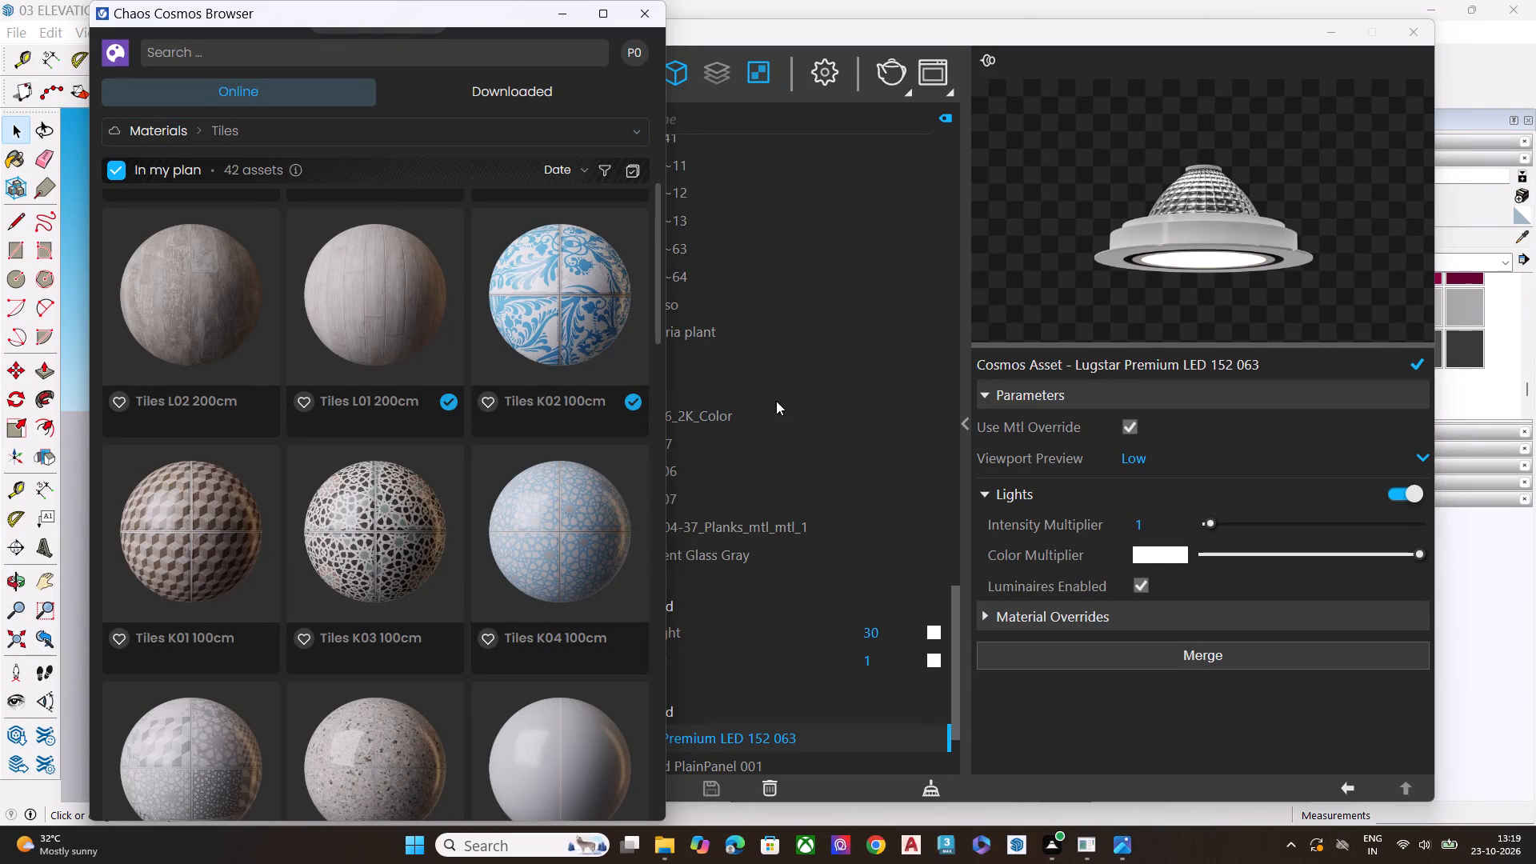
# Find Tiles Marble White 03 180cm among the Cosmos tile materials and import it into the scene.
pyautogui.scroll(-1, 889, 365)
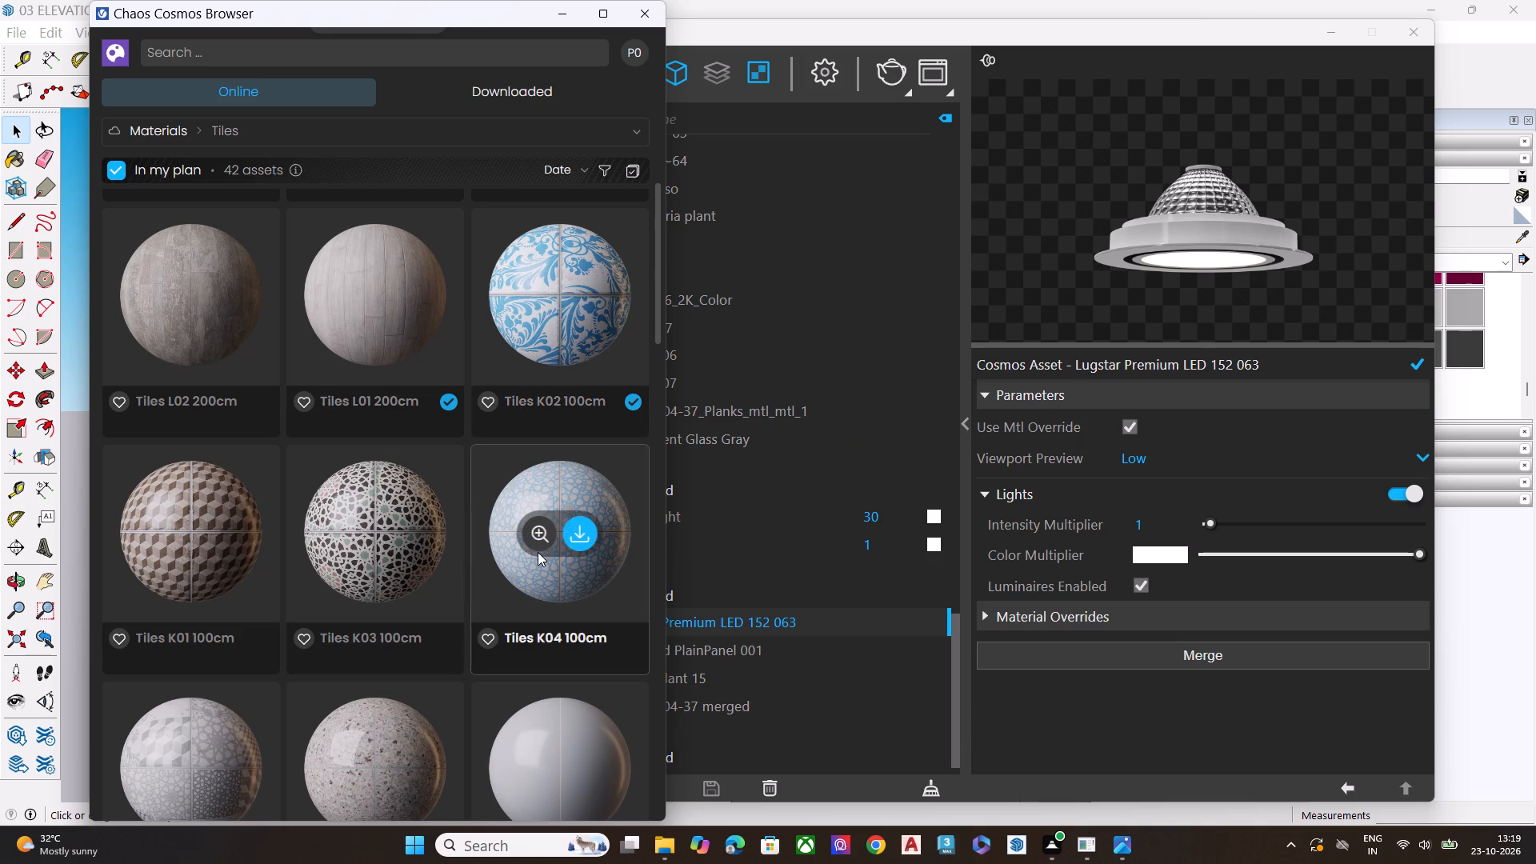
pyautogui.scroll(-1, 482, 575)
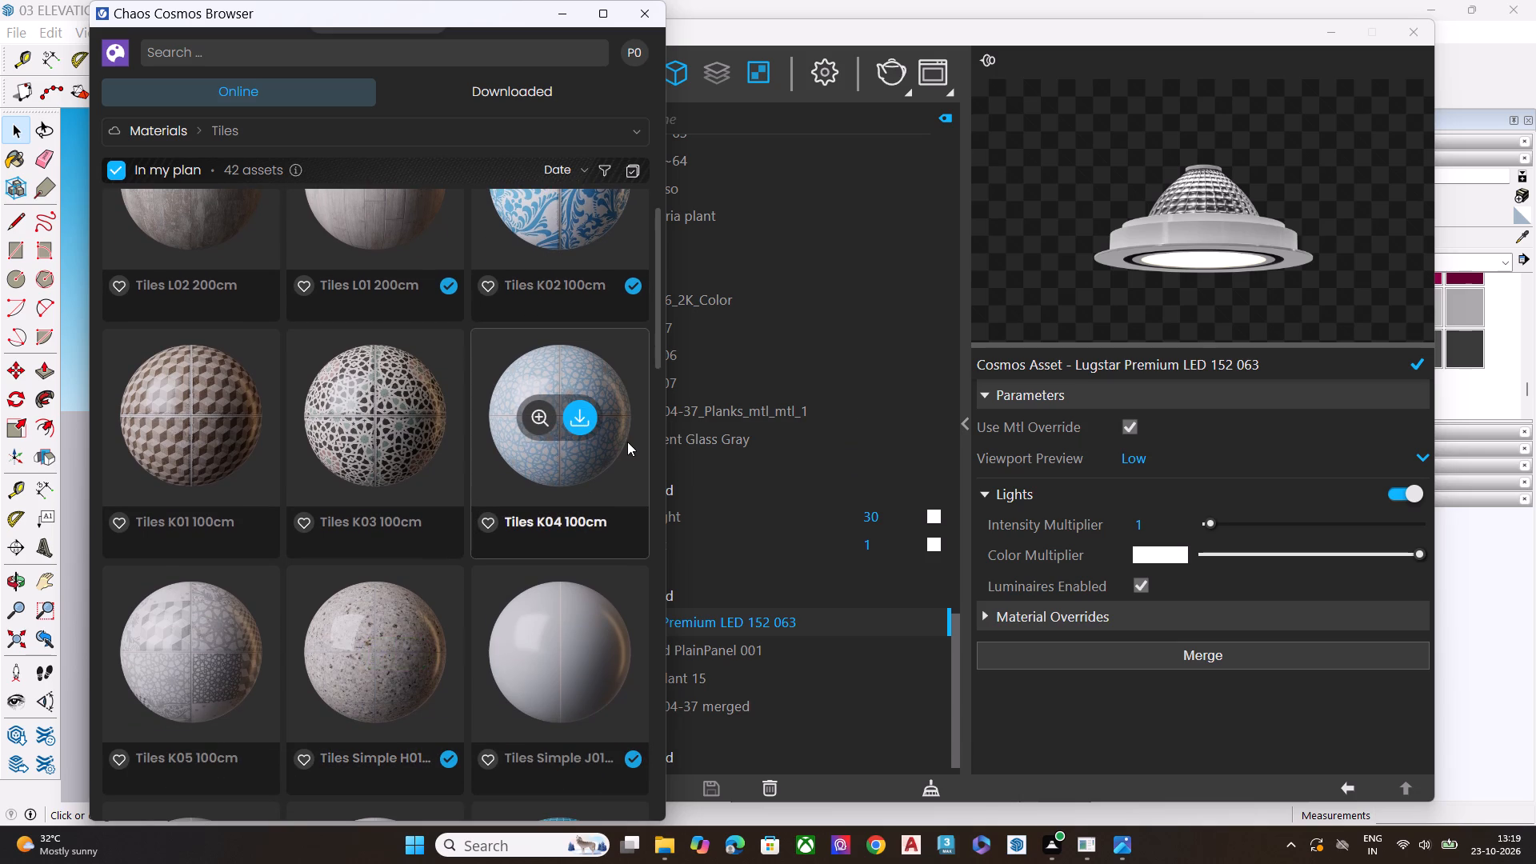
pyautogui.click(1328, 36)
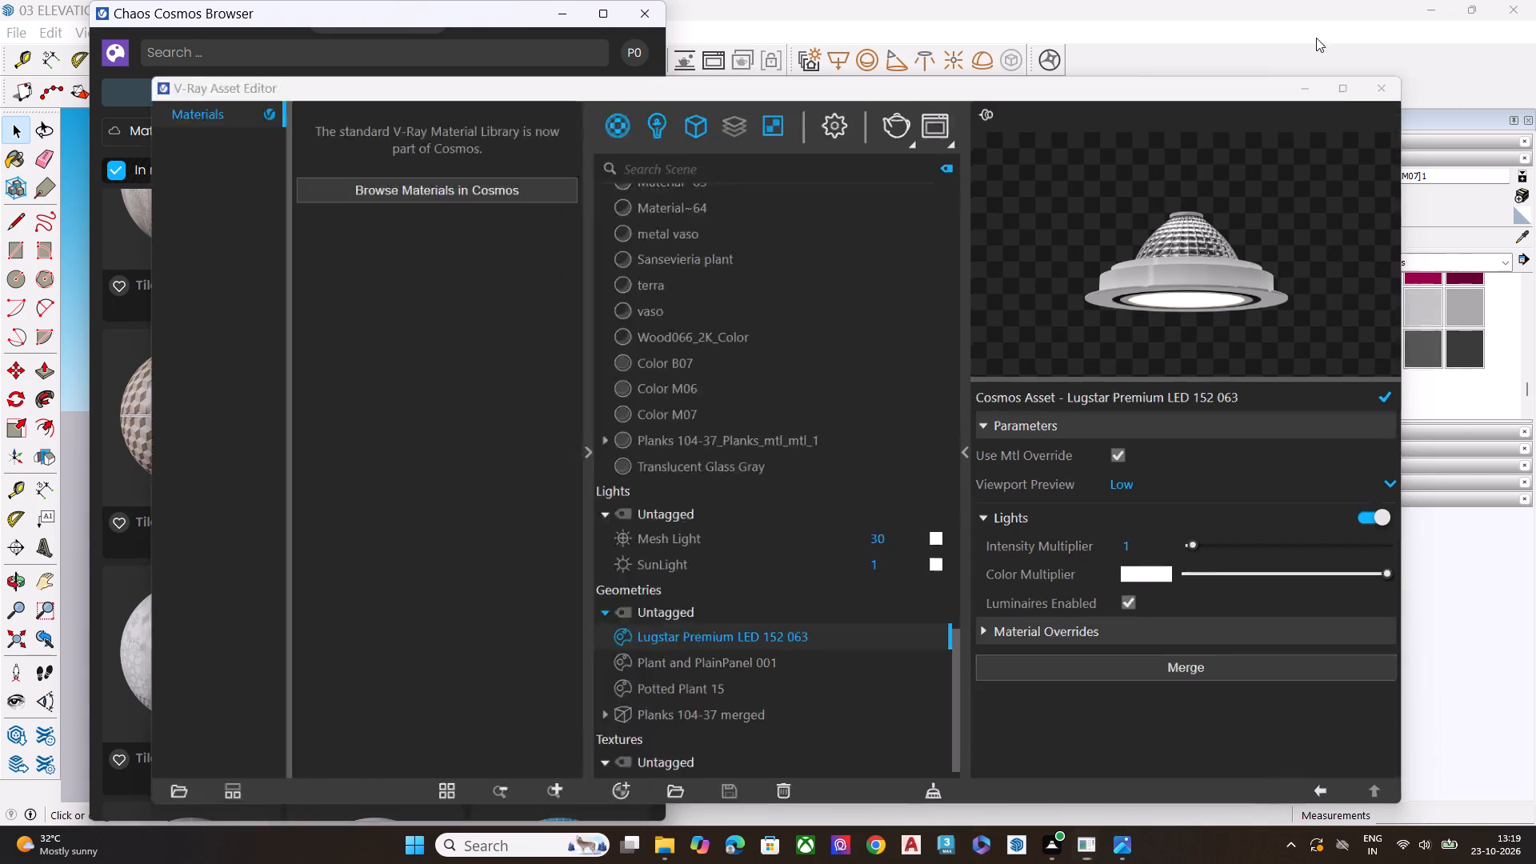
pyautogui.scroll(-8, 884, 379)
pyautogui.scroll(-7, 1081, 413)
pyautogui.moveTo(981, 424); pyautogui.dragTo(1011, 648, button='middle')
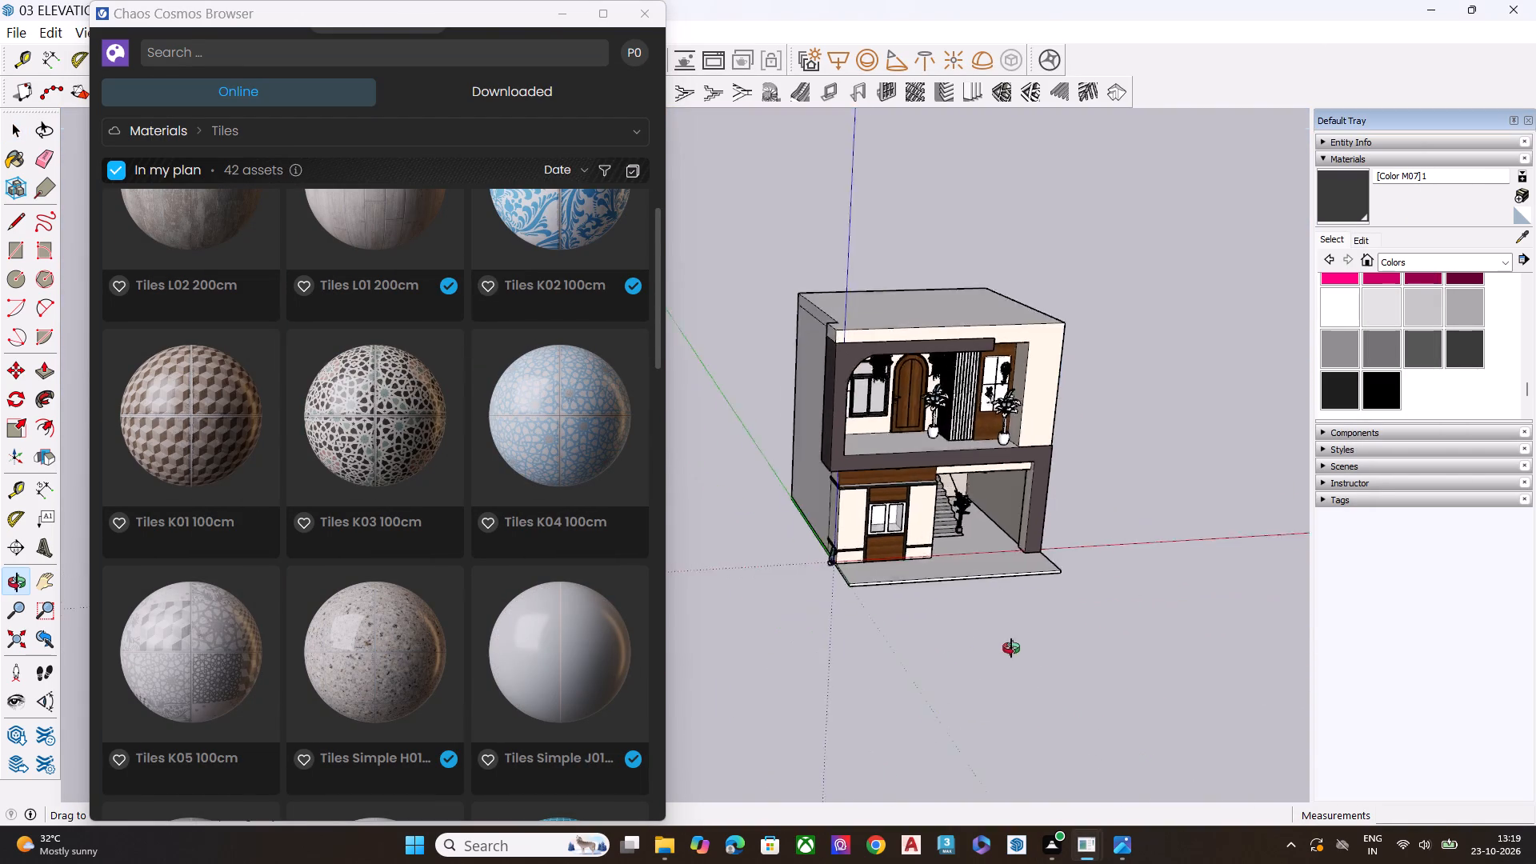
pyautogui.moveTo(1011, 648); pyautogui.dragTo(1011, 682, button='middle')
pyautogui.scroll(3, 1001, 510)
pyautogui.scroll(-1, 969, 480)
pyautogui.scroll(3, 958, 482)
pyautogui.scroll(2, 758, 392)
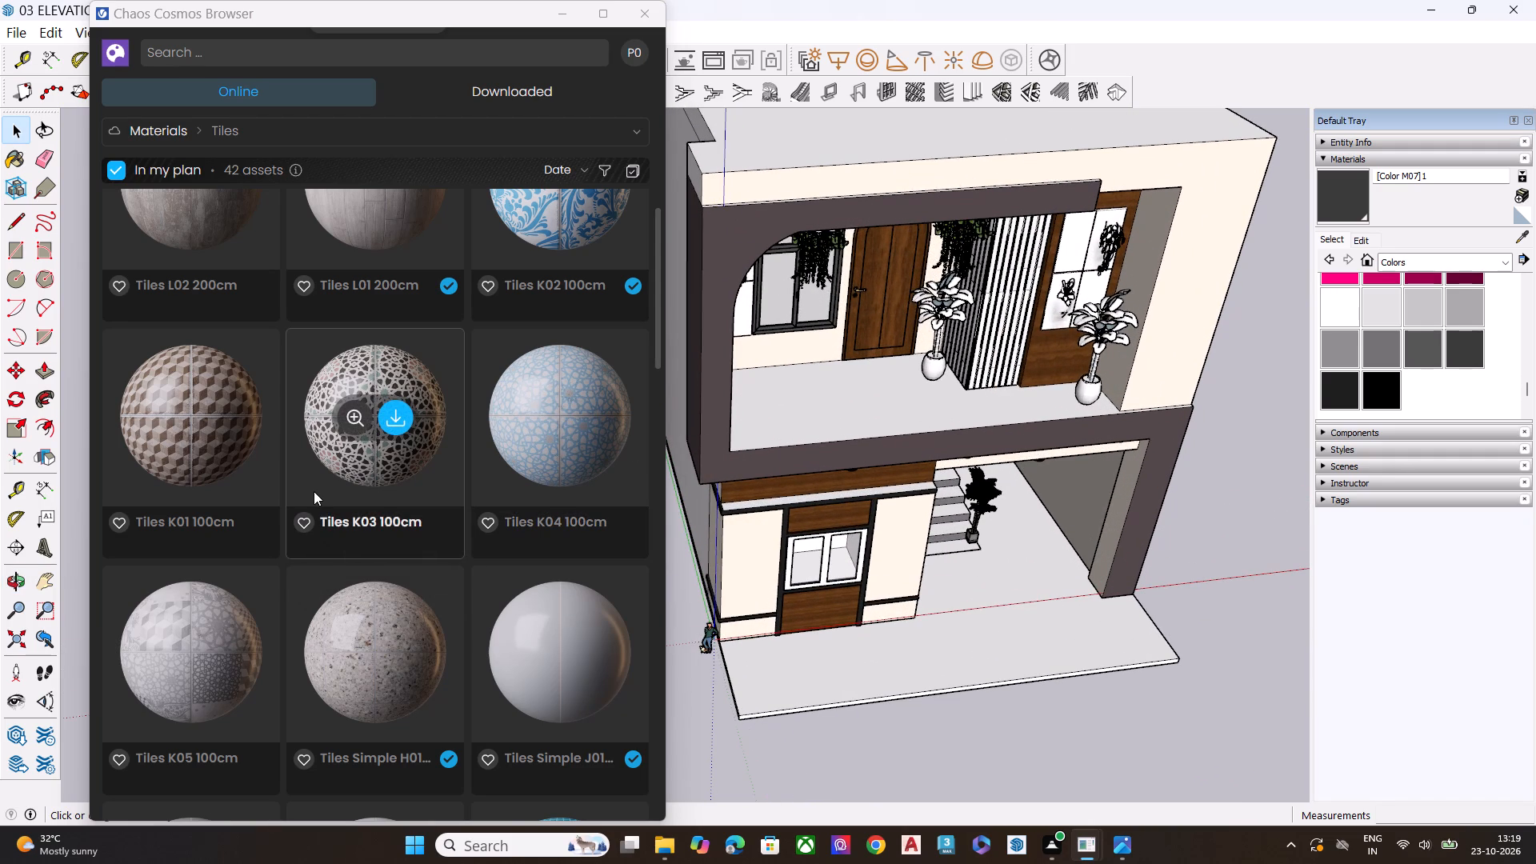
pyautogui.scroll(-4, 425, 495)
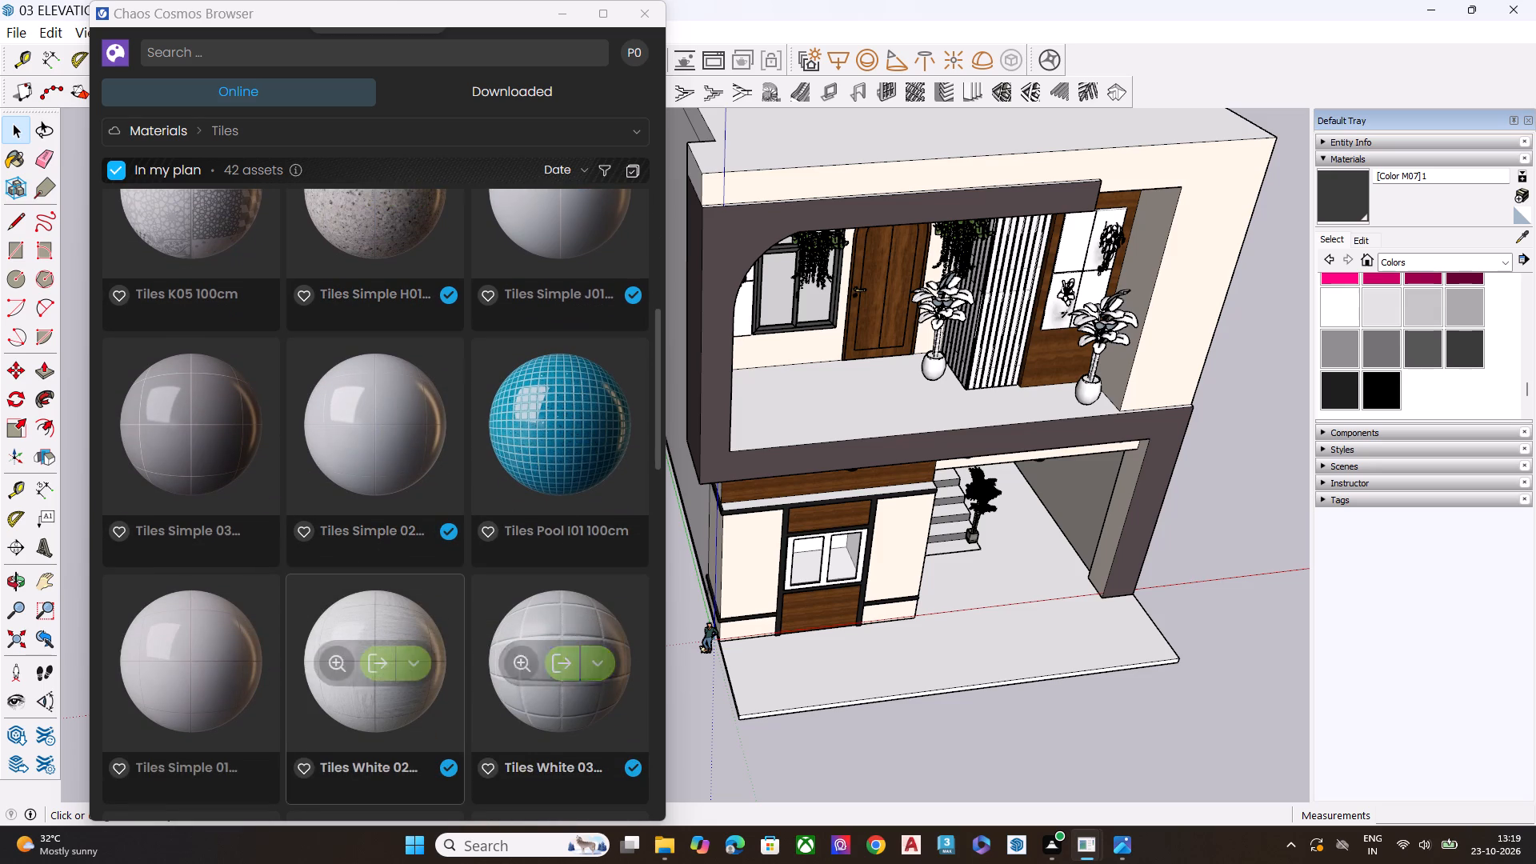
pyautogui.scroll(-2, 306, 610)
pyautogui.scroll(-3, 489, 611)
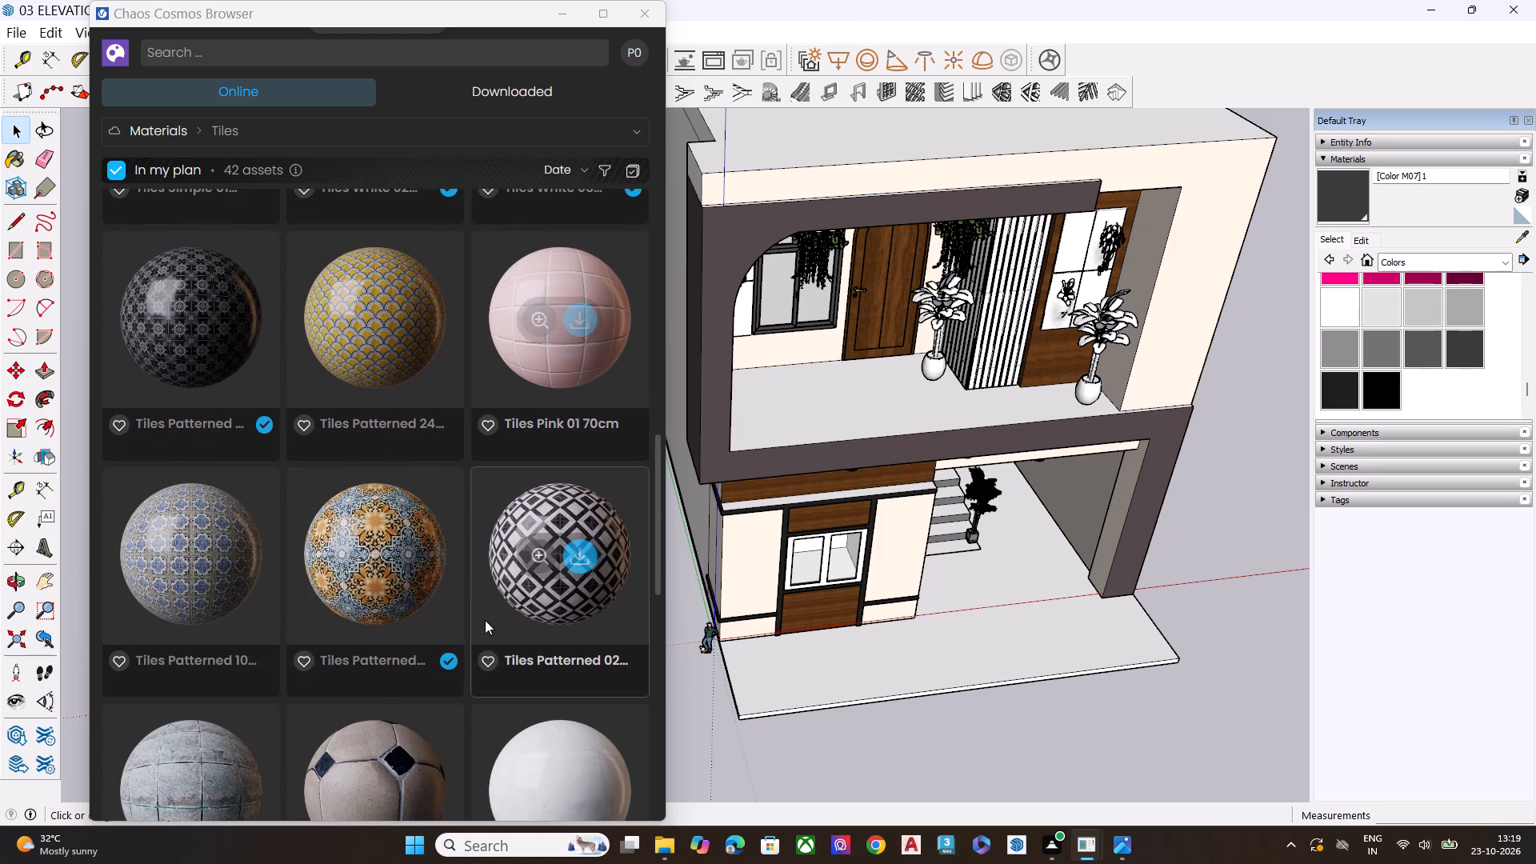
pyautogui.scroll(-2, 482, 625)
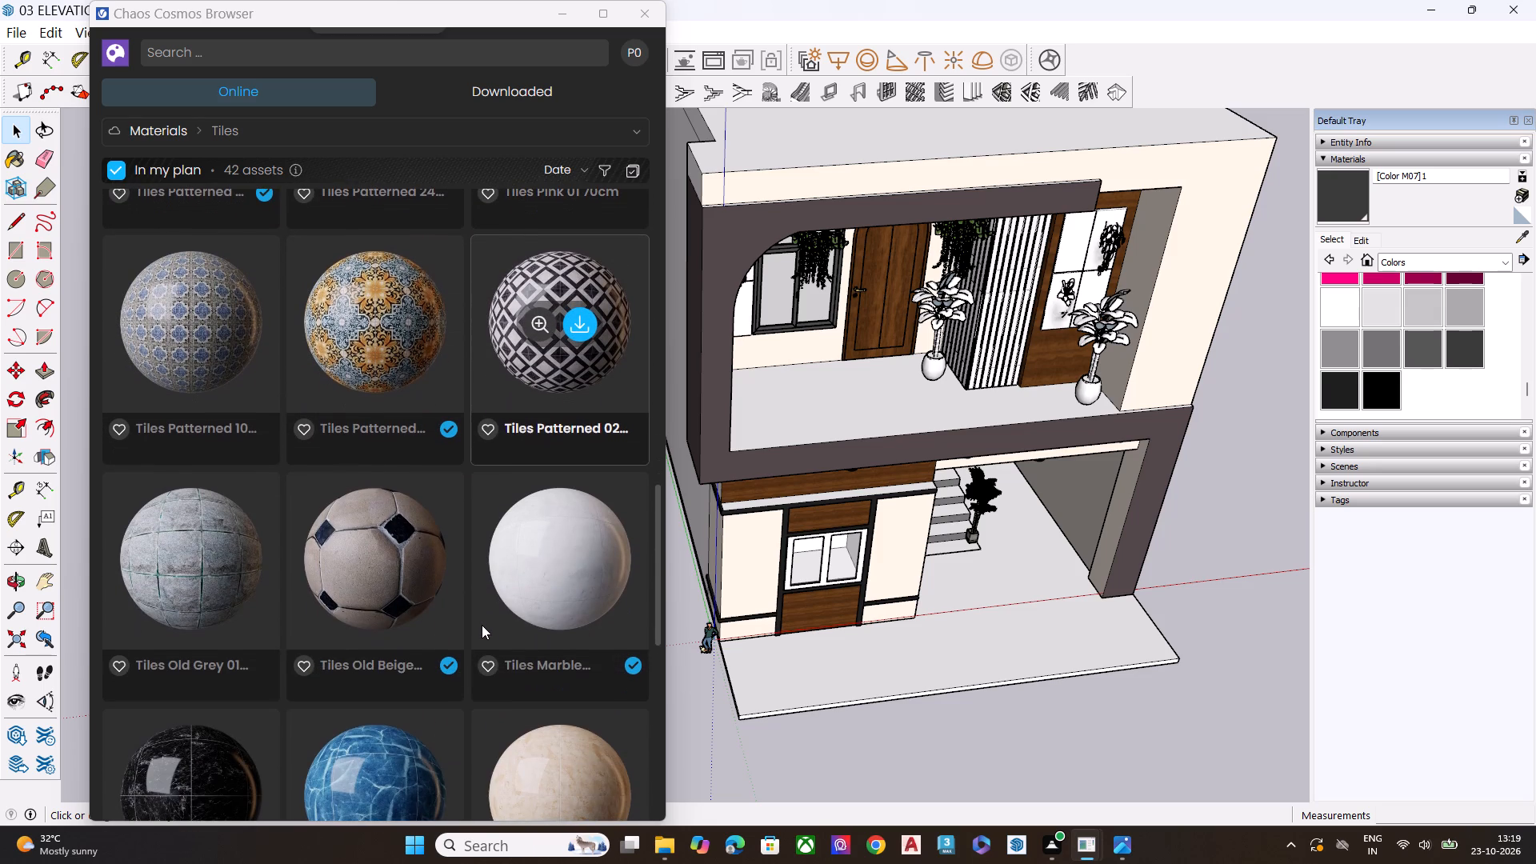
pyautogui.click(569, 555)
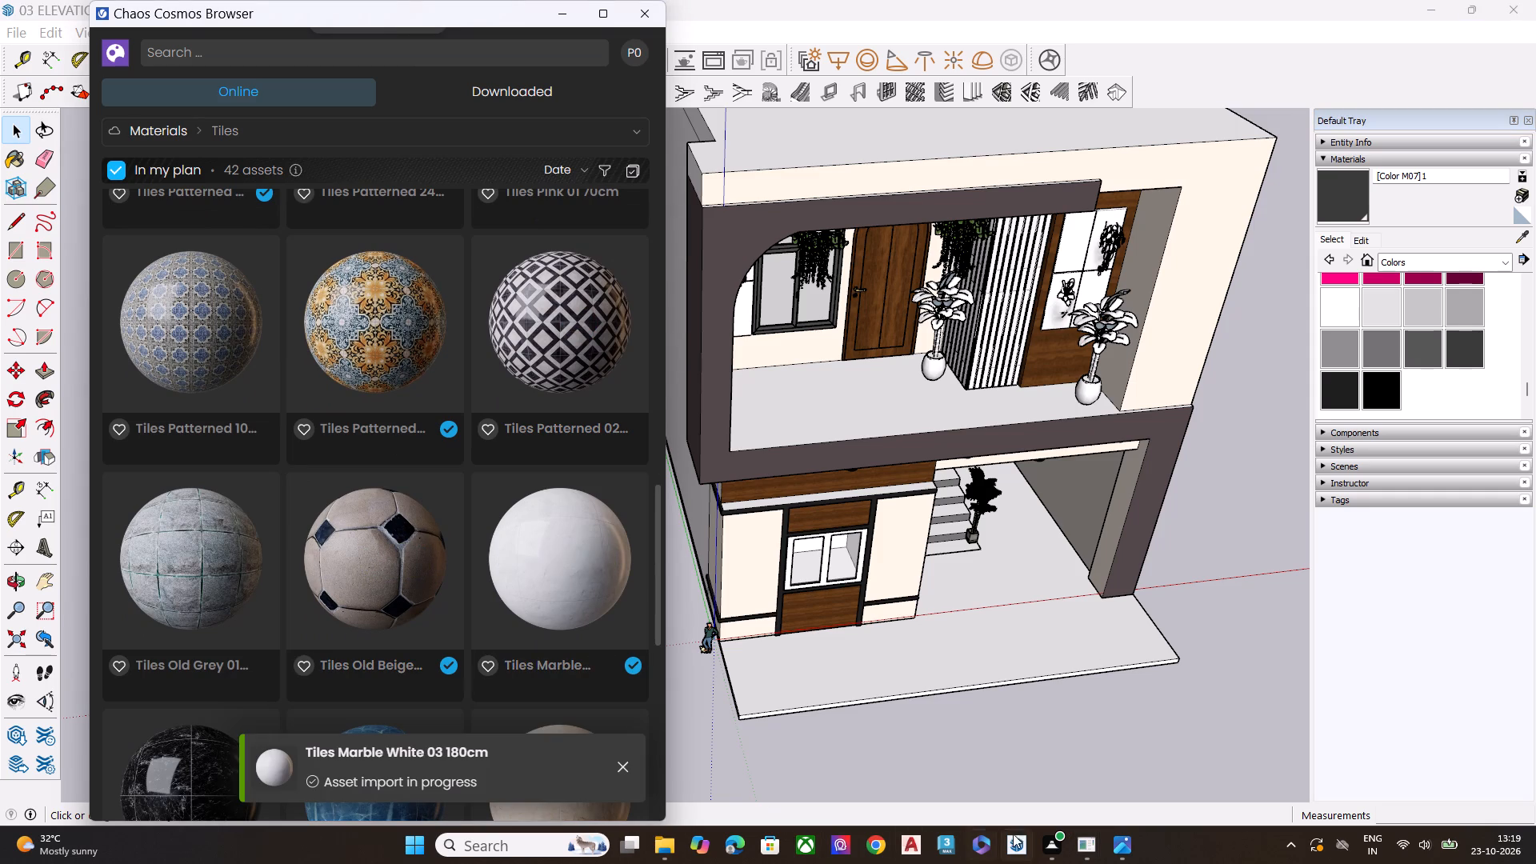
# Paint the upper-floor balcony floor with the Tiles Marble White 03 180cm material.
pyautogui.click(1125, 771)
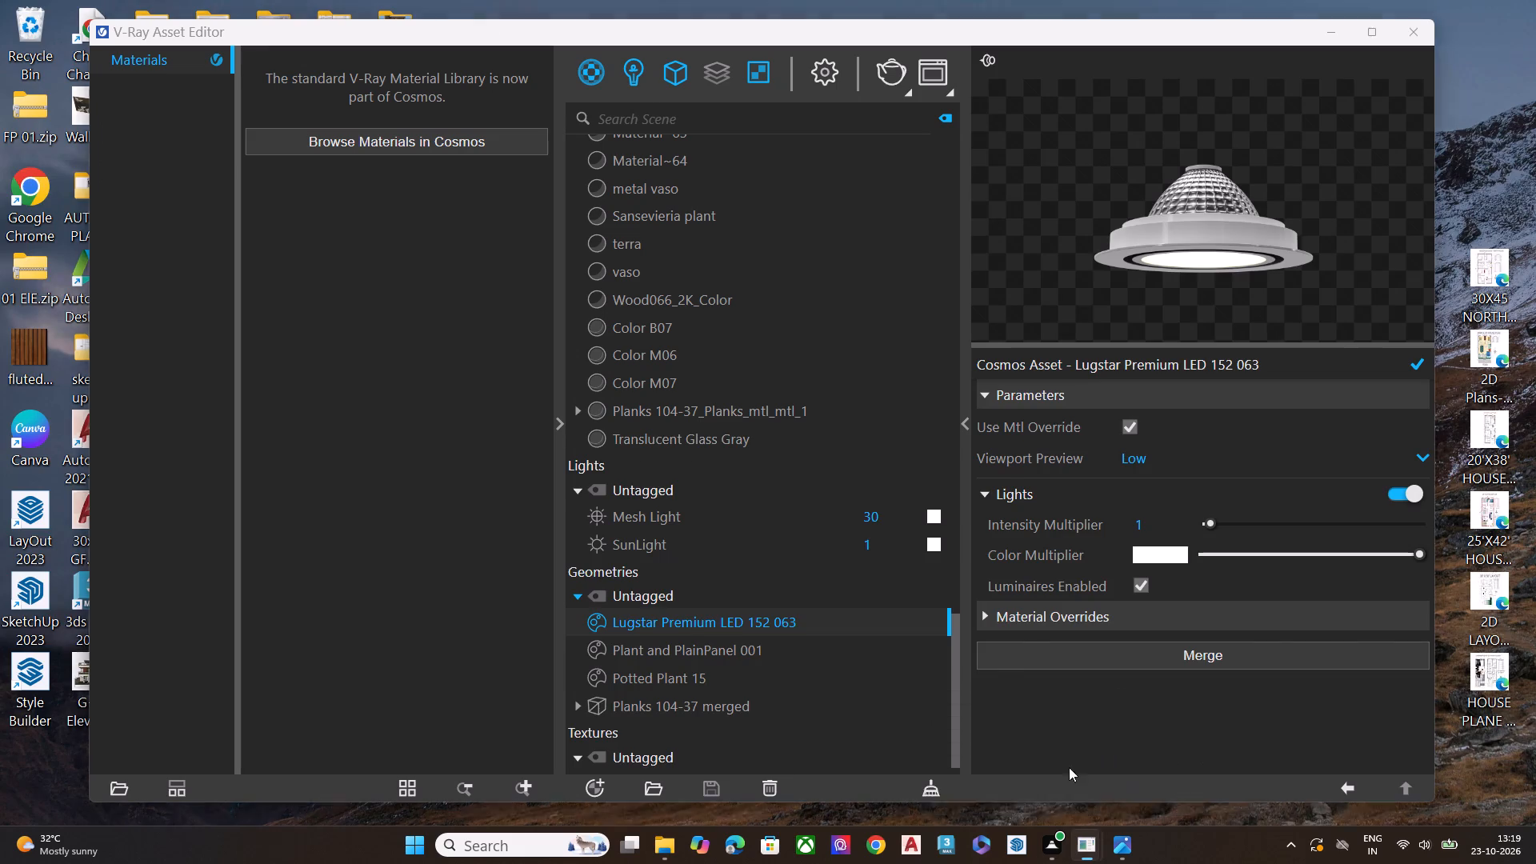
pyautogui.click(724, 439)
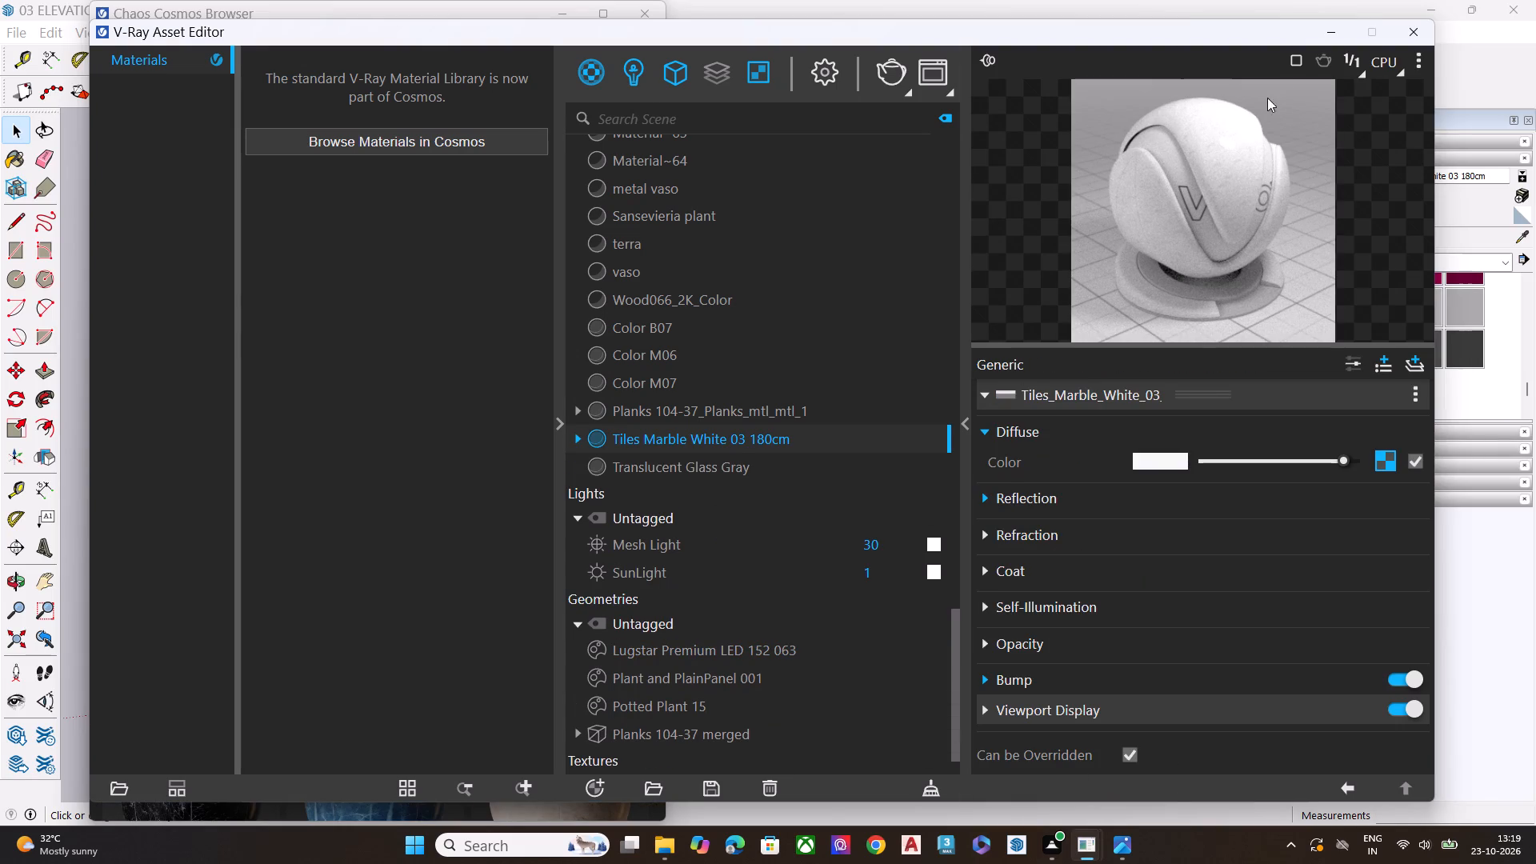
pyautogui.click(1333, 26)
pyautogui.click(1340, 182)
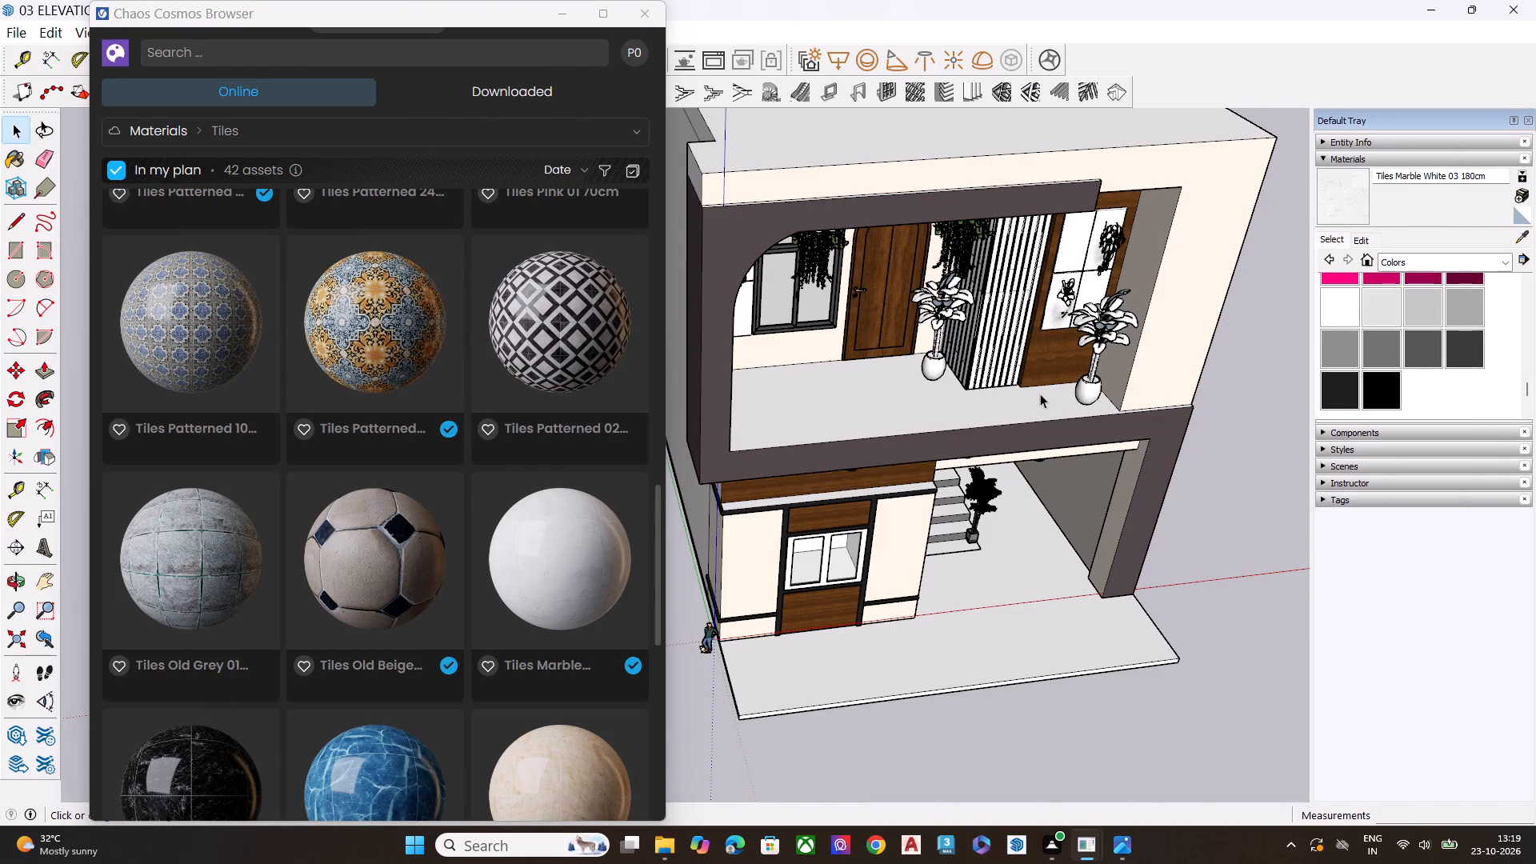
pyautogui.scroll(2, 846, 409)
pyautogui.click(1343, 208)
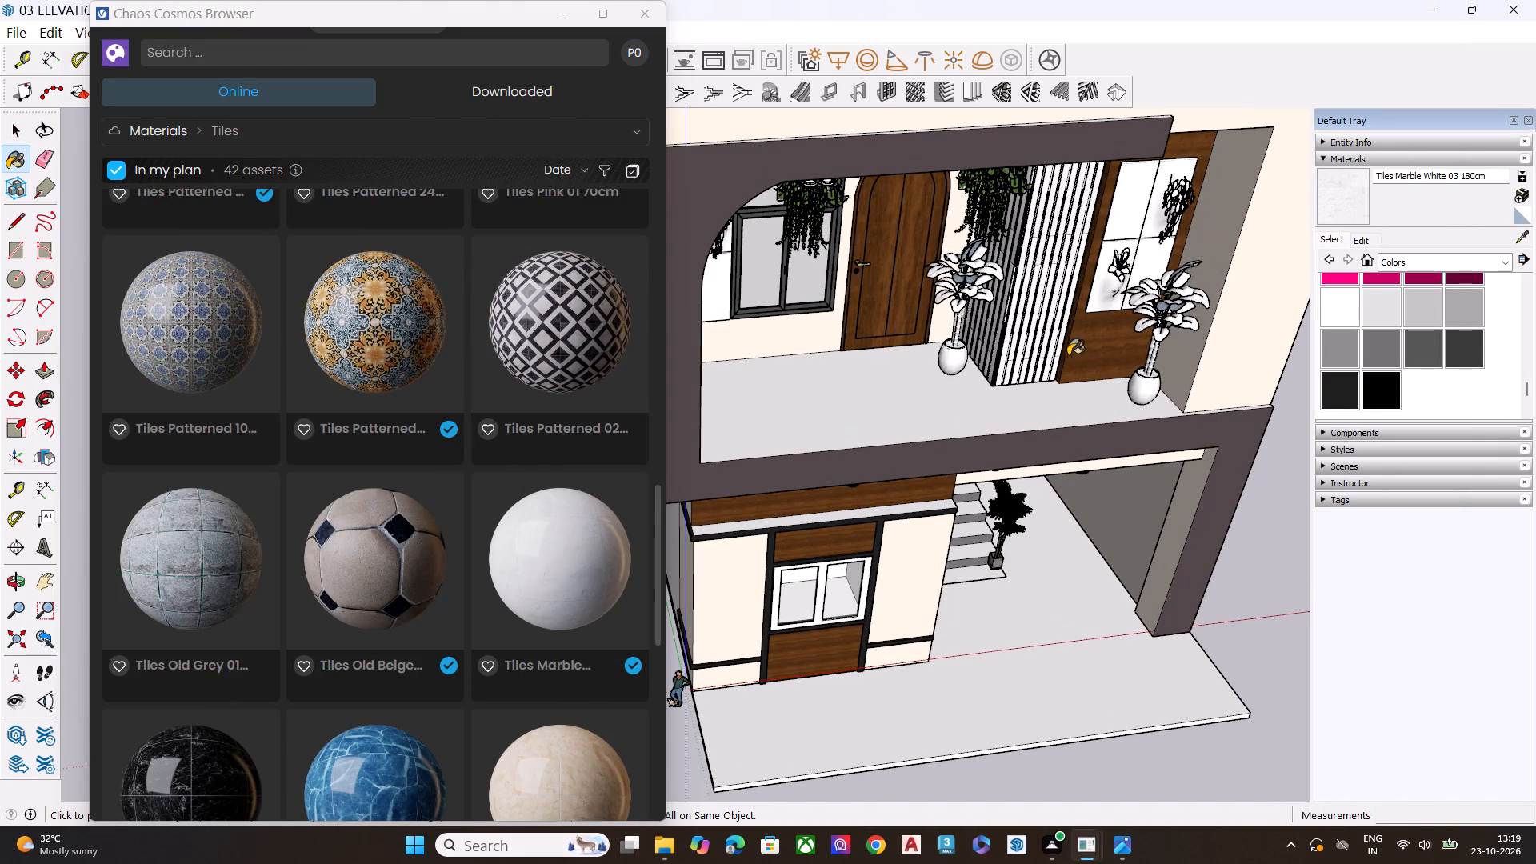
pyautogui.click(909, 412)
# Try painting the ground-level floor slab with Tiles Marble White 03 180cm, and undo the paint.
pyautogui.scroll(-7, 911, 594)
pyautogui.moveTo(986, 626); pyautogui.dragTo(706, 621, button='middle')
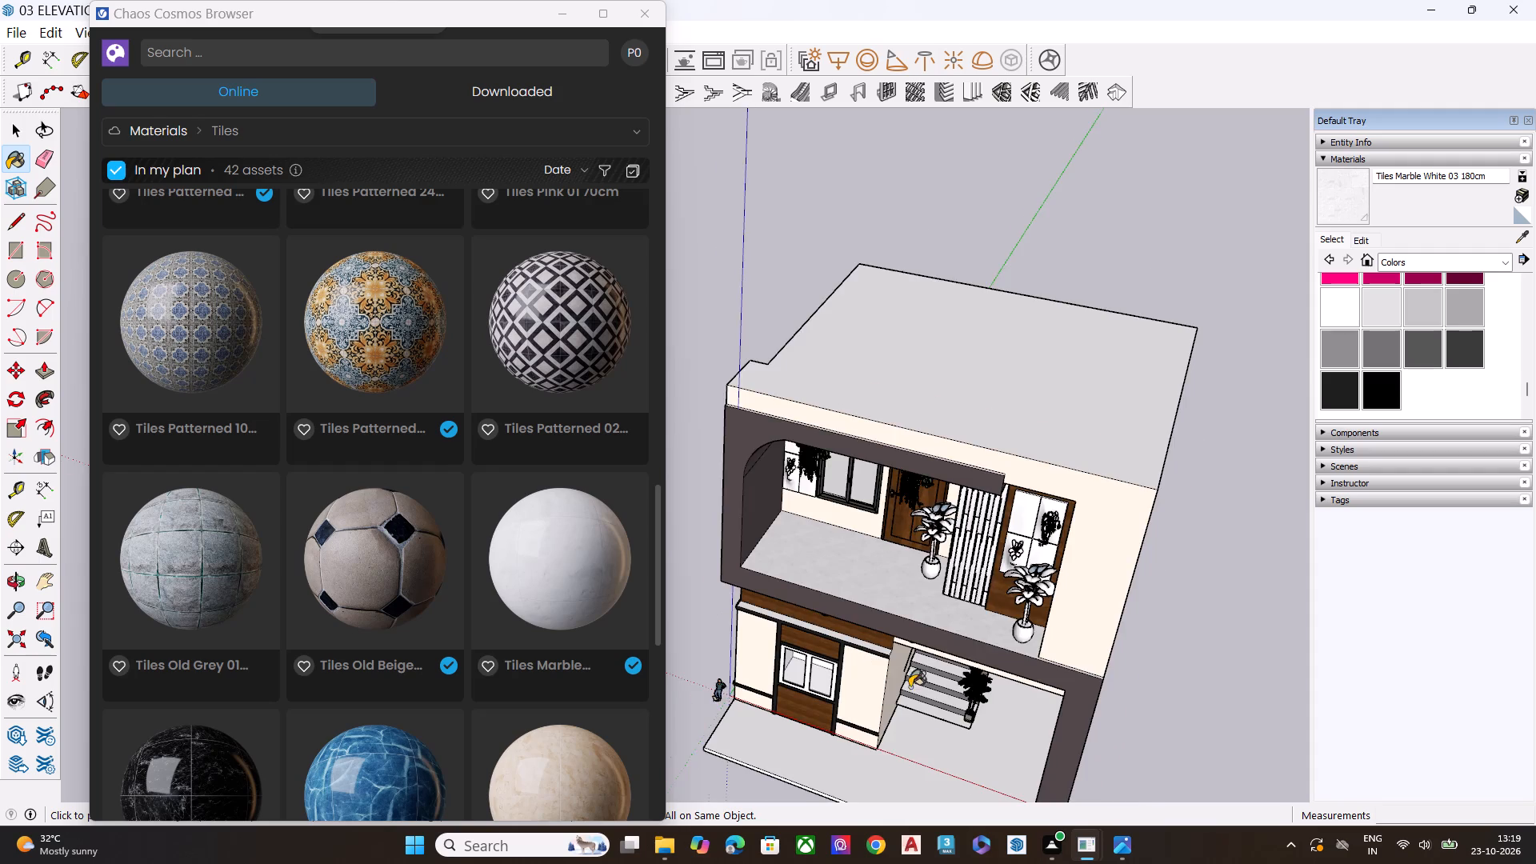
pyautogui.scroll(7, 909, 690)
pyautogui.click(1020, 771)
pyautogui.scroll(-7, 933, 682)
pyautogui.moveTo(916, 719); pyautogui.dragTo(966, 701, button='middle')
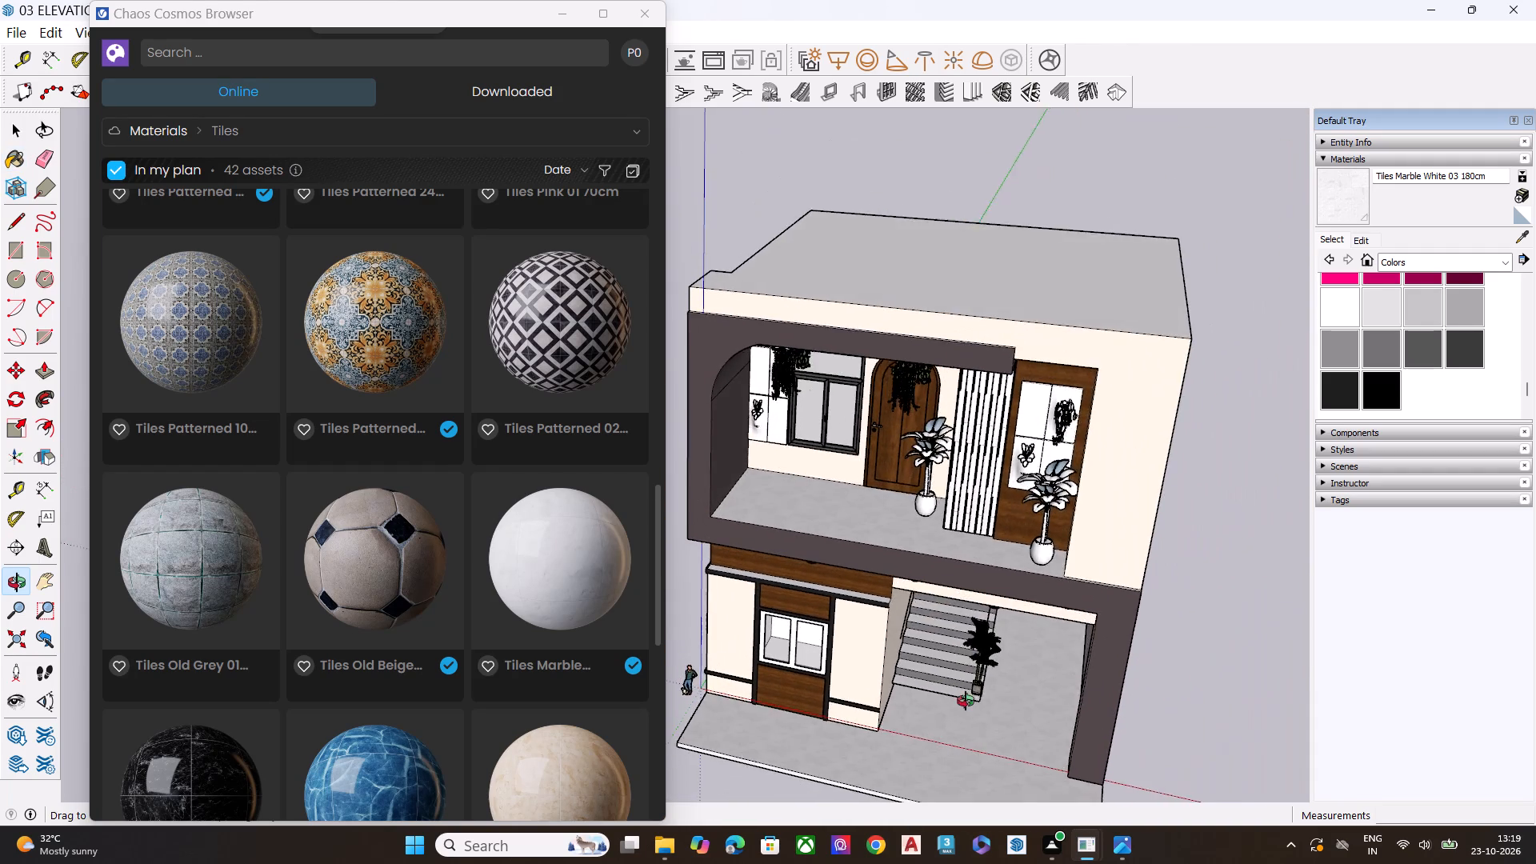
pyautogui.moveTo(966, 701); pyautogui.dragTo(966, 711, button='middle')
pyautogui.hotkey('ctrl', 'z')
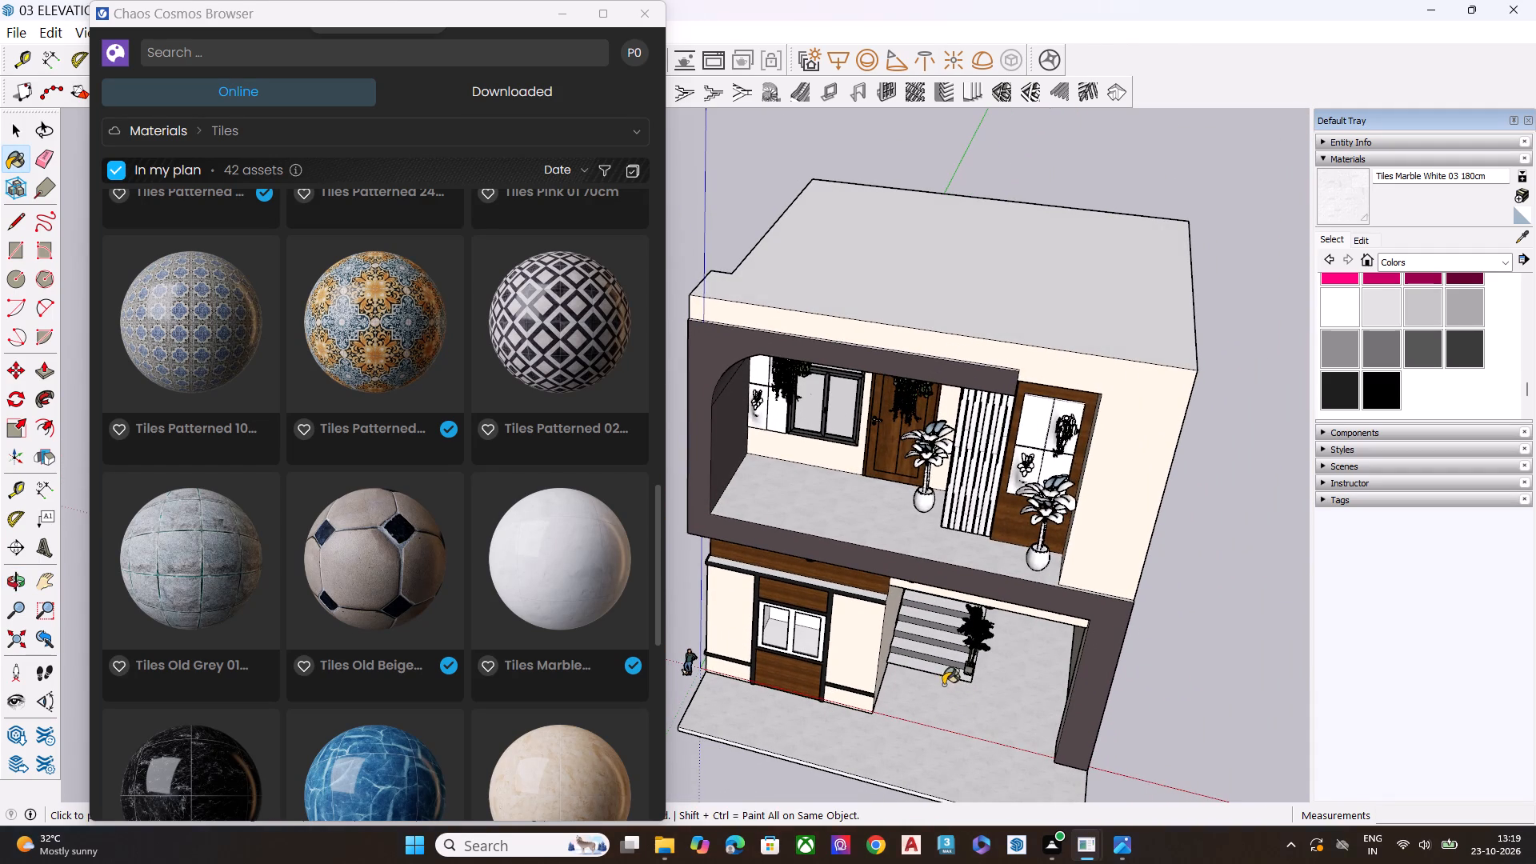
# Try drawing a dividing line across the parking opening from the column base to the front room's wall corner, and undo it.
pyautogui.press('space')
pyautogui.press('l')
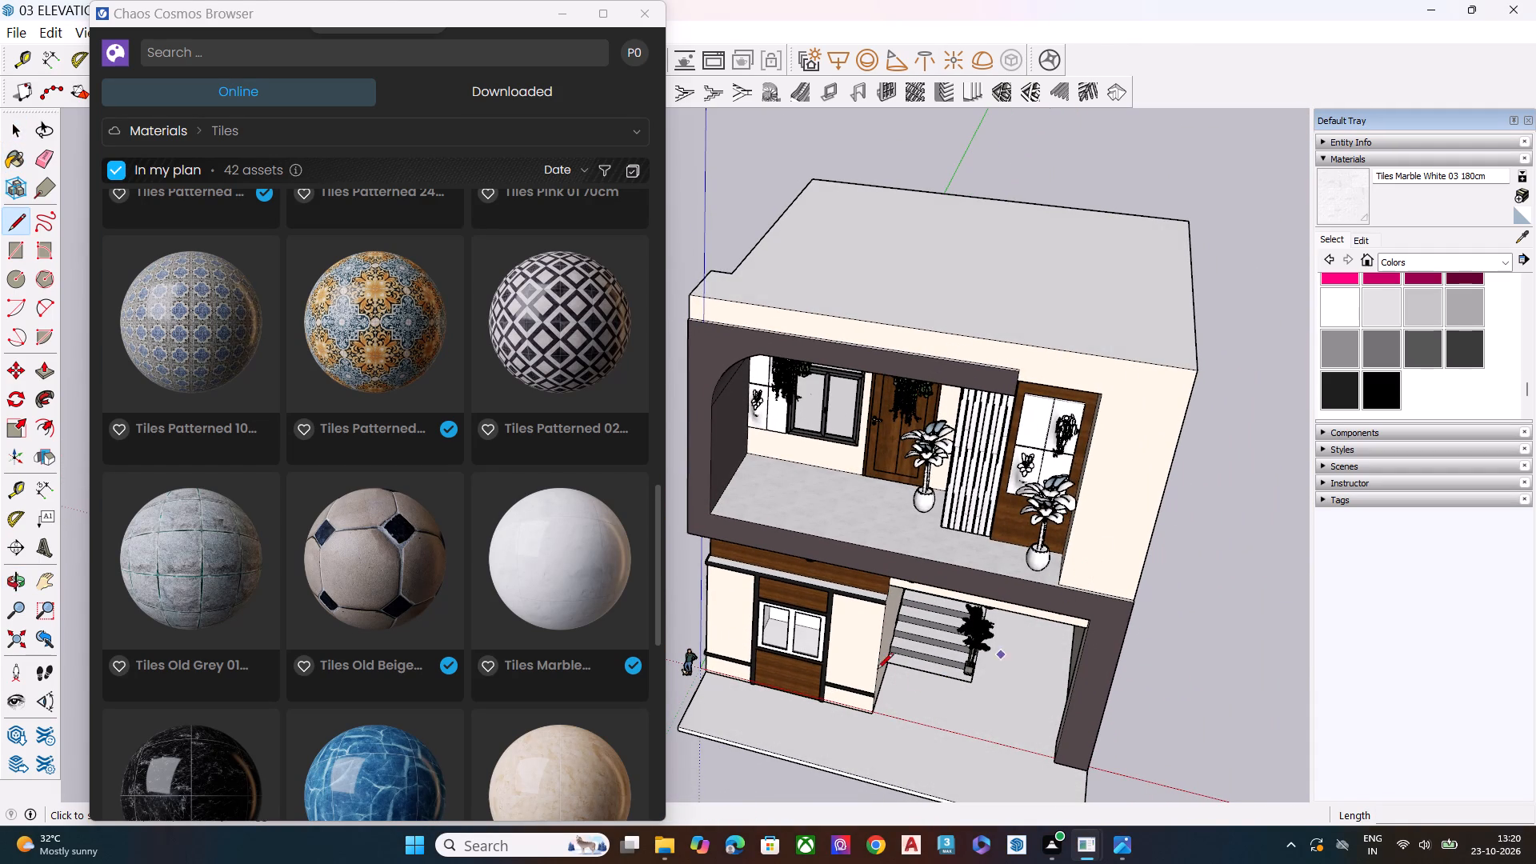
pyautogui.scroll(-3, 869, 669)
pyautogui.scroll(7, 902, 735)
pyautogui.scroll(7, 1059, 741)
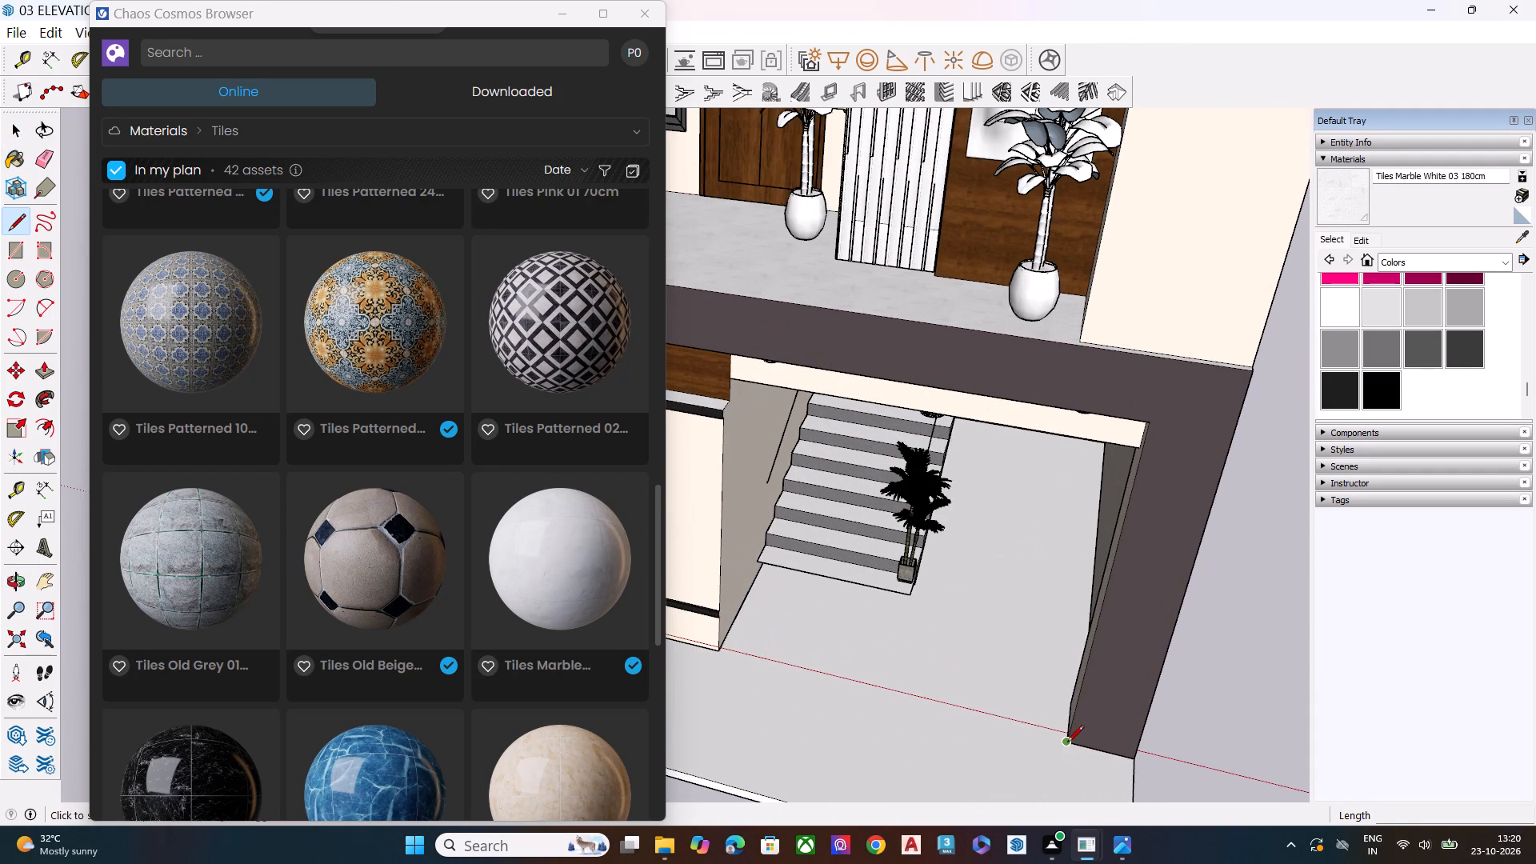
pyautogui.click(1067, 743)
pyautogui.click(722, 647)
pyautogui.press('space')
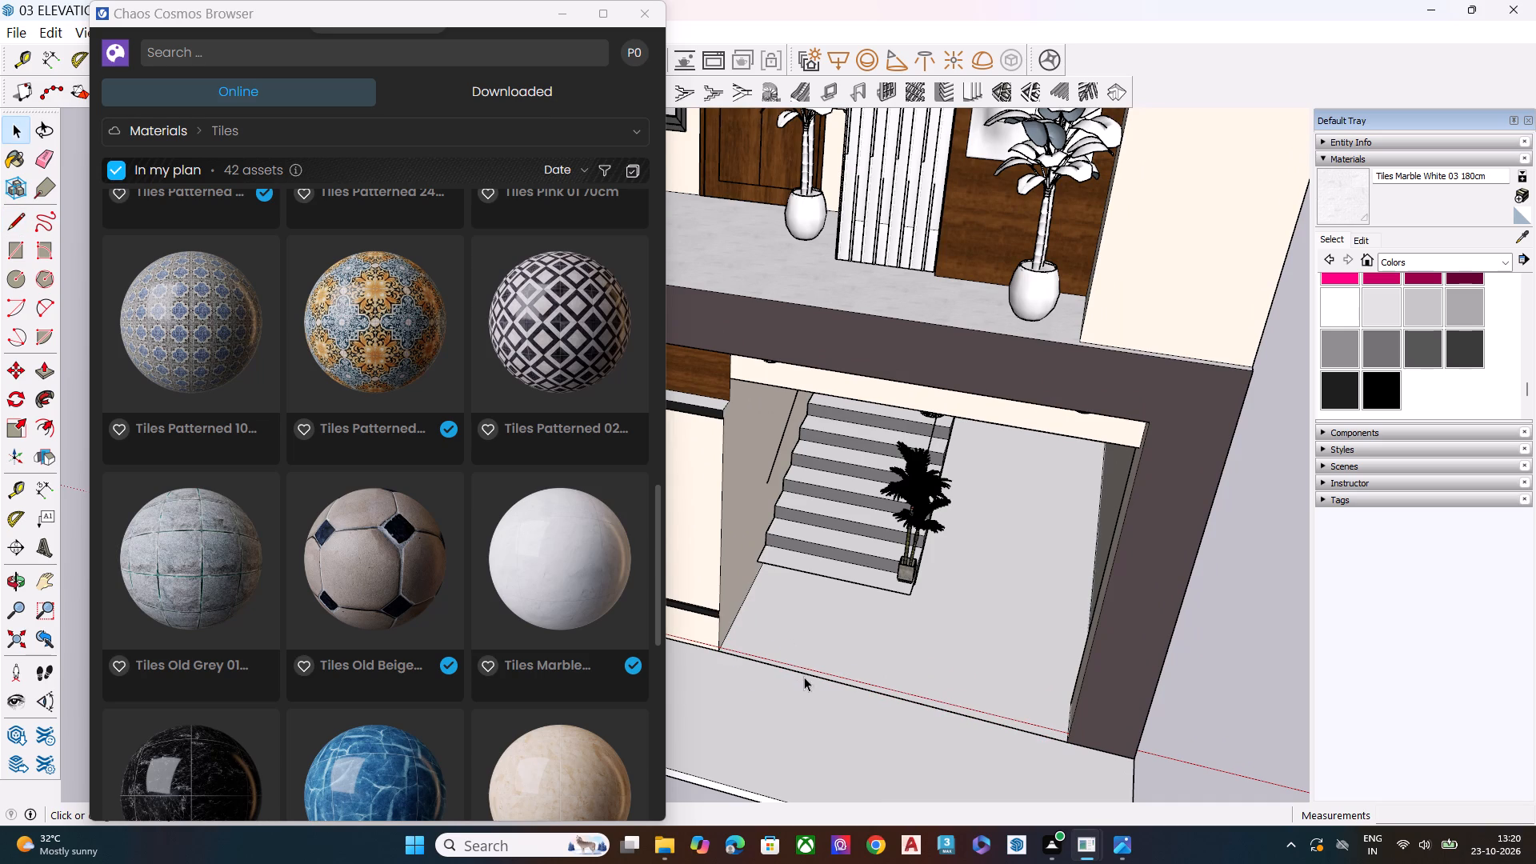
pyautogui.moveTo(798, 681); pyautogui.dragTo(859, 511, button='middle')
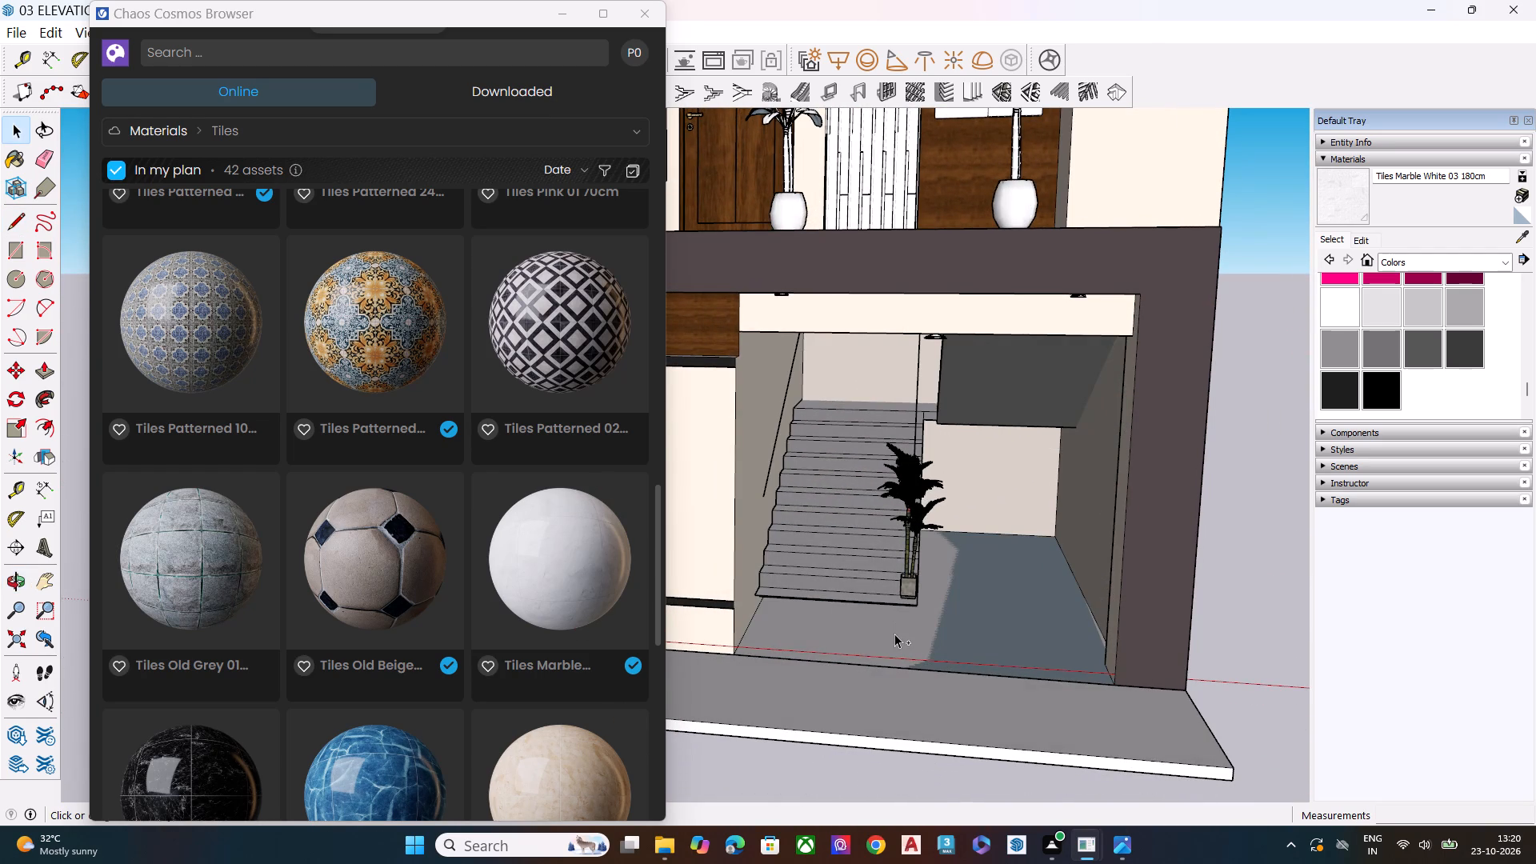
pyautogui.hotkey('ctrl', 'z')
# Examine the house's connected geometry and the contents of the base slab group.
pyautogui.moveTo(976, 682); pyautogui.dragTo(1201, 758, button='middle')
pyautogui.scroll(-1, 1144, 743)
pyautogui.scroll(2, 862, 655)
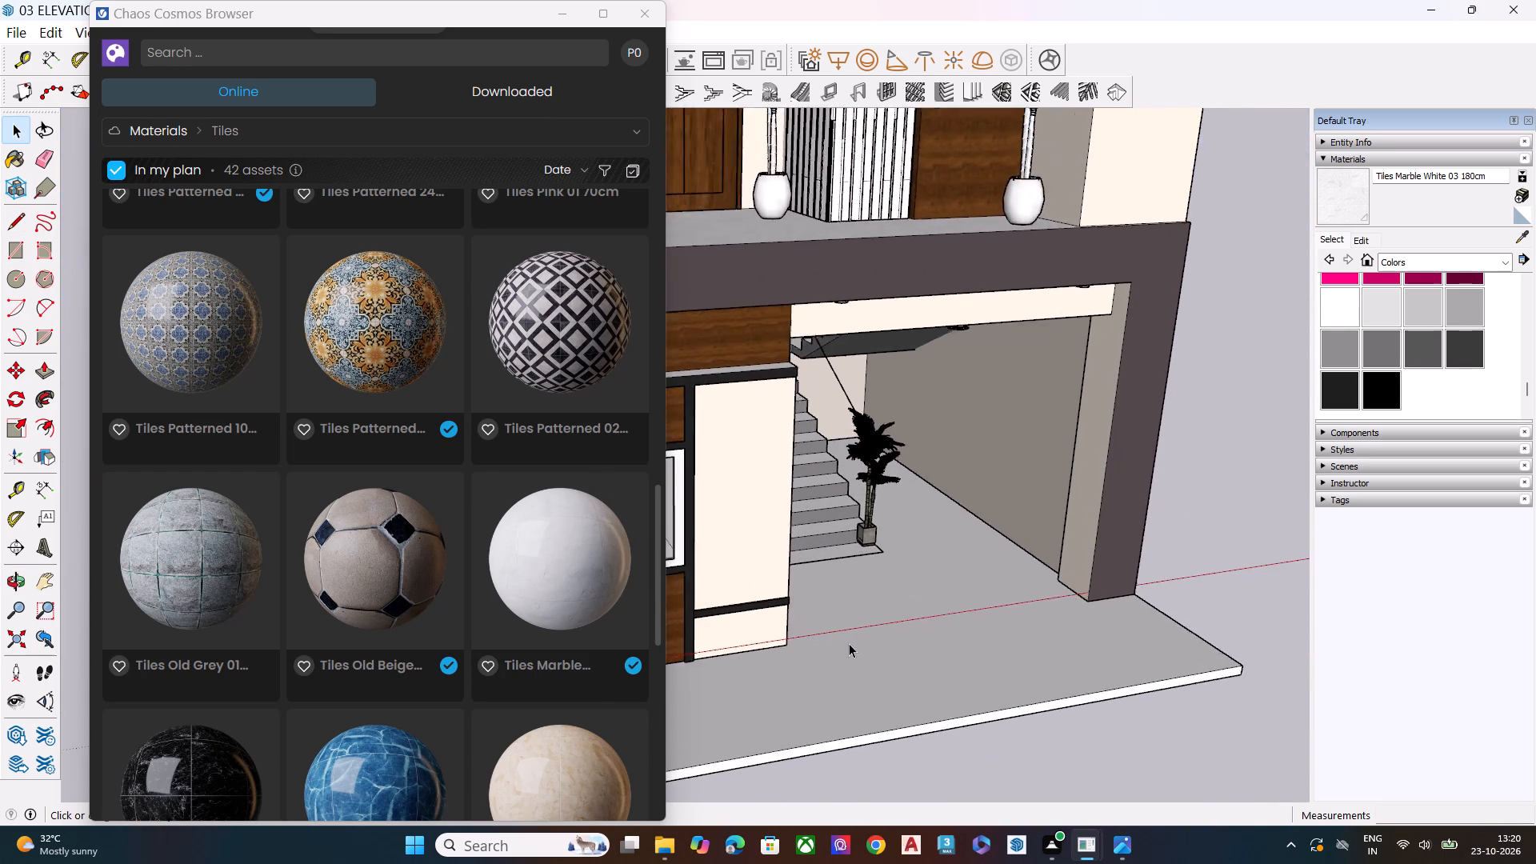
pyautogui.scroll(6, 849, 643)
pyautogui.scroll(-18, 966, 644)
pyautogui.press('space')
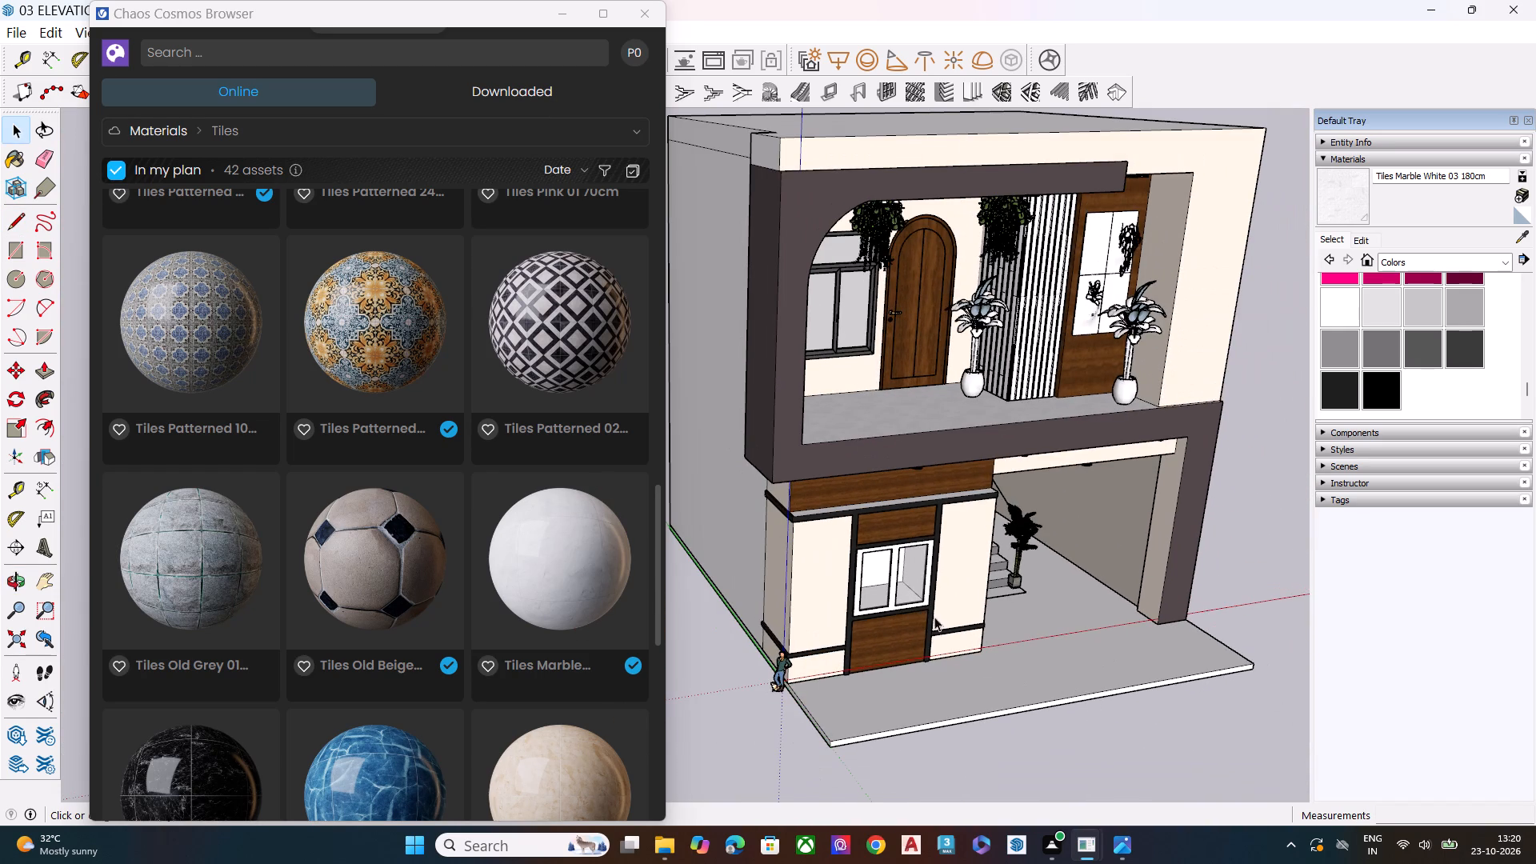
pyautogui.tripleClick(956, 610)
pyautogui.click(959, 610)
pyautogui.tripleClick(957, 612)
pyautogui.click(957, 612)
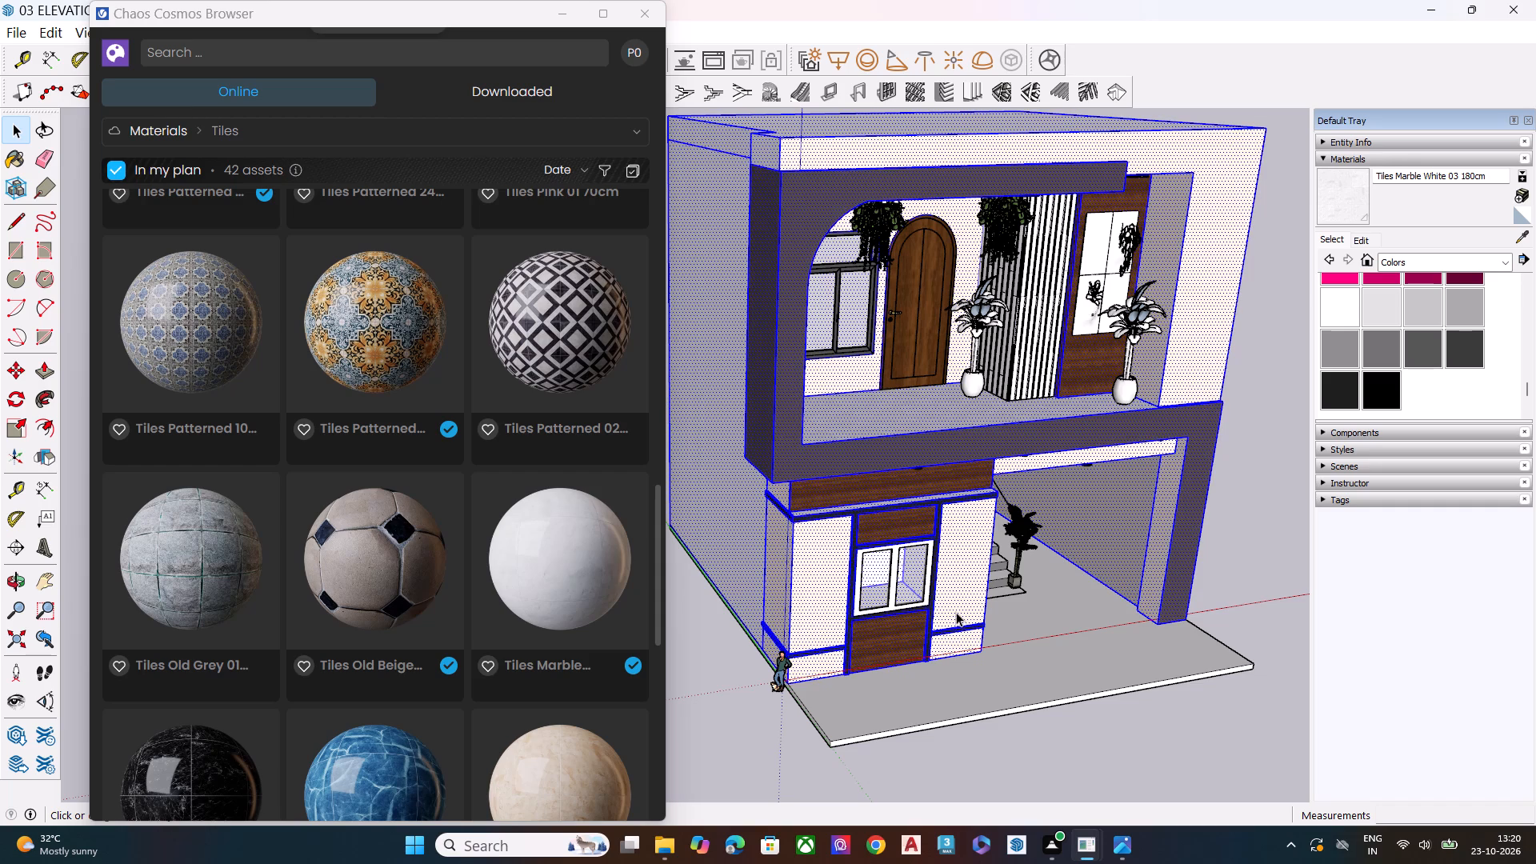
pyautogui.keyDown('ctrl'); pyautogui.doubleClick(952, 686); pyautogui.keyUp('ctrl')
pyautogui.click(899, 770)
pyautogui.click(919, 750)
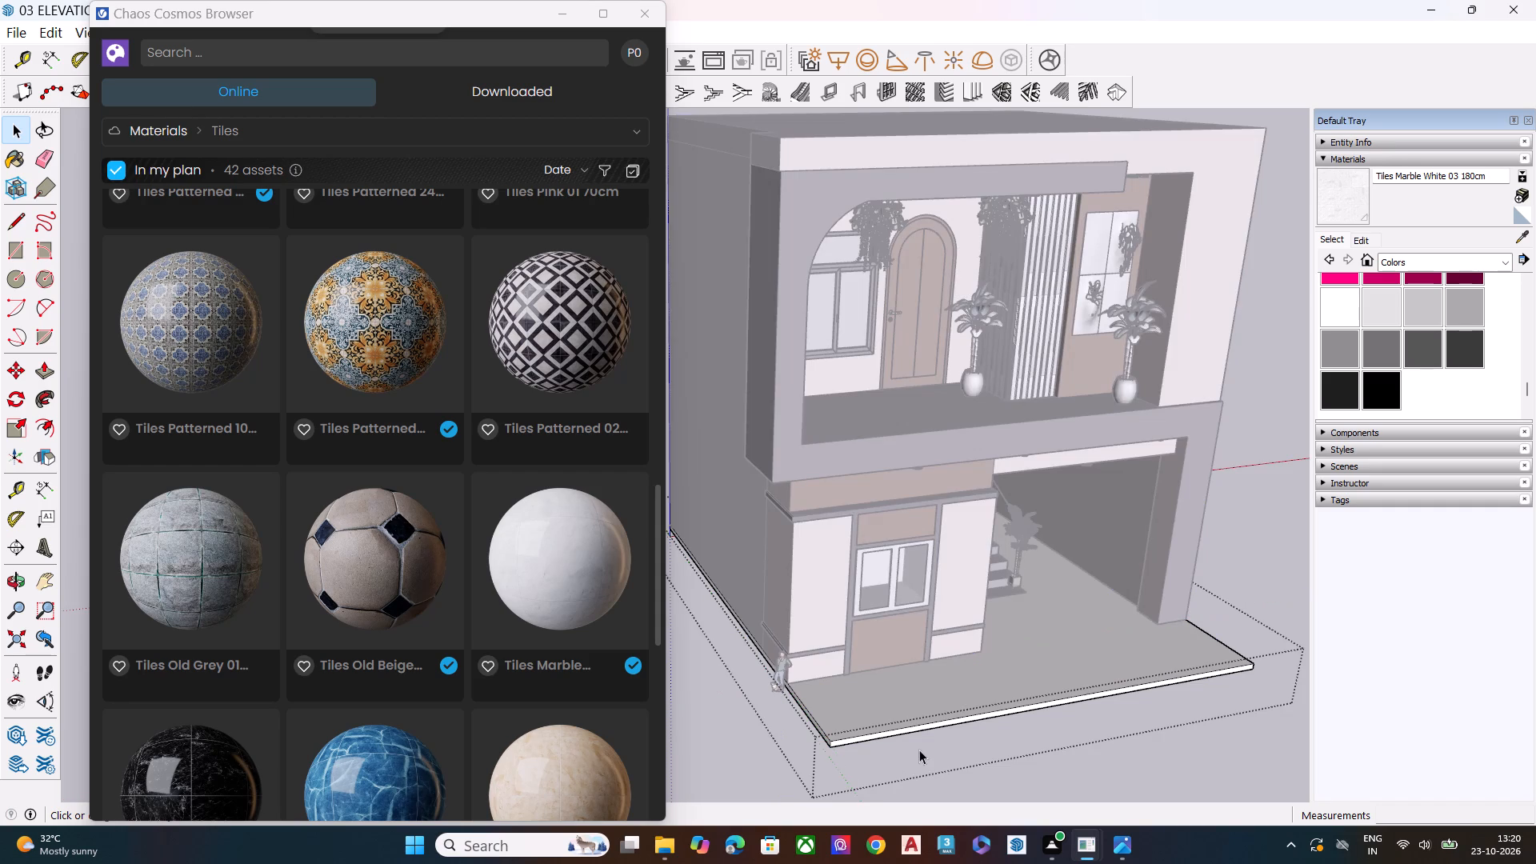
pyautogui.click(1037, 770)
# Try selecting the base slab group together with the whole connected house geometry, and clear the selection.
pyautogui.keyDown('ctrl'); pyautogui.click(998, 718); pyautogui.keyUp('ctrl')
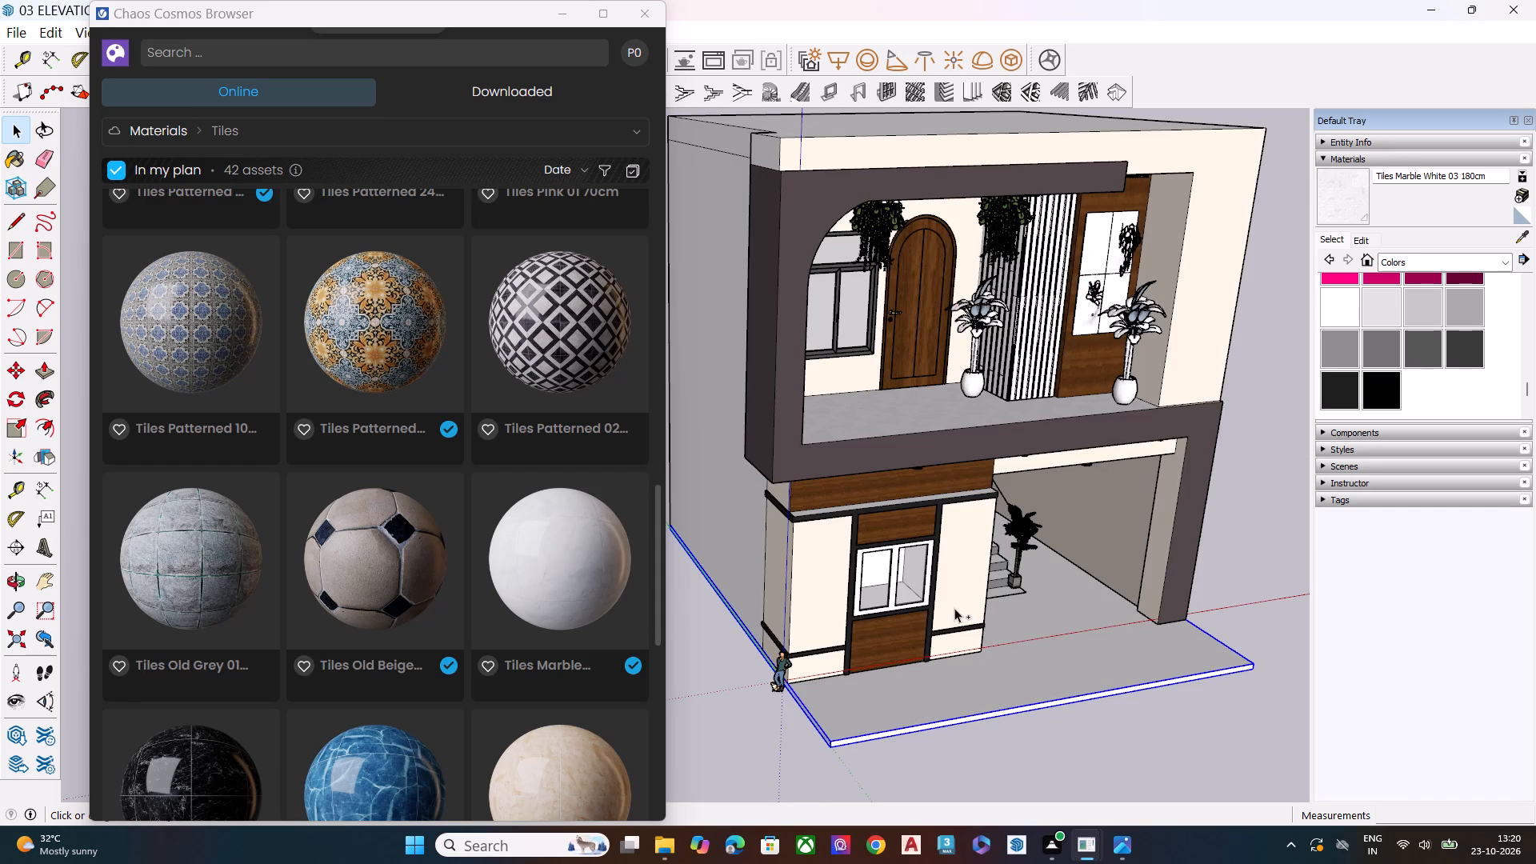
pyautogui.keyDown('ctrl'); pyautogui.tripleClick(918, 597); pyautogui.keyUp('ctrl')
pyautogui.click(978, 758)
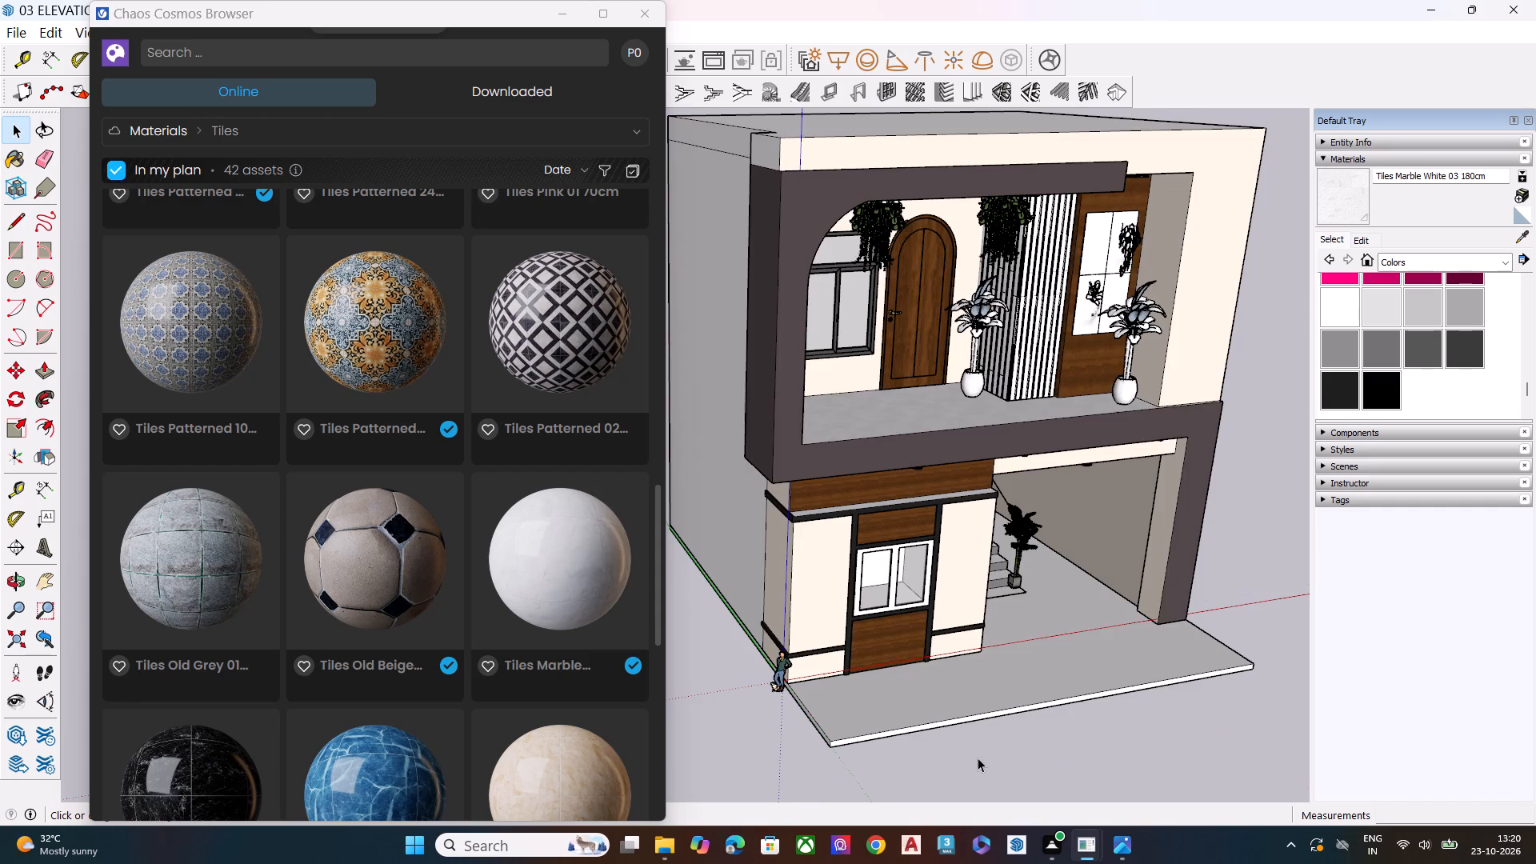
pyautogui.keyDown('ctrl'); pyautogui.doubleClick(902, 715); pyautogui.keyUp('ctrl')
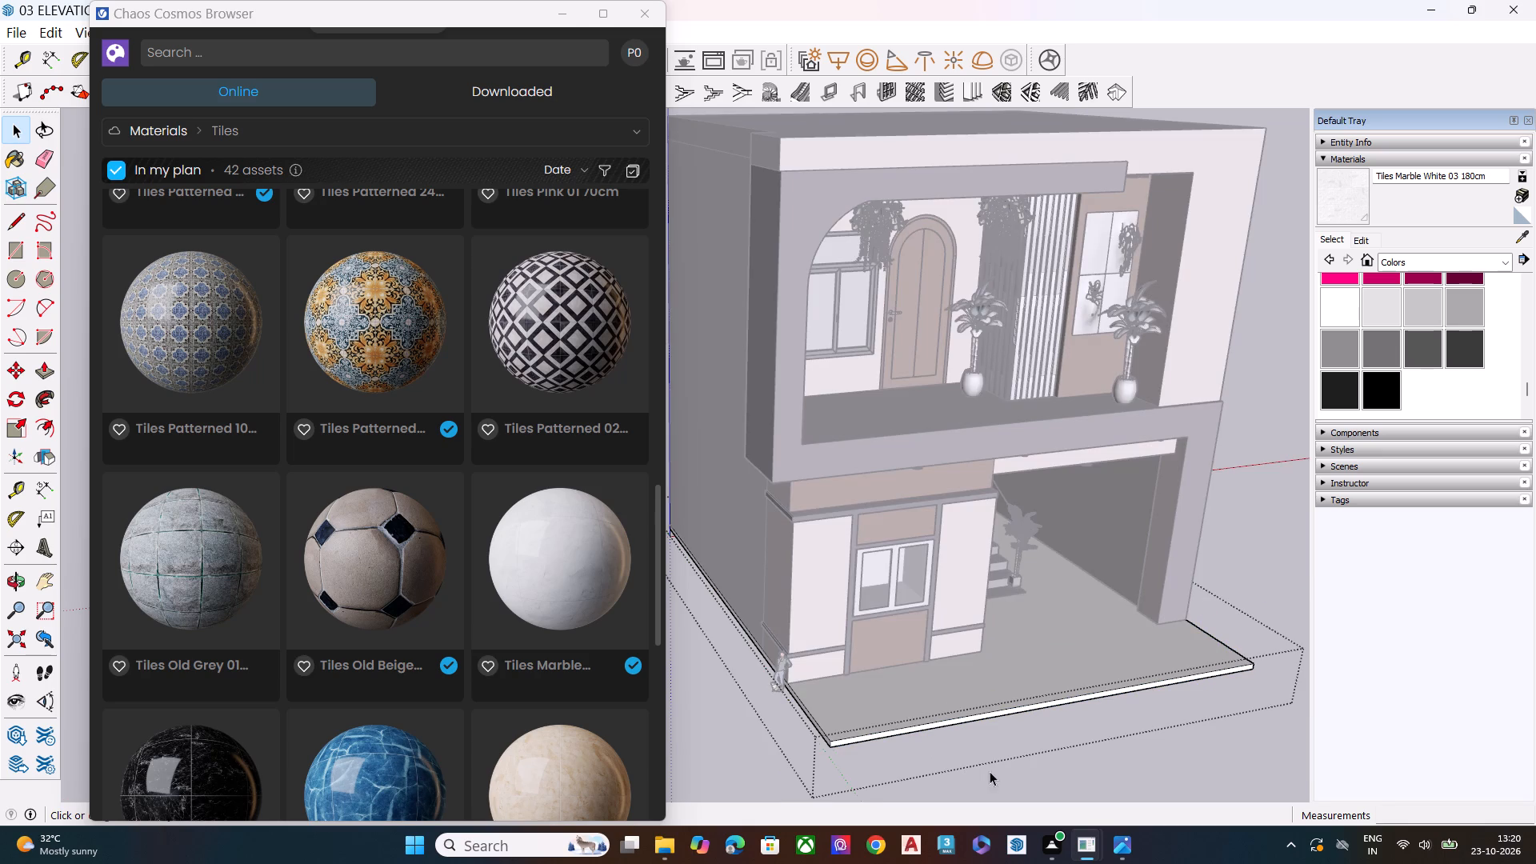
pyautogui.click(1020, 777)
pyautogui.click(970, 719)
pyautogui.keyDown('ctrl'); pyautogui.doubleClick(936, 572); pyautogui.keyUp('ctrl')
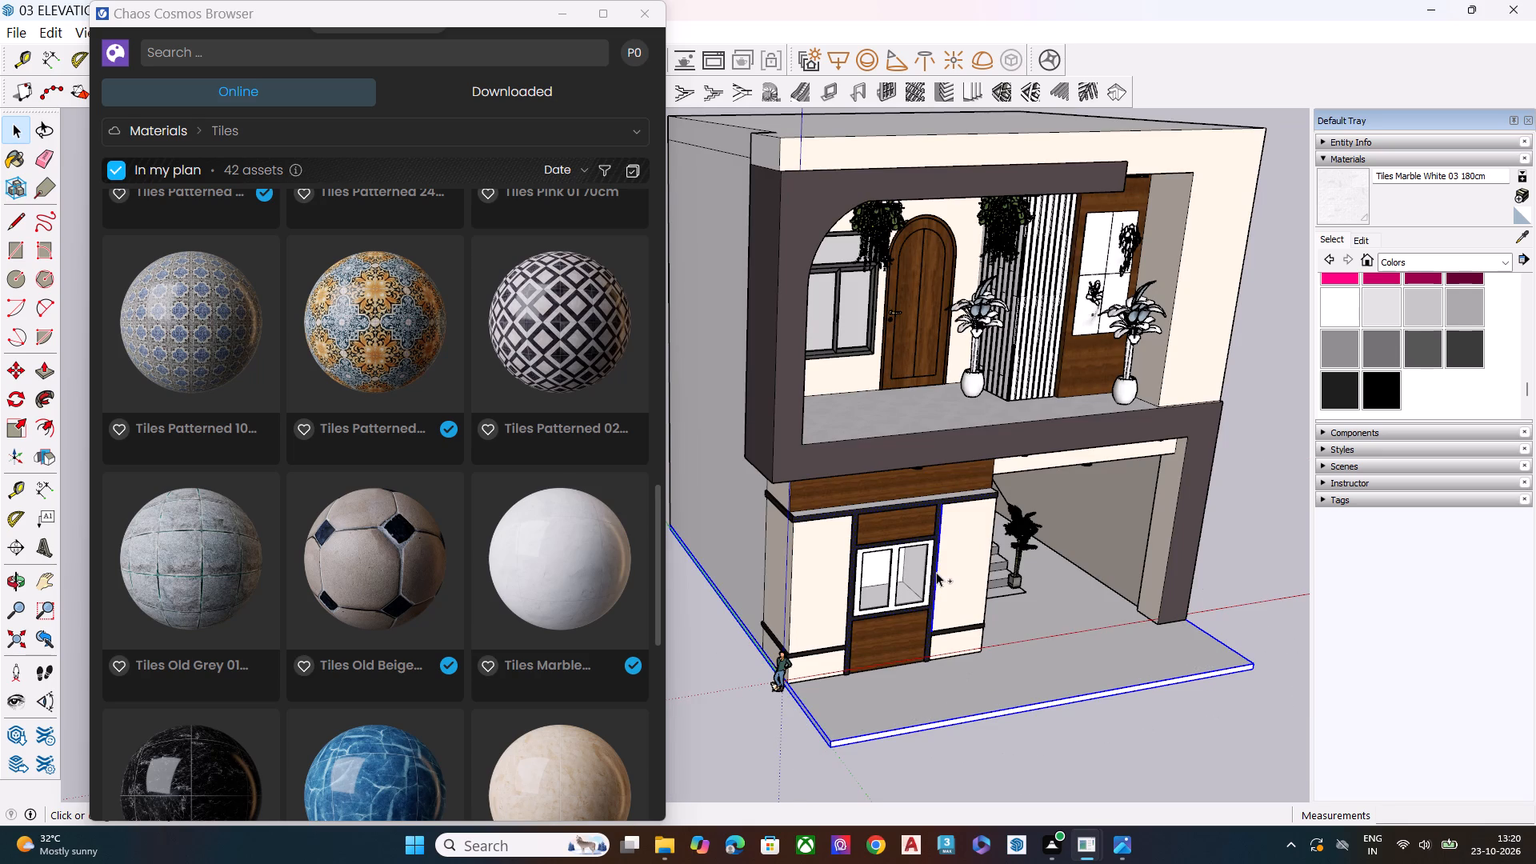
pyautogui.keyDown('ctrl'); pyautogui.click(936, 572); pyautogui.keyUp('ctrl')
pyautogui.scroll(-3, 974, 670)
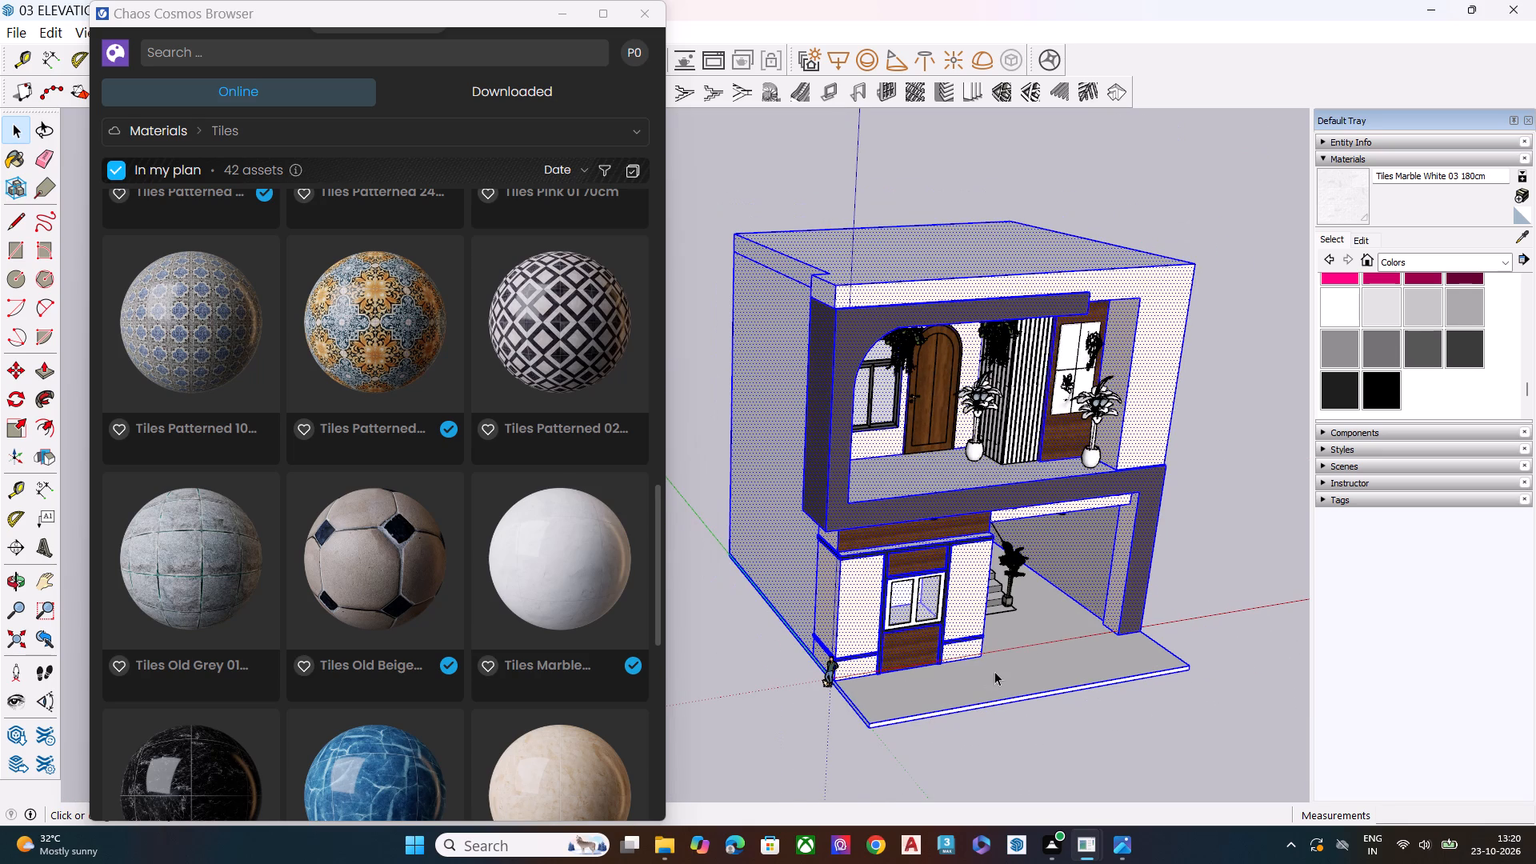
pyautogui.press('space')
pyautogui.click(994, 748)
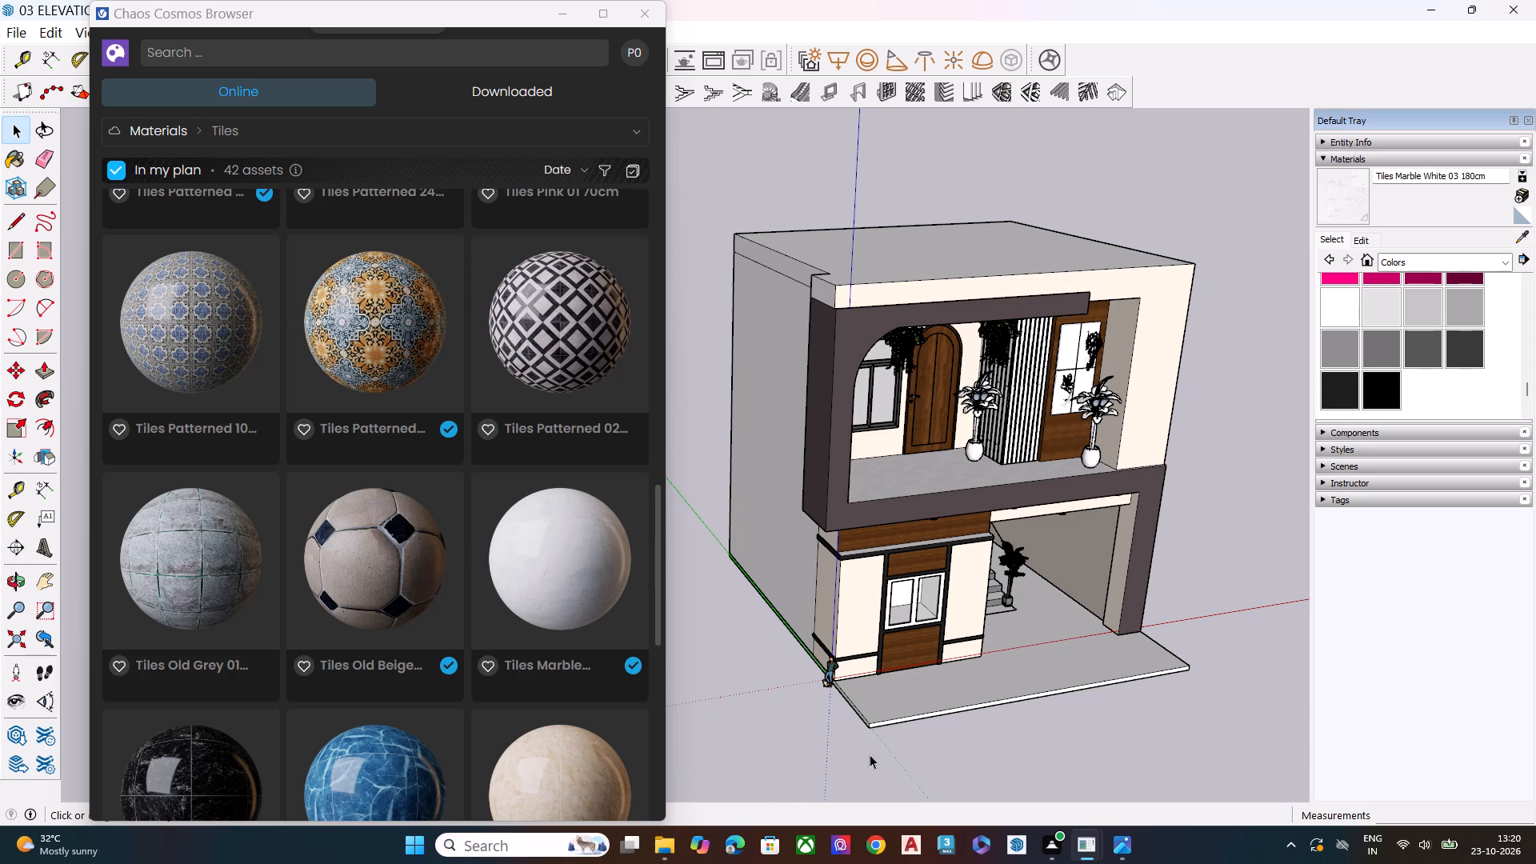
# Examine the front elevation and the balcony's ceiling, door and wall panels from a low viewpoint.
pyautogui.scroll(-4, 804, 460)
pyautogui.moveTo(889, 541); pyautogui.dragTo(886, 413, button='middle')
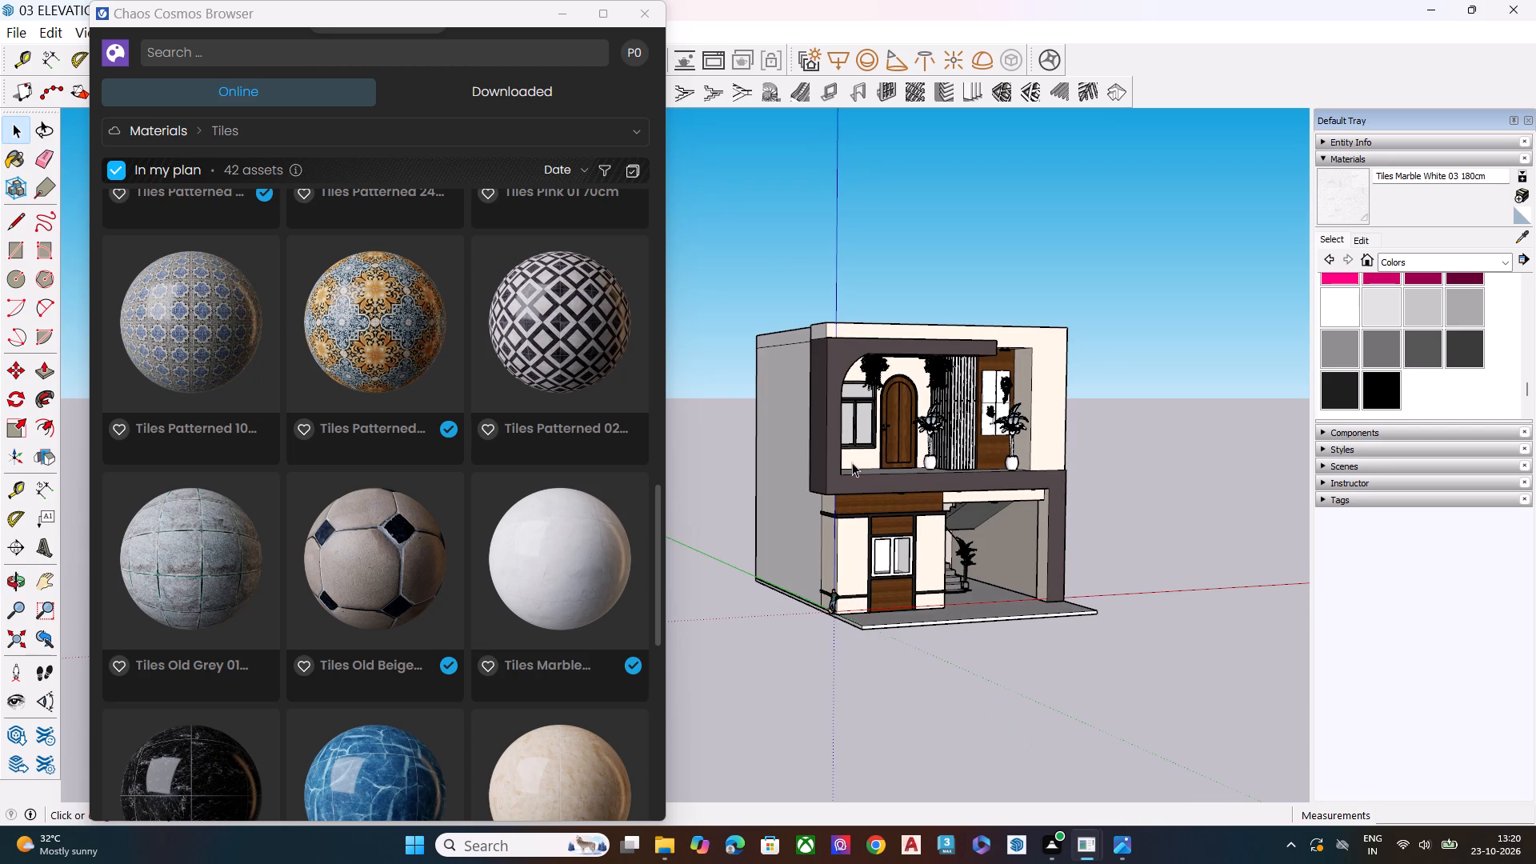
pyautogui.moveTo(1018, 570); pyautogui.dragTo(1010, 481, button='middle')
pyautogui.scroll(8, 1003, 481)
pyautogui.scroll(-5, 976, 506)
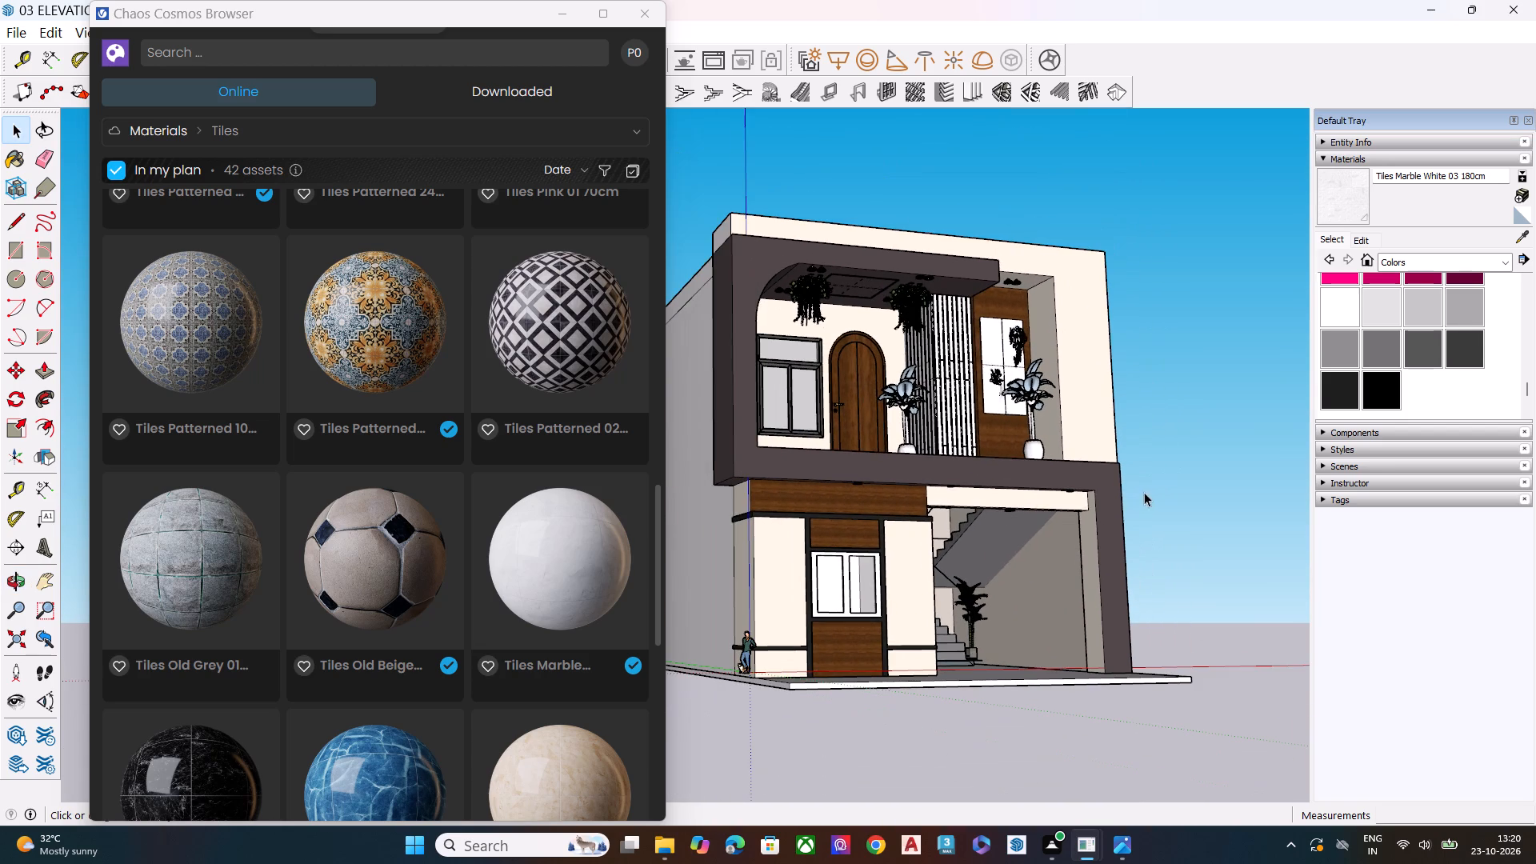
pyautogui.click(1152, 487)
pyautogui.moveTo(928, 500); pyautogui.dragTo(1046, 493, button='middle')
pyautogui.scroll(8, 930, 363)
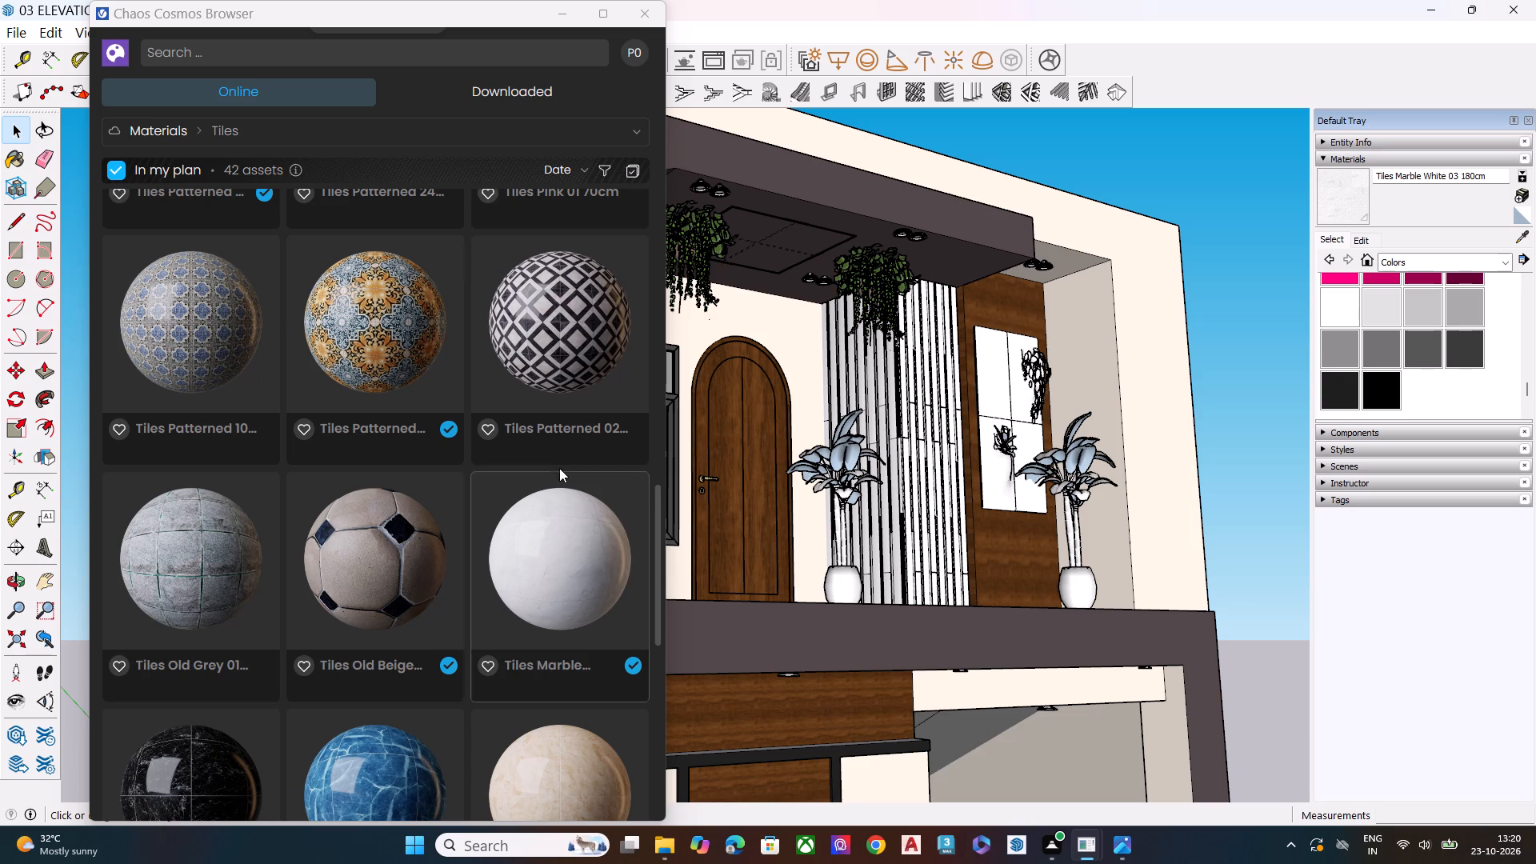
pyautogui.scroll(-6, 1002, 403)
# Stretch the marble tile texture on the balcony floor so its tile grid reaches the floor's edge along the door wall.
pyautogui.moveTo(1002, 449); pyautogui.dragTo(998, 640, button='middle')
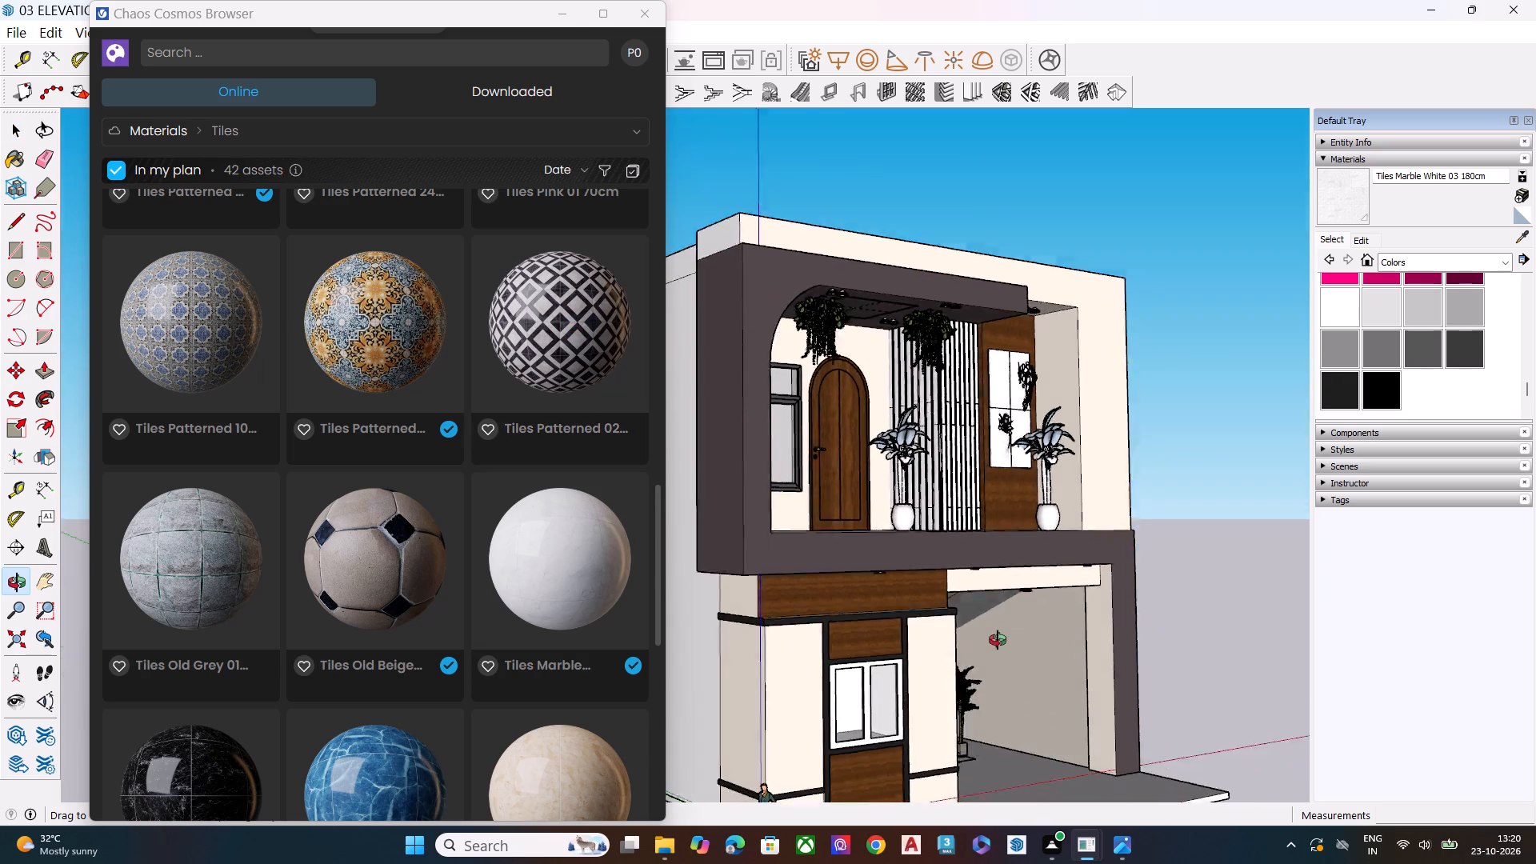
pyautogui.moveTo(998, 640); pyautogui.dragTo(998, 698, button='middle')
pyautogui.scroll(9, 998, 698)
pyautogui.scroll(13, 856, 450)
pyautogui.moveTo(908, 465); pyautogui.dragTo(858, 582, button='middle')
pyautogui.click(859, 585)
pyautogui.scroll(-8, 853, 368)
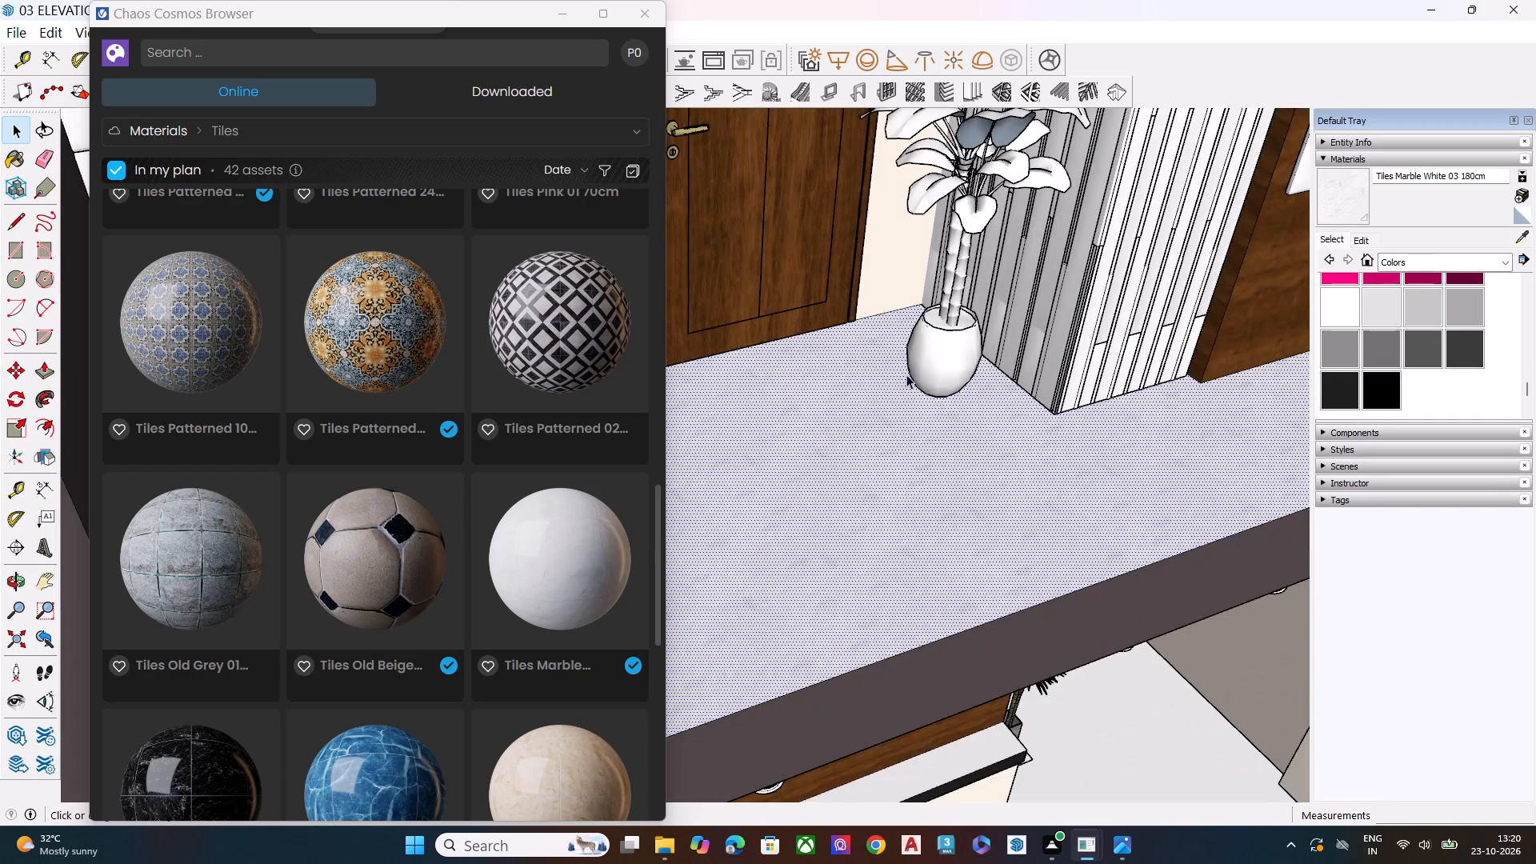
pyautogui.scroll(-5, 906, 392)
pyautogui.moveTo(925, 446); pyautogui.dragTo(790, 489, button='middle')
pyautogui.scroll(5, 797, 486)
pyautogui.rightClick(799, 486)
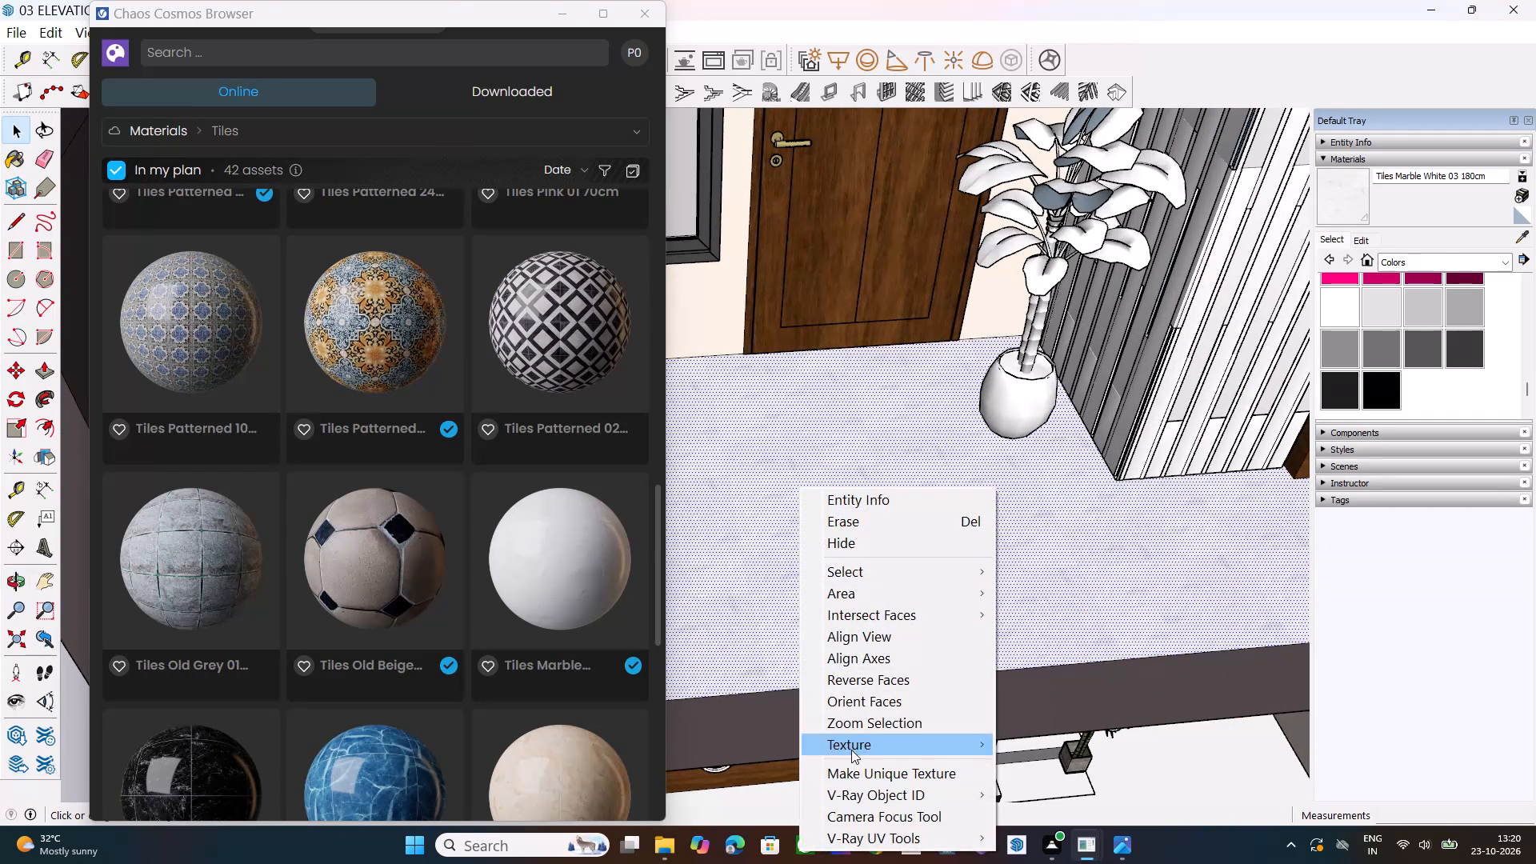
pyautogui.click(851, 750)
pyautogui.click(1042, 745)
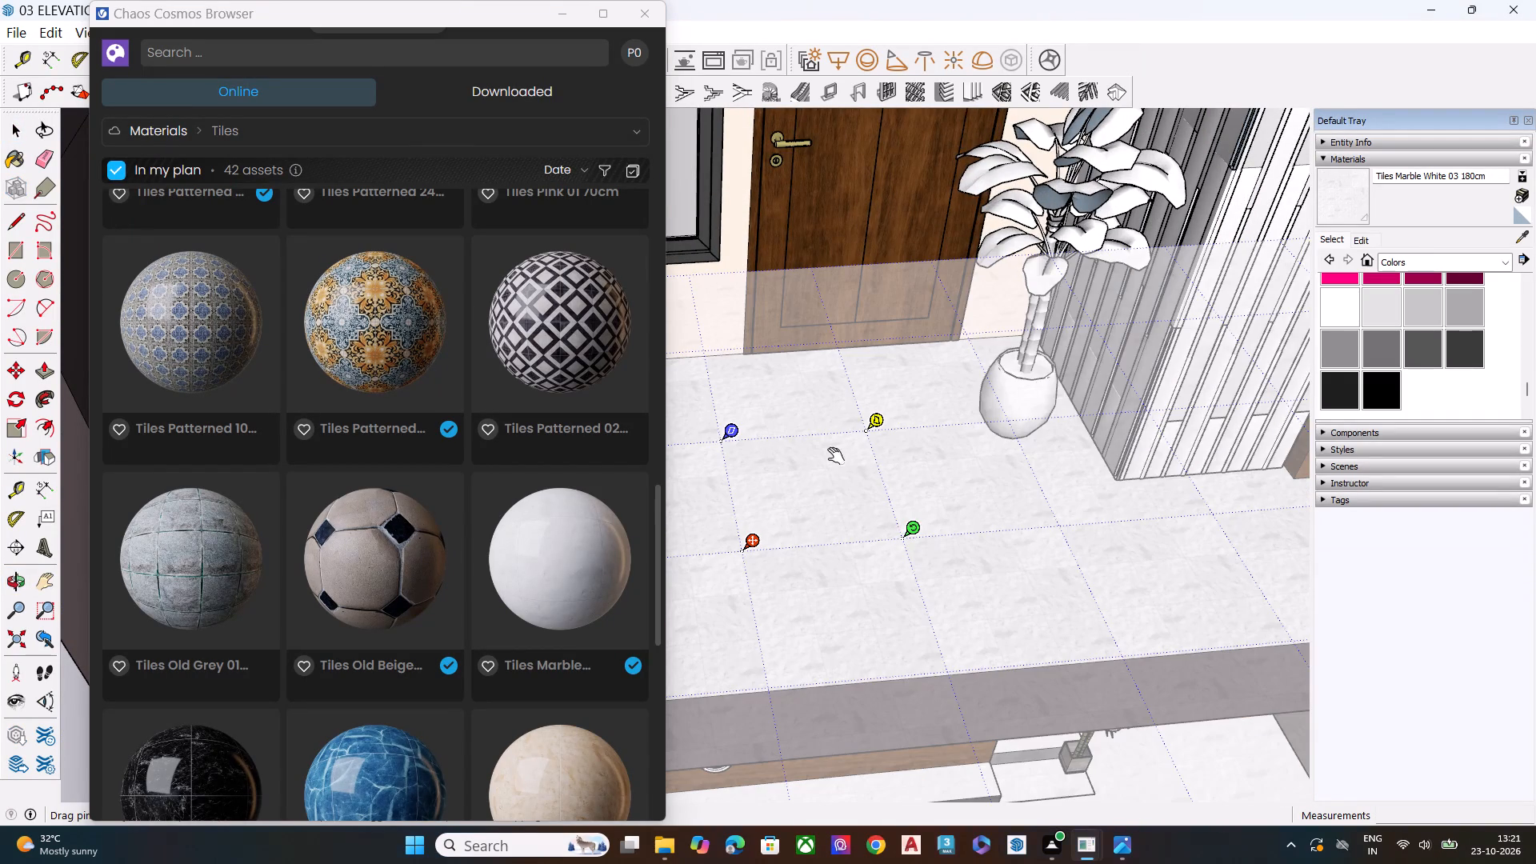
pyautogui.moveTo(729, 431); pyautogui.dragTo(707, 362)
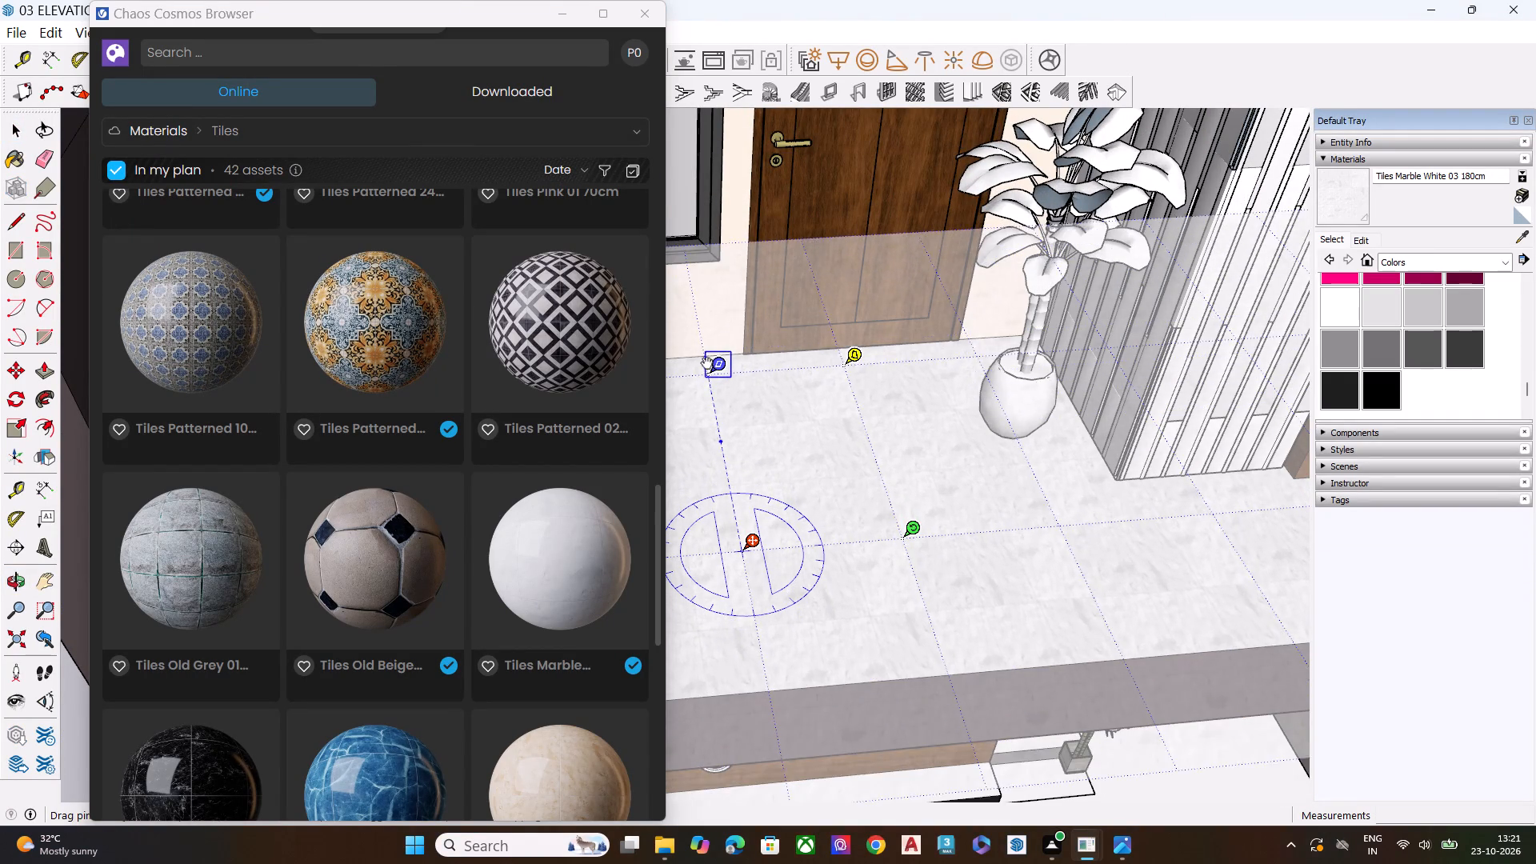
pyautogui.moveTo(707, 362); pyautogui.dragTo(702, 363)
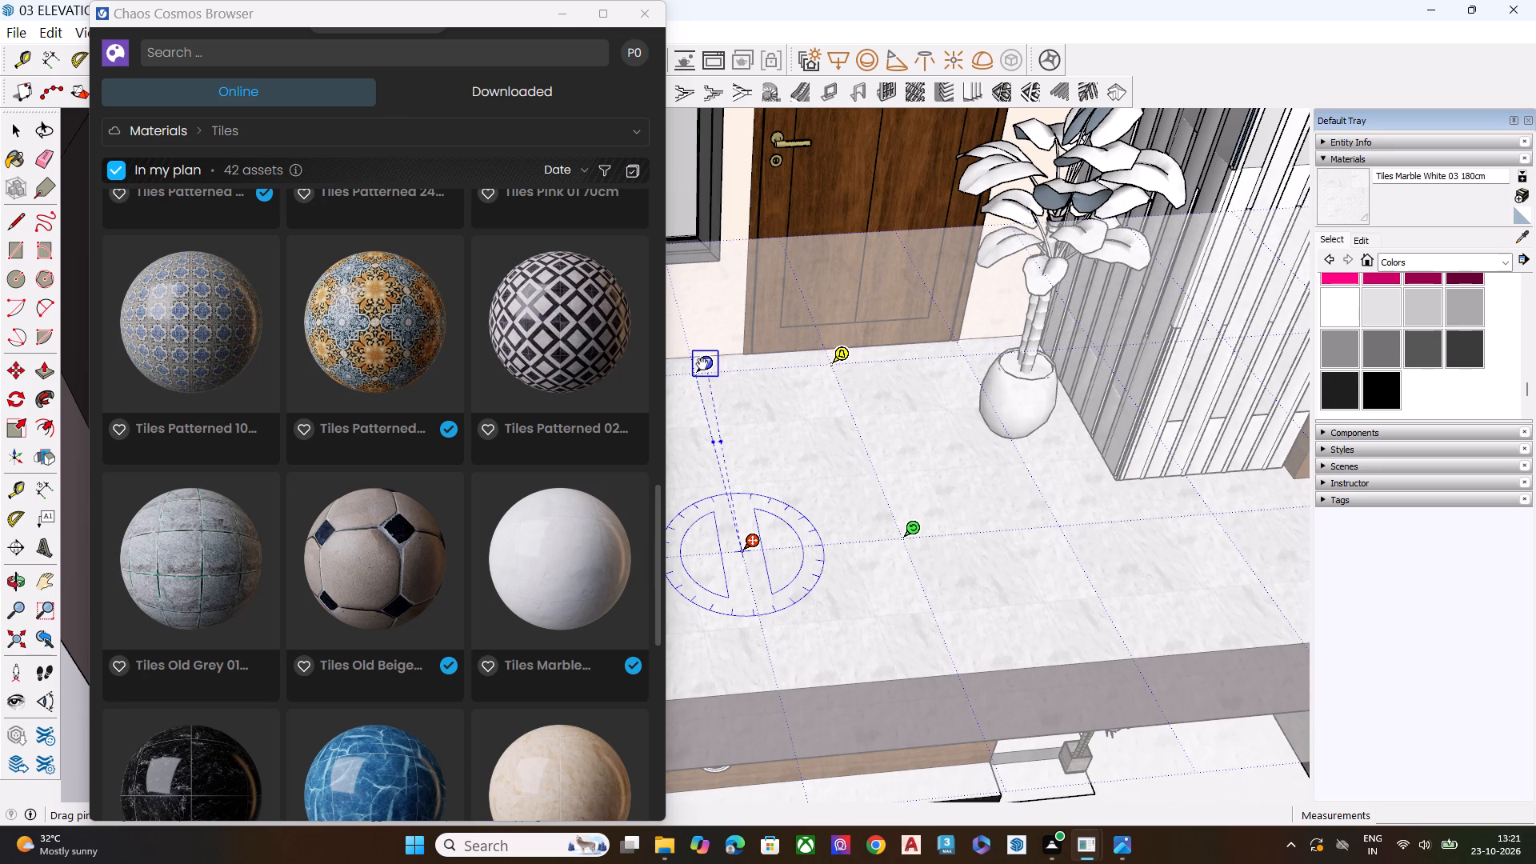
pyautogui.moveTo(702, 363); pyautogui.dragTo(706, 349)
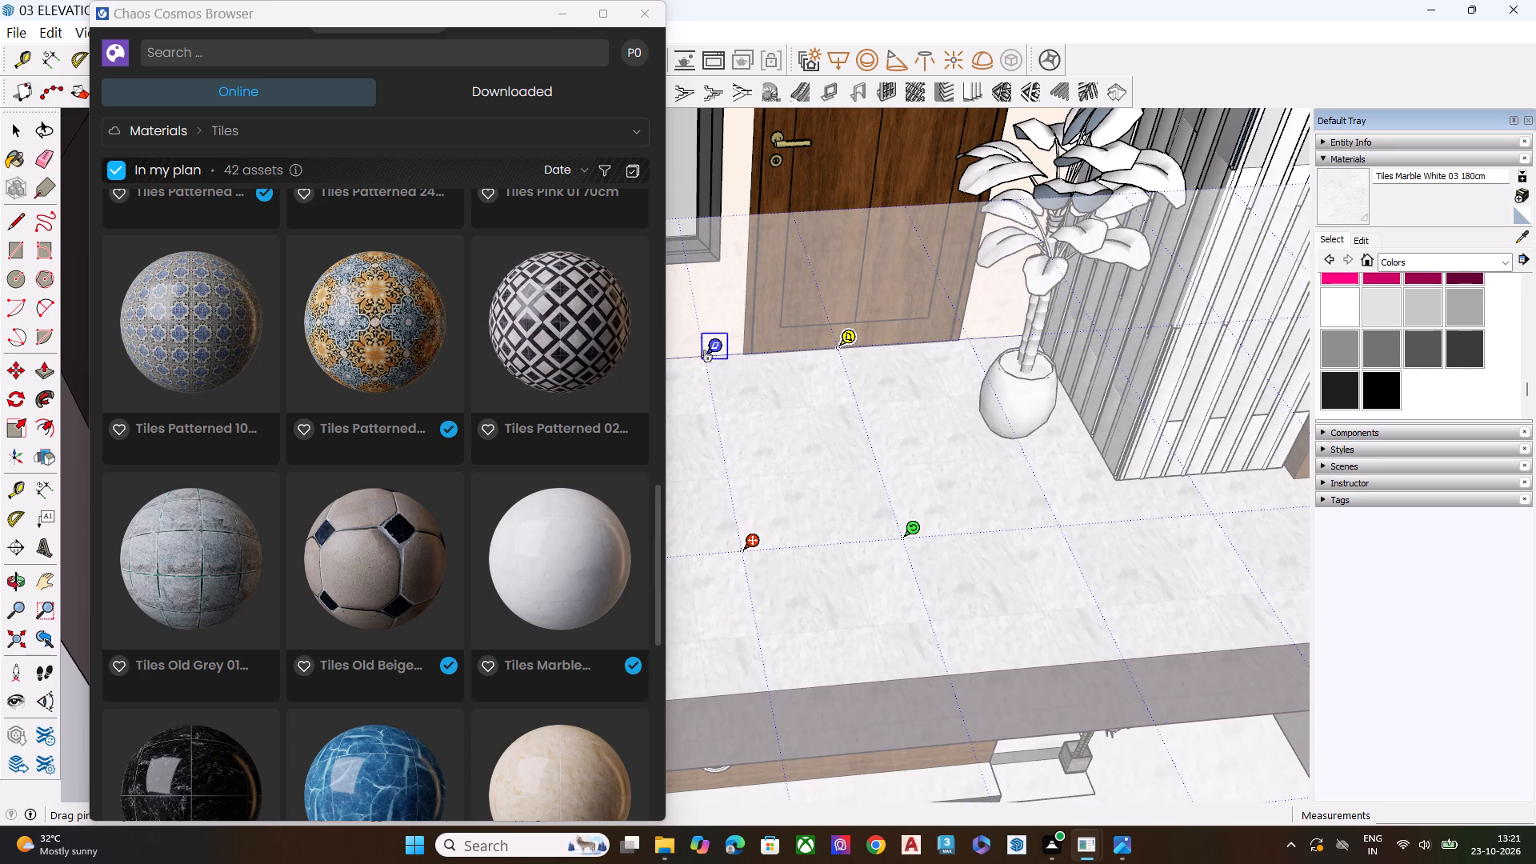
pyautogui.scroll(-8, 823, 440)
pyautogui.scroll(-9, 924, 458)
pyautogui.click(1255, 644)
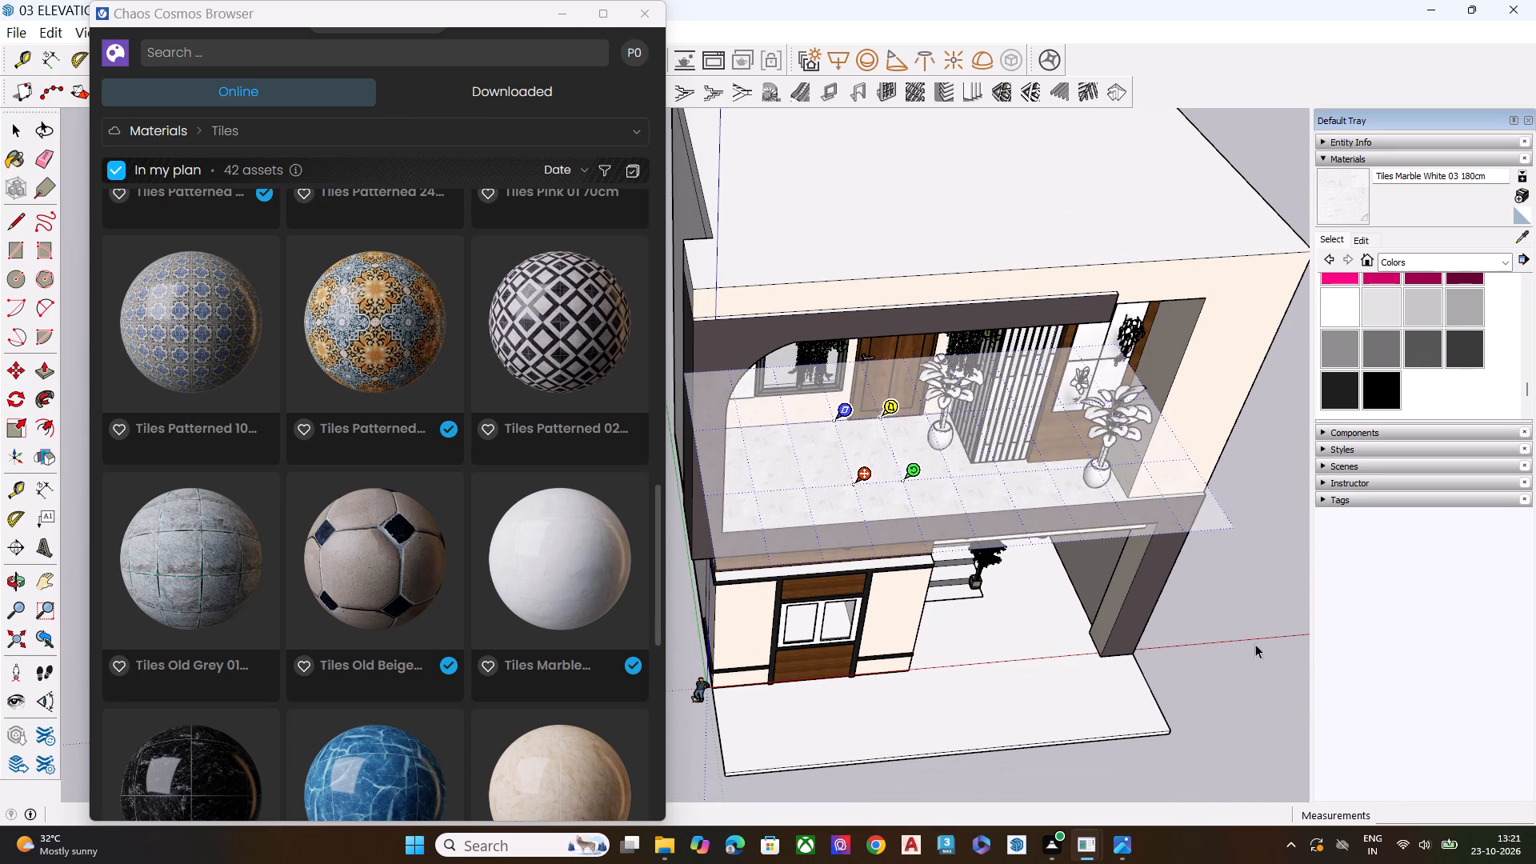
# Draw a line about 26' 5" long across the parking opening from the front room's wall corner to the column base.
pyautogui.moveTo(1169, 632); pyautogui.dragTo(808, 527, button='middle')
pyautogui.scroll(-8, 809, 485)
pyautogui.scroll(1, 826, 476)
pyautogui.scroll(-1, 828, 476)
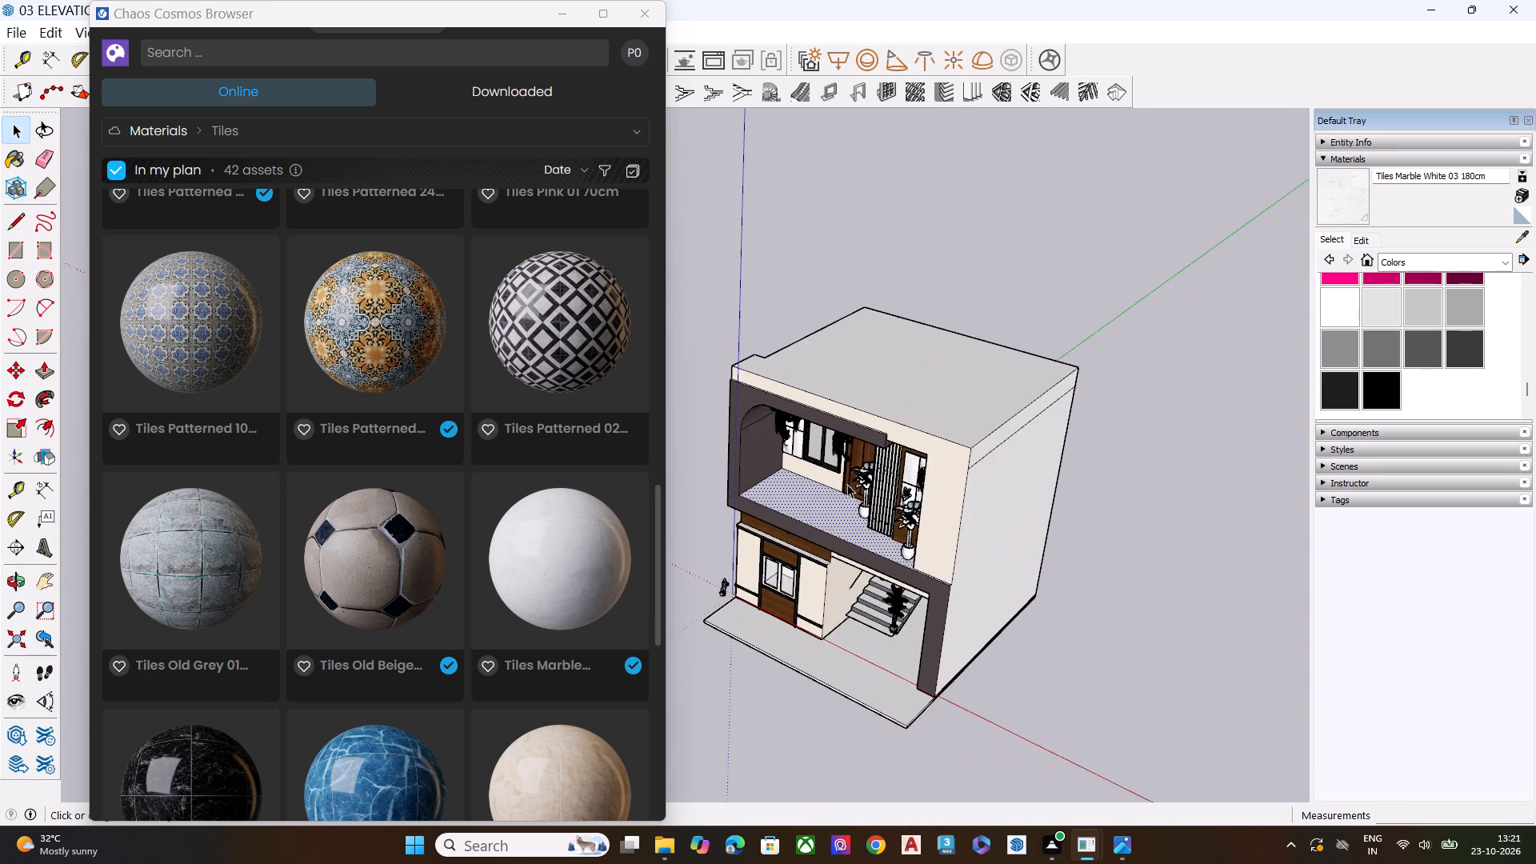
pyautogui.scroll(-9, 842, 490)
pyautogui.scroll(16, 876, 675)
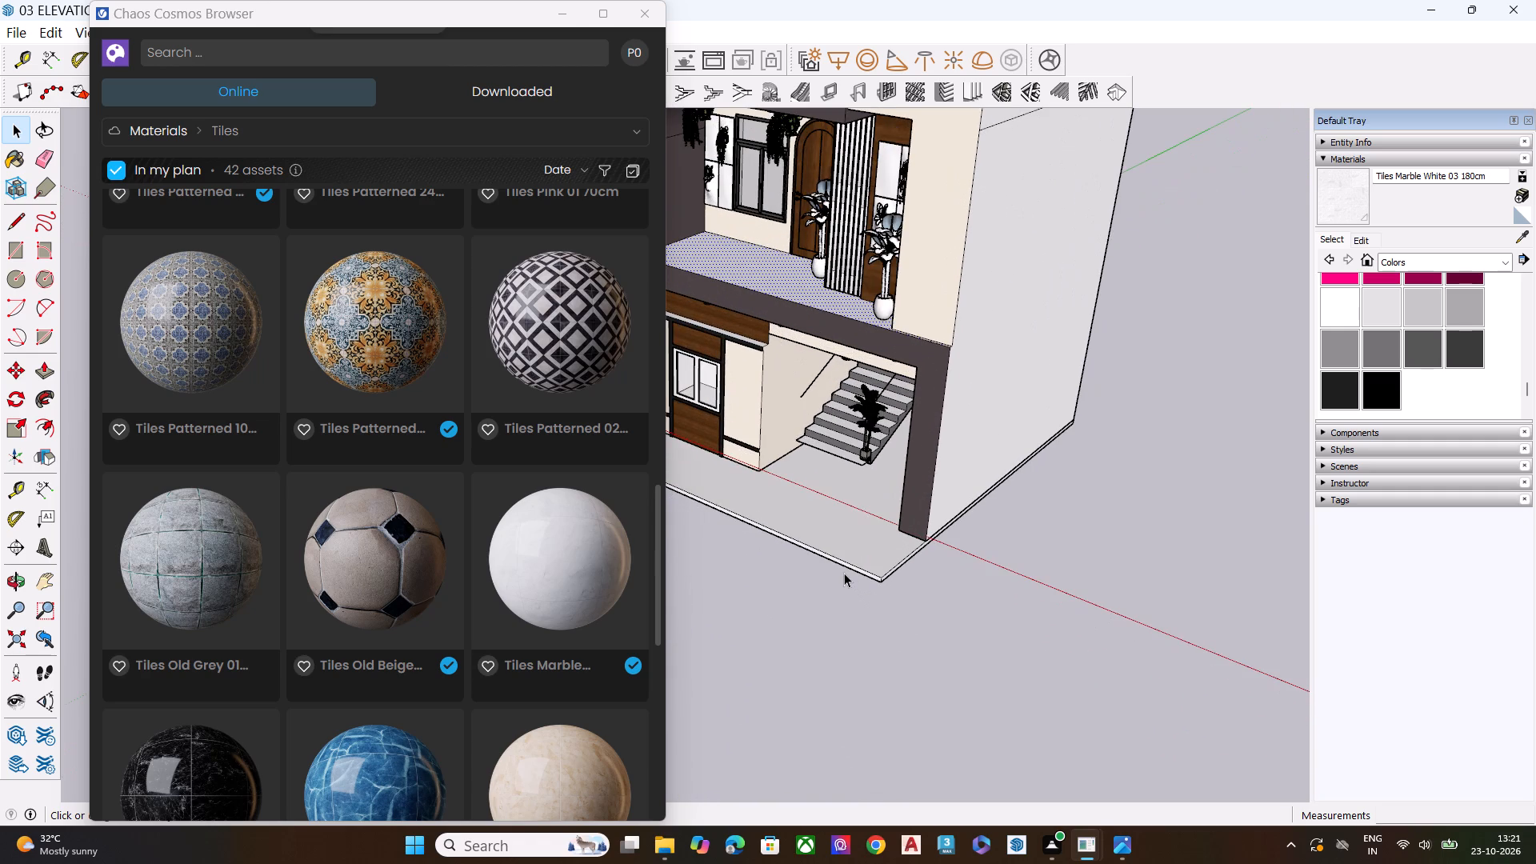
pyautogui.press('l')
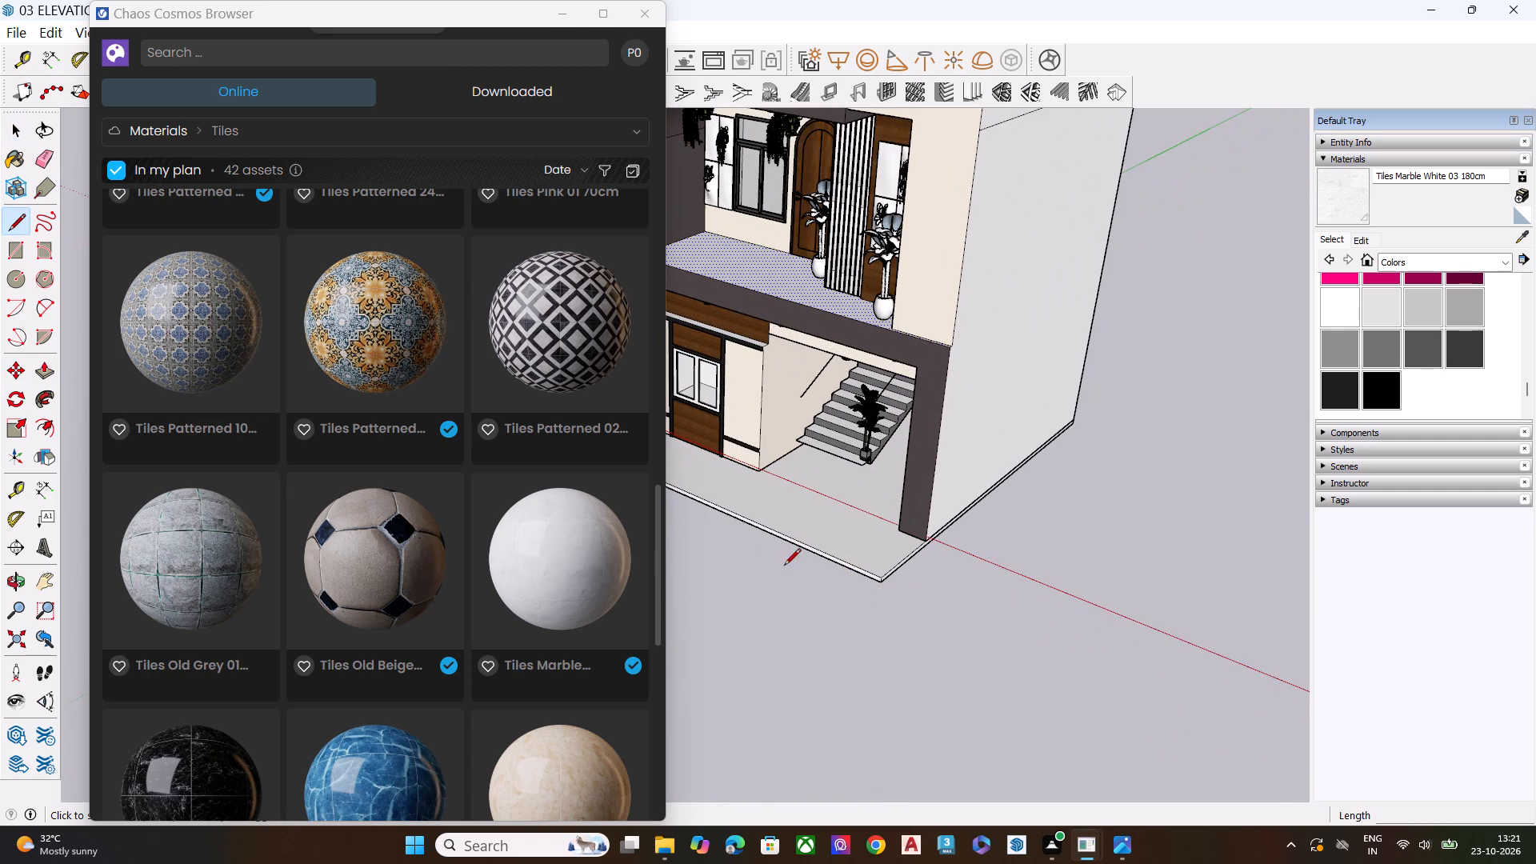
pyautogui.scroll(4, 771, 472)
pyautogui.scroll(-3, 742, 476)
pyautogui.scroll(6, 742, 477)
pyautogui.scroll(-1, 780, 471)
pyautogui.scroll(5, 780, 471)
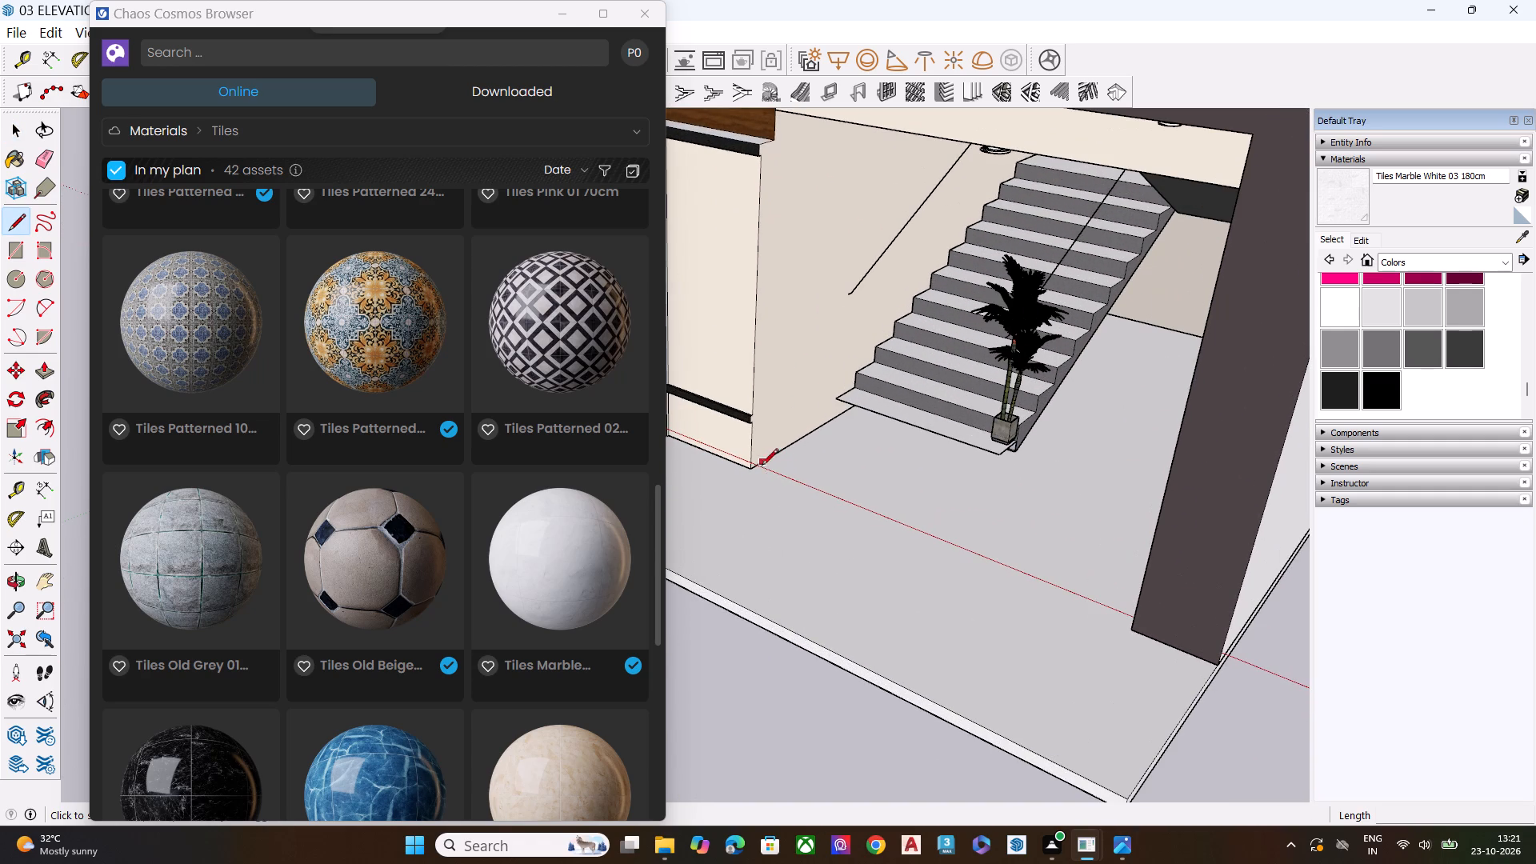
pyautogui.click(751, 470)
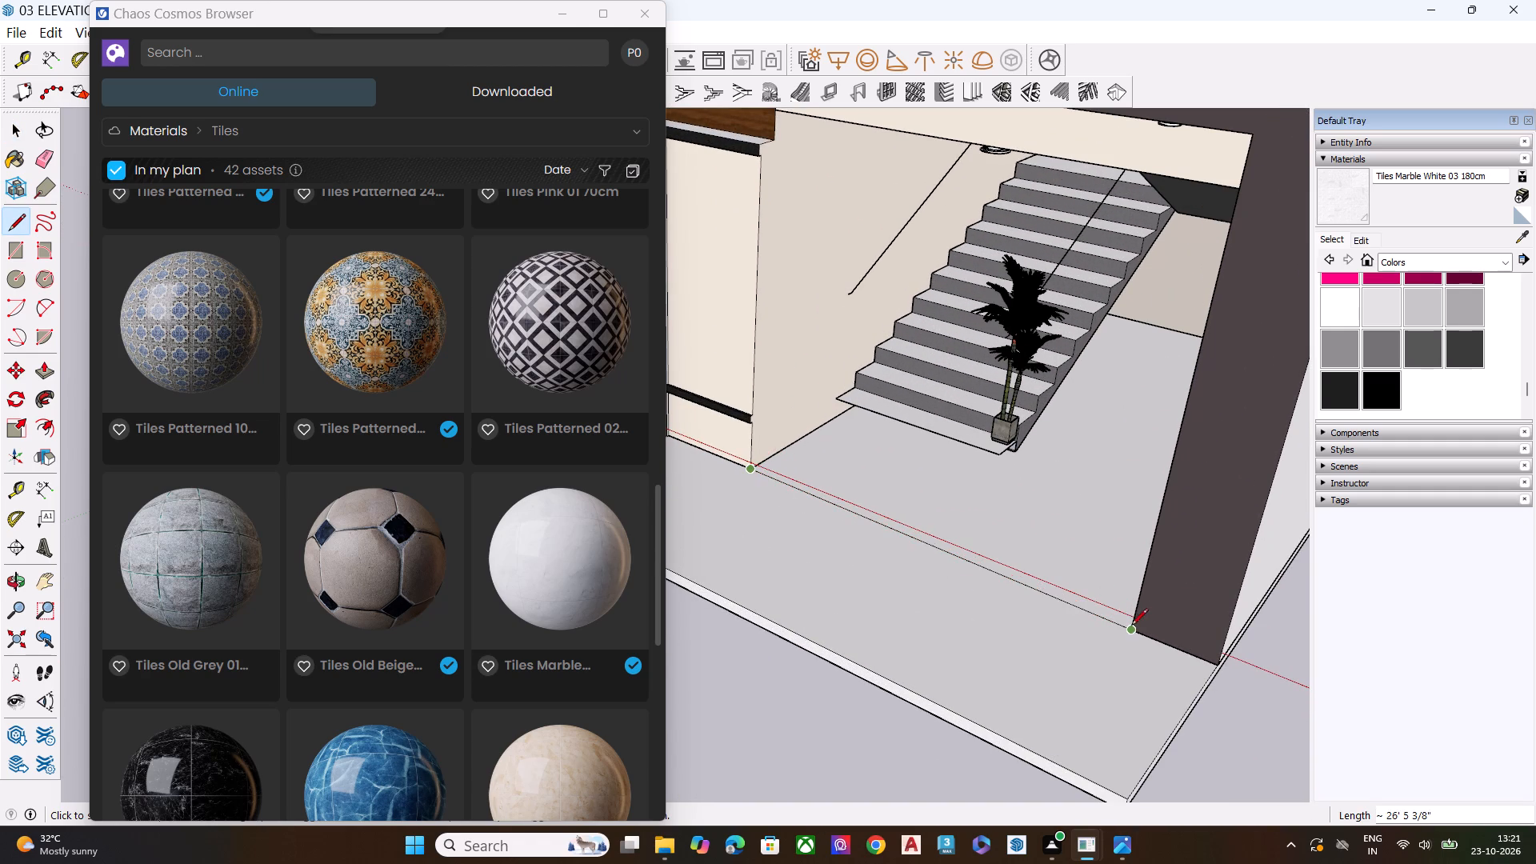
pyautogui.scroll(9, 1120, 625)
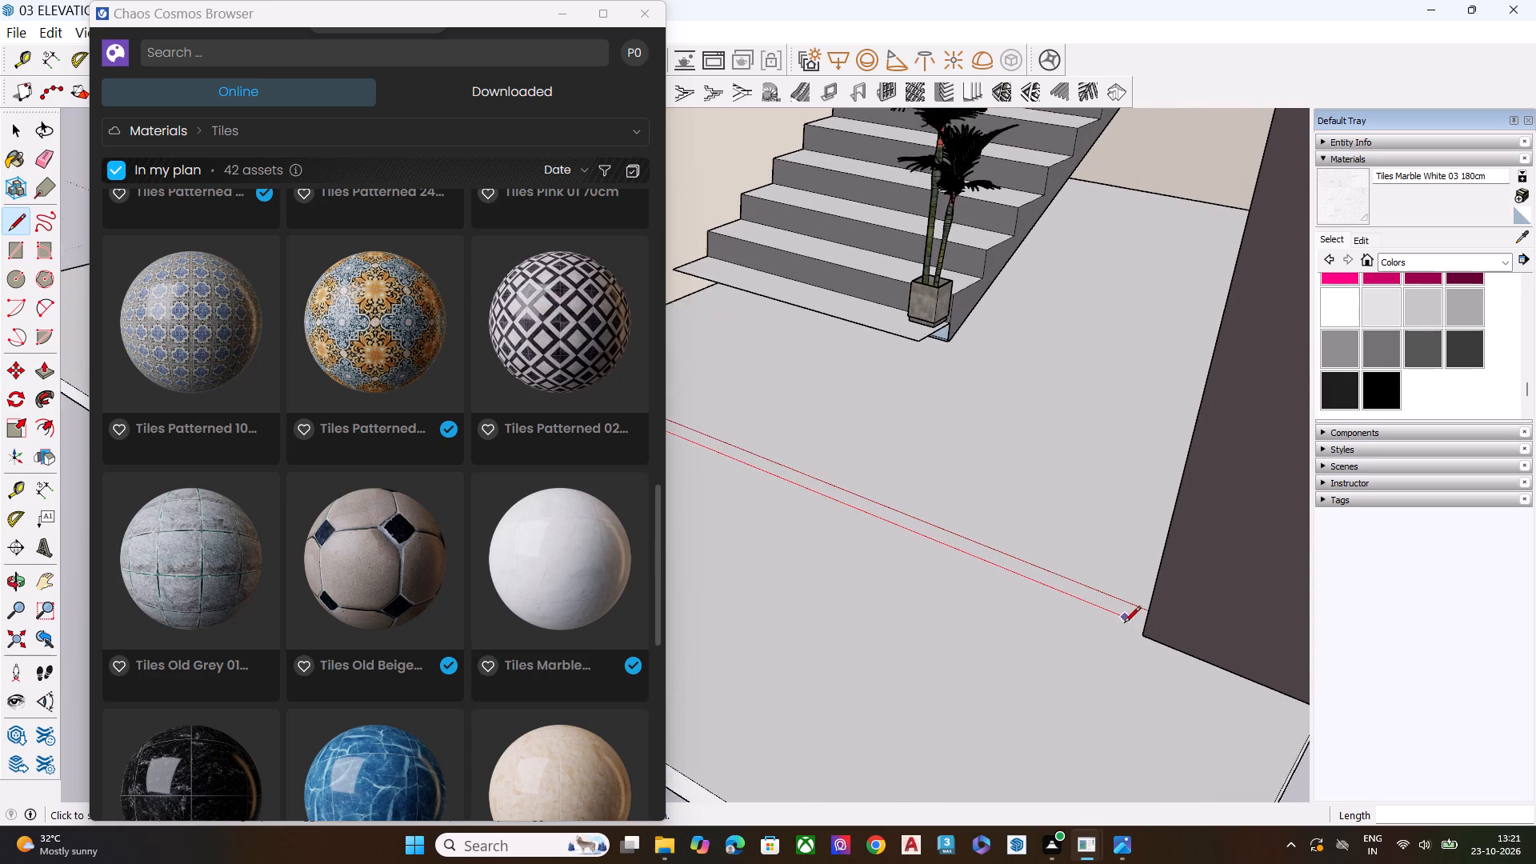
pyautogui.moveTo(1146, 617); pyautogui.dragTo(1467, 626, button='middle')
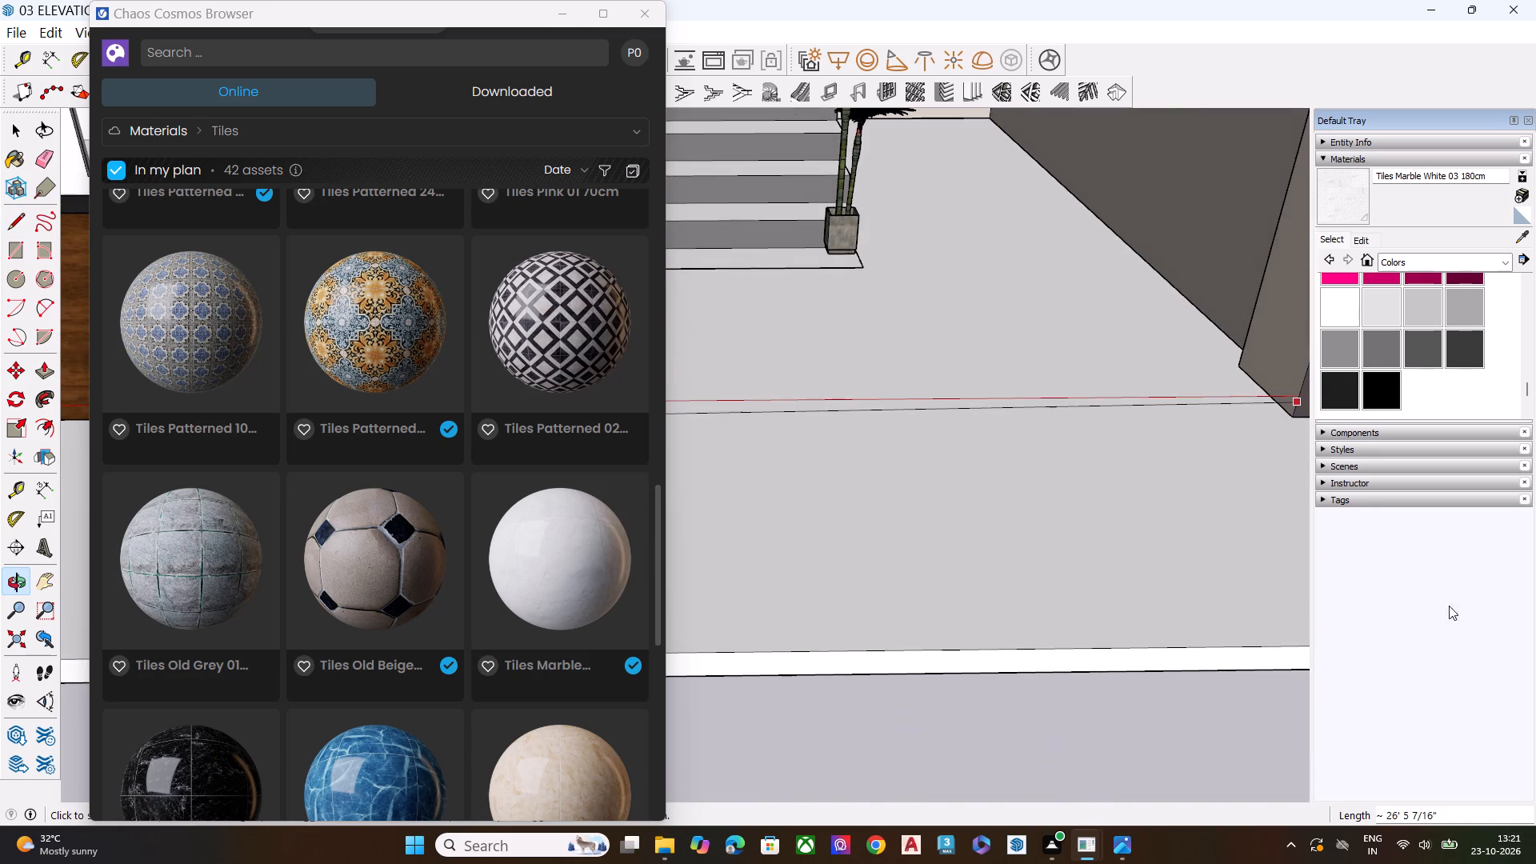
pyautogui.scroll(1, 1309, 450)
pyautogui.scroll(-1, 1307, 449)
pyautogui.scroll(5, 1300, 443)
pyautogui.click(1279, 395)
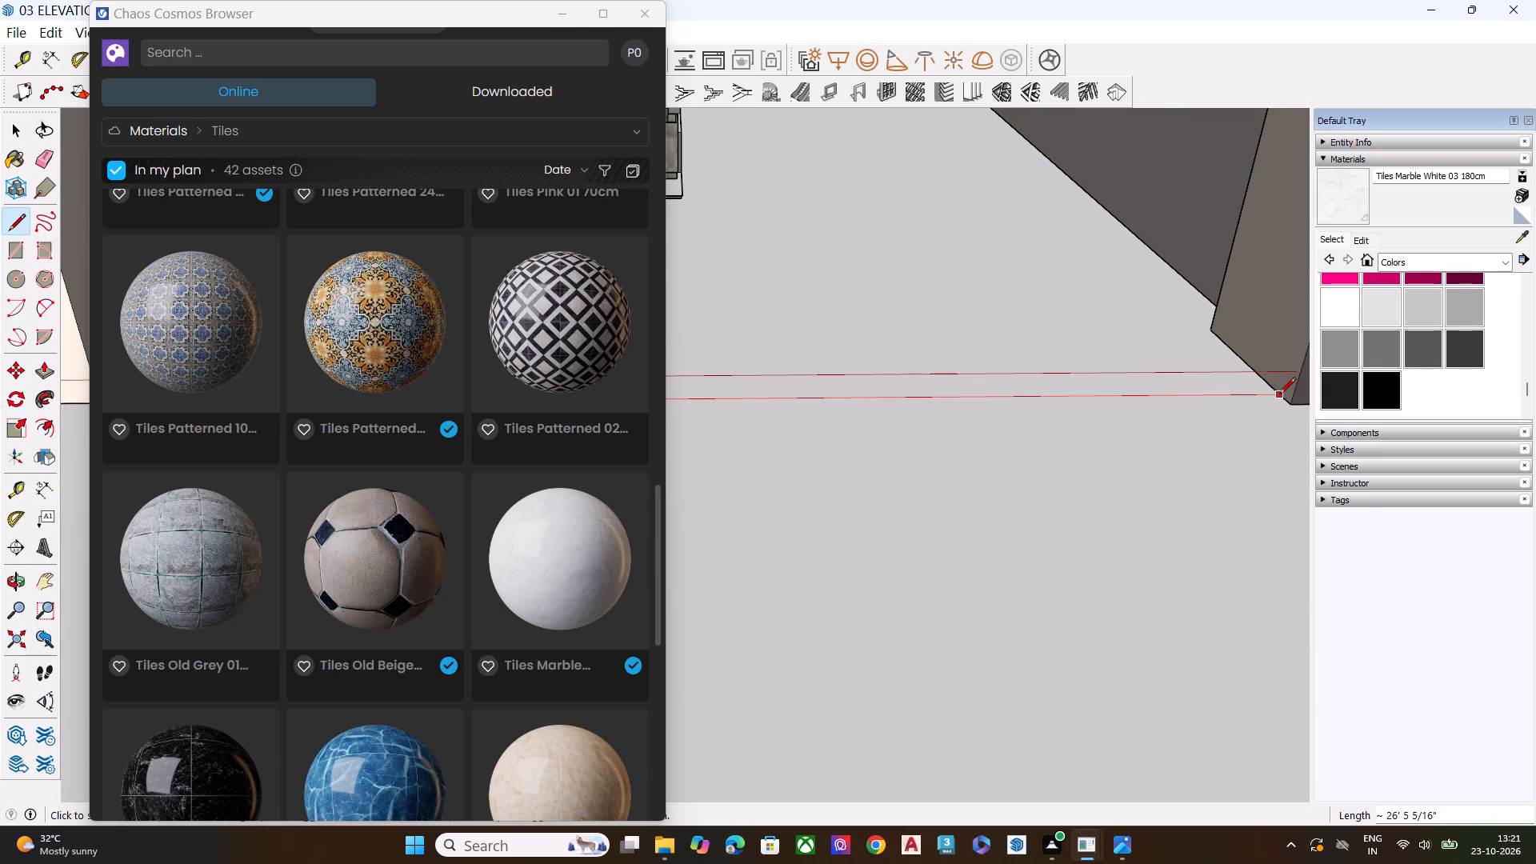
pyautogui.scroll(-13, 1169, 481)
pyautogui.press('space')
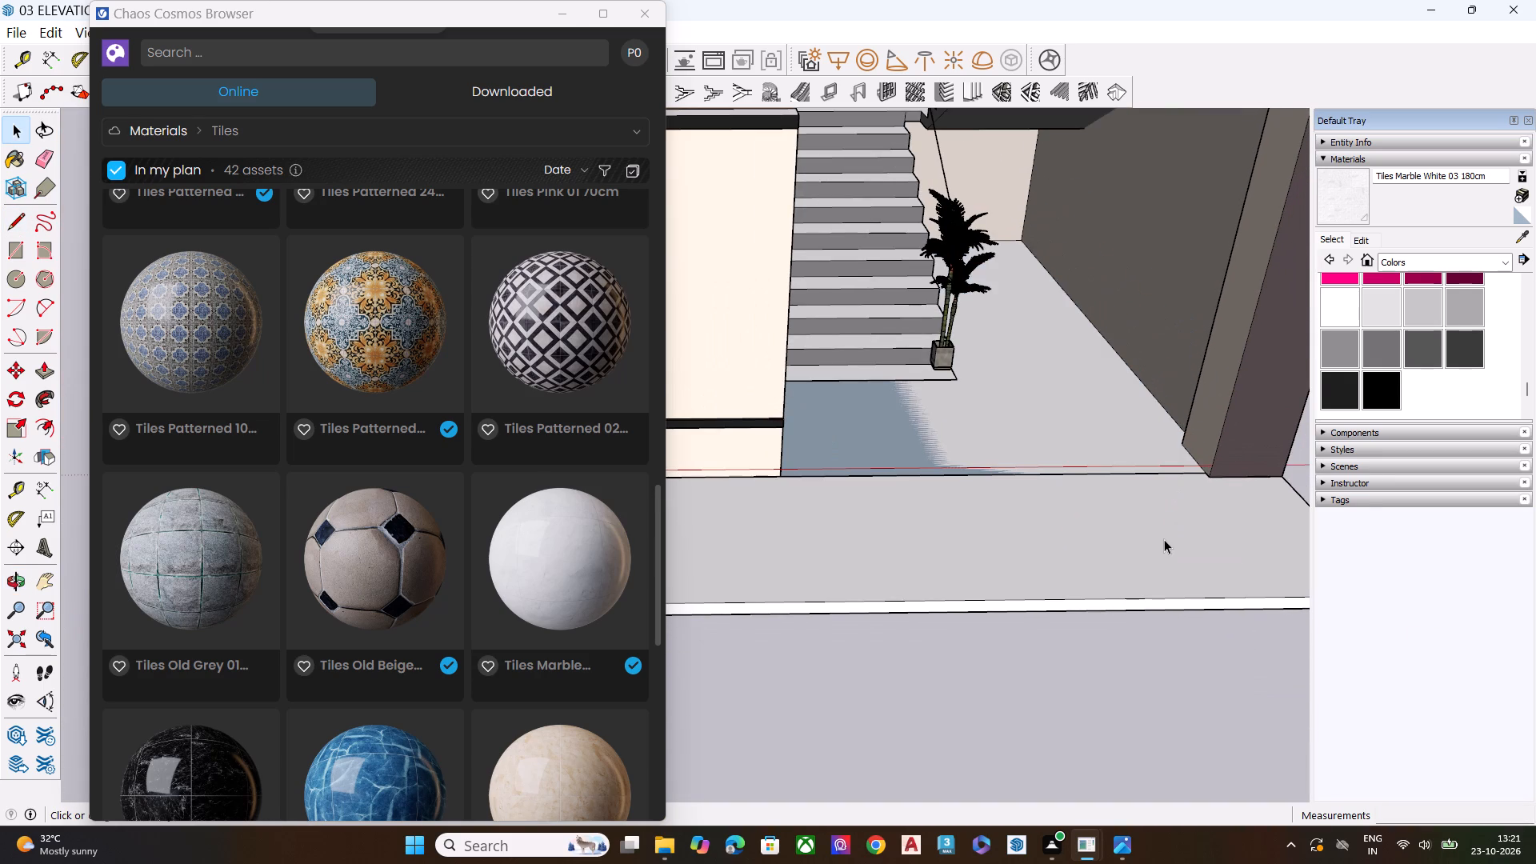
# Delete the extra face overlapping the parking floor behind the new line.
pyautogui.click(1086, 428)
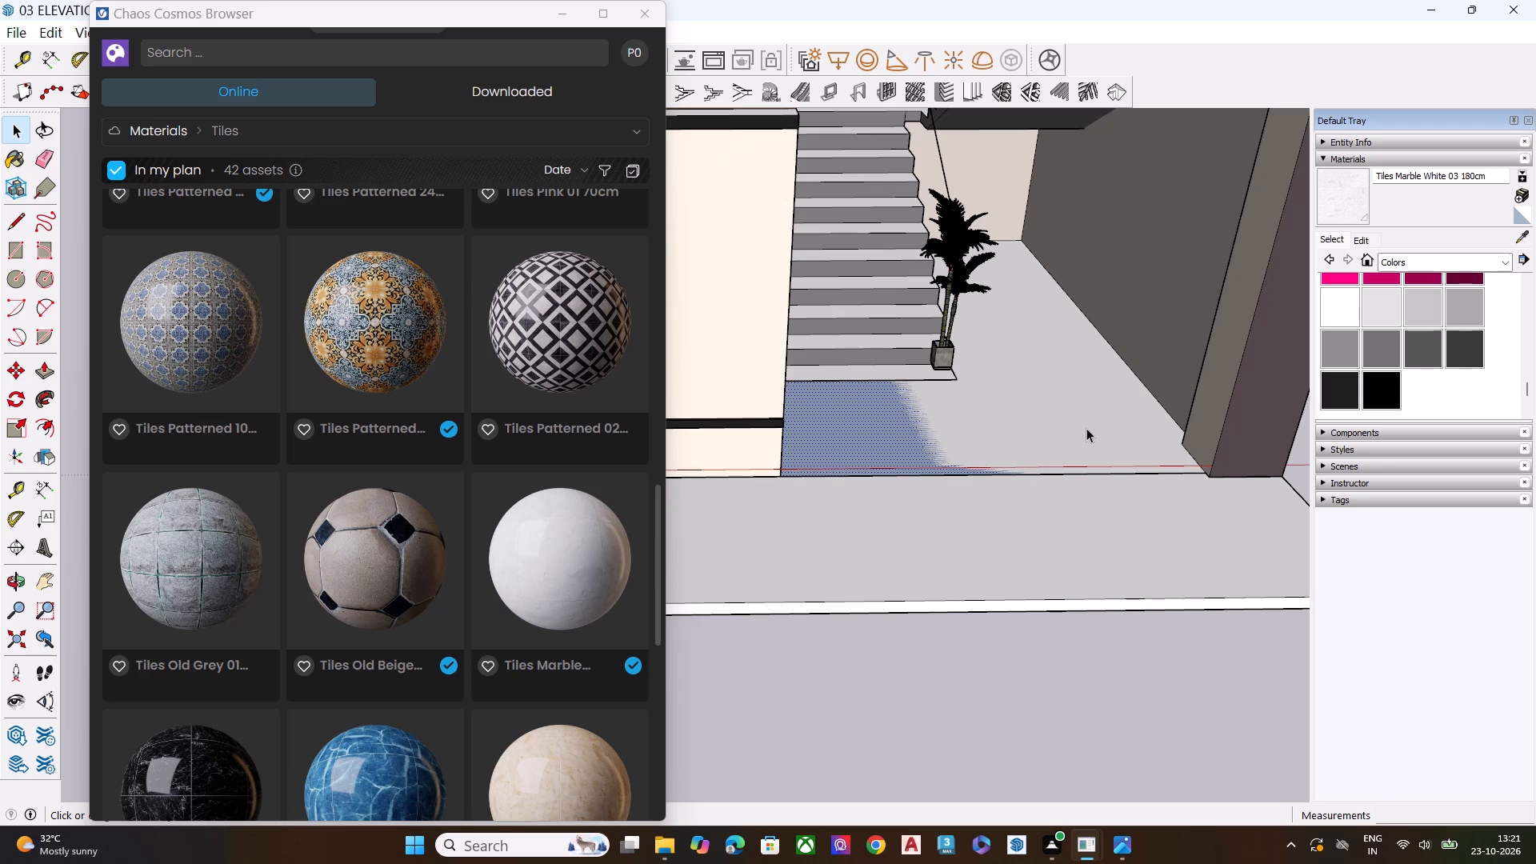
pyautogui.press('Delete')
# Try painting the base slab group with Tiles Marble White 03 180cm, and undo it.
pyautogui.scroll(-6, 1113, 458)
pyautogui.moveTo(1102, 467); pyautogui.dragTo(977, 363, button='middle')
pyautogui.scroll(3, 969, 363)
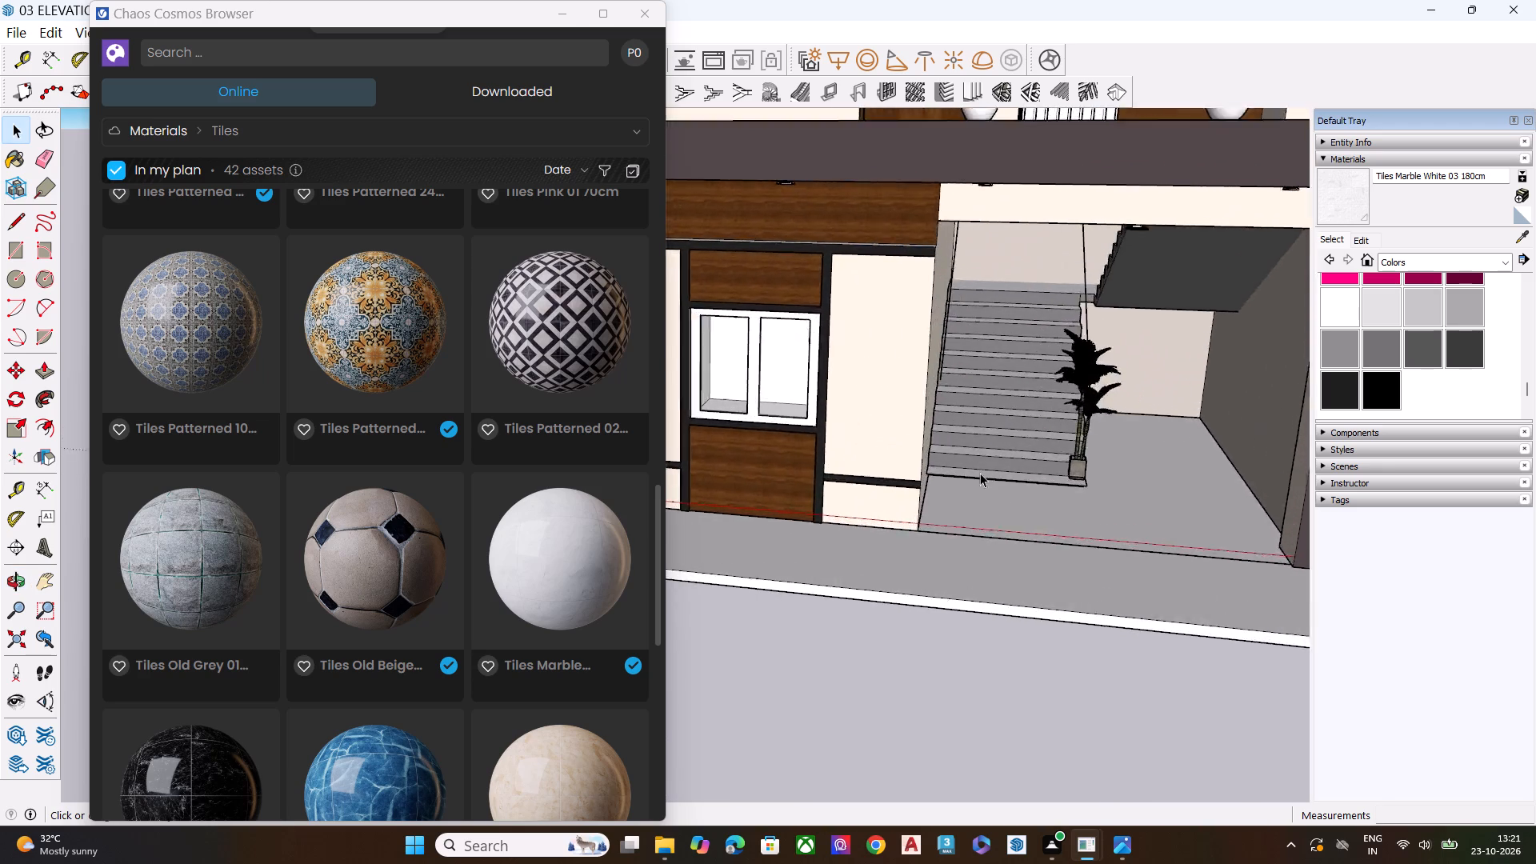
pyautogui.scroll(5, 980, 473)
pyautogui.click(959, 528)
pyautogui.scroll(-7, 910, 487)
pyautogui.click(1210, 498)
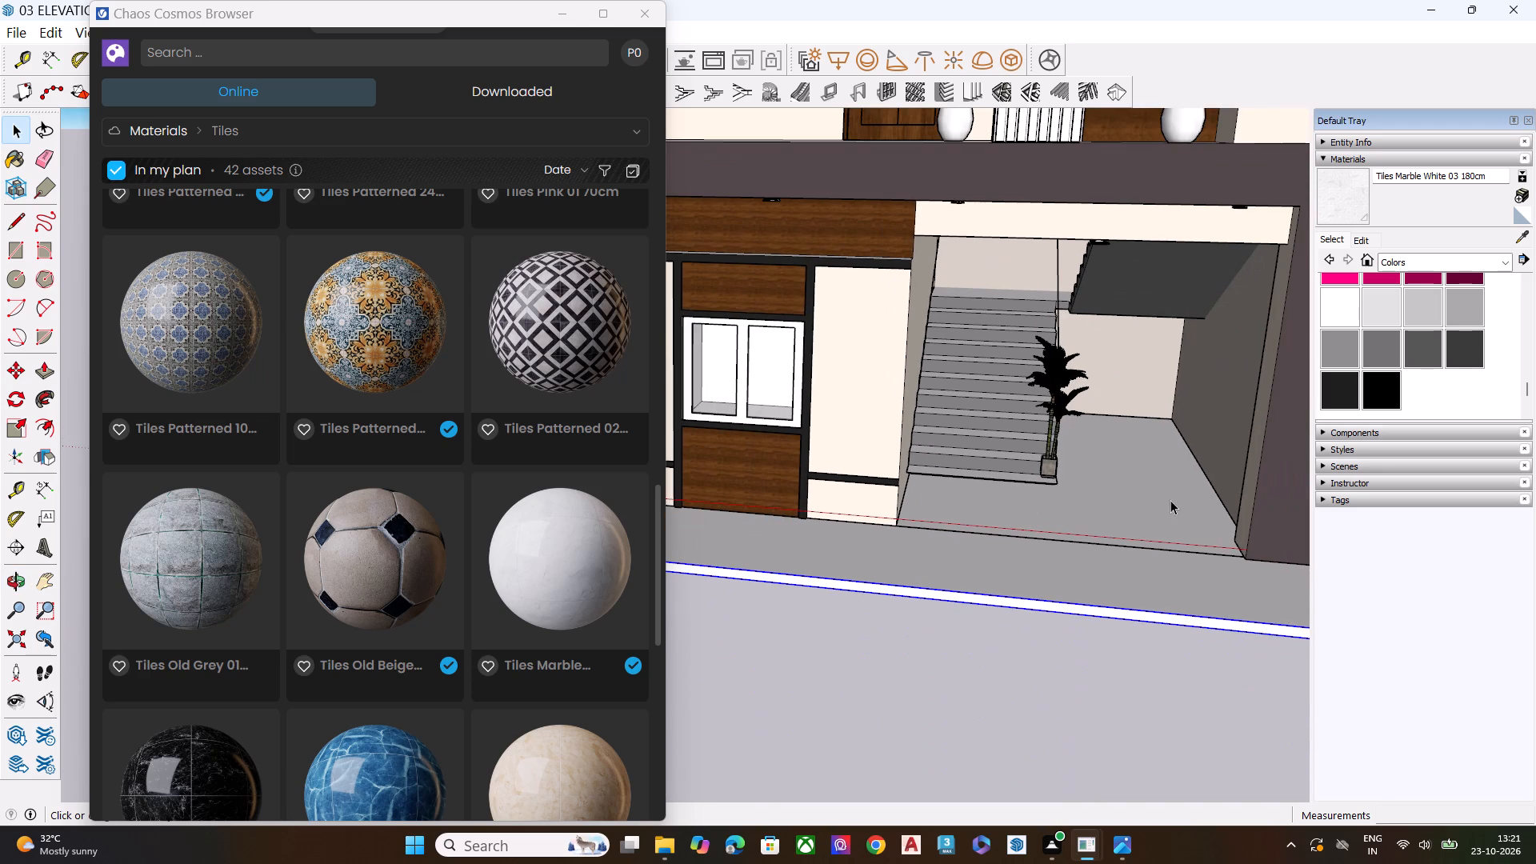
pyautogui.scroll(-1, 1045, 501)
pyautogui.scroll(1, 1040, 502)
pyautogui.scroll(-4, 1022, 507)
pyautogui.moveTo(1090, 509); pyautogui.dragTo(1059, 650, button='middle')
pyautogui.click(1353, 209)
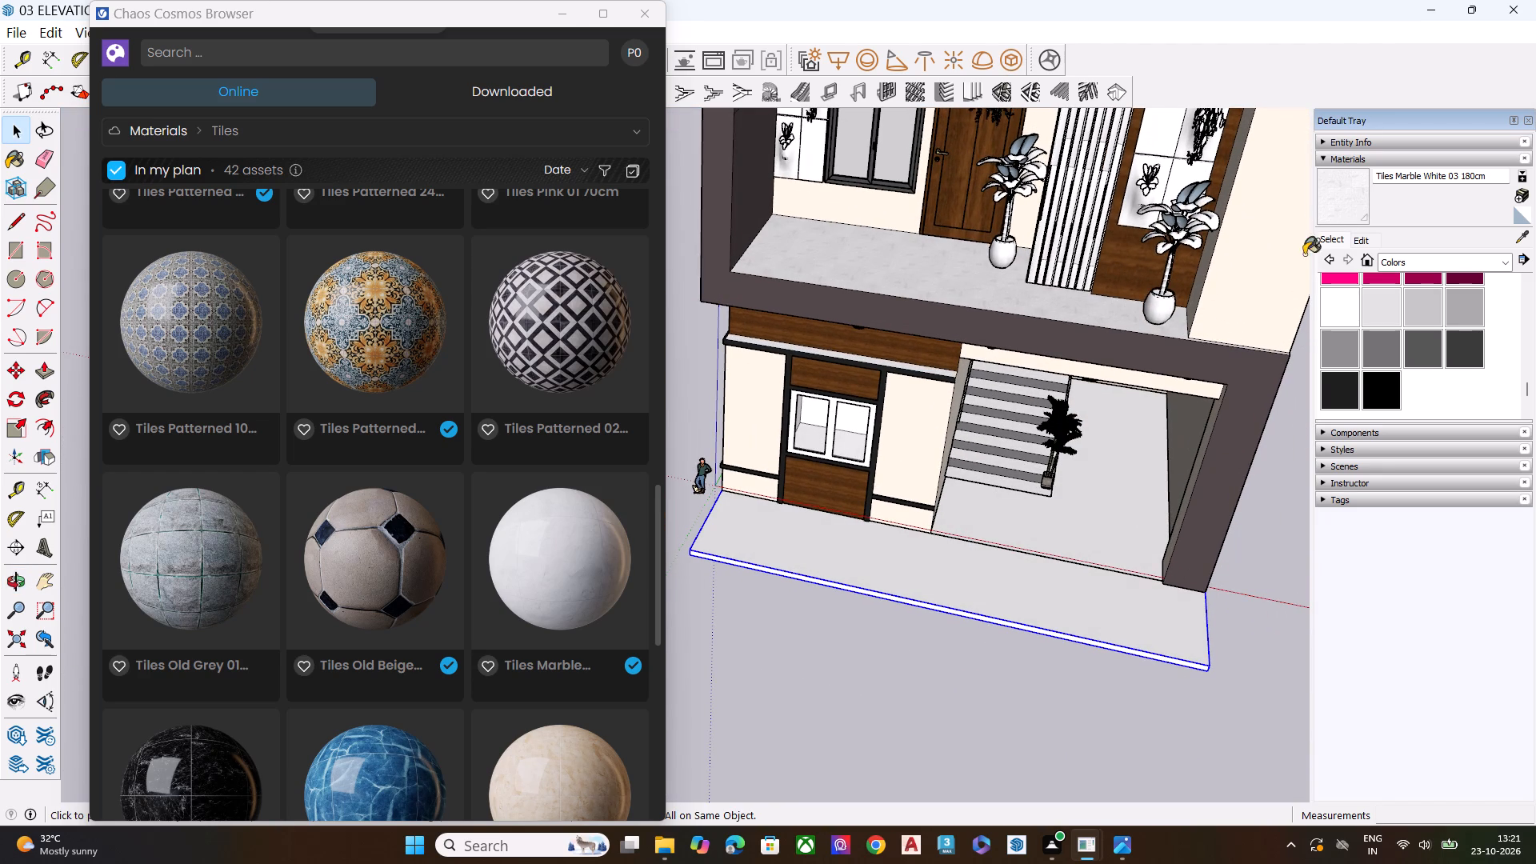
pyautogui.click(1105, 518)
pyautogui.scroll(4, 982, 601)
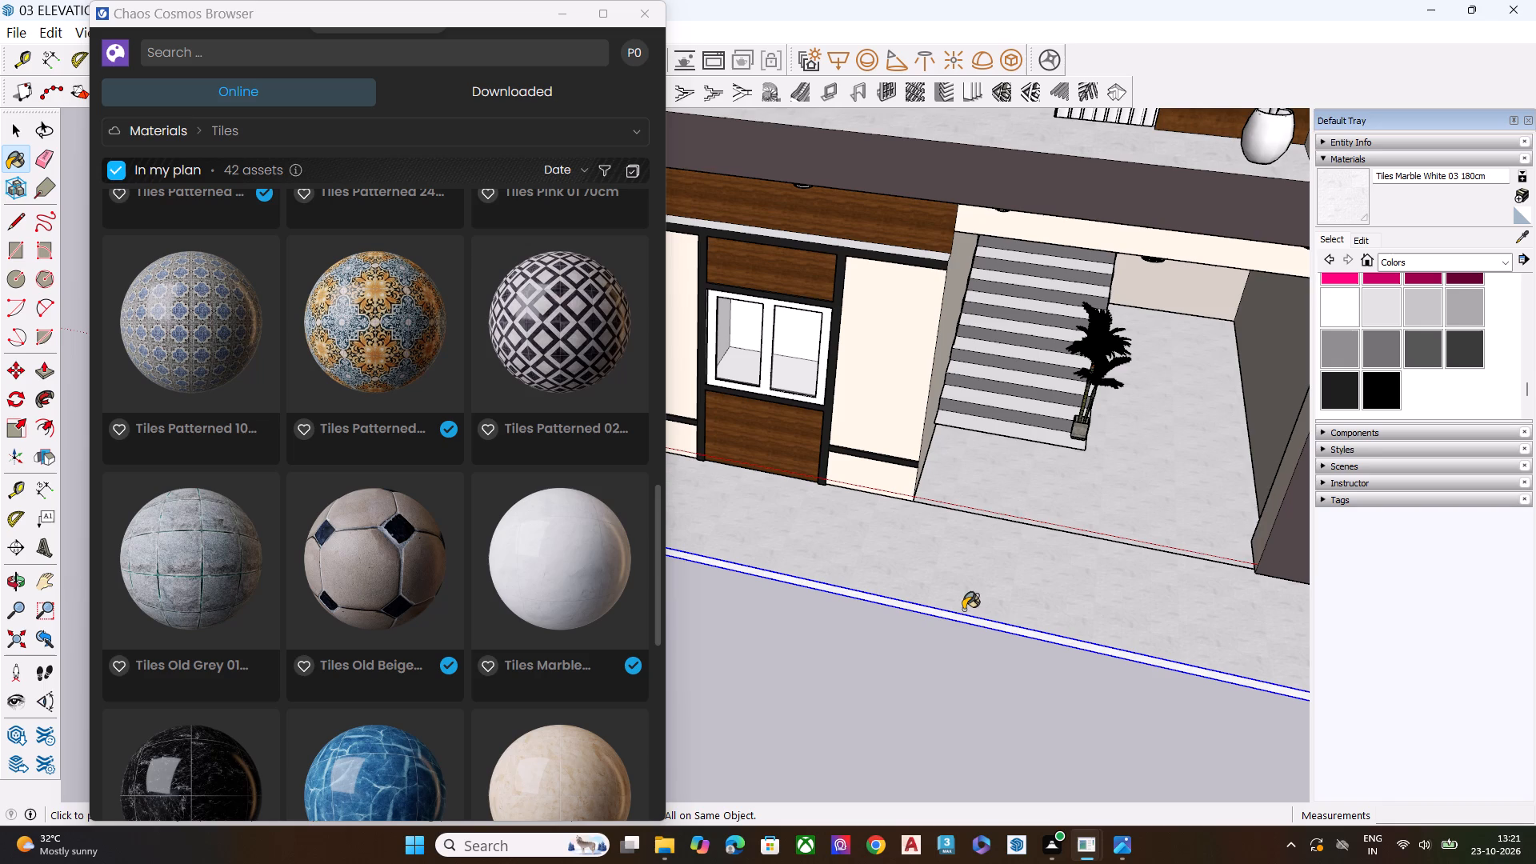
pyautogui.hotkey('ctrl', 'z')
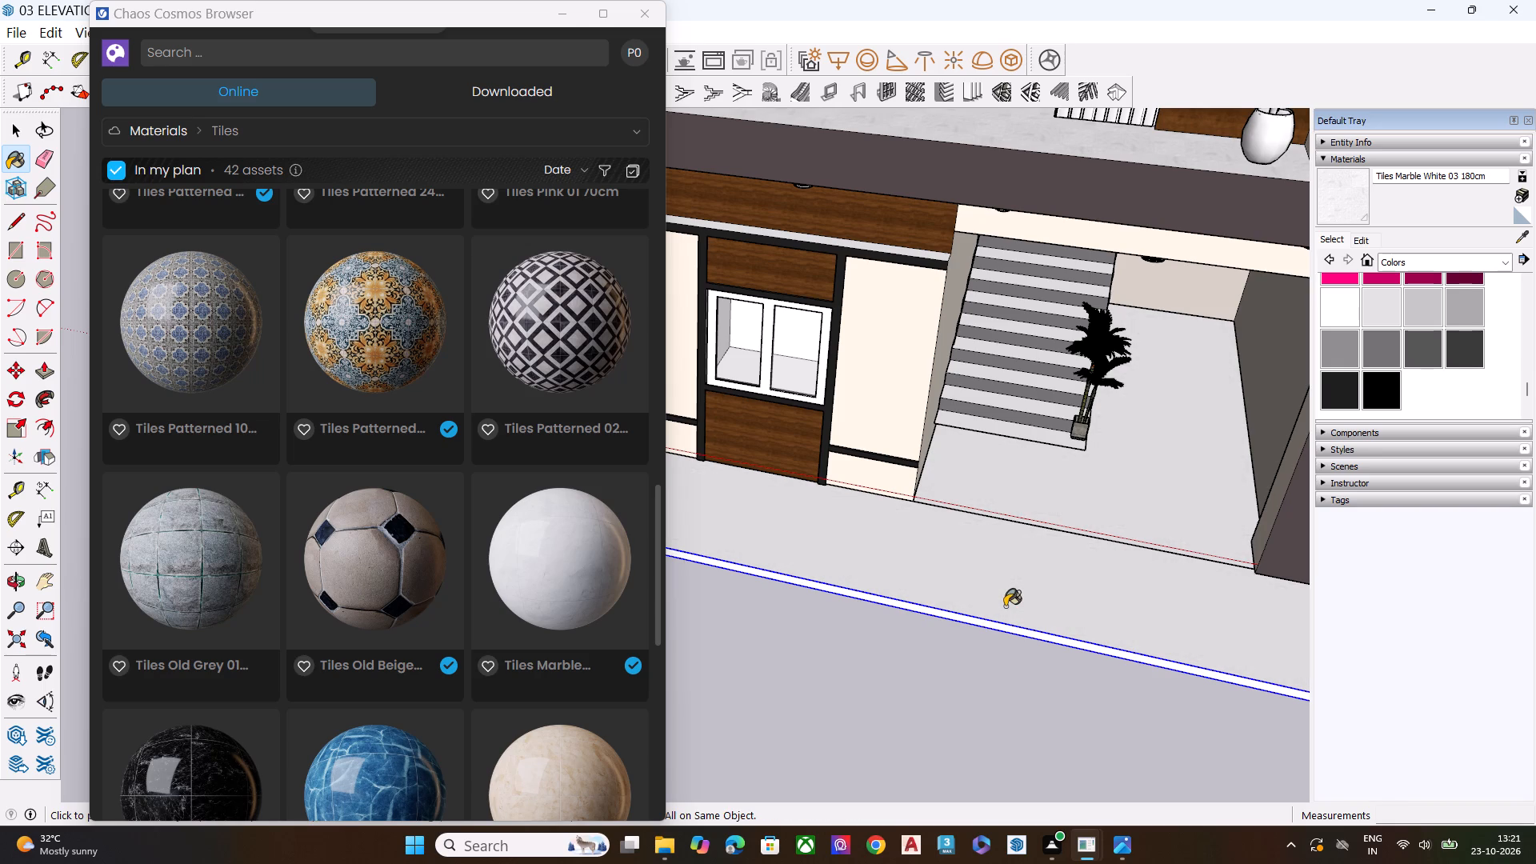
# Clear the slab selection and look through the Cosmos tile materials for one suited to the parking floor and front apron.
pyautogui.press('space')
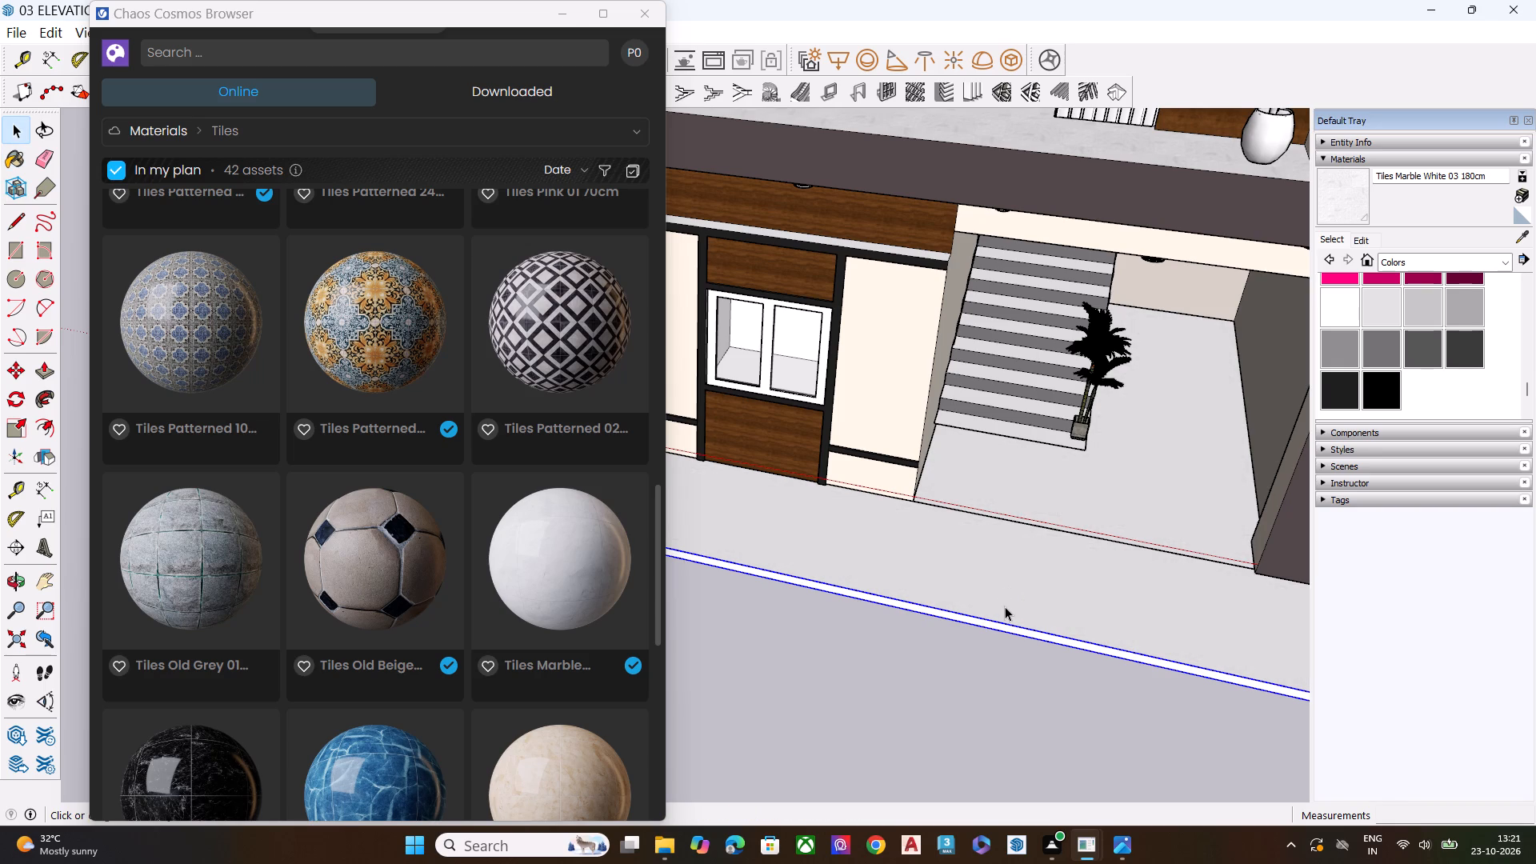
pyautogui.click(914, 682)
pyautogui.moveTo(1019, 604); pyautogui.dragTo(1313, 499, button='middle')
pyautogui.moveTo(1091, 524); pyautogui.dragTo(1118, 660, button='middle')
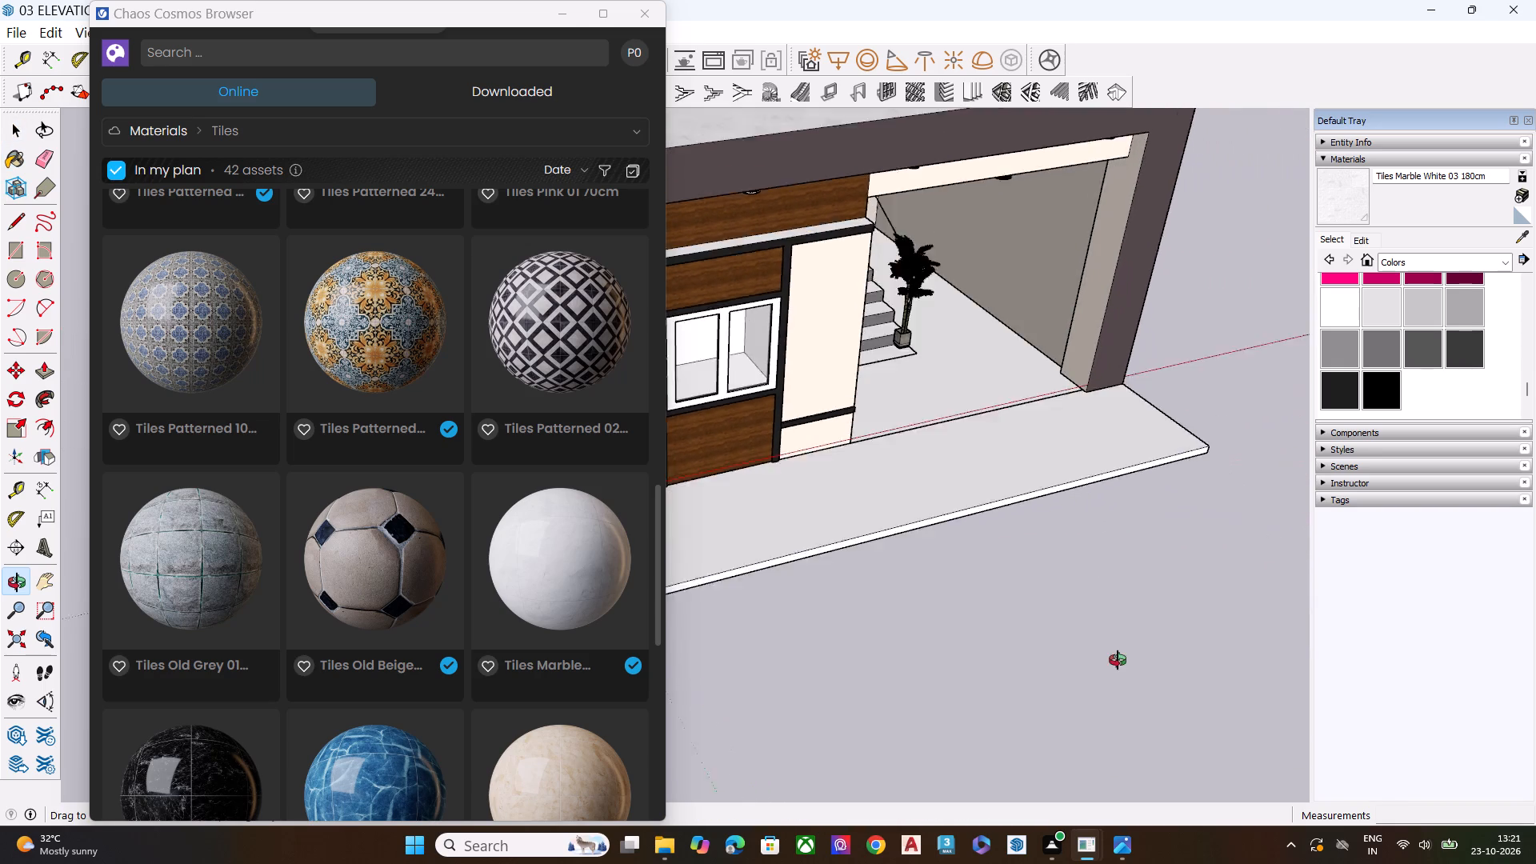
pyautogui.moveTo(1118, 660); pyautogui.dragTo(1214, 663, button='middle')
pyautogui.scroll(1, 1214, 663)
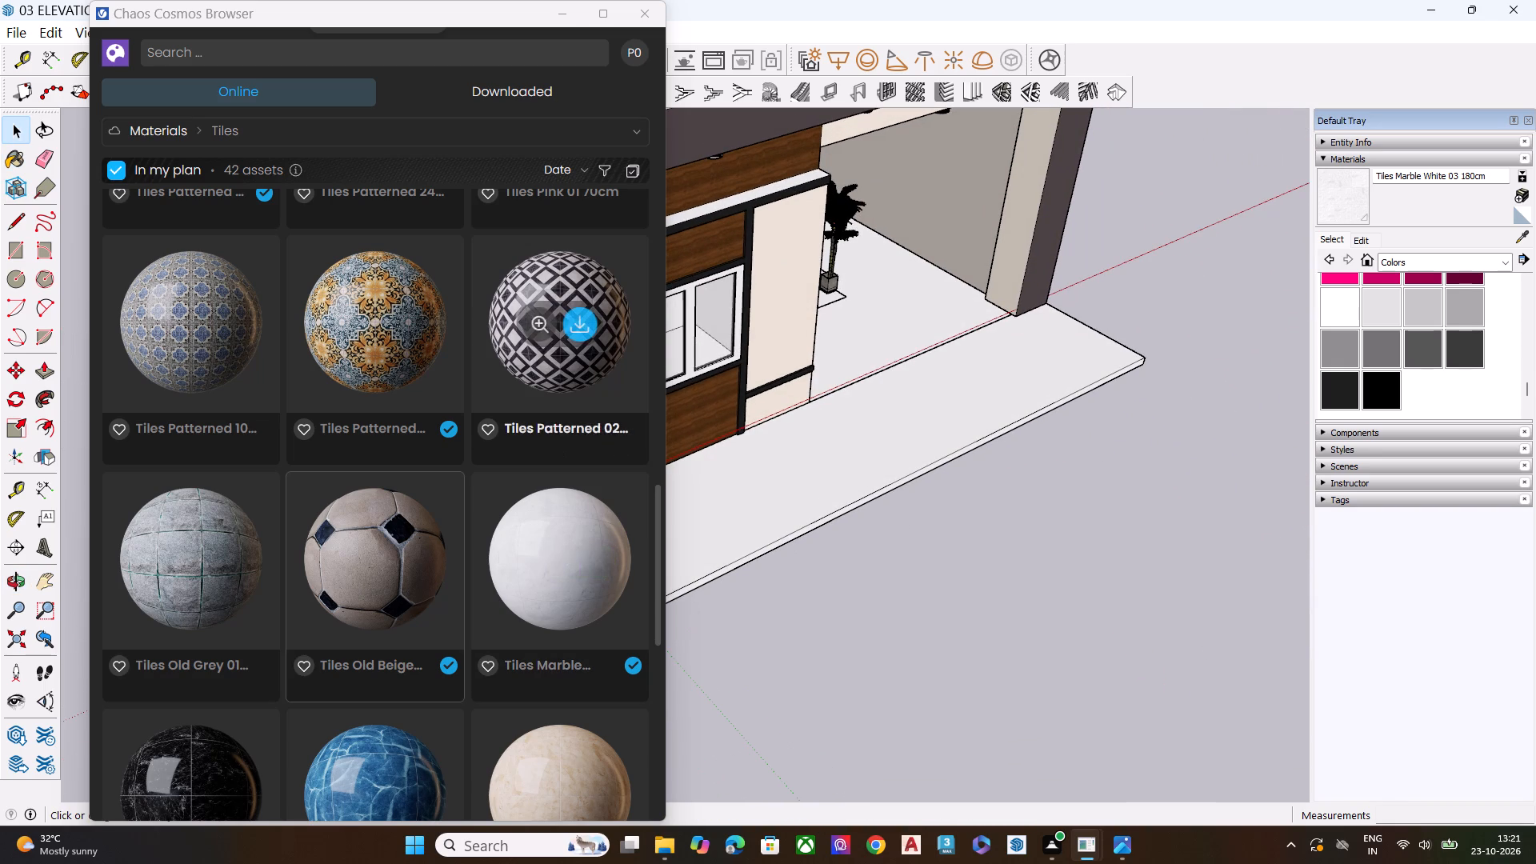
pyautogui.scroll(-6, 450, 535)
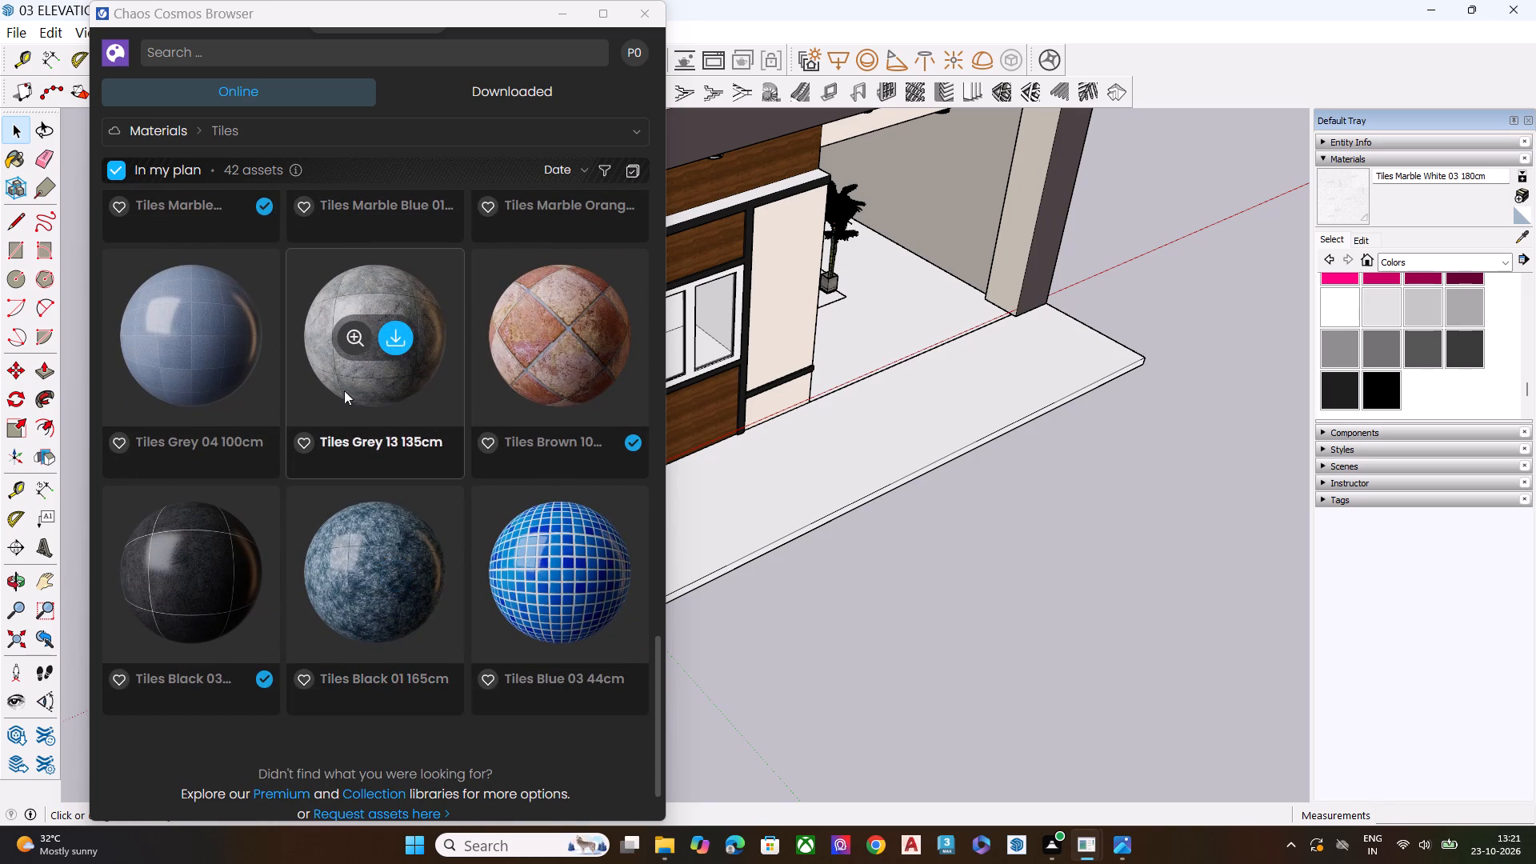
pyautogui.scroll(4, 325, 442)
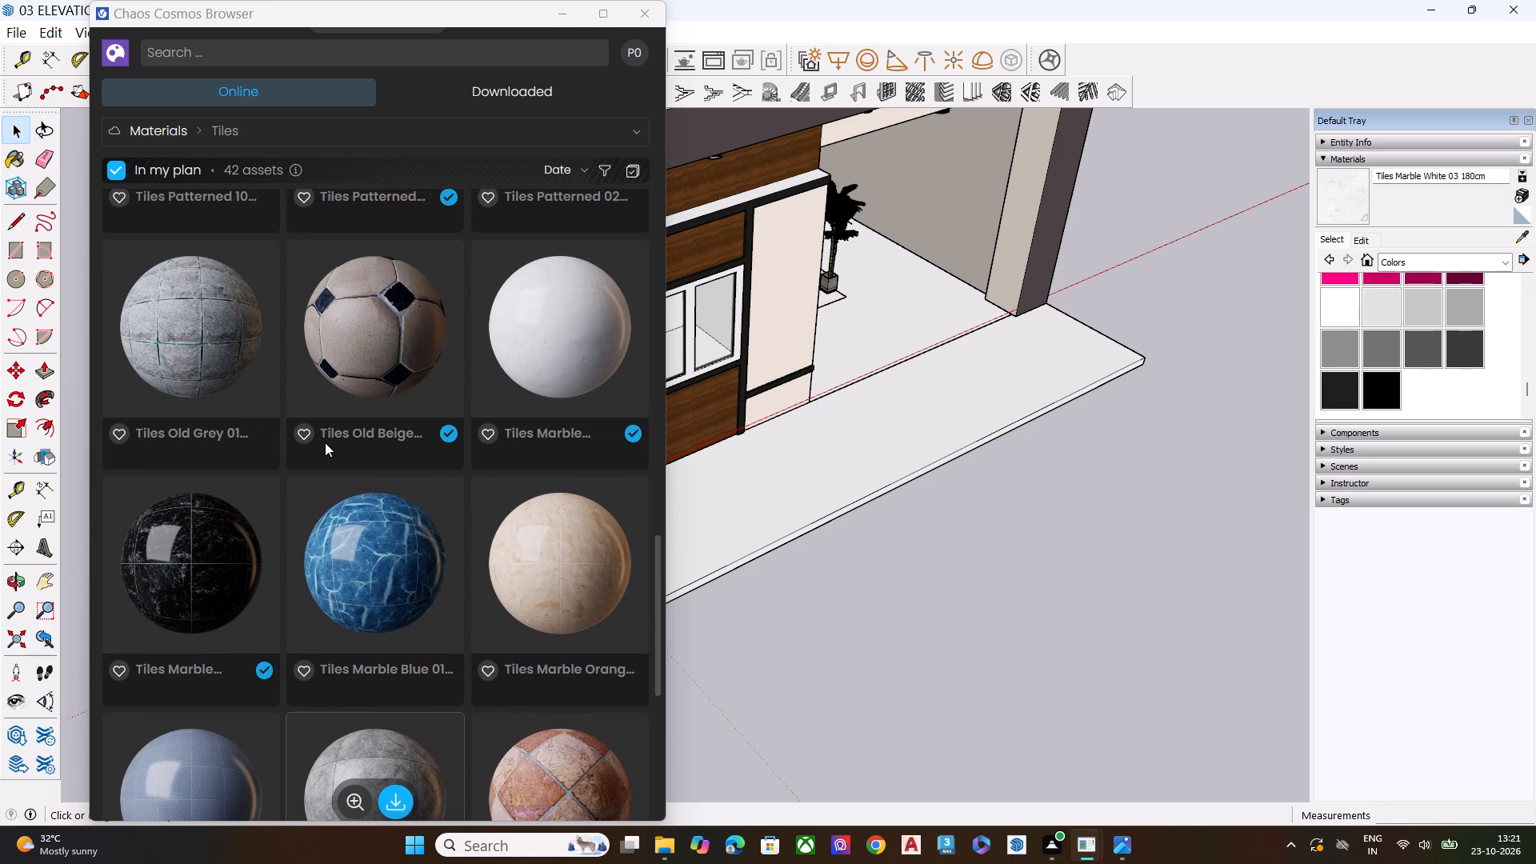
pyautogui.scroll(4, 325, 442)
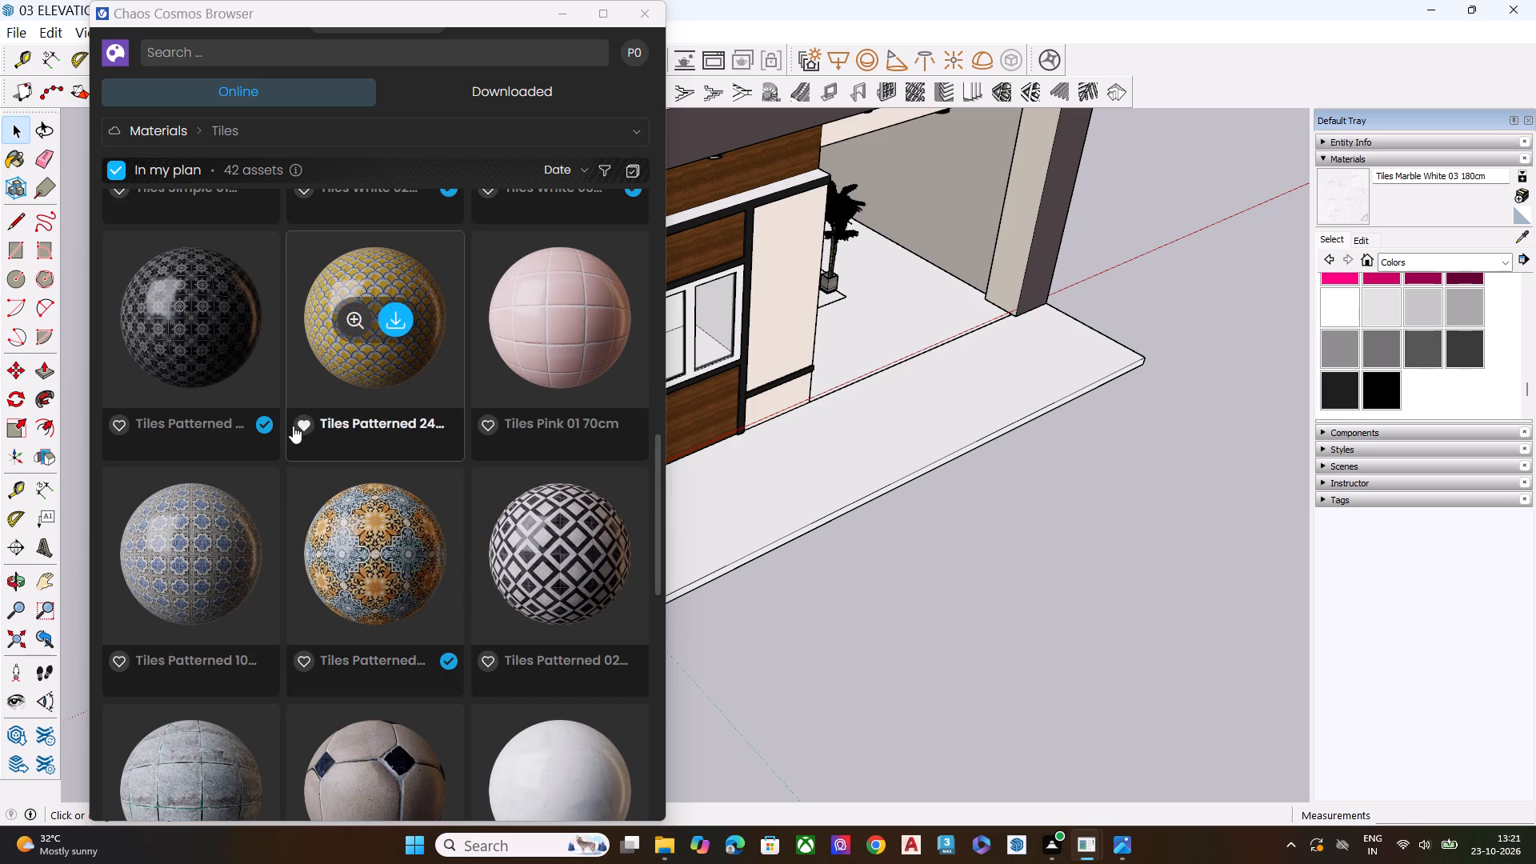
pyautogui.scroll(3, 515, 399)
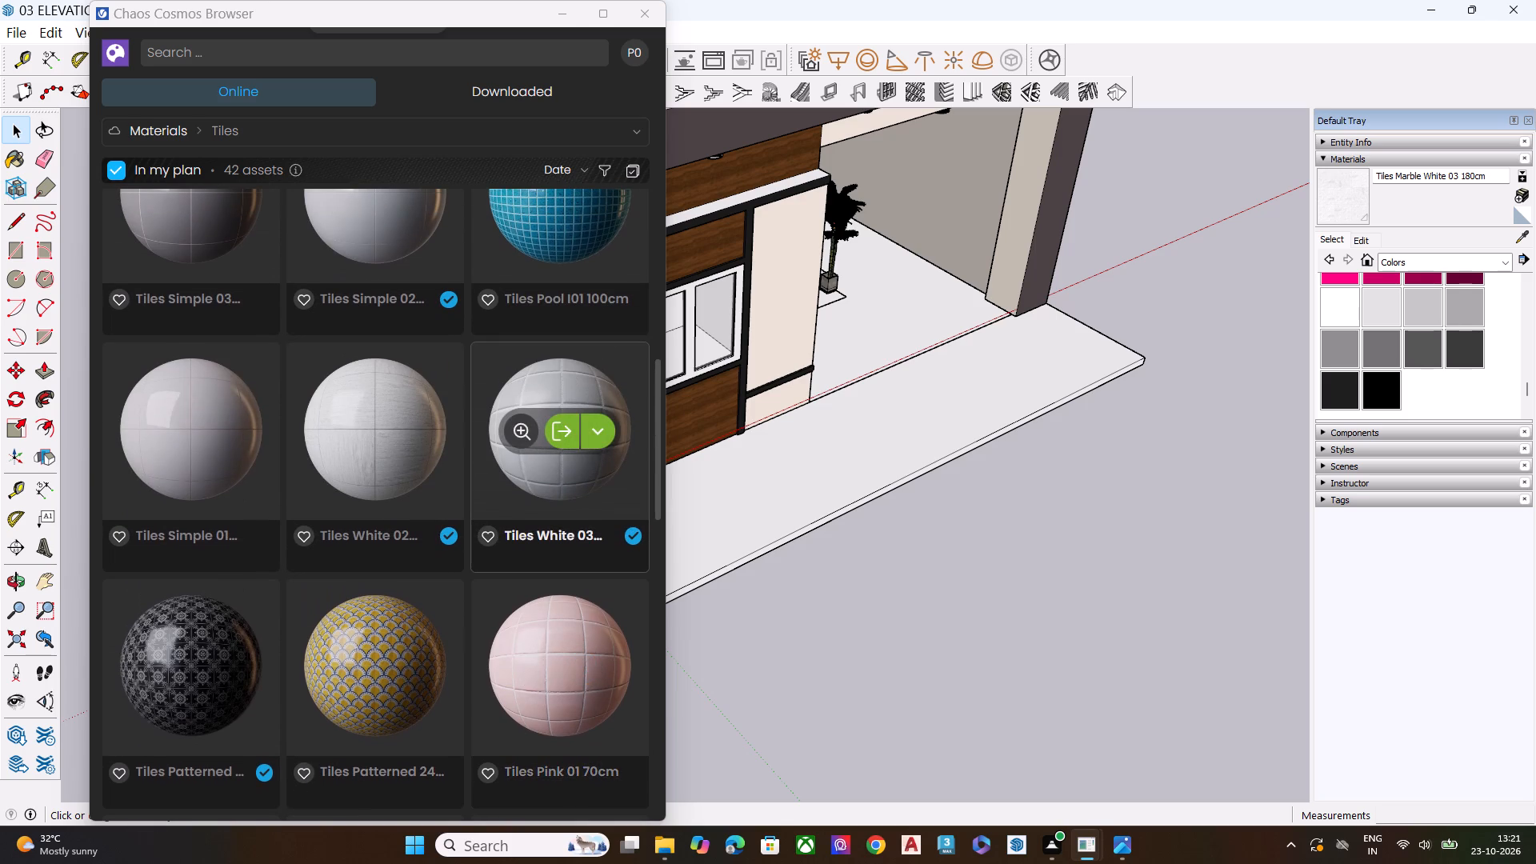
pyautogui.scroll(4, 478, 409)
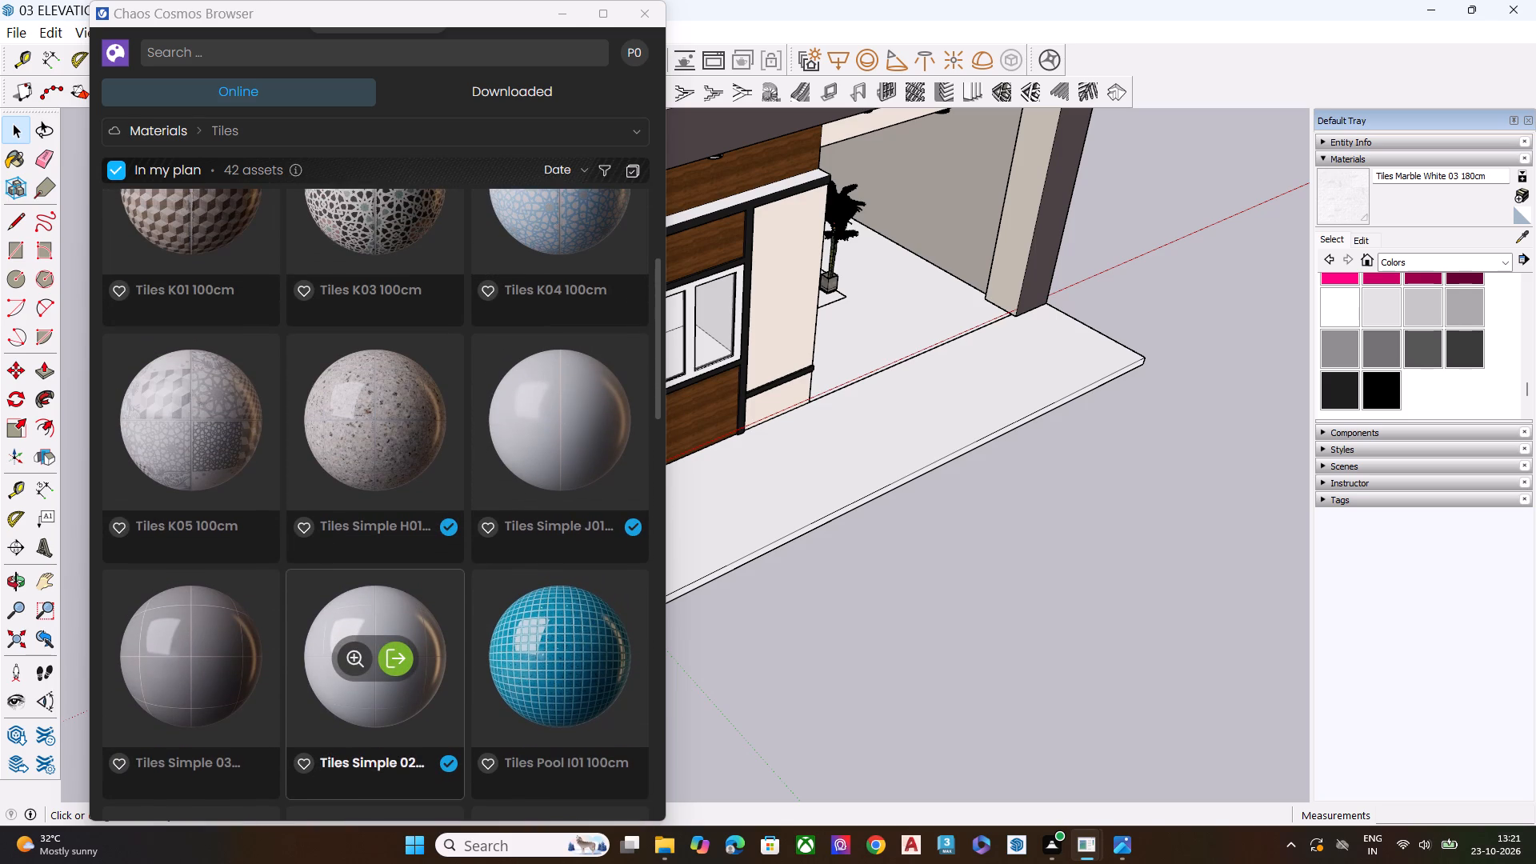
pyautogui.scroll(2, 426, 438)
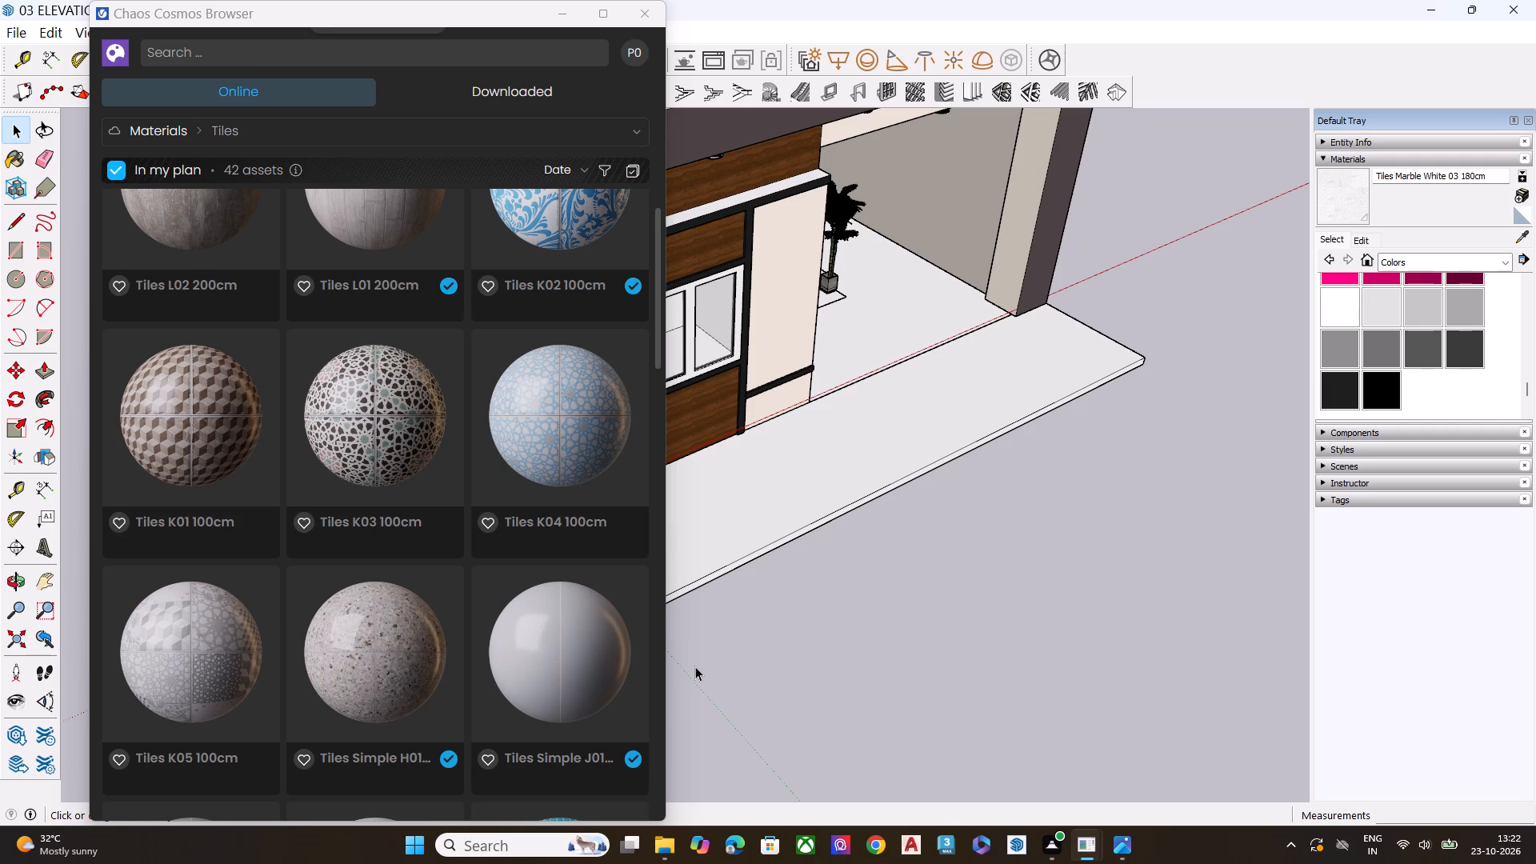
# Examine the marble tile texture on the balcony floor up close.
pyautogui.scroll(-2, 883, 492)
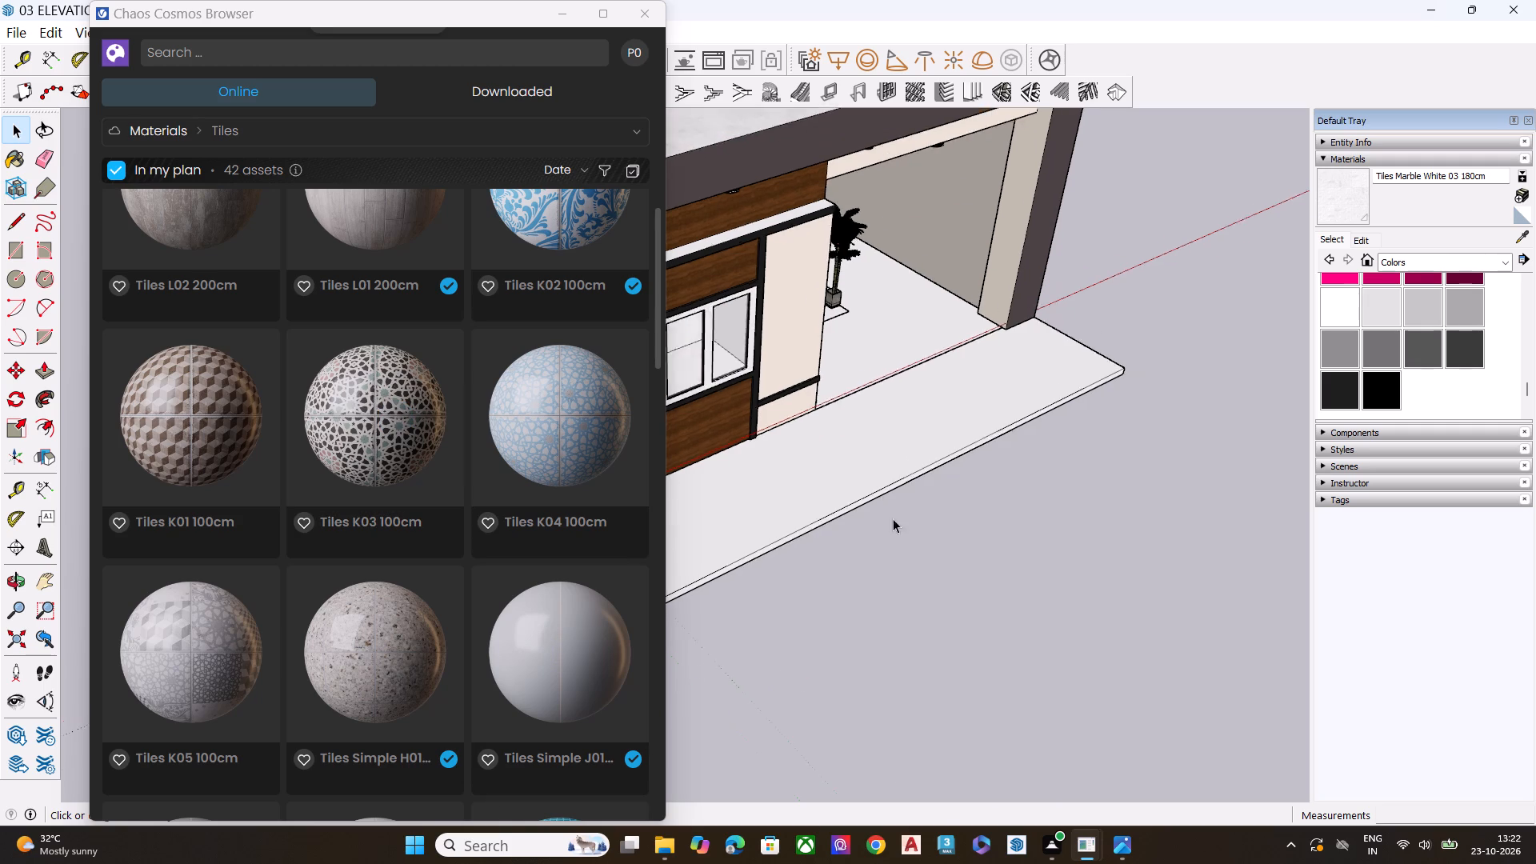
pyautogui.scroll(-7, 893, 518)
pyautogui.moveTo(854, 315); pyautogui.dragTo(871, 433, button='middle')
pyautogui.scroll(10, 835, 293)
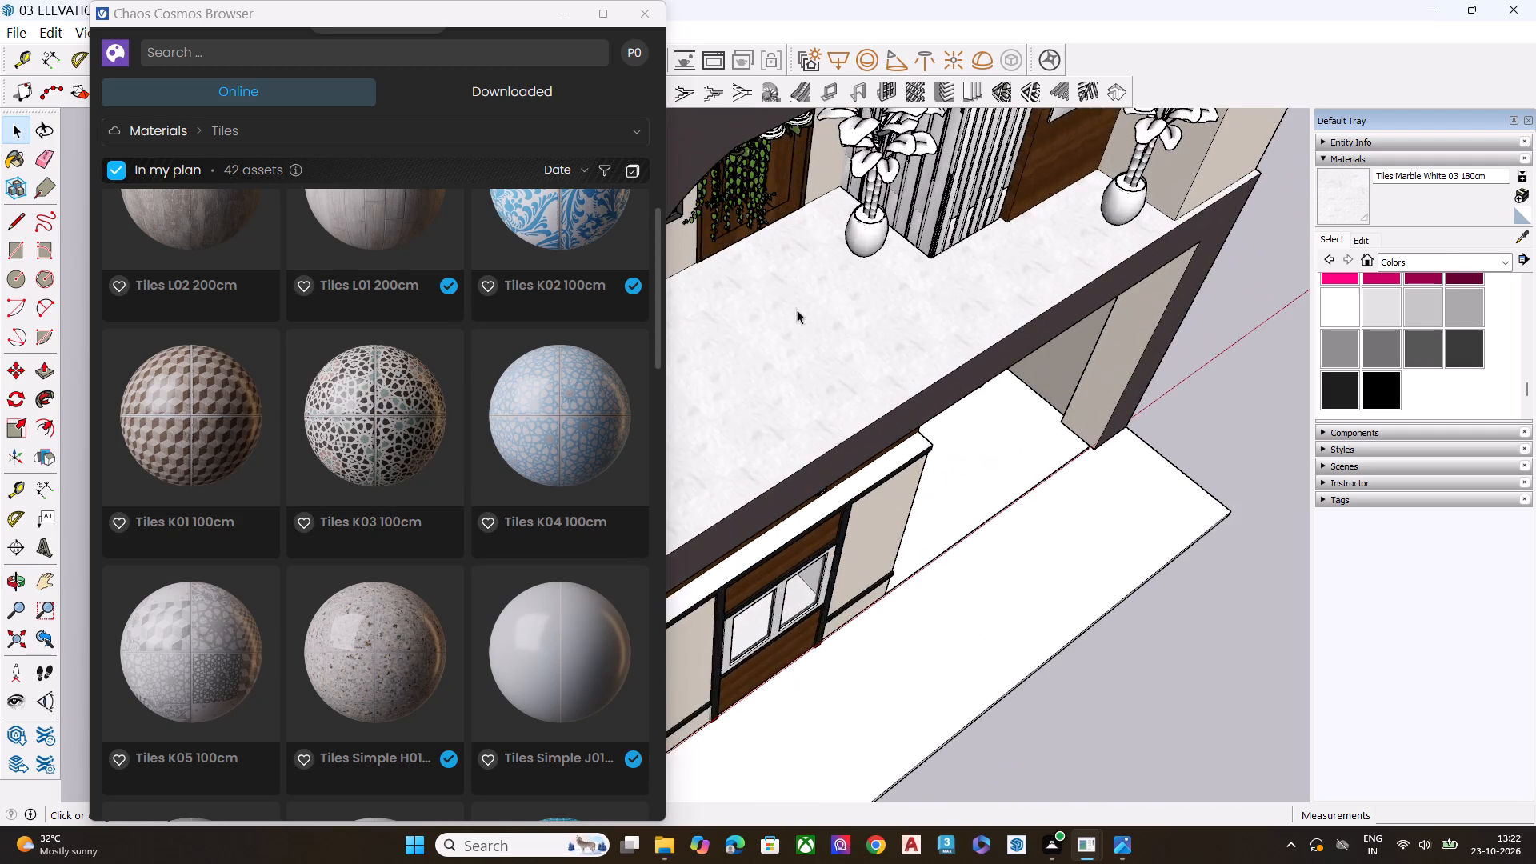
pyautogui.scroll(3, 750, 331)
pyautogui.scroll(-1, 750, 331)
pyautogui.scroll(6, 750, 331)
pyautogui.moveTo(840, 380); pyautogui.dragTo(577, 378, button='middle')
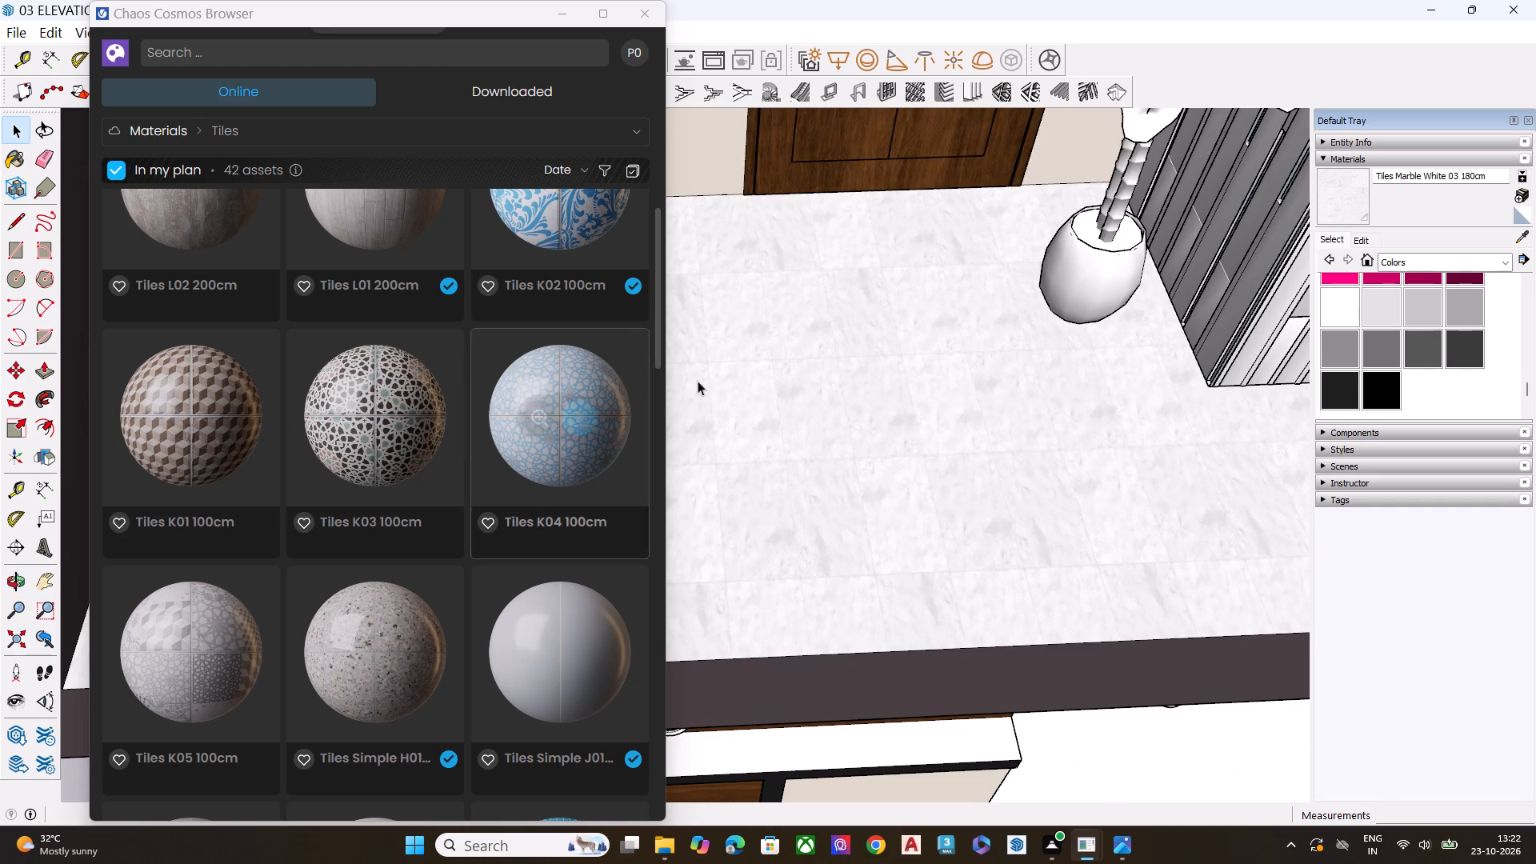
# Reposition the marble texture on the balcony floor face, rotating it about a quarter turn around its origin pin.
pyautogui.doubleClick(902, 410)
pyautogui.scroll(-7, 972, 401)
pyautogui.rightClick(764, 366)
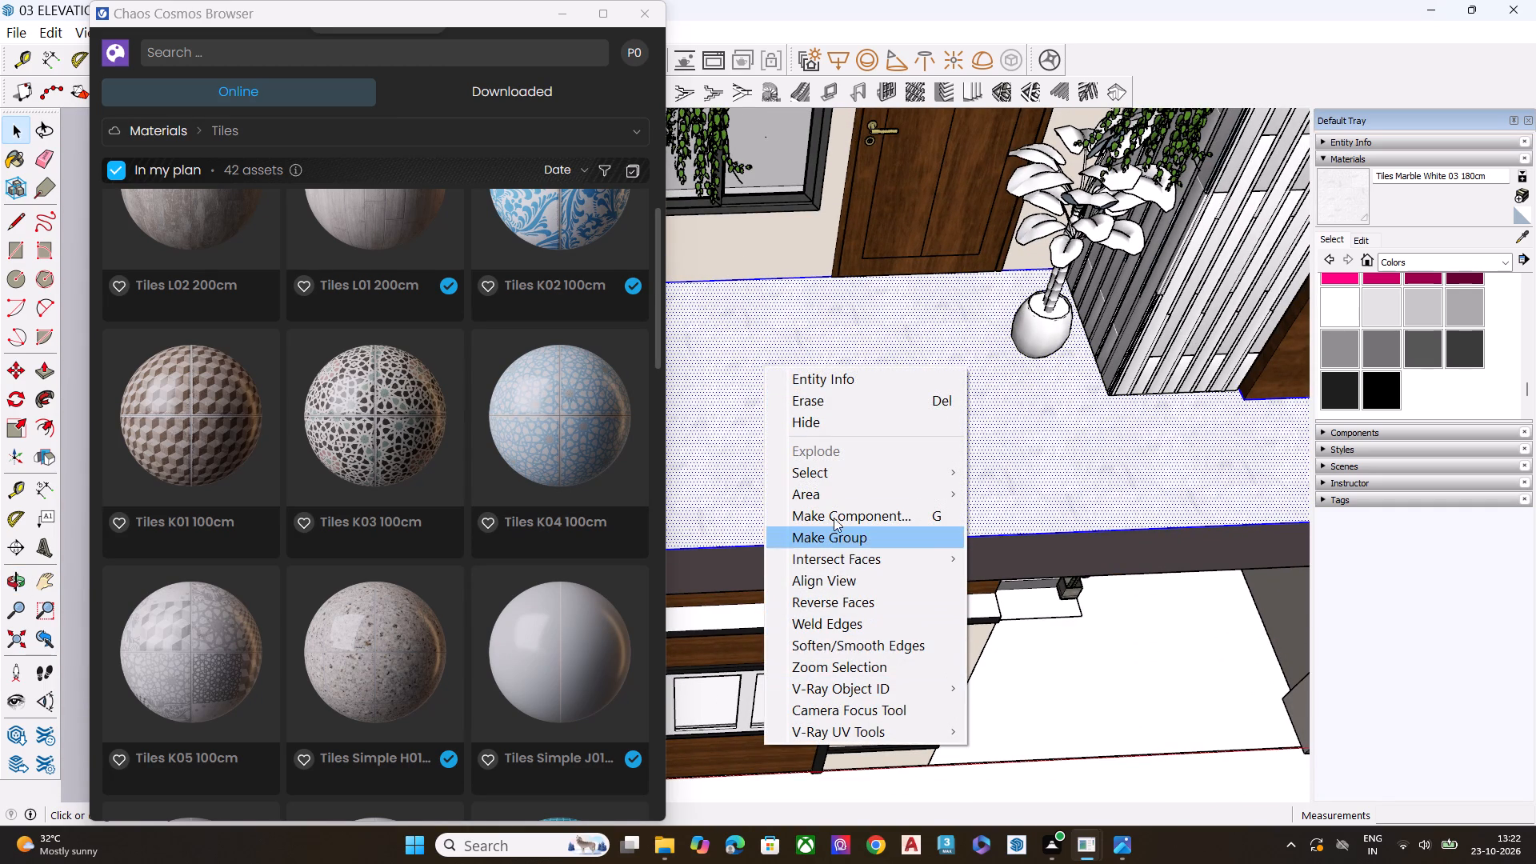
pyautogui.click(789, 339)
pyautogui.rightClick(789, 339)
pyautogui.click(880, 597)
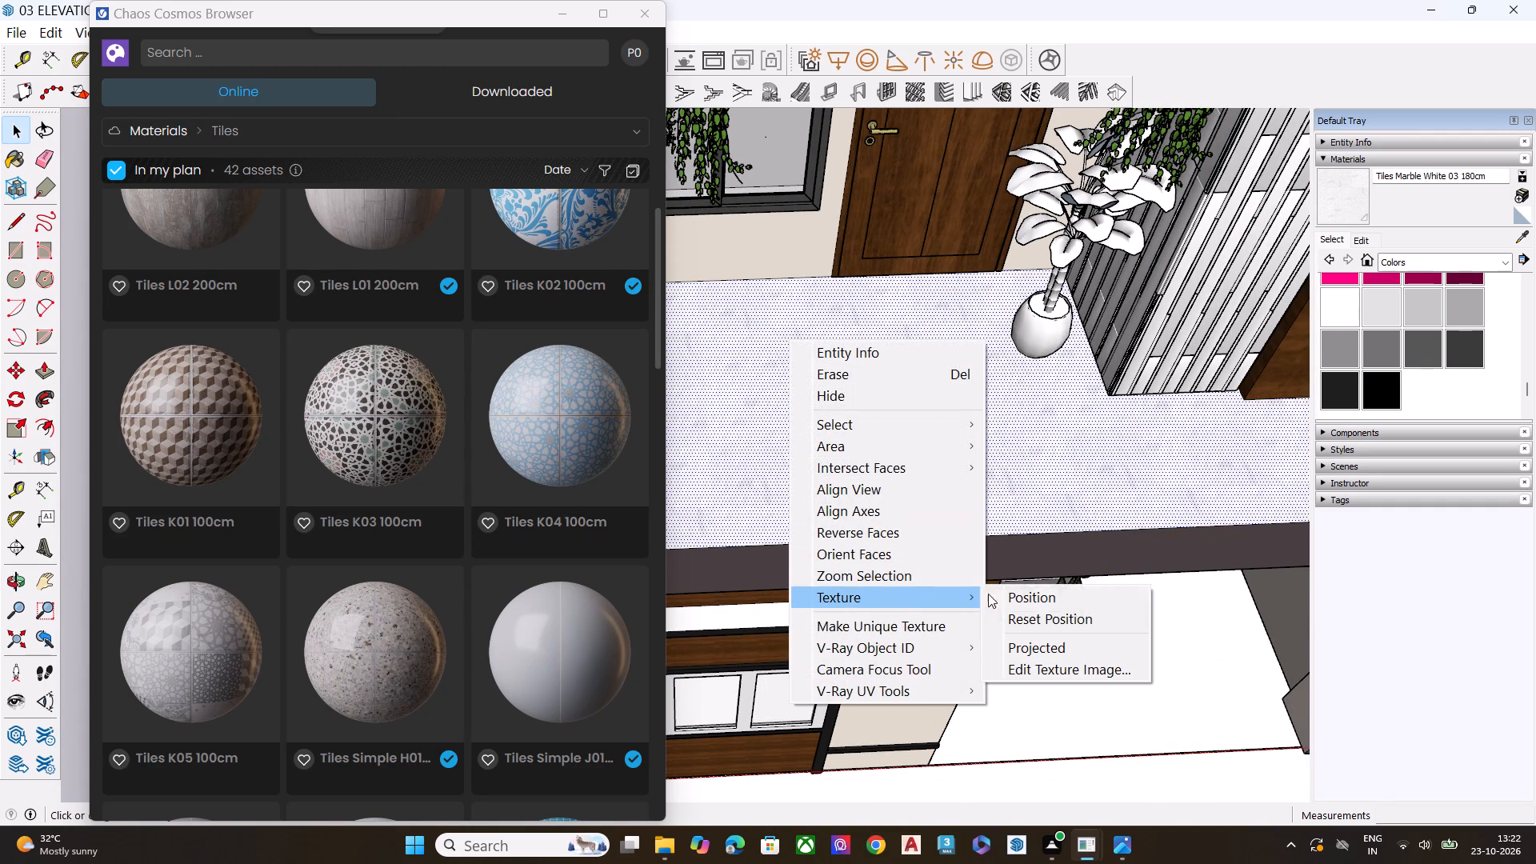
pyautogui.click(1024, 600)
pyautogui.scroll(6, 834, 438)
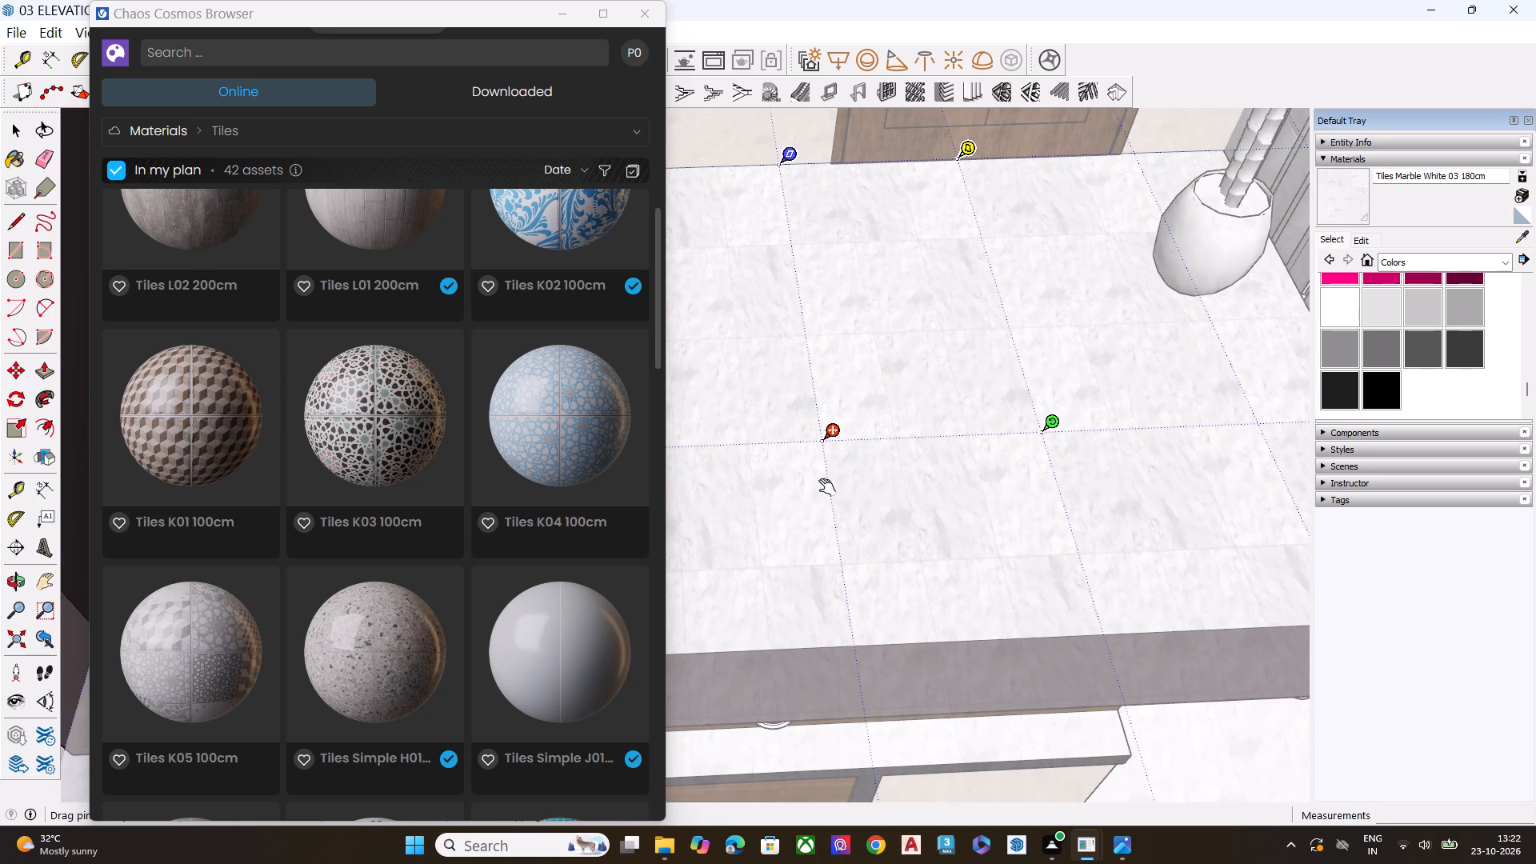
pyautogui.scroll(-1, 817, 490)
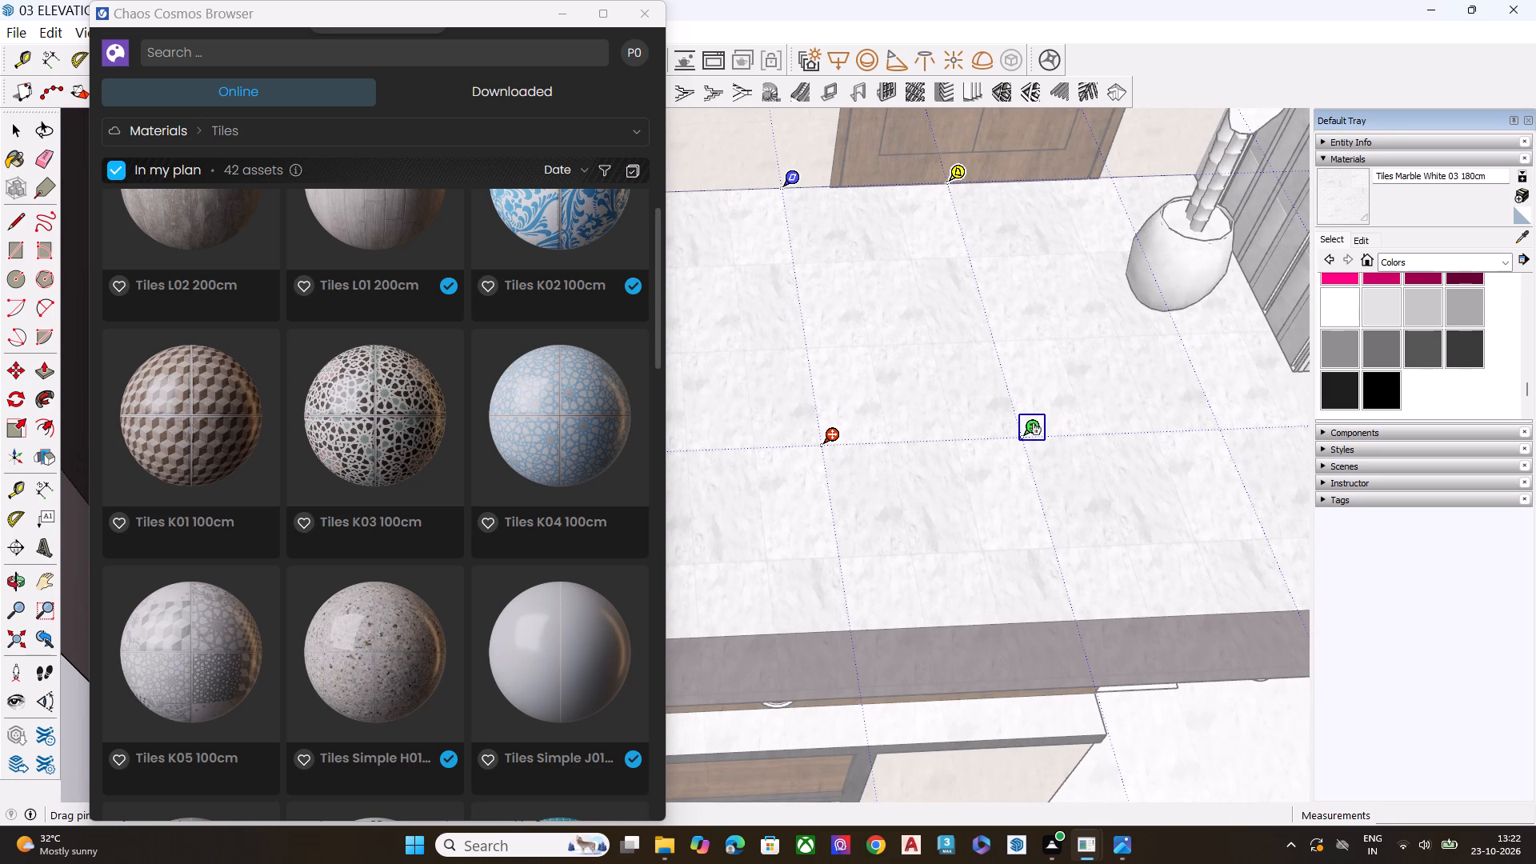
pyautogui.moveTo(1026, 434); pyautogui.dragTo(1062, 409)
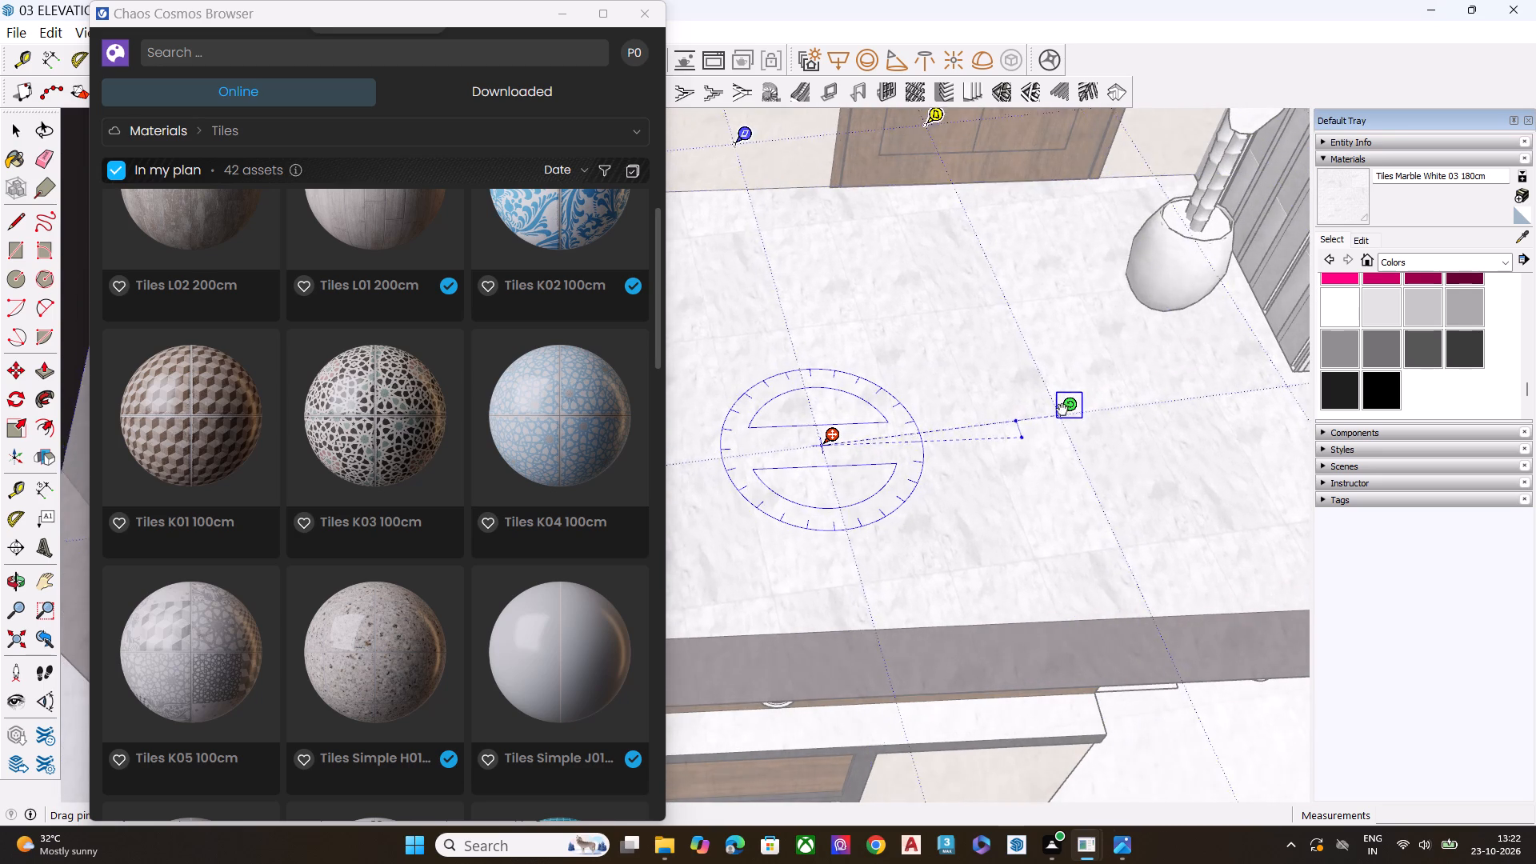
pyautogui.moveTo(1062, 409); pyautogui.dragTo(806, 284)
# Stretch the marble texture along the balcony's length with the Scale/Shear pin, finish the texture edit and clear the selection.
pyautogui.scroll(-9, 953, 422)
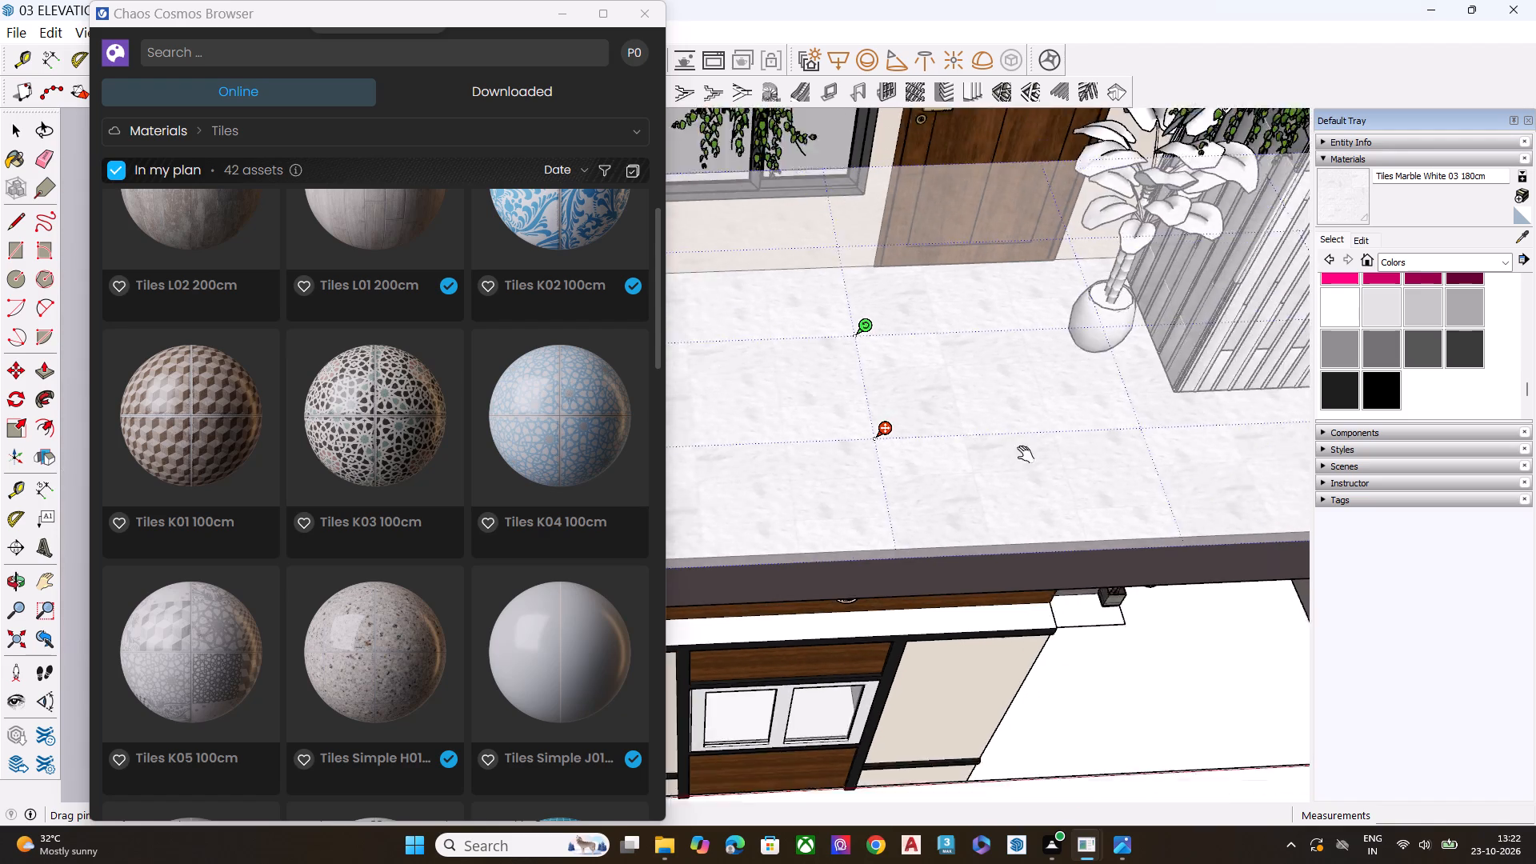
pyautogui.scroll(-7, 1080, 446)
pyautogui.scroll(10, 841, 454)
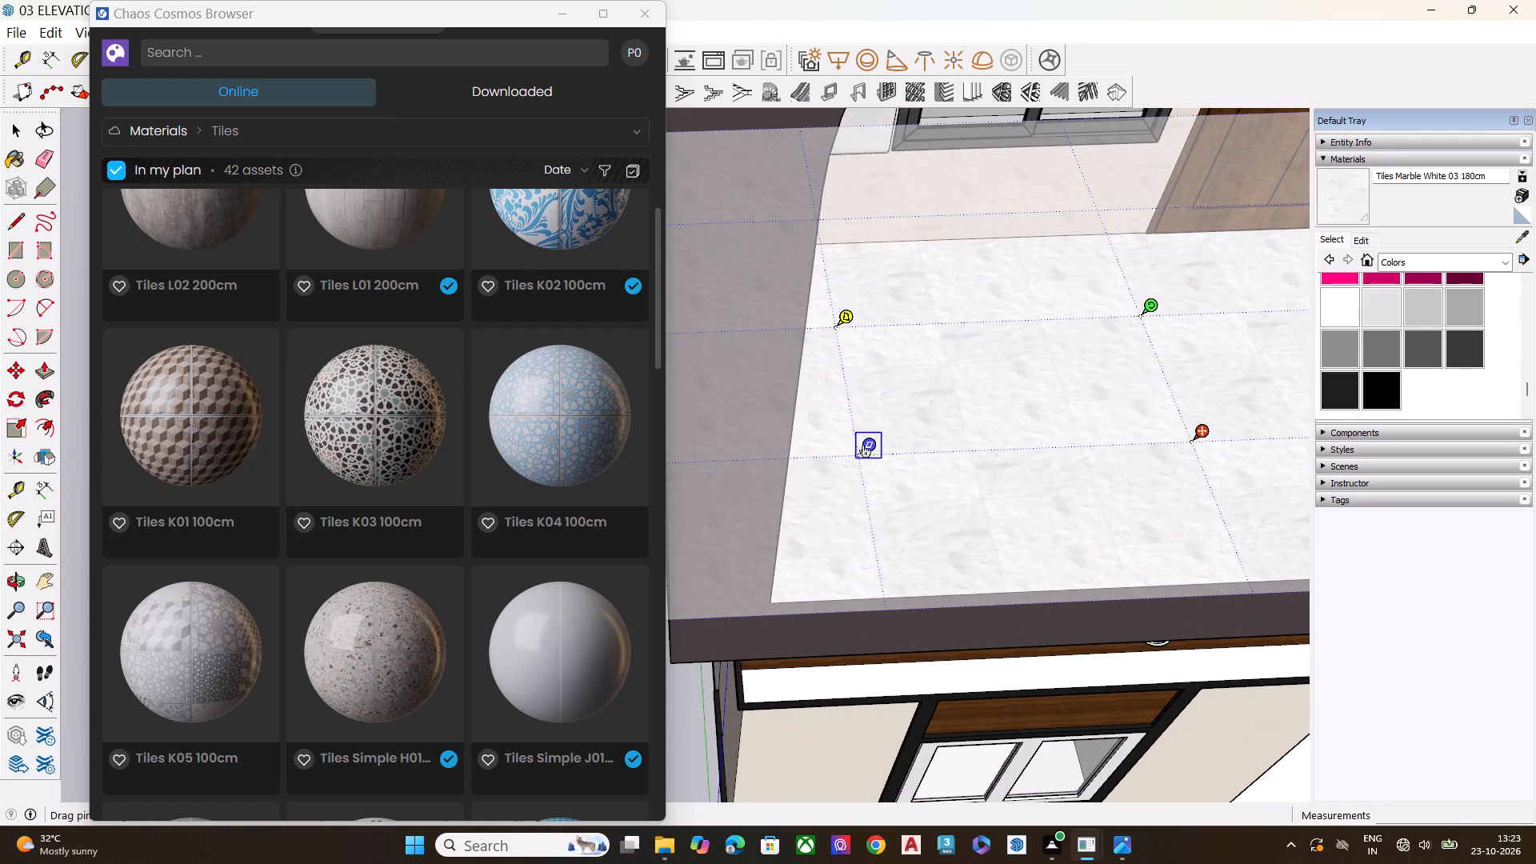
pyautogui.moveTo(862, 450); pyautogui.dragTo(774, 462)
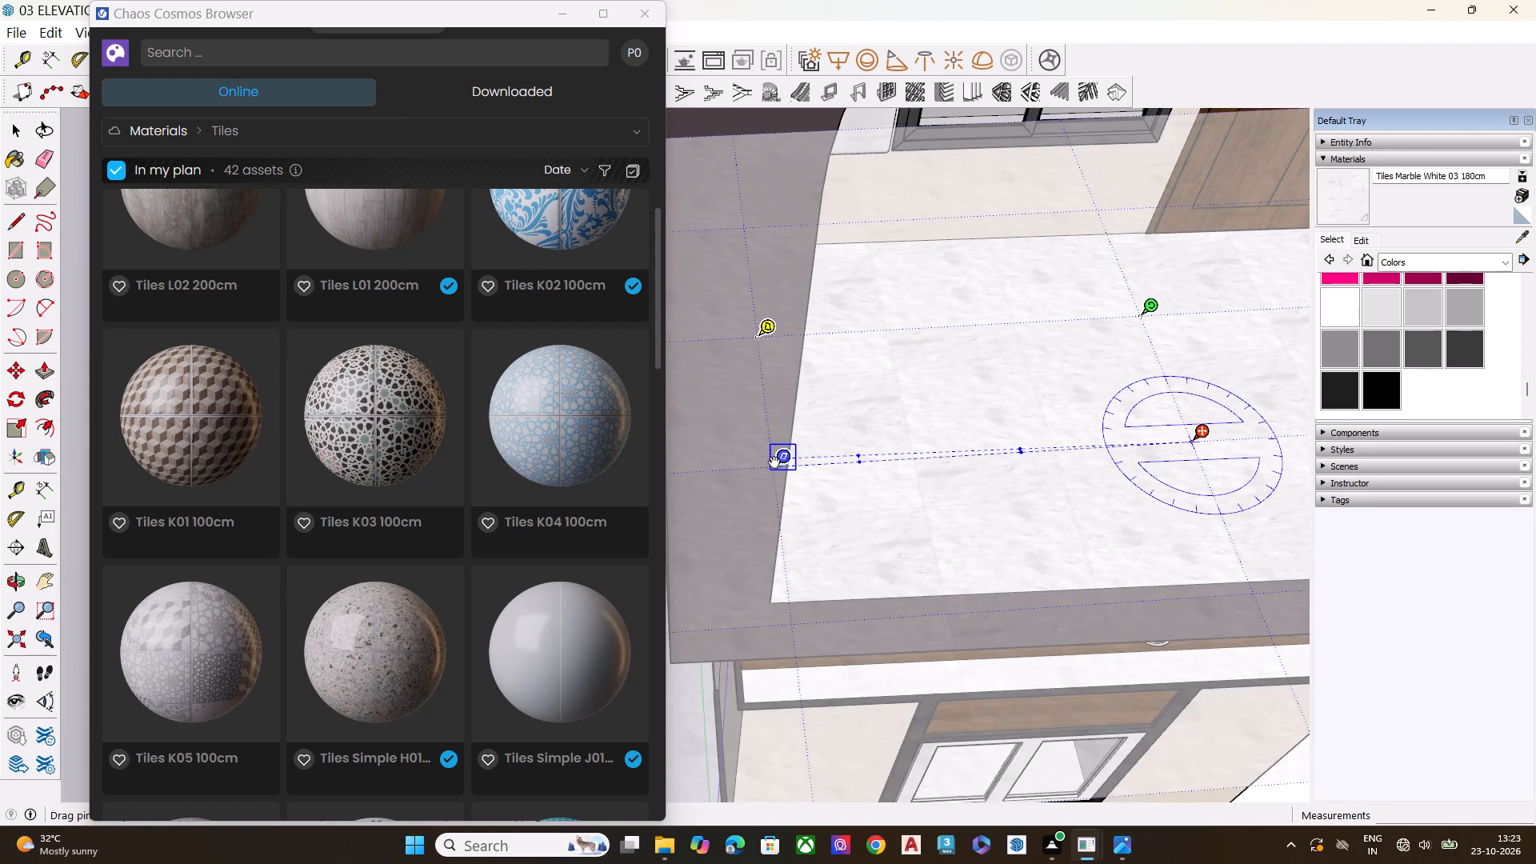
pyautogui.moveTo(774, 462); pyautogui.dragTo(760, 460)
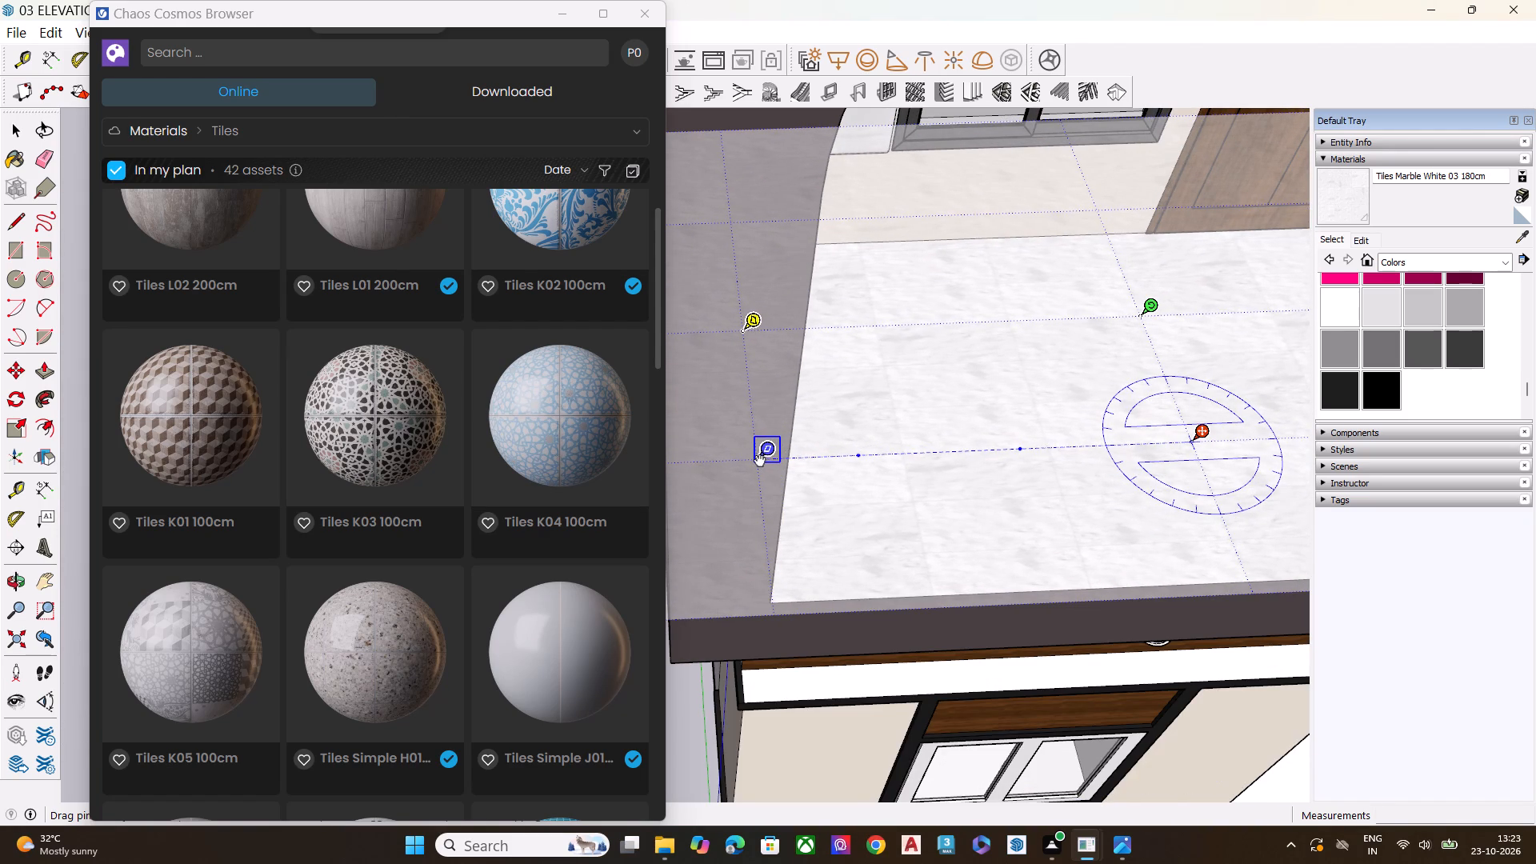
pyautogui.moveTo(760, 460); pyautogui.dragTo(758, 459)
pyautogui.scroll(-8, 931, 474)
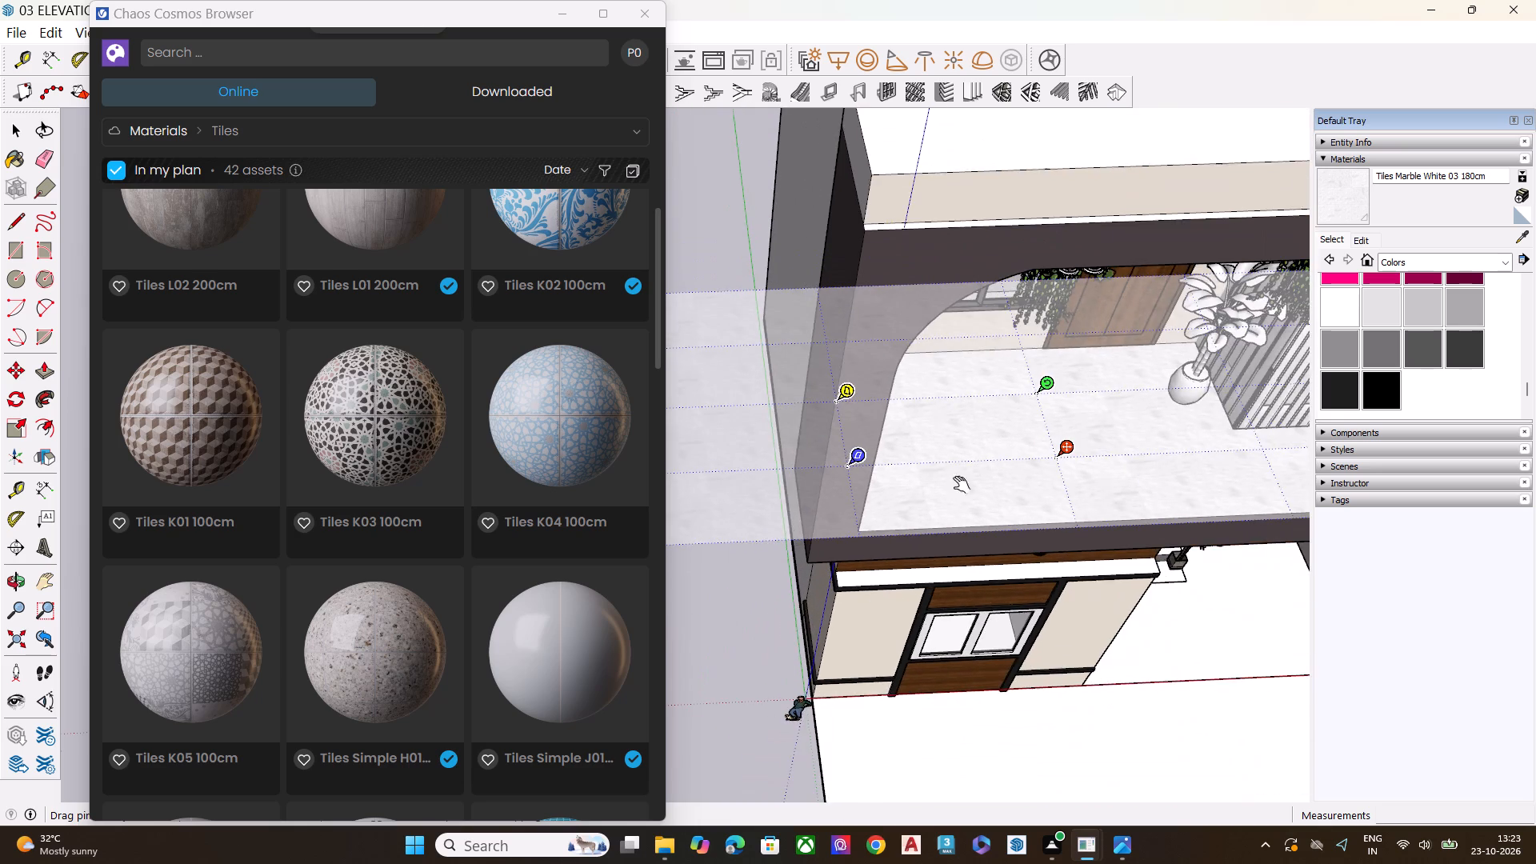
pyautogui.moveTo(1192, 497); pyautogui.dragTo(1058, 514, button='middle')
pyautogui.click(773, 223)
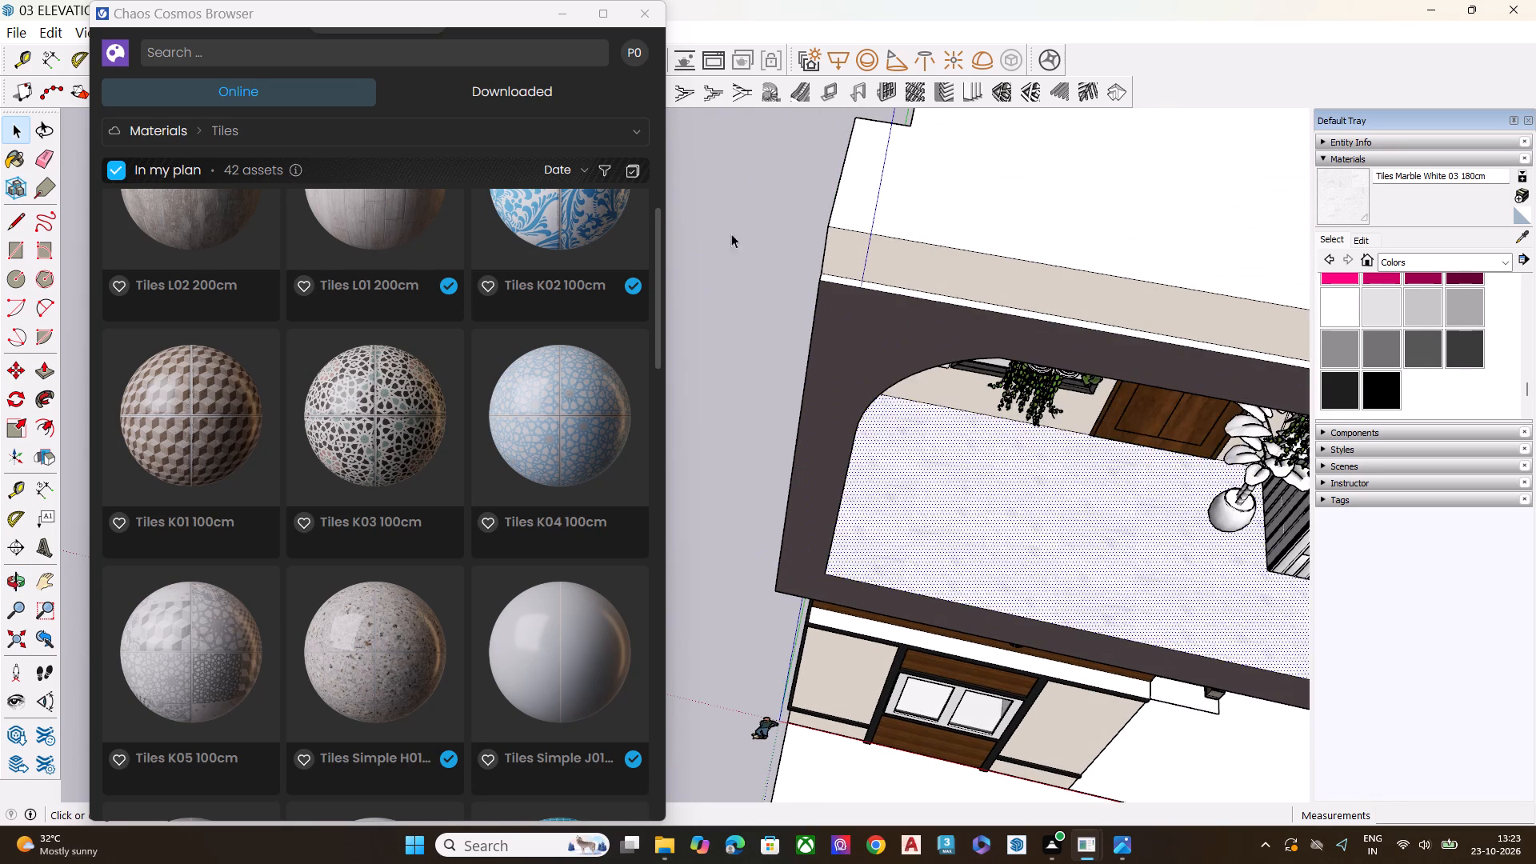
pyautogui.scroll(-6, 692, 264)
pyautogui.scroll(5, 1077, 512)
pyautogui.scroll(-1, 1076, 510)
pyautogui.scroll(6, 1076, 510)
pyautogui.scroll(-15, 1034, 509)
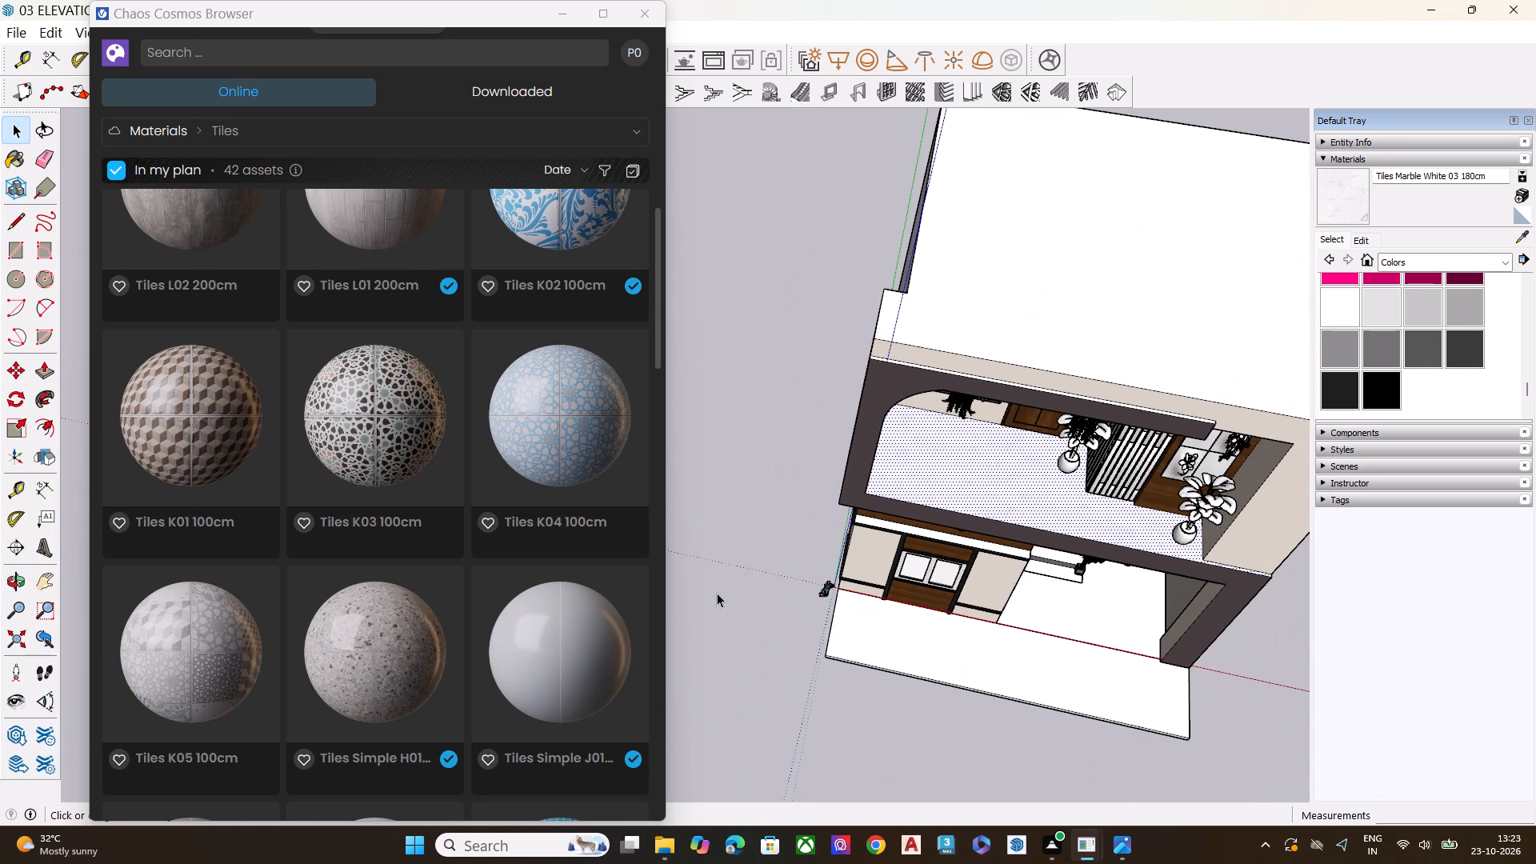
pyautogui.click(717, 593)
# Examine the adjusted balcony floor texture up close and from an overall view of the house.
pyautogui.moveTo(1004, 577); pyautogui.dragTo(996, 390, button='middle')
pyautogui.scroll(8, 1058, 494)
pyautogui.moveTo(995, 505); pyautogui.dragTo(842, 451, button='middle')
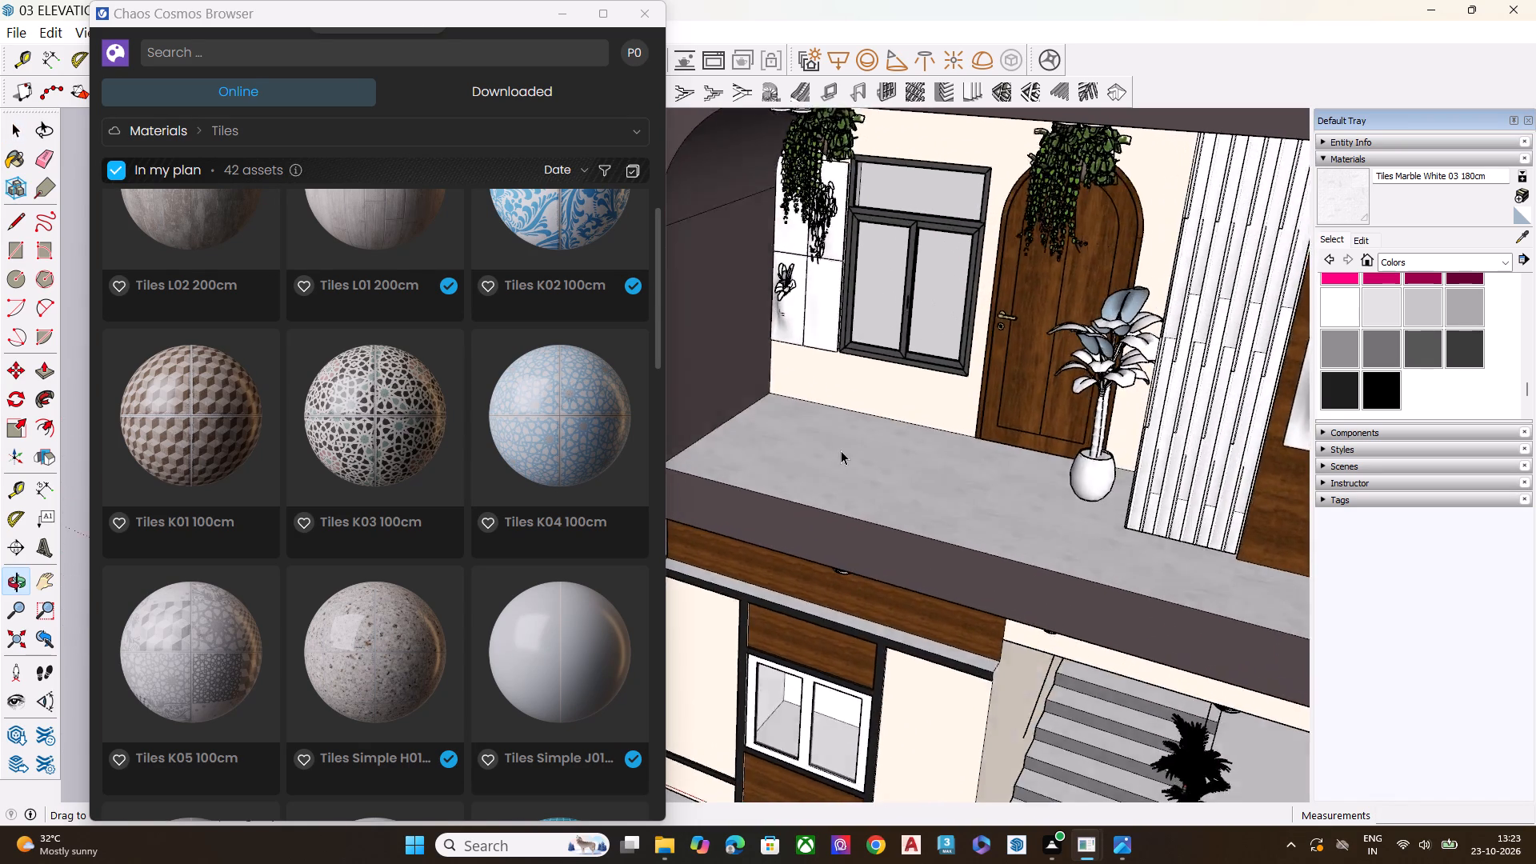
pyautogui.scroll(1, 841, 450)
pyautogui.scroll(-10, 841, 450)
pyautogui.scroll(1, 886, 502)
pyautogui.moveTo(885, 500); pyautogui.dragTo(766, 424, button='middle')
pyautogui.moveTo(755, 363); pyautogui.dragTo(752, 354, button='middle')
pyautogui.scroll(4, 752, 404)
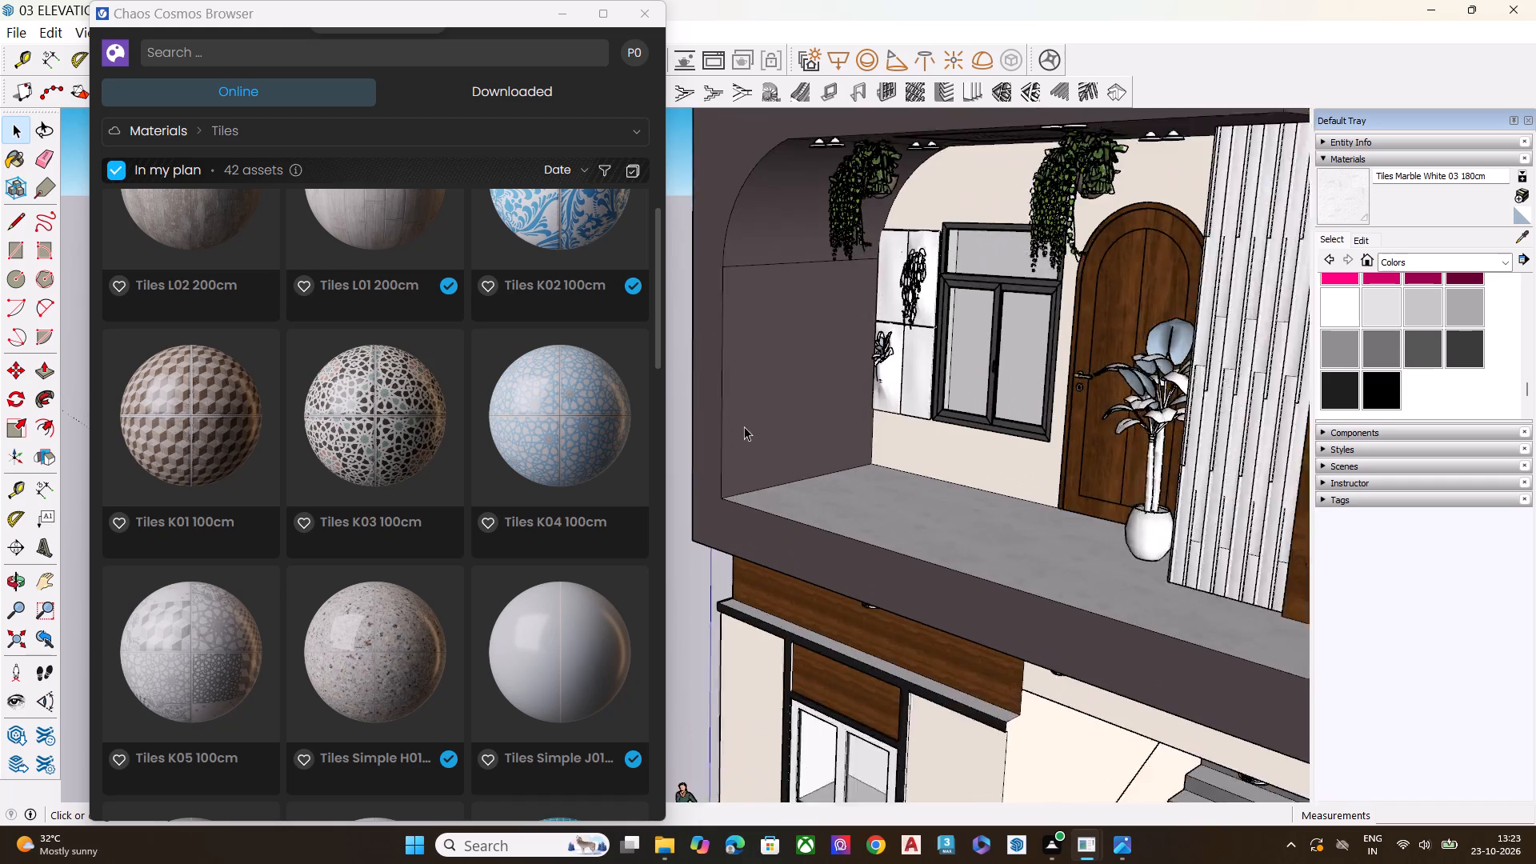
pyautogui.scroll(3, 744, 426)
pyautogui.scroll(-8, 782, 474)
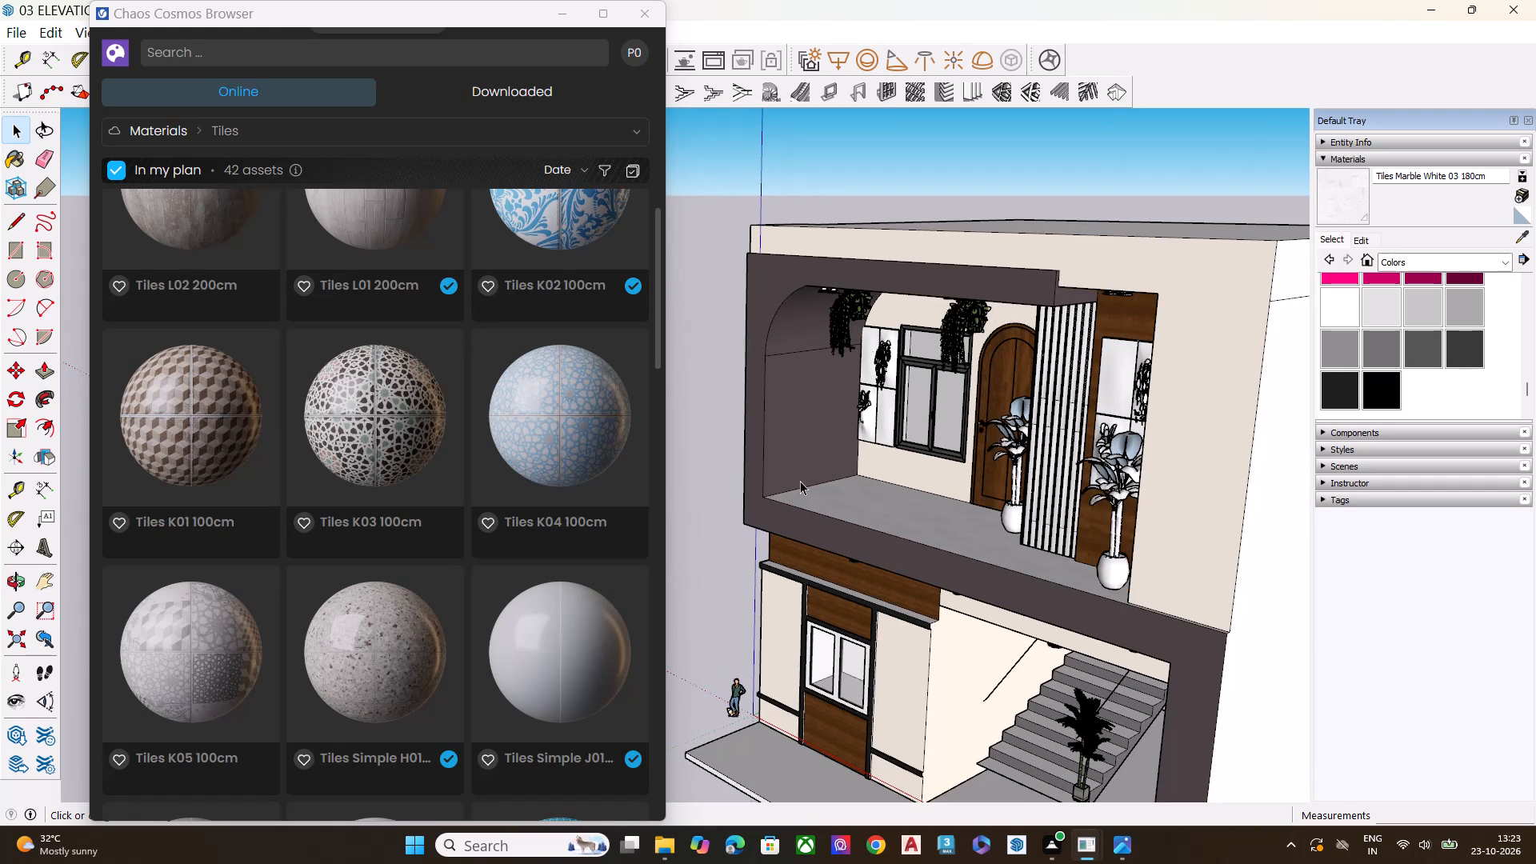
pyautogui.scroll(-9, 899, 479)
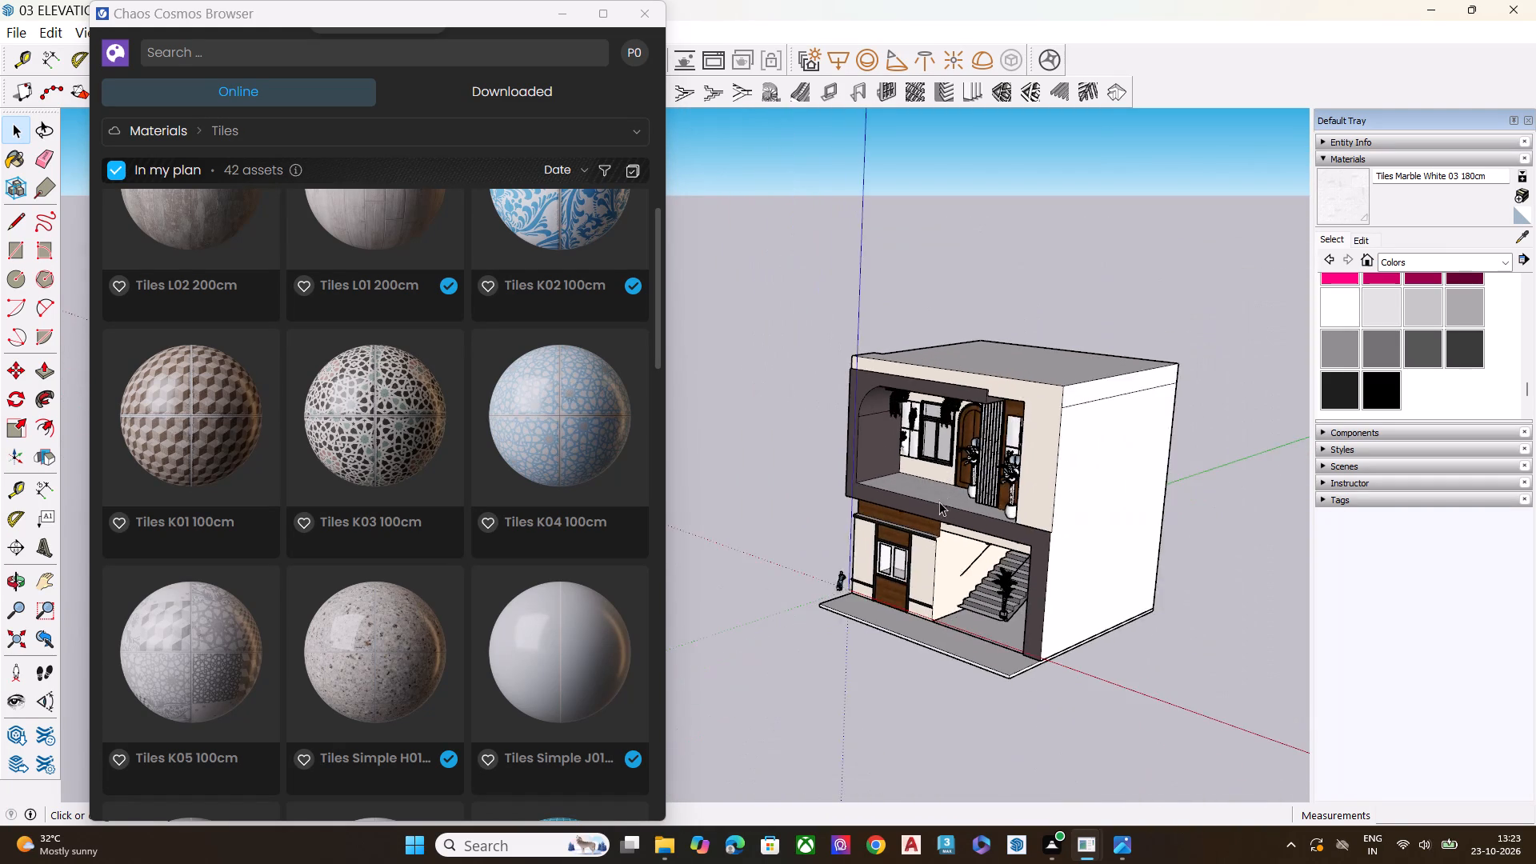
pyautogui.moveTo(946, 522); pyautogui.dragTo(979, 623, button='middle')
pyautogui.scroll(3, 967, 571)
pyautogui.scroll(-1, 961, 502)
pyautogui.scroll(3, 961, 502)
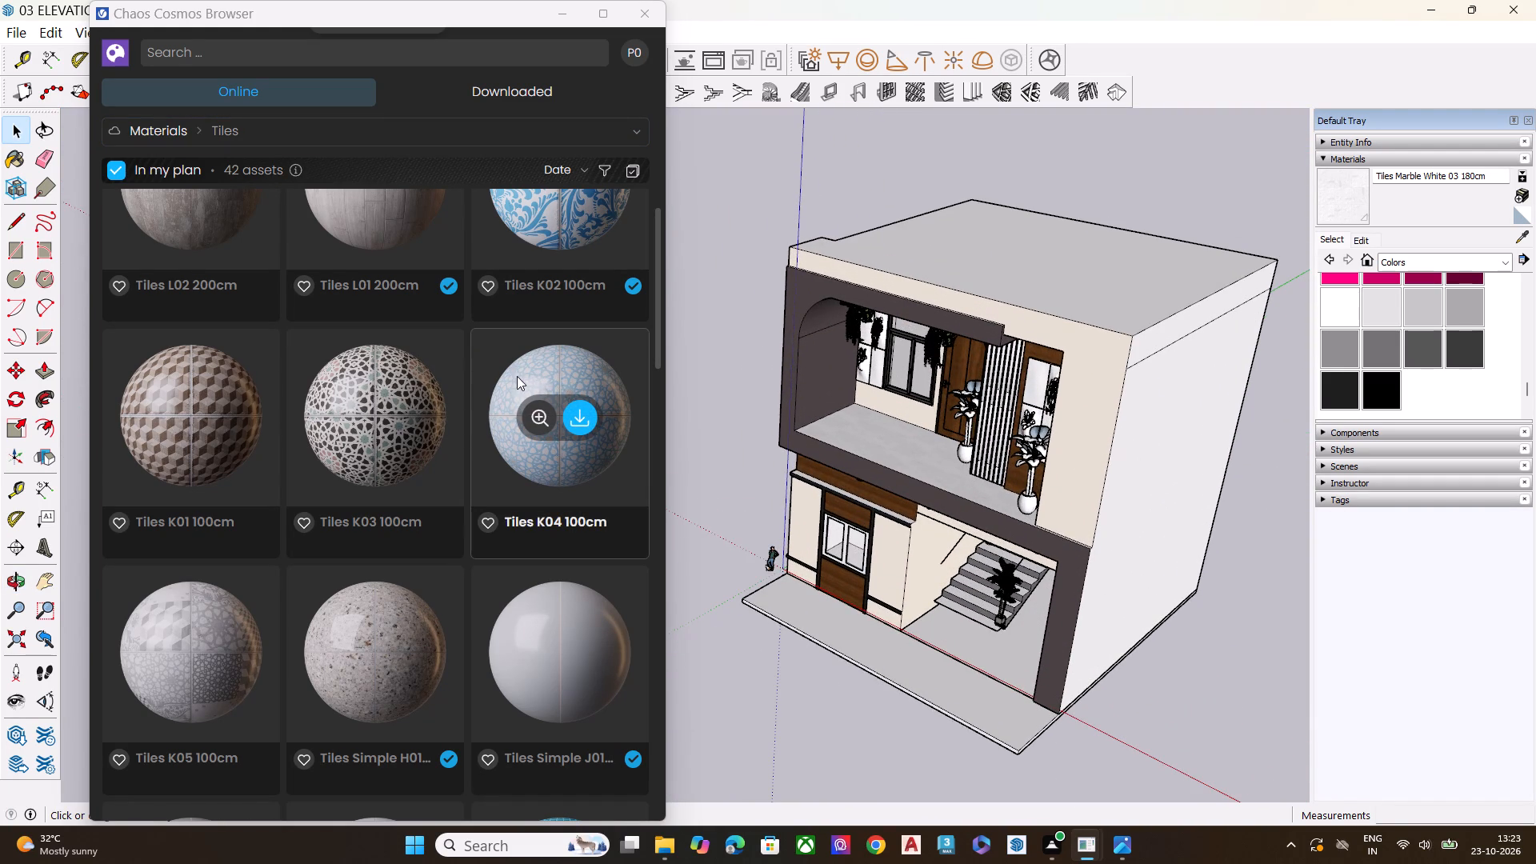
# Import Tiles L01 200cm from Cosmos and make it the current material through the V-Ray Asset Editor.
pyautogui.scroll(1, 428, 345)
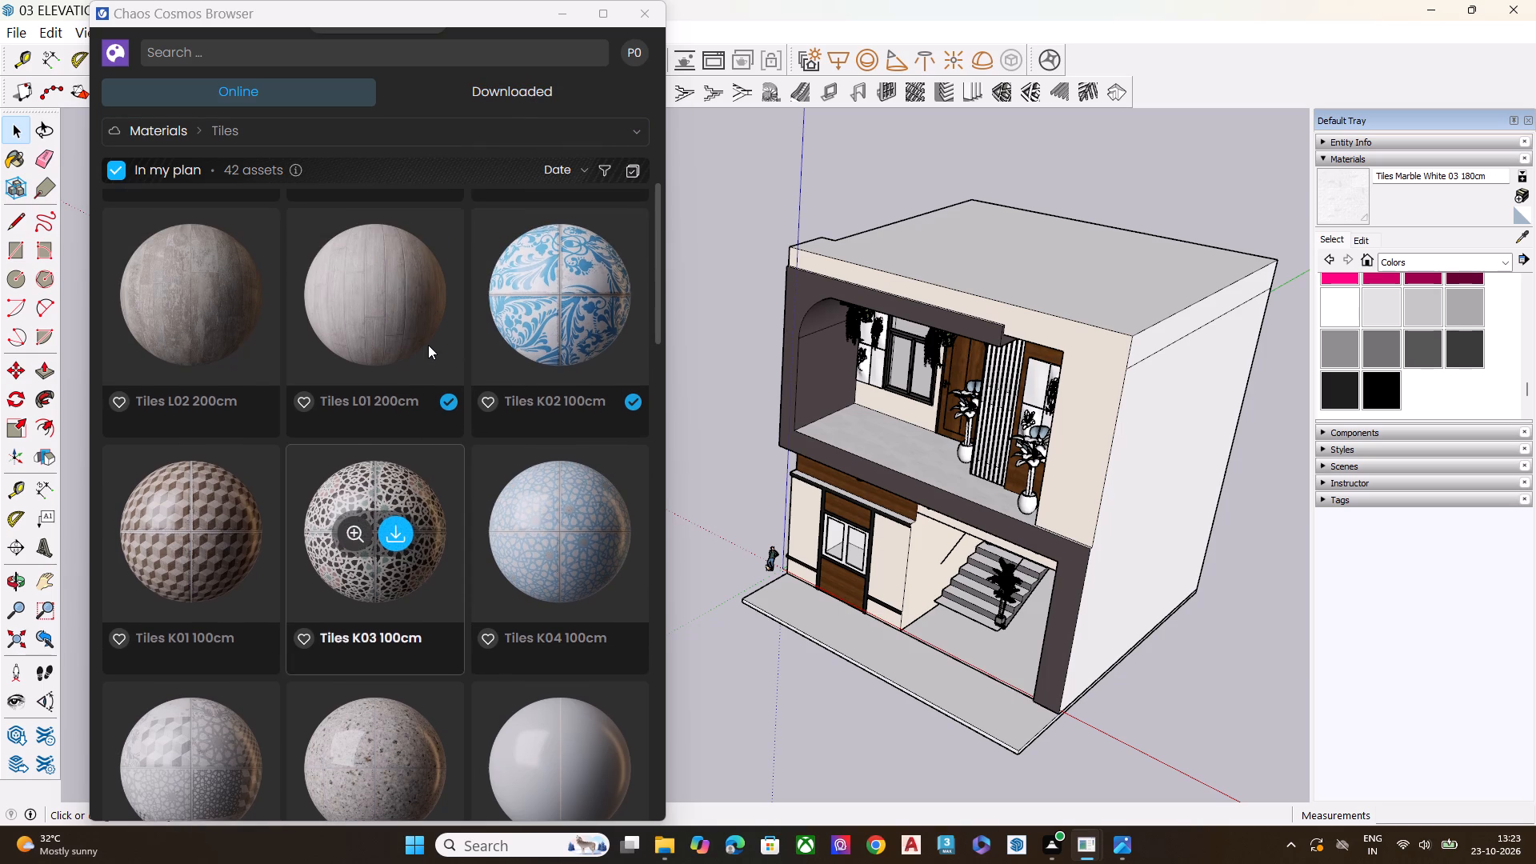
pyautogui.click(379, 303)
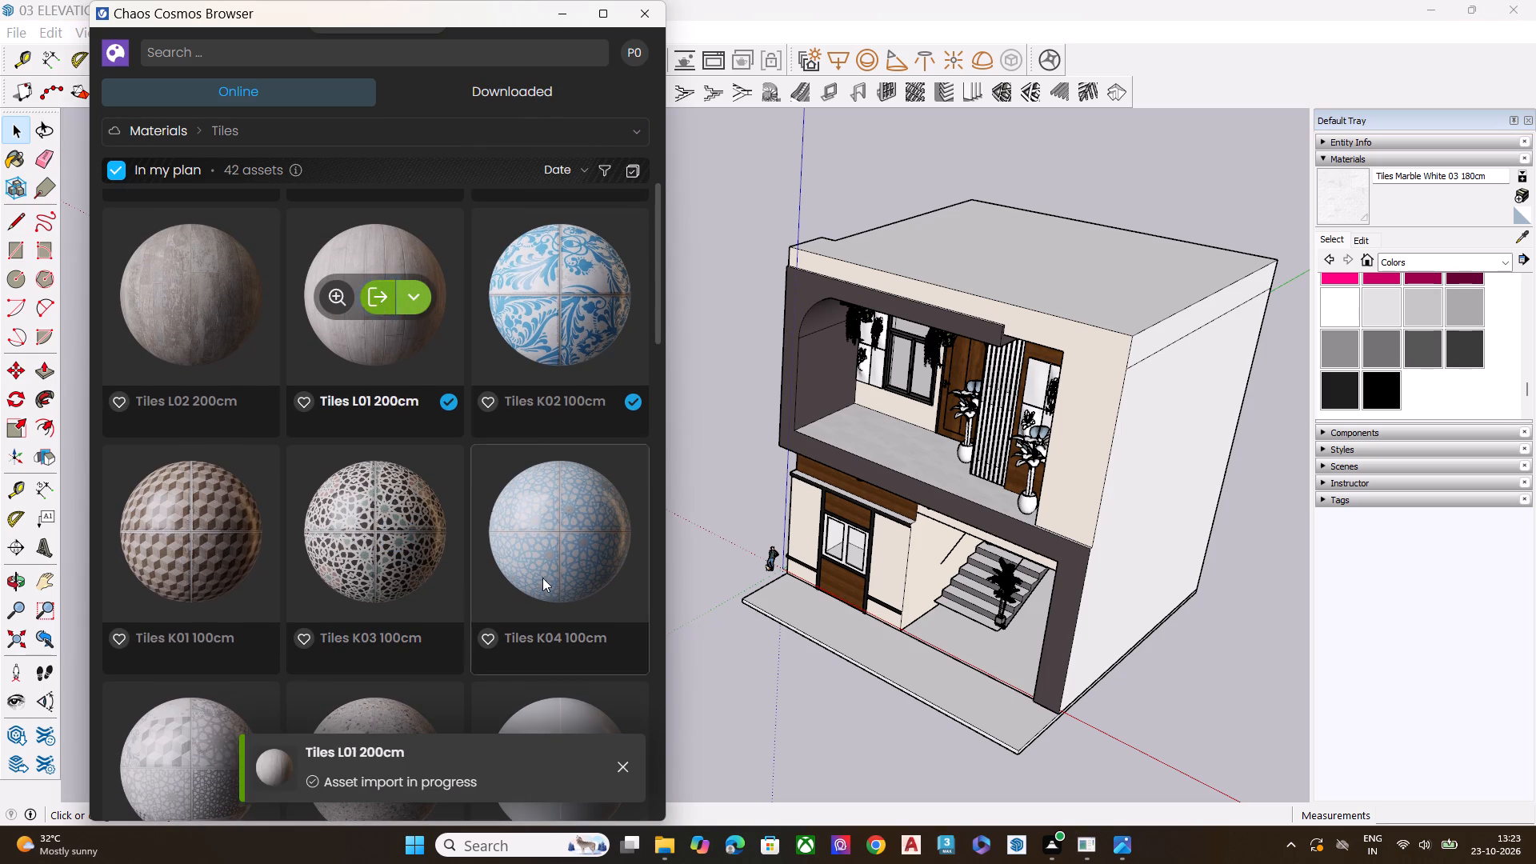
pyautogui.click(1112, 850)
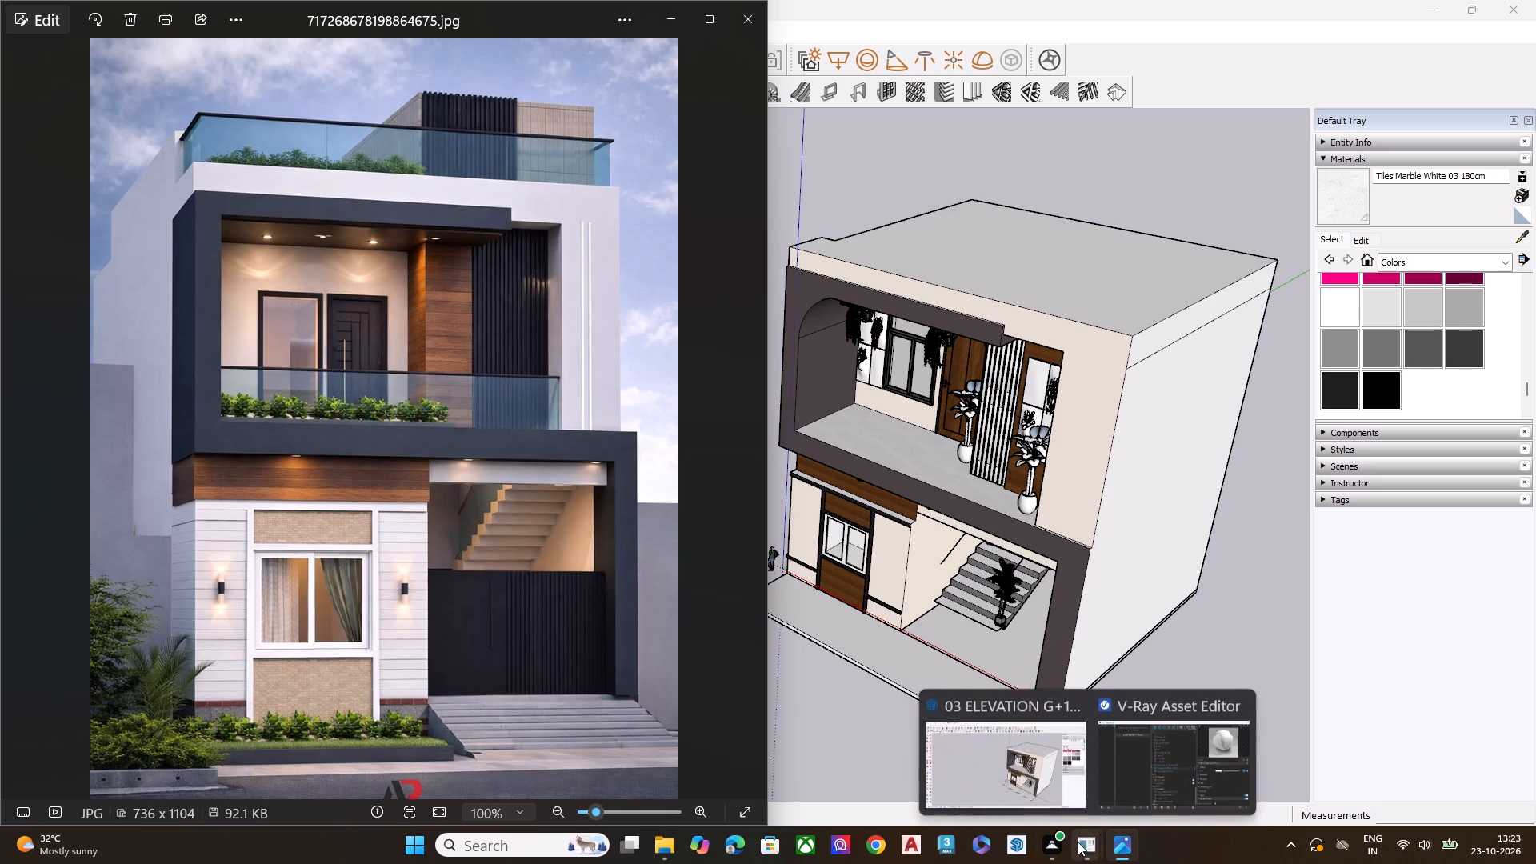
pyautogui.click(1087, 773)
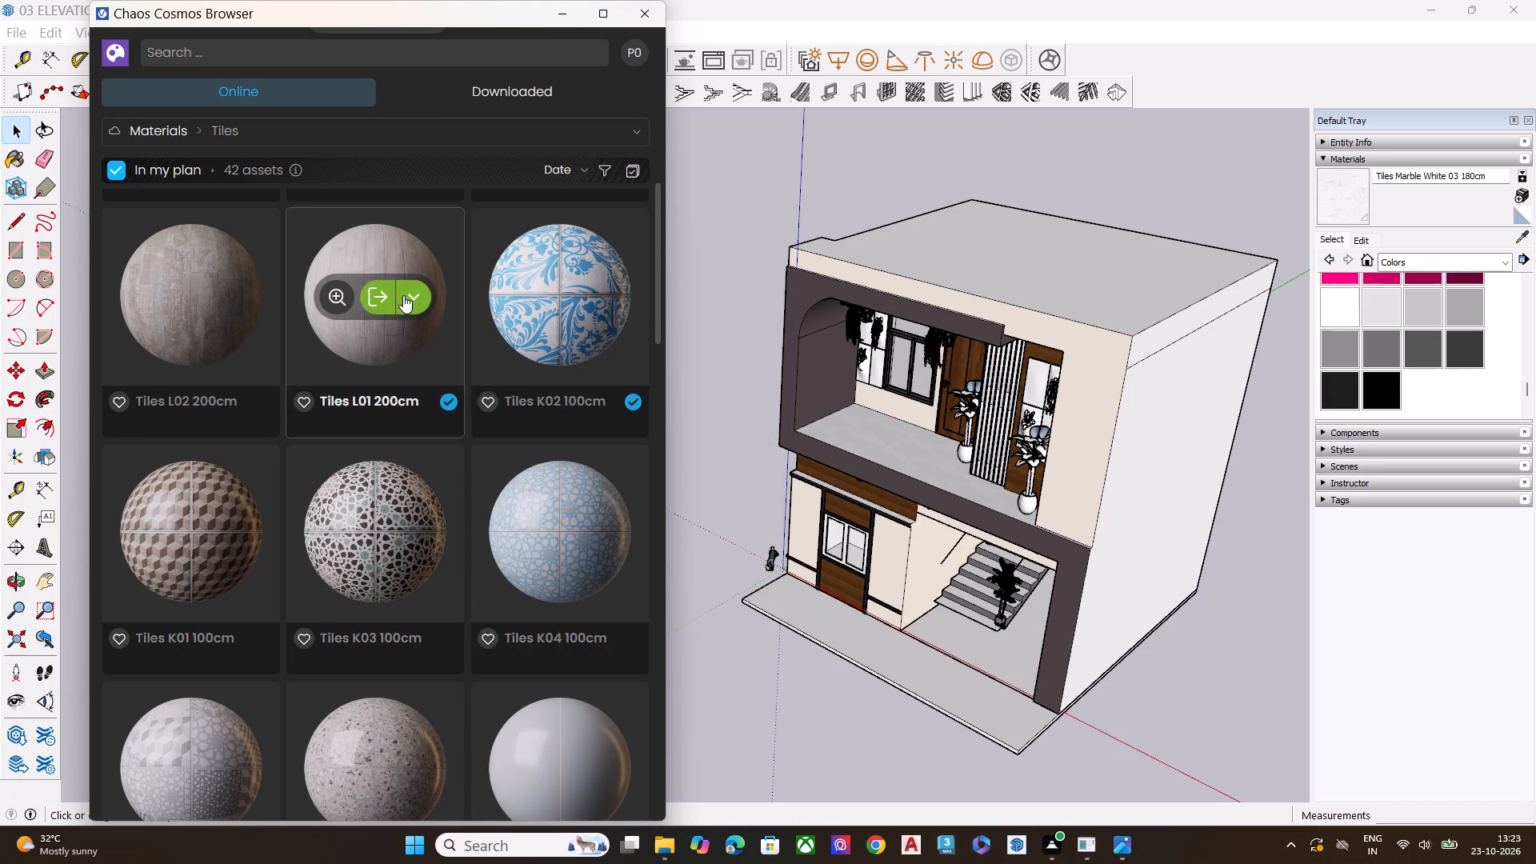
pyautogui.click(1079, 848)
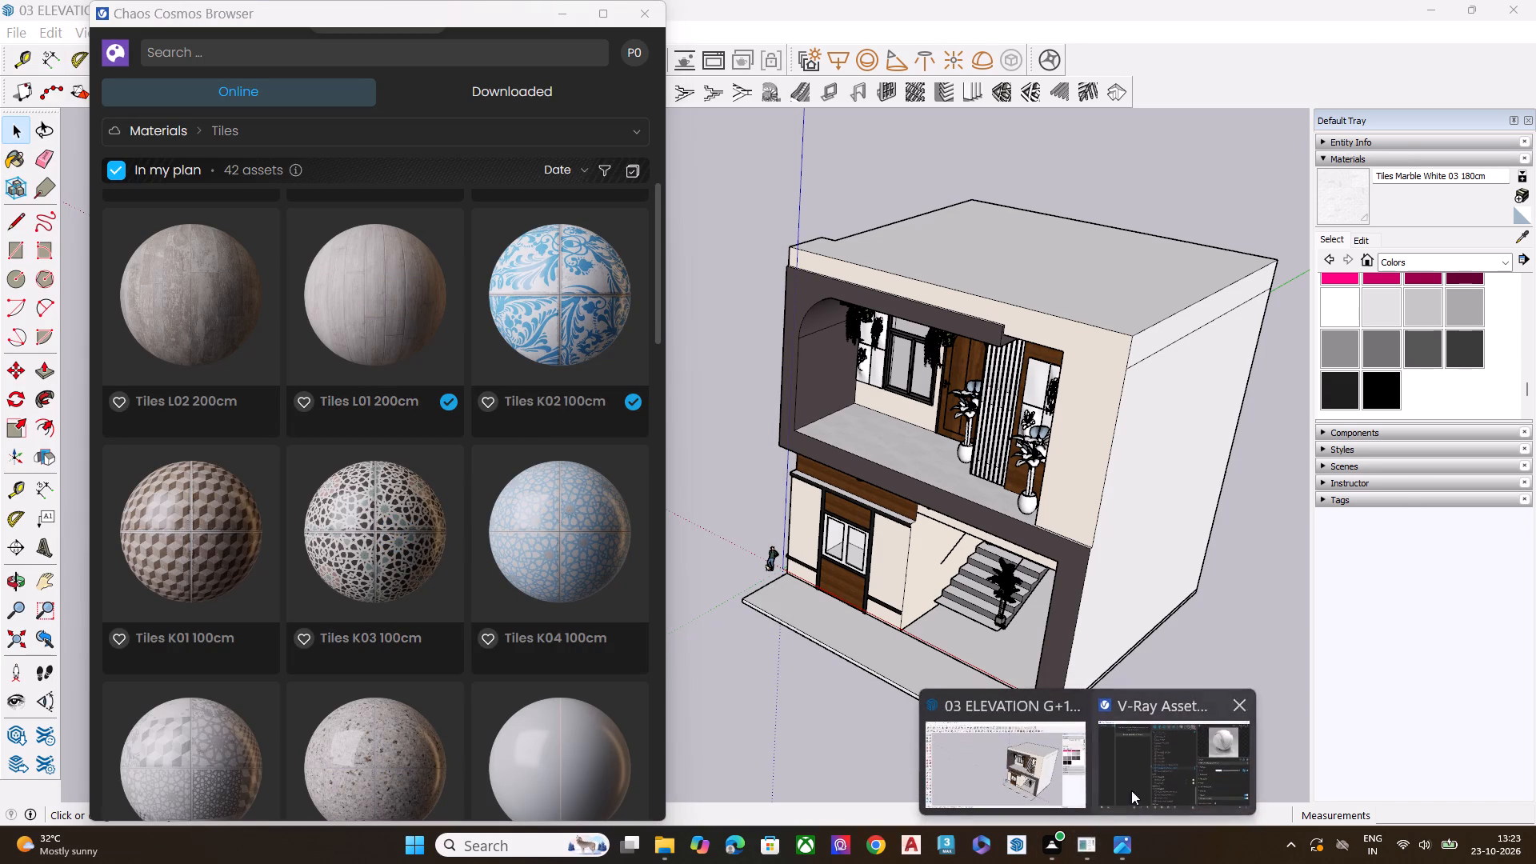
pyautogui.click(1131, 790)
pyautogui.click(668, 438)
pyautogui.click(668, 438)
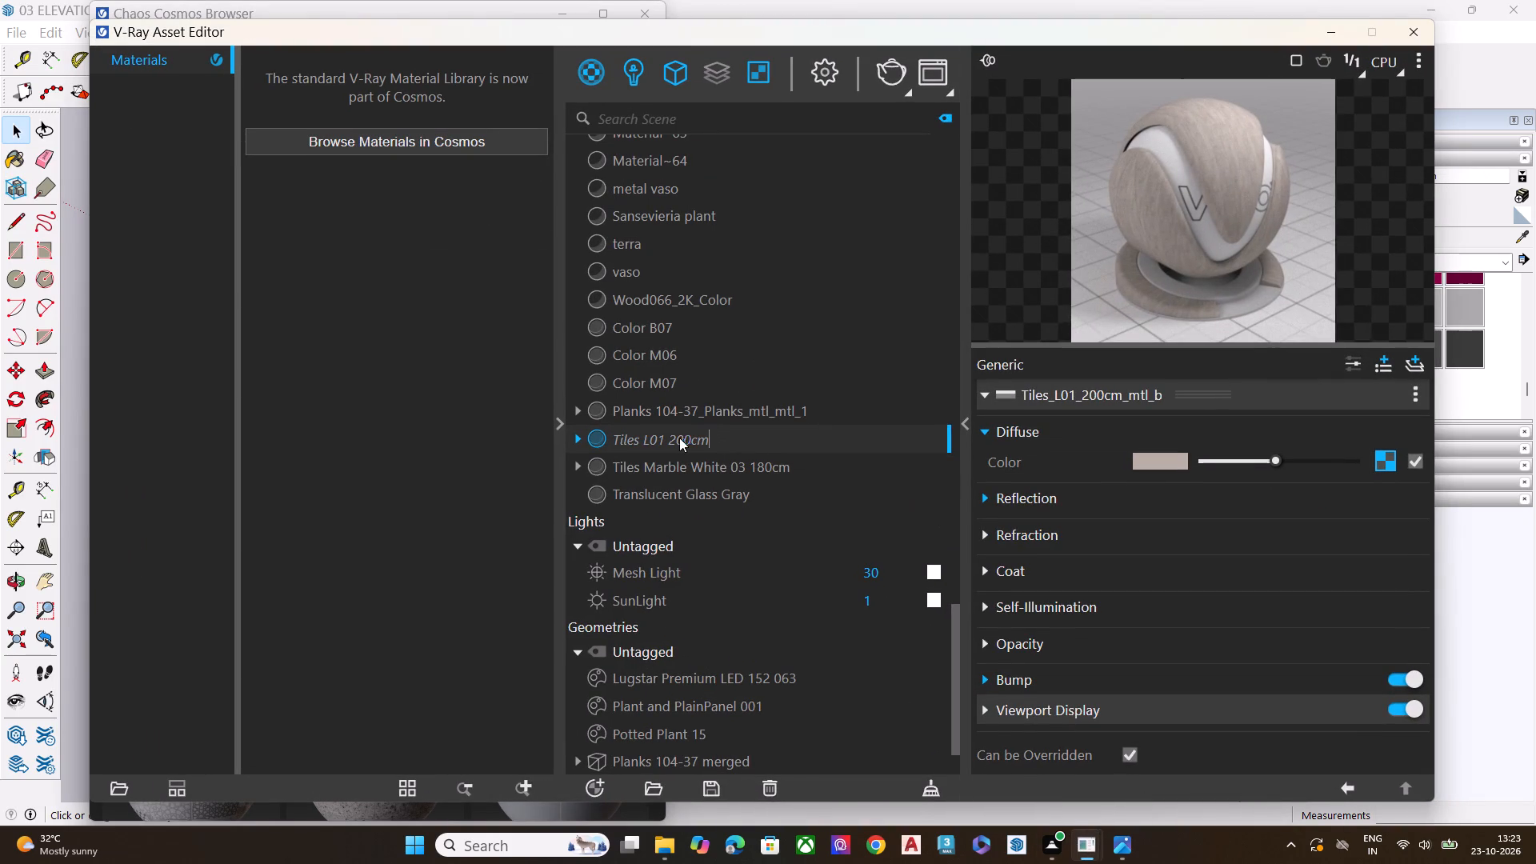
pyautogui.click(1329, 30)
pyautogui.click(1354, 196)
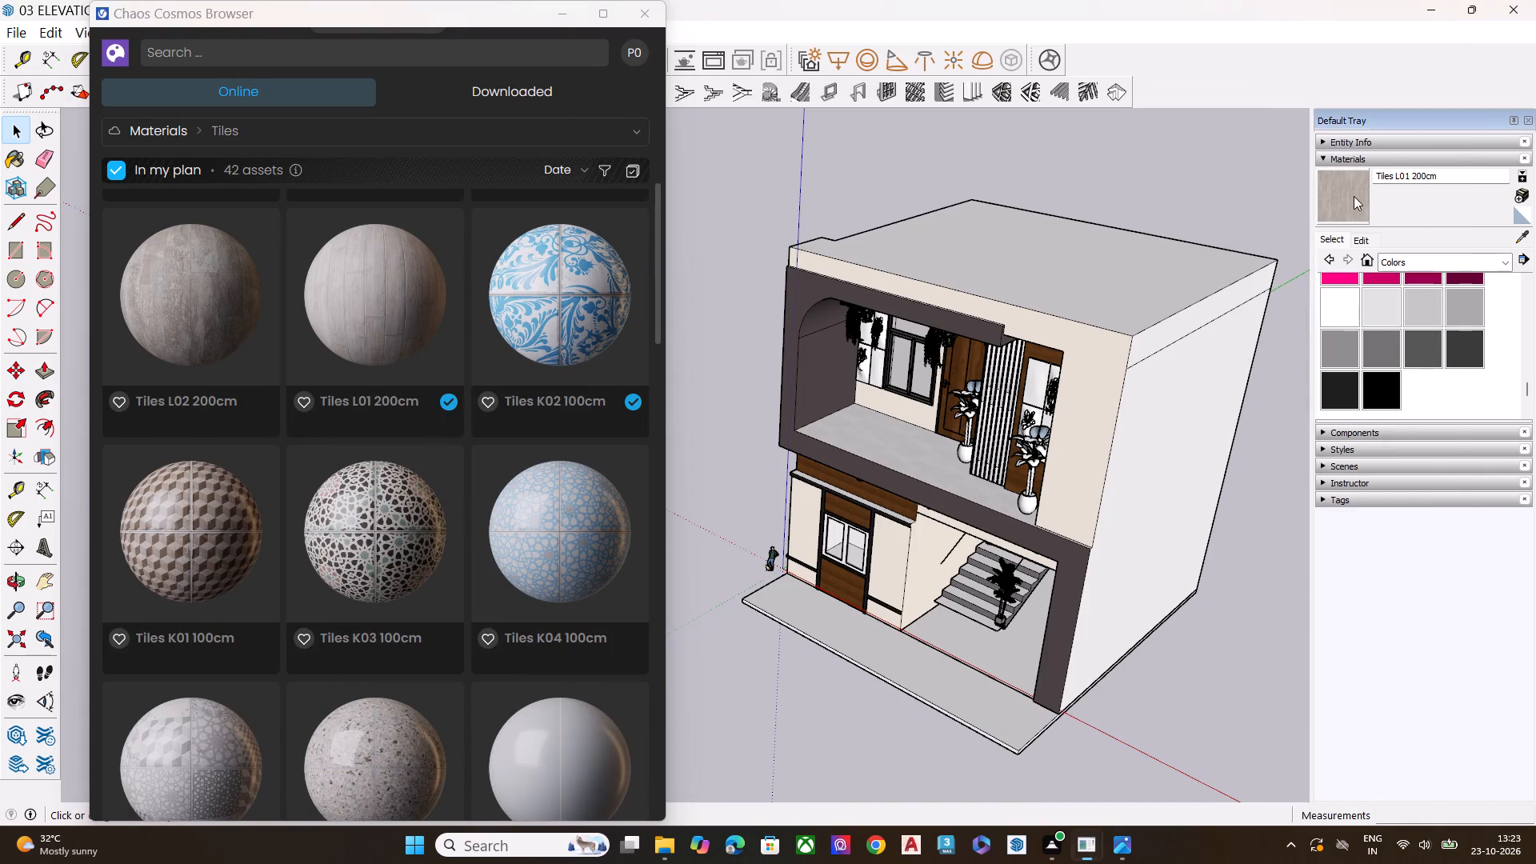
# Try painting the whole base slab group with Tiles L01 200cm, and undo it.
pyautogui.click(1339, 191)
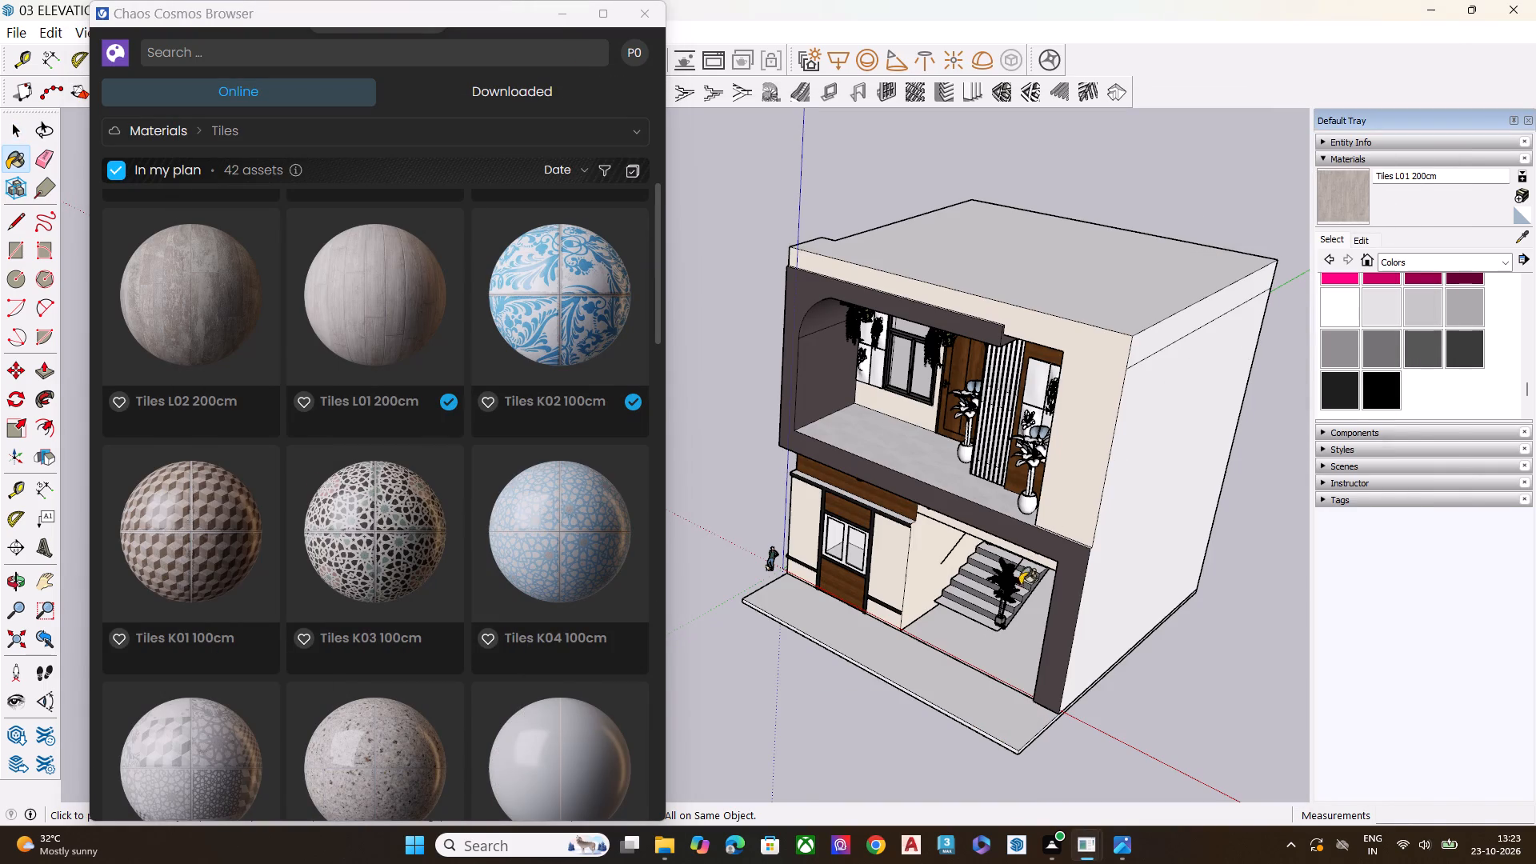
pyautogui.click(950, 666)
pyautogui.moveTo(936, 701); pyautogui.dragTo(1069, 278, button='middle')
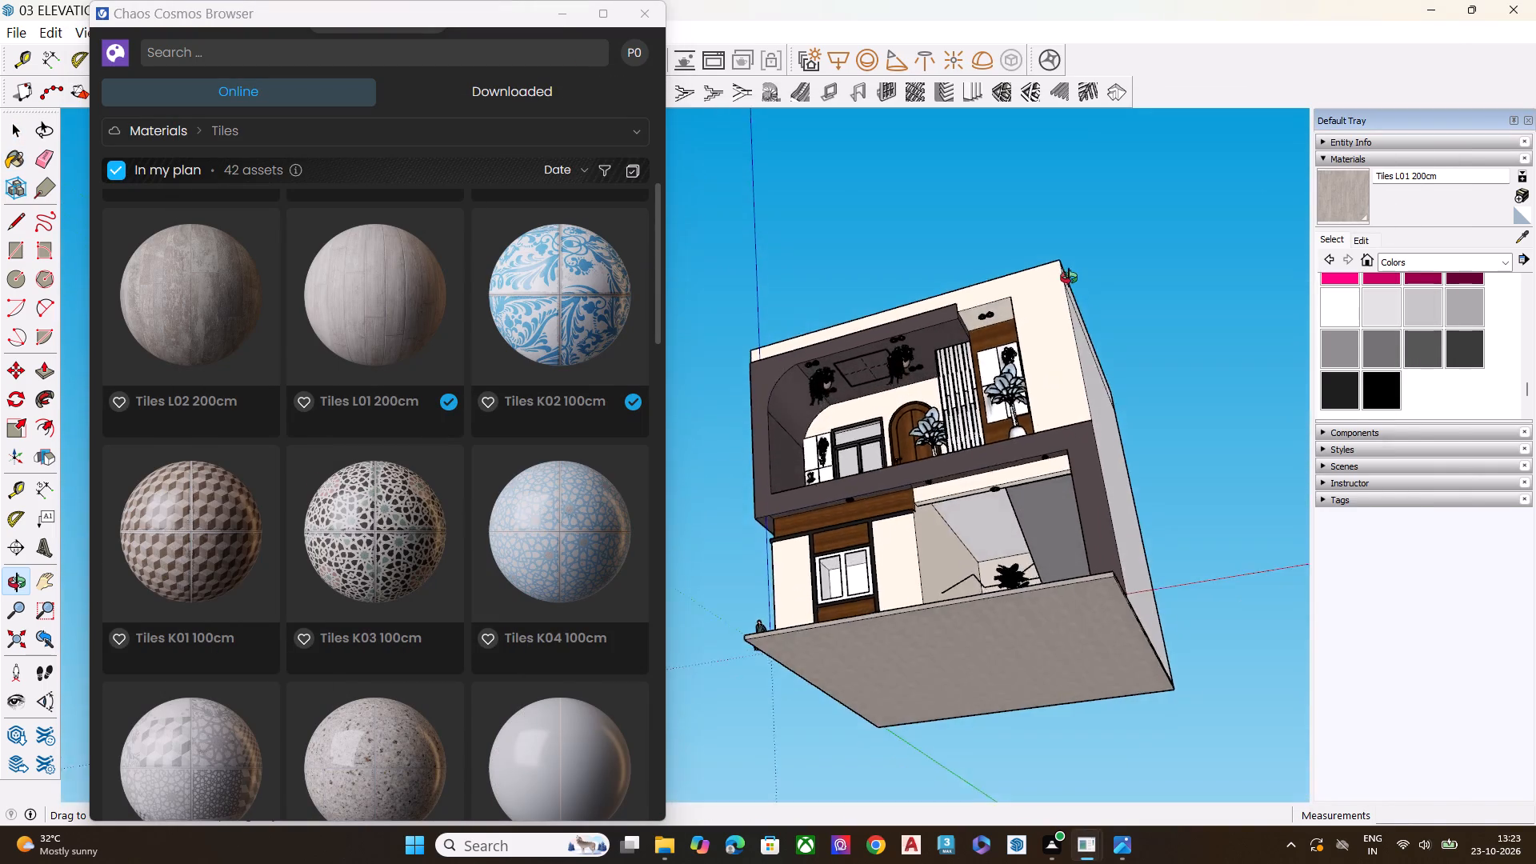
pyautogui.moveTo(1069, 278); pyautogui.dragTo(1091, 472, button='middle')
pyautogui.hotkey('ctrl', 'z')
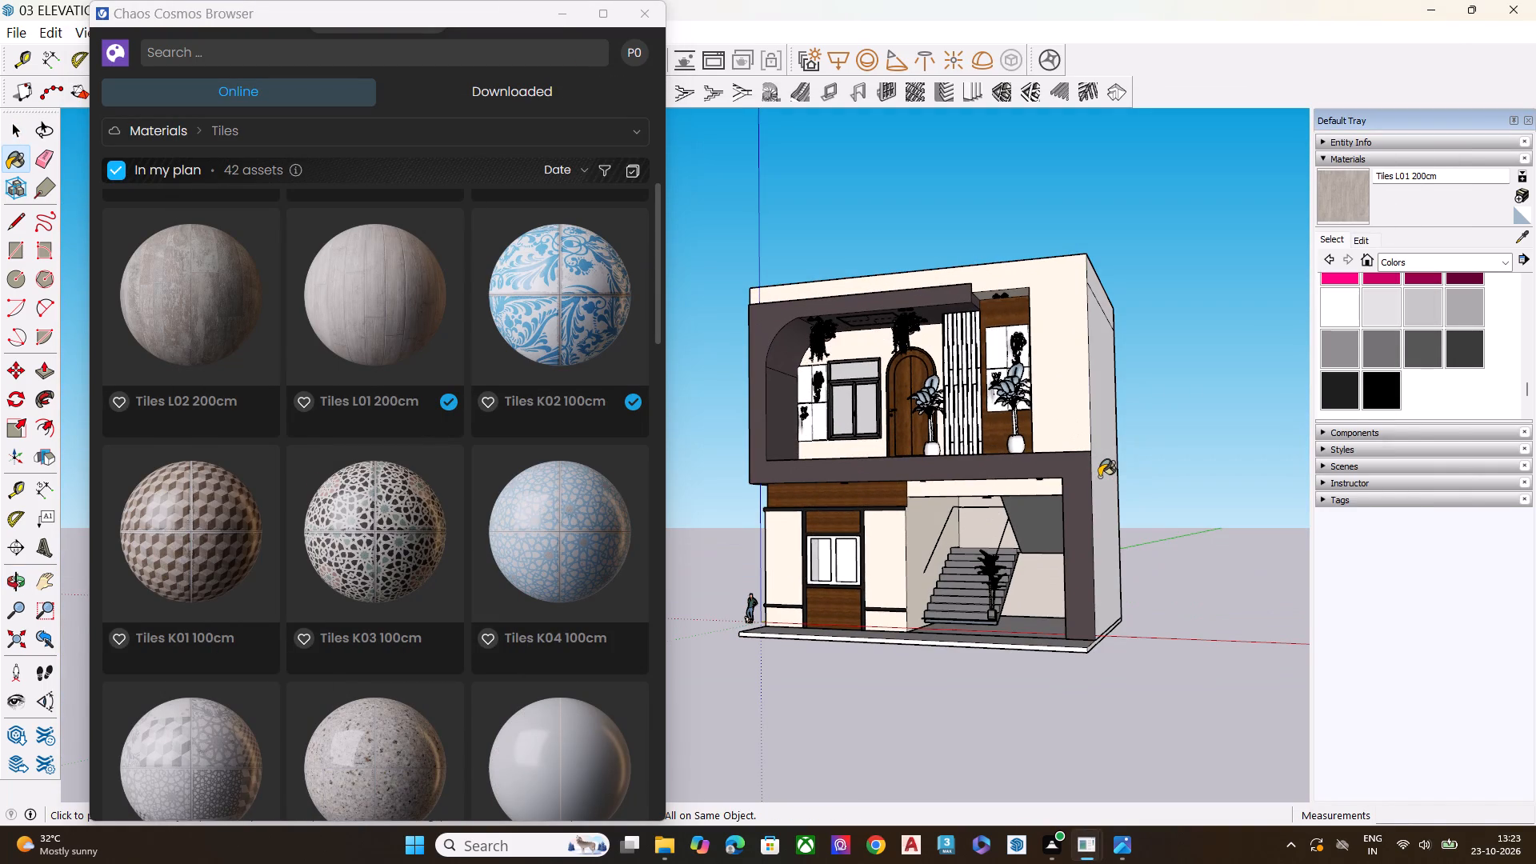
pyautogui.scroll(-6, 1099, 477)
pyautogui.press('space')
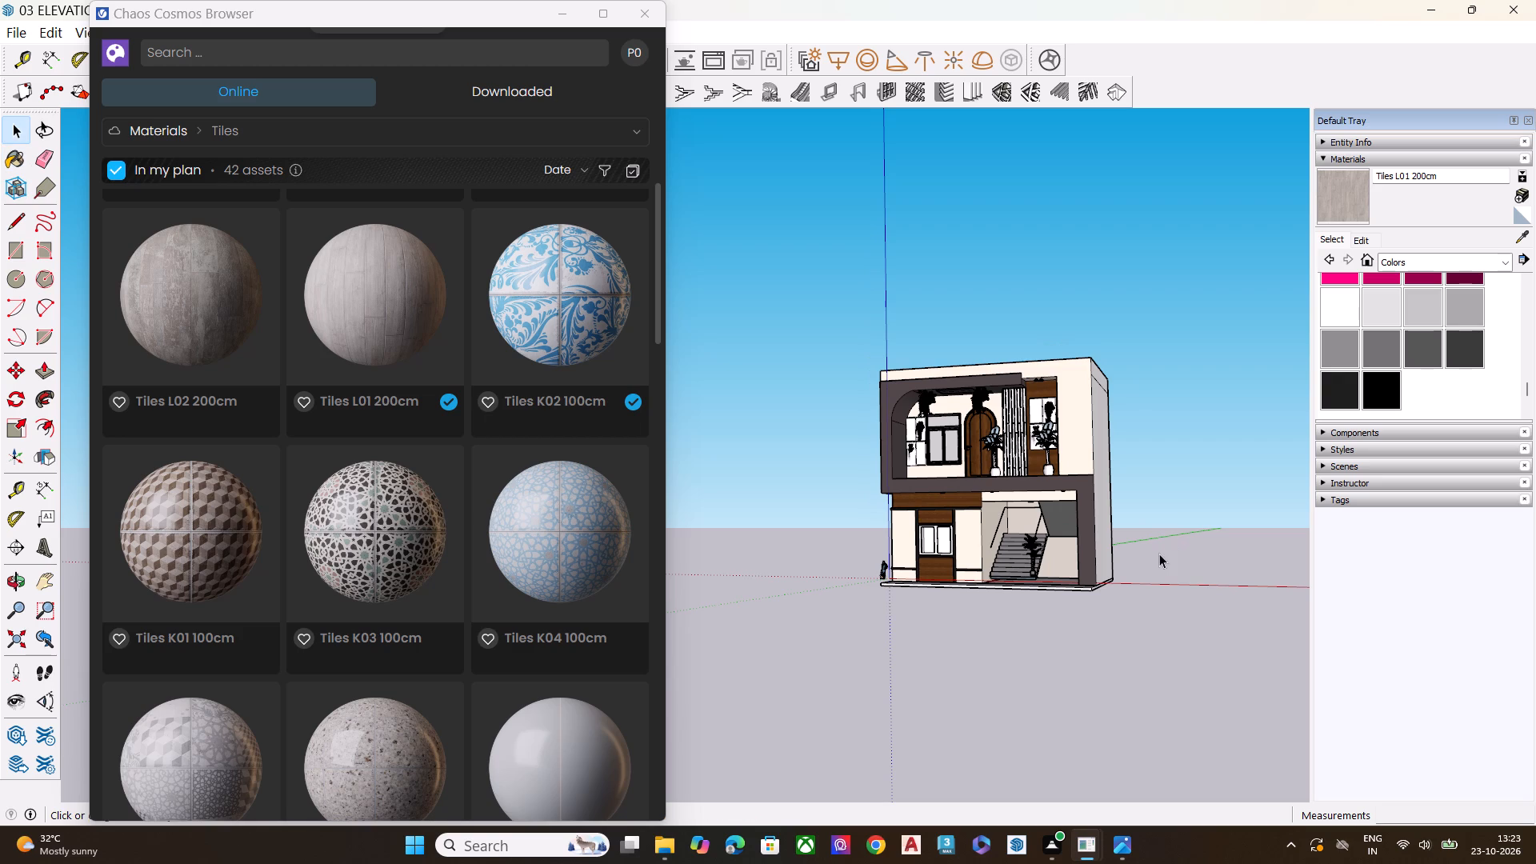
# Inside the base slab group, paint the top face of the parking floor and front apron with Tiles L01 200cm.
pyautogui.moveTo(1044, 592); pyautogui.dragTo(1024, 749, button='middle')
pyautogui.scroll(7, 1043, 719)
pyautogui.scroll(-1, 1080, 600)
pyautogui.scroll(1, 1070, 594)
pyautogui.tripleClick(1026, 593)
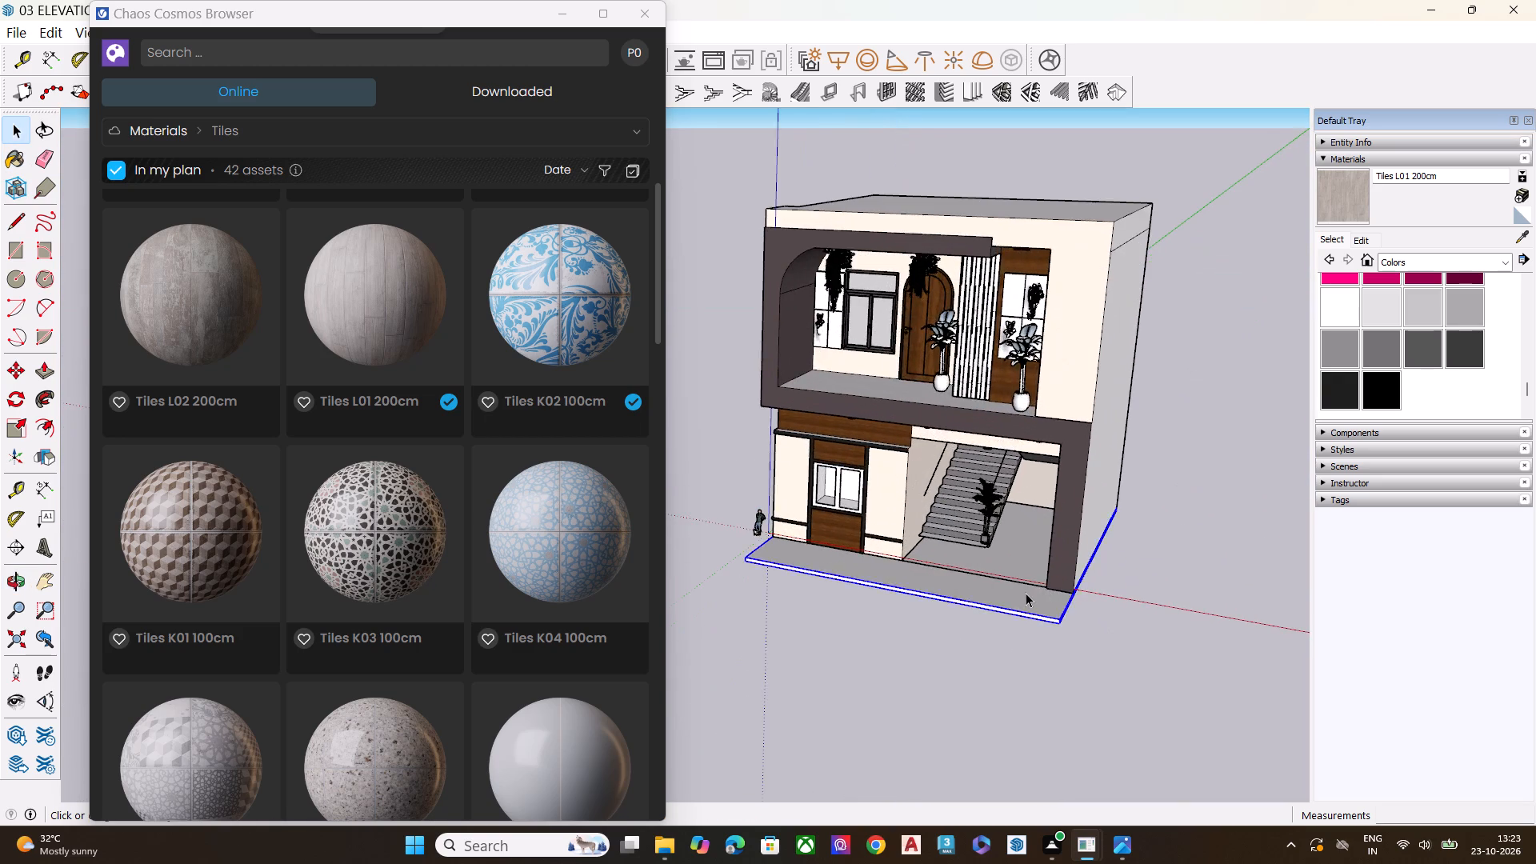
pyautogui.click(1026, 593)
pyautogui.click(1024, 594)
pyautogui.click(1021, 587)
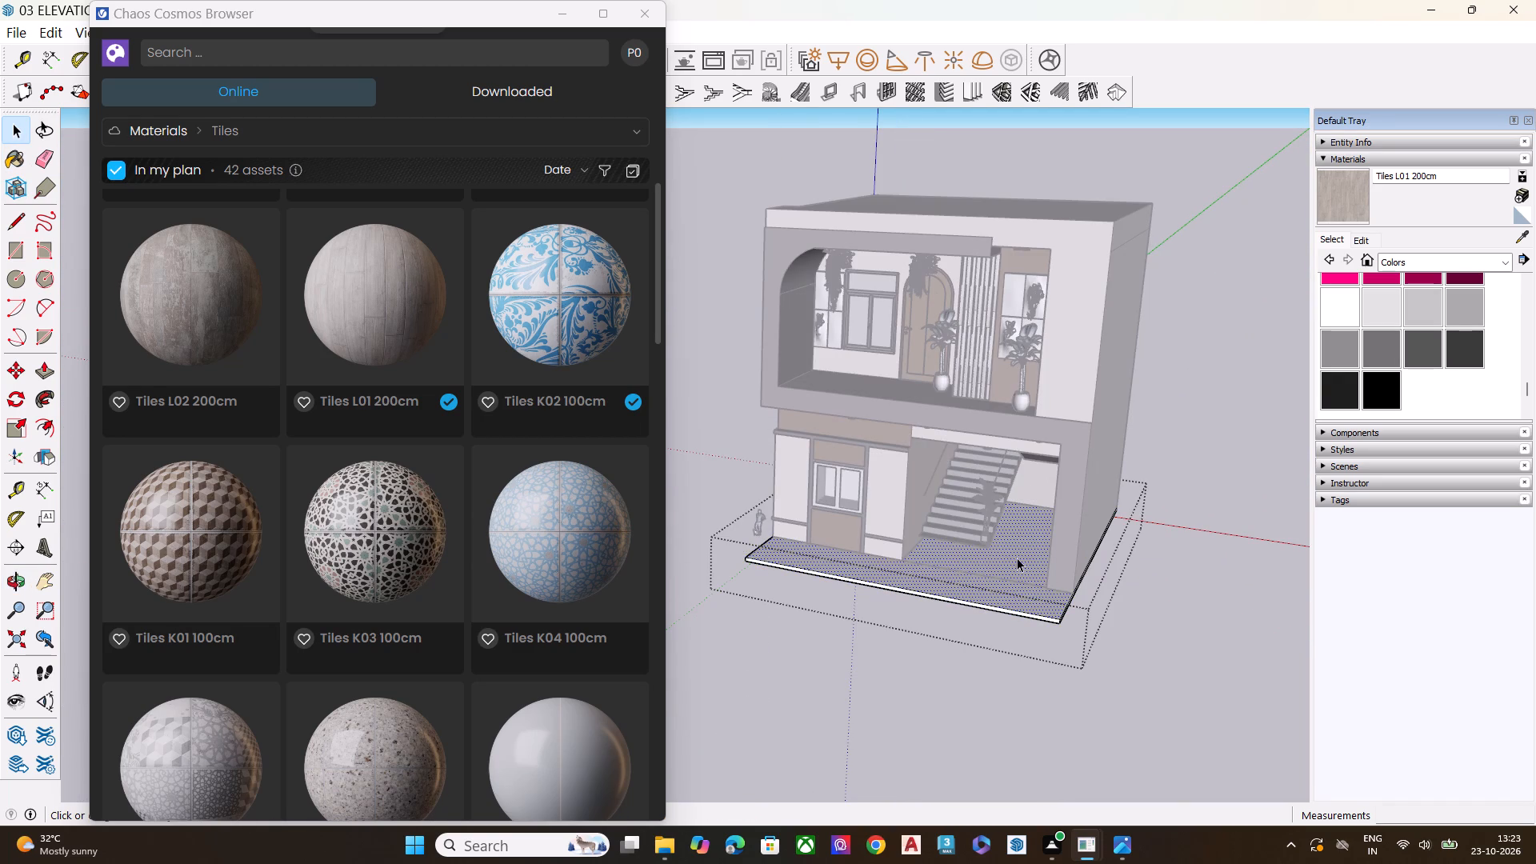
pyautogui.scroll(6, 1020, 553)
pyautogui.click(1360, 198)
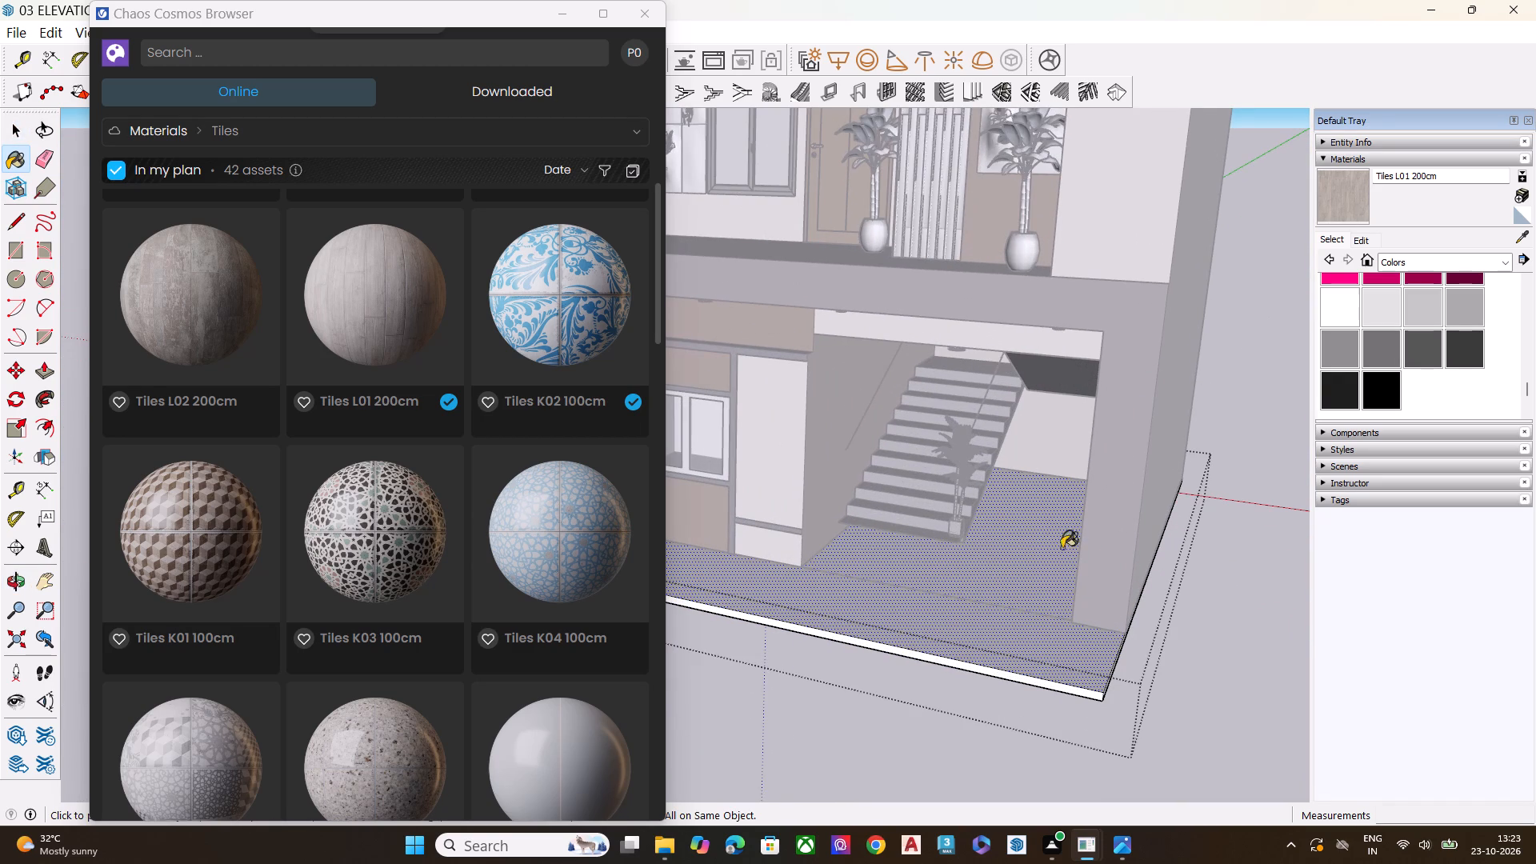
pyautogui.click(1023, 566)
pyautogui.scroll(-4, 1197, 603)
pyautogui.click(1211, 607)
pyautogui.press('space')
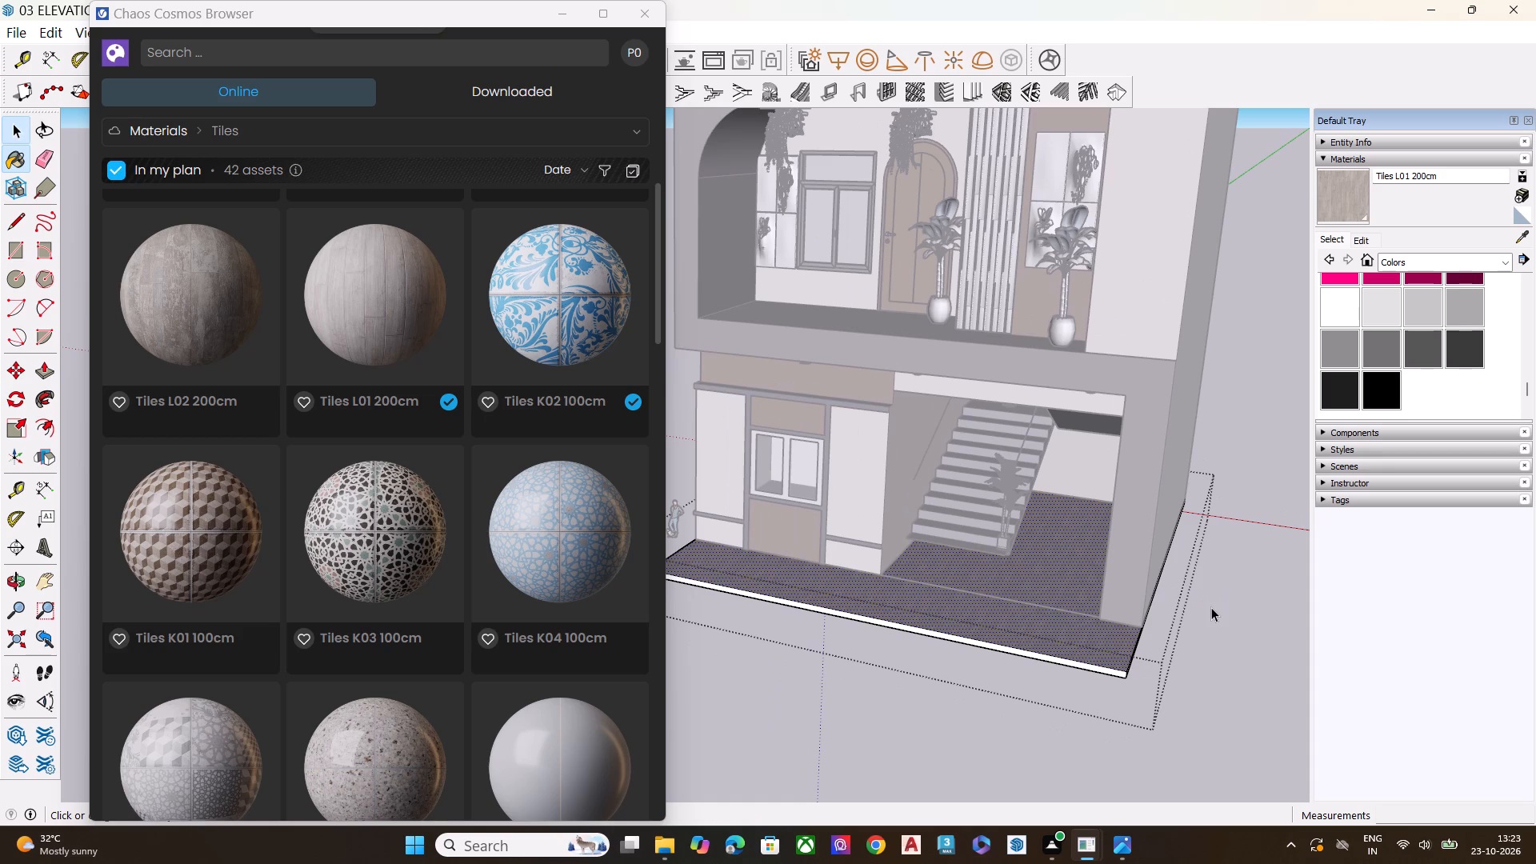
pyautogui.scroll(1, 1211, 607)
pyautogui.click(1211, 607)
# Examine the painted parking floor and front apron together with the front elevation from several angles.
pyautogui.moveTo(1109, 674); pyautogui.dragTo(1350, 651, button='middle')
pyautogui.scroll(-1, 1109, 674)
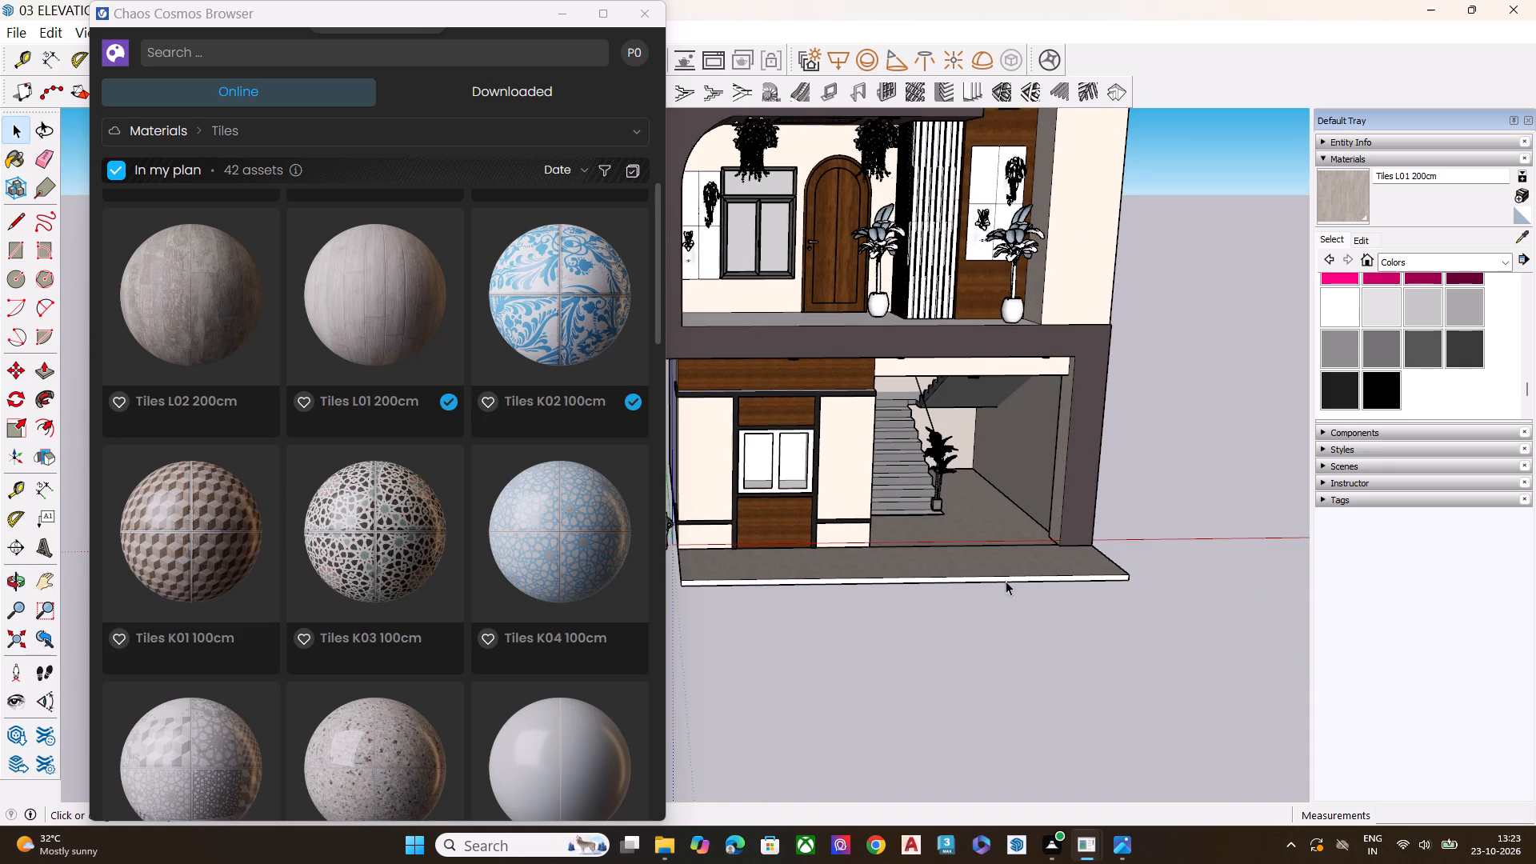
pyautogui.moveTo(986, 546); pyautogui.dragTo(1040, 454, button='middle')
pyautogui.scroll(1, 925, 372)
pyautogui.scroll(-4, 918, 417)
pyautogui.scroll(2, 991, 542)
pyautogui.scroll(-3, 998, 570)
pyautogui.scroll(7, 896, 405)
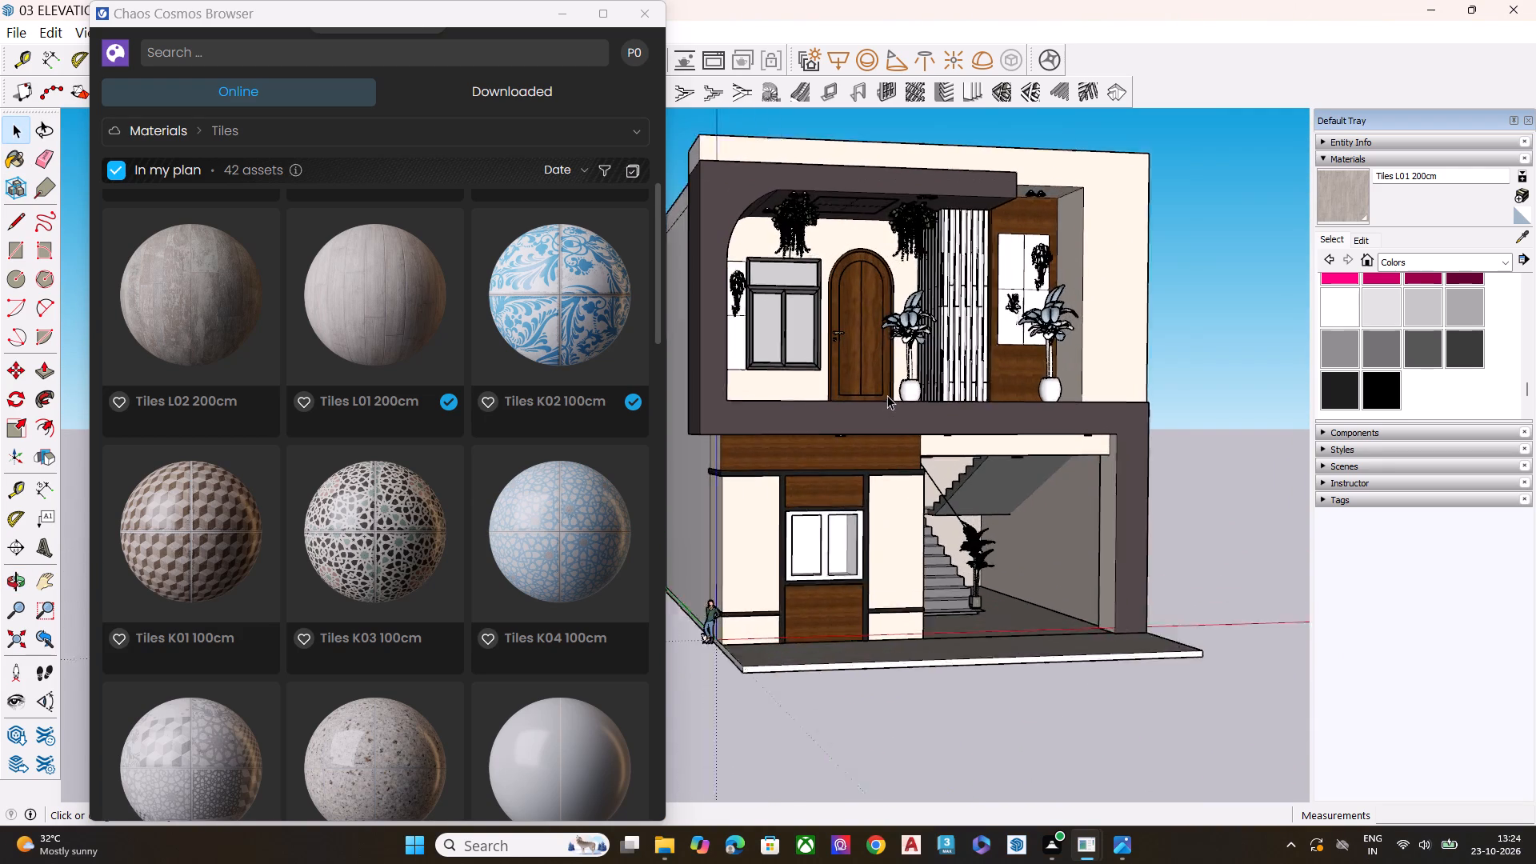
pyautogui.scroll(1, 872, 490)
pyautogui.moveTo(872, 490); pyautogui.dragTo(892, 446, button='middle')
pyautogui.scroll(2, 958, 504)
pyautogui.scroll(-5, 794, 555)
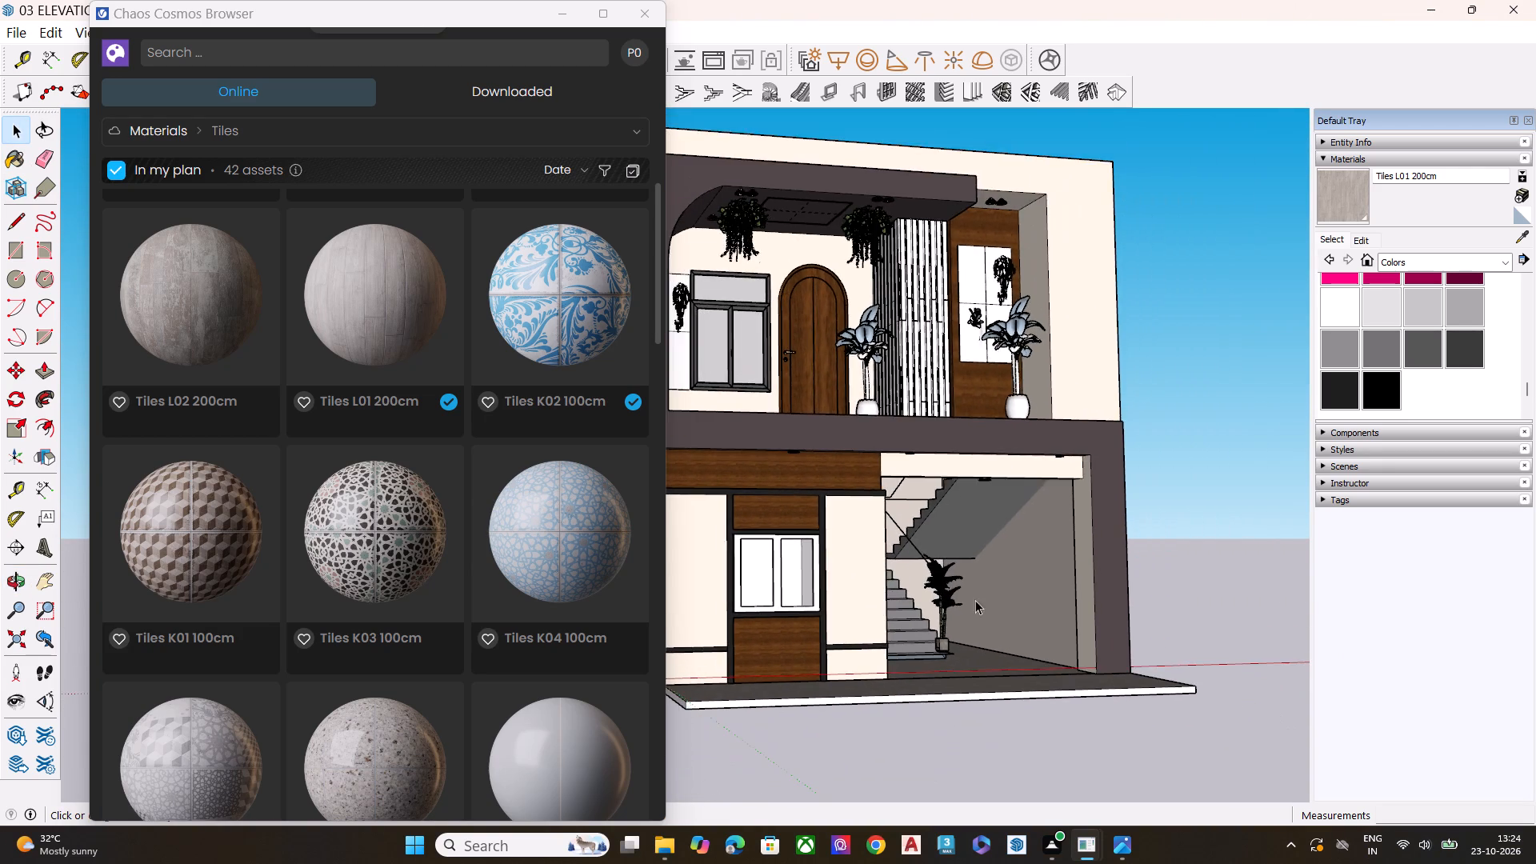
# Examine the tiled parking floor, front apron and balcony from several angles, look over more Cosmos tile materials, and put the Cosmos browser away.
pyautogui.moveTo(975, 600); pyautogui.dragTo(850, 685, button='middle')
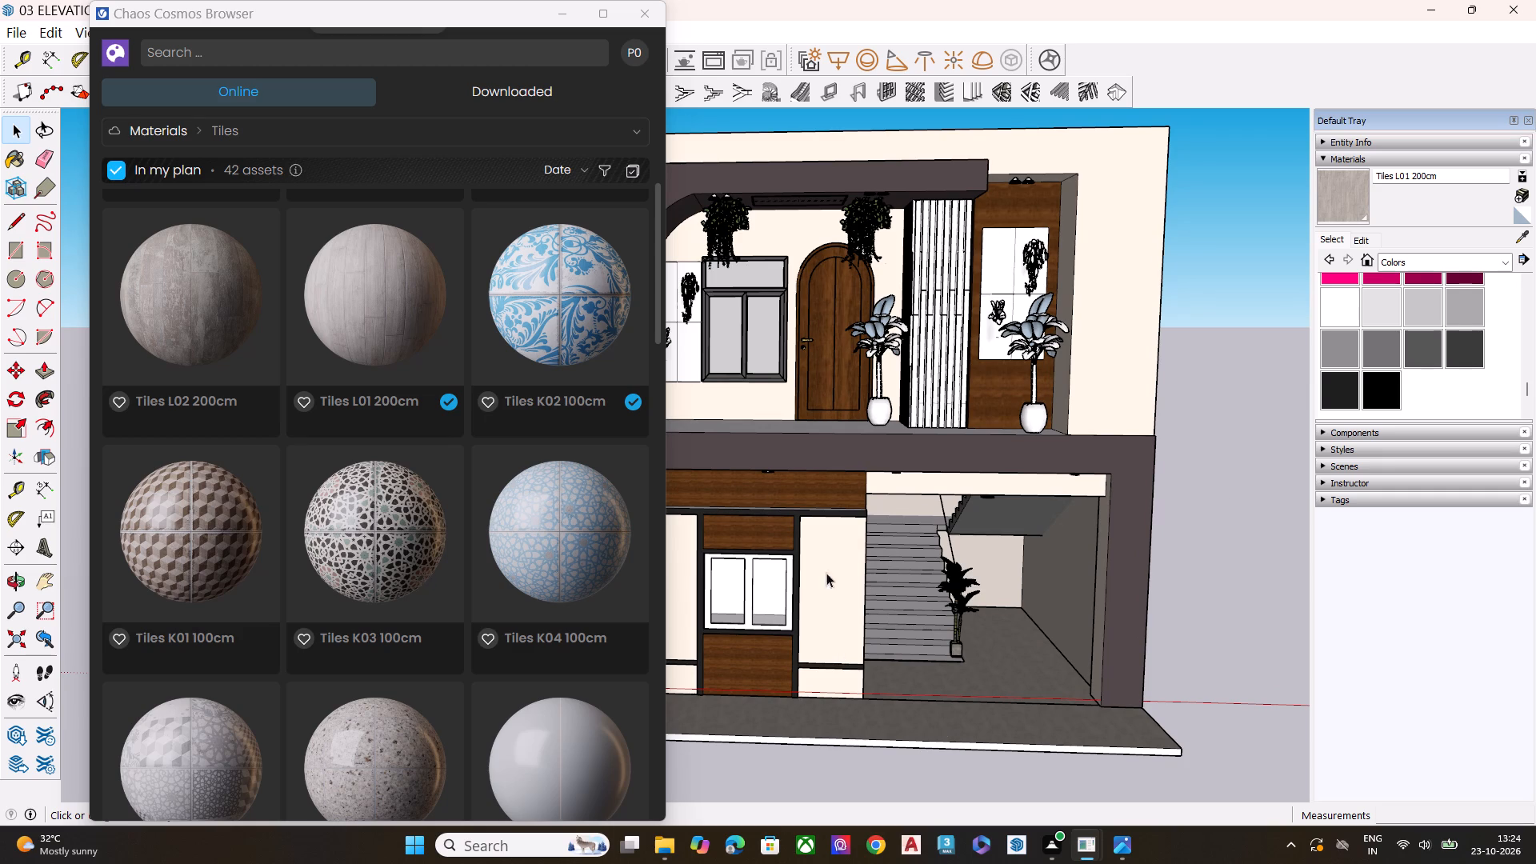
pyautogui.scroll(-5, 314, 408)
pyautogui.scroll(2, 305, 286)
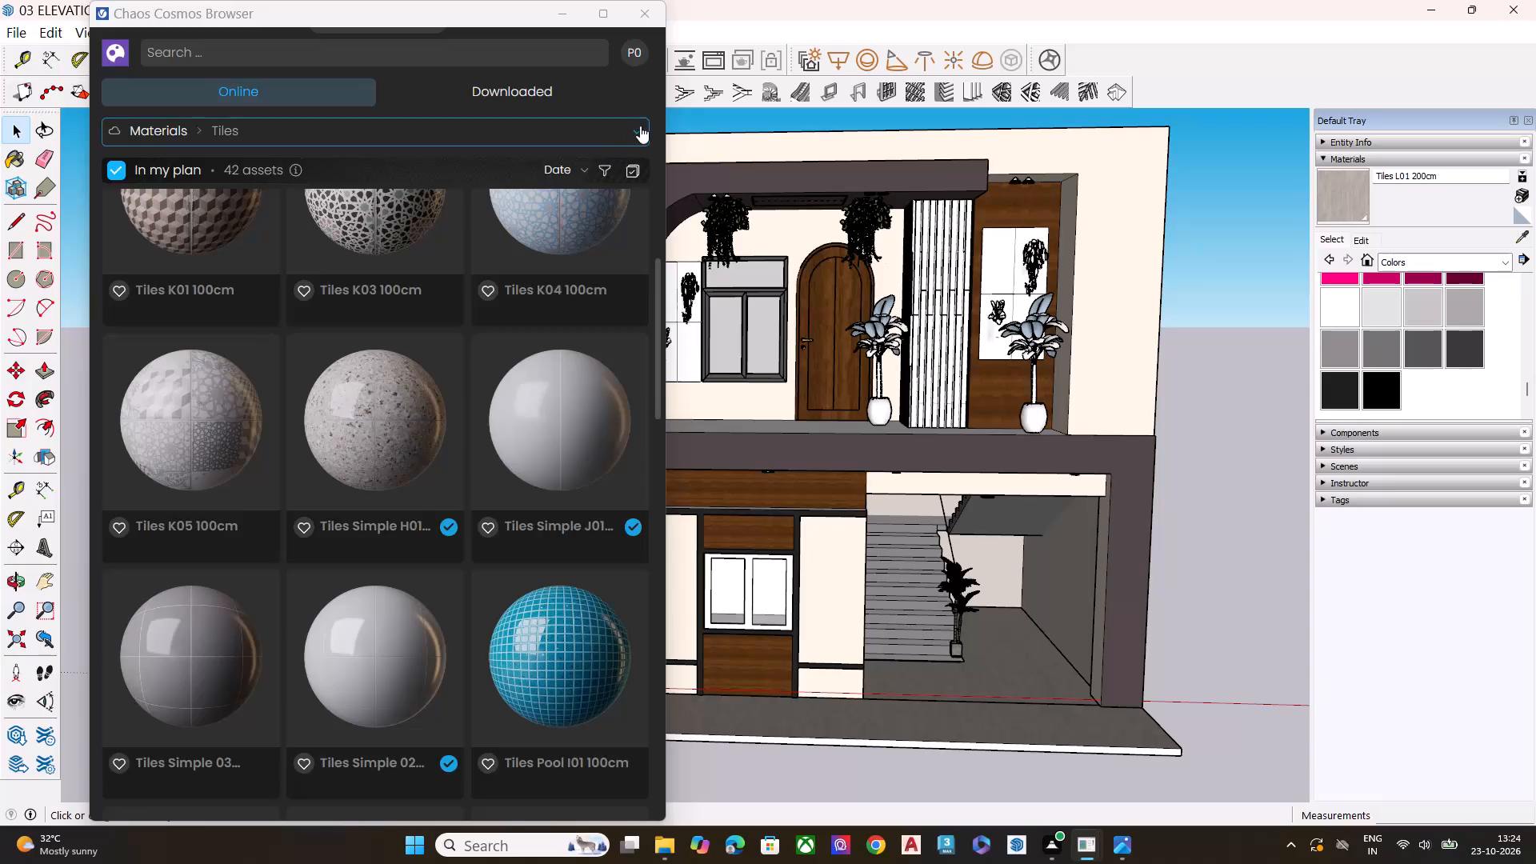
pyautogui.scroll(-7, 1116, 427)
pyautogui.moveTo(1031, 518); pyautogui.dragTo(1175, 419, button='middle')
pyautogui.scroll(4, 1074, 401)
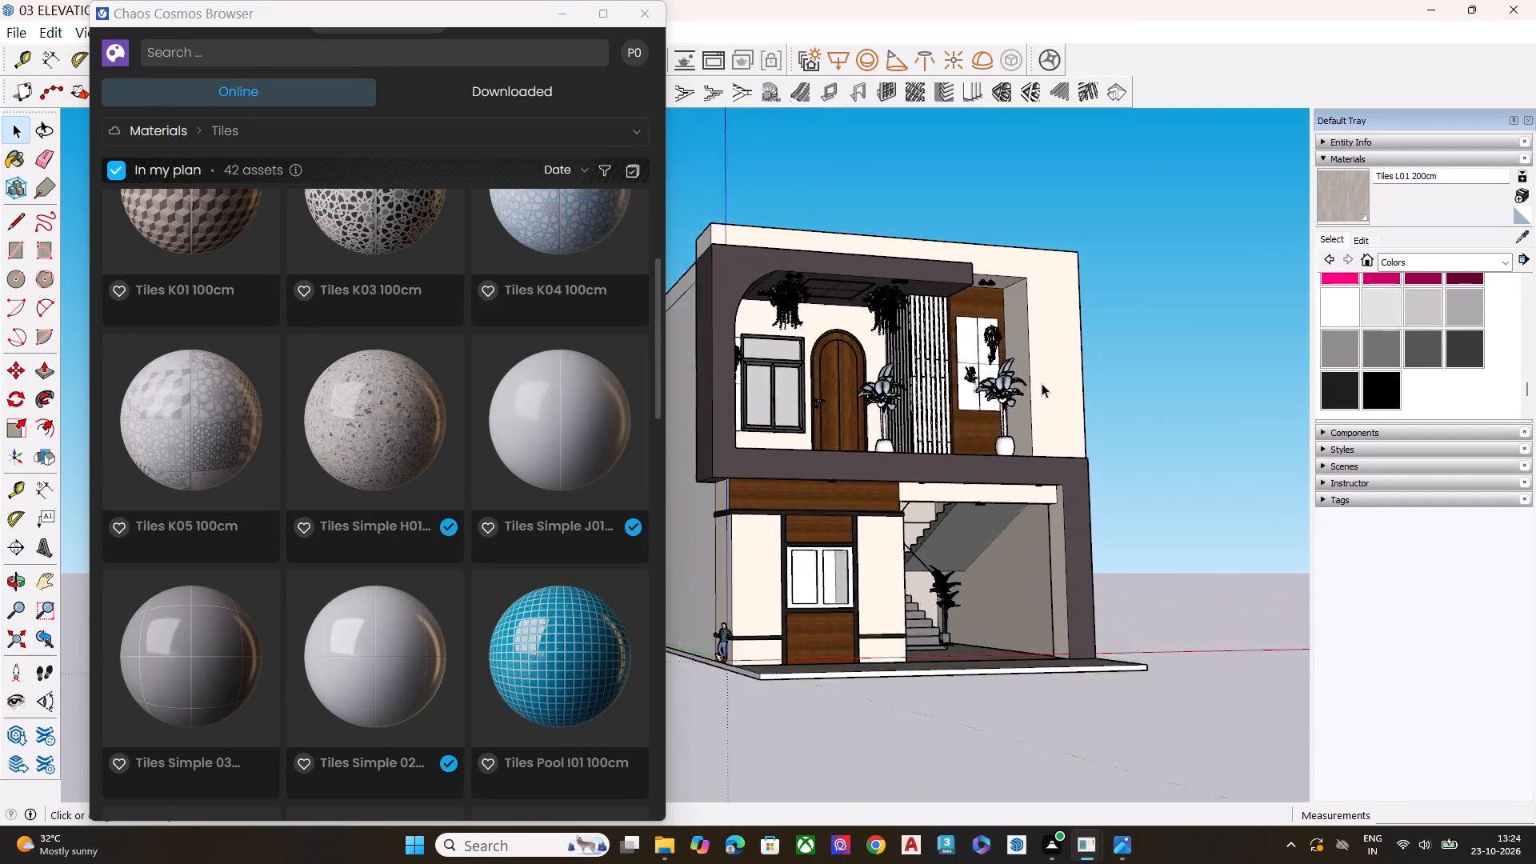
pyautogui.scroll(2, 1042, 383)
pyautogui.scroll(-2, 1074, 410)
pyautogui.scroll(1, 1127, 454)
pyautogui.scroll(-4, 1130, 463)
pyautogui.moveTo(1018, 523); pyautogui.dragTo(1002, 634, button='middle')
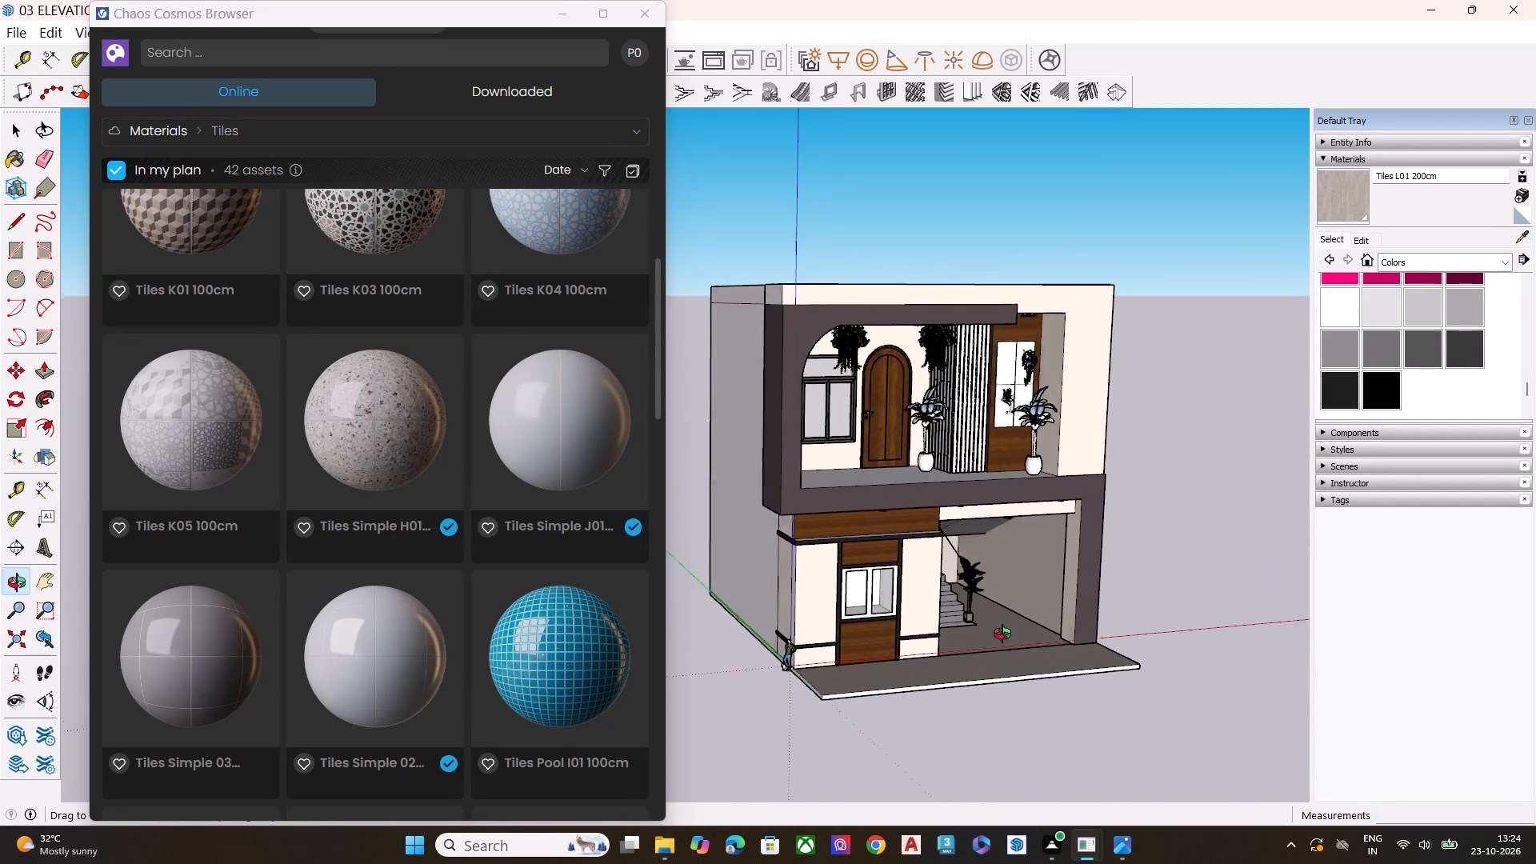
pyautogui.moveTo(1002, 634); pyautogui.dragTo(886, 627, button='middle')
pyautogui.moveTo(1022, 389); pyautogui.dragTo(976, 557, button='middle')
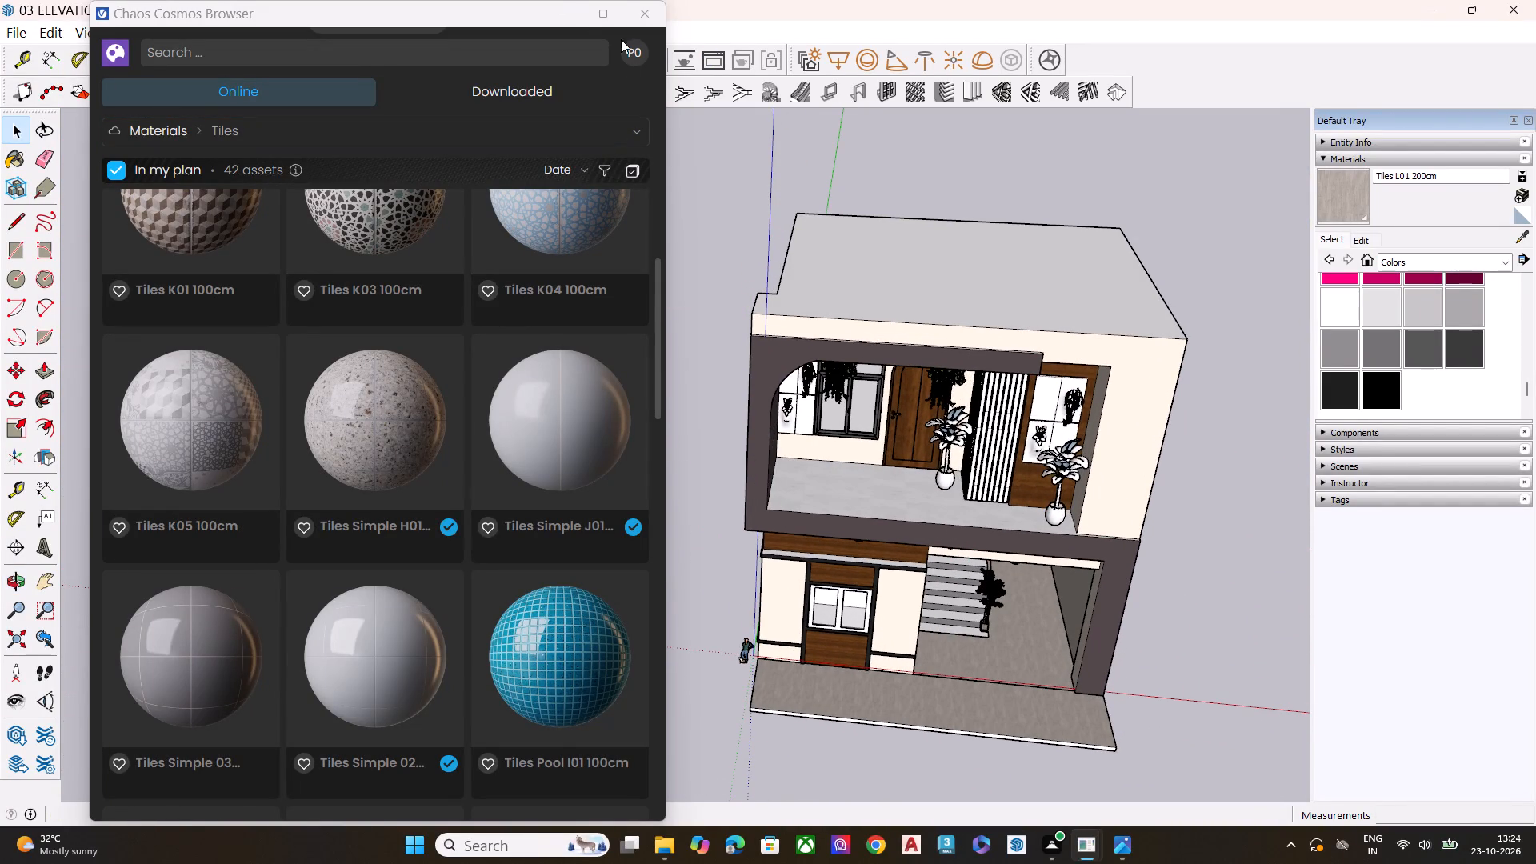
pyautogui.click(568, 15)
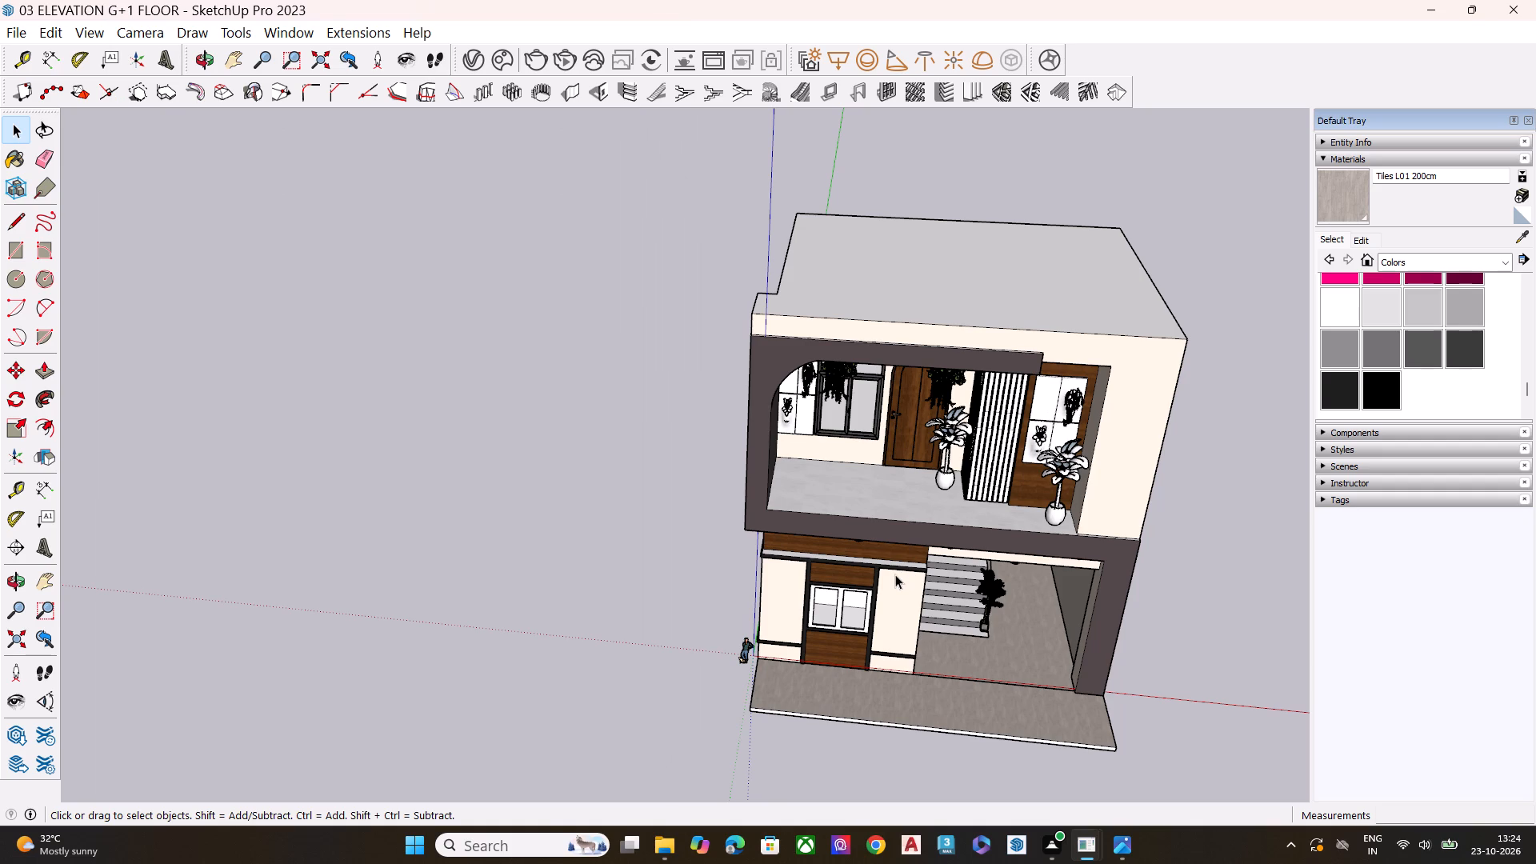
# Draw a rectangular outline with the Line tool on the roof against the parking-side edge, with its two short sides about 16' long.
pyautogui.scroll(-3, 832, 626)
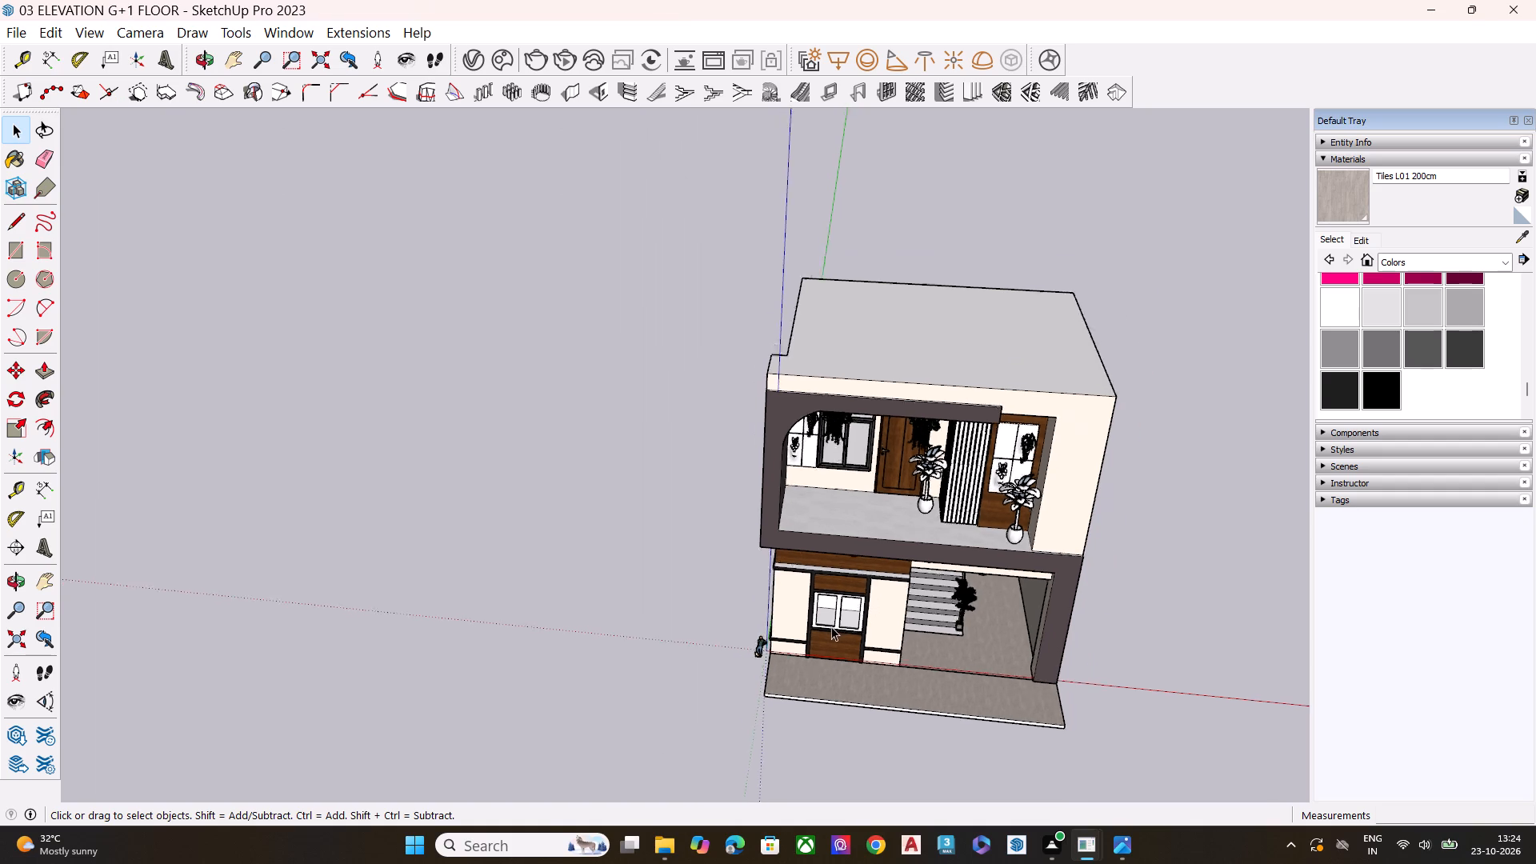
pyautogui.scroll(-4, 831, 626)
pyautogui.moveTo(791, 634); pyautogui.dragTo(656, 618, button='middle')
pyautogui.scroll(8, 877, 570)
pyautogui.moveTo(994, 568); pyautogui.dragTo(728, 568, button='middle')
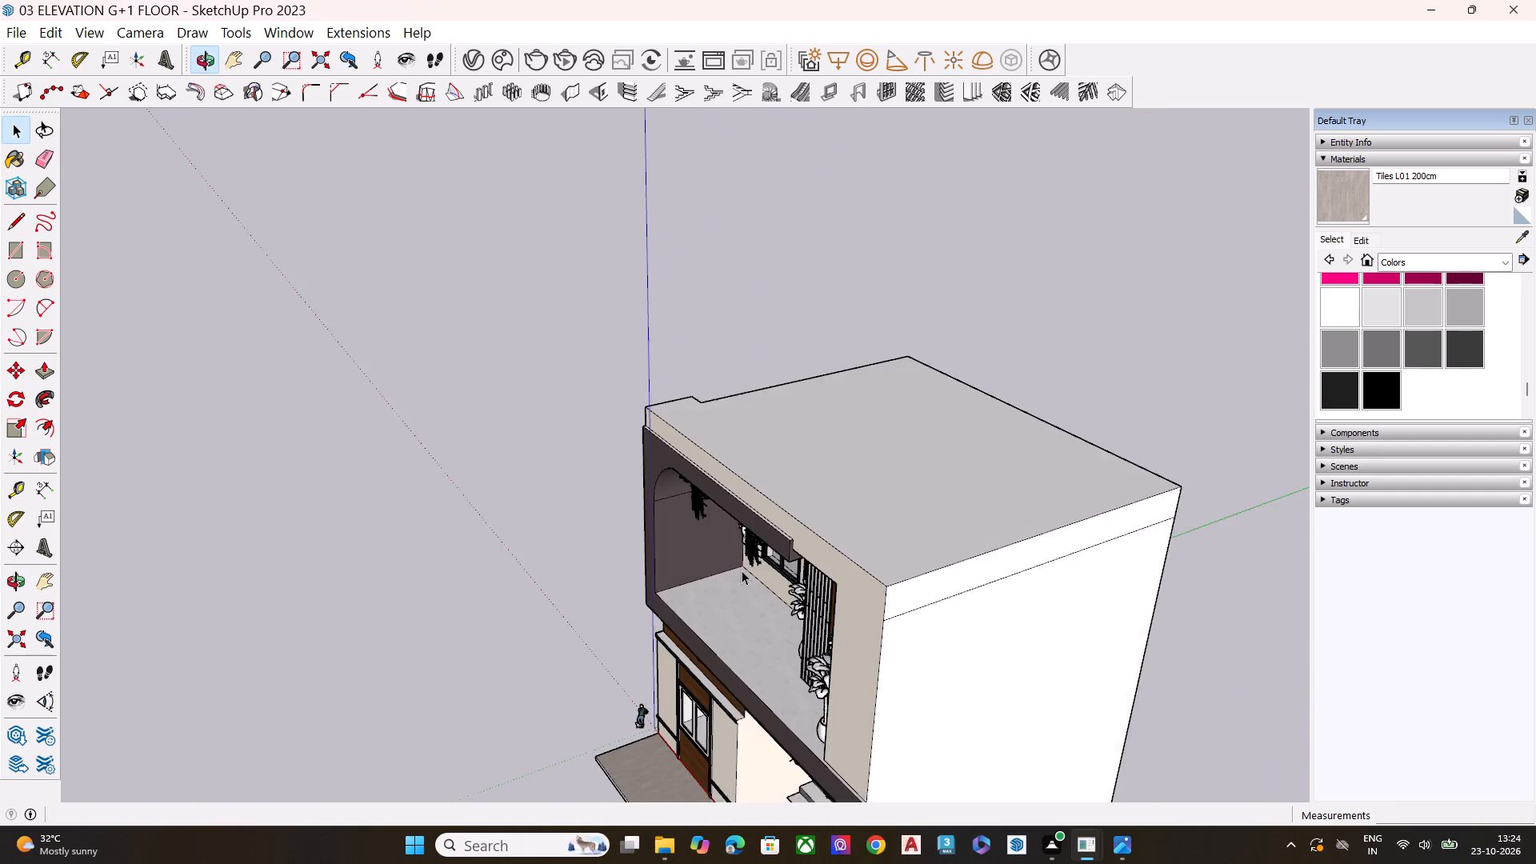
pyautogui.scroll(2, 760, 574)
pyautogui.press('l')
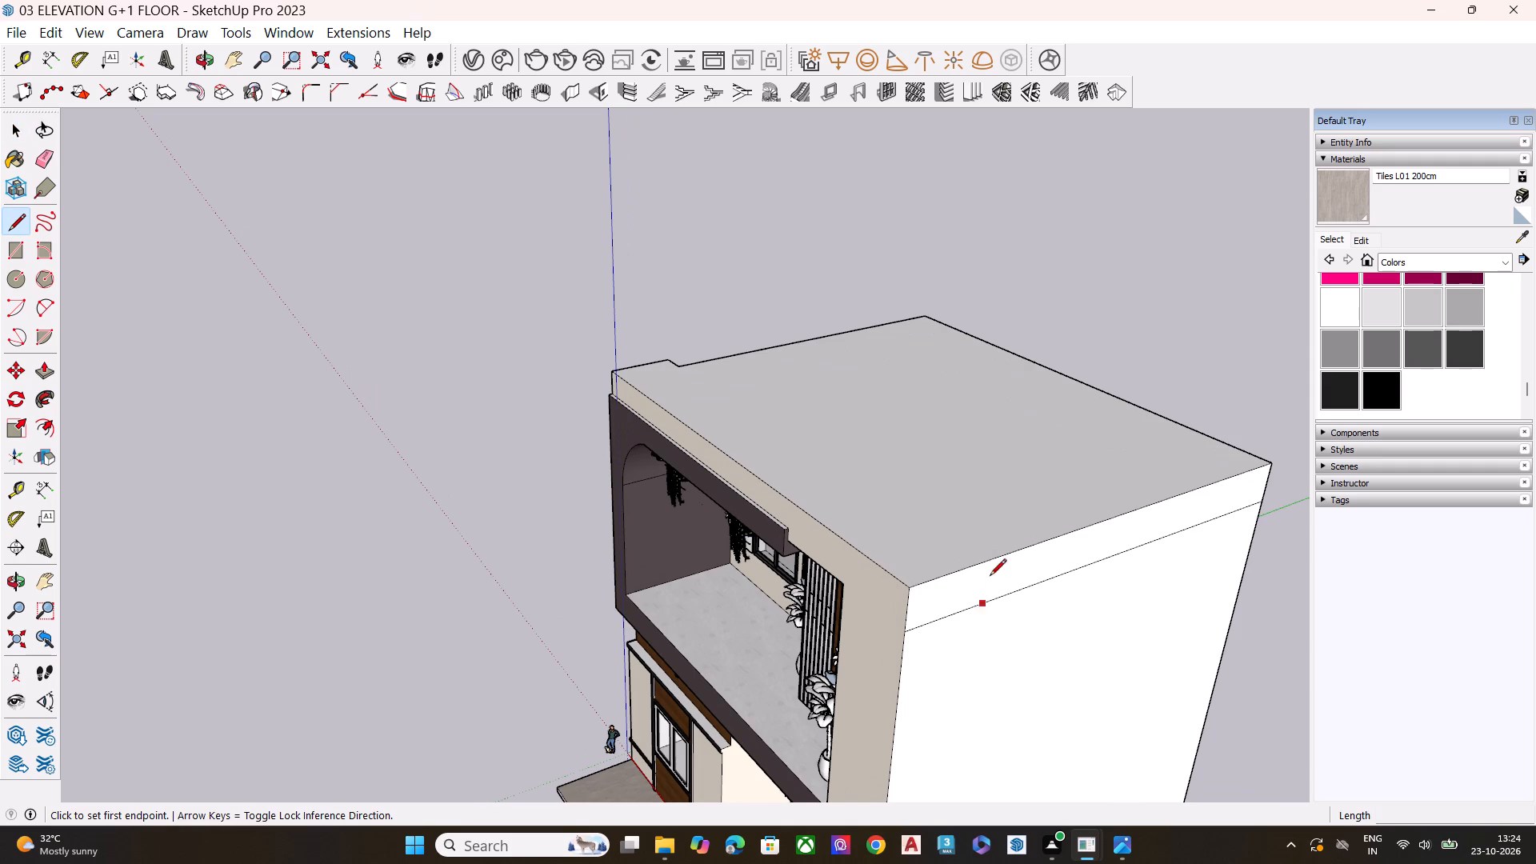
pyautogui.click(982, 564)
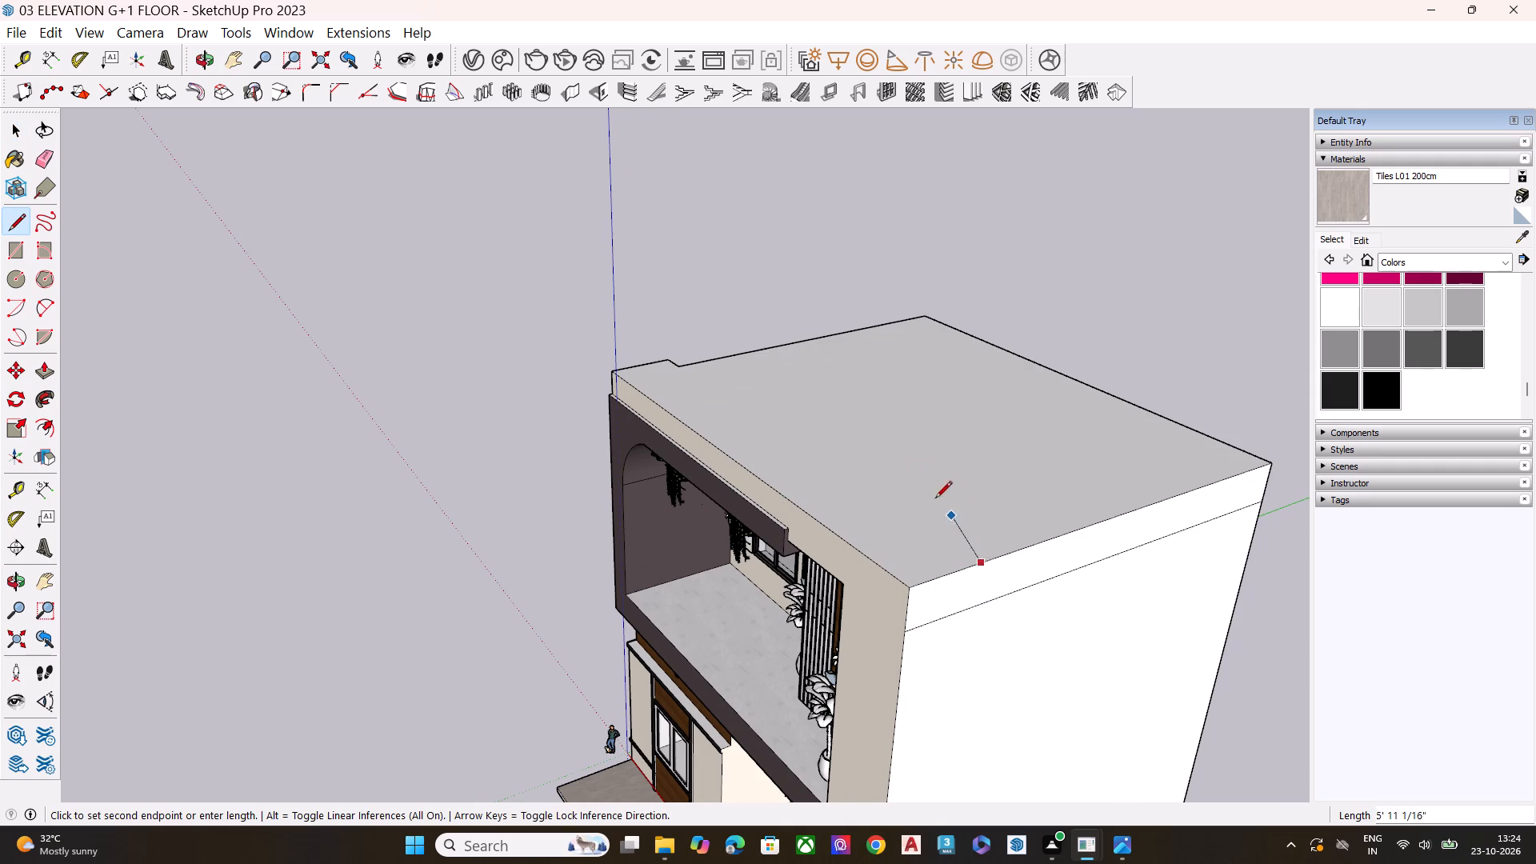
pyautogui.moveTo(880, 487); pyautogui.dragTo(881, 581, button='middle')
pyautogui.scroll(1, 881, 581)
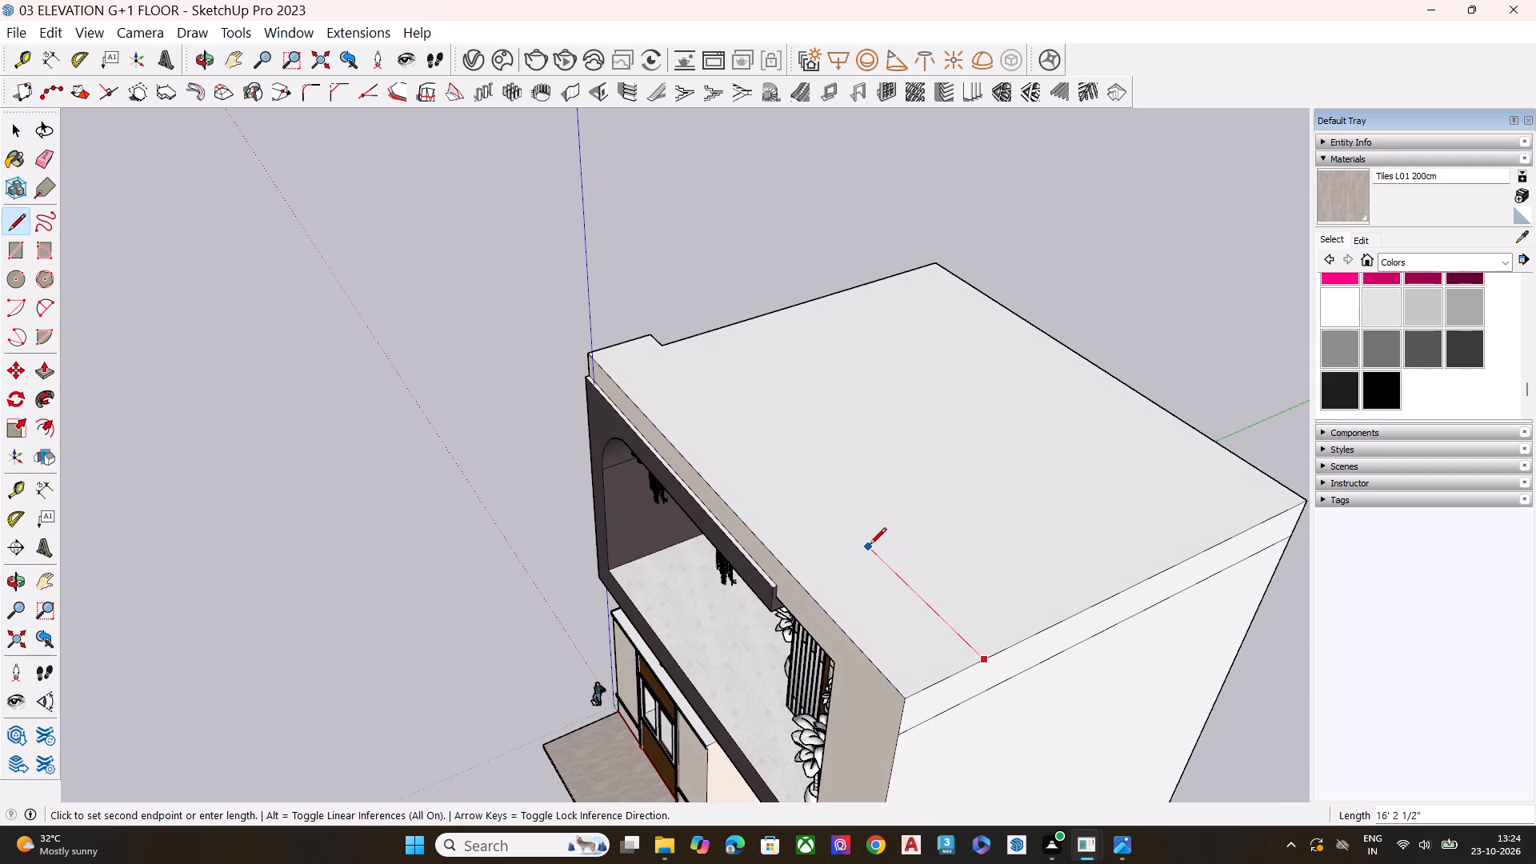
pyautogui.click(870, 546)
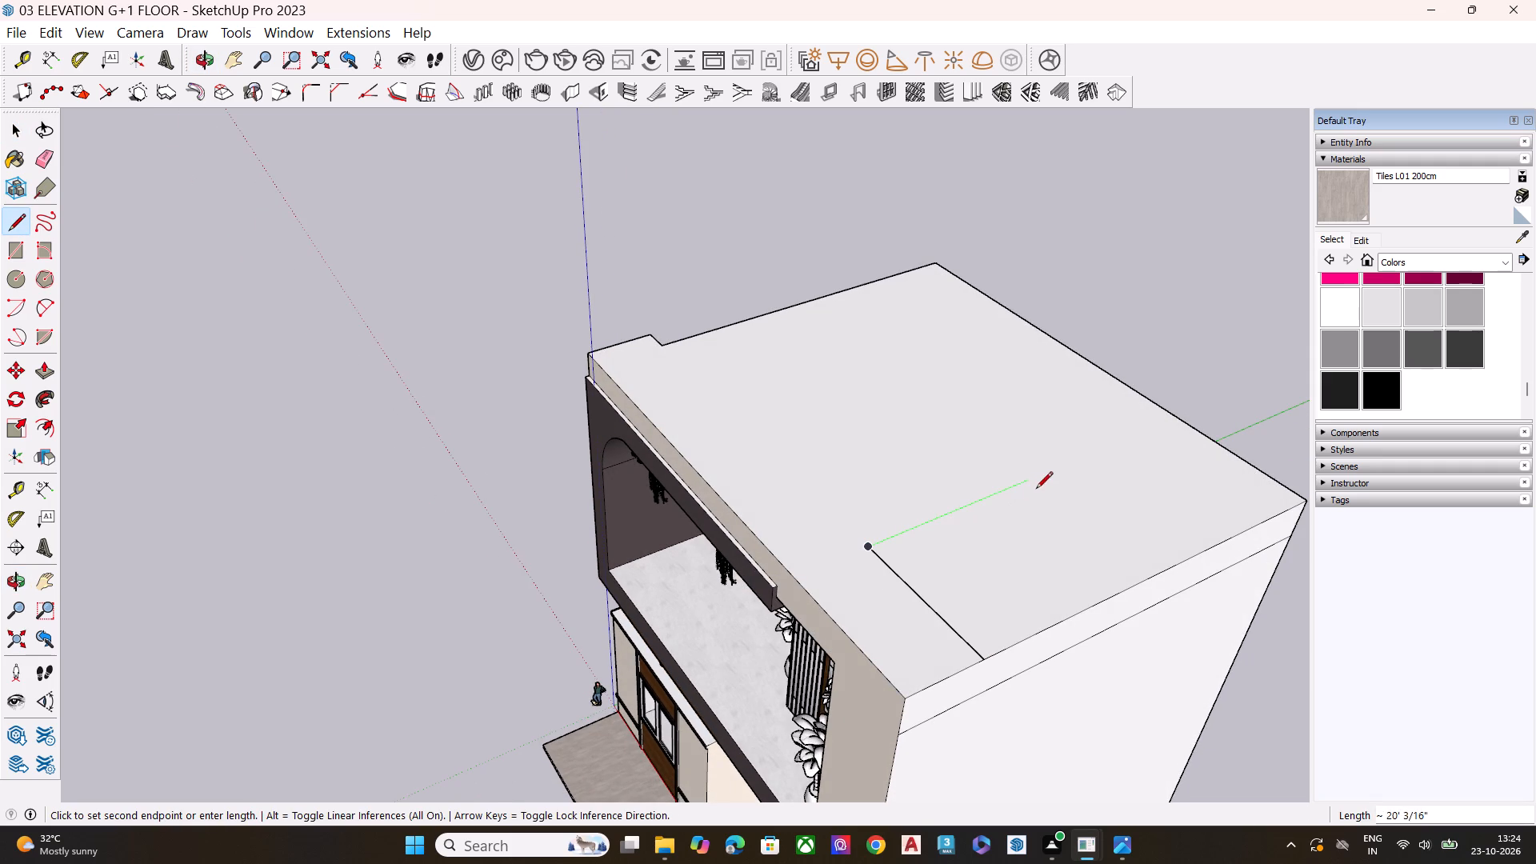
pyautogui.click(1121, 458)
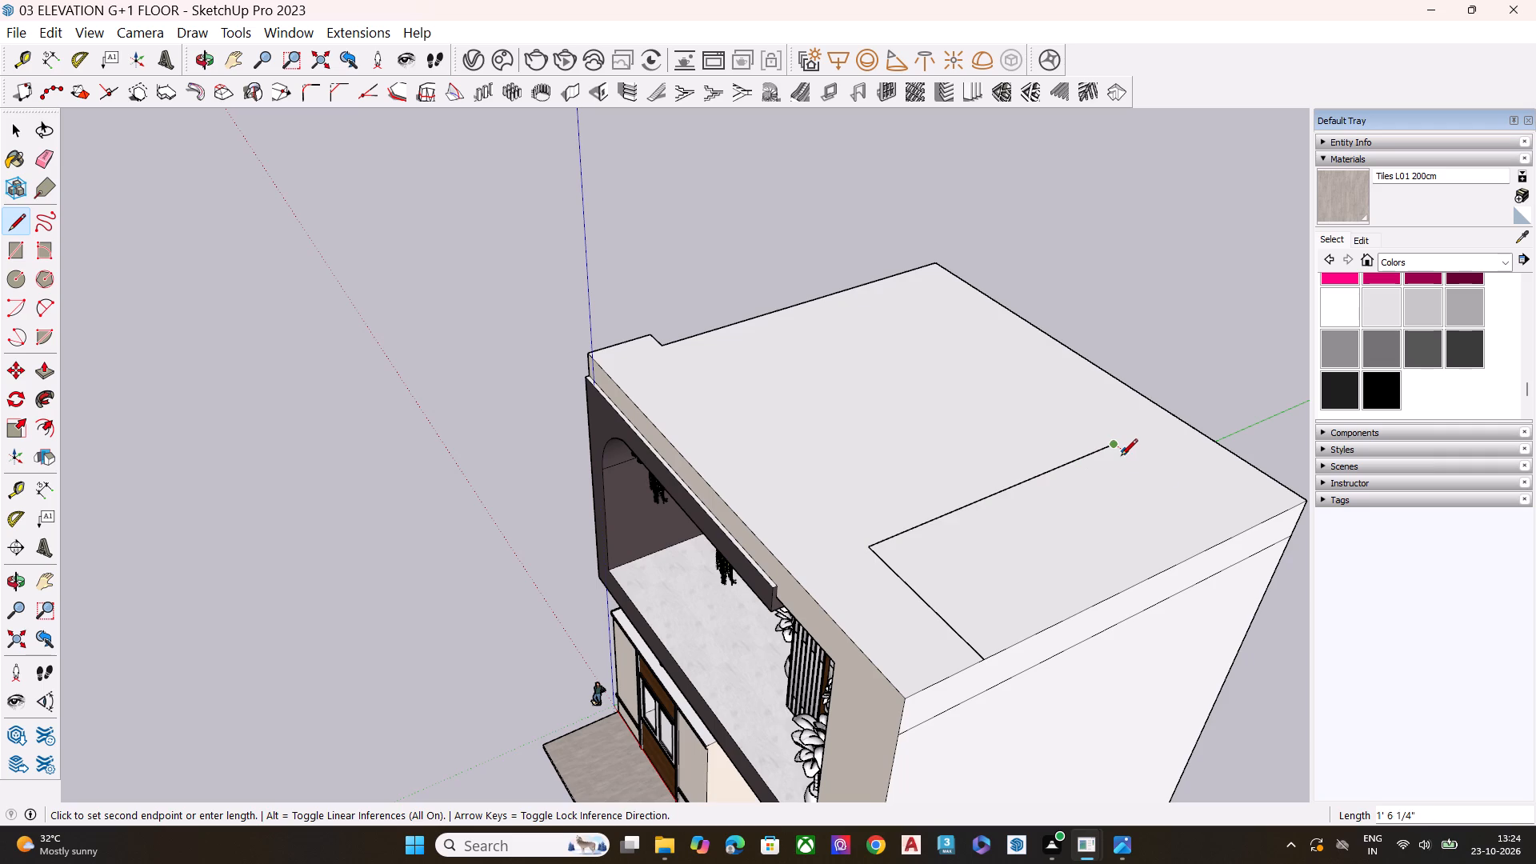
pyautogui.click(1242, 535)
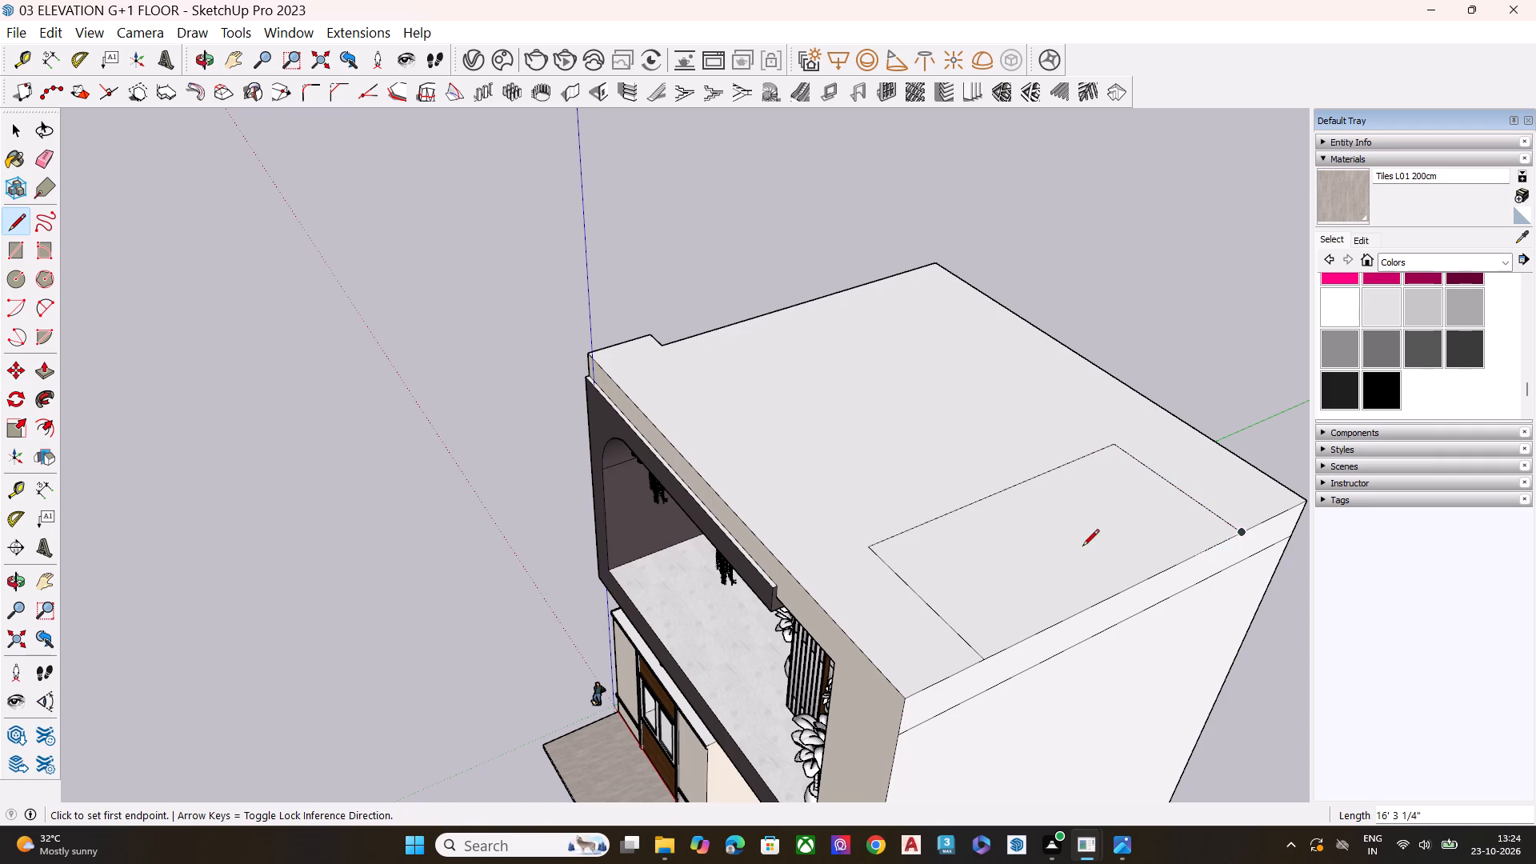
pyautogui.press('space')
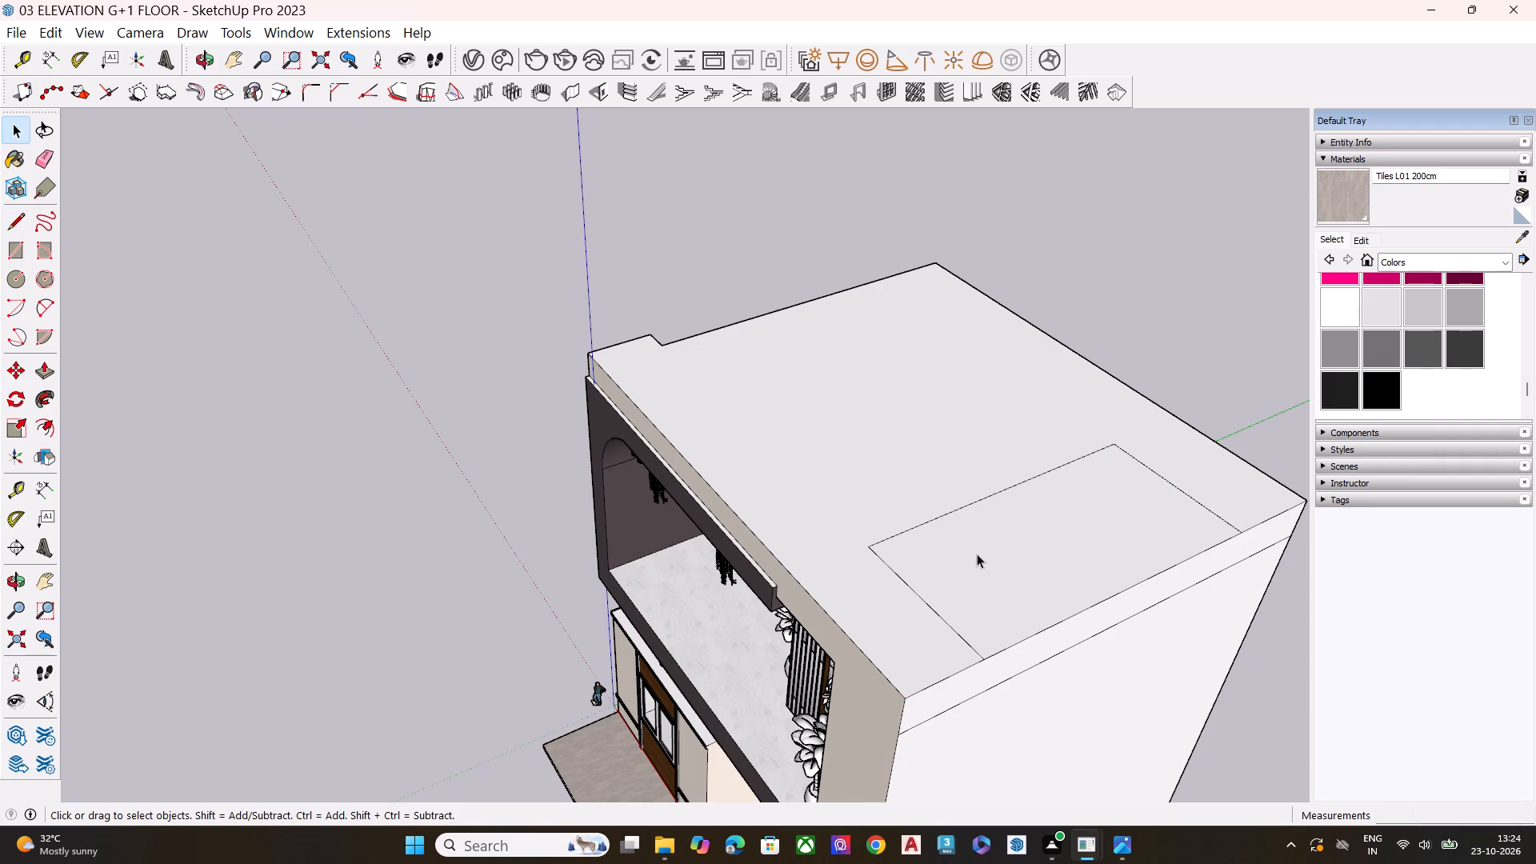
# Push/Pull the outlined roof rectangle upward about 12' 10" to form a rooftop block.
pyautogui.scroll(-5, 940, 551)
pyautogui.moveTo(990, 614); pyautogui.dragTo(1206, 510, button='middle')
pyautogui.scroll(6, 1030, 402)
pyautogui.moveTo(1009, 472); pyautogui.dragTo(1071, 467, button='middle')
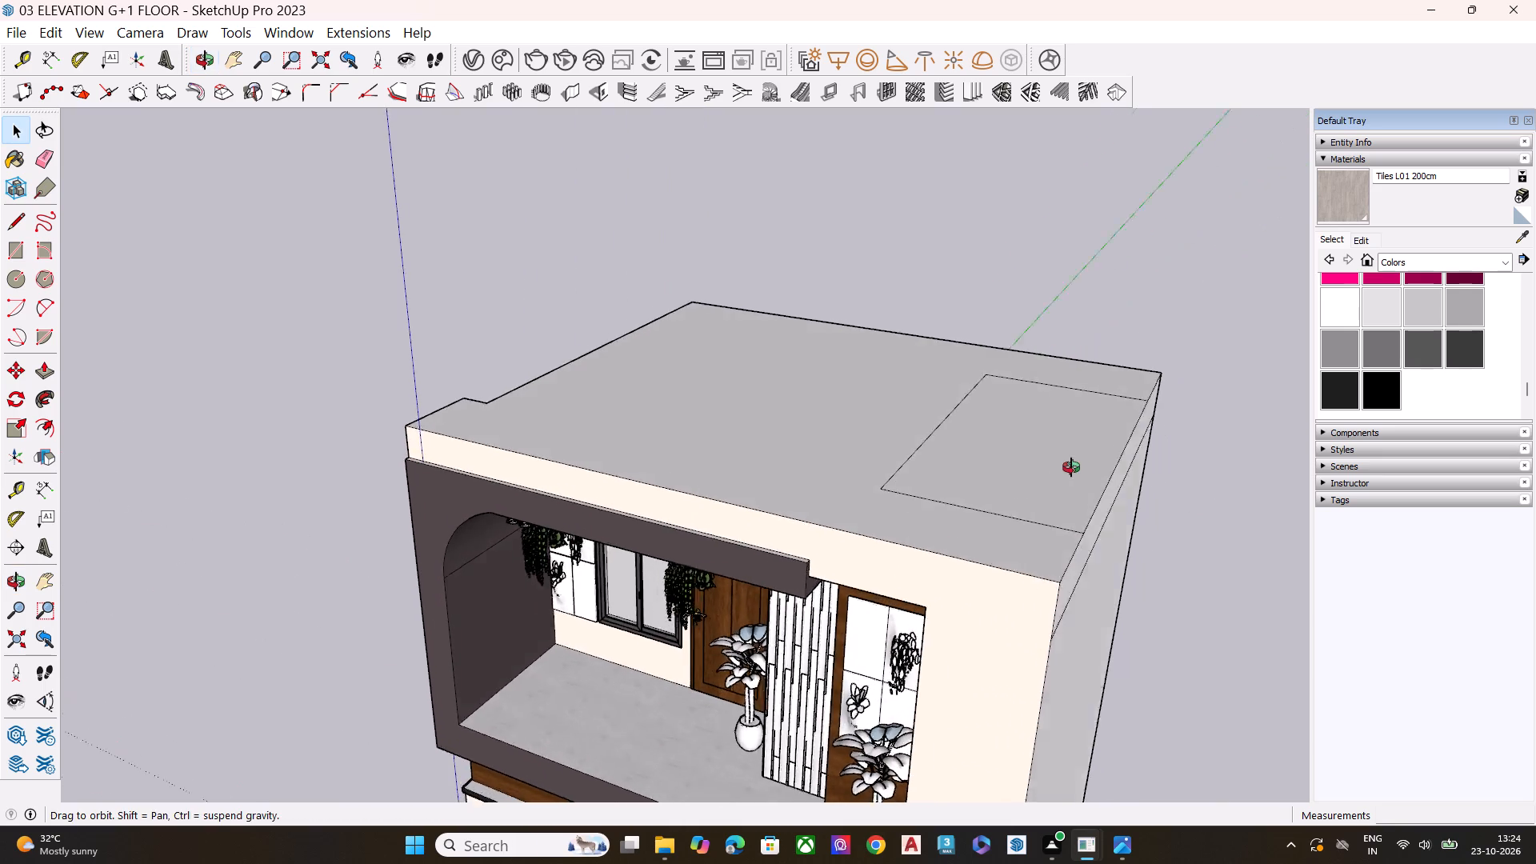
pyautogui.moveTo(1071, 467); pyautogui.dragTo(1082, 465, button='middle')
pyautogui.scroll(1, 1082, 465)
pyautogui.click(1066, 458)
pyautogui.press('p')
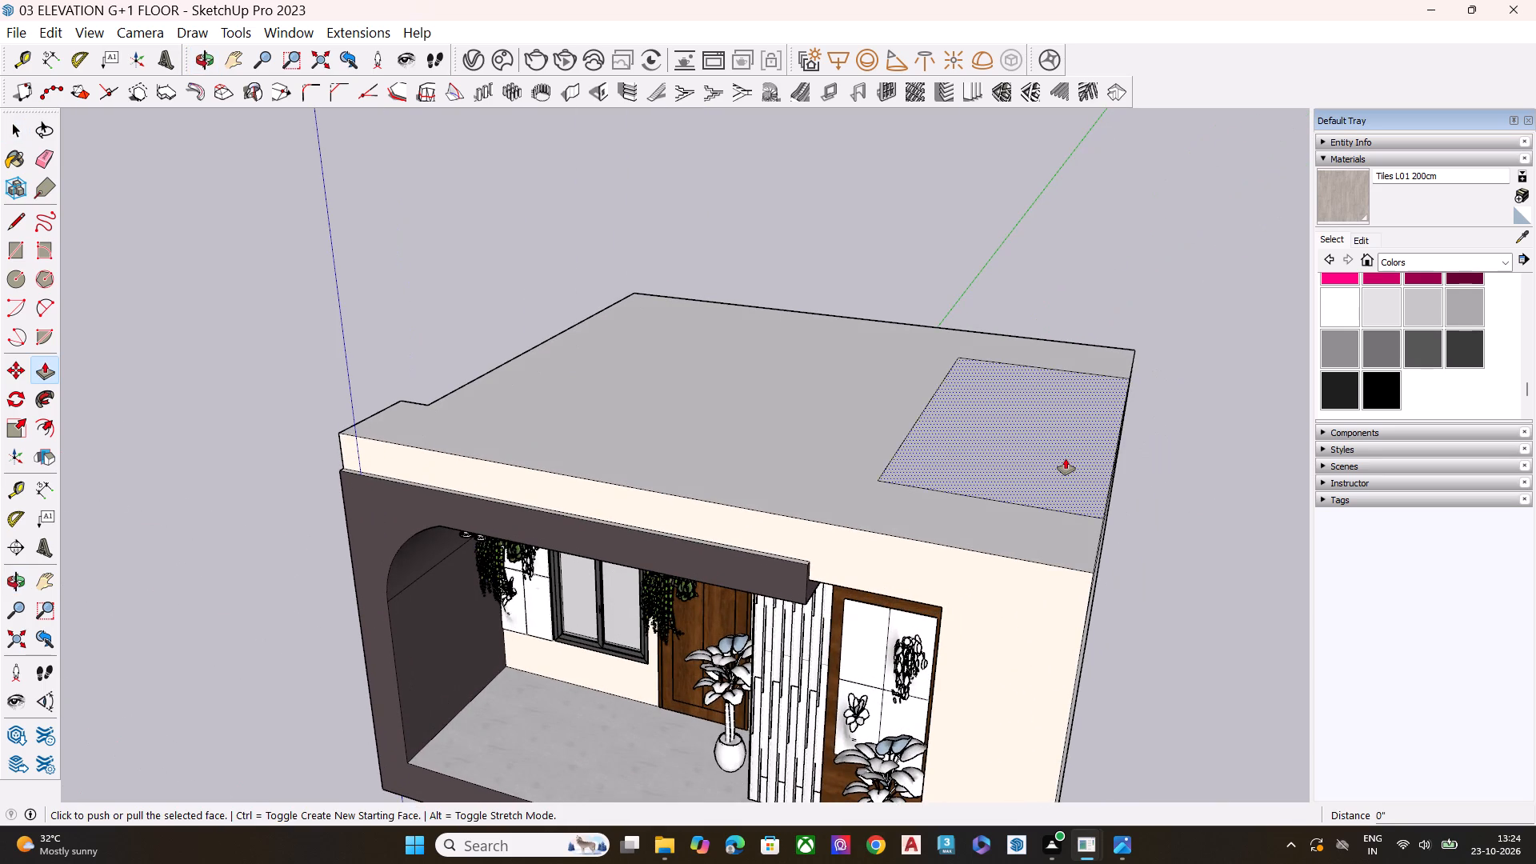
pyautogui.click(1066, 458)
pyautogui.click(1081, 301)
pyautogui.moveTo(998, 470); pyautogui.dragTo(1112, 356, button='middle')
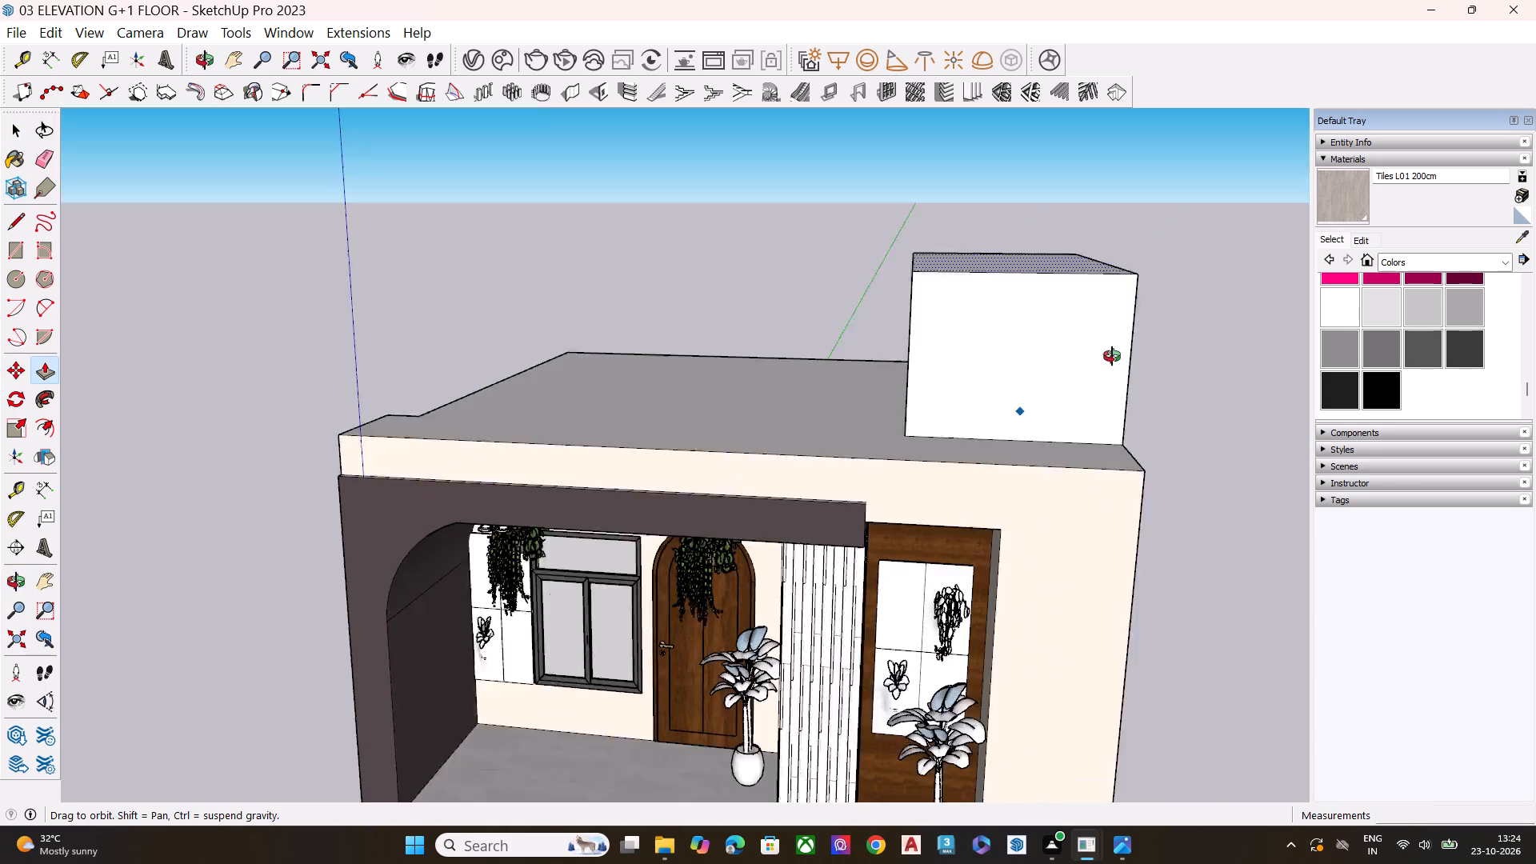
pyautogui.moveTo(1112, 356); pyautogui.dragTo(1156, 305, button='middle')
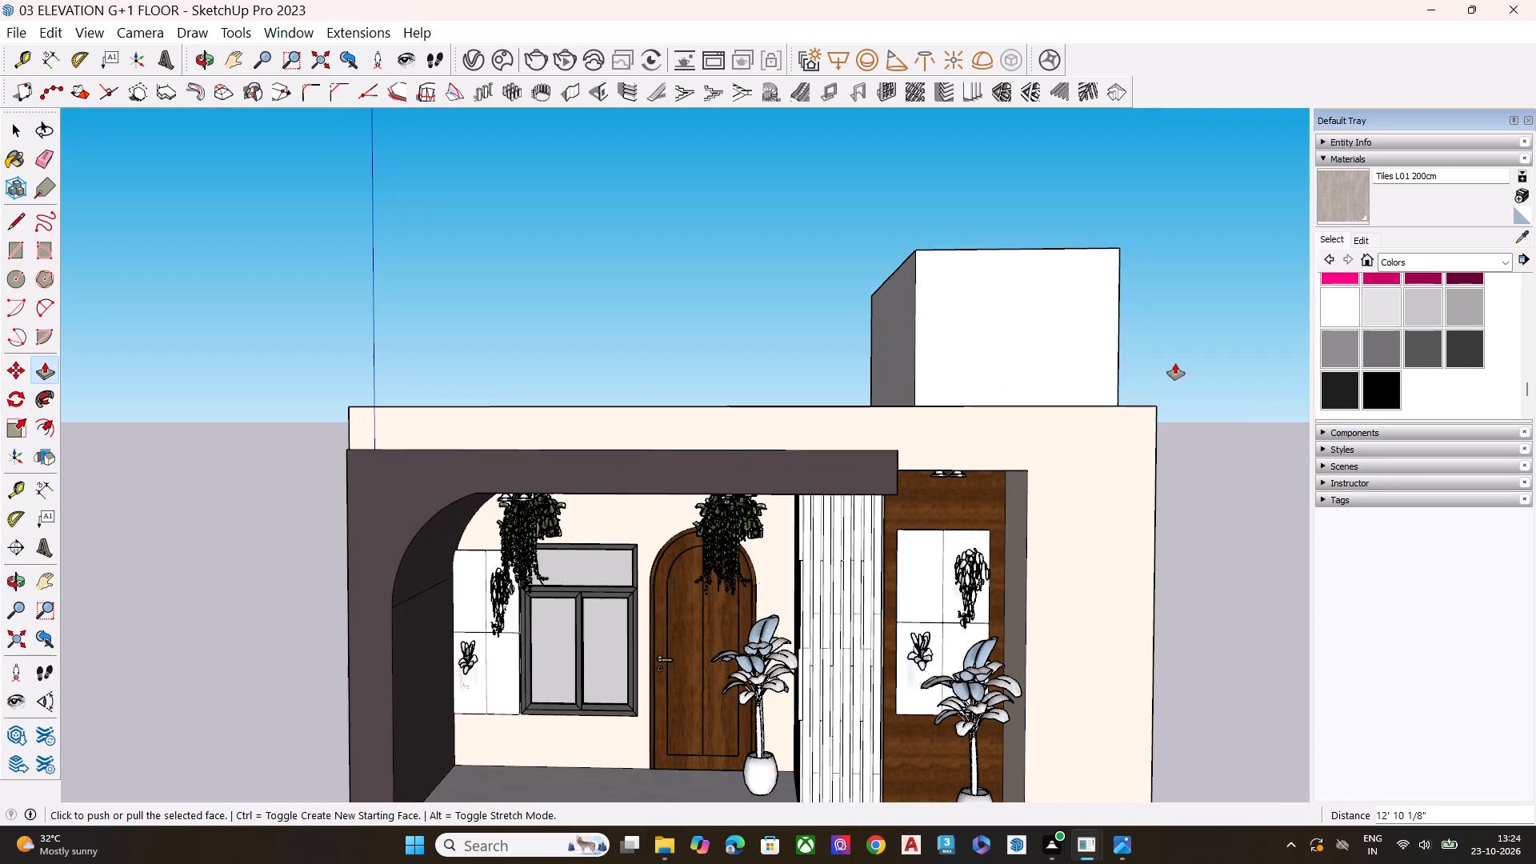
pyautogui.press('space')
# Push/Pull the rooftop block's side face about 8' 8" toward the middle of the roof to widen the block.
pyautogui.scroll(-3, 851, 357)
pyautogui.moveTo(906, 411); pyautogui.dragTo(1092, 517, button='middle')
pyautogui.scroll(5, 990, 355)
pyautogui.click(826, 326)
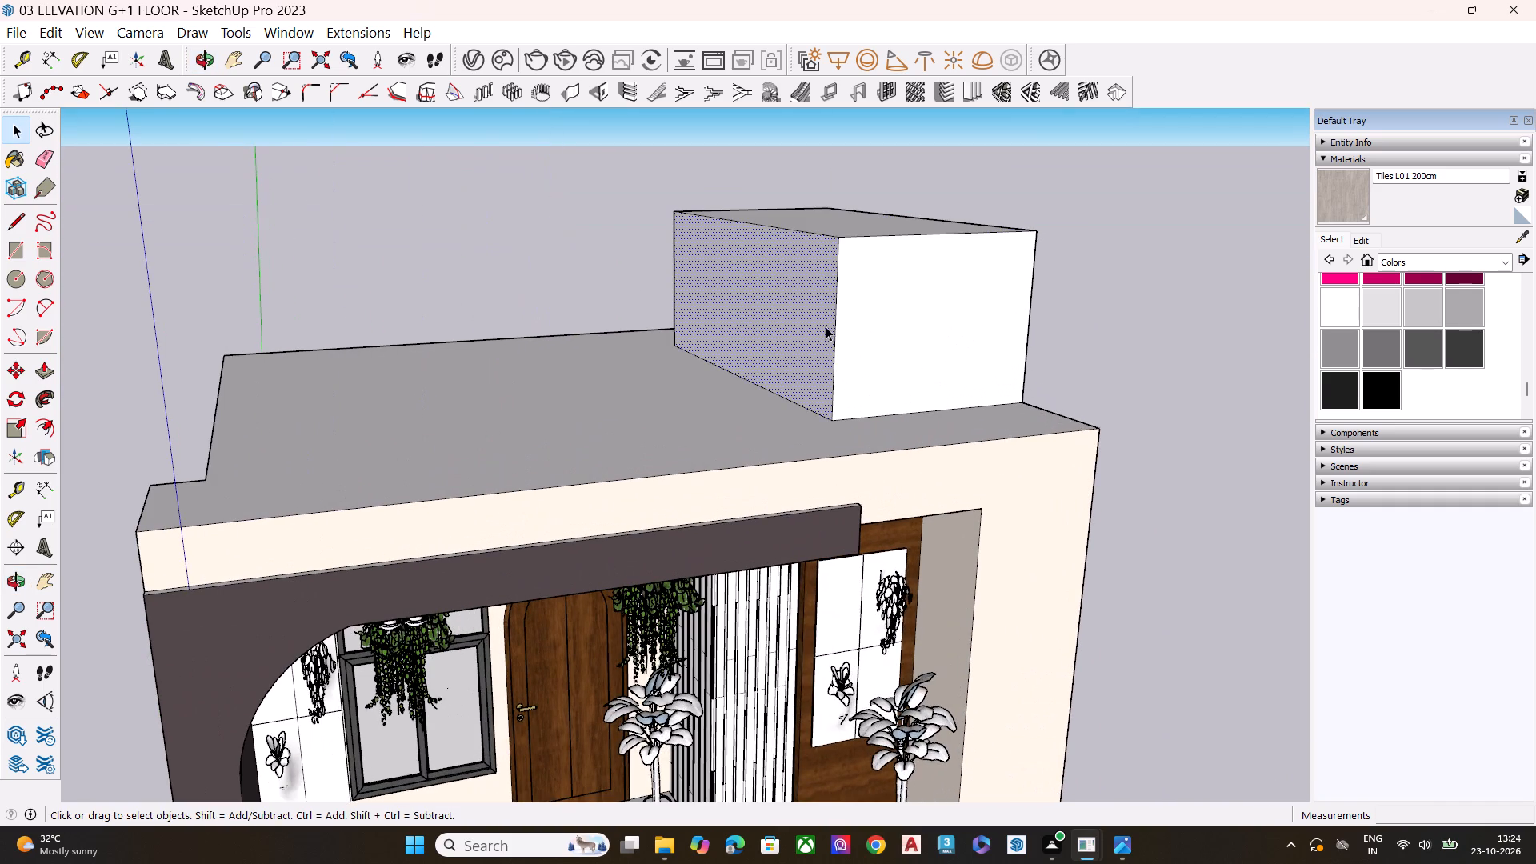
pyautogui.press('p')
pyautogui.click(826, 326)
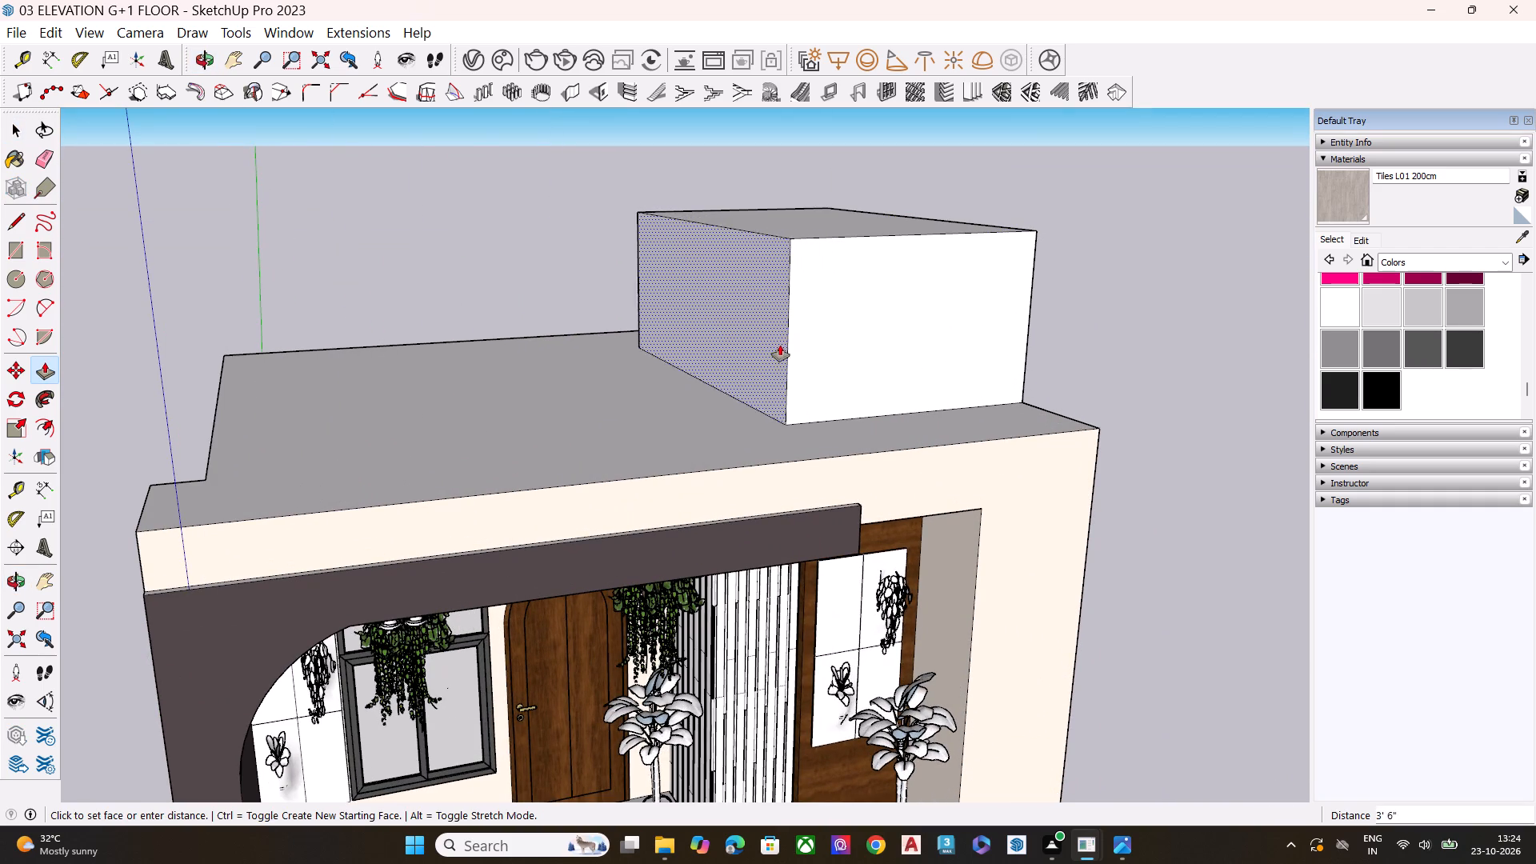
pyautogui.moveTo(751, 462); pyautogui.dragTo(690, 276, button='middle')
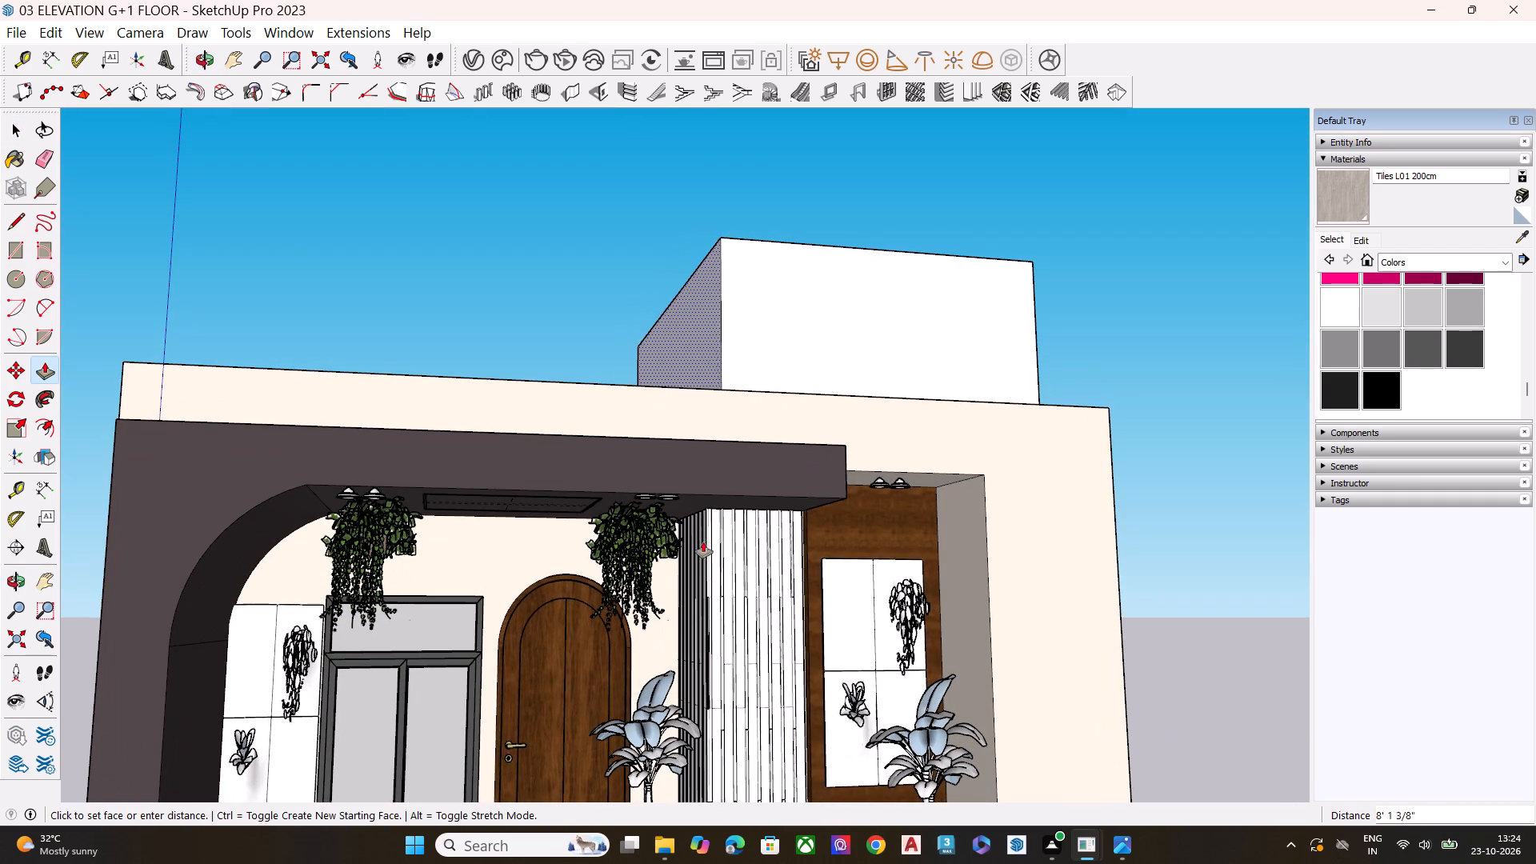
pyautogui.click(706, 550)
pyautogui.moveTo(906, 261); pyautogui.dragTo(841, 308, button='middle')
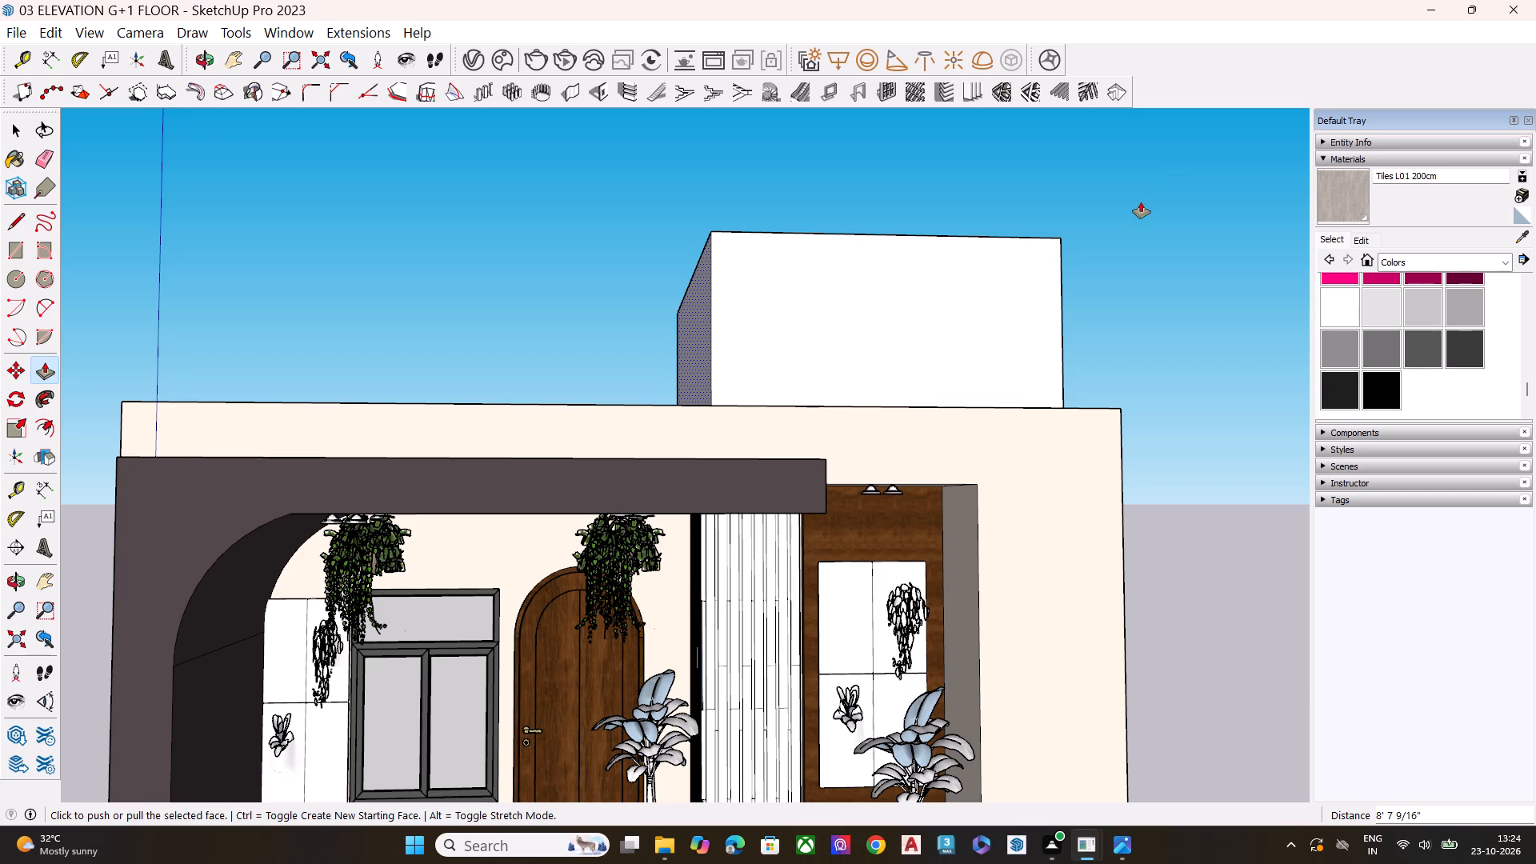
pyautogui.press('space')
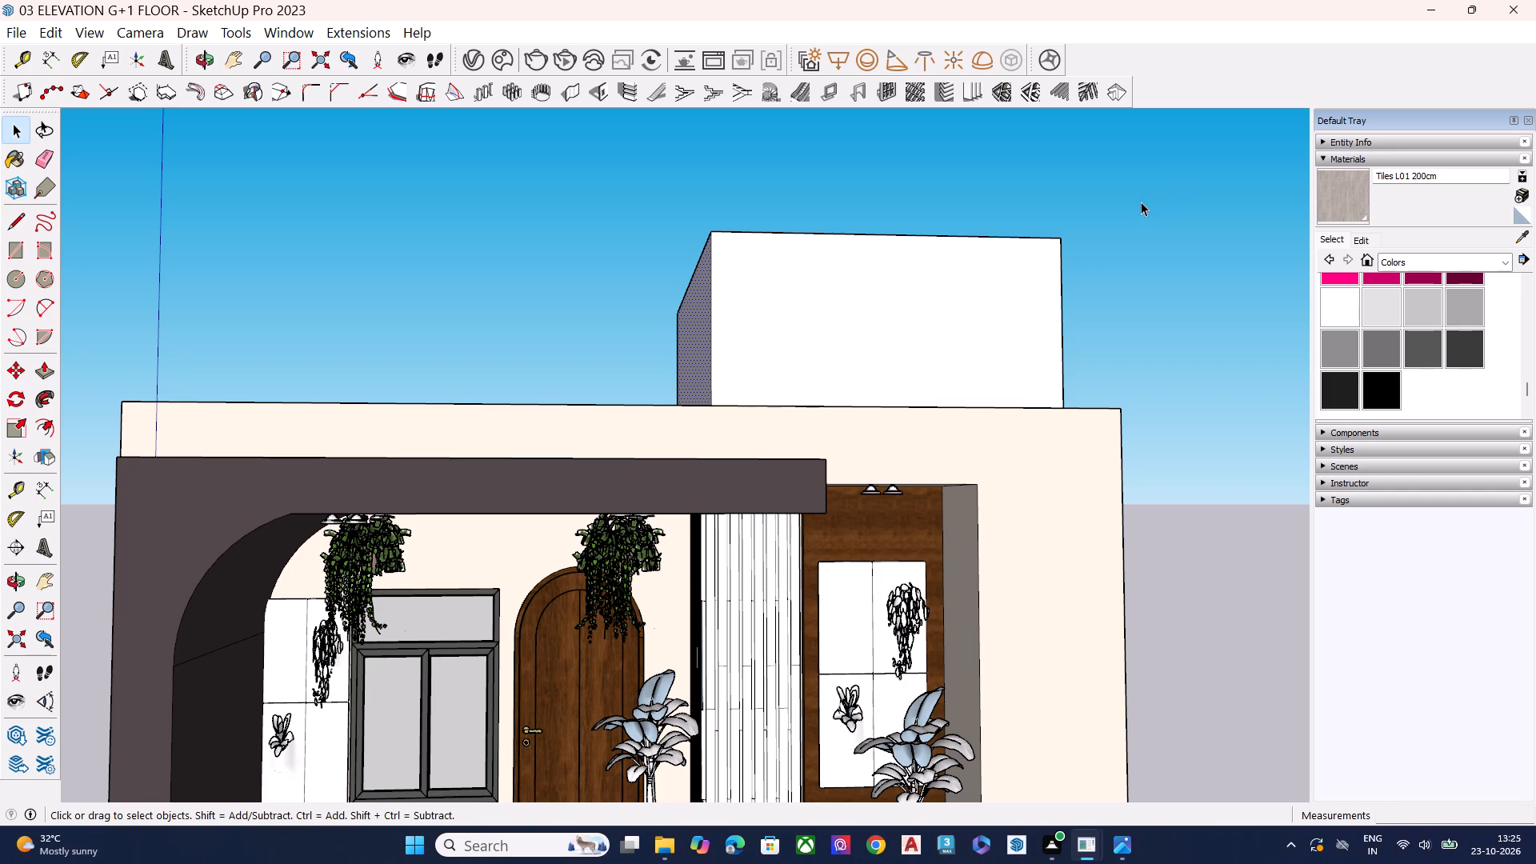
pyautogui.click(1142, 227)
pyautogui.scroll(-7, 1097, 303)
pyautogui.moveTo(1023, 359); pyautogui.dragTo(1051, 490, button='middle')
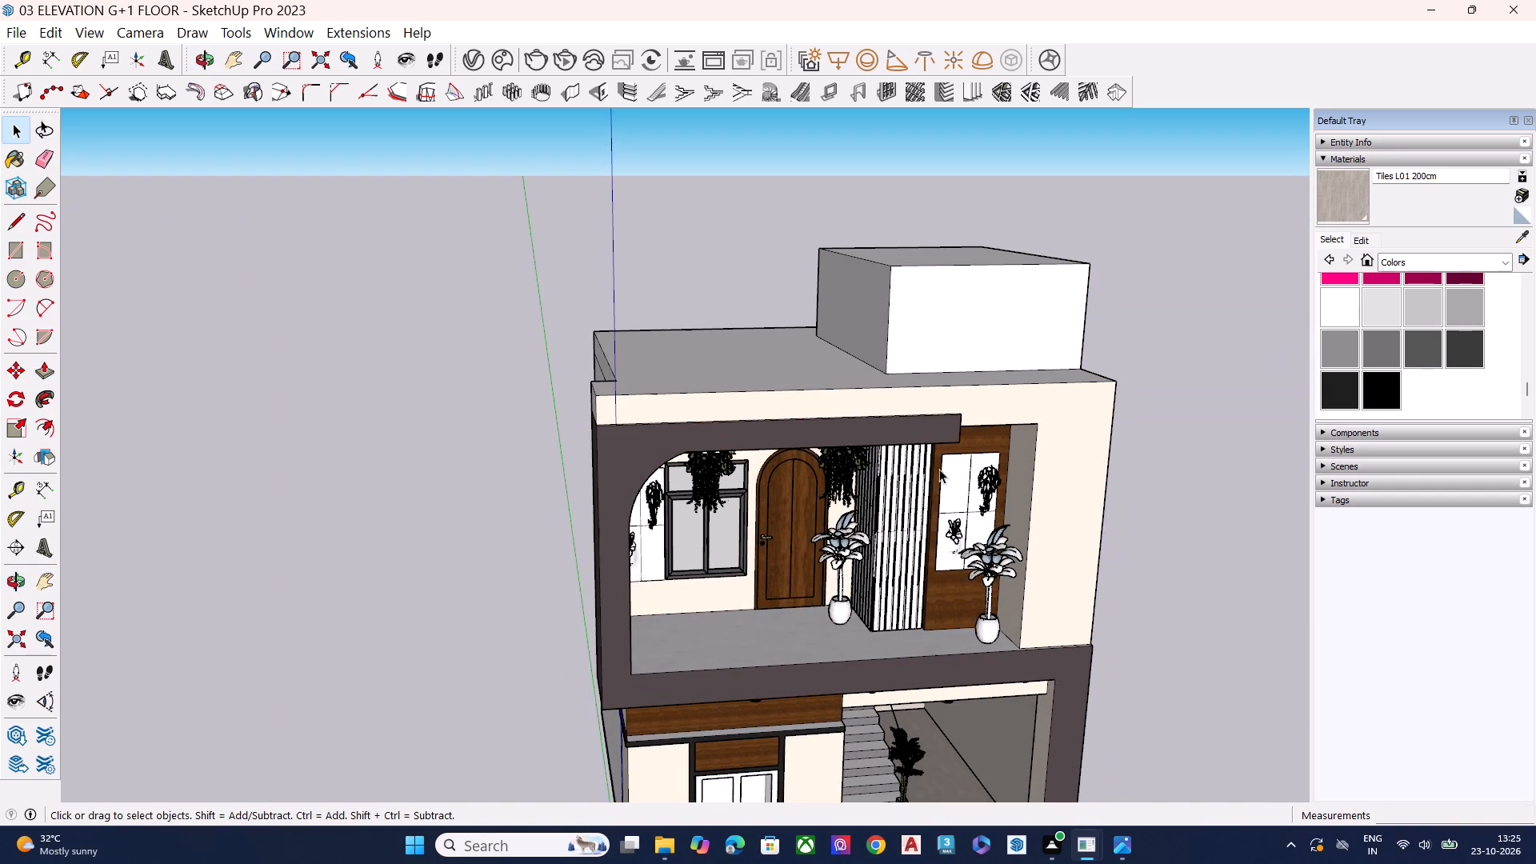
# Switch to Chrome, search Google for 3d warehouse and open the 3D Warehouse site.
pyautogui.click(872, 841)
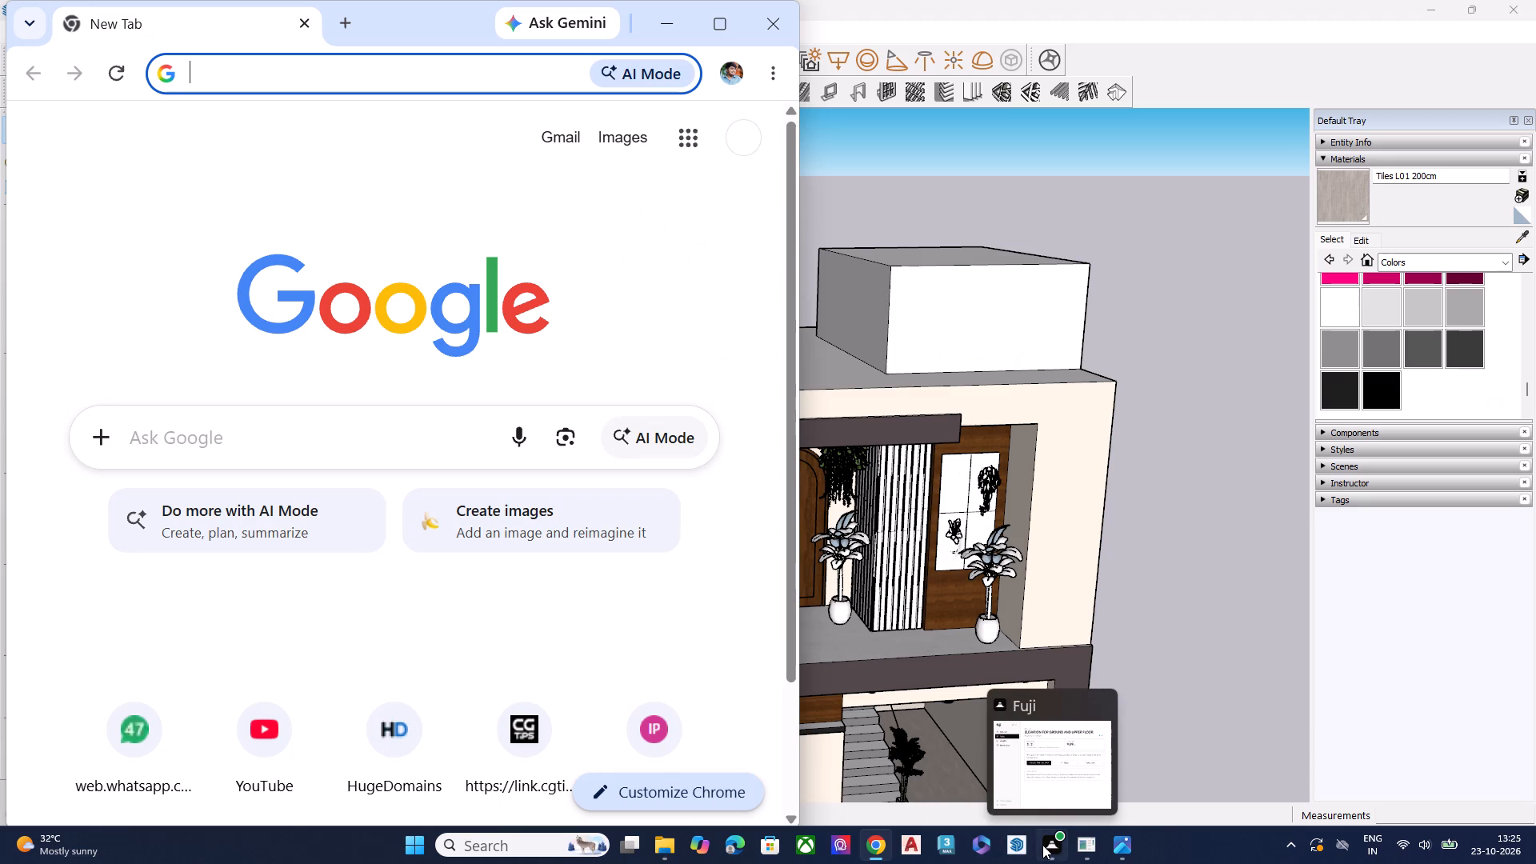
pyautogui.click(1191, 562)
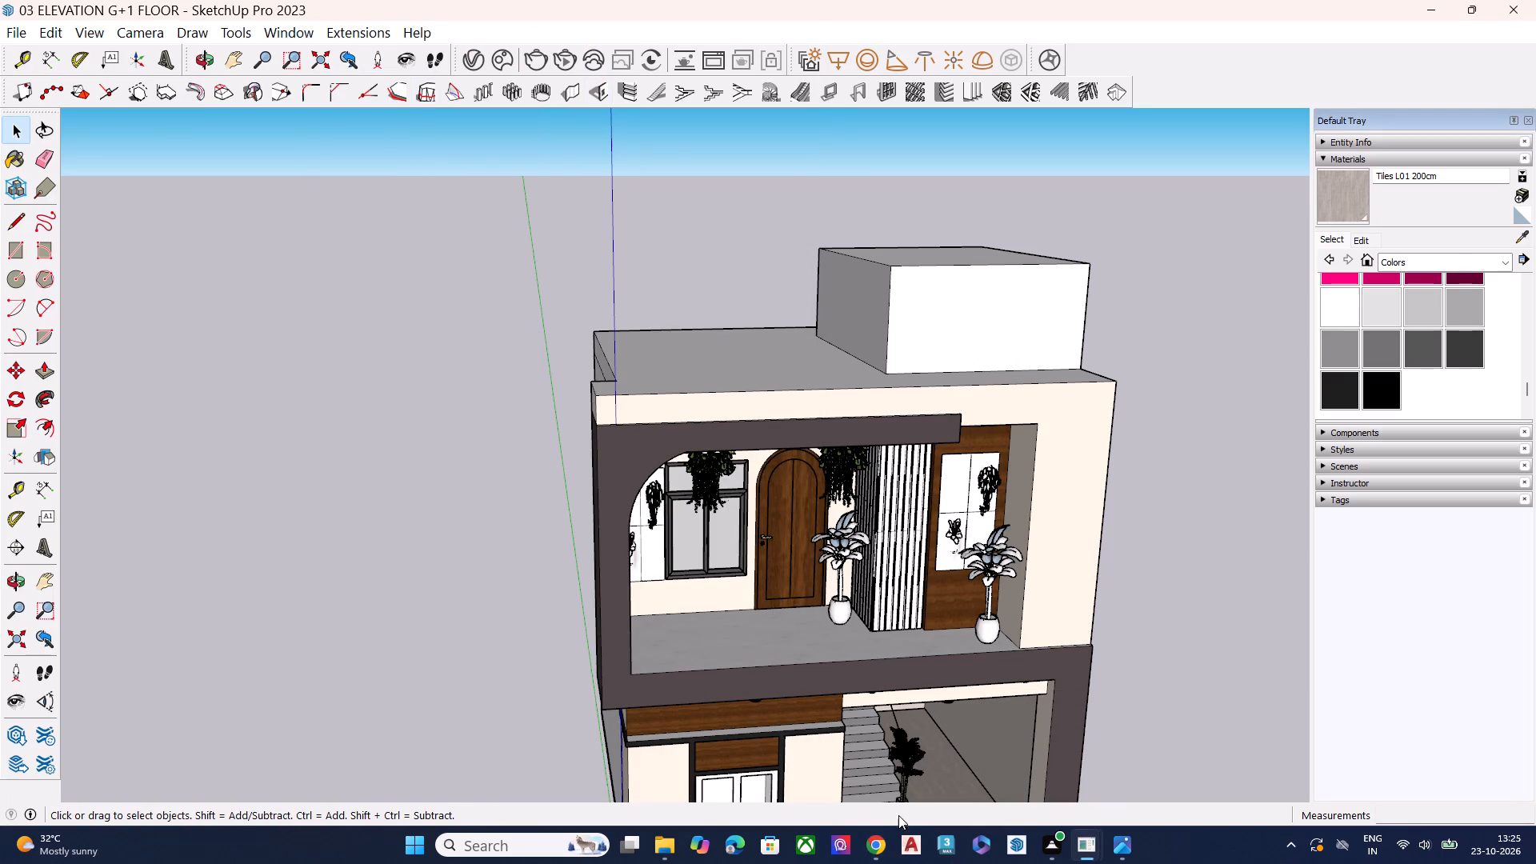
pyautogui.click(868, 839)
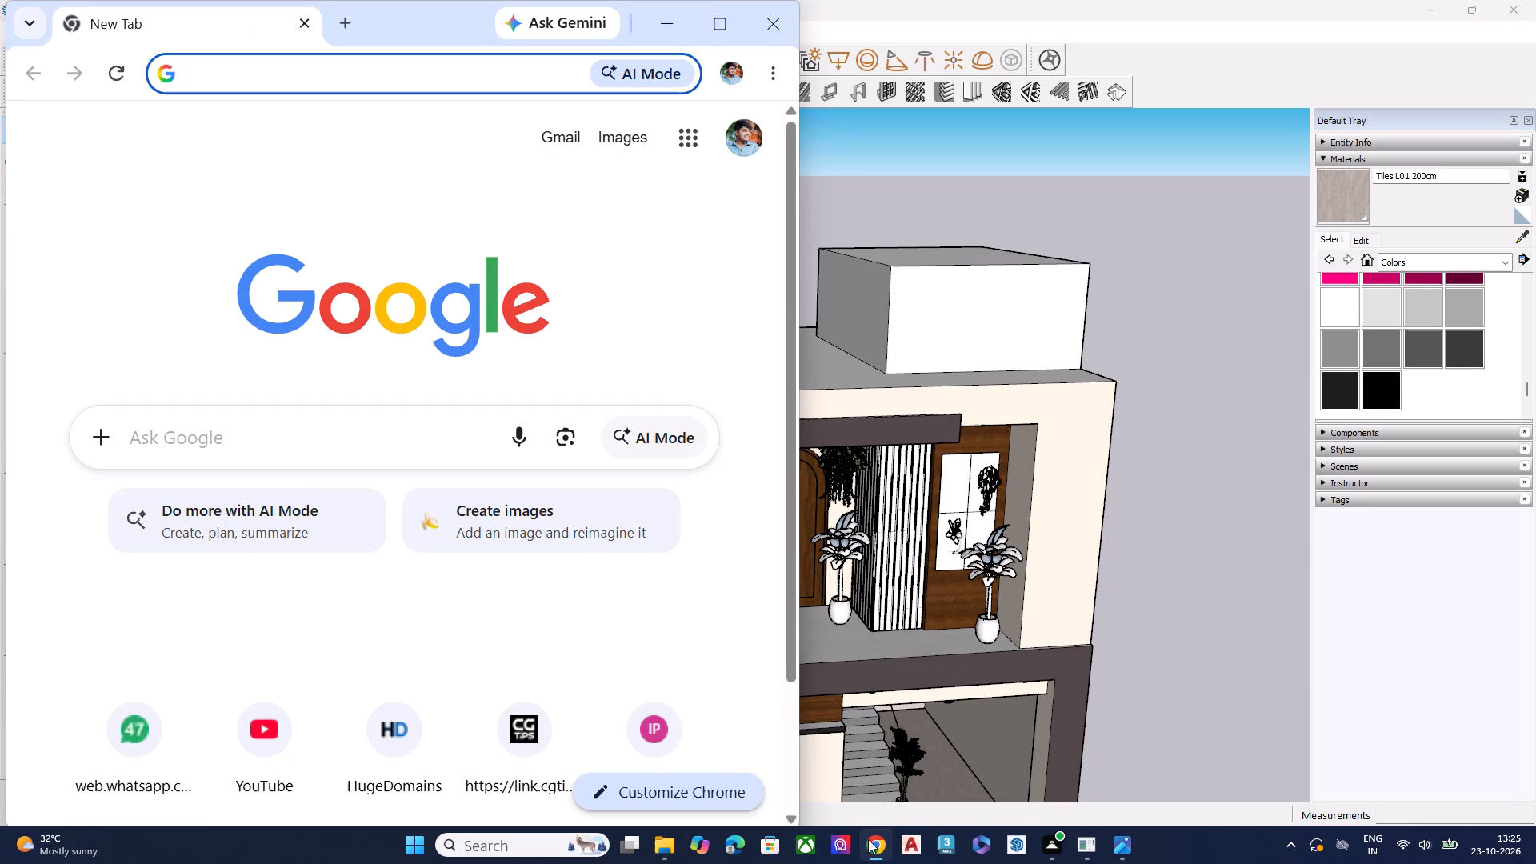
pyautogui.click(358, 434)
pyautogui.click(310, 501)
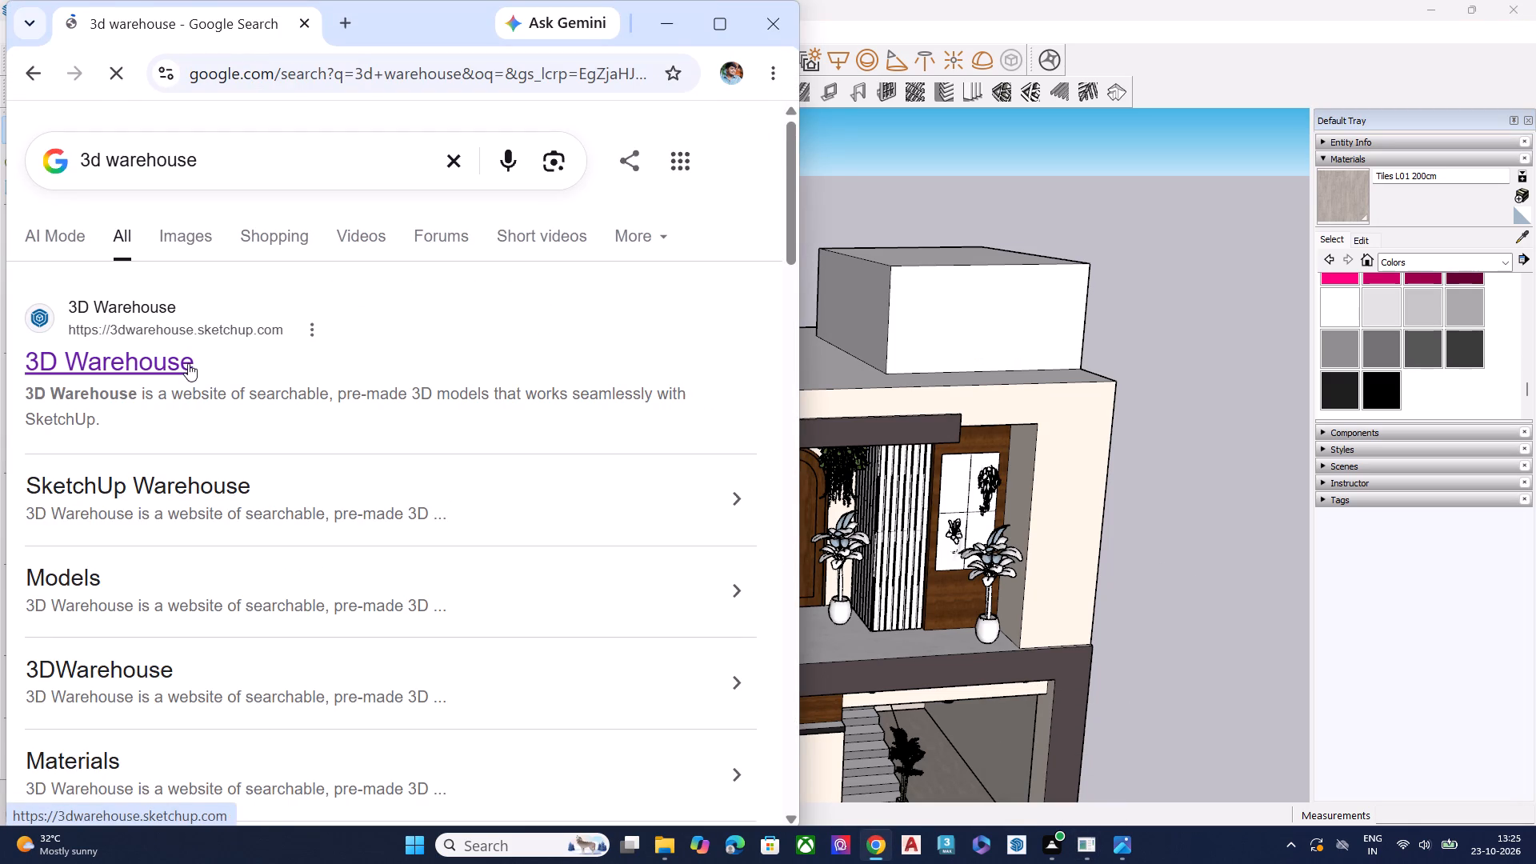
pyautogui.click(188, 362)
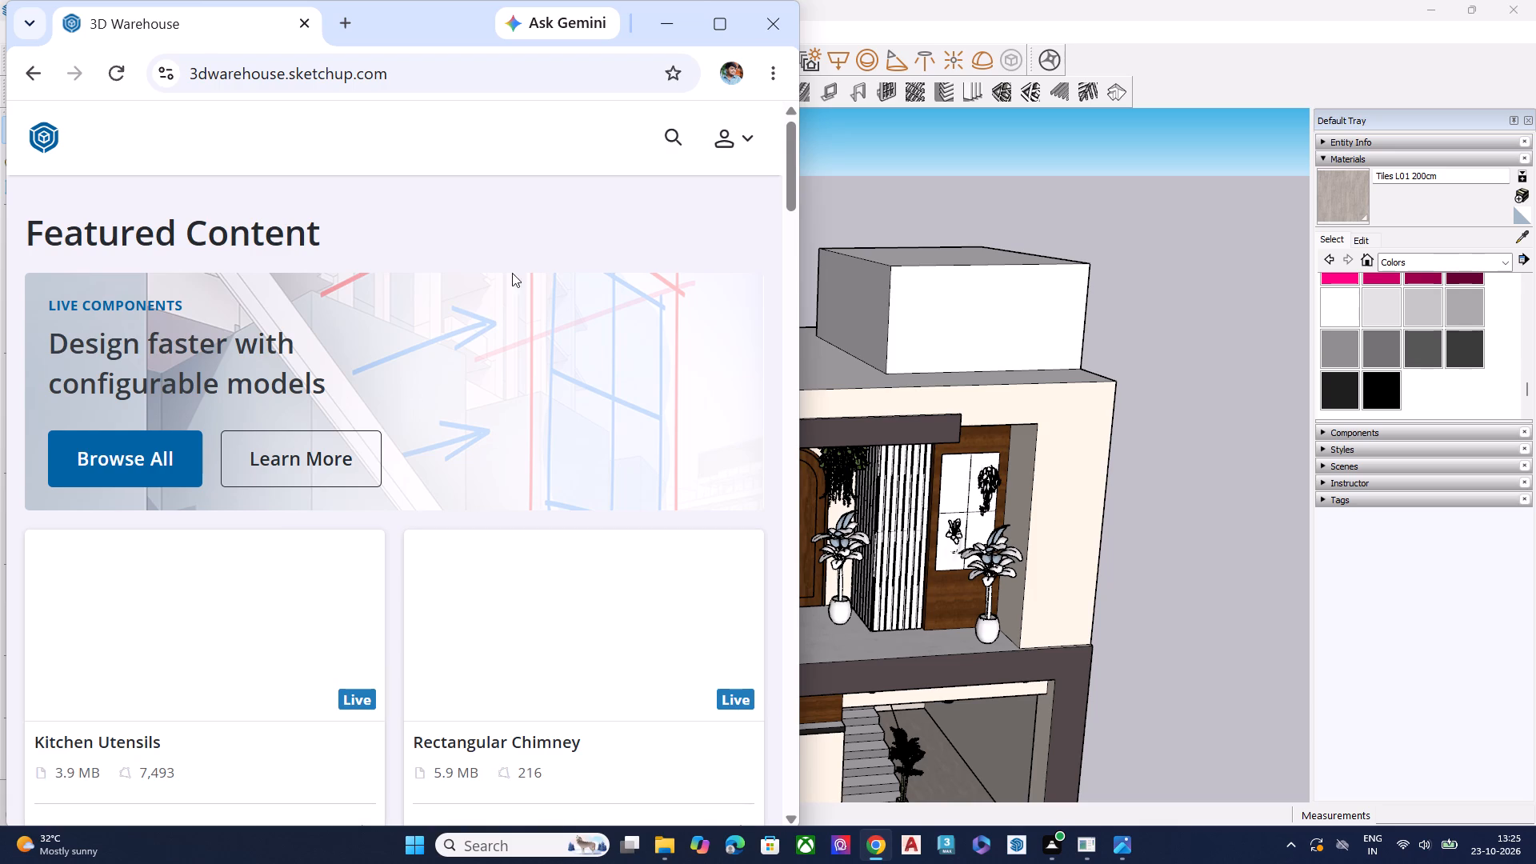
# Search 3D Warehouse for PLANT and dismiss the SketchUp 2027 promotion.
pyautogui.click(680, 137)
pyautogui.click(401, 130)
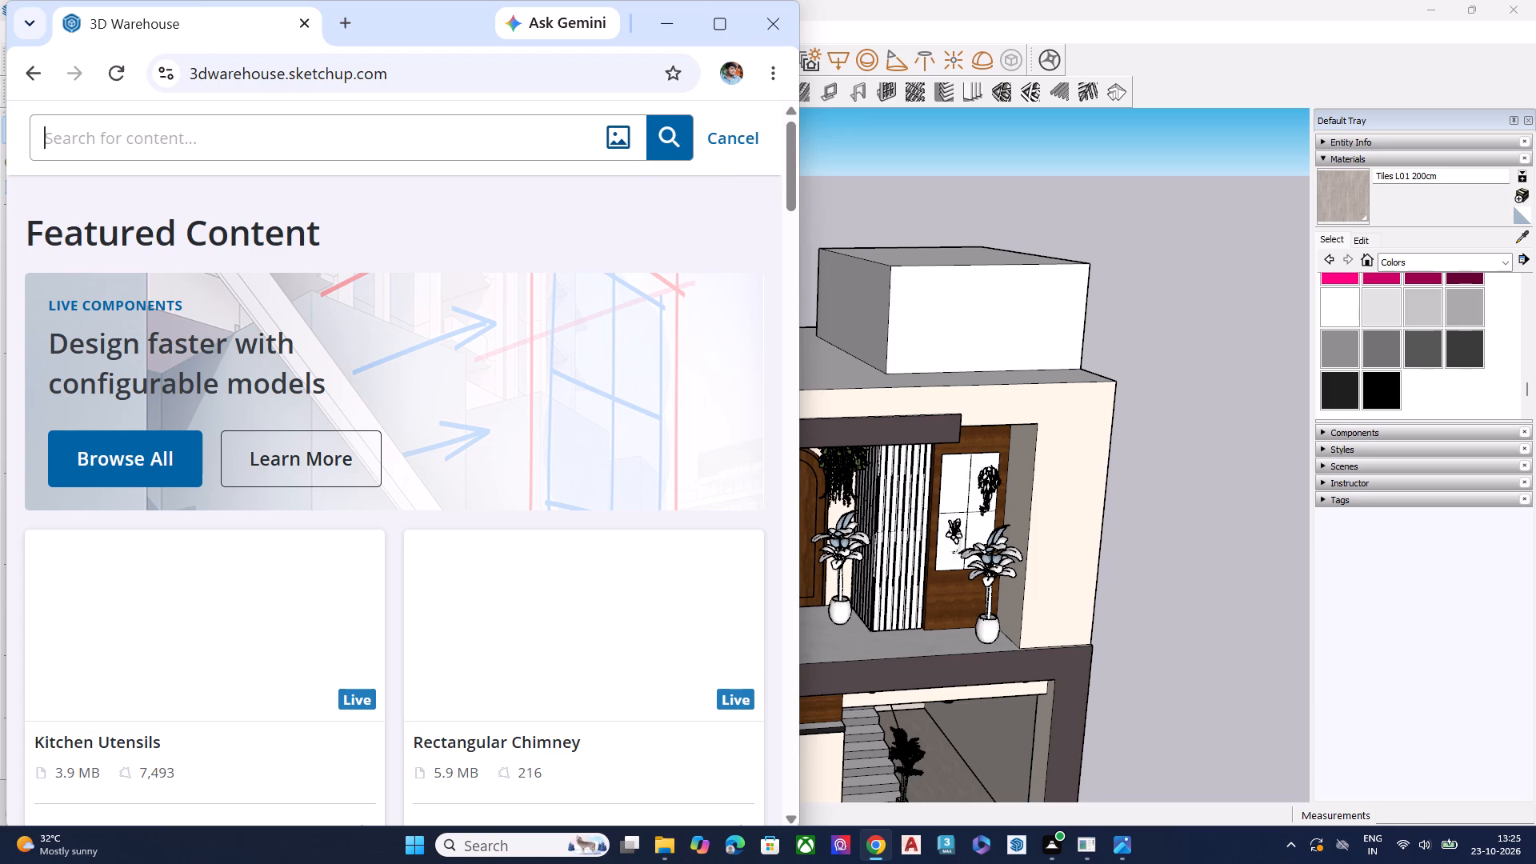
pyautogui.write('PLANT')
pyautogui.press('Return')
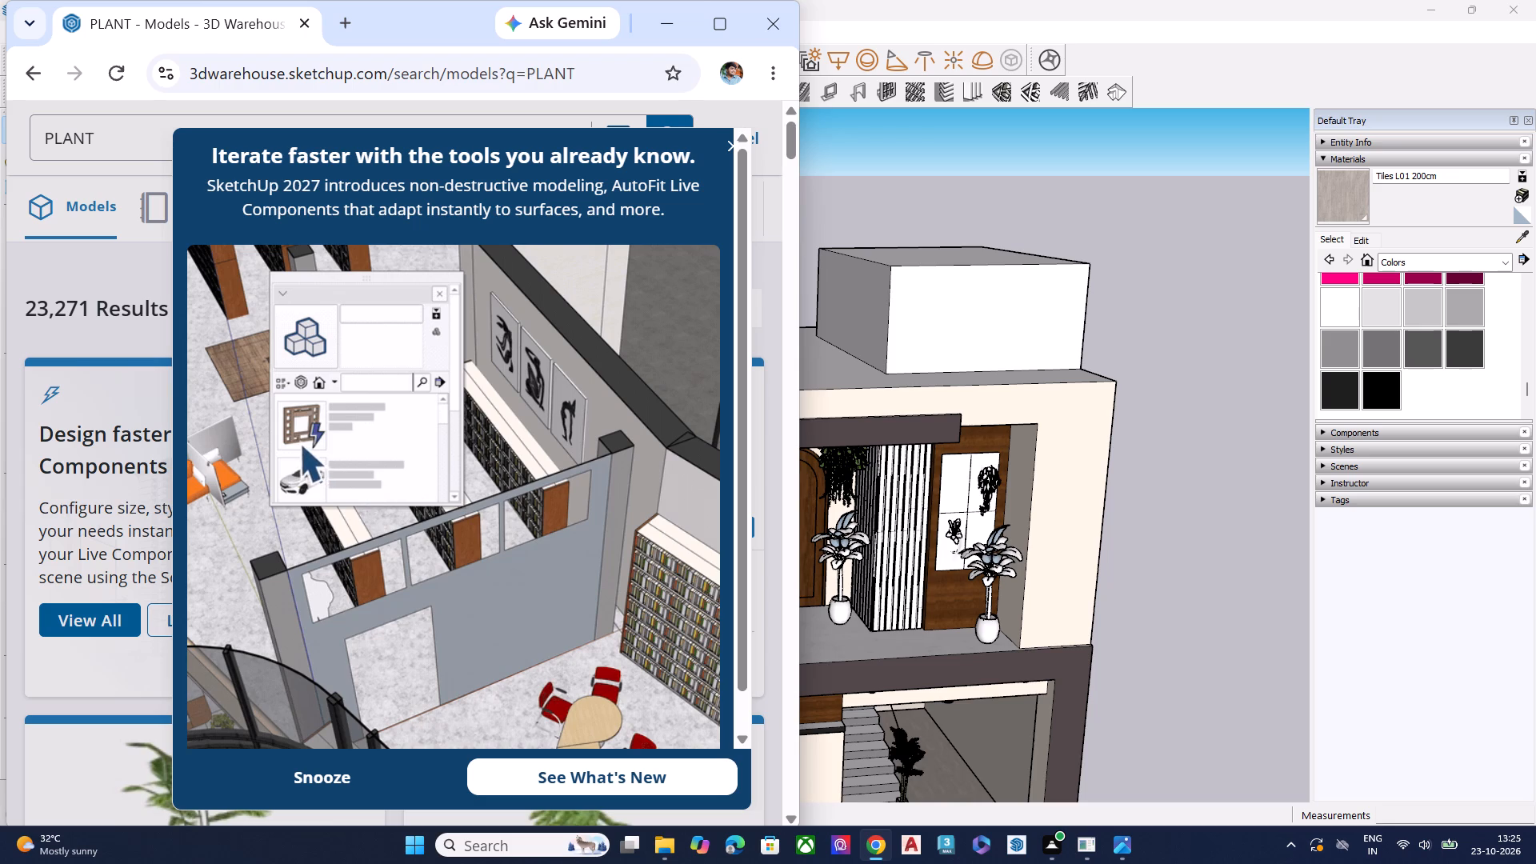
pyautogui.click(724, 146)
# Browse the first batch of PLANT model results for plants that suit the house elevation.
pyautogui.scroll(-3, 590, 411)
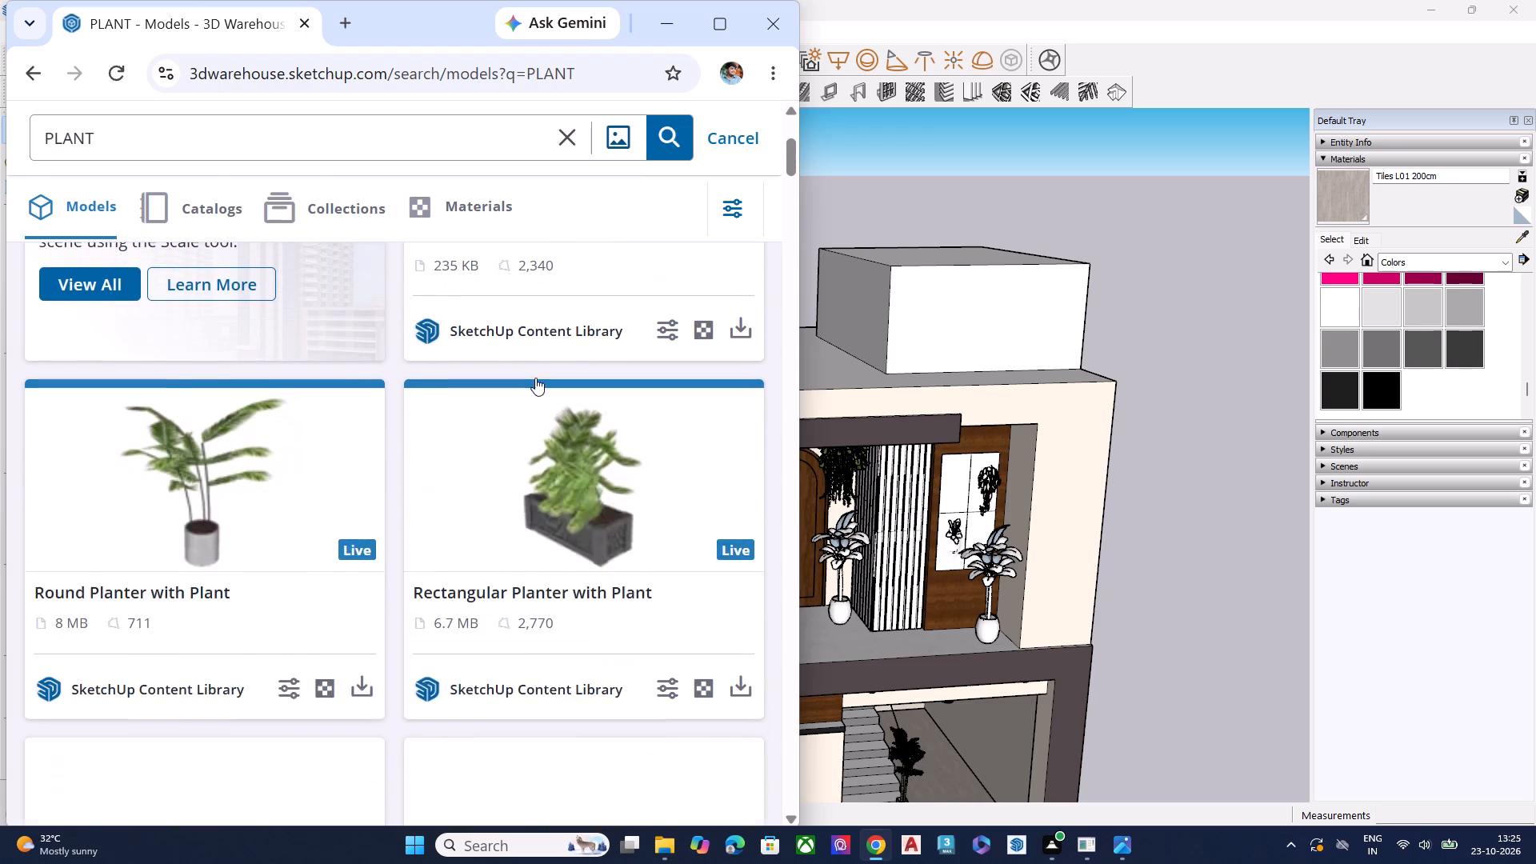
pyautogui.scroll(-3, 549, 660)
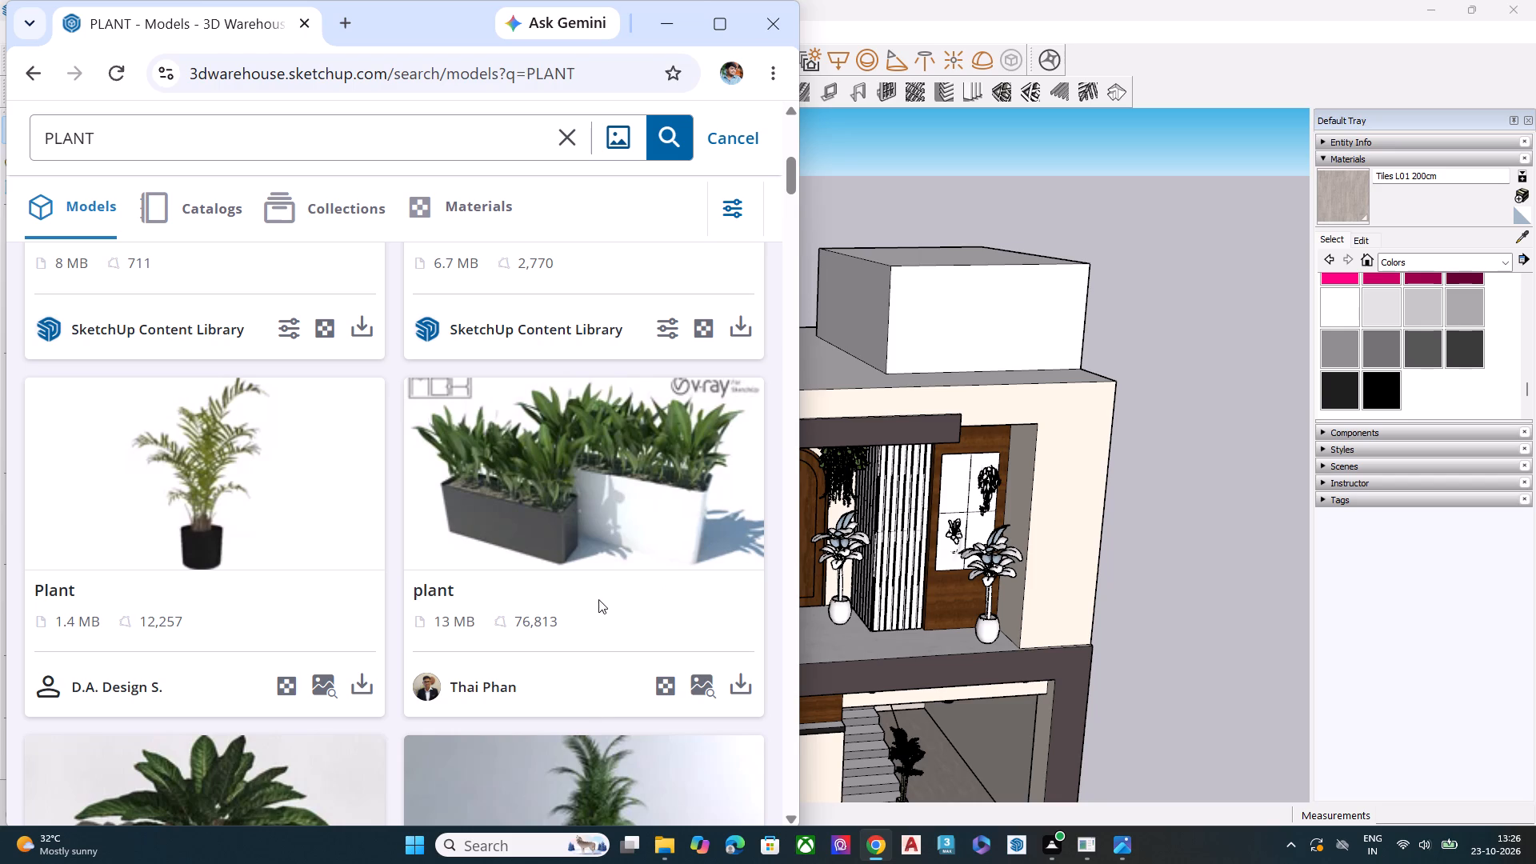
pyautogui.scroll(-7, 581, 598)
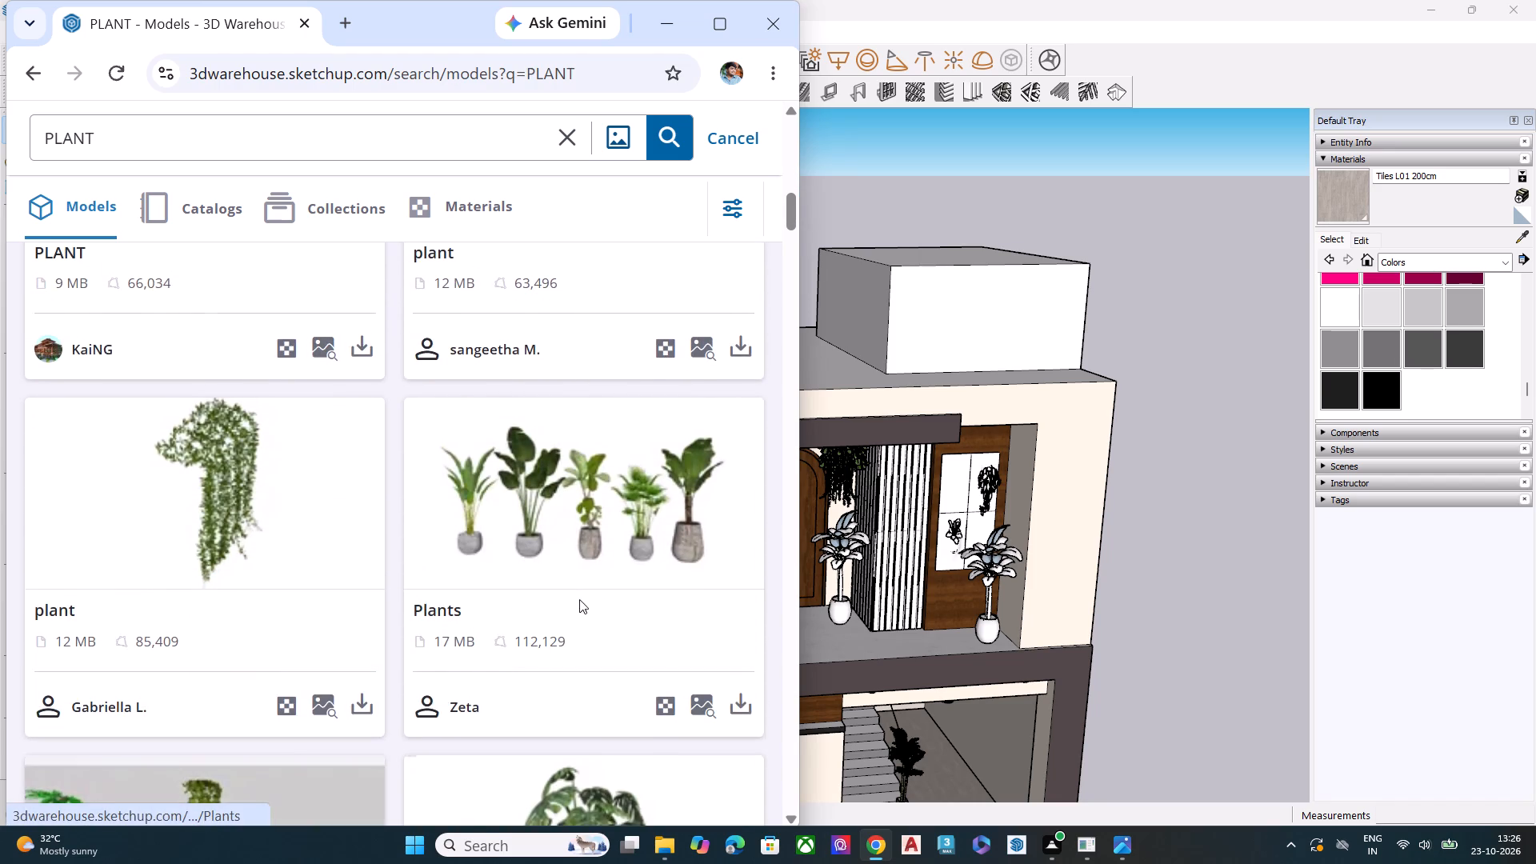
pyautogui.scroll(-7, 579, 599)
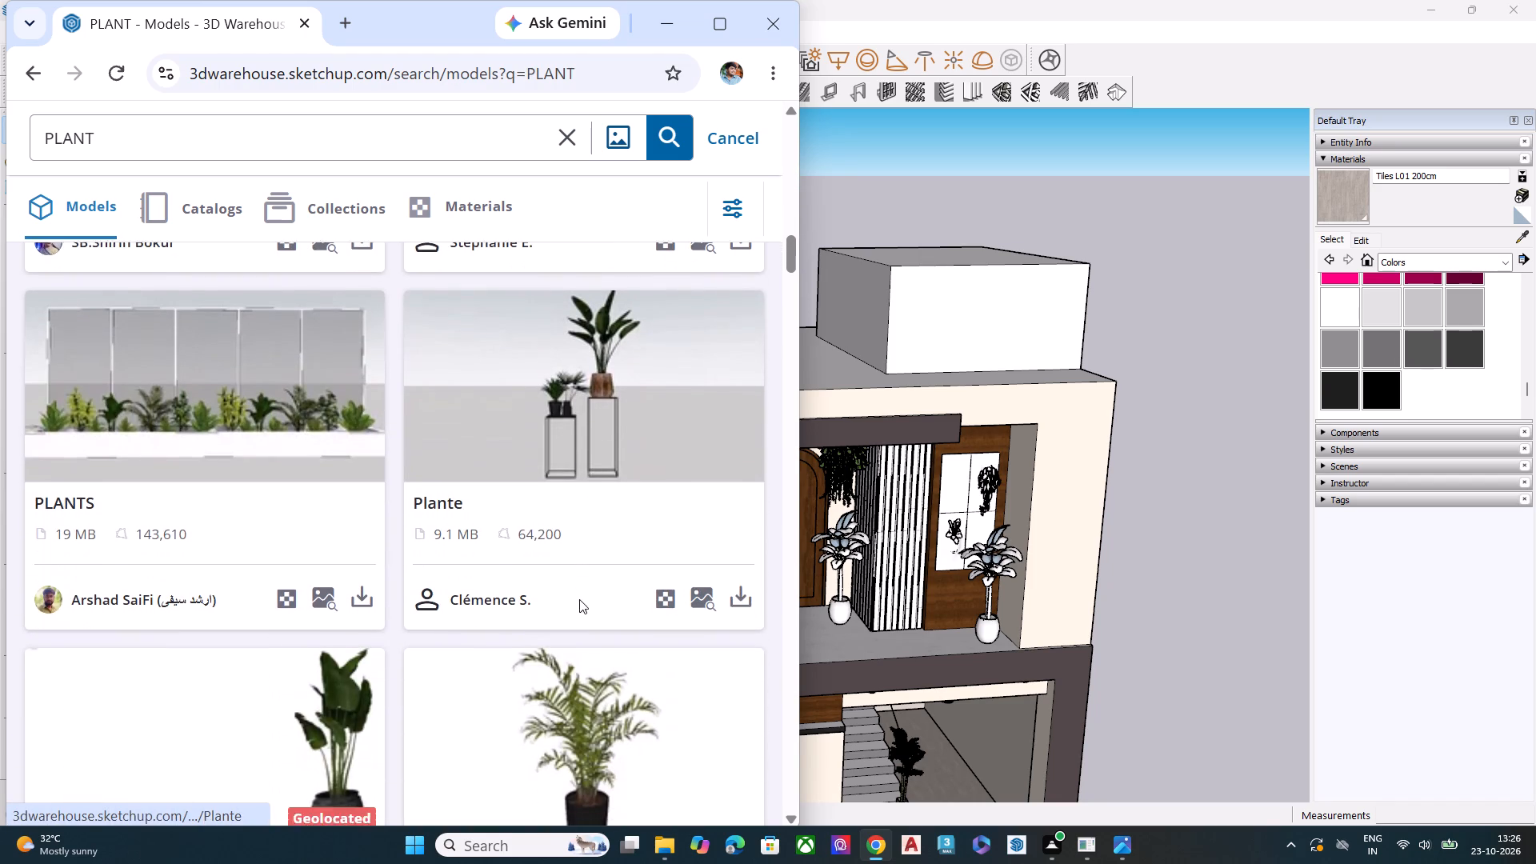
pyautogui.scroll(-6, 579, 599)
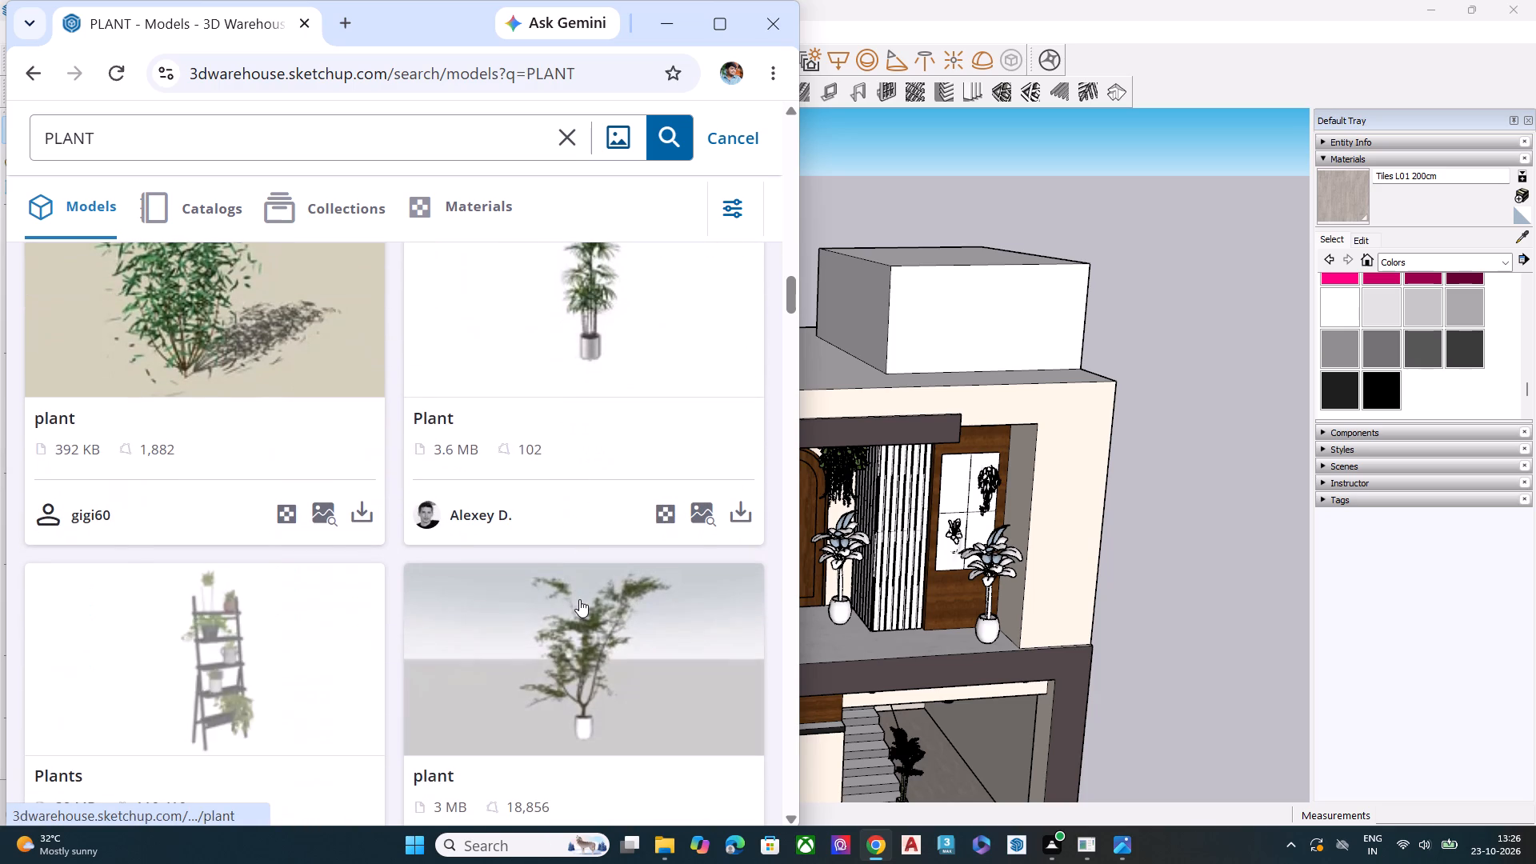
pyautogui.scroll(-4, 579, 599)
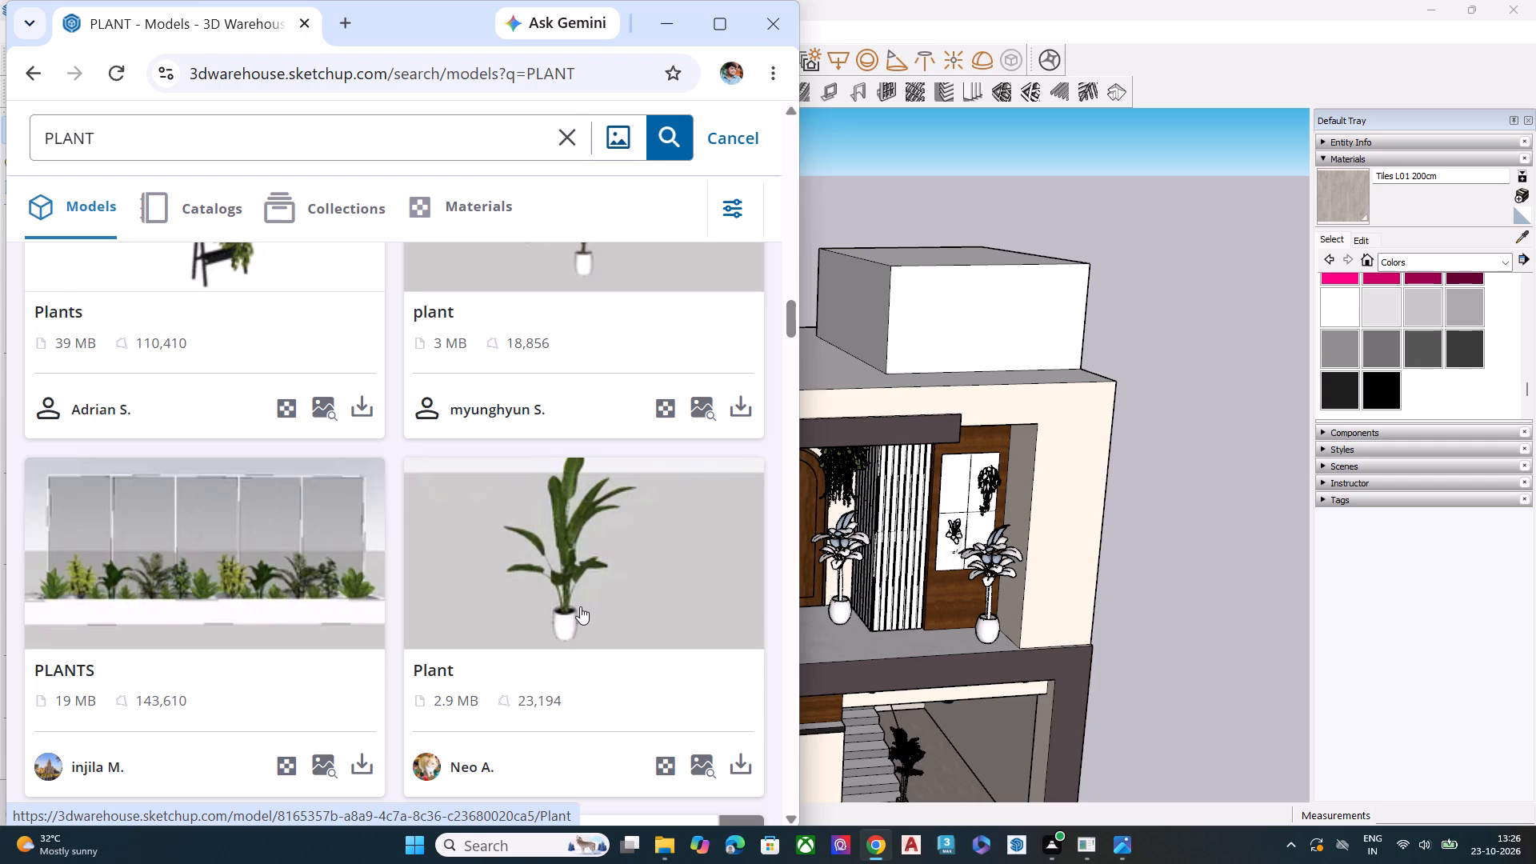
pyautogui.scroll(-4, 580, 606)
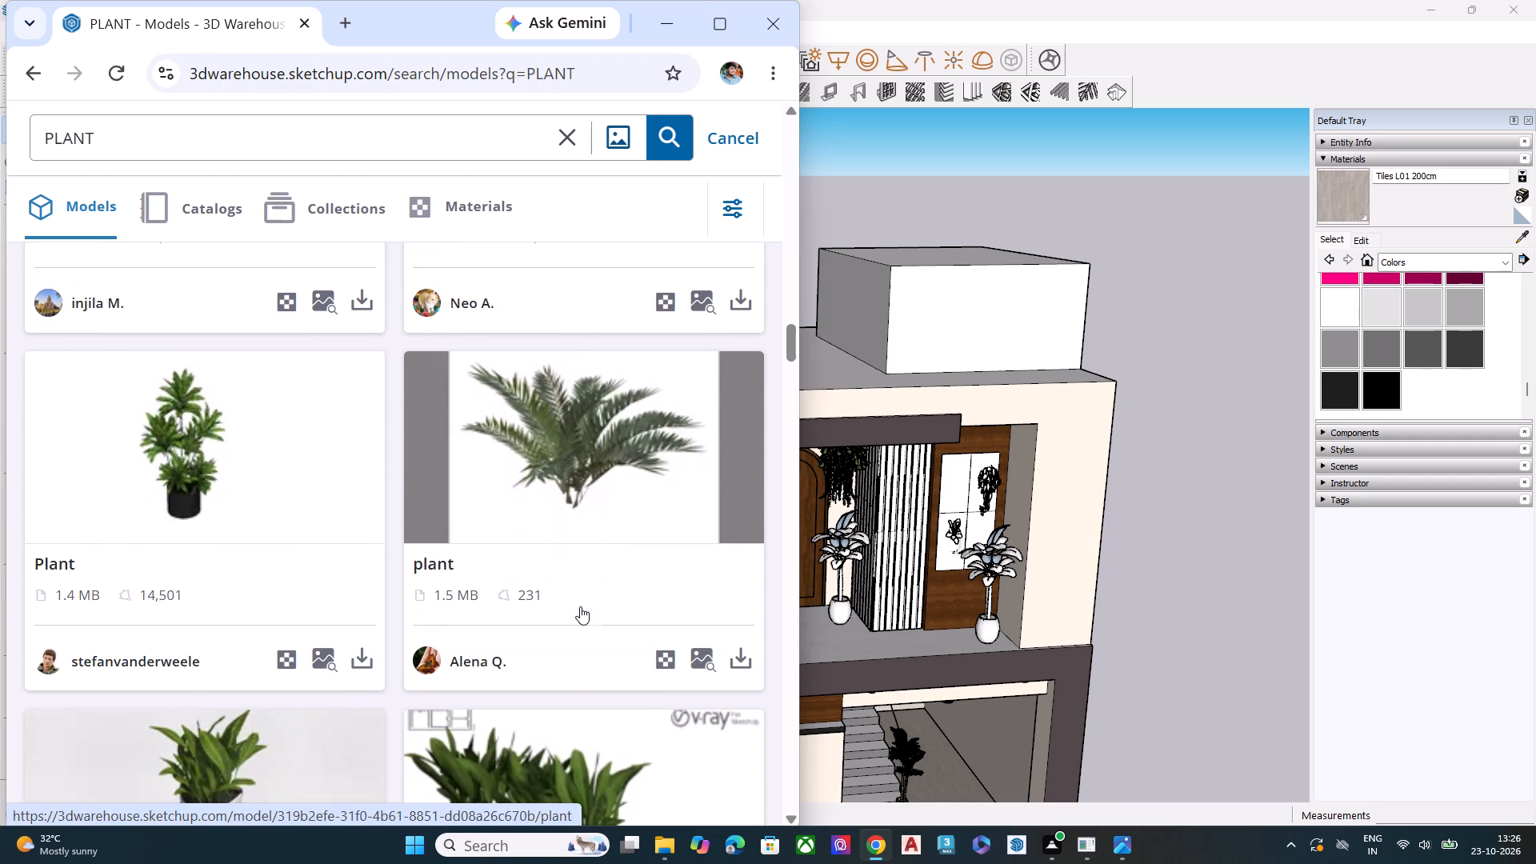
pyautogui.scroll(-5, 580, 606)
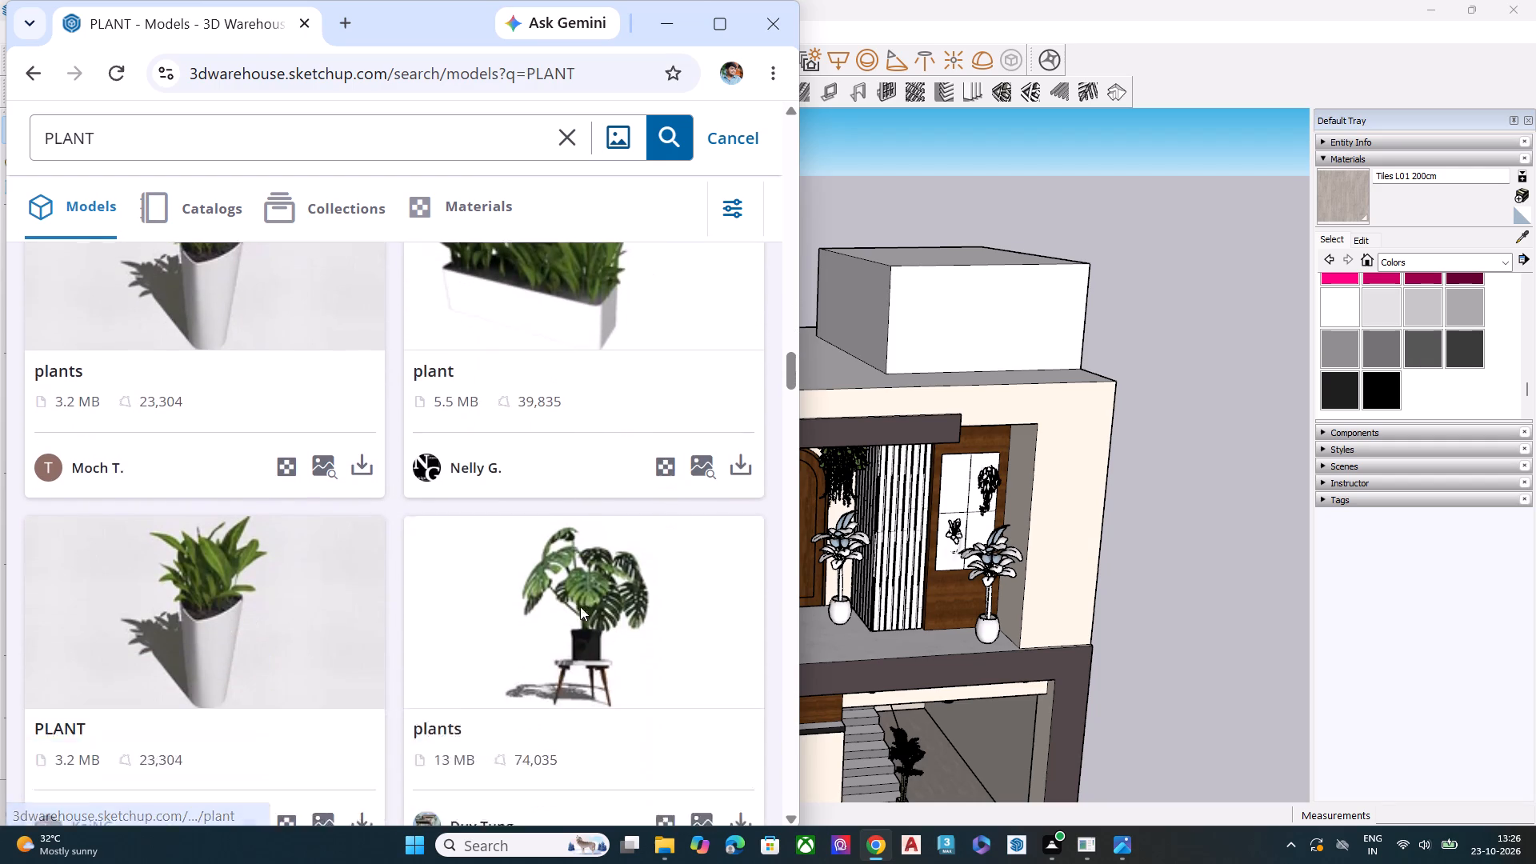
pyautogui.scroll(-1, 580, 606)
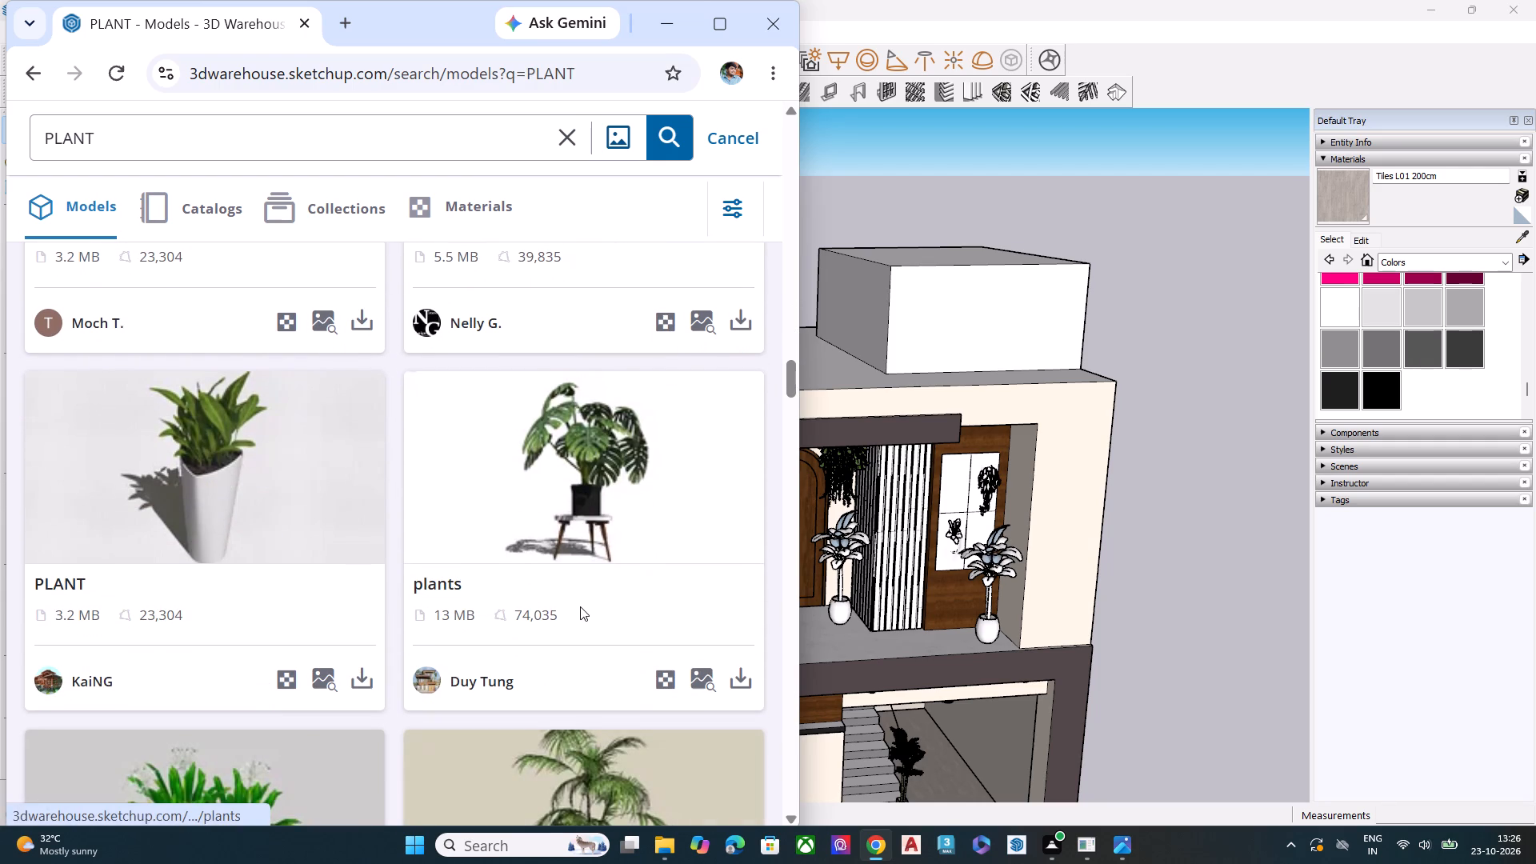
pyautogui.scroll(-1, 580, 606)
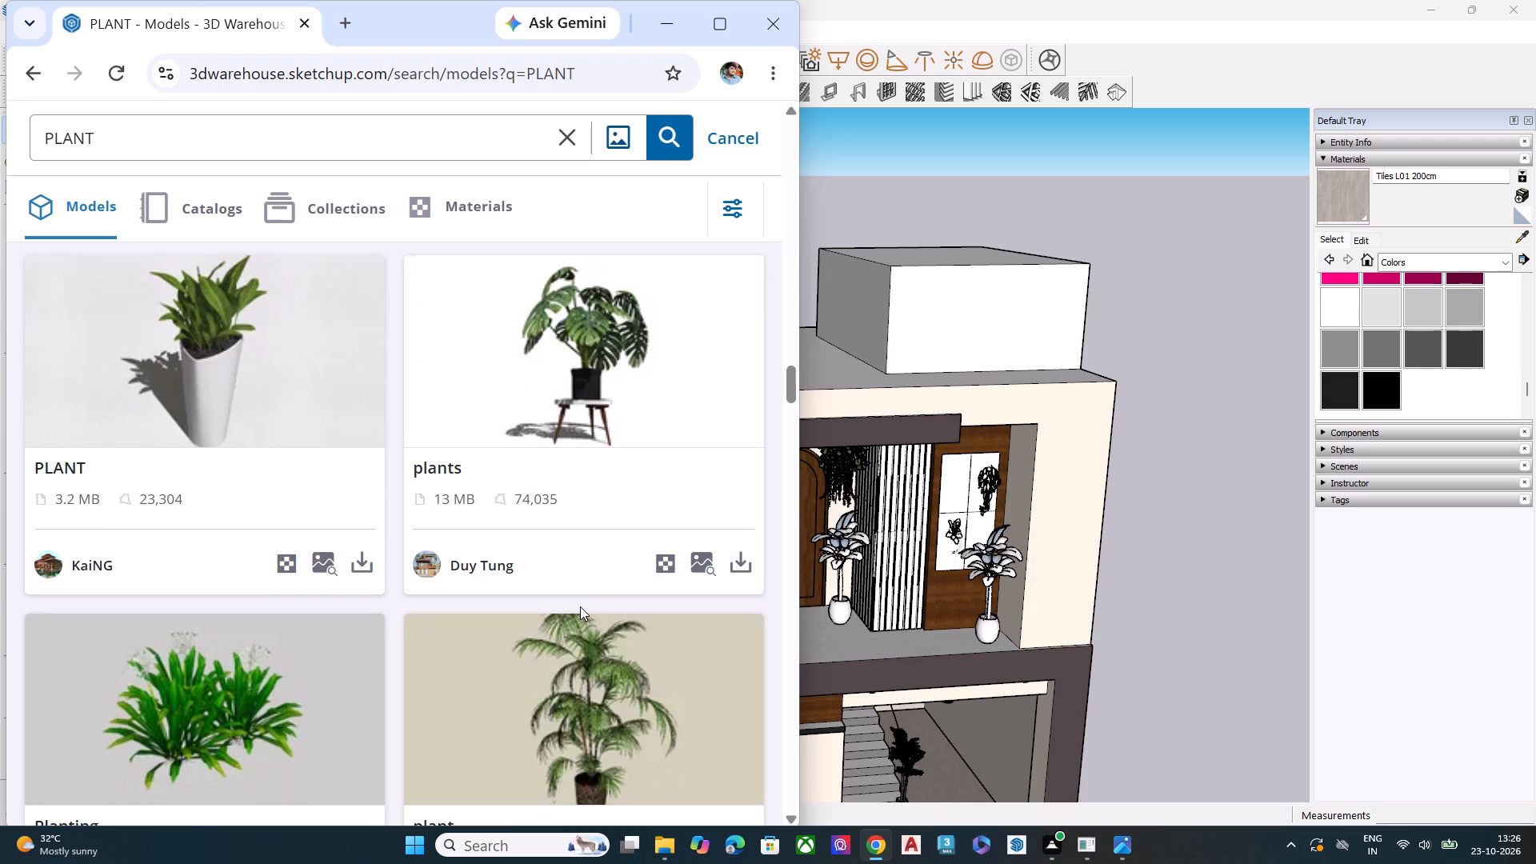
pyautogui.scroll(-5, 580, 606)
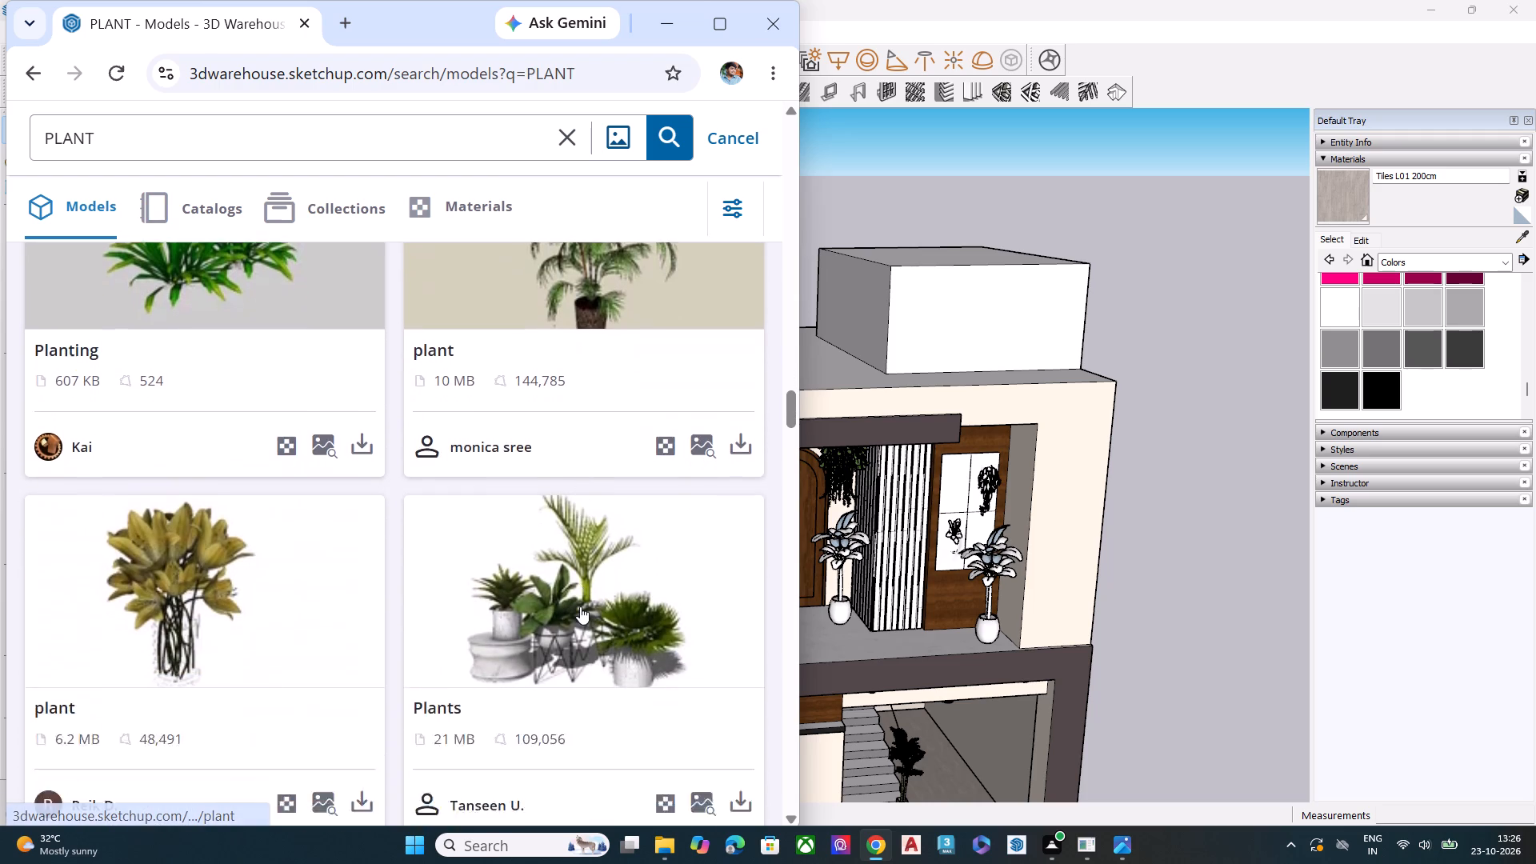
pyautogui.scroll(-5, 580, 606)
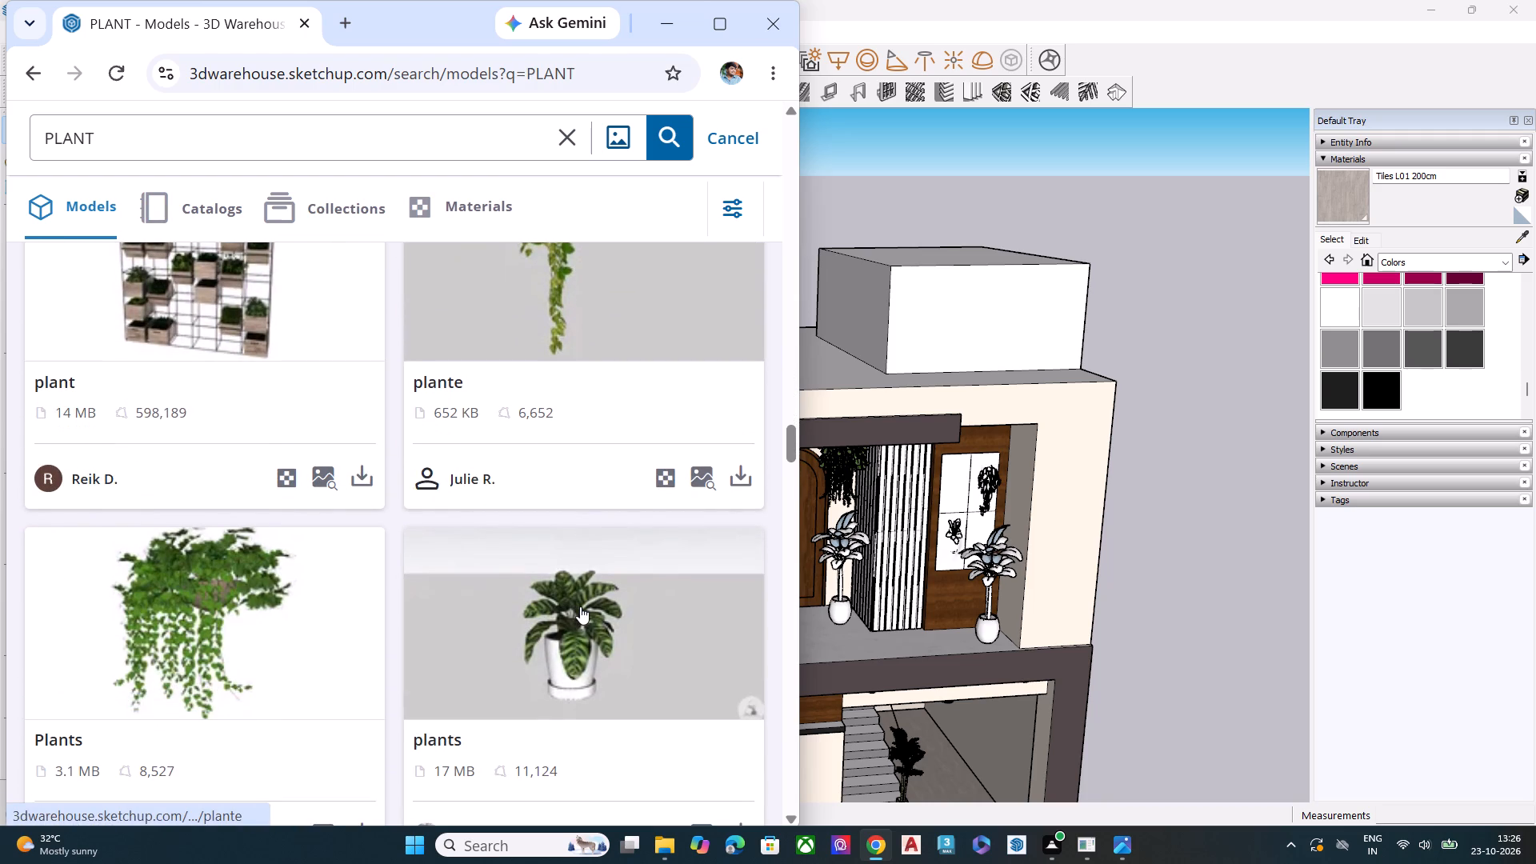
pyautogui.scroll(-6, 580, 606)
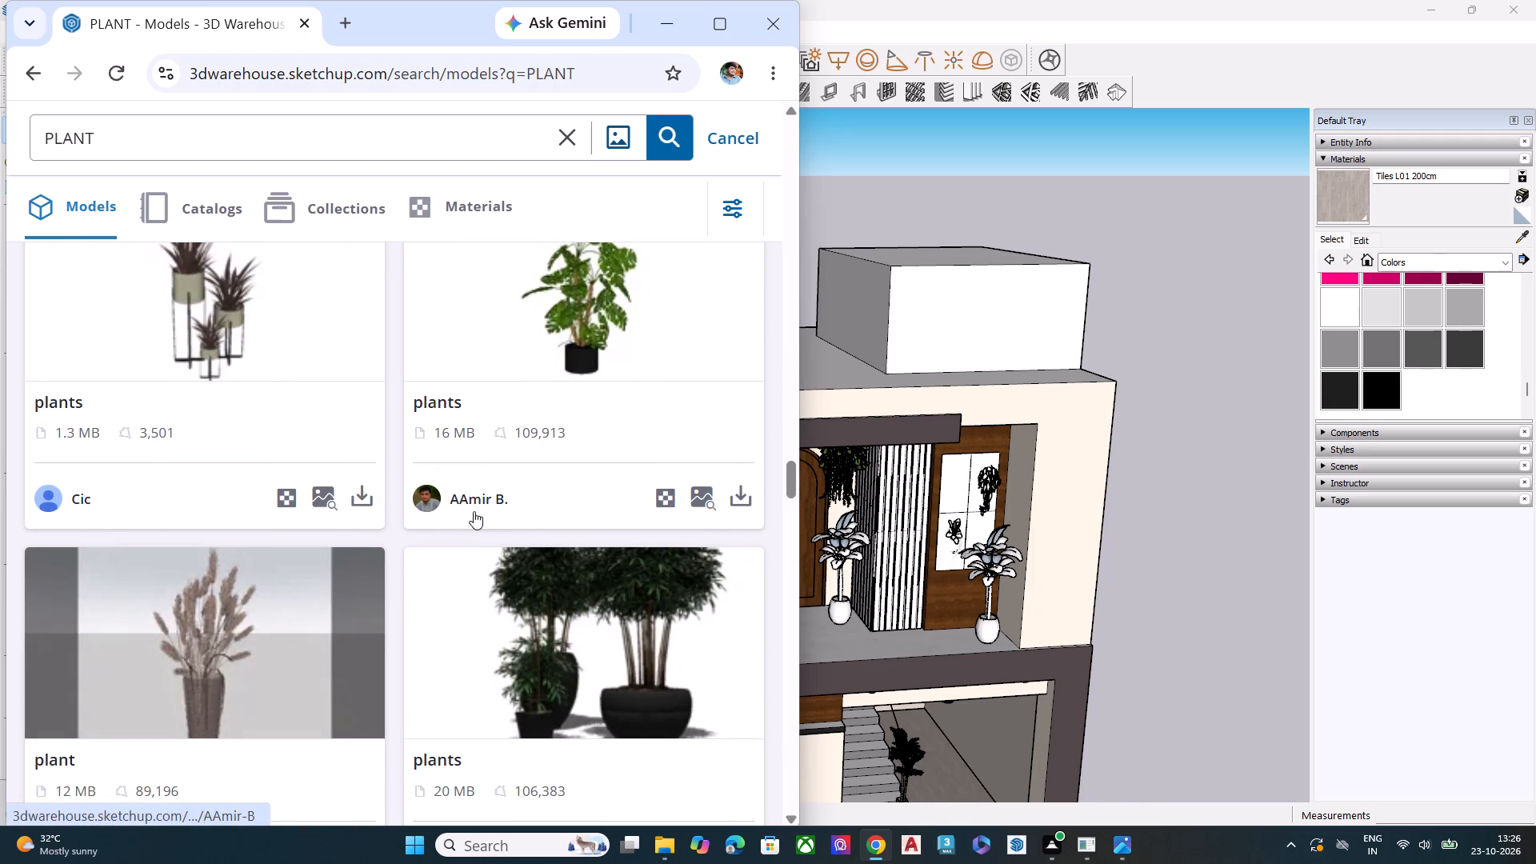
pyautogui.scroll(-5, 645, 570)
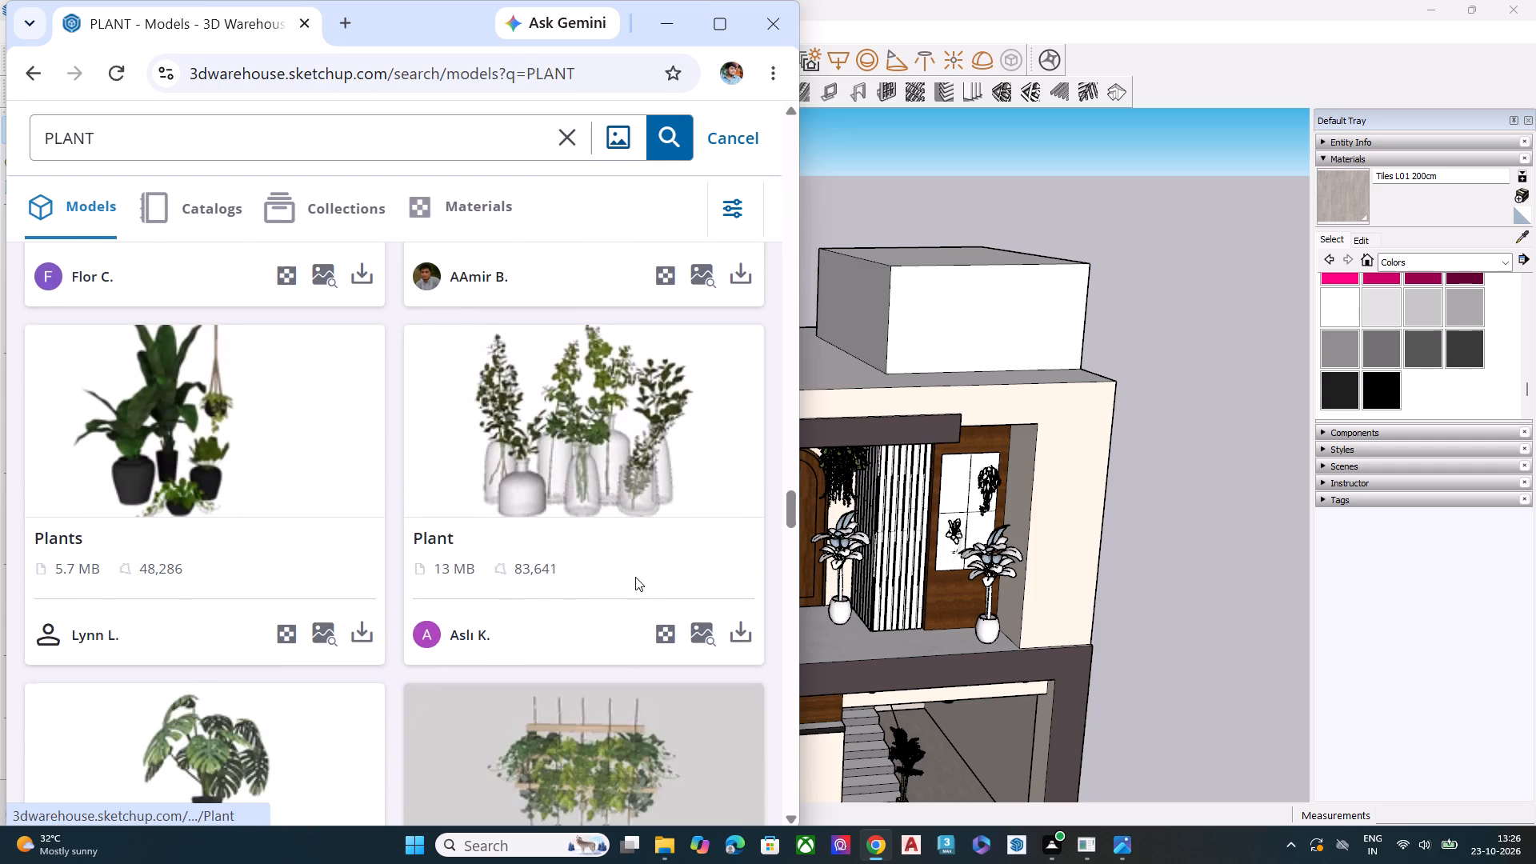
pyautogui.scroll(-2, 635, 577)
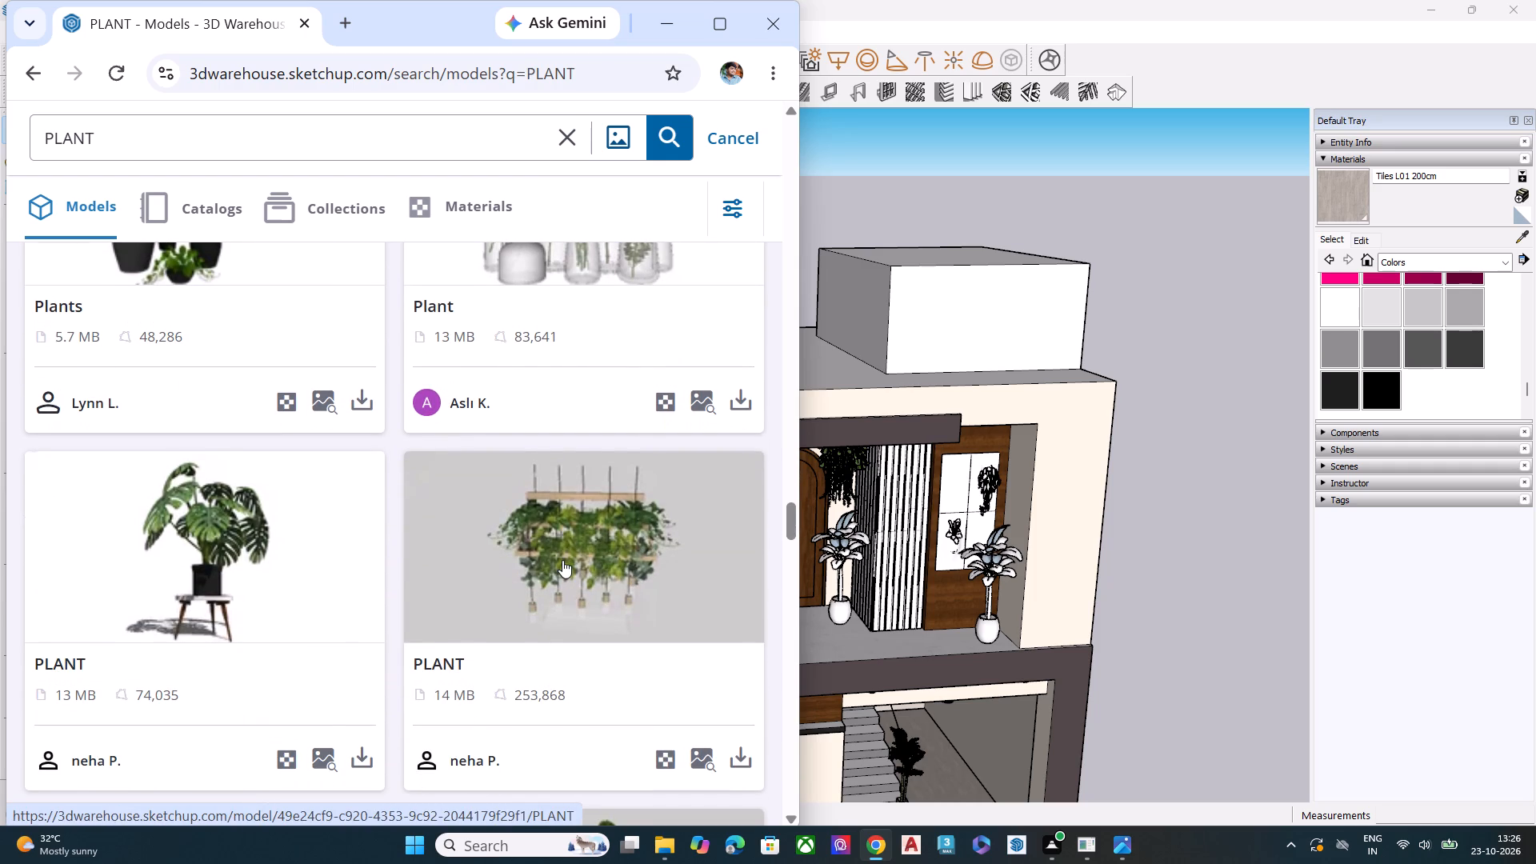
pyautogui.scroll(-1, 562, 560)
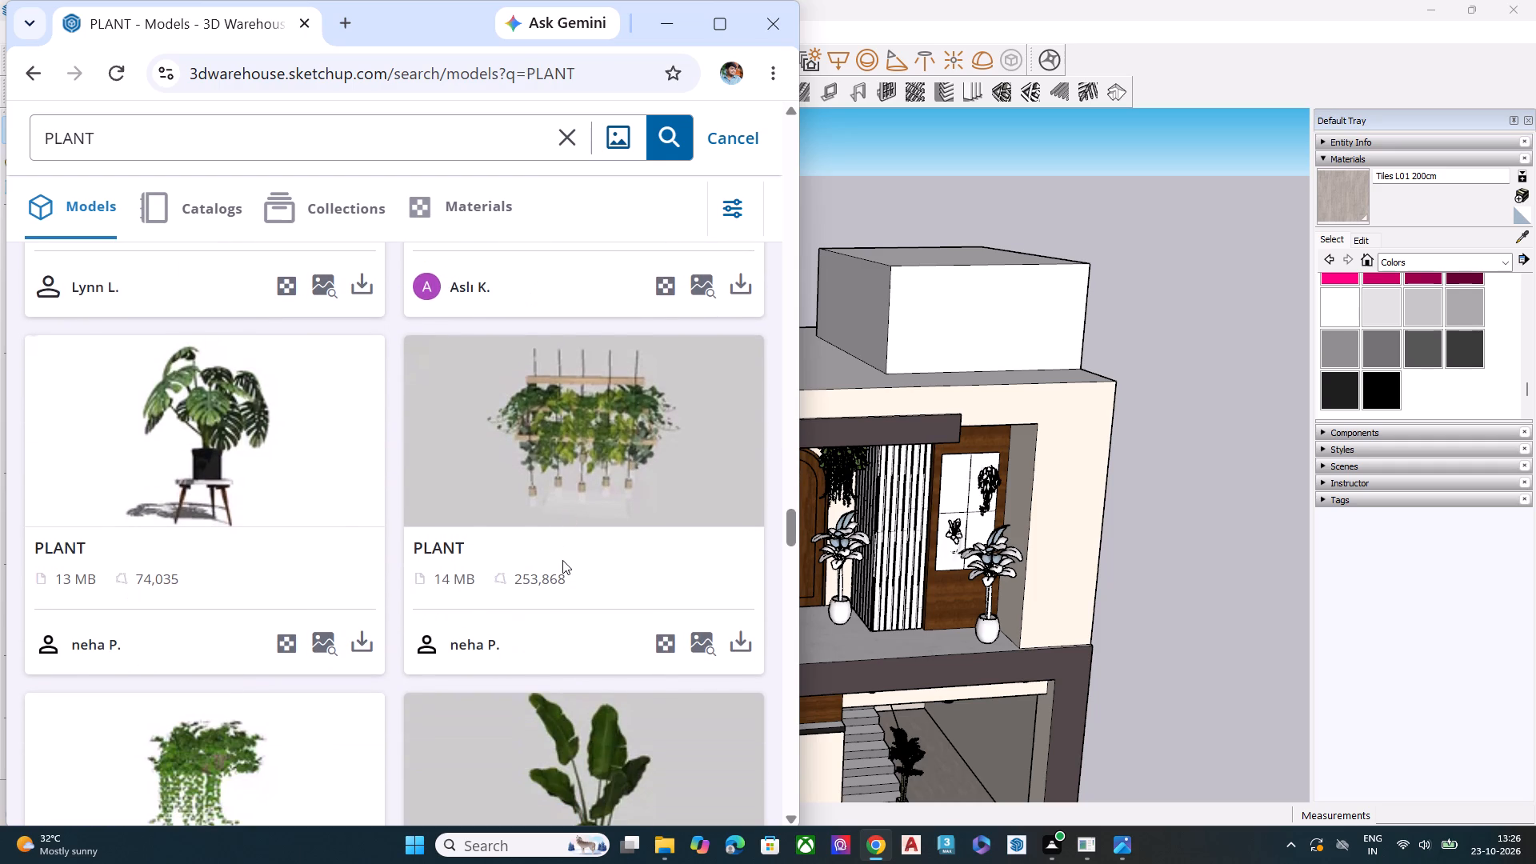
pyautogui.scroll(-9, 562, 560)
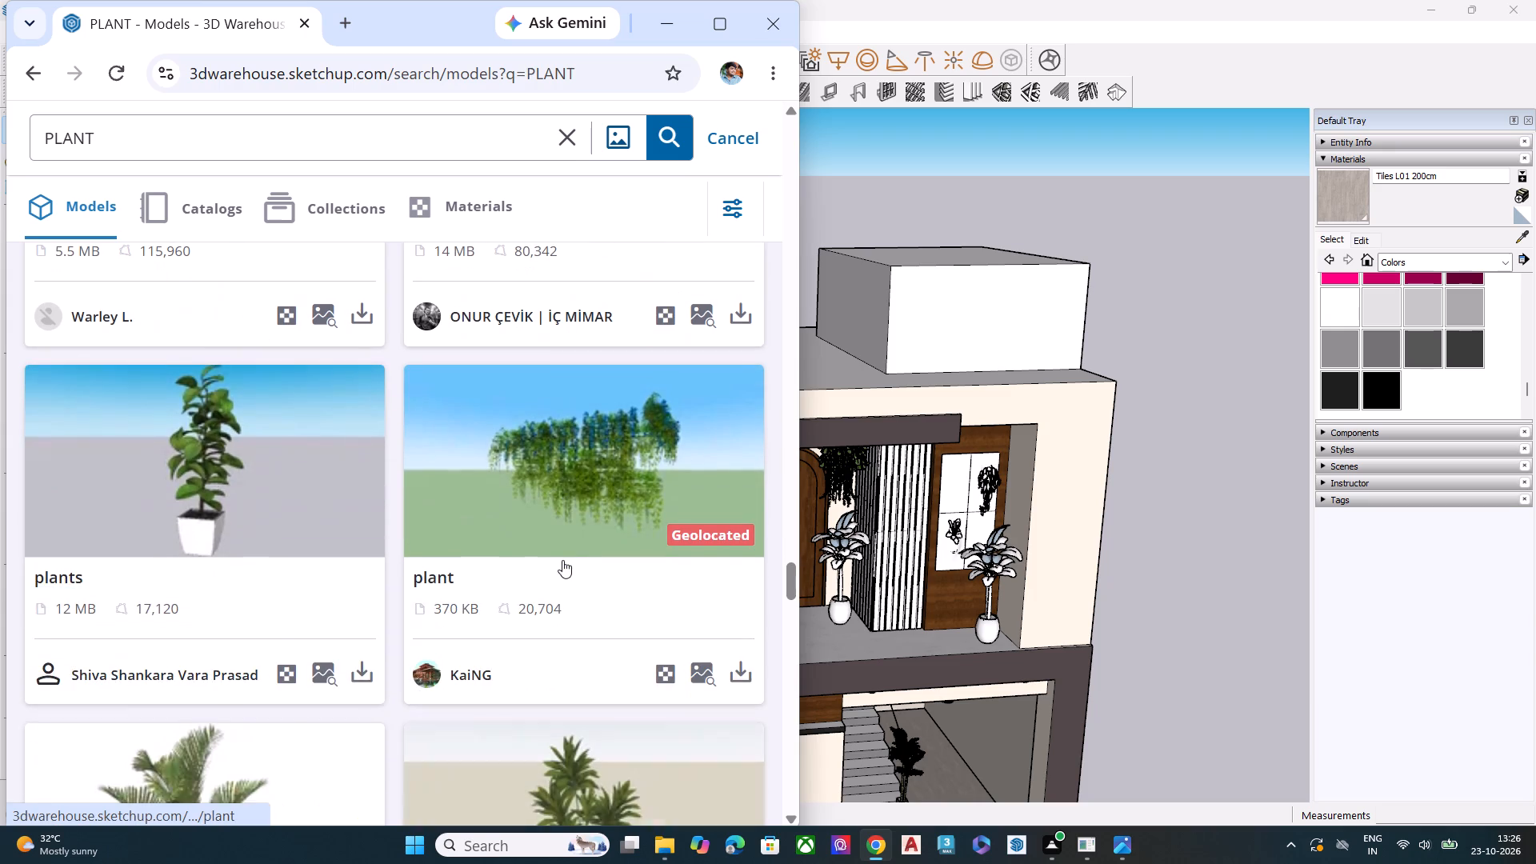
pyautogui.scroll(-10, 562, 560)
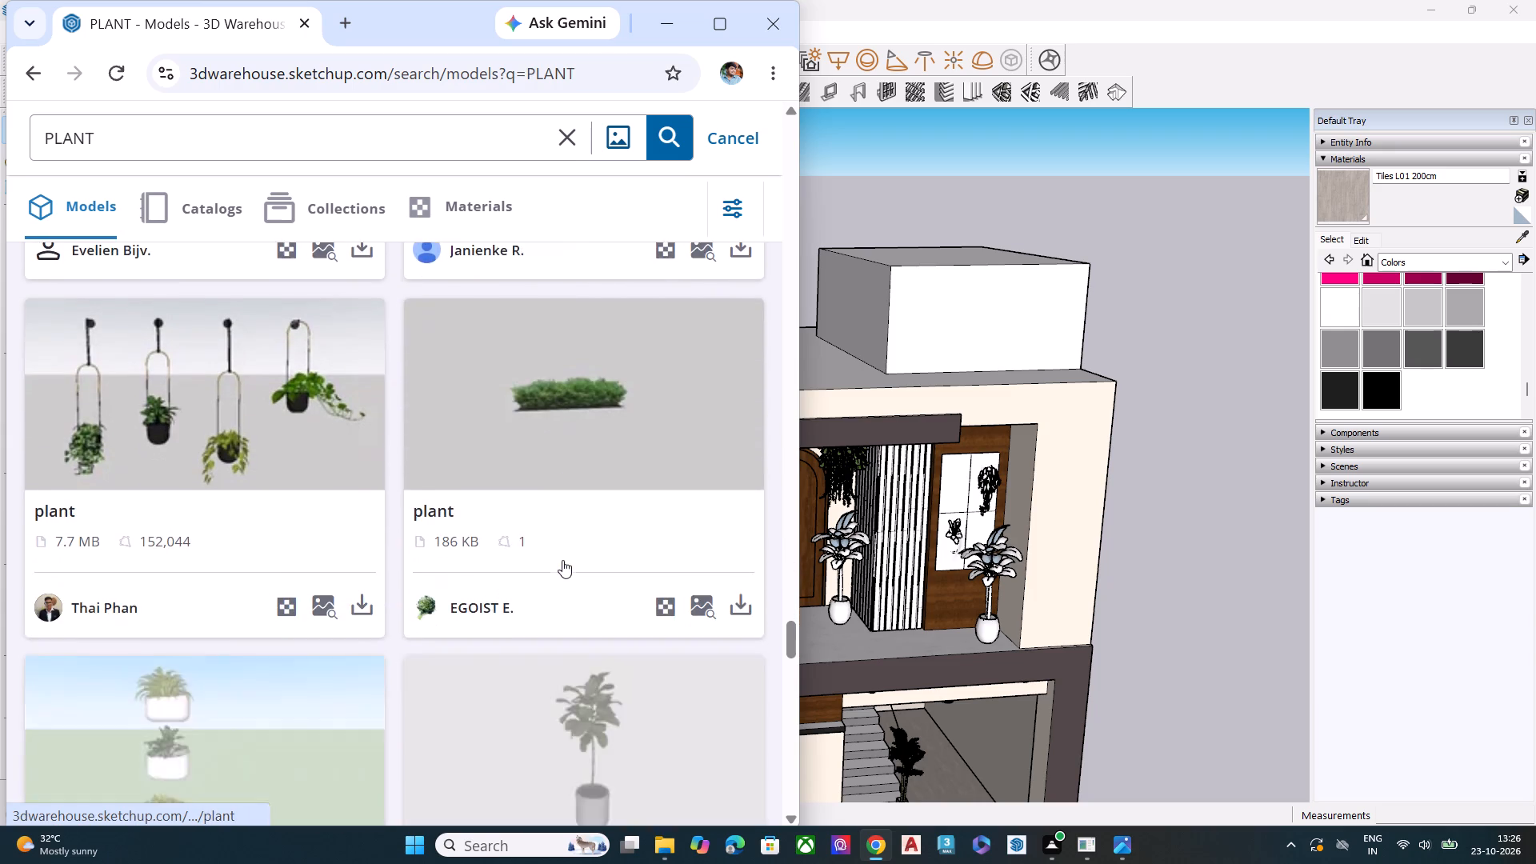
pyautogui.scroll(-3, 562, 560)
pyautogui.scroll(4, 562, 560)
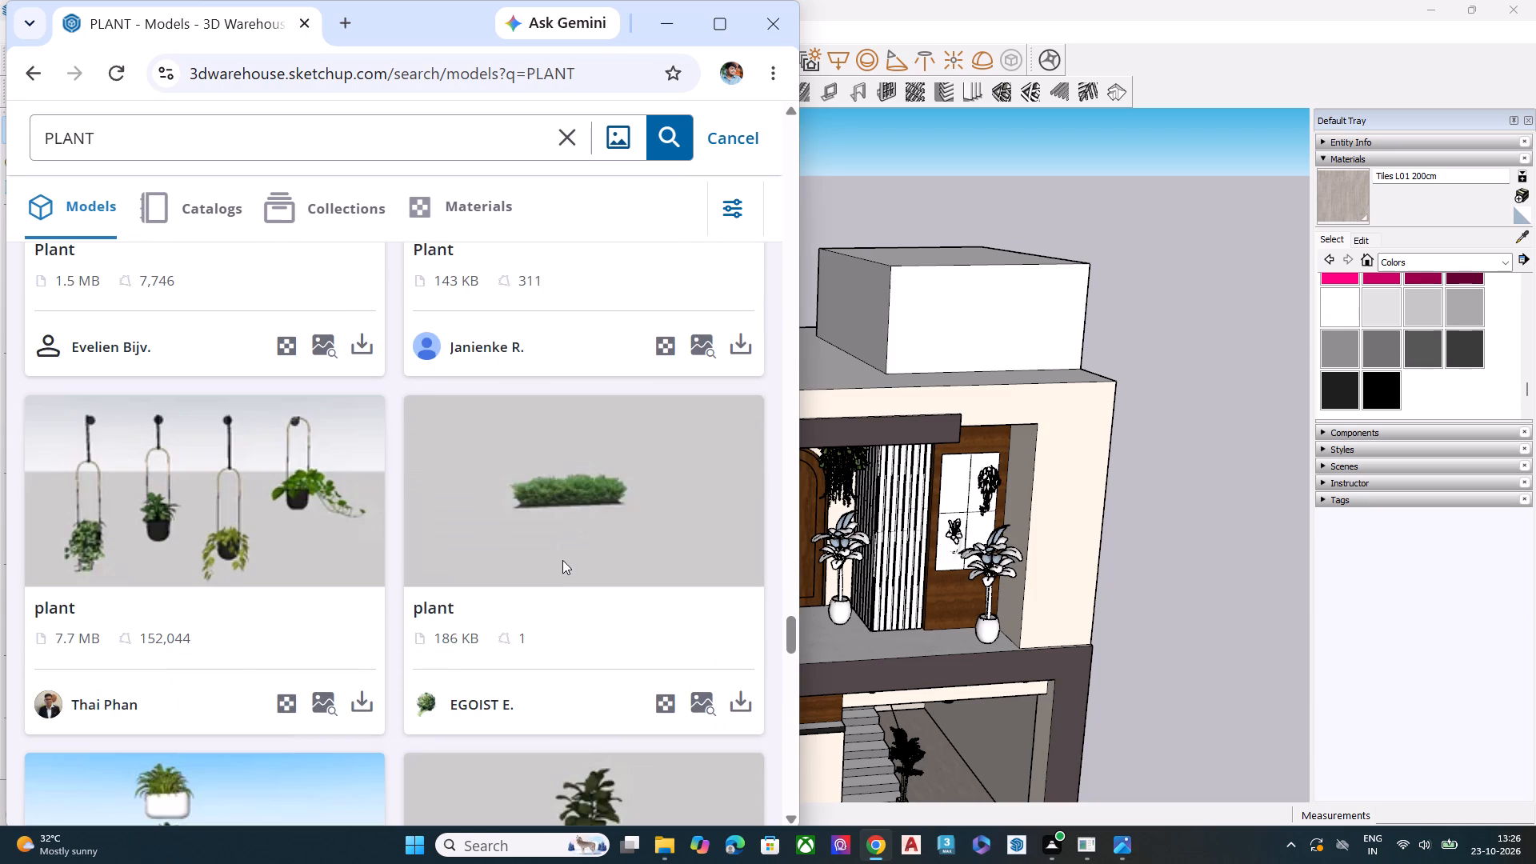
pyautogui.scroll(-3, 562, 560)
pyautogui.scroll(3, 562, 560)
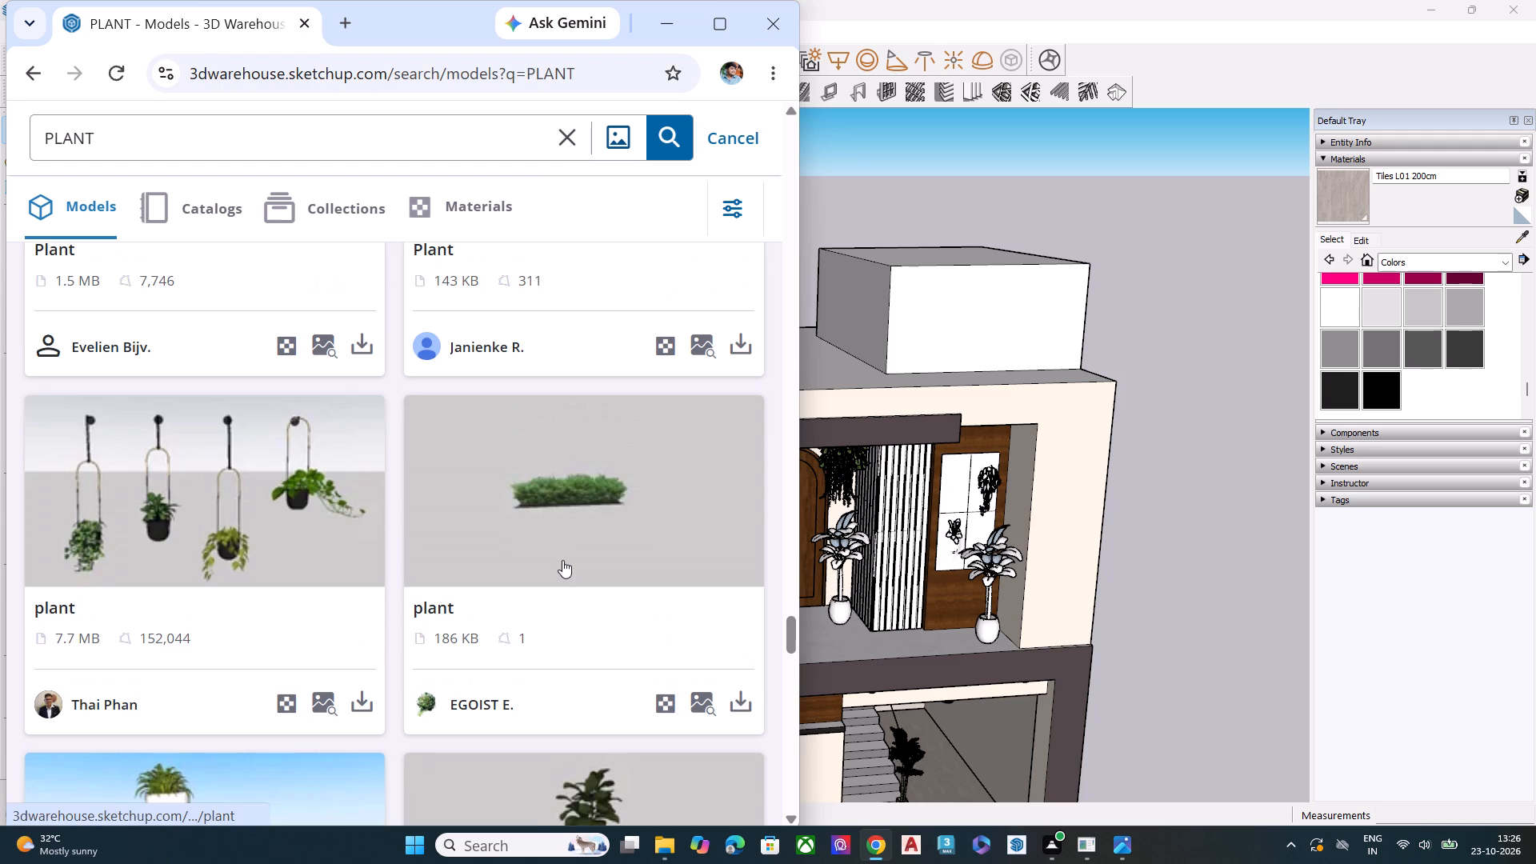
pyautogui.scroll(-13, 562, 560)
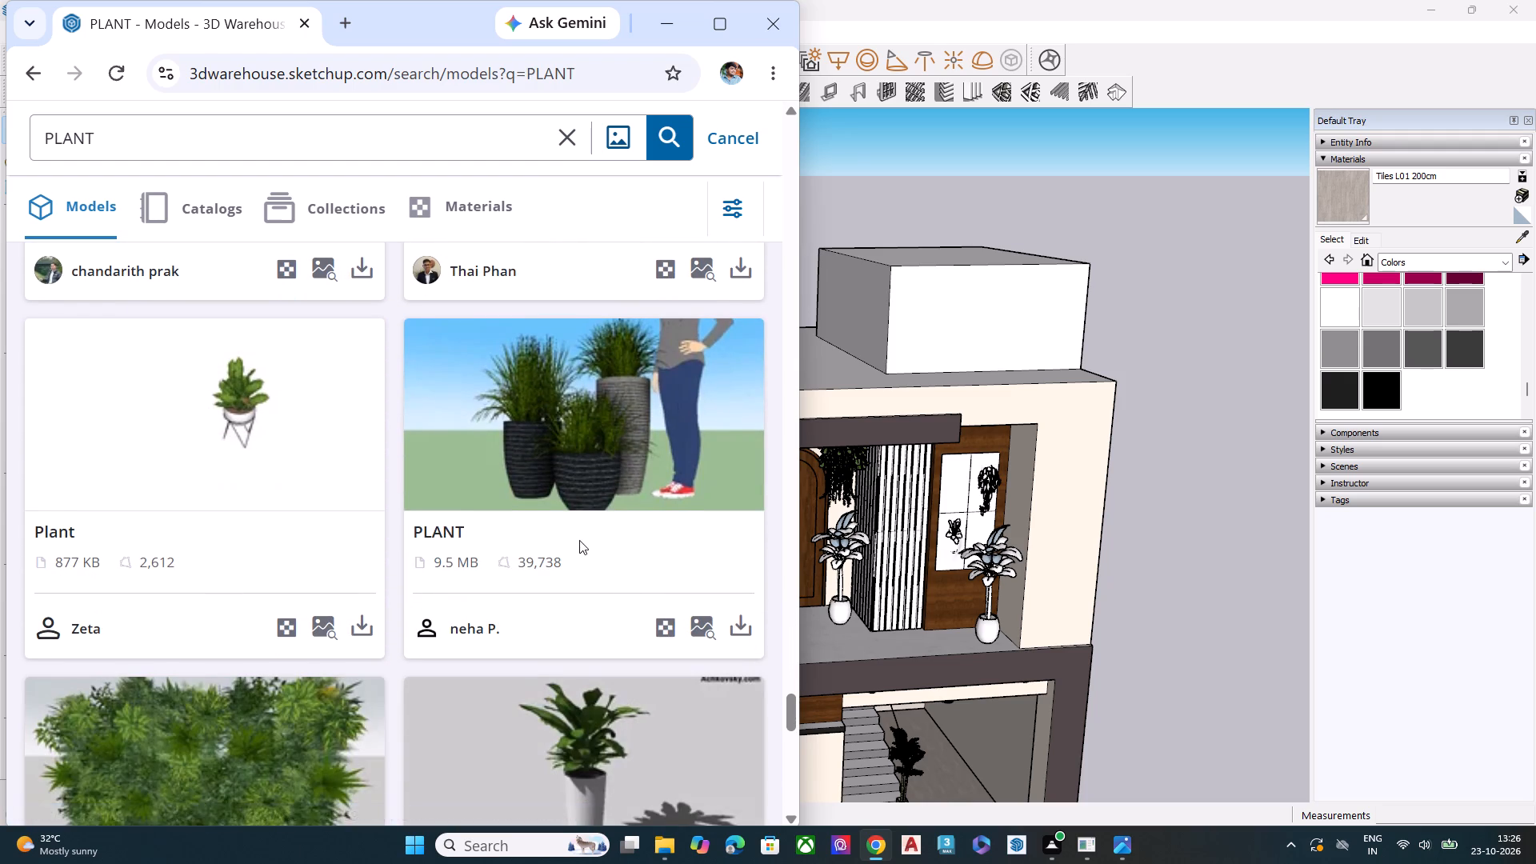
pyautogui.scroll(-9, 574, 548)
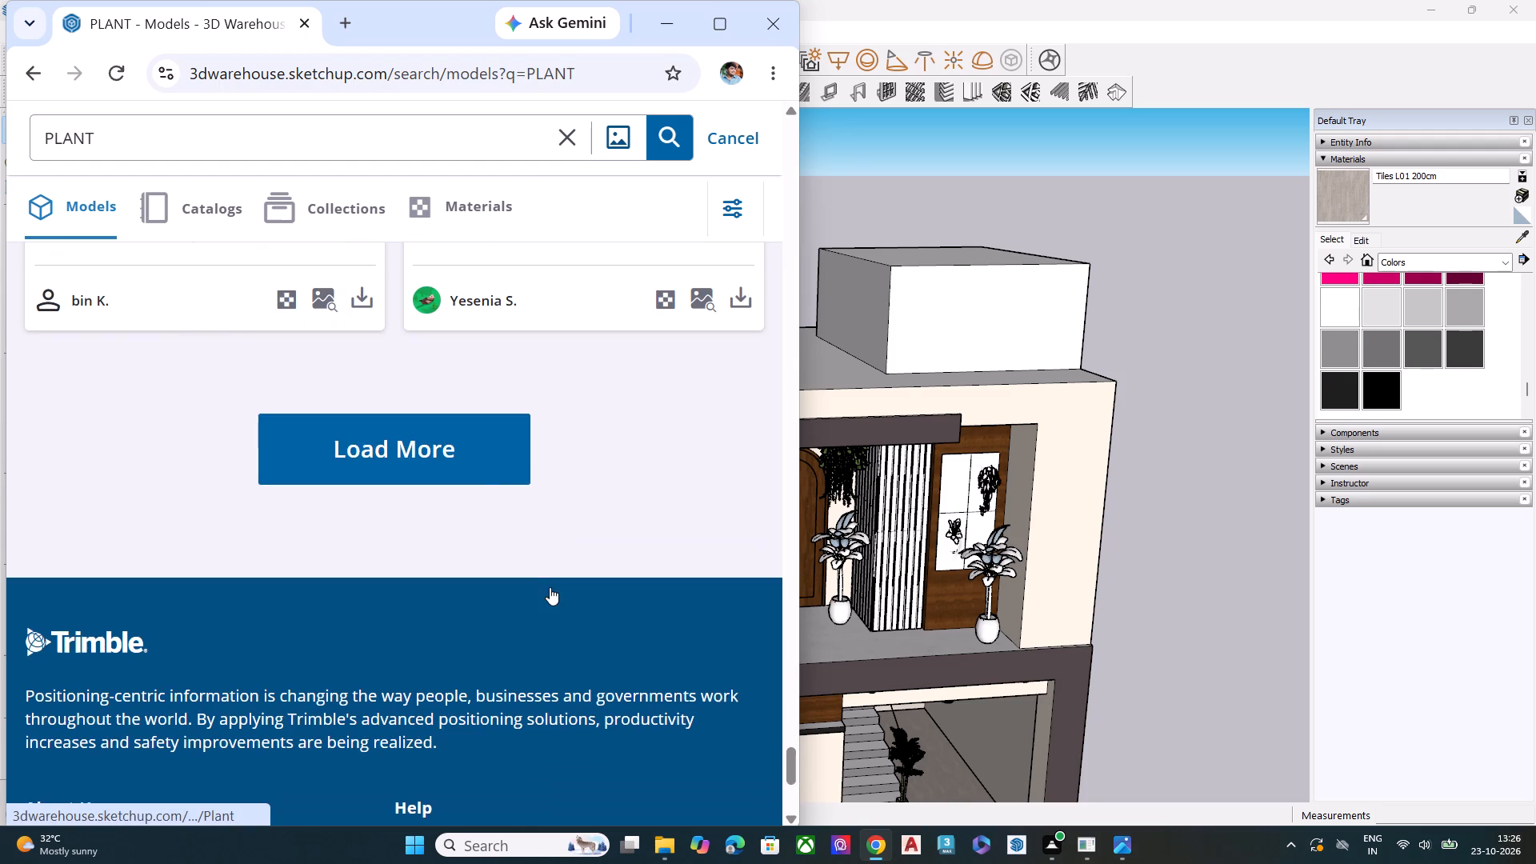
# Load a second batch of PLANT models and look through it for plants that suit the house elevation.
pyautogui.click(489, 459)
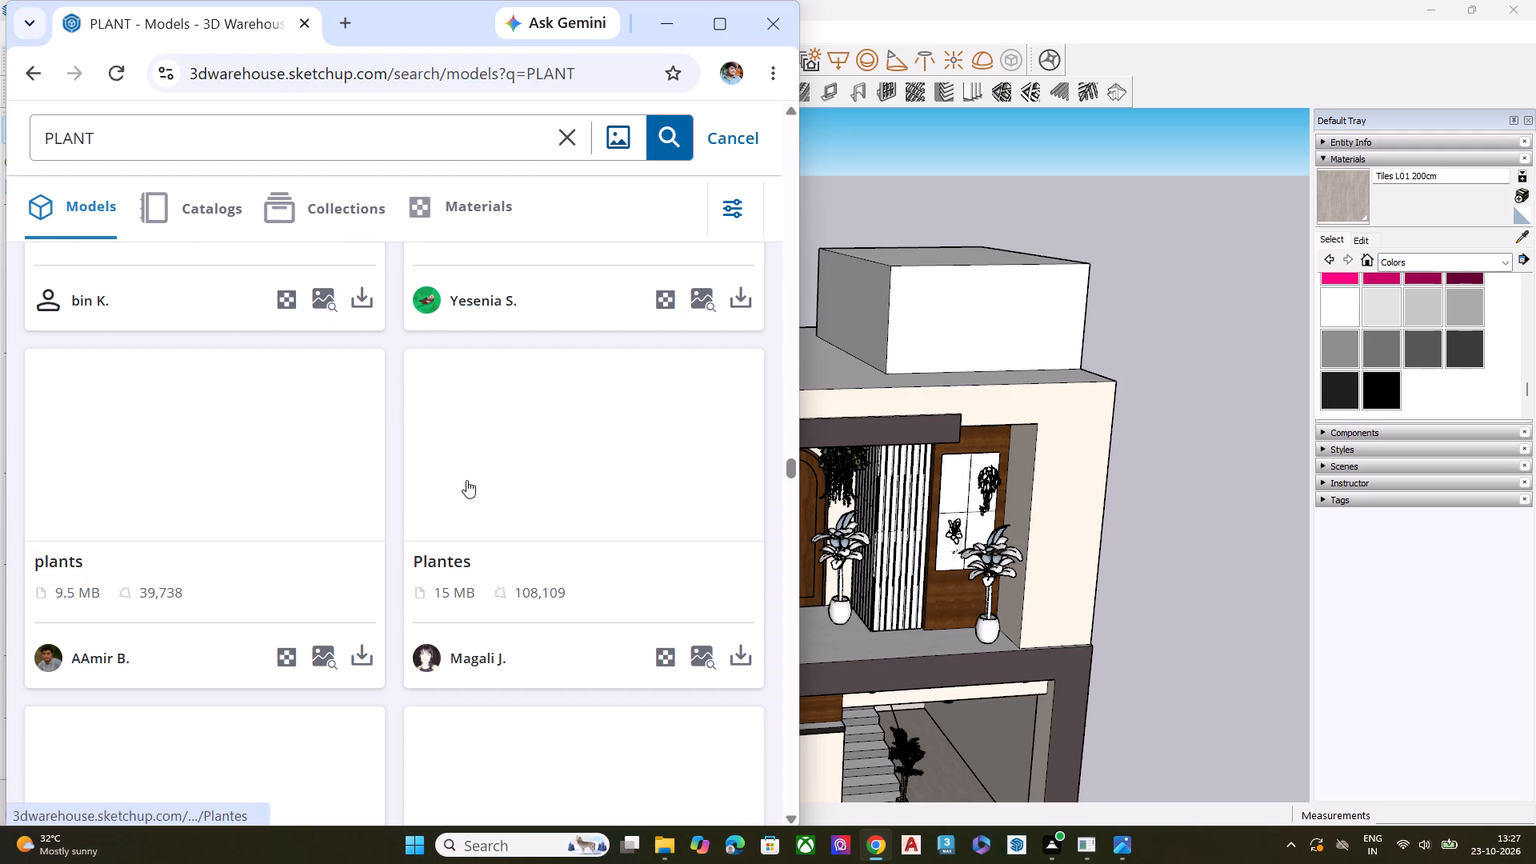
pyautogui.scroll(-7, 643, 536)
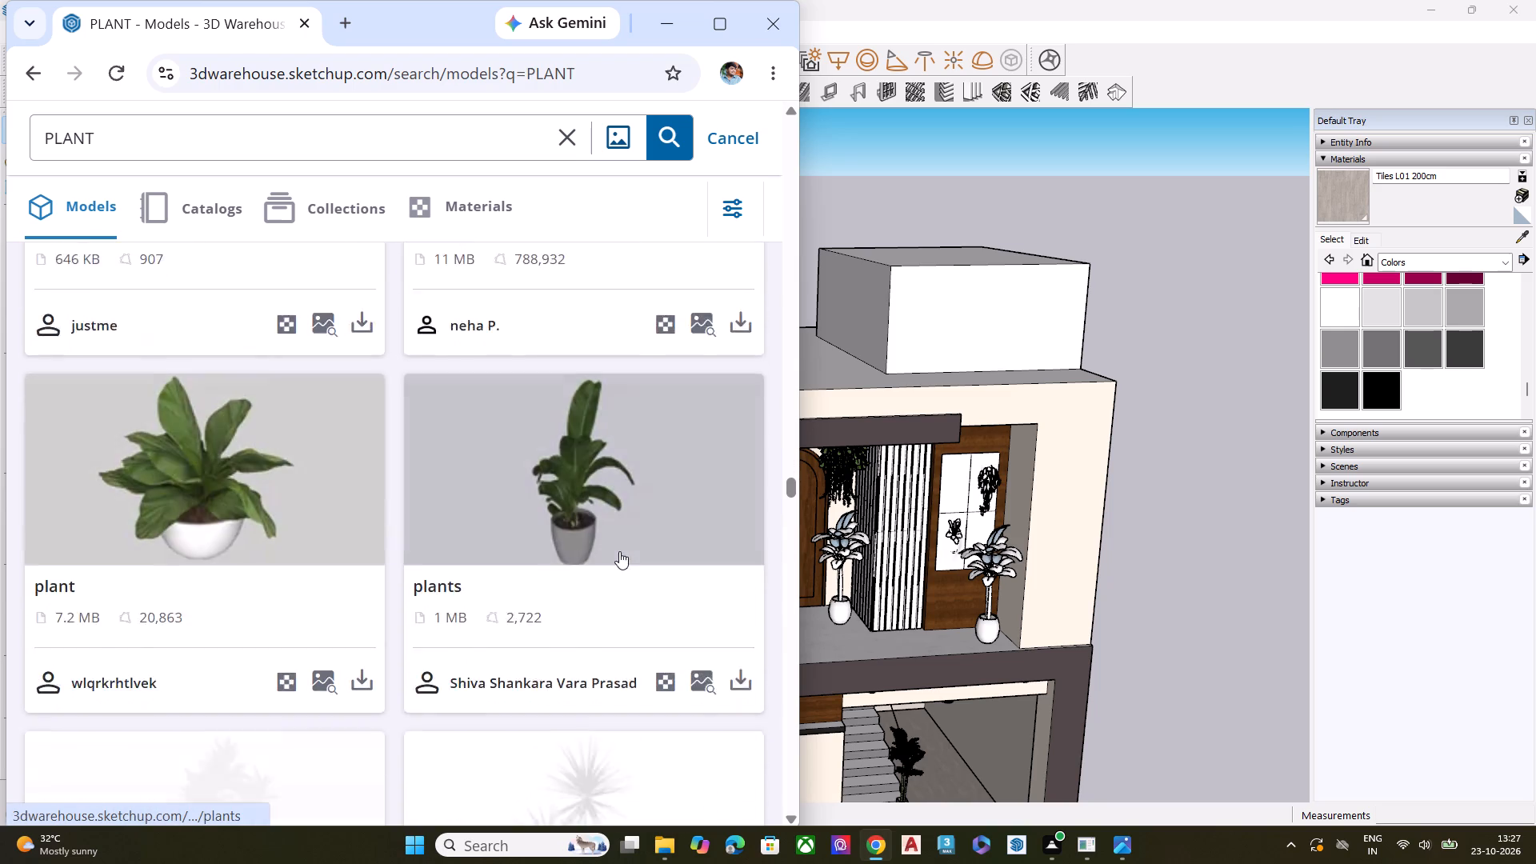
pyautogui.scroll(-13, 619, 551)
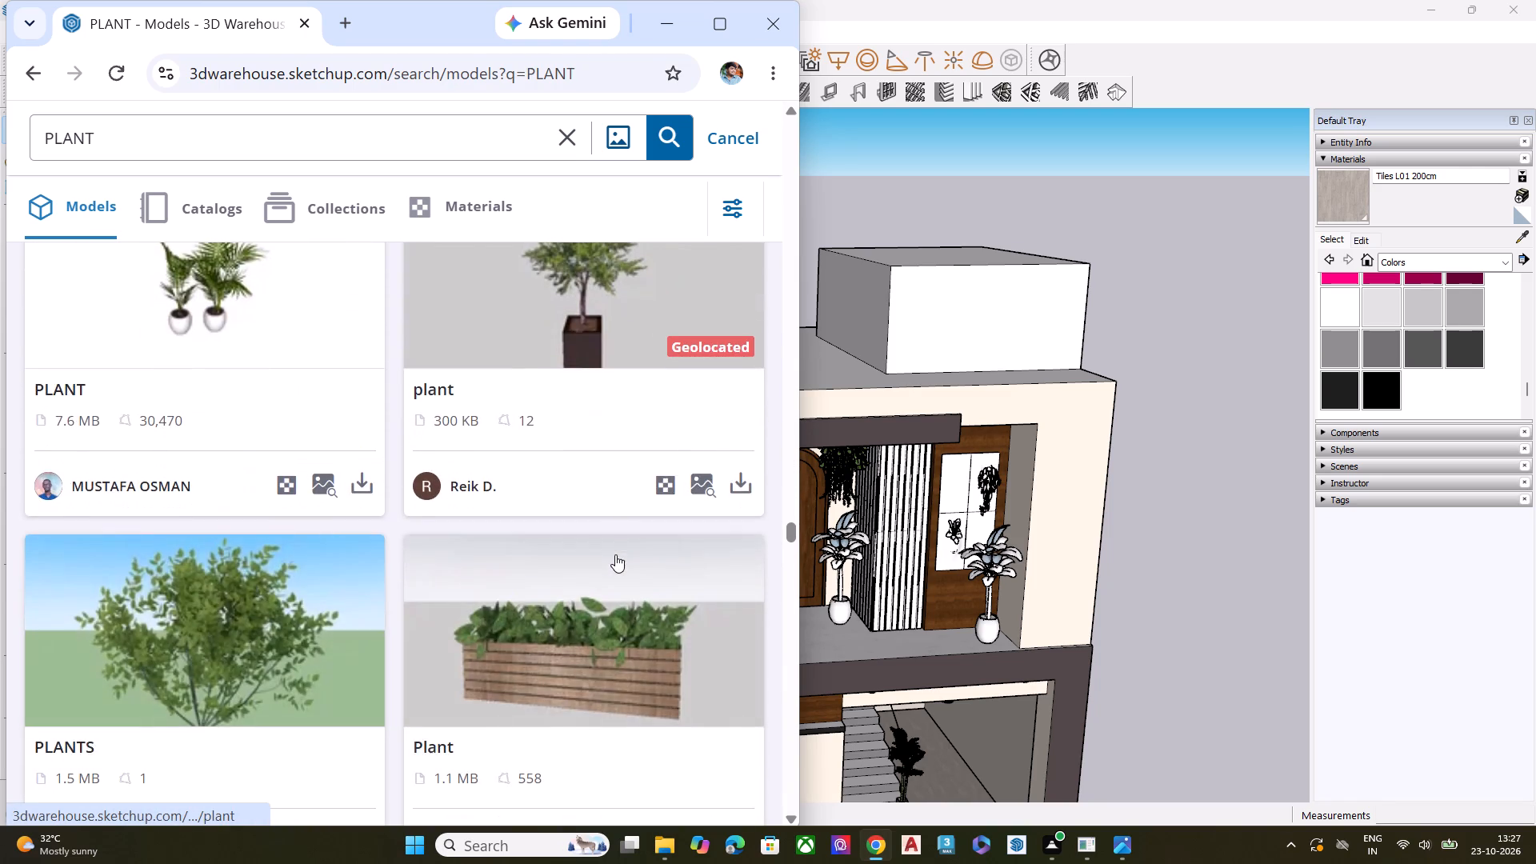
pyautogui.scroll(-5, 615, 554)
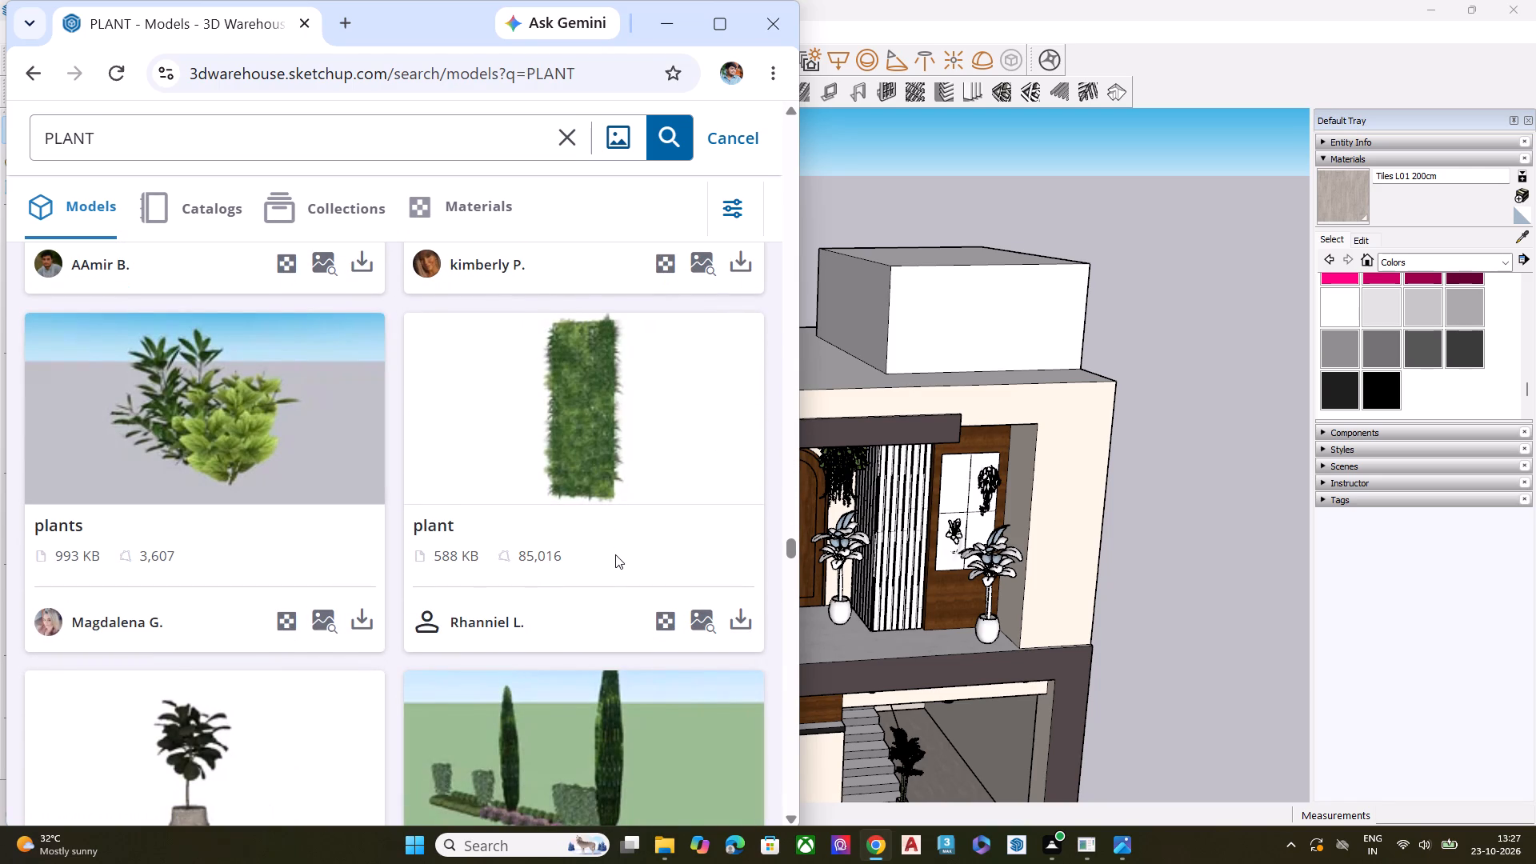
pyautogui.scroll(-3, 387, 484)
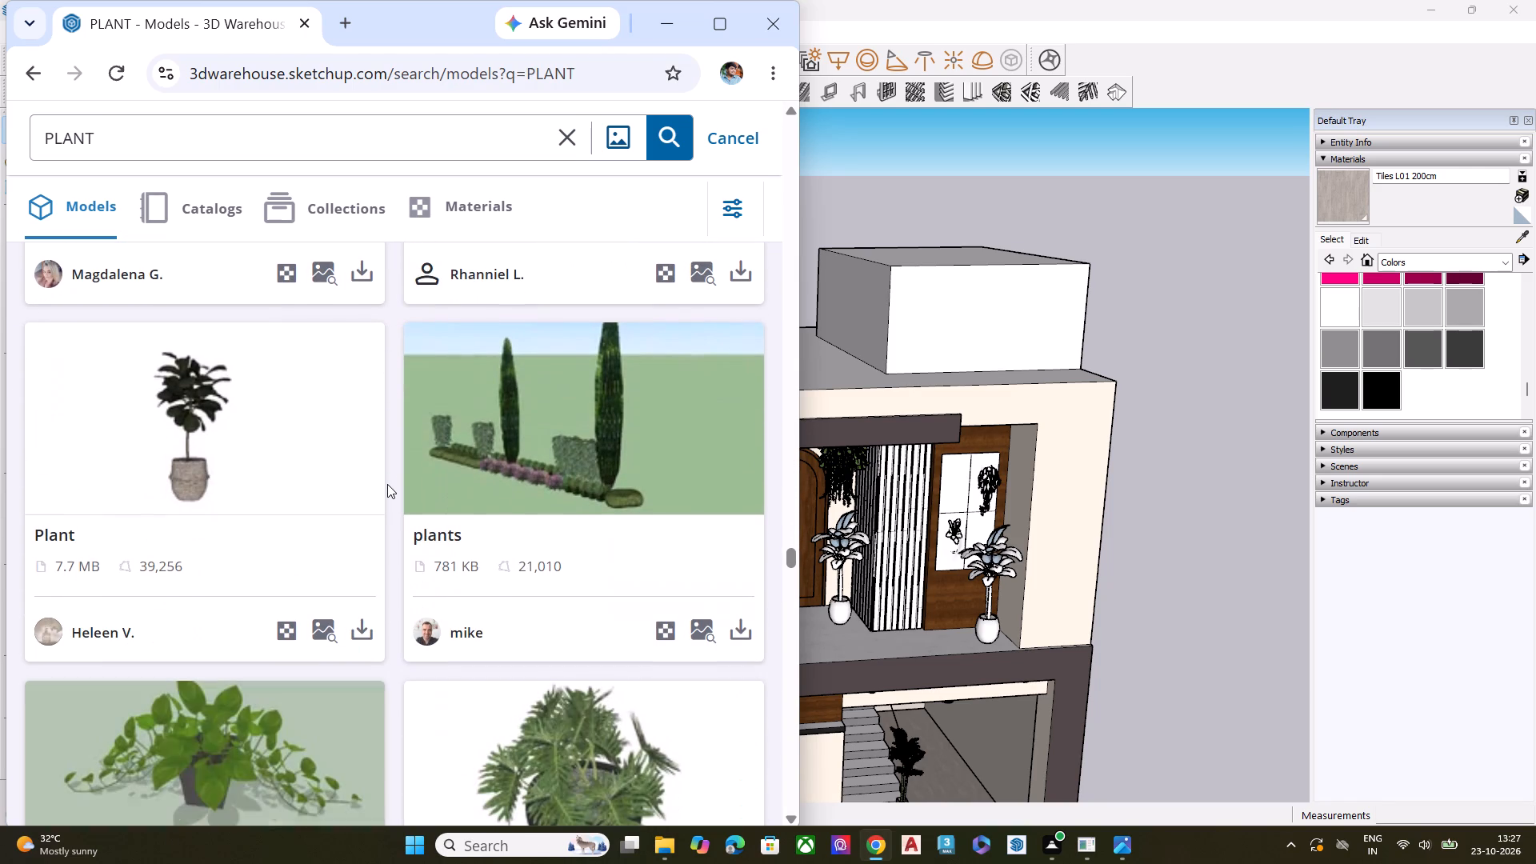
pyautogui.scroll(-15, 387, 484)
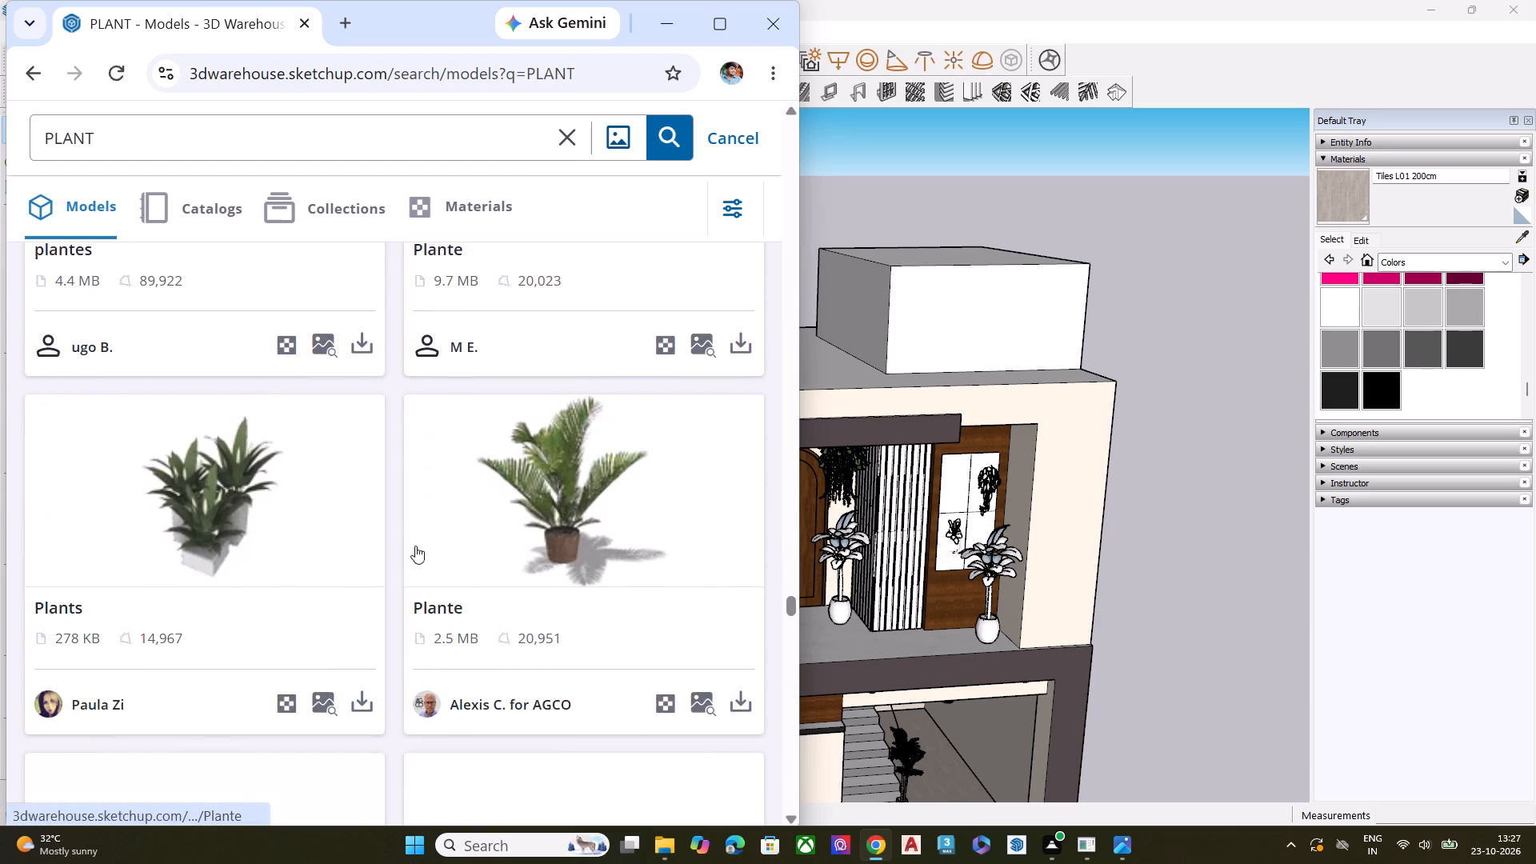
pyautogui.scroll(-7, 588, 560)
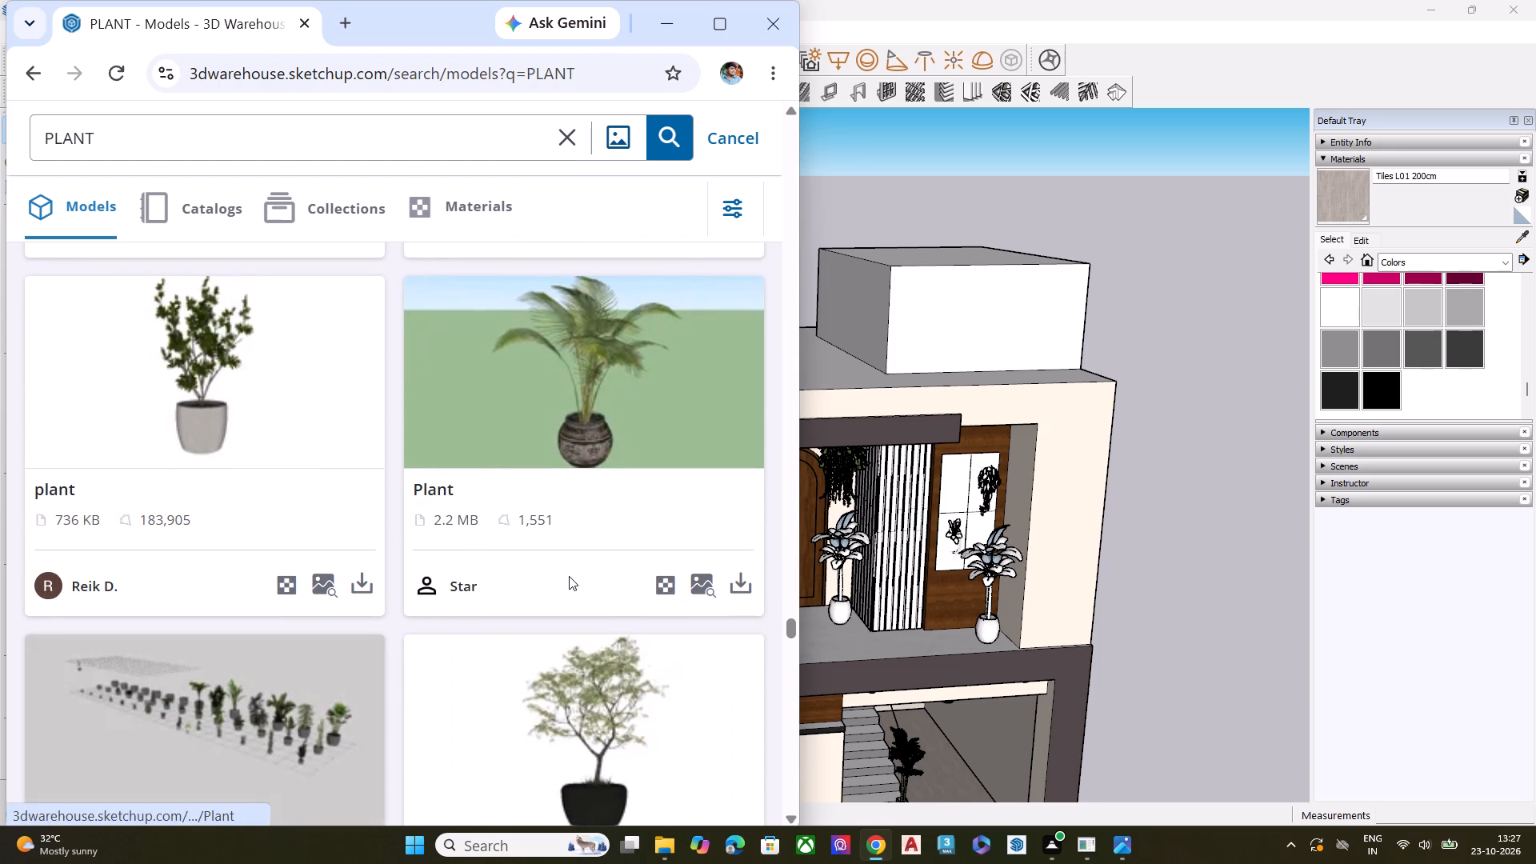
pyautogui.scroll(-5, 569, 576)
pyautogui.scroll(2, 569, 576)
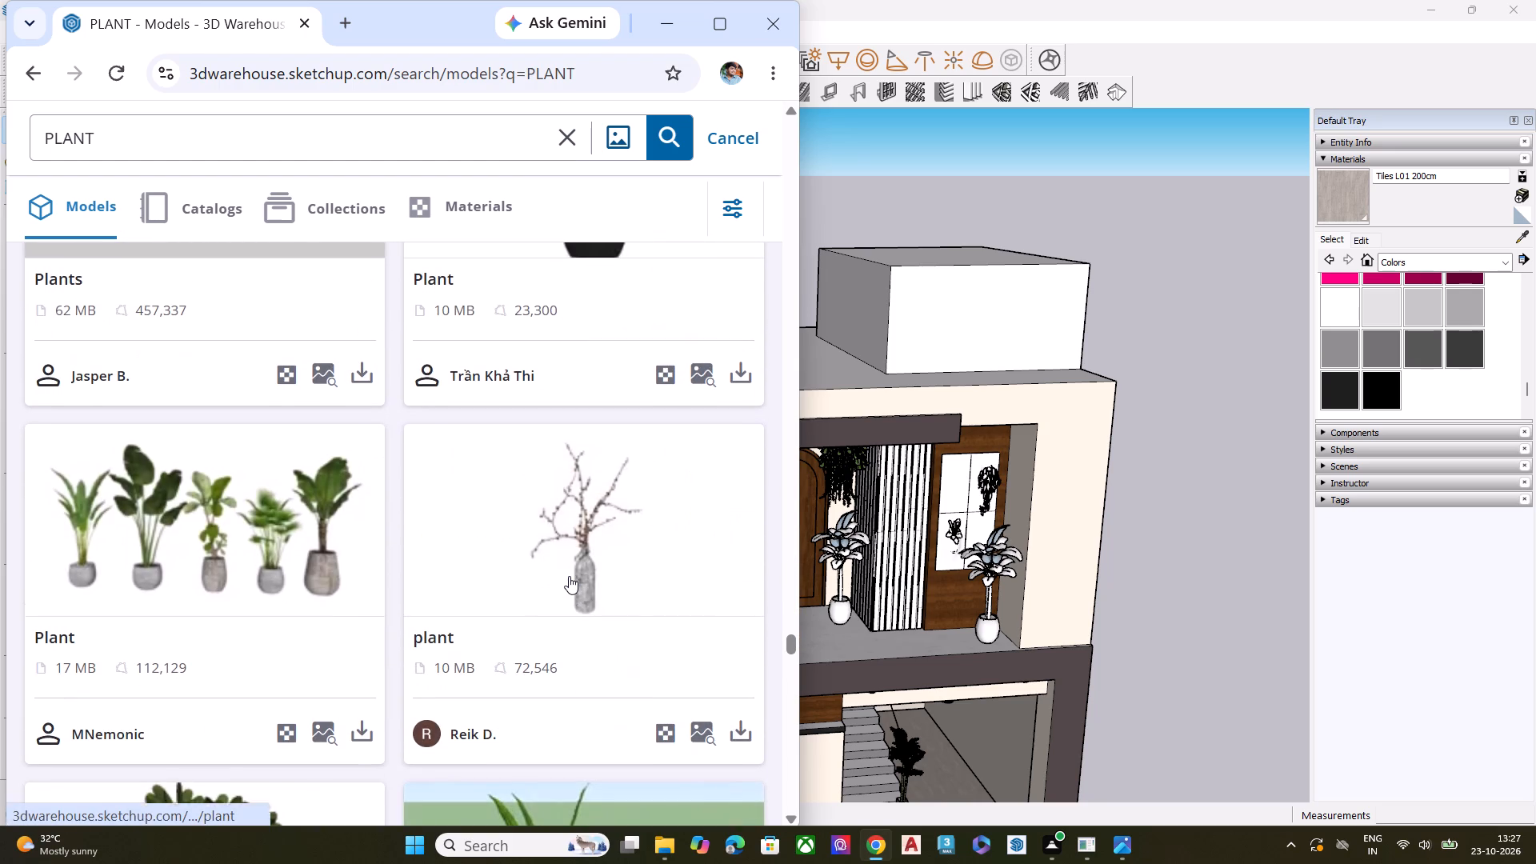
pyautogui.scroll(1, 569, 576)
pyautogui.scroll(-7, 569, 576)
pyautogui.scroll(1, 569, 576)
pyautogui.scroll(-2, 569, 576)
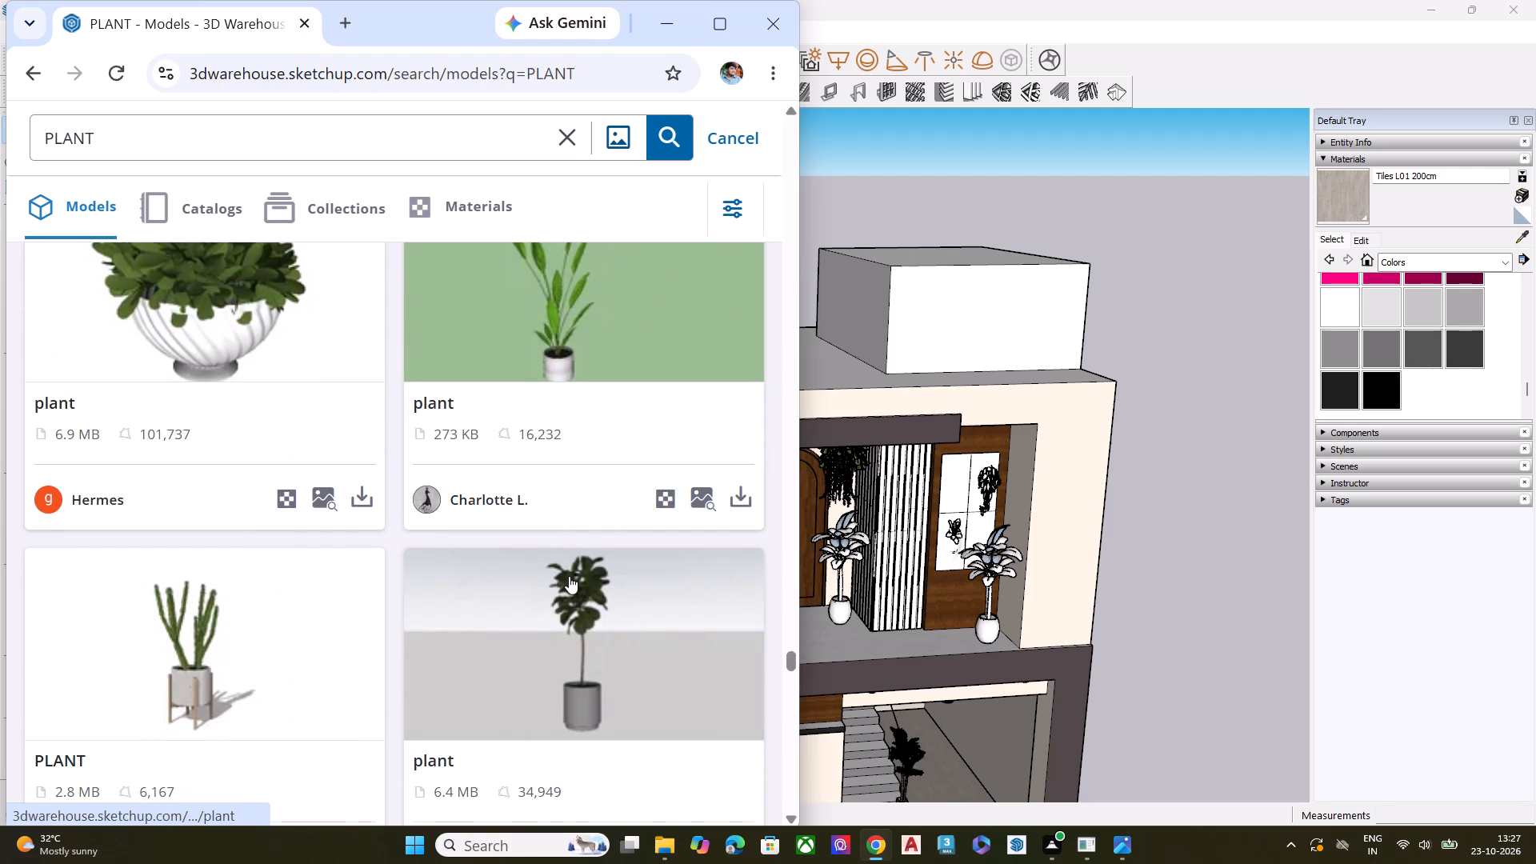
pyautogui.scroll(-6, 569, 576)
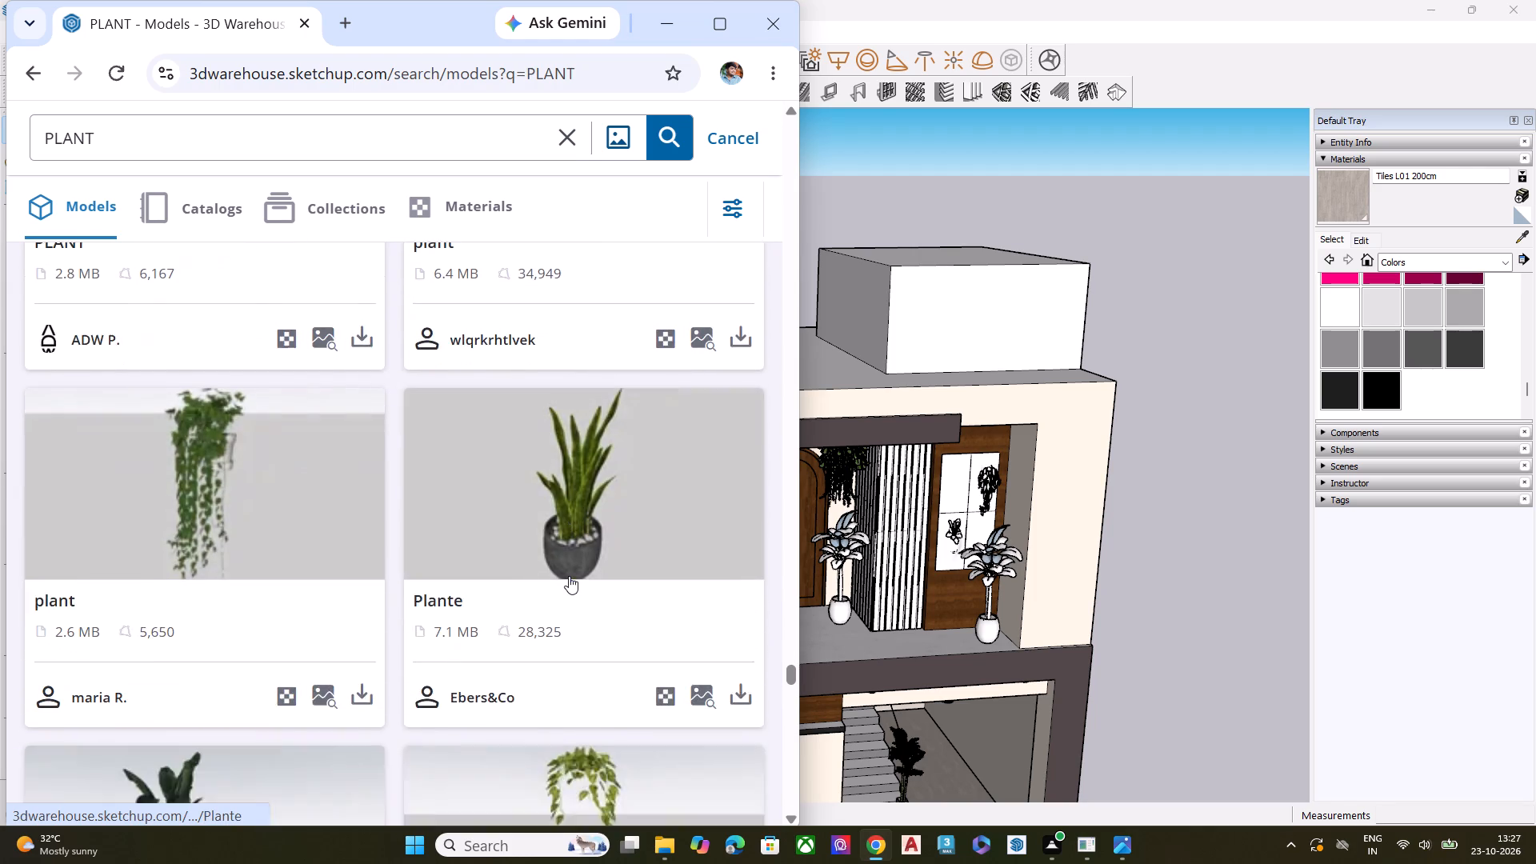
pyautogui.scroll(-9, 569, 576)
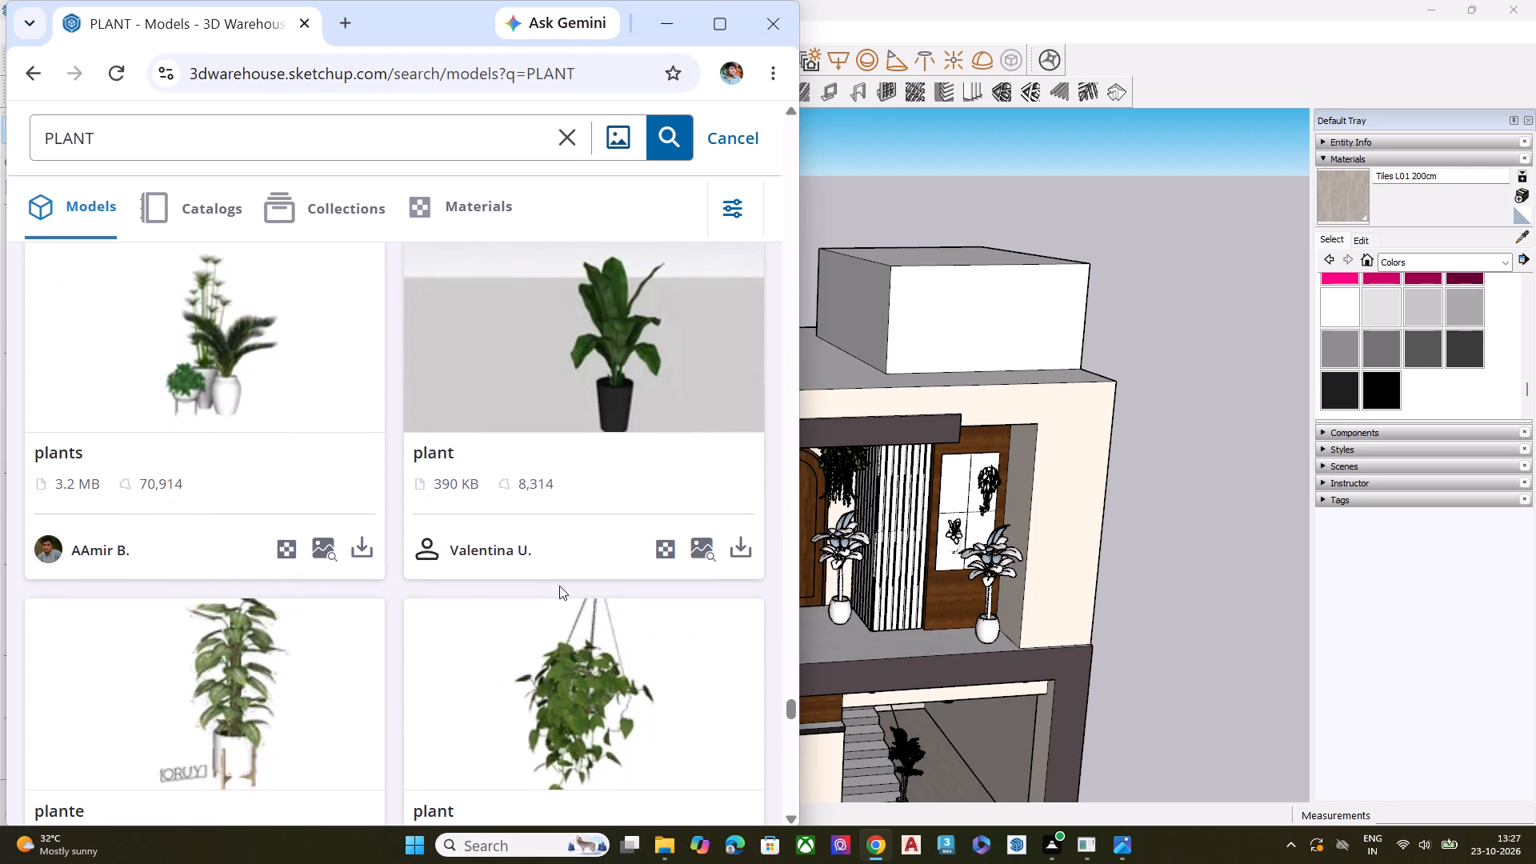
pyautogui.scroll(-6, 559, 586)
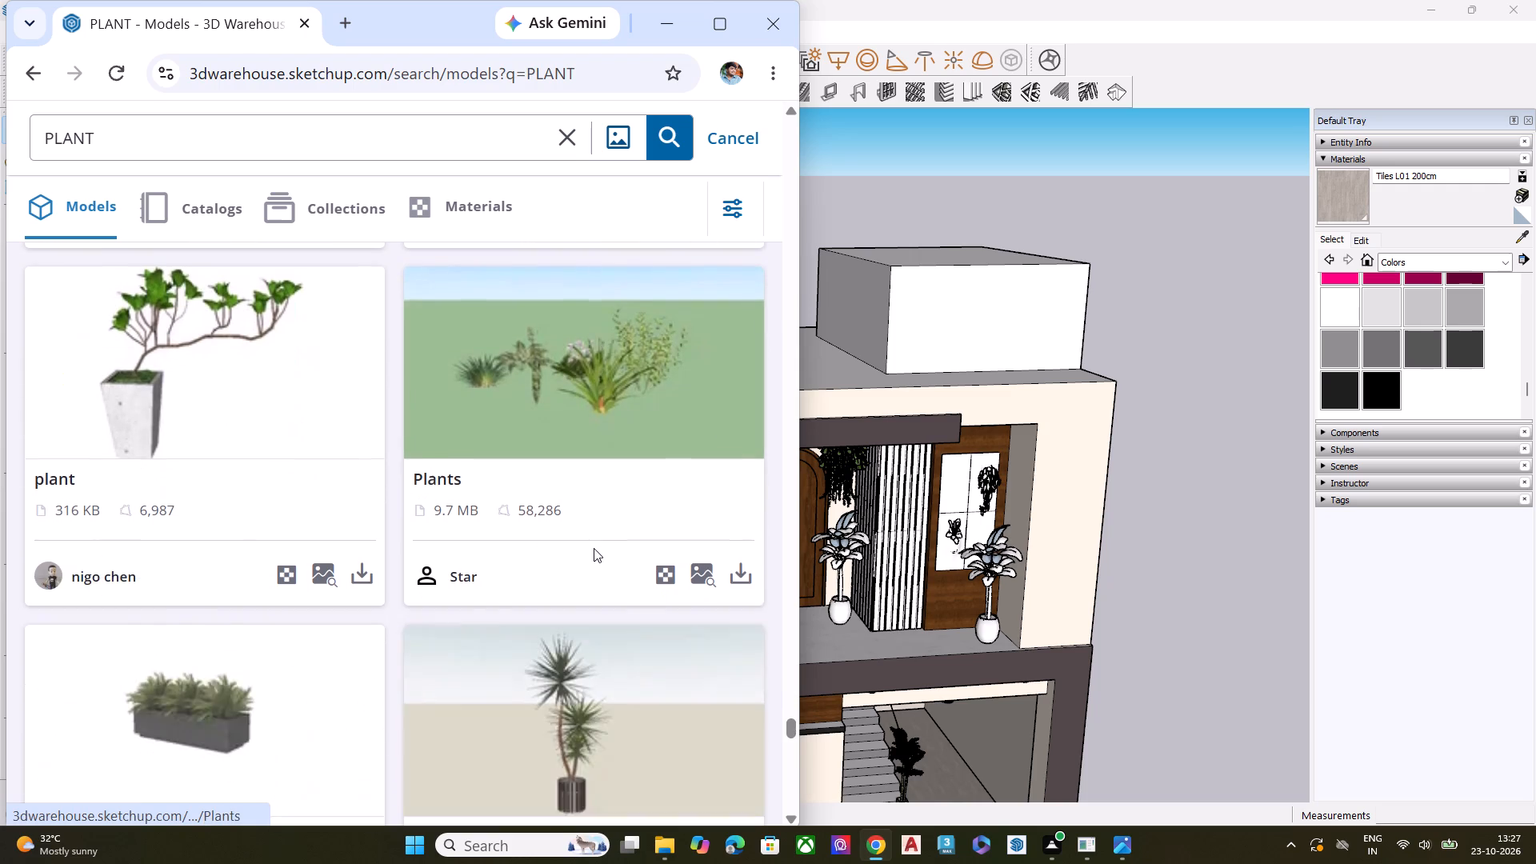
pyautogui.scroll(-12, 593, 553)
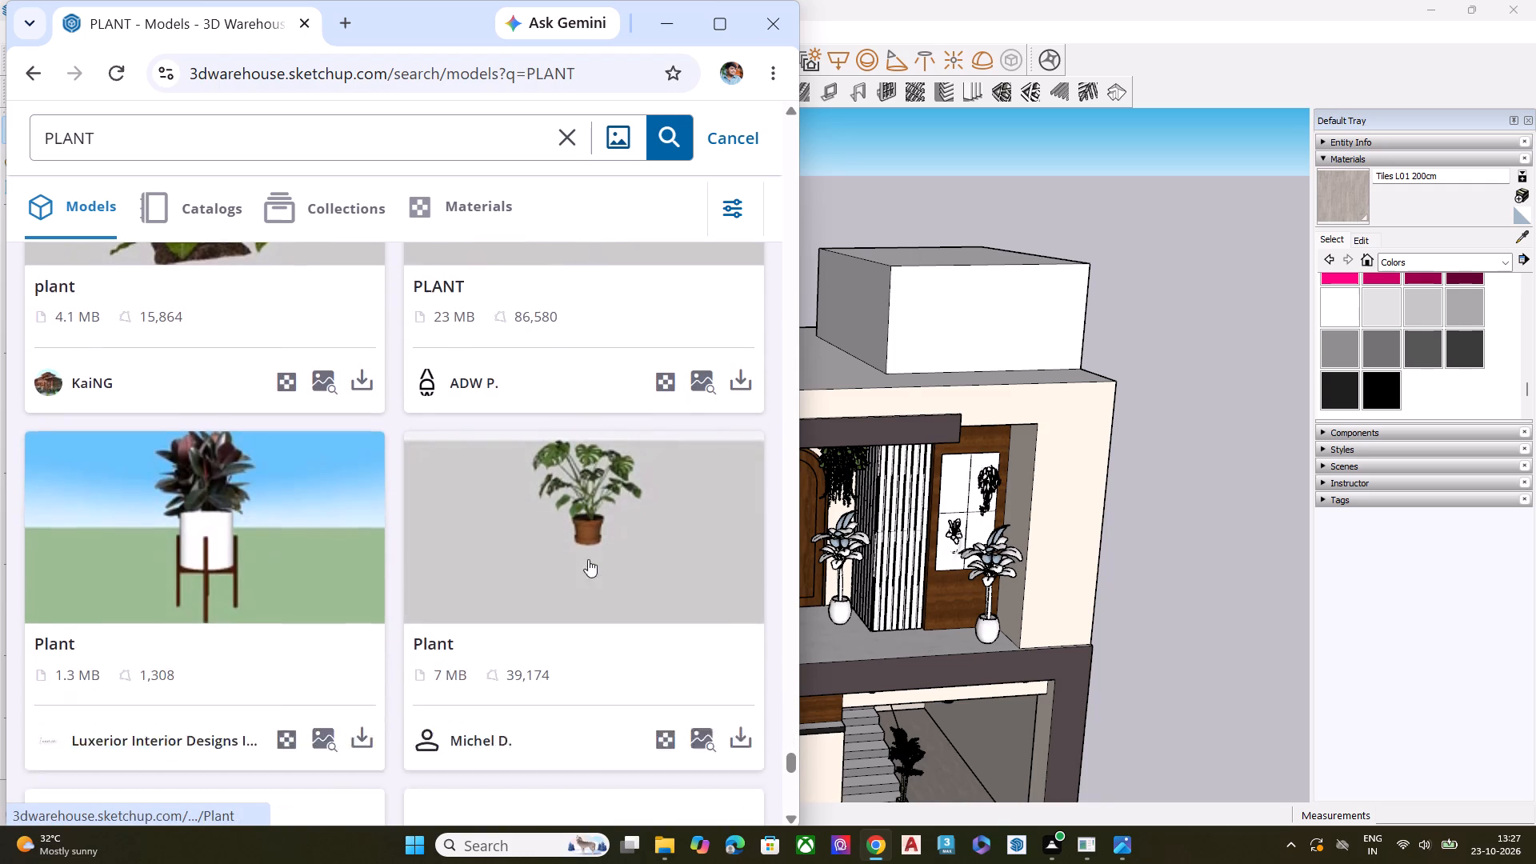
pyautogui.scroll(-1, 588, 559)
pyautogui.scroll(-3, 490, 556)
# Load a third batch of PLANT models and examine the potted, hanging and green-wall plants for suitable ones.
pyautogui.click(466, 634)
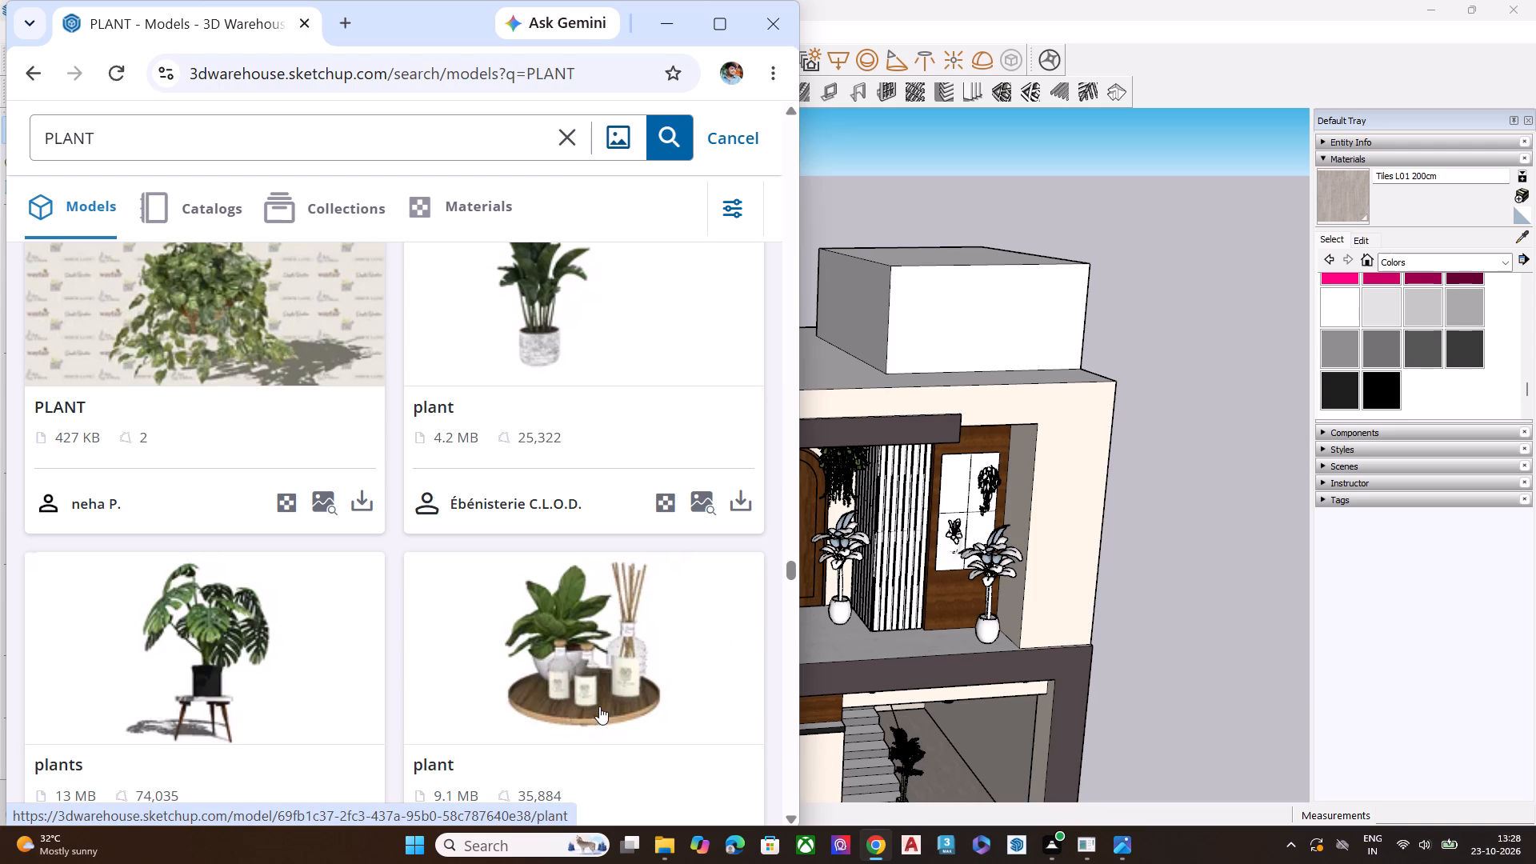
pyautogui.scroll(-9, 531, 371)
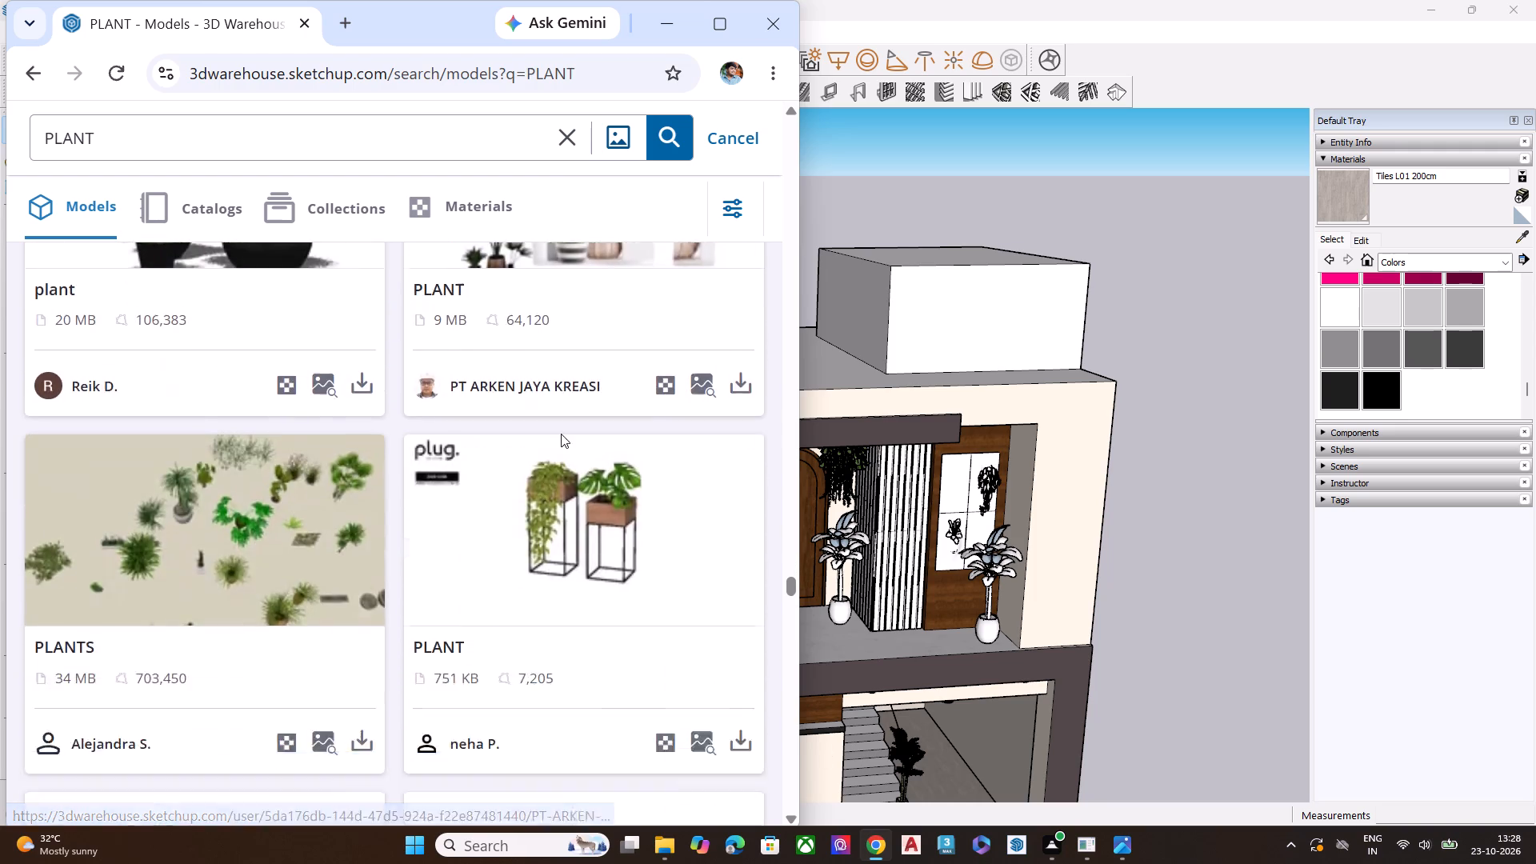
pyautogui.scroll(-1, 561, 434)
pyautogui.scroll(1, 548, 443)
pyautogui.scroll(-3, 548, 443)
pyautogui.scroll(1, 548, 443)
pyautogui.scroll(-1, 548, 443)
pyautogui.scroll(9, 548, 443)
pyautogui.scroll(-1, 548, 443)
pyautogui.scroll(6, 548, 443)
pyautogui.scroll(-6, 548, 443)
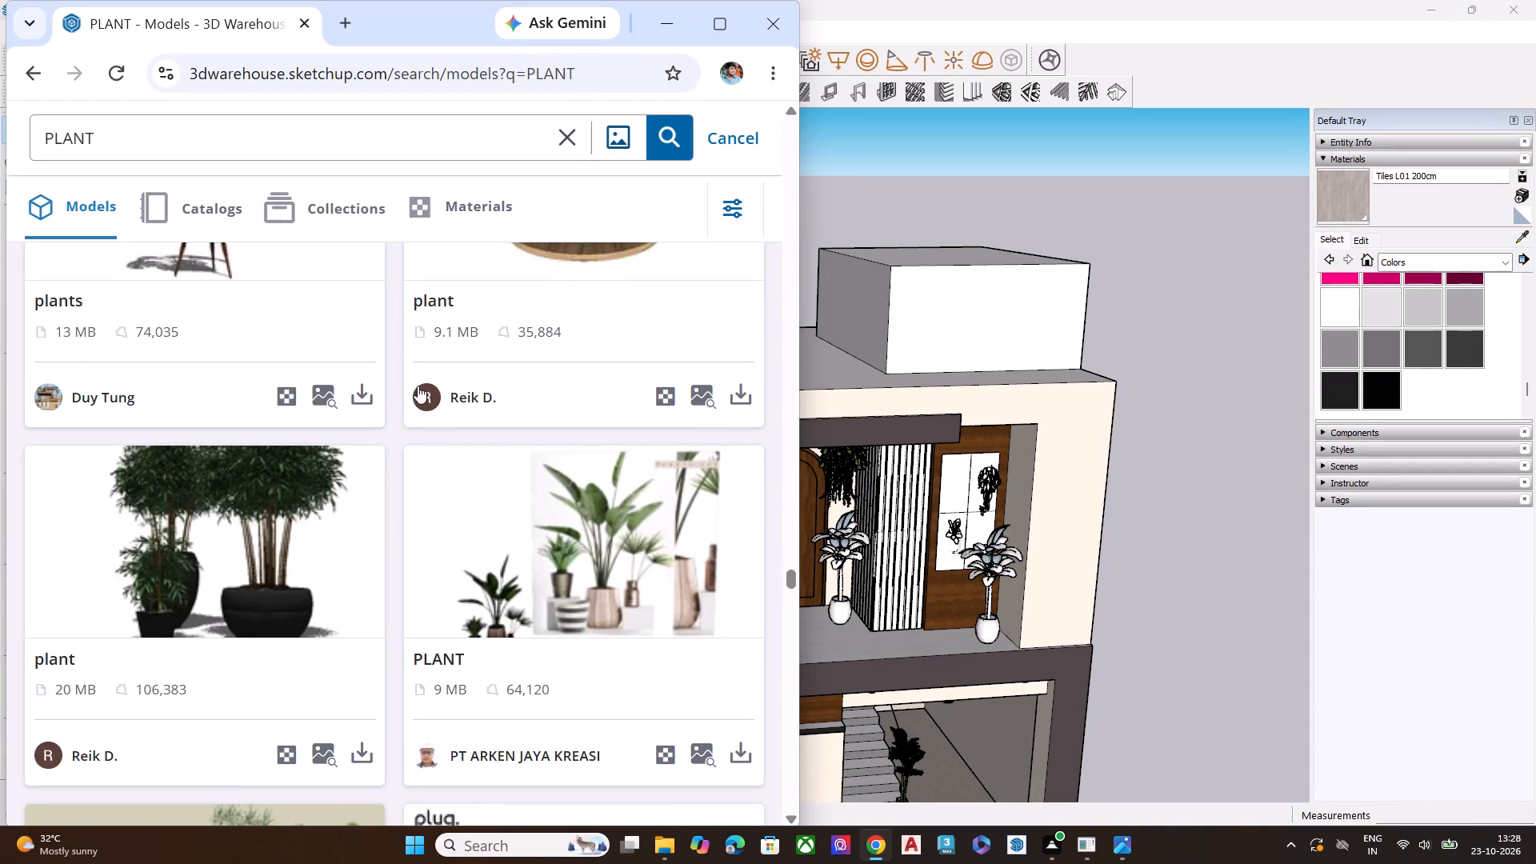
pyautogui.scroll(-4, 511, 381)
pyautogui.scroll(-1, 374, 434)
pyautogui.scroll(1, 374, 434)
pyautogui.scroll(-5, 374, 435)
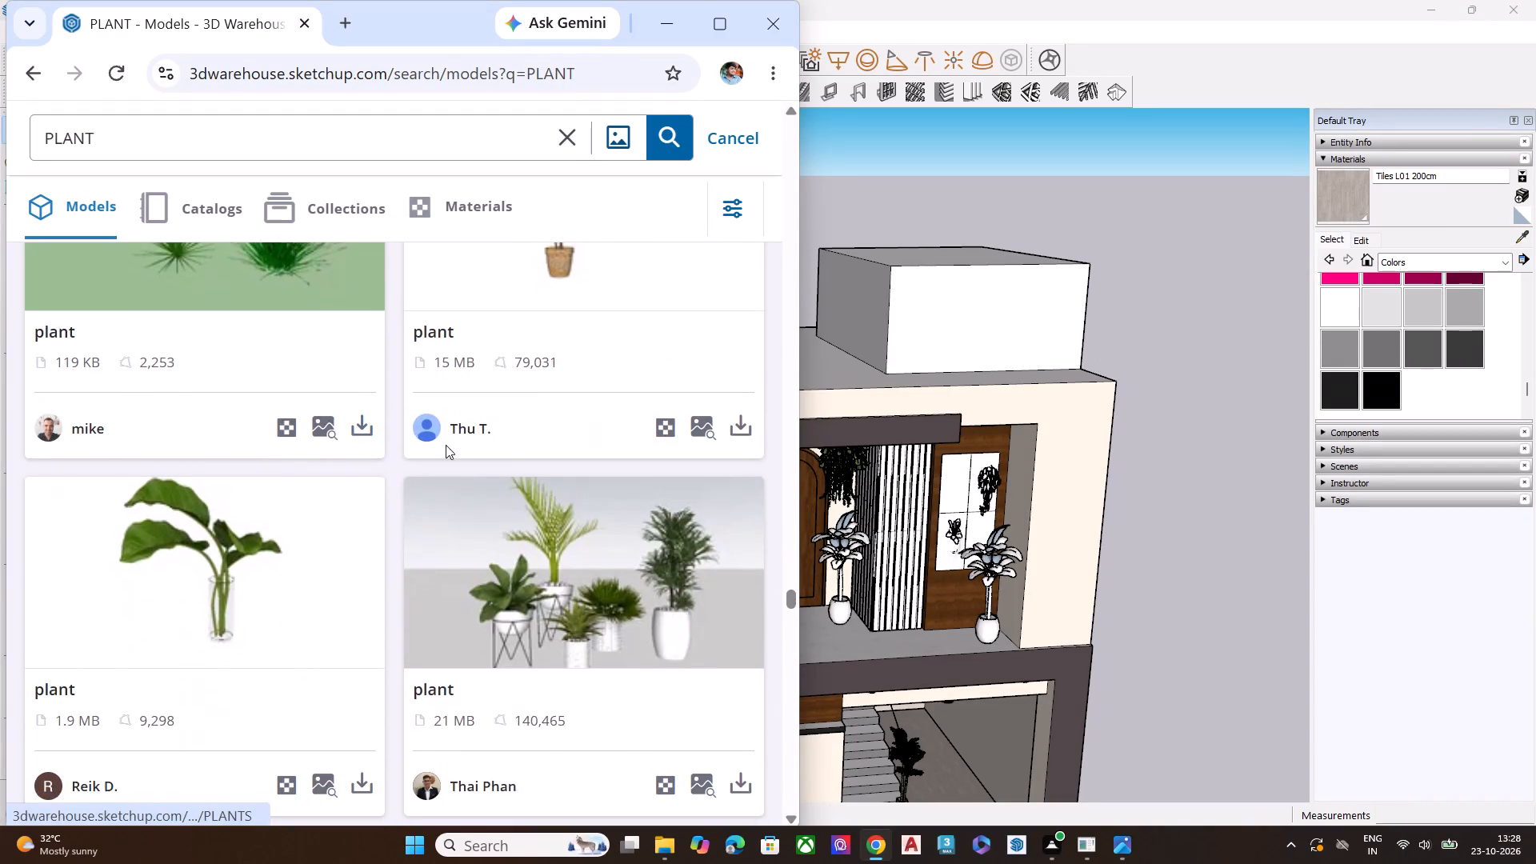
pyautogui.scroll(-13, 446, 445)
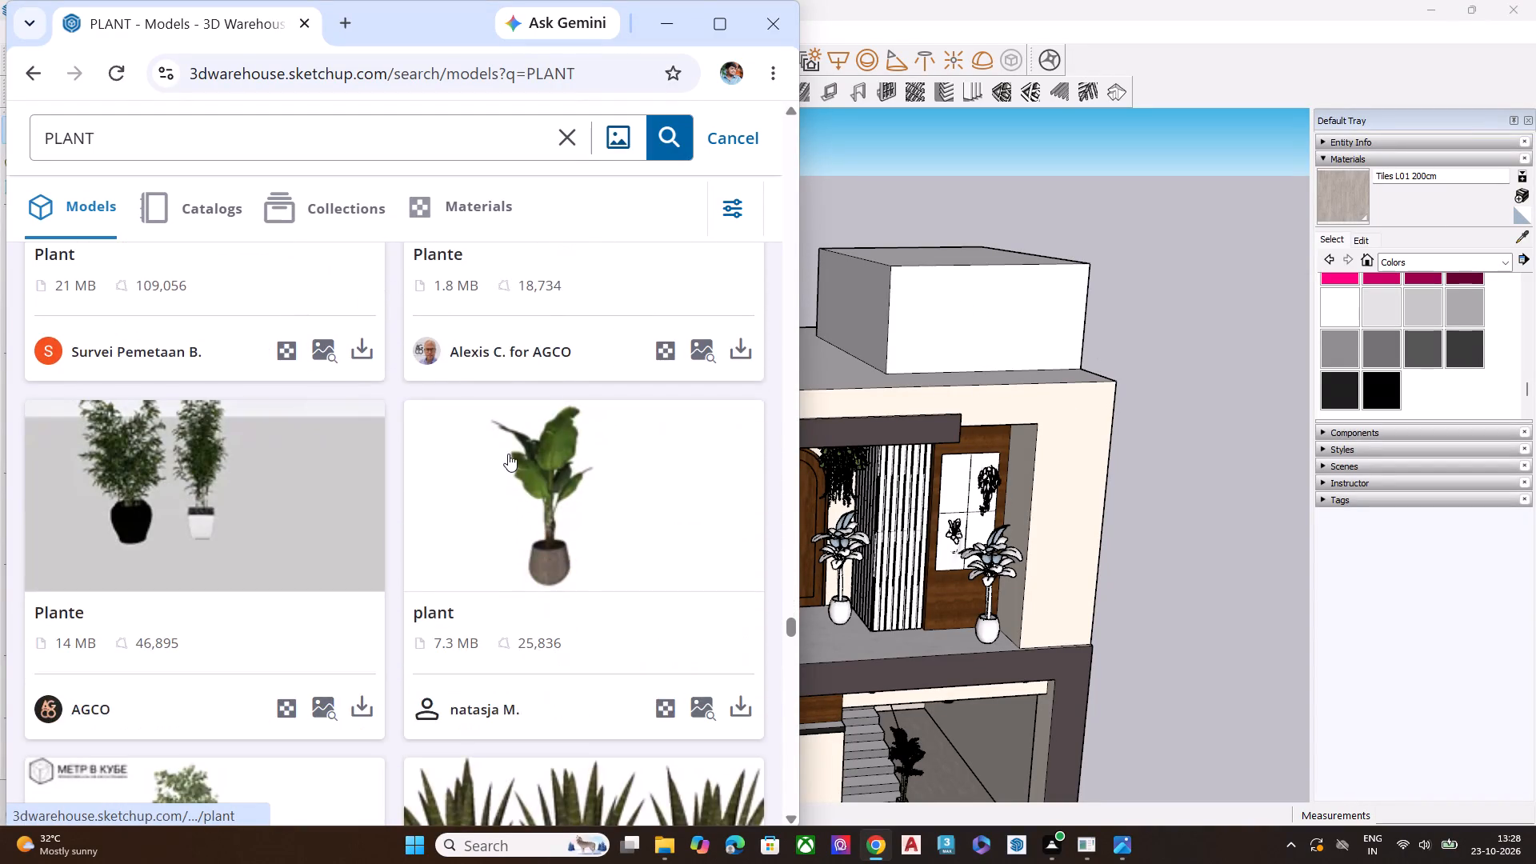
pyautogui.scroll(-11, 510, 453)
pyautogui.scroll(1, 570, 447)
pyautogui.scroll(-4, 570, 447)
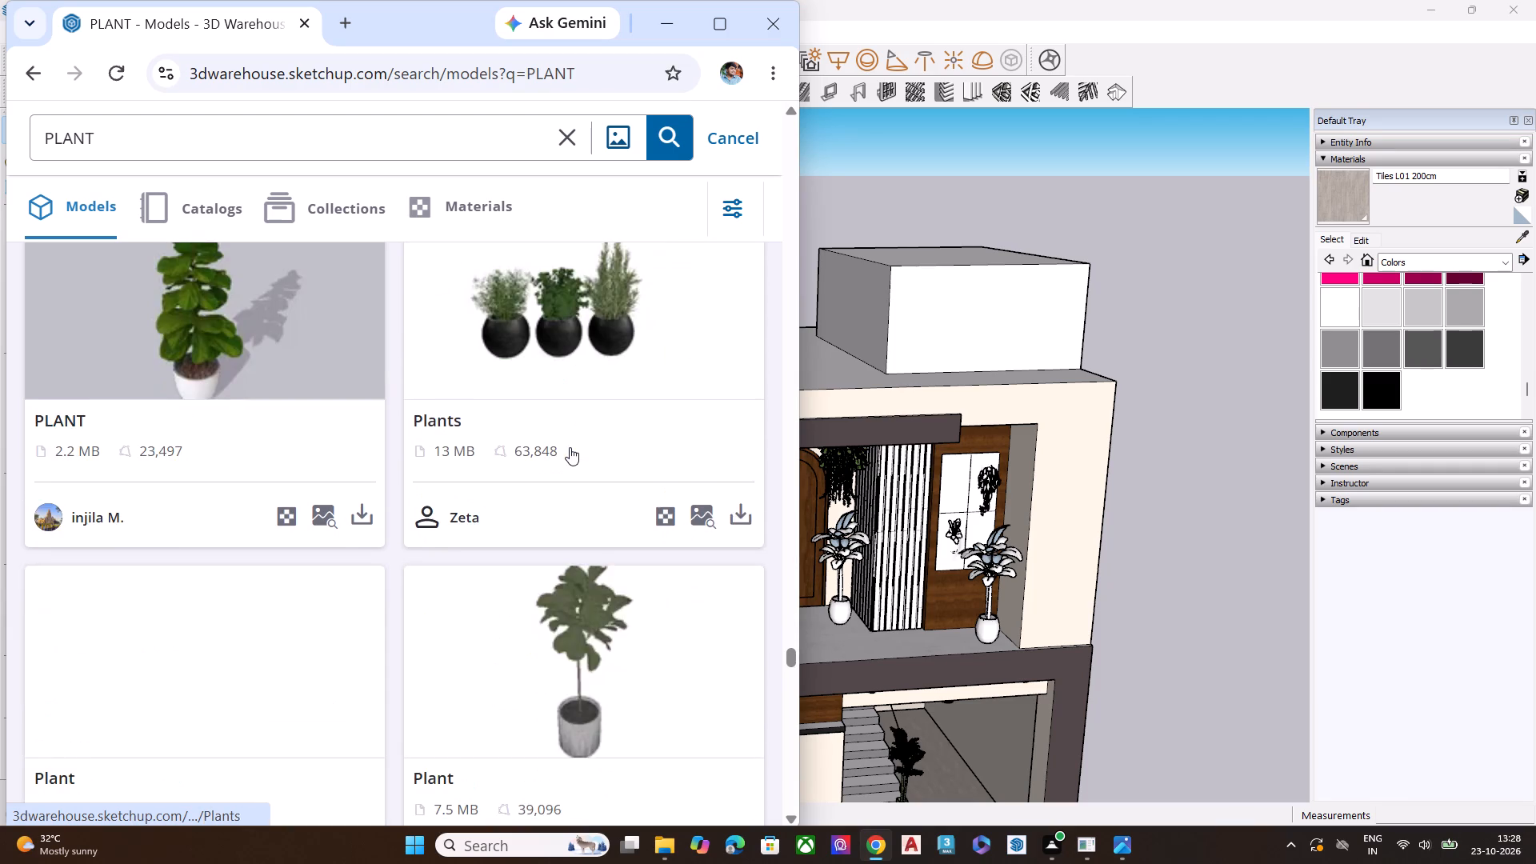
pyautogui.scroll(-16, 570, 447)
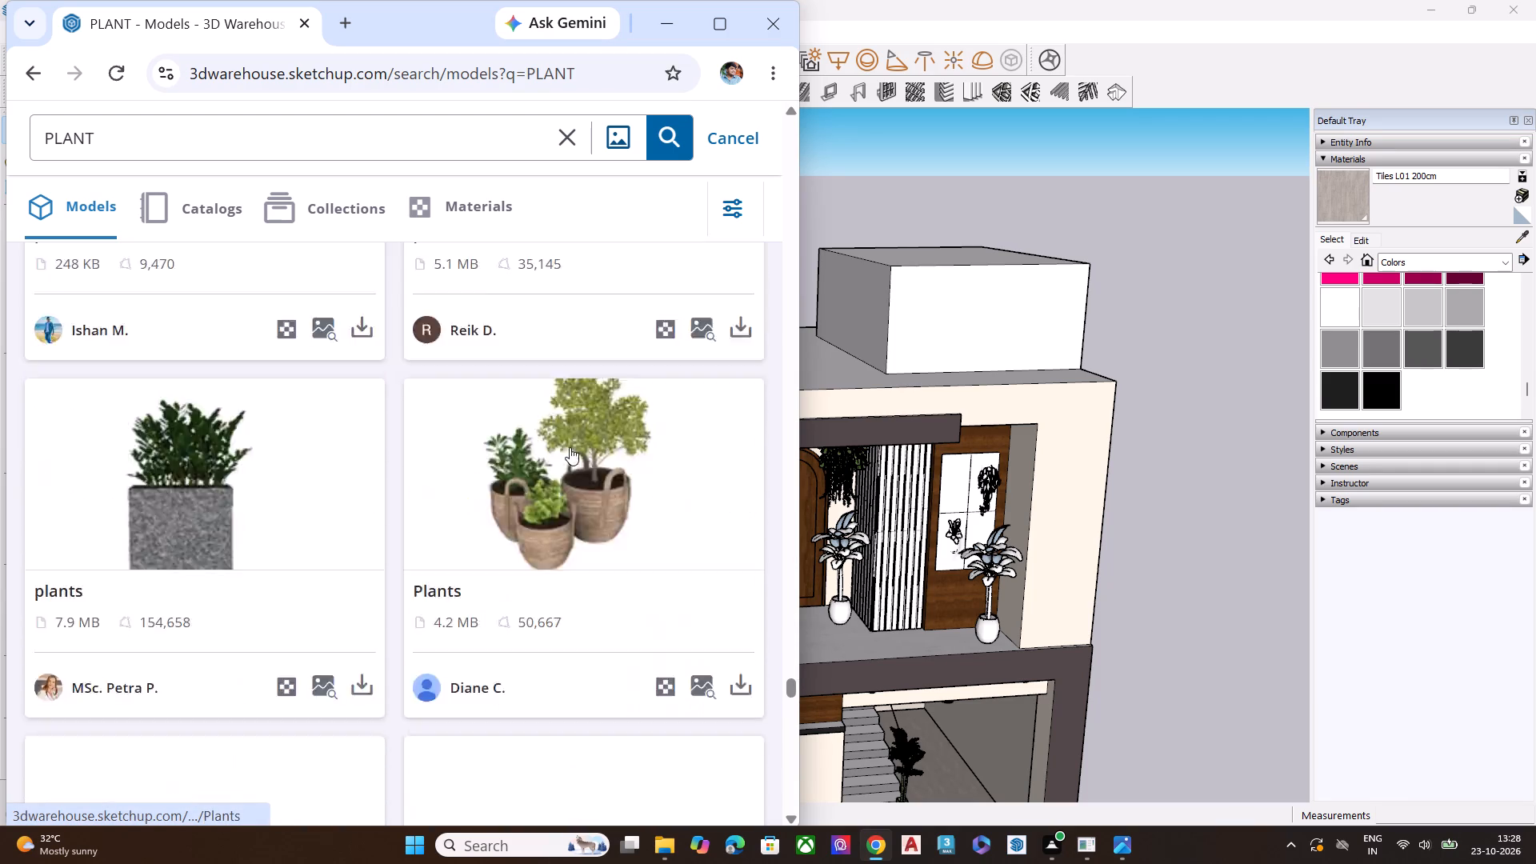
pyautogui.scroll(-4, 570, 447)
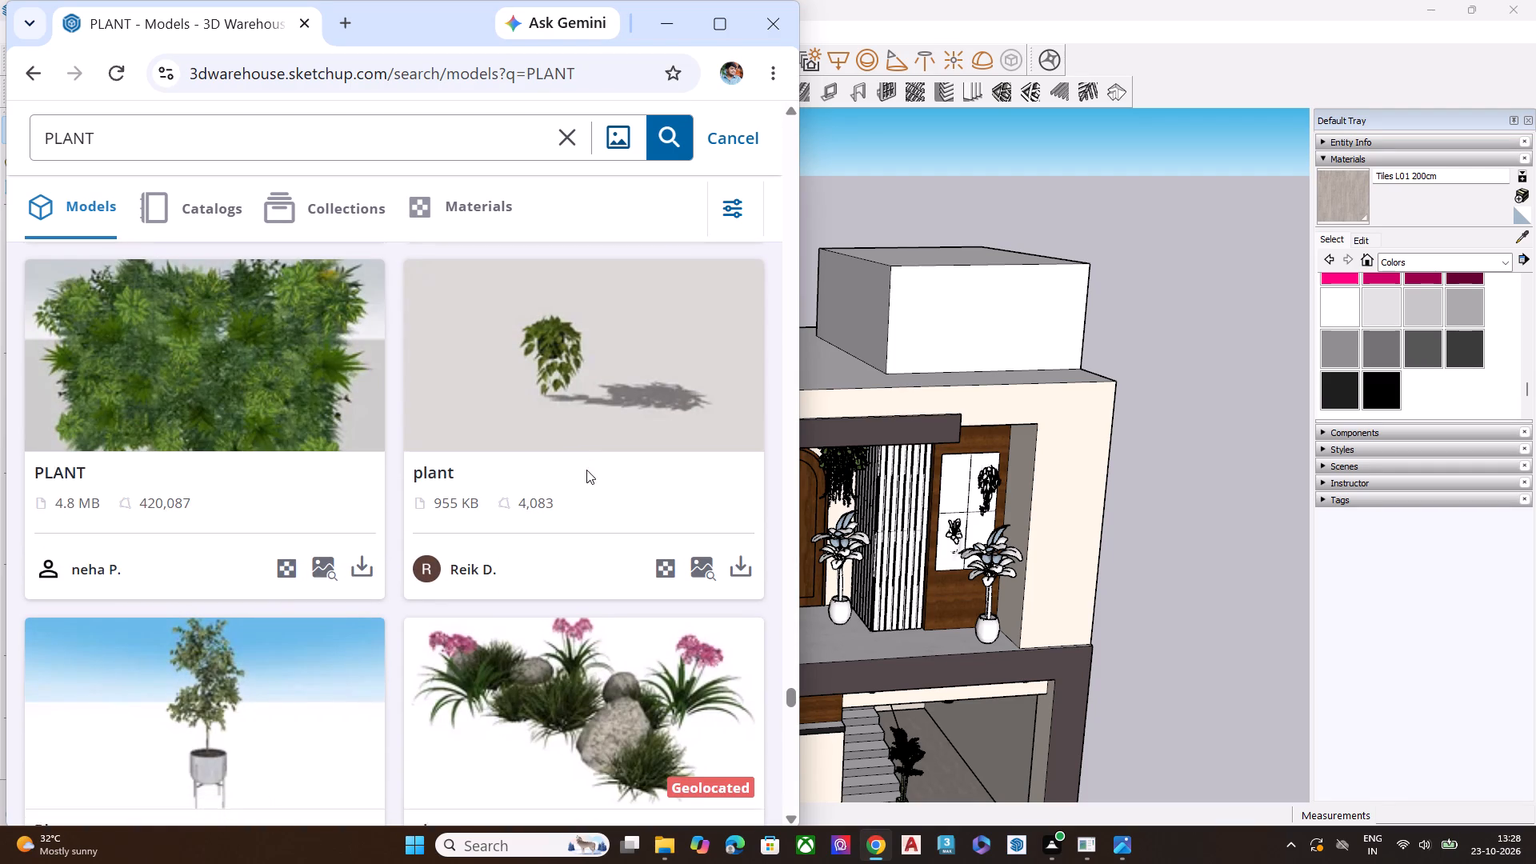
pyautogui.scroll(-9, 586, 470)
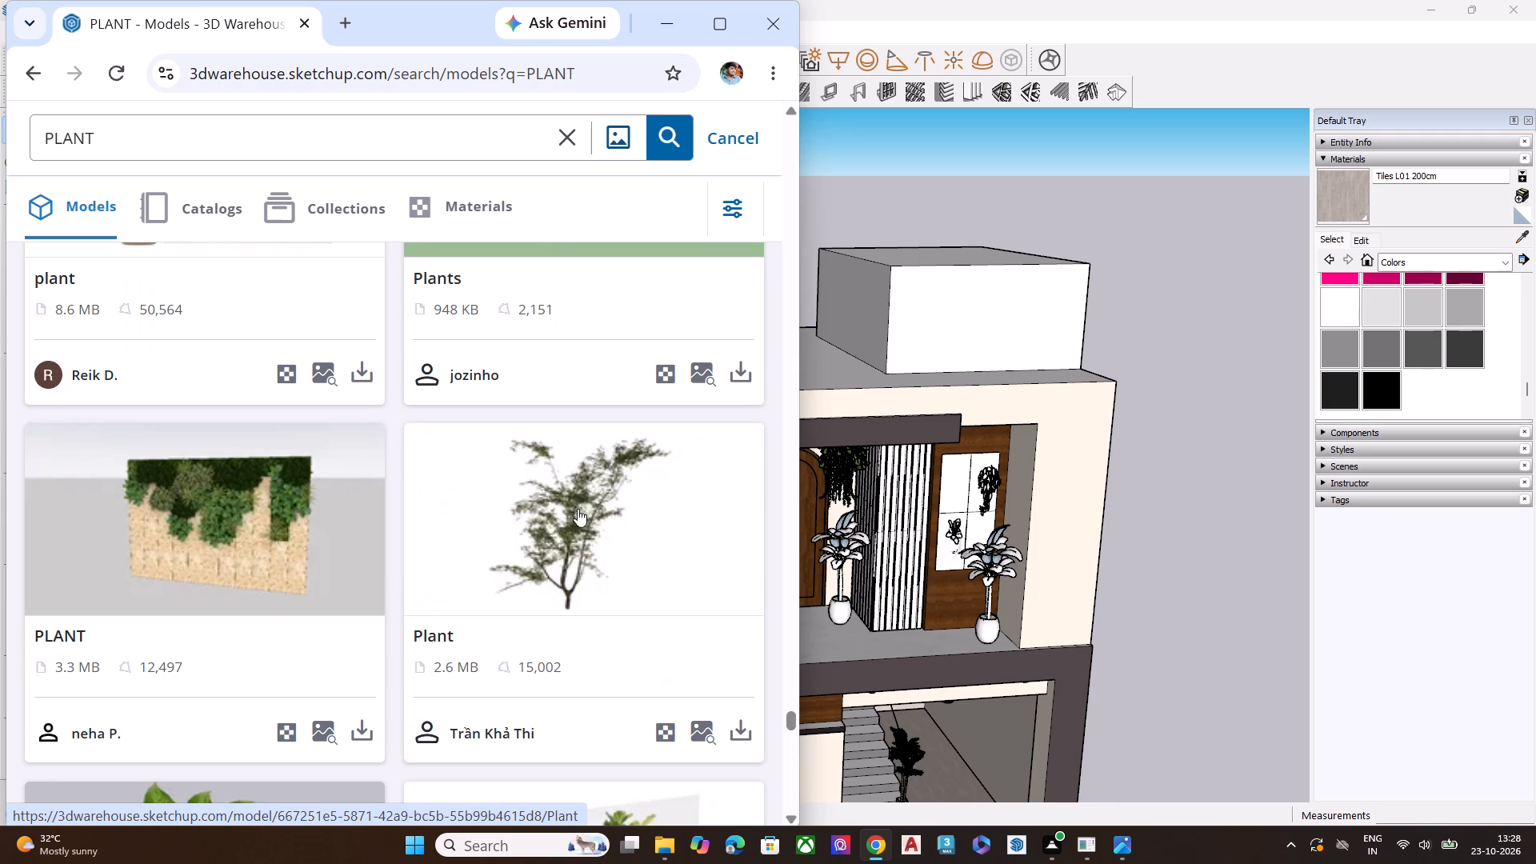
pyautogui.scroll(-4, 645, 554)
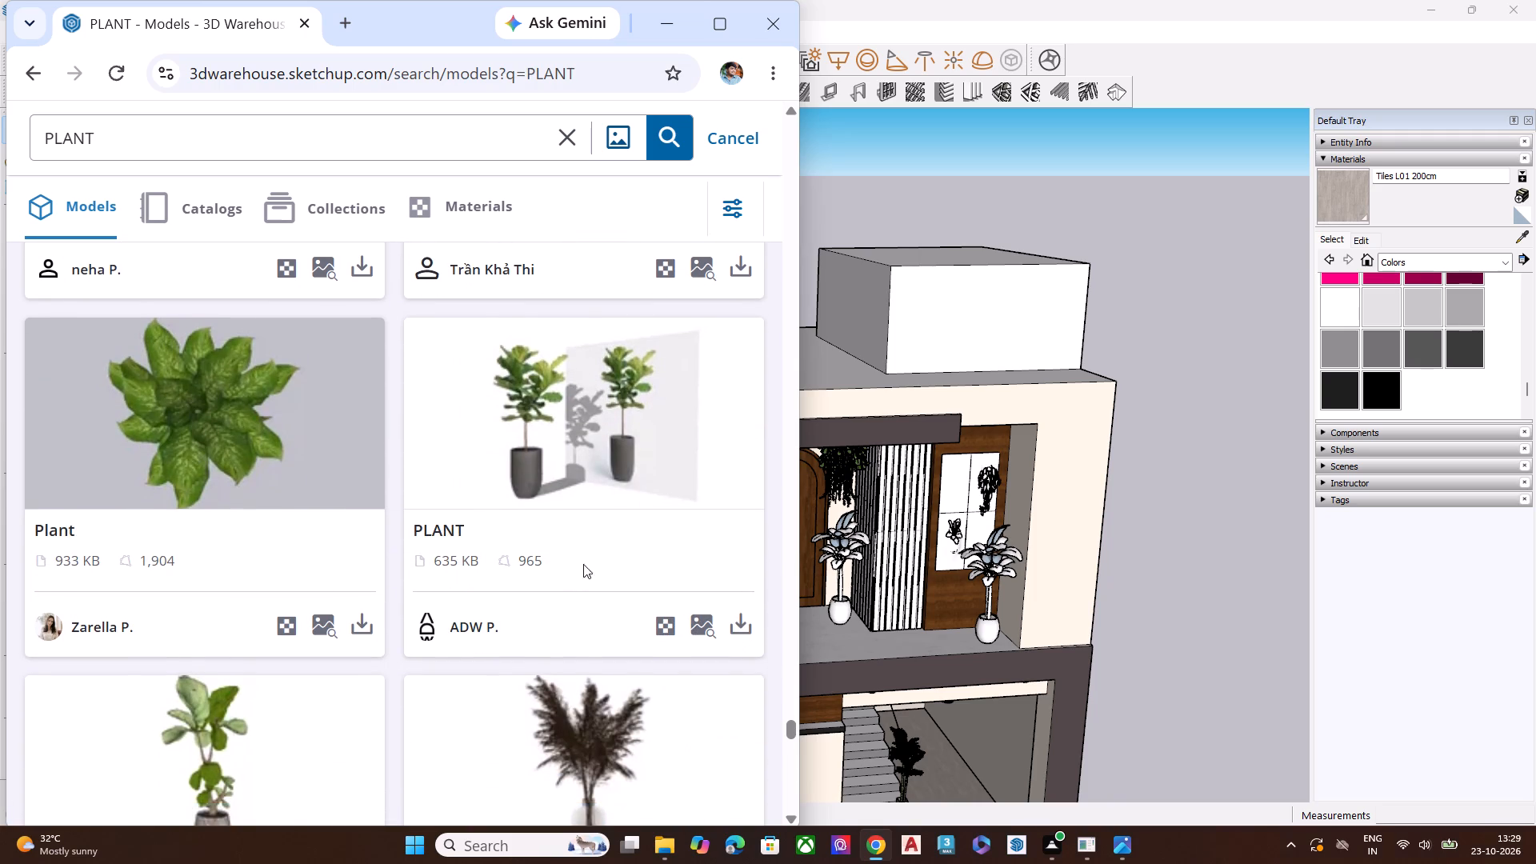
pyautogui.scroll(-9, 574, 577)
pyautogui.scroll(-1, 511, 546)
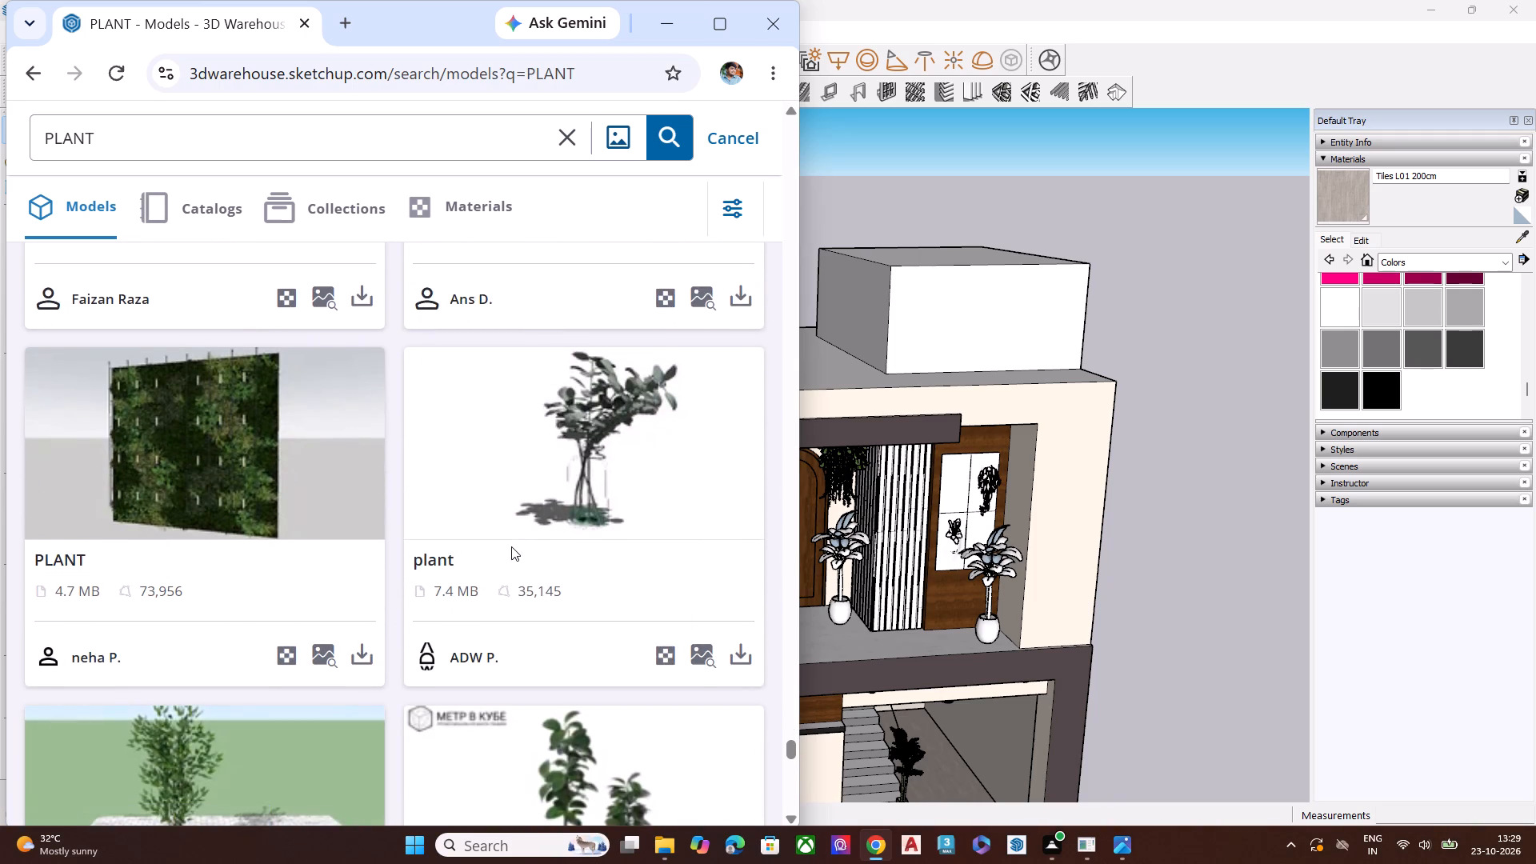
pyautogui.scroll(-4, 511, 546)
pyautogui.scroll(1, 474, 530)
pyautogui.scroll(-1, 474, 530)
pyautogui.scroll(6, 474, 530)
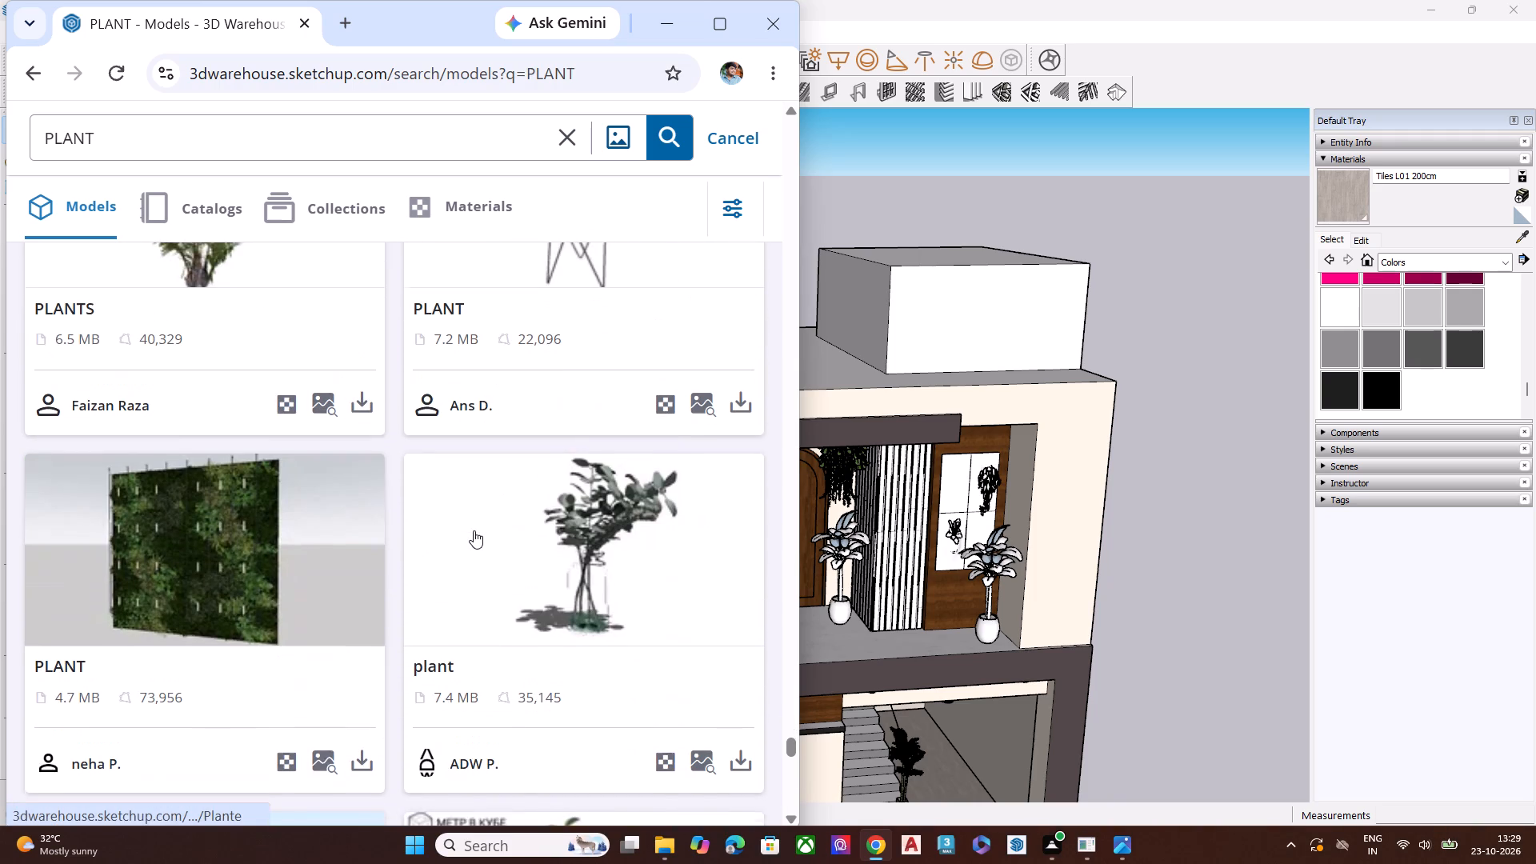
pyautogui.scroll(-9, 474, 530)
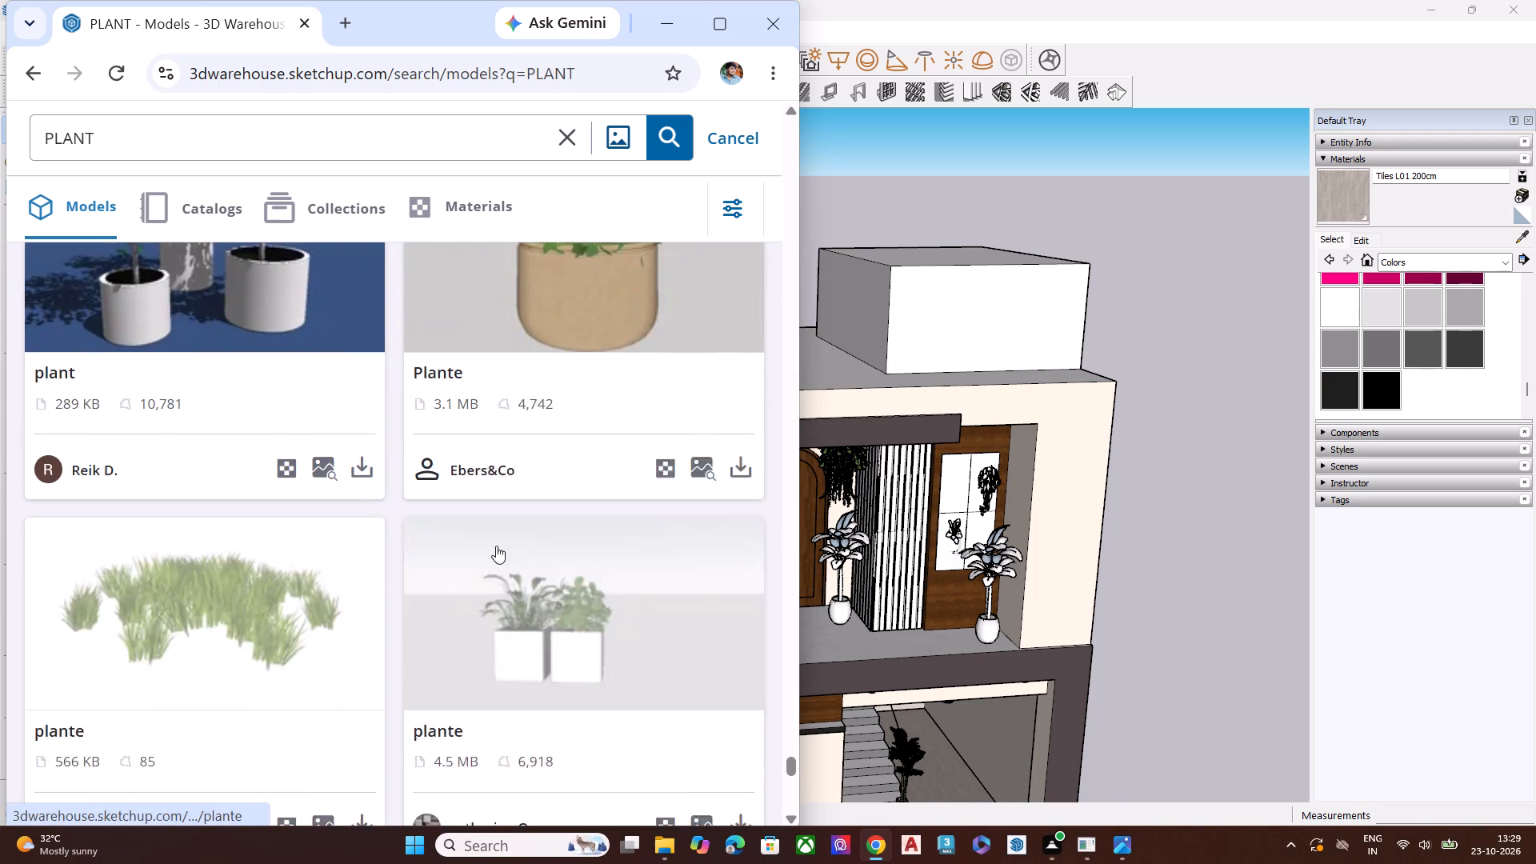
pyautogui.scroll(-1, 517, 530)
pyautogui.scroll(1, 517, 530)
pyautogui.scroll(-8, 517, 530)
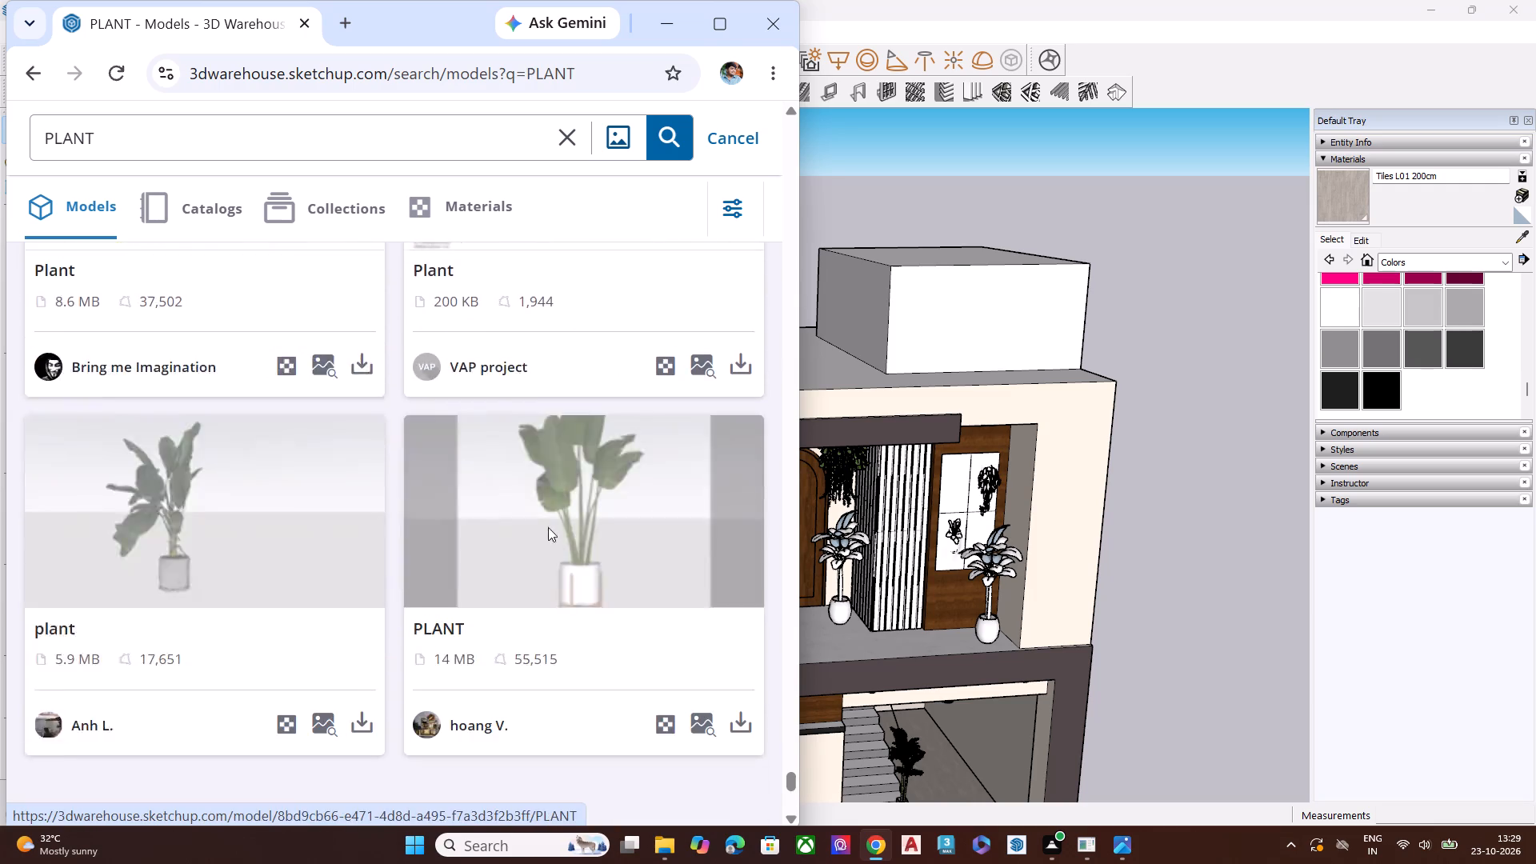
pyautogui.scroll(6, 506, 506)
pyautogui.scroll(-6, 506, 506)
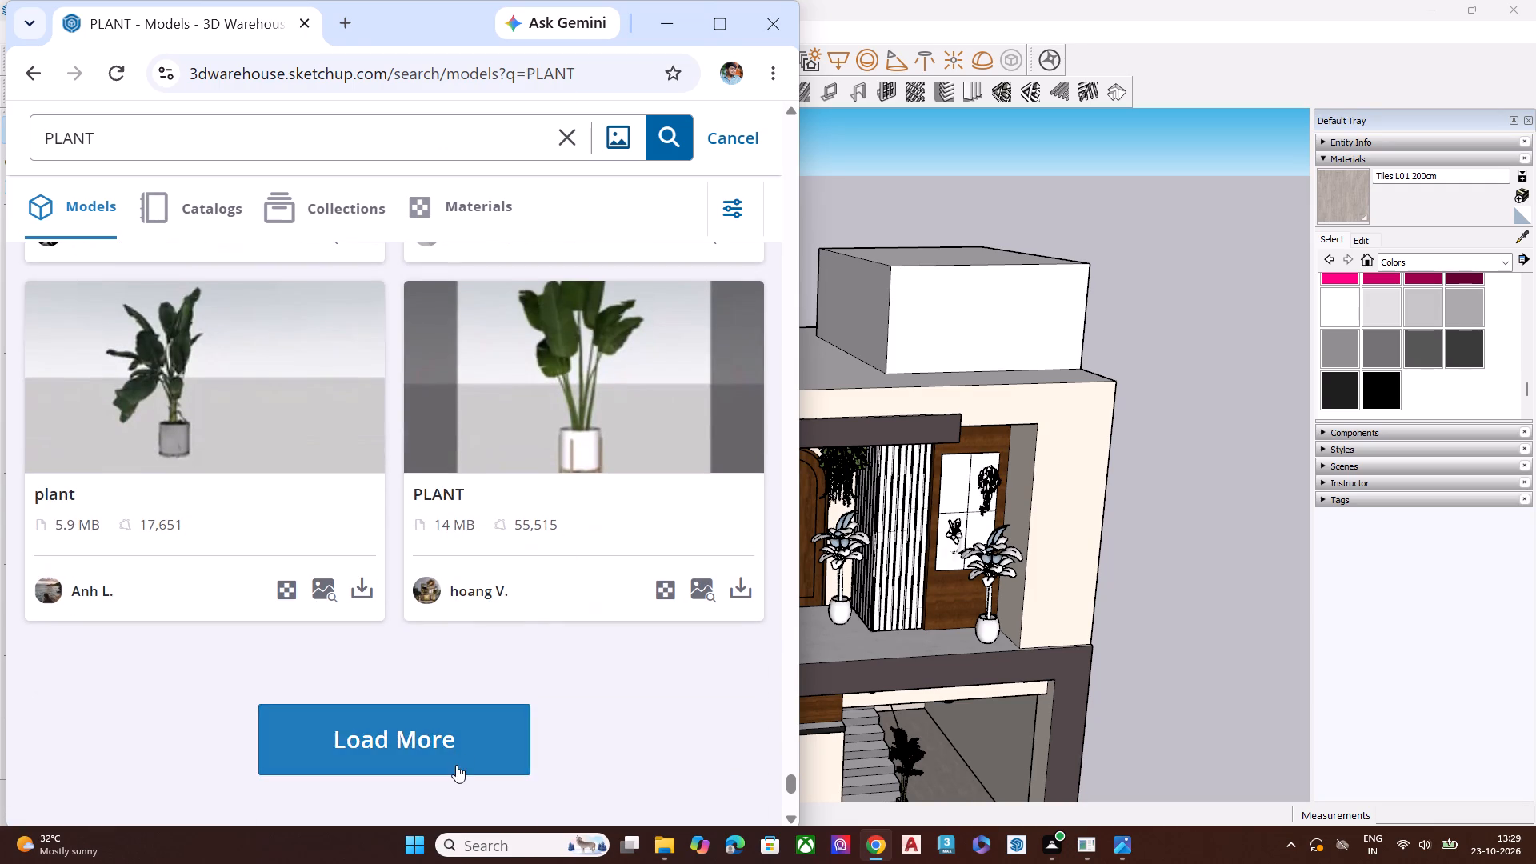
# Load a fourth batch of PLANT models and examine the potted, grouped and planter-box plants for suitable ones.
pyautogui.click(456, 765)
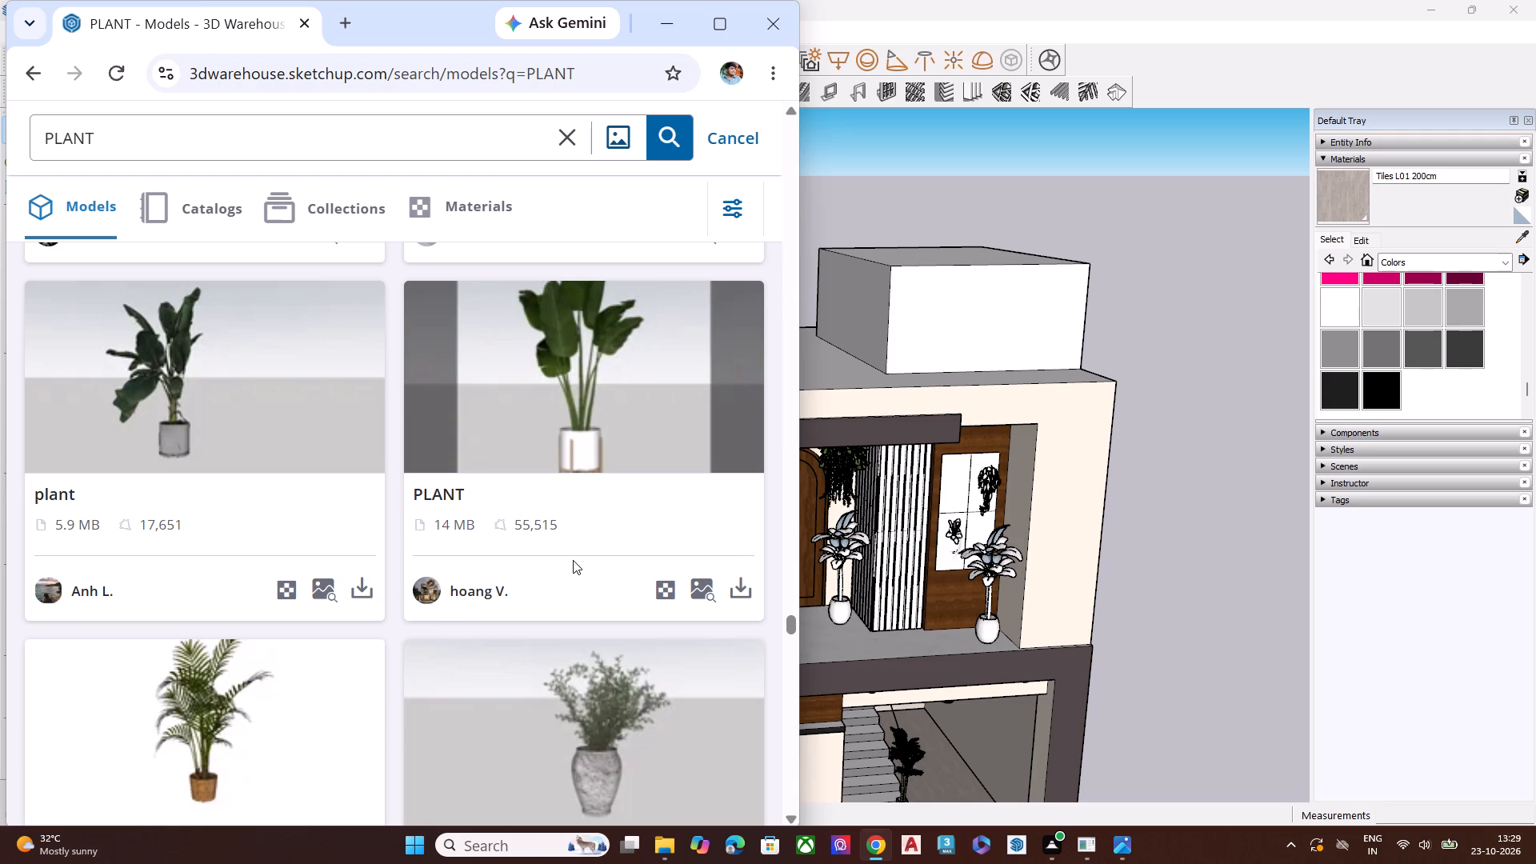
pyautogui.scroll(-9, 564, 566)
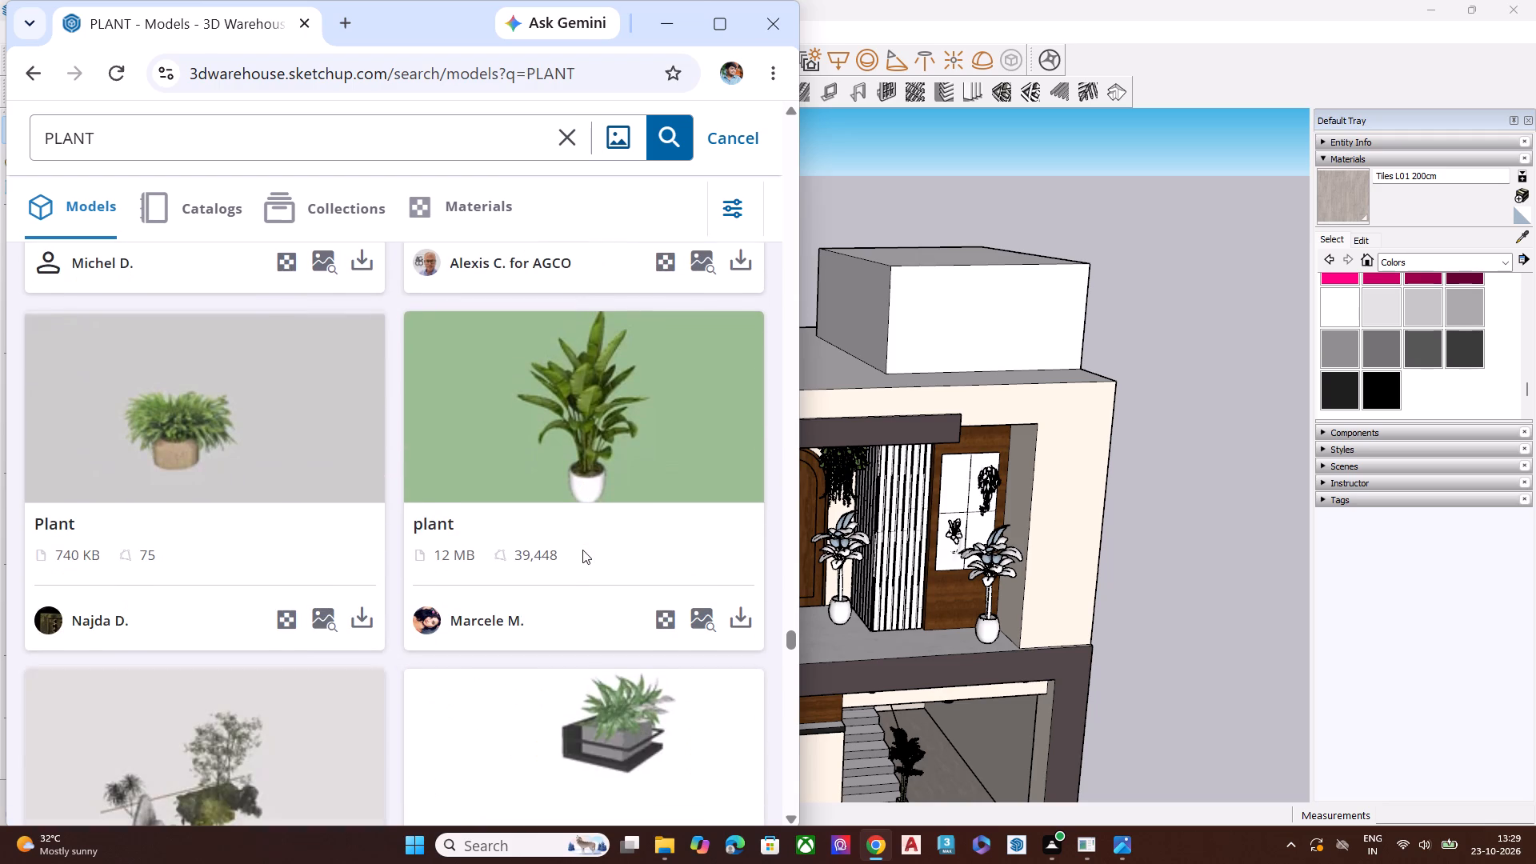
pyautogui.scroll(-7, 582, 562)
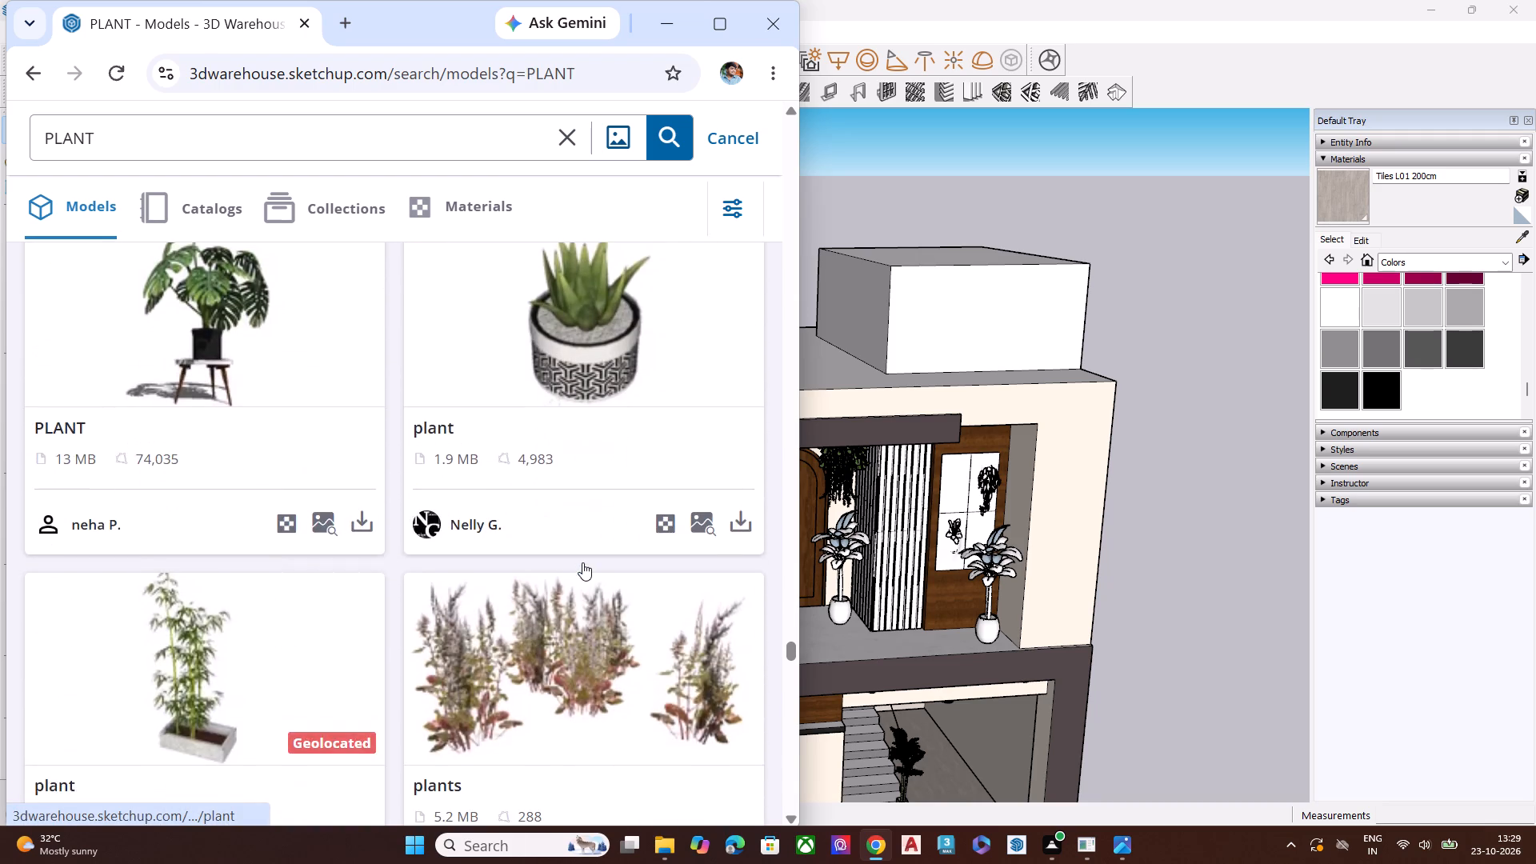
pyautogui.scroll(-18, 582, 562)
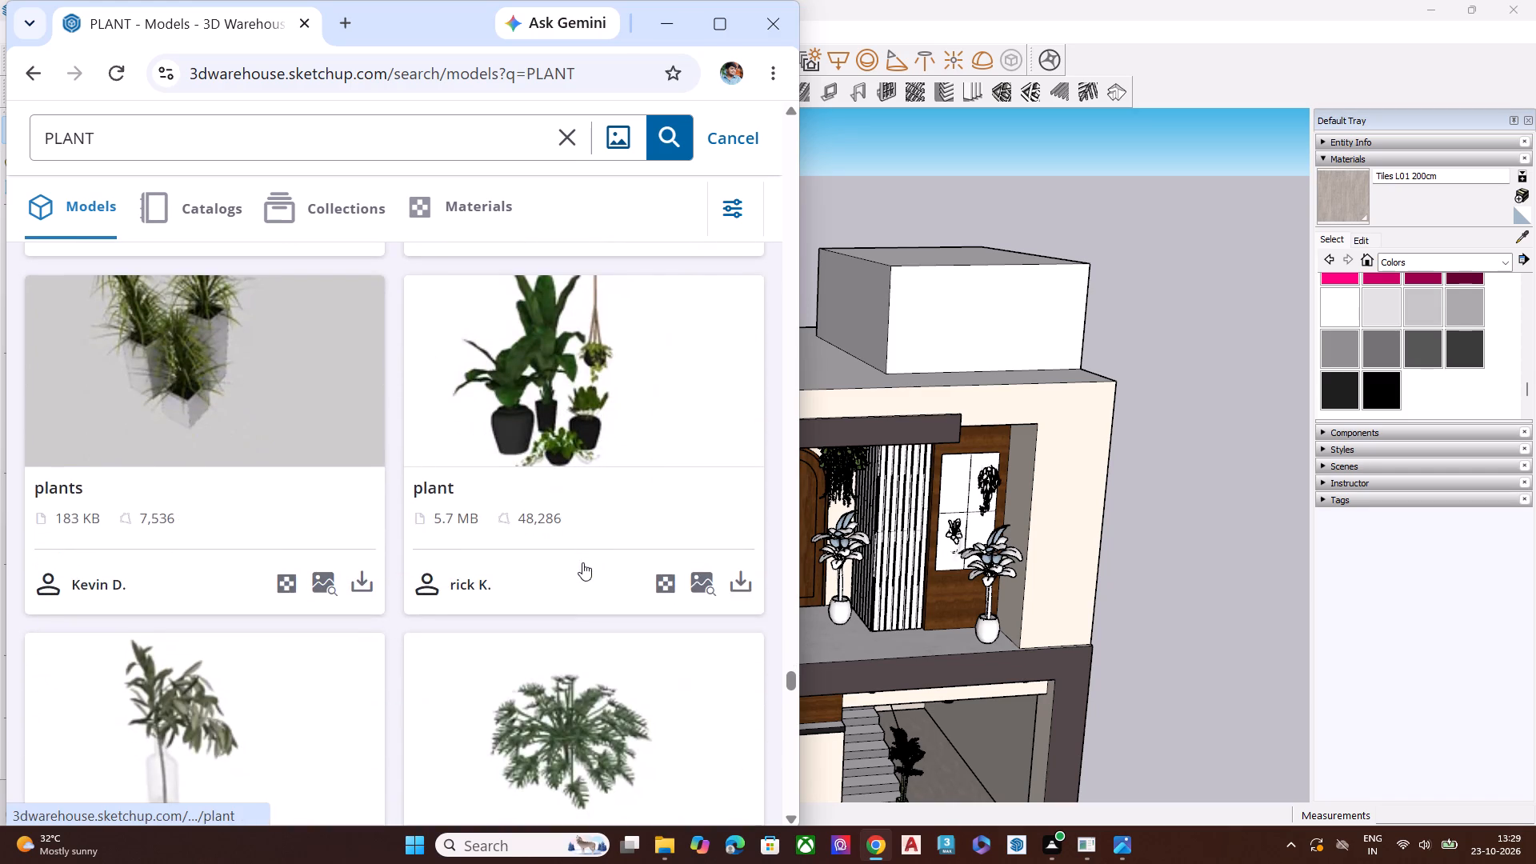
pyautogui.scroll(-8, 582, 562)
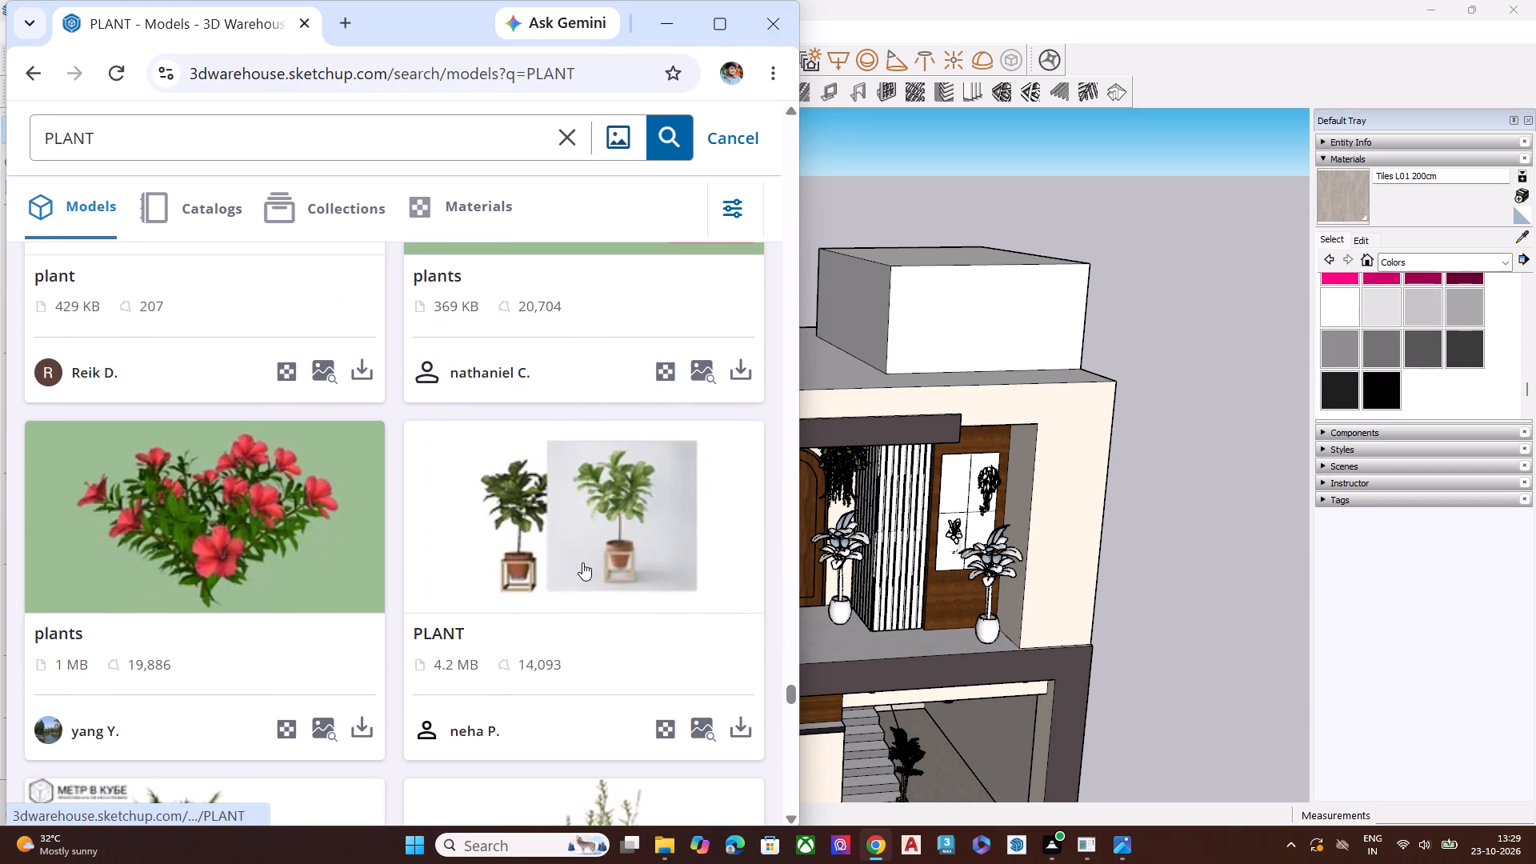
pyautogui.scroll(-2, 582, 562)
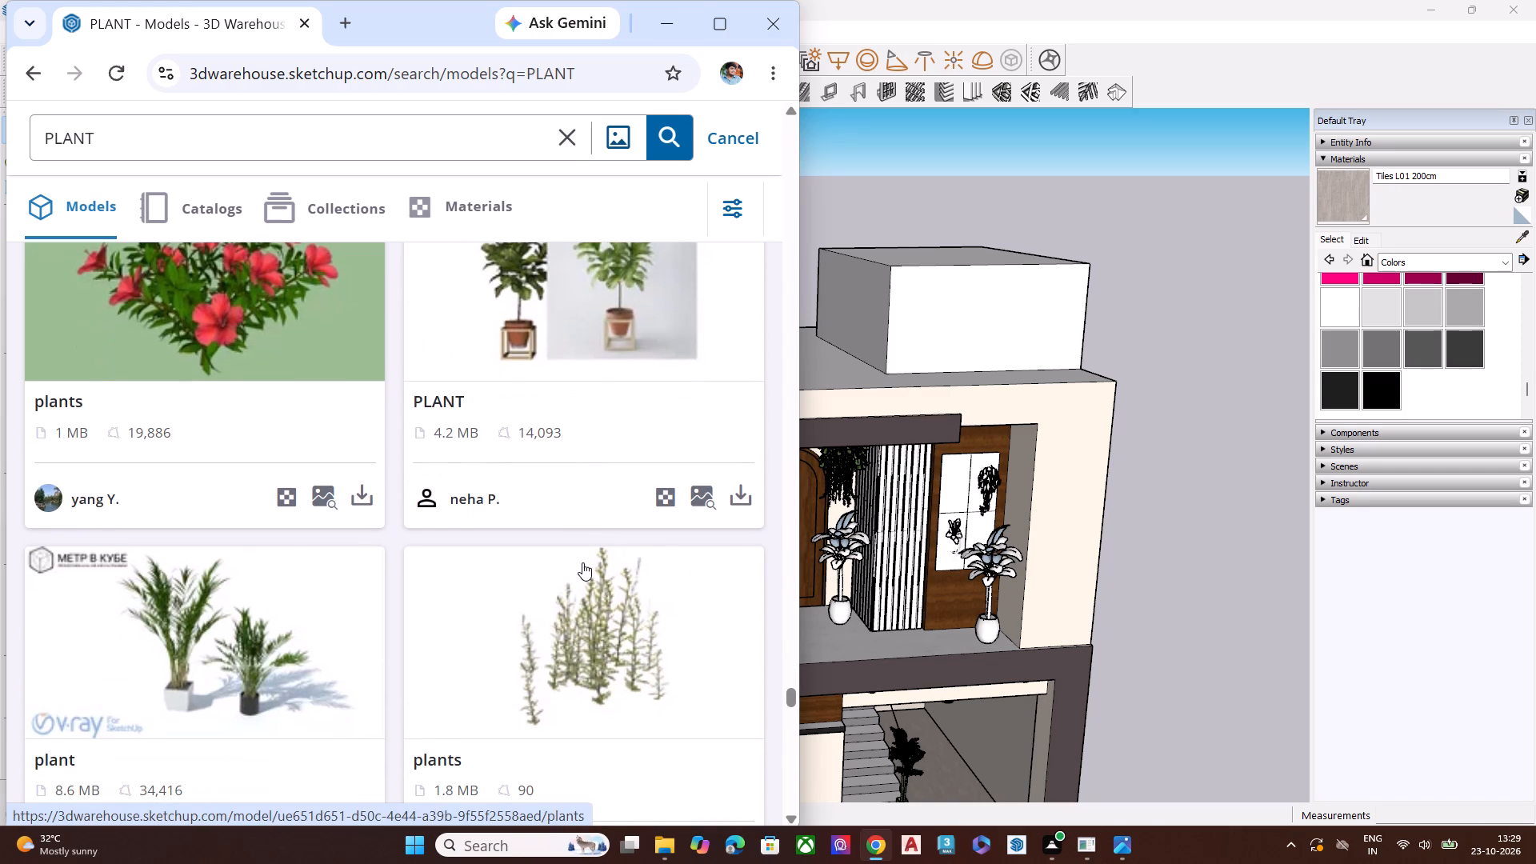
pyautogui.scroll(-3, 582, 562)
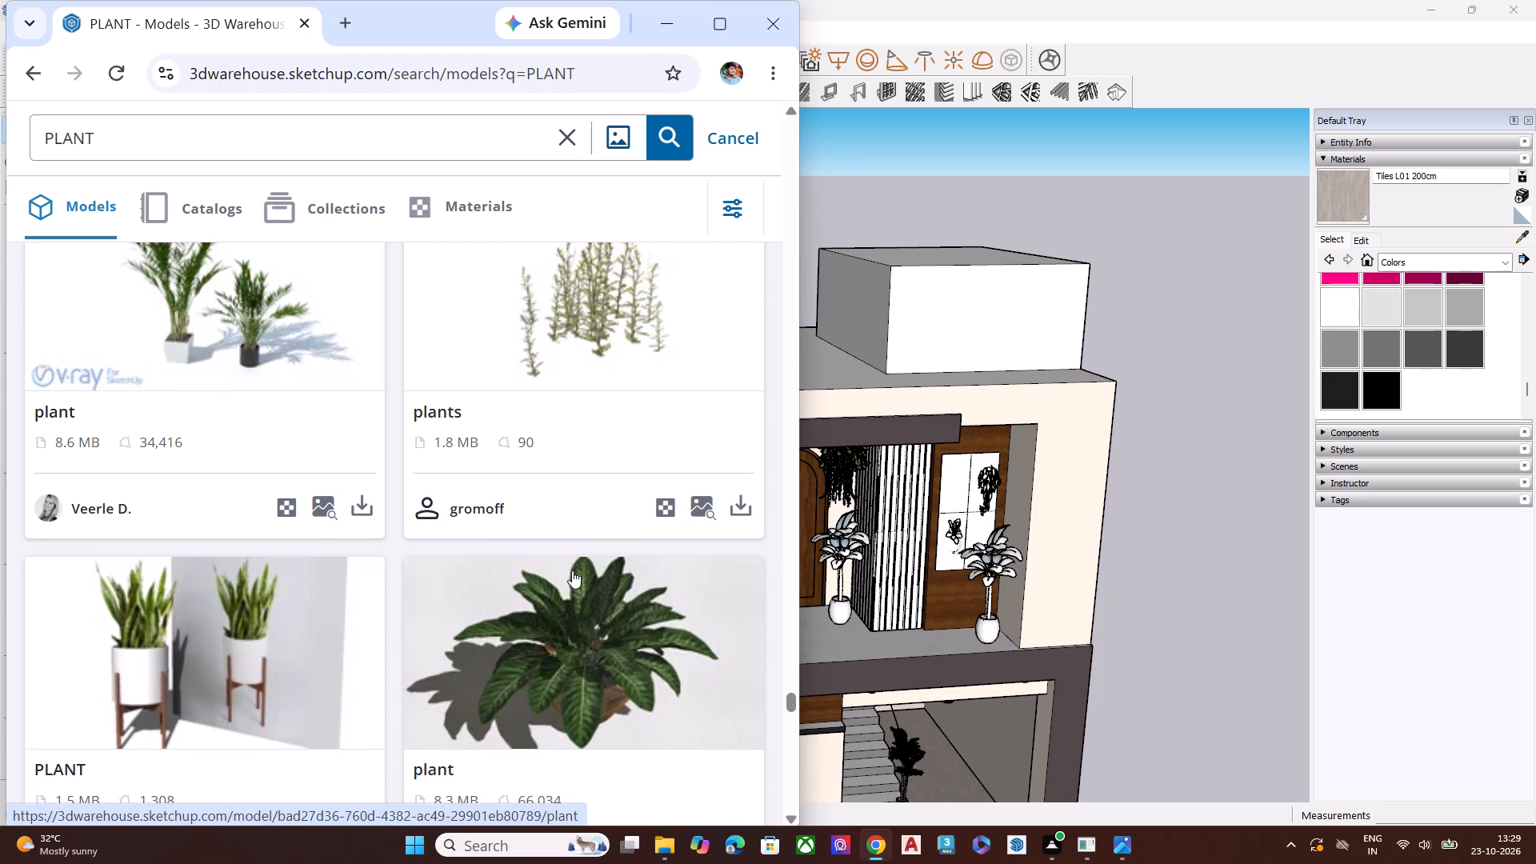
pyautogui.scroll(-6, 379, 586)
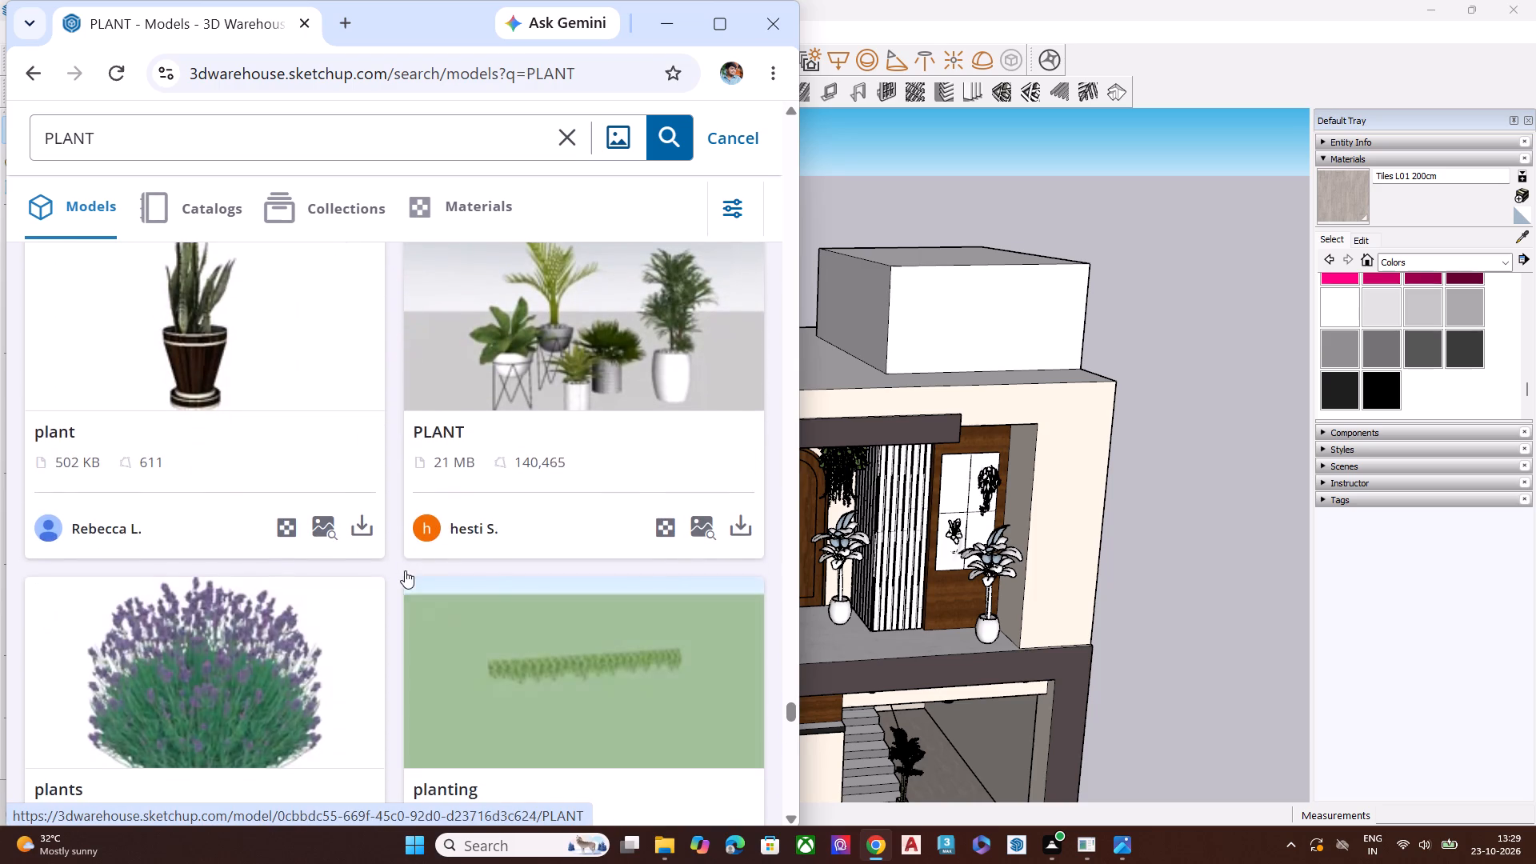
pyautogui.scroll(-7, 407, 570)
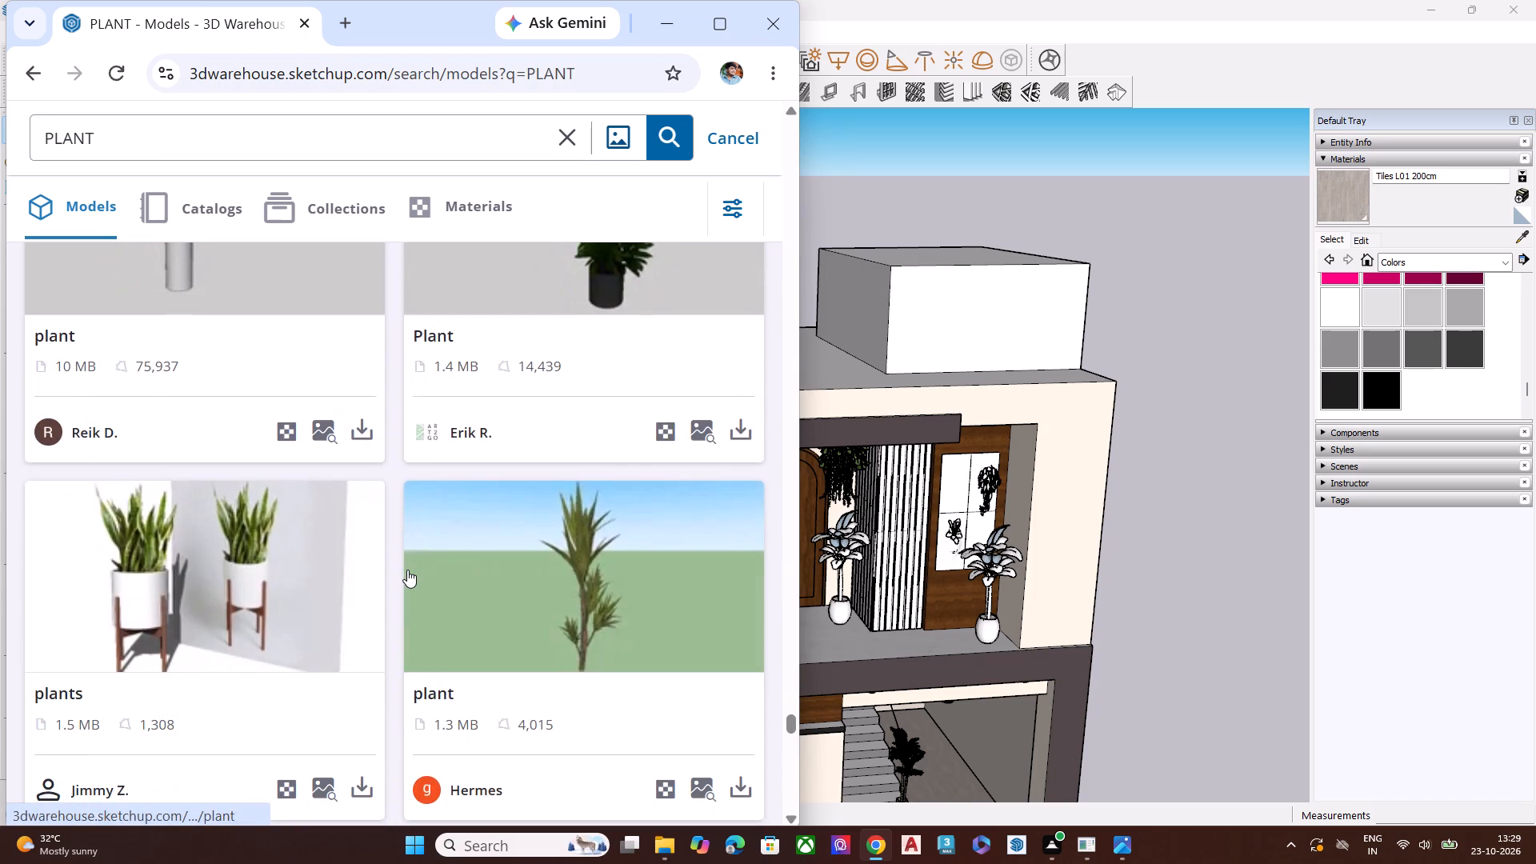
pyautogui.scroll(-5, 407, 570)
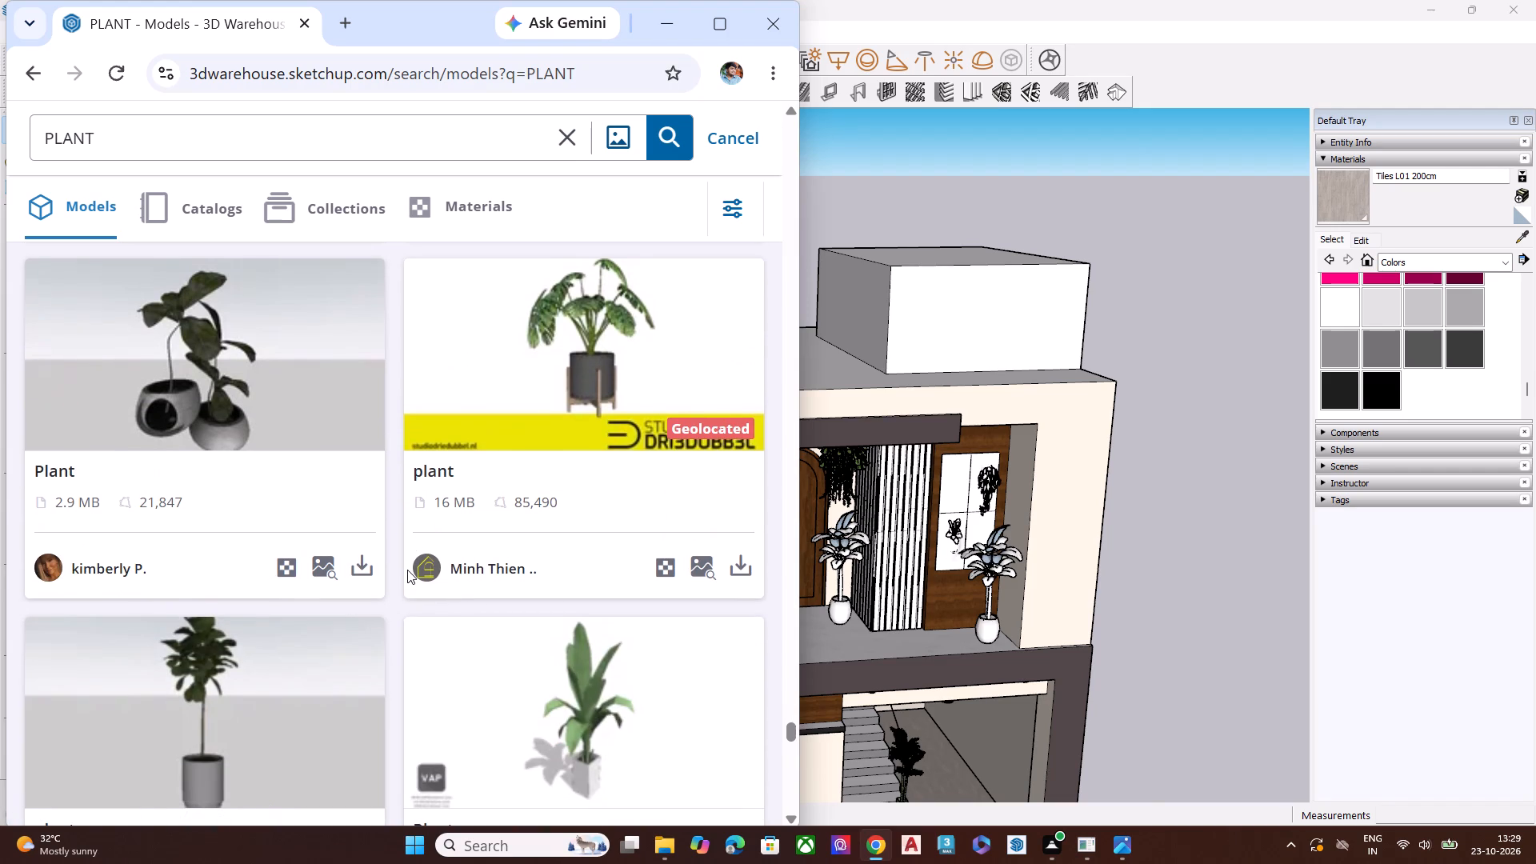
pyautogui.scroll(-10, 407, 570)
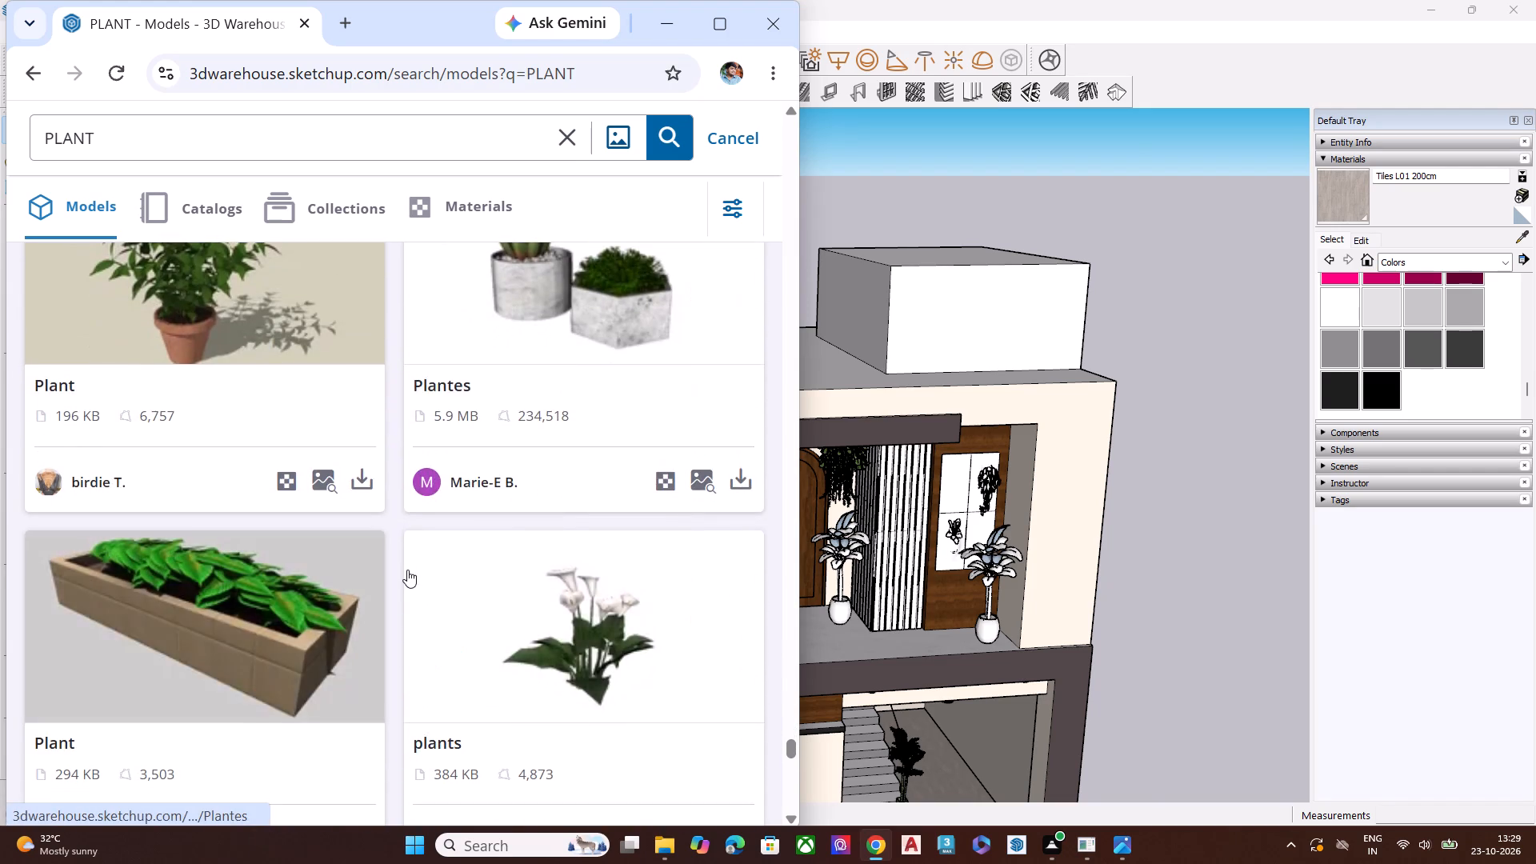
pyautogui.scroll(-10, 407, 570)
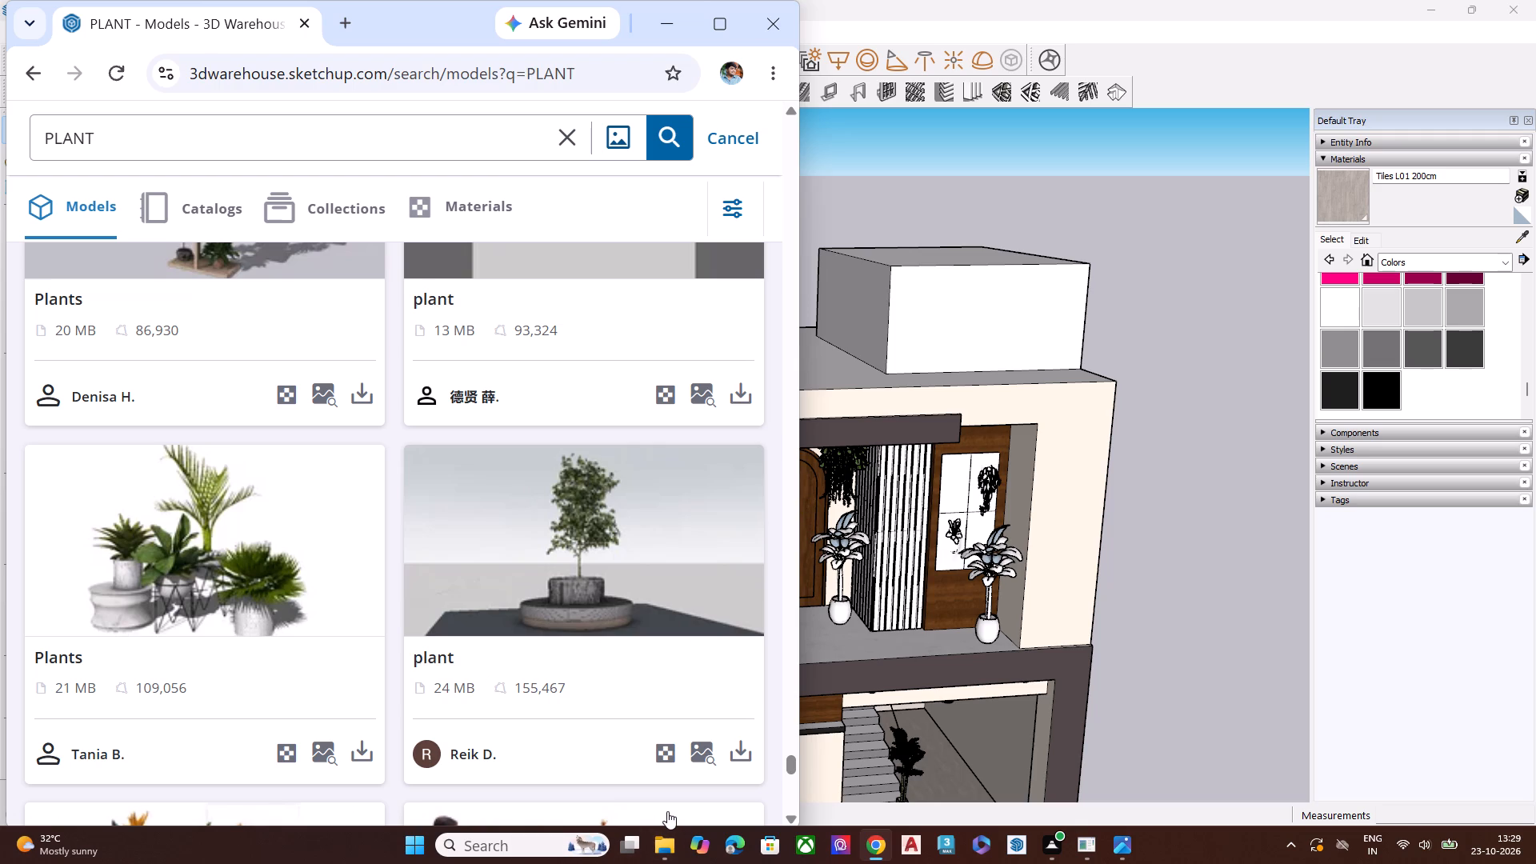
pyautogui.scroll(-6, 566, 540)
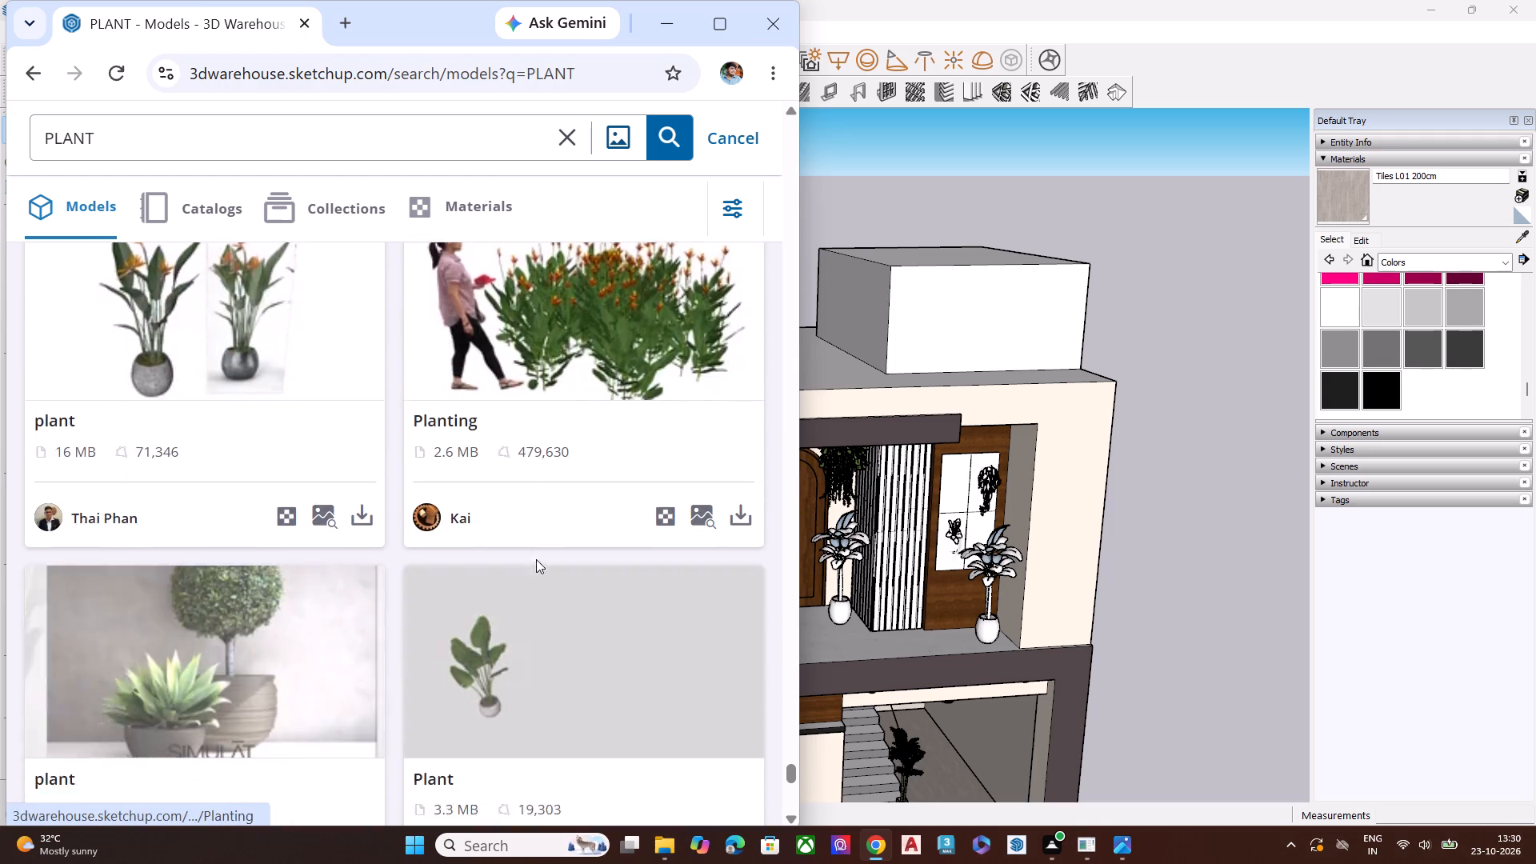
pyautogui.scroll(-1, 536, 554)
pyautogui.scroll(6, 536, 554)
pyautogui.scroll(-6, 536, 554)
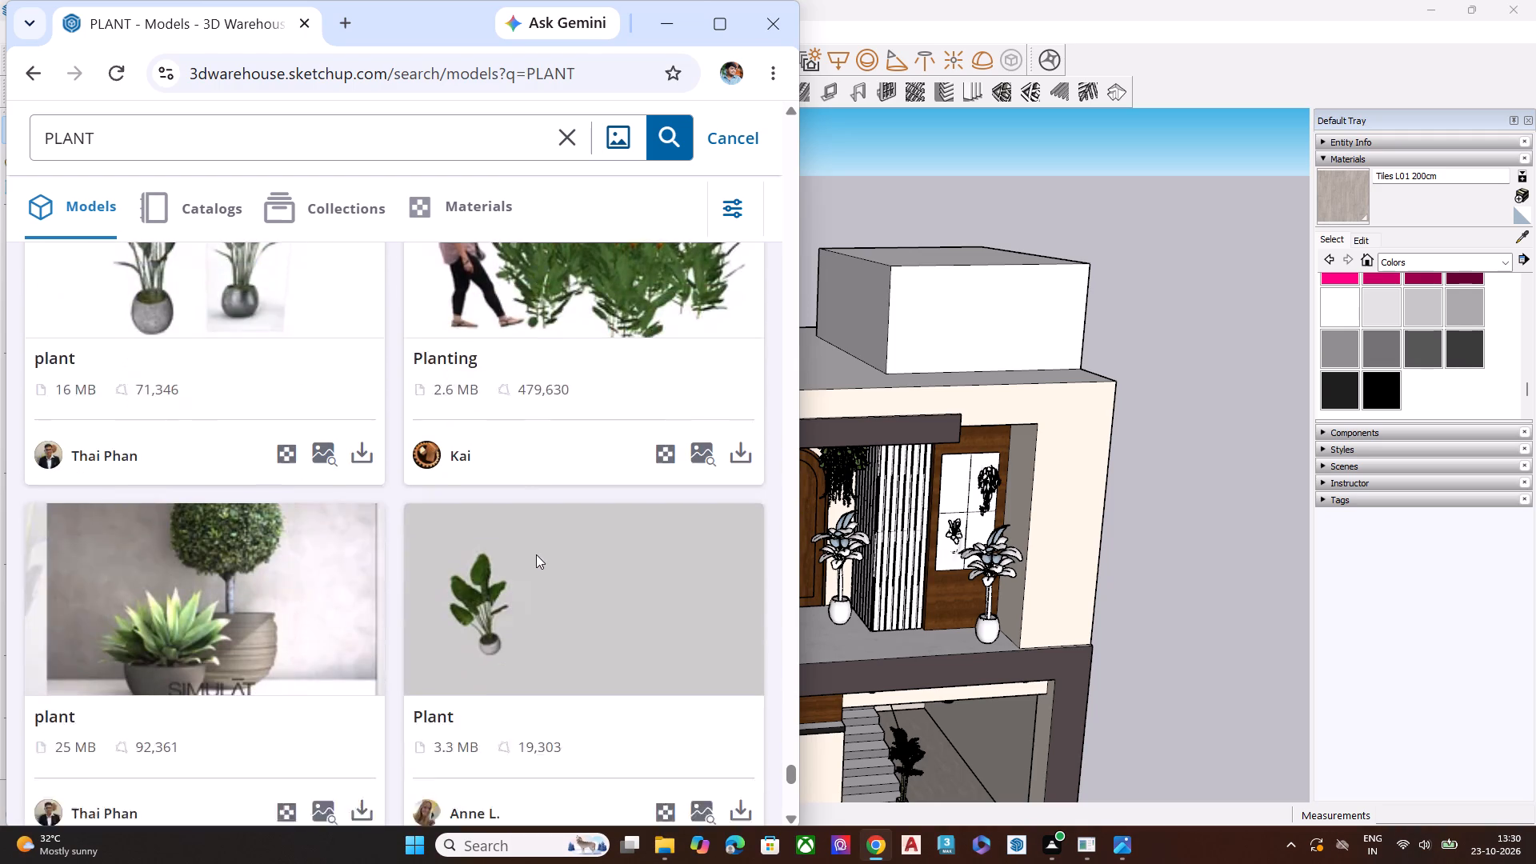
pyautogui.scroll(-4, 533, 555)
pyautogui.scroll(4, 527, 561)
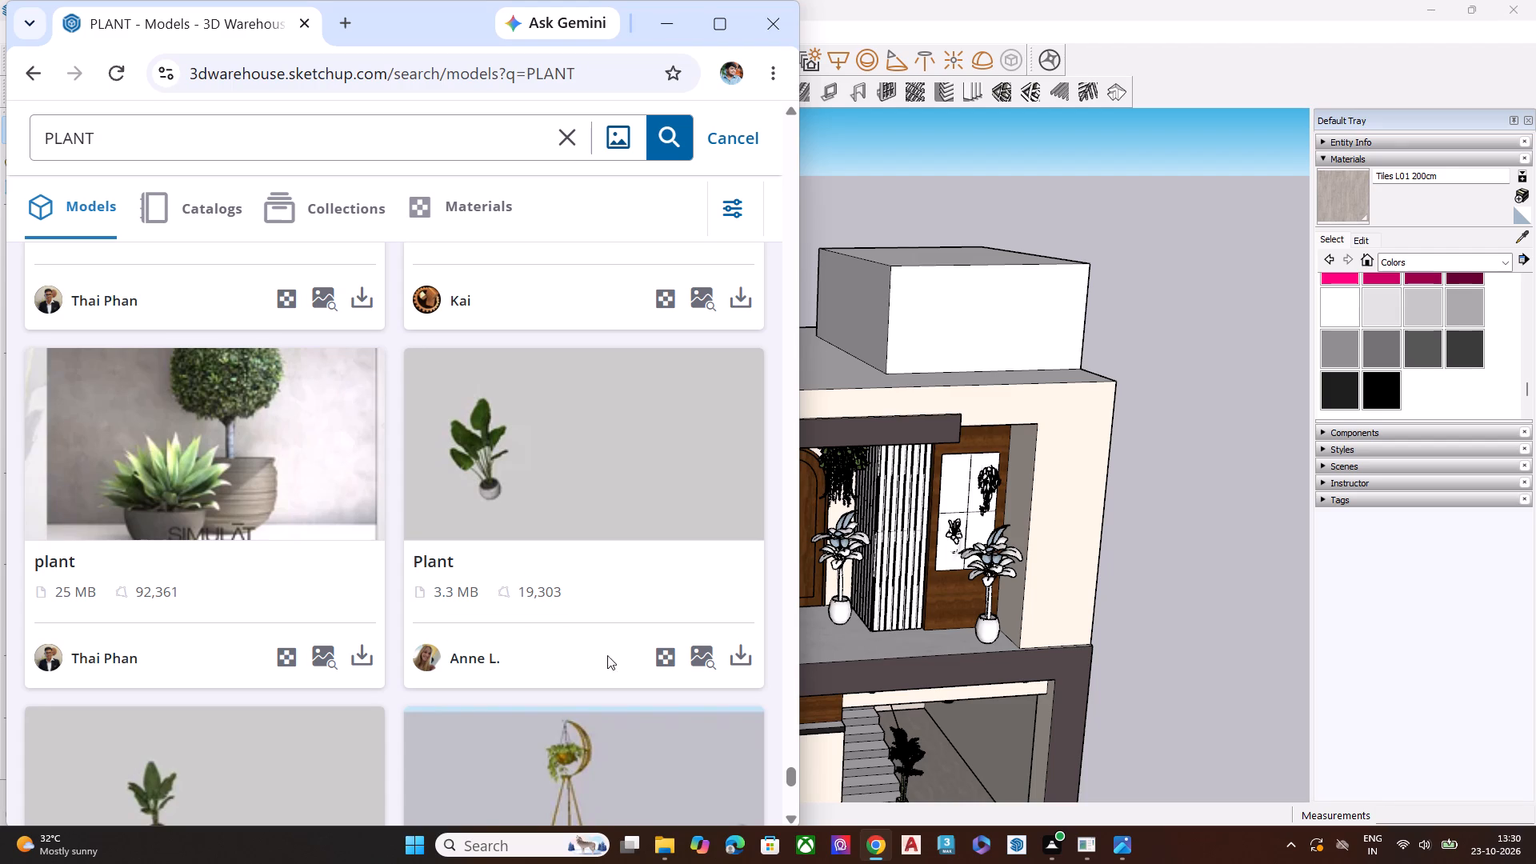
pyautogui.scroll(-1, 654, 655)
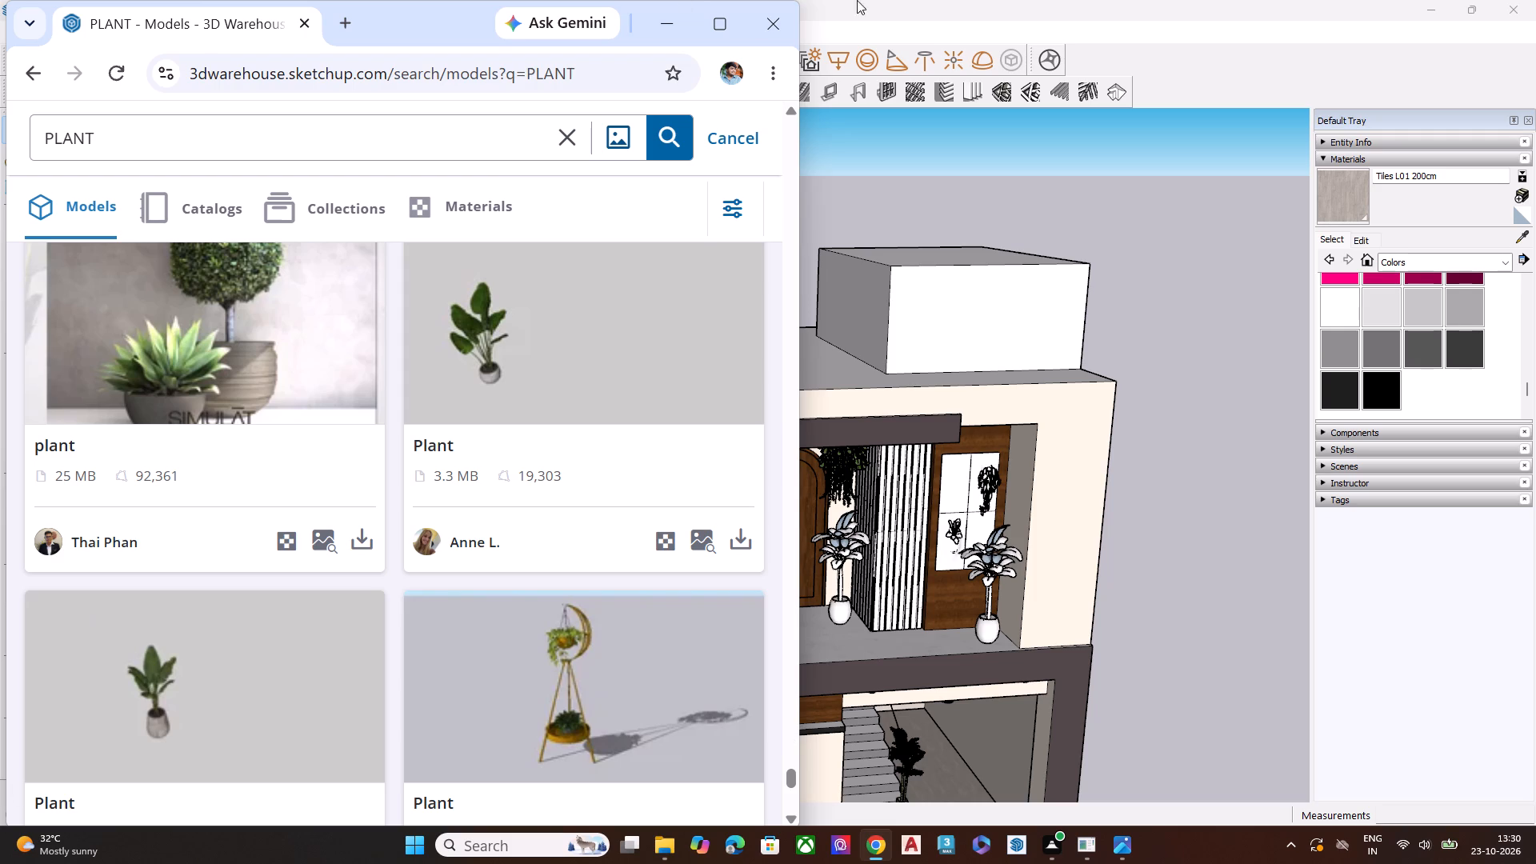
pyautogui.scroll(-5, 528, 578)
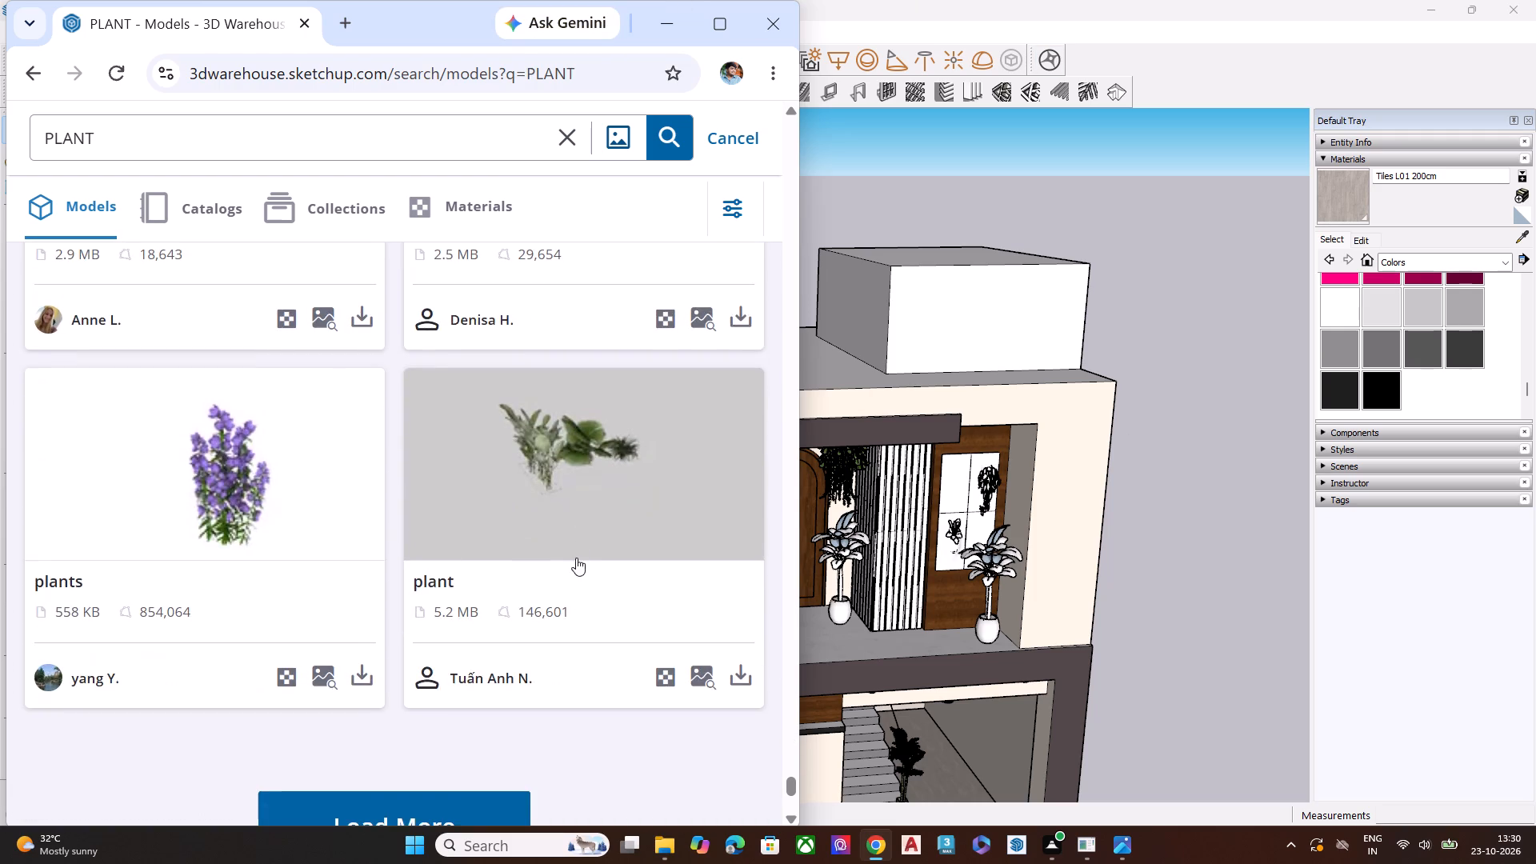
# Download the Plant model with the gold crescent-shaped, two-tier stand as a SketchUp .skp file.
pyautogui.scroll(3, 577, 536)
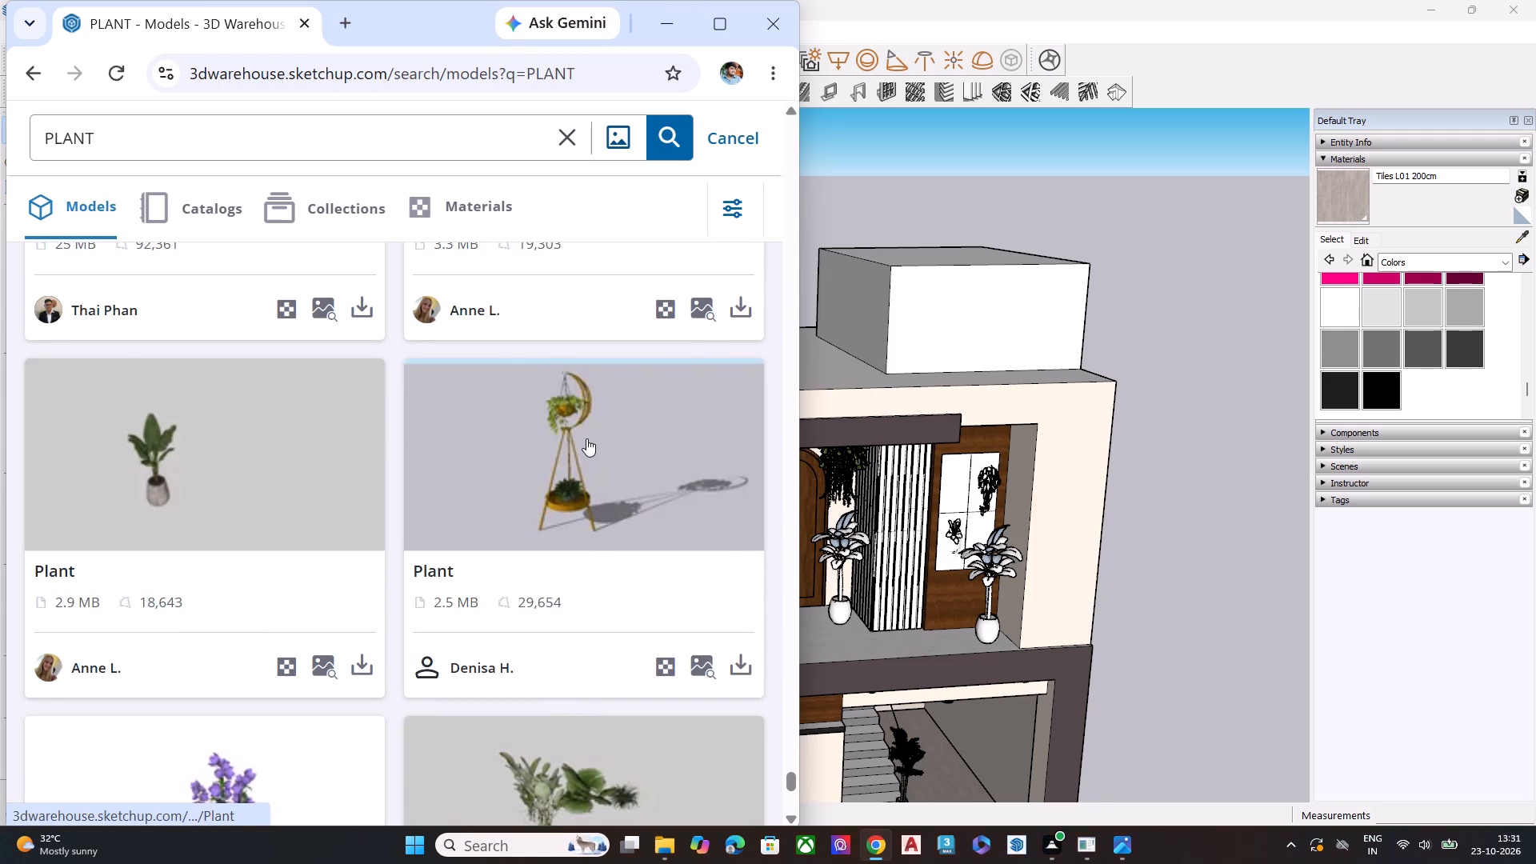
pyautogui.scroll(-1, 586, 438)
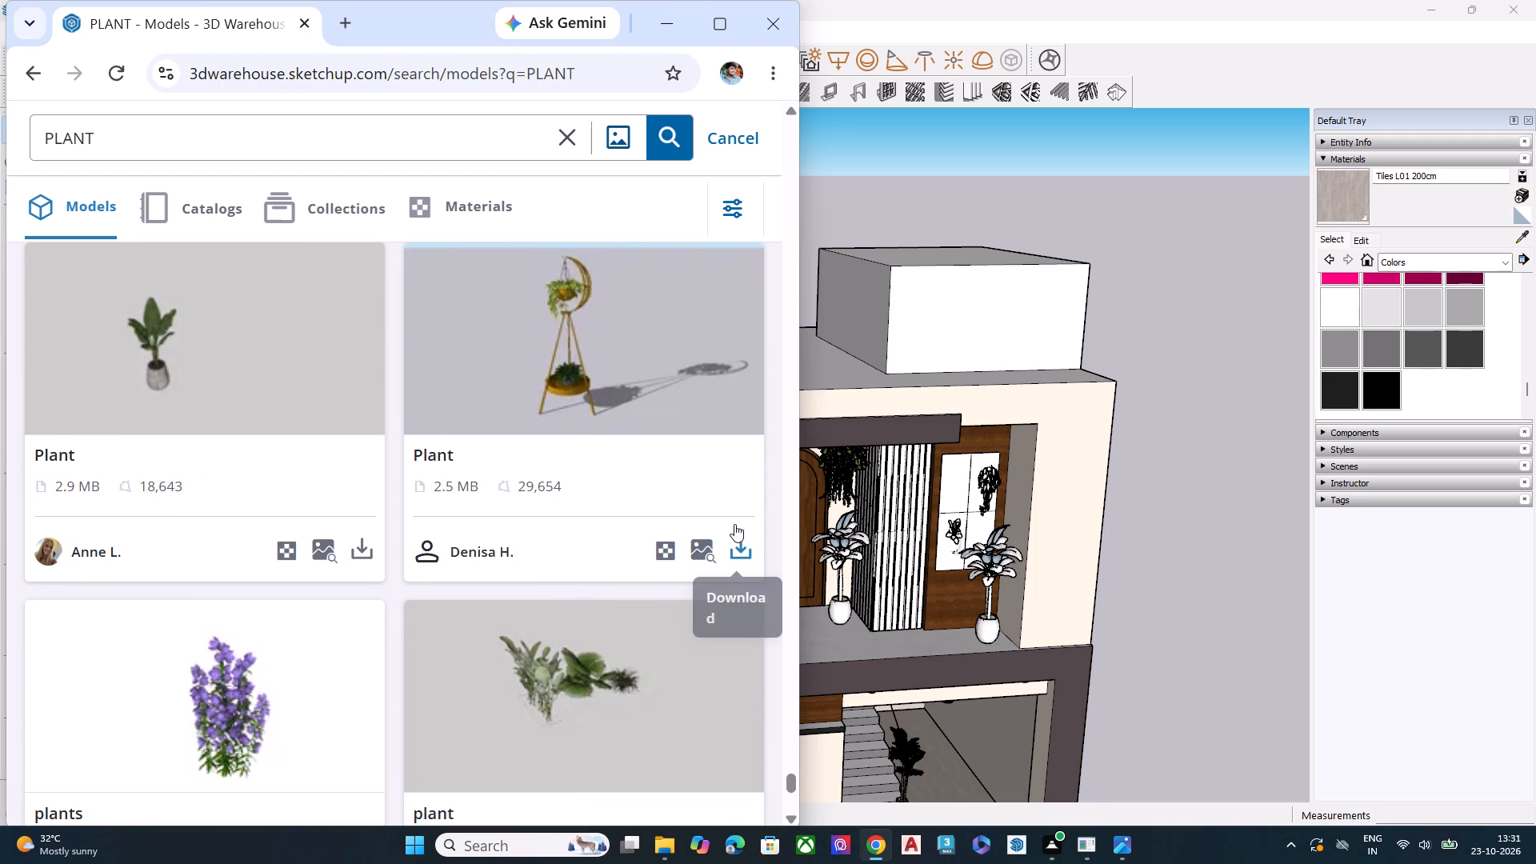
pyautogui.click(742, 546)
pyautogui.click(623, 599)
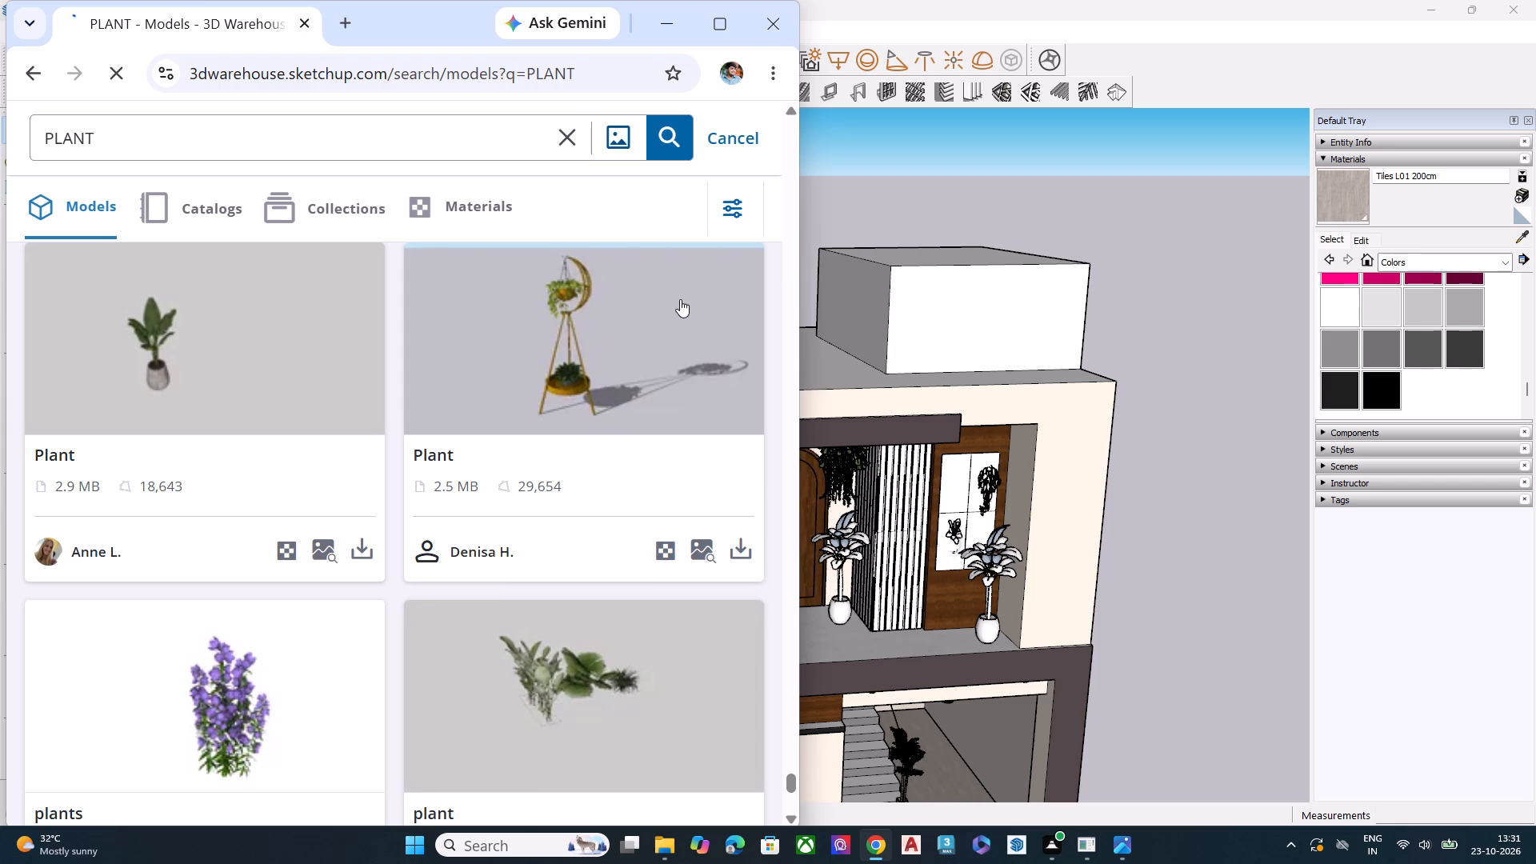
# Load a fifth batch of PLANT models and examine the potted, shrub and flowering plants for suitable ones.
pyautogui.scroll(-4, 593, 278)
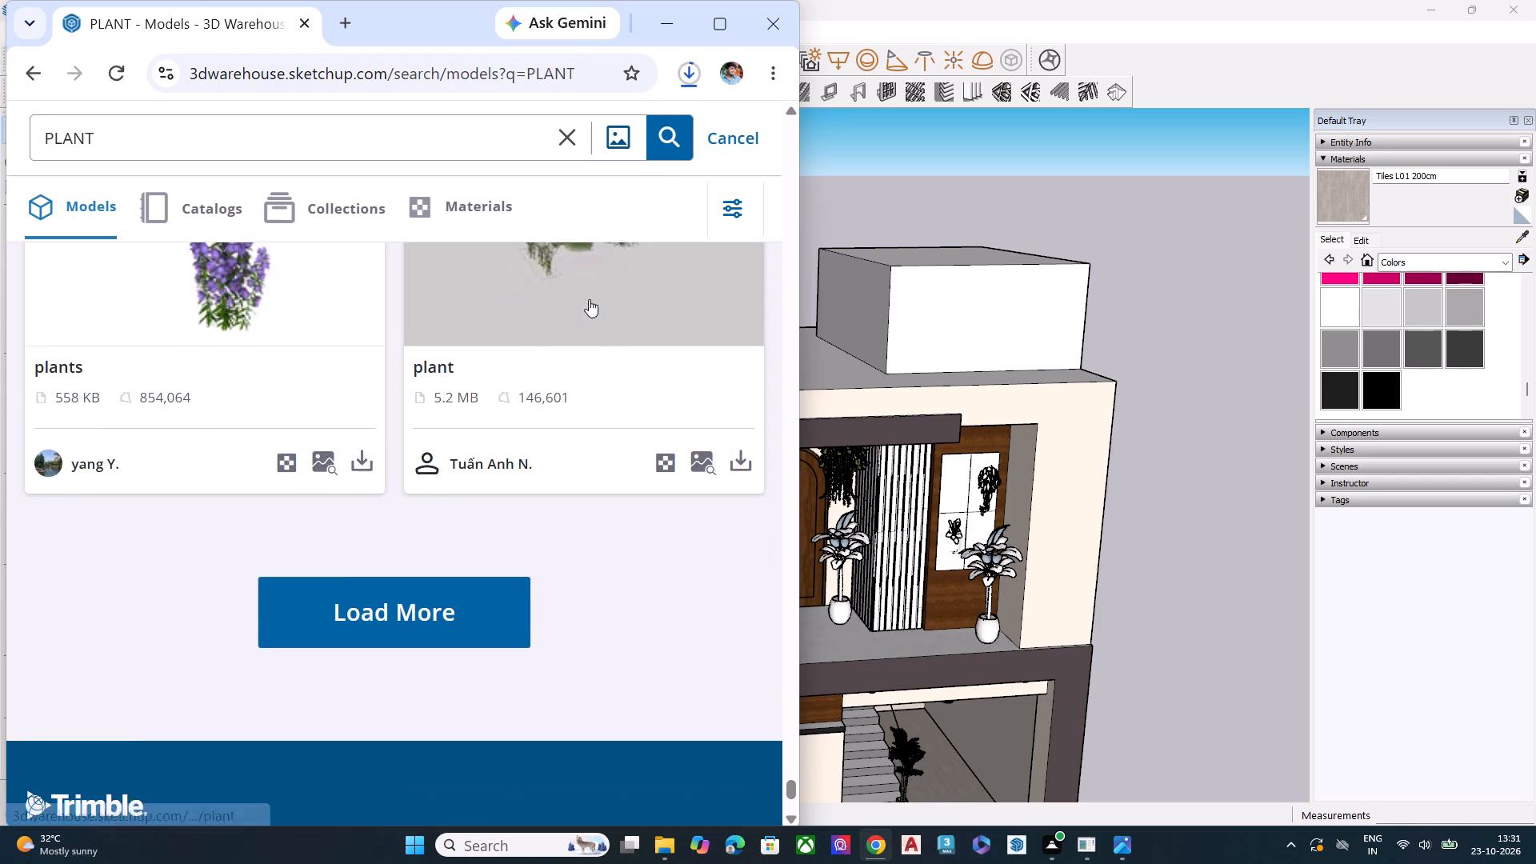
pyautogui.click(493, 603)
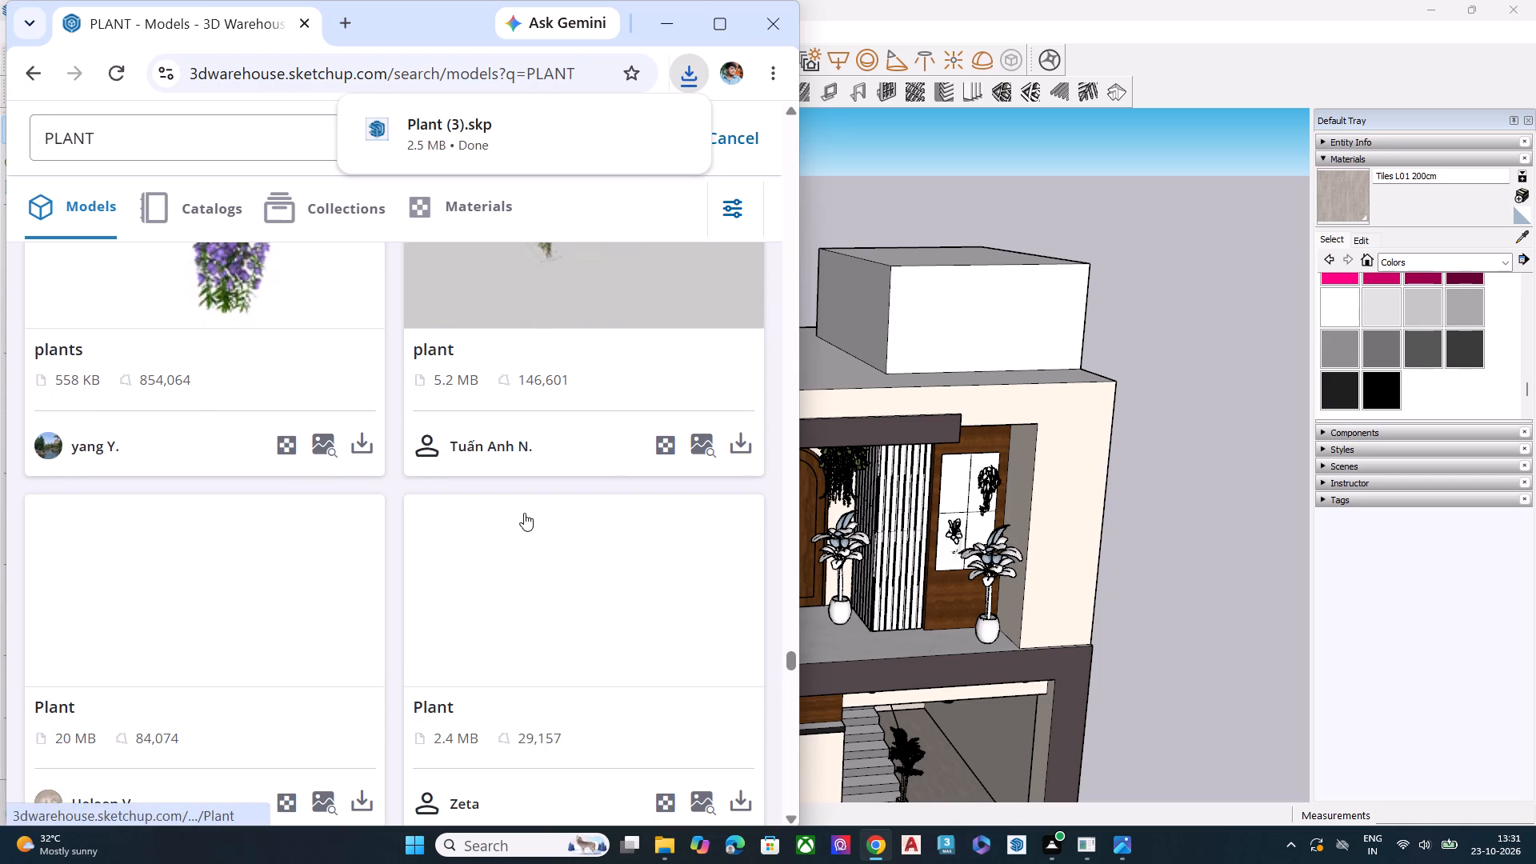
pyautogui.scroll(-4, 501, 558)
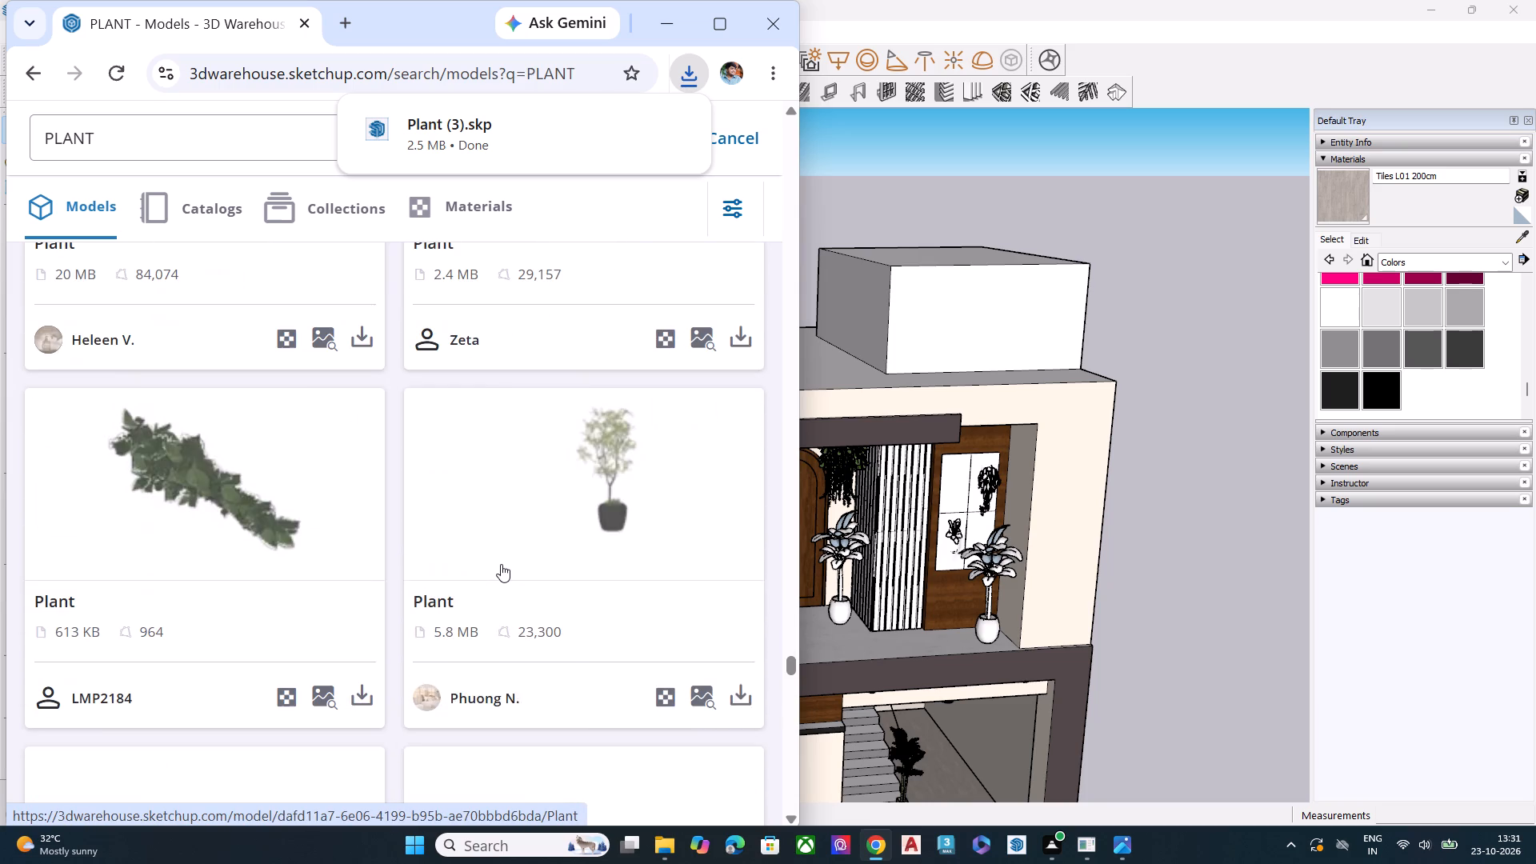
pyautogui.scroll(-1, 501, 564)
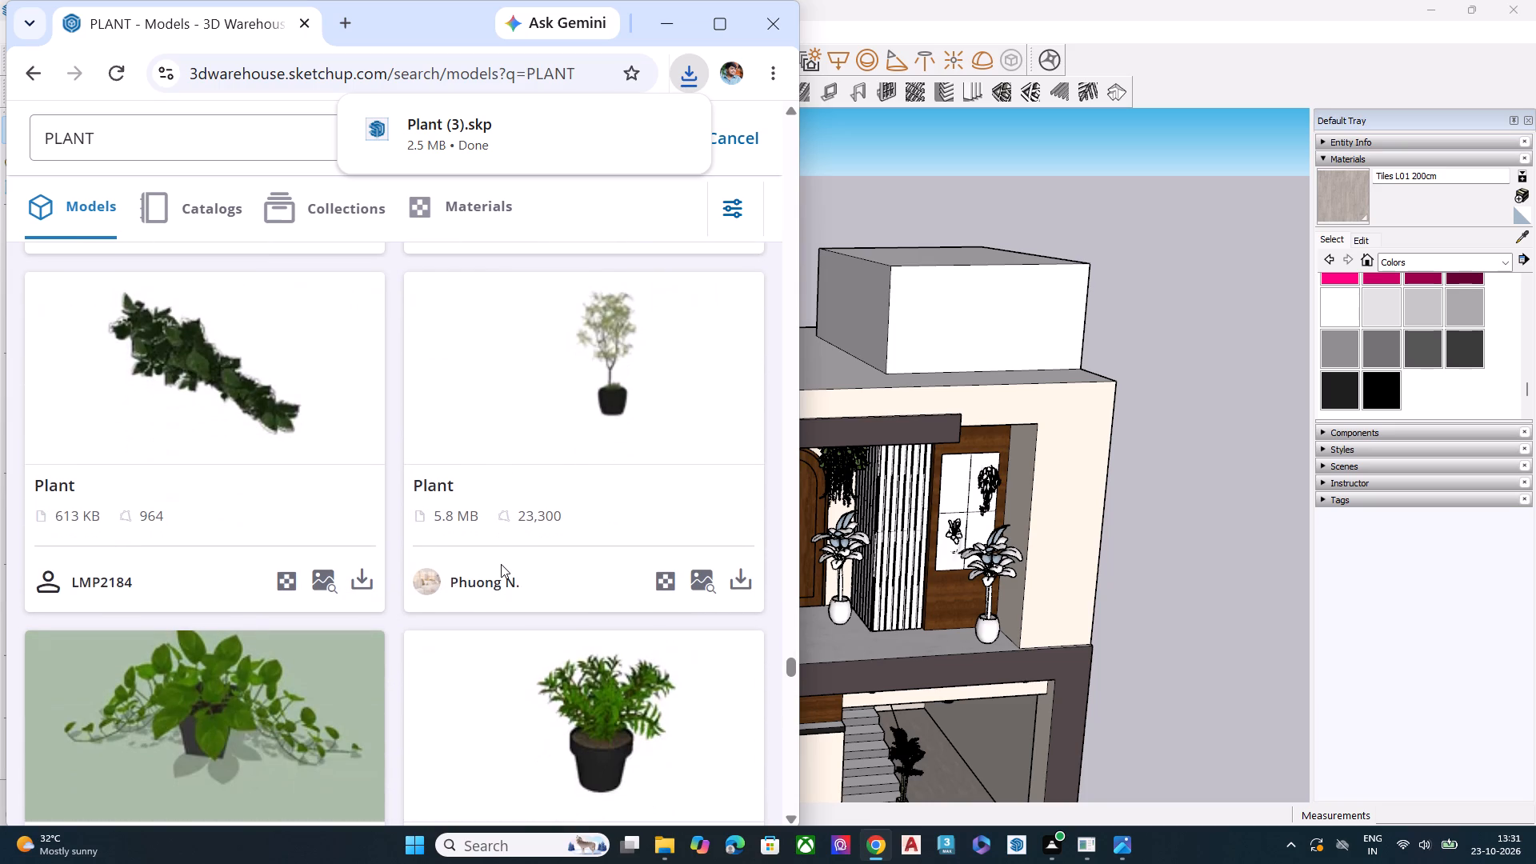
pyautogui.scroll(-6, 501, 564)
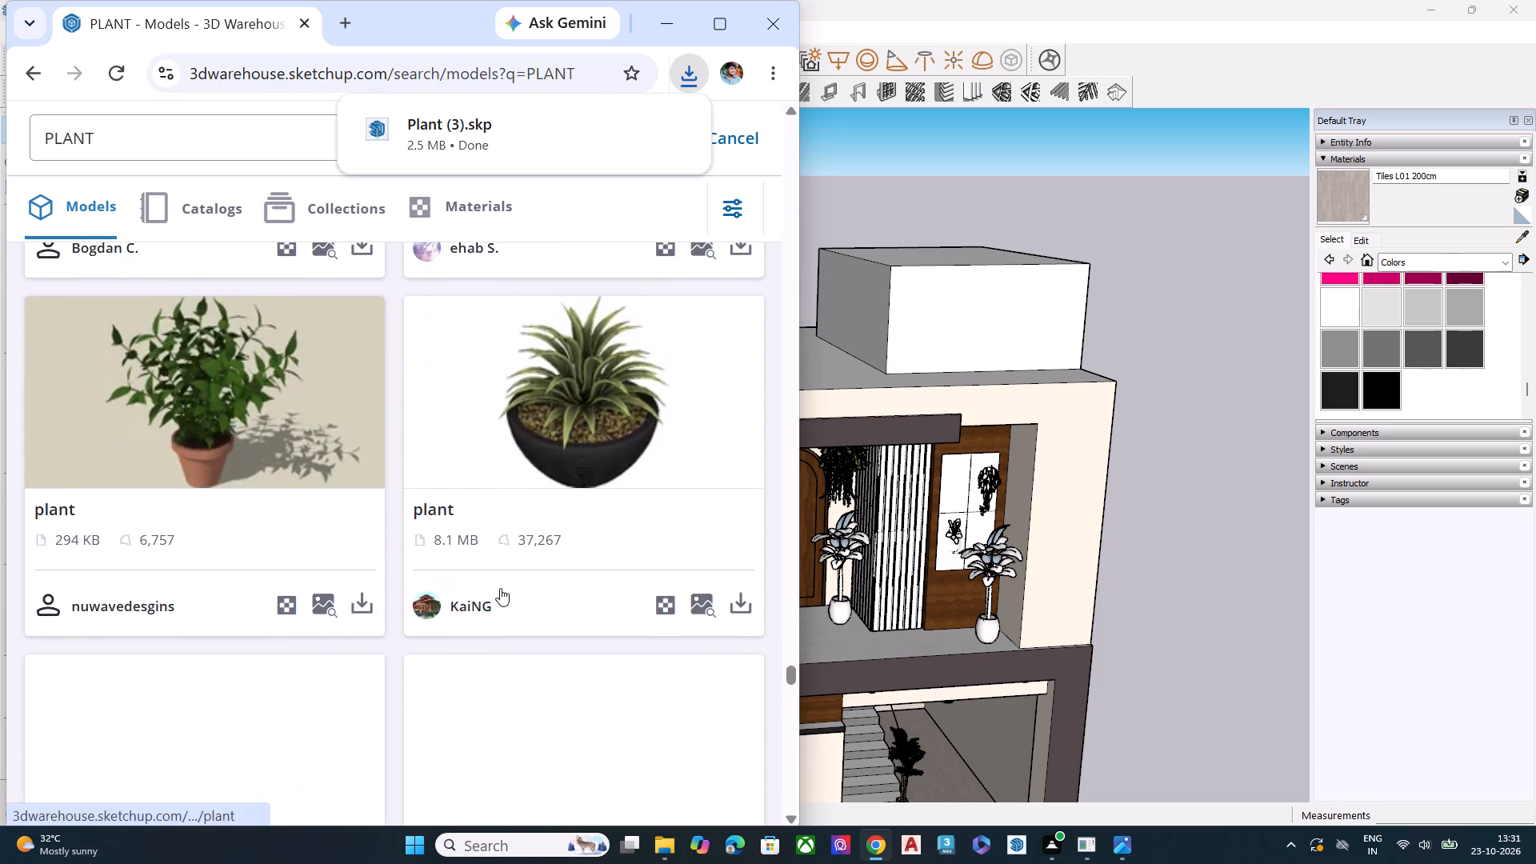
pyautogui.scroll(-2, 500, 588)
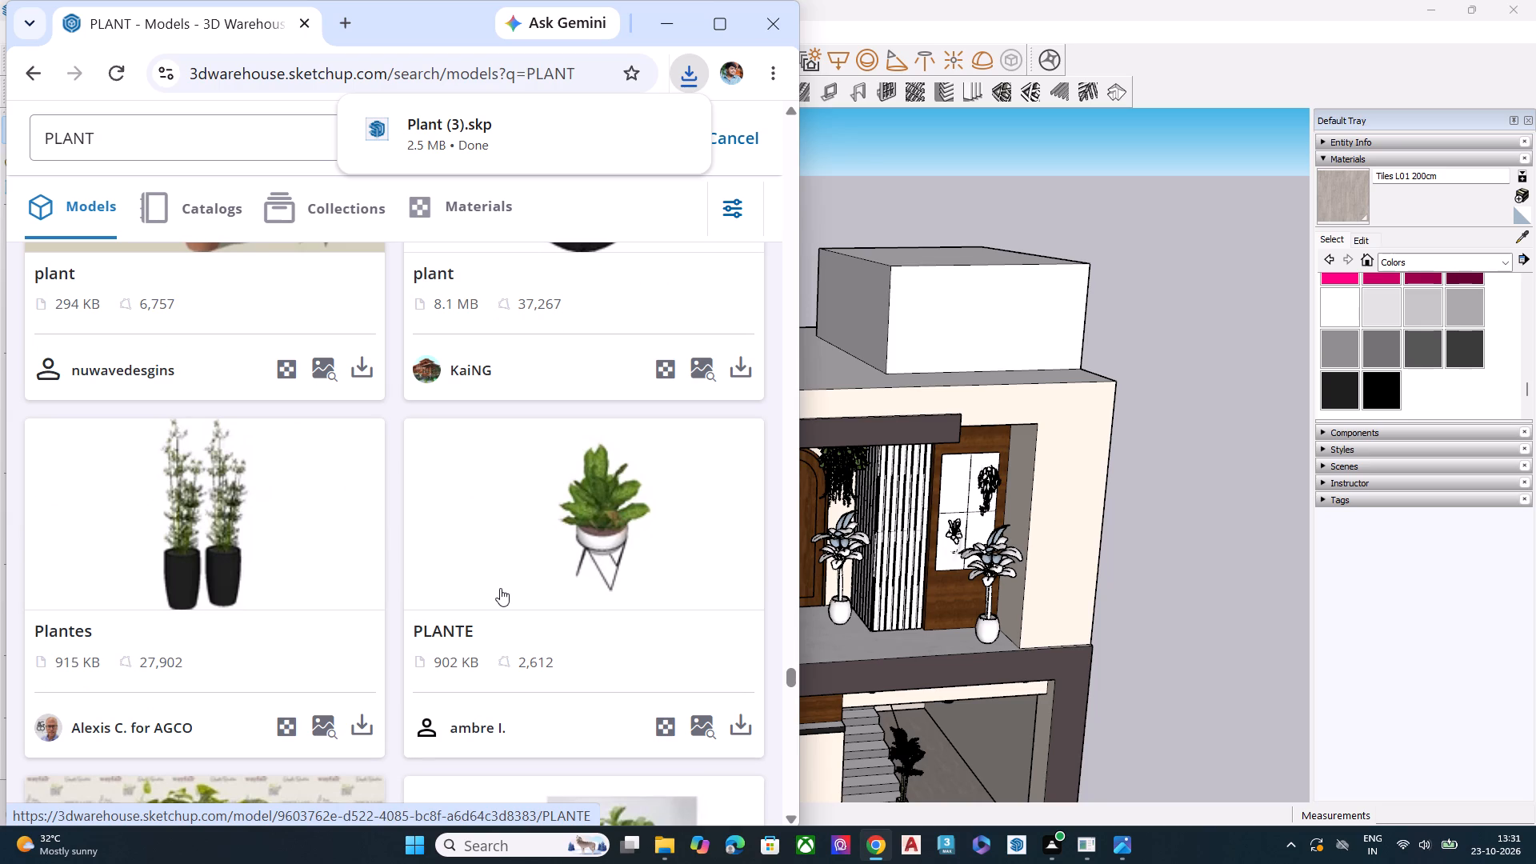
pyautogui.scroll(-8, 472, 643)
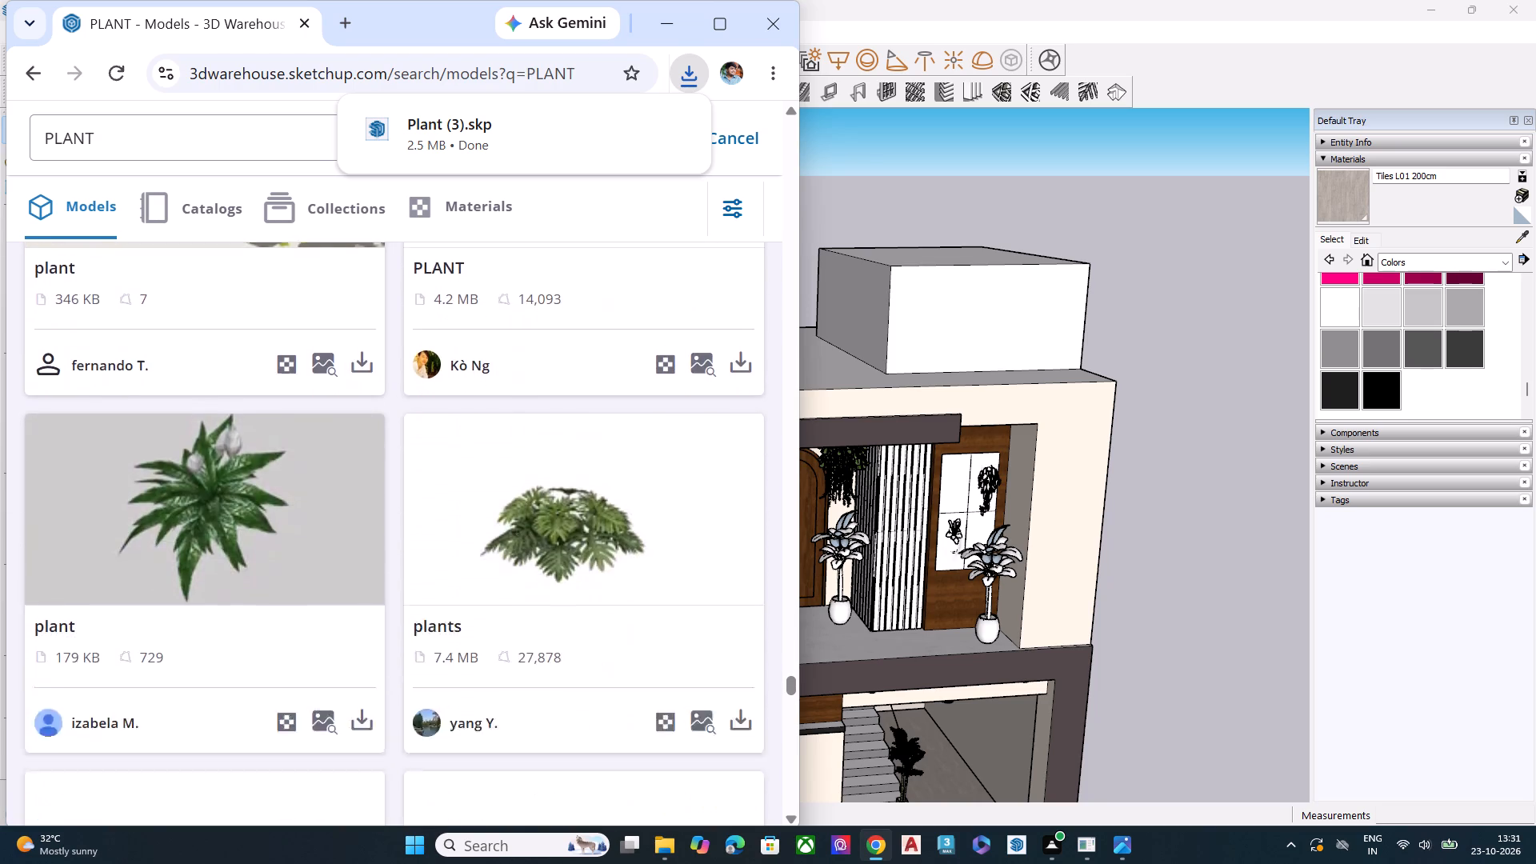
pyautogui.scroll(-3, 464, 654)
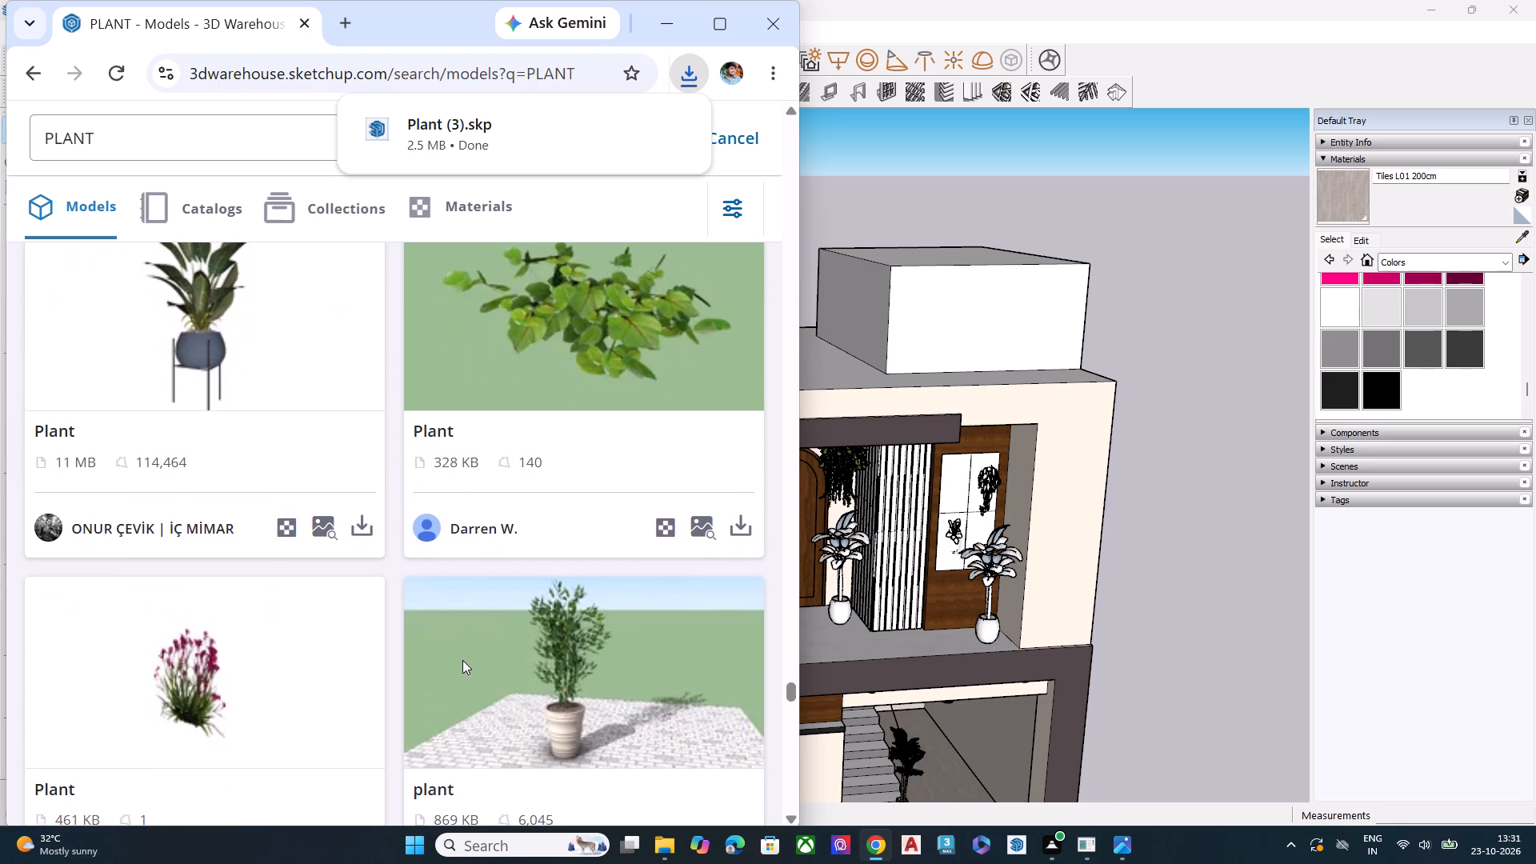
# Examine the grouped pots, shelf planters, hanging plants and planter boxes further down the fifth batch of PLANT models.
pyautogui.scroll(-5, 470, 661)
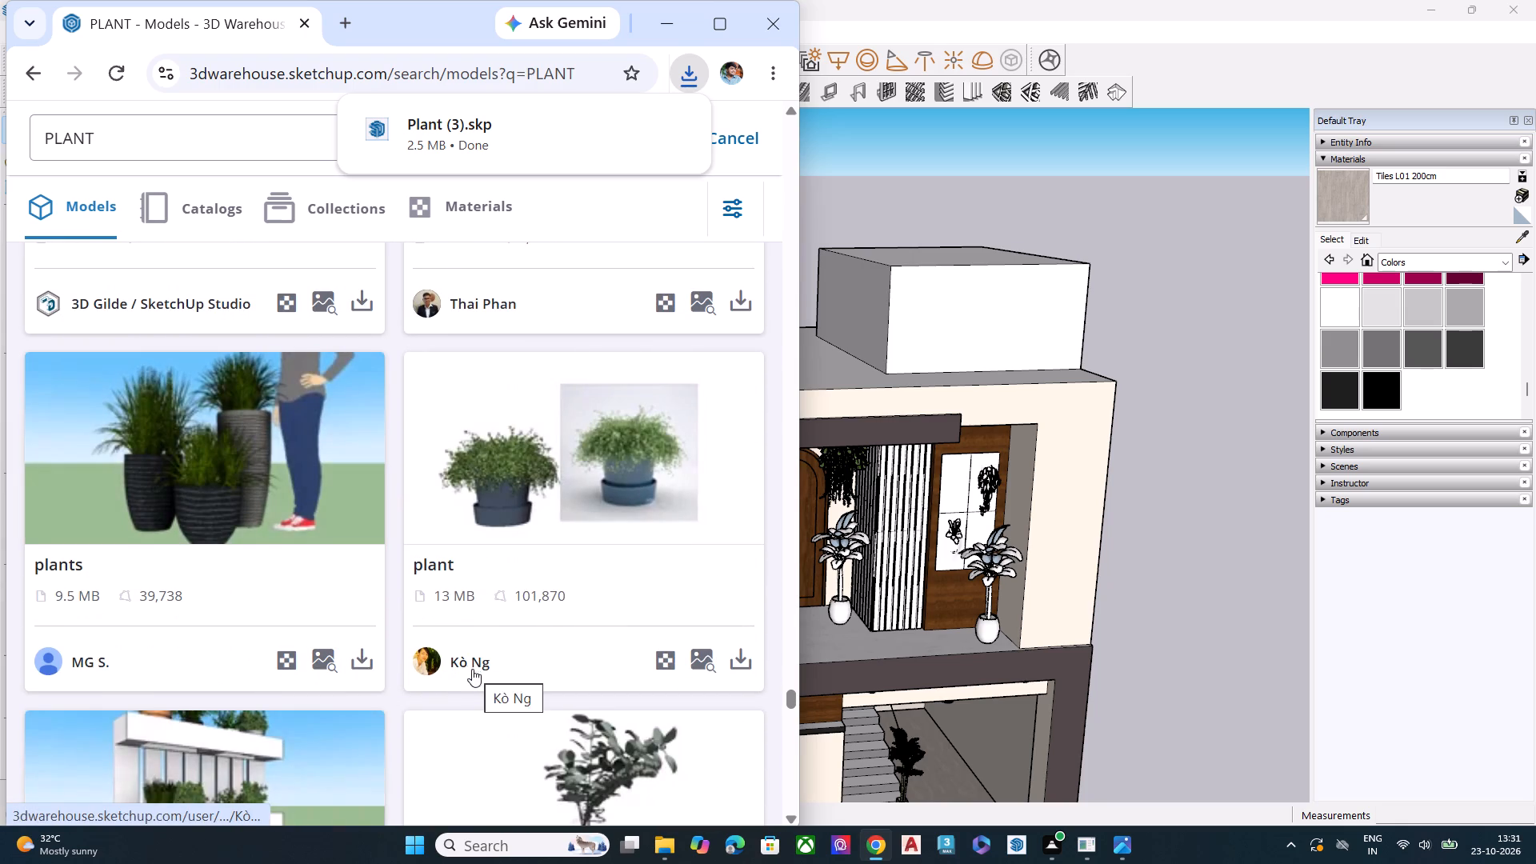
pyautogui.scroll(-4, 470, 669)
pyautogui.scroll(1, 241, 473)
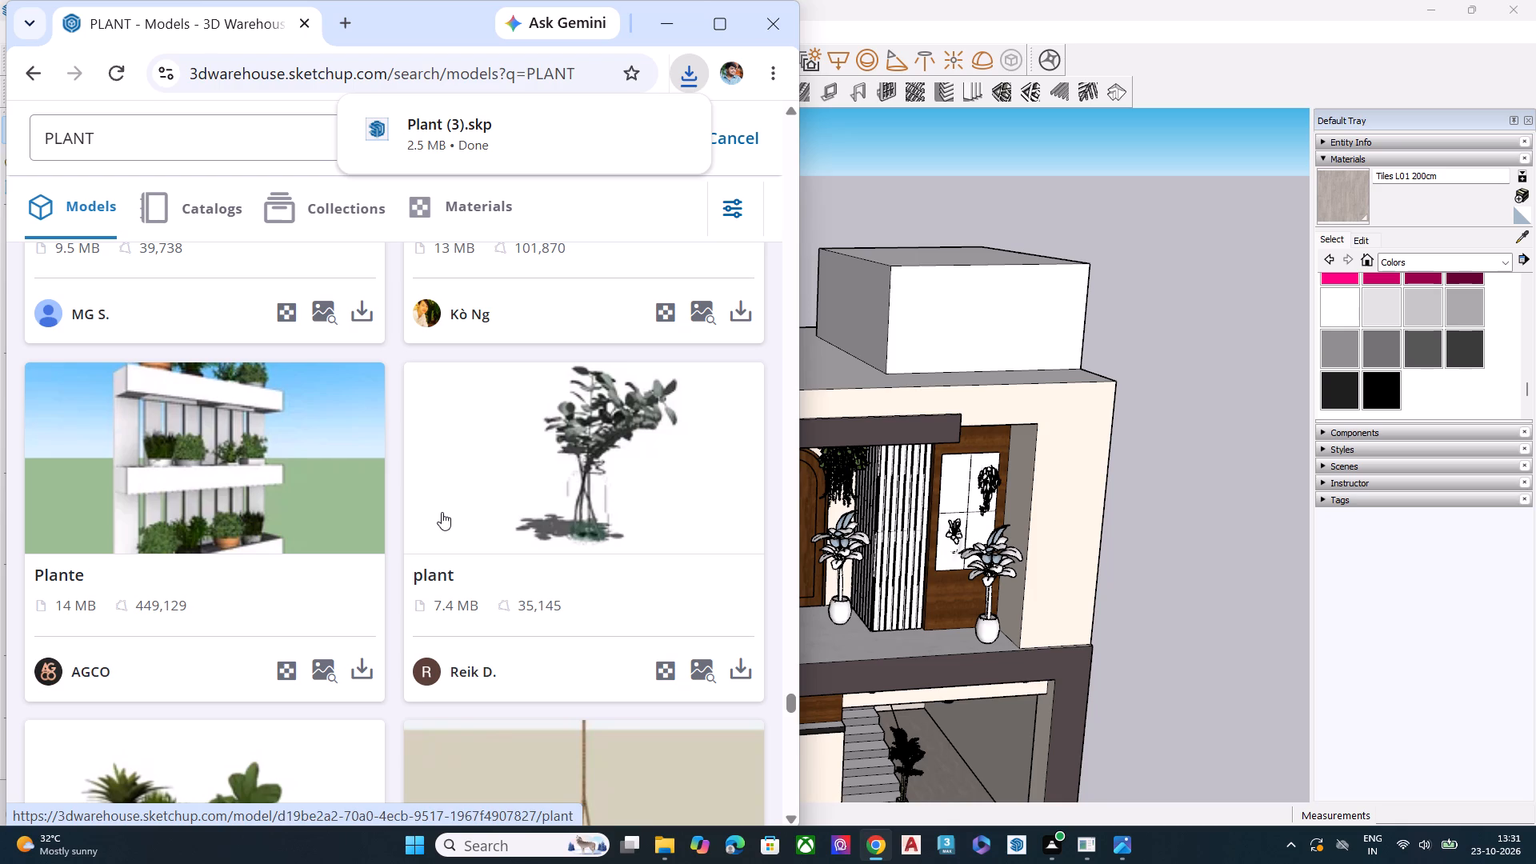
pyautogui.scroll(-4, 440, 507)
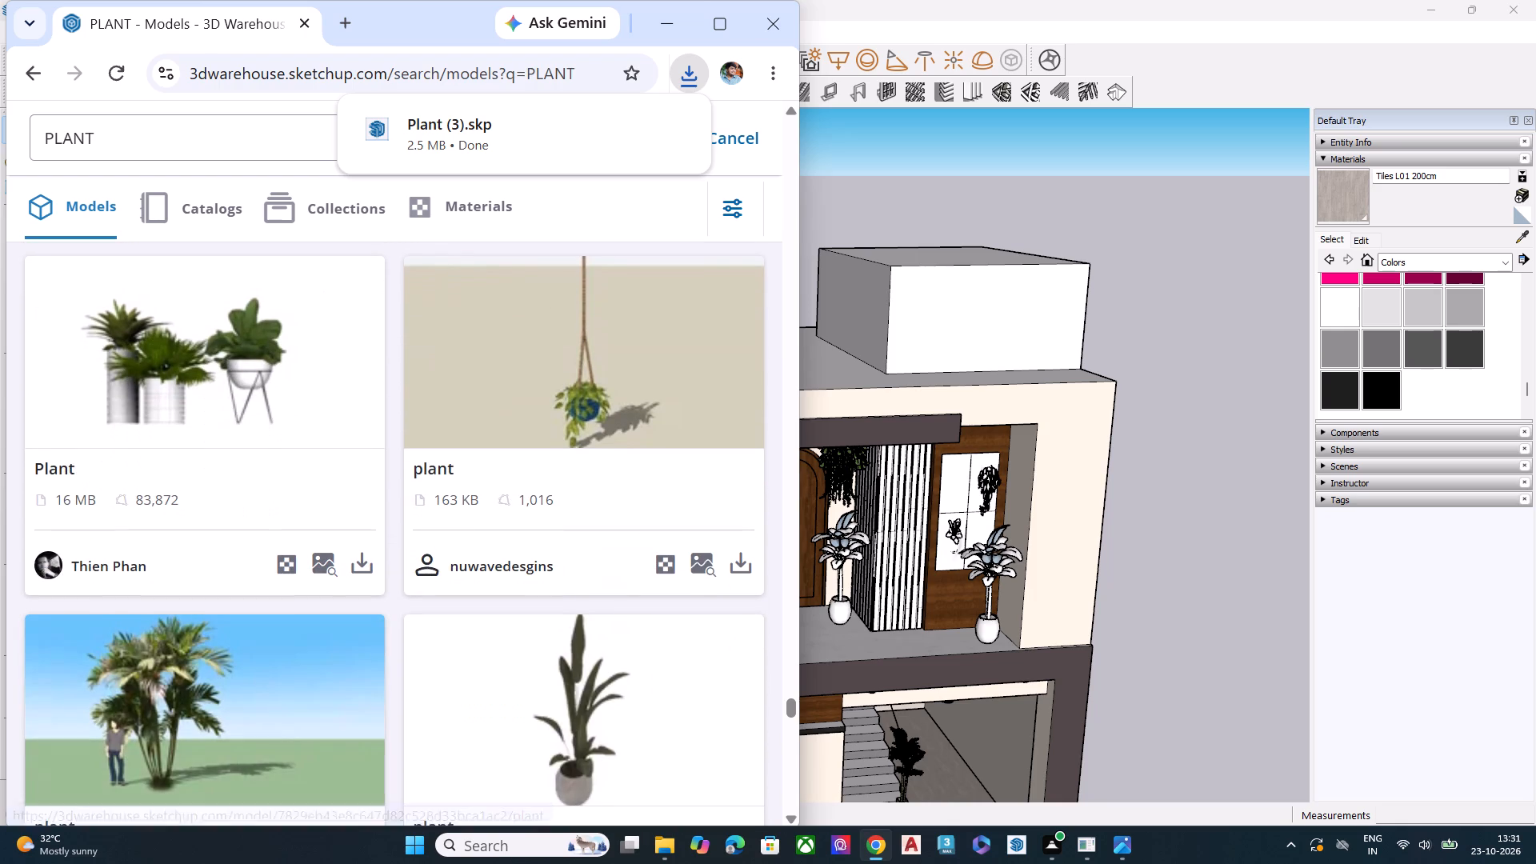
pyautogui.scroll(-4, 441, 505)
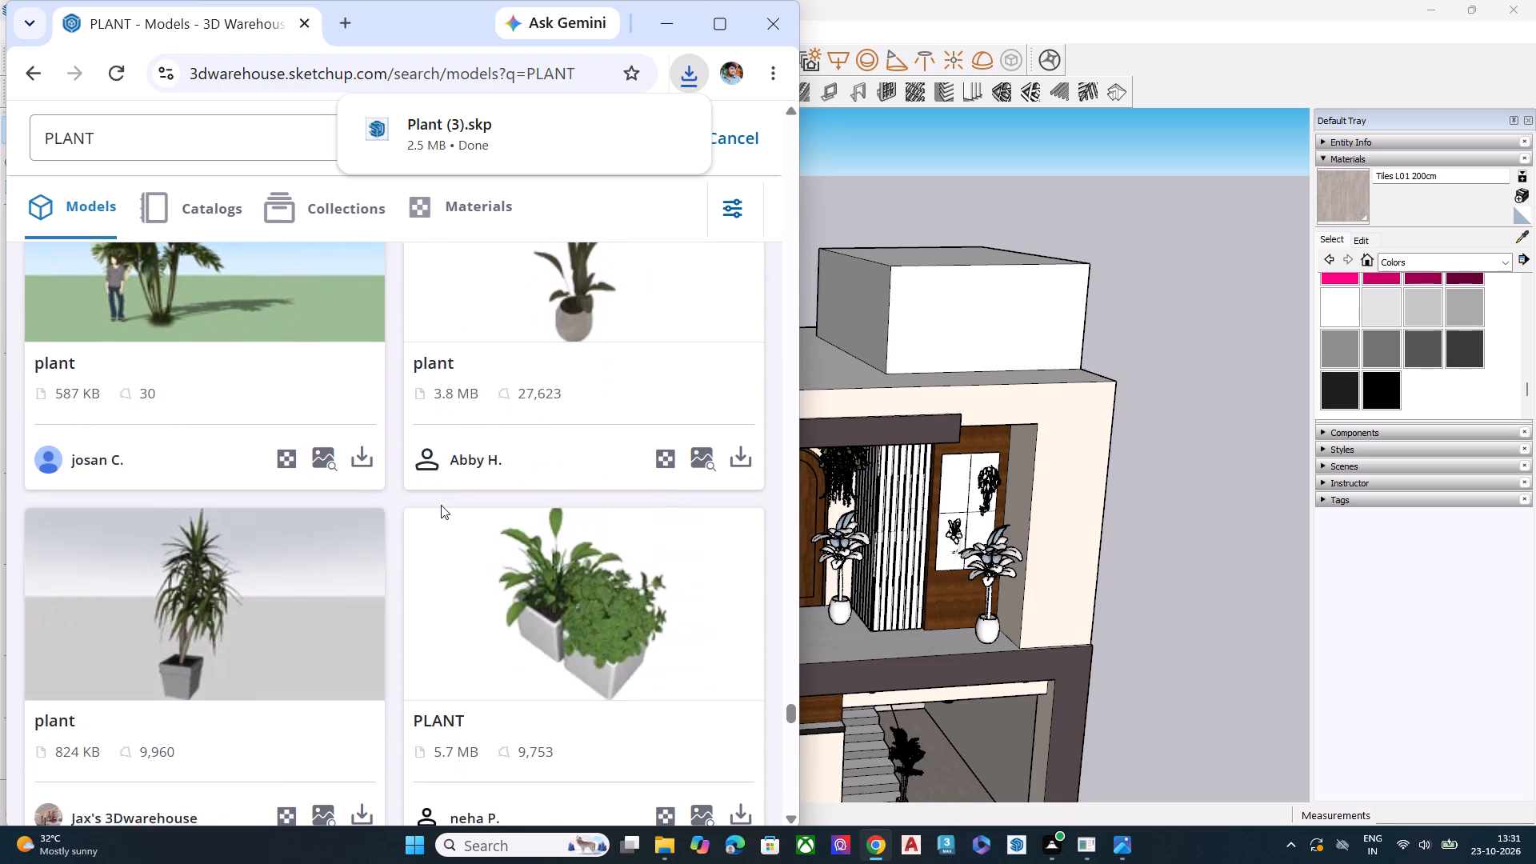
pyautogui.scroll(-4, 441, 505)
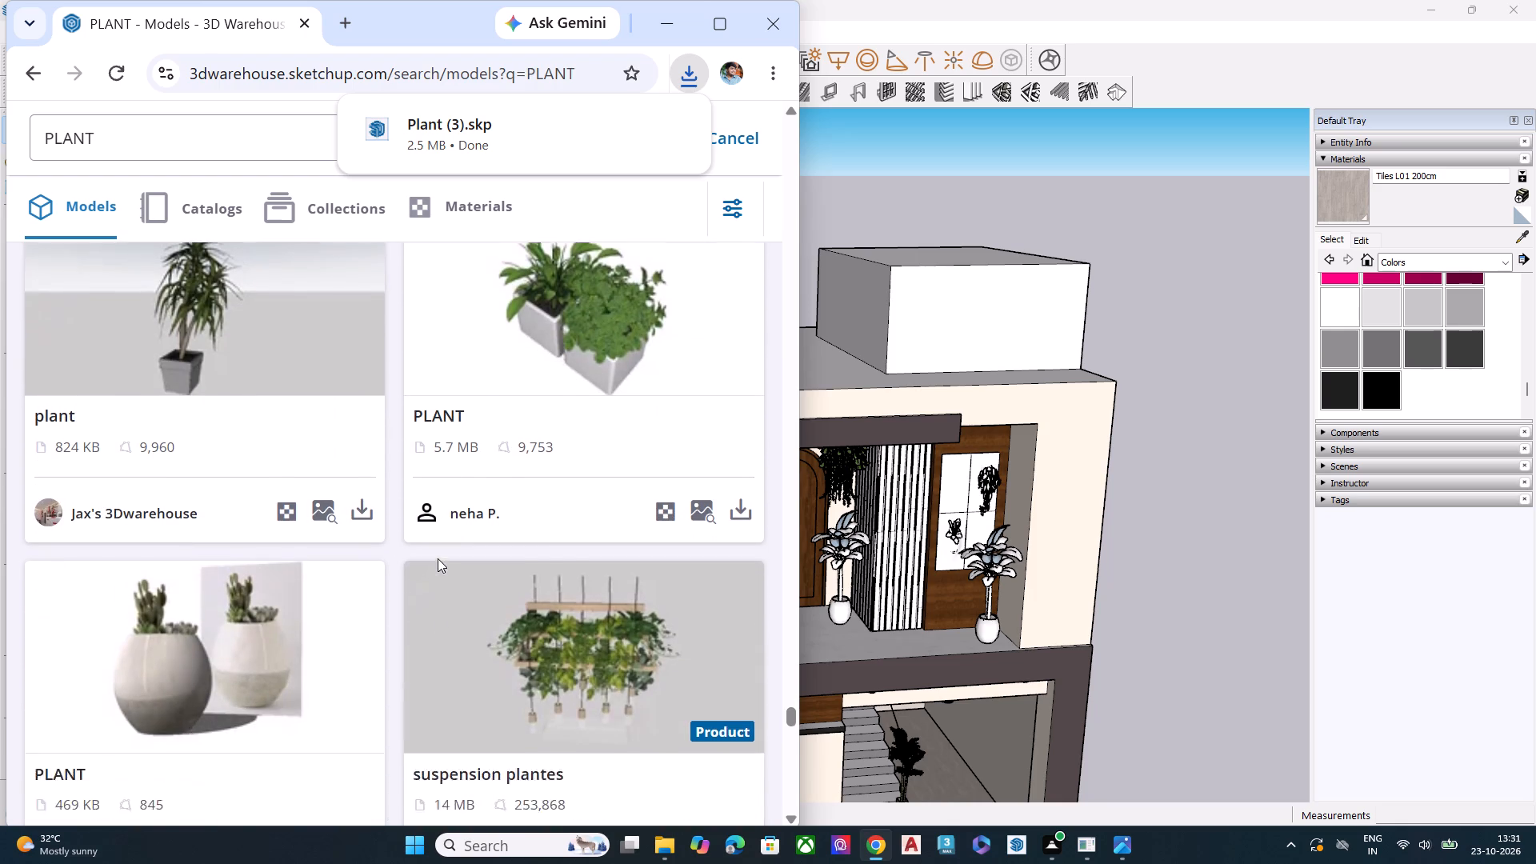
pyautogui.scroll(-4, 432, 558)
pyautogui.scroll(-1, 618, 513)
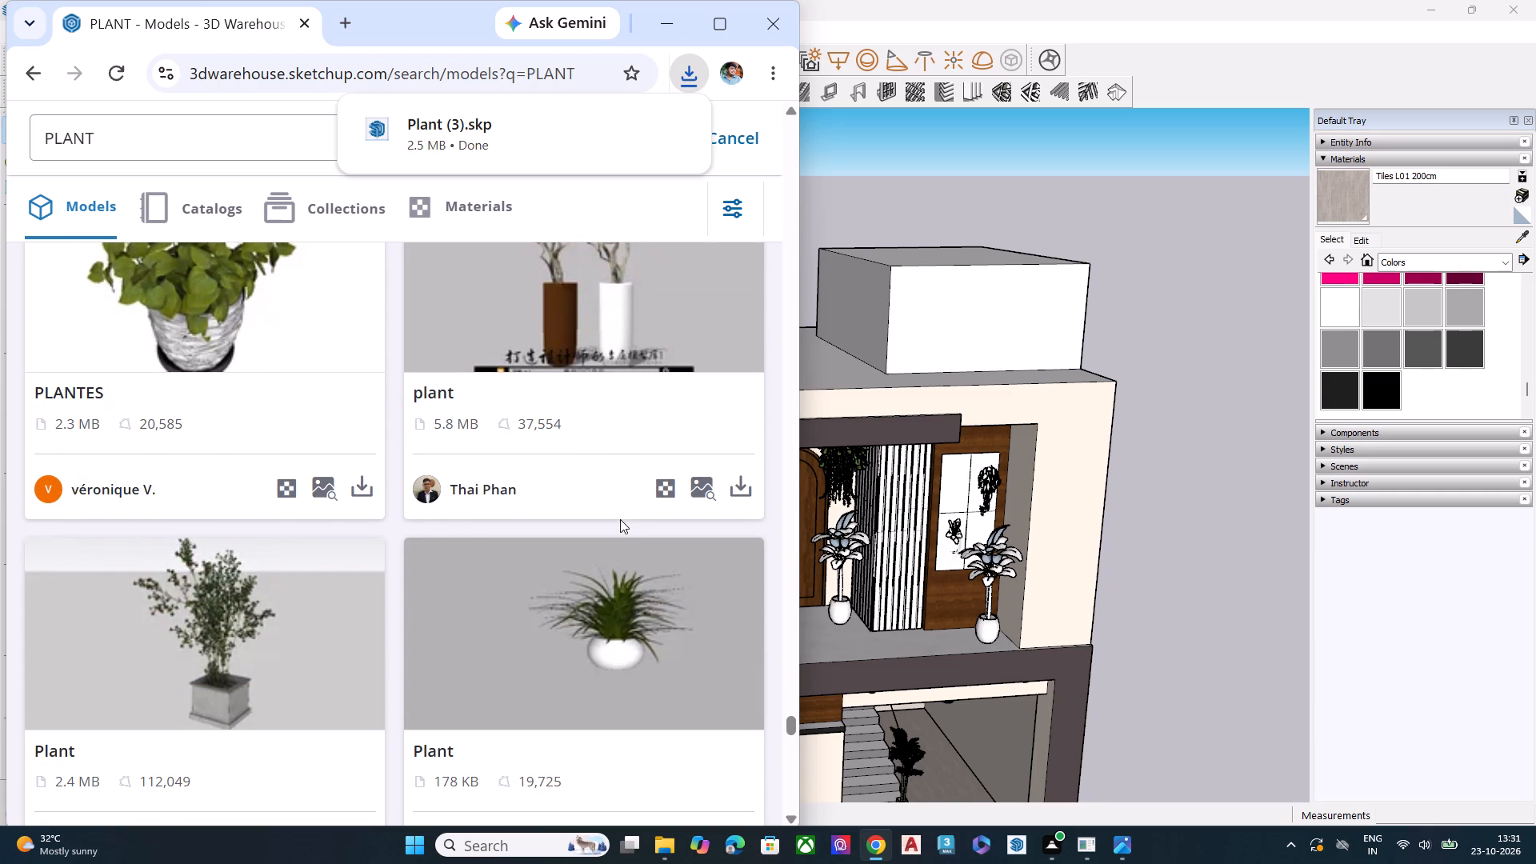
# Examine the remaining PLANT models, including potted palms, grid planters and trailing plants, for ones that suit the house elevation.
pyautogui.scroll(-3, 621, 518)
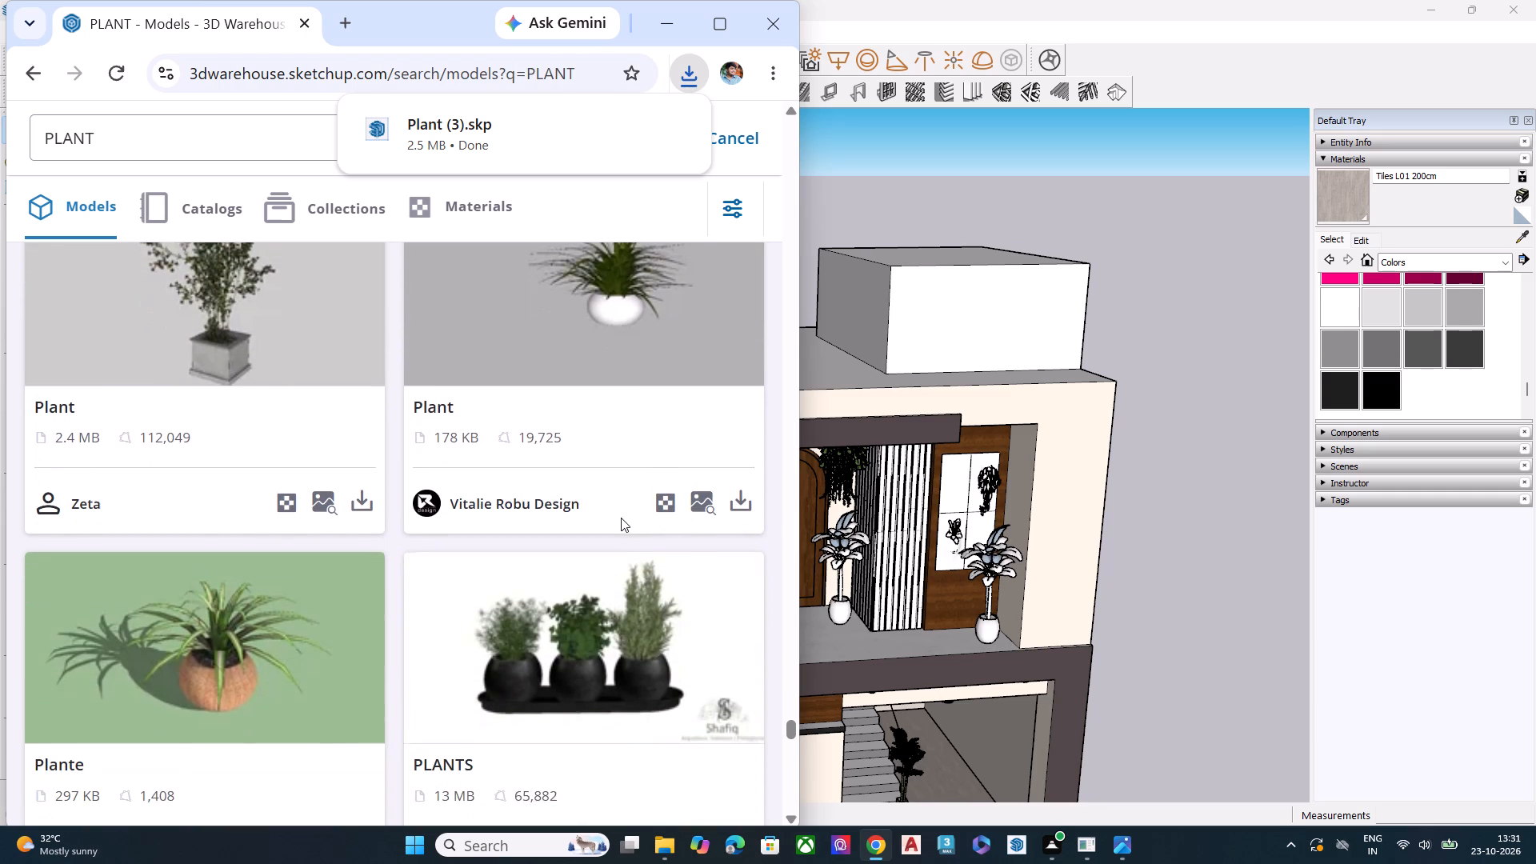
pyautogui.scroll(-2, 621, 518)
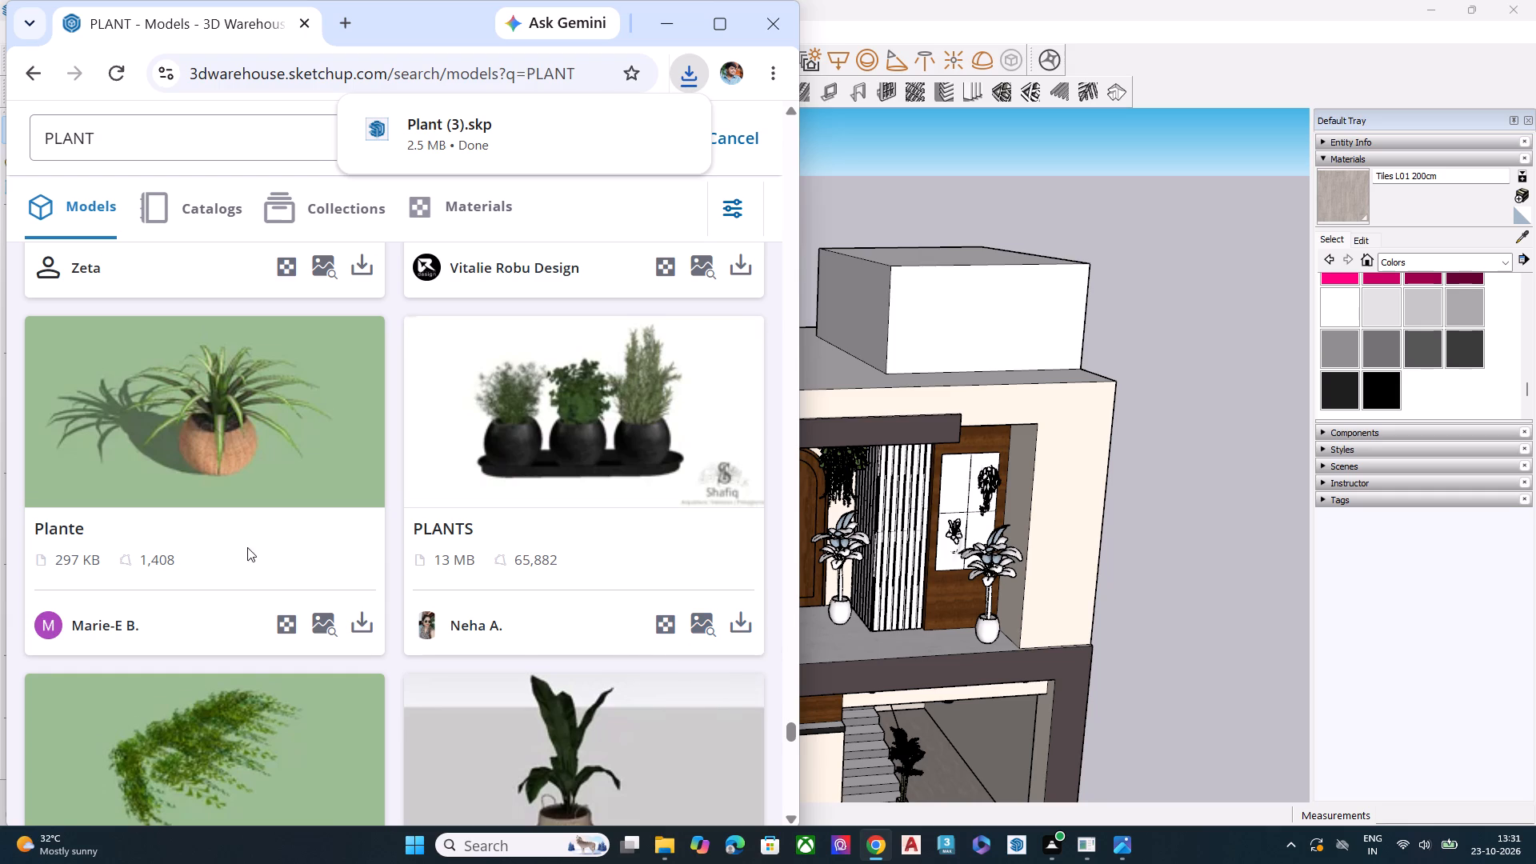
pyautogui.scroll(-3, 246, 547)
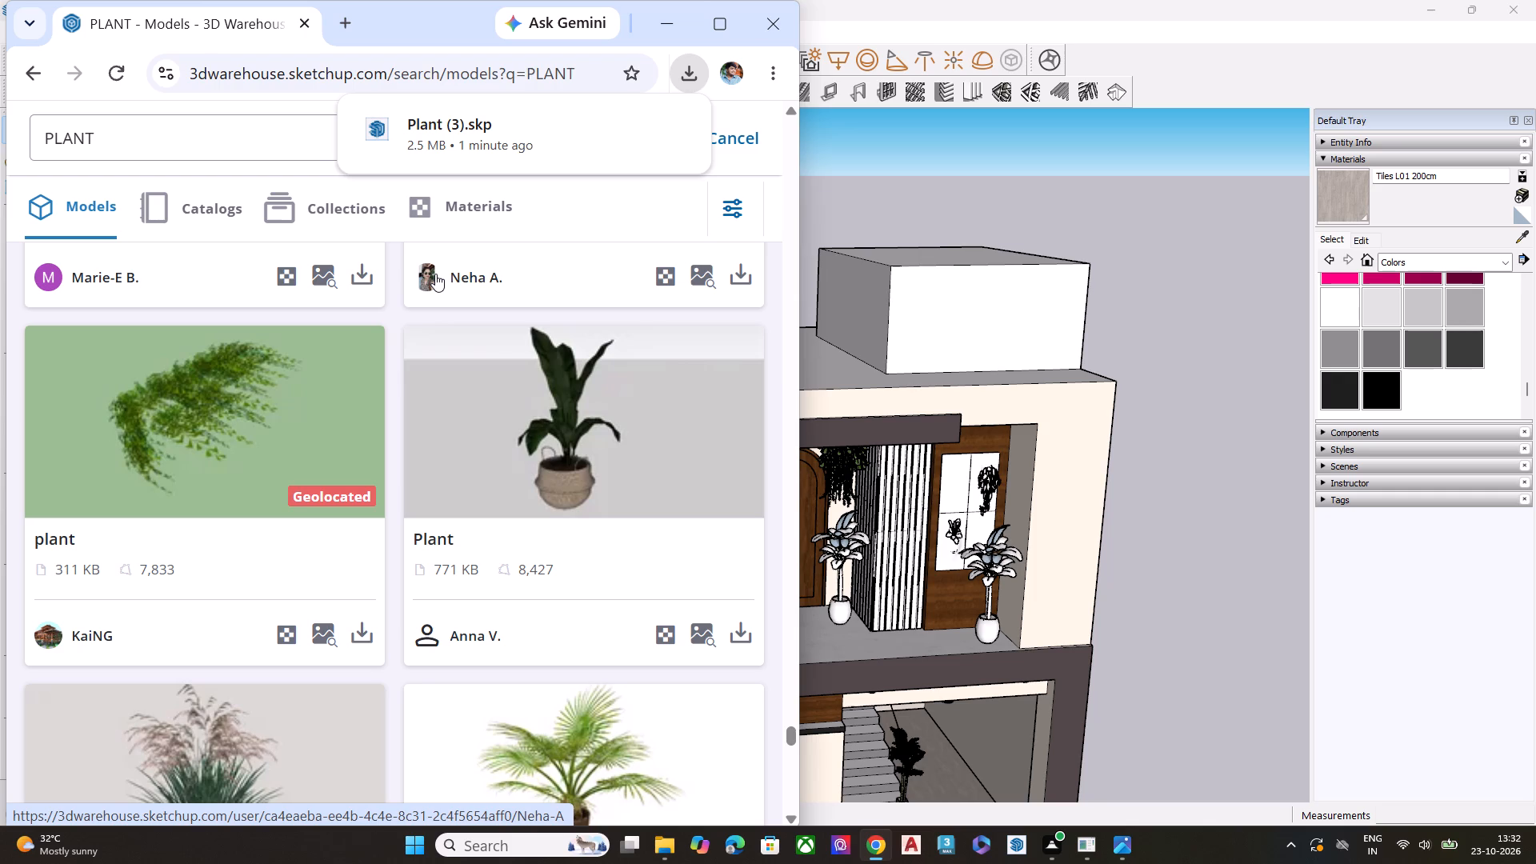
pyautogui.scroll(-3, 398, 334)
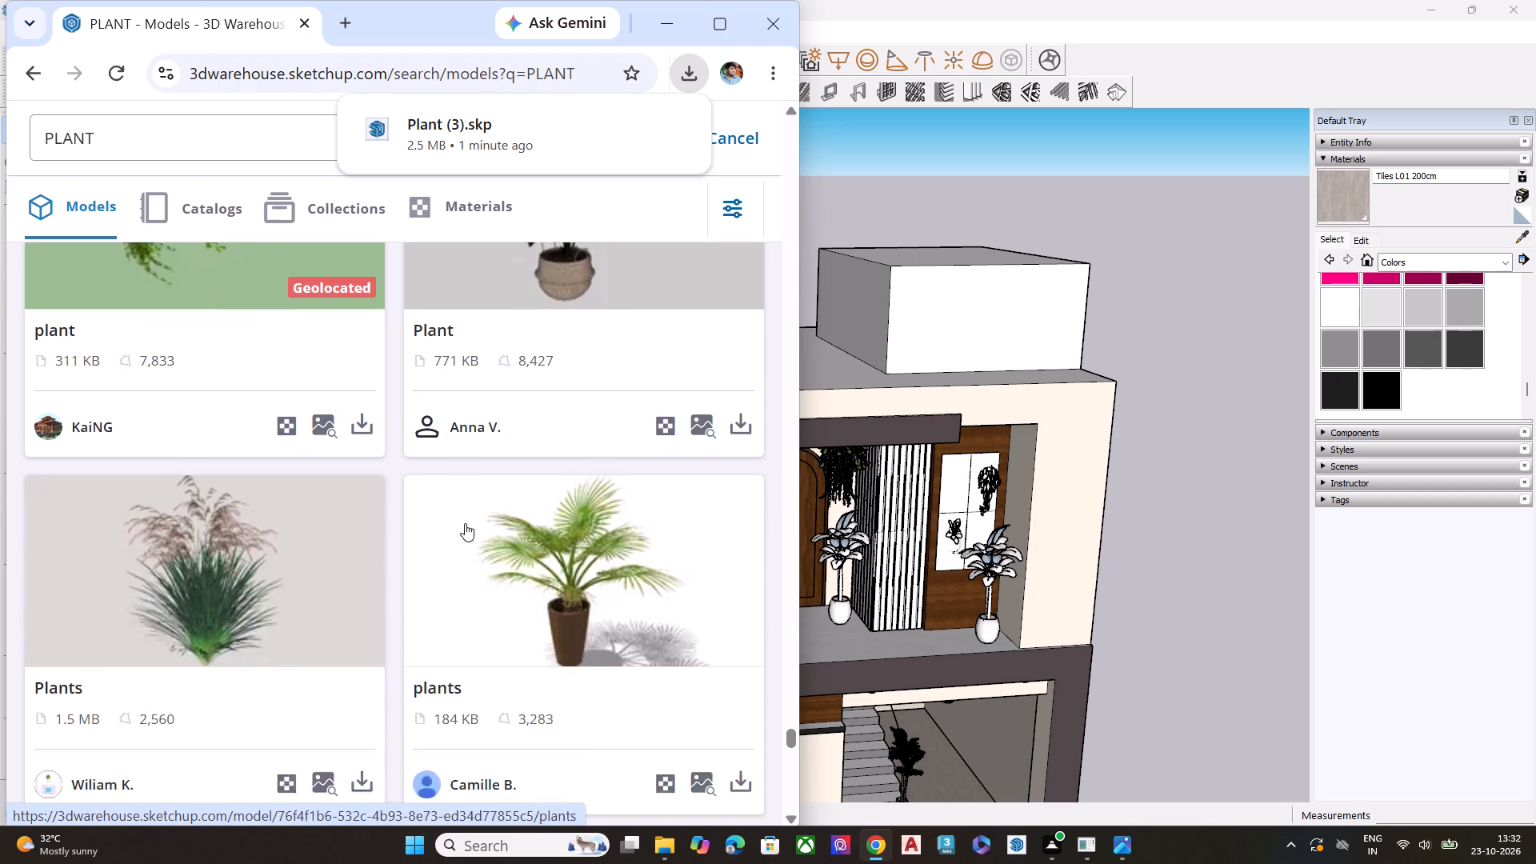
pyautogui.scroll(-2, 465, 523)
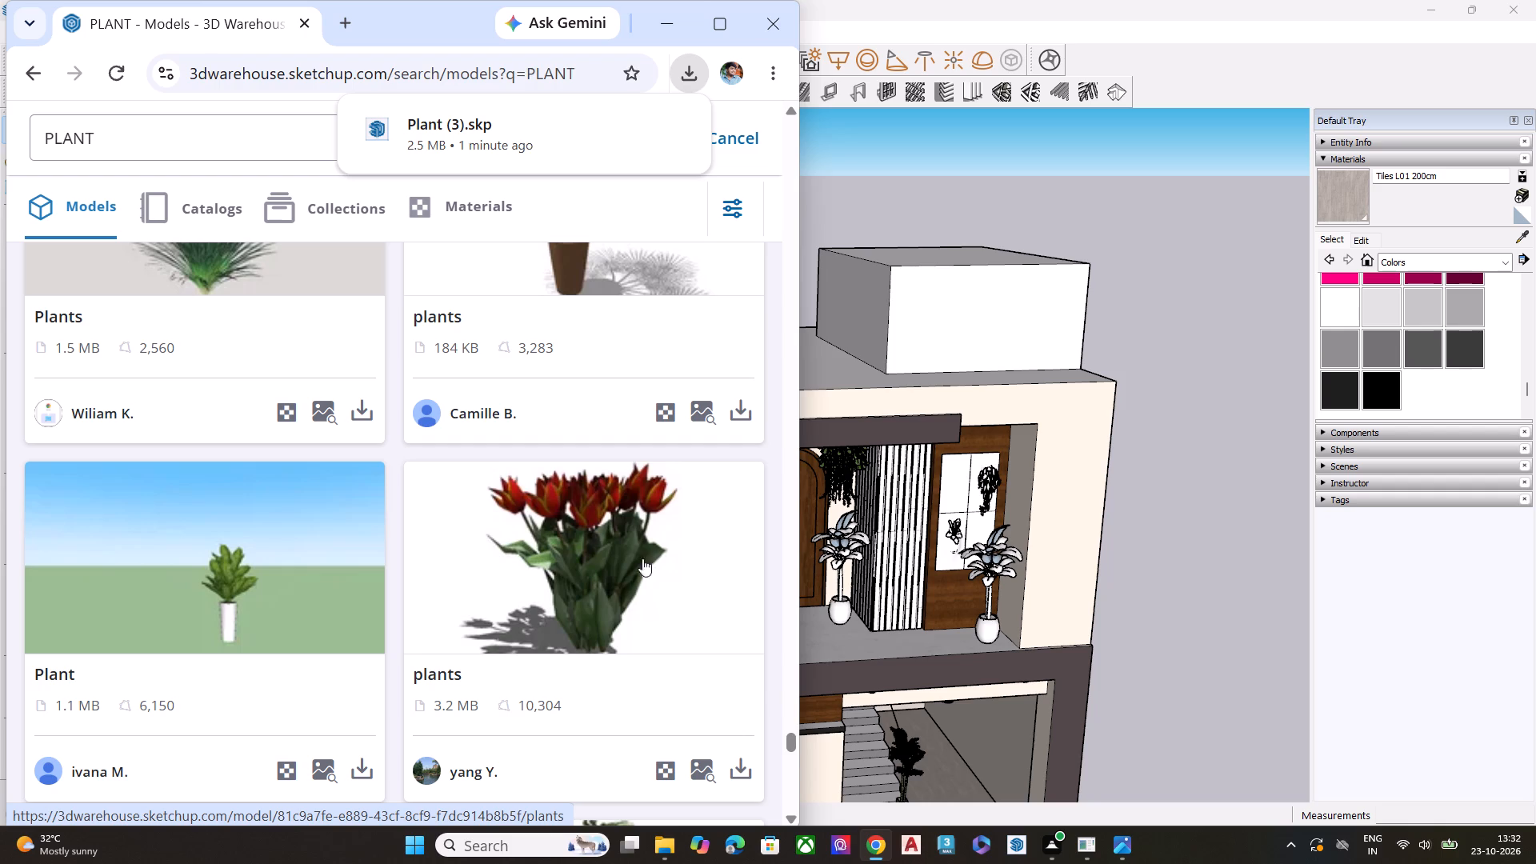
pyautogui.scroll(-6, 534, 531)
pyautogui.scroll(2, 314, 606)
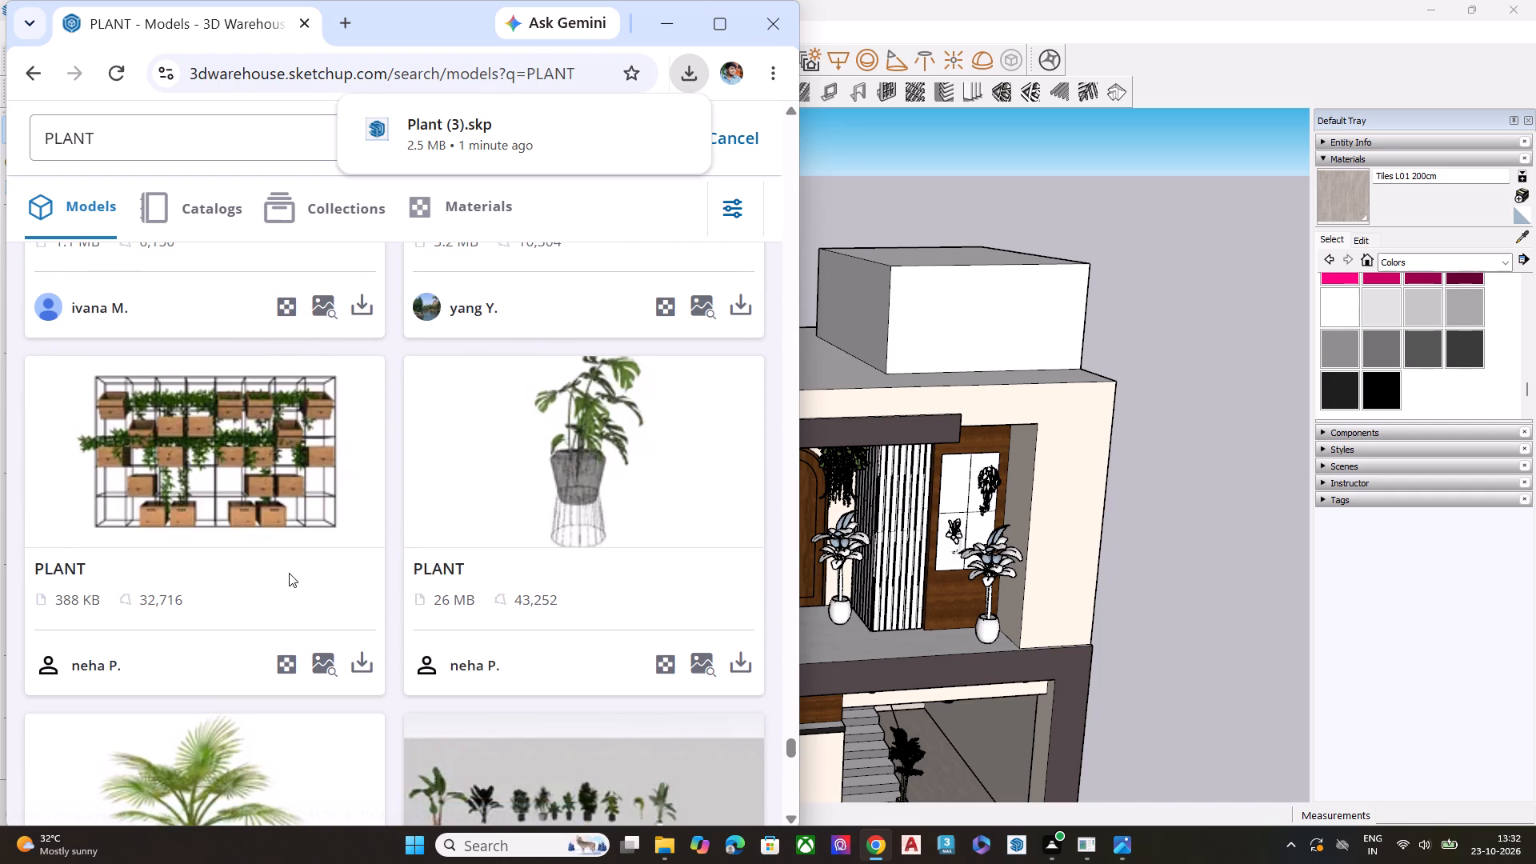
pyautogui.scroll(-5, 293, 572)
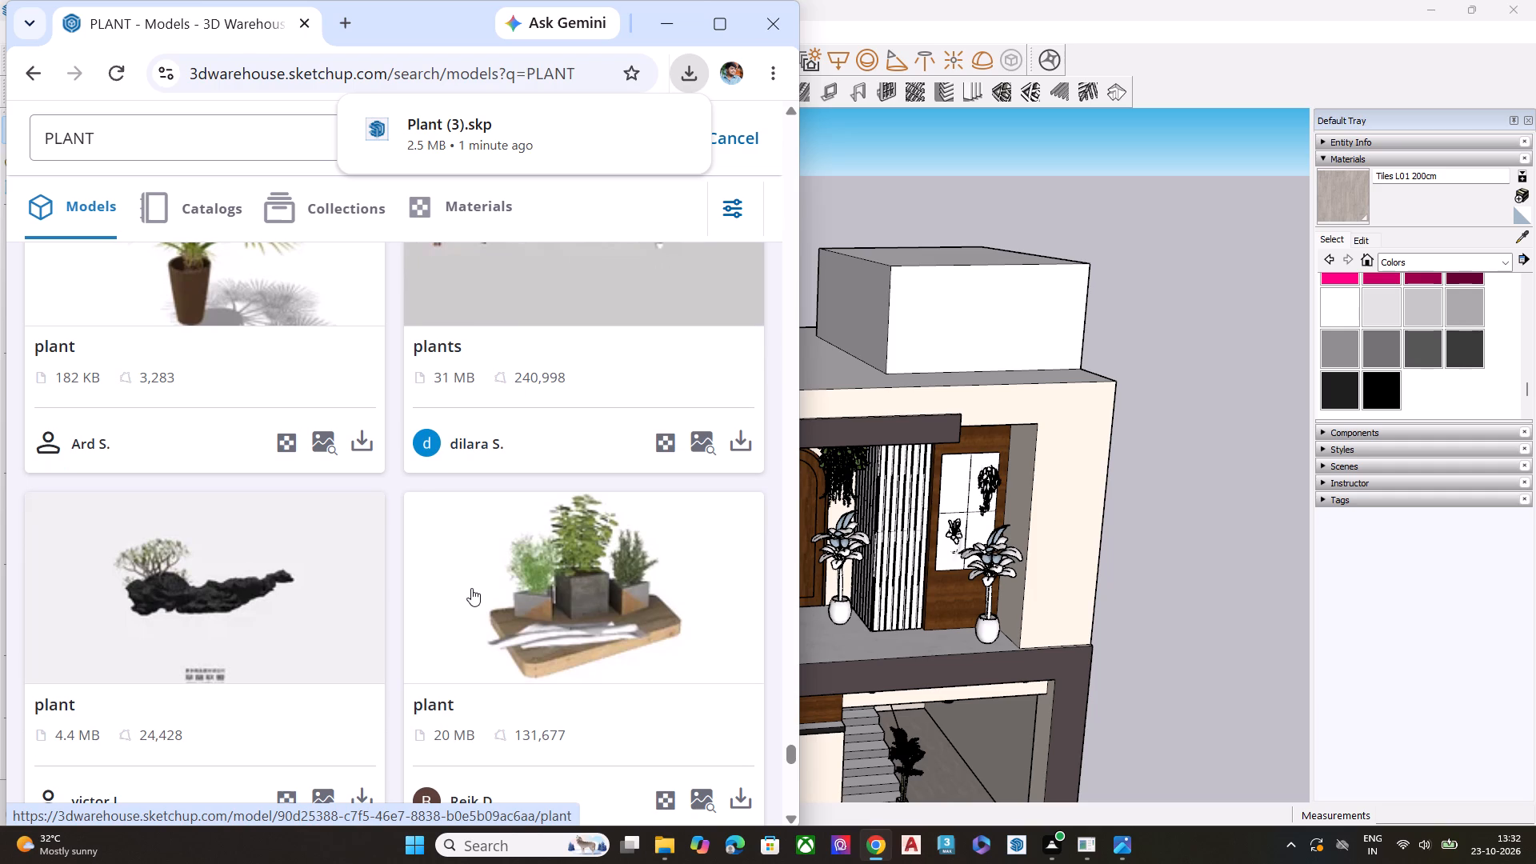
pyautogui.scroll(-7, 386, 658)
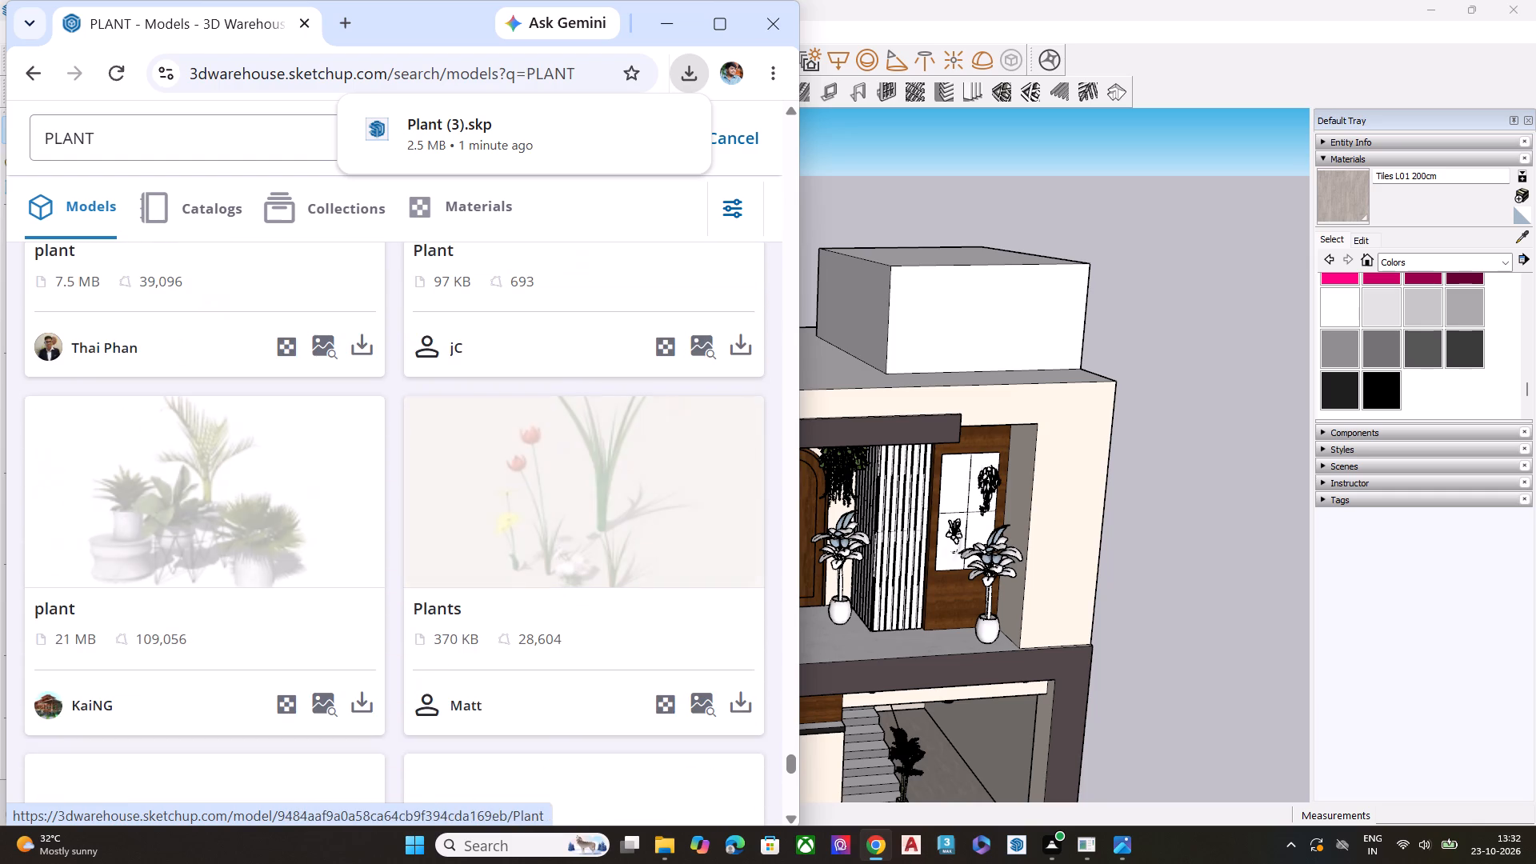
pyautogui.scroll(-3, 458, 612)
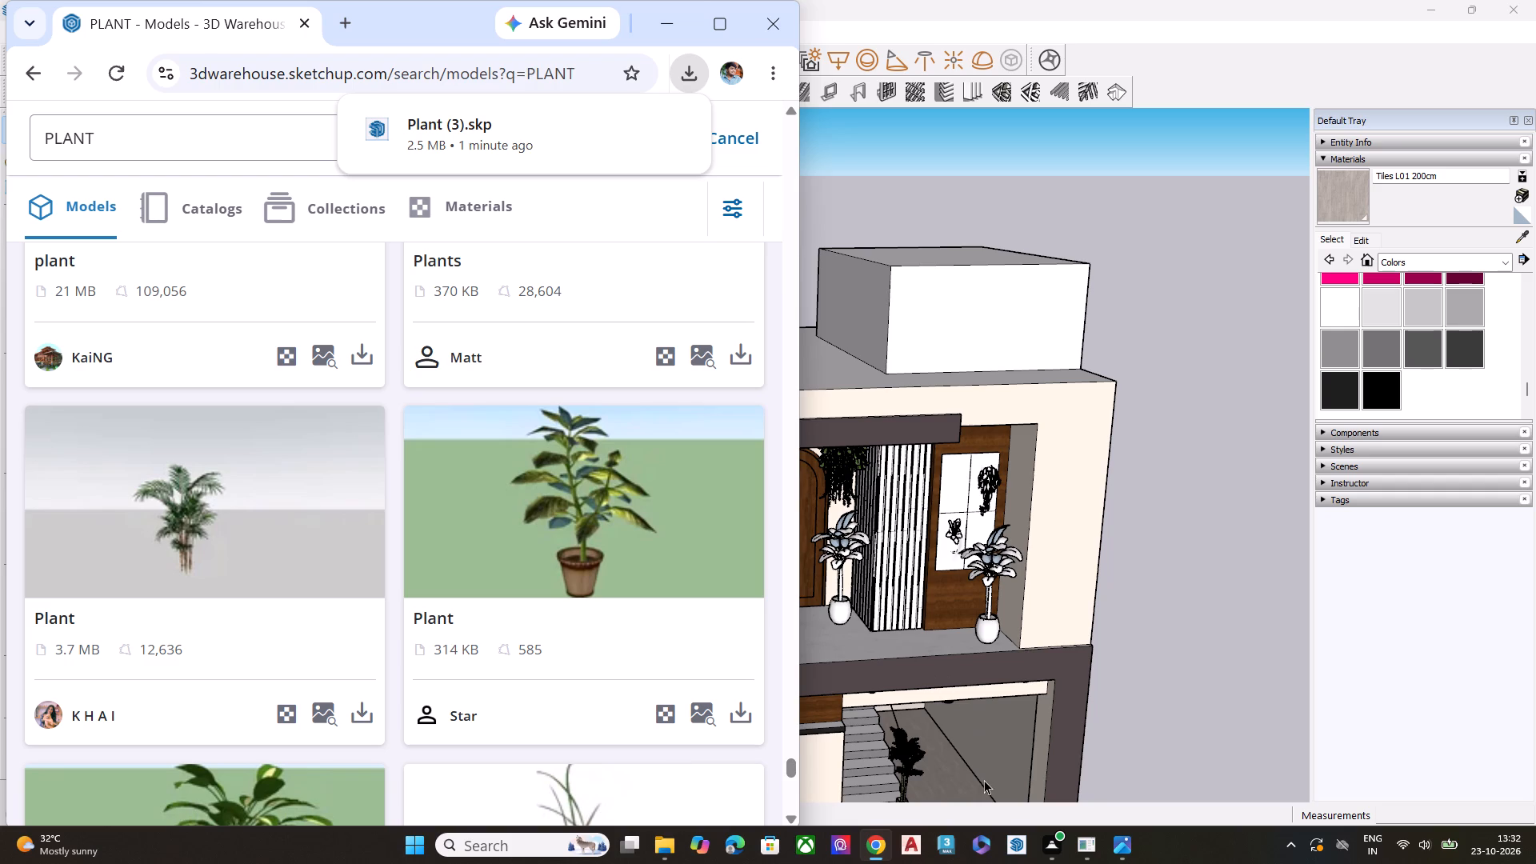
pyautogui.scroll(-5, 489, 628)
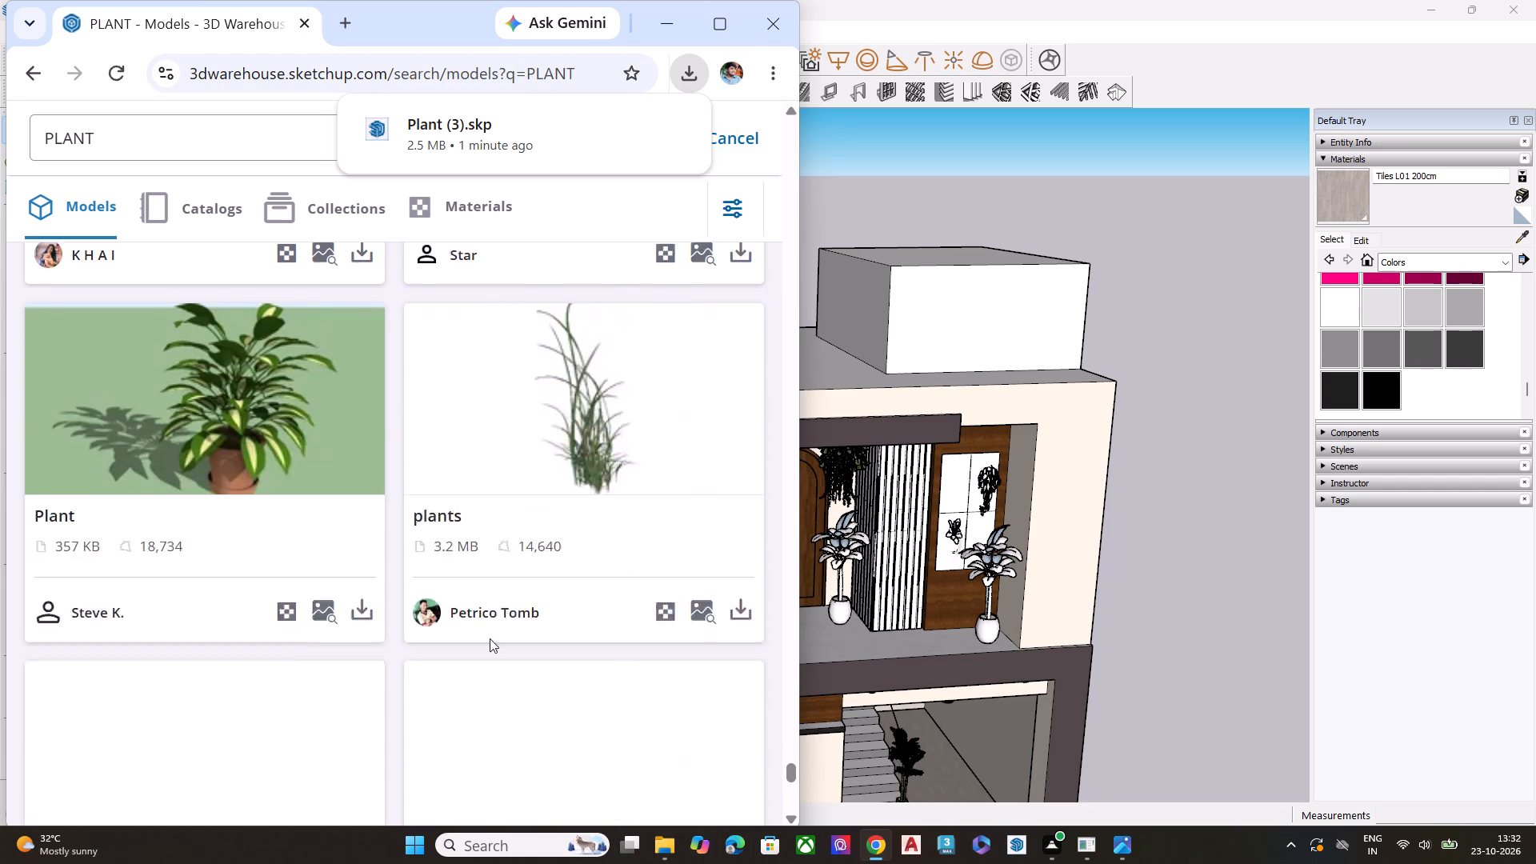
pyautogui.scroll(-1, 490, 639)
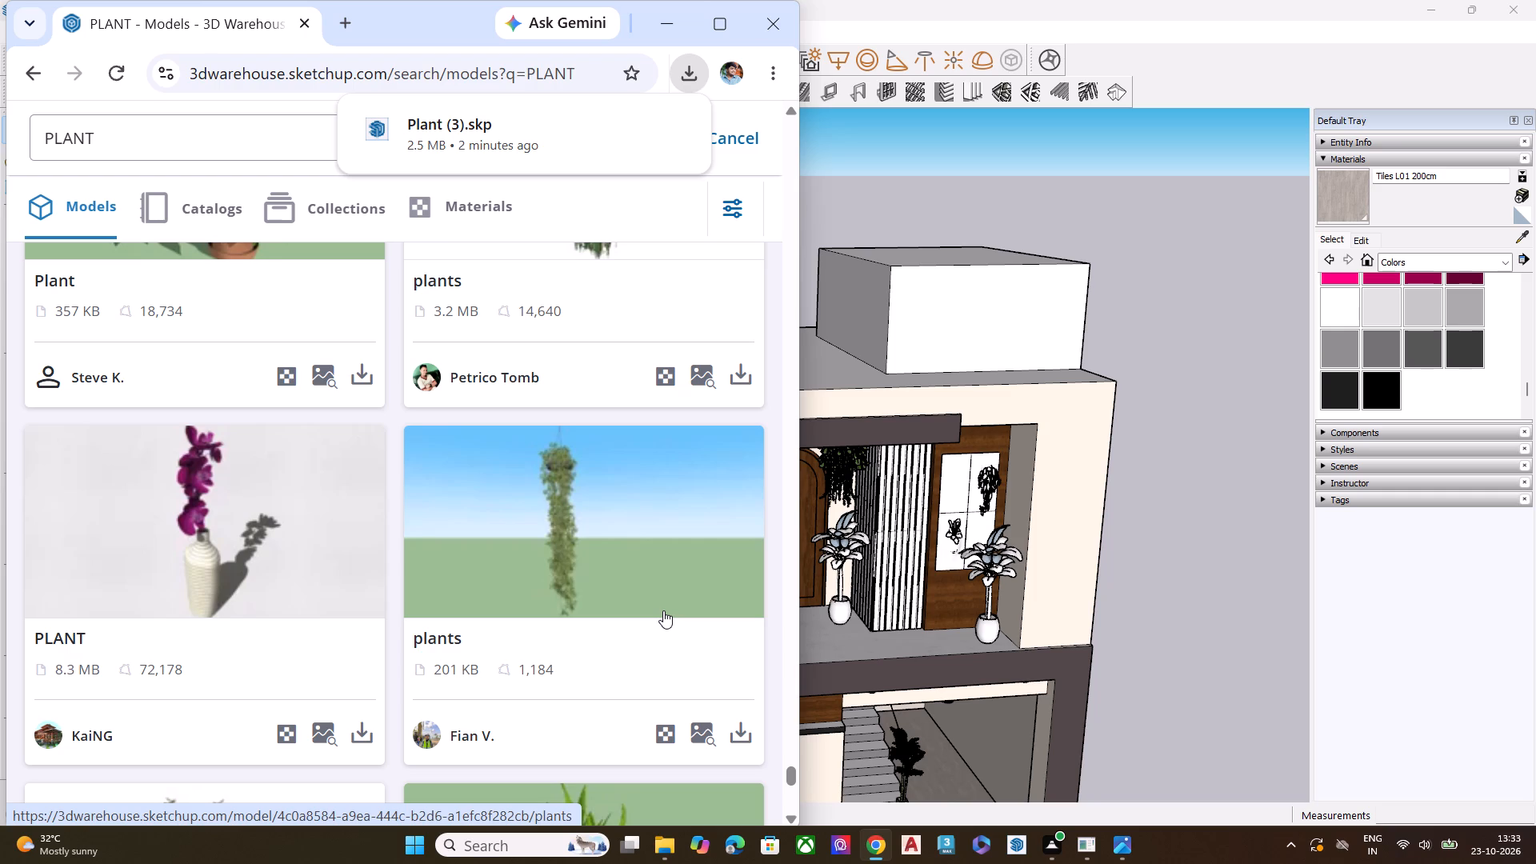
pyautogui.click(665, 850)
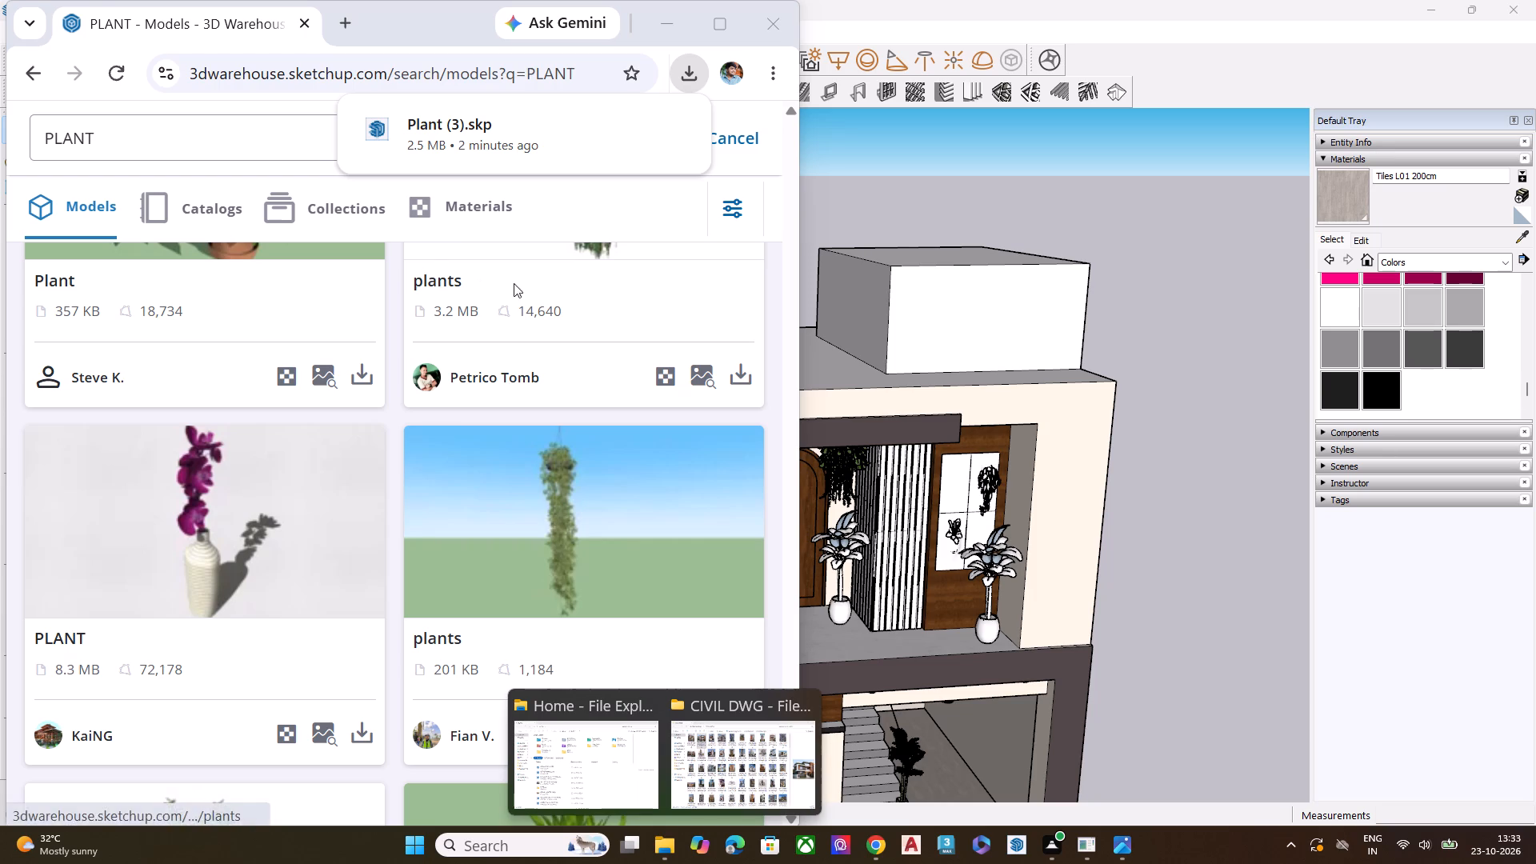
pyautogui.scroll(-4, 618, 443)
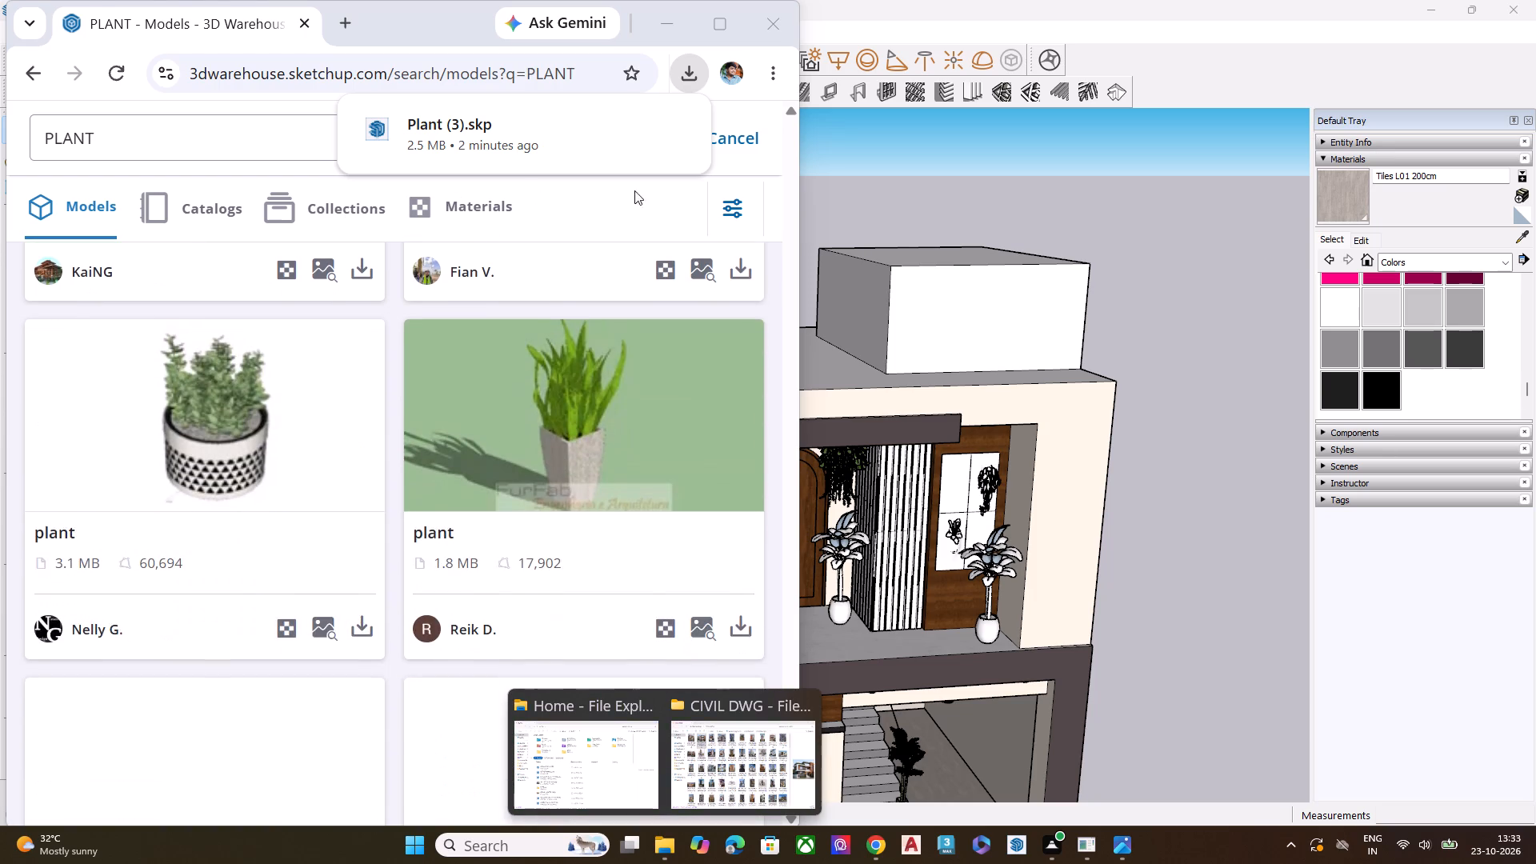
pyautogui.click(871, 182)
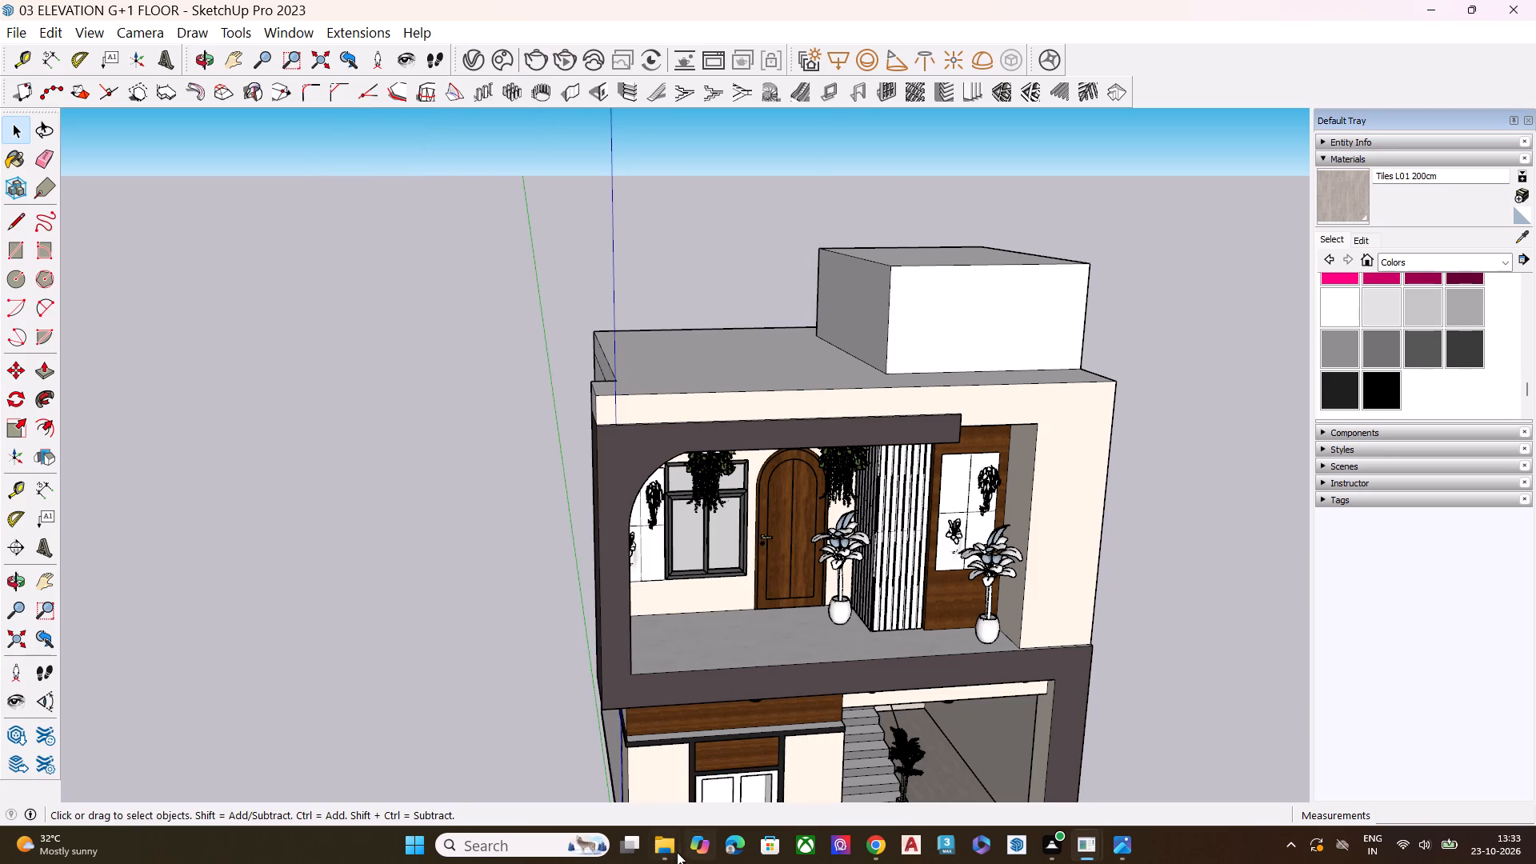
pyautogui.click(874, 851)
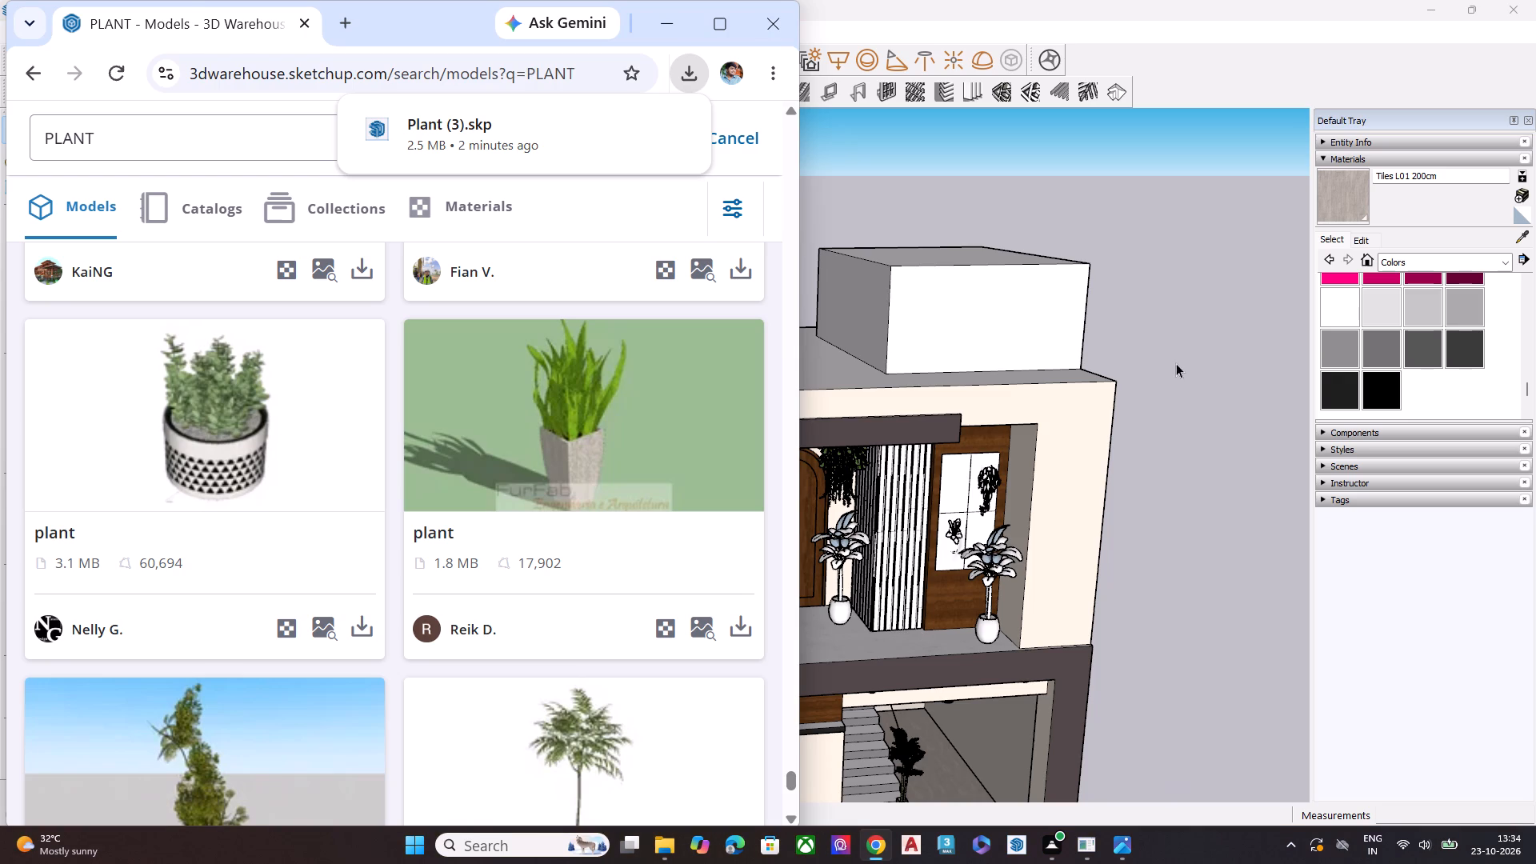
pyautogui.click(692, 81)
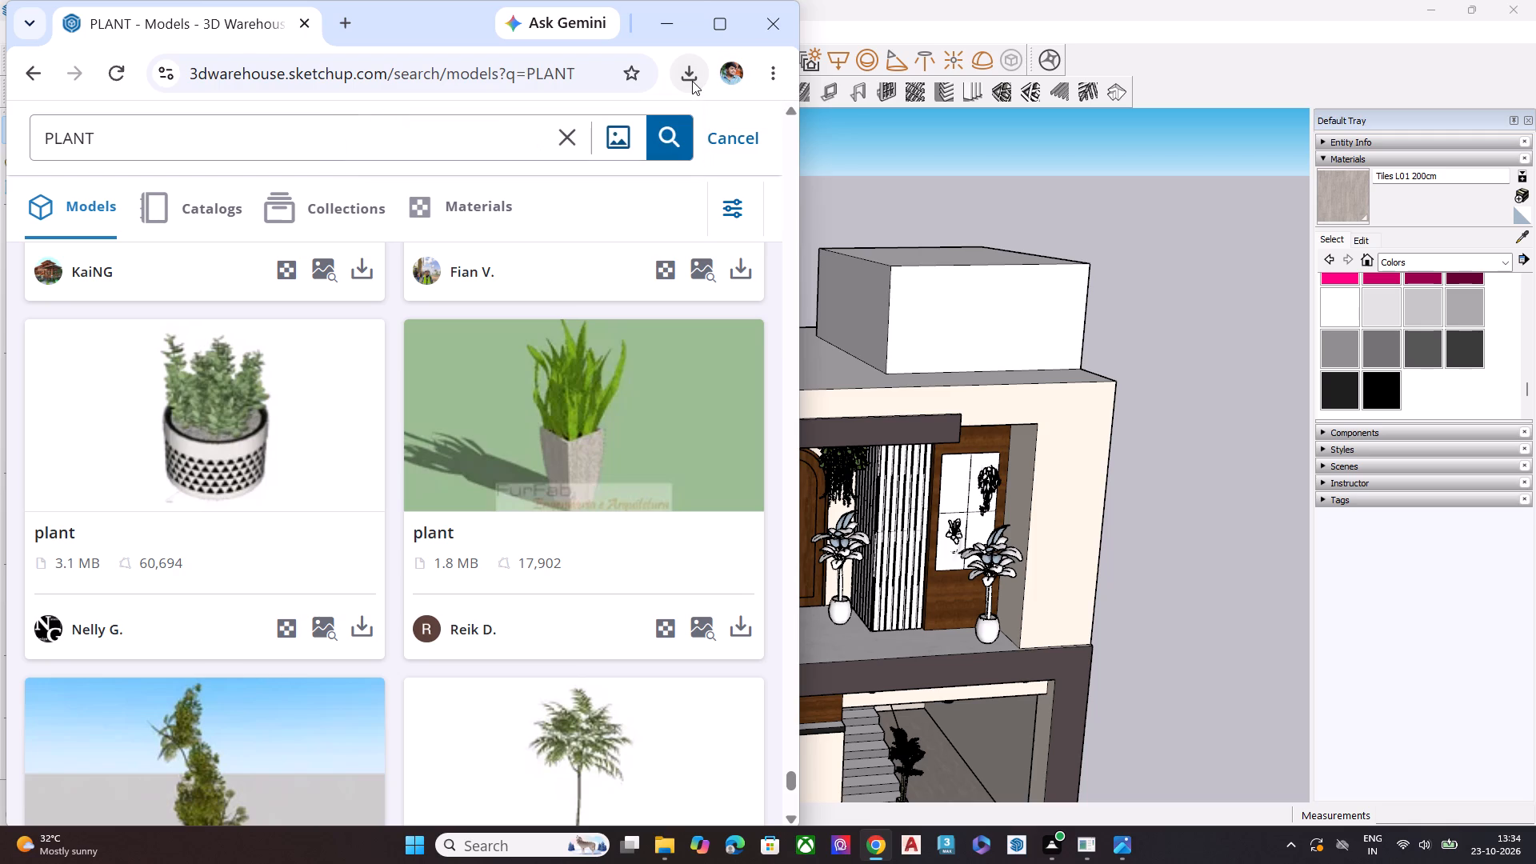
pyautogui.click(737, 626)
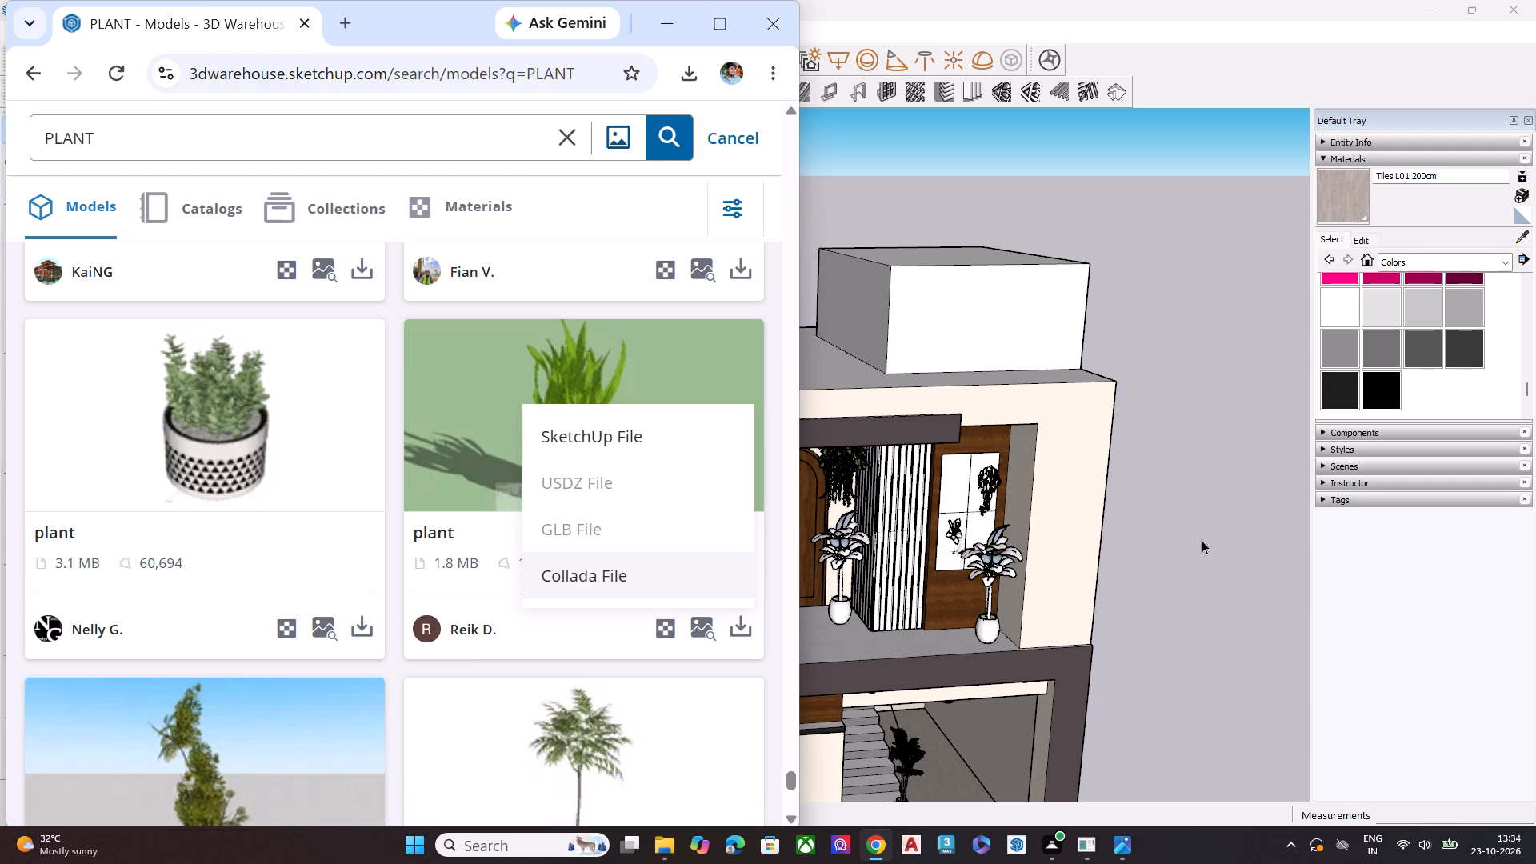
# Look through the Downloads folder in File Explorer for earlier plant models, and close the folder window.
pyautogui.click(668, 841)
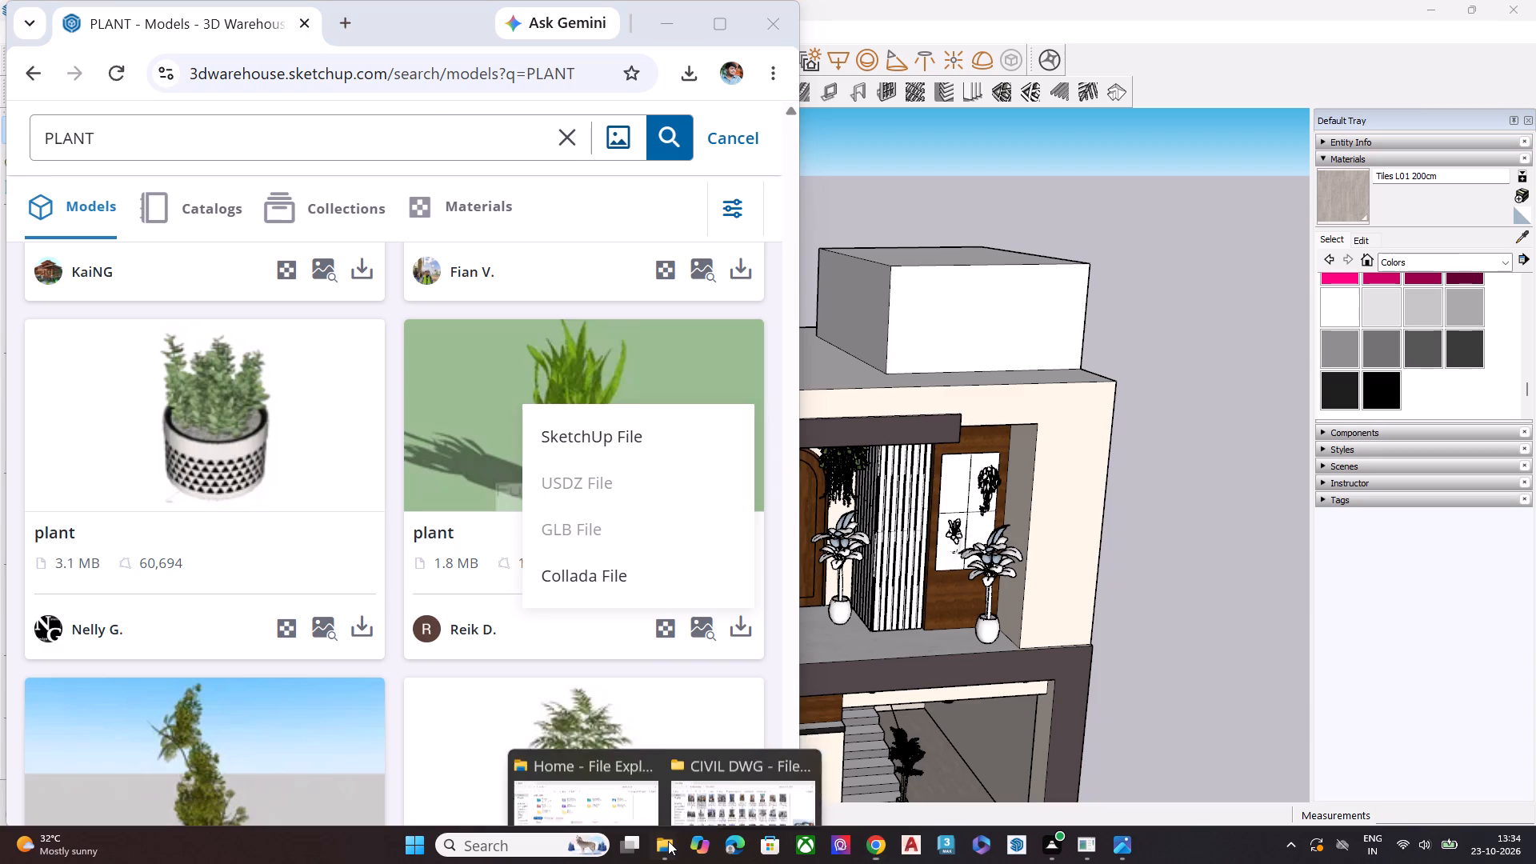
pyautogui.click(612, 766)
pyautogui.click(110, 272)
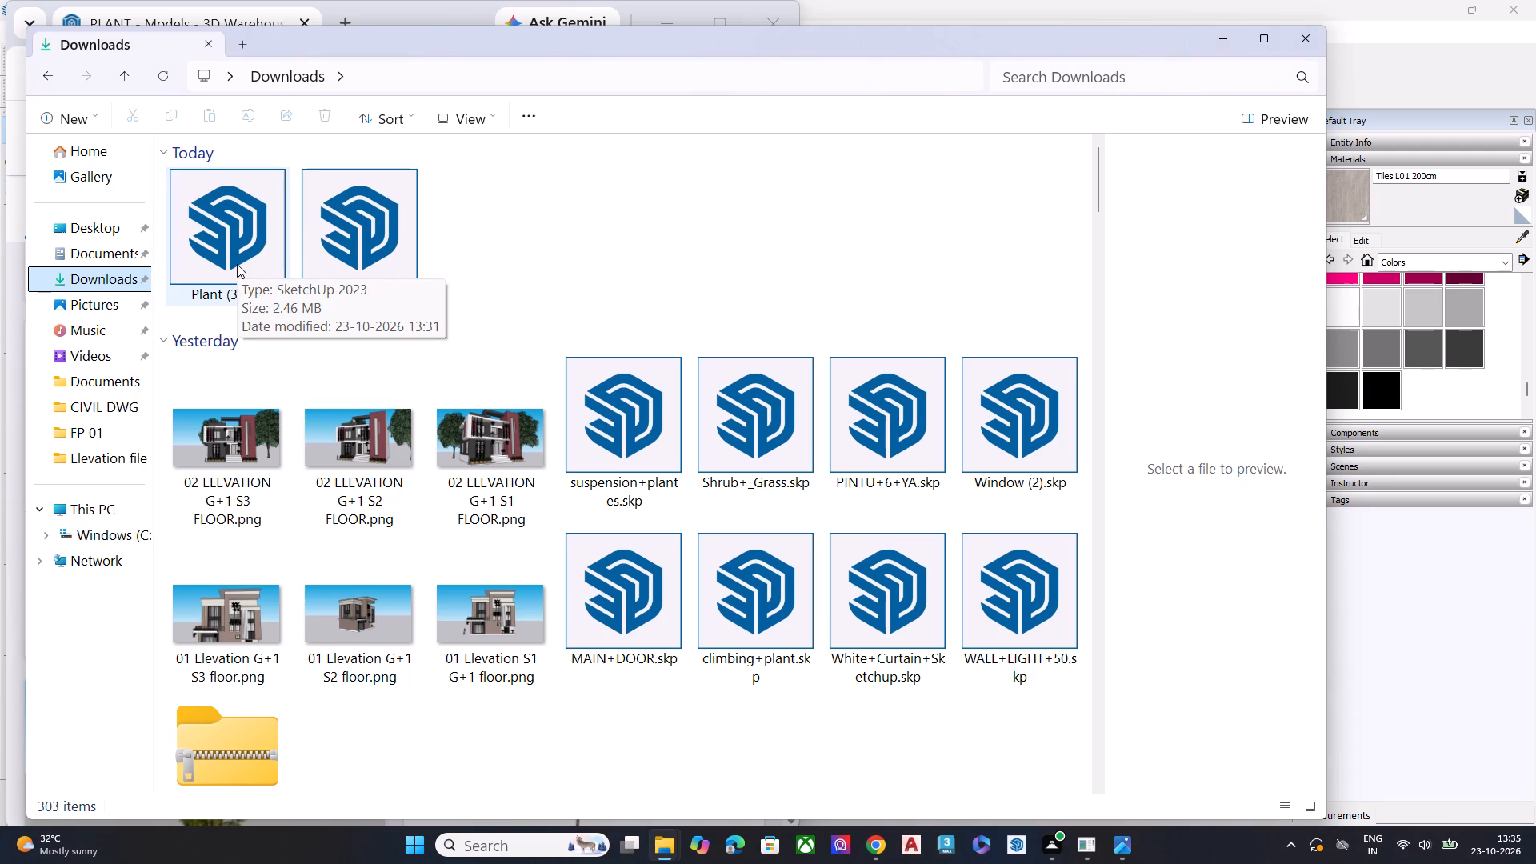
pyautogui.scroll(-6, 543, 428)
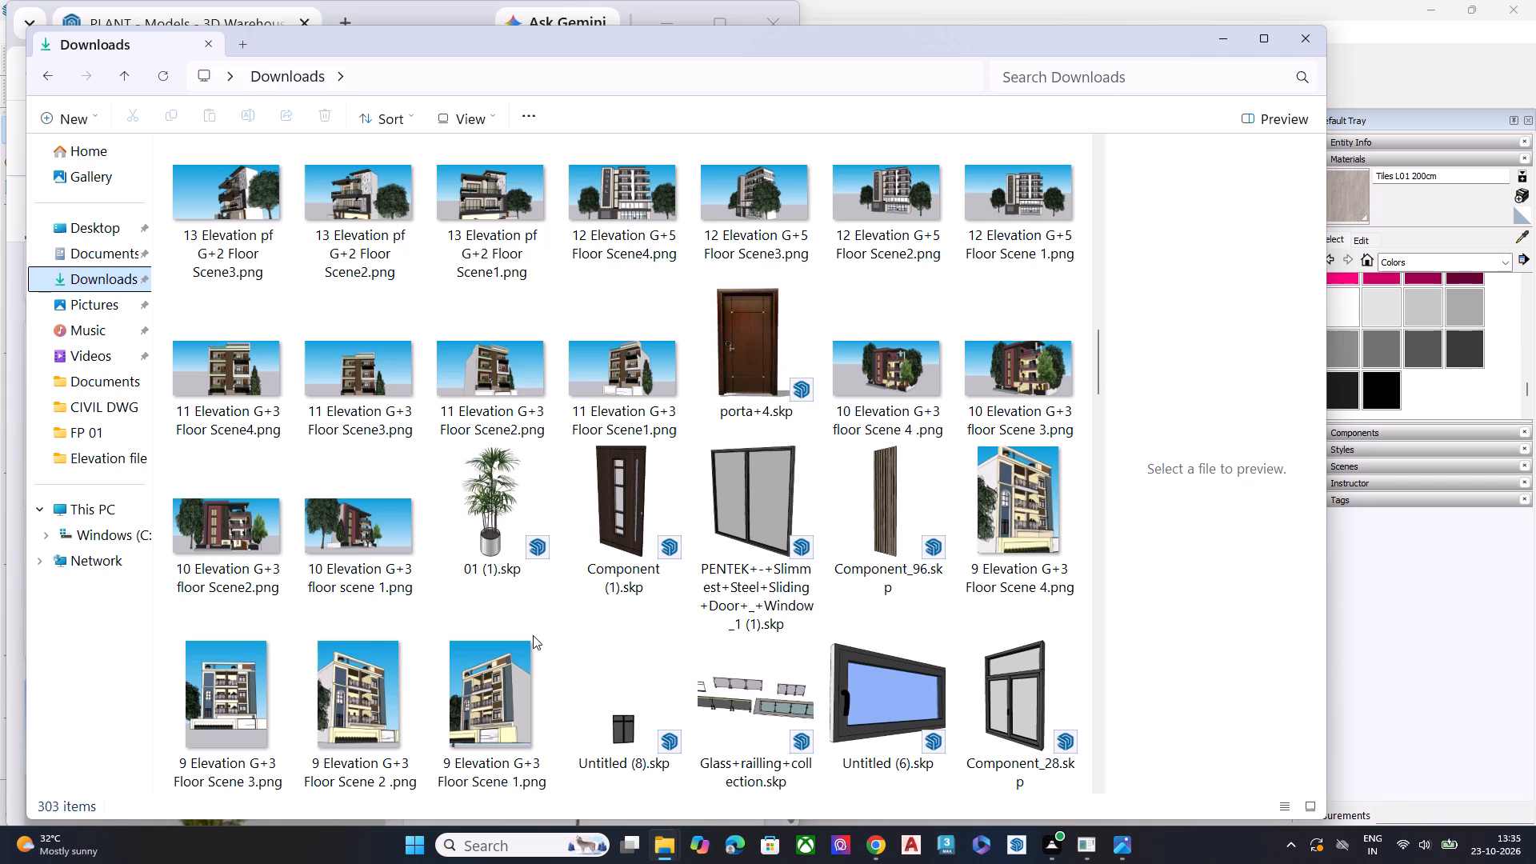
pyautogui.scroll(-2, 1118, 539)
pyautogui.scroll(-4, 978, 557)
pyautogui.click(1295, 46)
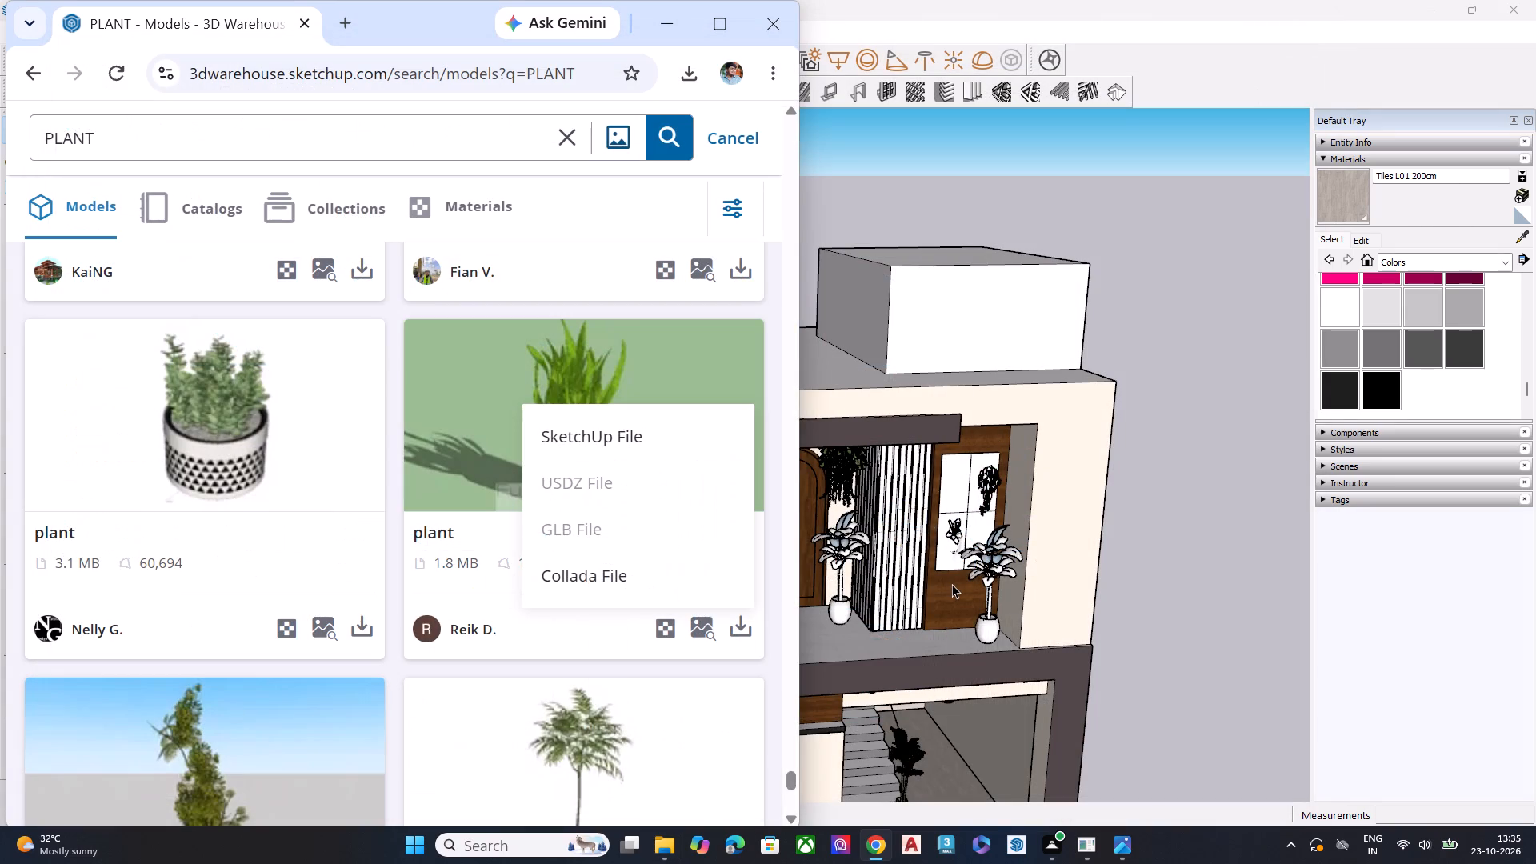
# Examine the last of the loaded PLANT models in 3D Warehouse and return to the SketchUp house model.
pyautogui.scroll(-2, 282, 414)
pyautogui.scroll(1, 292, 420)
pyautogui.scroll(-2, 294, 422)
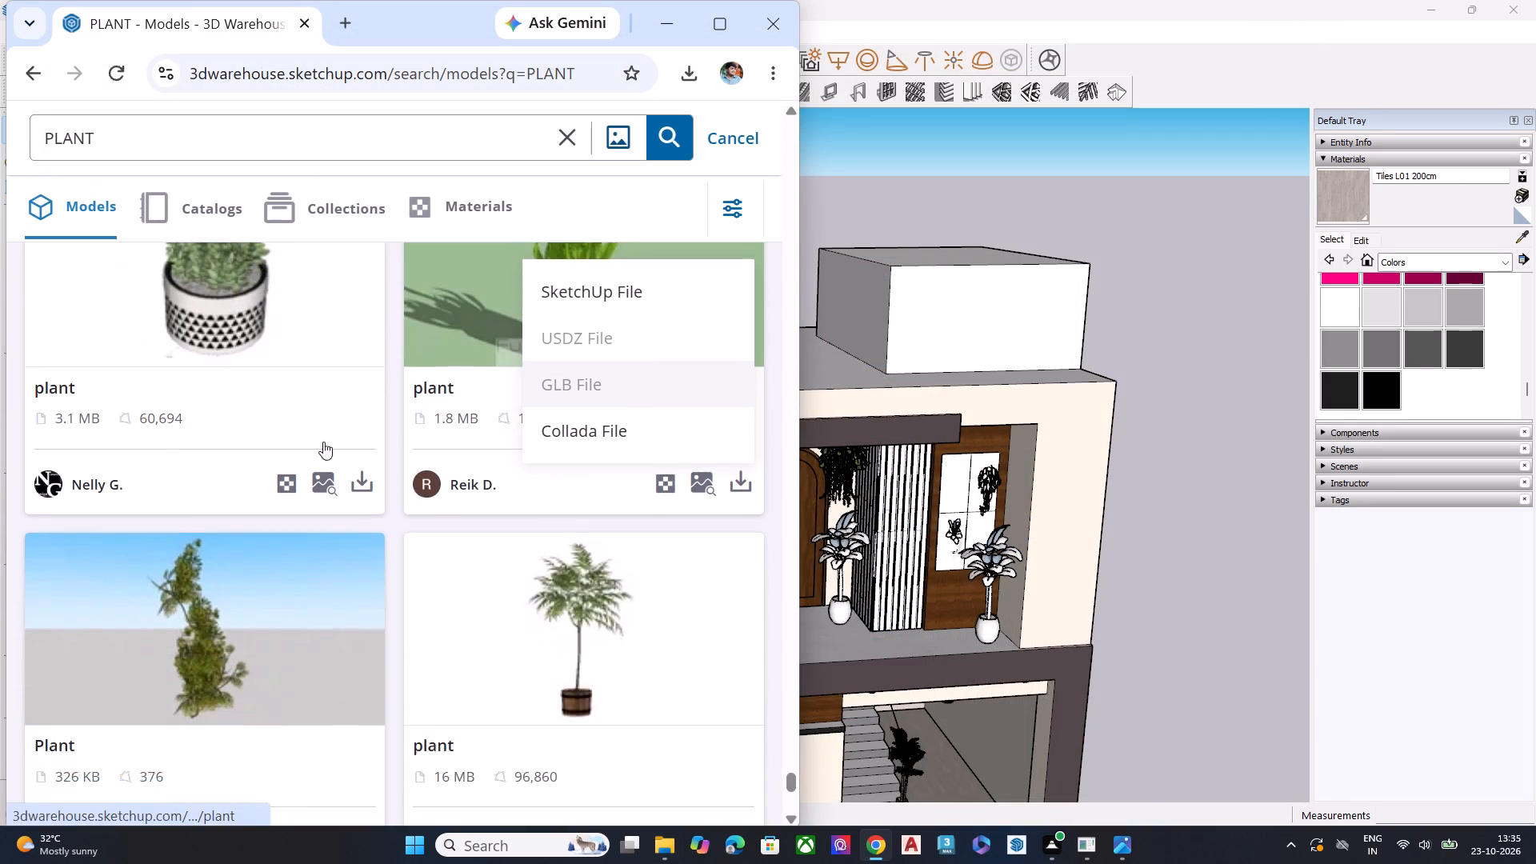
pyautogui.scroll(-5, 364, 481)
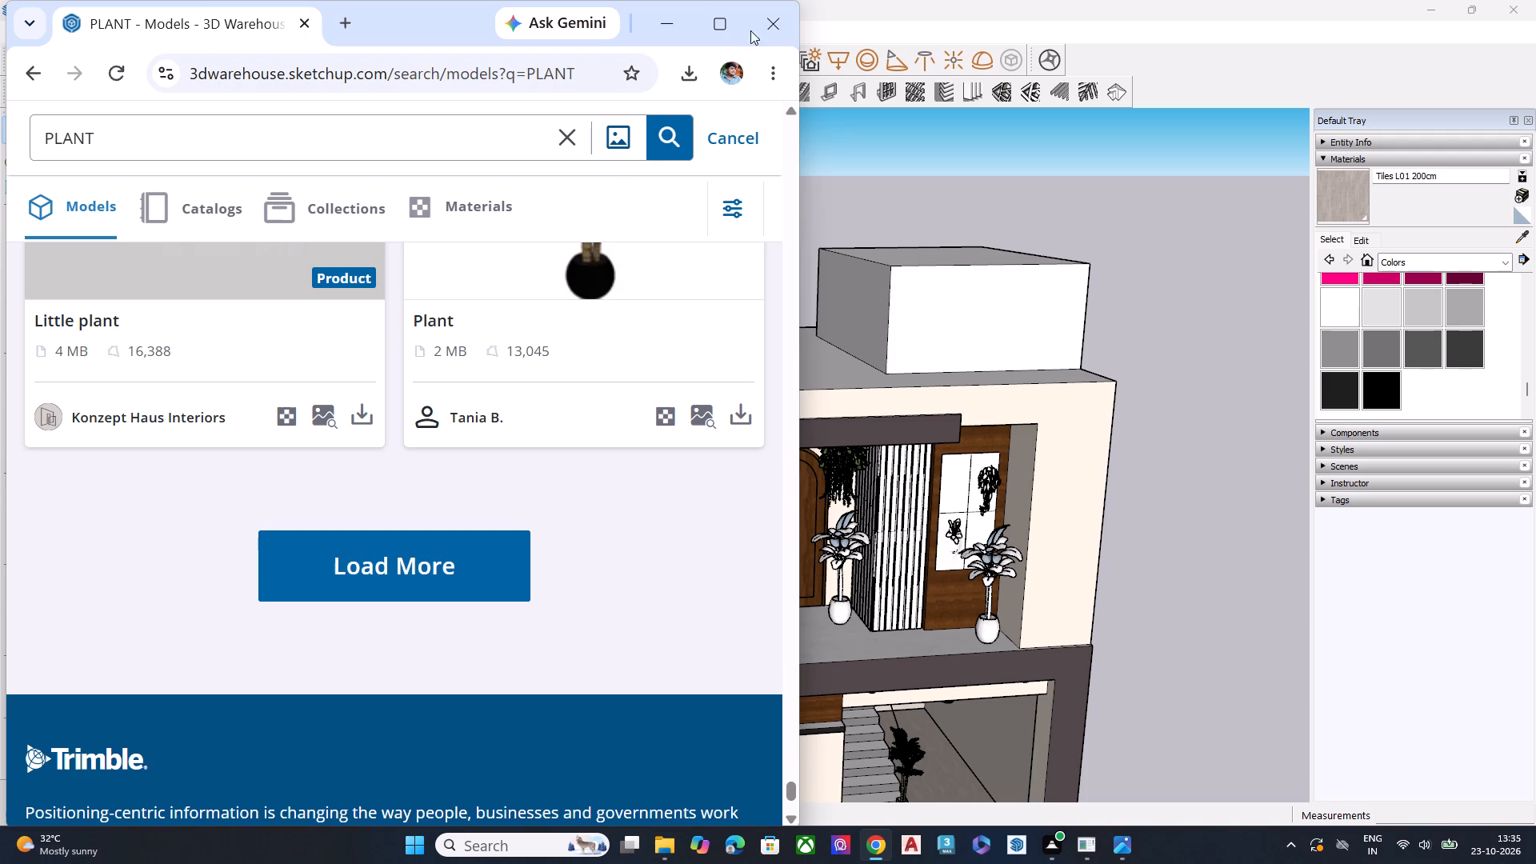
pyautogui.click(677, 21)
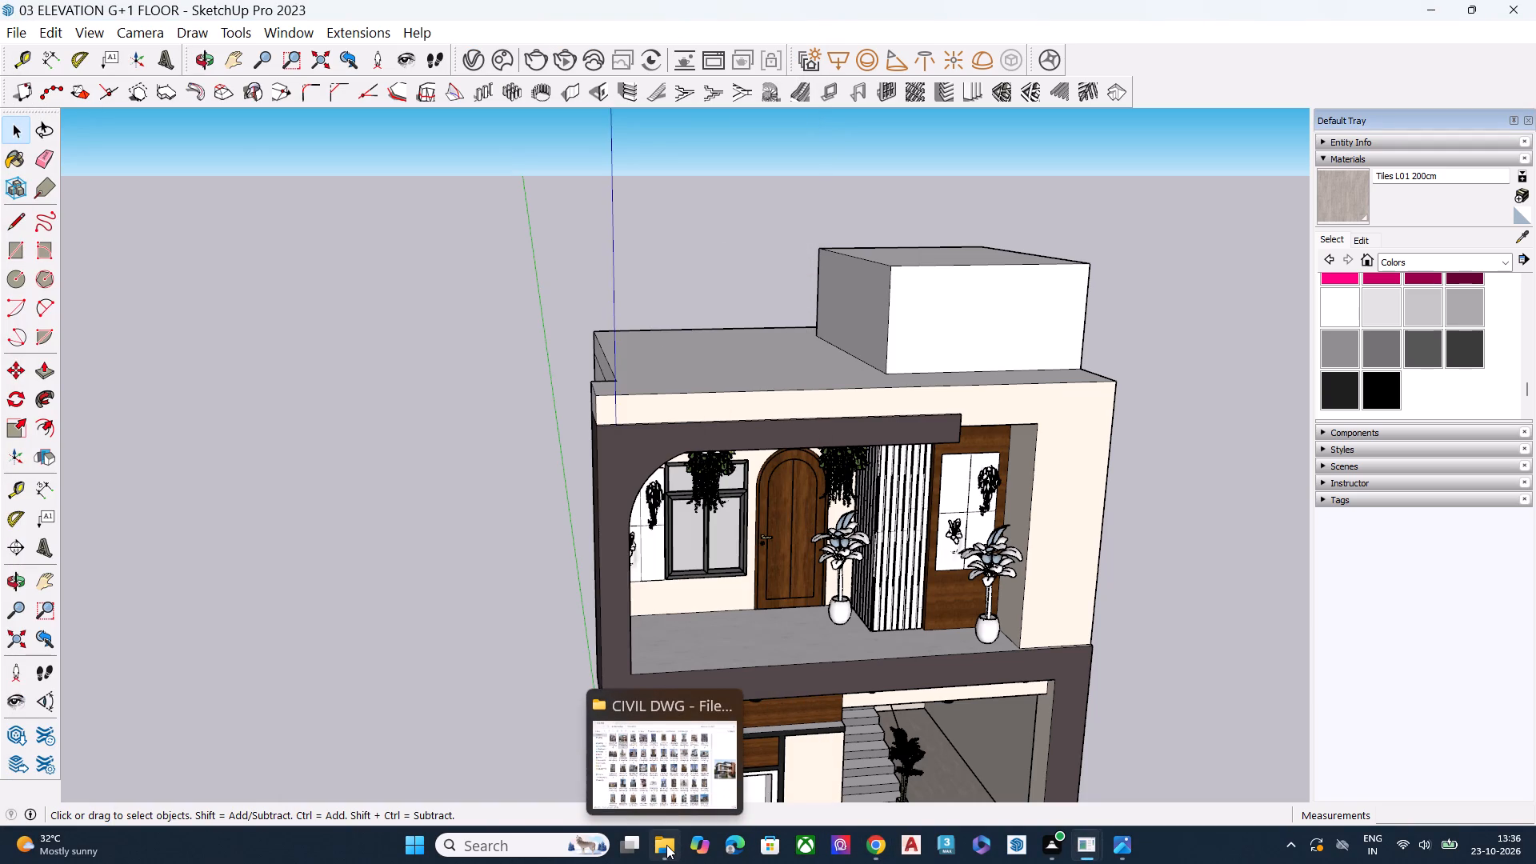
# Open the Downloads folder in File Explorer and examine the recent SketchUp files for plant models.
pyautogui.click(658, 862)
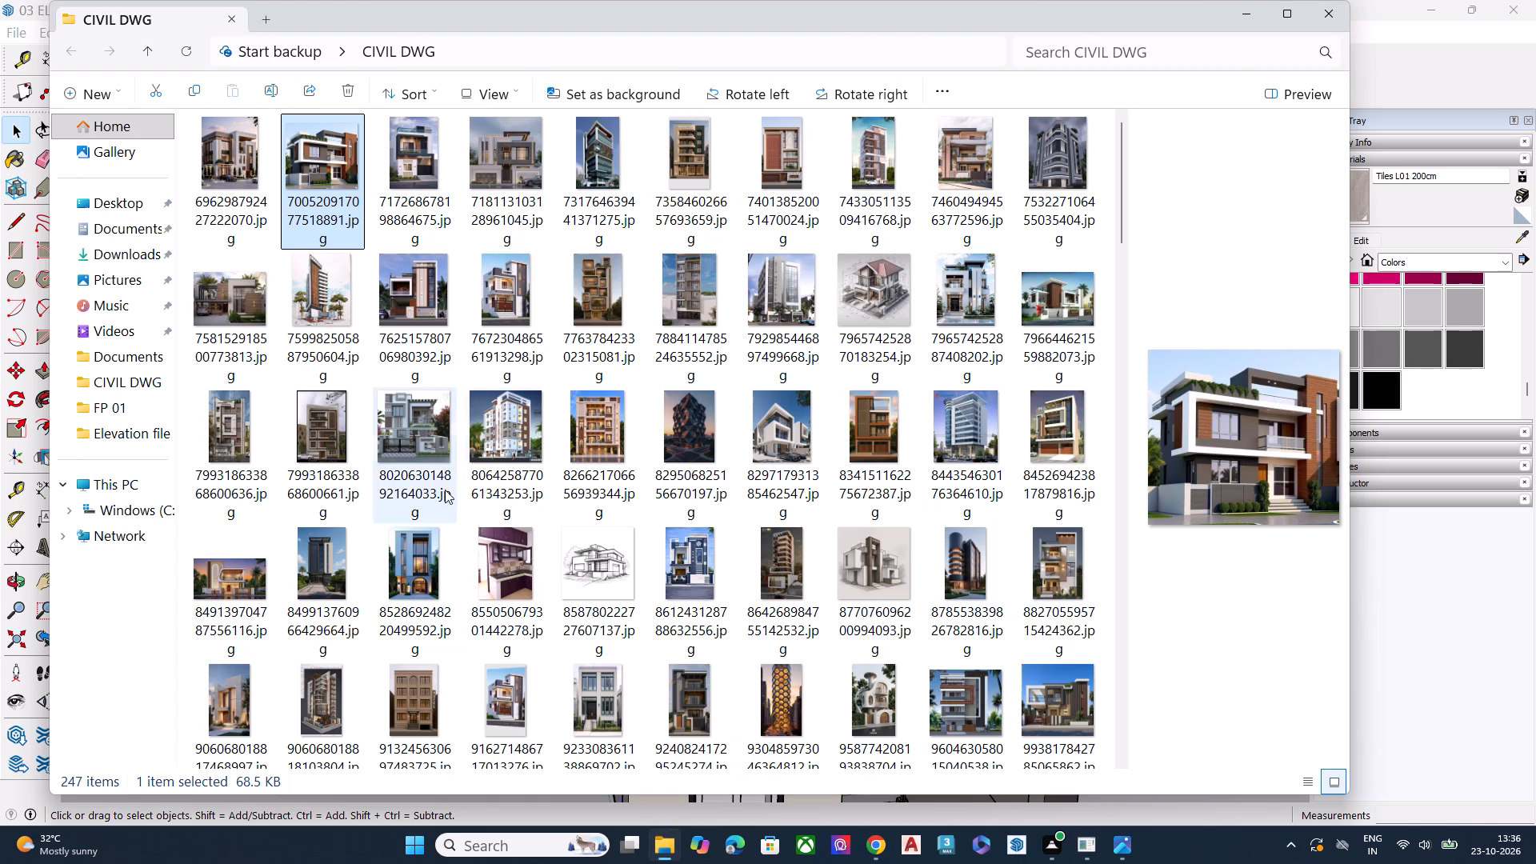
pyautogui.click(146, 248)
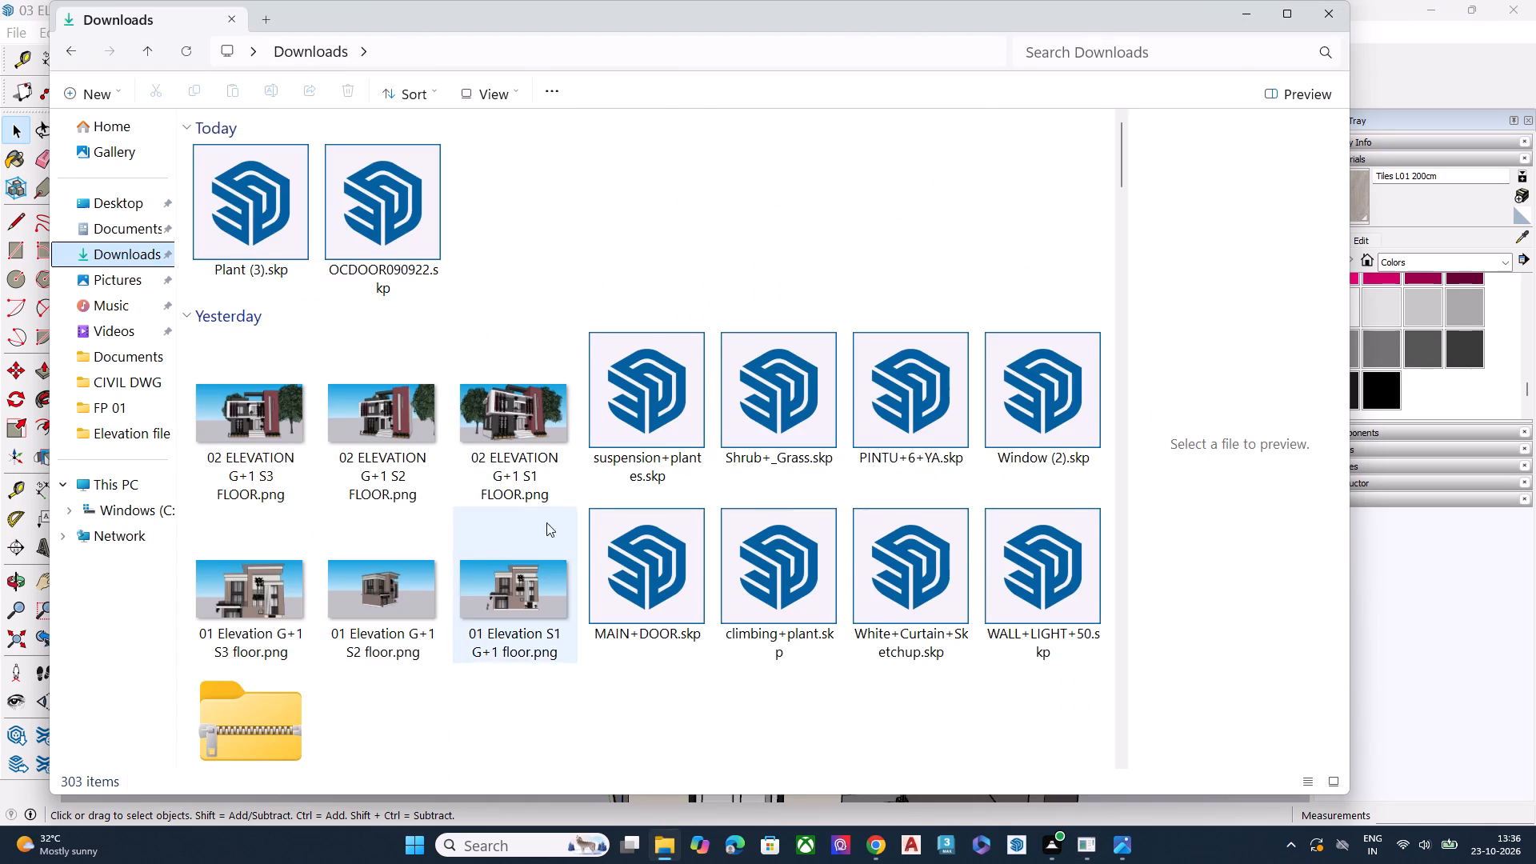
pyautogui.scroll(-6, 554, 515)
pyautogui.scroll(4, 621, 433)
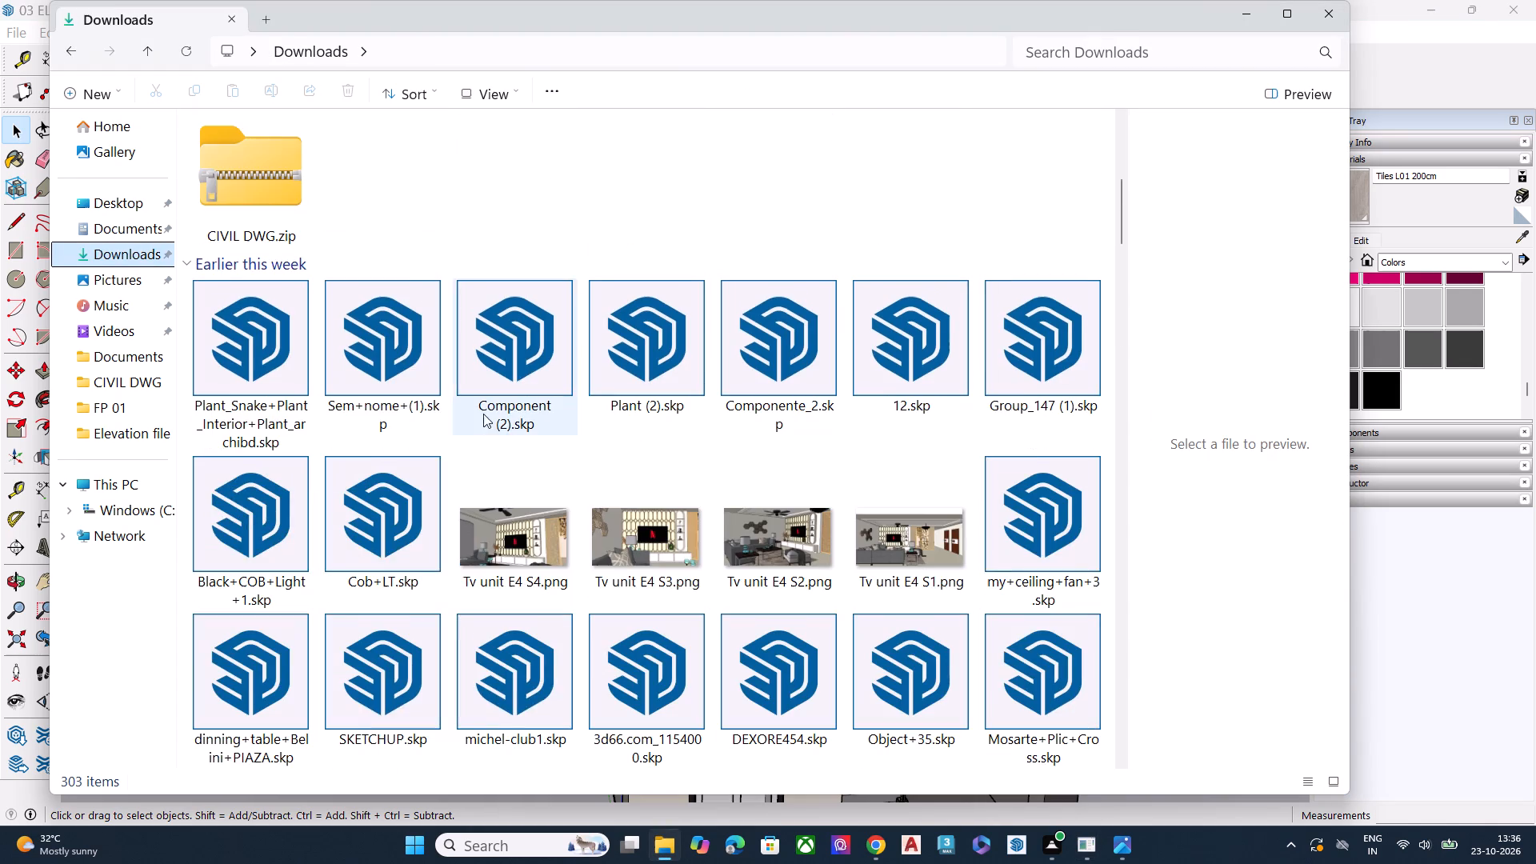
pyautogui.scroll(1, 302, 362)
pyautogui.scroll(-2, 302, 362)
pyautogui.scroll(4, 302, 362)
# Set the Downloads folder to show its files as large icons.
pyautogui.rightClick(265, 193)
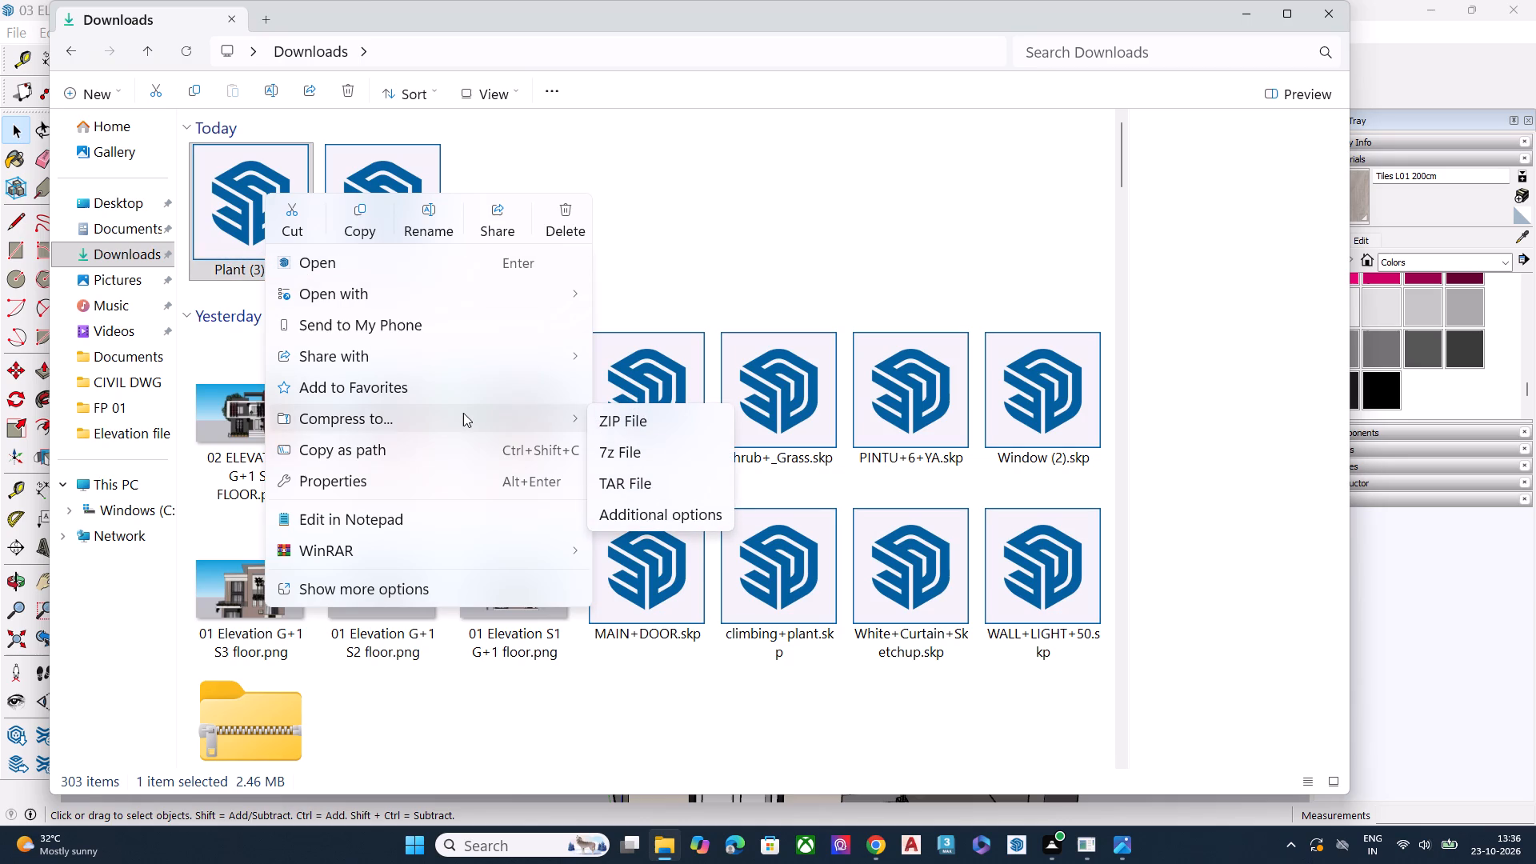
pyautogui.click(518, 150)
pyautogui.rightClick(514, 162)
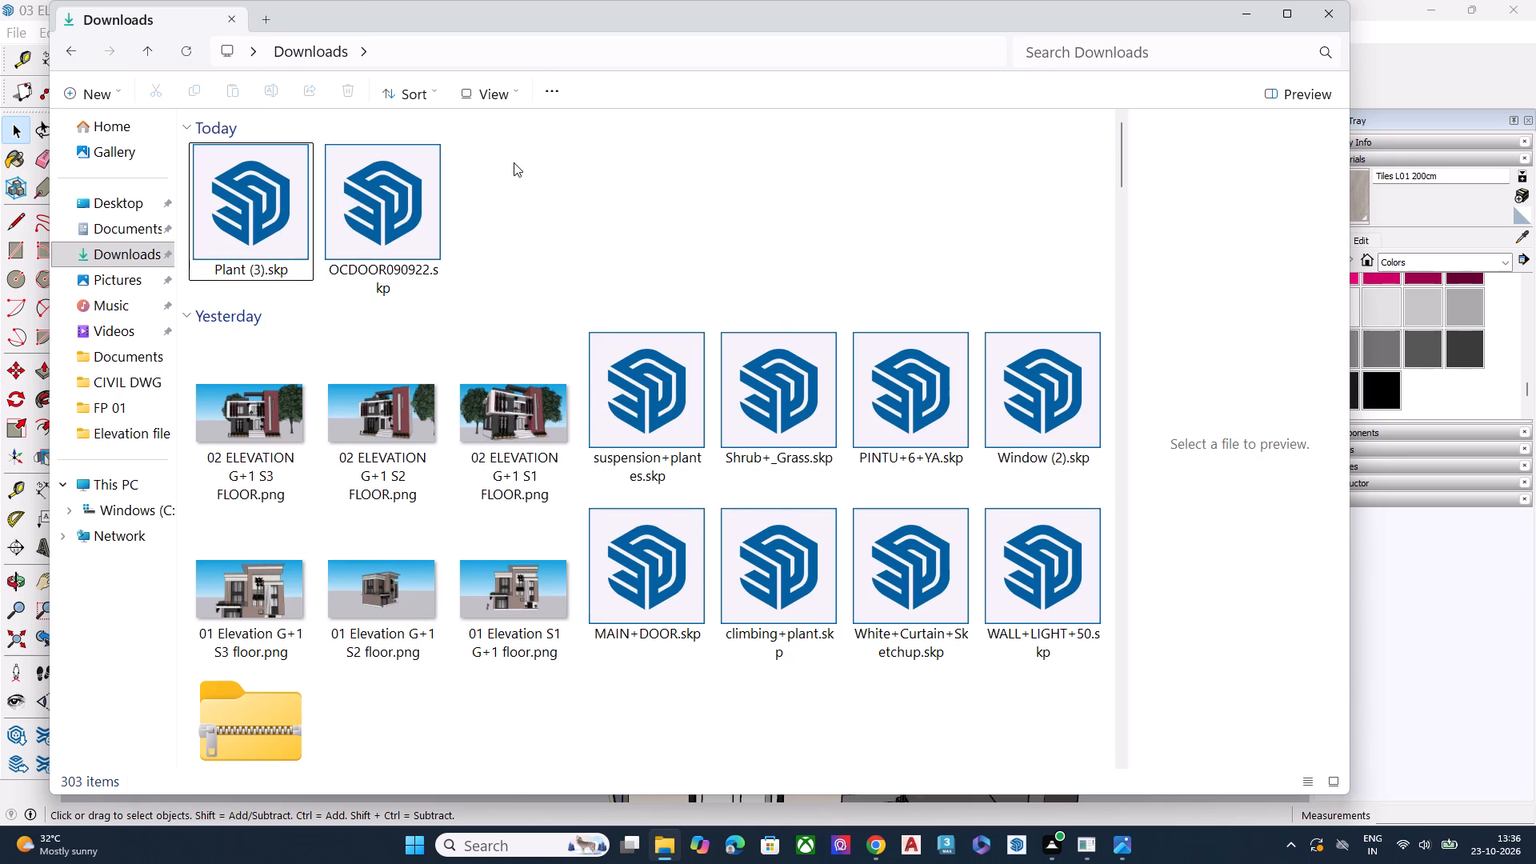
pyautogui.click(553, 186)
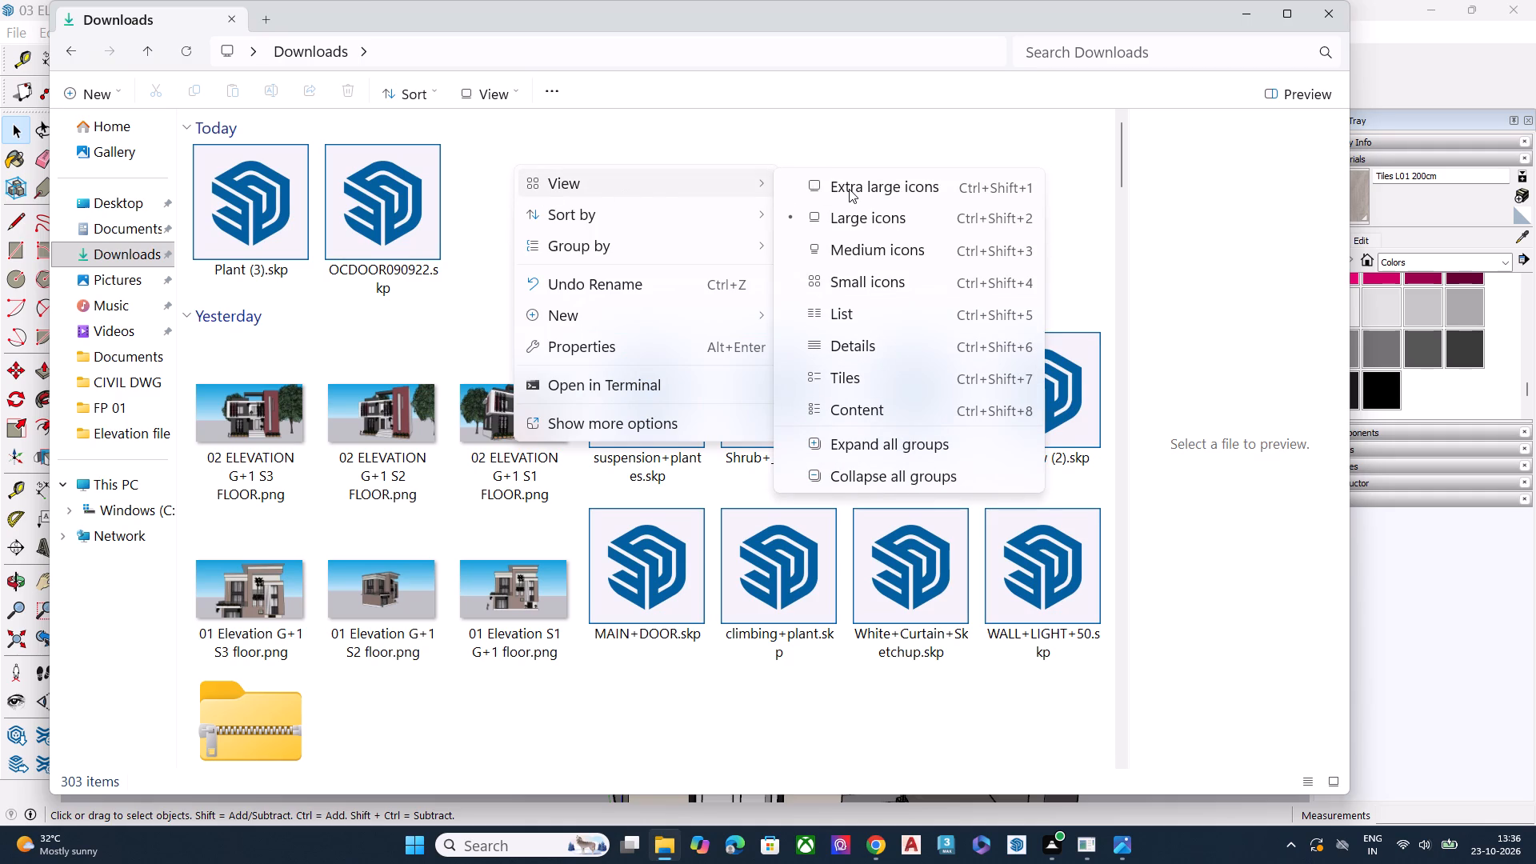
pyautogui.click(857, 225)
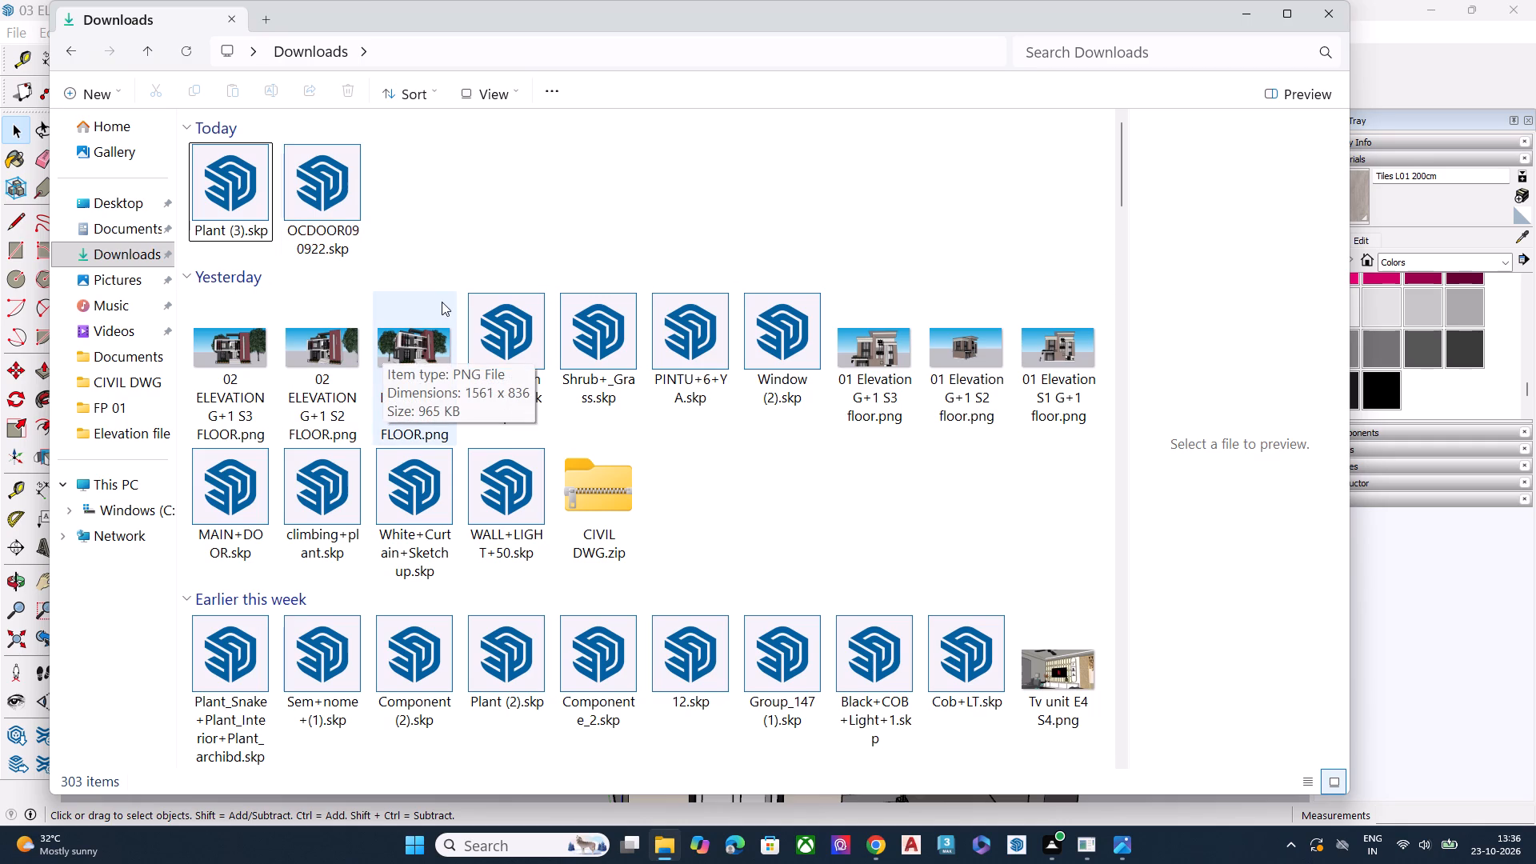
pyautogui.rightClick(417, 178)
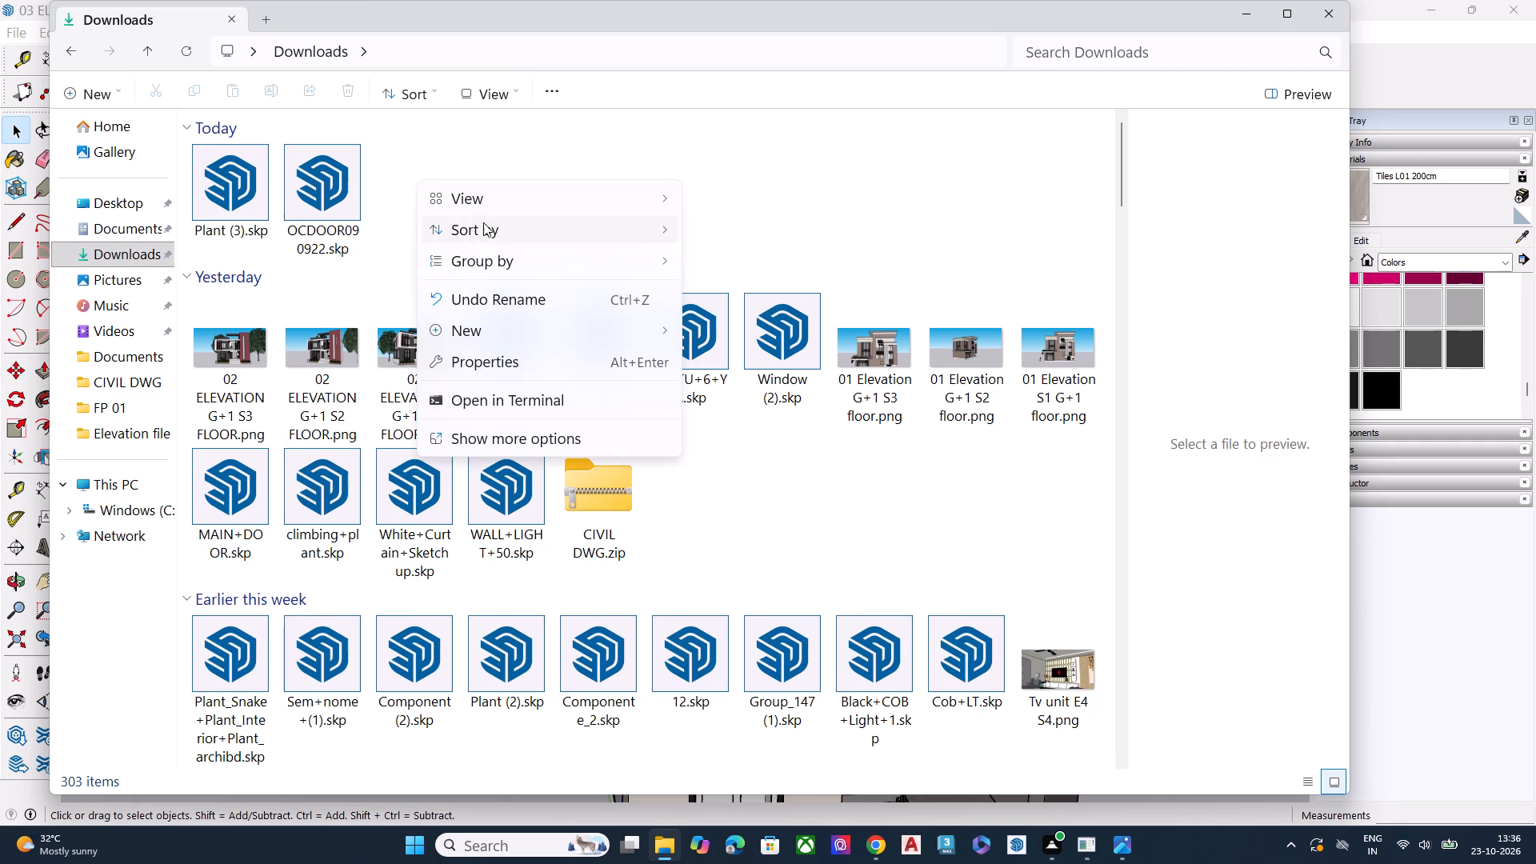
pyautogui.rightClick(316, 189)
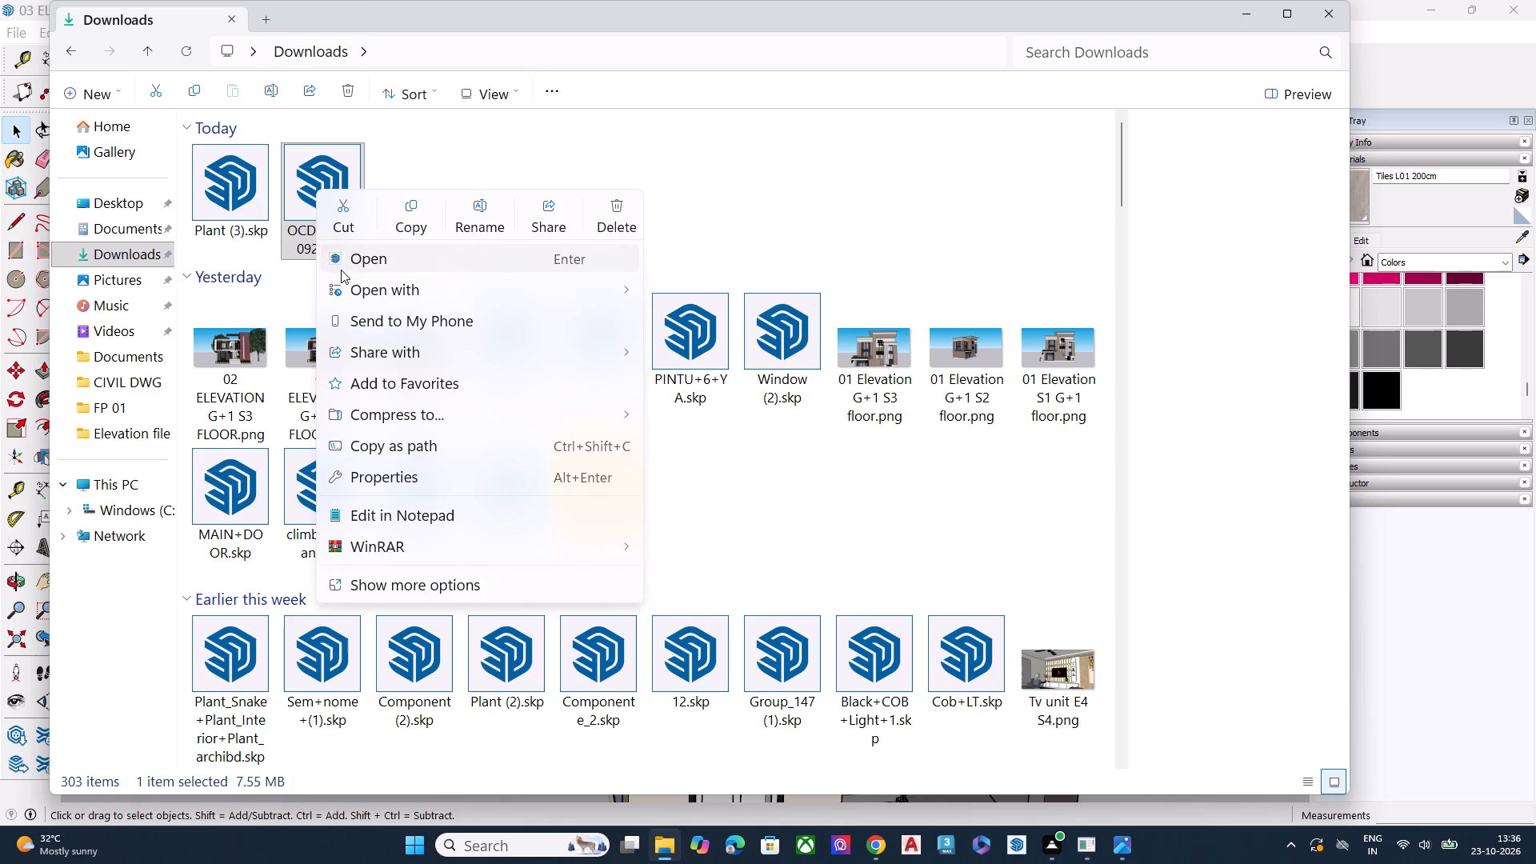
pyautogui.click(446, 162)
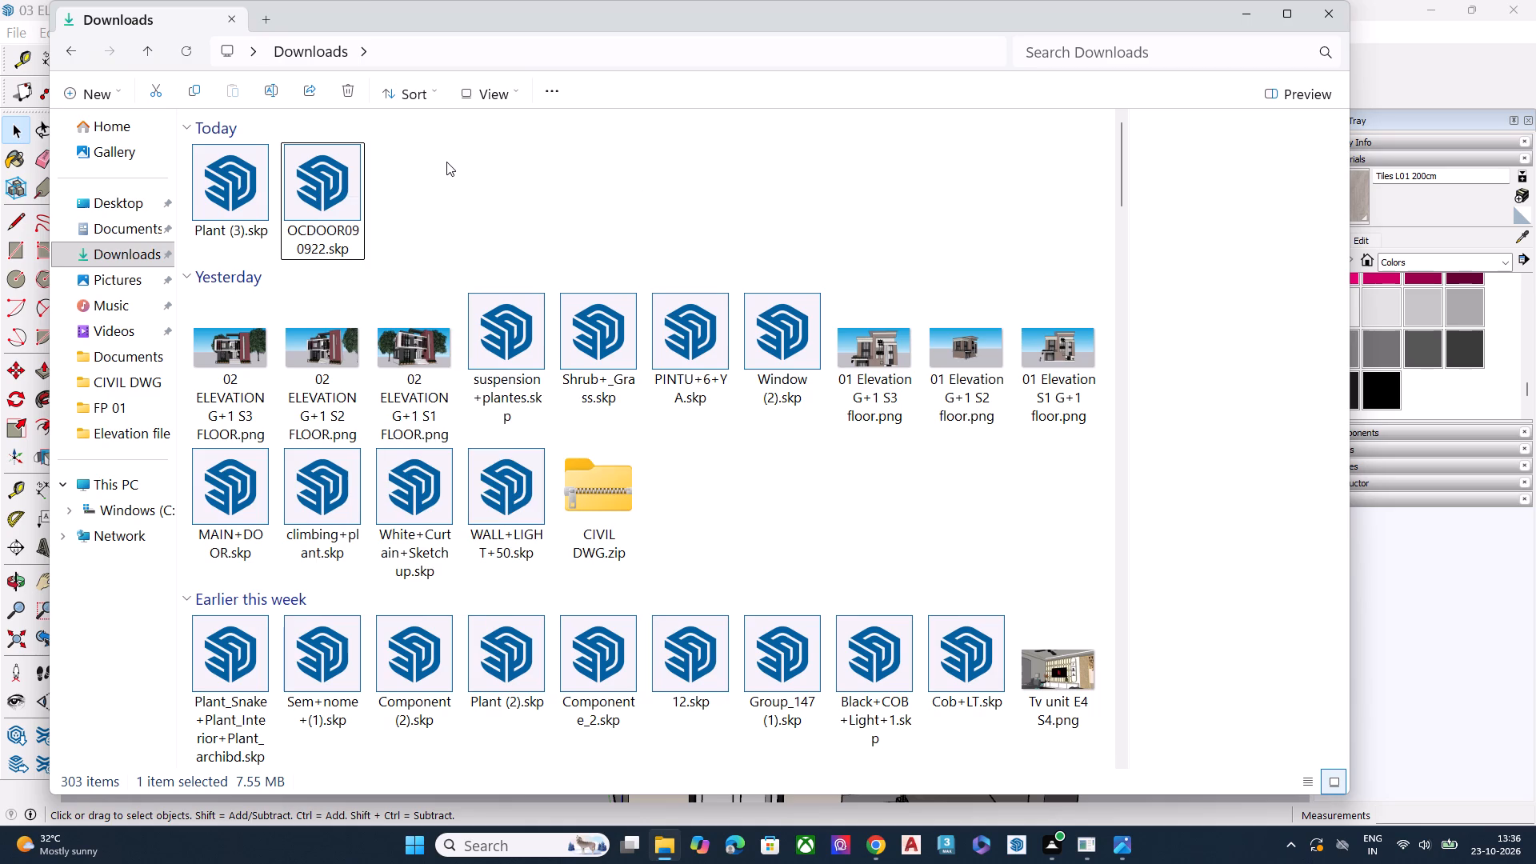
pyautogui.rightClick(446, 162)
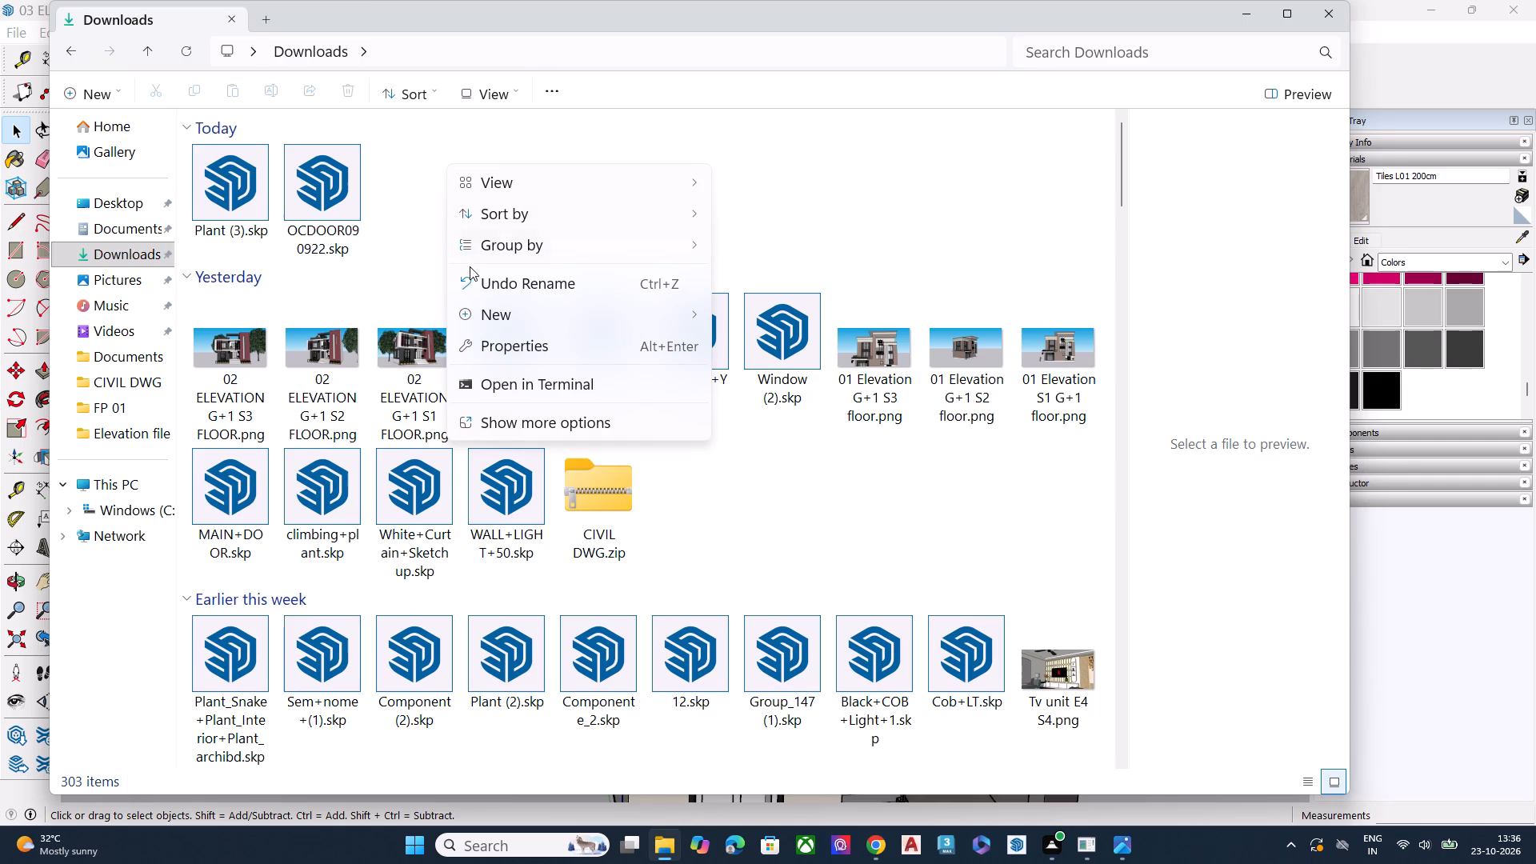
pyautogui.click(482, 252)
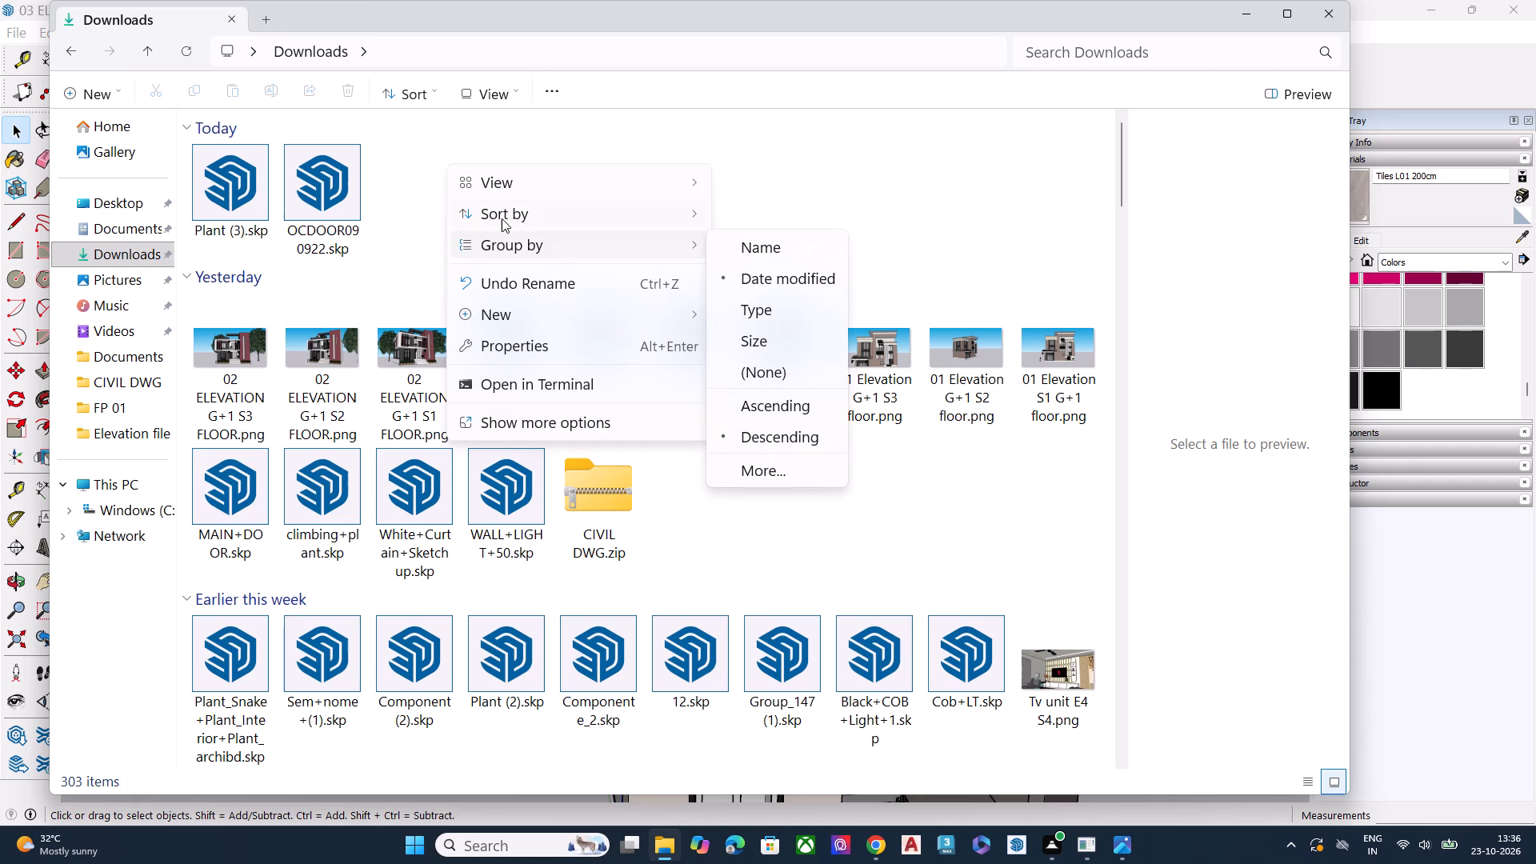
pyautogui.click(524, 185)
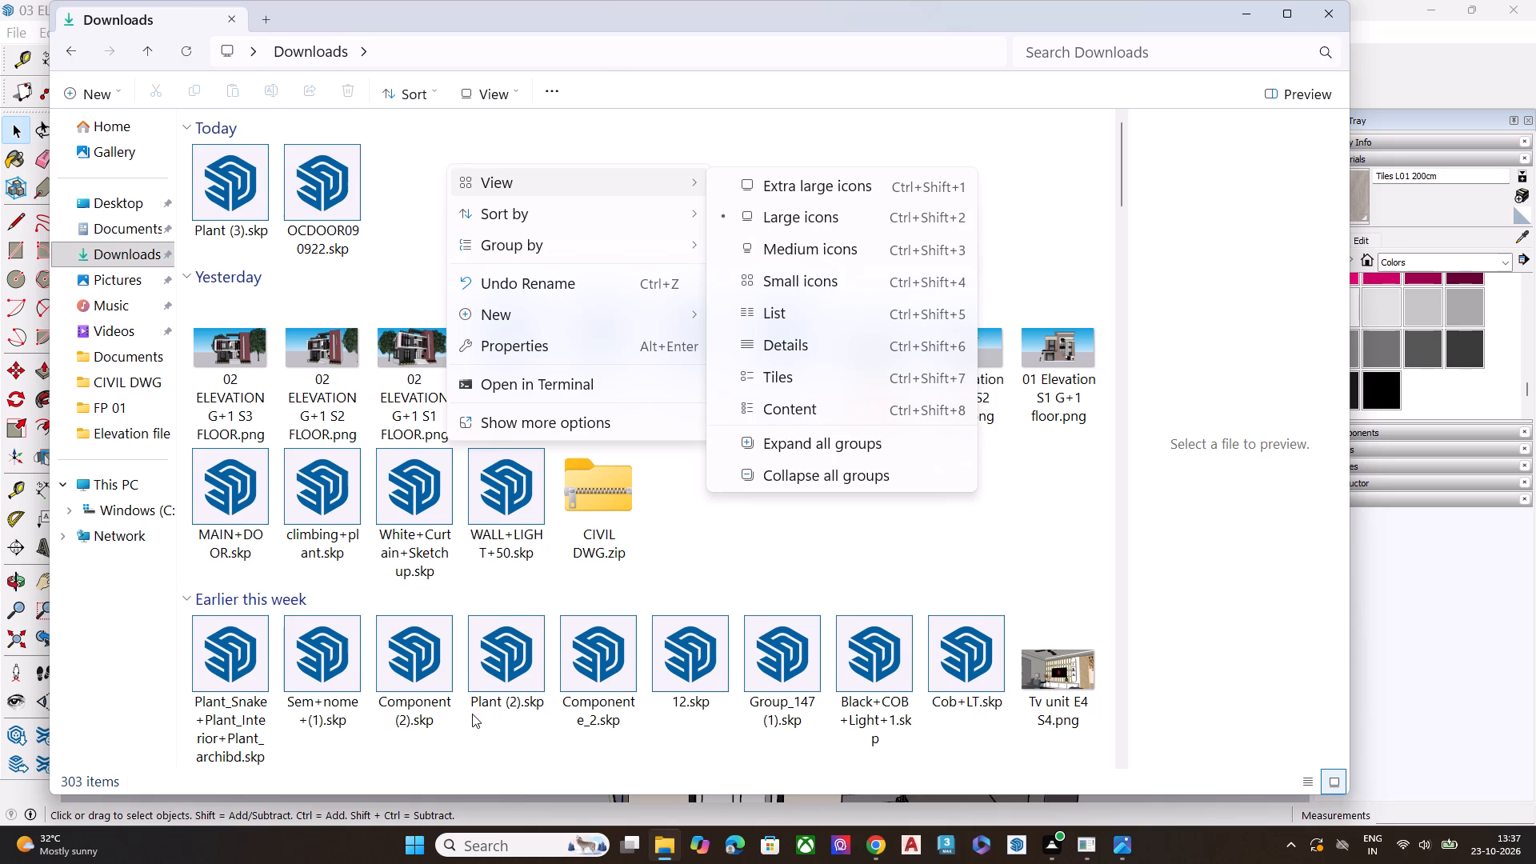
# Look further down the Downloads folder at the older files, and close the folder window.
pyautogui.scroll(-3, 108, 582)
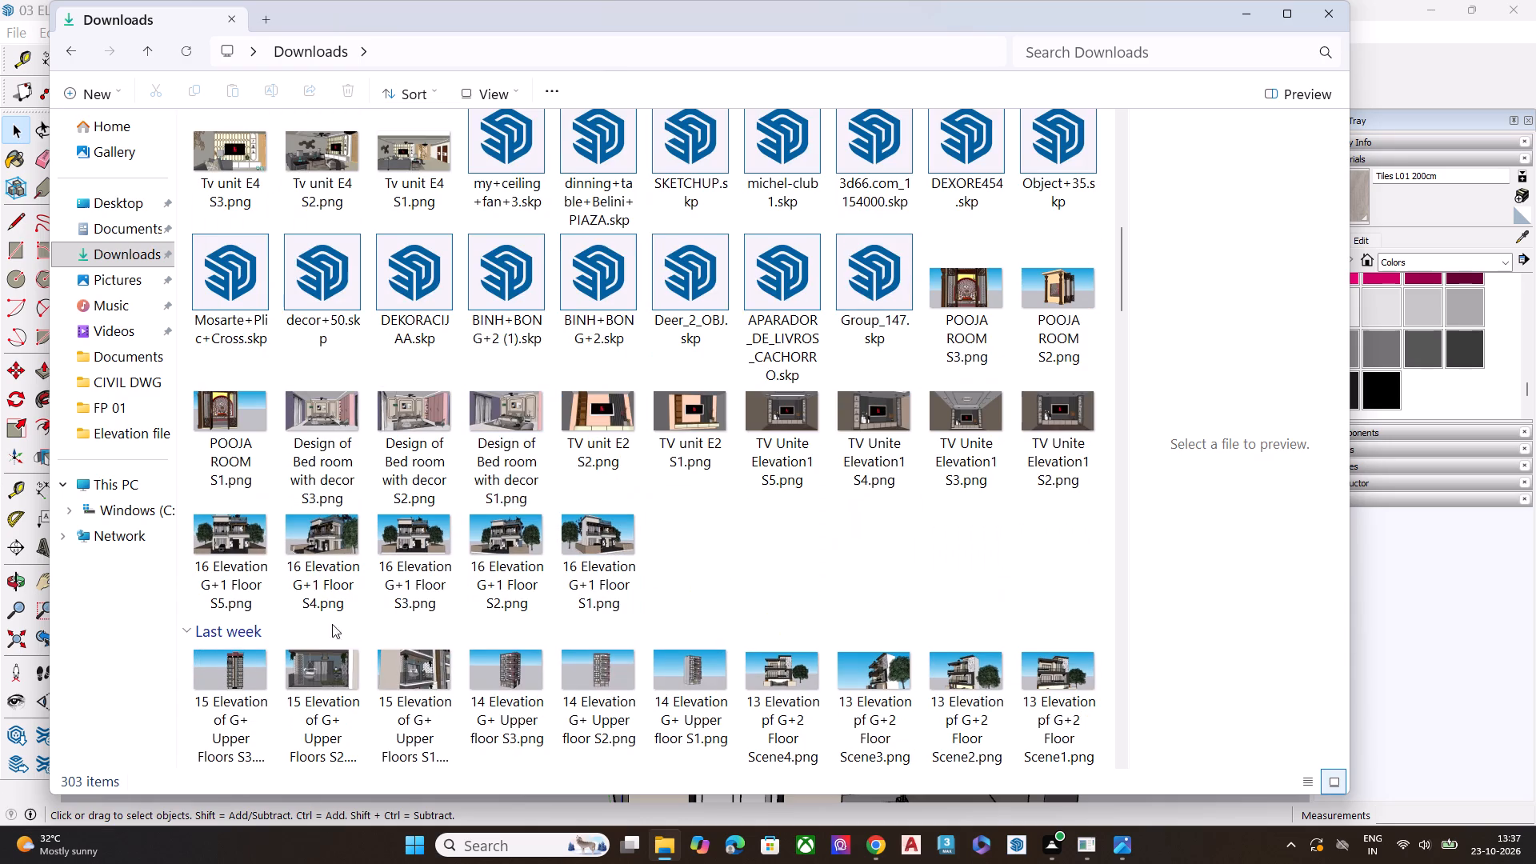
pyautogui.click(1327, 11)
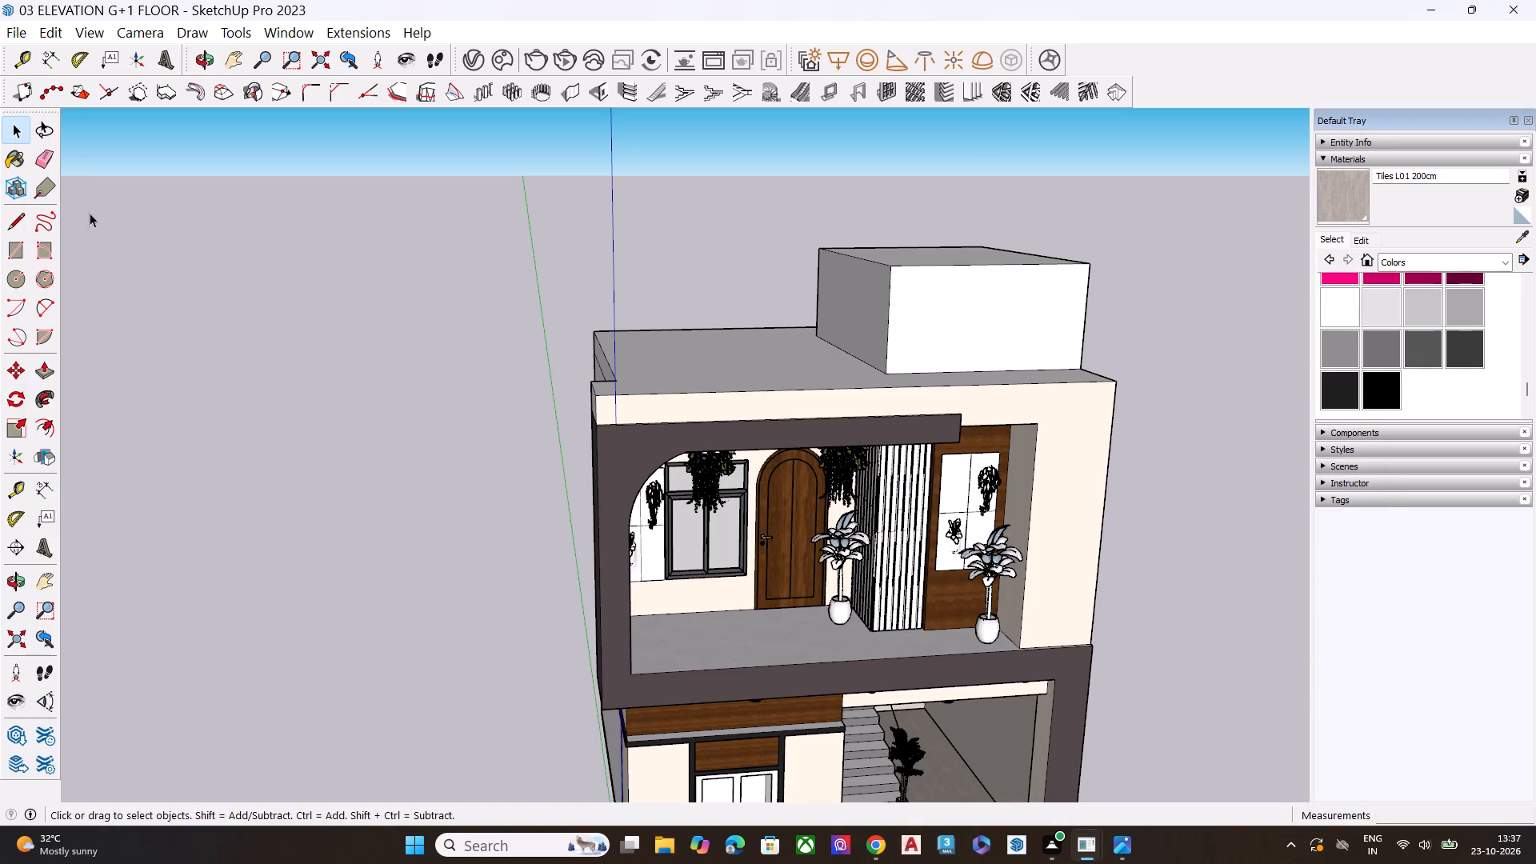
# Examine the upper-storey balcony, its plants and the rooftop block of the SketchUp house from a lower front view.
pyautogui.scroll(-7, 735, 314)
pyautogui.scroll(1, 763, 511)
pyautogui.moveTo(845, 514); pyautogui.dragTo(855, 394, button='middle')
pyautogui.scroll(5, 899, 520)
pyautogui.moveTo(790, 530); pyautogui.dragTo(854, 500, button='middle')
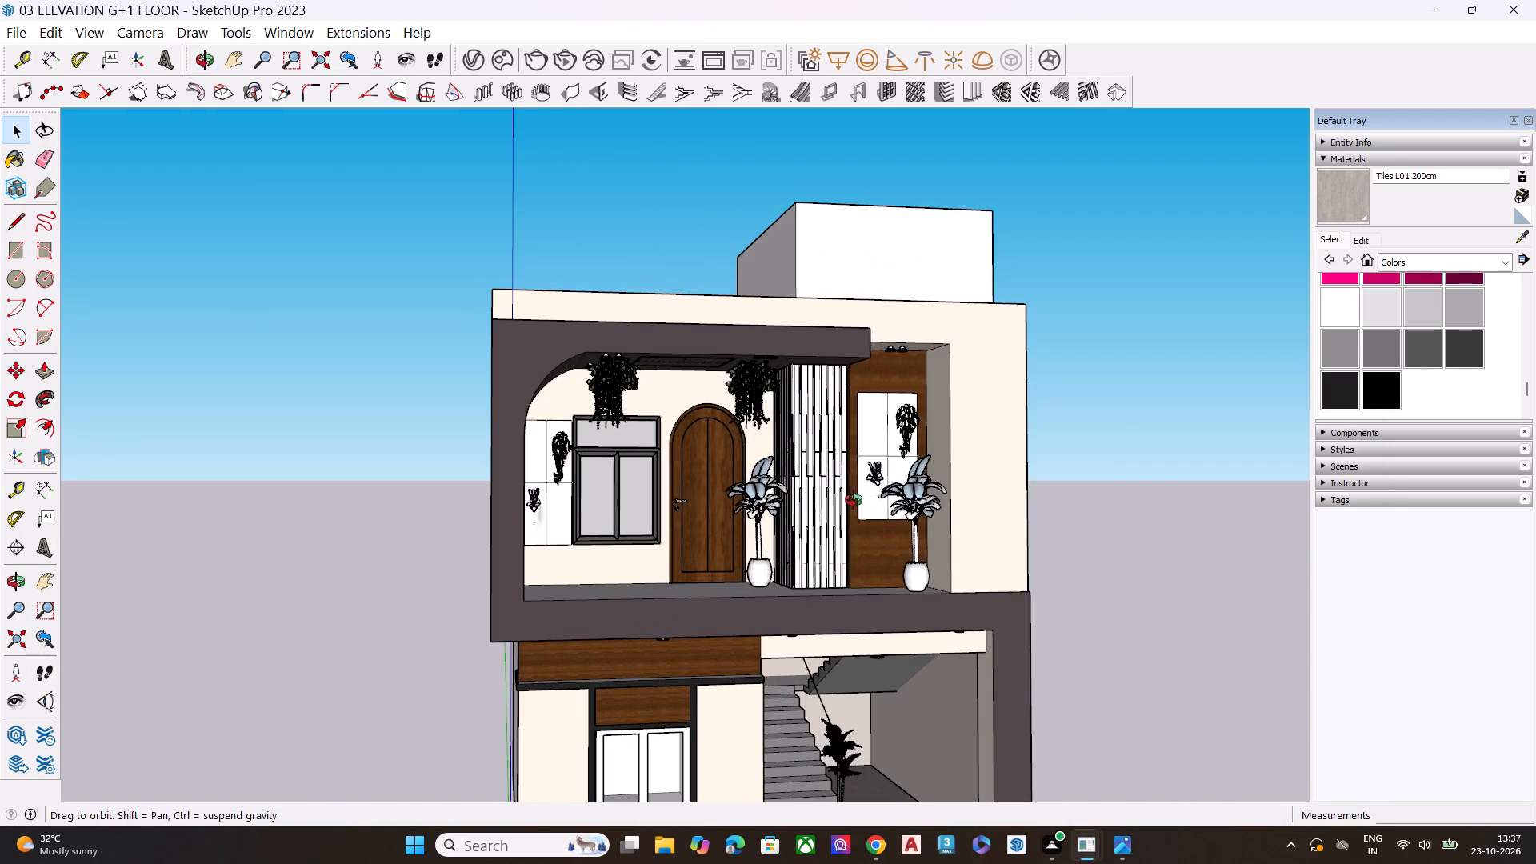
pyautogui.moveTo(854, 500); pyautogui.dragTo(865, 505, button='middle')
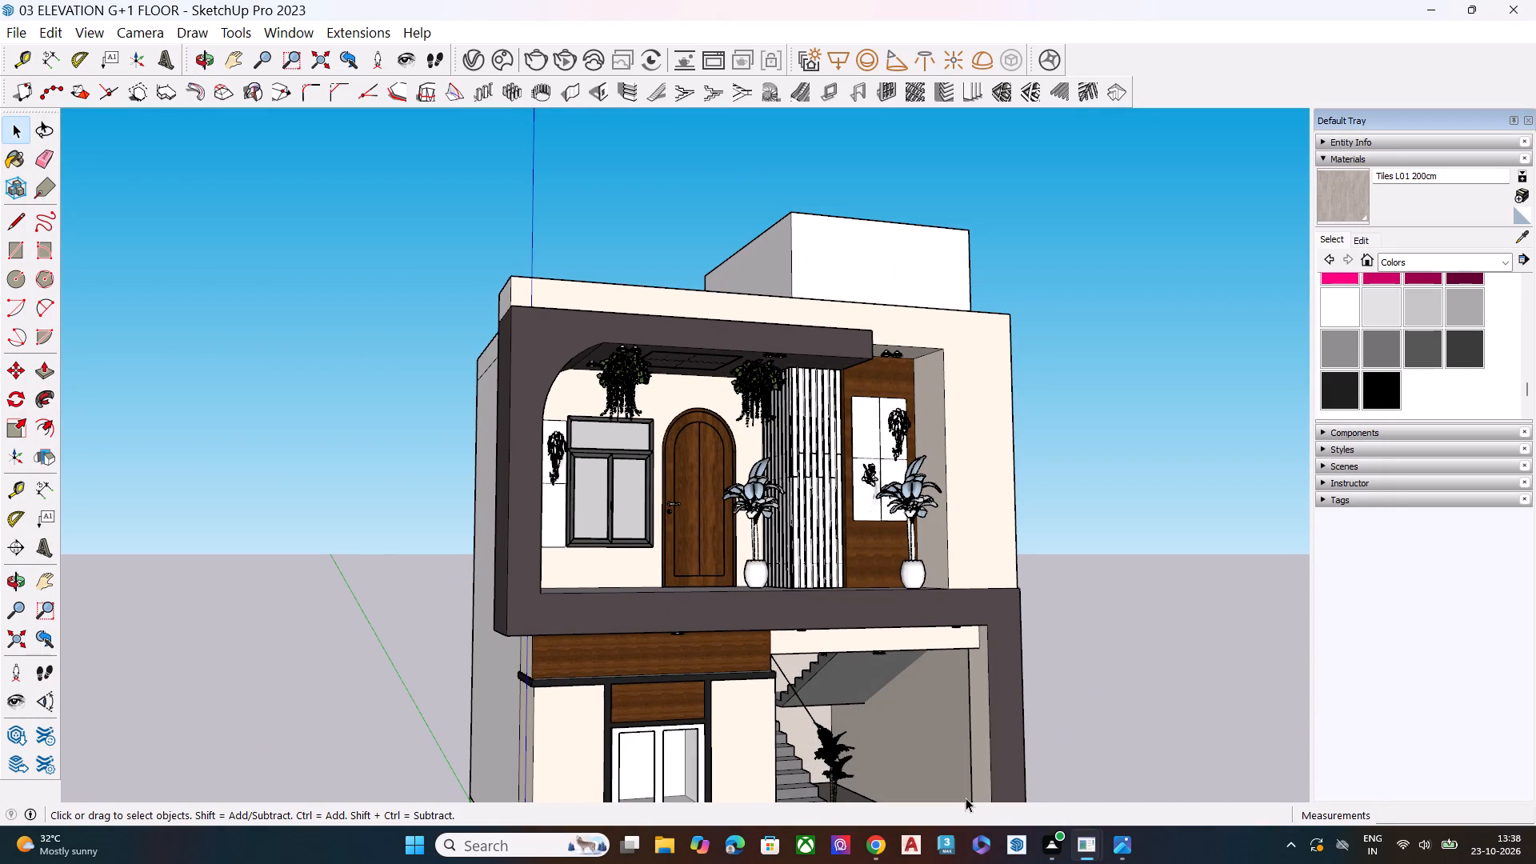
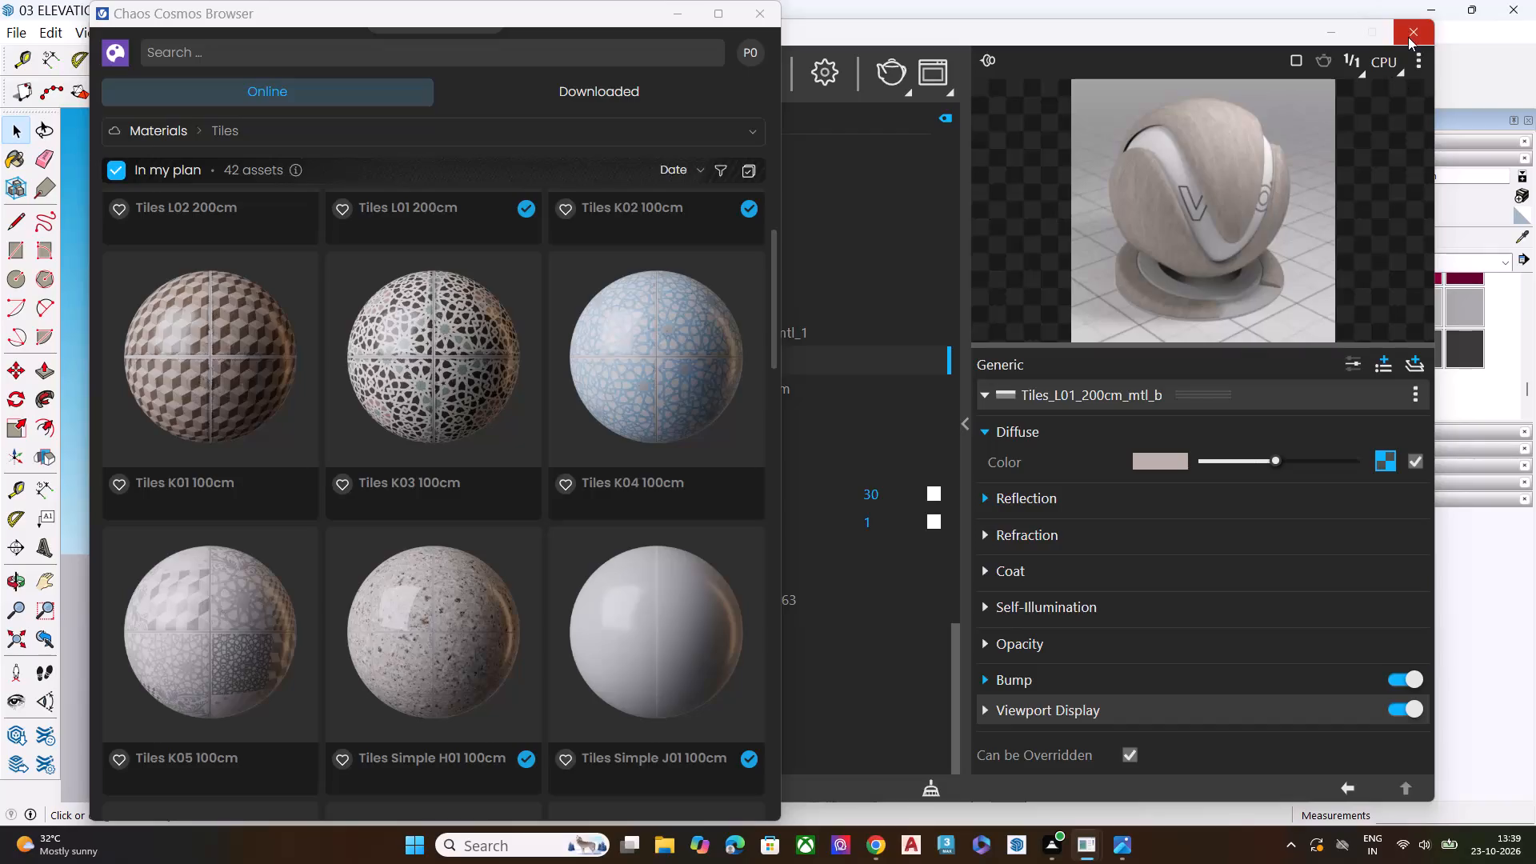
# Close the V-Ray Asset Editor window.
pyautogui.click(1408, 37)
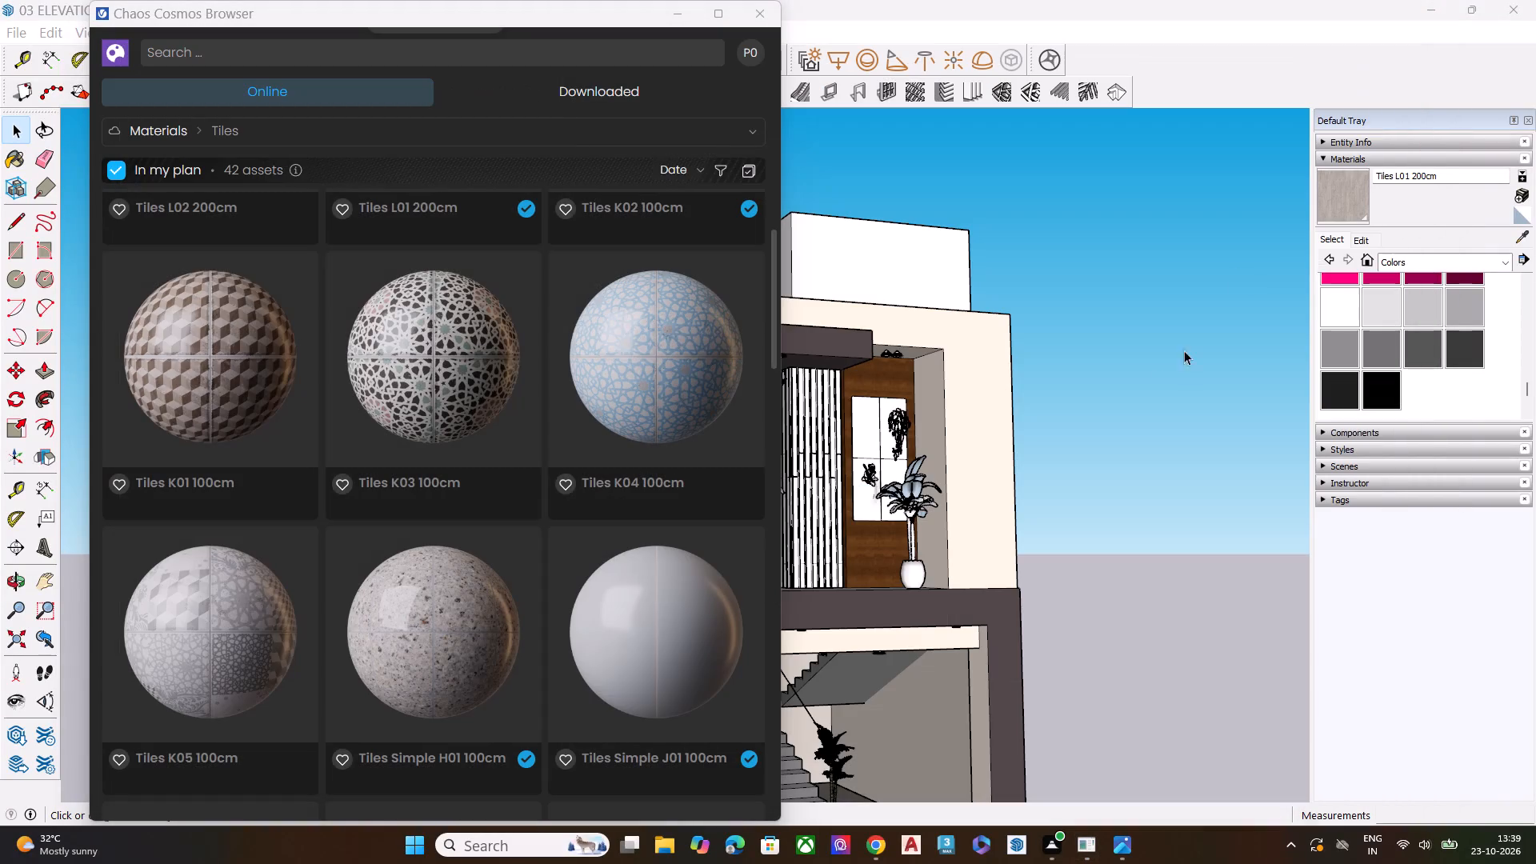
# Search the online Chaos Cosmos library for "garden" and dismiss the search suggestions.
pyautogui.scroll(-1, 716, 446)
pyautogui.scroll(5, 391, 328)
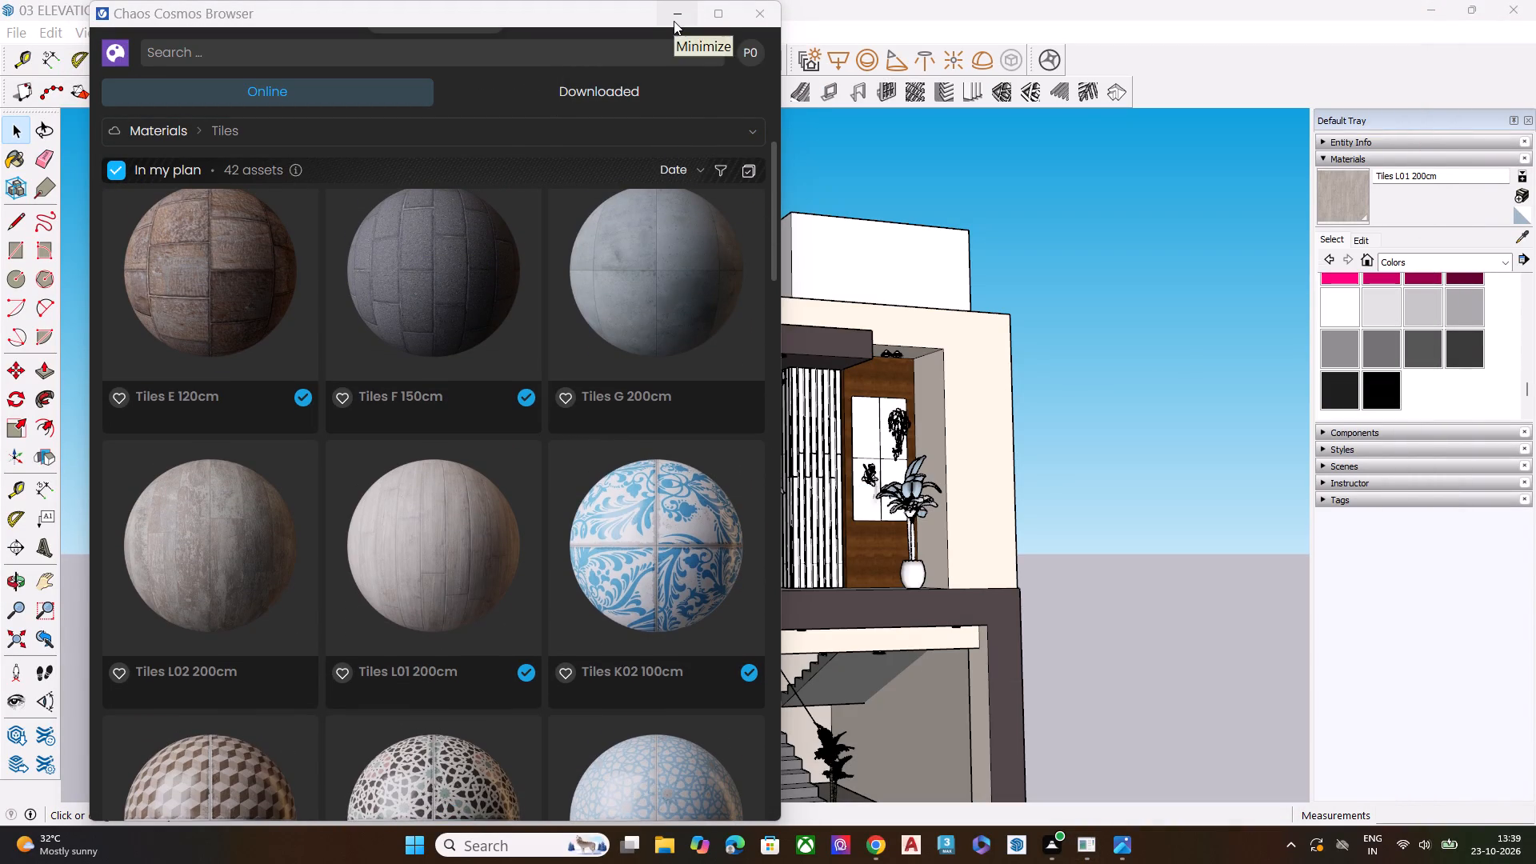
pyautogui.click(398, 51)
pyautogui.write('GARDEN')
pyautogui.press('Return')
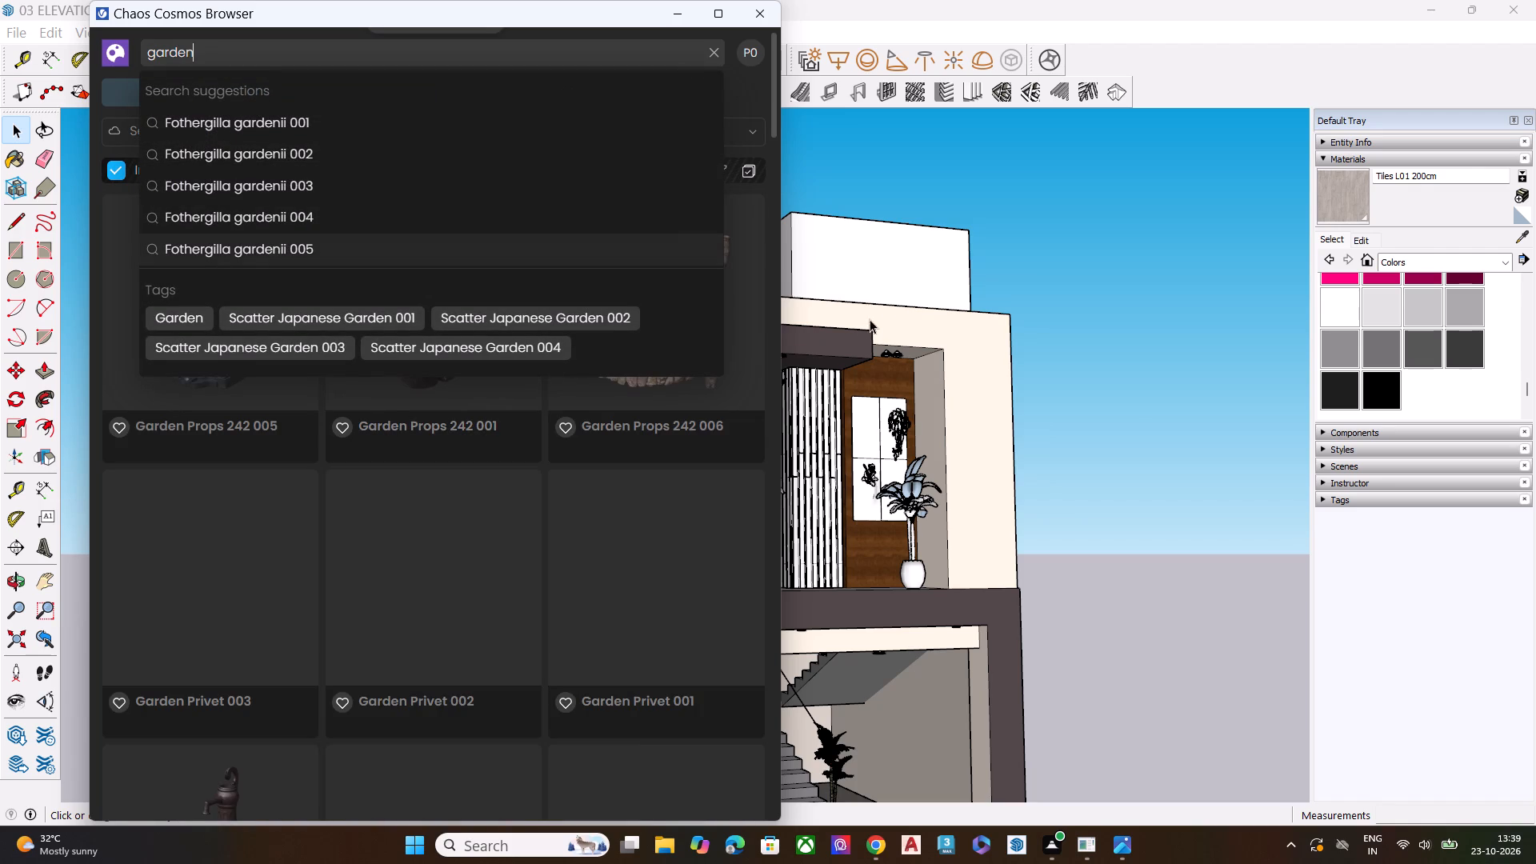
pyautogui.click(1029, 267)
# Examine the first garden results in Chaos Cosmos for suitable shrubs, lawn plants and small trees.
pyautogui.scroll(-1, 412, 422)
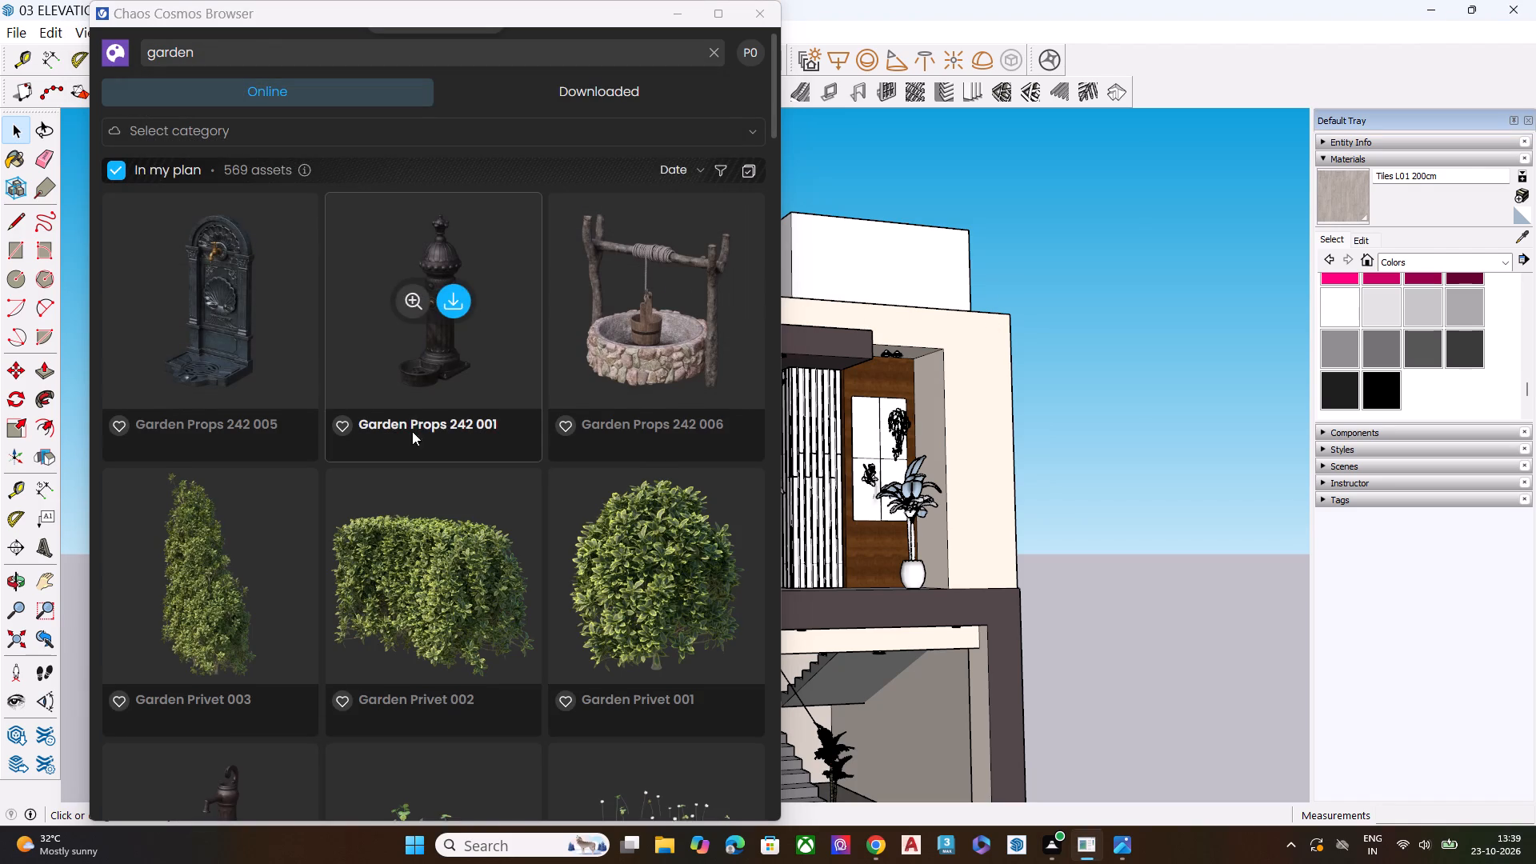
pyautogui.scroll(-4, 403, 474)
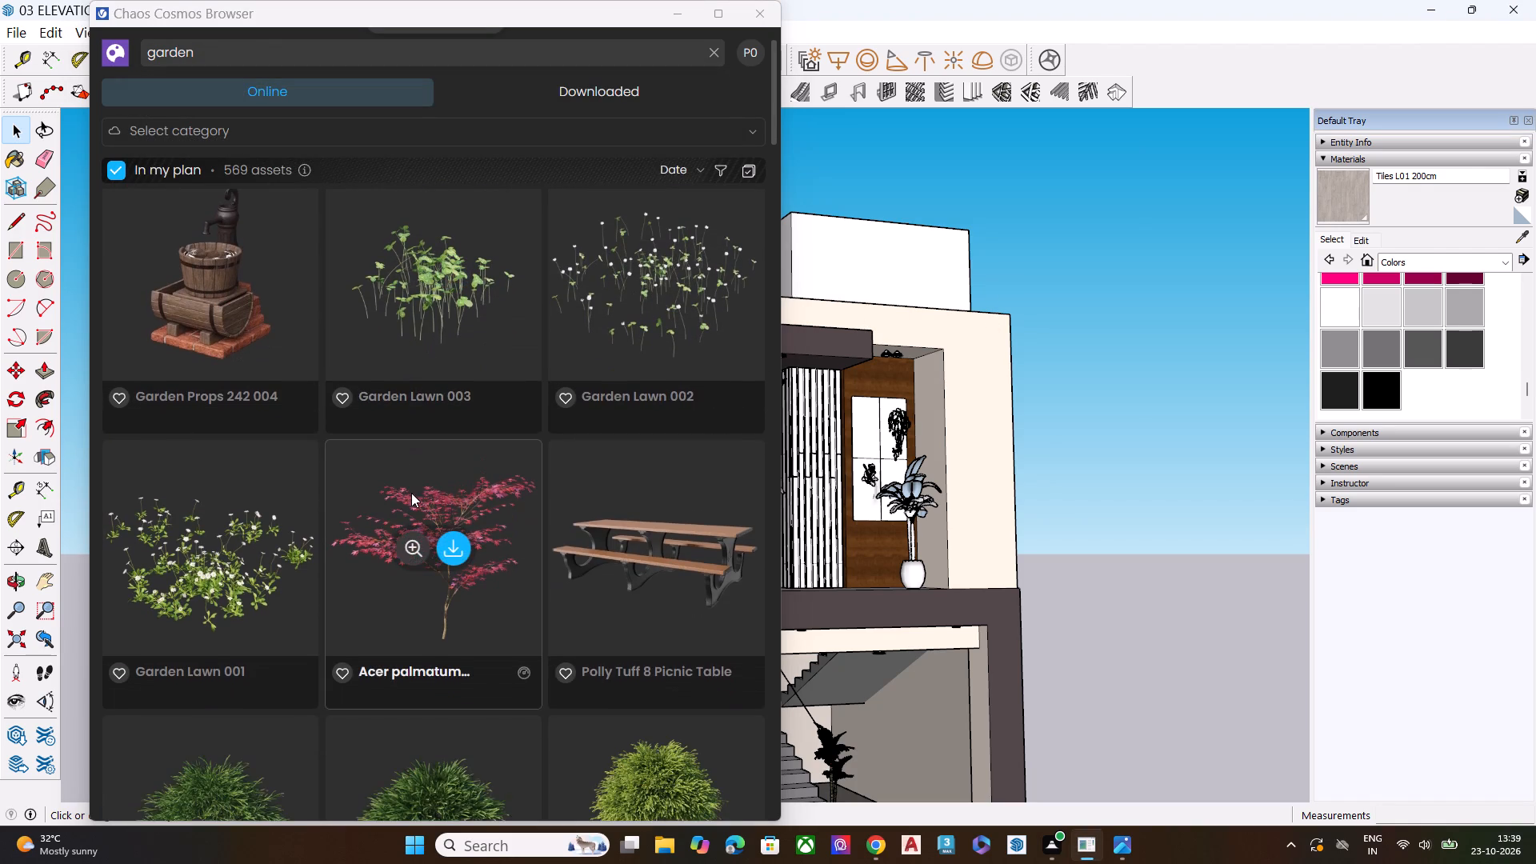
pyautogui.scroll(-3, 414, 499)
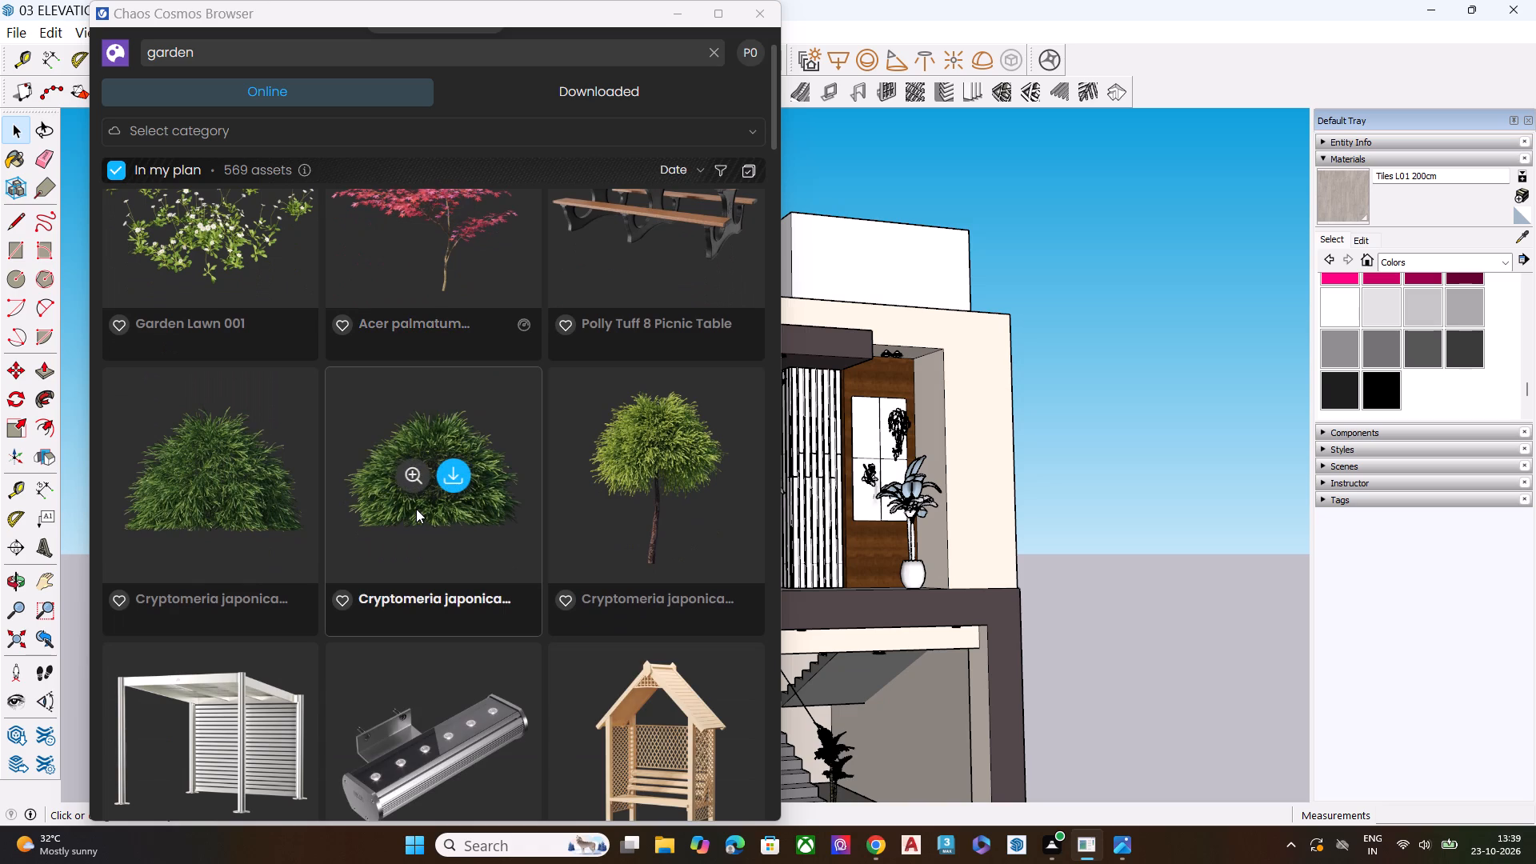
pyautogui.scroll(-3, 417, 502)
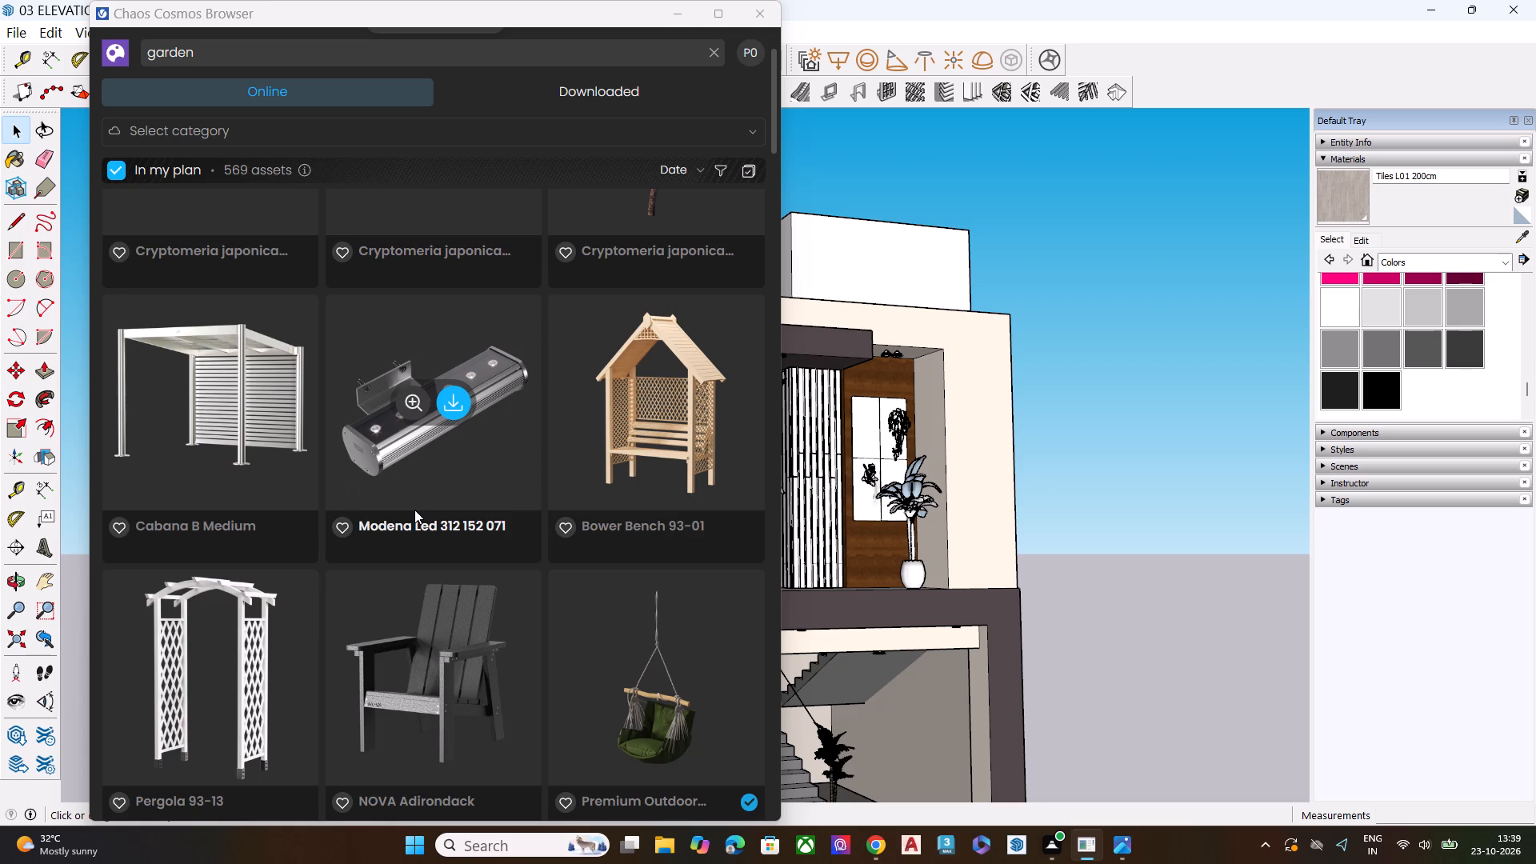
pyautogui.scroll(-3, 414, 510)
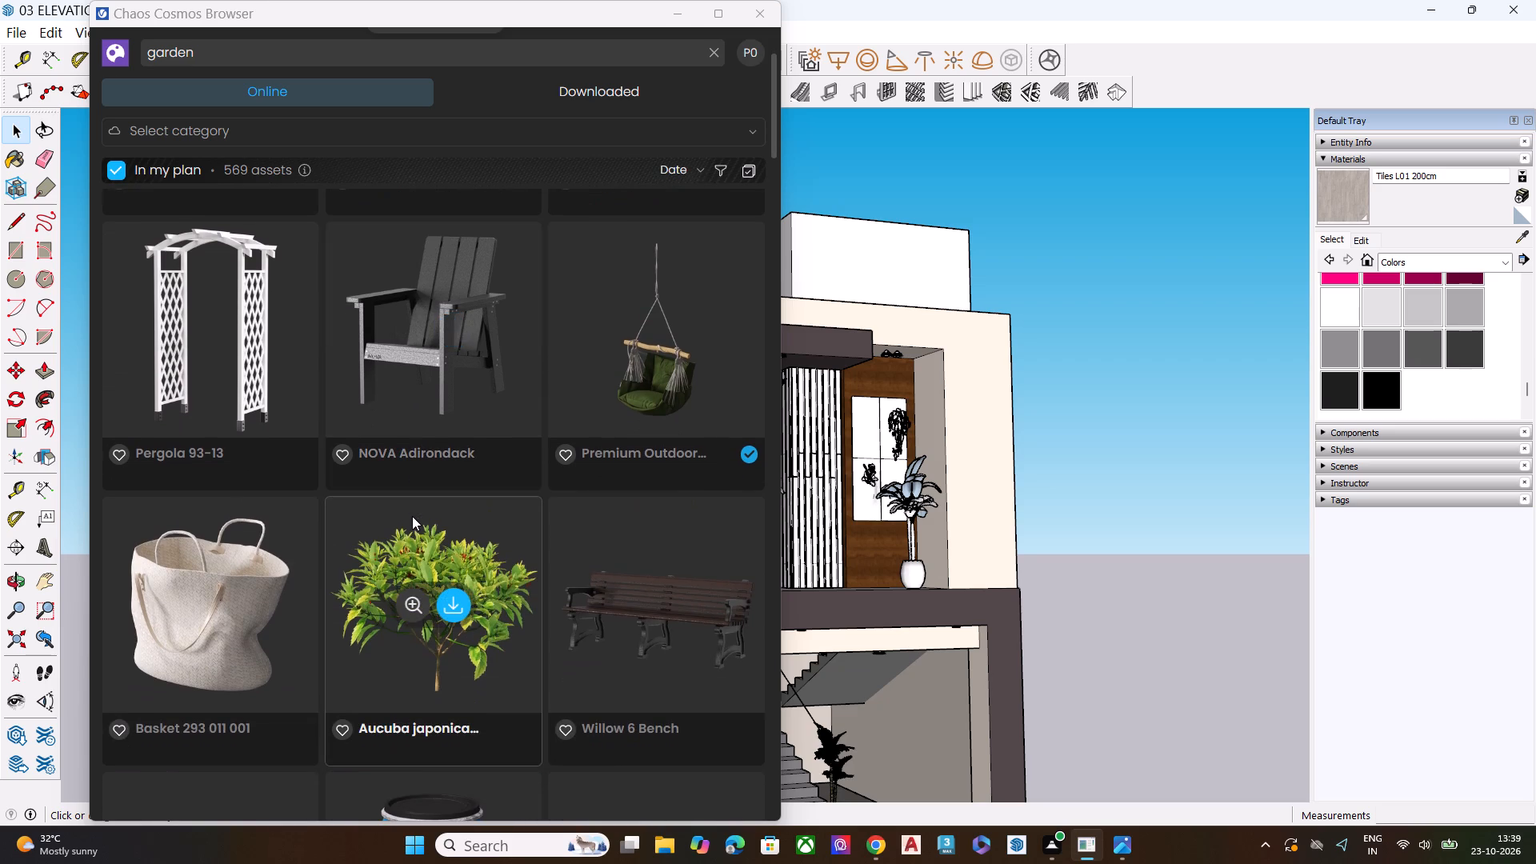
pyautogui.scroll(-1, 410, 522)
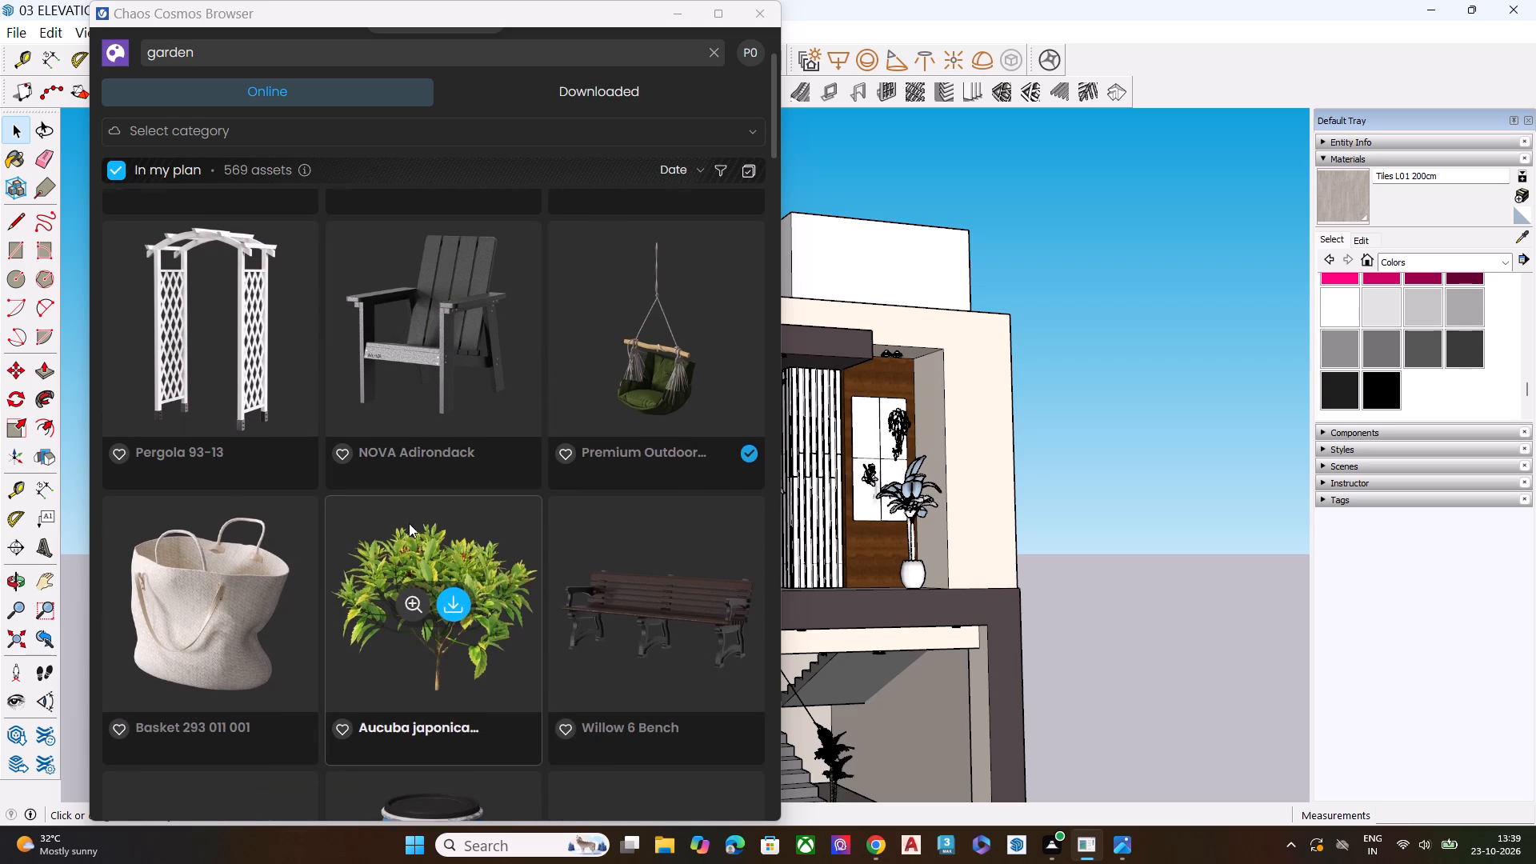
pyautogui.scroll(-2, 409, 523)
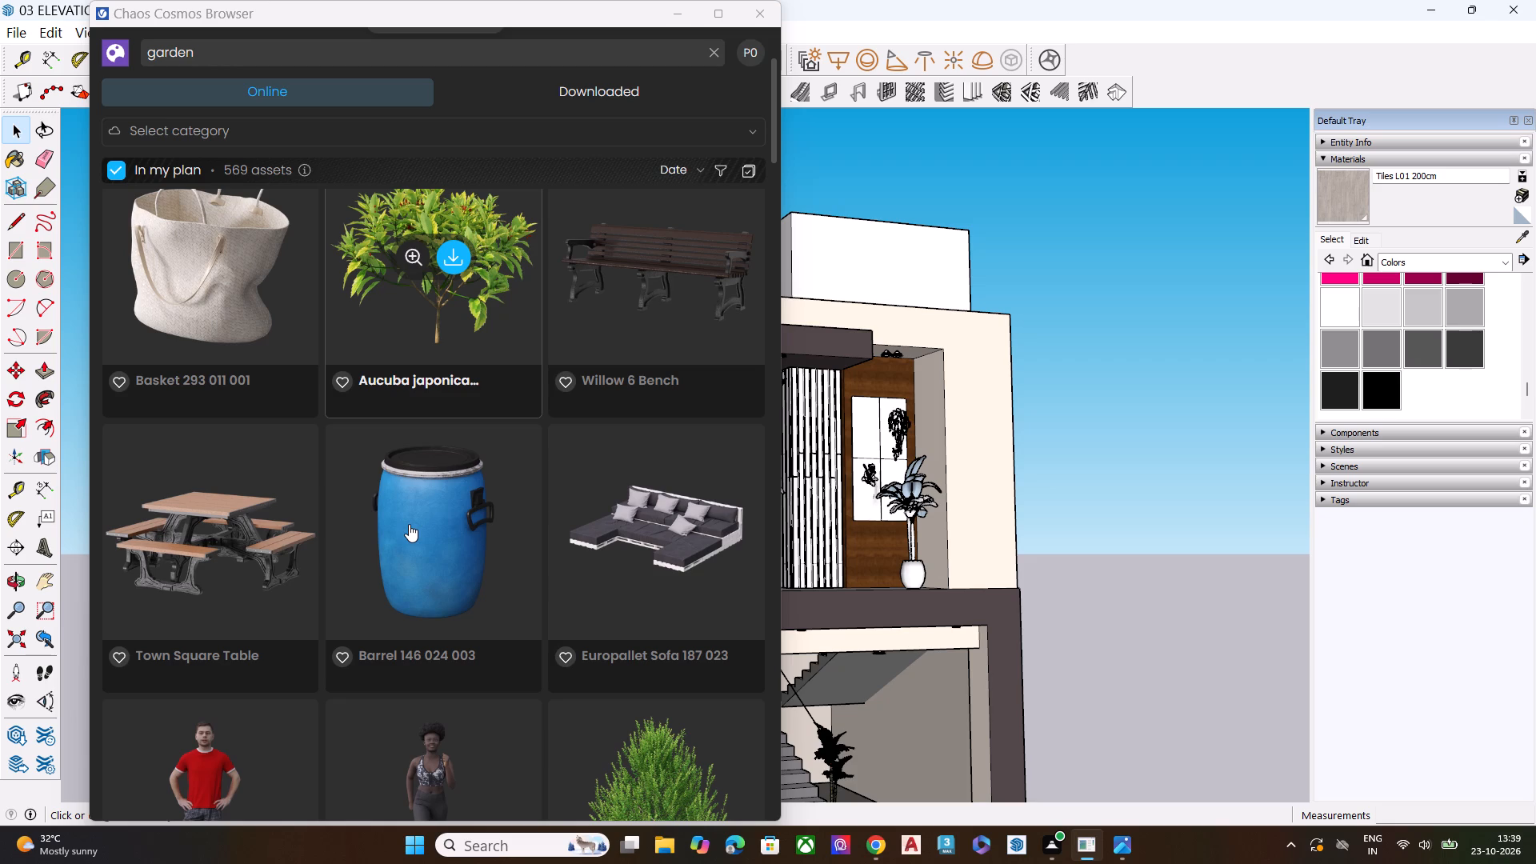
pyautogui.scroll(-3, 405, 530)
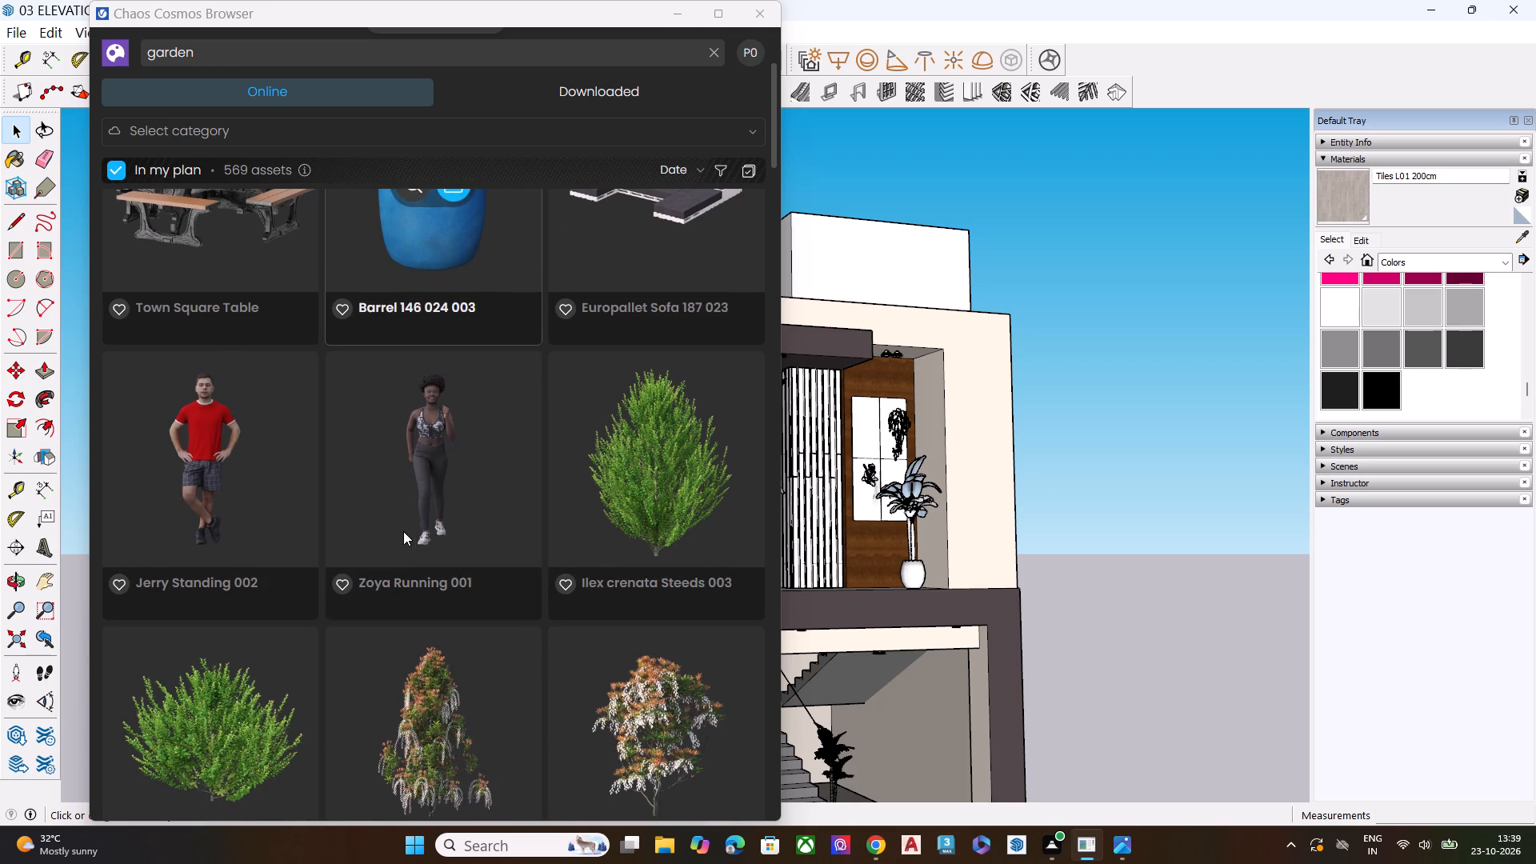
pyautogui.scroll(-3, 413, 542)
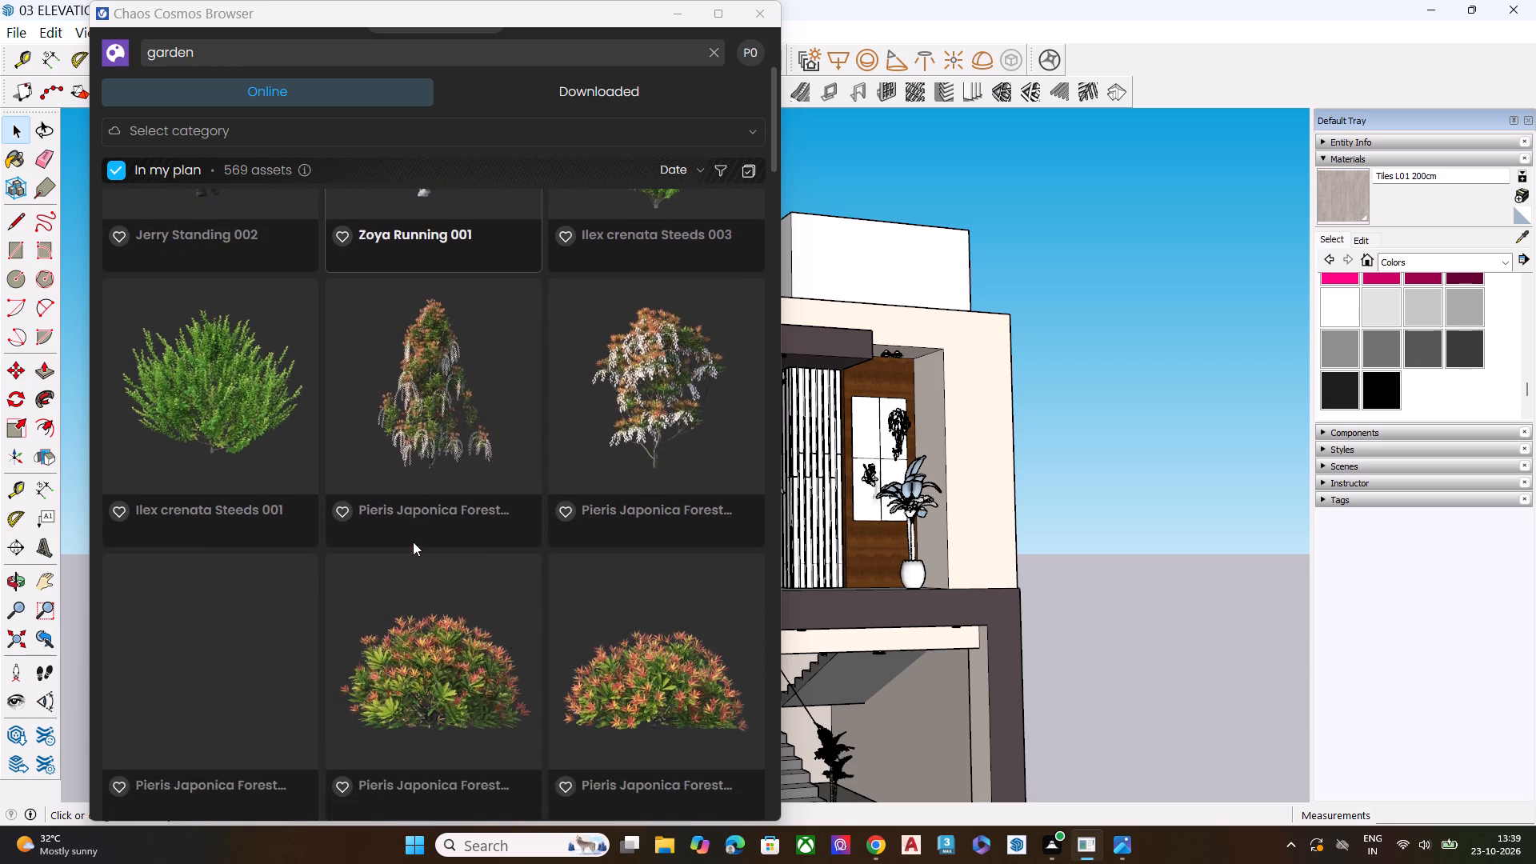
pyautogui.scroll(-3, 414, 542)
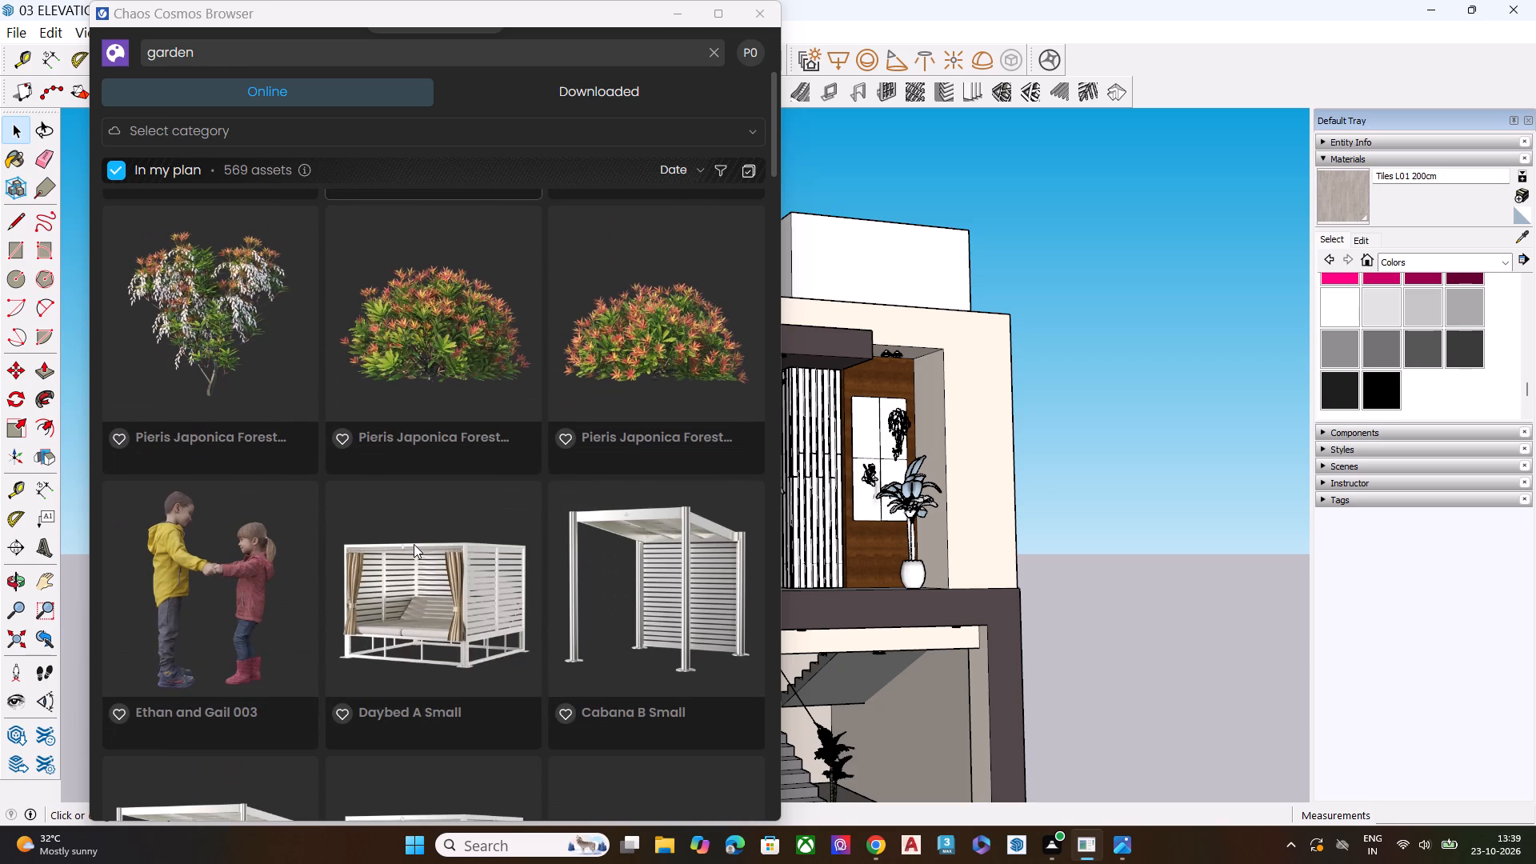
# Look further through the garden results, past the cabanas, outdoor furniture, gazebos and umbrellas, for more plants.
pyautogui.scroll(2, 414, 544)
pyautogui.scroll(-4, 414, 544)
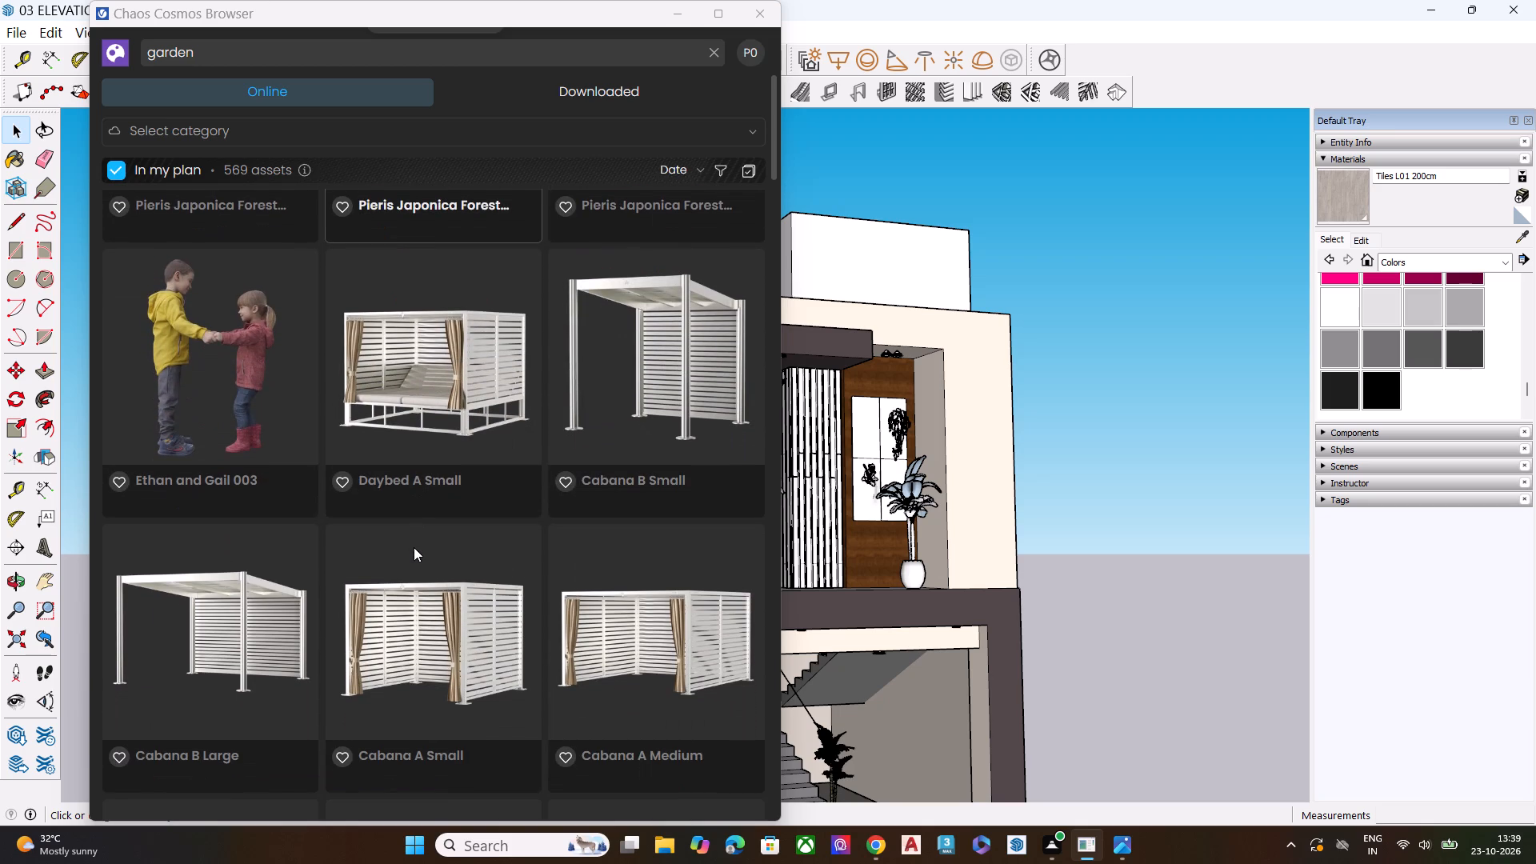
pyautogui.scroll(1, 414, 547)
pyautogui.scroll(-4, 414, 547)
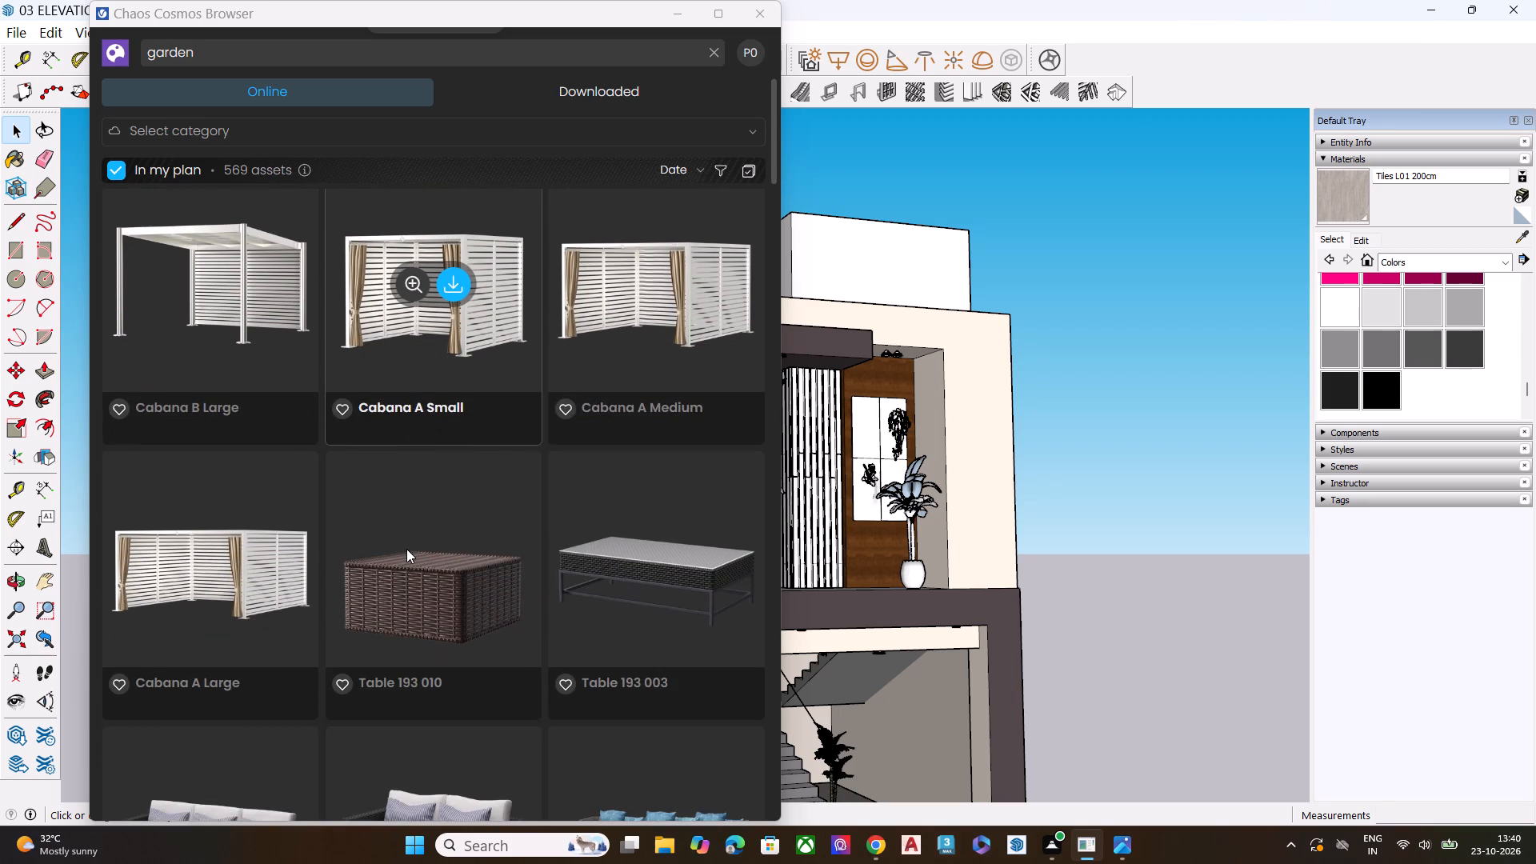
pyautogui.scroll(-2, 406, 549)
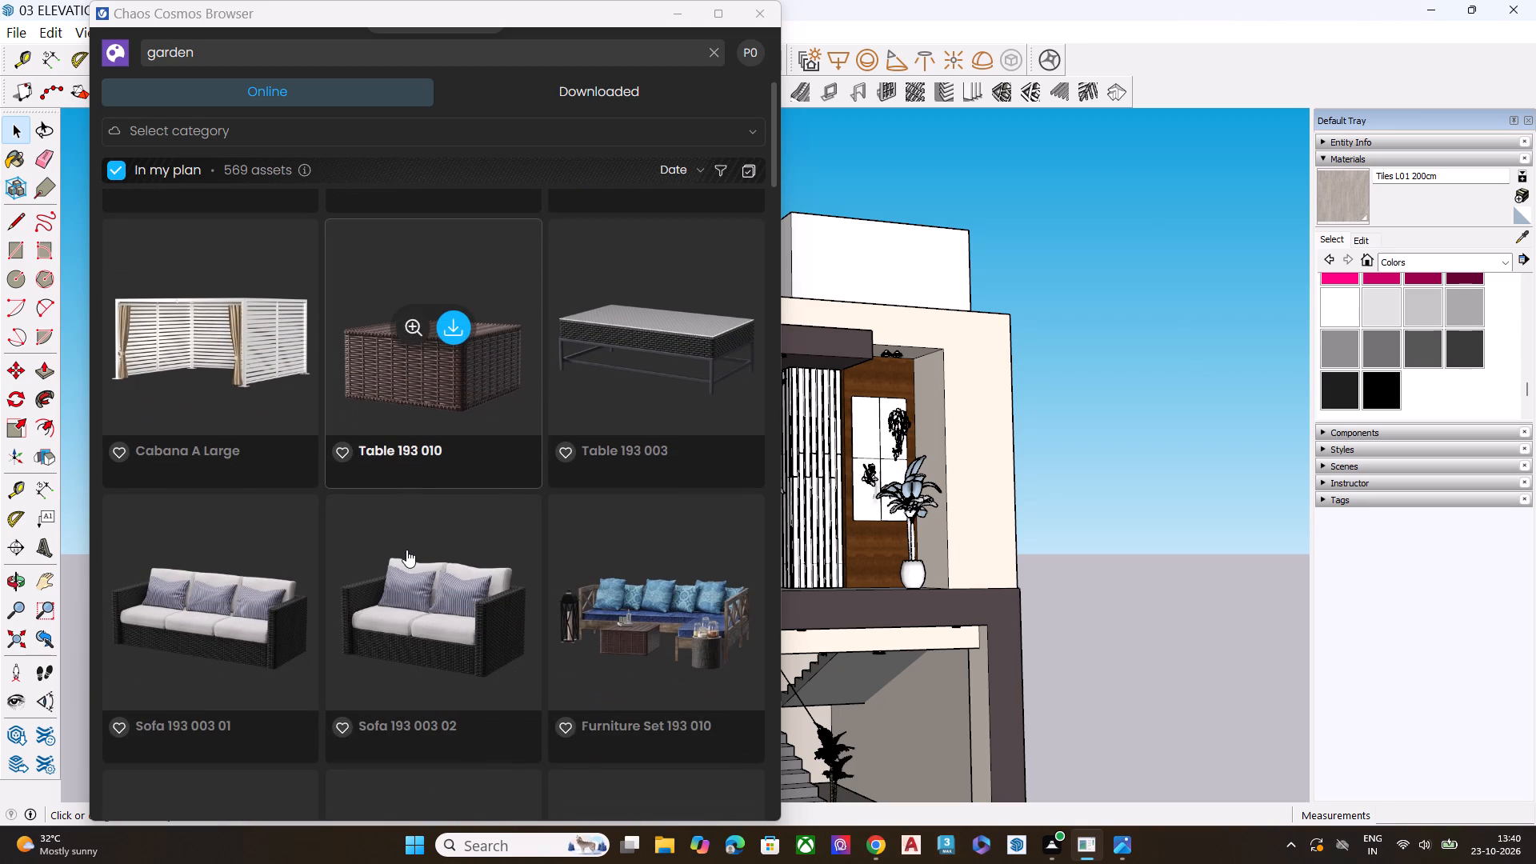
pyautogui.scroll(-2, 406, 550)
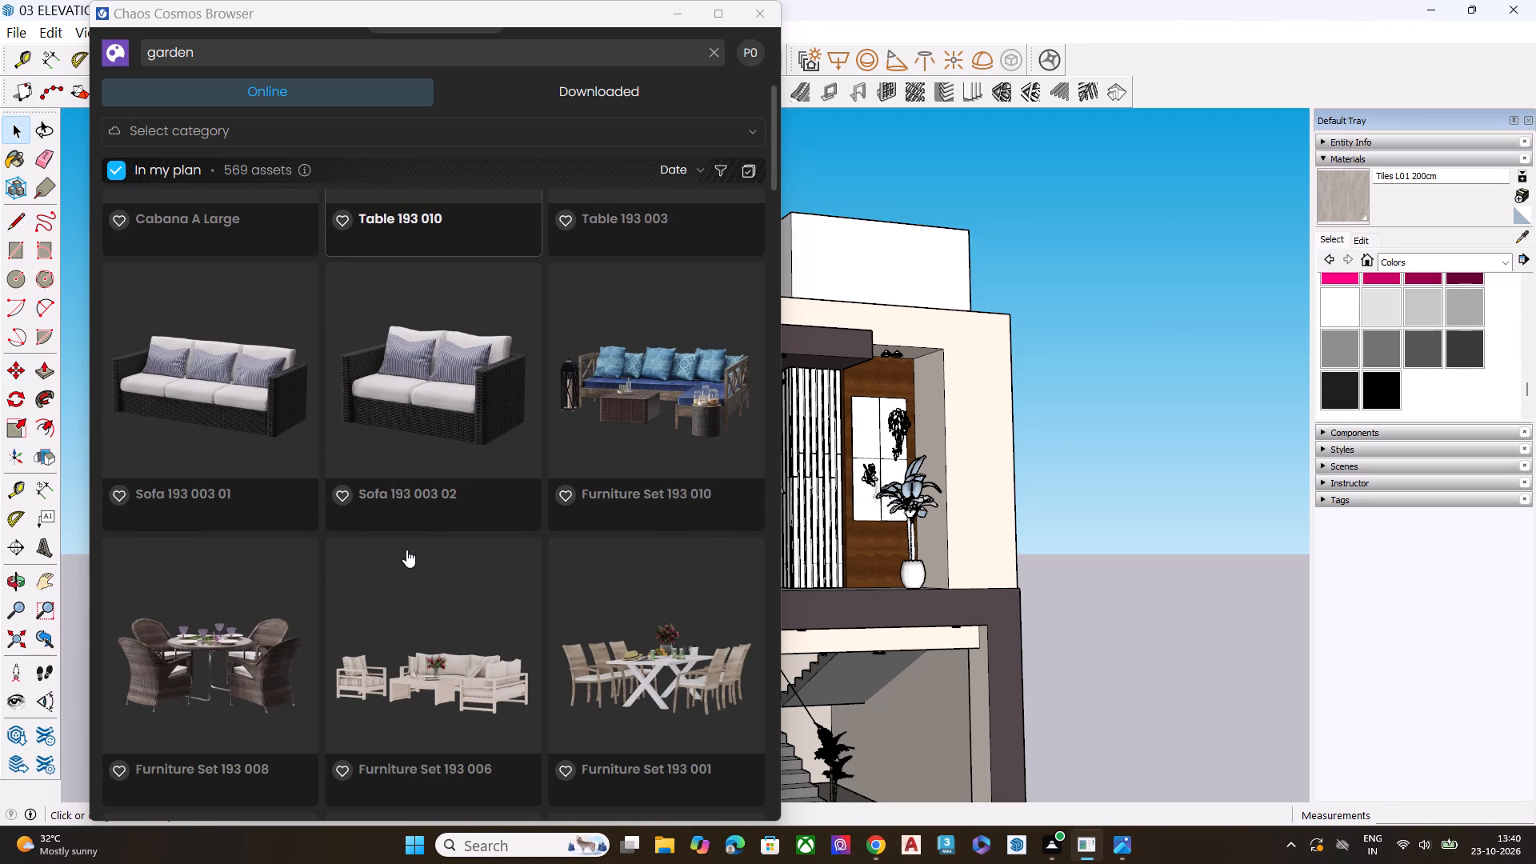
pyautogui.scroll(-5, 406, 550)
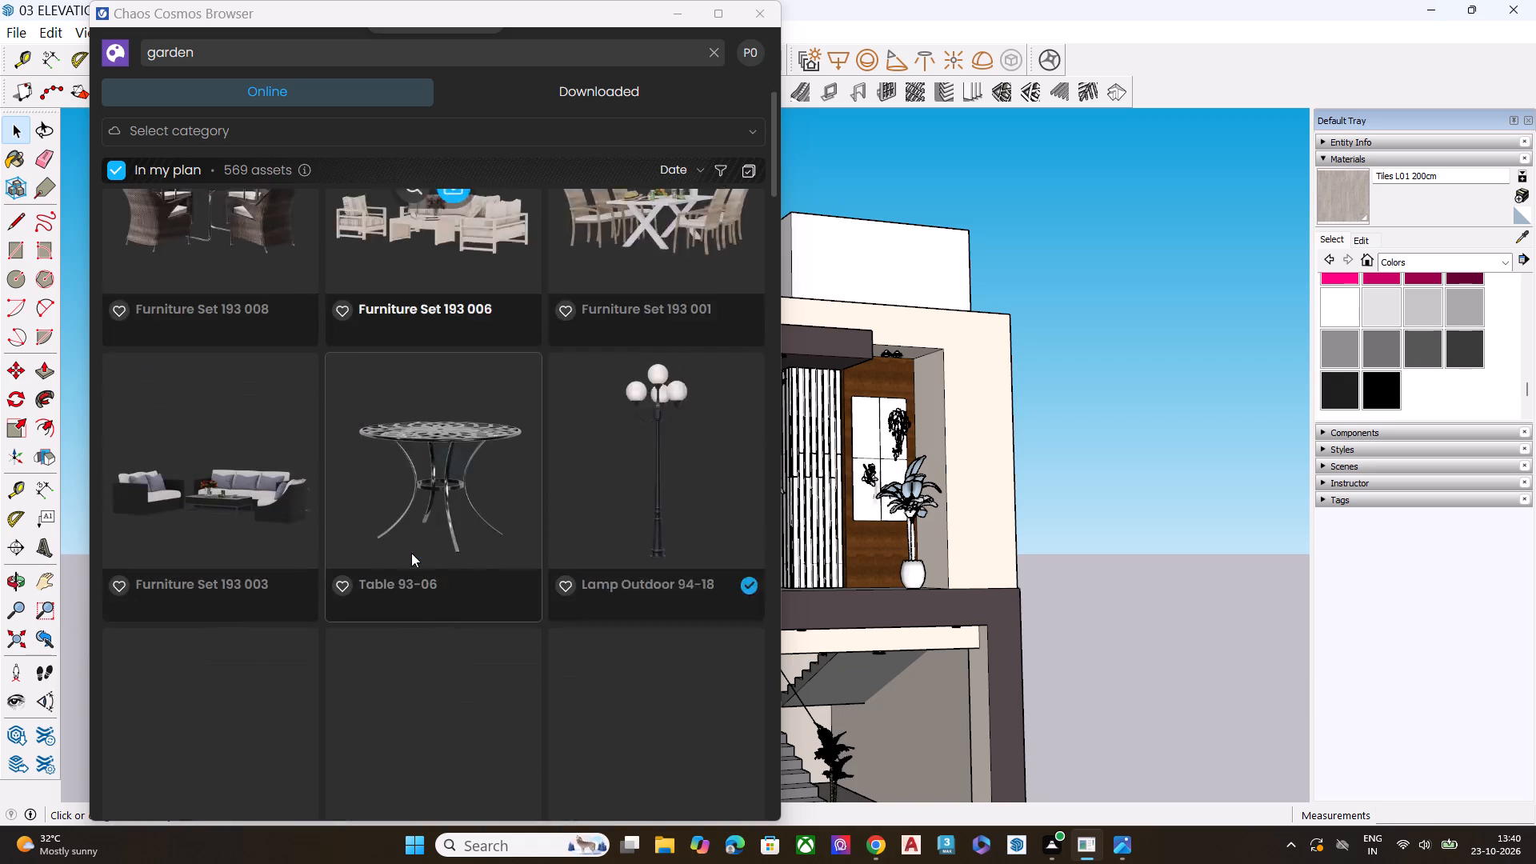
pyautogui.scroll(-2, 411, 553)
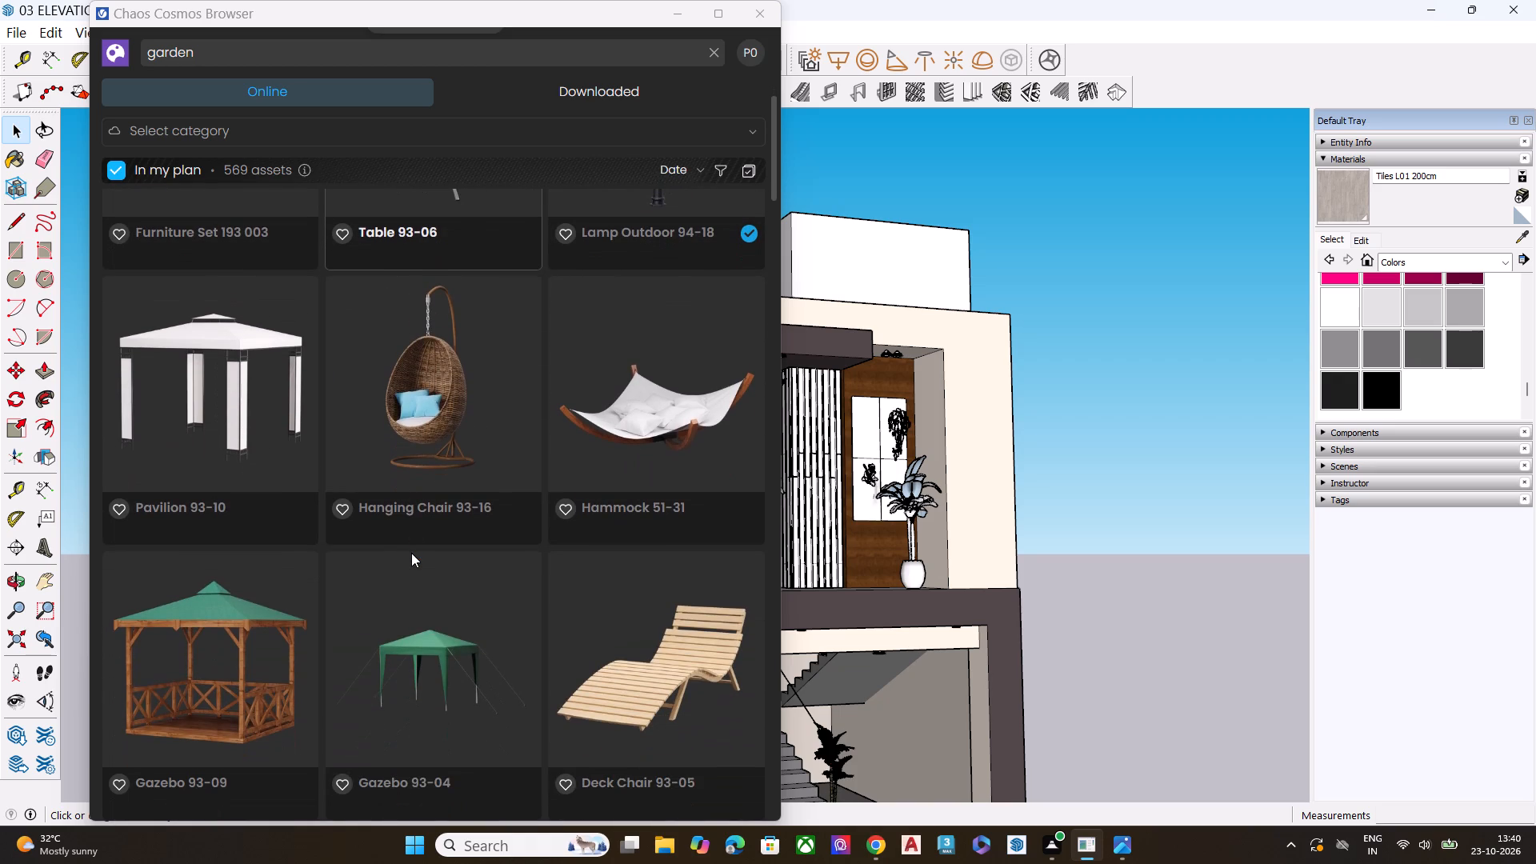
pyautogui.scroll(-4, 411, 553)
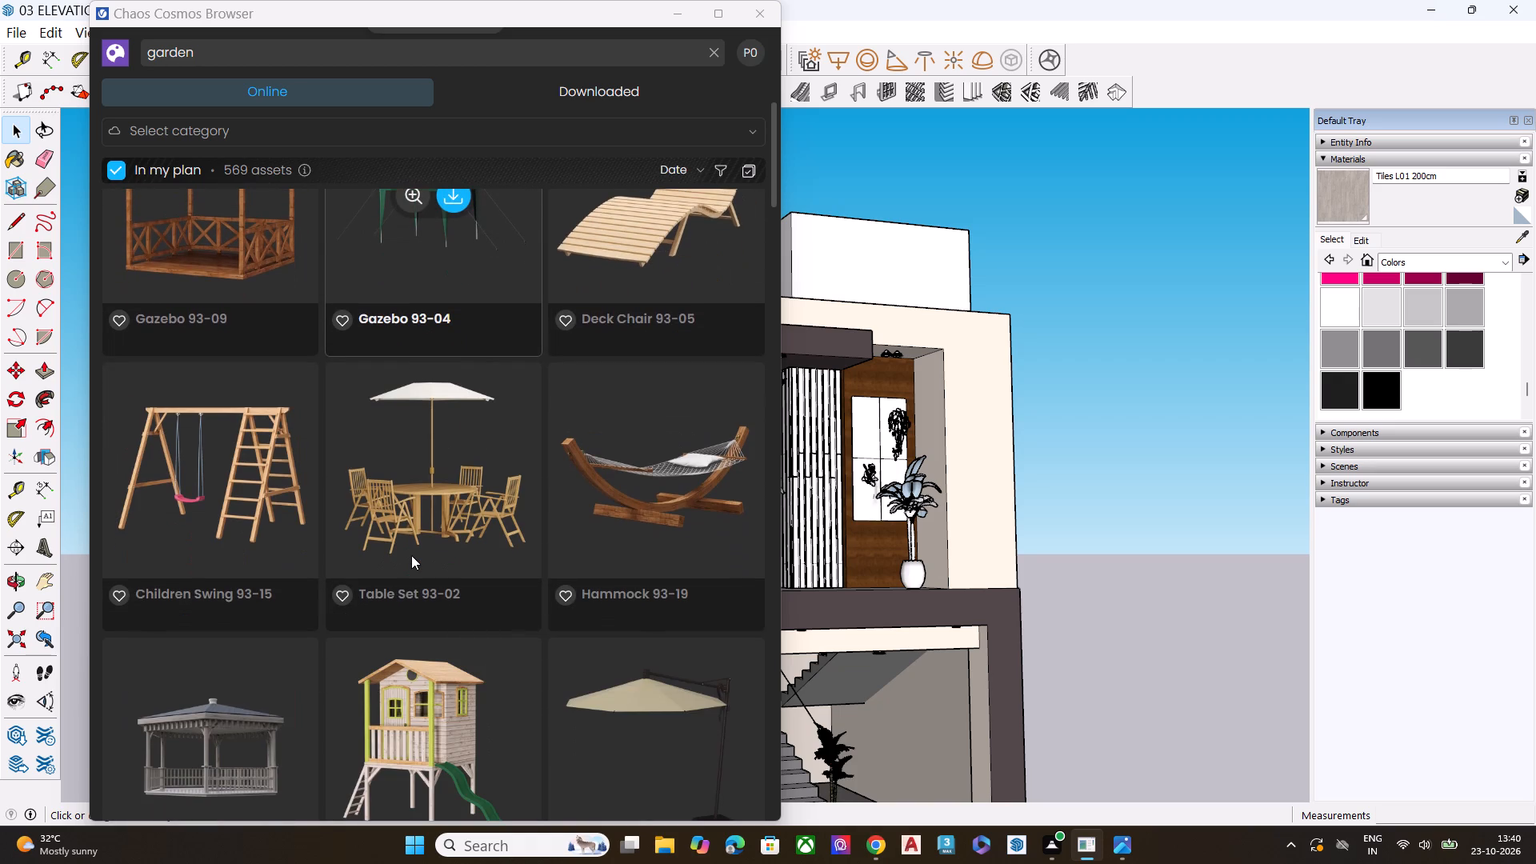
pyautogui.scroll(-4, 411, 555)
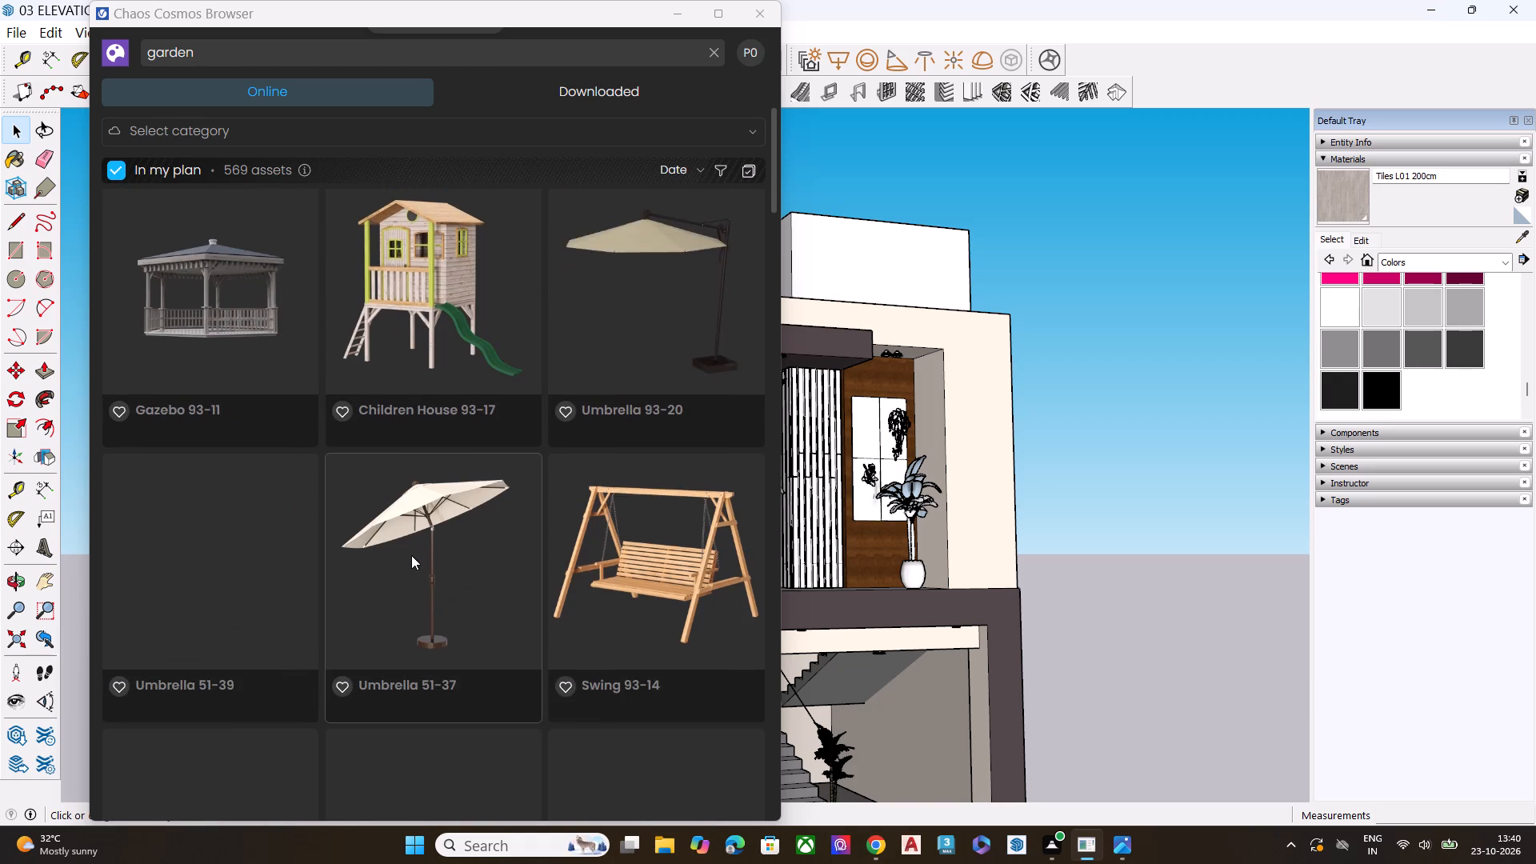
pyautogui.scroll(-5, 411, 555)
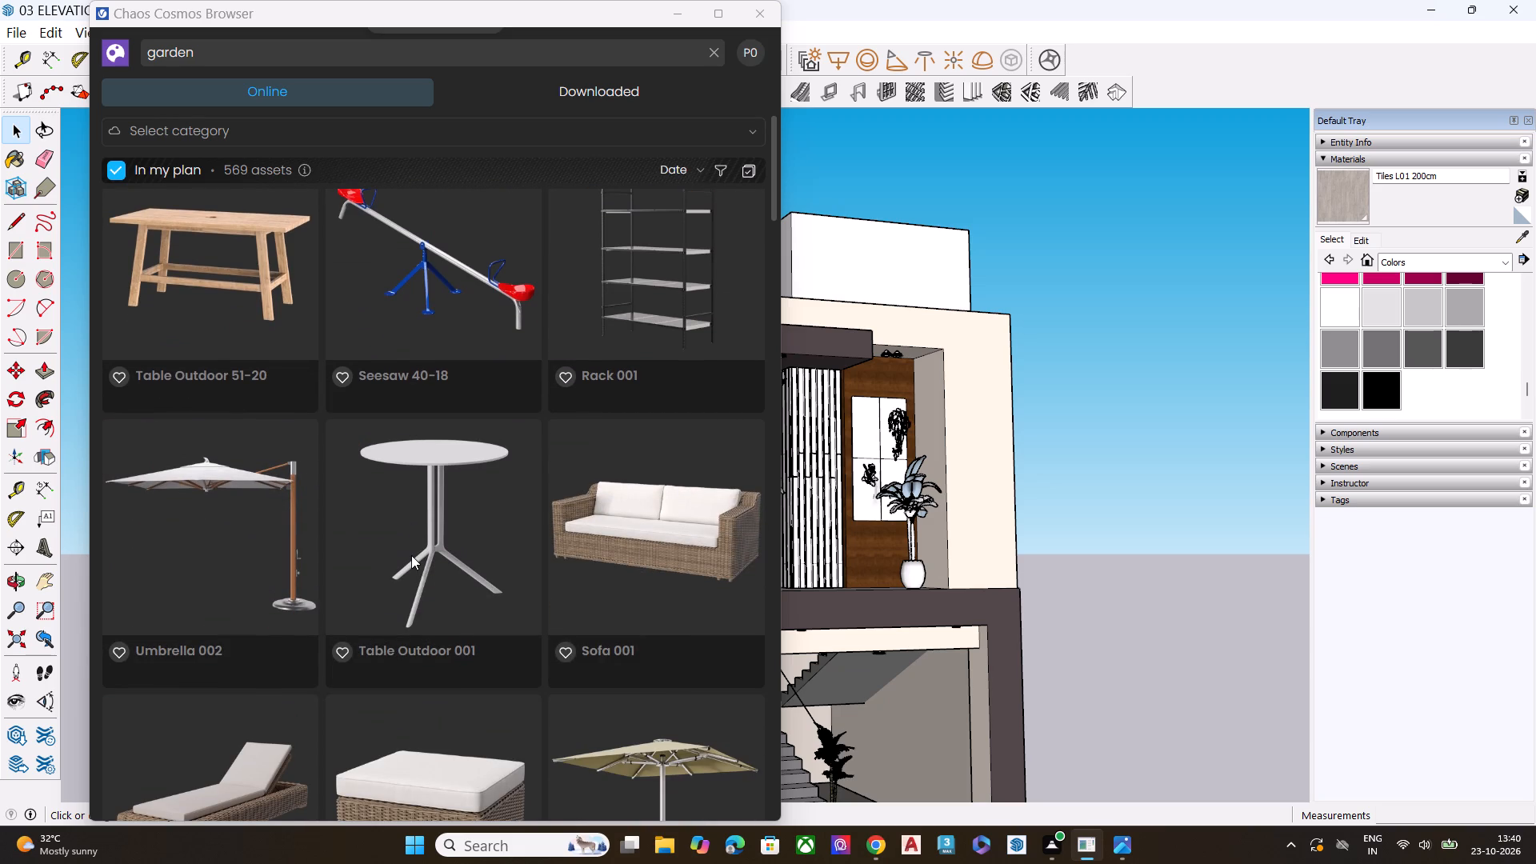
pyautogui.scroll(-4, 404, 558)
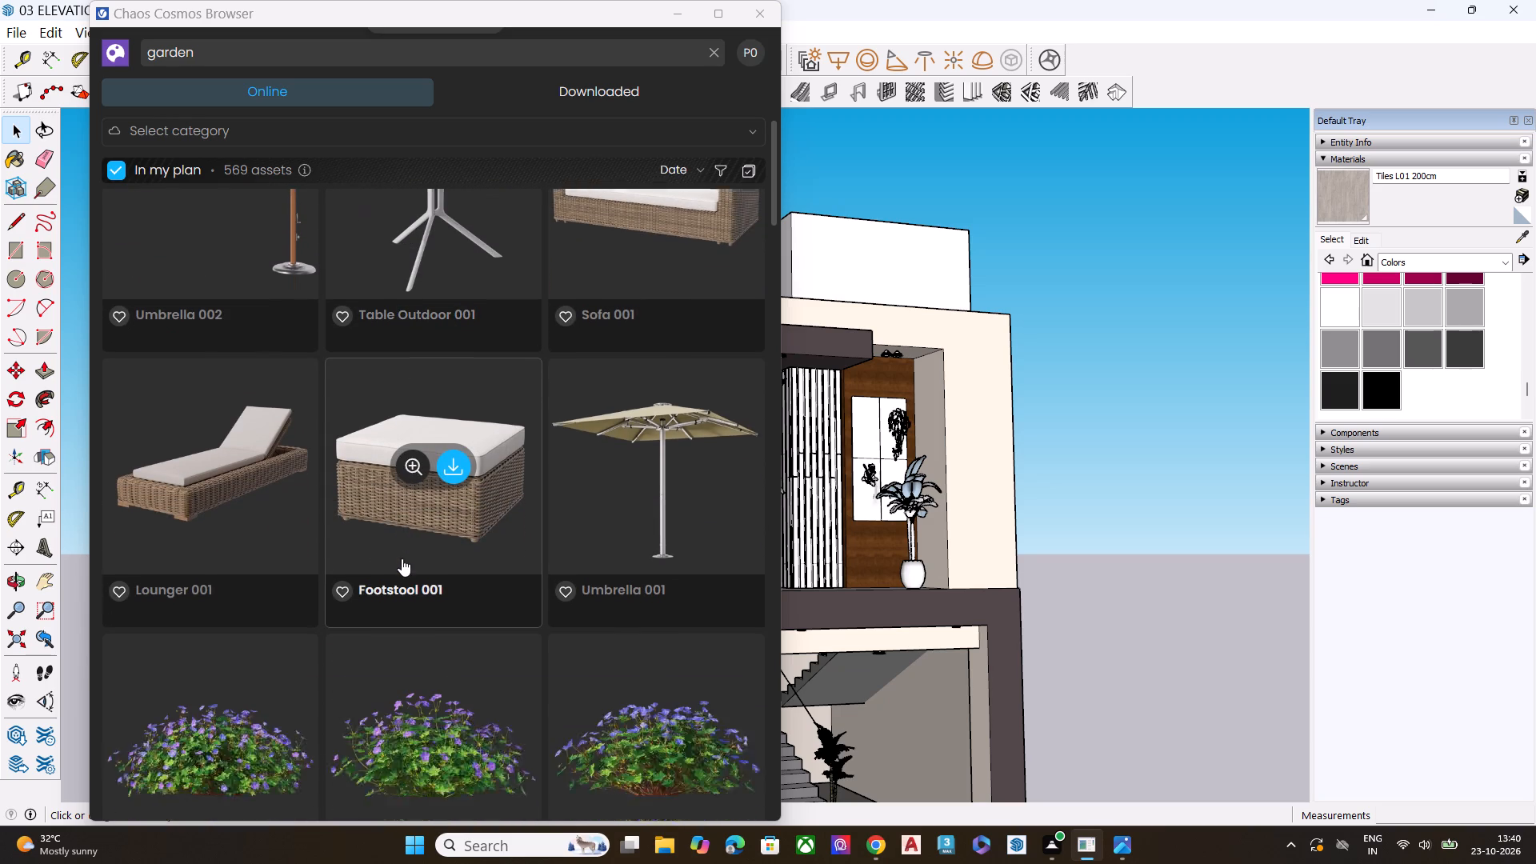
# Examine the flowering plants, ornamental grasses, shrubs and red Acer palmatum trees further down the garden results.
pyautogui.scroll(-4, 402, 558)
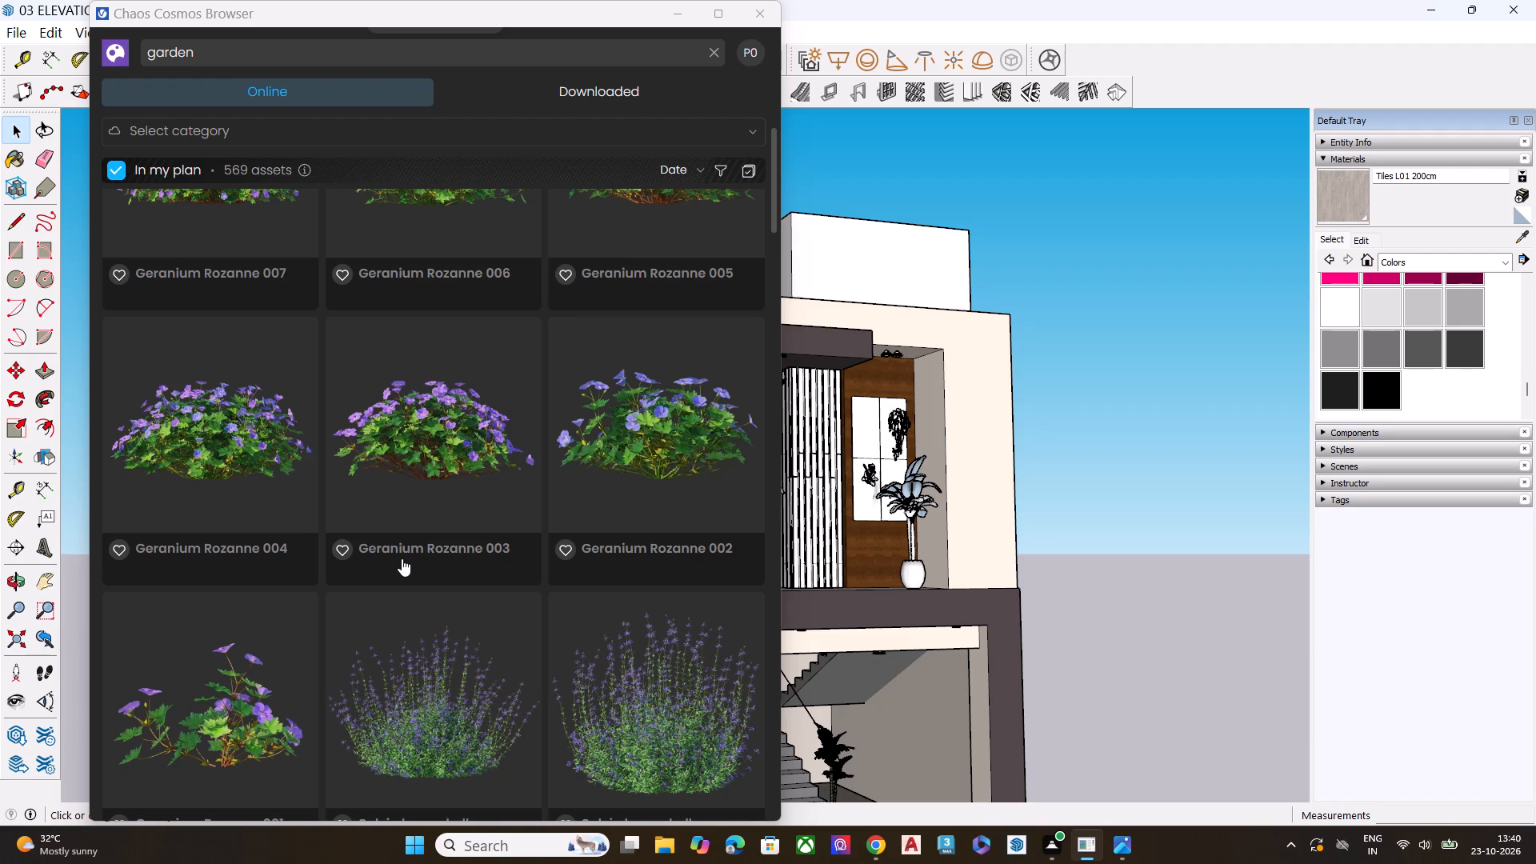
pyautogui.scroll(-3, 413, 556)
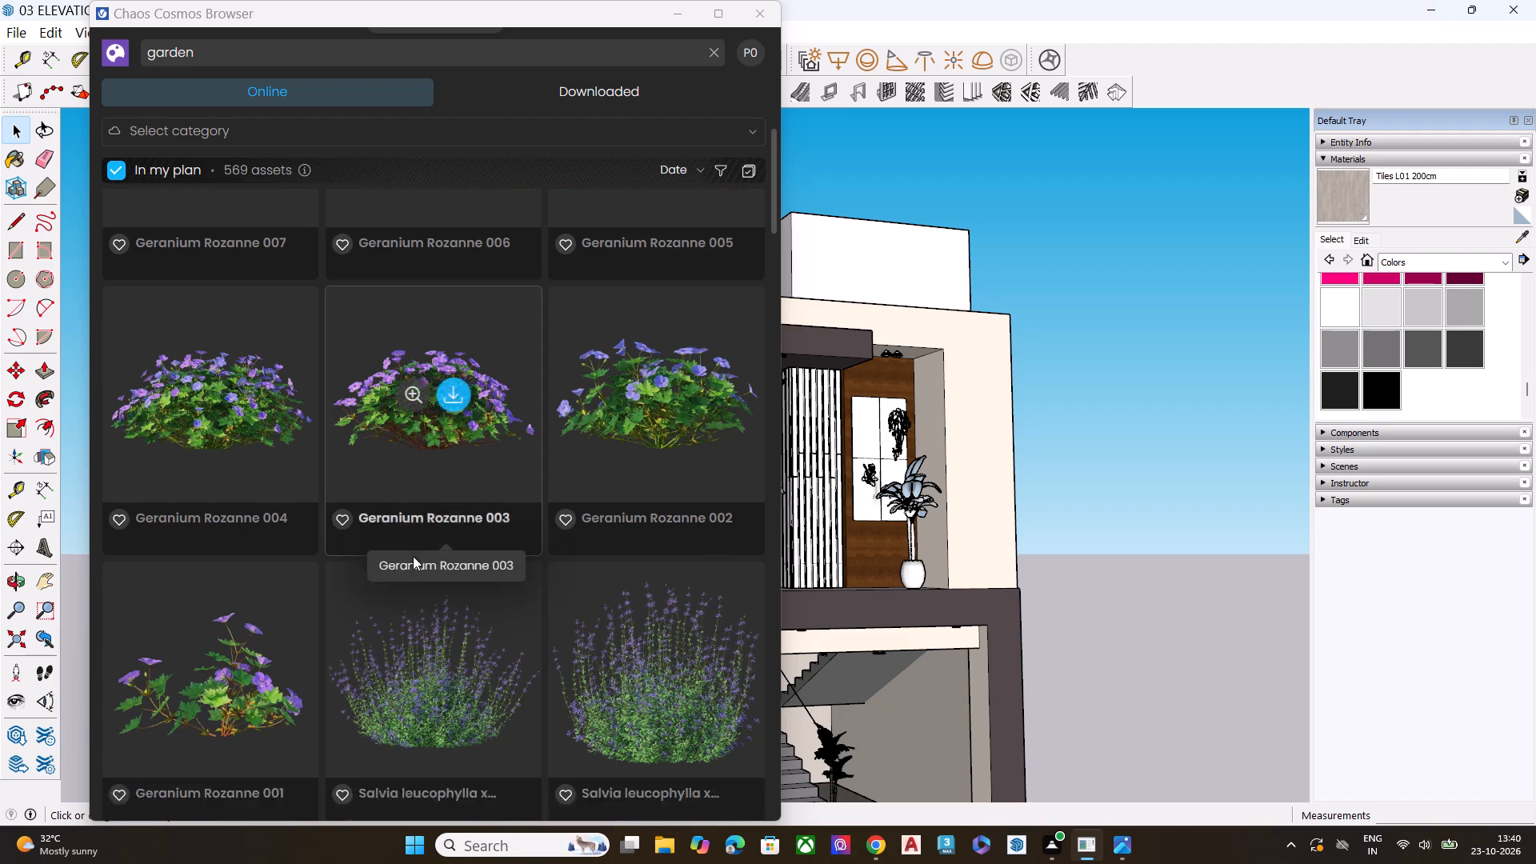
pyautogui.scroll(-3, 413, 556)
pyautogui.scroll(1, 413, 556)
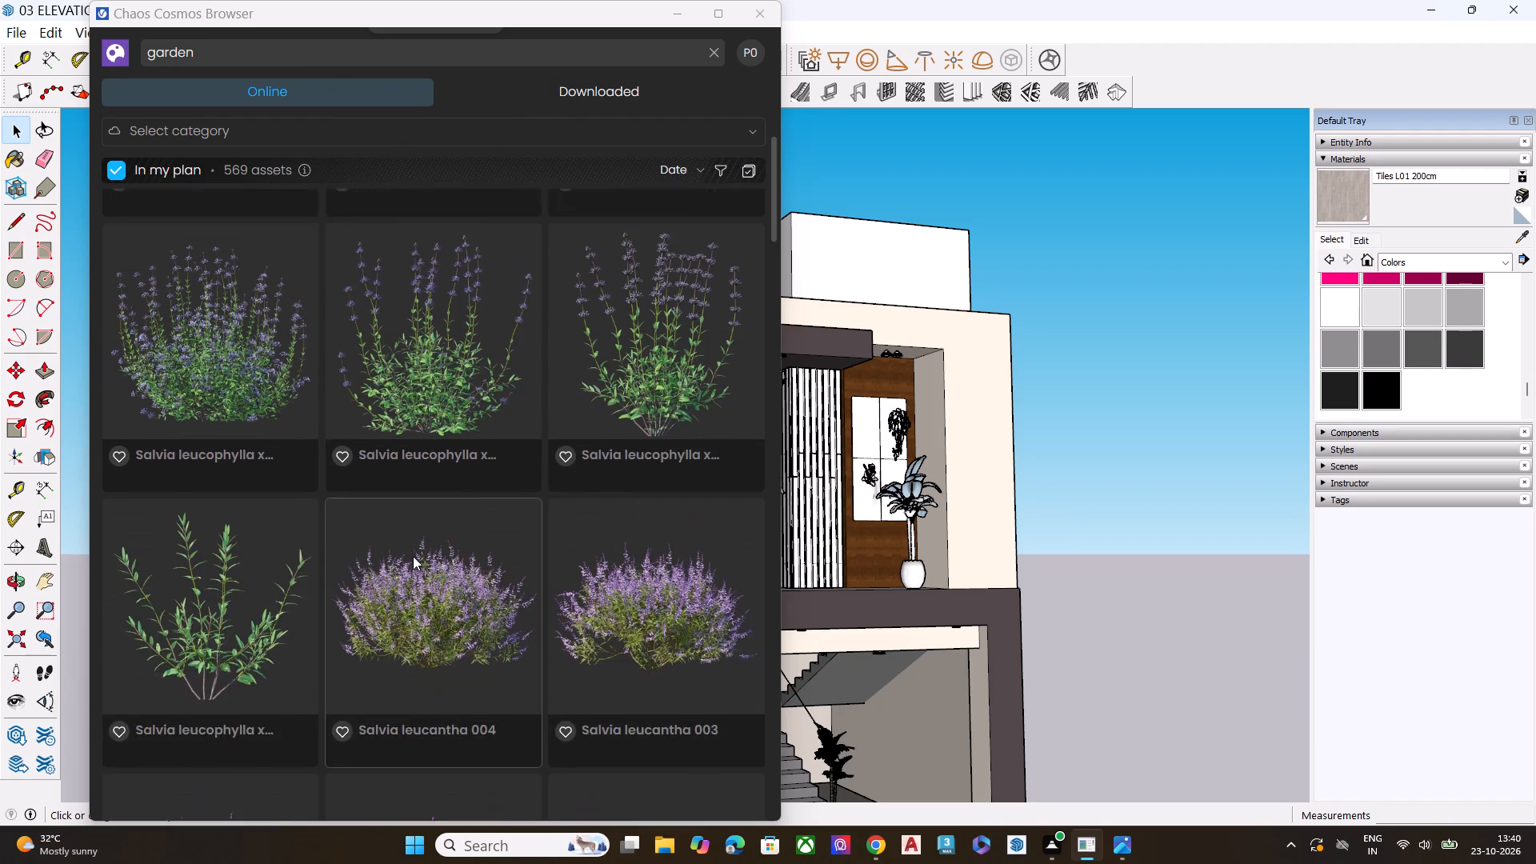
pyautogui.scroll(-9, 413, 556)
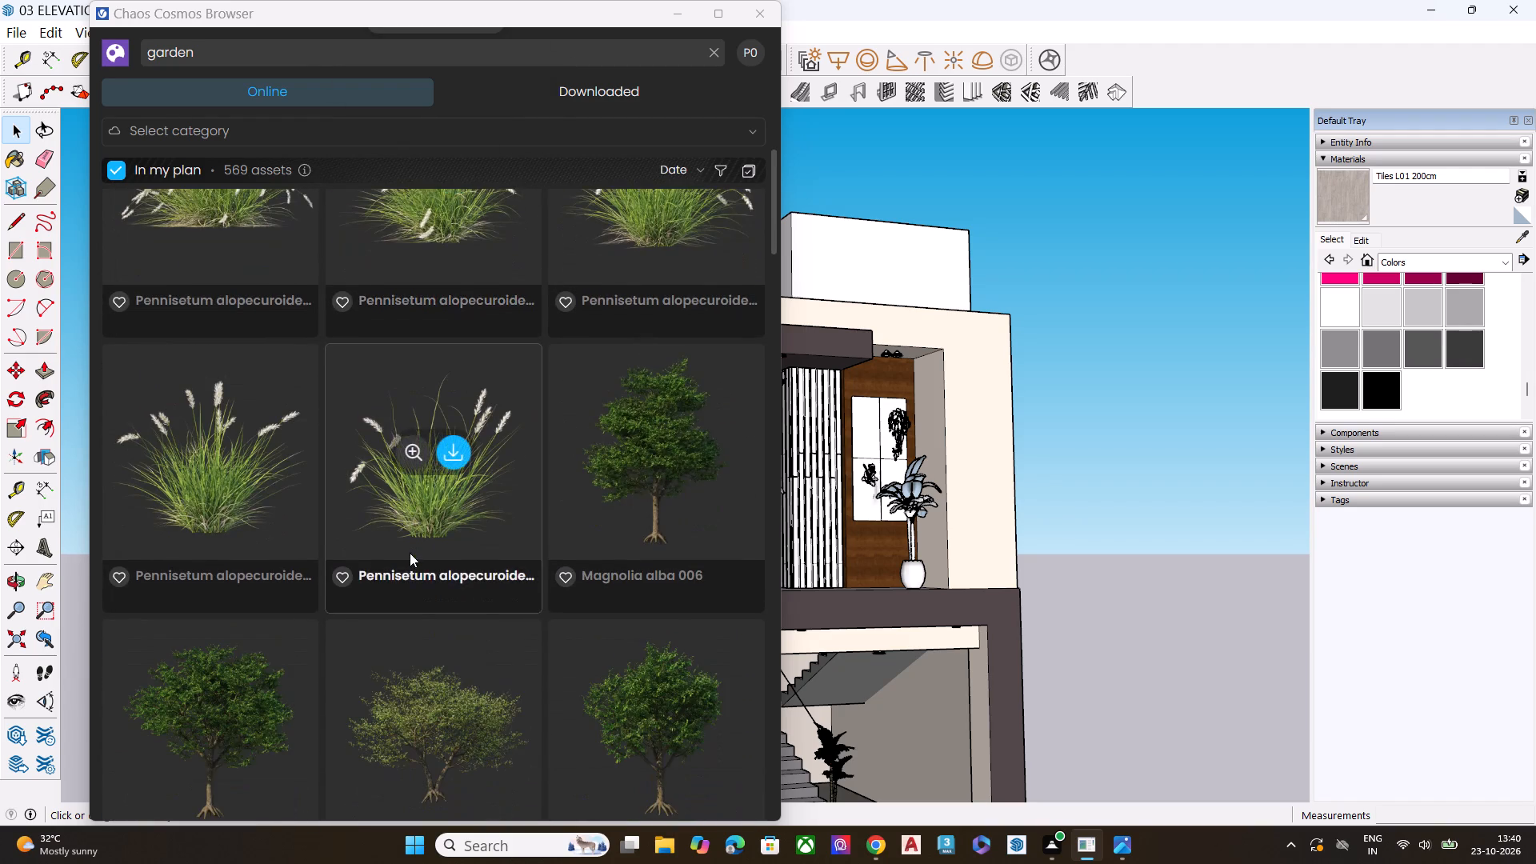
pyautogui.scroll(-12, 410, 553)
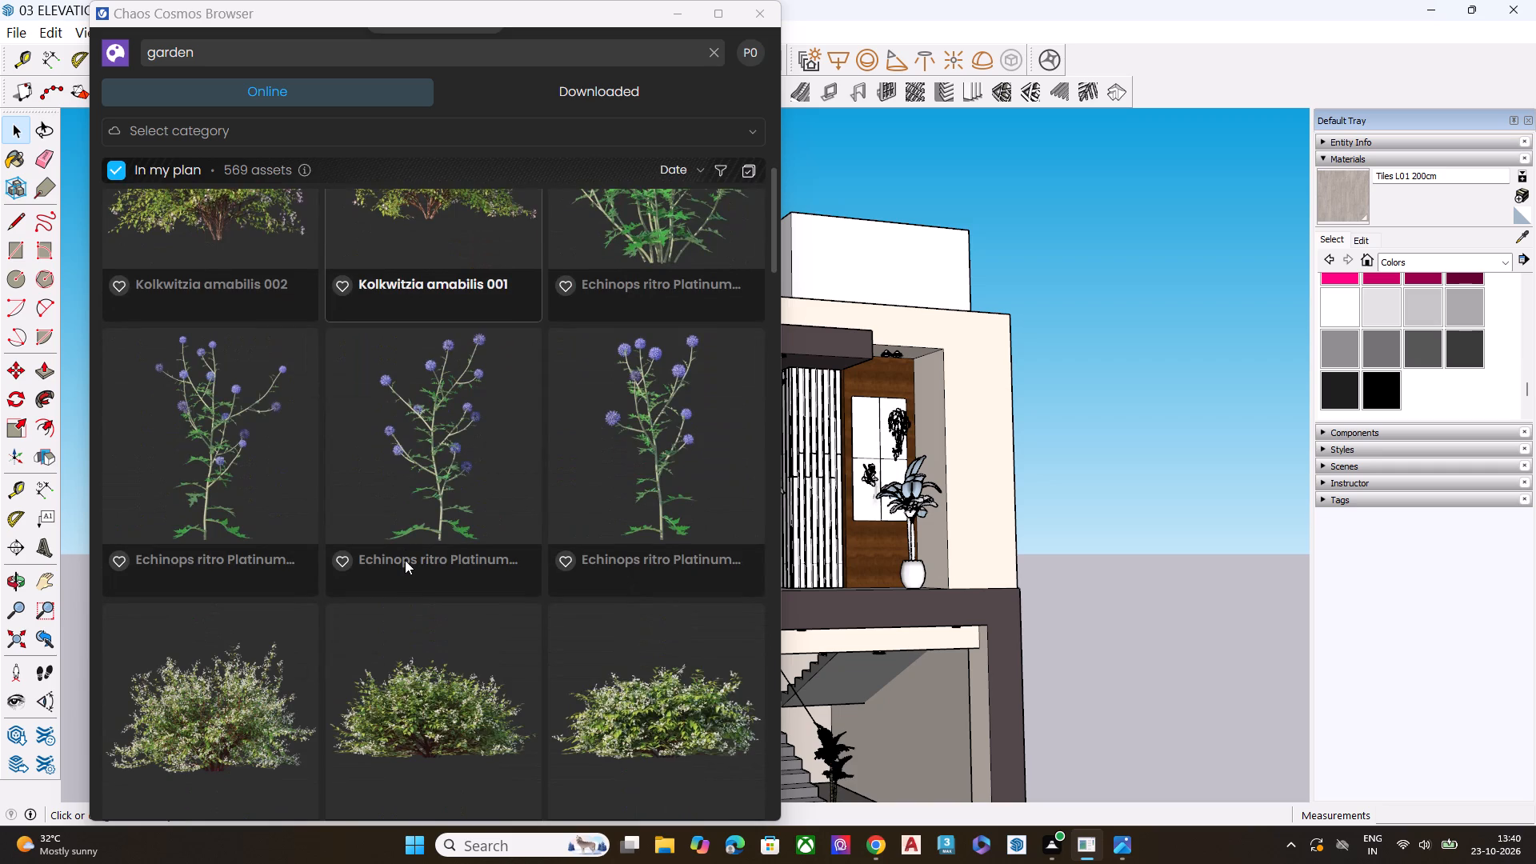
pyautogui.scroll(-4, 405, 560)
pyautogui.scroll(1, 403, 563)
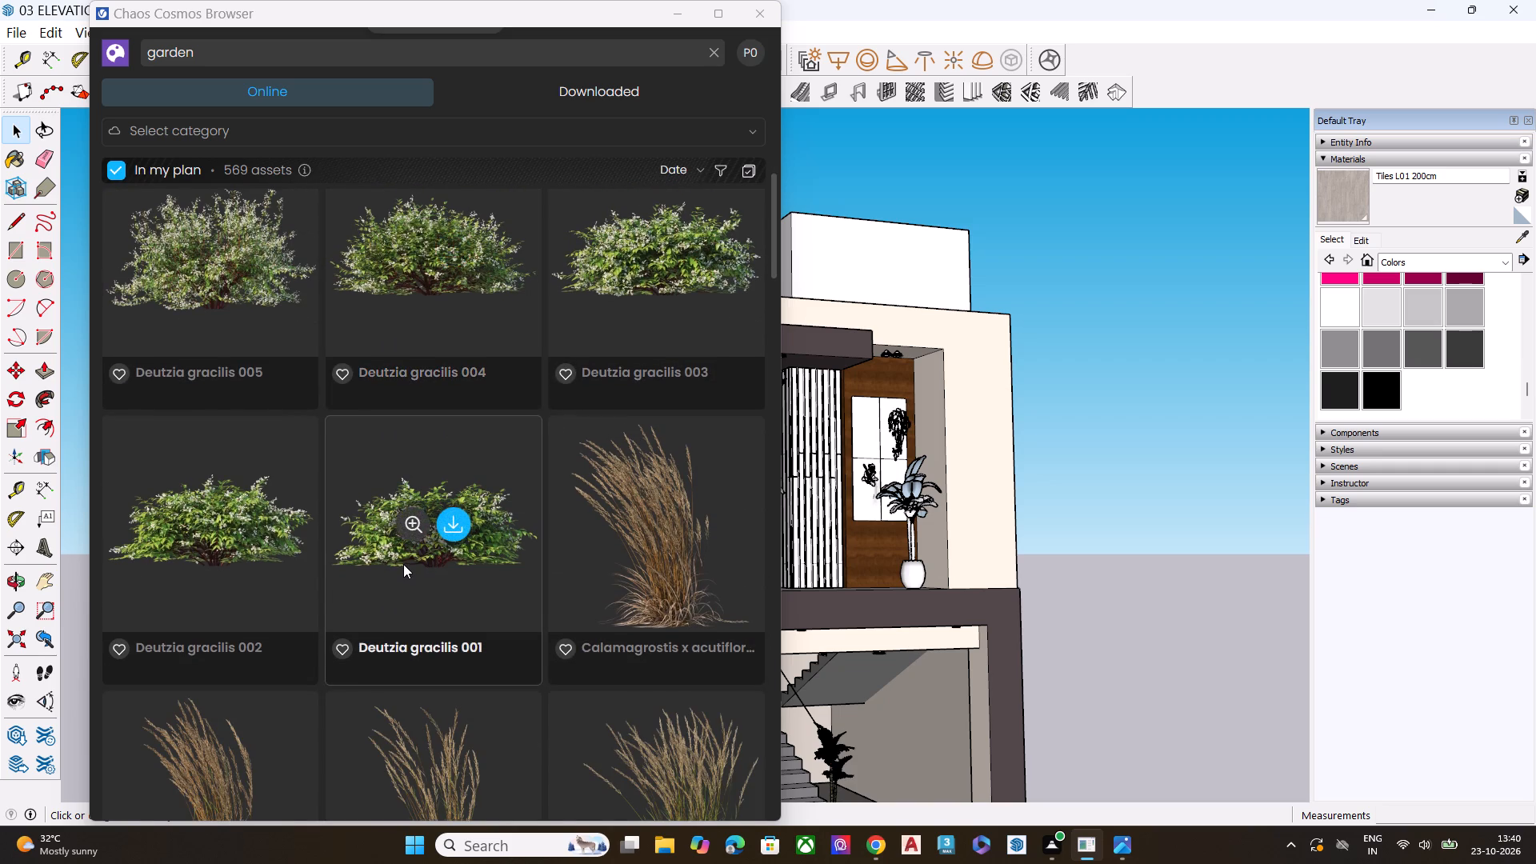
pyautogui.scroll(-3, 403, 564)
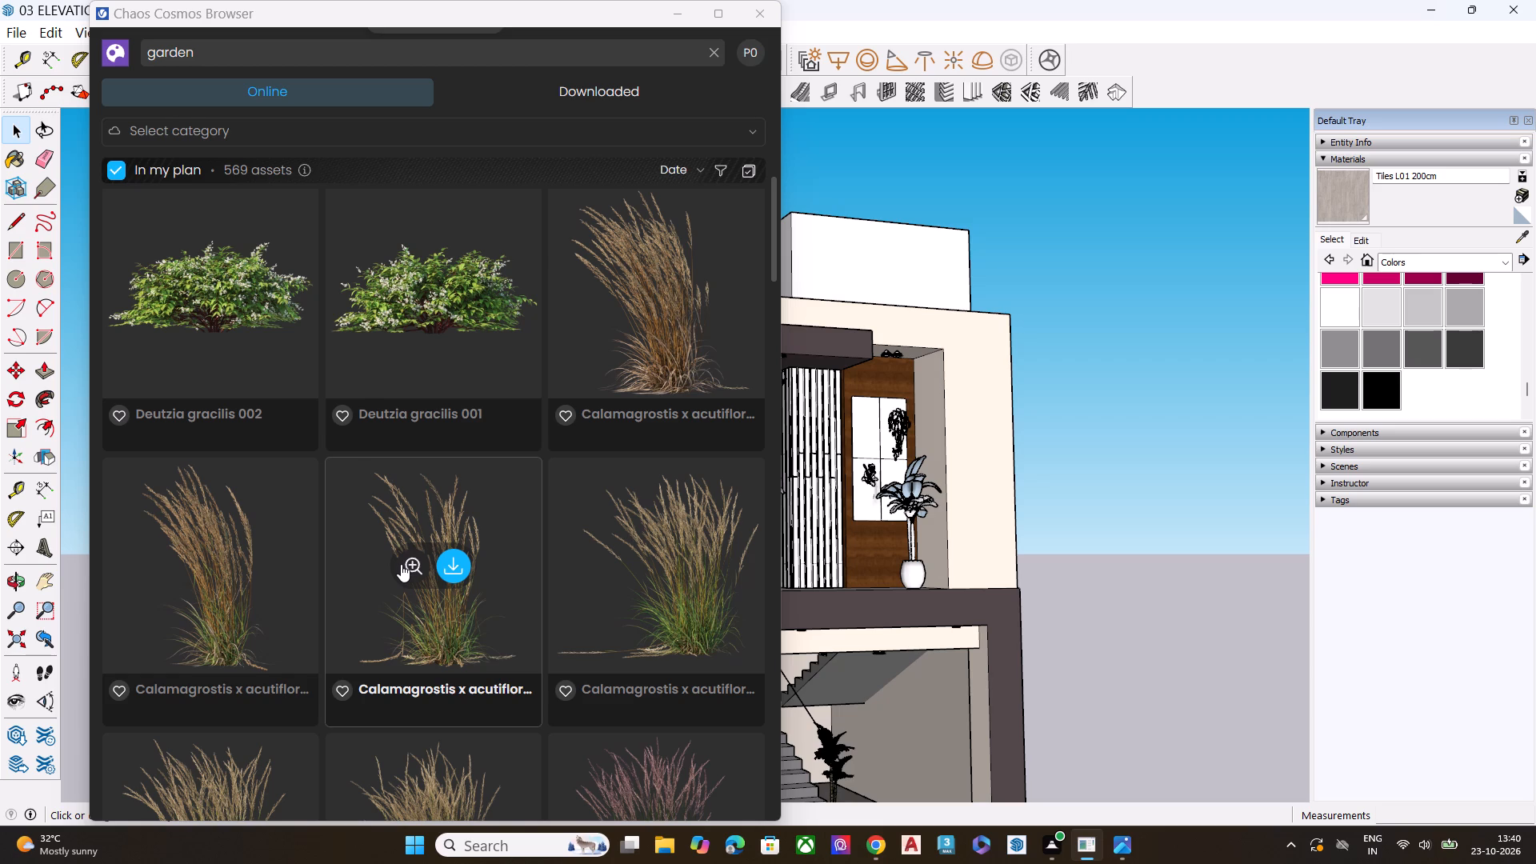
pyautogui.scroll(-8, 650, 570)
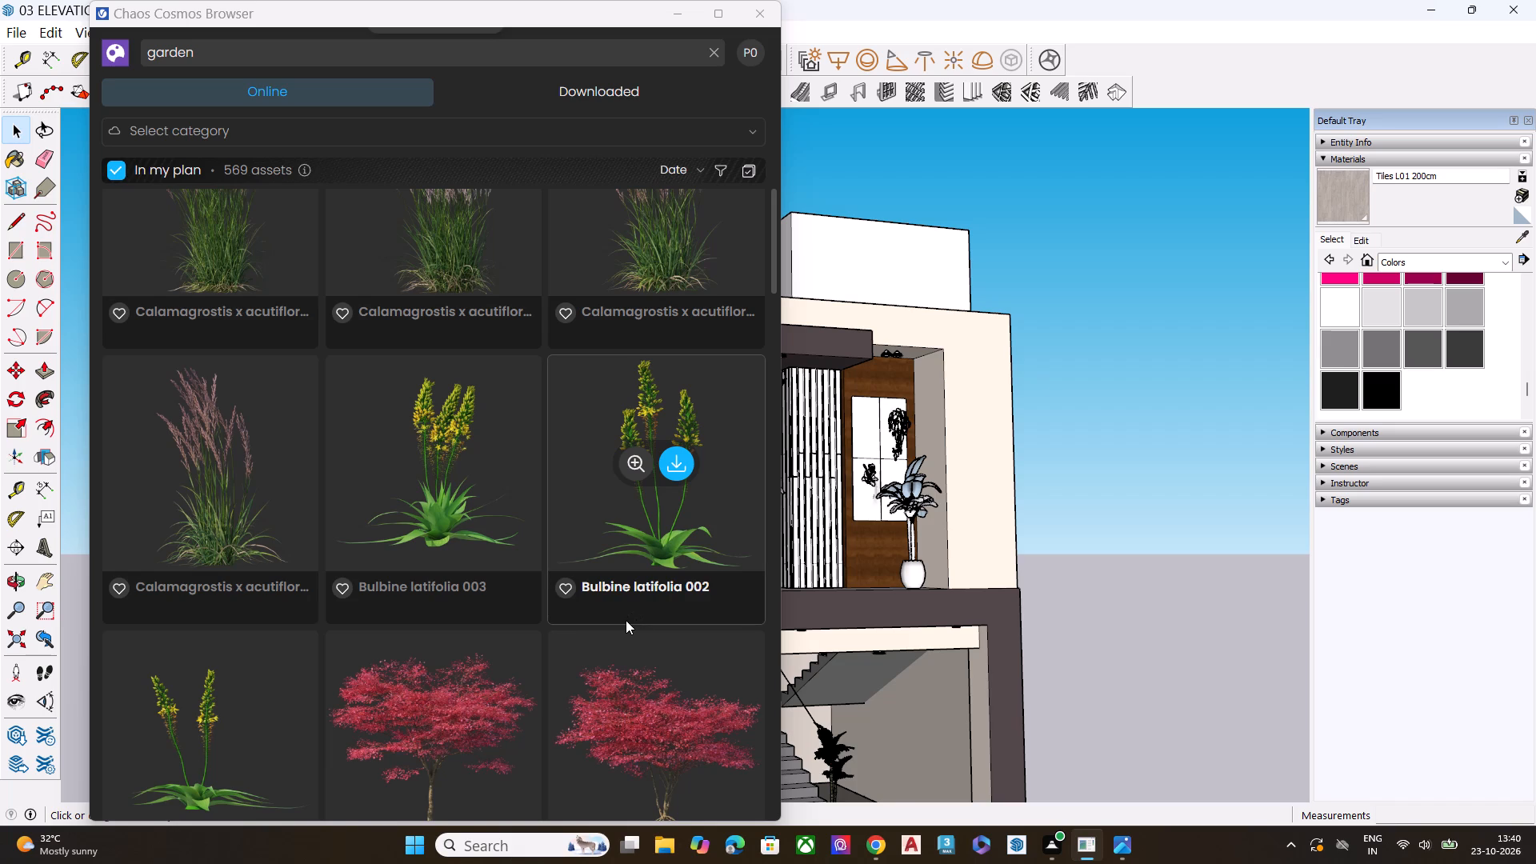
pyautogui.scroll(-3, 620, 630)
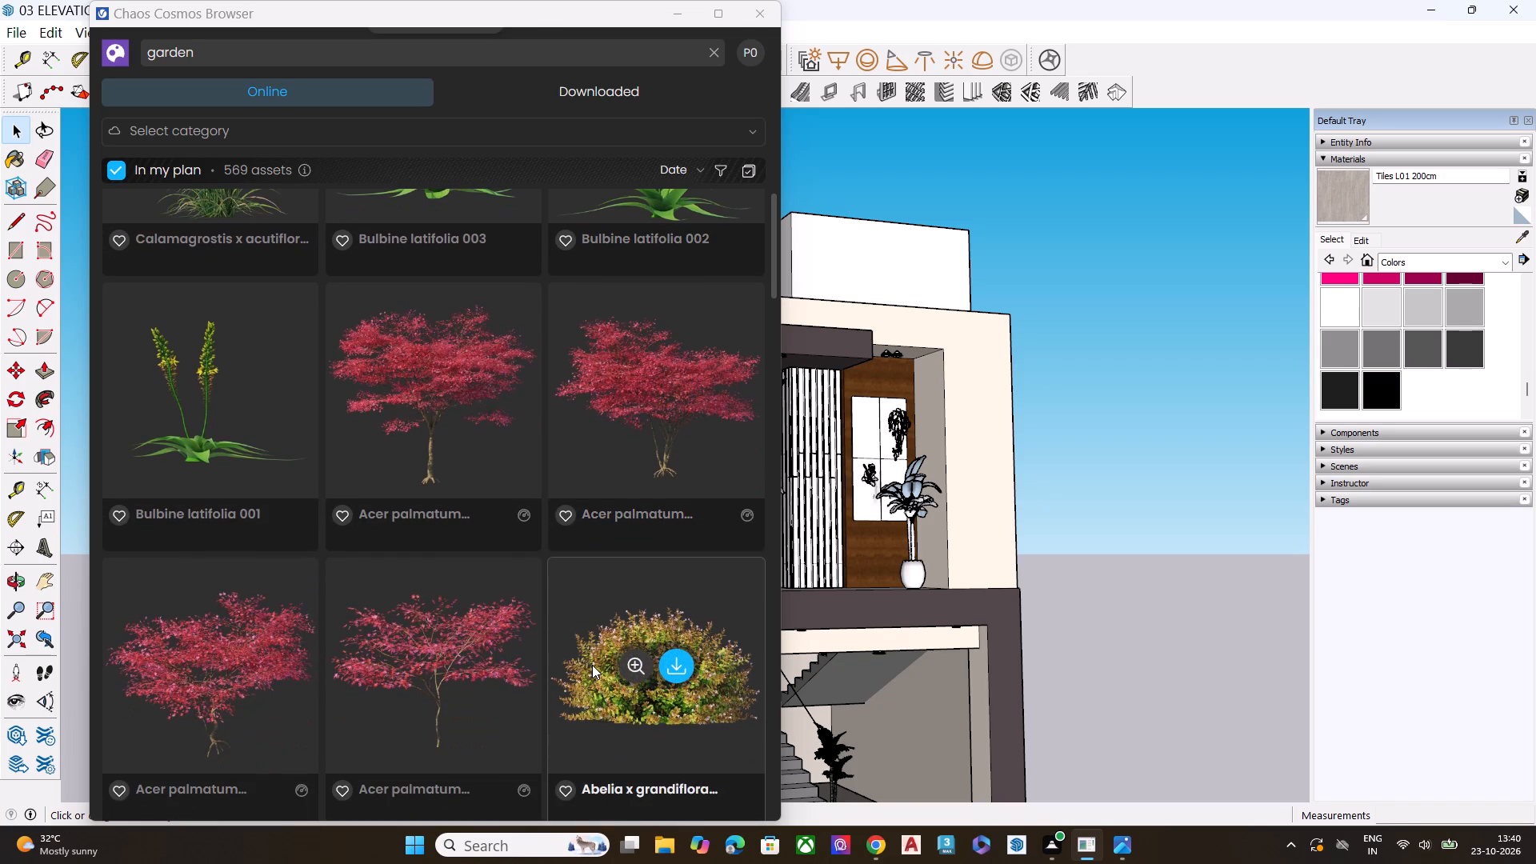
pyautogui.scroll(1, 592, 665)
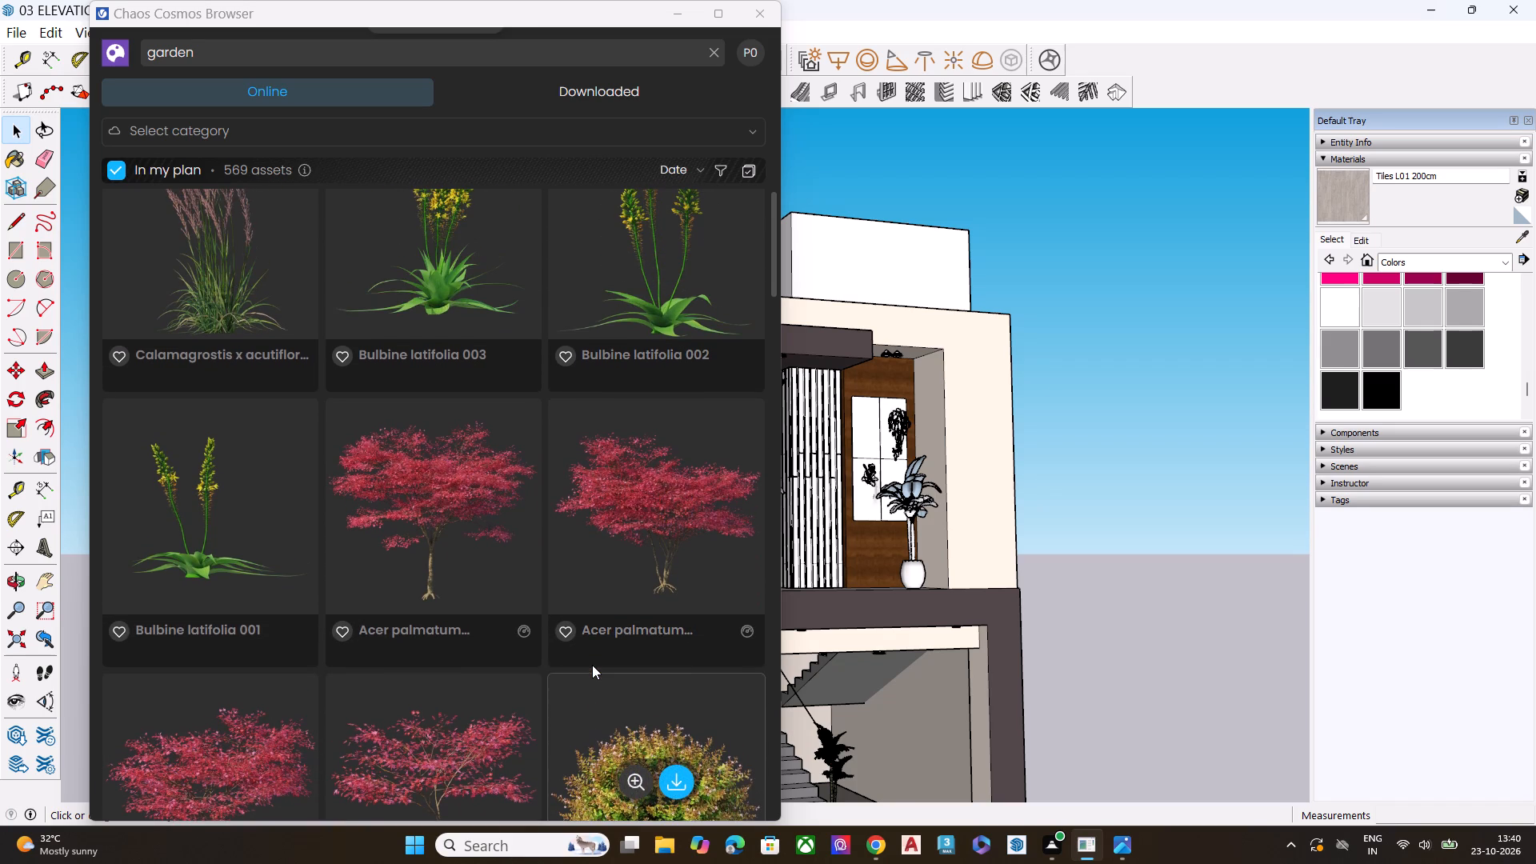
pyautogui.scroll(-1, 514, 684)
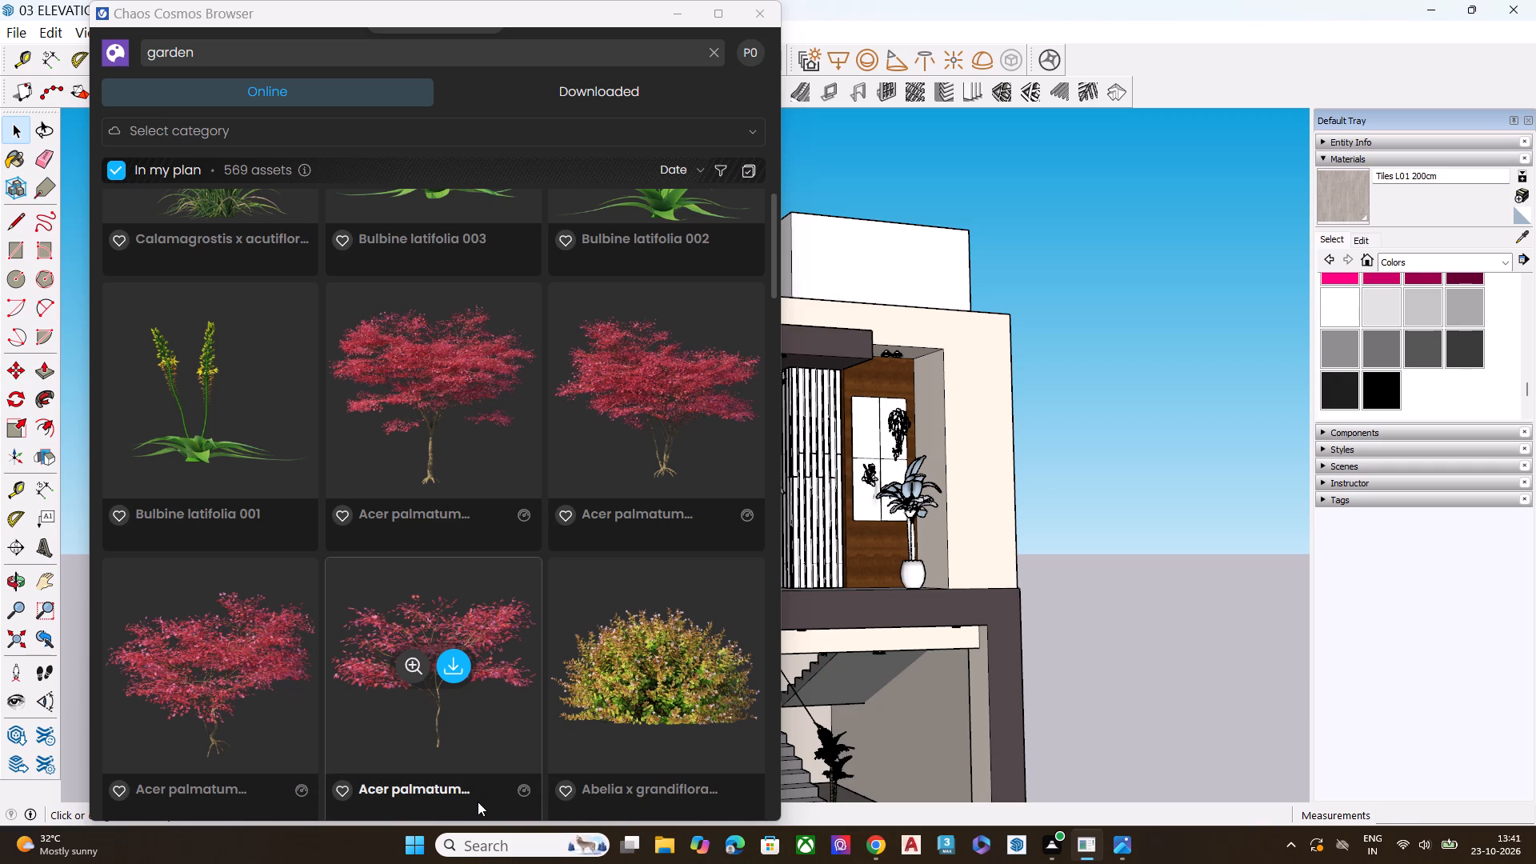
pyautogui.moveTo(477, 766); pyautogui.dragTo(327, 830, button='right')
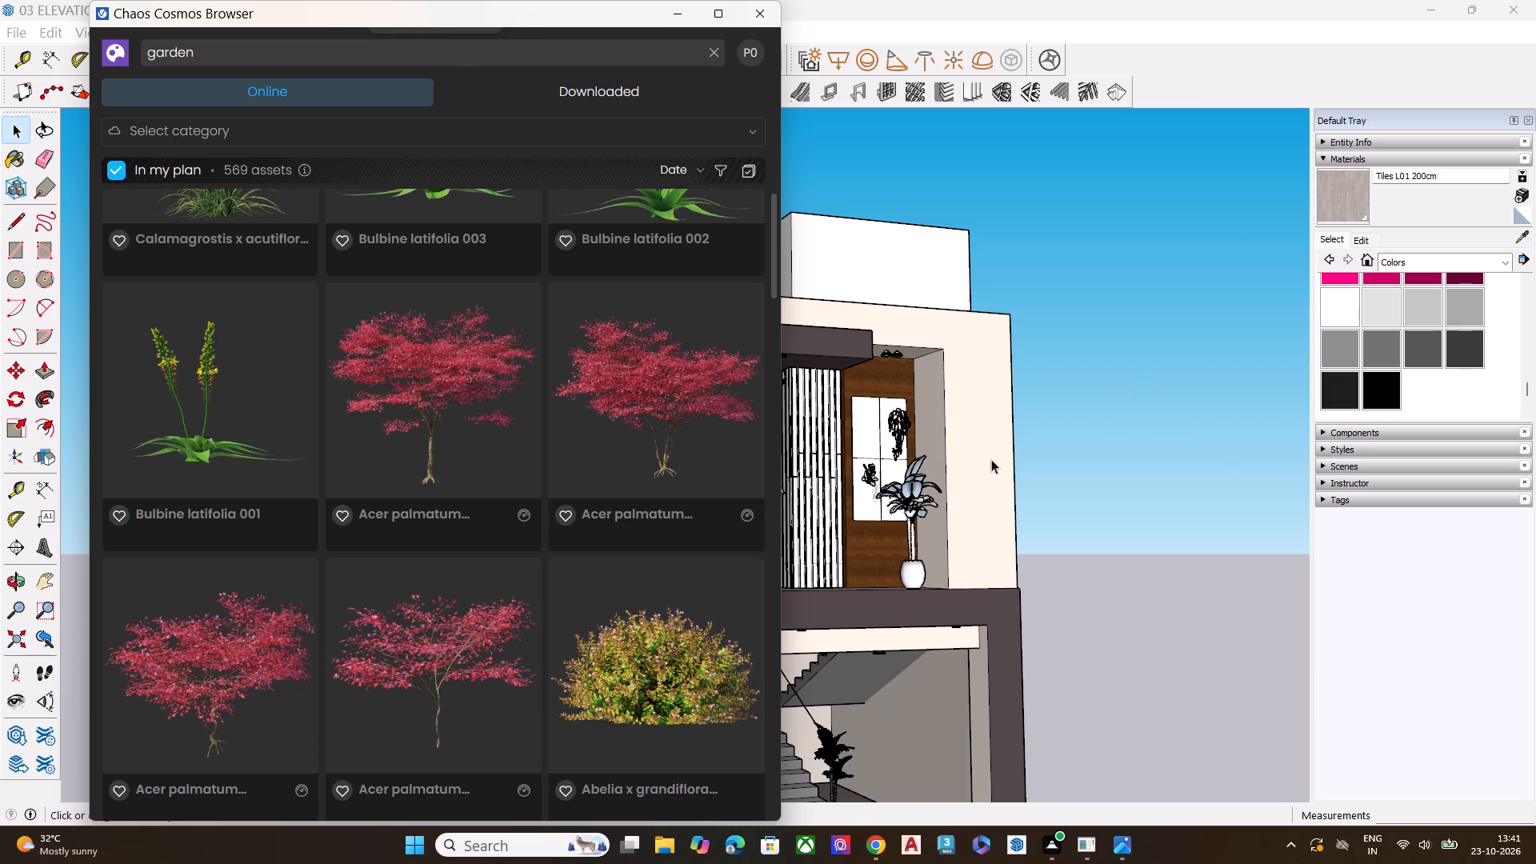
# Examine further Chaos Cosmos garden results, from the Ludwigia shrubs and potted ficus to the Aucuba shrubs and Podocarpus trees.
pyautogui.scroll(-11, 527, 561)
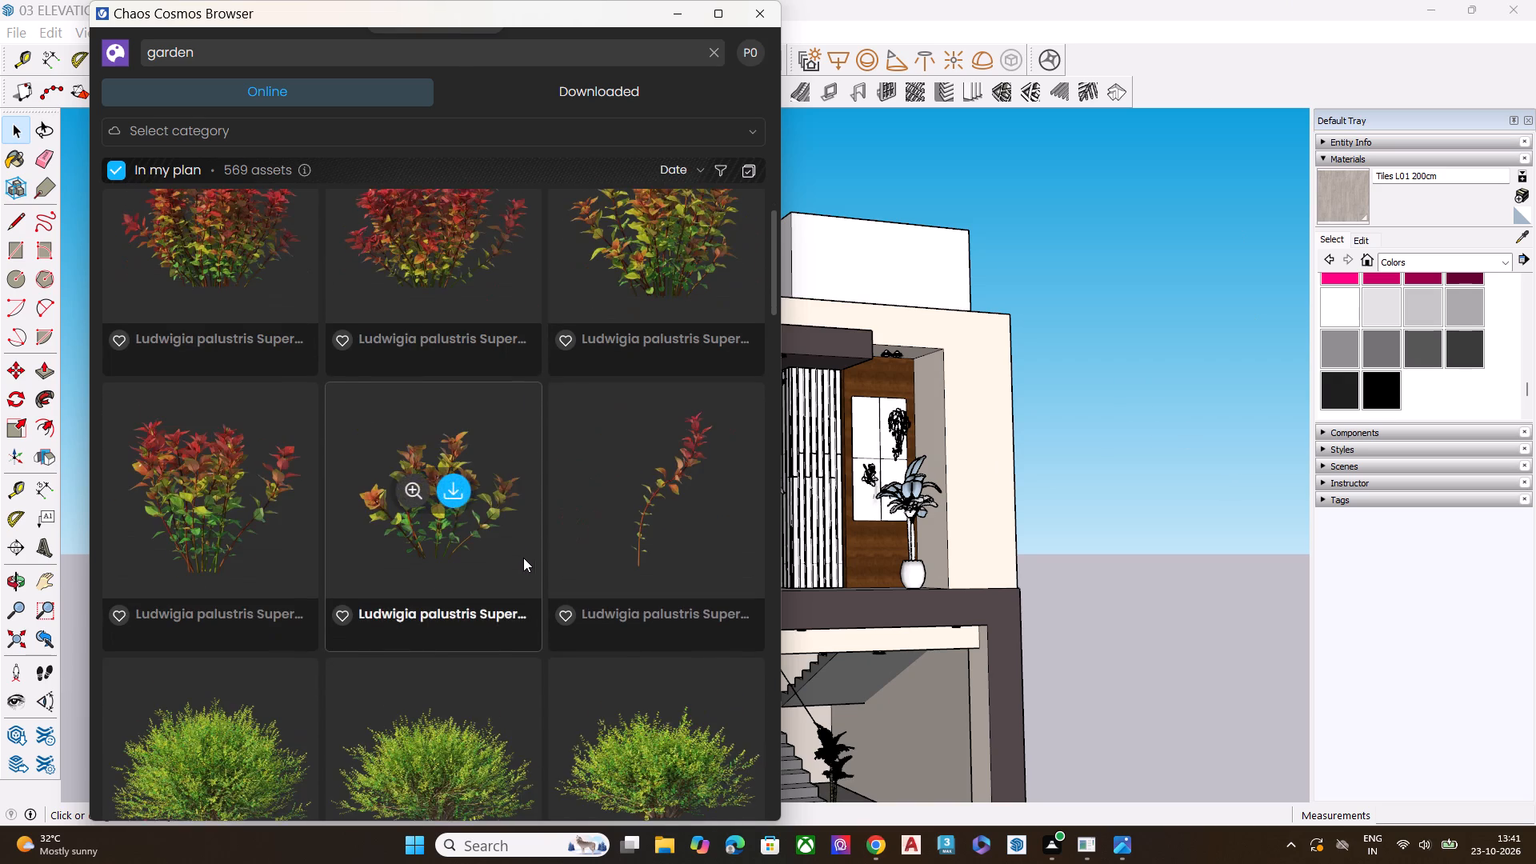
pyautogui.scroll(-11, 522, 558)
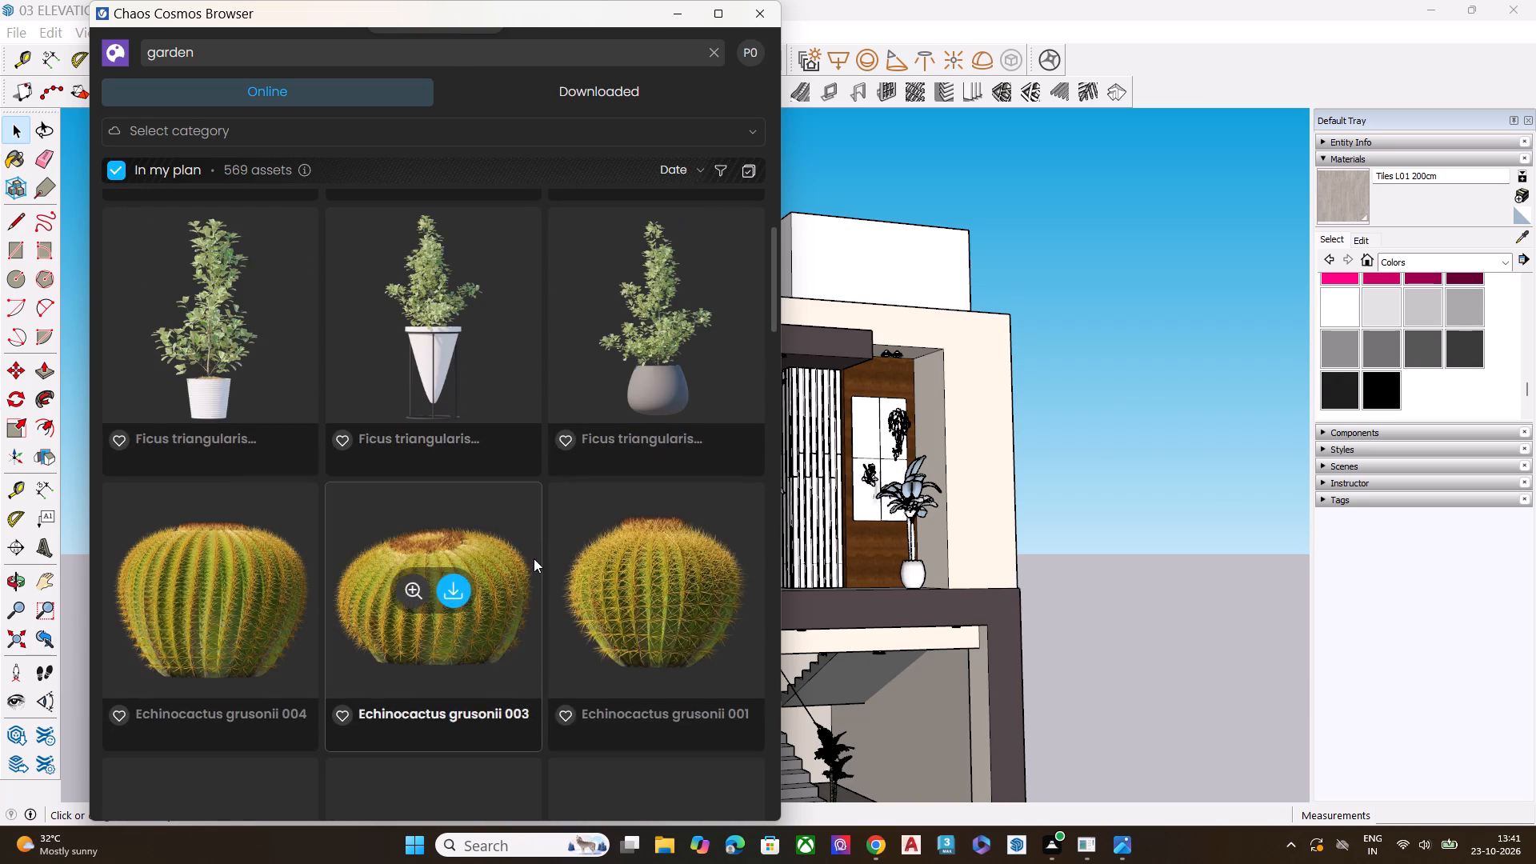
pyautogui.scroll(-5, 534, 558)
pyautogui.scroll(5, 535, 556)
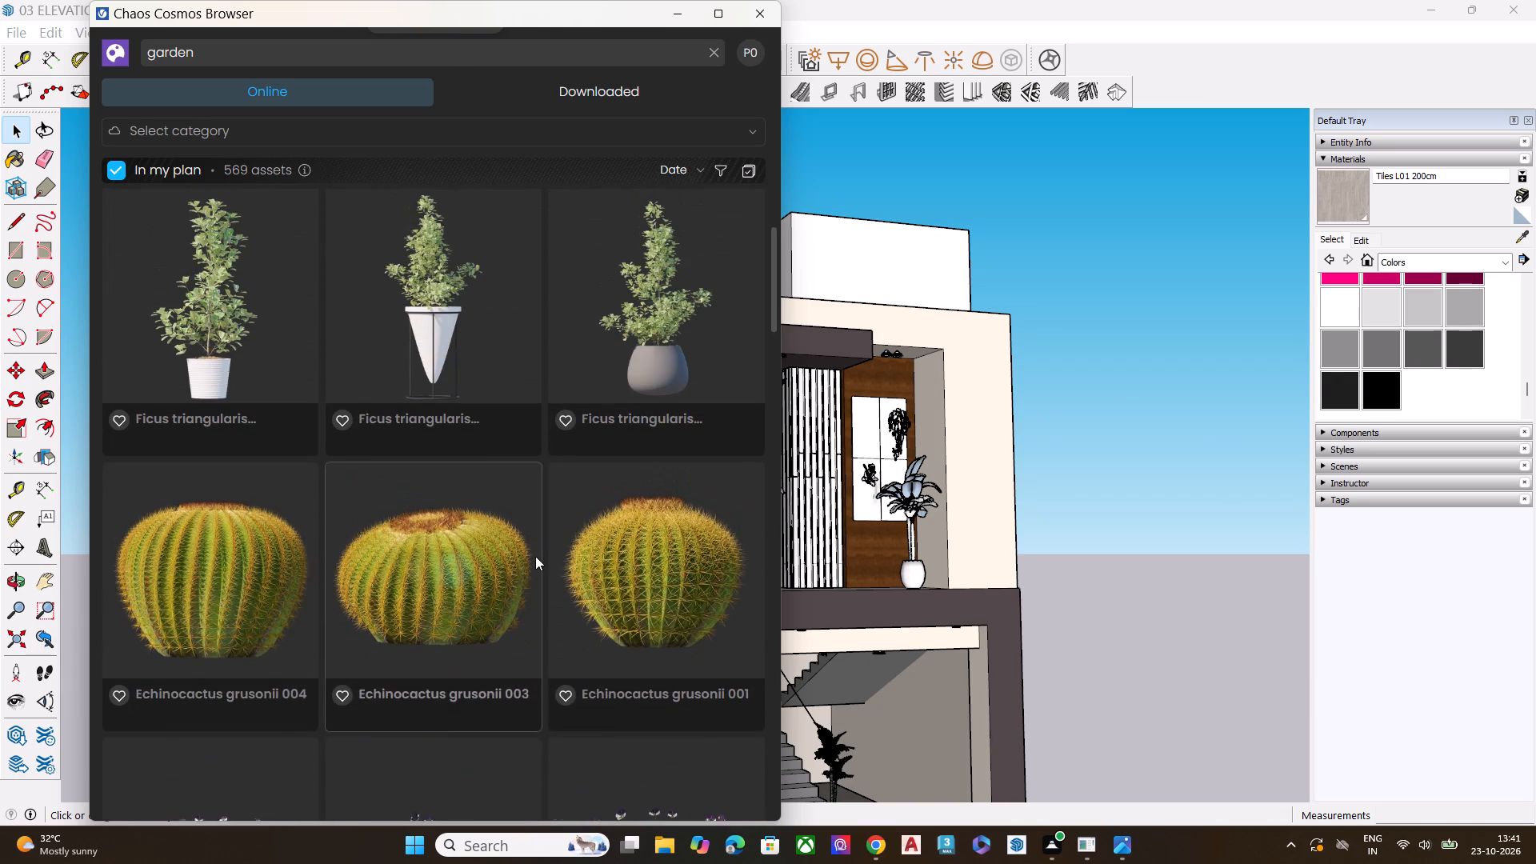
pyautogui.scroll(-19, 535, 556)
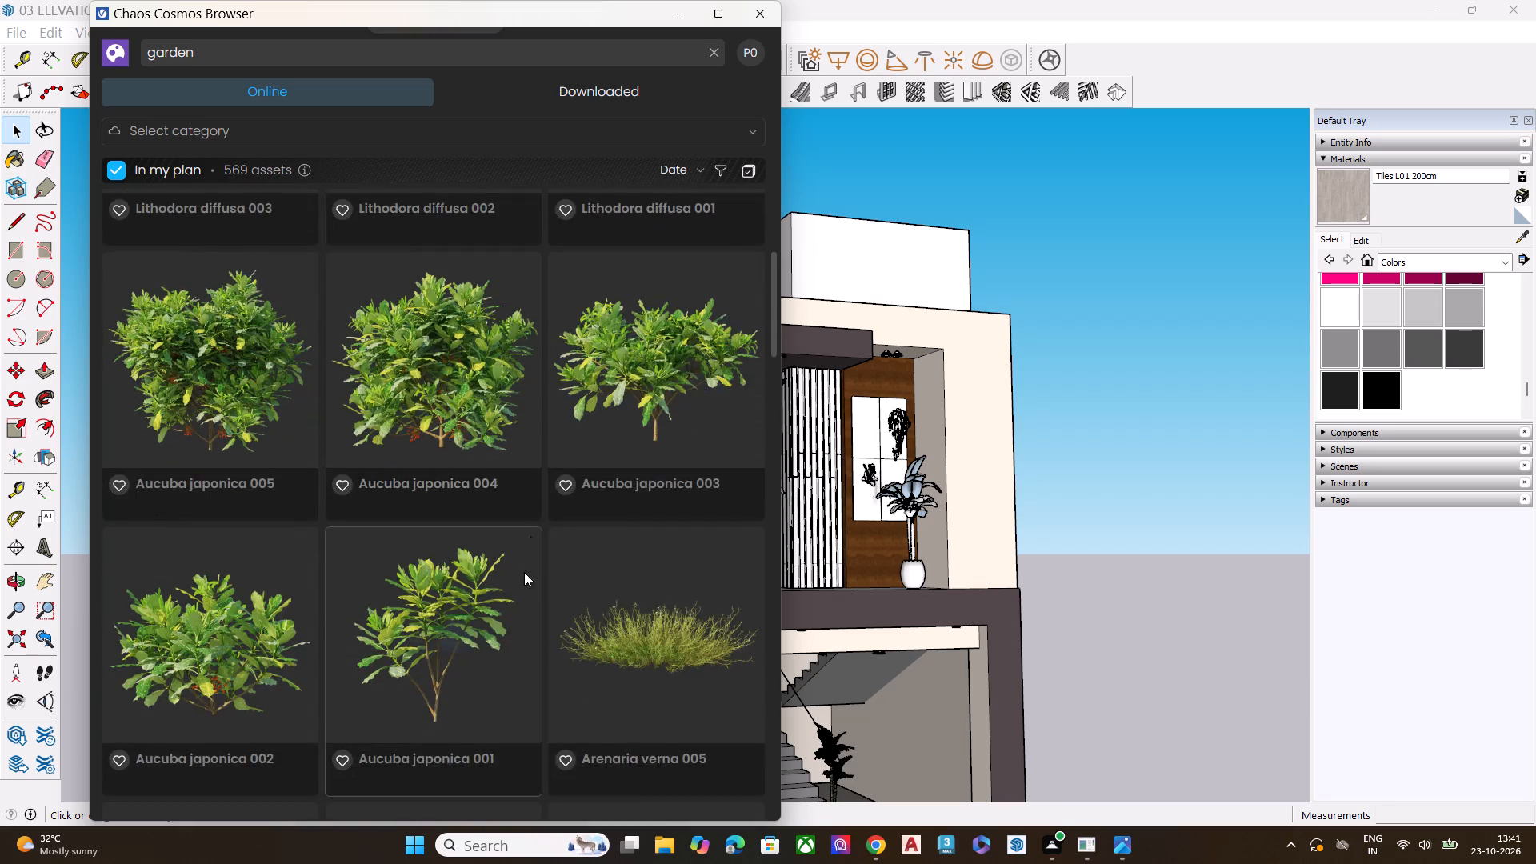
pyautogui.scroll(-9, 524, 572)
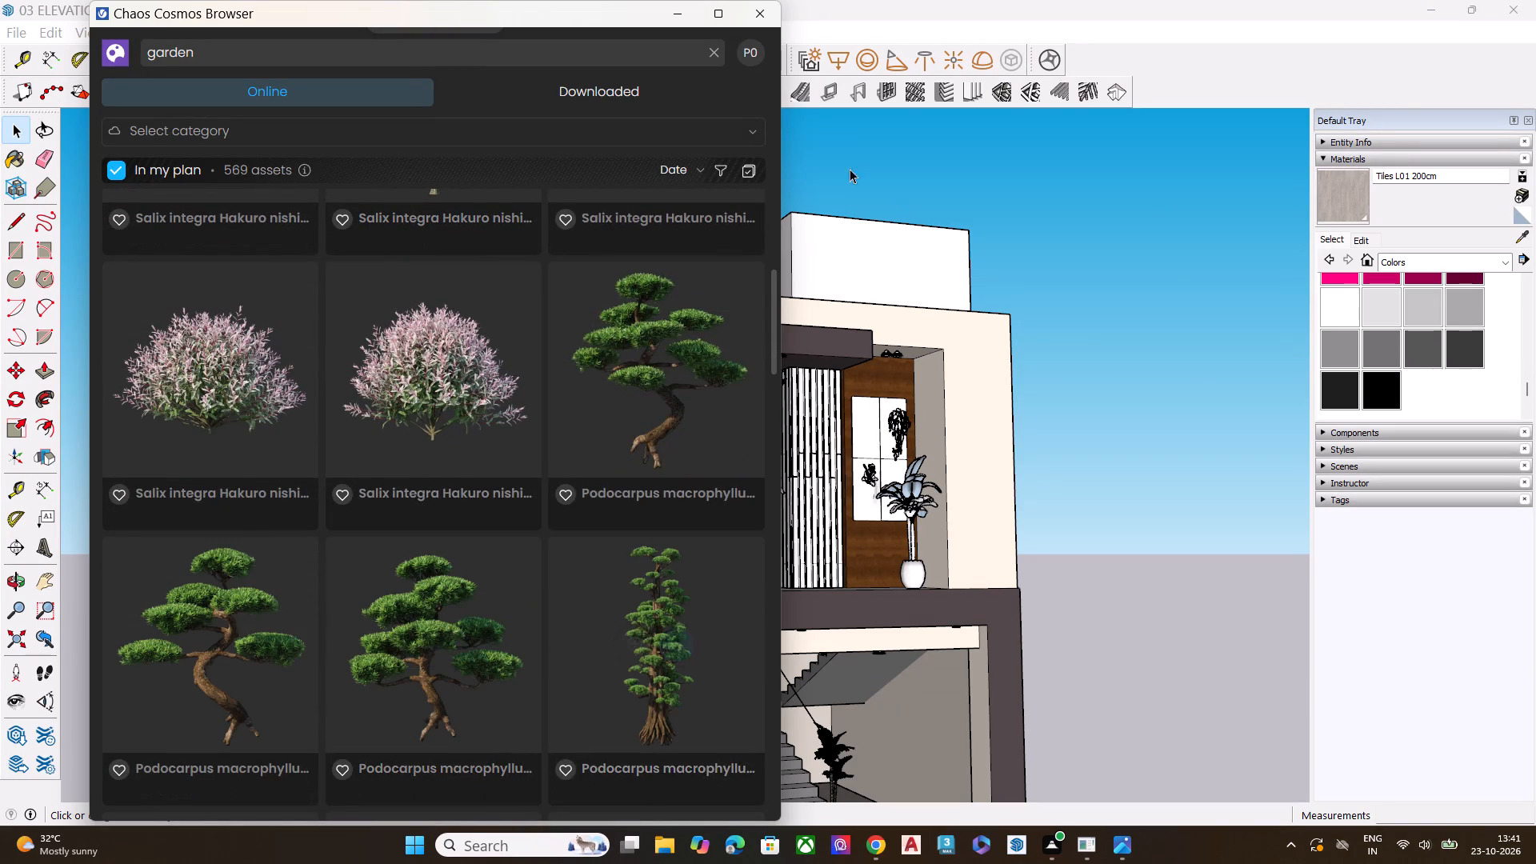
pyautogui.click(785, 43)
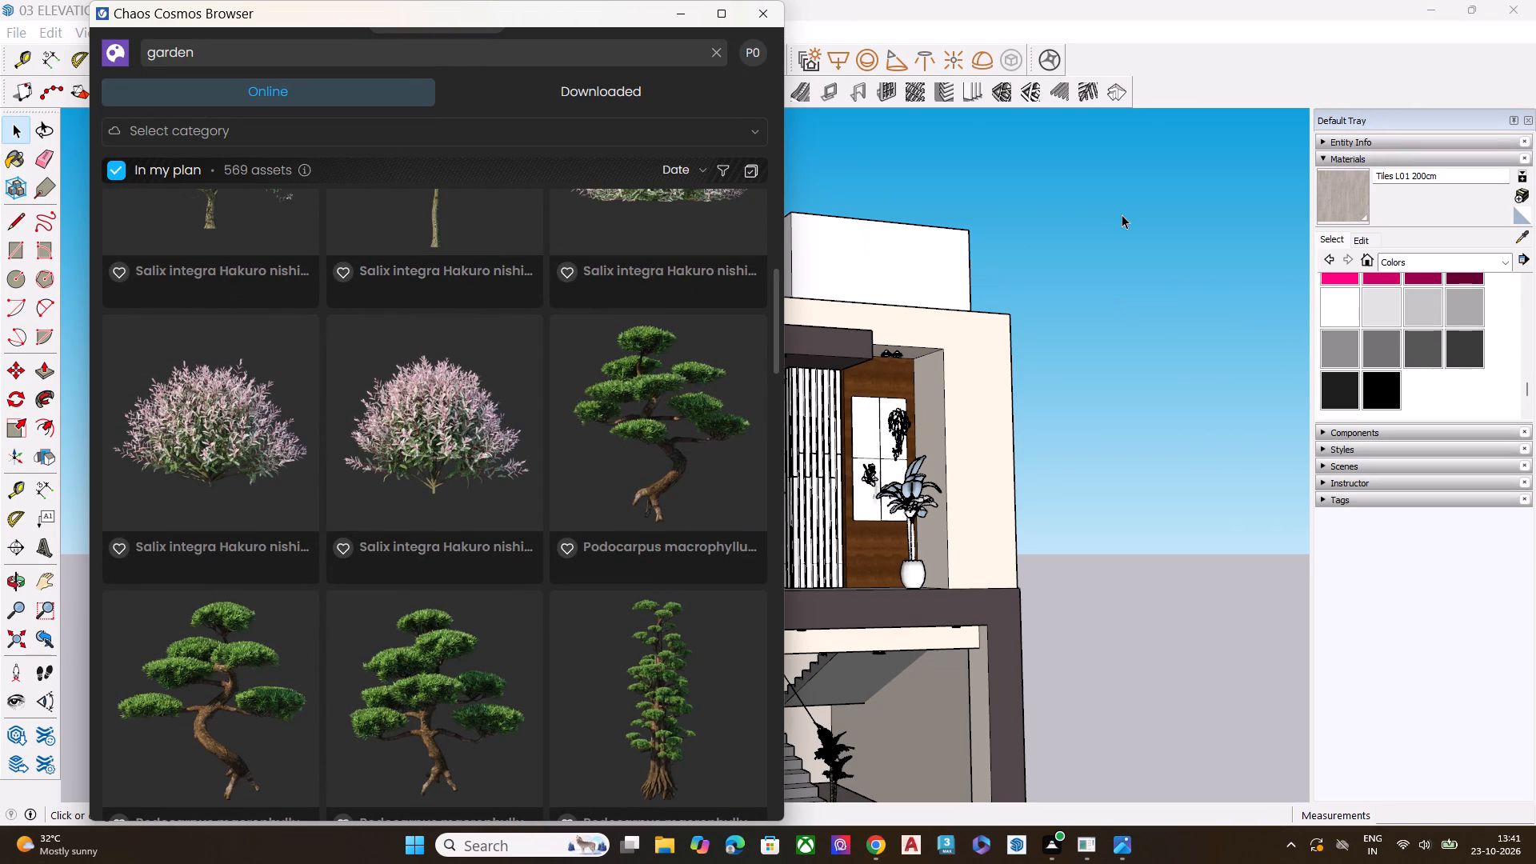
pyautogui.click(1122, 215)
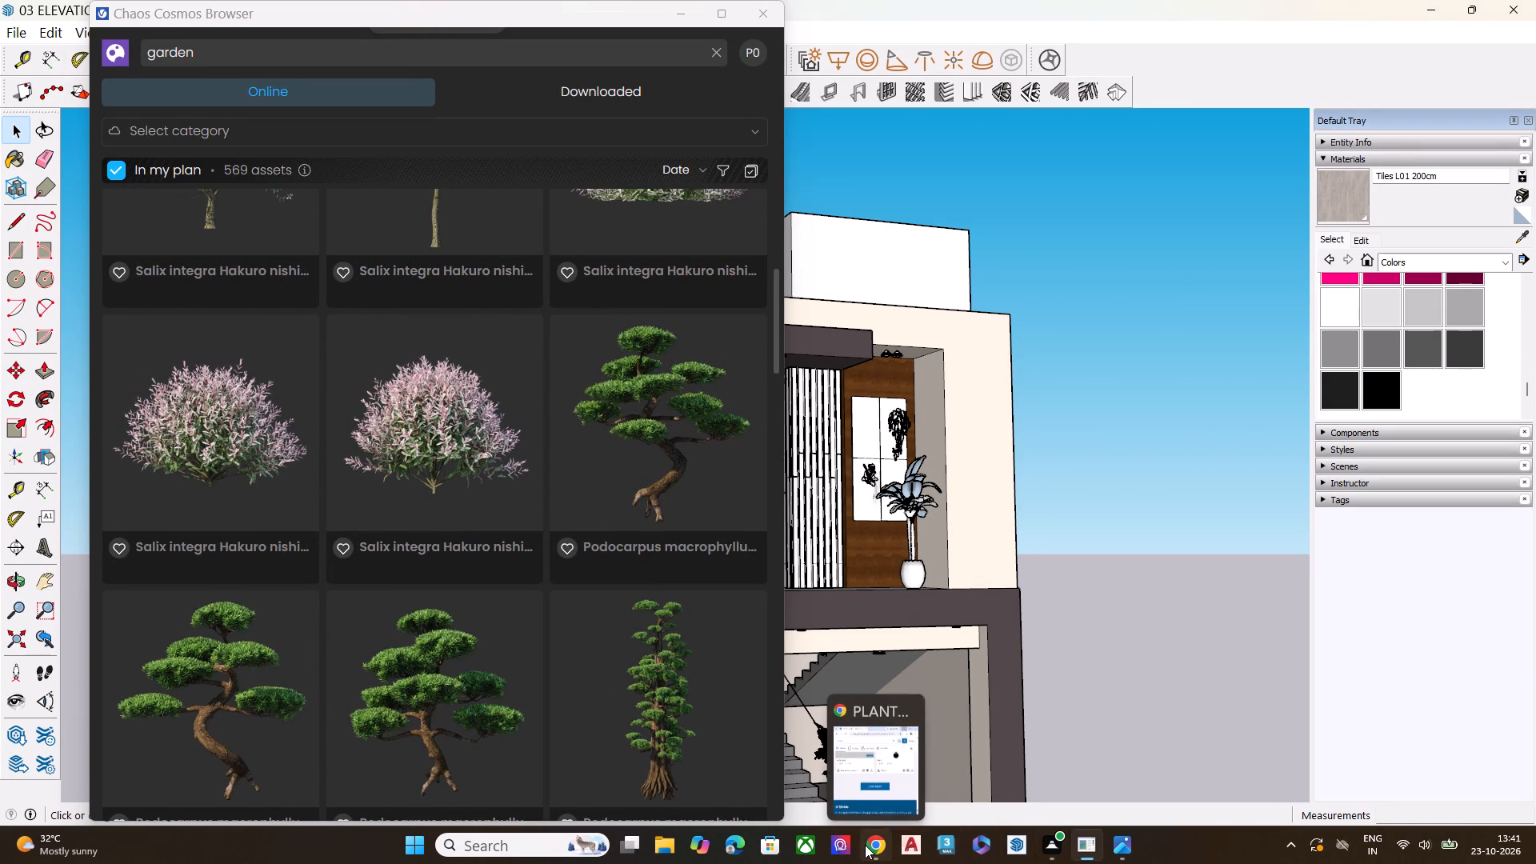
# Switch to Chrome and search the 3D Warehouse models for "GARDEN" in place of the plant search.
pyautogui.click(870, 850)
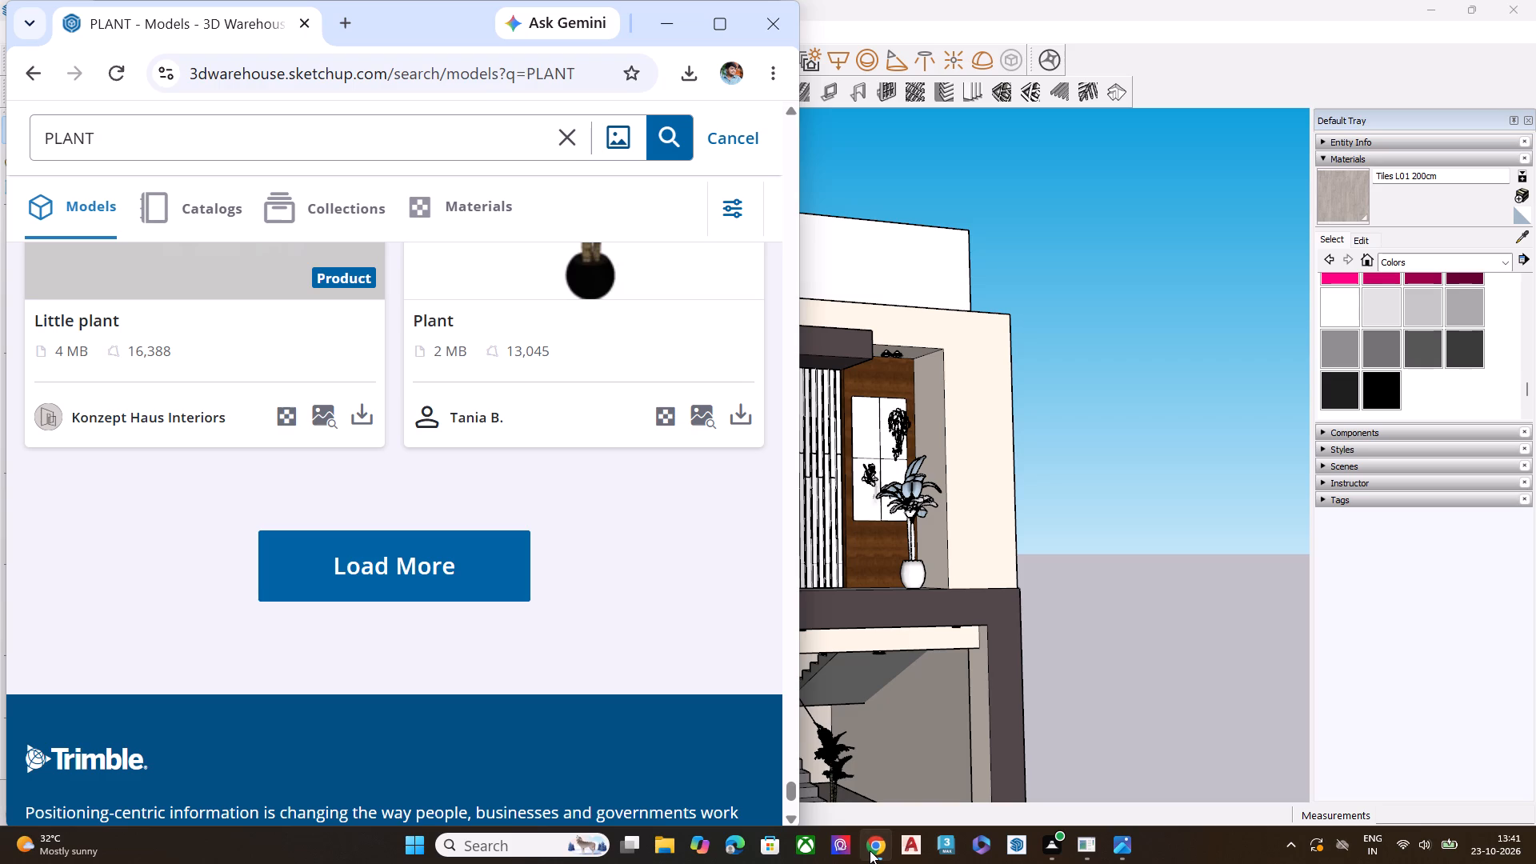
pyautogui.click(479, 575)
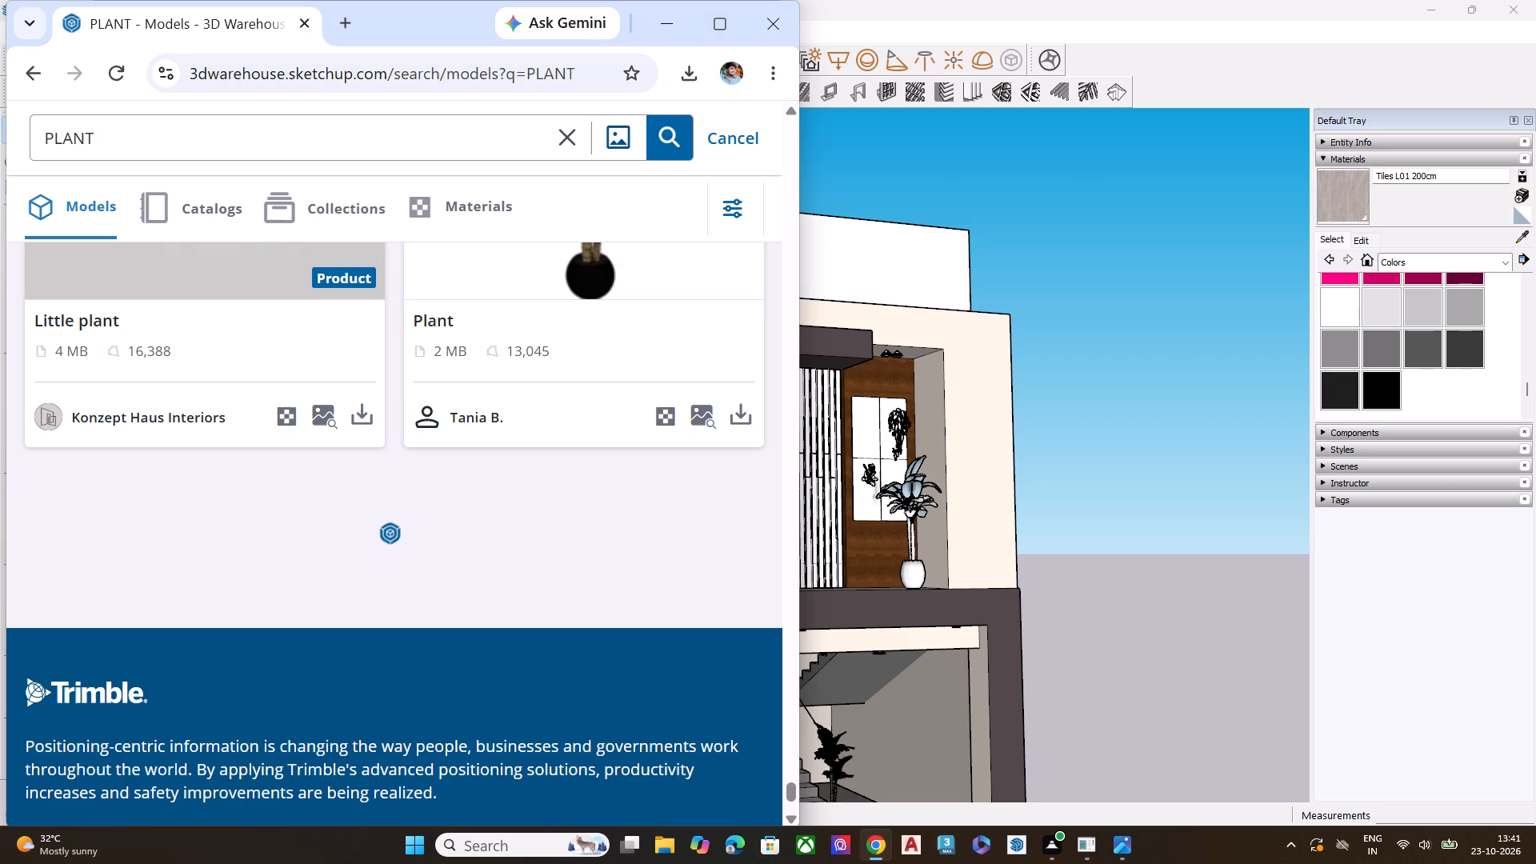
pyautogui.click(569, 139)
pyautogui.write('GARDEN')
pyautogui.press('Return')
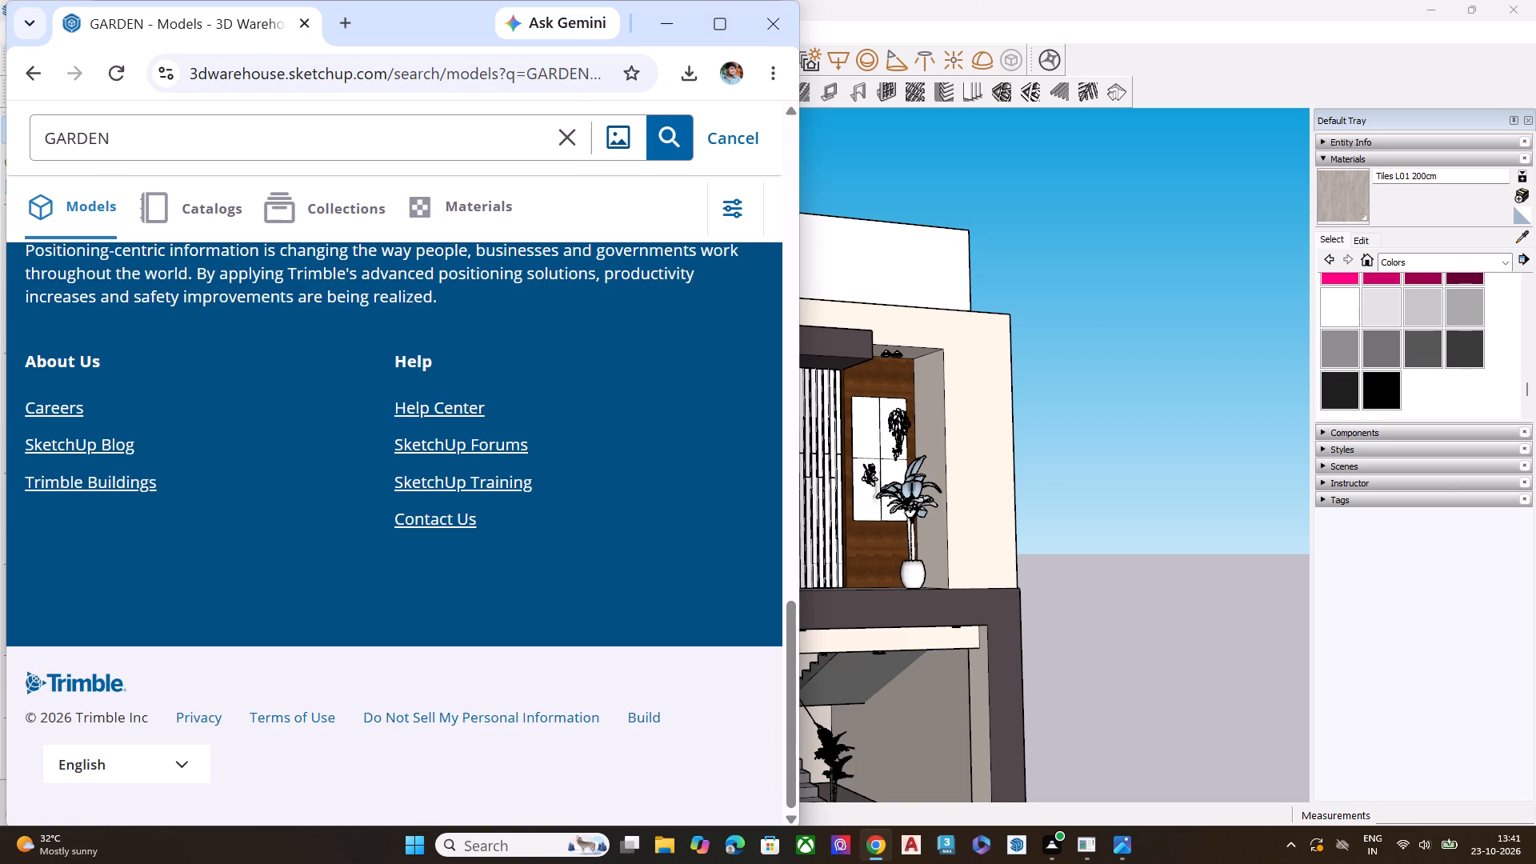
# Examine the first 3D Warehouse garden models, including the green walls, planted water features and landscaped yards.
pyautogui.scroll(9, 268, 273)
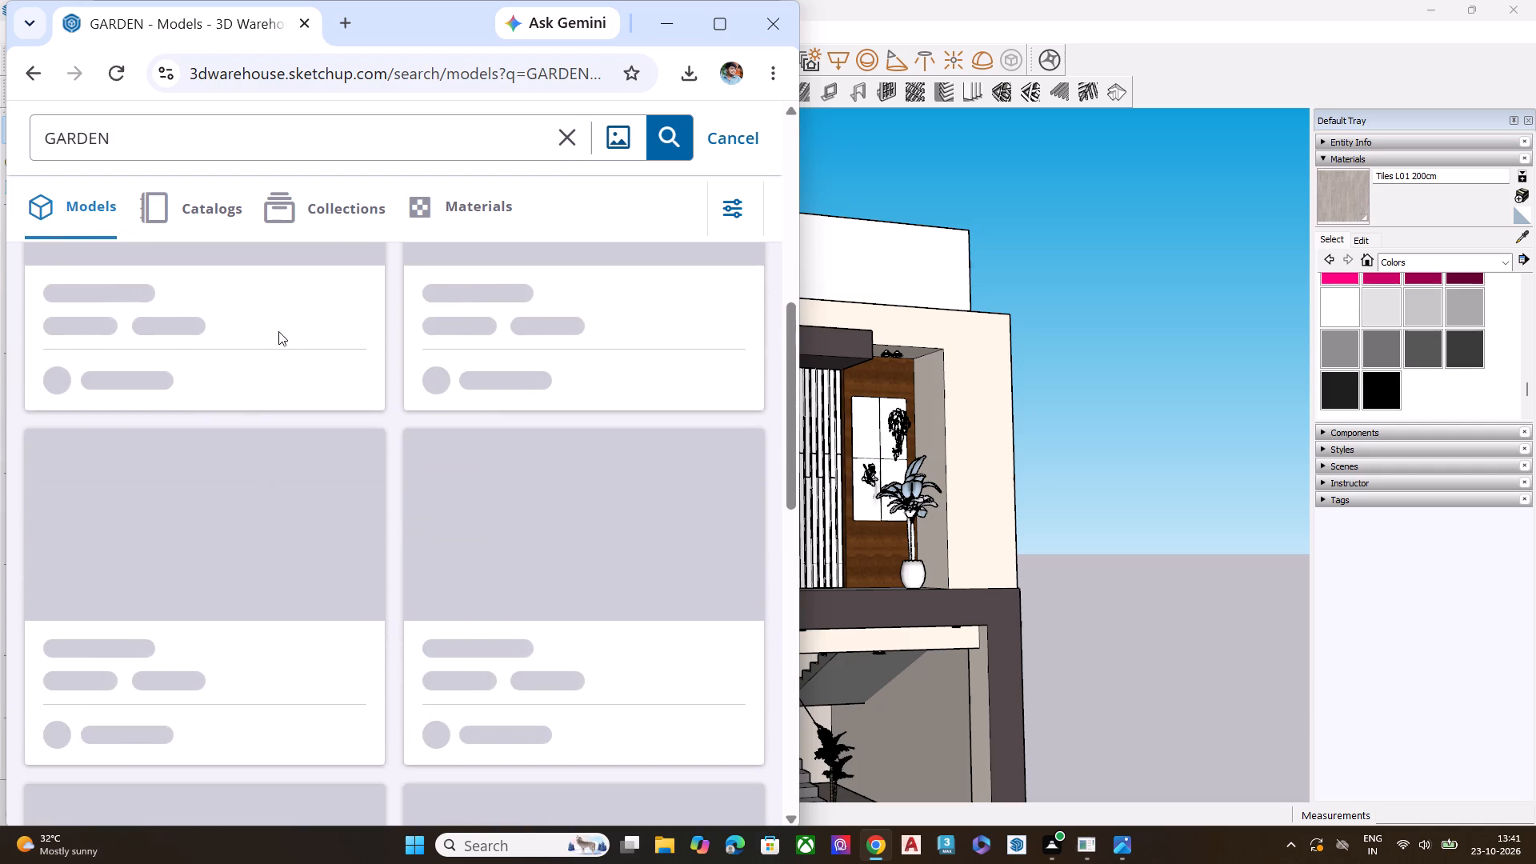
pyautogui.scroll(5, 305, 306)
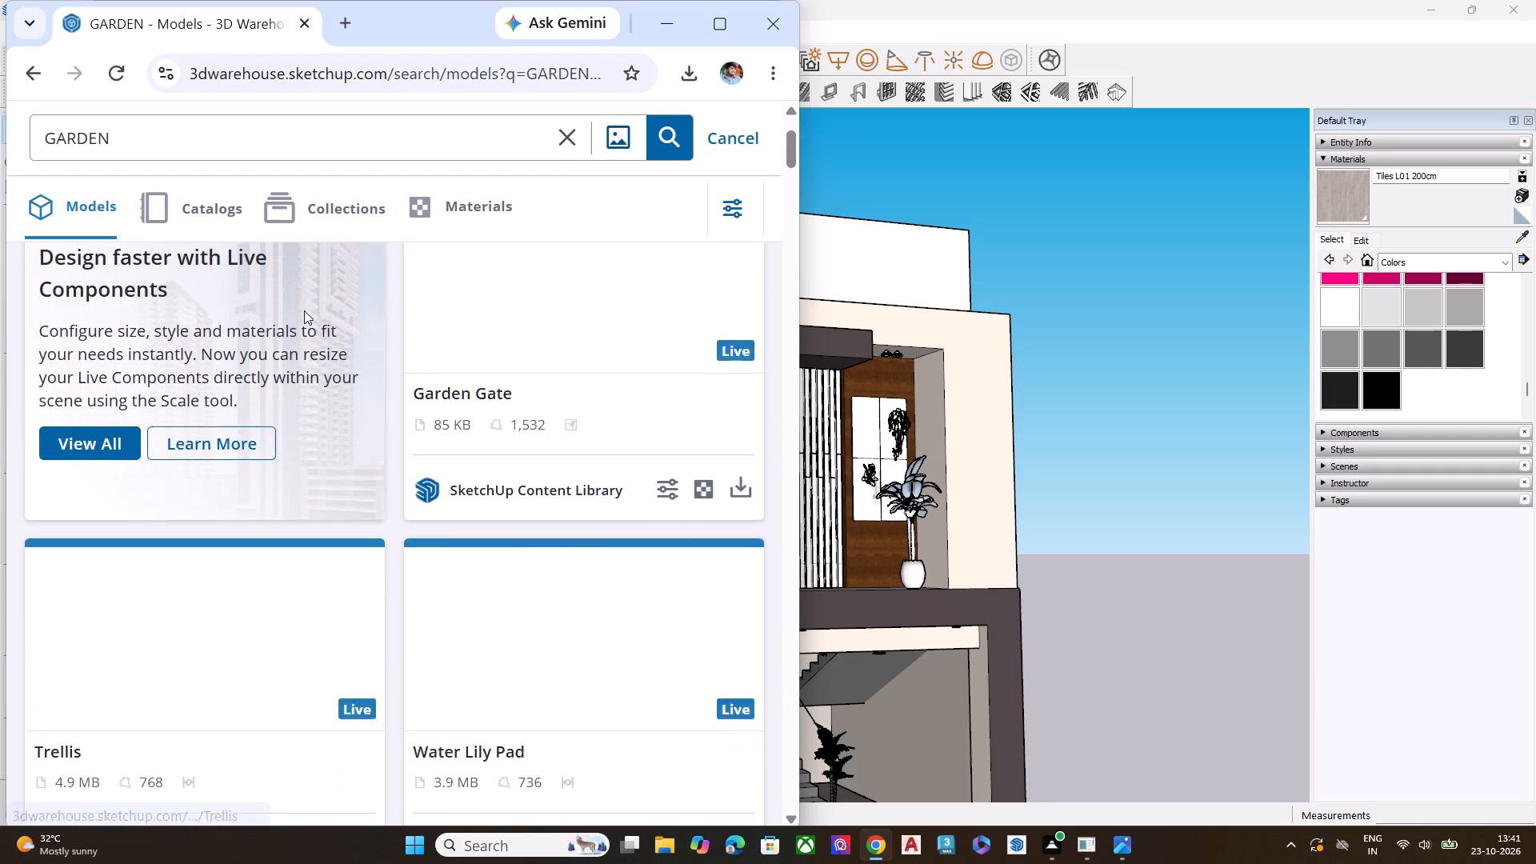
pyautogui.scroll(1, 510, 465)
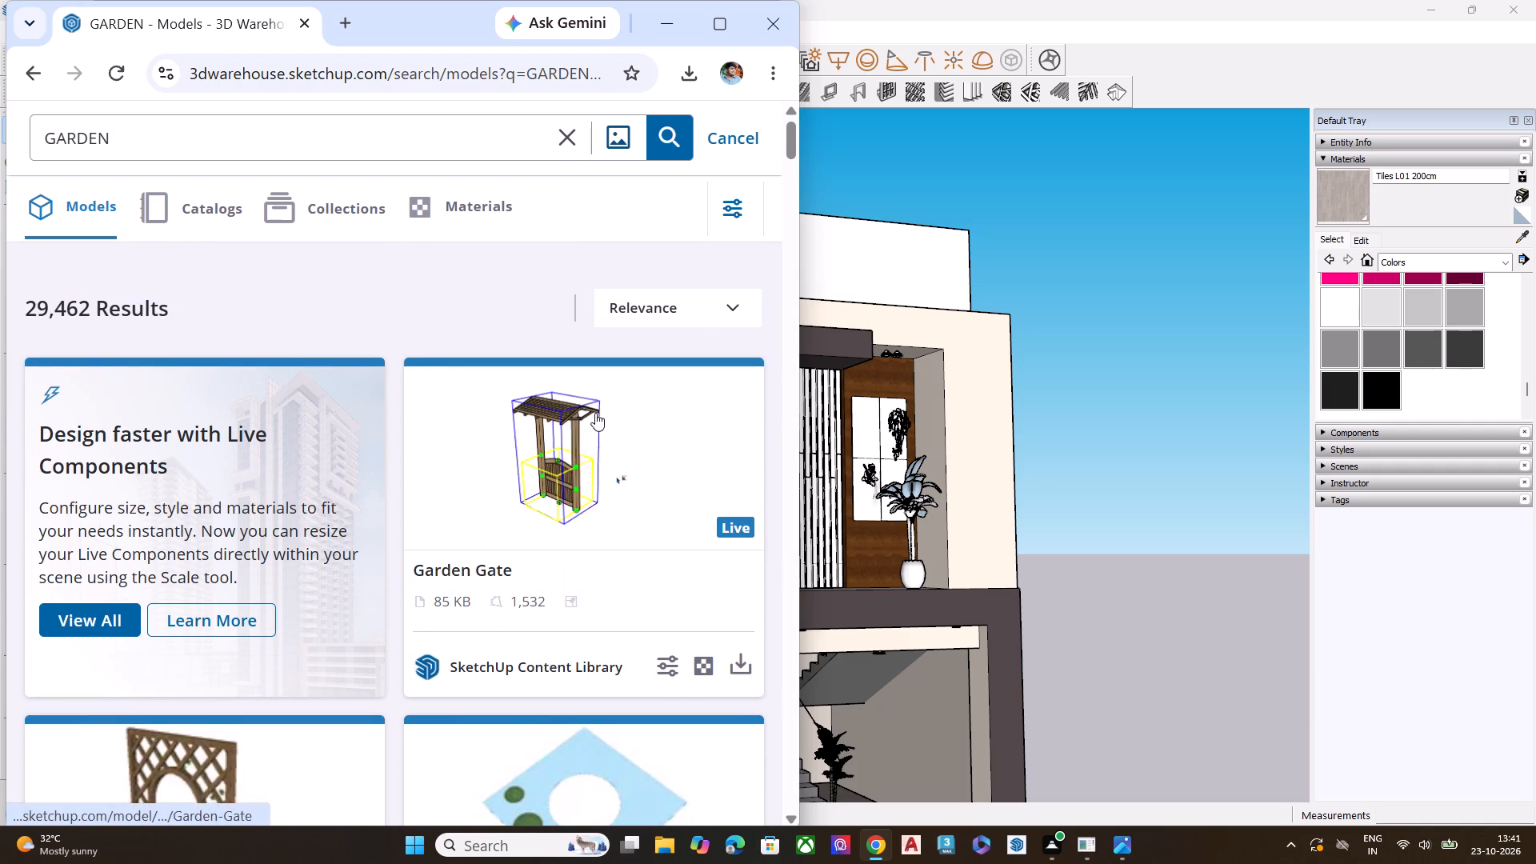
pyautogui.scroll(-8, 595, 413)
pyautogui.scroll(1, 571, 422)
pyautogui.scroll(-4, 570, 424)
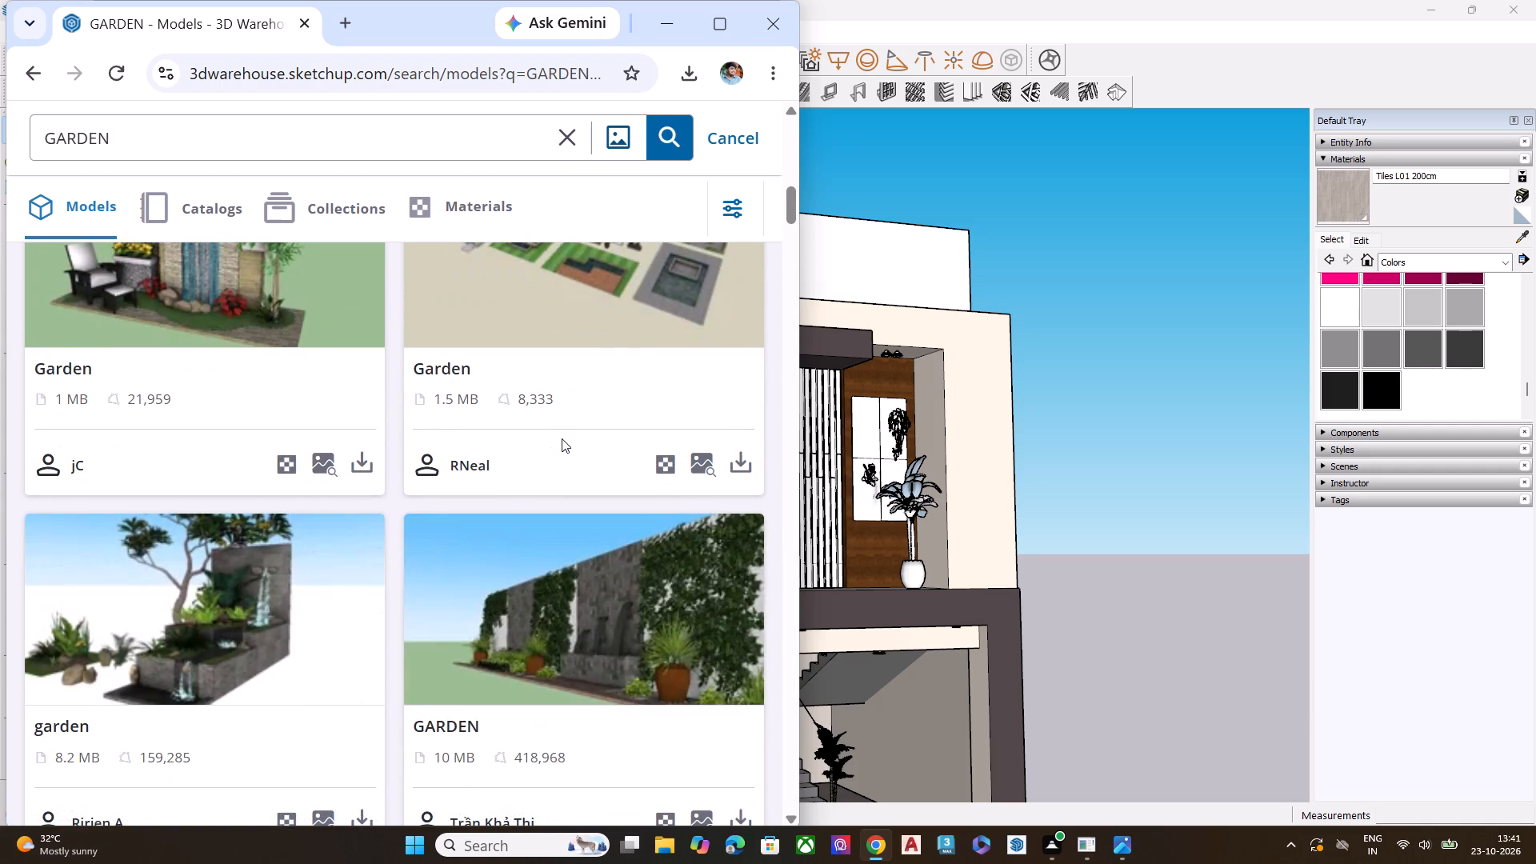
pyautogui.scroll(-4, 562, 438)
pyautogui.scroll(3, 561, 438)
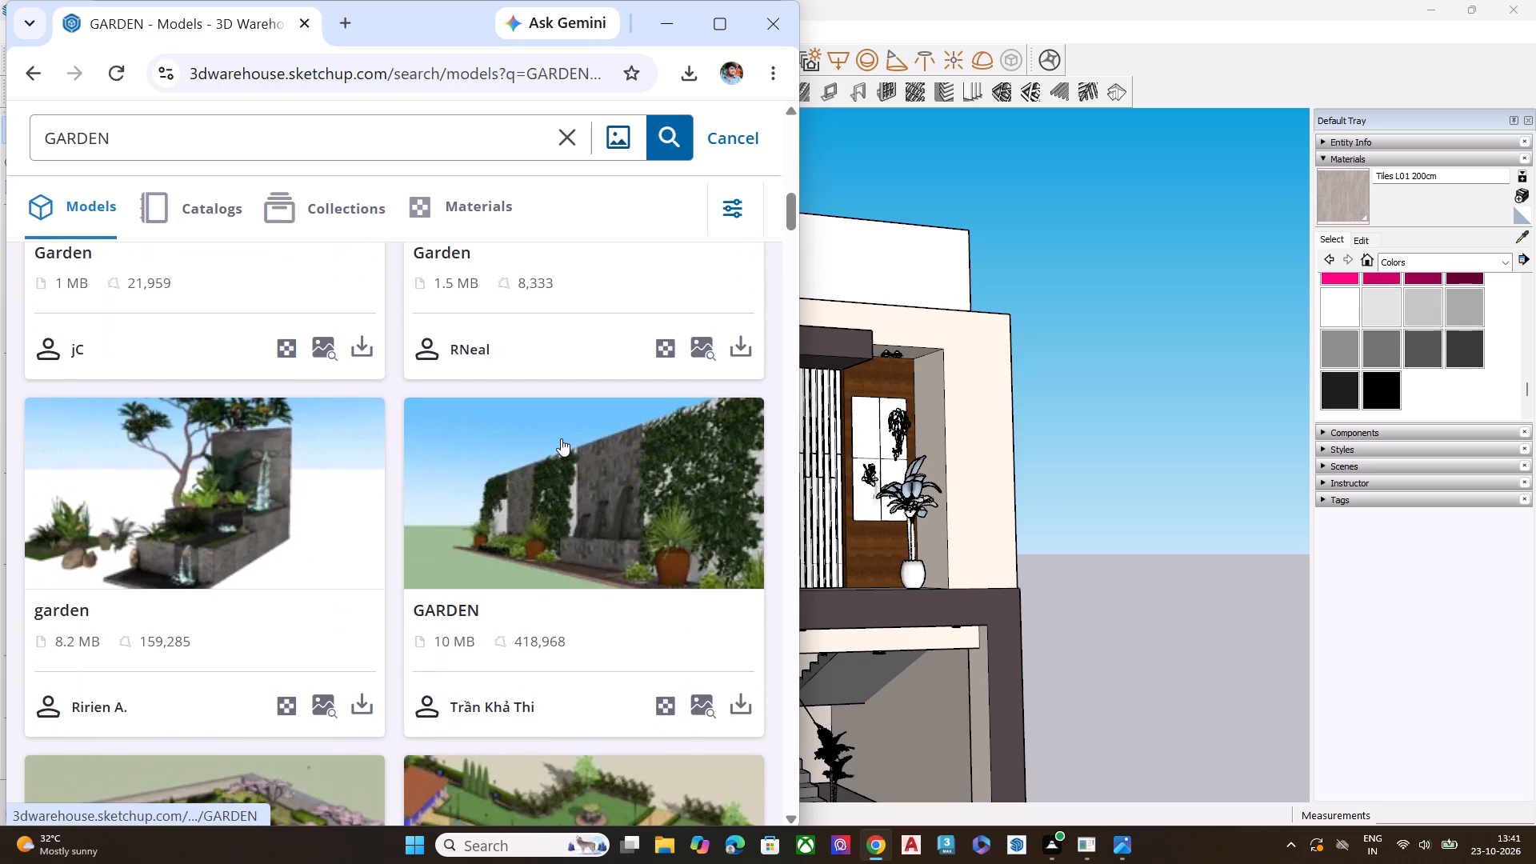
pyautogui.scroll(-2, 620, 514)
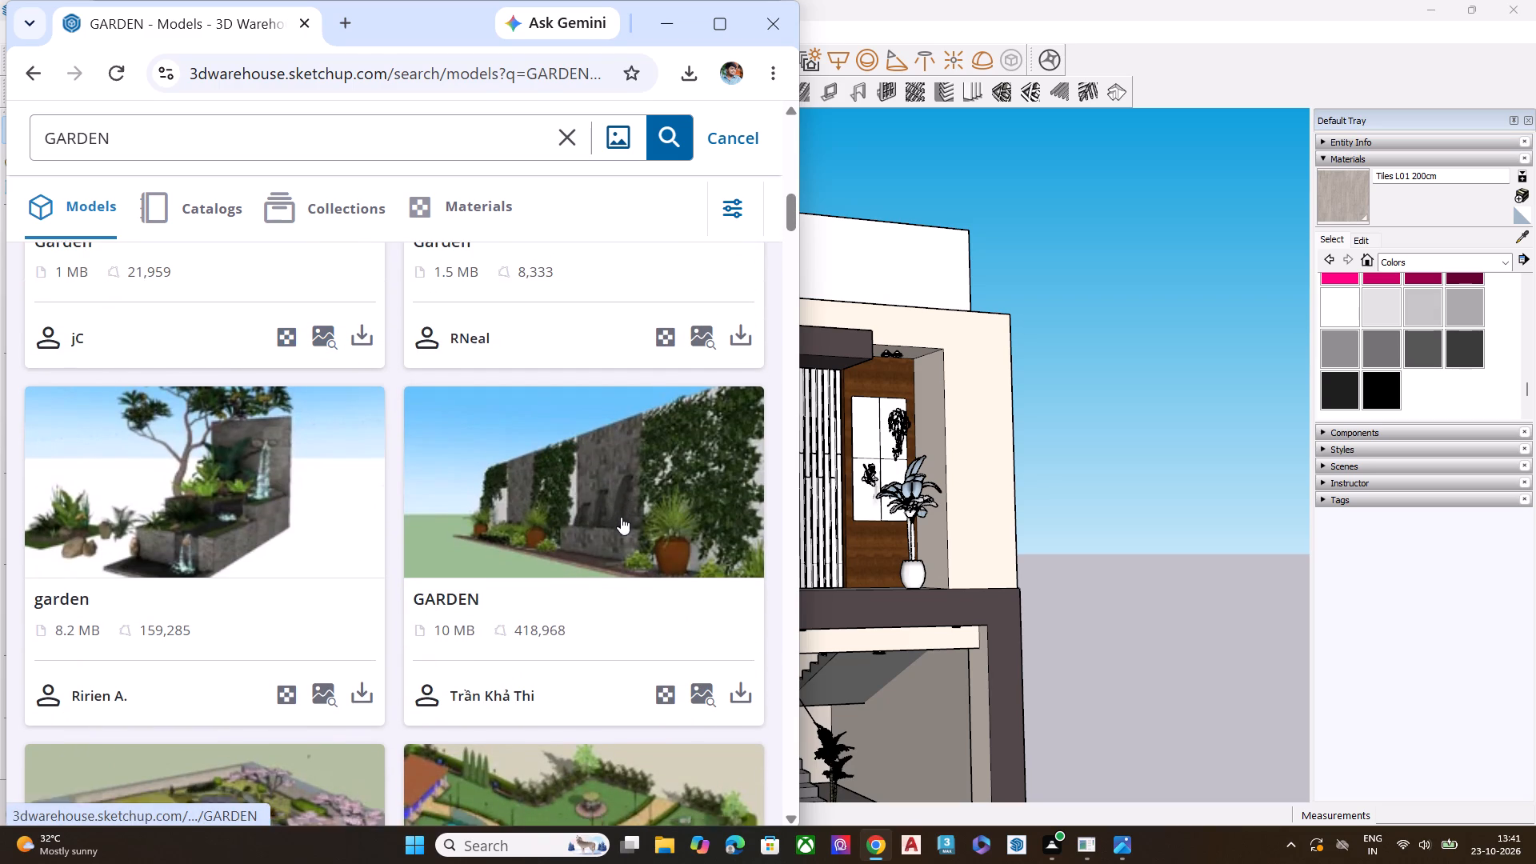
pyautogui.scroll(-6, 621, 517)
pyautogui.scroll(1, 628, 538)
pyautogui.scroll(-2, 627, 538)
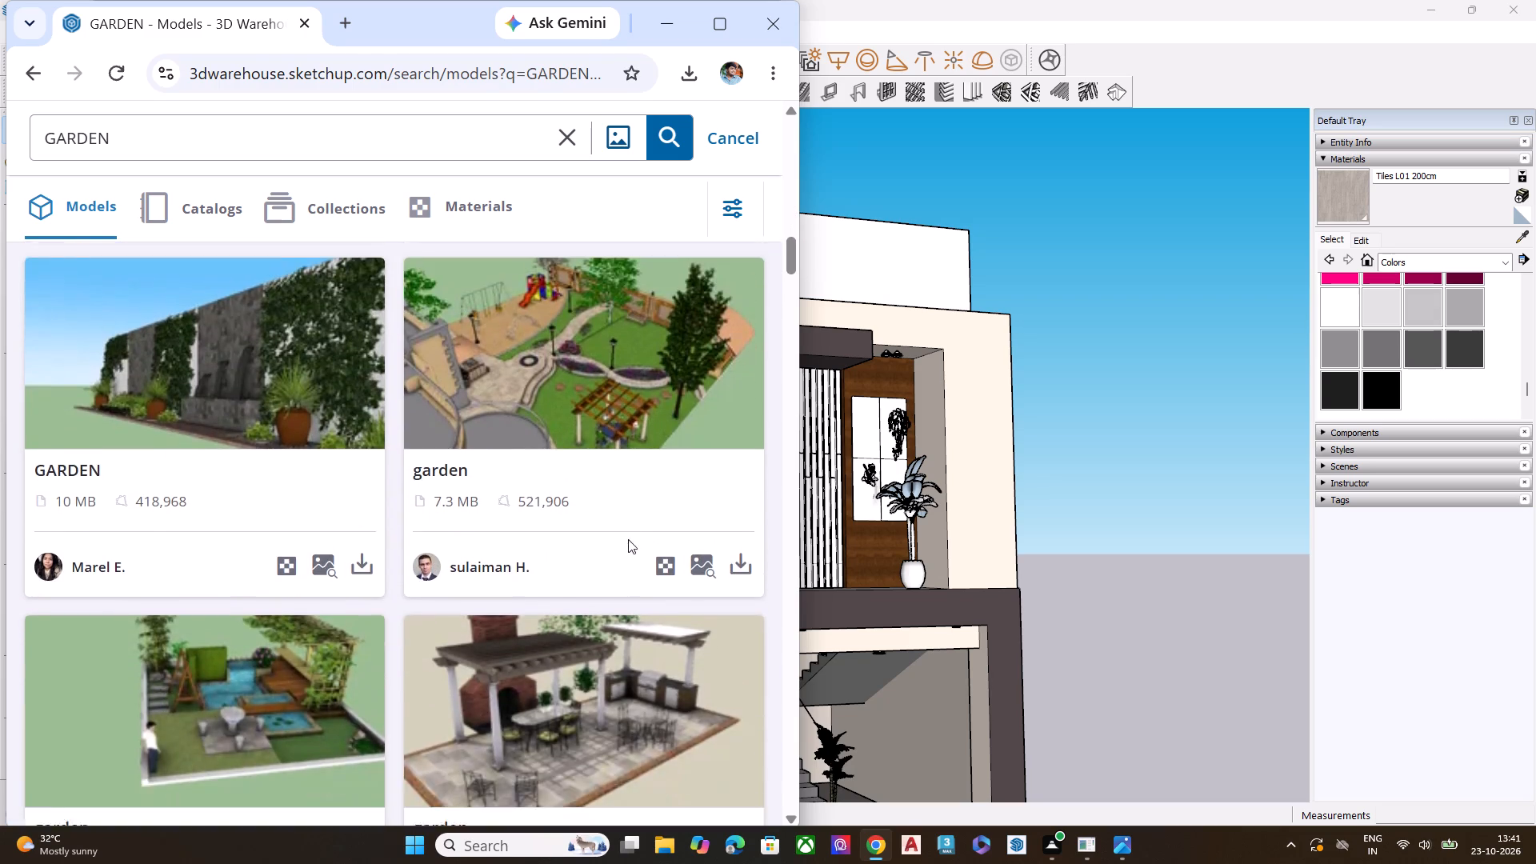
pyautogui.scroll(-2, 628, 539)
pyautogui.scroll(2, 630, 542)
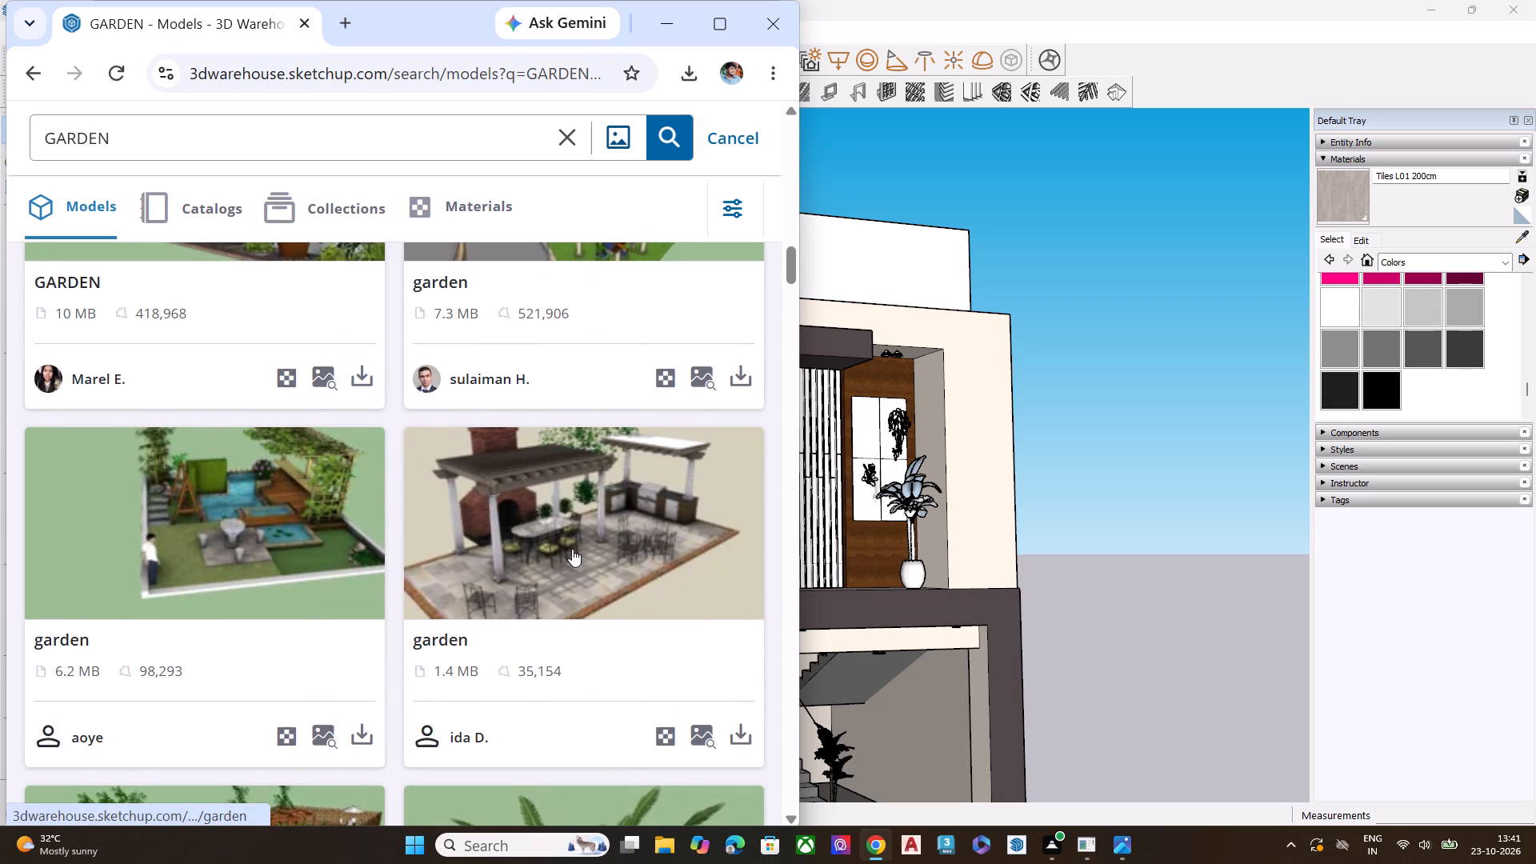
# Look further through the garden models, past the pebble planting strip, palm groups and pool gardens, for a suitable planting set.
pyautogui.scroll(-8, 572, 549)
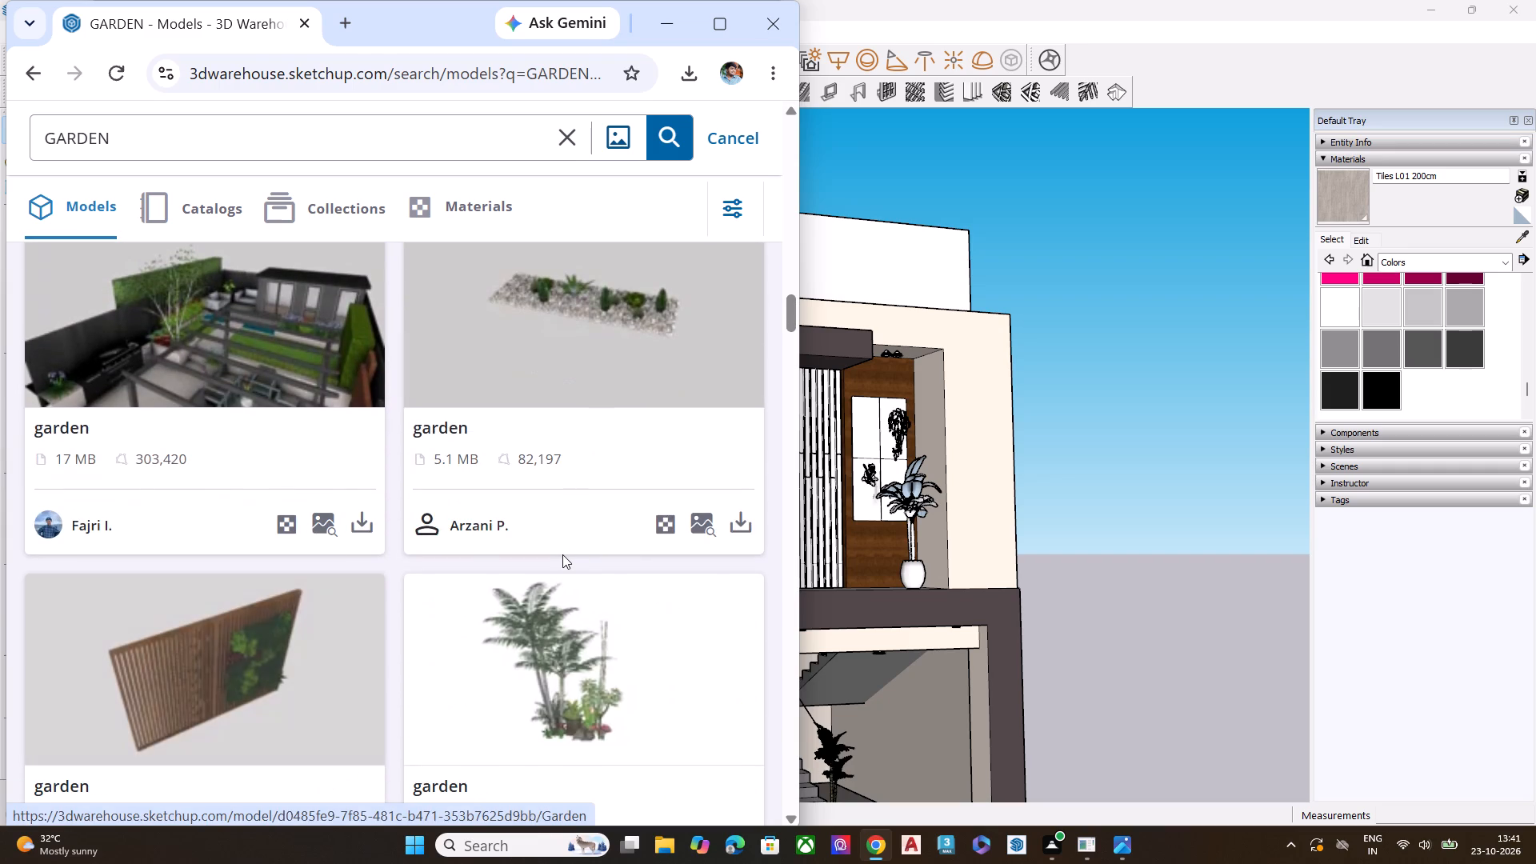
pyautogui.scroll(-4, 562, 554)
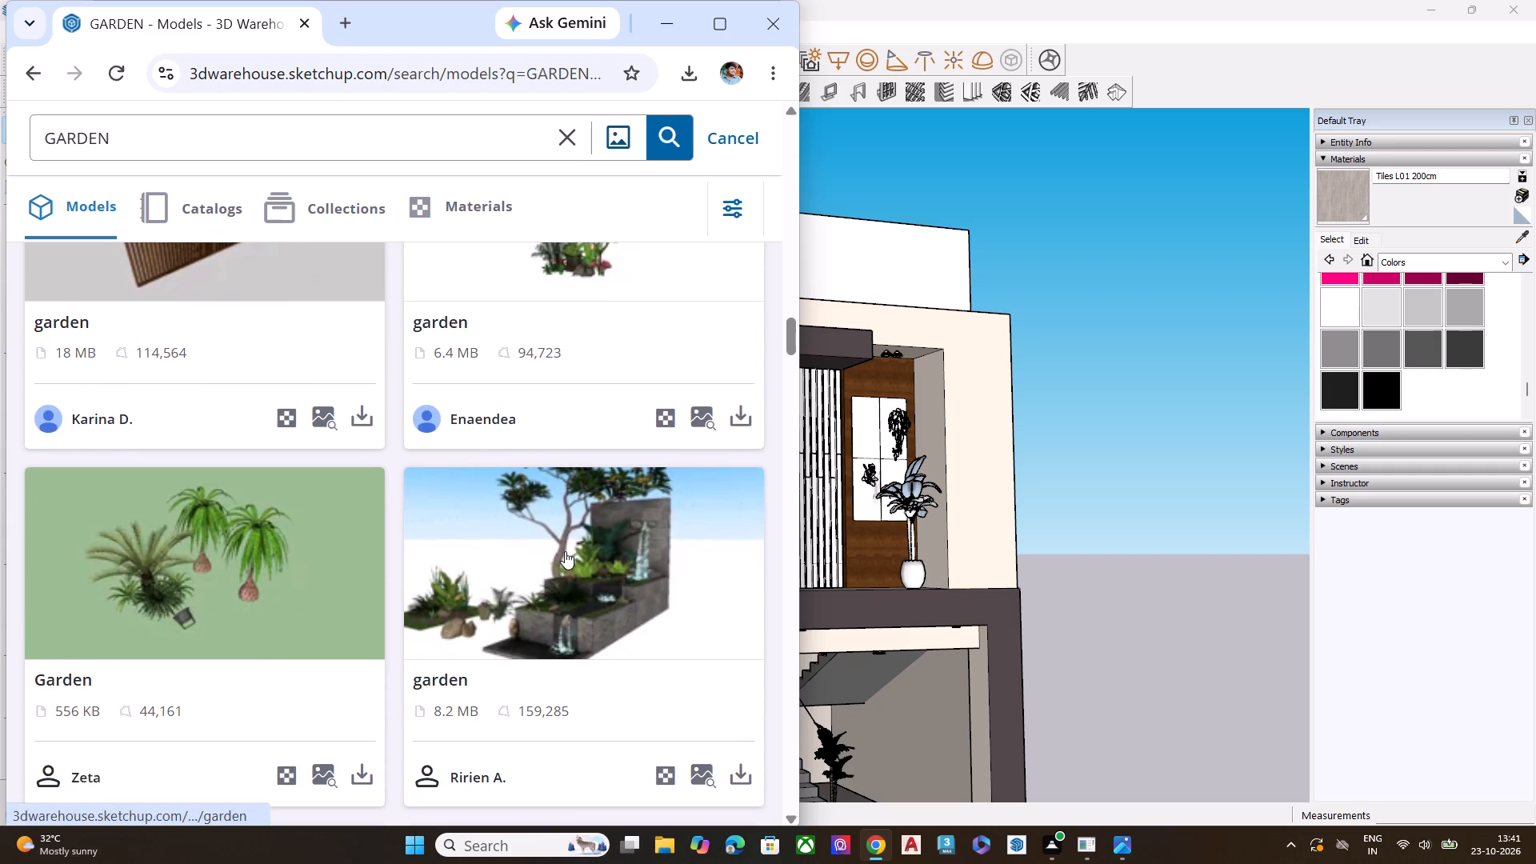
pyautogui.scroll(-6, 565, 550)
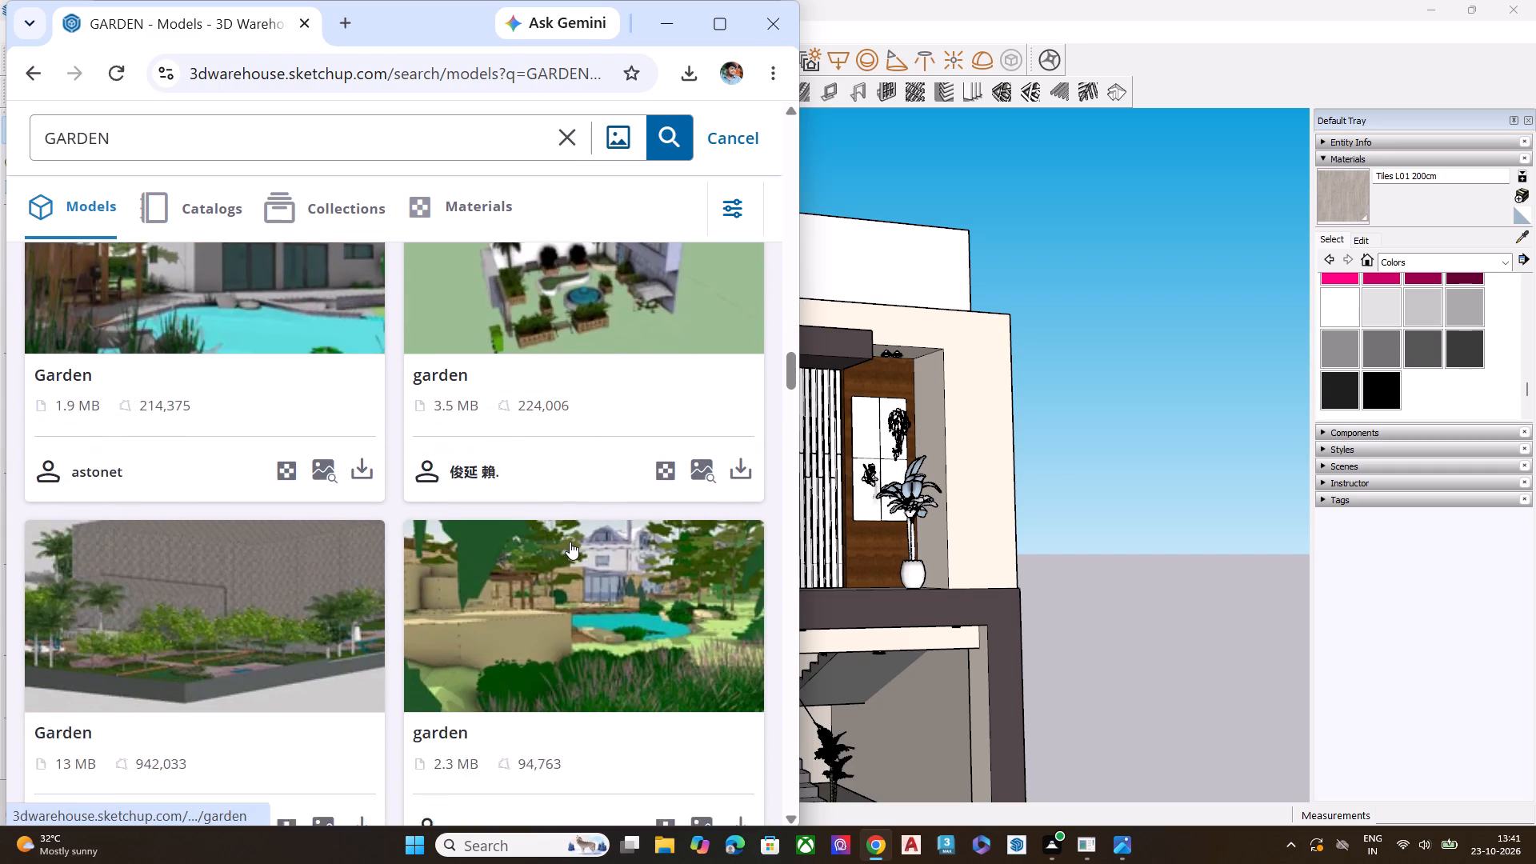
pyautogui.scroll(-7, 570, 542)
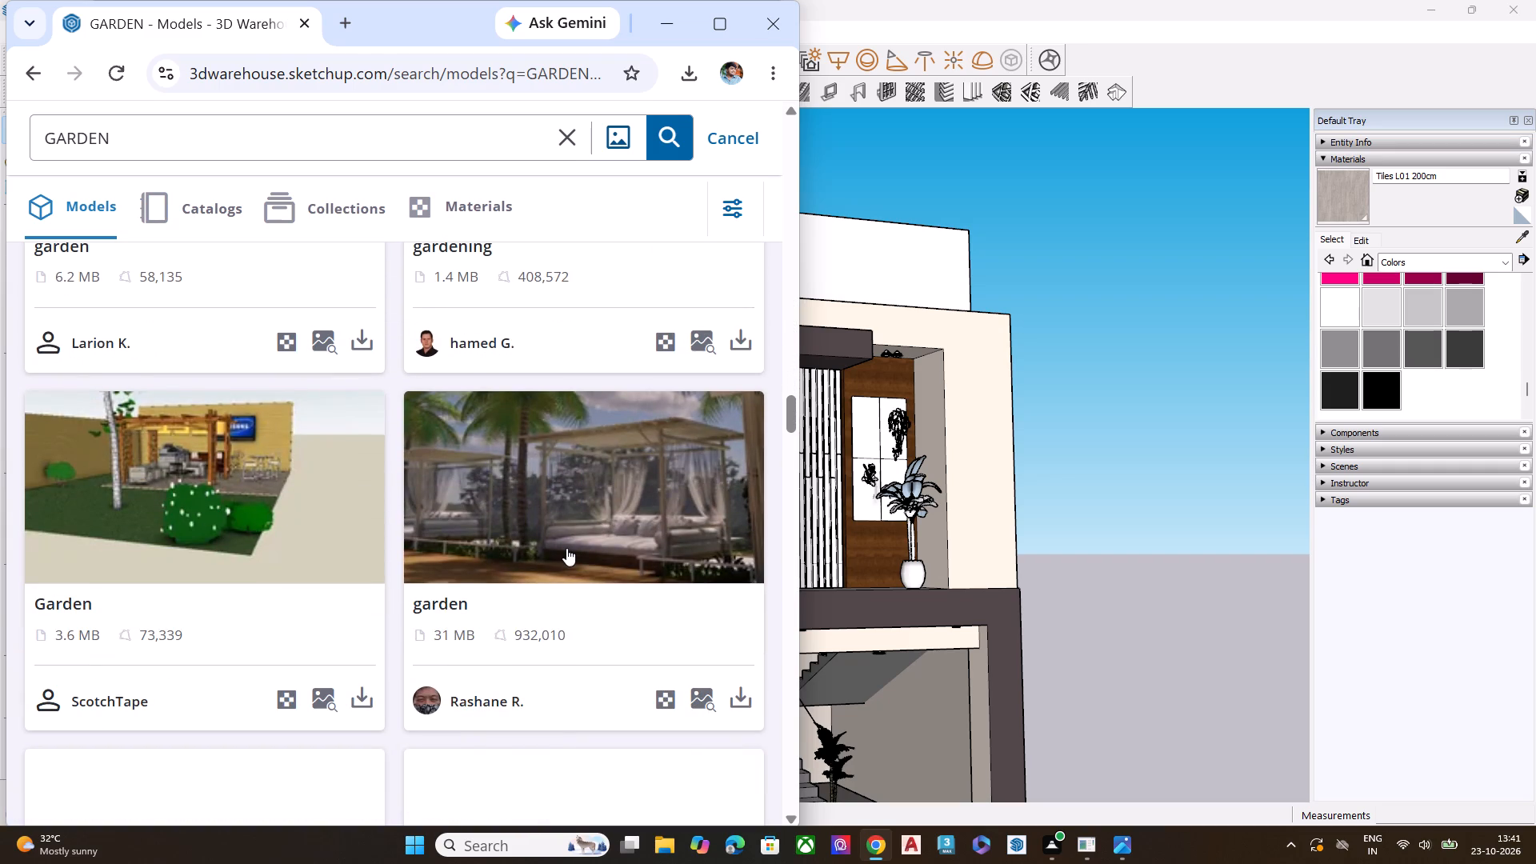
pyautogui.scroll(-1, 566, 548)
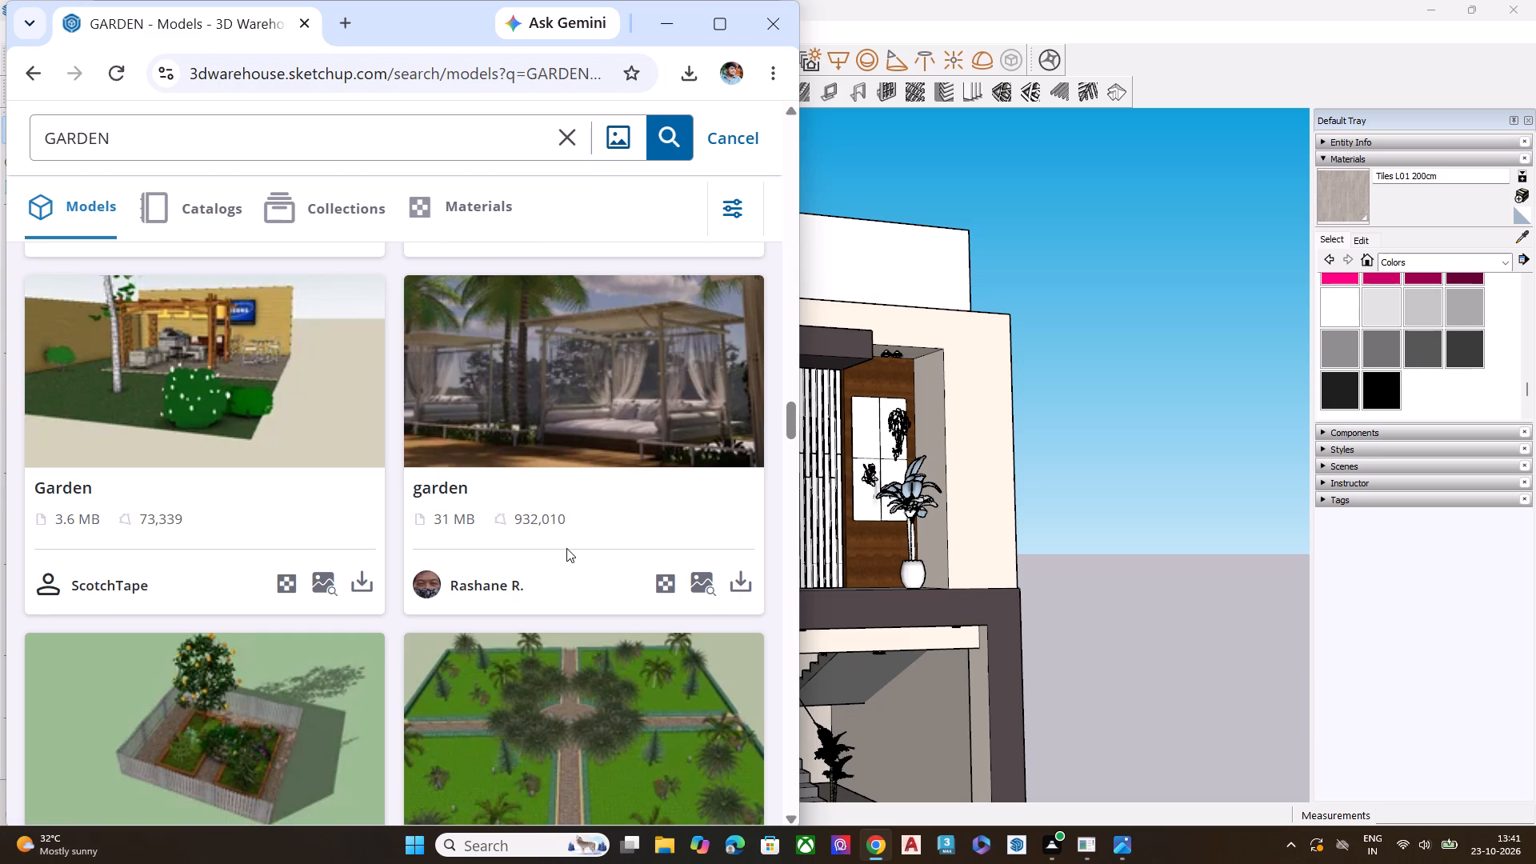
pyautogui.scroll(-5, 566, 548)
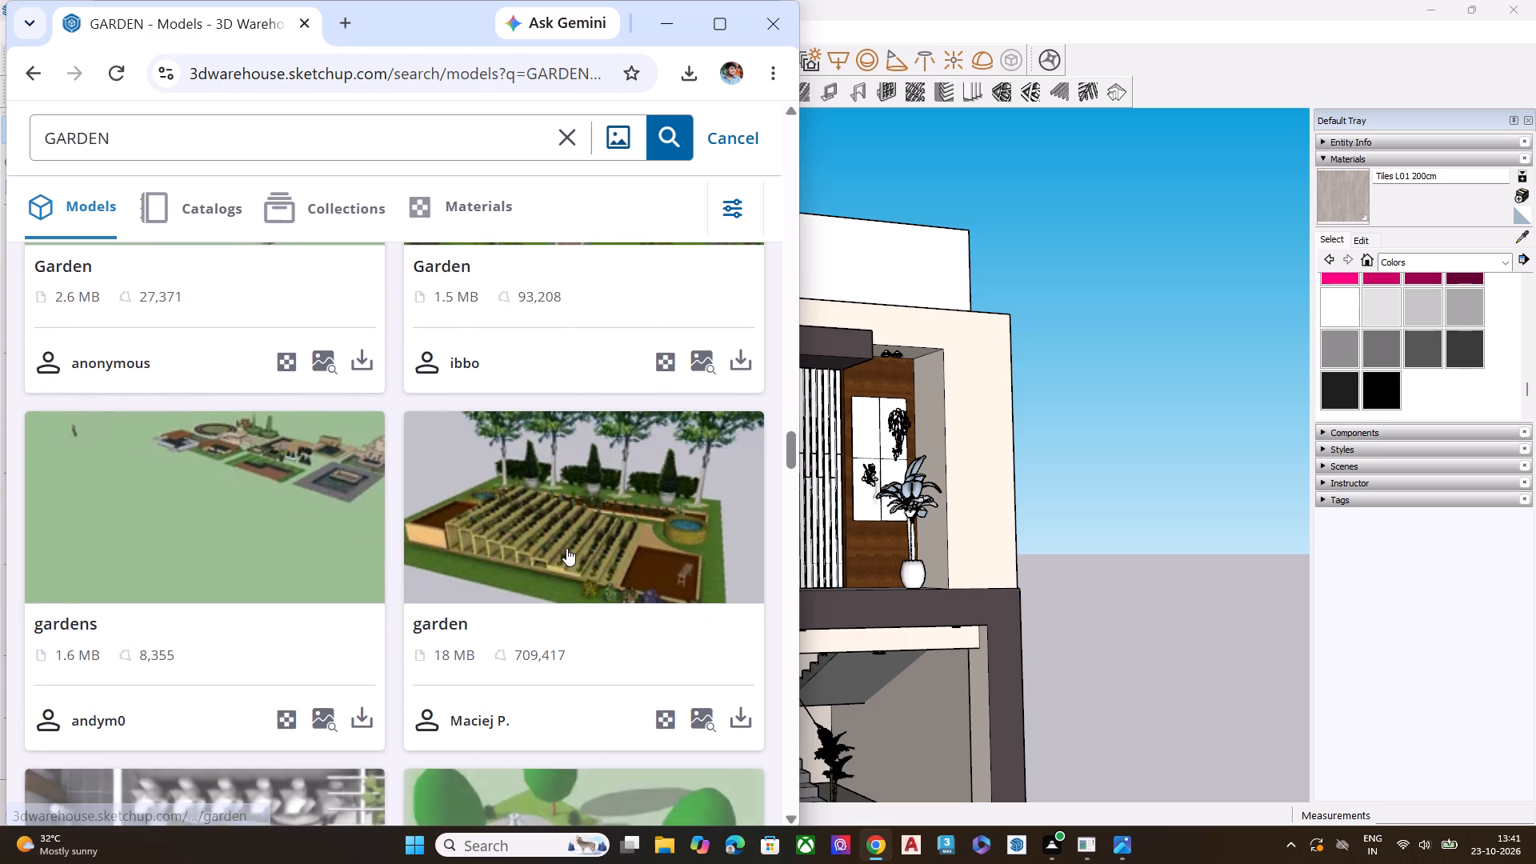
# Examine the next garden models, including the grass patch, climbing plants, tree planters and raised planting beds.
pyautogui.scroll(-6, 566, 548)
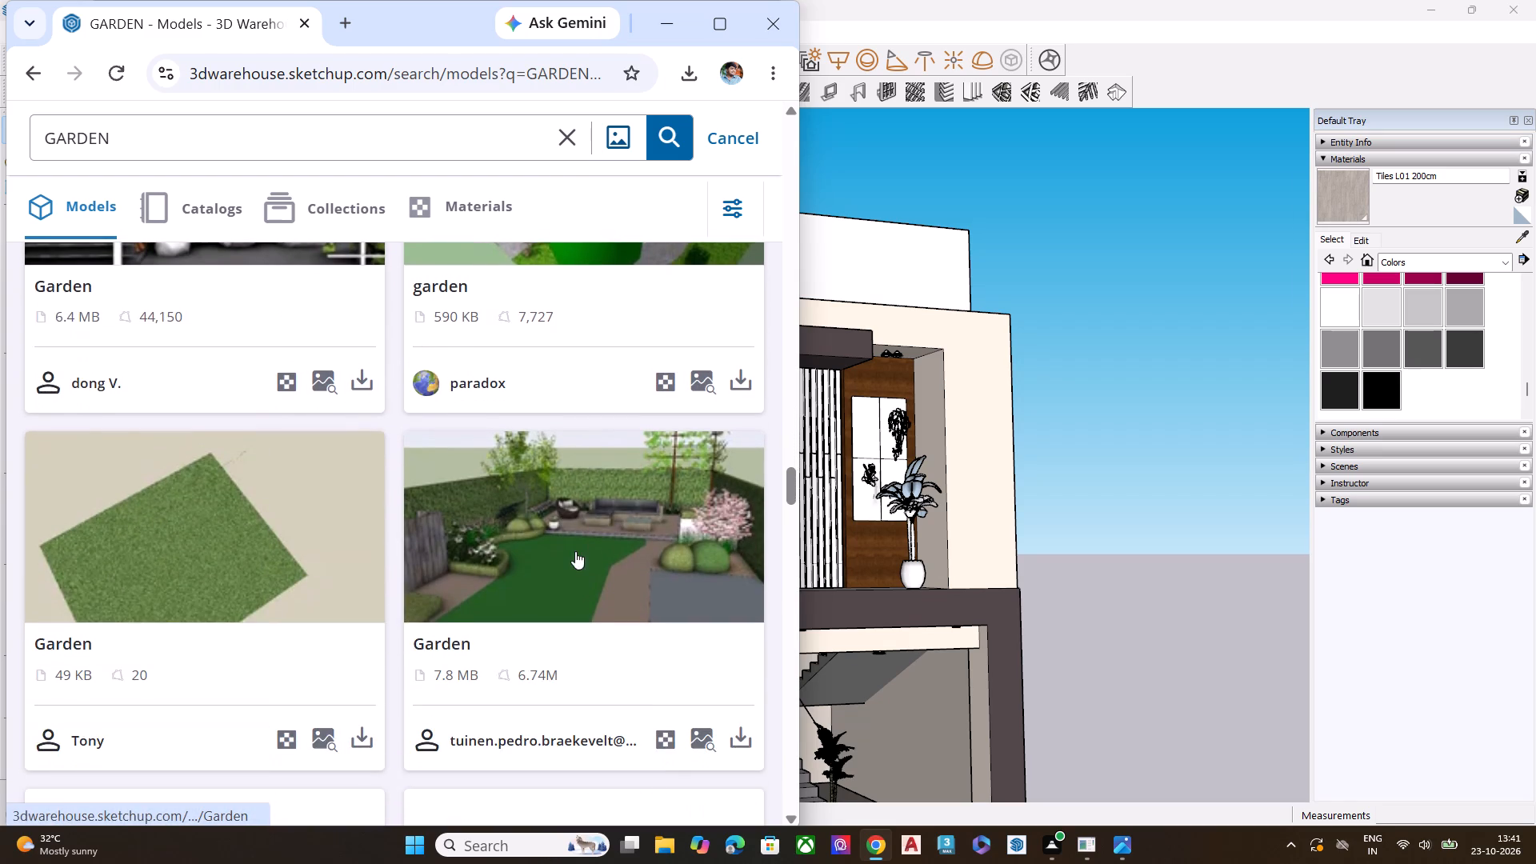
pyautogui.scroll(-5, 573, 537)
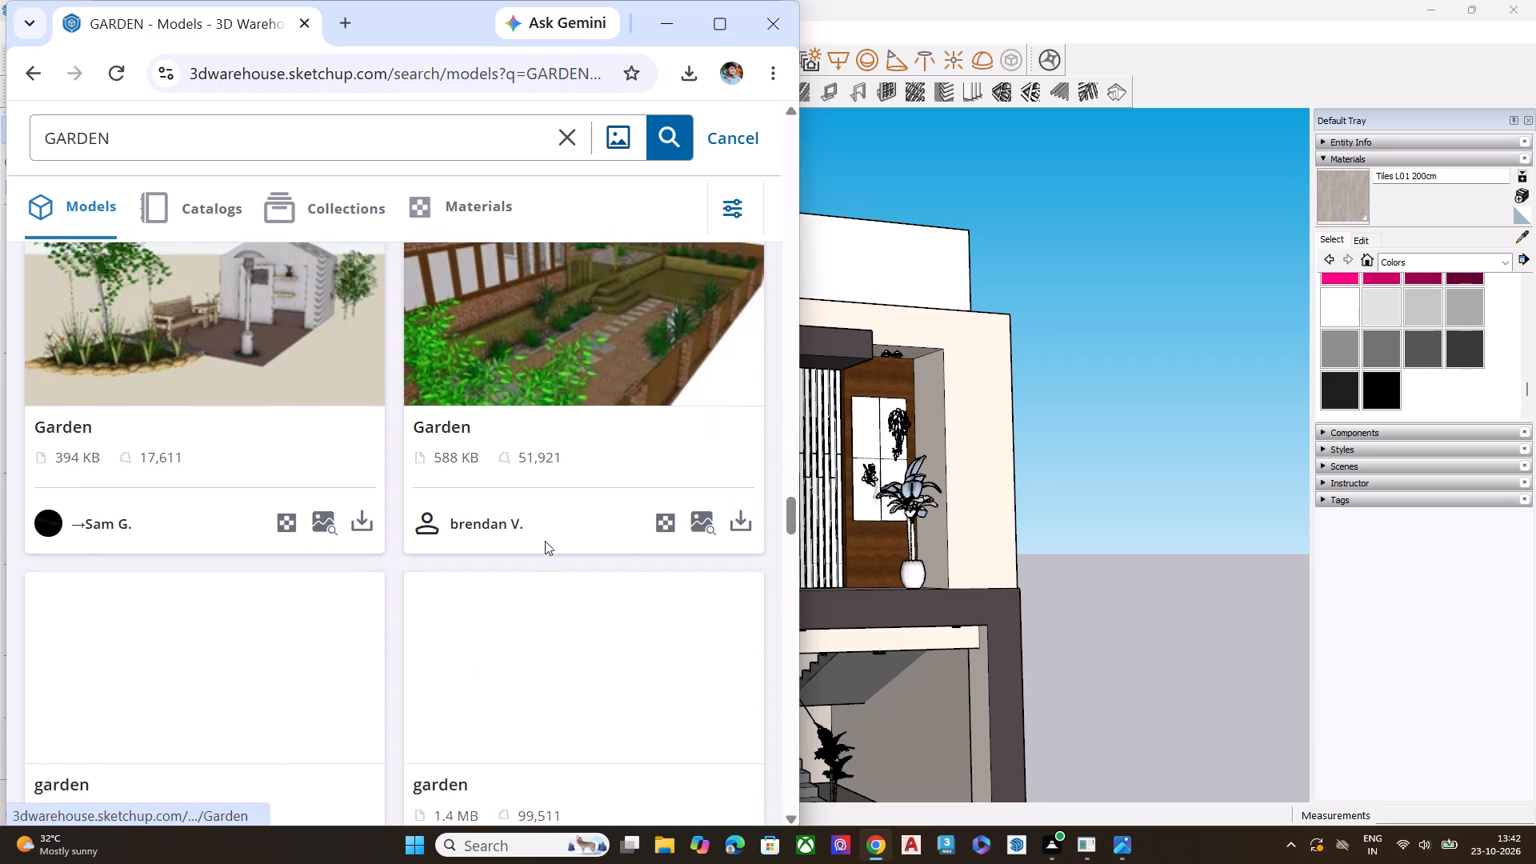
pyautogui.scroll(-6, 544, 541)
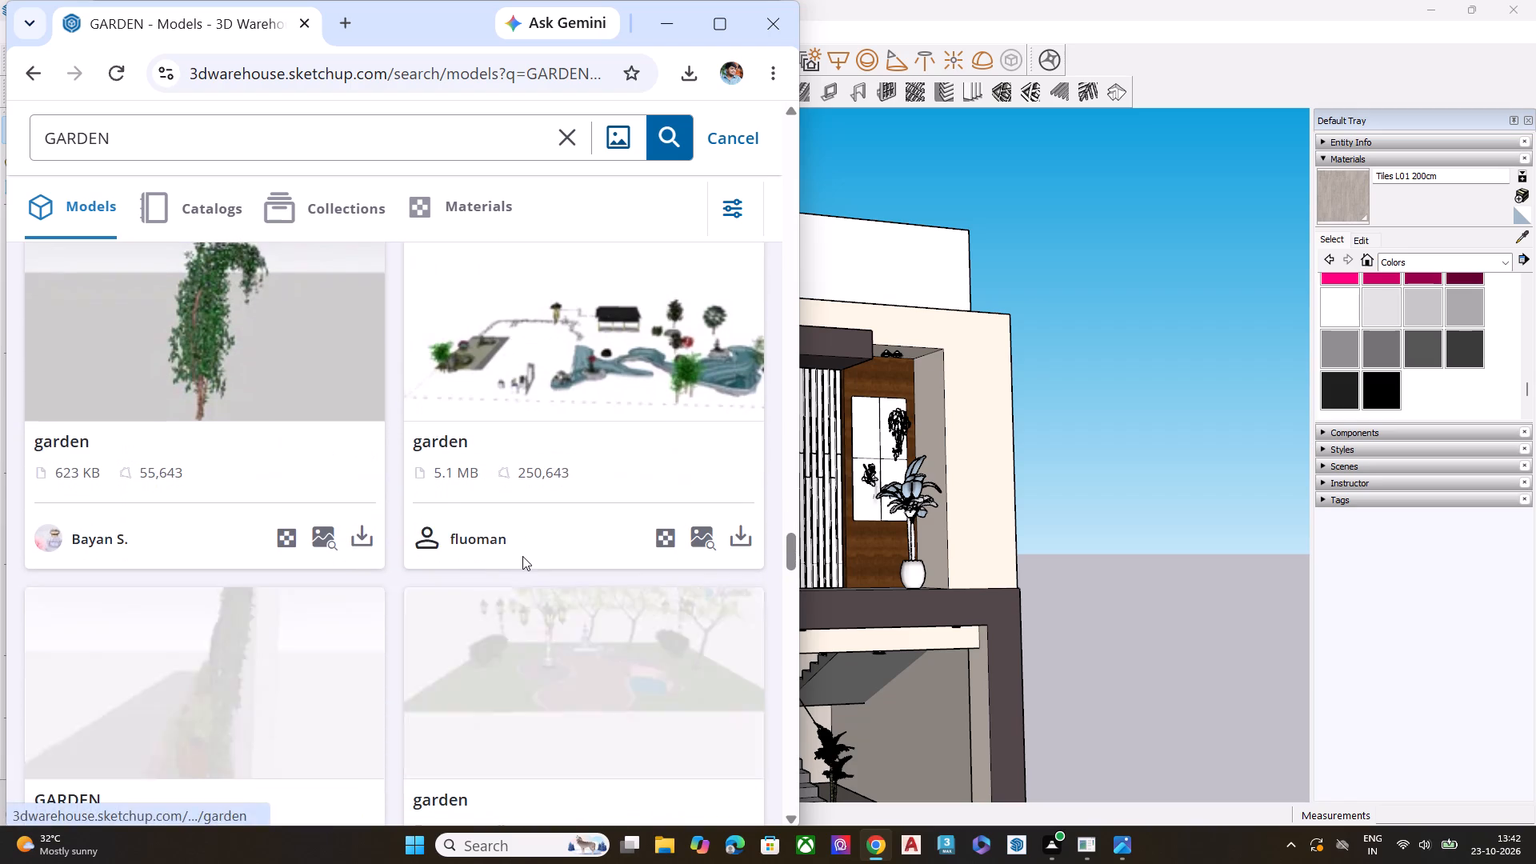
pyautogui.scroll(-1, 522, 556)
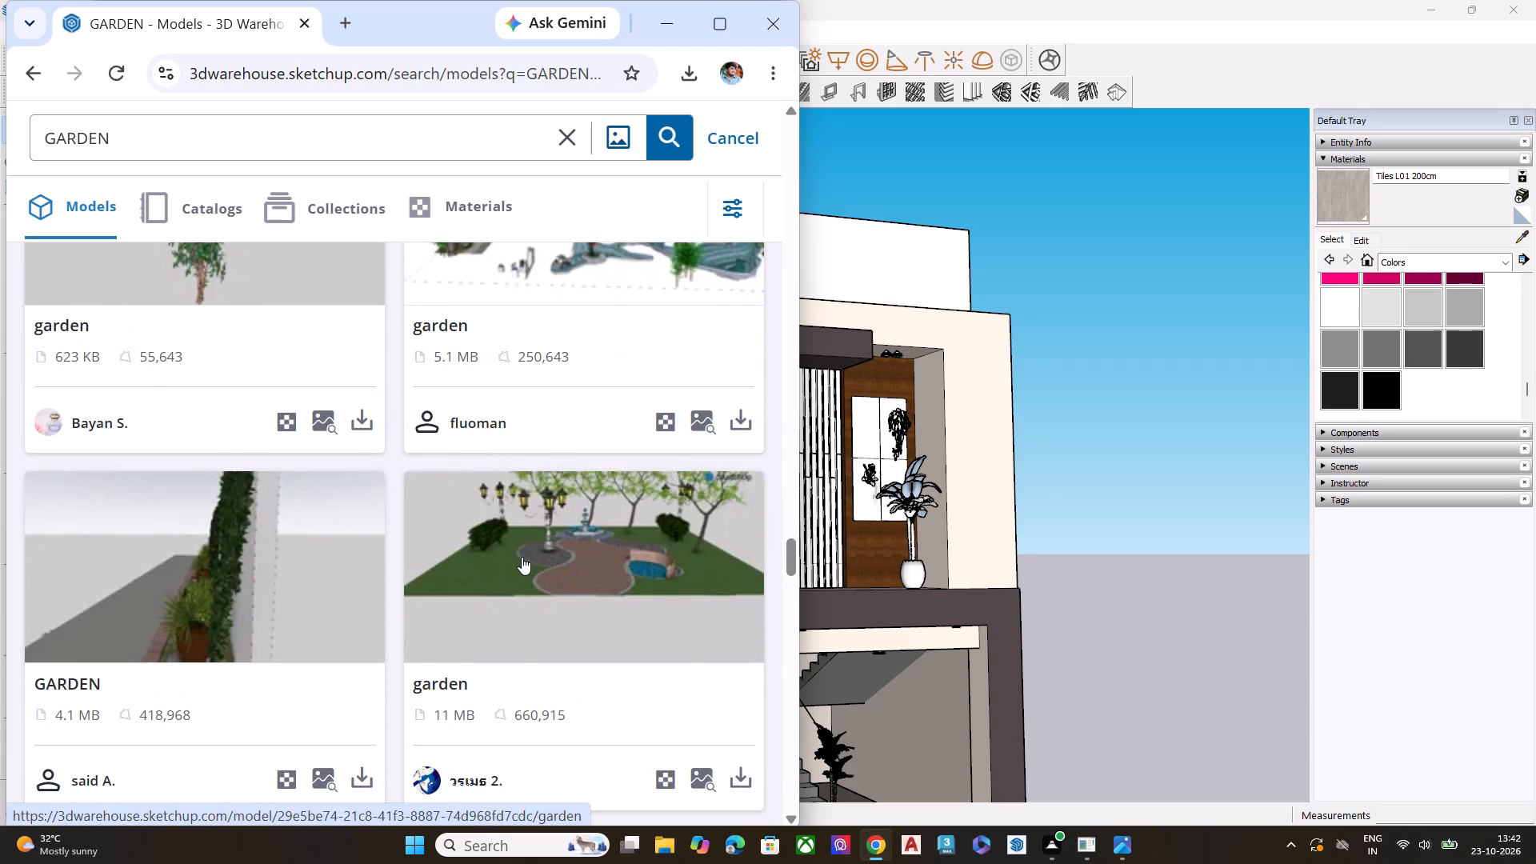
pyautogui.scroll(-3, 522, 557)
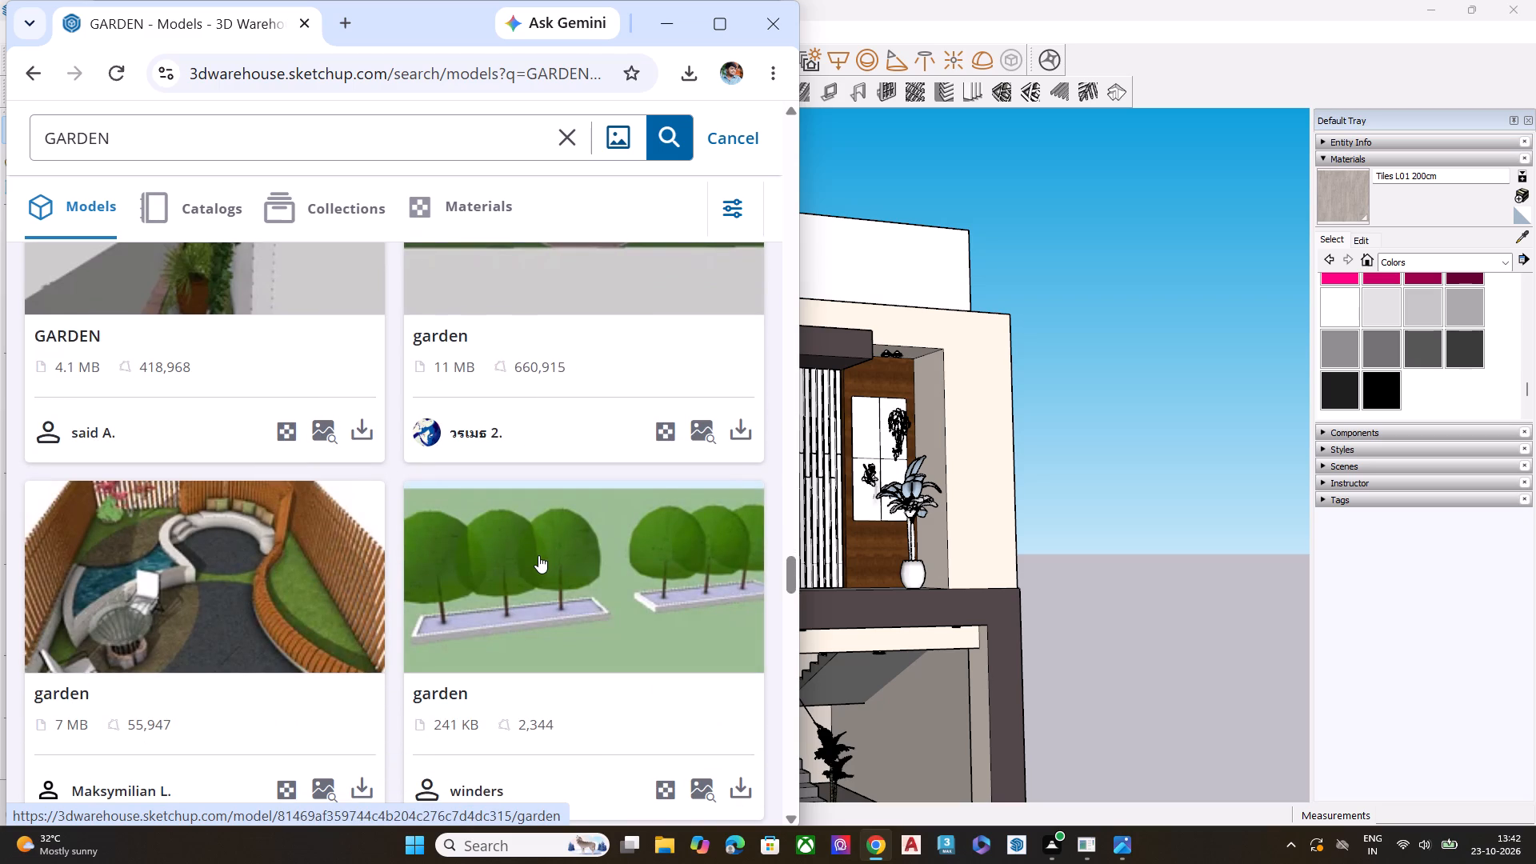
pyautogui.scroll(-2, 538, 555)
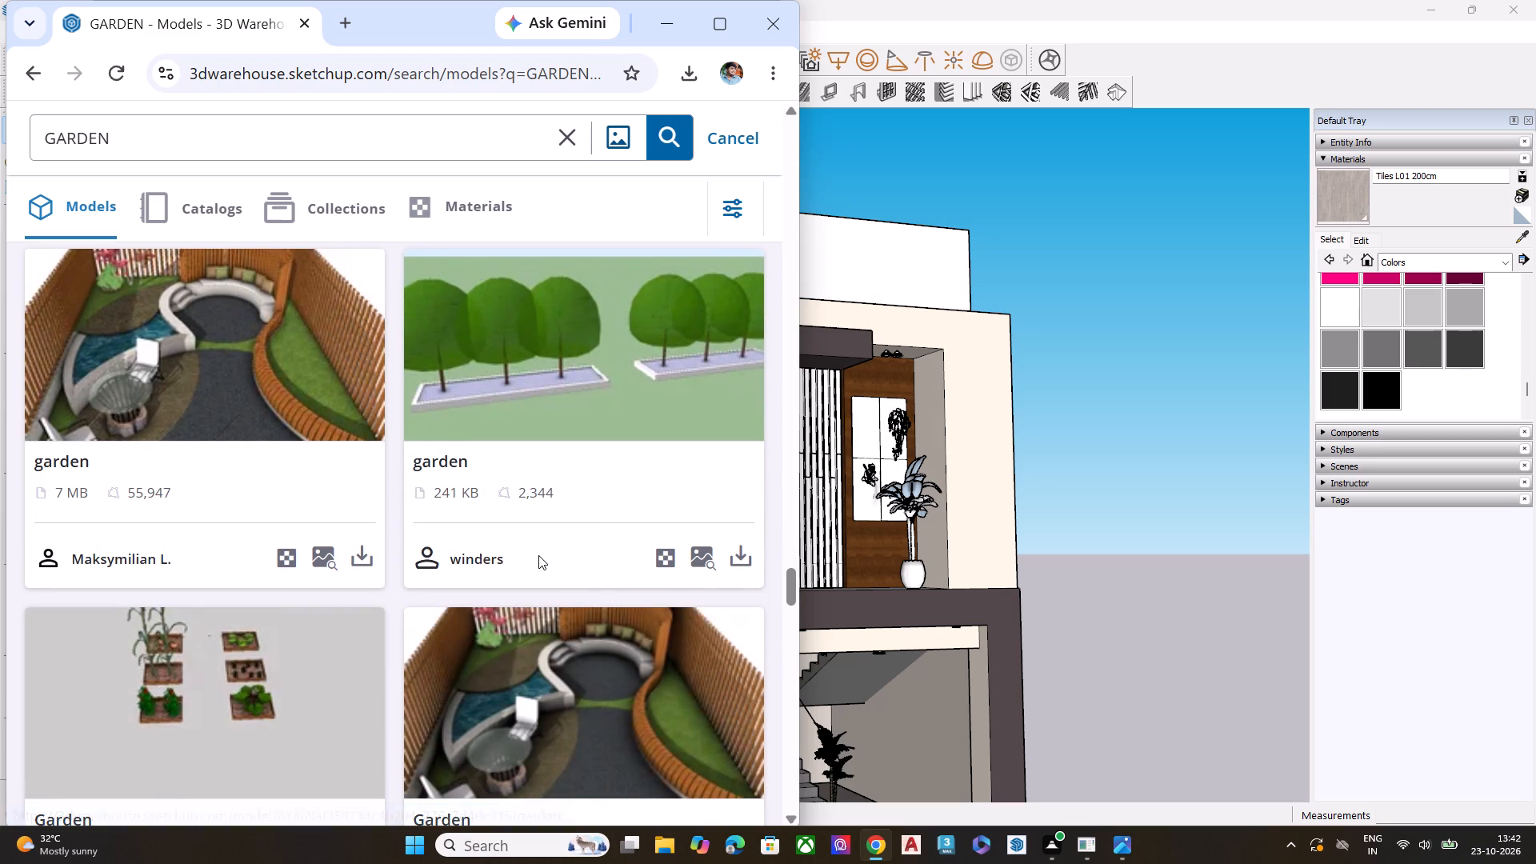
pyautogui.scroll(-4, 542, 546)
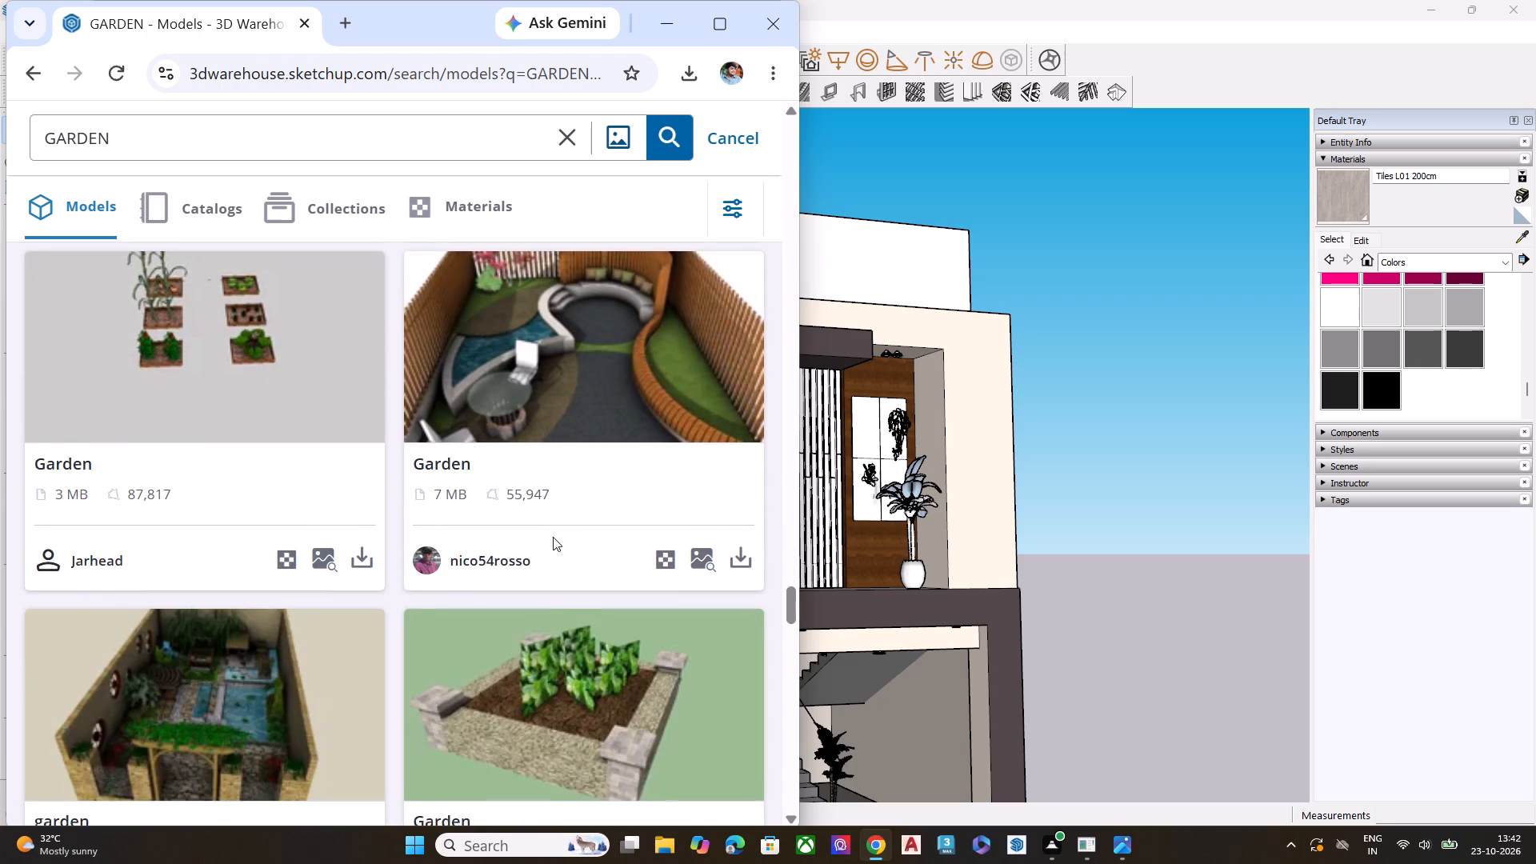
# Check the remaining loaded garden models, through the fenced lawns, hedge column, gazebo and planter bench, to the end of the list.
pyautogui.scroll(-6, 553, 537)
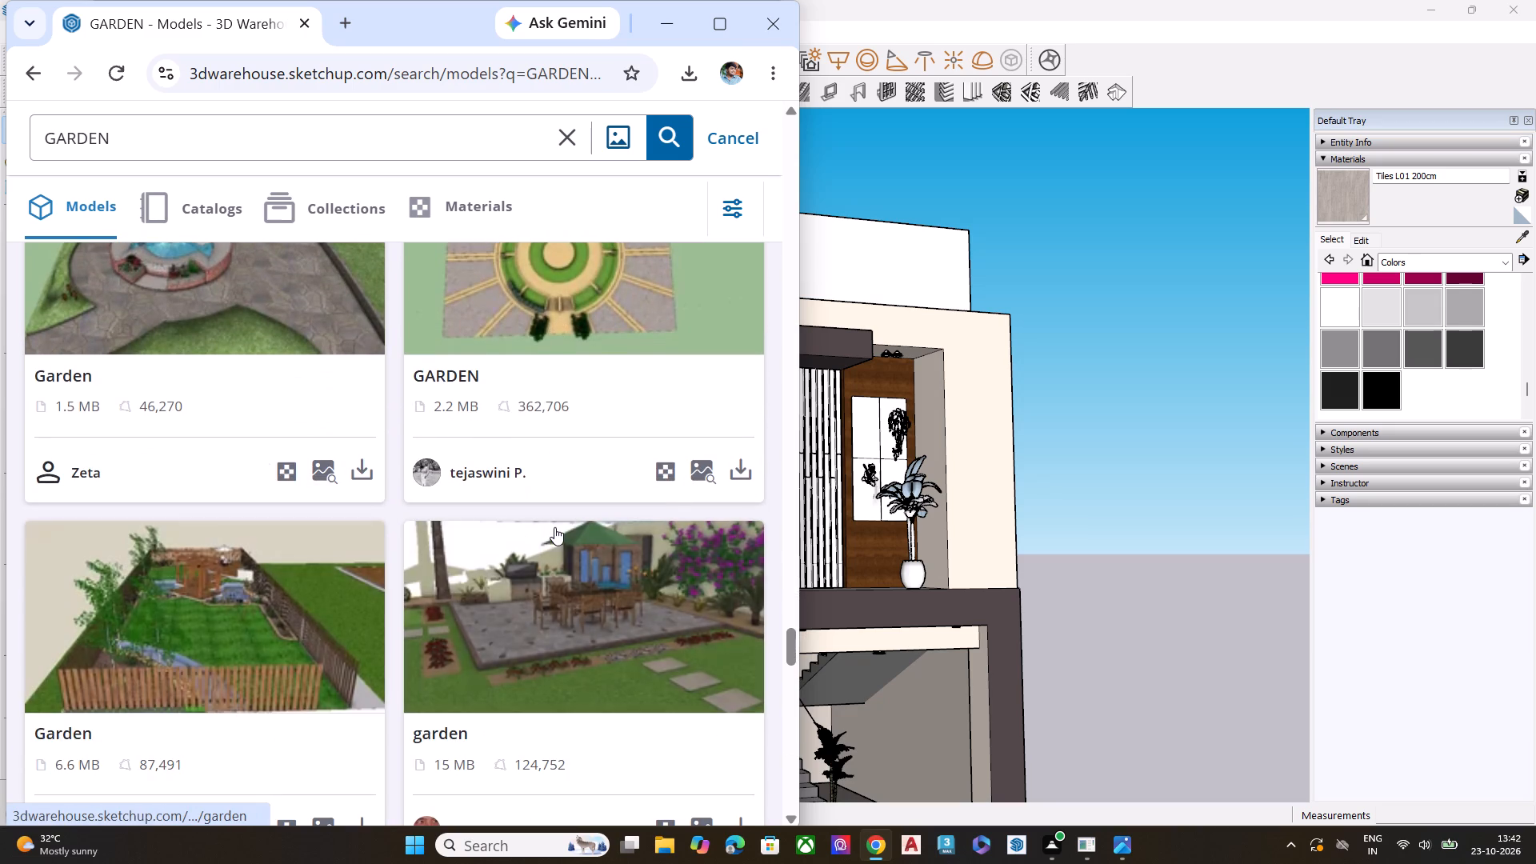
pyautogui.scroll(-3, 554, 527)
pyautogui.scroll(1, 553, 534)
pyautogui.scroll(-3, 550, 536)
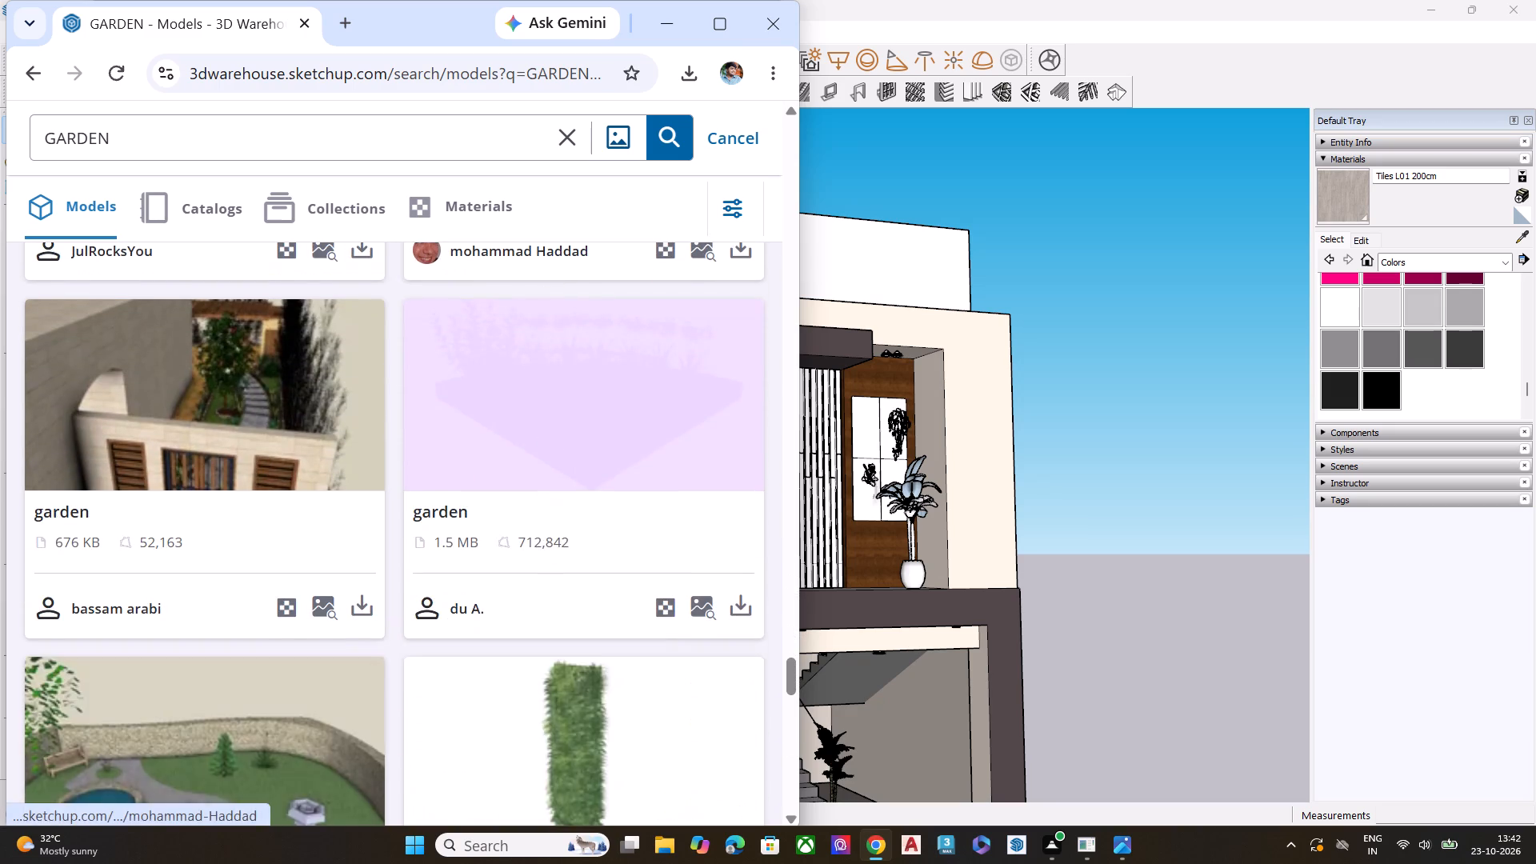
pyautogui.scroll(-6, 544, 540)
pyautogui.scroll(3, 544, 540)
pyautogui.scroll(-5, 544, 540)
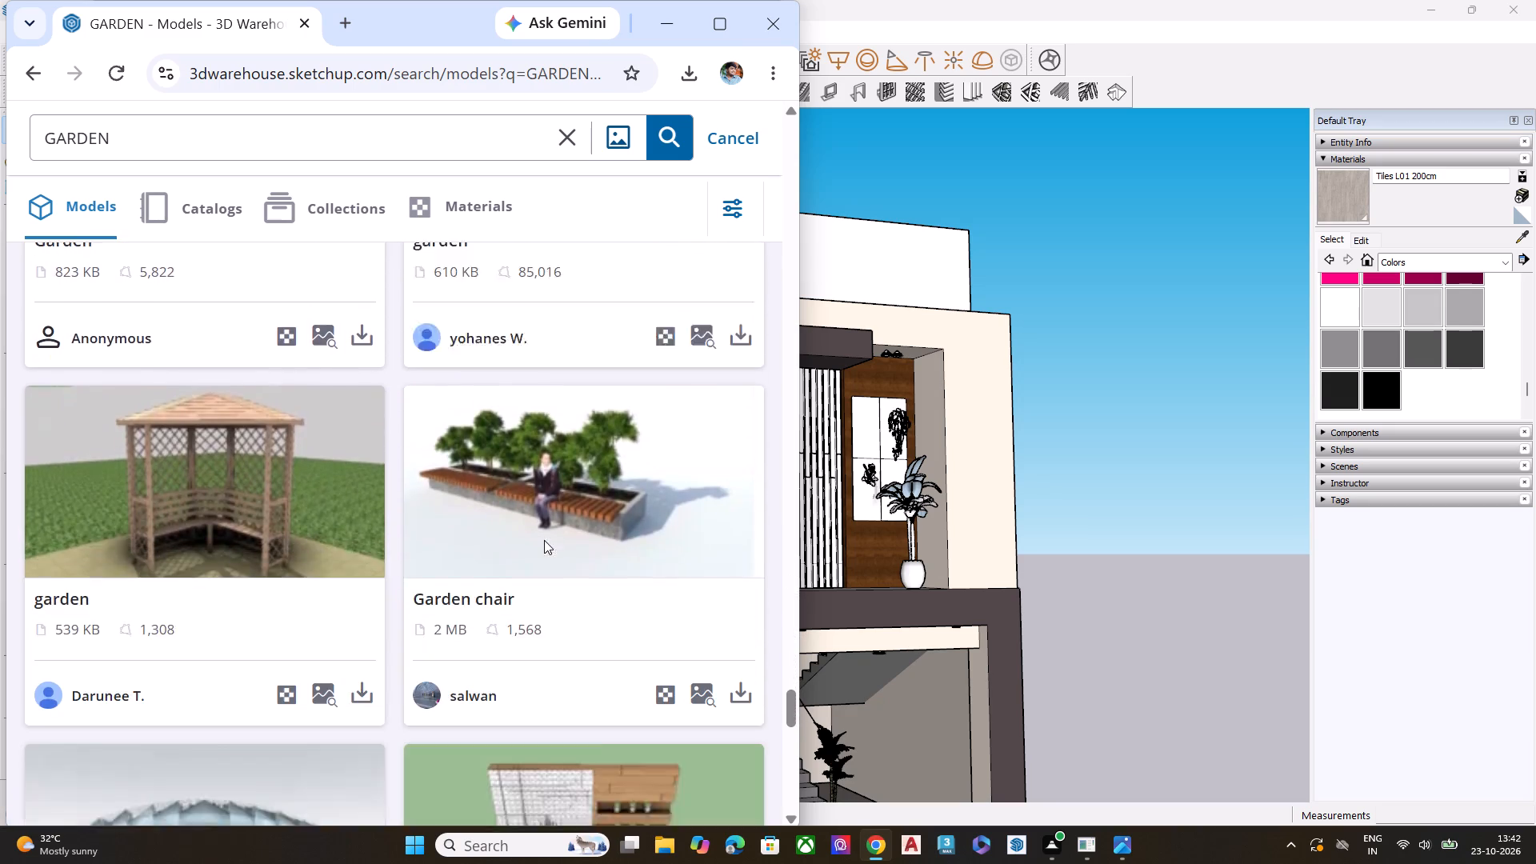
pyautogui.scroll(-7, 544, 540)
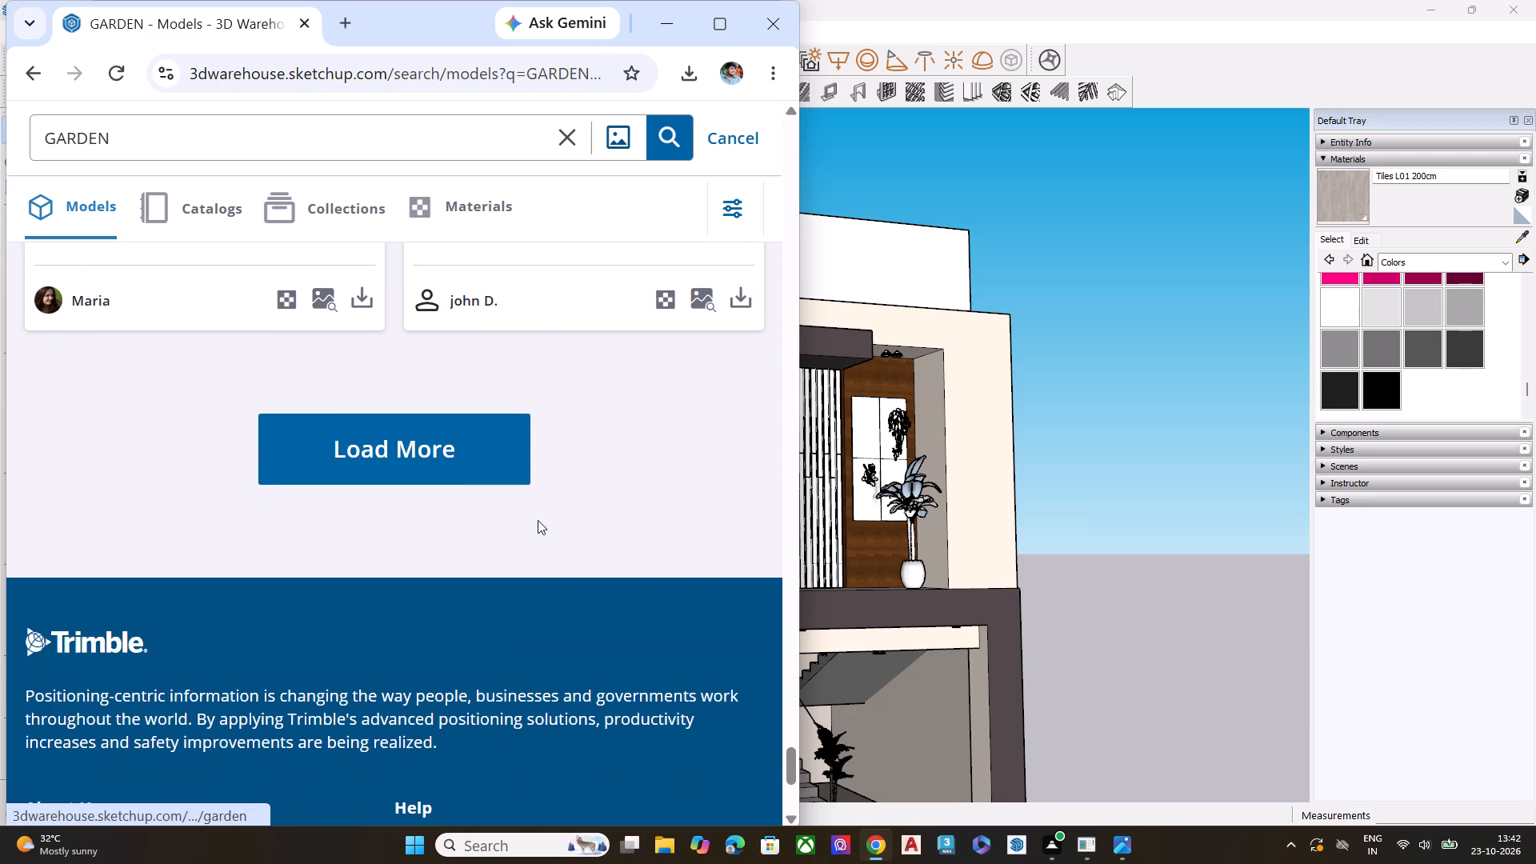
# Load more garden models and examine them, including the cars on the lawn, sunken patio, flower stand and palm garden.
pyautogui.click(480, 470)
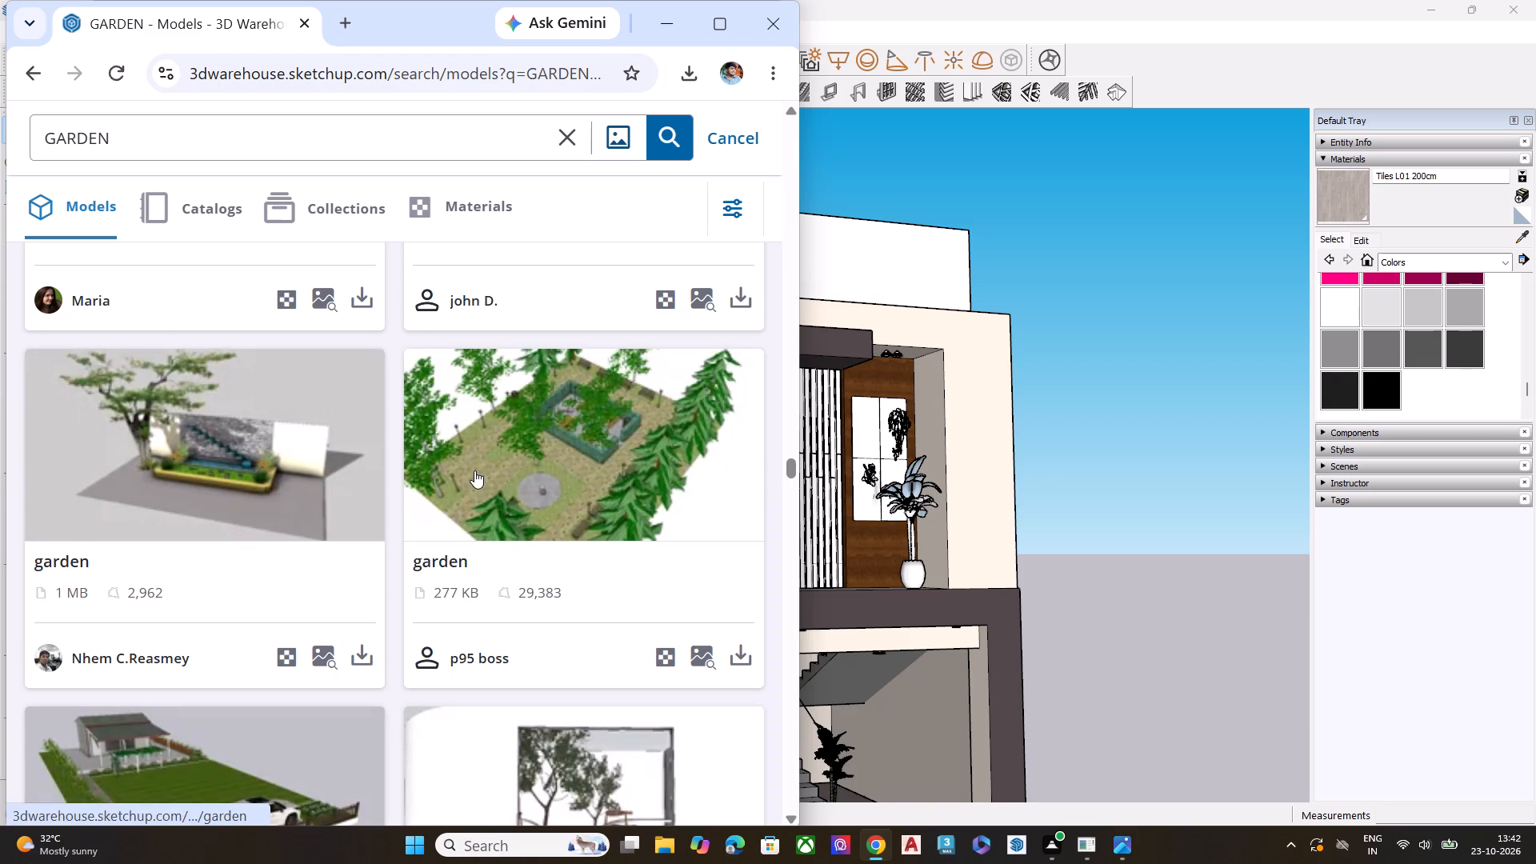
pyautogui.scroll(-5, 474, 472)
pyautogui.scroll(2, 473, 475)
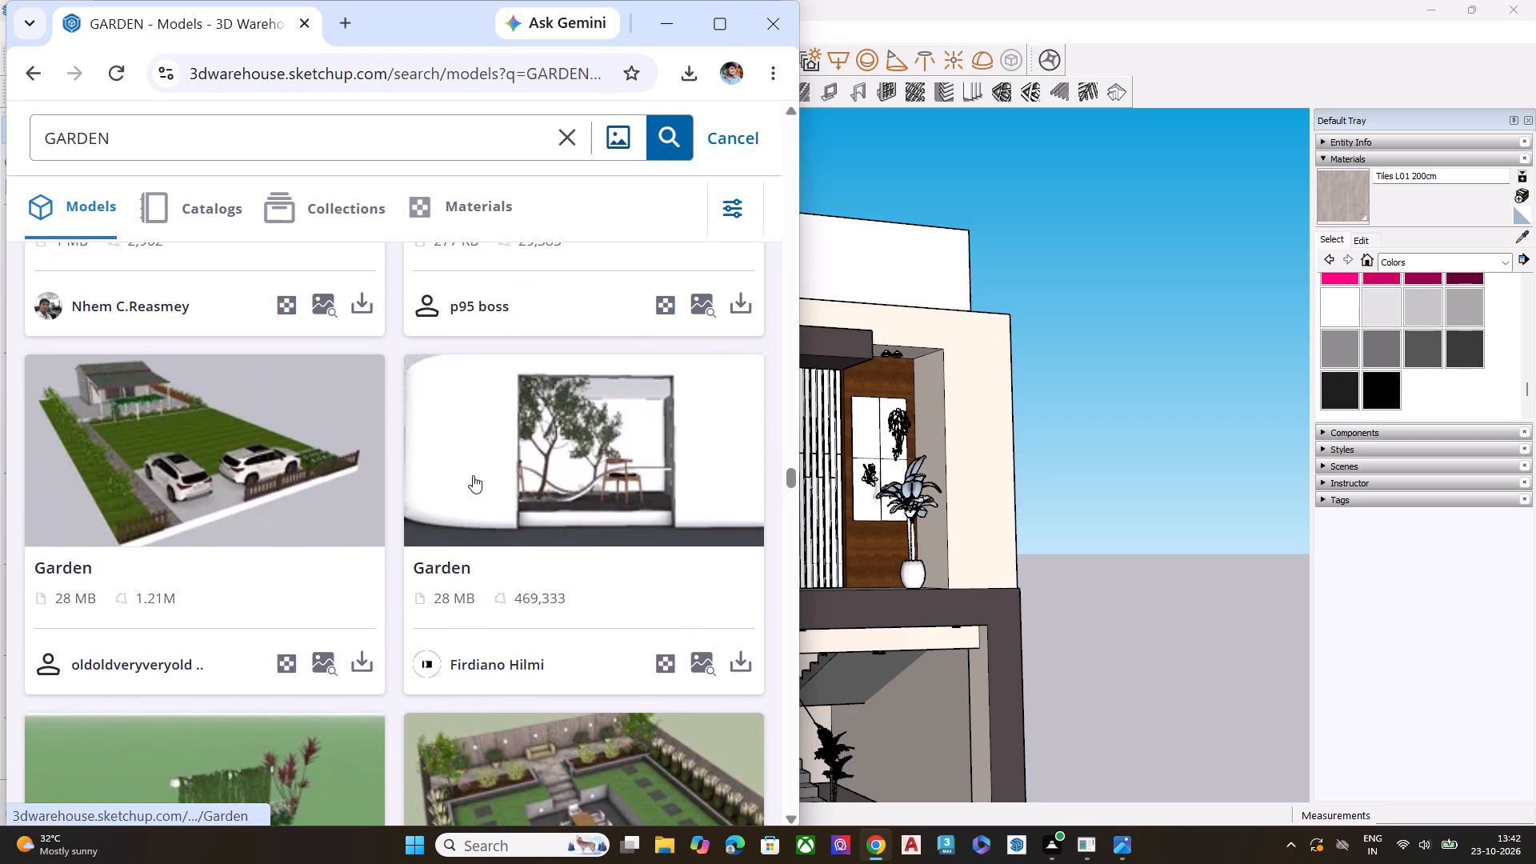
pyautogui.scroll(-3, 472, 485)
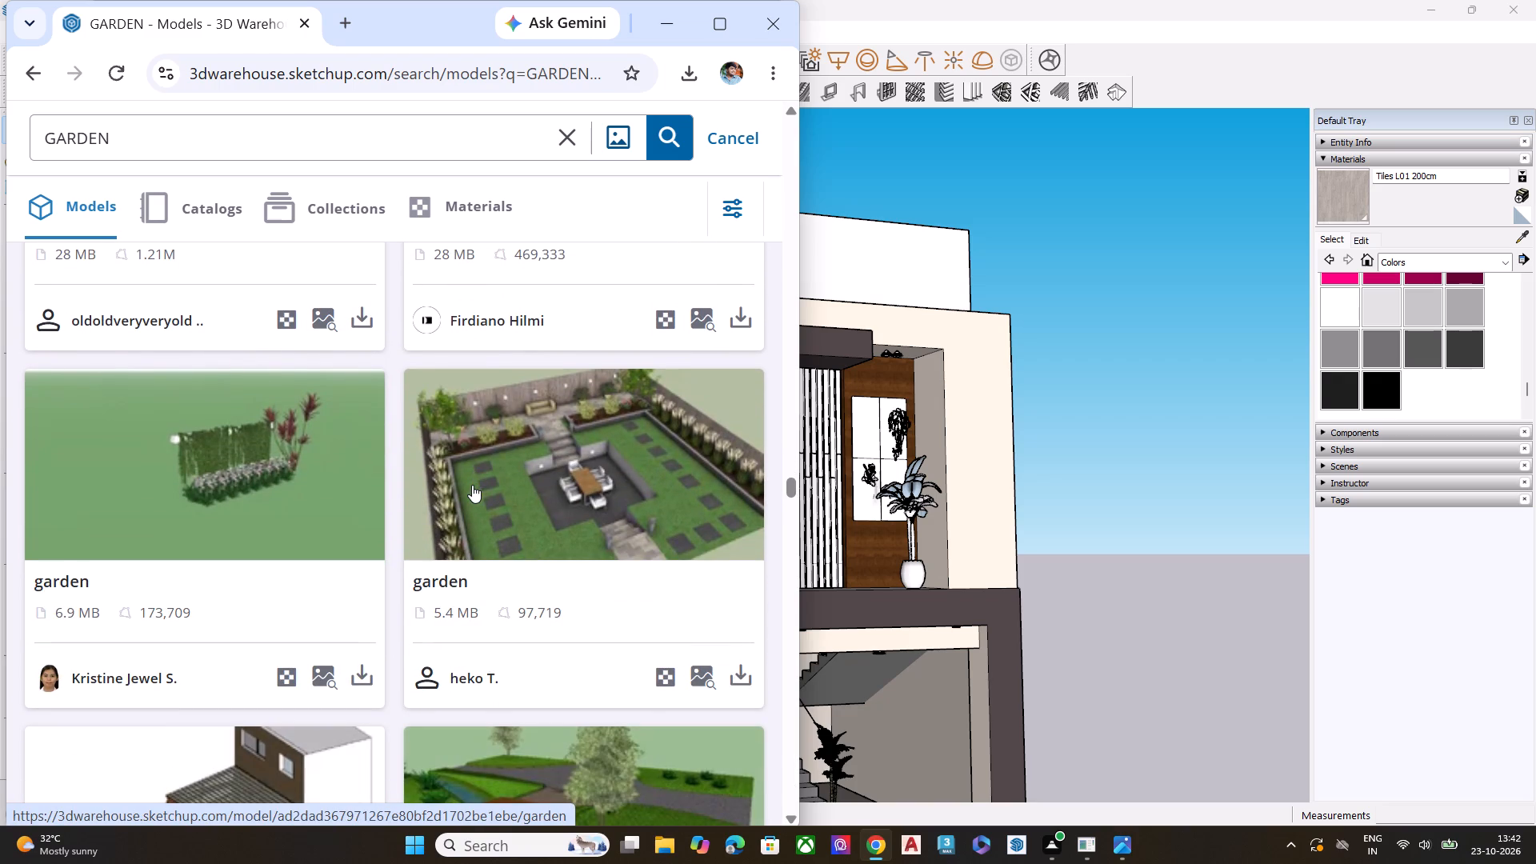
pyautogui.scroll(-7, 472, 485)
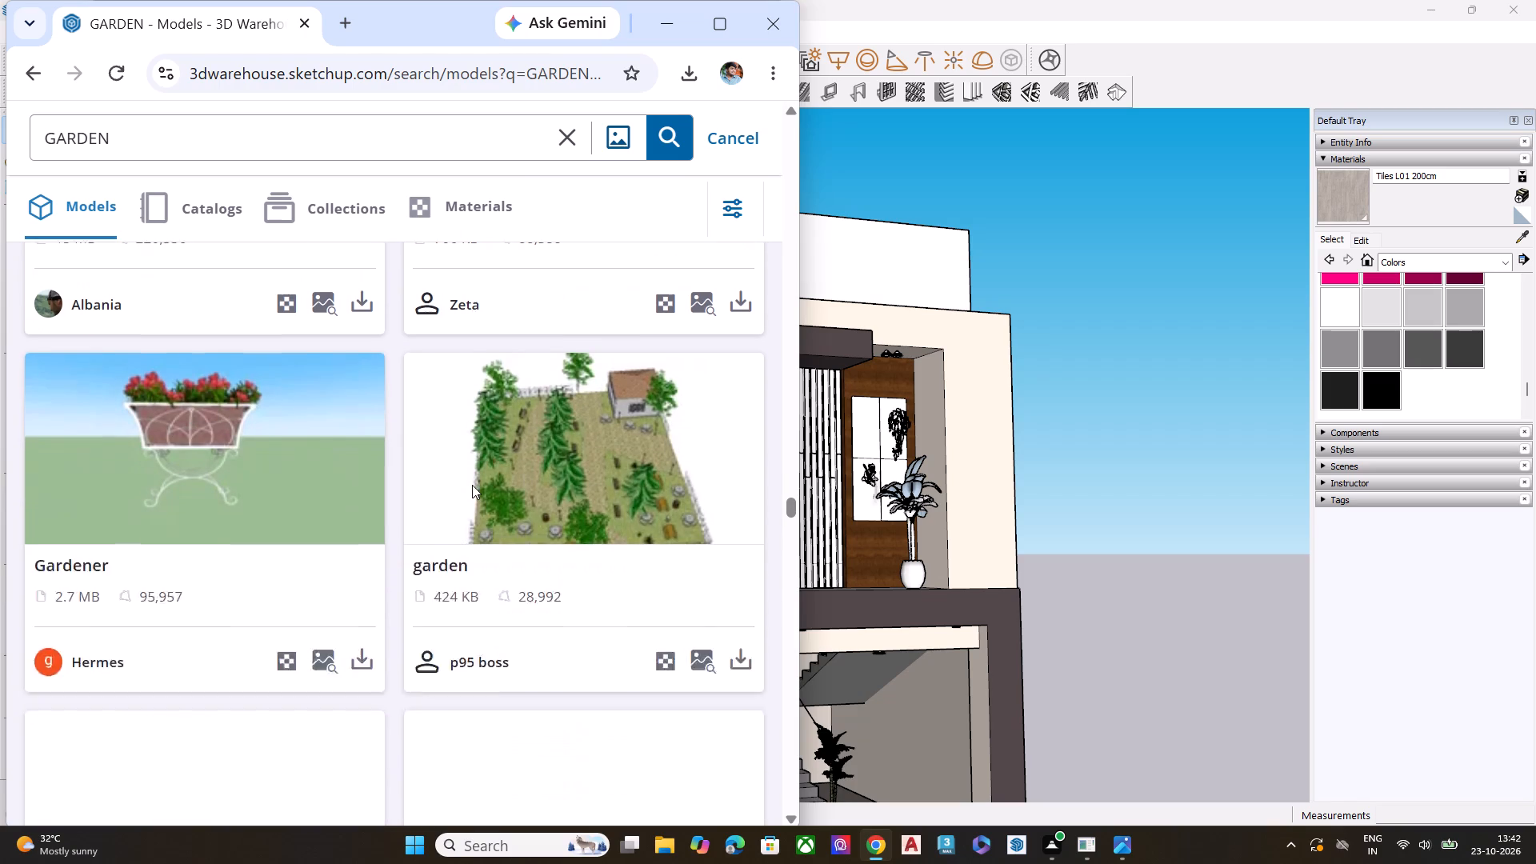
pyautogui.scroll(-6, 472, 485)
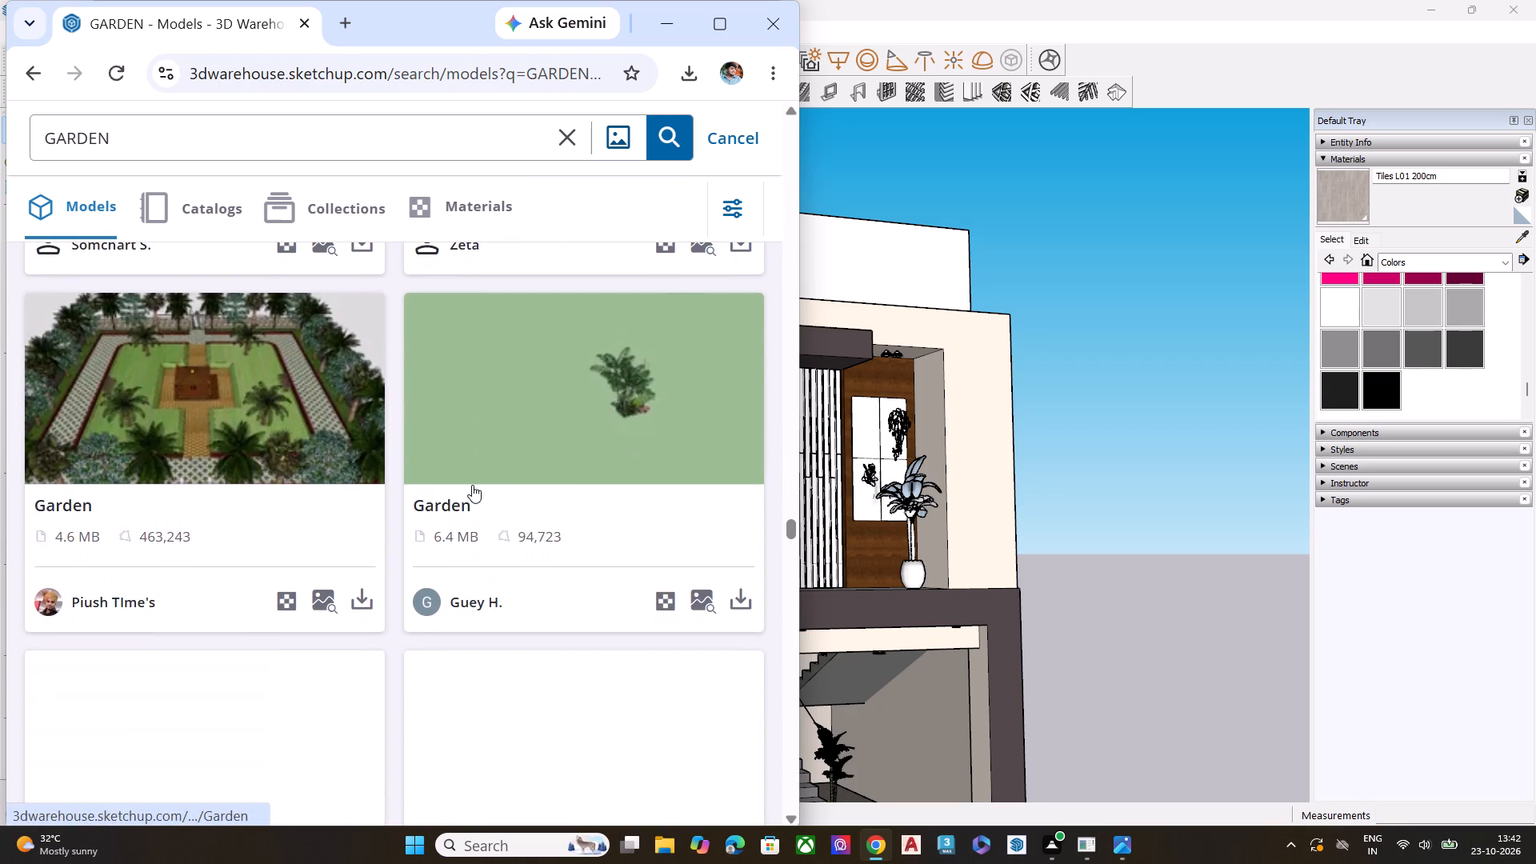
pyautogui.scroll(-8, 472, 485)
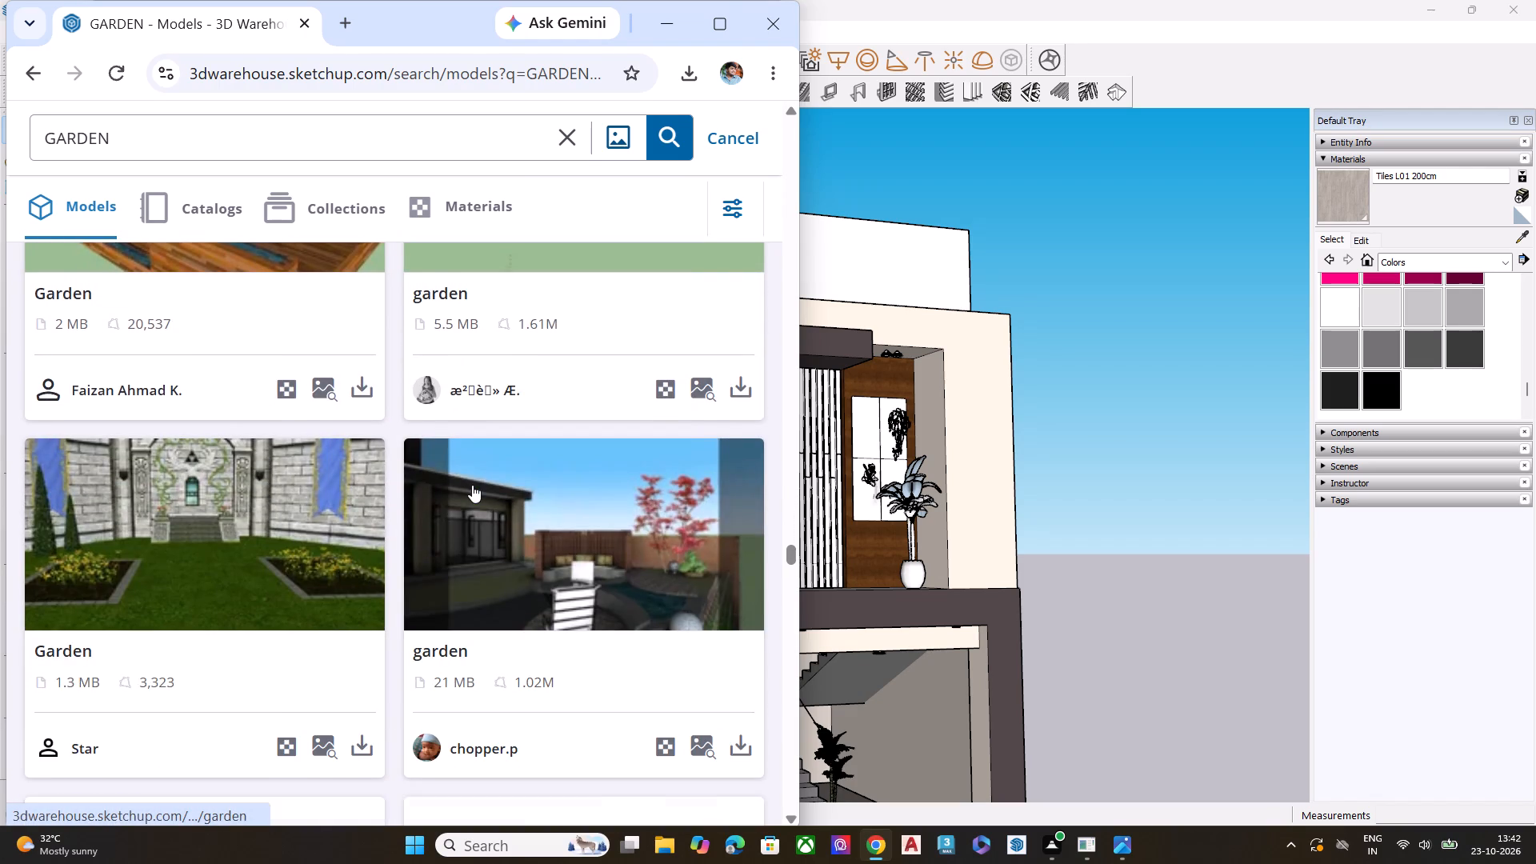
# Look further through the garden models, including the zen garden, house-front planting, hedge wall strip, roof garden and round fountain.
pyautogui.scroll(-9, 472, 485)
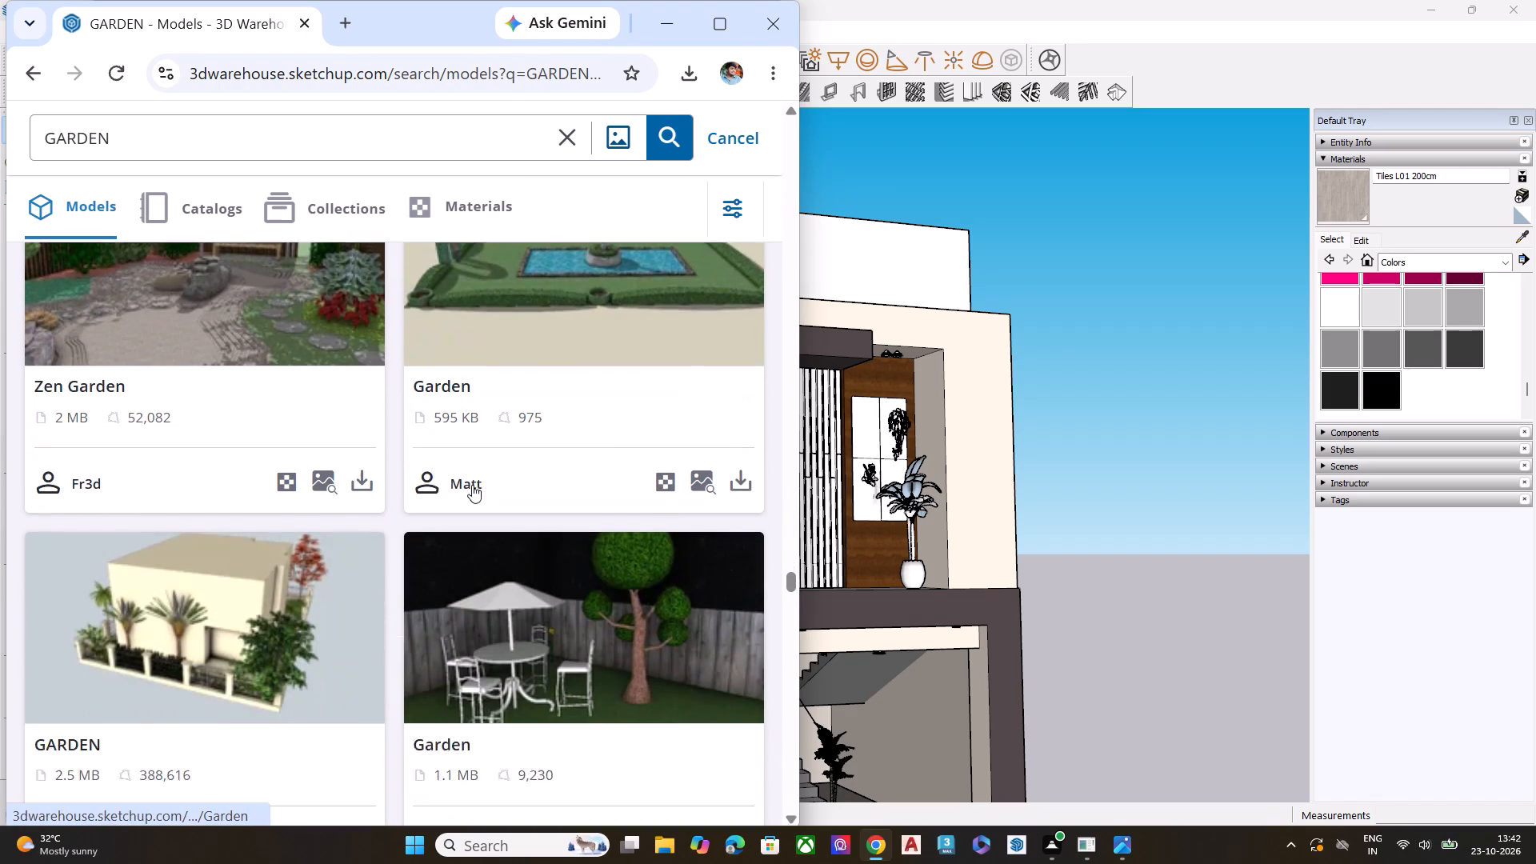
pyautogui.scroll(-3, 472, 485)
pyautogui.scroll(1, 472, 485)
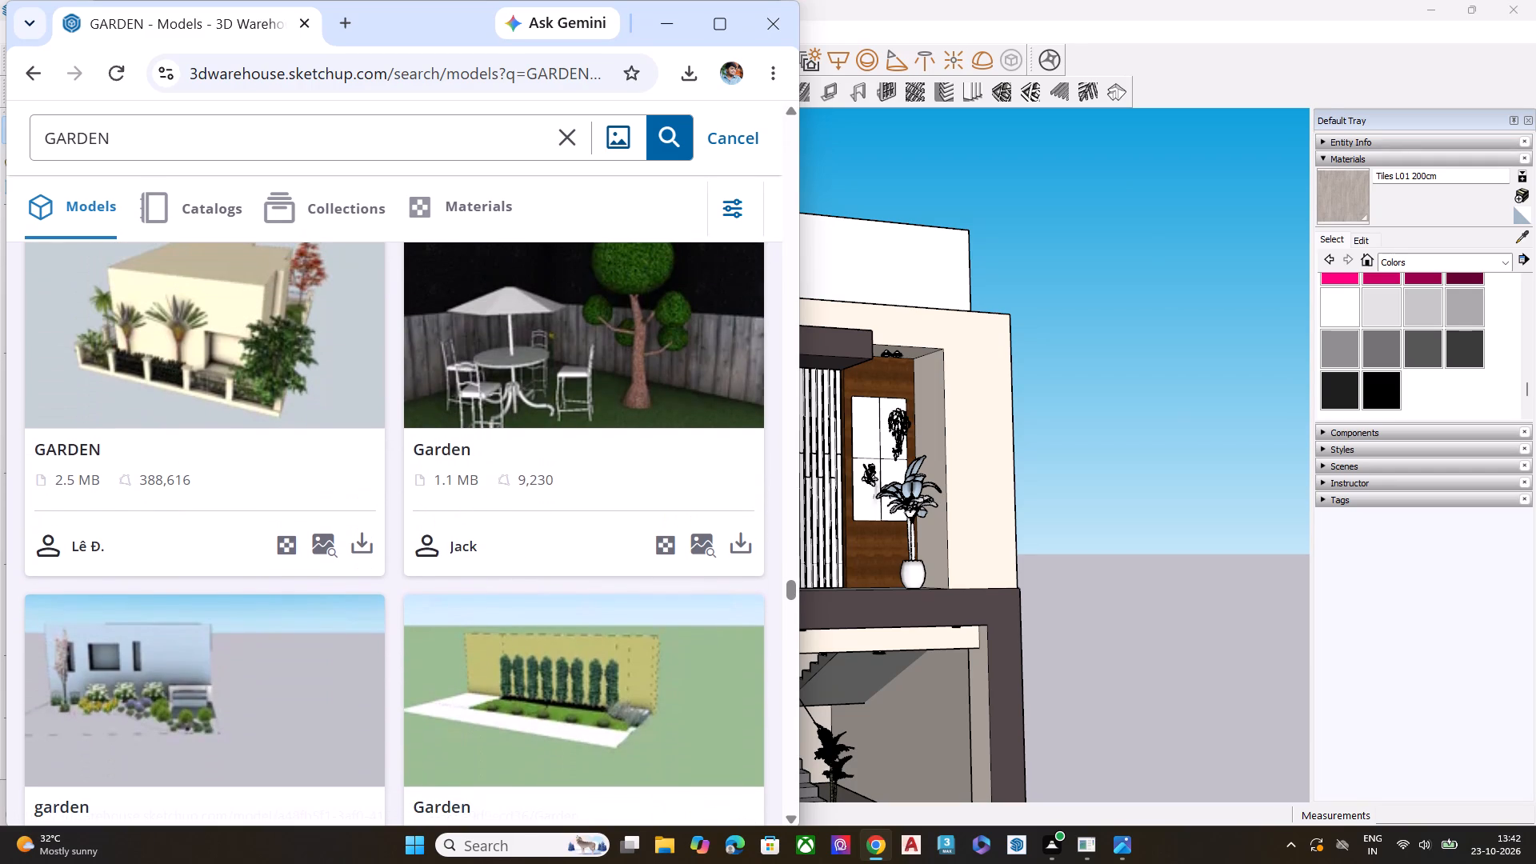
pyautogui.scroll(-5, 472, 485)
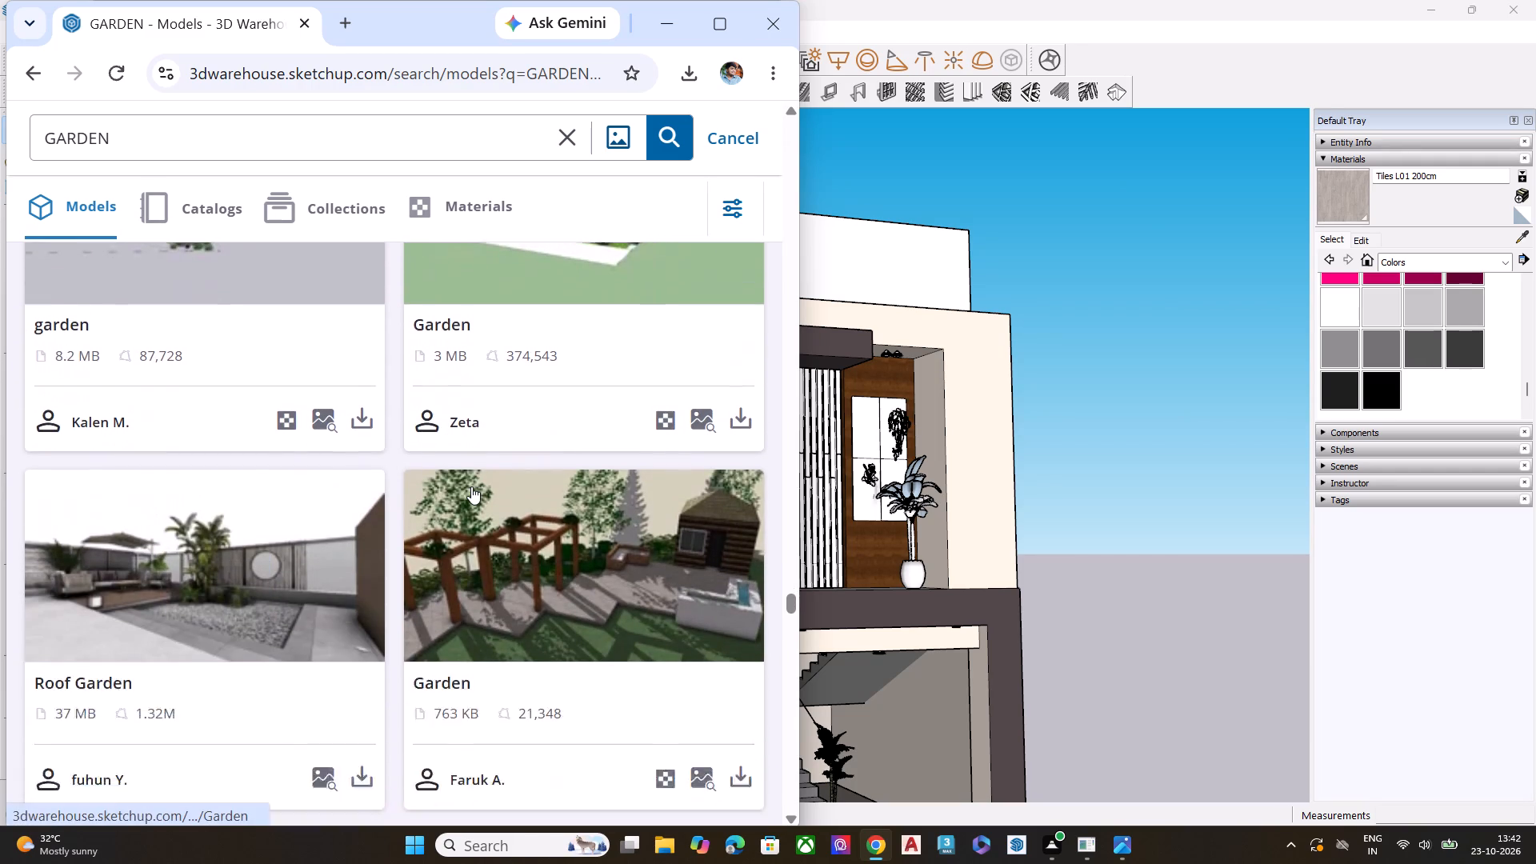
pyautogui.scroll(-2, 471, 486)
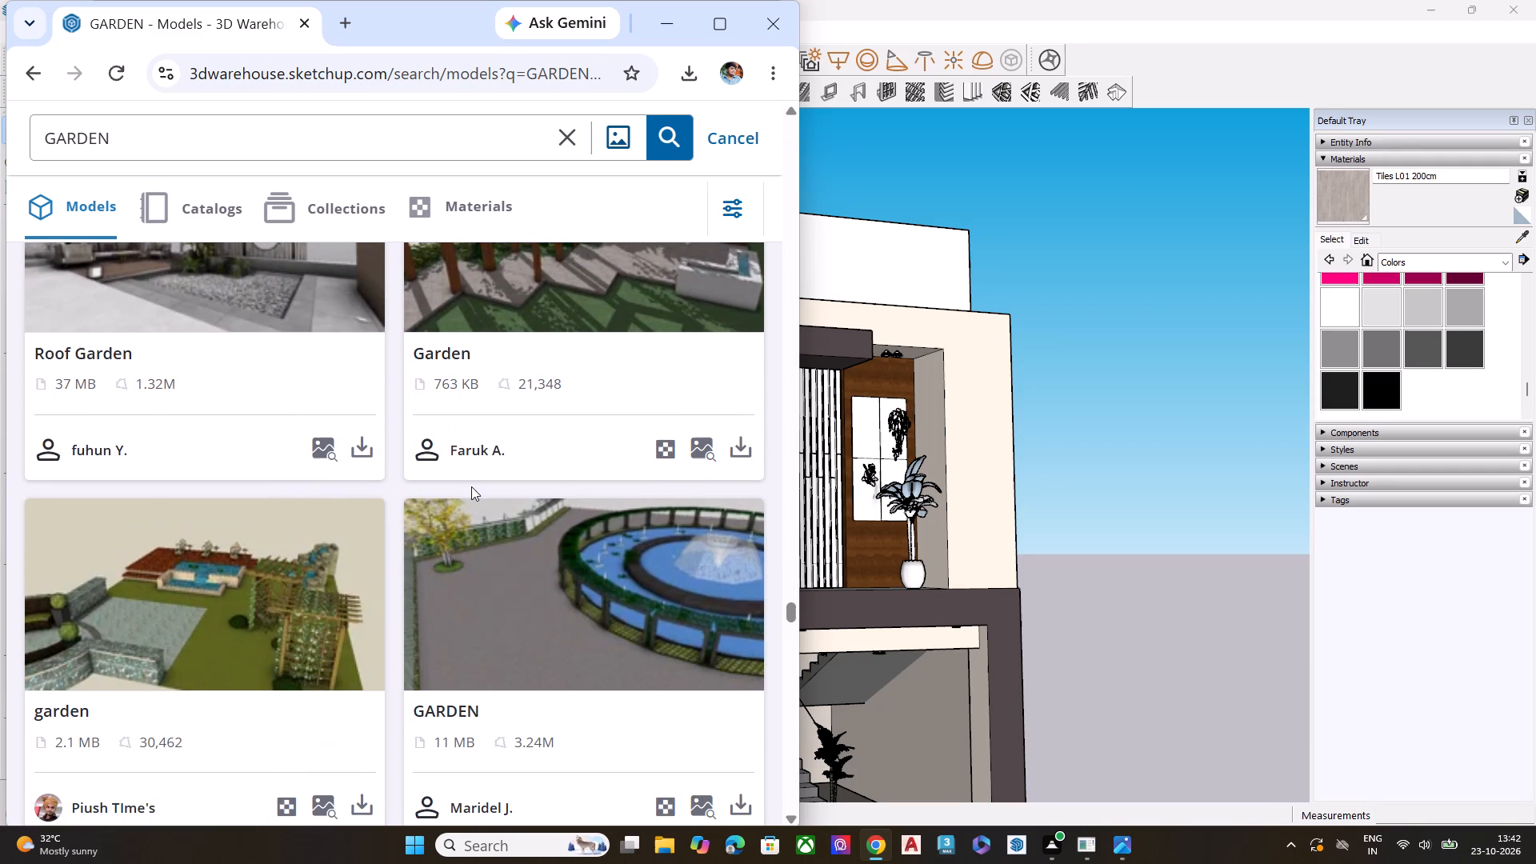
pyautogui.scroll(-3, 471, 486)
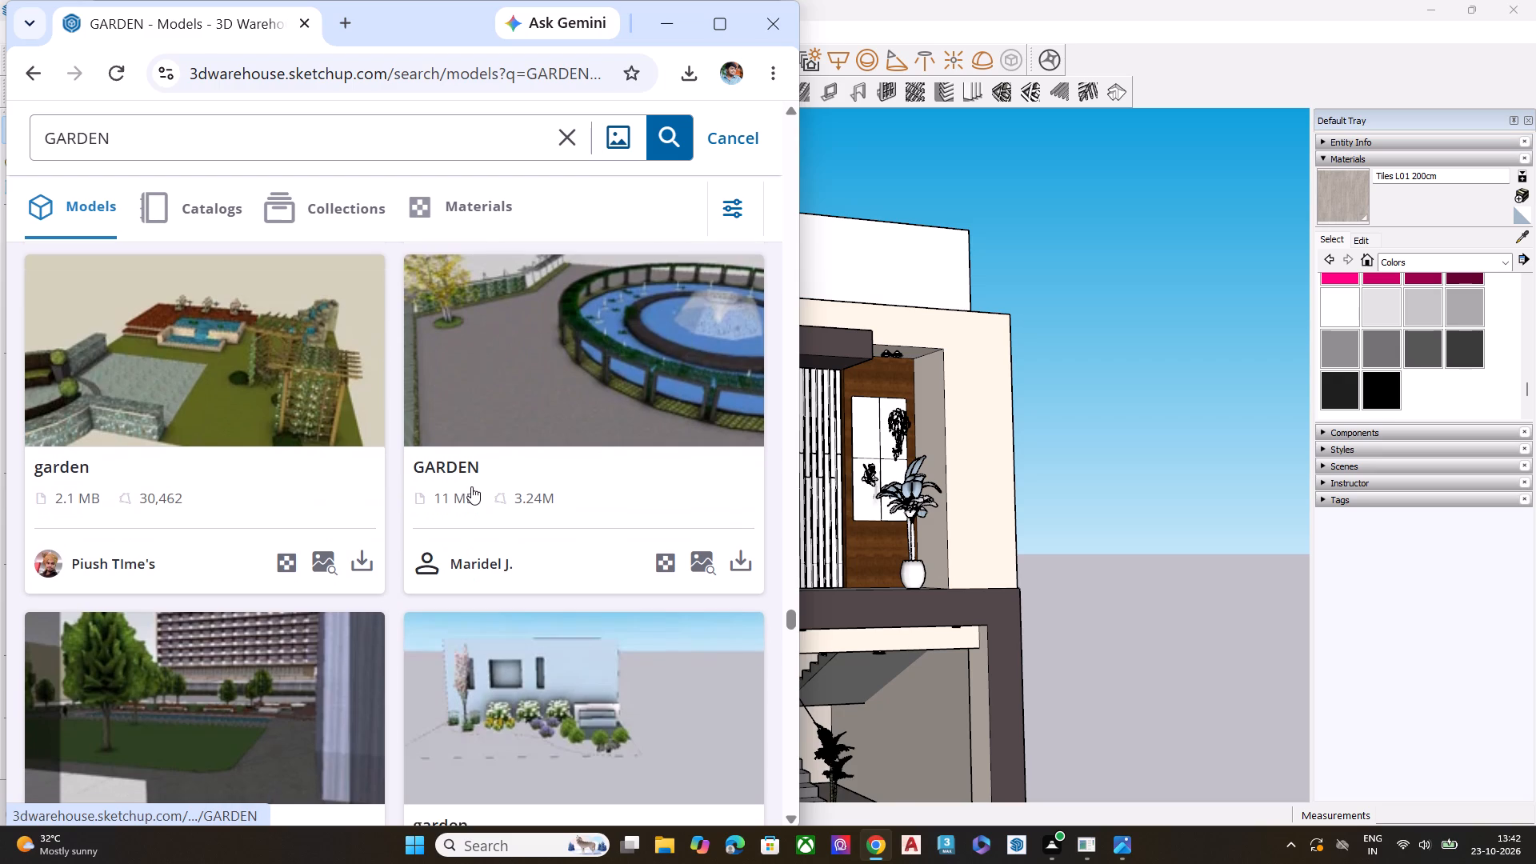
# Examine the following garden models, from the tiered fountain and green-wall seating to the walled lawn, timber pergola and covered terrace.
pyautogui.scroll(-3, 471, 486)
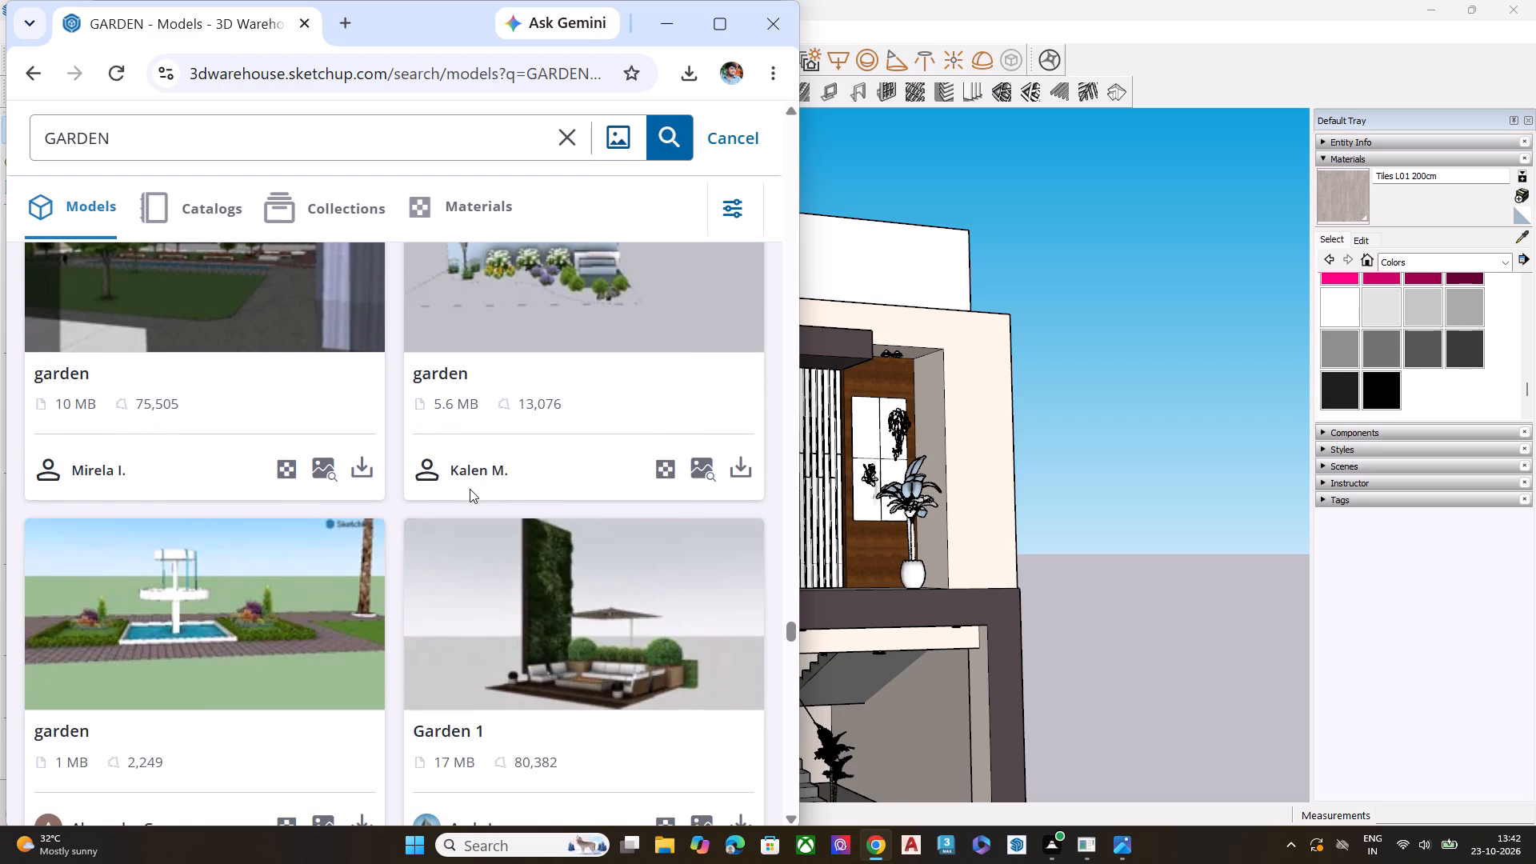
pyautogui.scroll(-2, 470, 489)
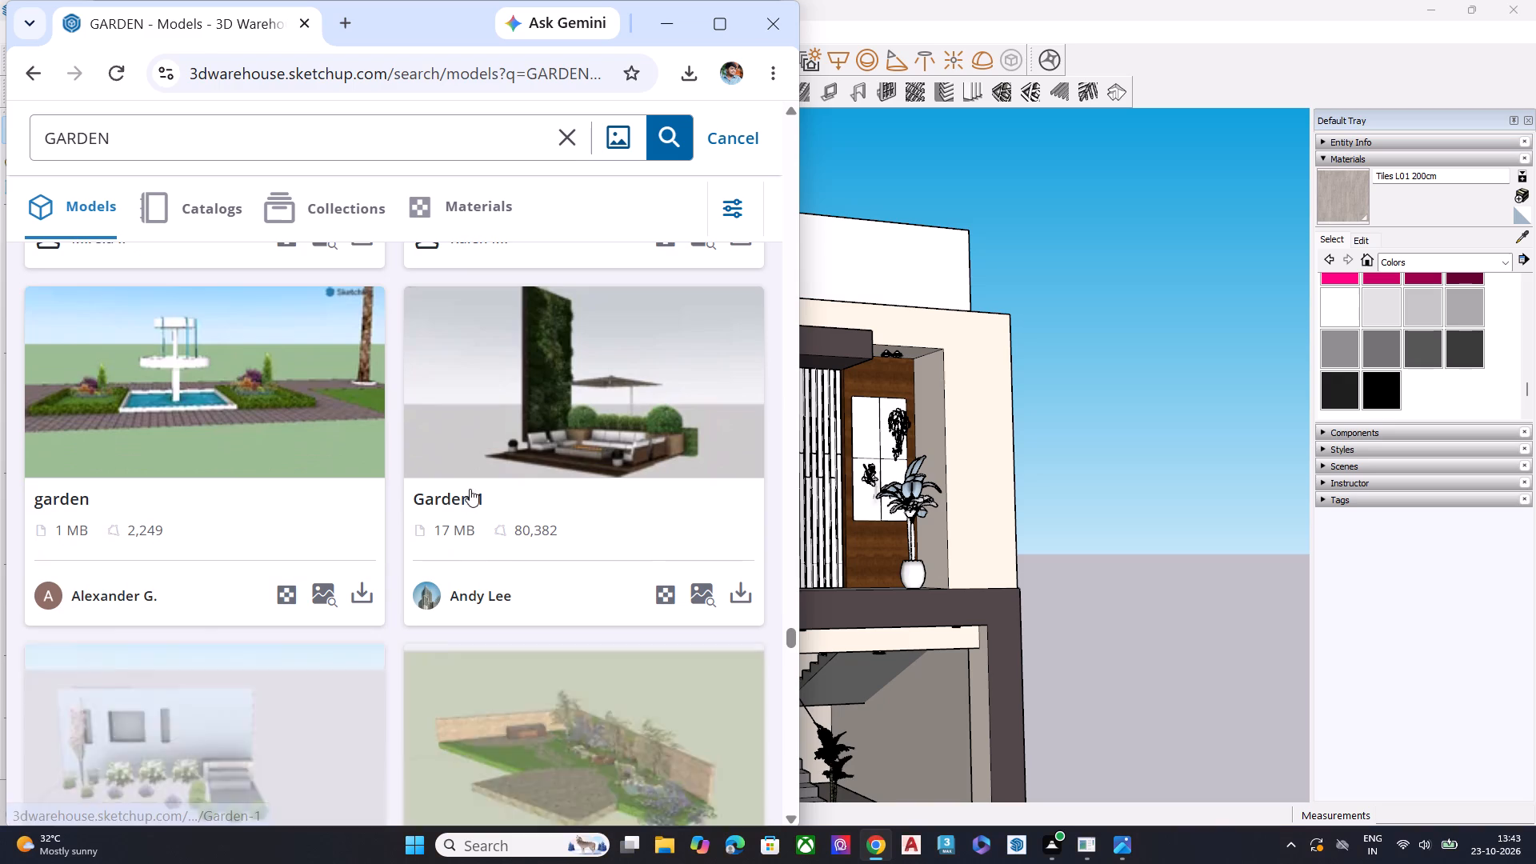
pyautogui.scroll(-3, 470, 489)
pyautogui.scroll(1, 470, 494)
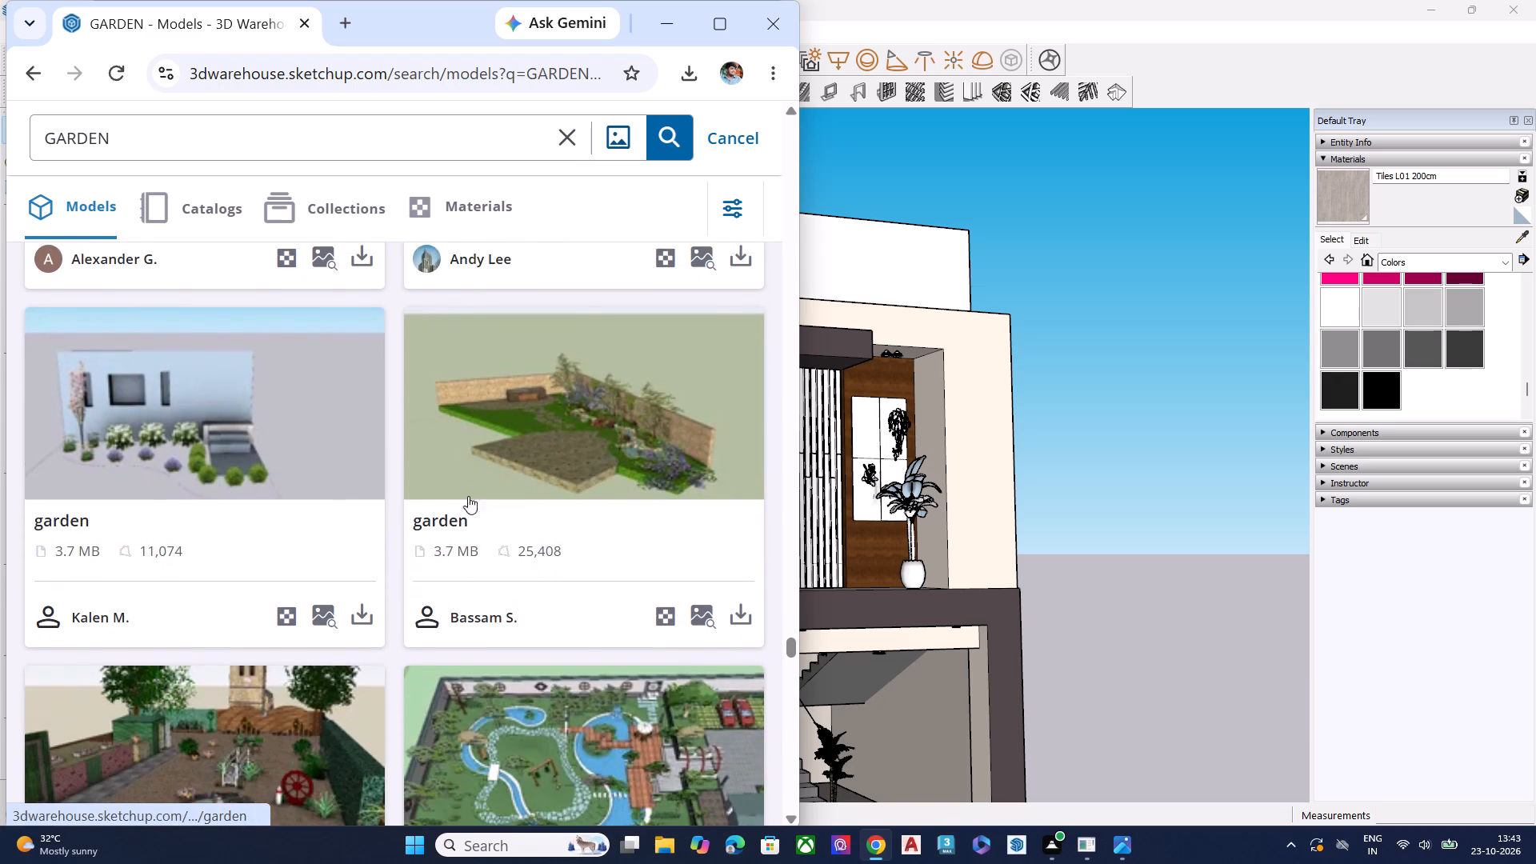
pyautogui.scroll(-4, 468, 497)
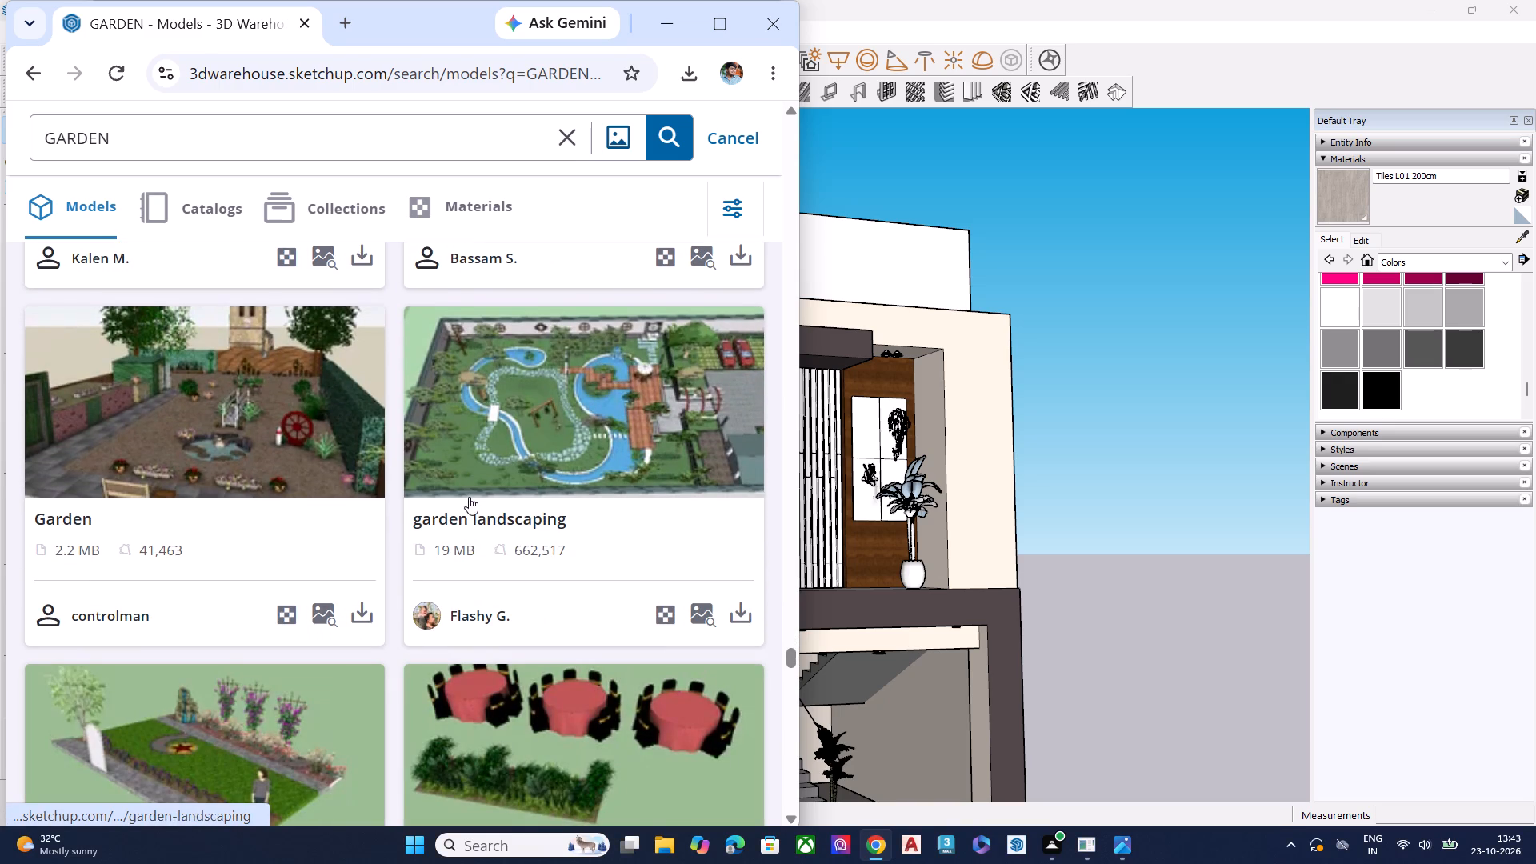
pyautogui.scroll(-7, 469, 497)
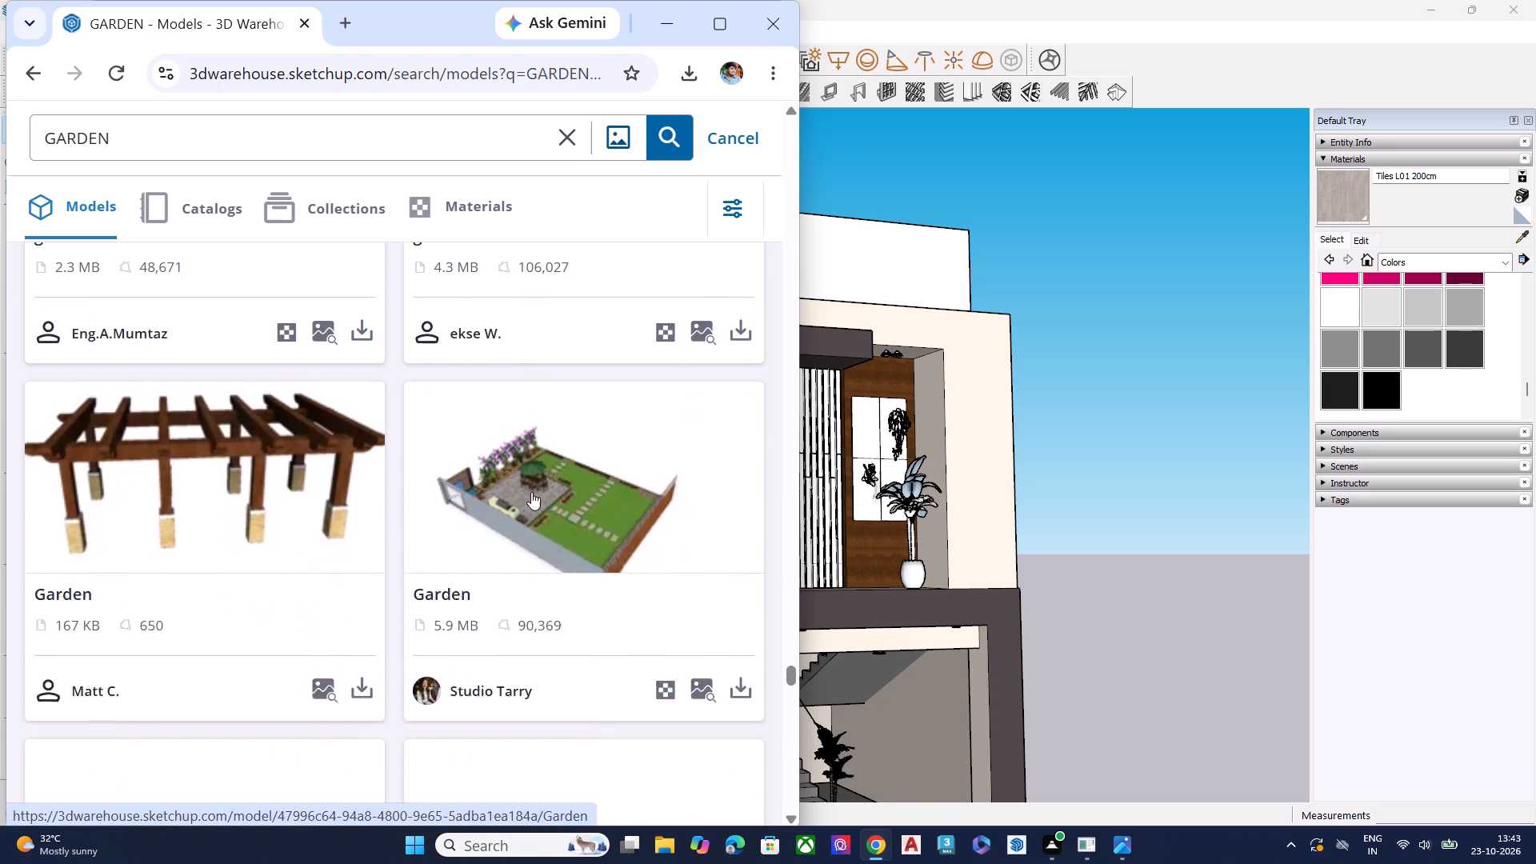
pyautogui.scroll(-4, 558, 510)
pyautogui.scroll(2, 534, 518)
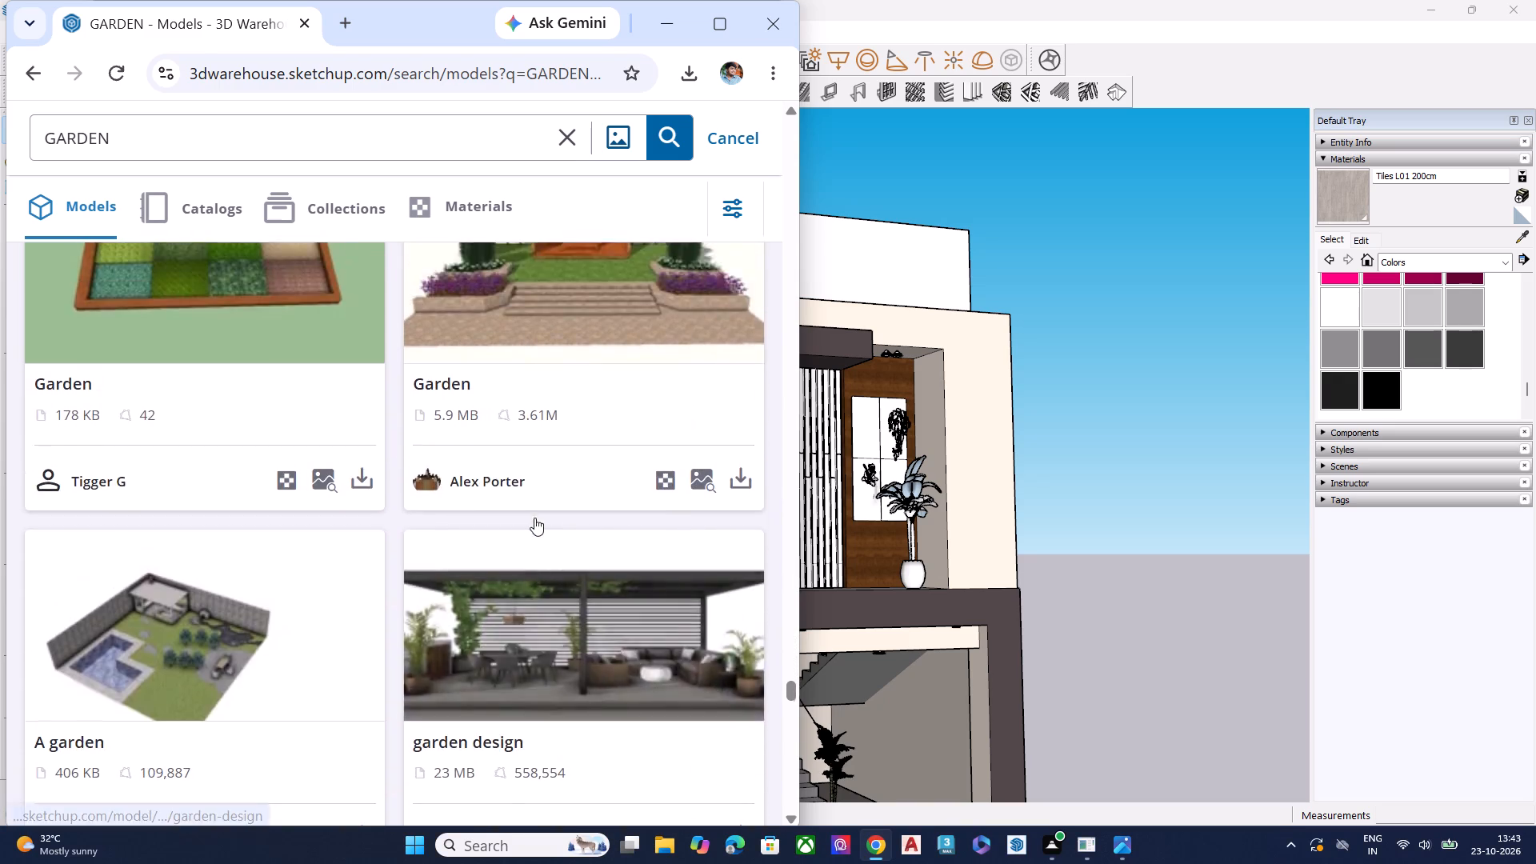
pyautogui.scroll(1, 534, 518)
pyautogui.scroll(2, 414, 526)
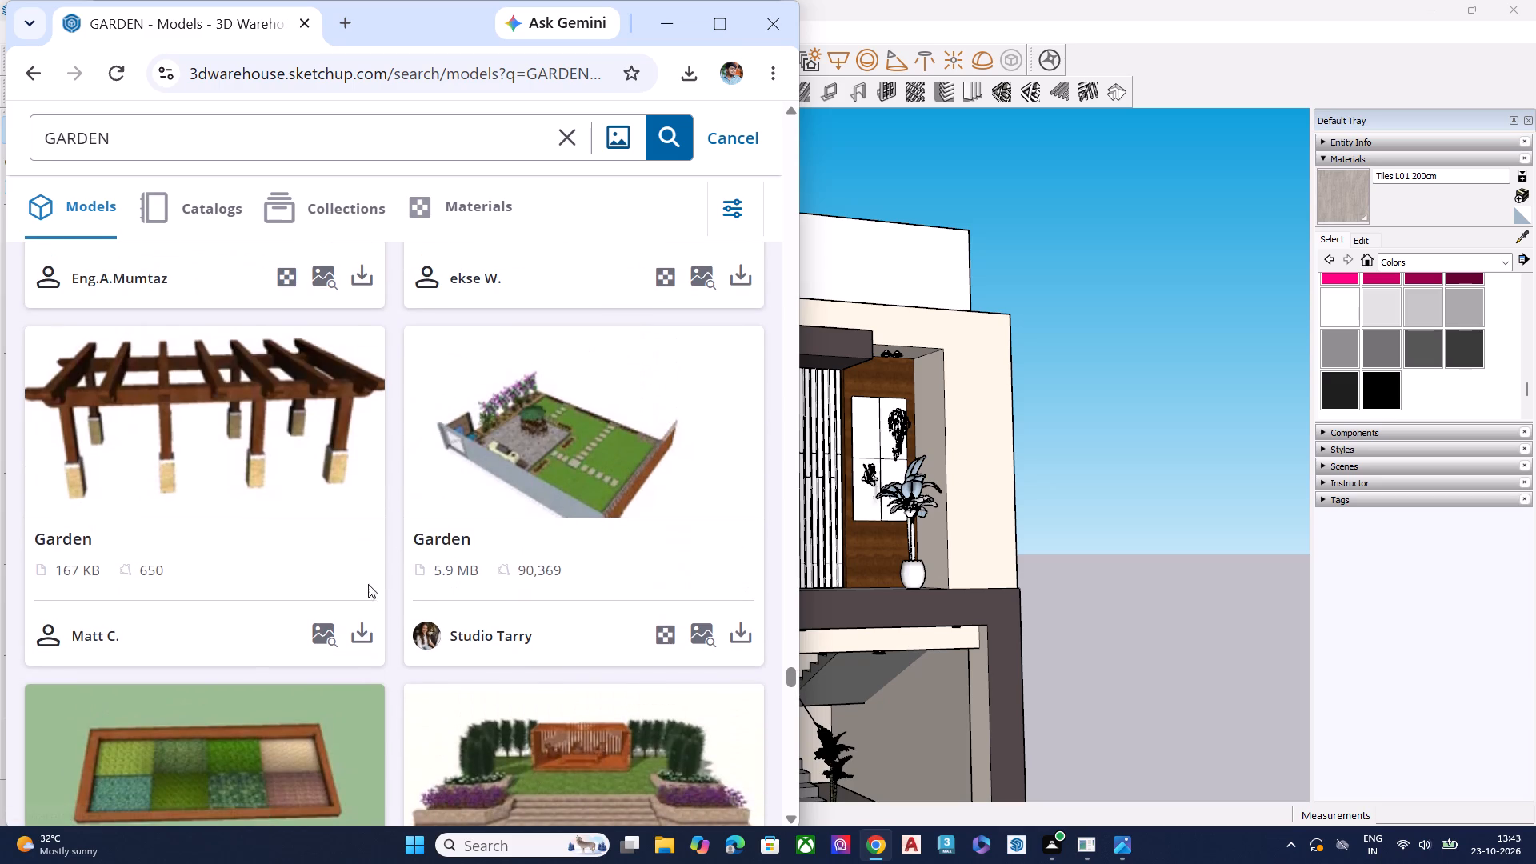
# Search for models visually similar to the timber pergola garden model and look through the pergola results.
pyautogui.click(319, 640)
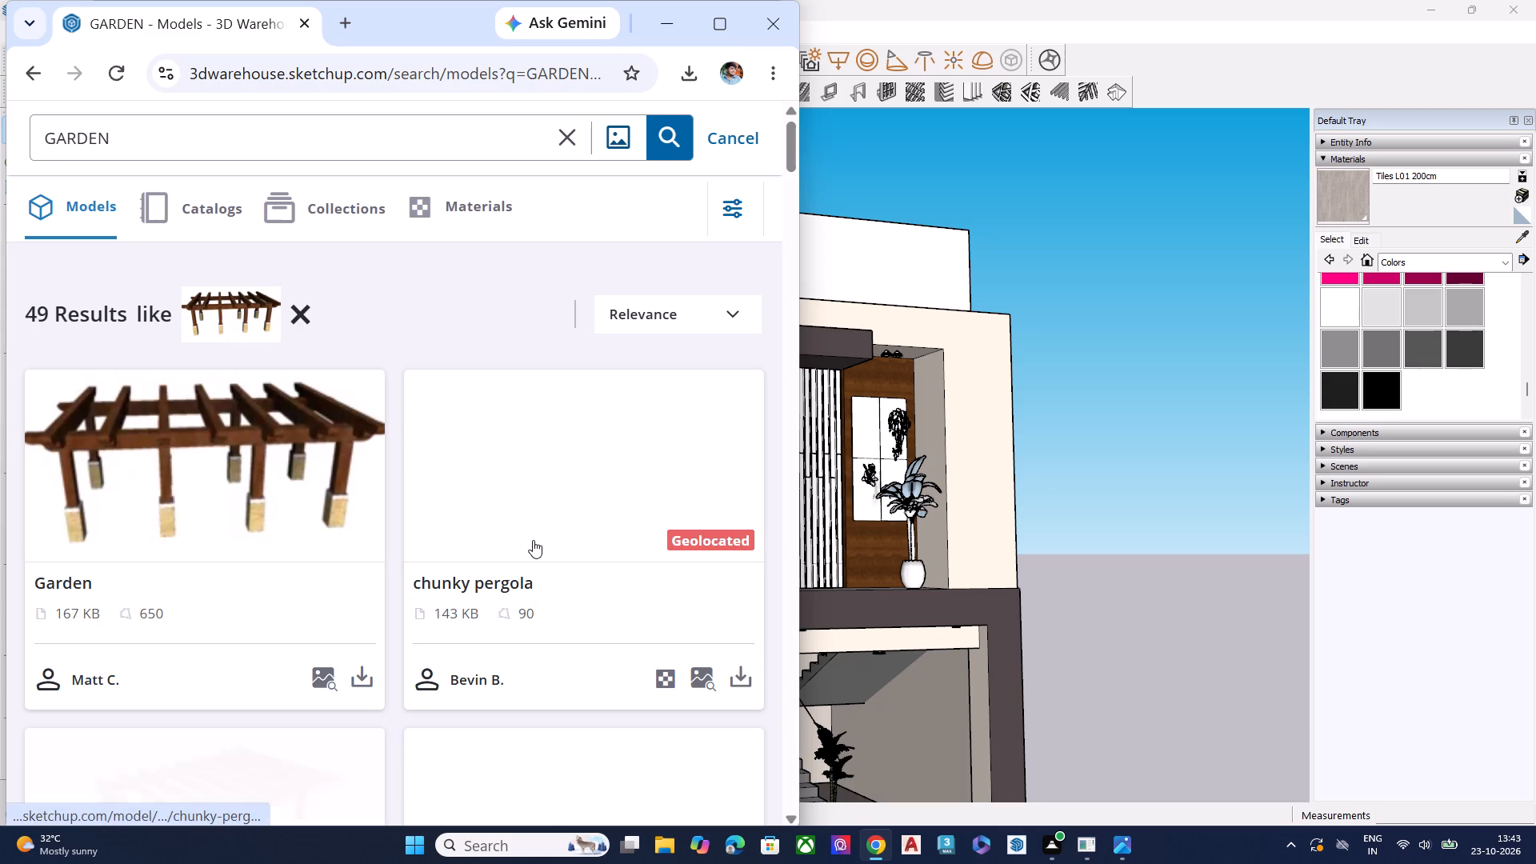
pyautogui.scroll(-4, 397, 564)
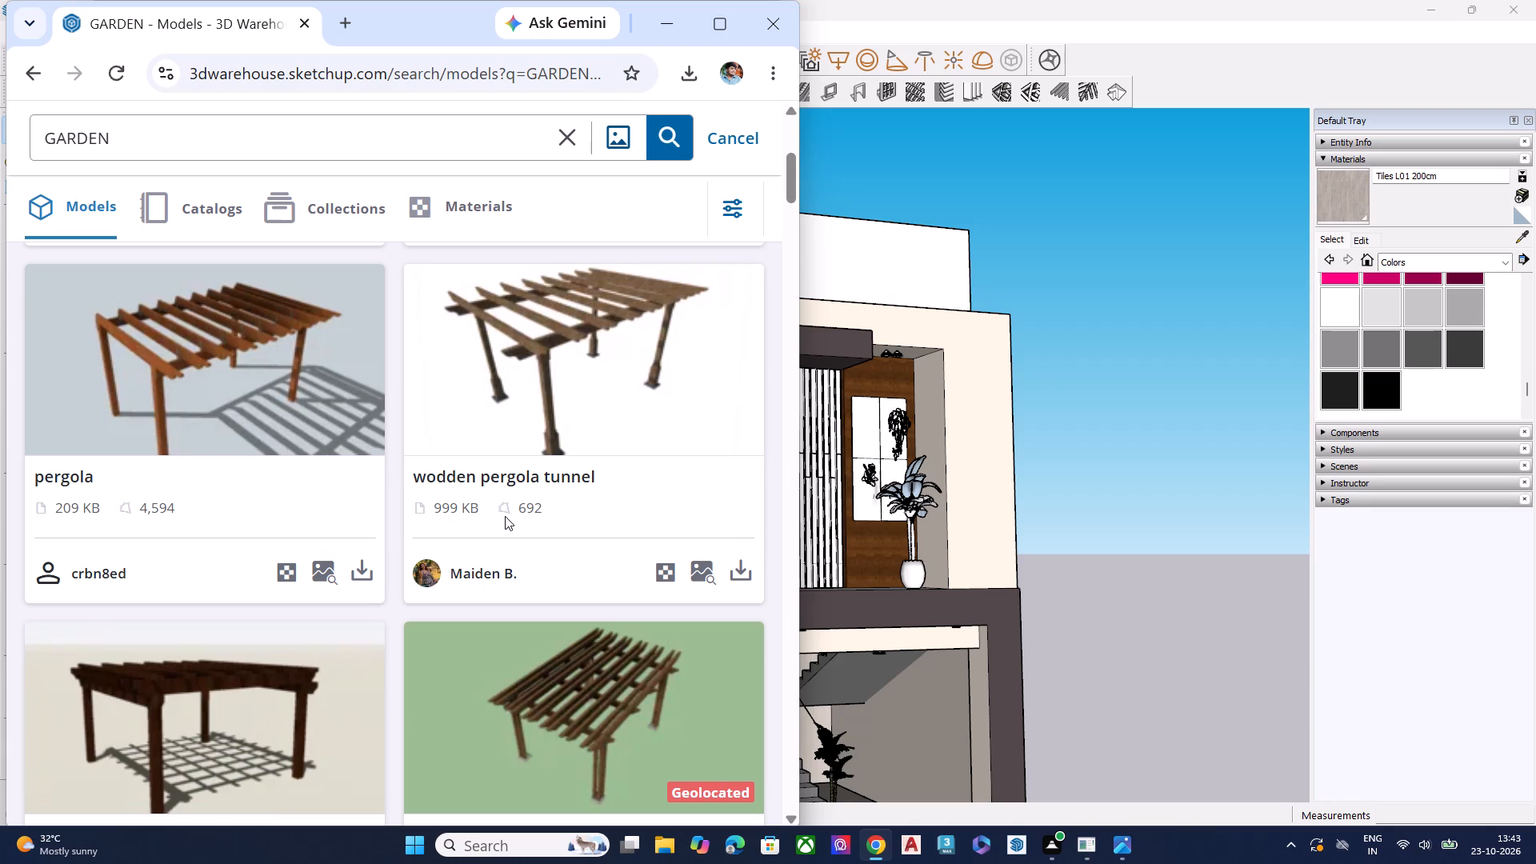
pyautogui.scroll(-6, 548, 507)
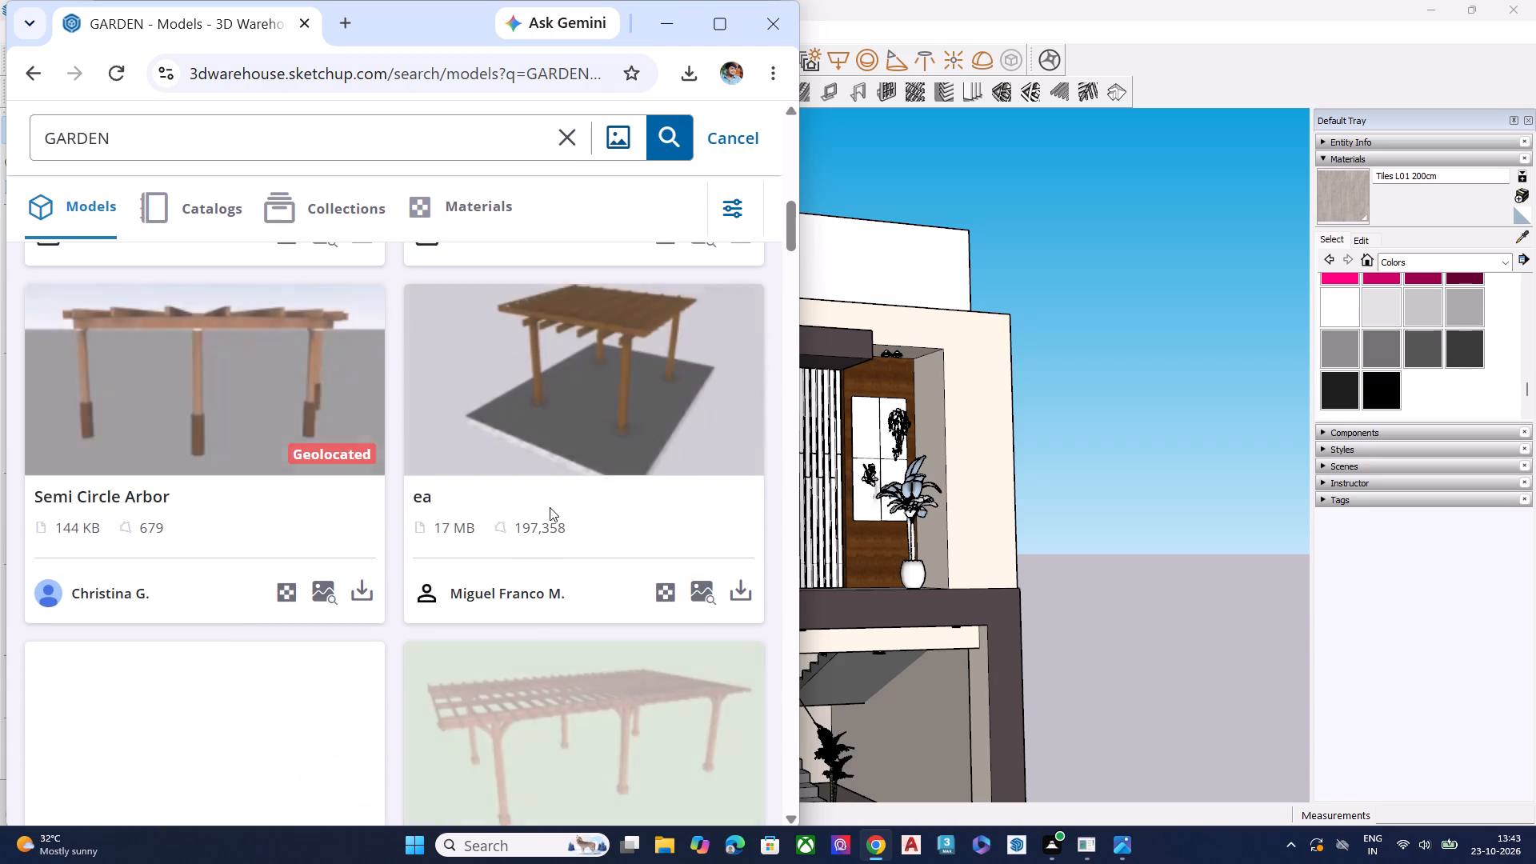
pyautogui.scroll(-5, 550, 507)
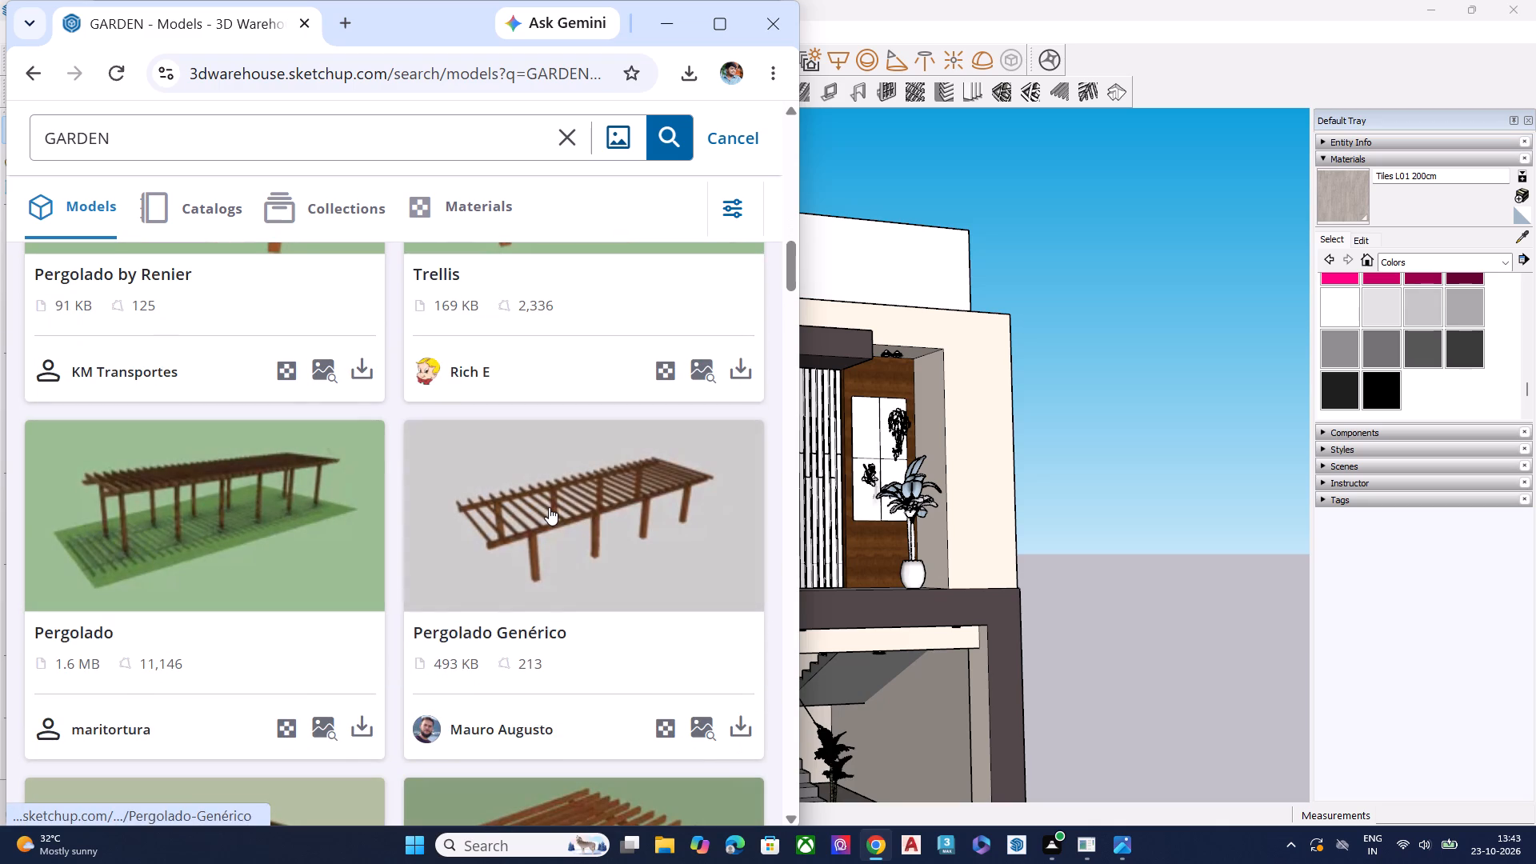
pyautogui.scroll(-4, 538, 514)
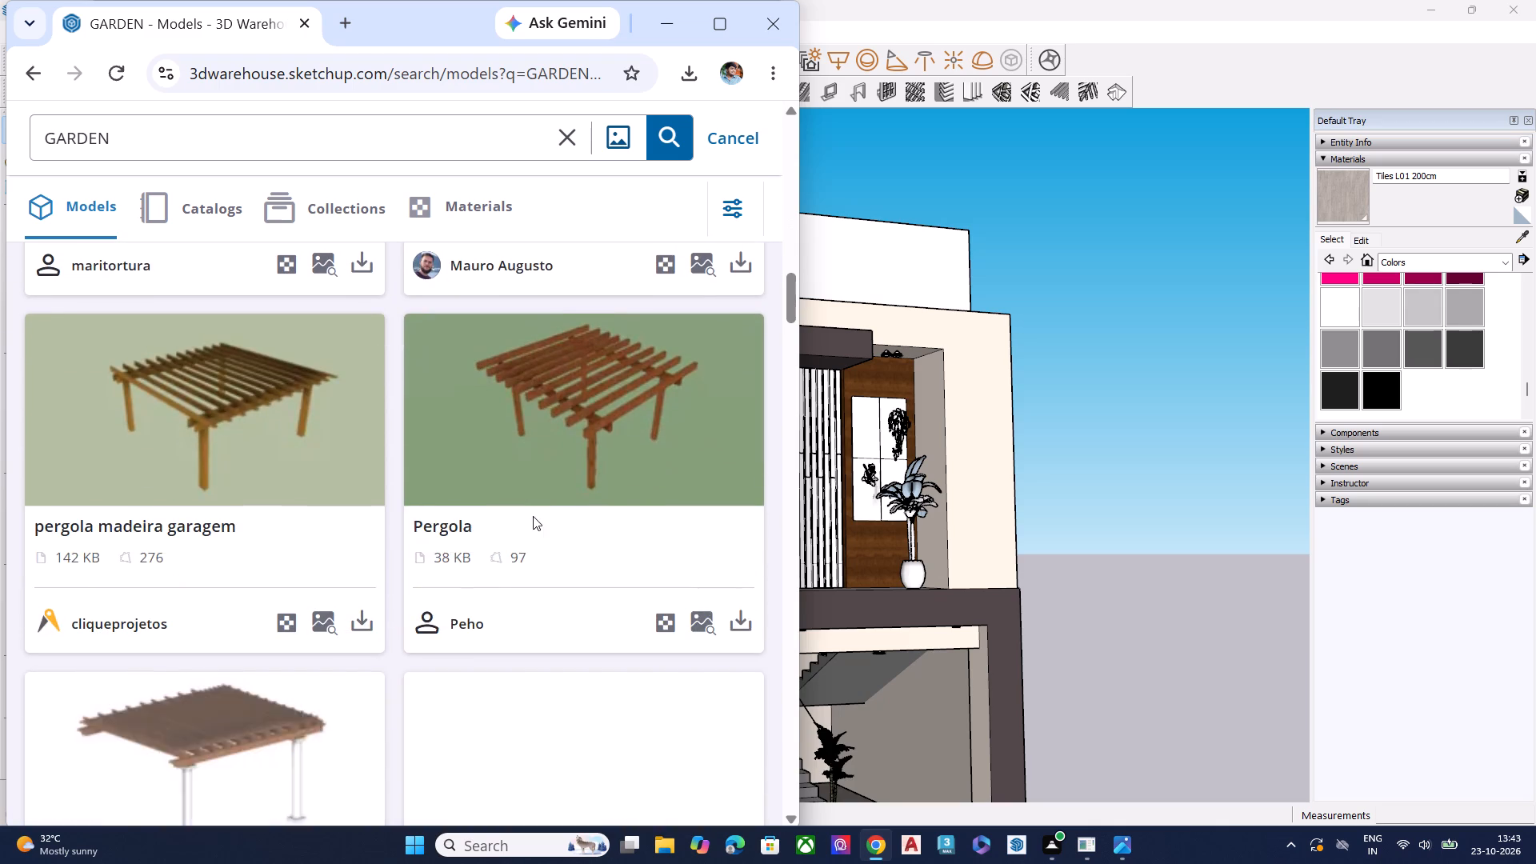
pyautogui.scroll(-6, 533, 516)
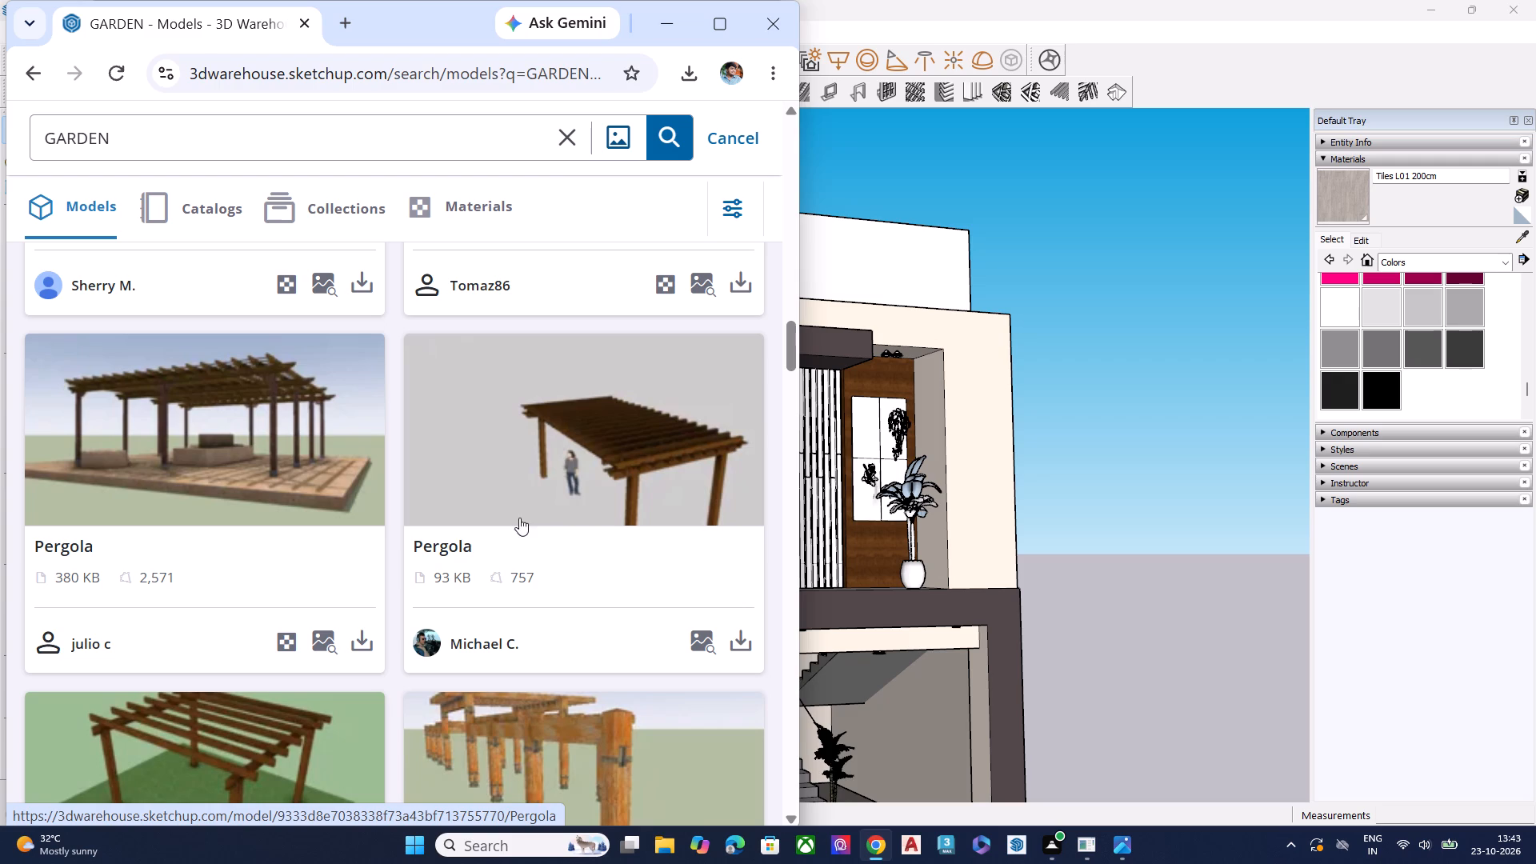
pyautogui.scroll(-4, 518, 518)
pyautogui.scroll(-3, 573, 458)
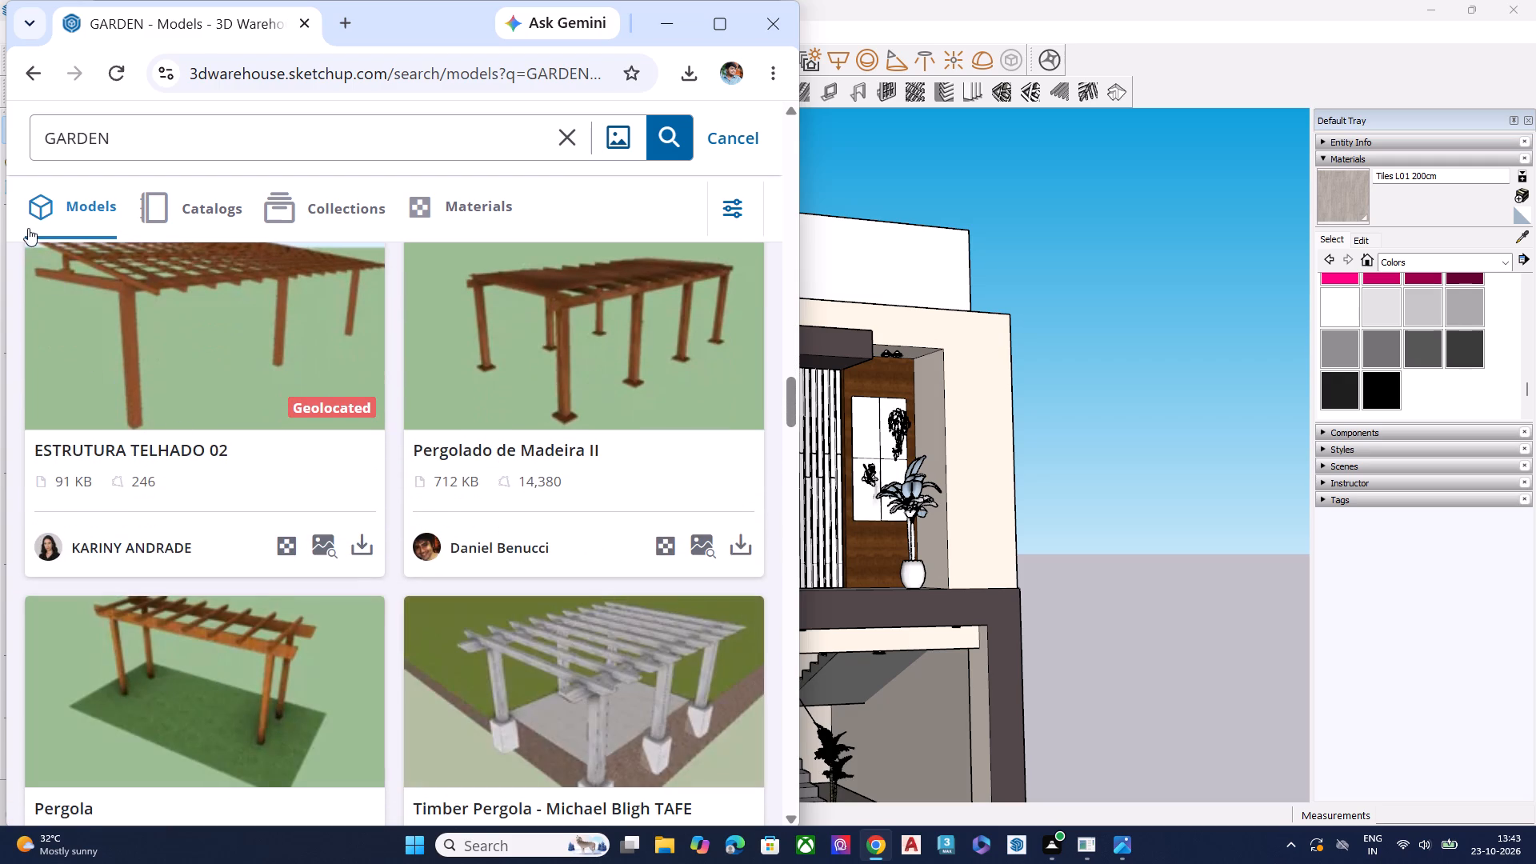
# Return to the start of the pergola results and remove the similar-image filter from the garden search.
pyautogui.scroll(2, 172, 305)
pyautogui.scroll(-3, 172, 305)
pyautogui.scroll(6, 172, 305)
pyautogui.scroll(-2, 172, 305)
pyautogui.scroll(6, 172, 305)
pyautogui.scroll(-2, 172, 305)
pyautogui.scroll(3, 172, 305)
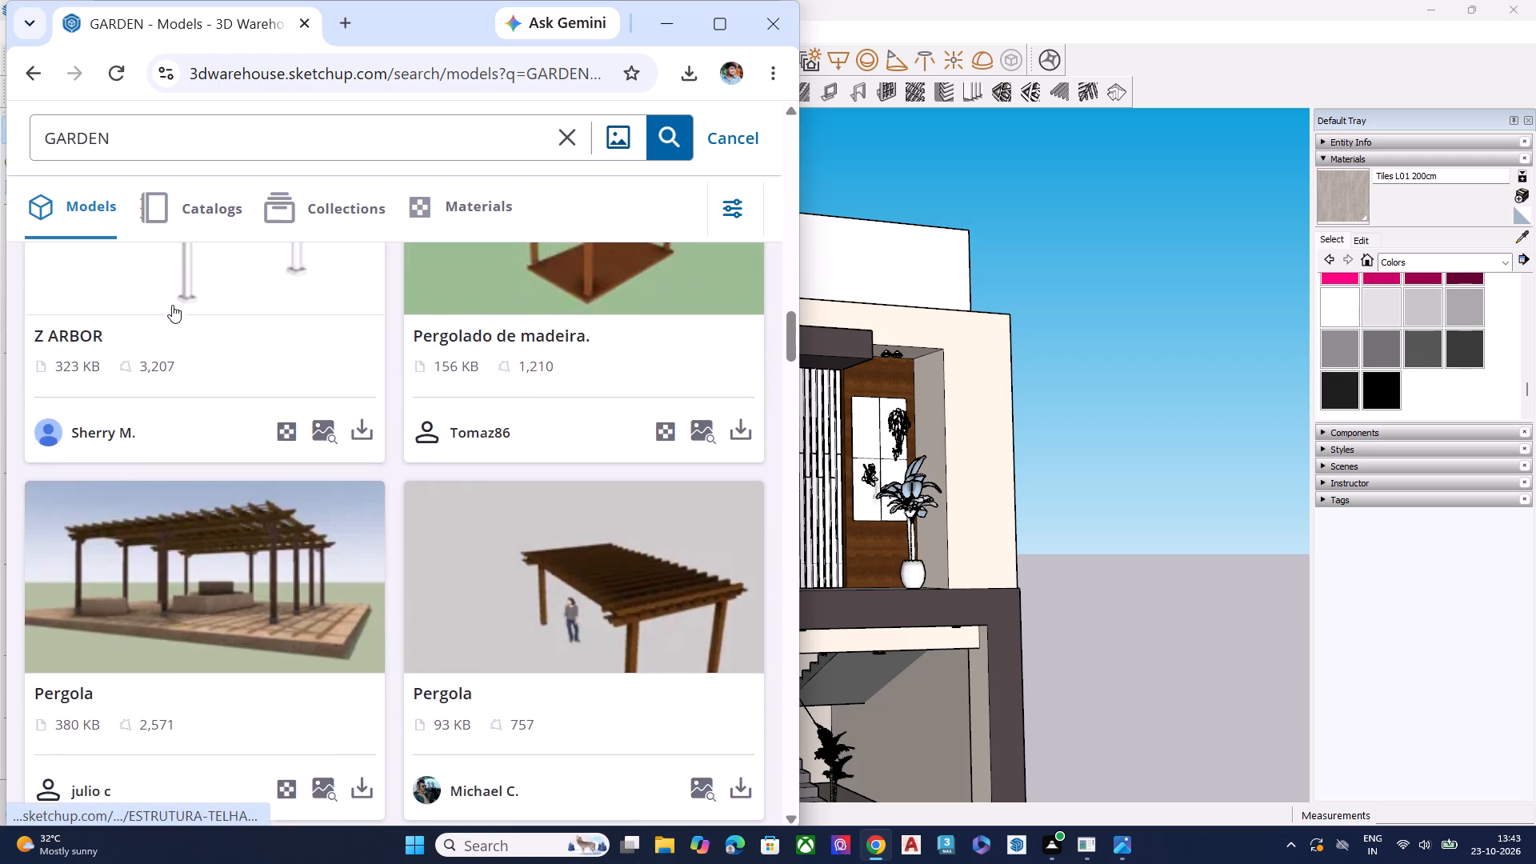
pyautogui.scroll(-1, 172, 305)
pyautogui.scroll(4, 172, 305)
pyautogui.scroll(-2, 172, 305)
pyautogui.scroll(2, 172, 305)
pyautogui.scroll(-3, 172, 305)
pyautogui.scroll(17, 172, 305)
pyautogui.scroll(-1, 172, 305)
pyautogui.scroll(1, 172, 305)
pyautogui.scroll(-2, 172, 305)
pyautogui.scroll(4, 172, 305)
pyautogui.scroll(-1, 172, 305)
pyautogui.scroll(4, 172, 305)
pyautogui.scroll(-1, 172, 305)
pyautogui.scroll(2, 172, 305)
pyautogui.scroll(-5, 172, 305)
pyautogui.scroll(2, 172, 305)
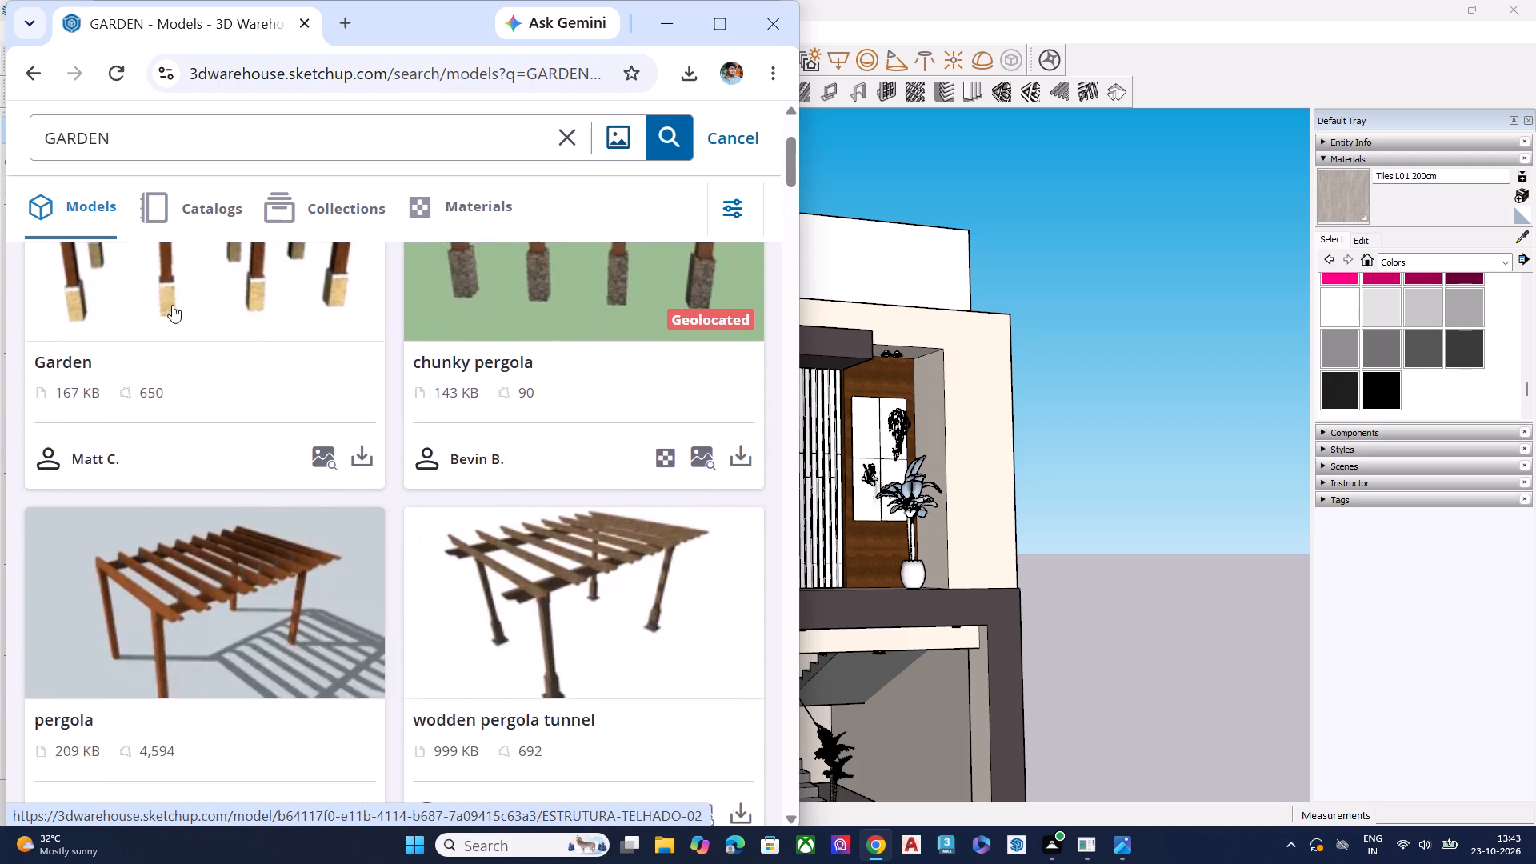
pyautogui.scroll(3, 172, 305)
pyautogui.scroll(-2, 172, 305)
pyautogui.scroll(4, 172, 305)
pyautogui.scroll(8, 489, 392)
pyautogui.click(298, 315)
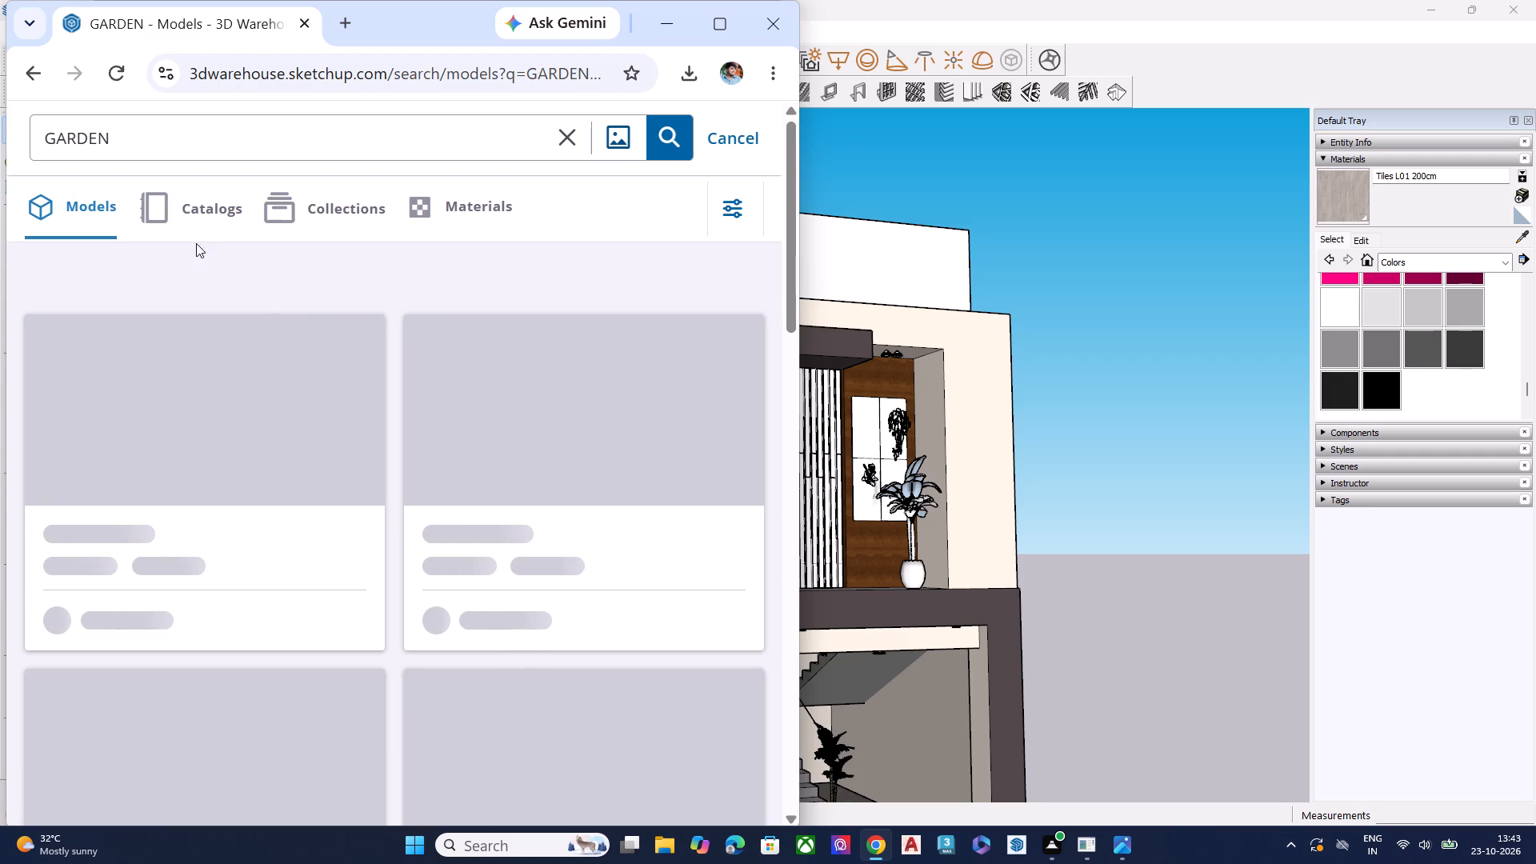
# Refine the 3D Warehouse model search to GARDEN PLANT.
pyautogui.click(291, 140)
pyautogui.press('space')
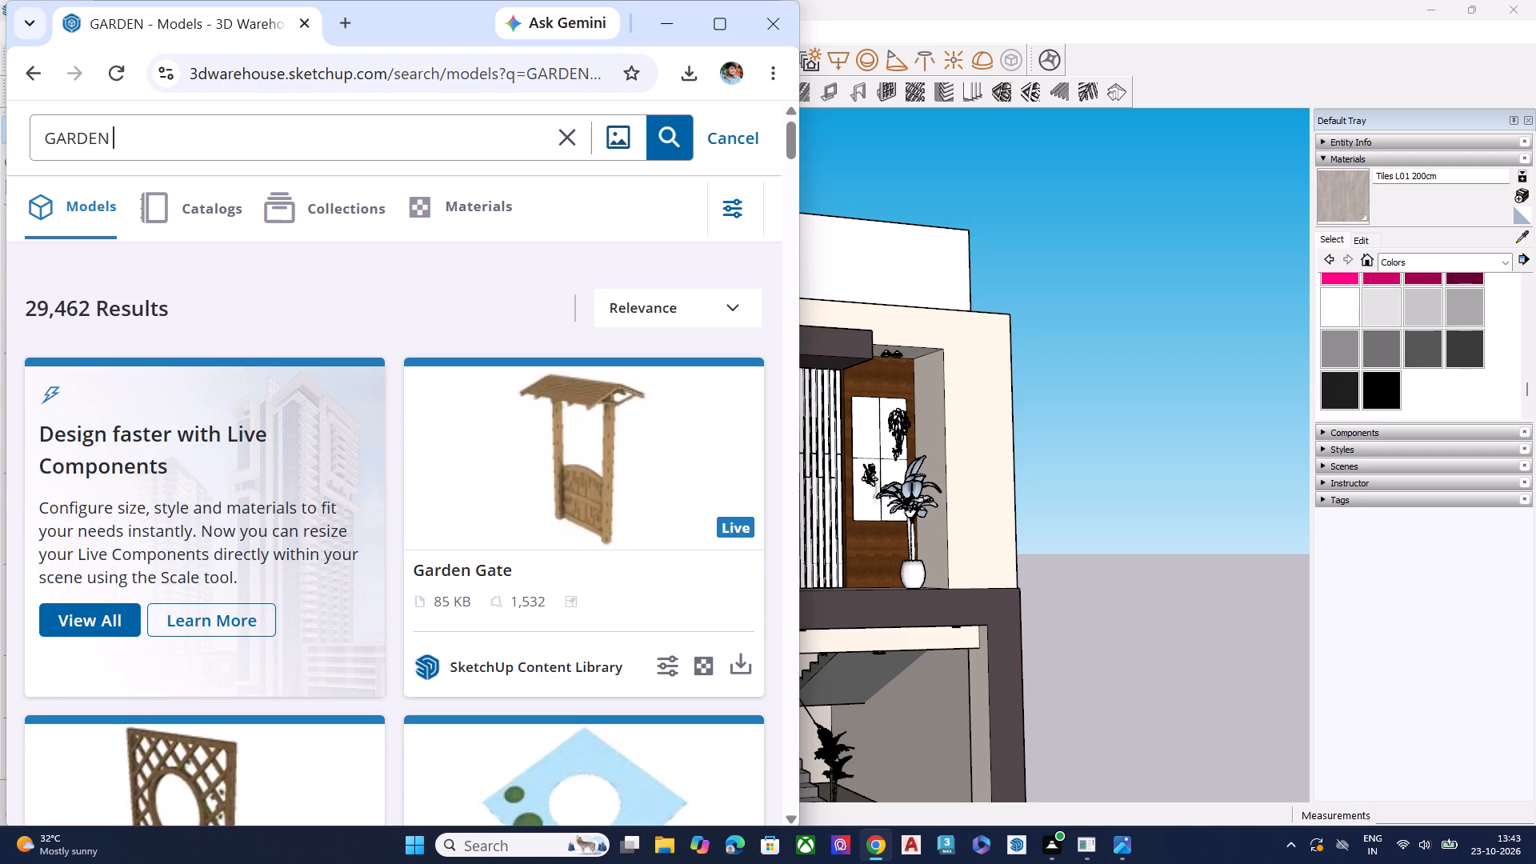
pyautogui.write('PLANT')
pyautogui.press('Return')
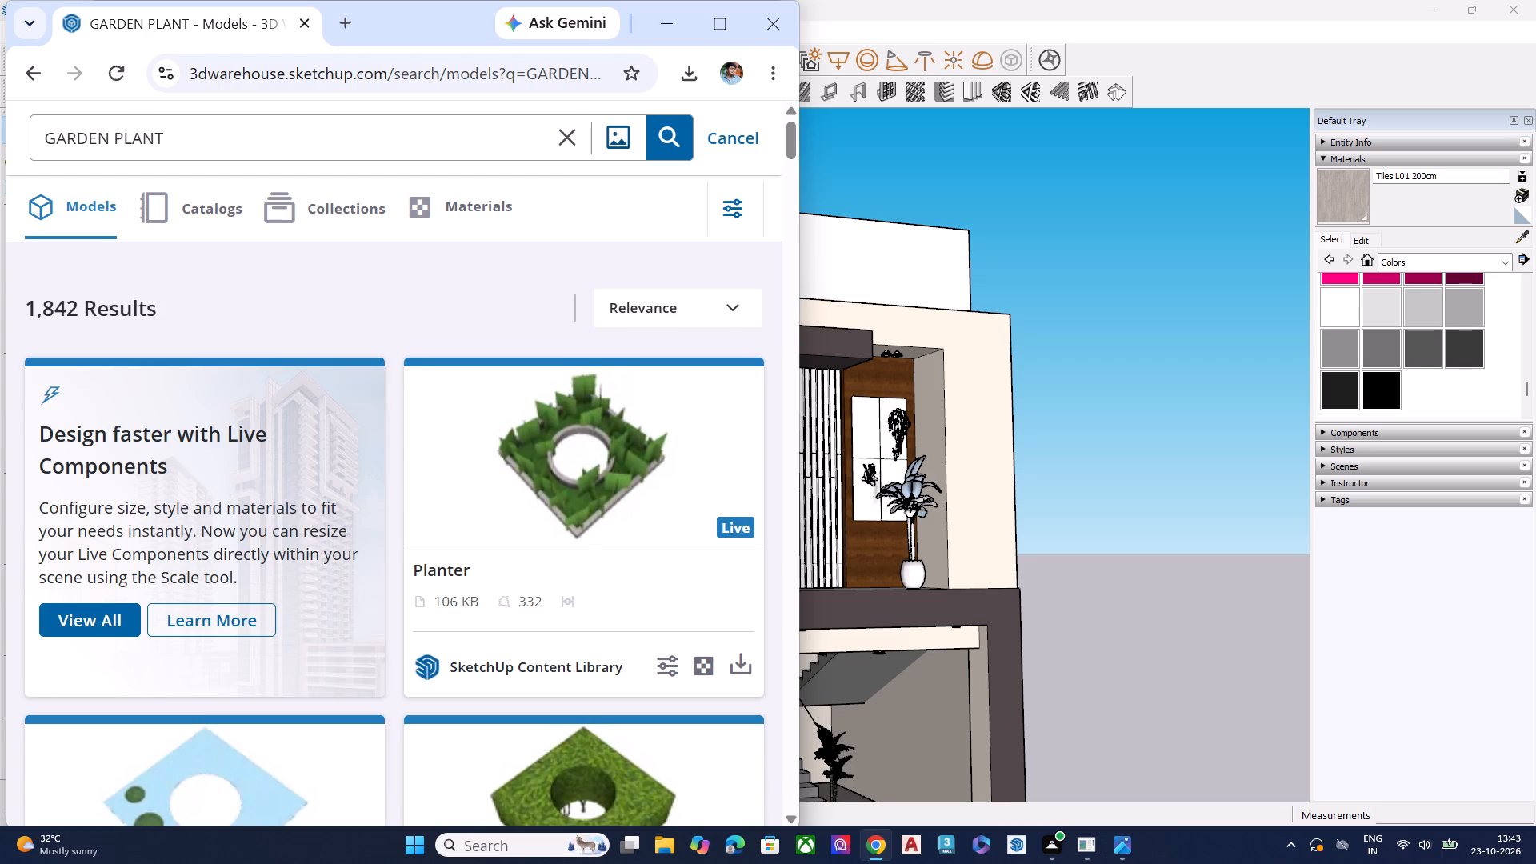
# Examine the first garden plant models, from the planters and plant walls to the flowering plants, potted plants and garden fence with vases.
pyautogui.scroll(-2, 520, 421)
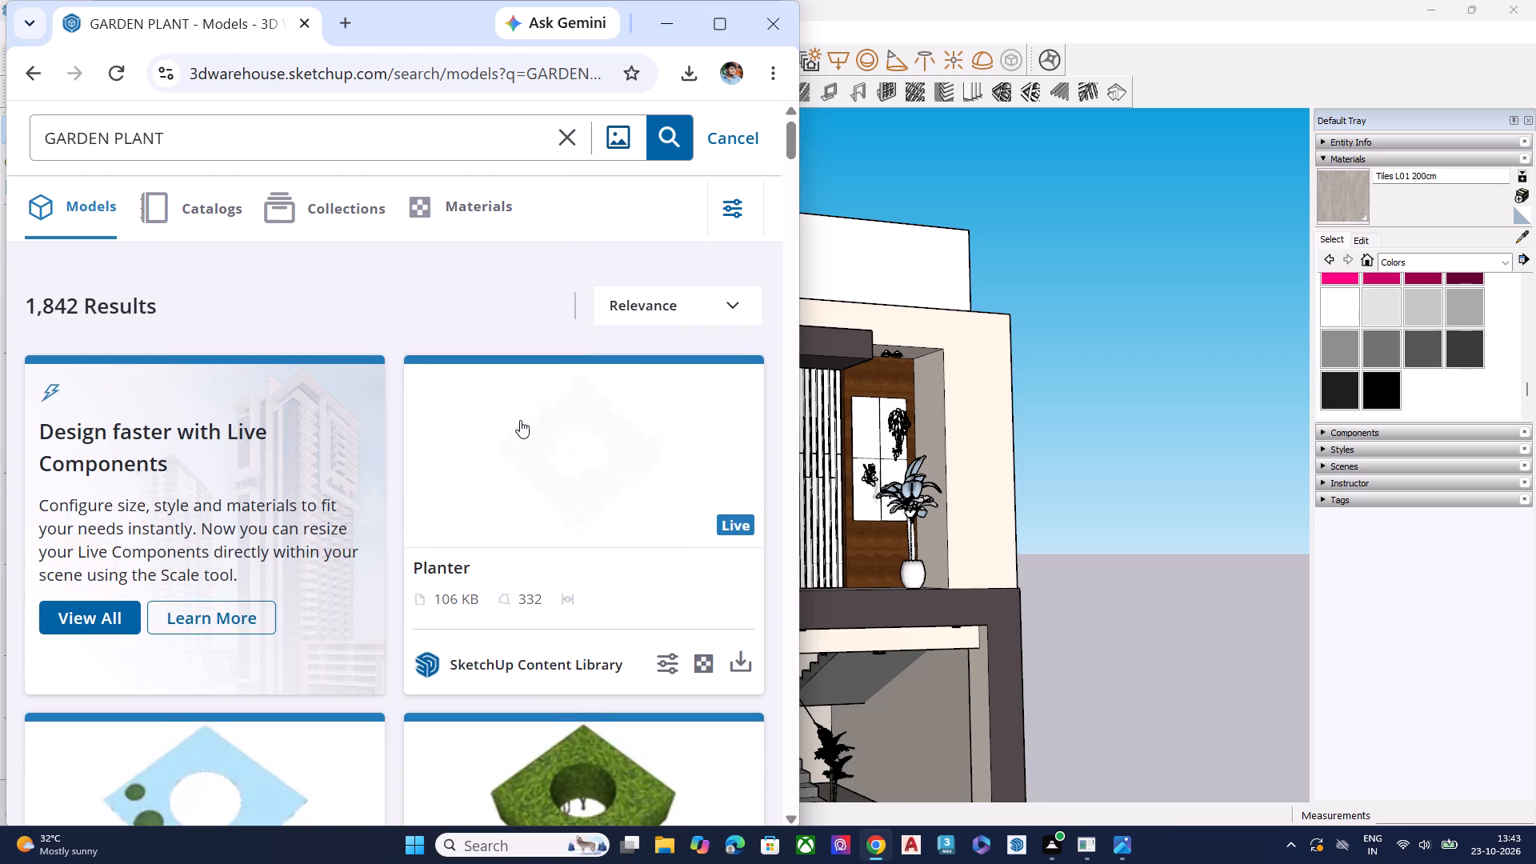
pyautogui.scroll(-2, 520, 420)
pyautogui.scroll(-4, 455, 460)
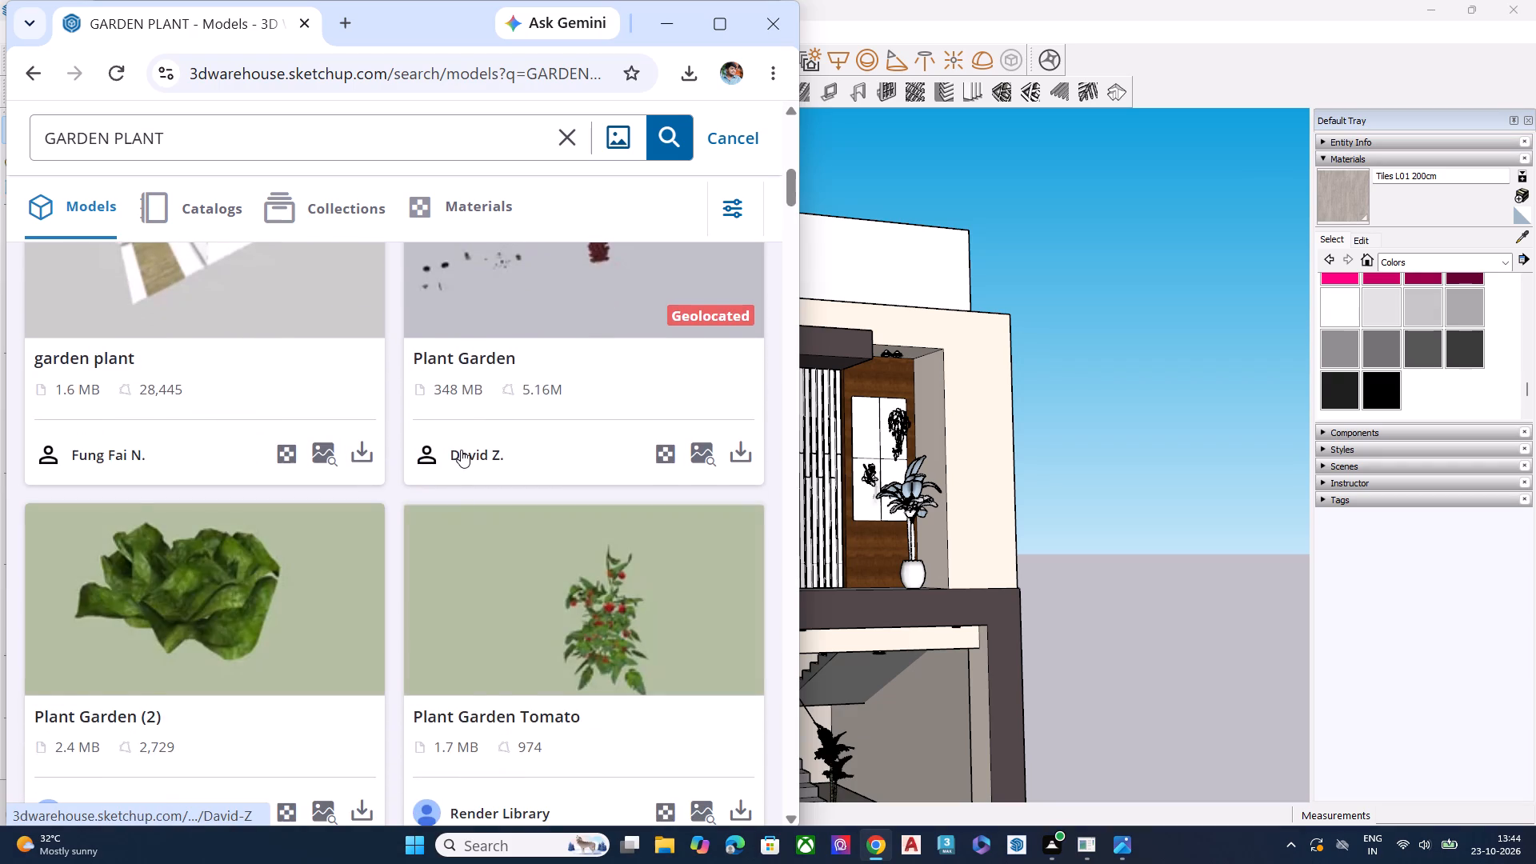
pyautogui.scroll(-8, 461, 448)
pyautogui.scroll(2, 462, 443)
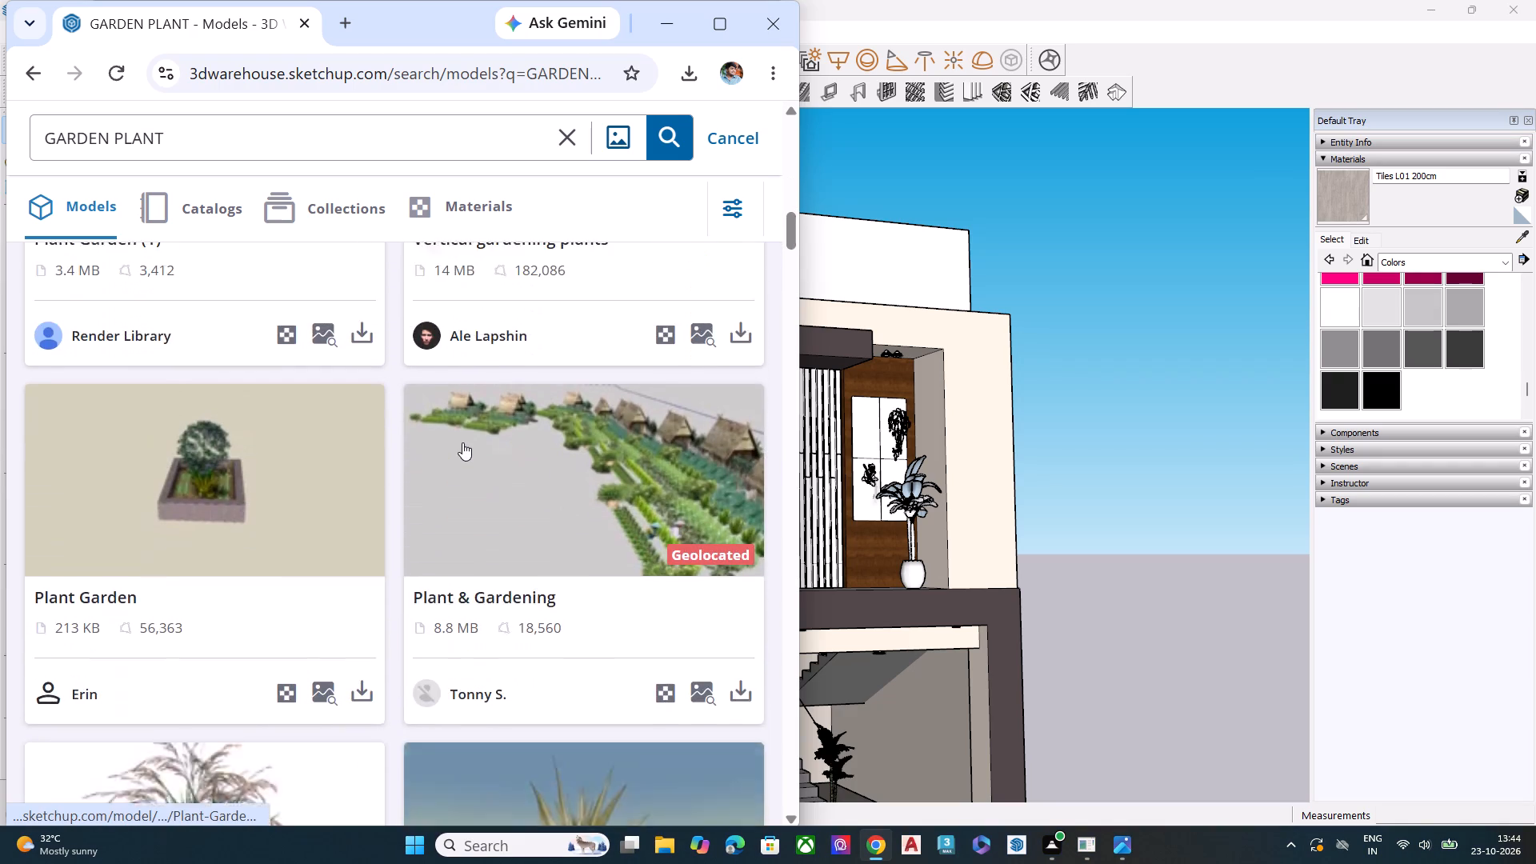
pyautogui.scroll(1, 462, 442)
pyautogui.scroll(-7, 462, 442)
pyautogui.scroll(-3, 562, 468)
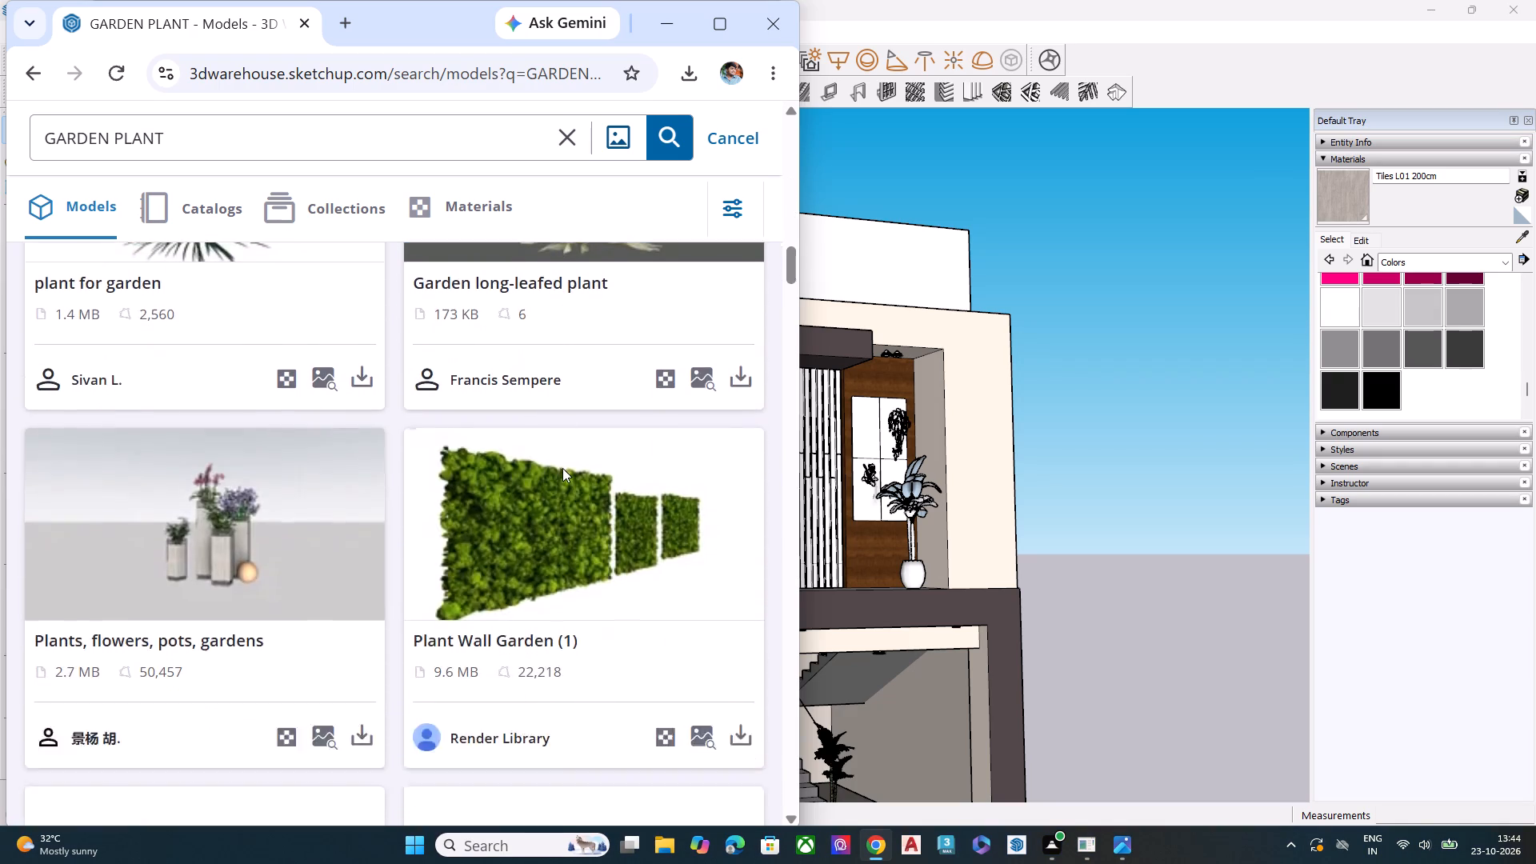
pyautogui.scroll(-8, 562, 468)
pyautogui.scroll(5, 562, 464)
pyautogui.scroll(-2, 562, 464)
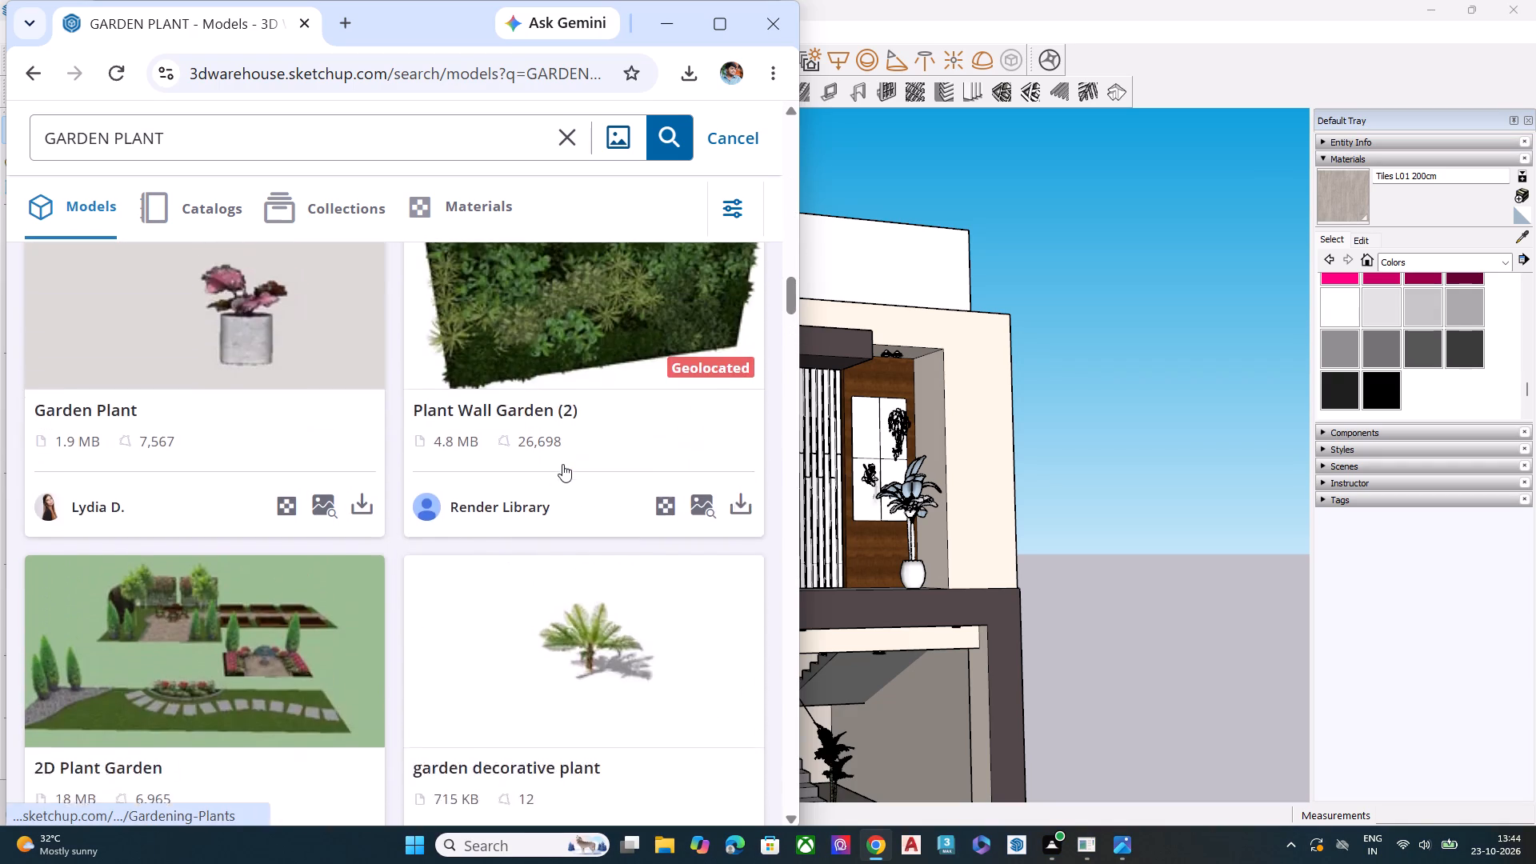
pyautogui.scroll(-5, 562, 464)
pyautogui.scroll(1, 565, 455)
pyautogui.scroll(-6, 565, 455)
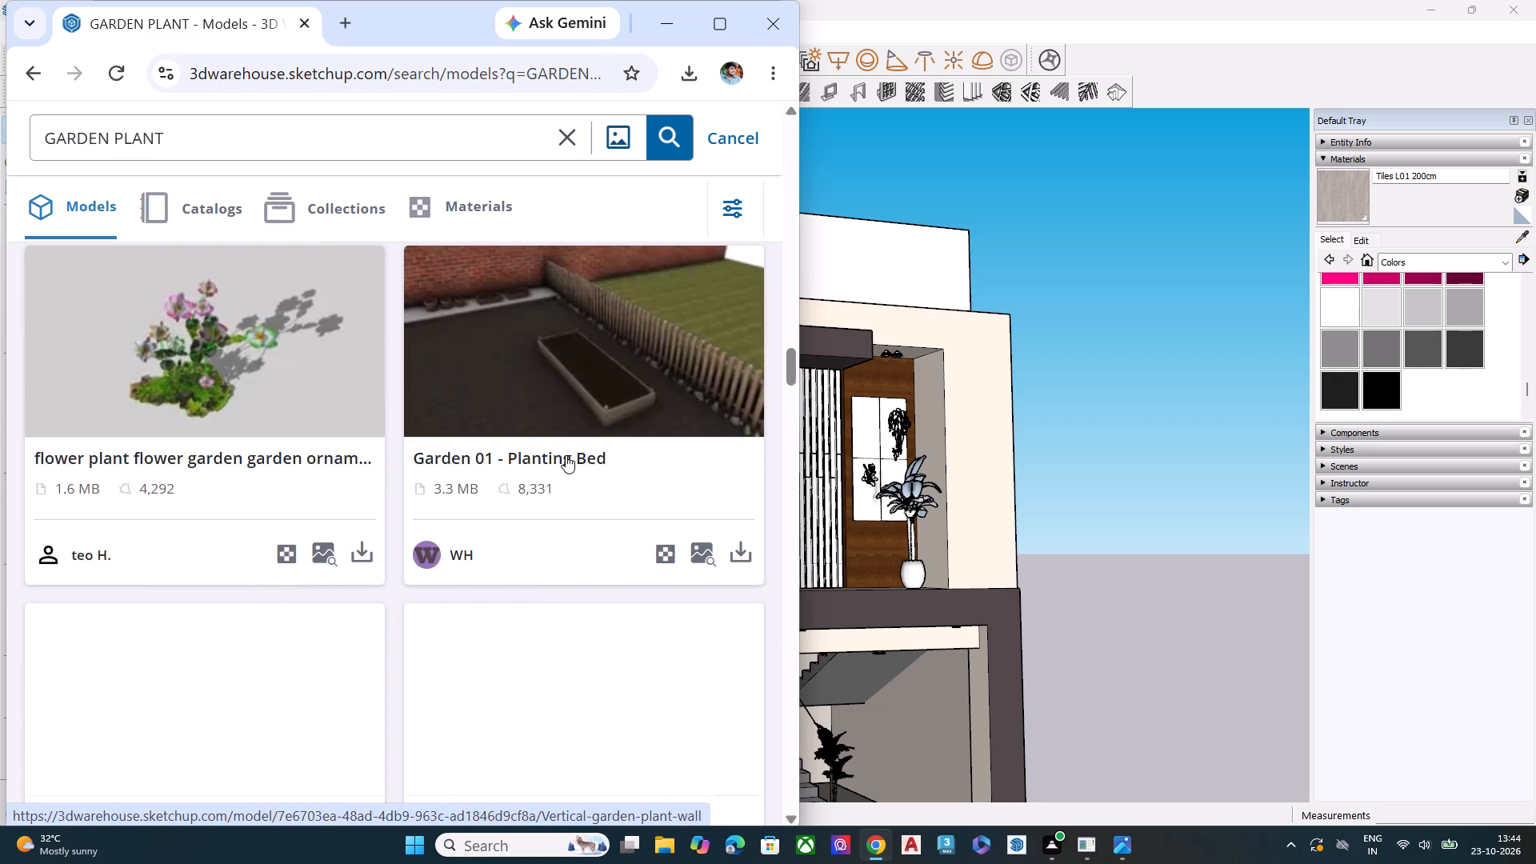
pyautogui.scroll(-5, 566, 455)
pyautogui.scroll(1, 566, 455)
pyautogui.scroll(-7, 566, 455)
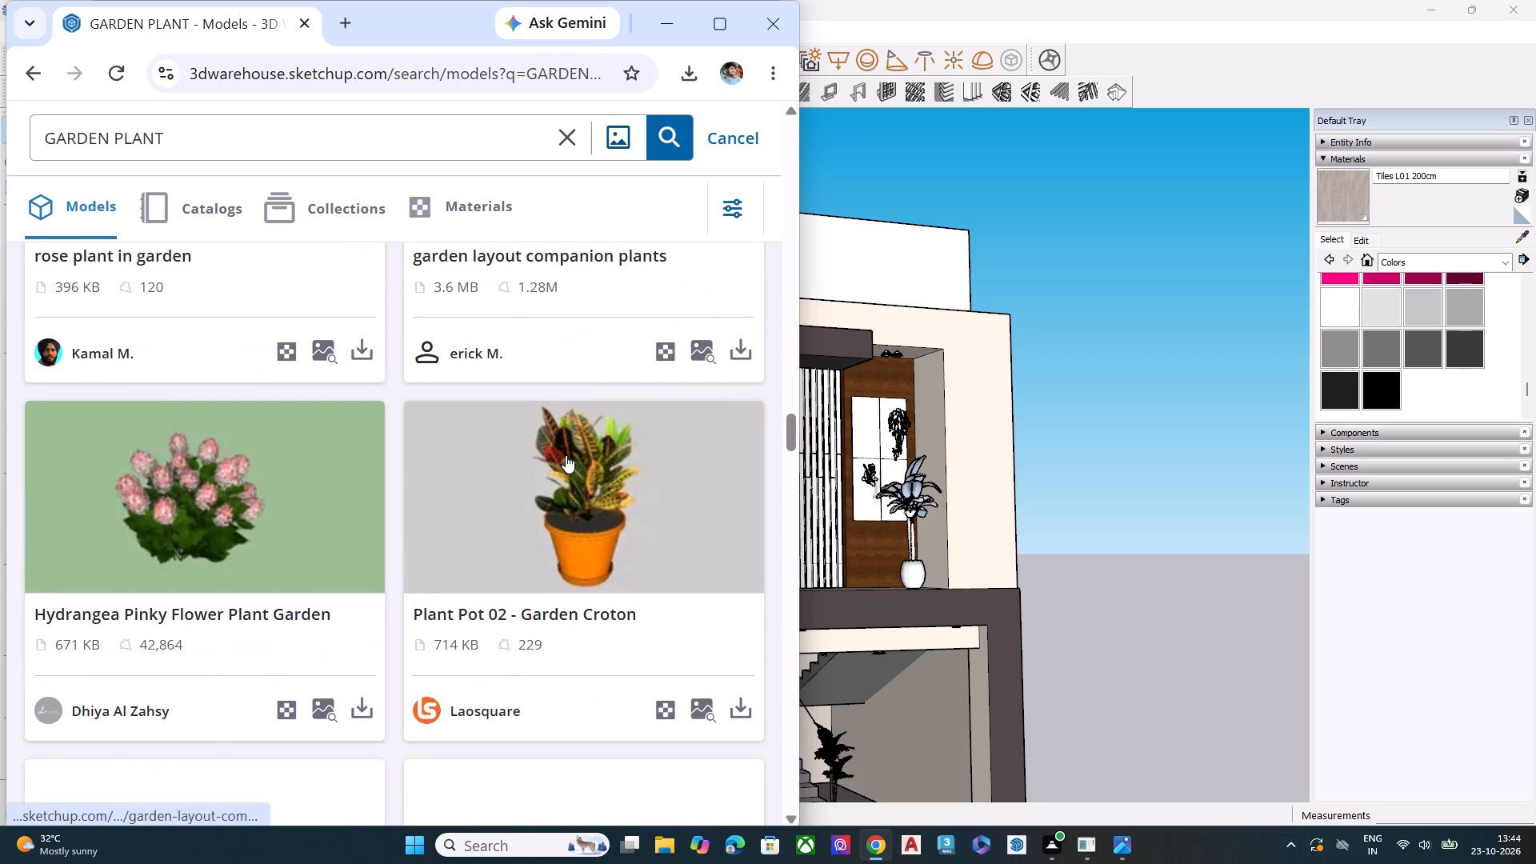
pyautogui.scroll(-14, 566, 455)
pyautogui.scroll(1, 572, 444)
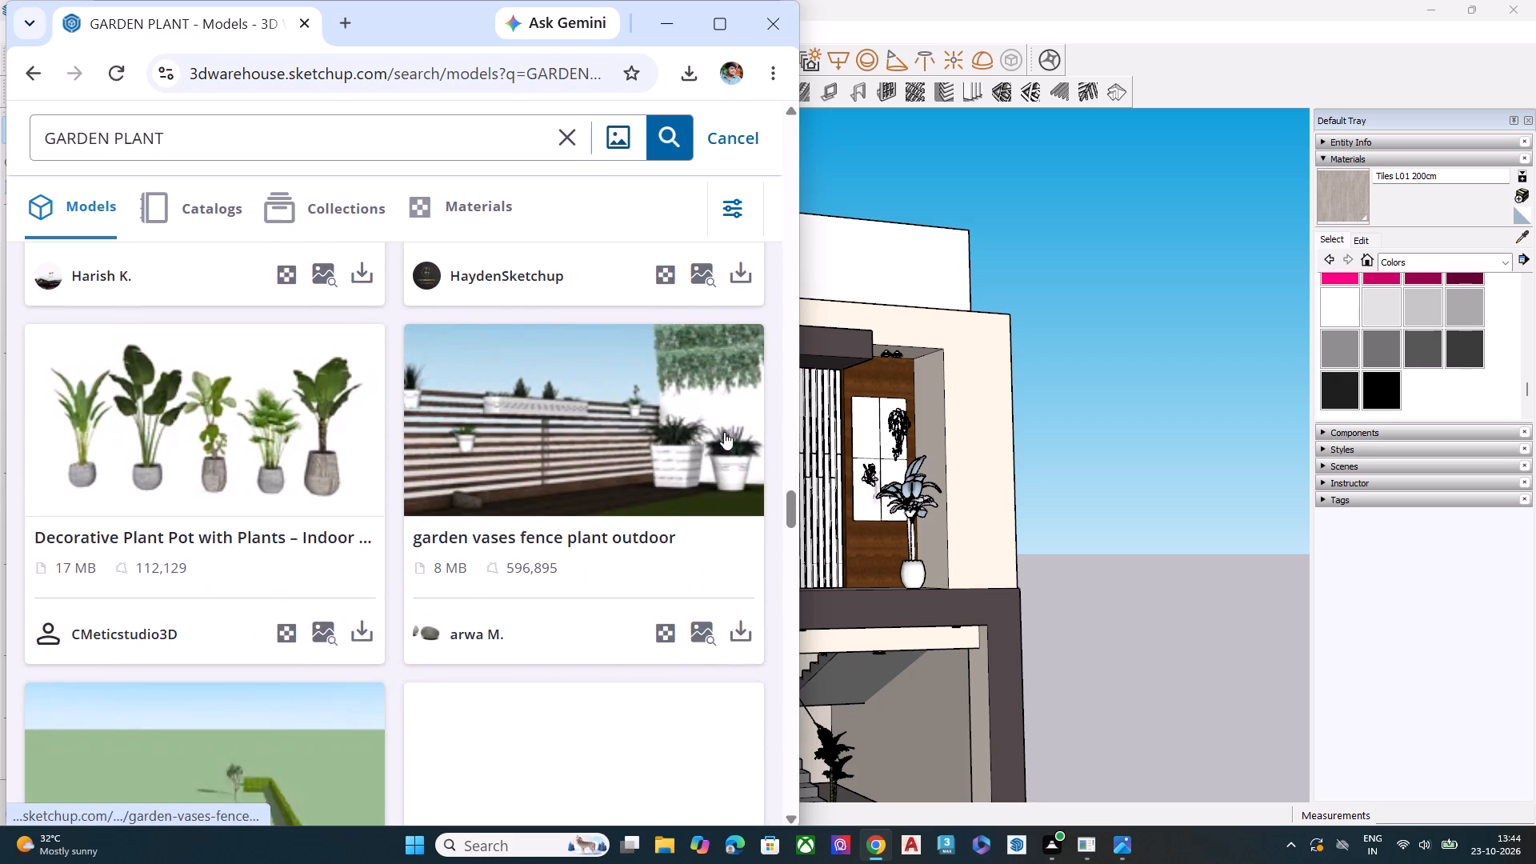
# Look through the remaining loaded garden plant results, covering terrace gardens, raised beds, small trees and the potted palm, to the list's end.
pyautogui.scroll(-4, 716, 466)
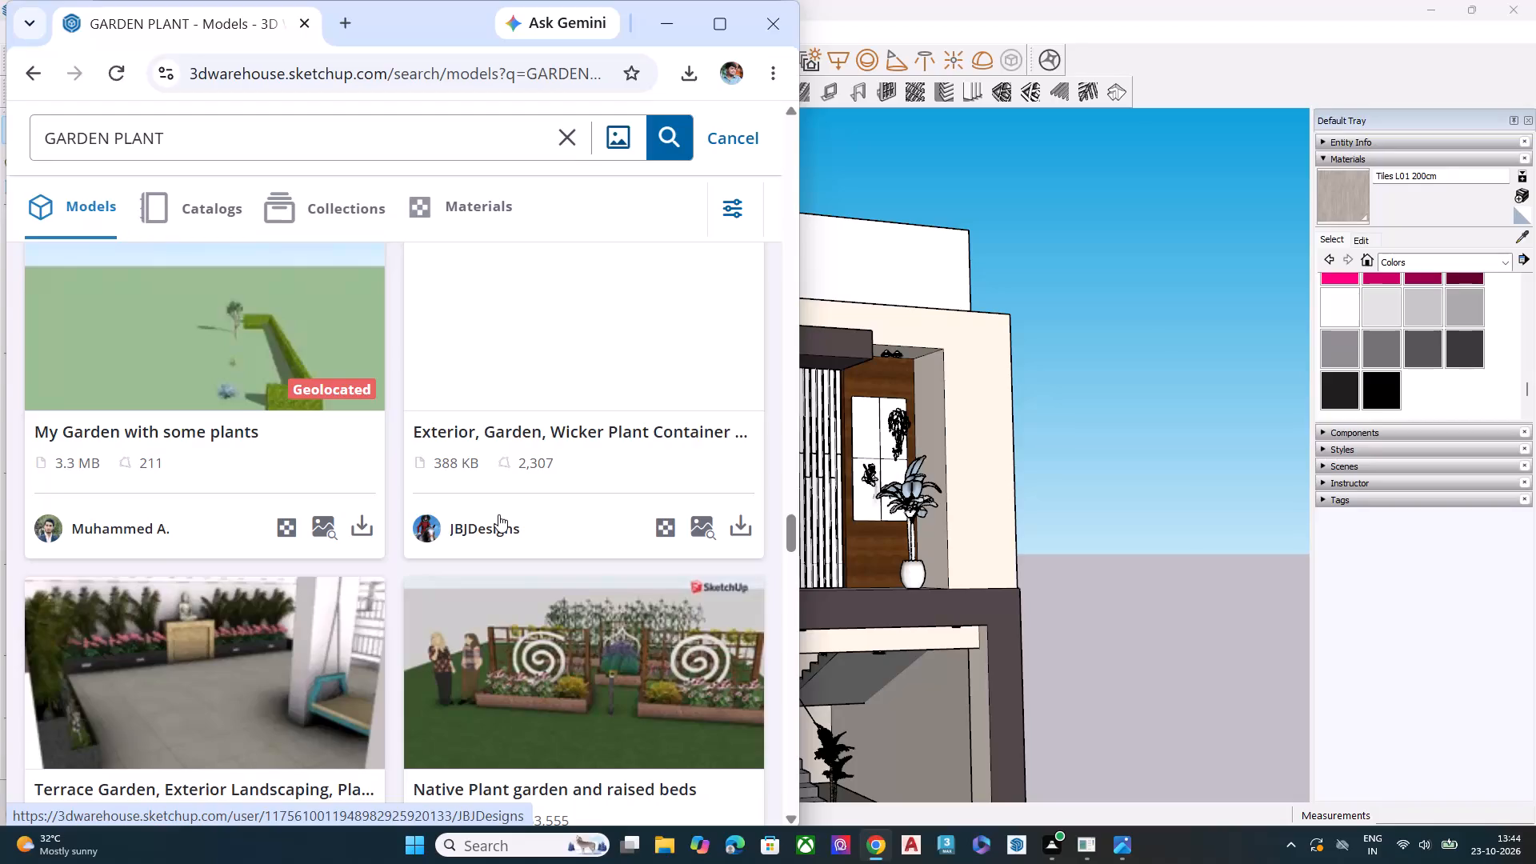
pyautogui.scroll(-7, 482, 526)
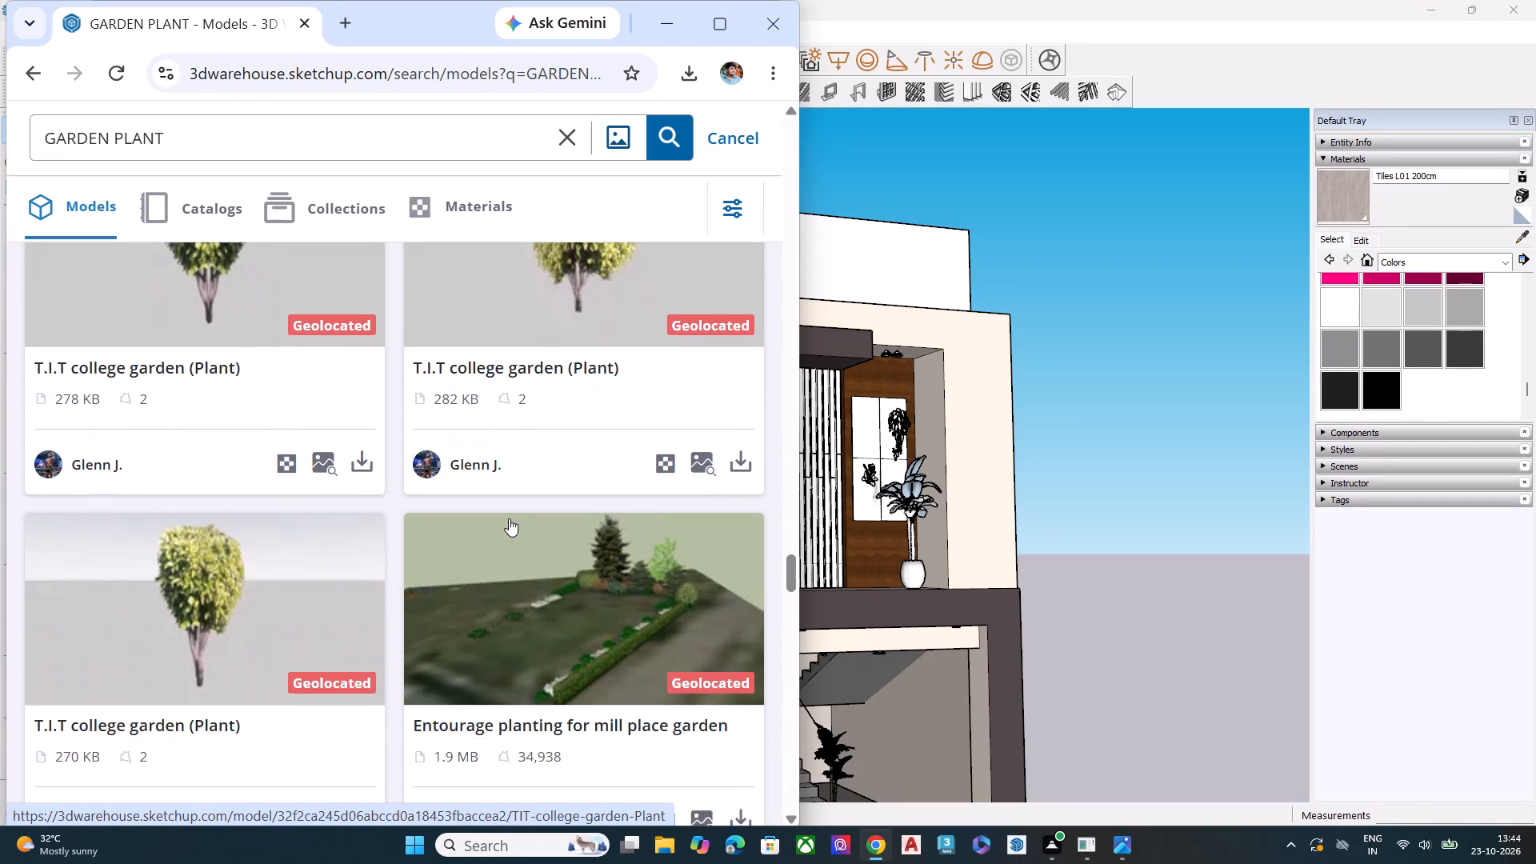
pyautogui.scroll(-1, 509, 518)
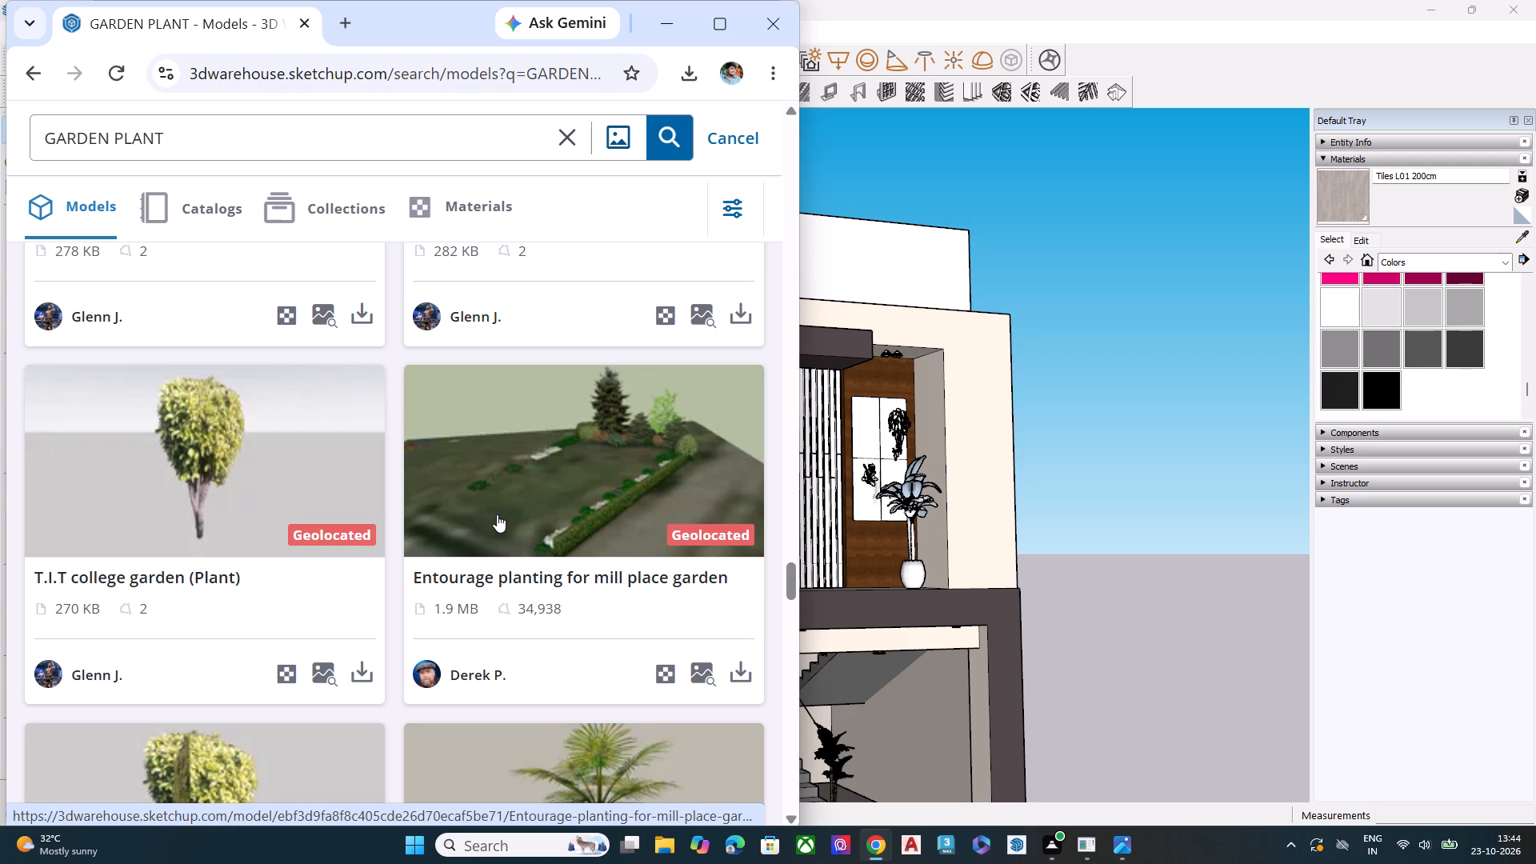
pyautogui.scroll(-2, 373, 466)
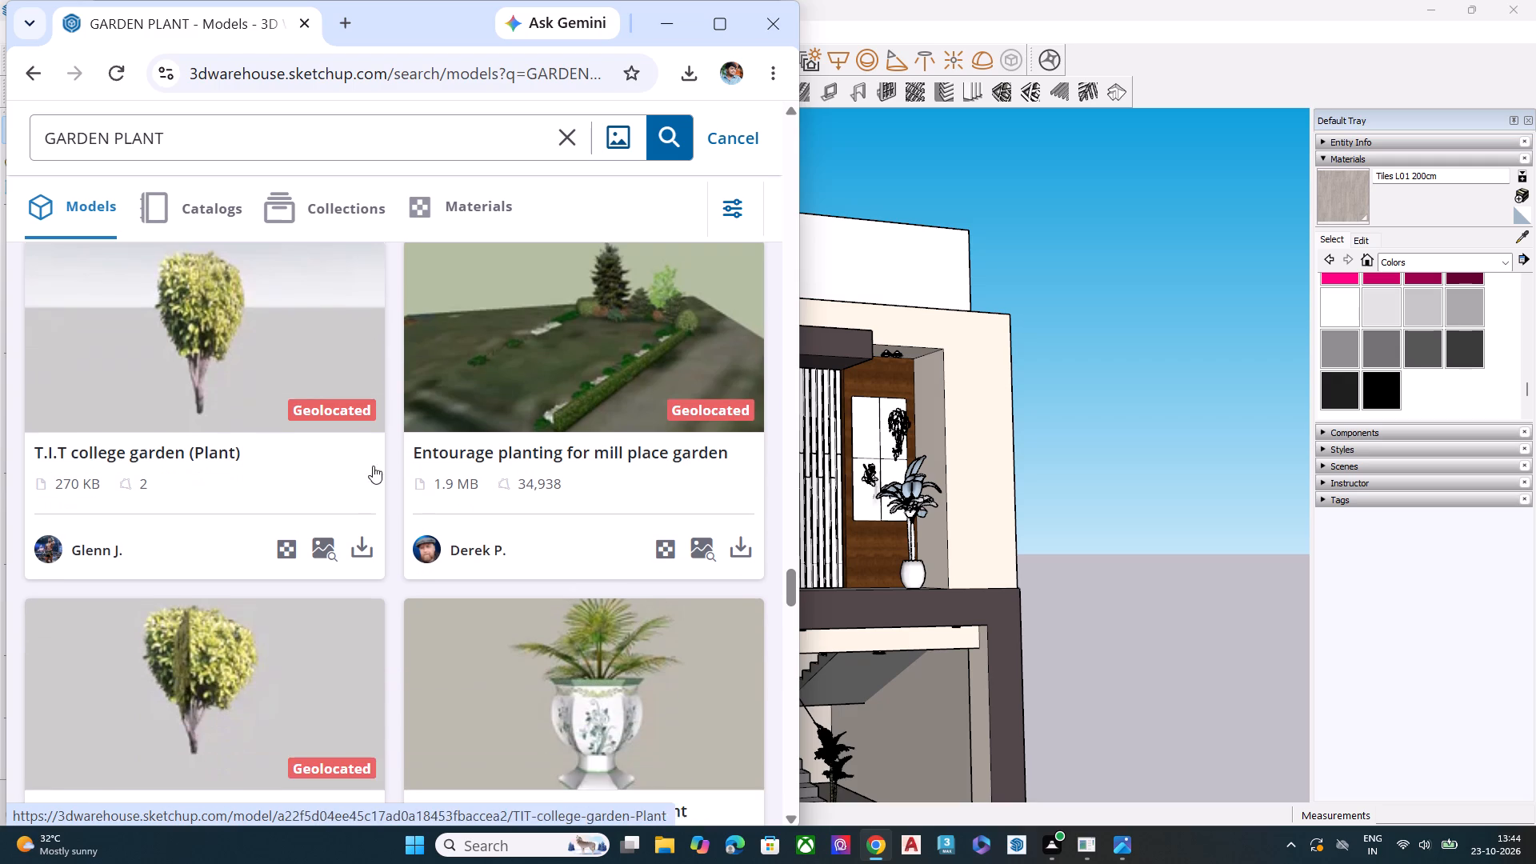
pyautogui.scroll(-1, 418, 478)
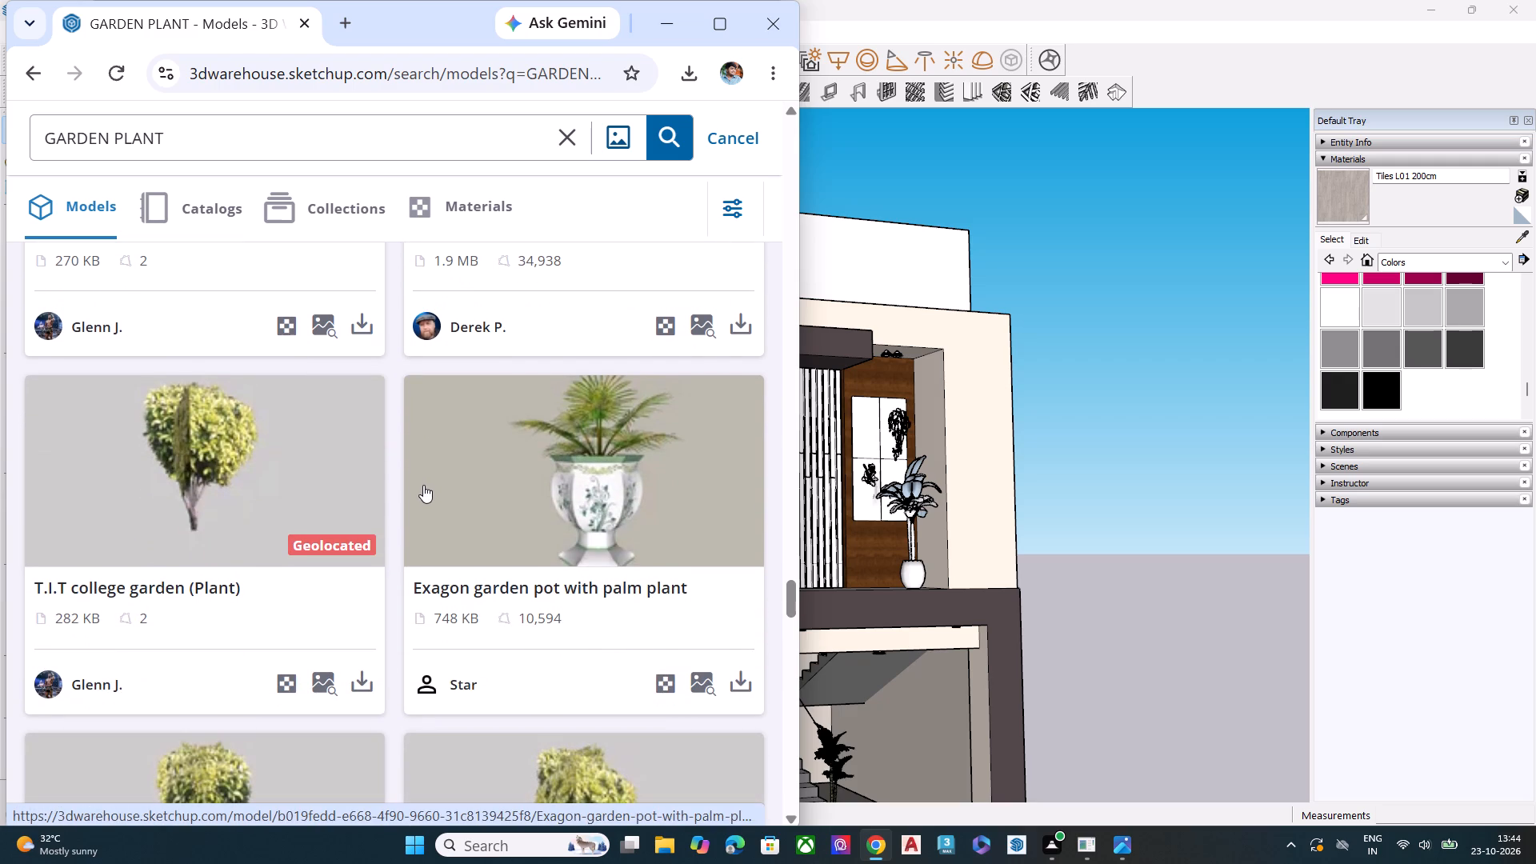
pyautogui.scroll(-6, 415, 490)
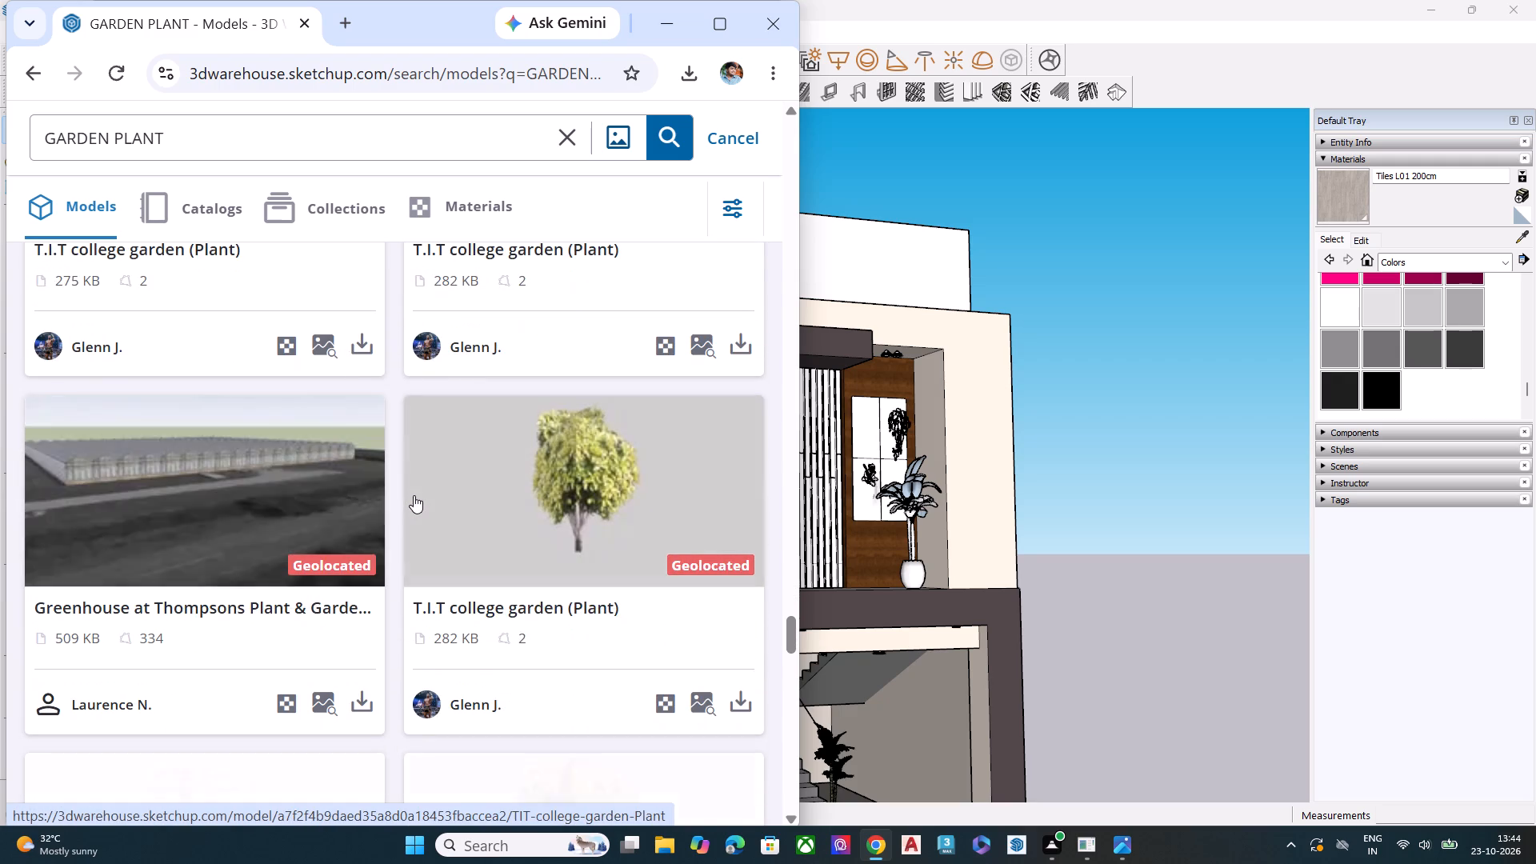
pyautogui.scroll(-6, 414, 495)
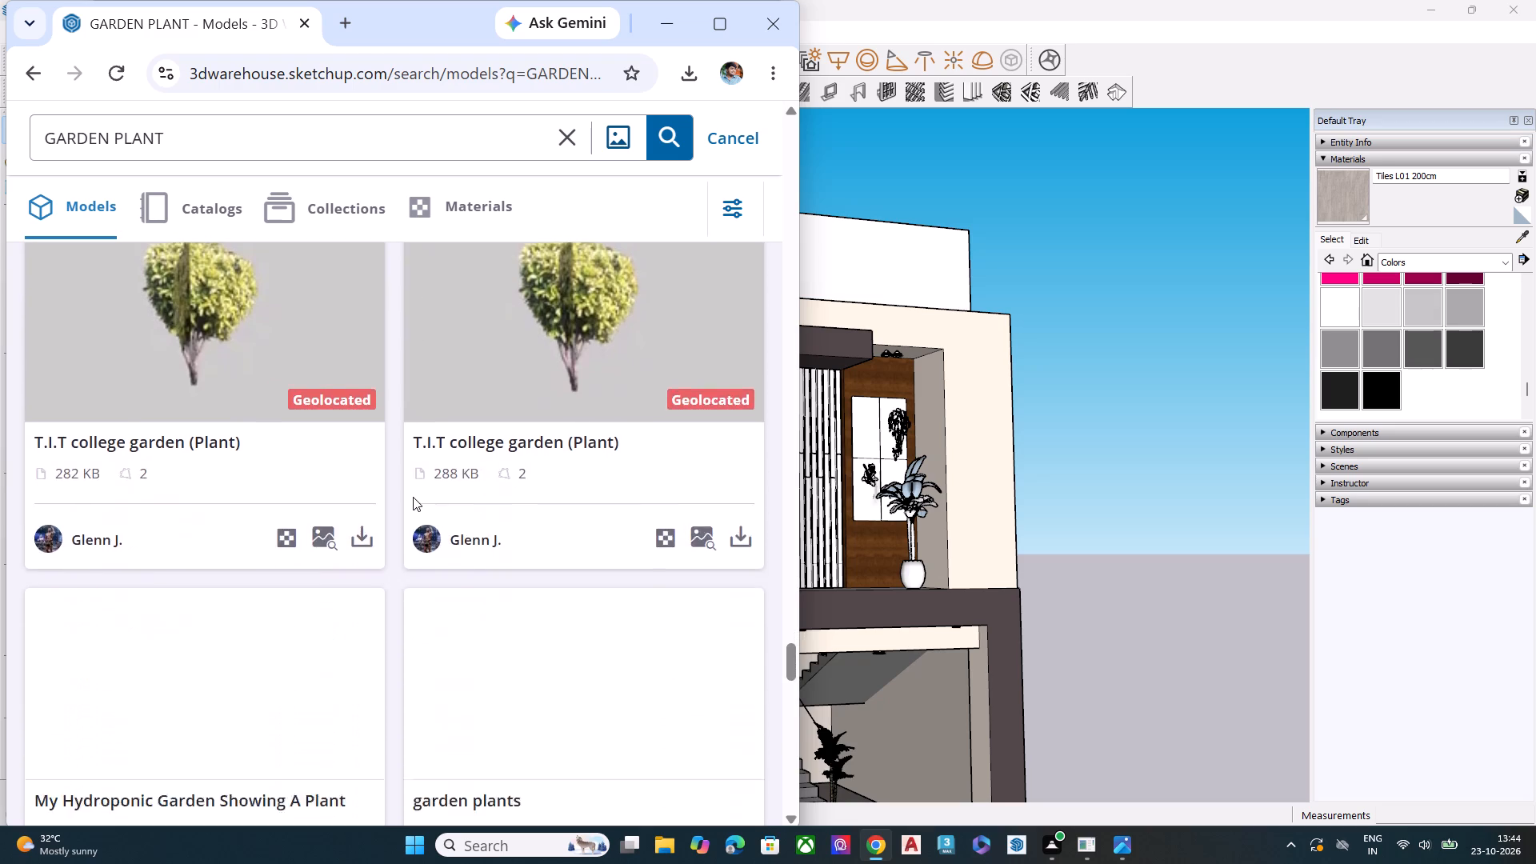
pyautogui.scroll(-3, 413, 497)
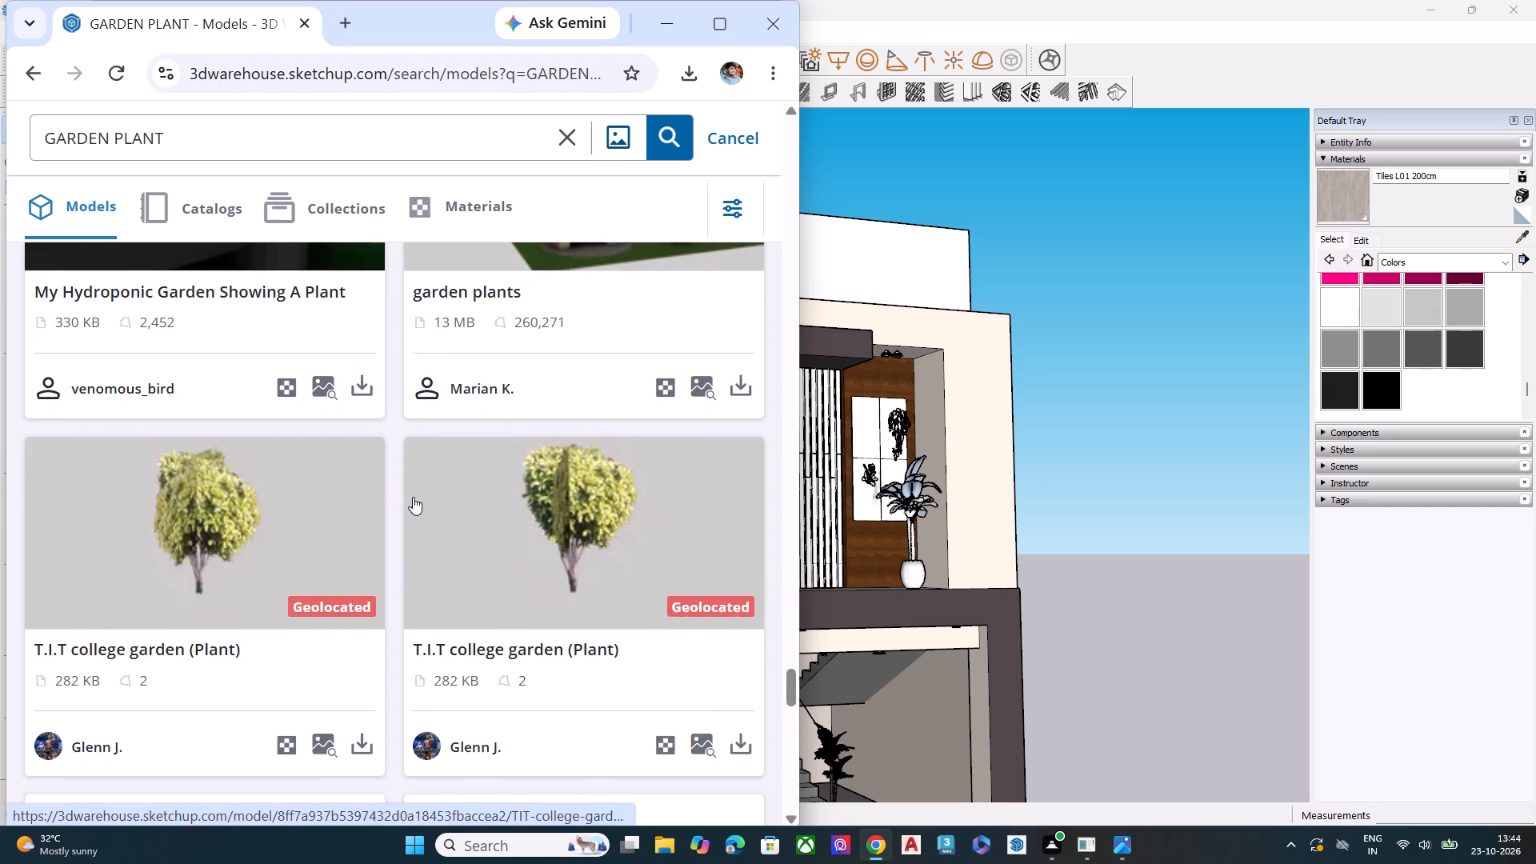
pyautogui.scroll(-4, 413, 497)
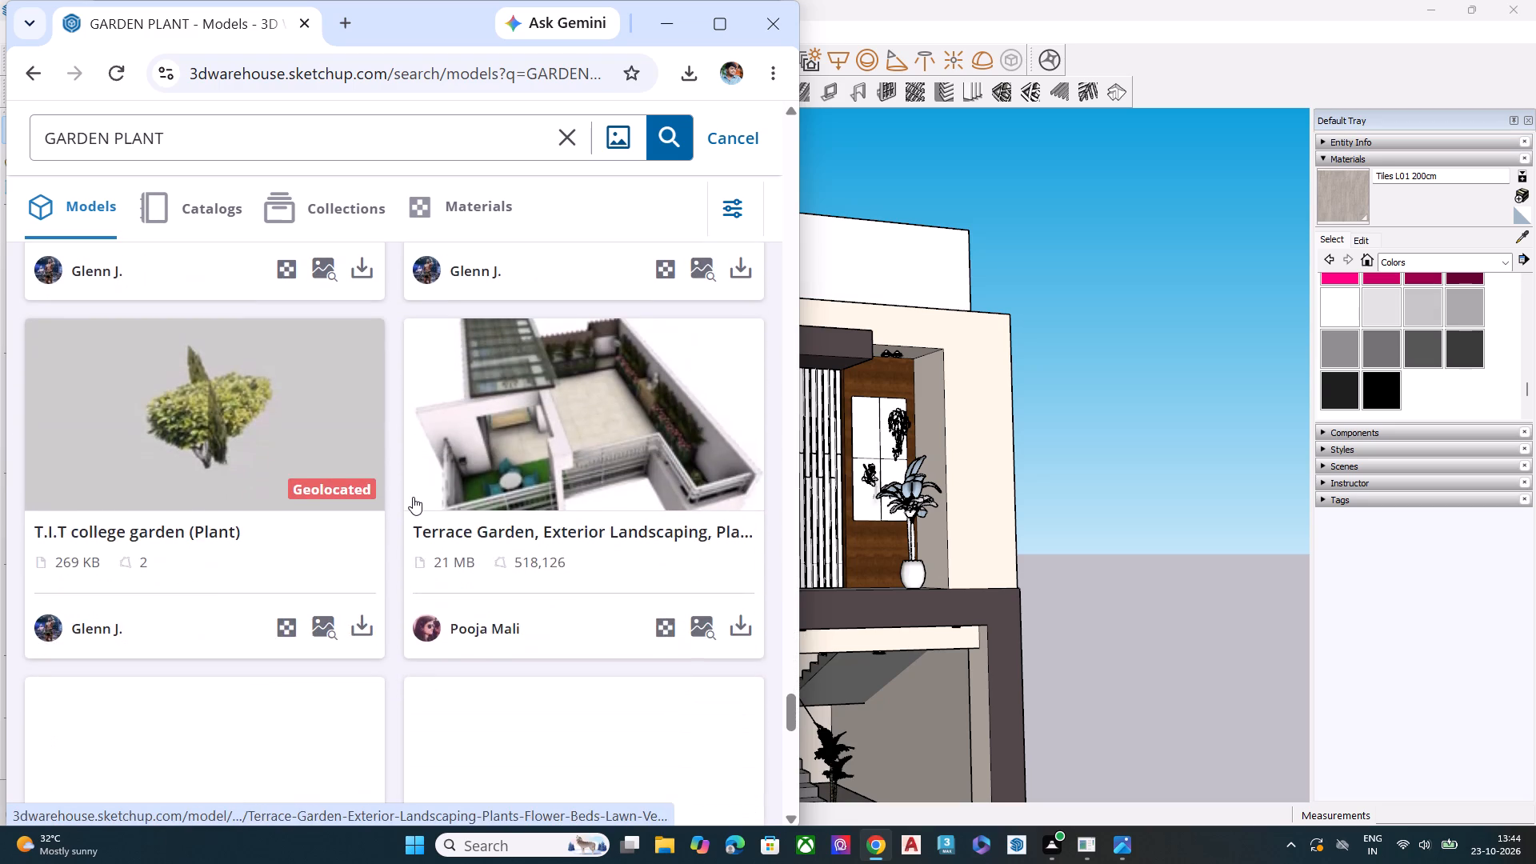
pyautogui.scroll(-7, 413, 497)
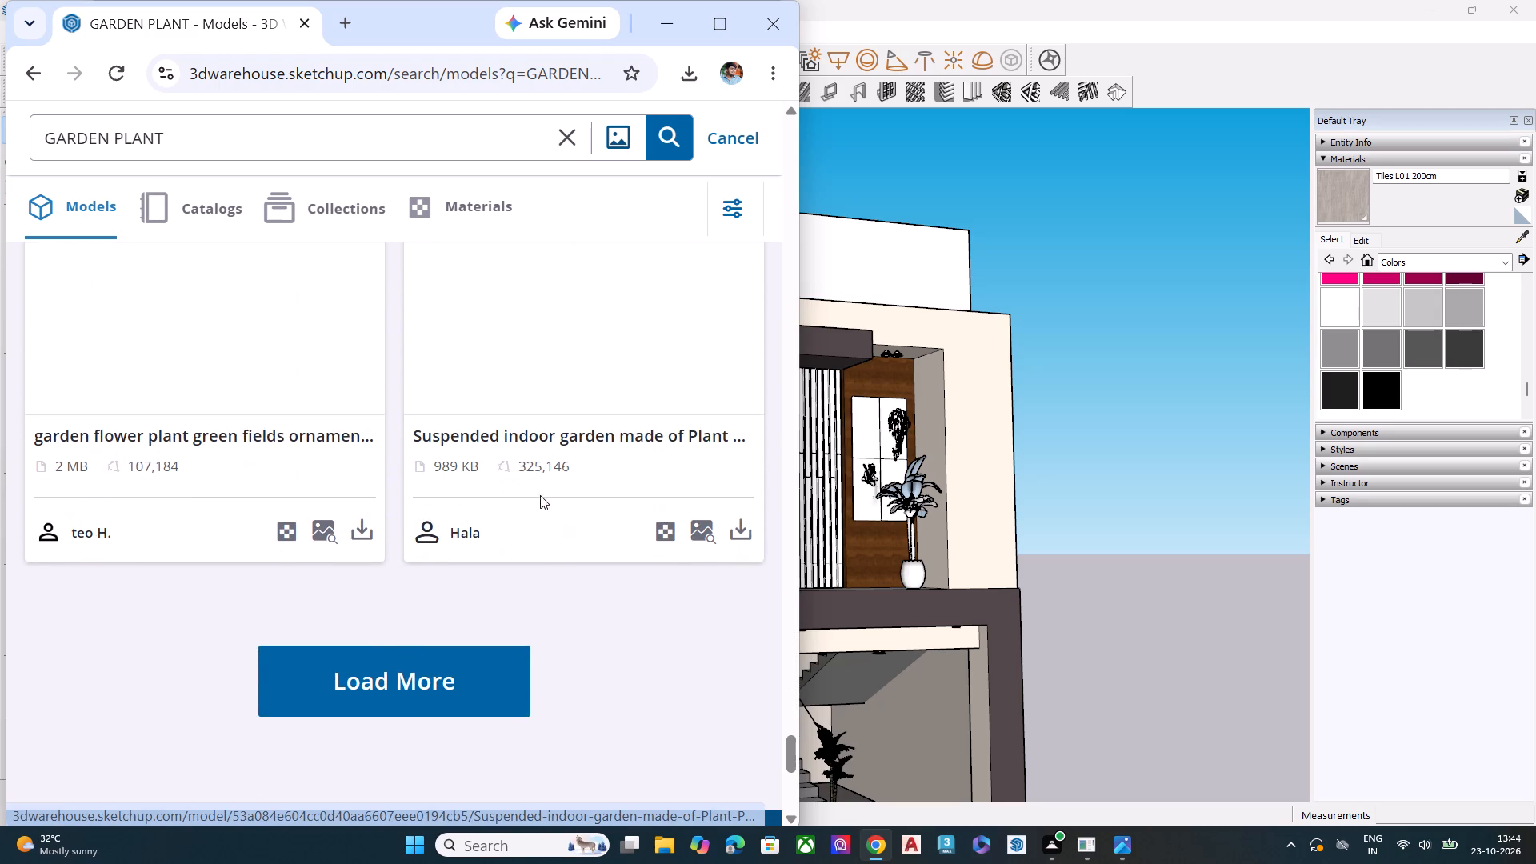
# Load more garden plant results and examine the added models, including decorative pots, the pallet planter, raised beds and the shrub hedge.
pyautogui.click(505, 678)
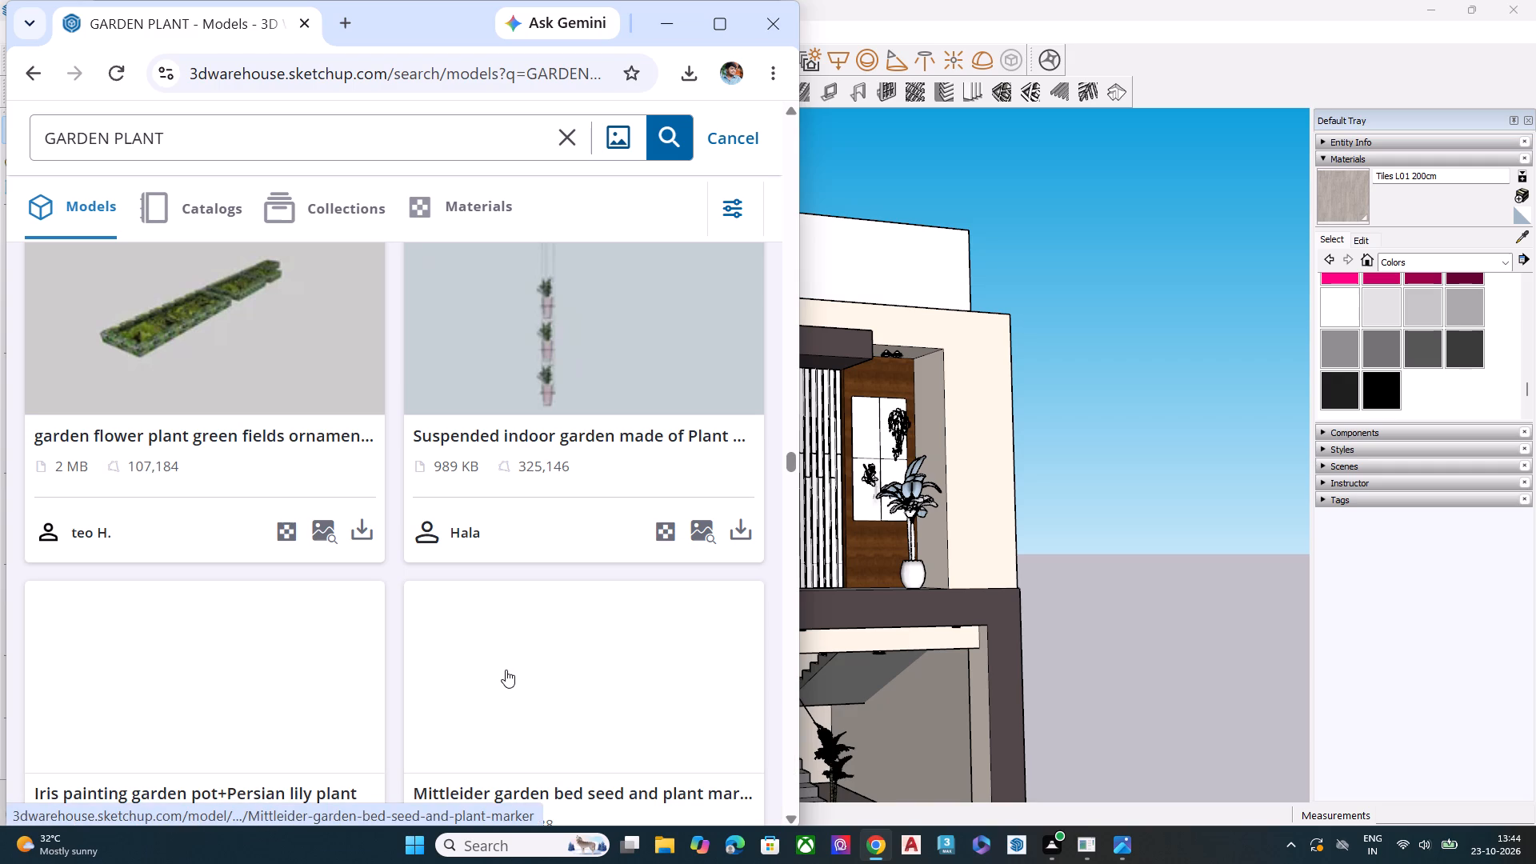
pyautogui.scroll(-1, 498, 614)
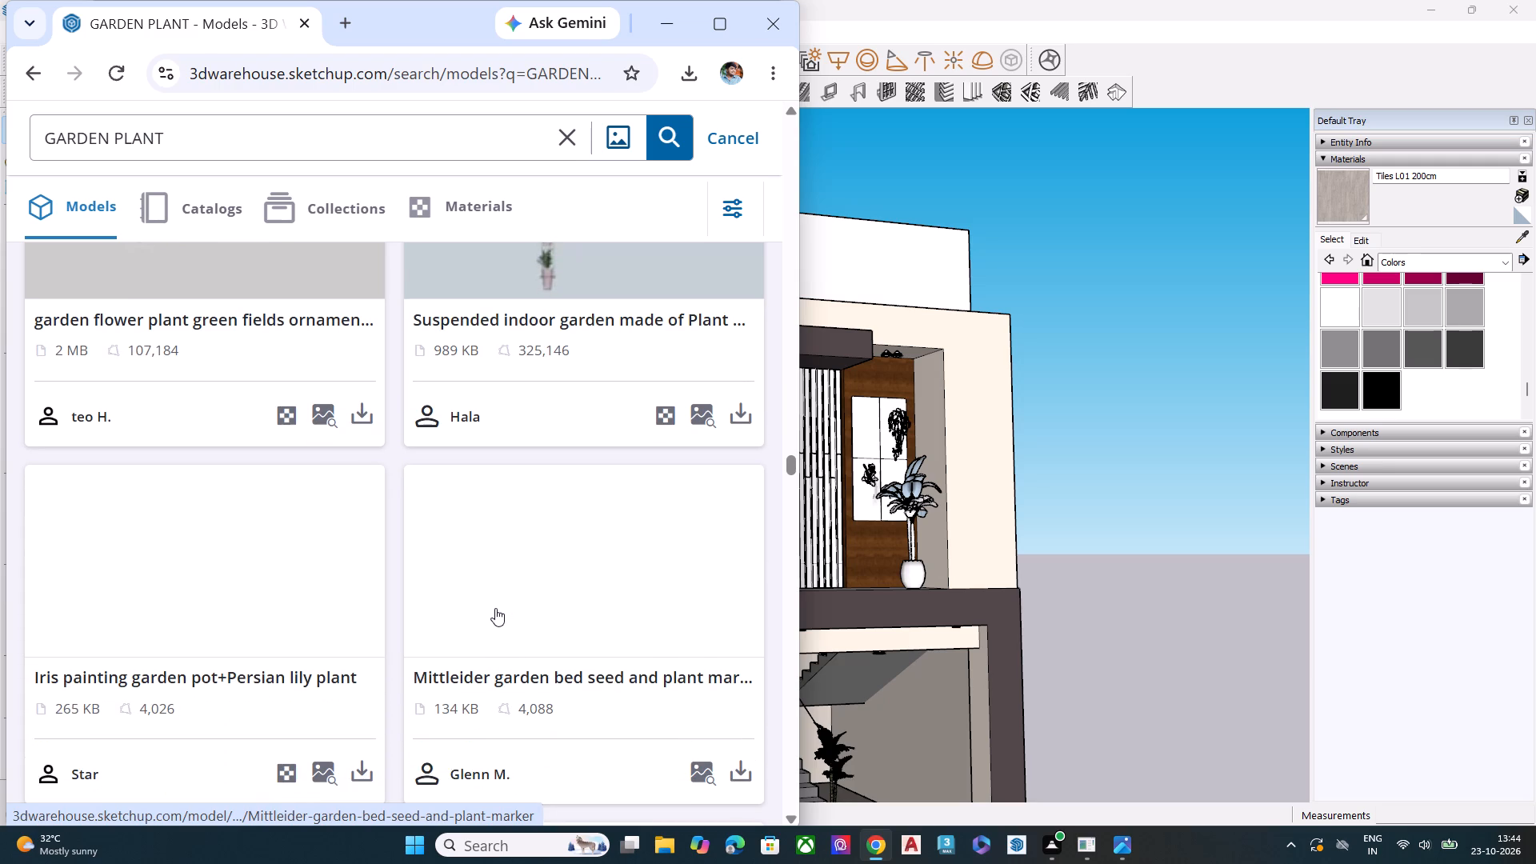
pyautogui.scroll(-2, 470, 631)
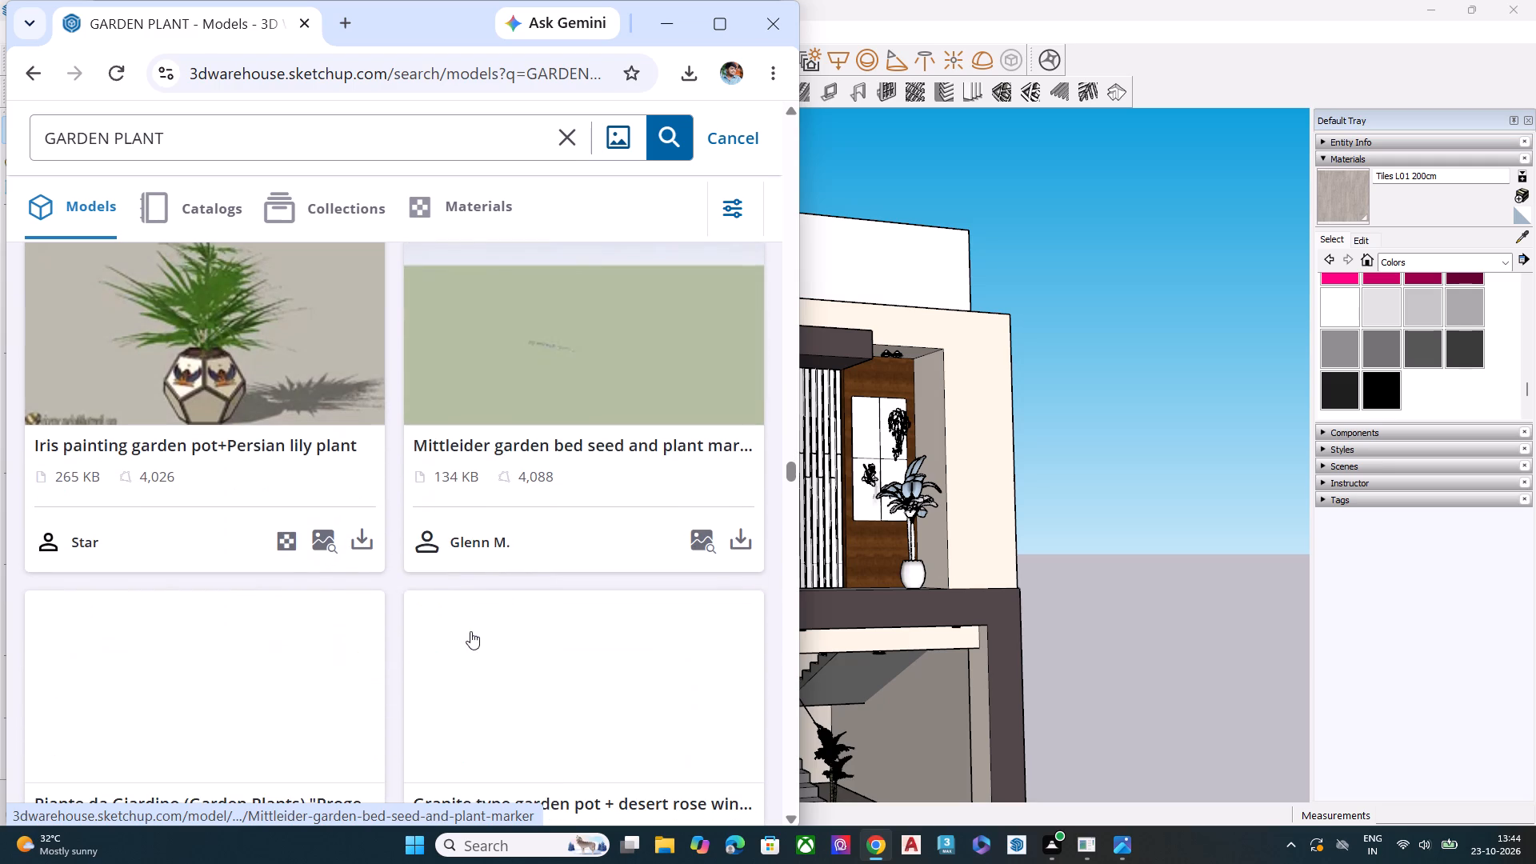
pyautogui.scroll(-4, 470, 631)
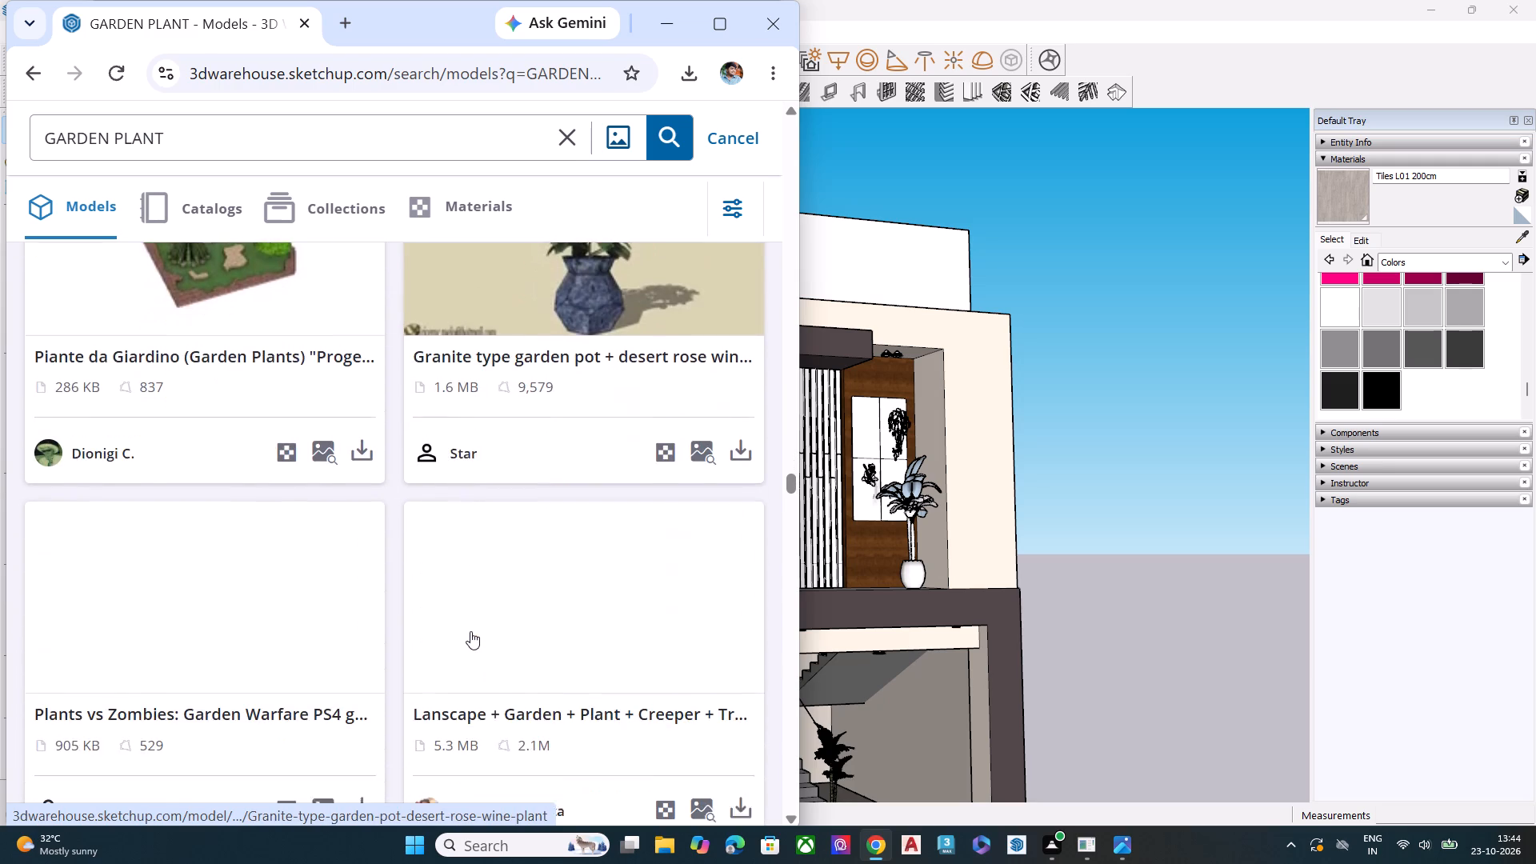
pyautogui.scroll(-3, 470, 631)
pyautogui.scroll(2, 470, 631)
pyautogui.scroll(-3, 470, 631)
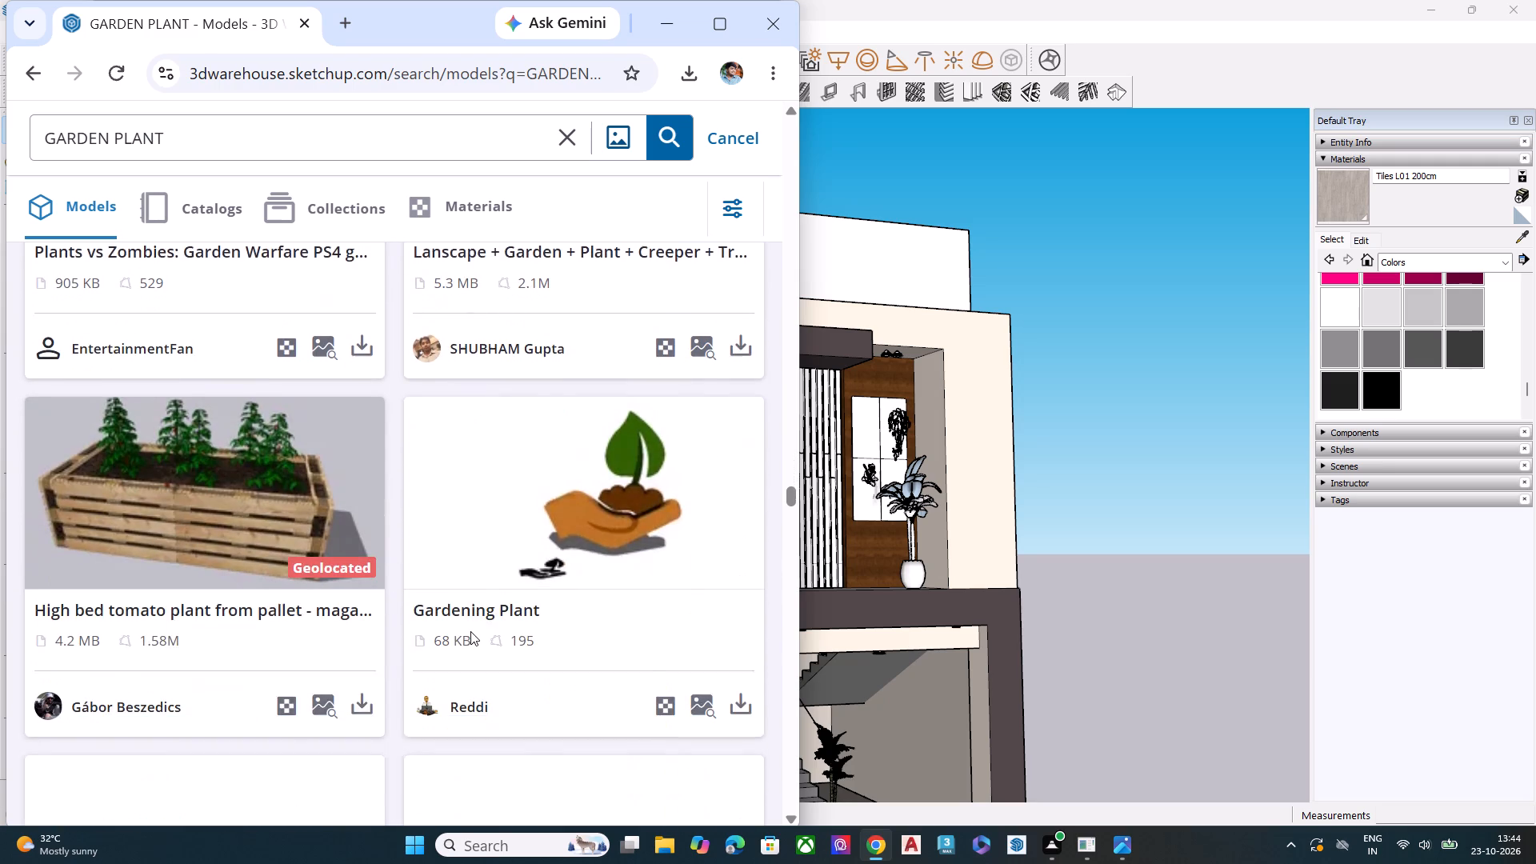
pyautogui.scroll(-5, 470, 631)
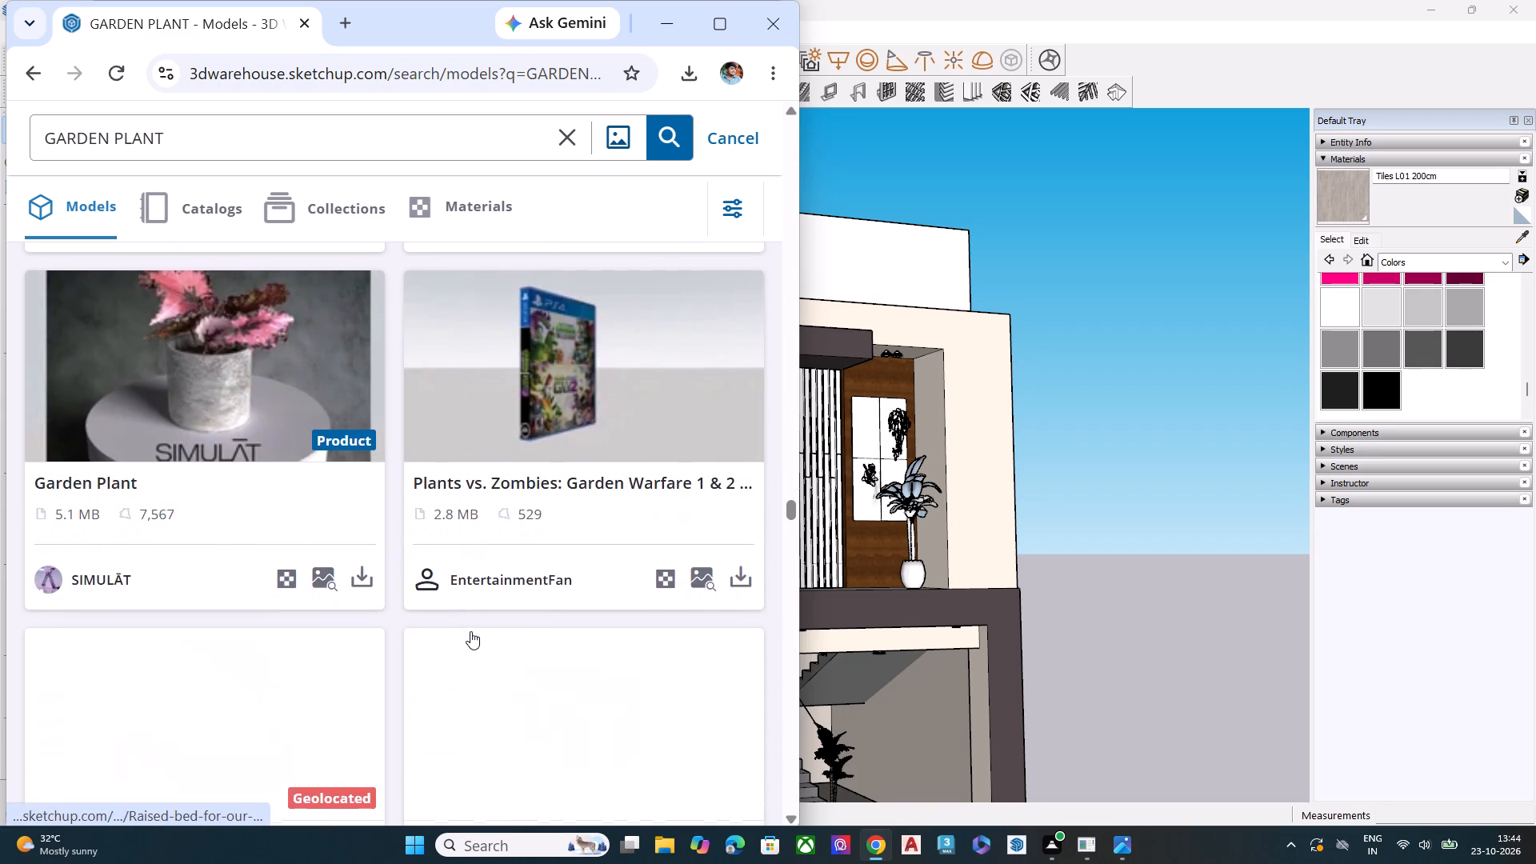
pyautogui.scroll(-4, 470, 631)
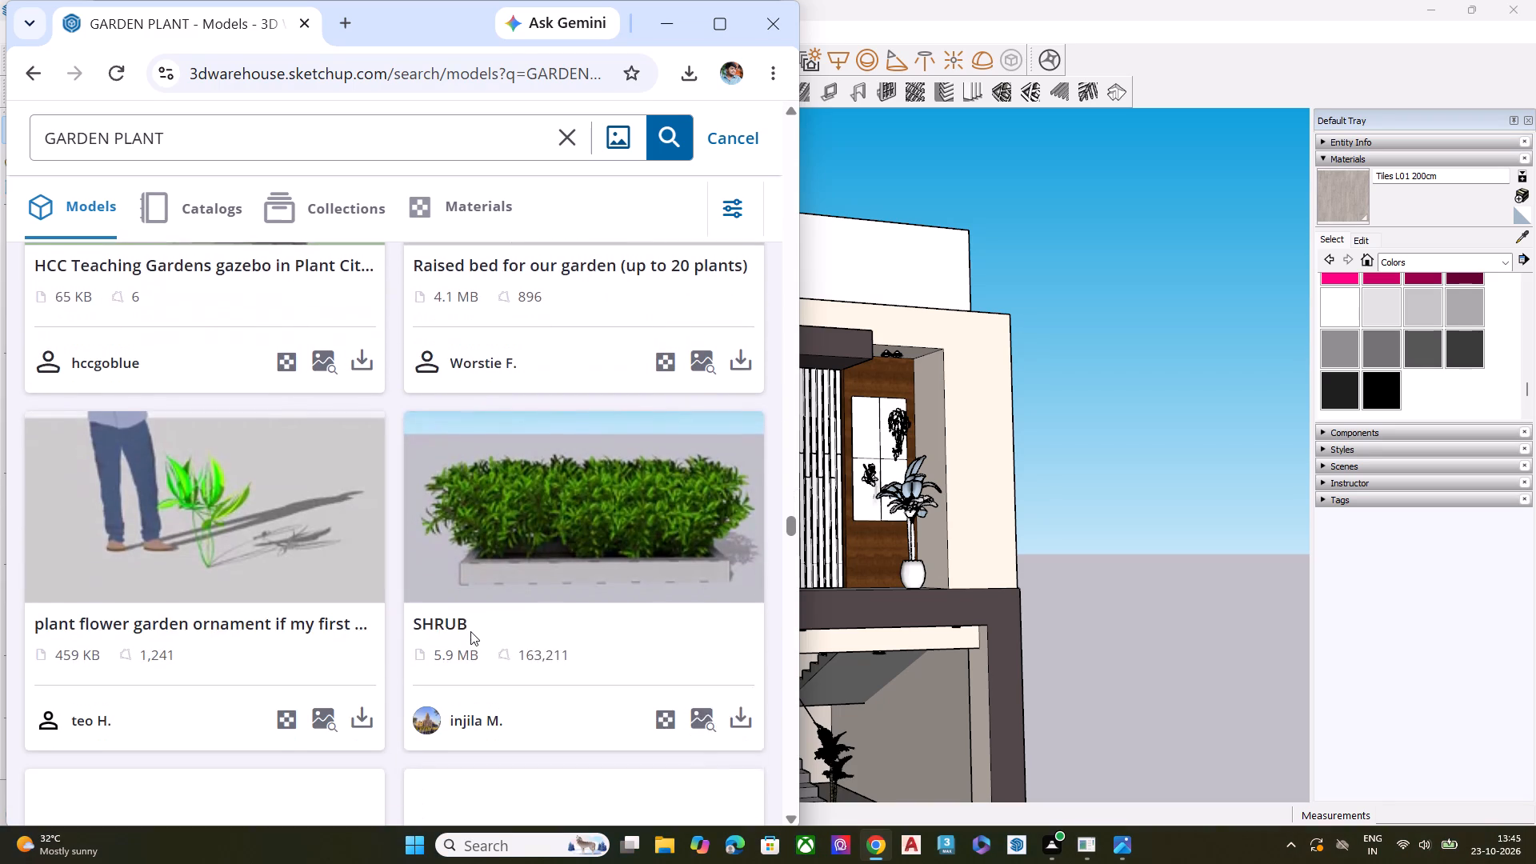
pyautogui.scroll(-3, 470, 631)
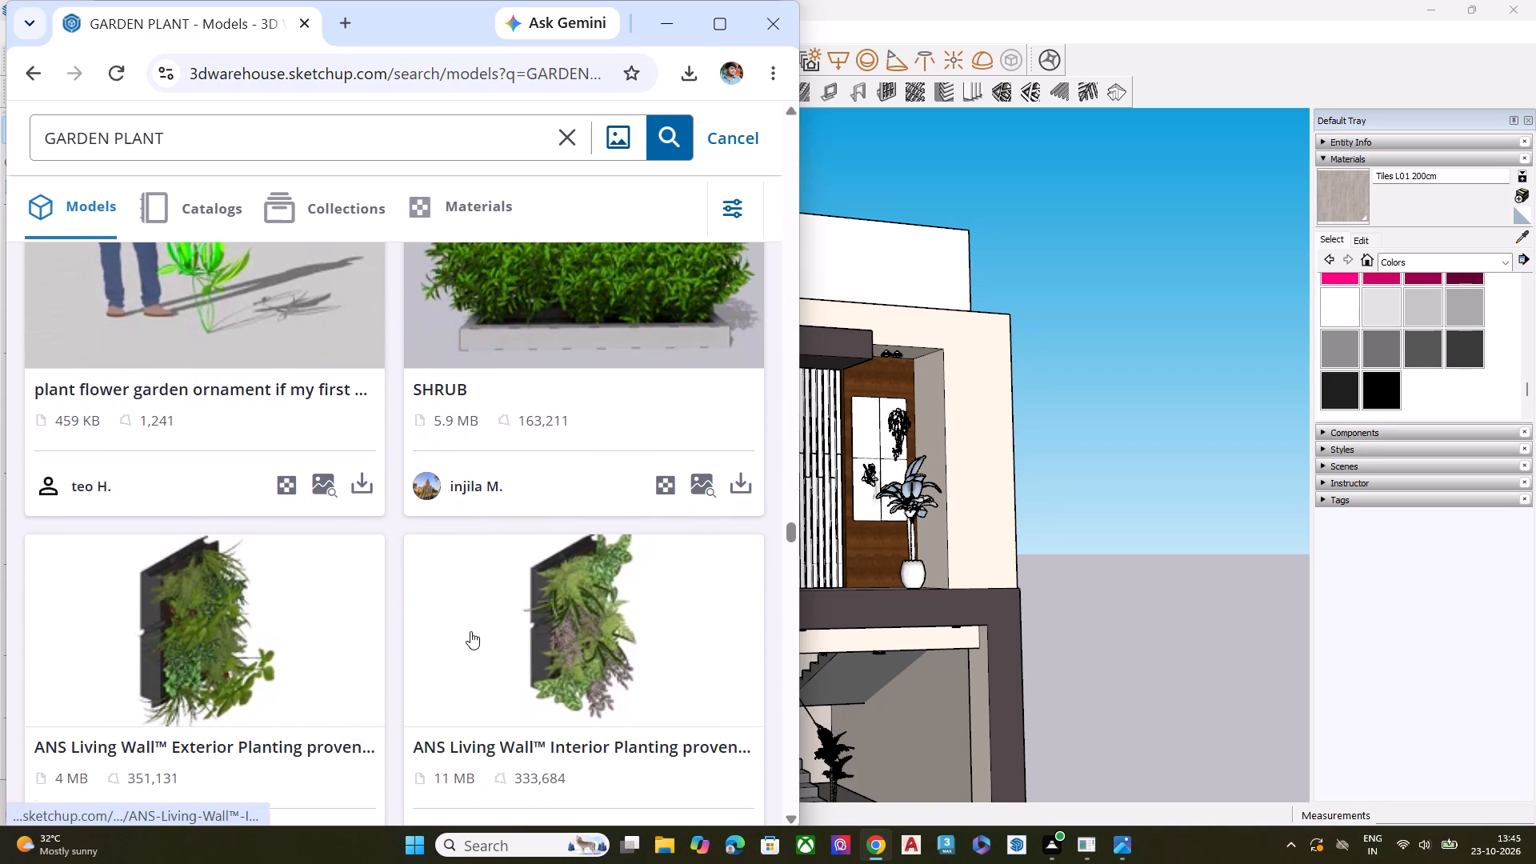
# Examine further garden plant results, from the living walls and courtyard gardens to the Boxwood Ball, fern planters and outdoor garden bed.
pyautogui.scroll(-4, 470, 631)
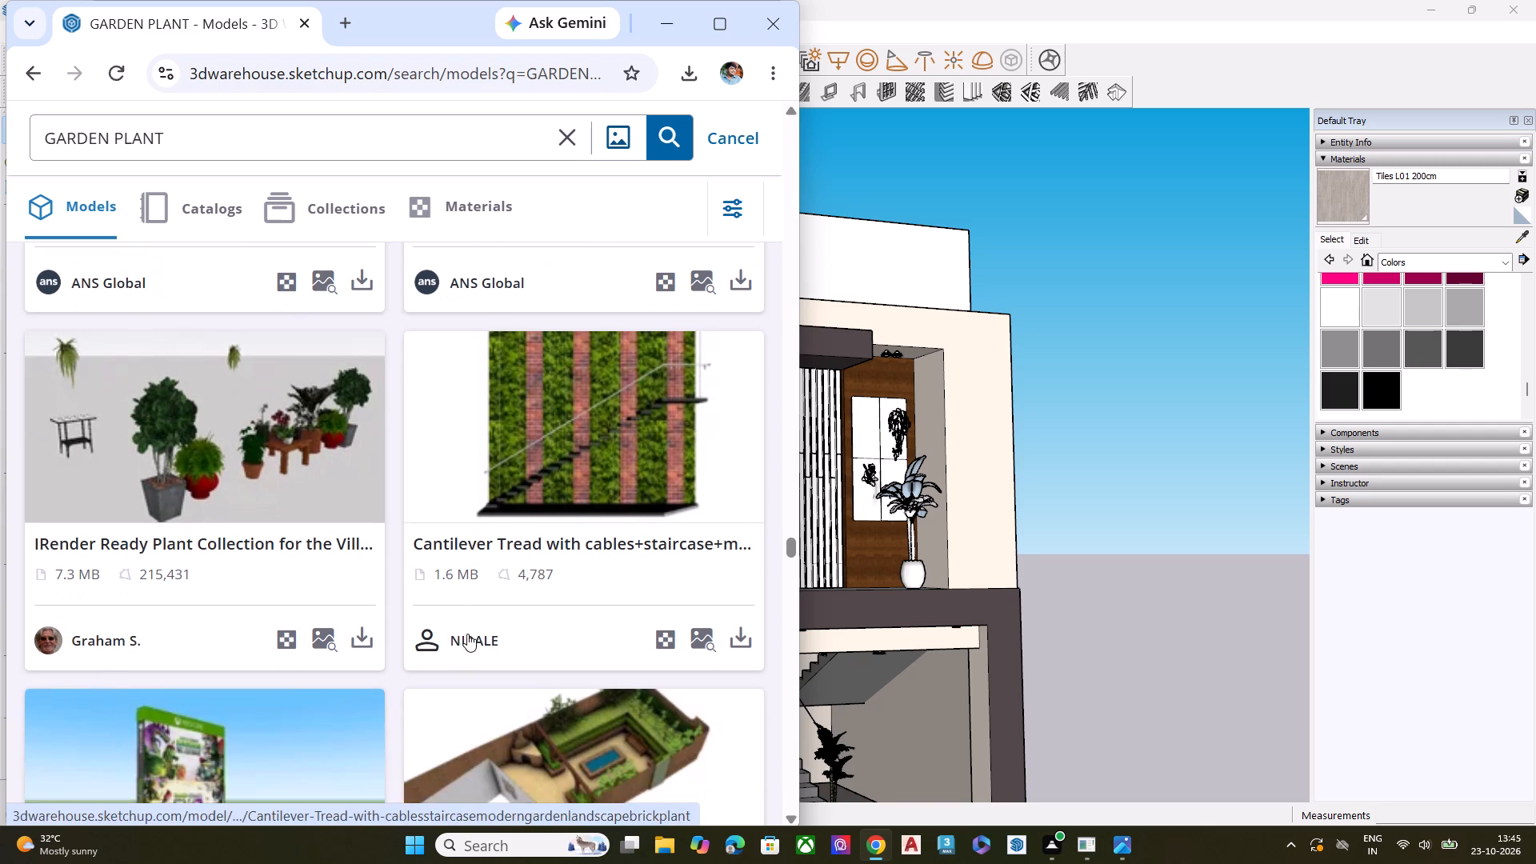
pyautogui.scroll(-3, 526, 460)
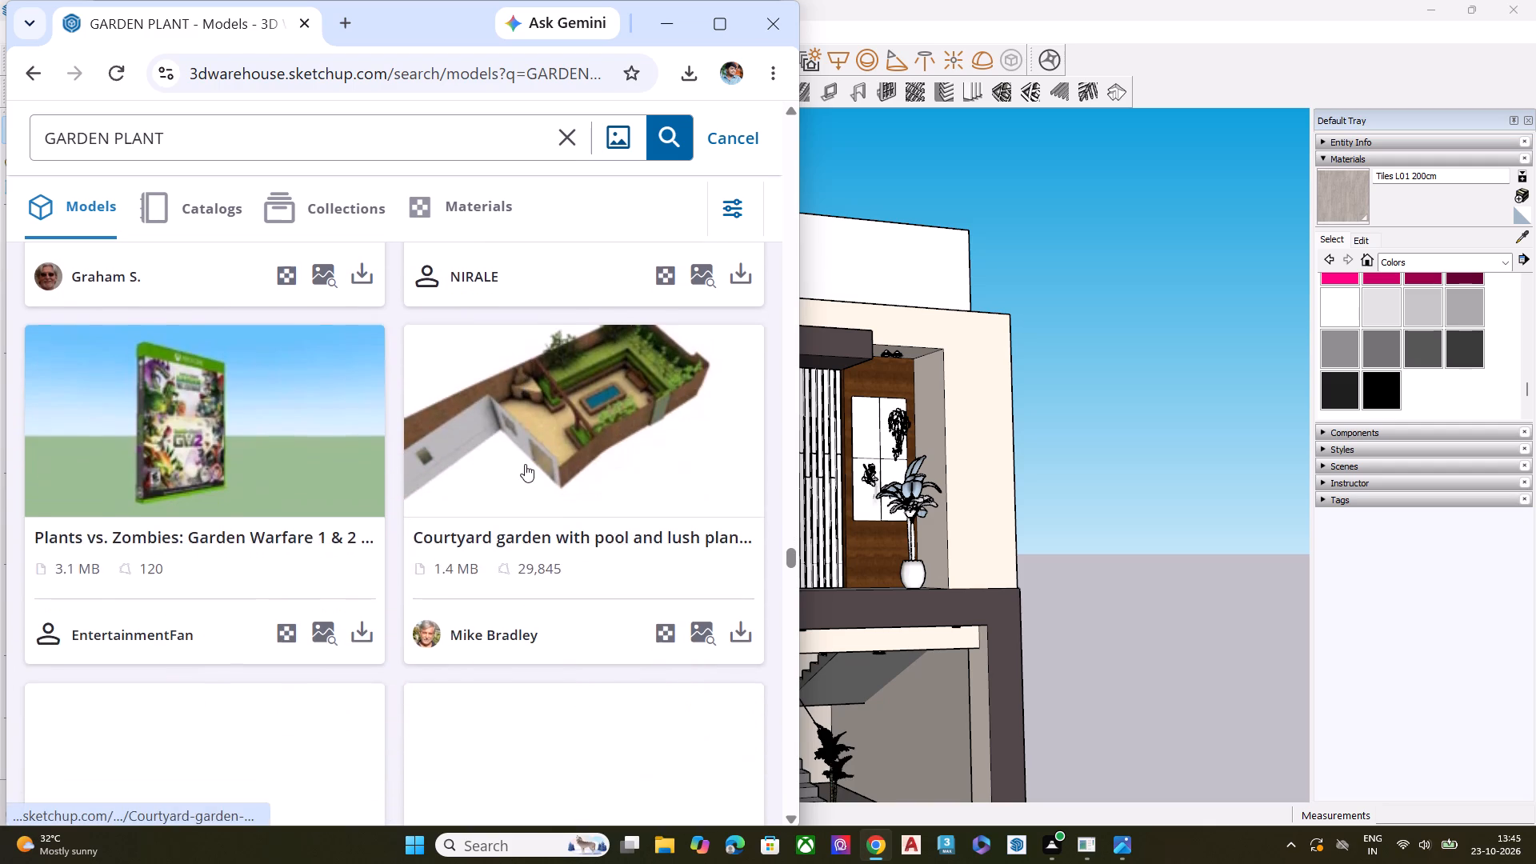
pyautogui.scroll(-1, 525, 464)
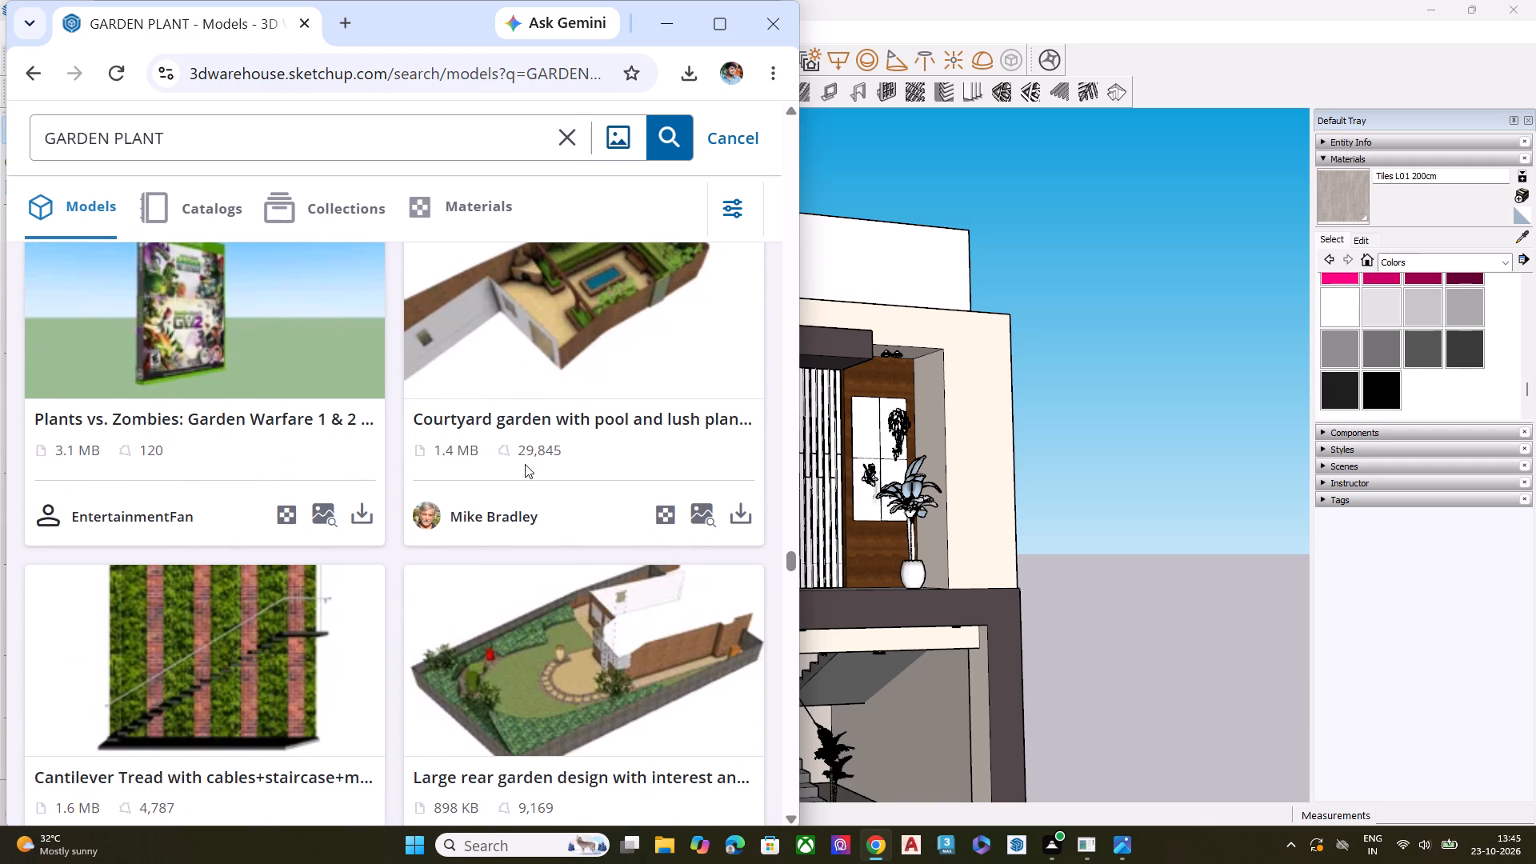
pyautogui.scroll(-1, 525, 464)
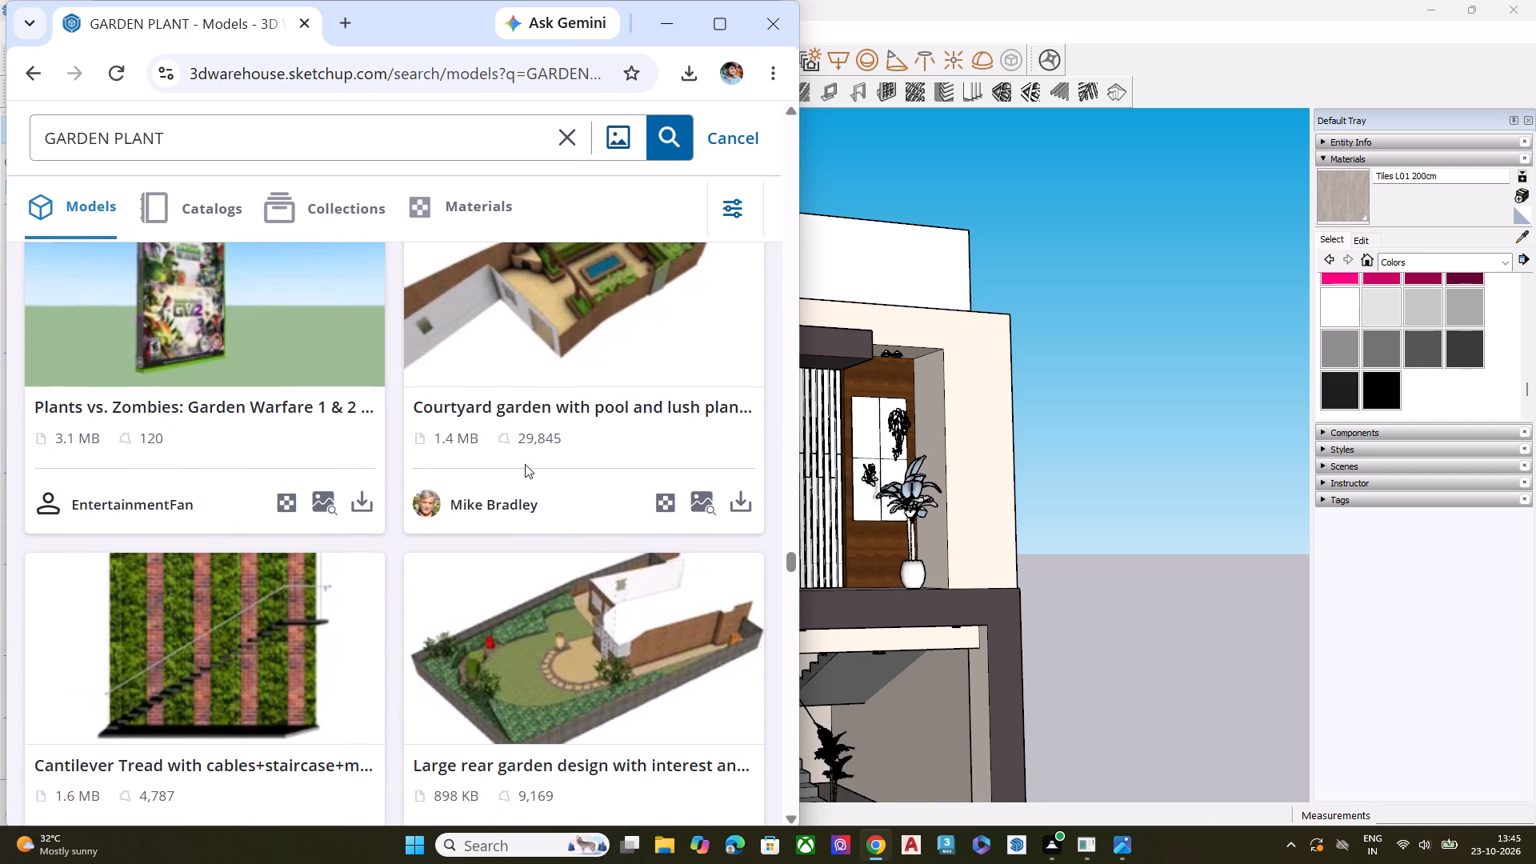
pyautogui.scroll(-3, 525, 464)
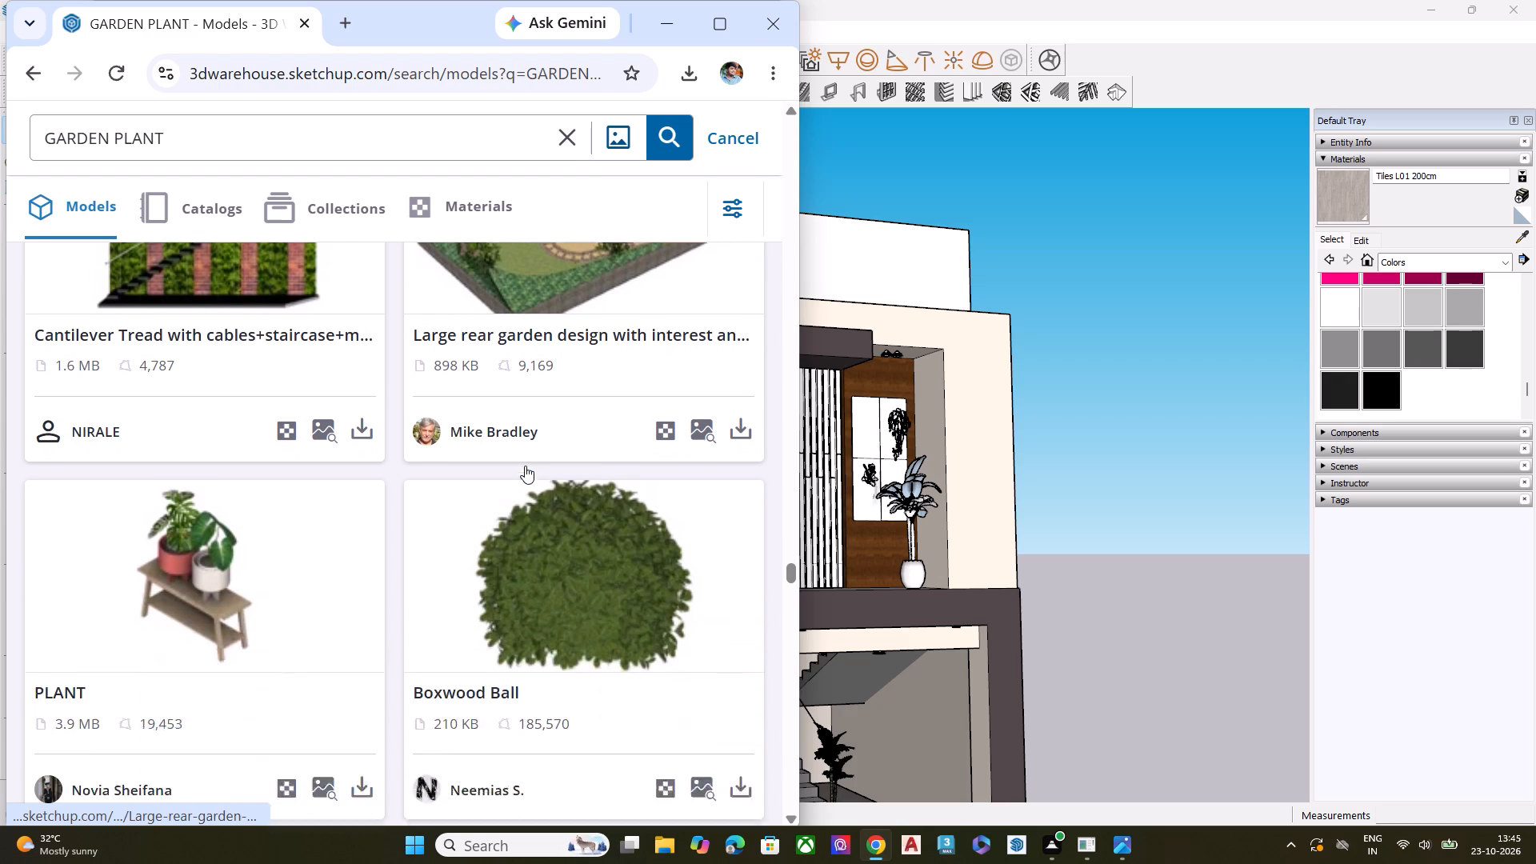
pyautogui.scroll(-2, 525, 466)
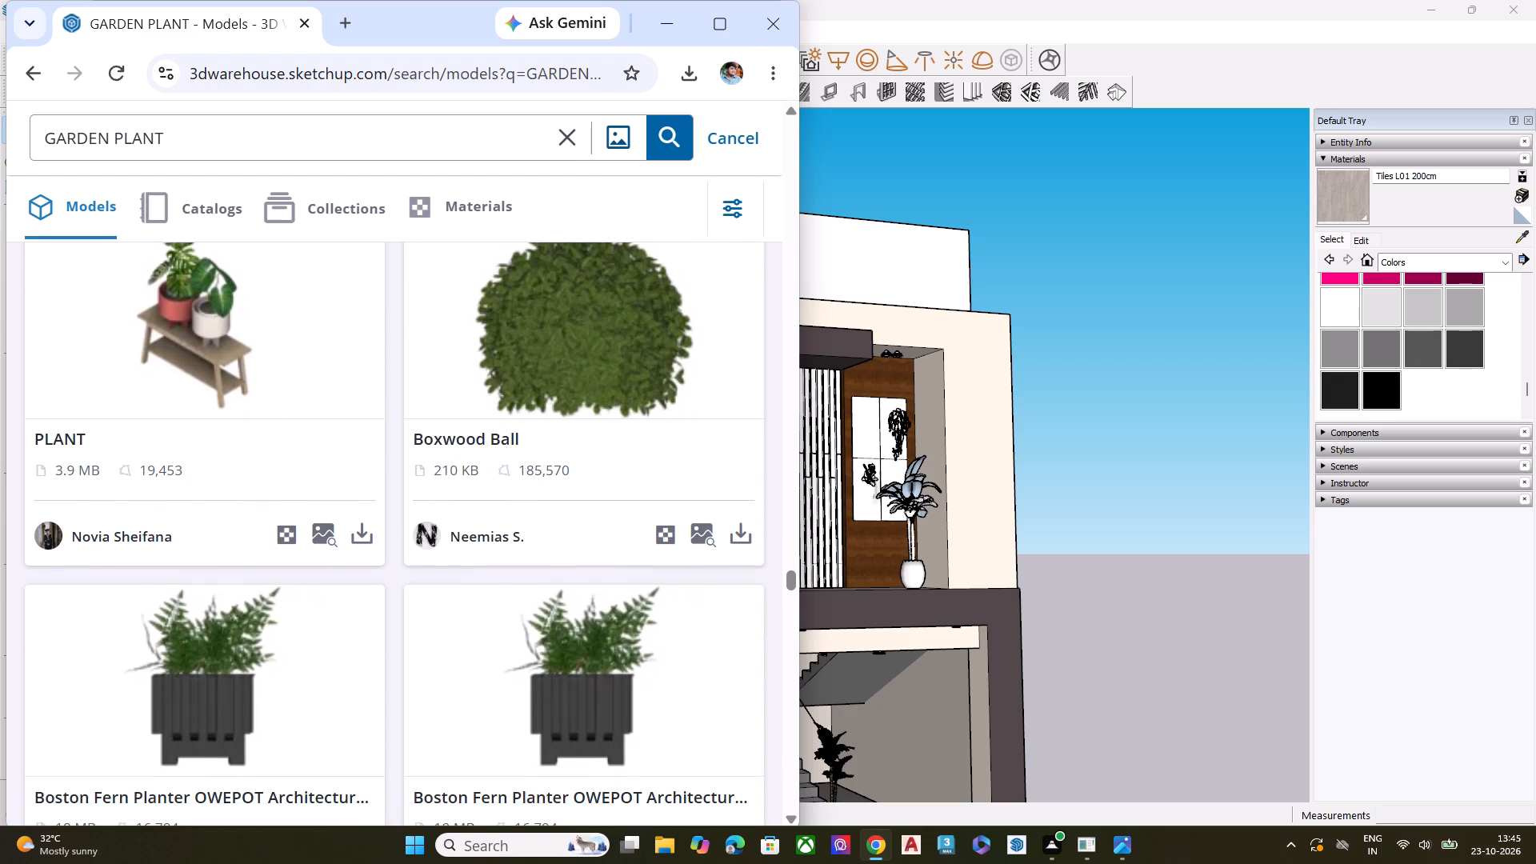
pyautogui.scroll(-4, 525, 466)
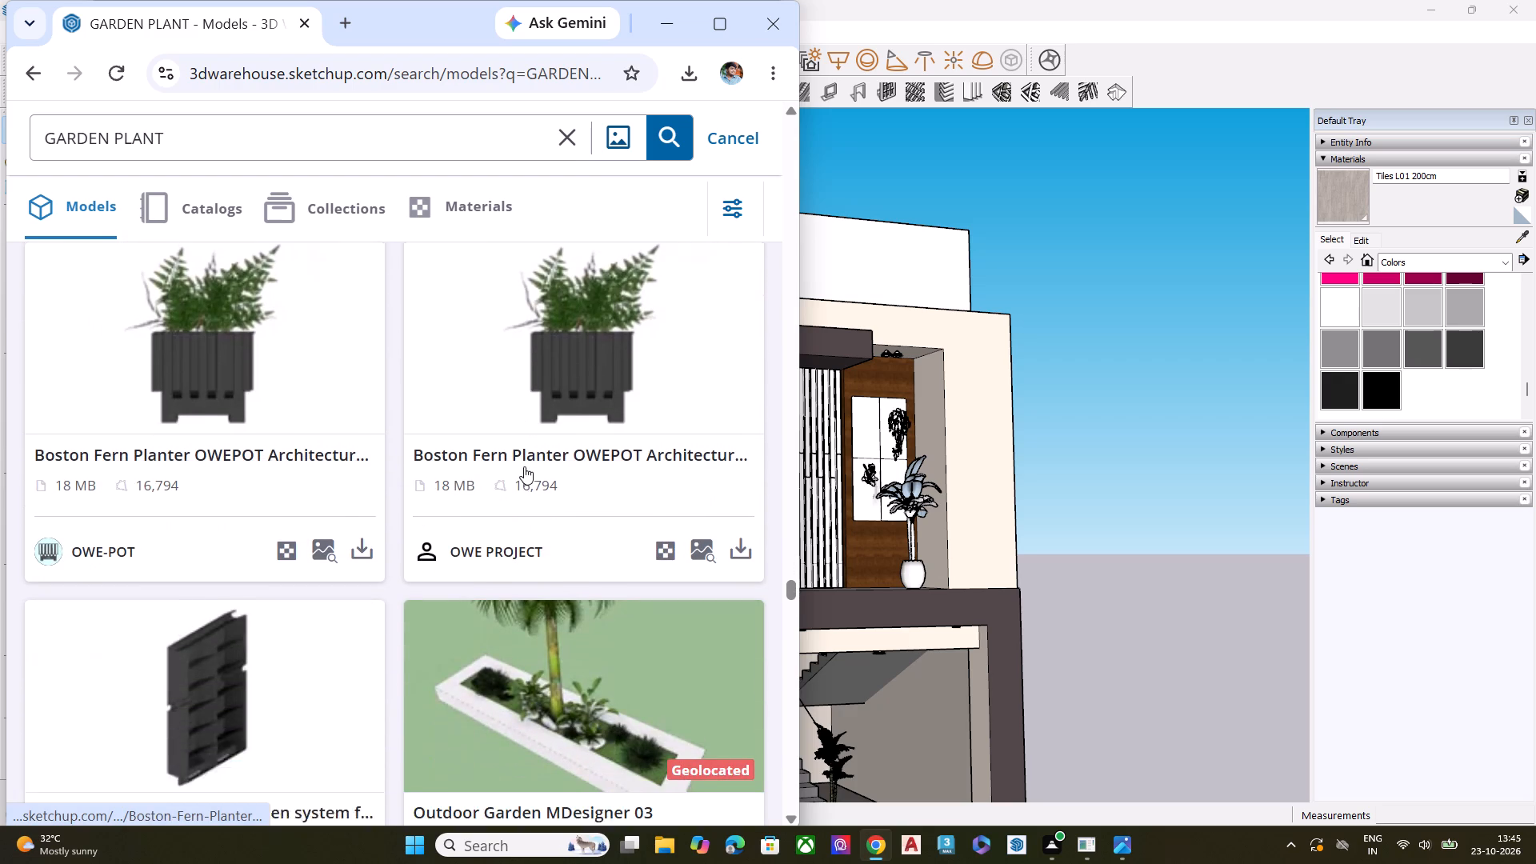
pyautogui.scroll(-1, 524, 466)
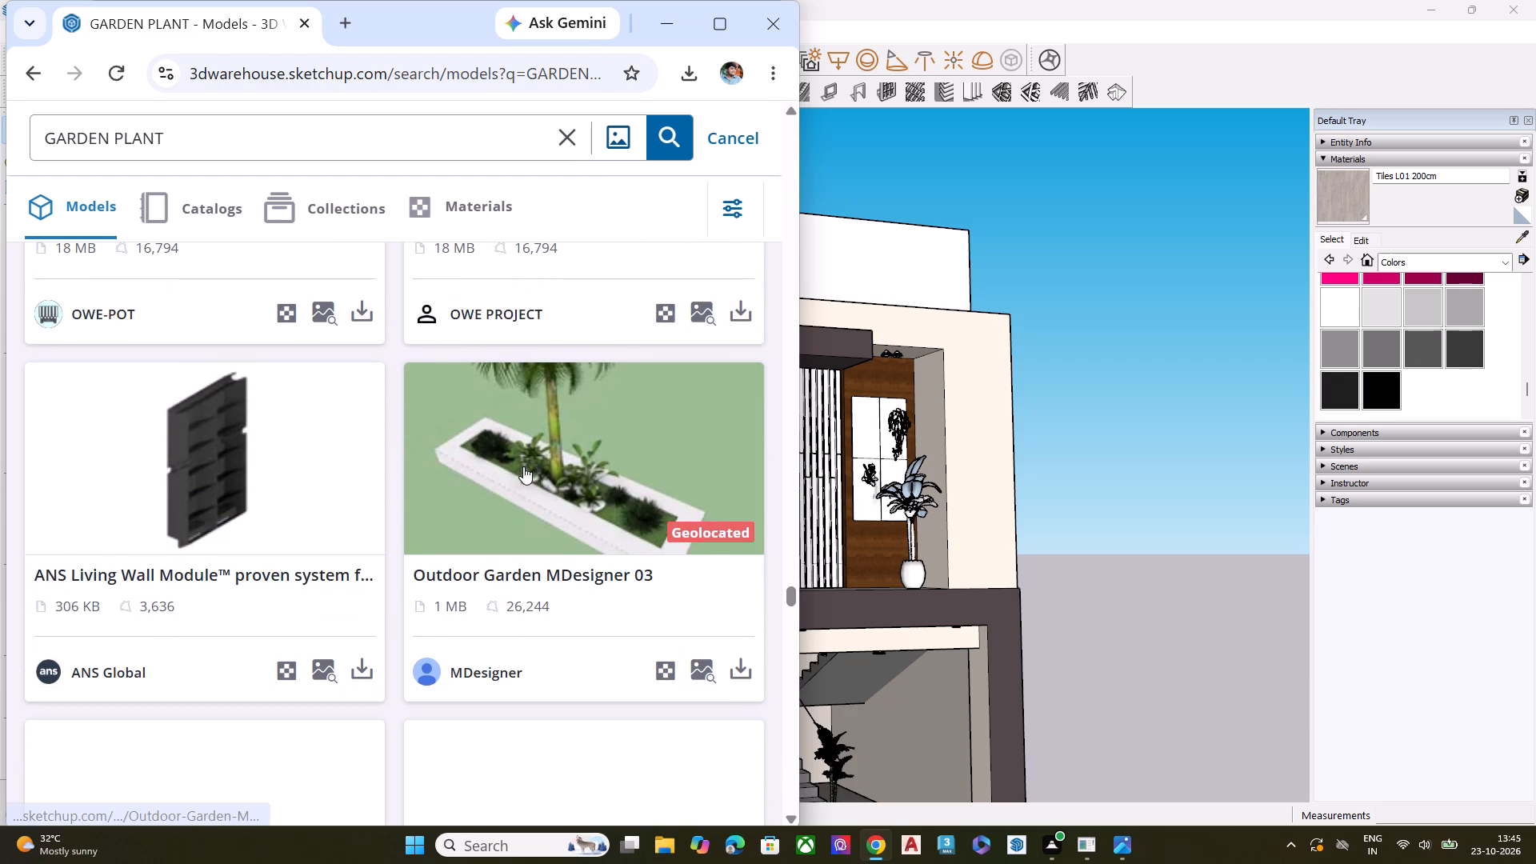
# Look through the following garden plant results, covering the Chameleon Plant, Tall Phlox, Hosta, salvia, Vaso de planta pots and Garden Planters.
pyautogui.scroll(-4, 523, 466)
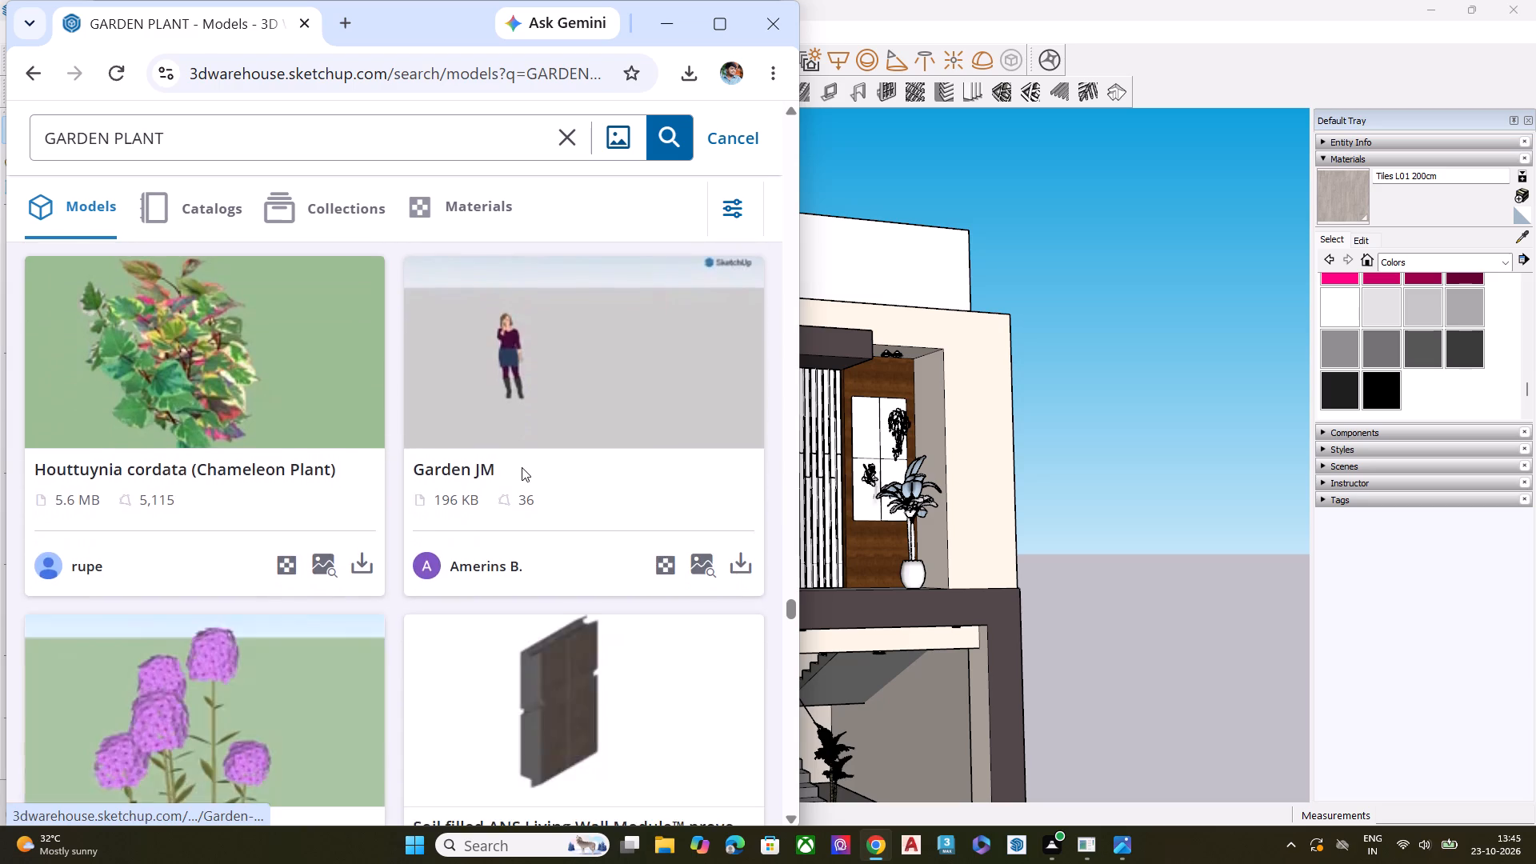
pyautogui.scroll(-1, 522, 467)
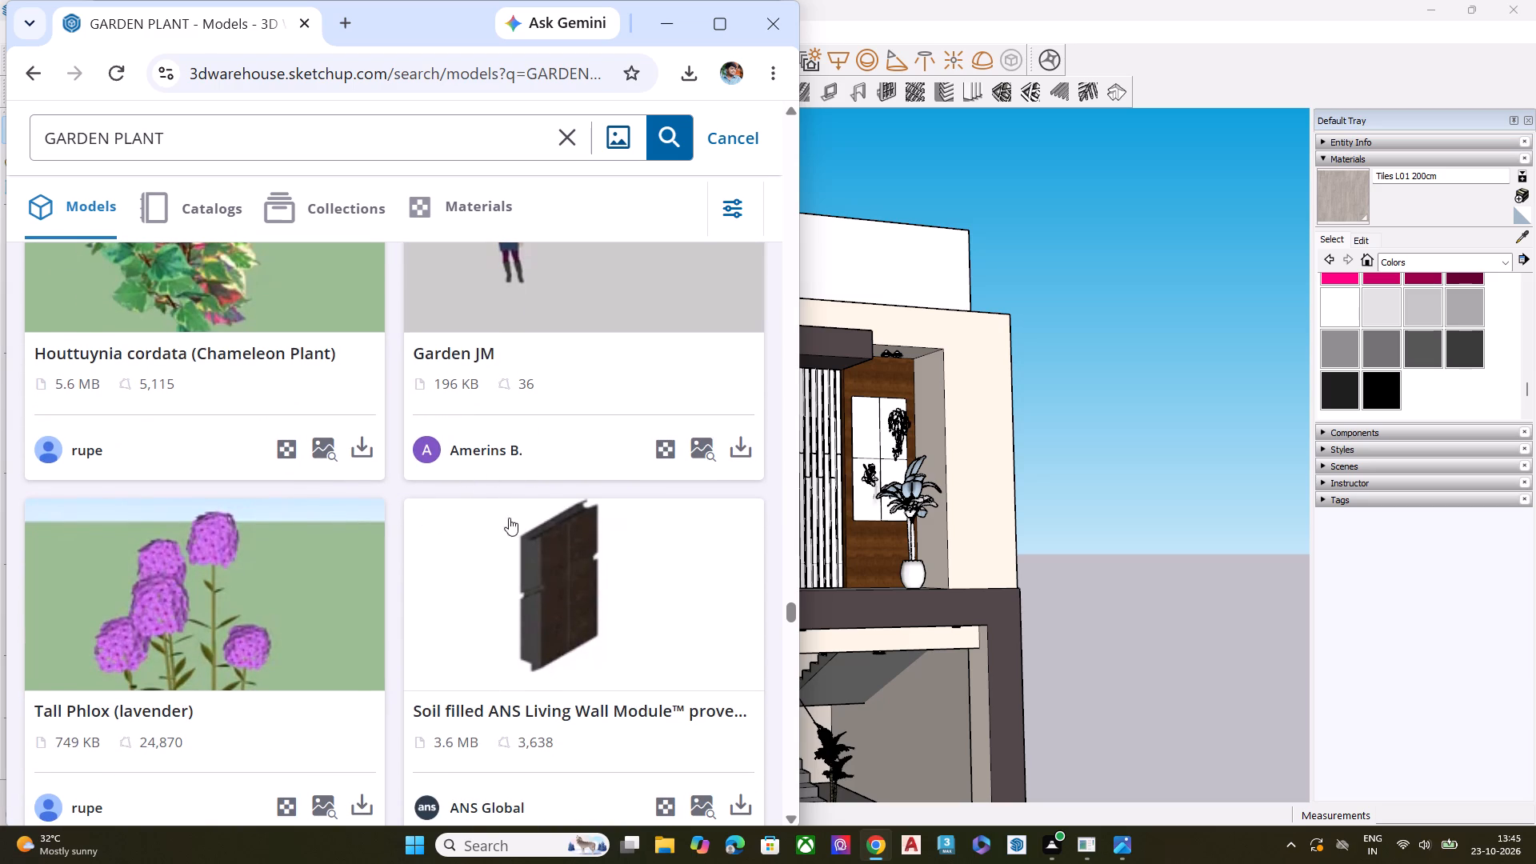
pyautogui.scroll(-2, 500, 466)
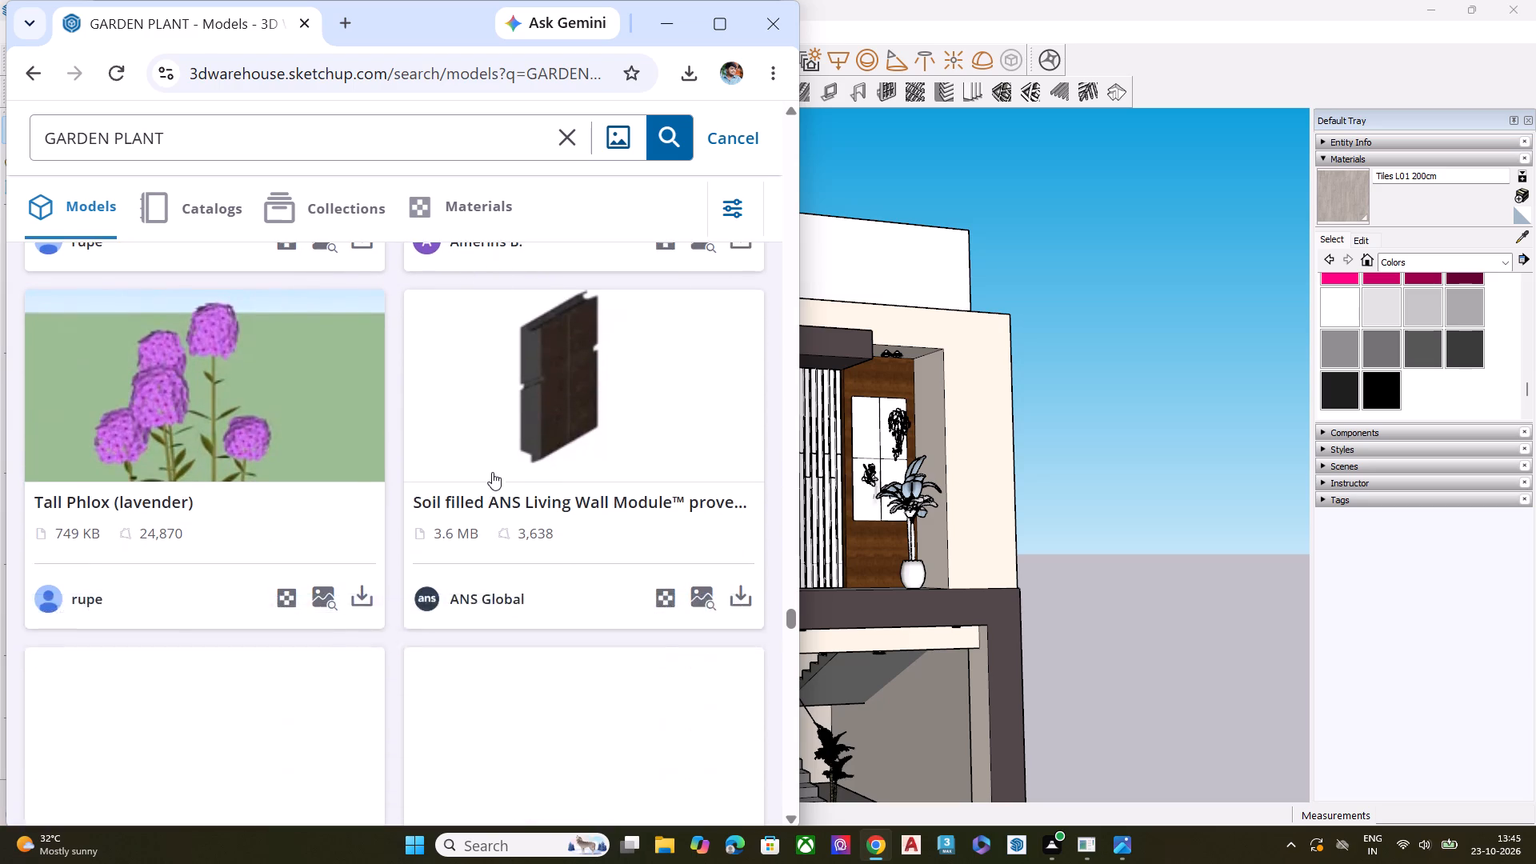
pyautogui.scroll(-2, 492, 472)
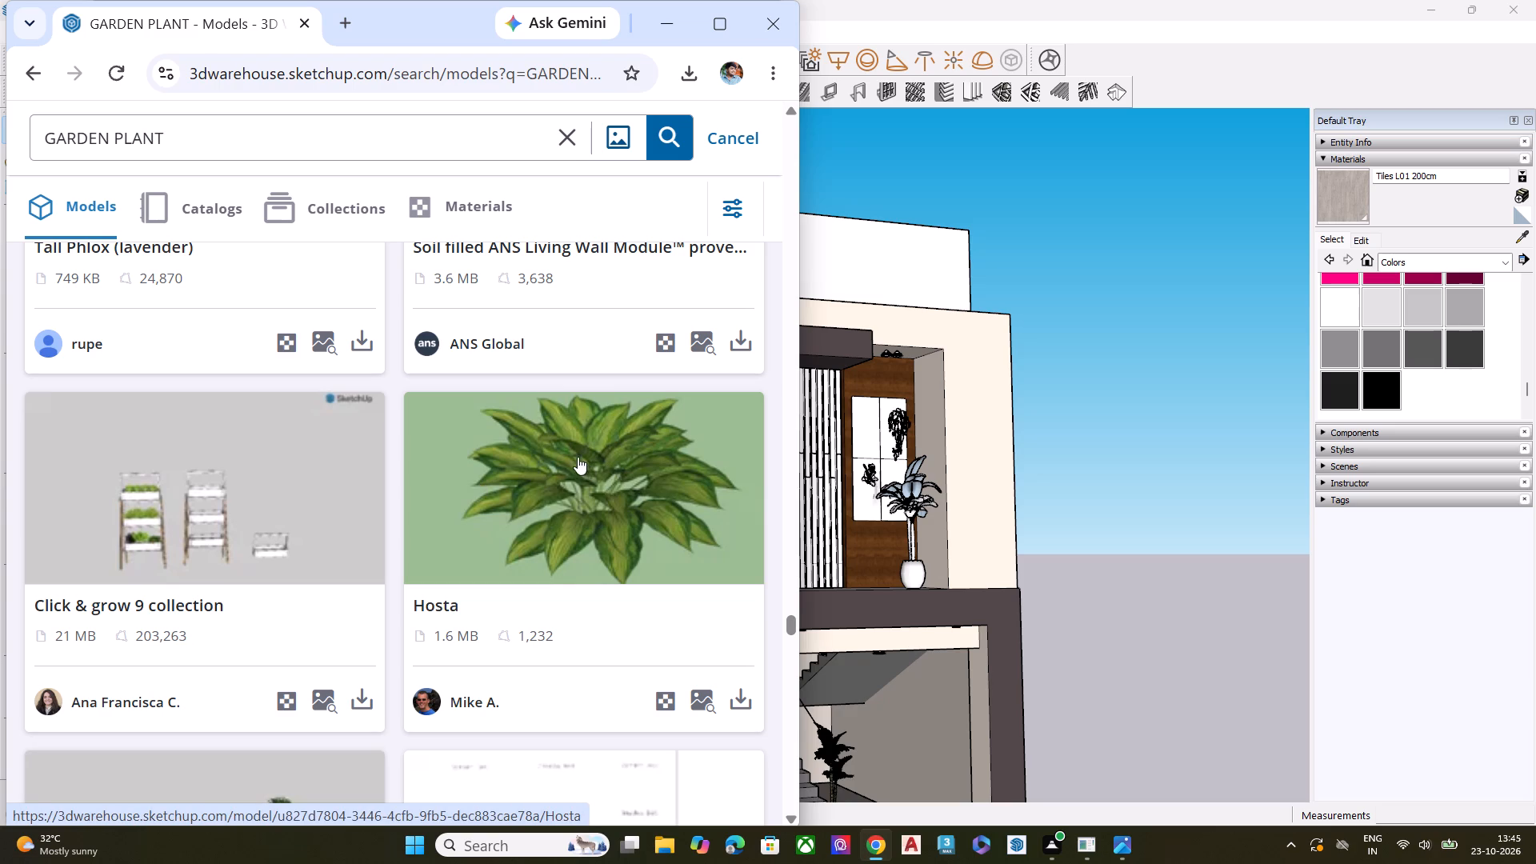
pyautogui.scroll(-6, 573, 461)
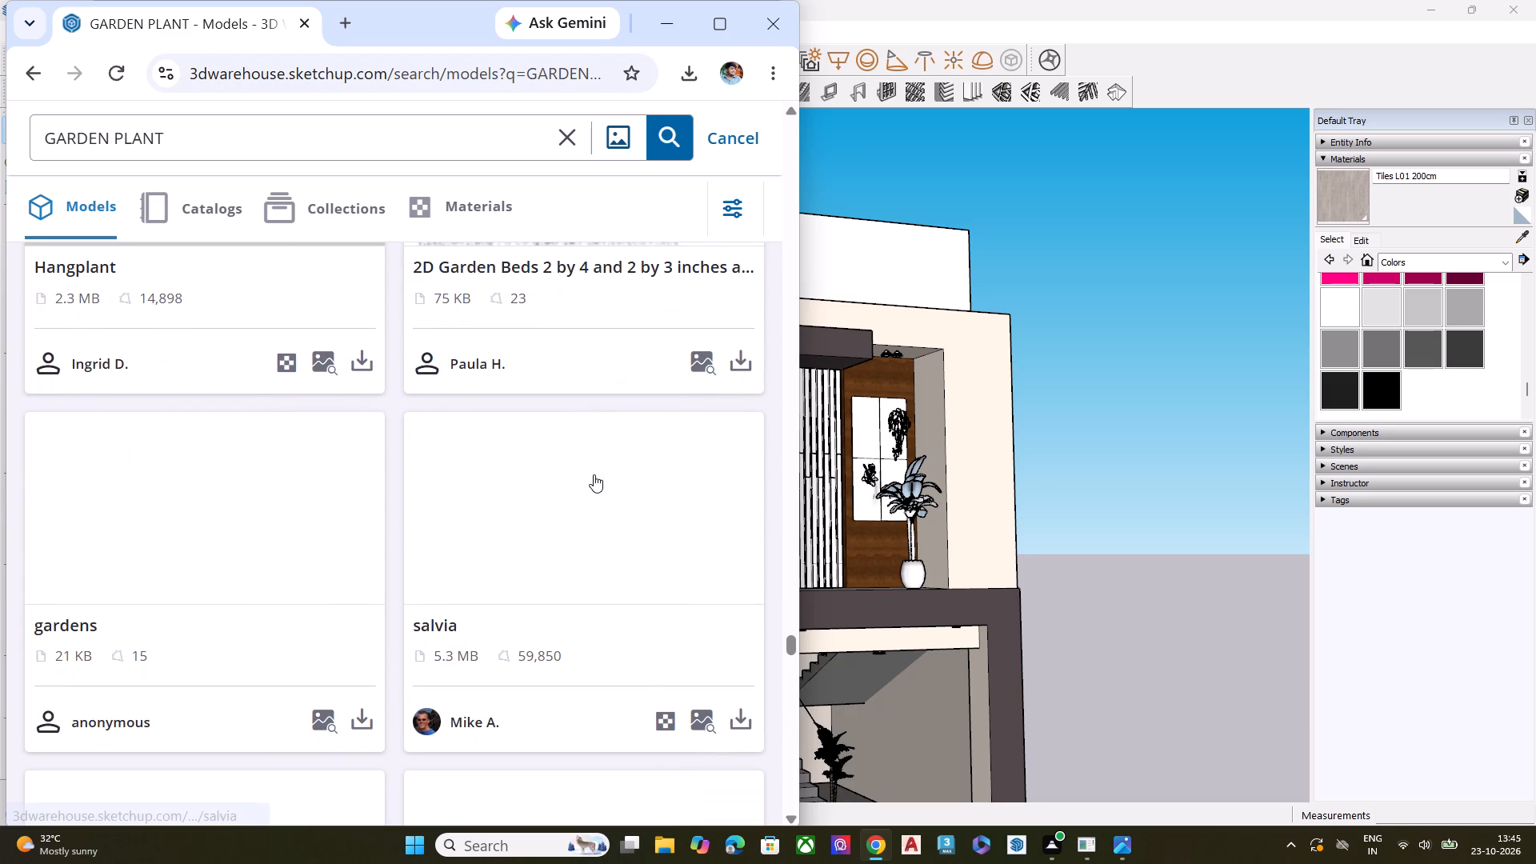
pyautogui.scroll(-1, 594, 474)
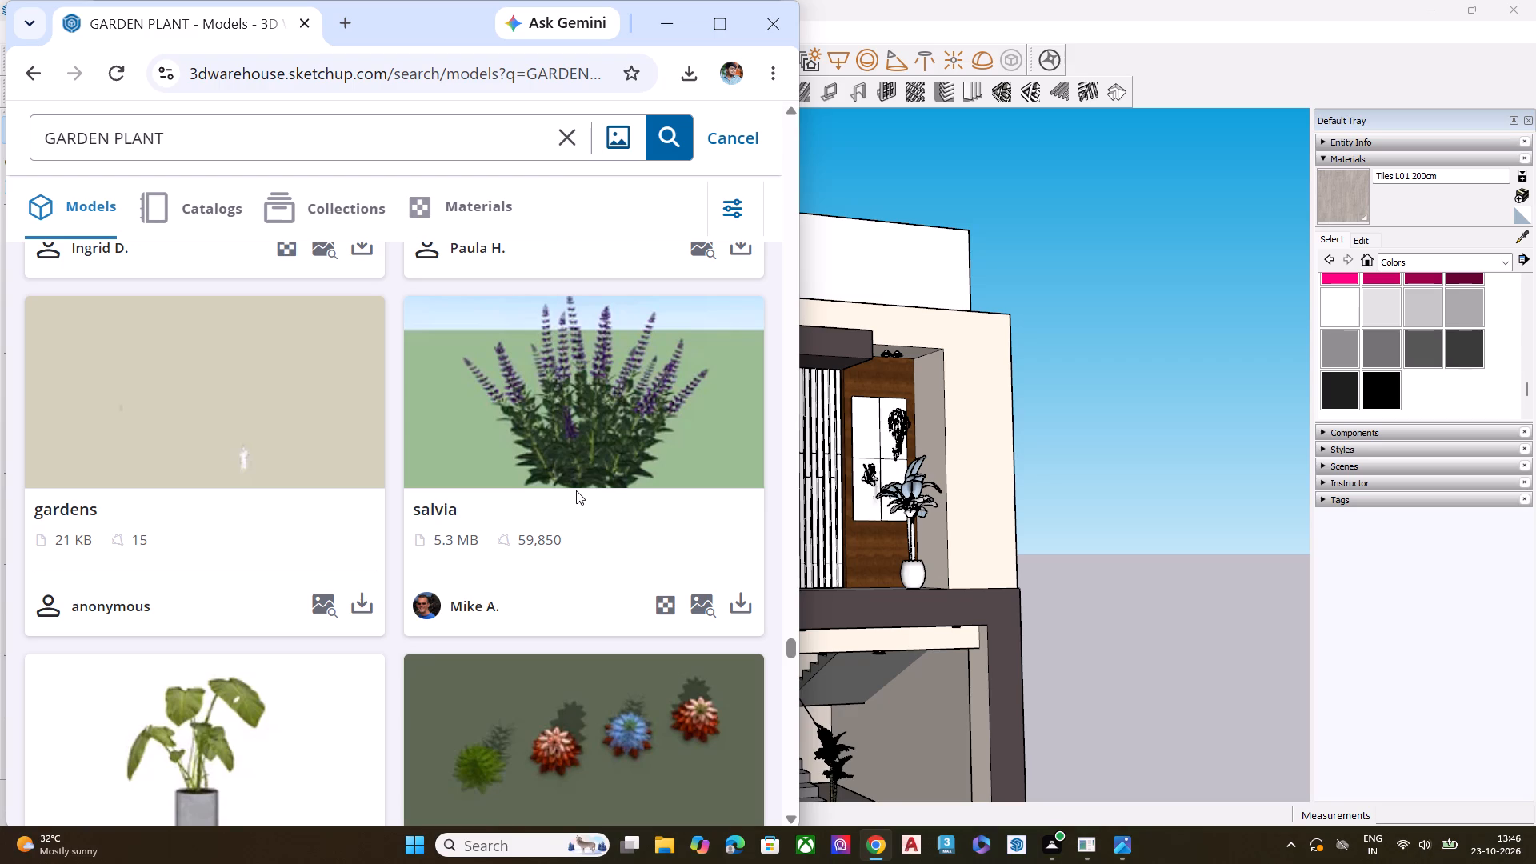
pyautogui.scroll(-5, 479, 433)
pyautogui.scroll(1, 533, 450)
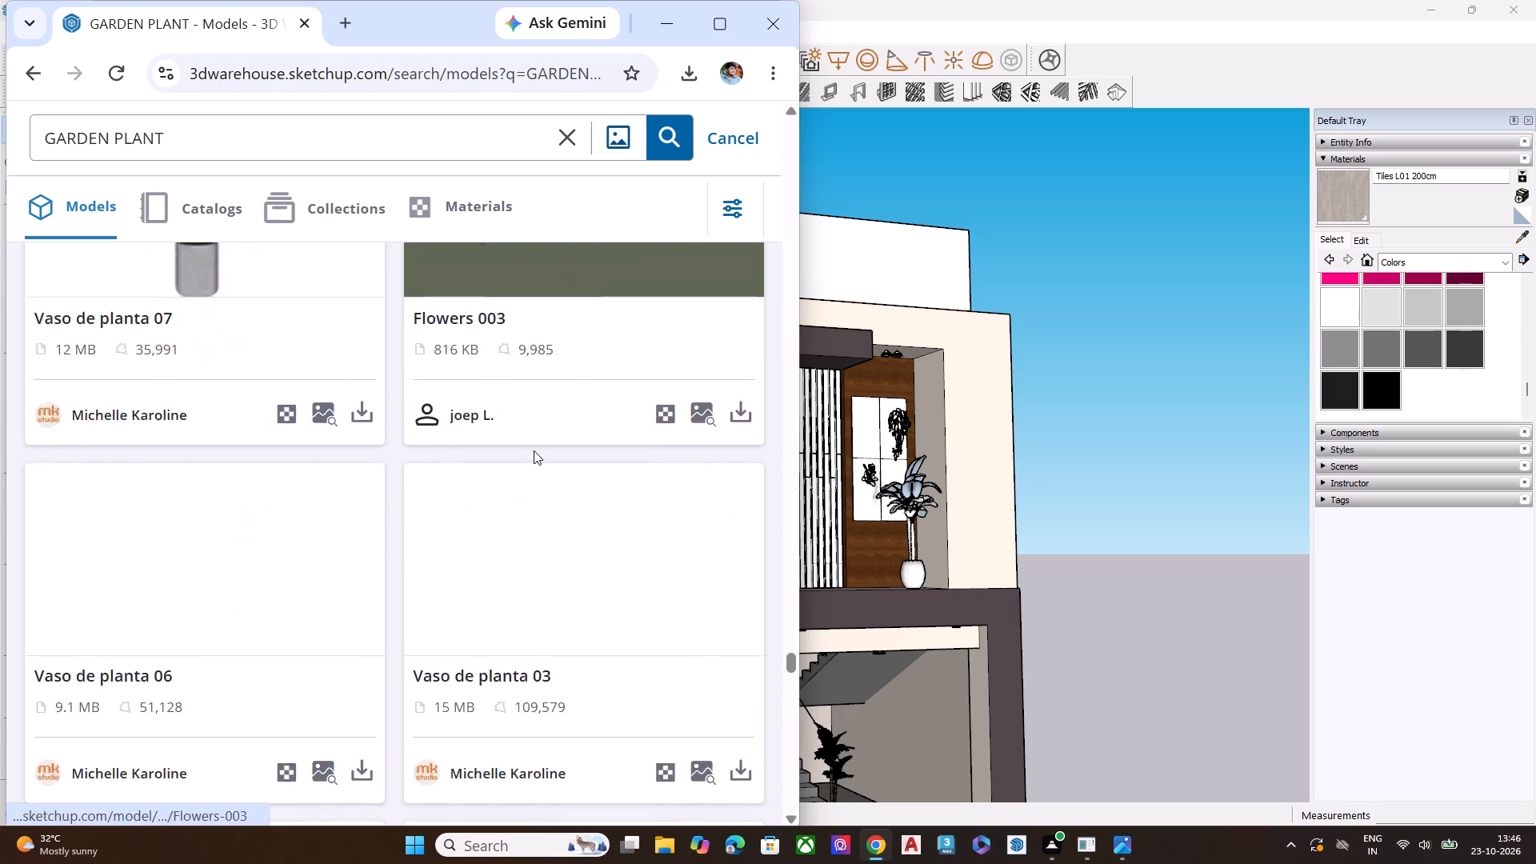
pyautogui.scroll(2, 550, 437)
pyautogui.scroll(-4, 541, 443)
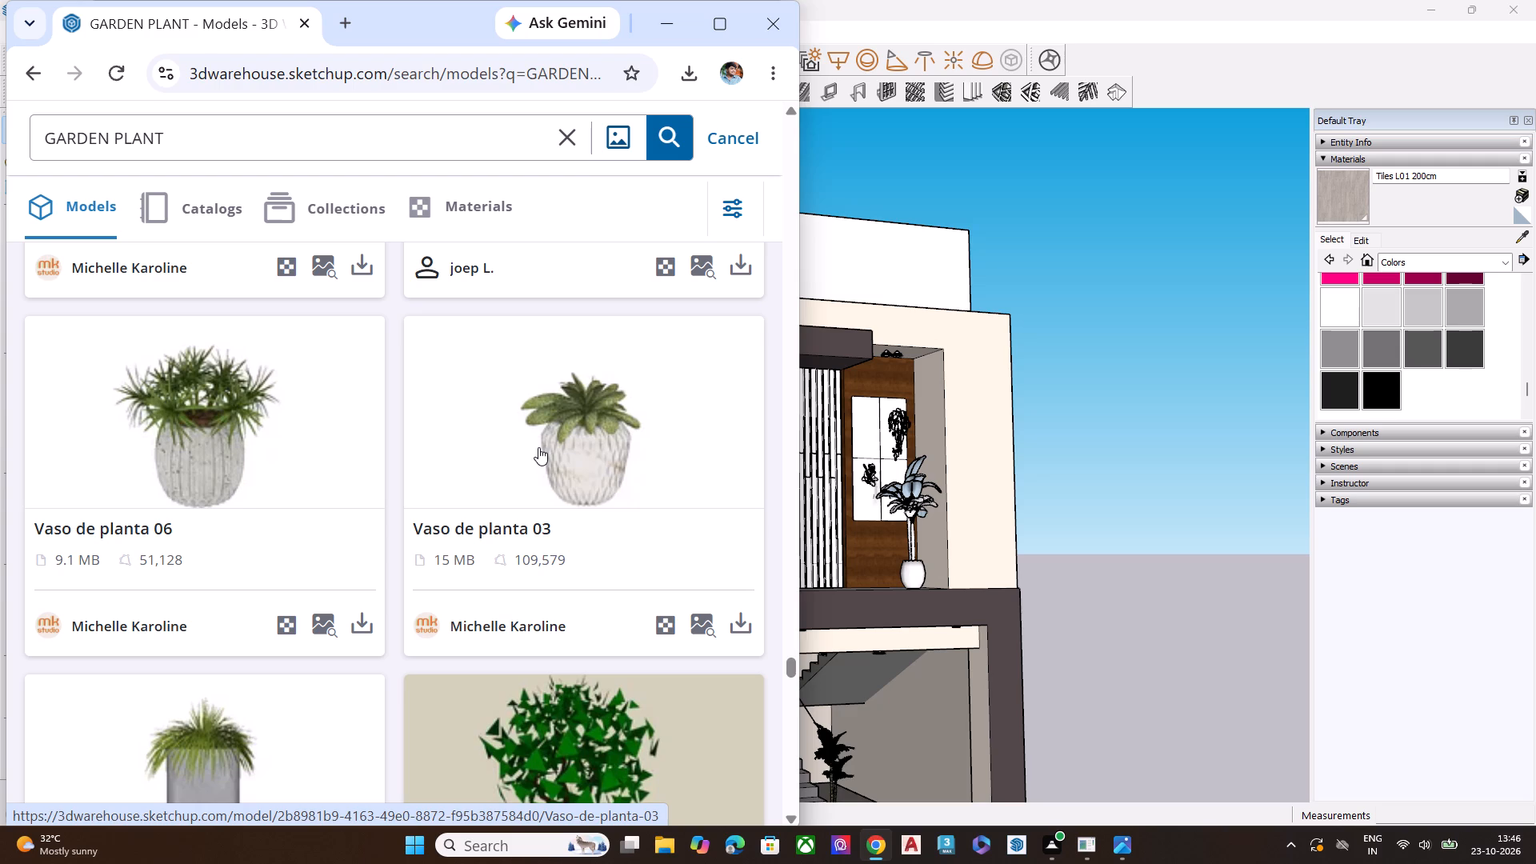
pyautogui.scroll(-6, 524, 442)
pyautogui.scroll(1, 535, 435)
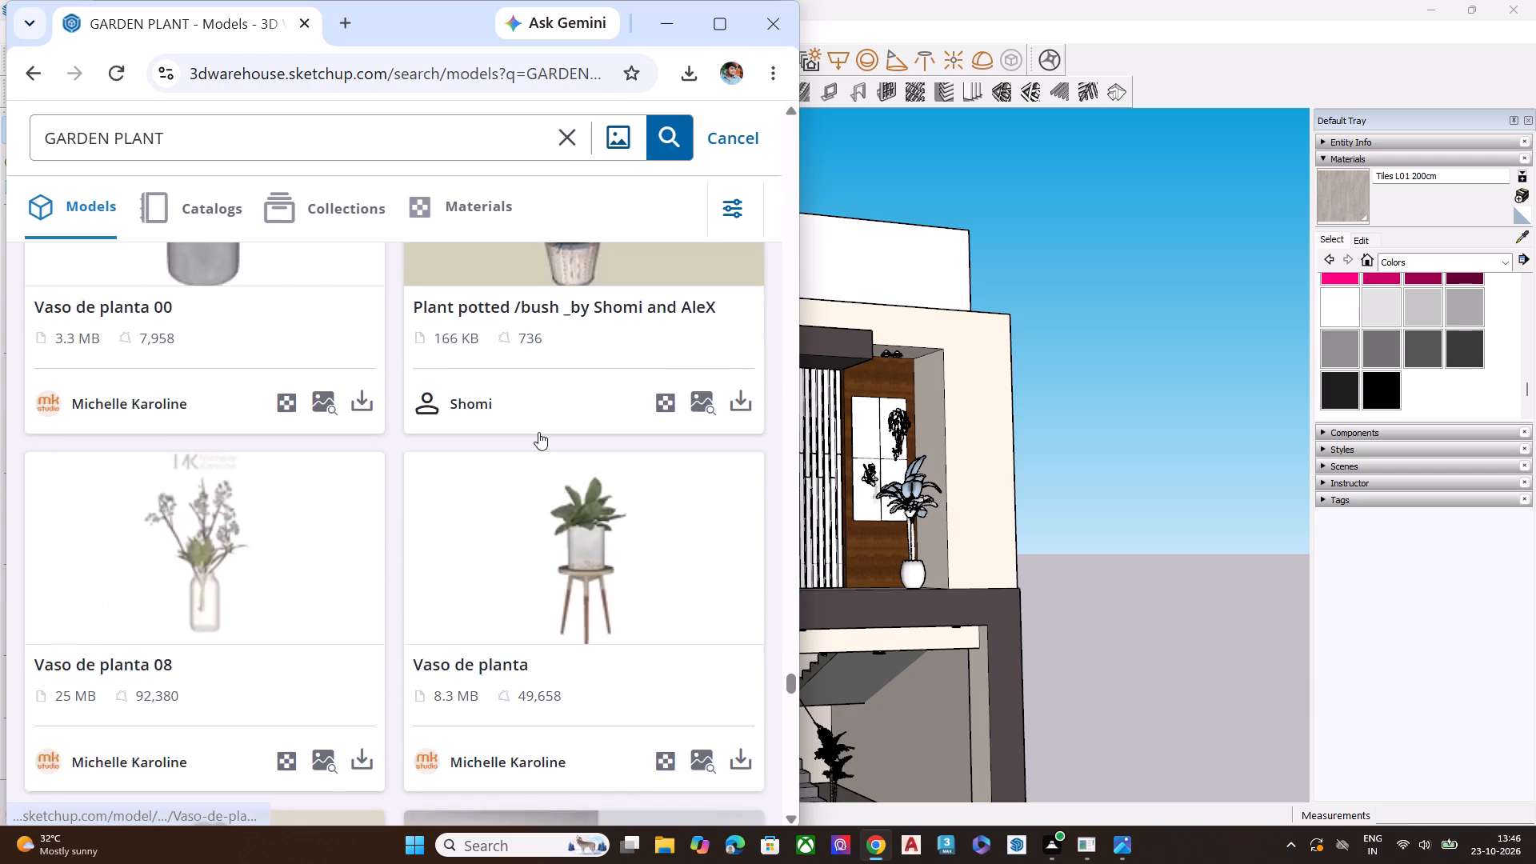
pyautogui.scroll(-5, 538, 432)
# Broaden the 3D Warehouse model search to GARDEN.
pyautogui.click(244, 121)
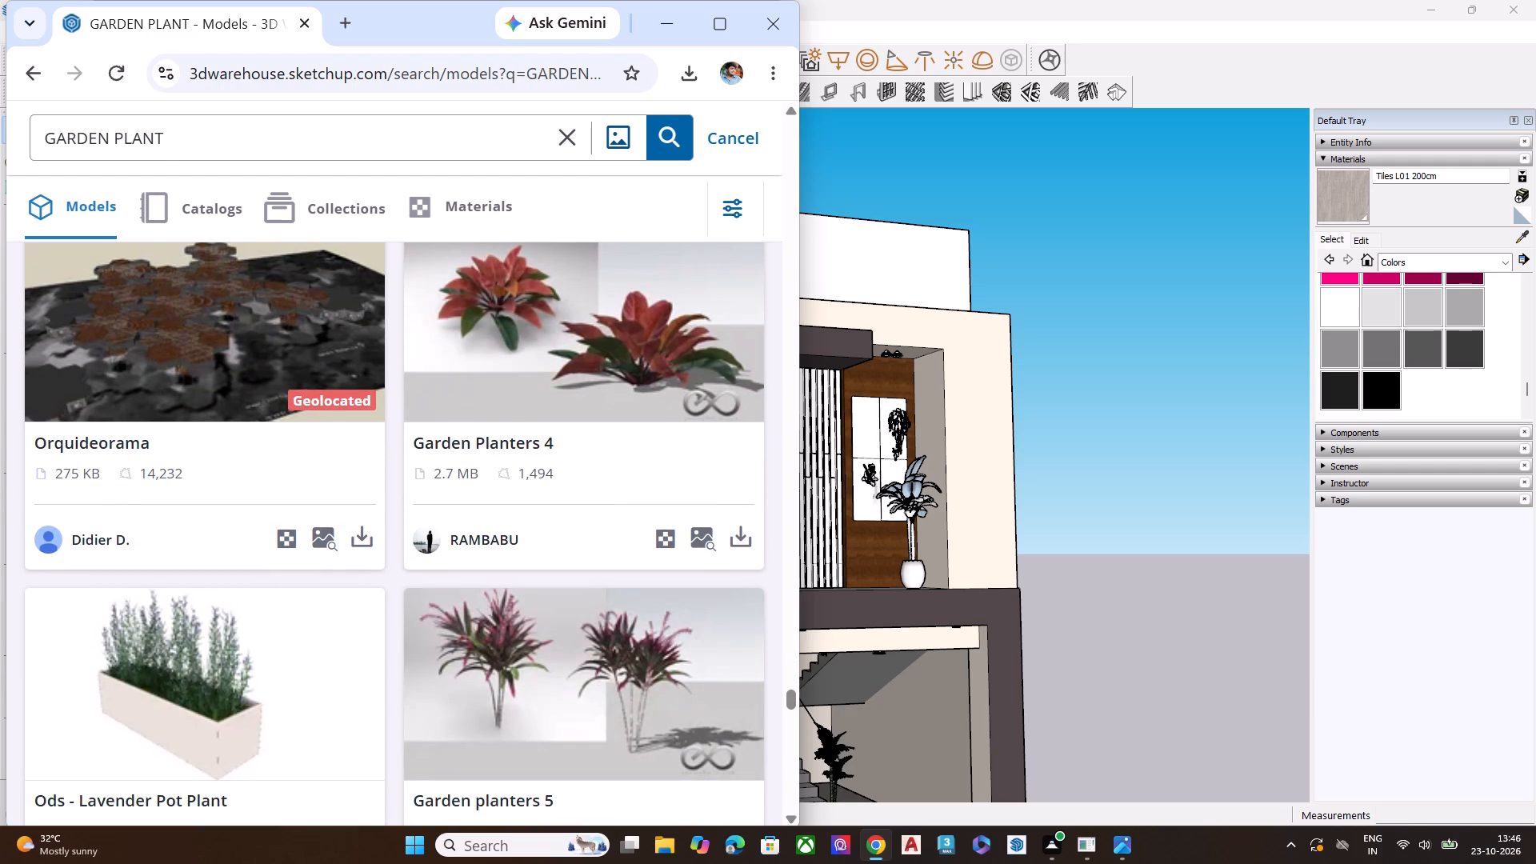
pyautogui.press('BackSpace')
pyautogui.press('BackSpace')
pyautogui.press('BackSpace')
pyautogui.press('BackSpace')
pyautogui.press('BackSpace')
pyautogui.press('BackSpace')
pyautogui.press('BackSpace')
pyautogui.press('n')
pyautogui.press('Return')
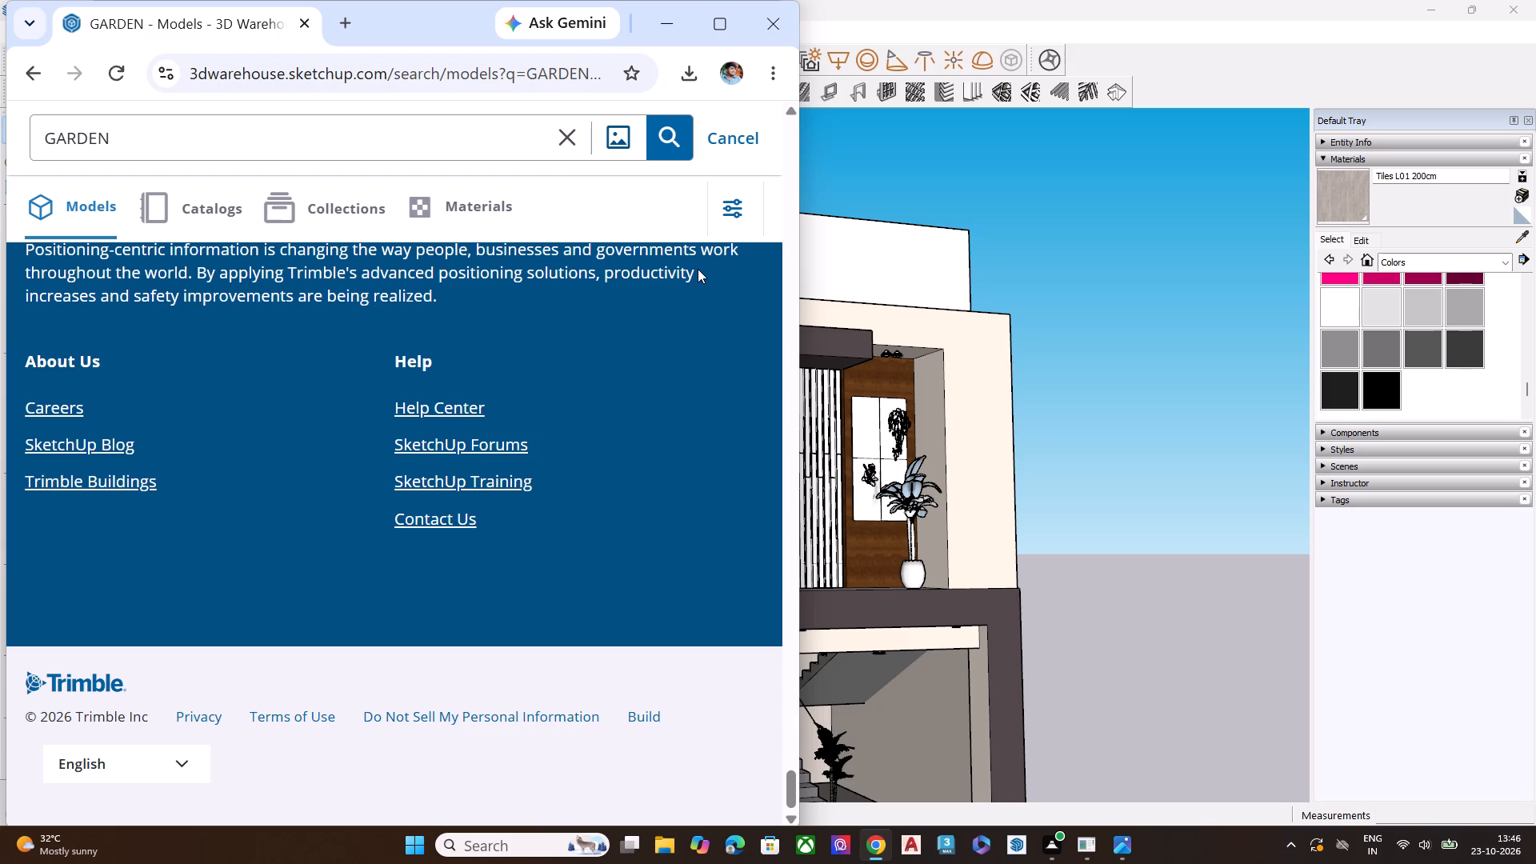
# Examine the GARDEN models from the end of the loaded results back to the row of trees in white planters.
pyautogui.scroll(3, 570, 188)
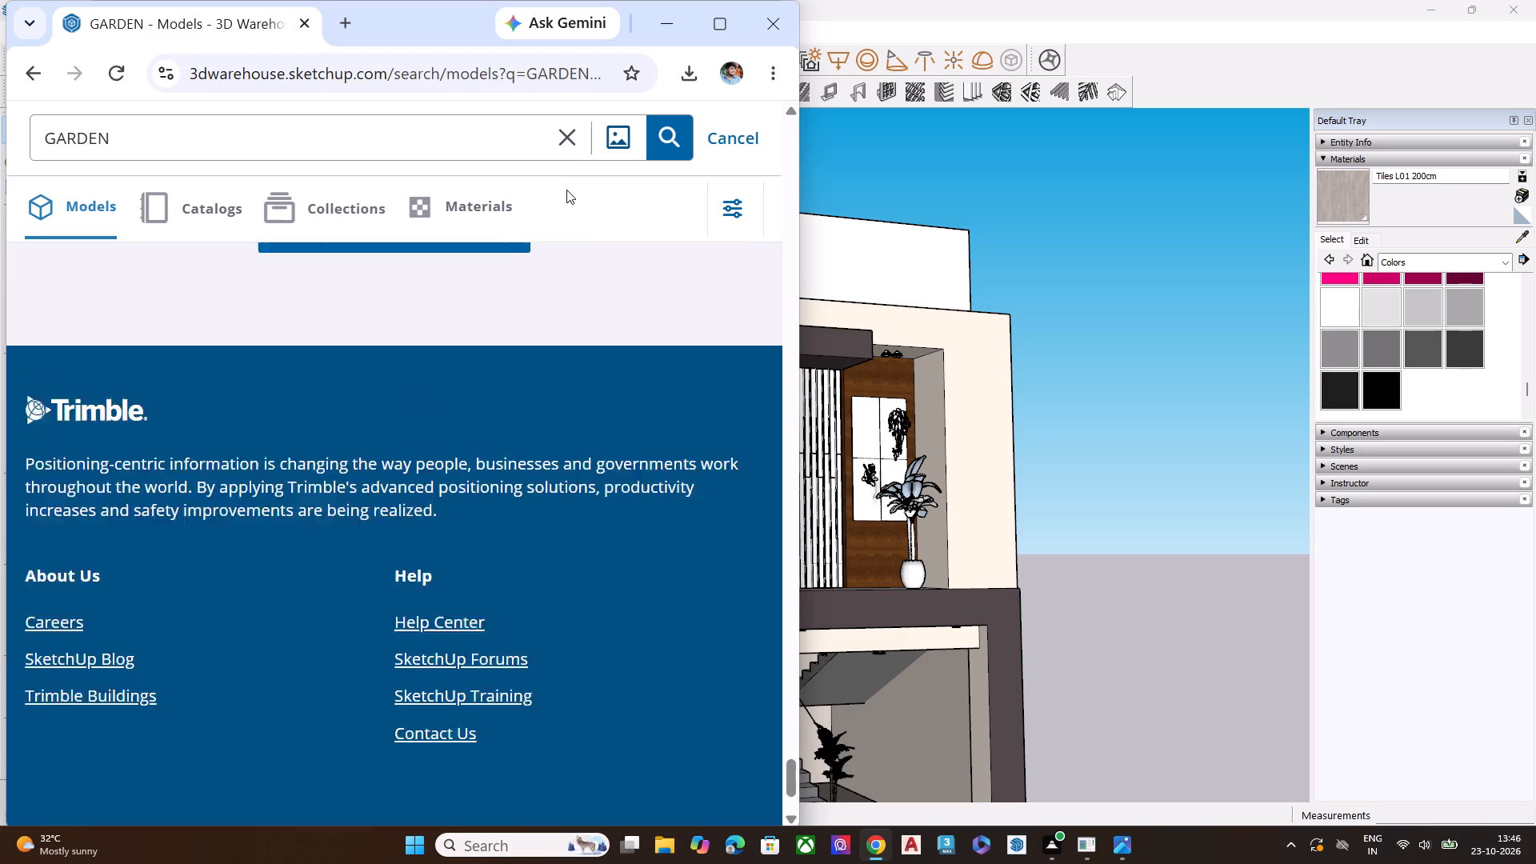
pyautogui.scroll(2, 566, 190)
pyautogui.scroll(1, 493, 498)
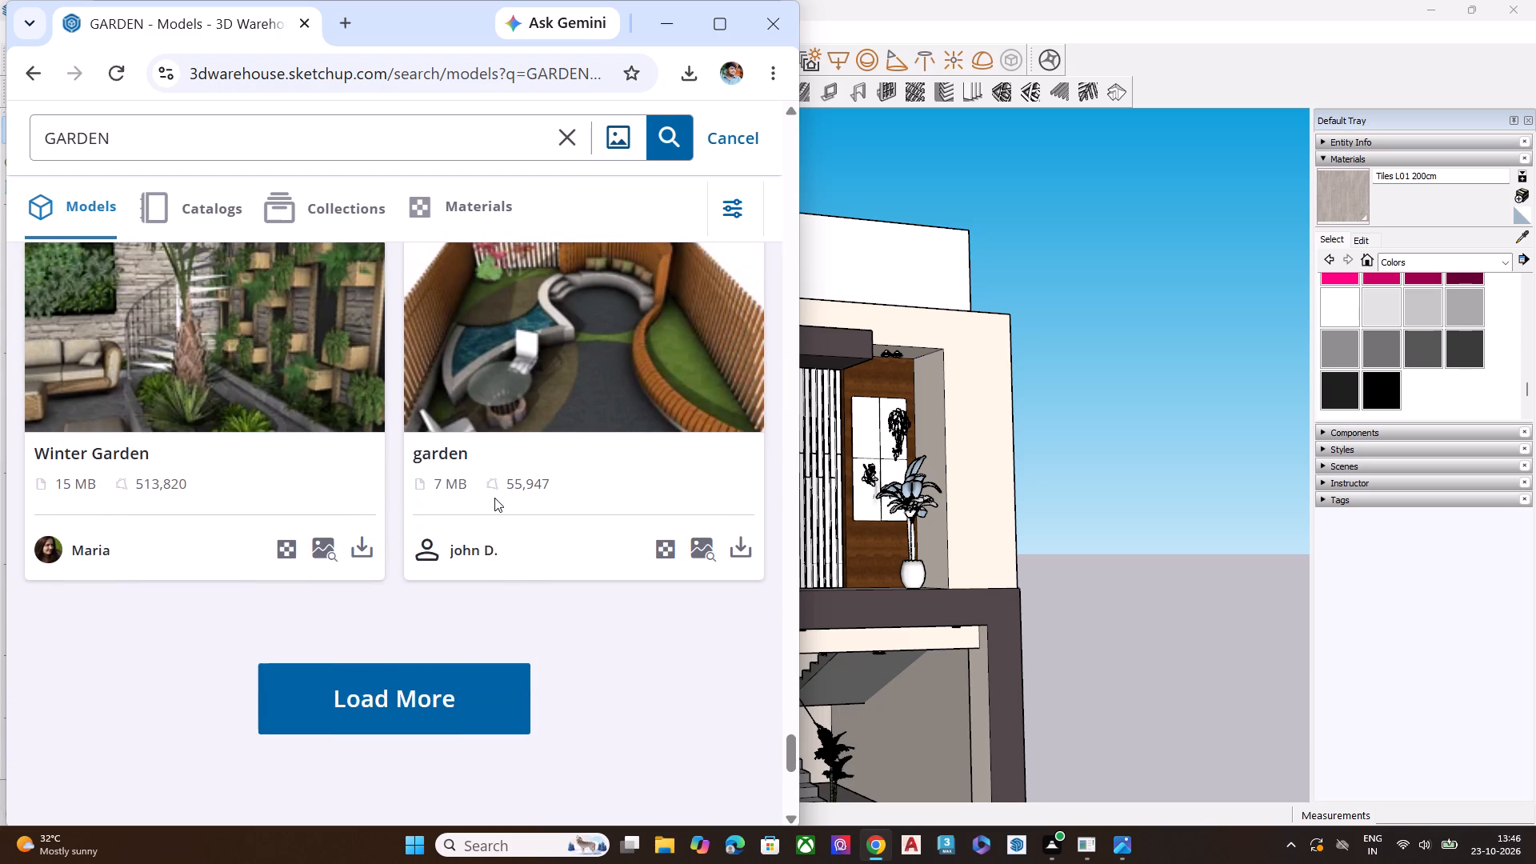
pyautogui.scroll(6, 486, 502)
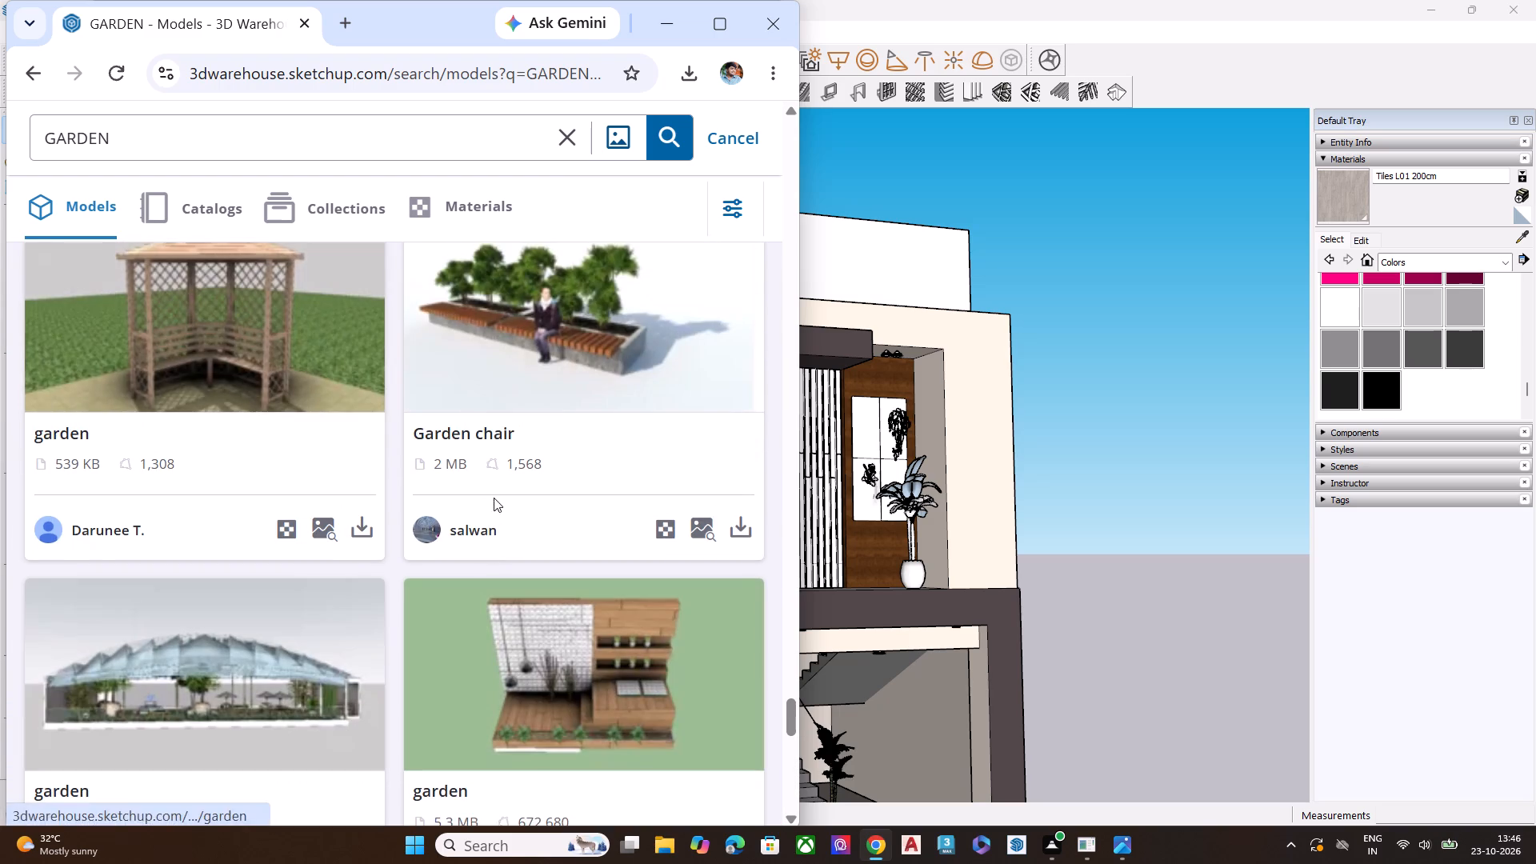
pyautogui.scroll(6, 494, 498)
pyautogui.scroll(-1, 494, 498)
pyautogui.scroll(2, 494, 498)
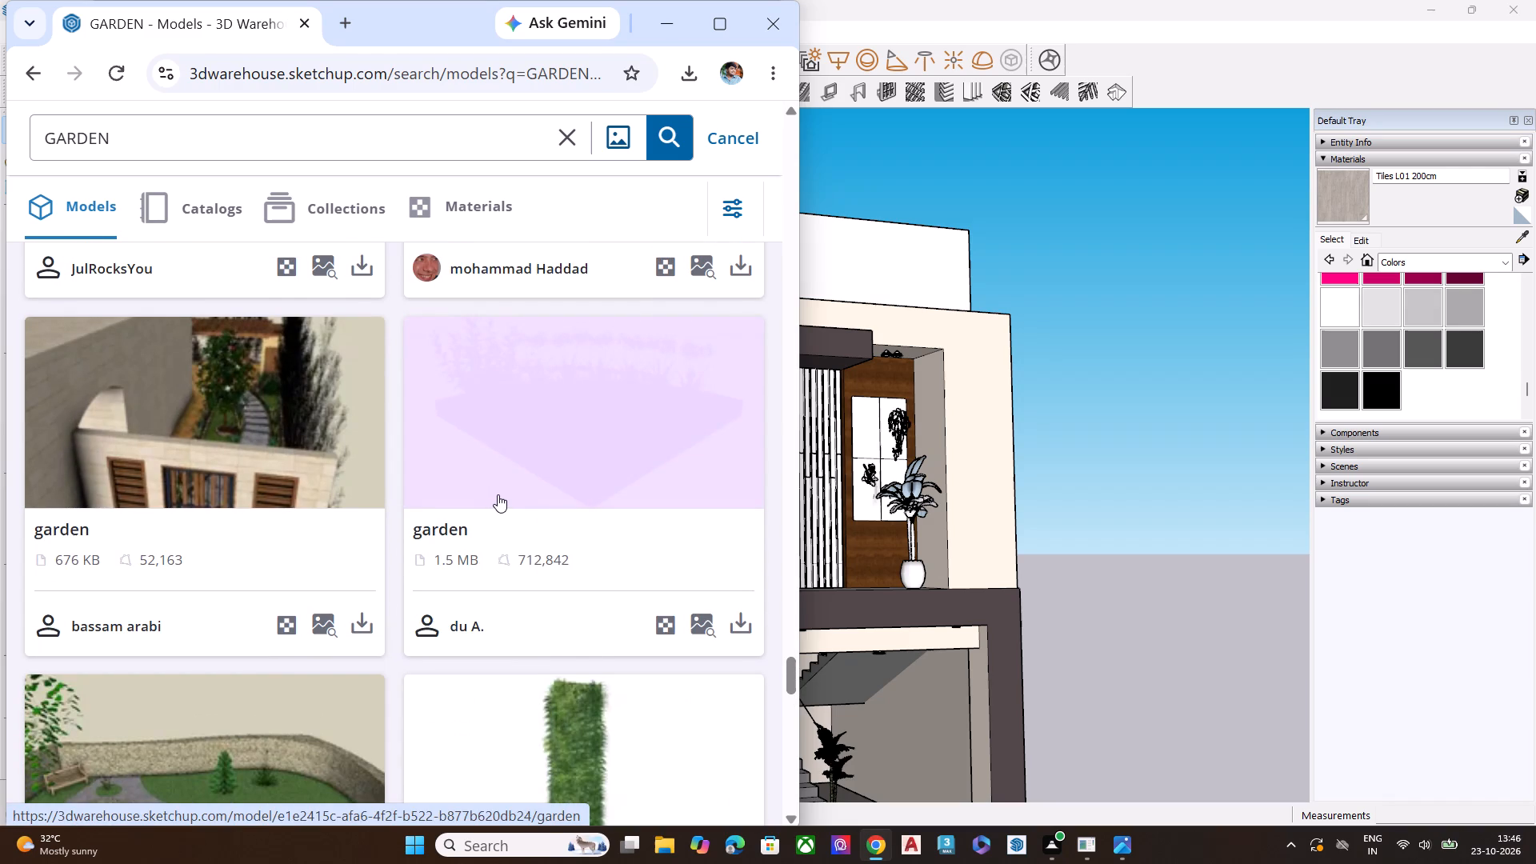
pyautogui.scroll(3, 574, 511)
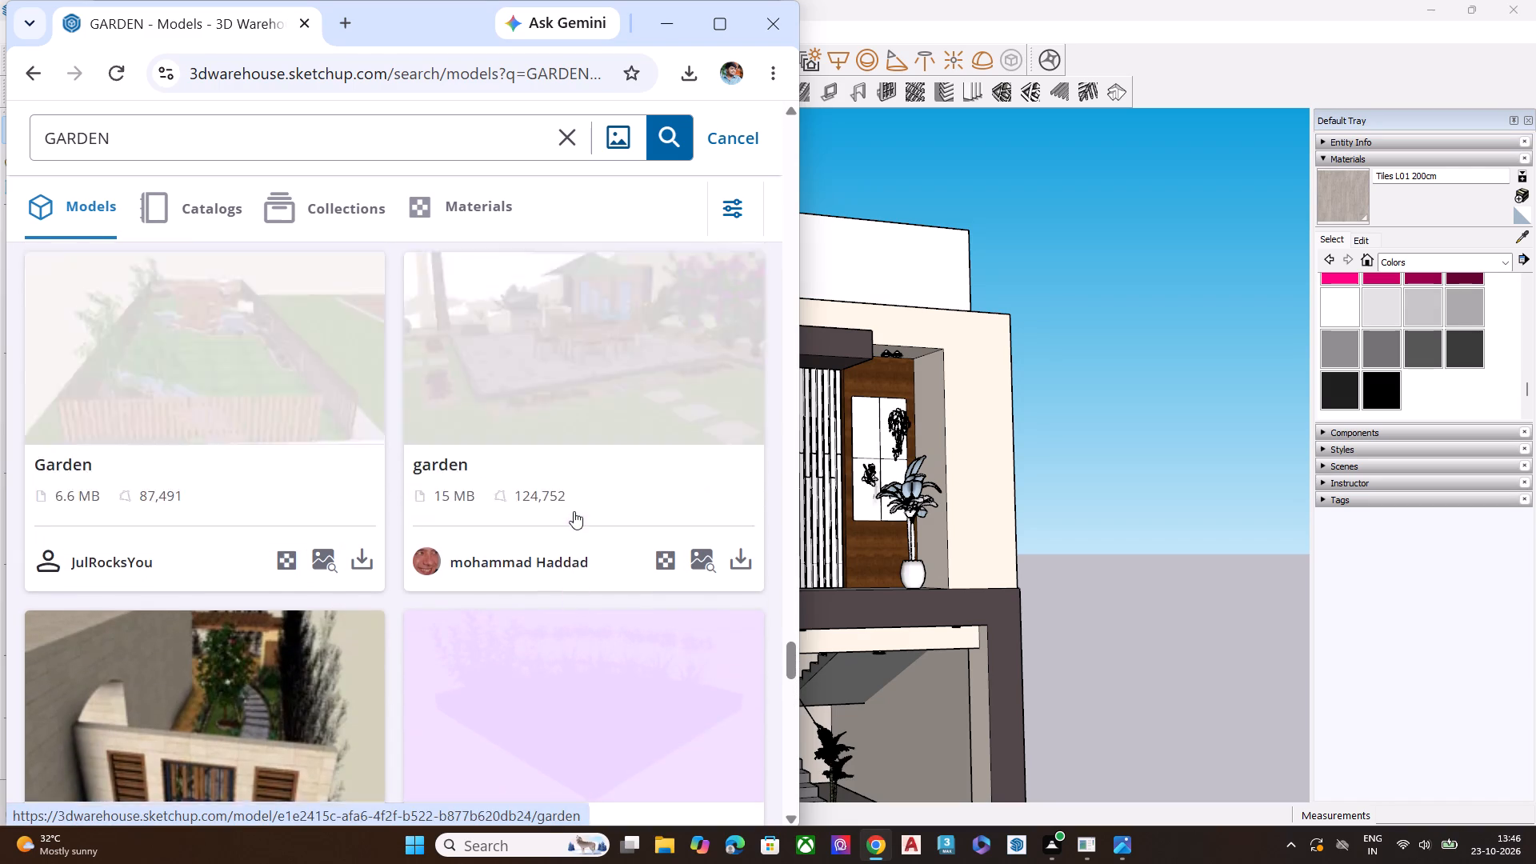
pyautogui.scroll(3, 574, 511)
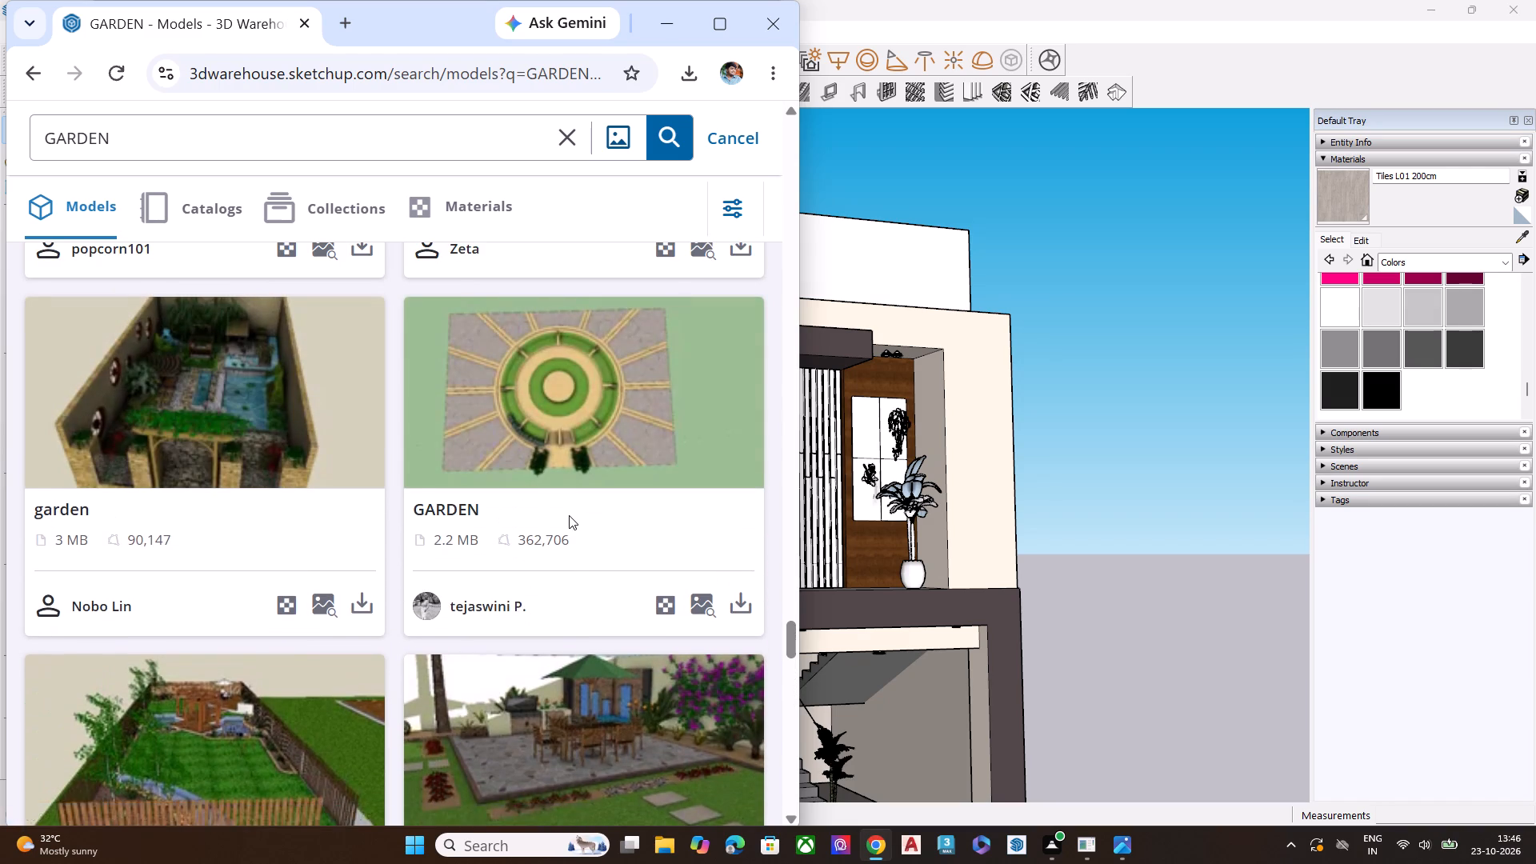
pyautogui.scroll(5, 554, 518)
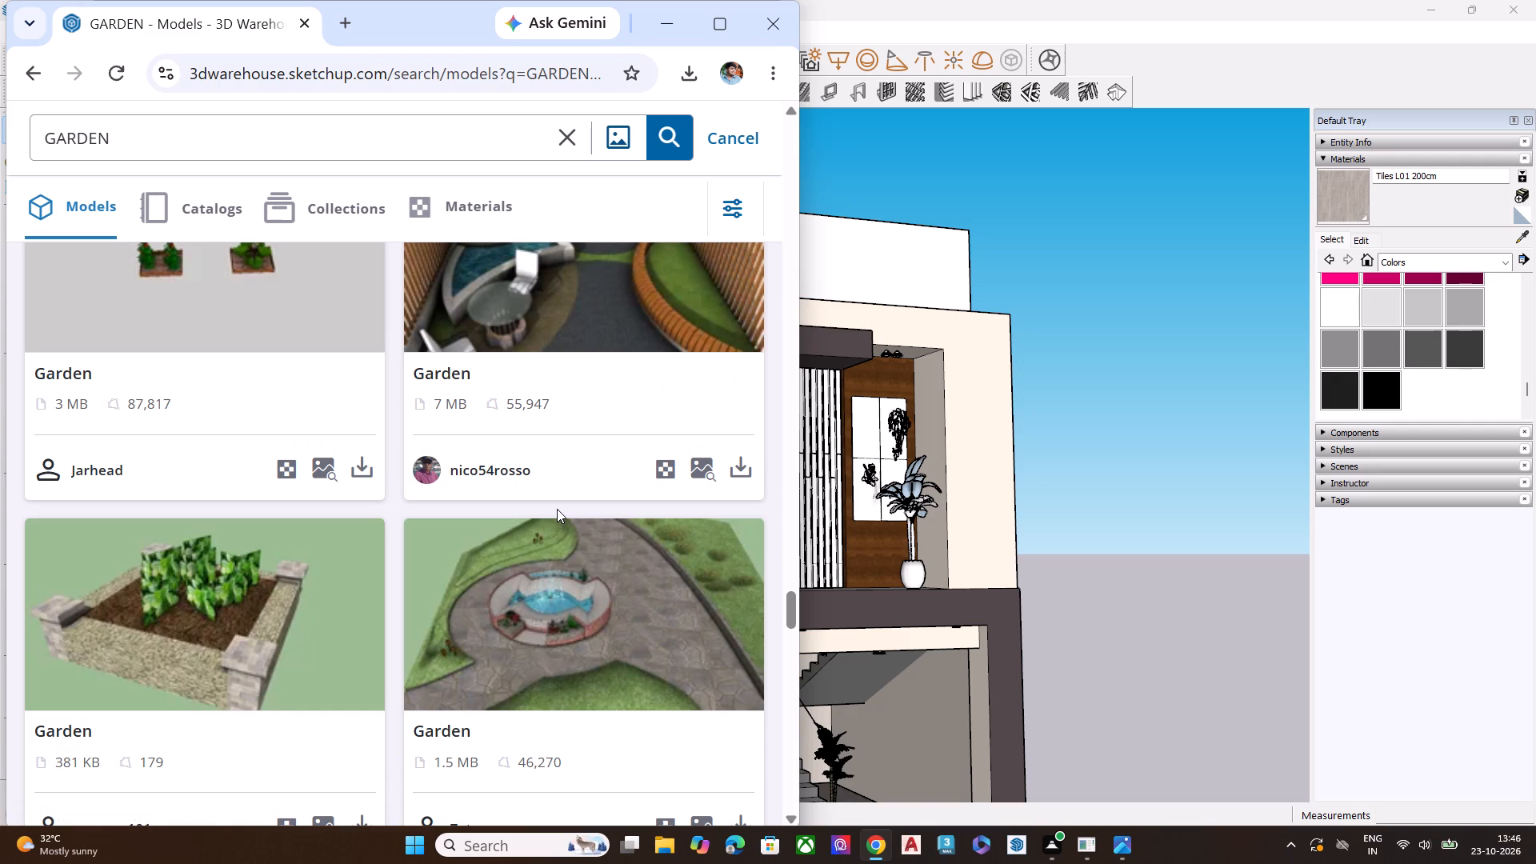
pyautogui.scroll(5, 557, 509)
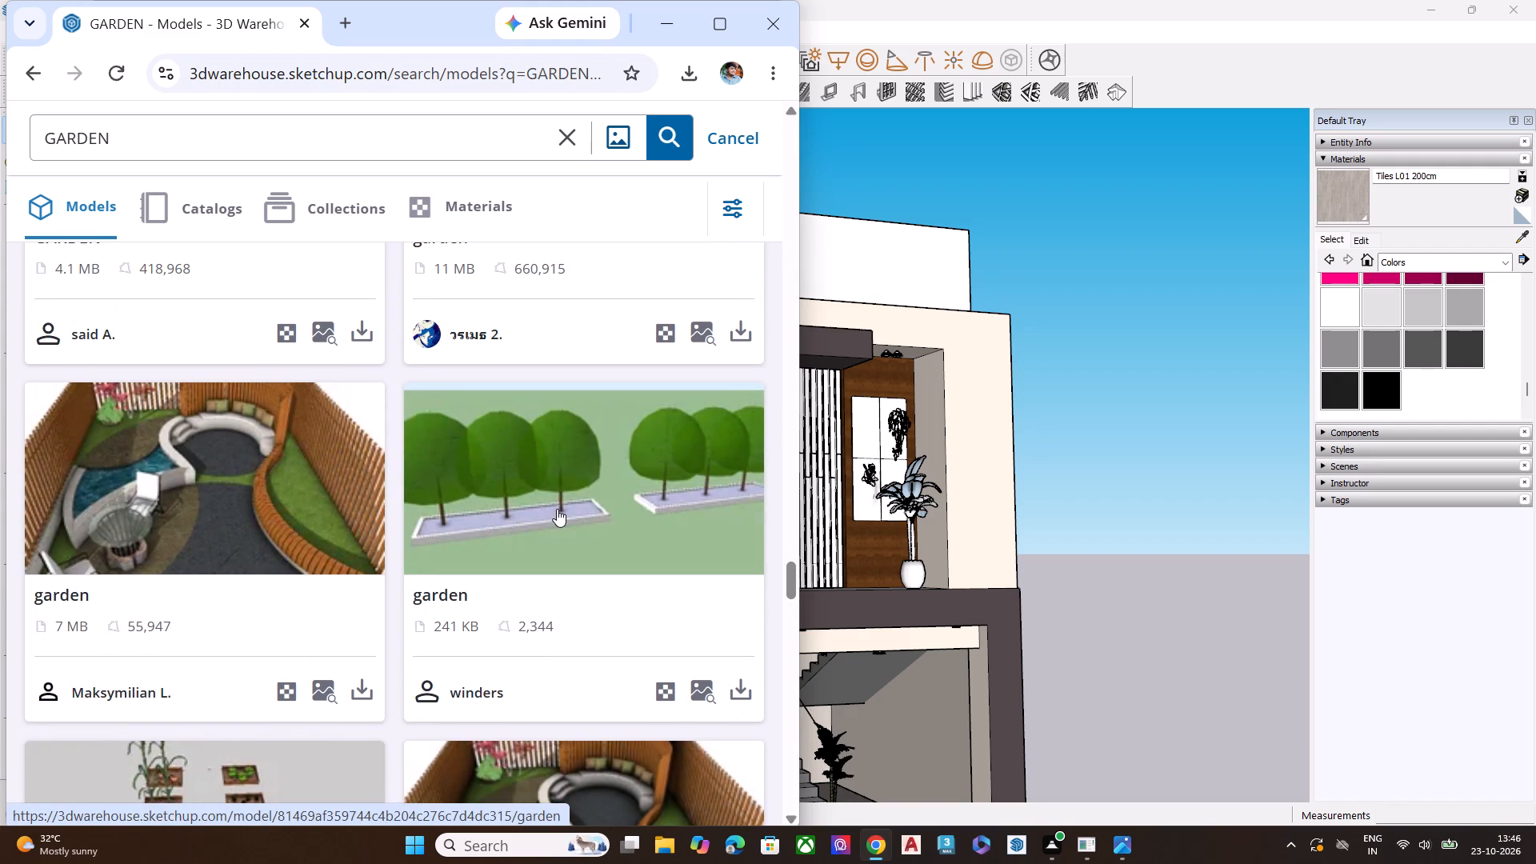
# Examine the GARDEN models from the row of trees back through the fountain garden and canopy daybeds to the pond landscape.
pyautogui.scroll(5, 532, 510)
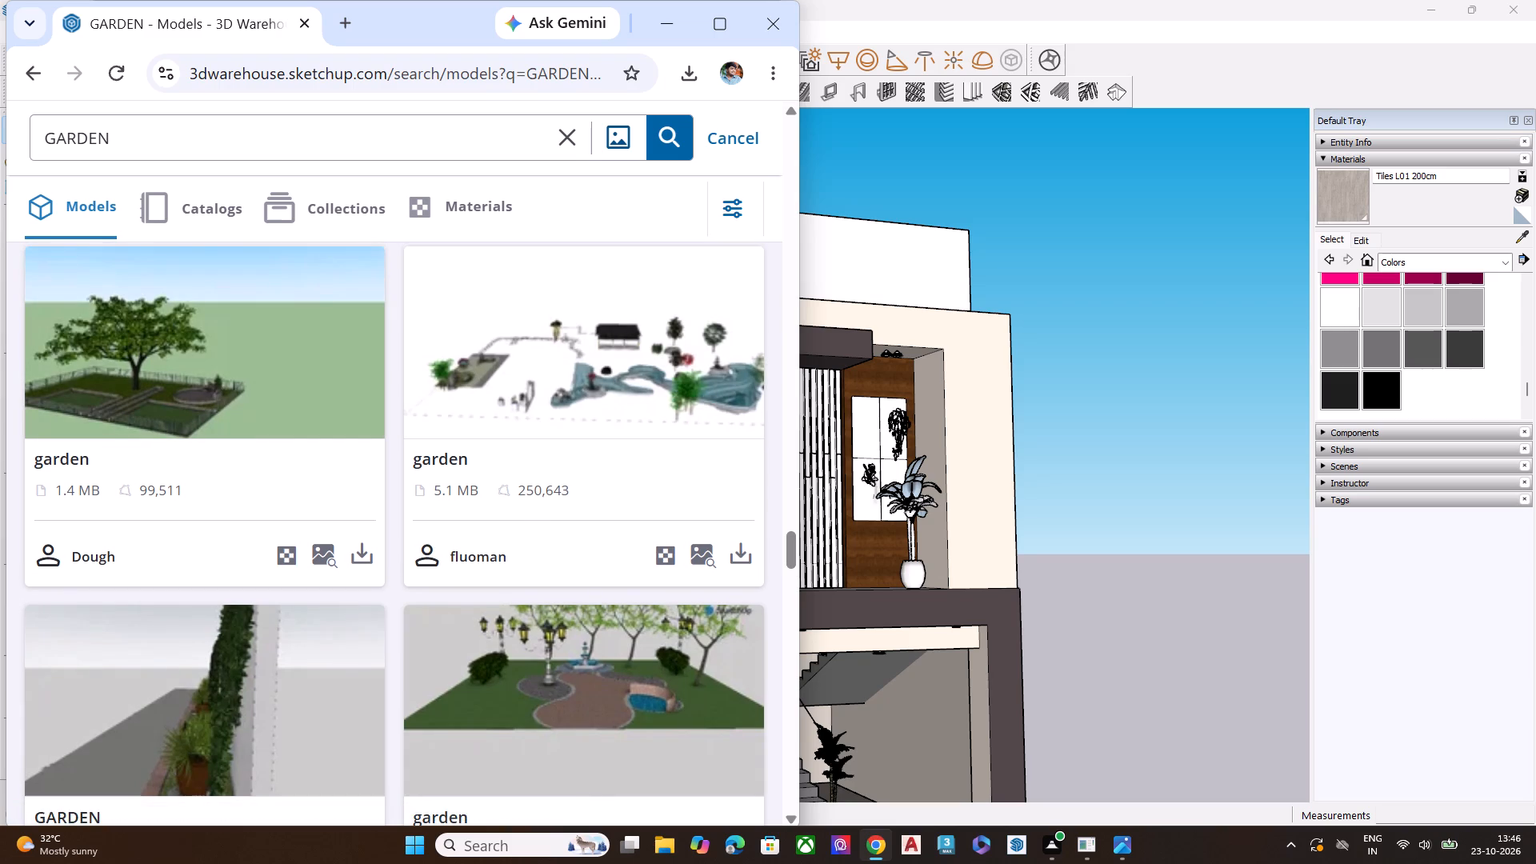
pyautogui.scroll(11, 535, 499)
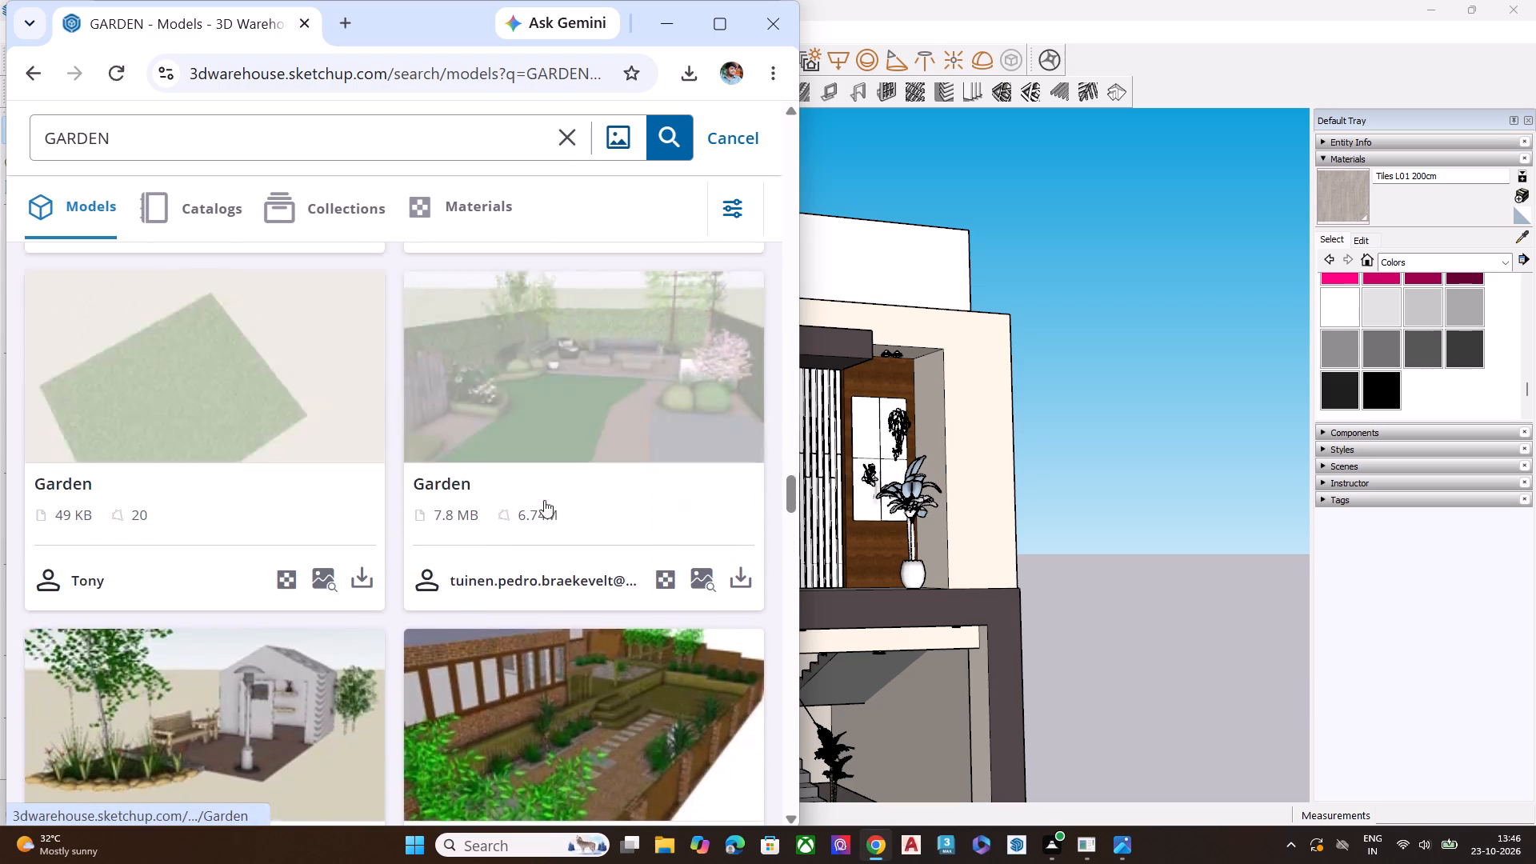
pyautogui.scroll(5, 544, 500)
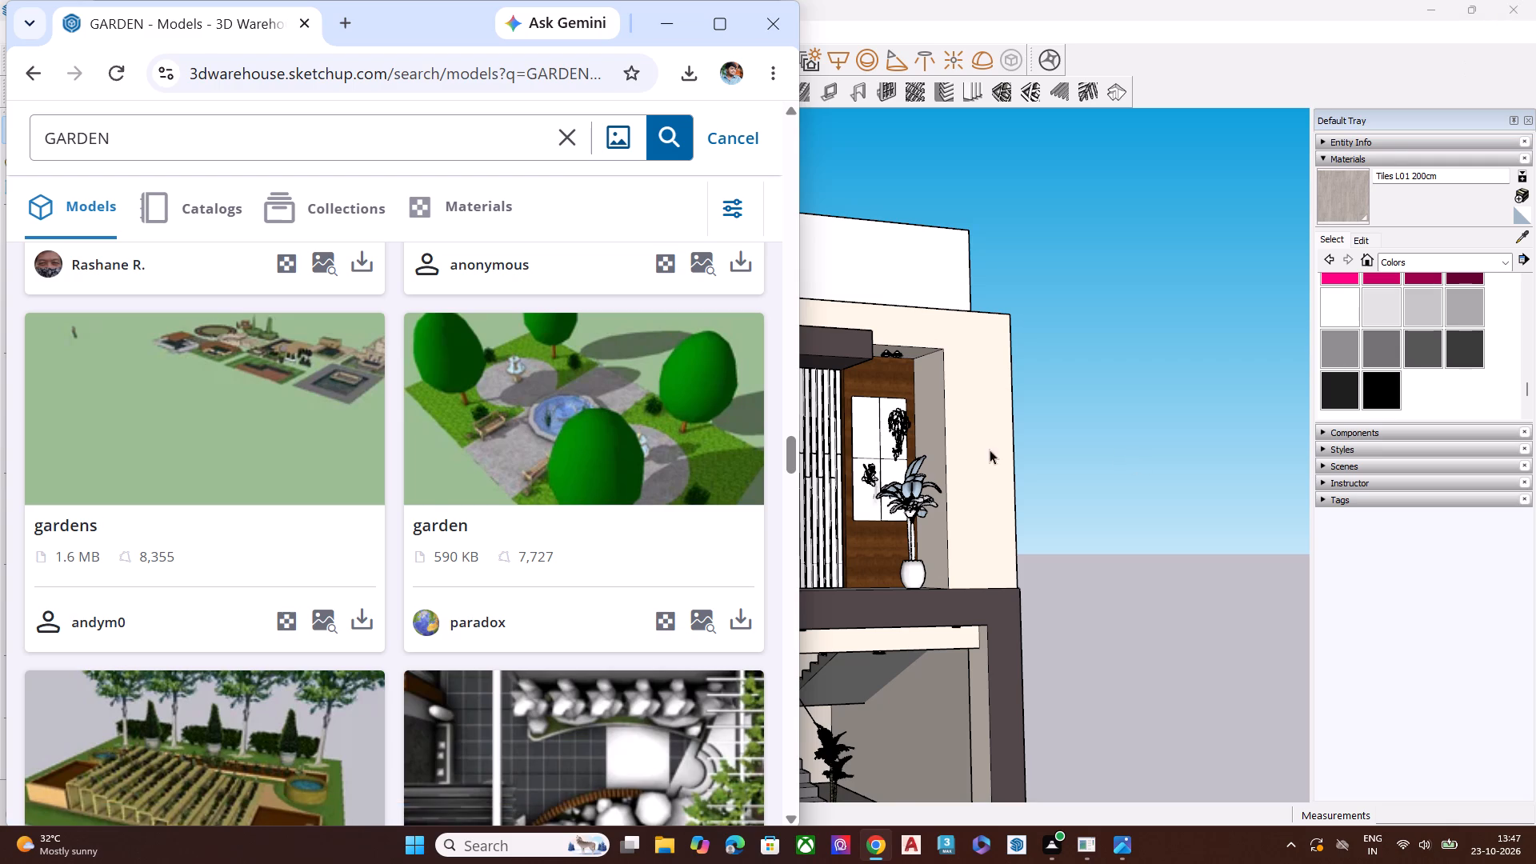
pyautogui.scroll(5, 444, 509)
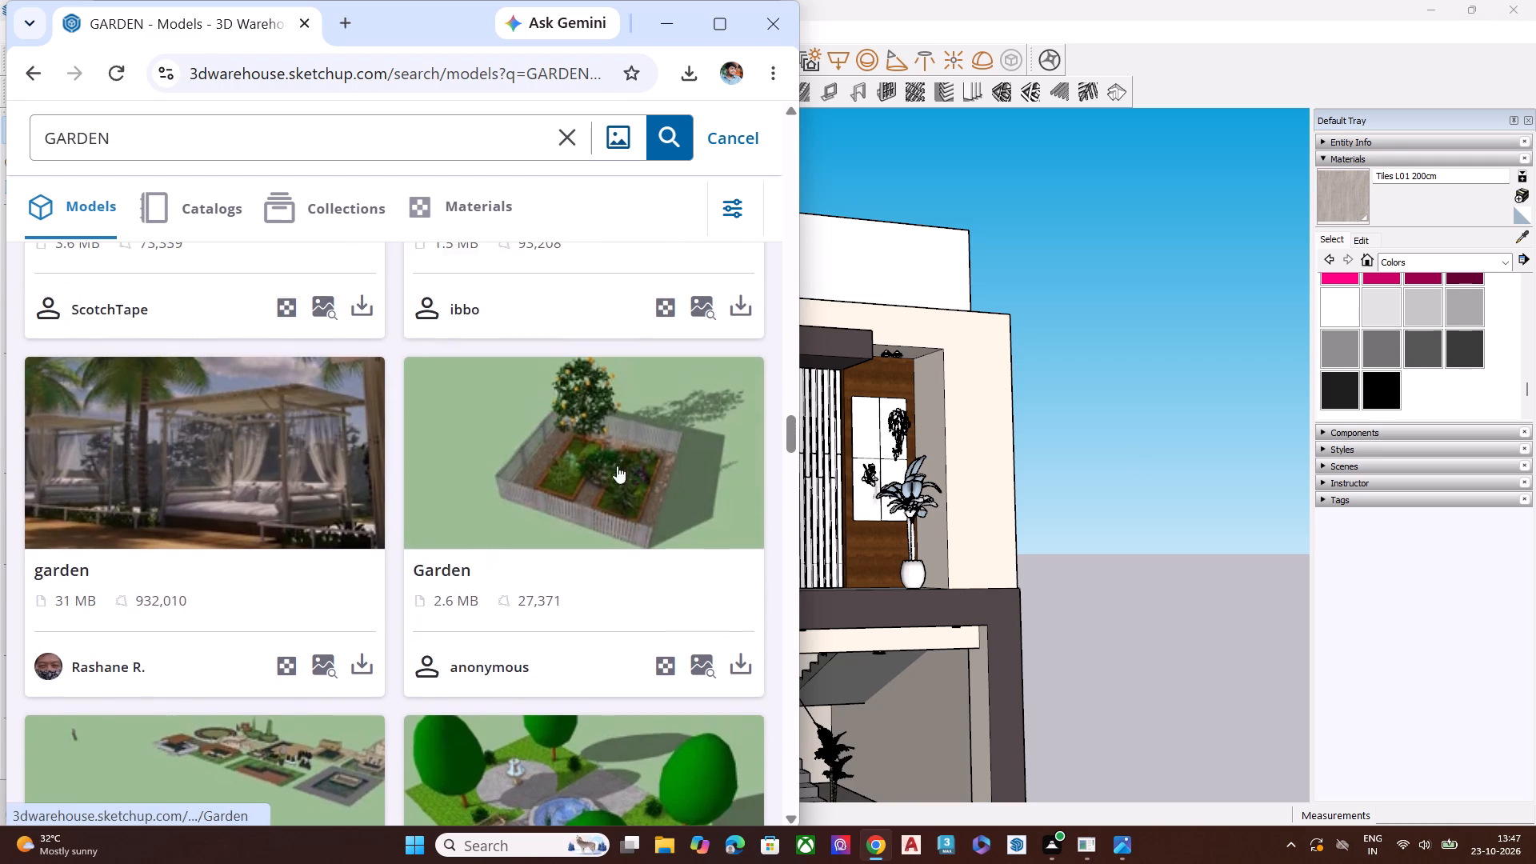
pyautogui.scroll(8, 617, 466)
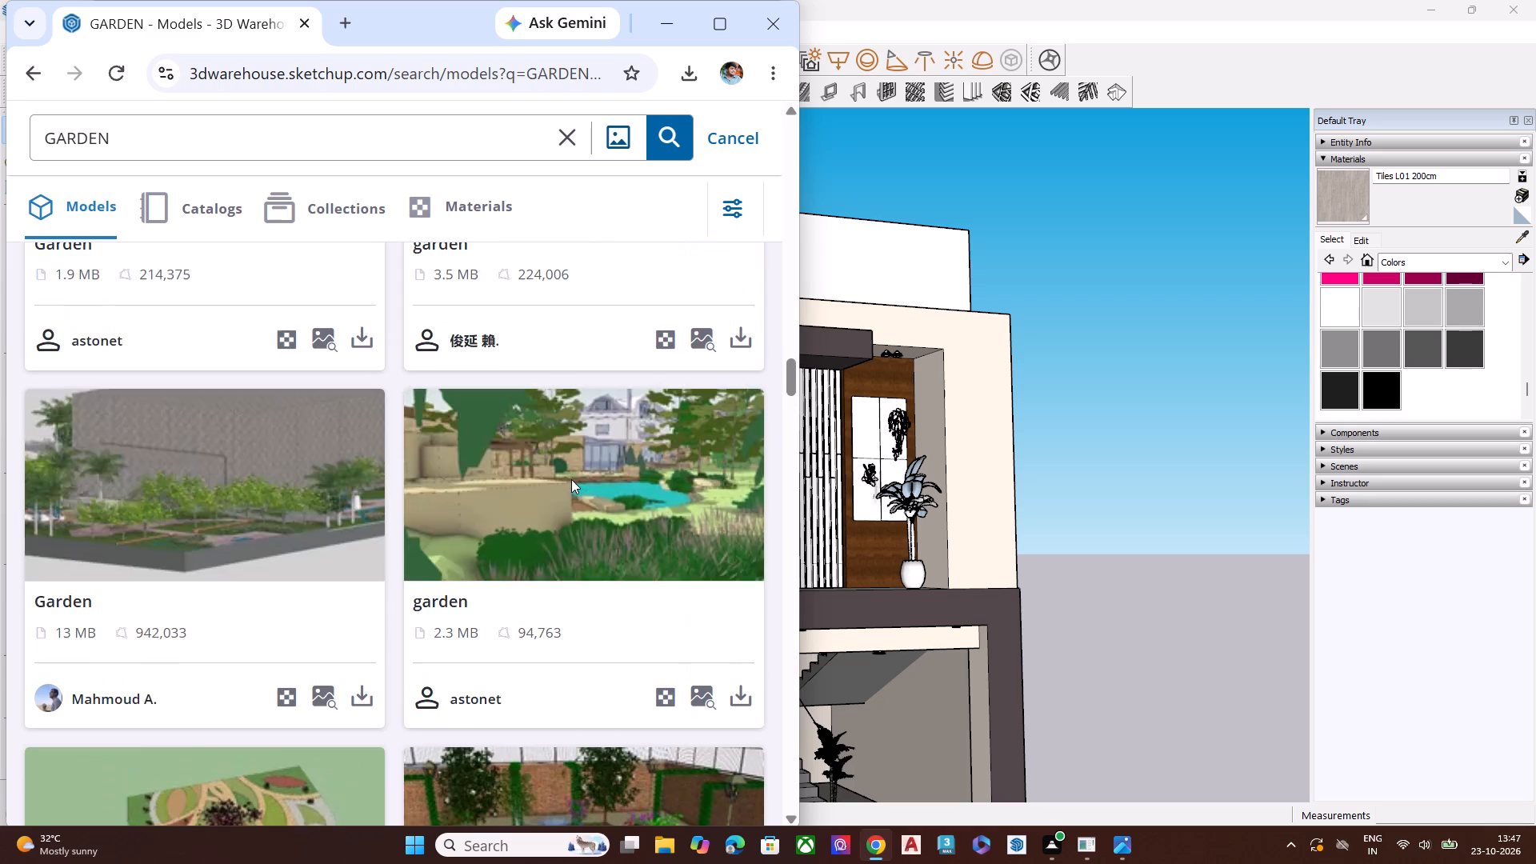
# Examine the remaining GARDEN models from the slatted green wall and palm cluster back to the Garden Gate at the start.
pyautogui.scroll(9, 571, 479)
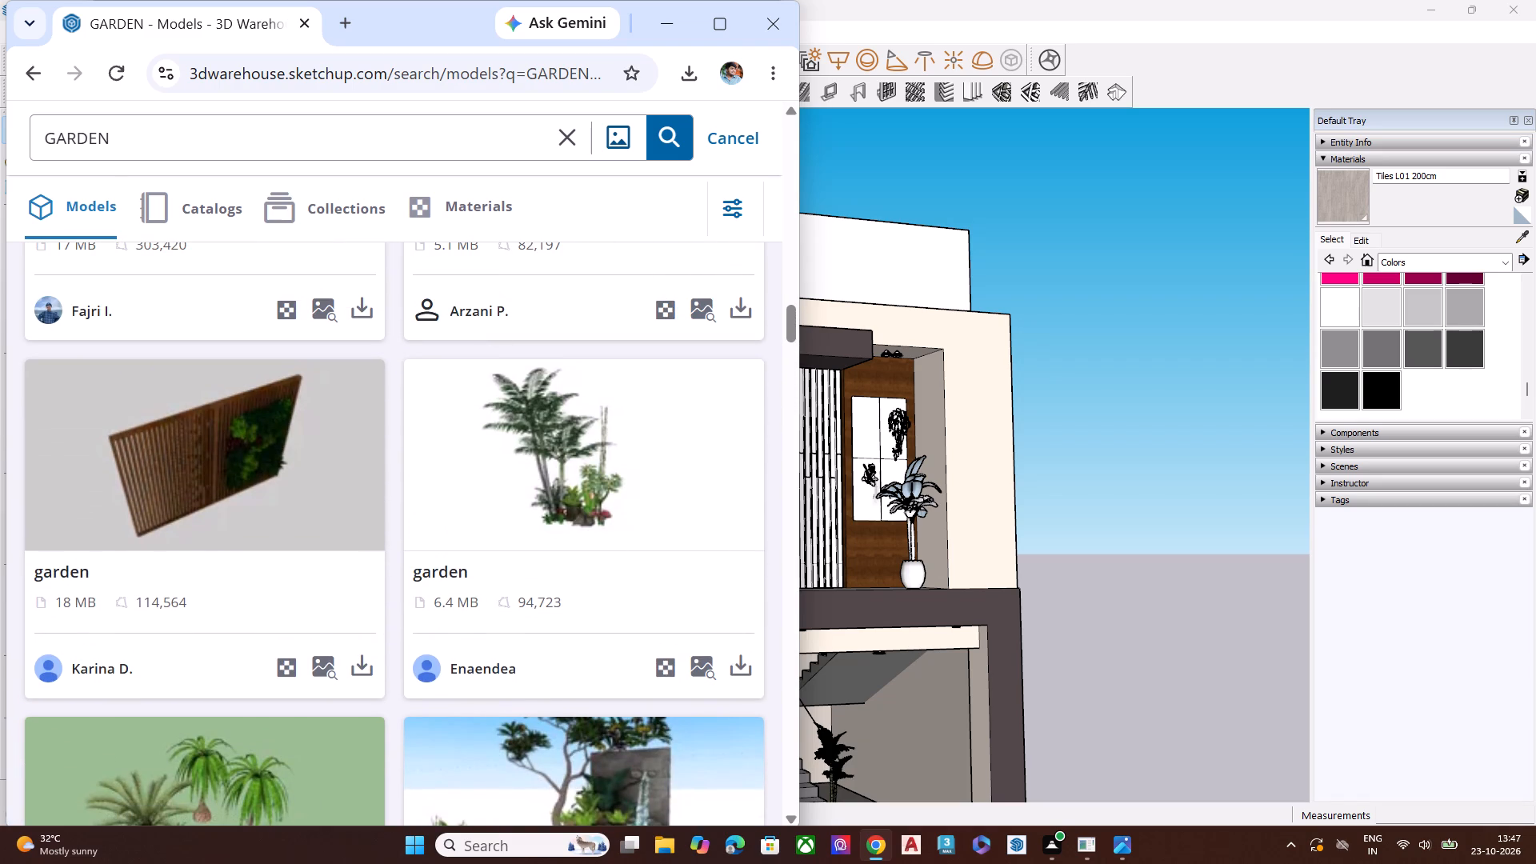
pyautogui.scroll(9, 489, 690)
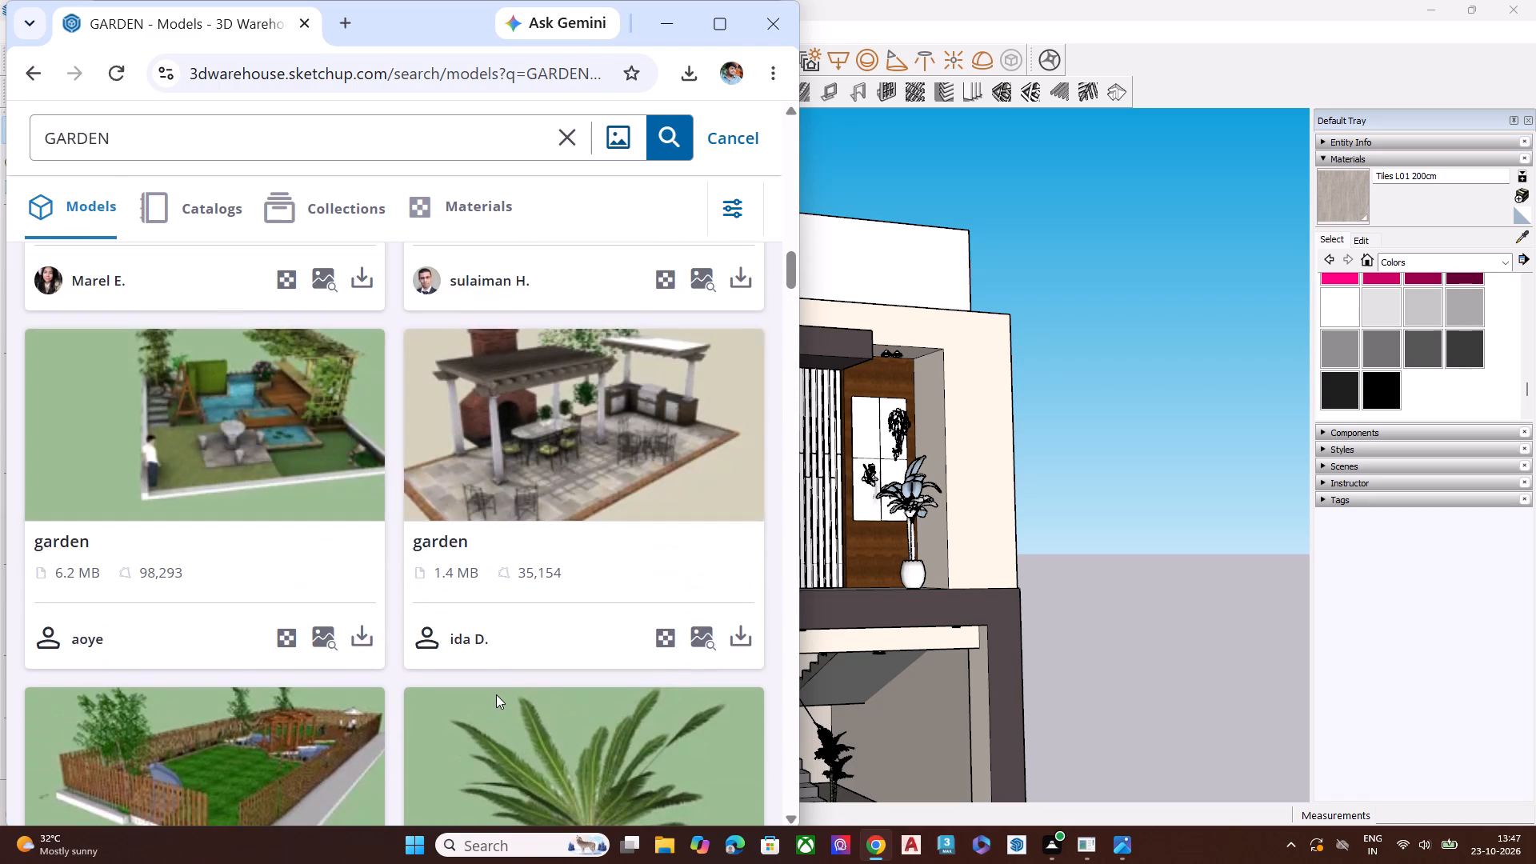
pyautogui.scroll(11, 496, 694)
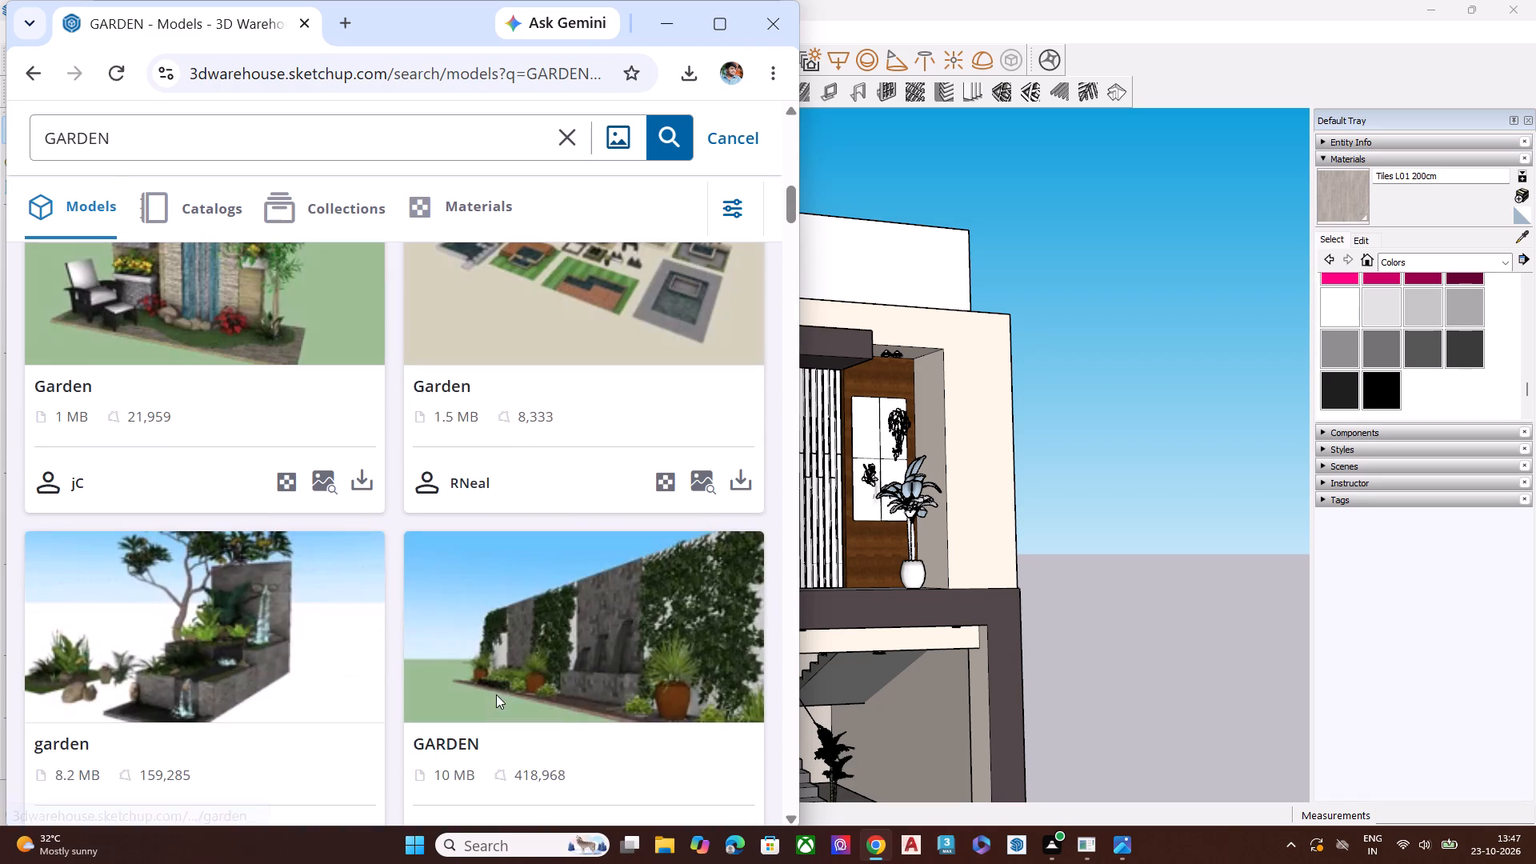
pyautogui.scroll(18, 496, 694)
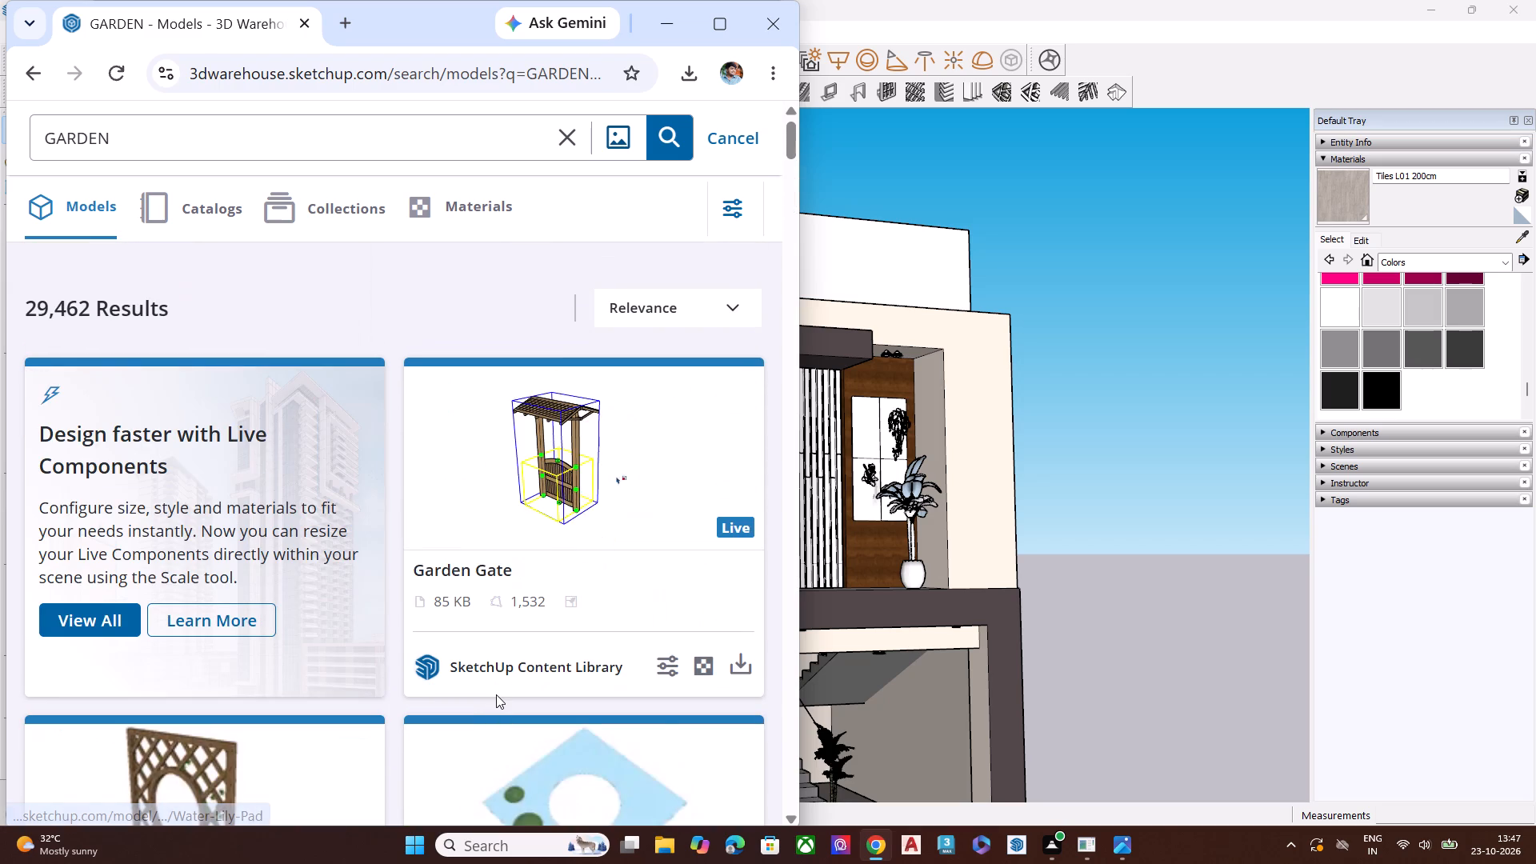
pyautogui.scroll(5, 496, 694)
# Go through the GARDEN results to the 3.6 MB pergola patio with a wall-mounted TV and search for visually similar models.
pyautogui.scroll(-10, 496, 694)
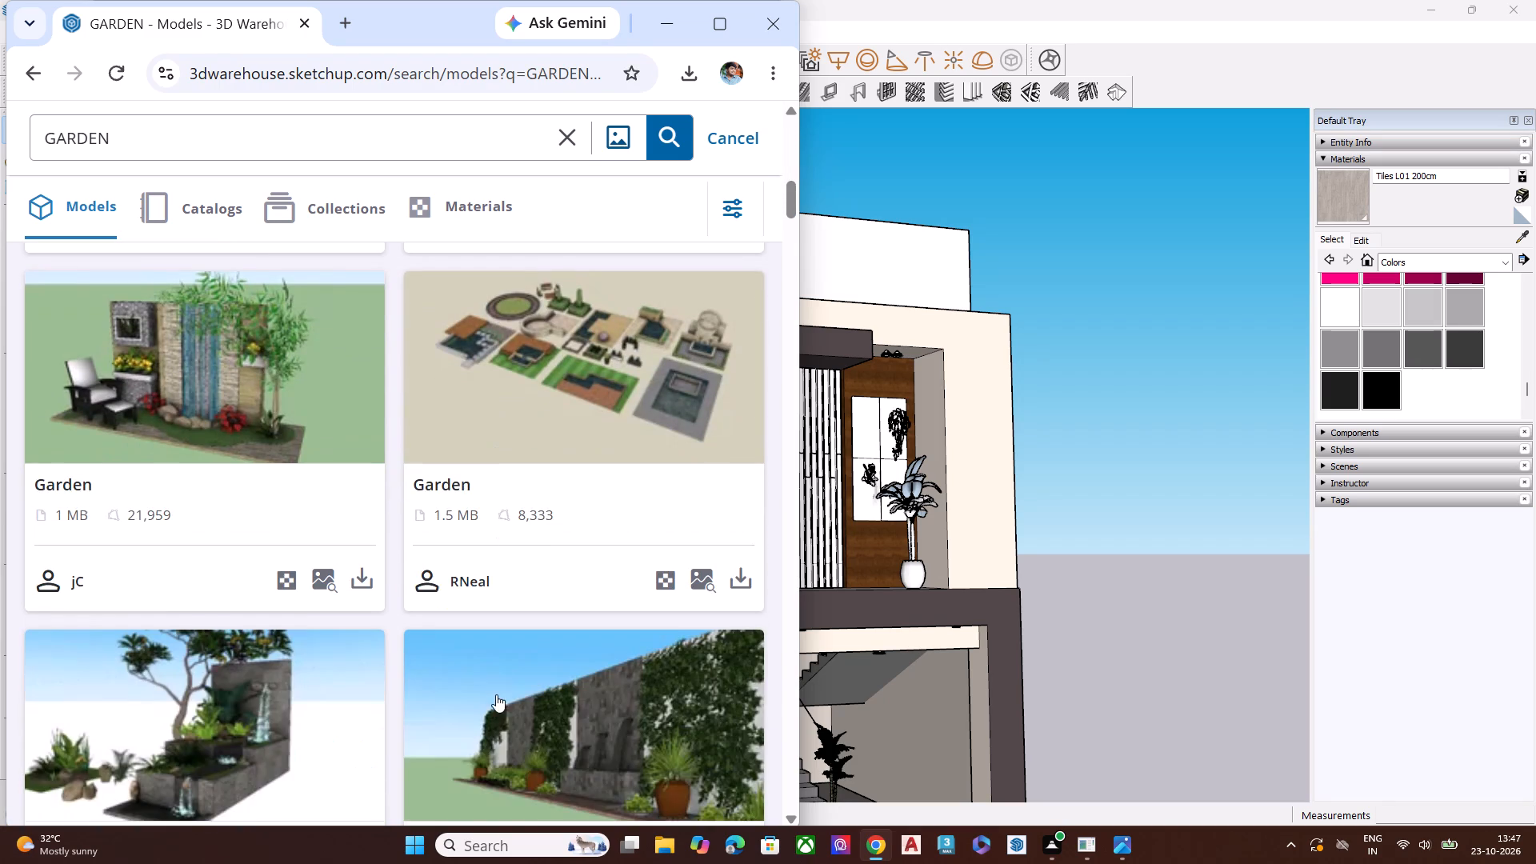
pyautogui.scroll(-3, 496, 694)
pyautogui.scroll(1, 496, 694)
pyautogui.scroll(-9, 496, 694)
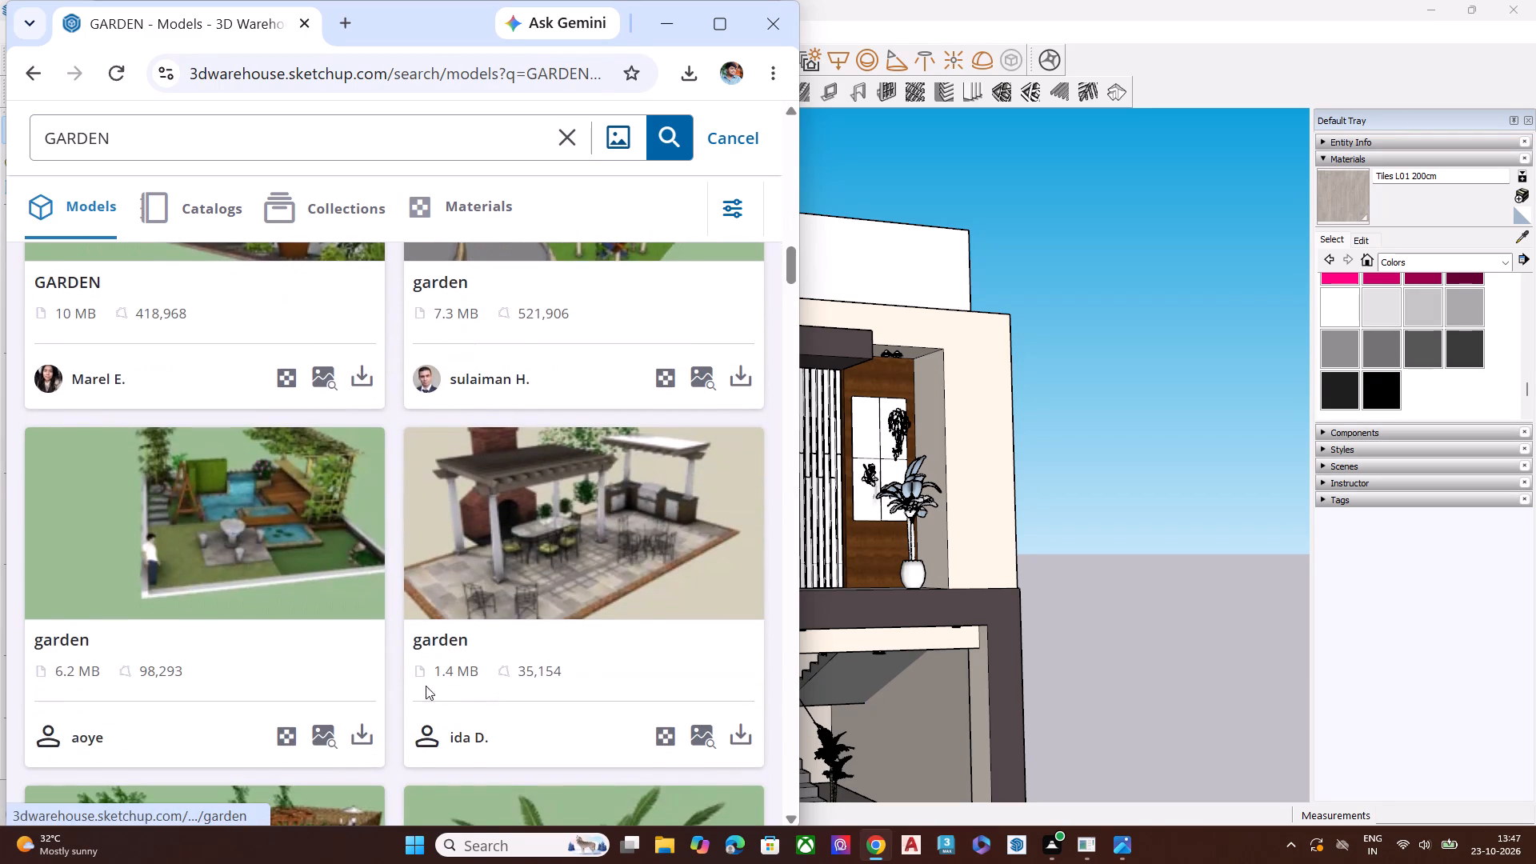
pyautogui.scroll(-12, 372, 666)
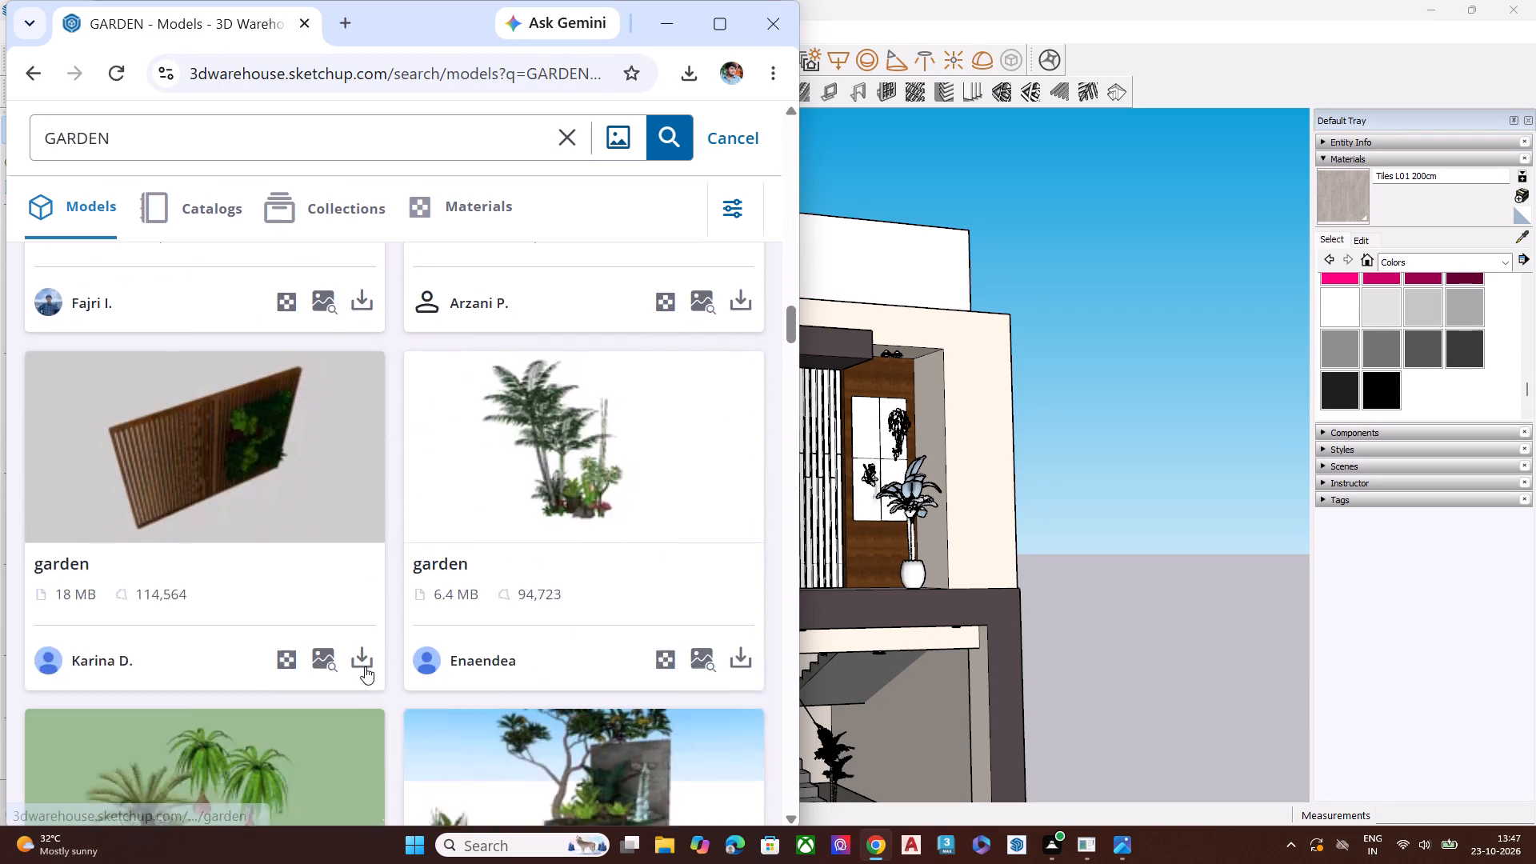
pyautogui.scroll(-8, 365, 666)
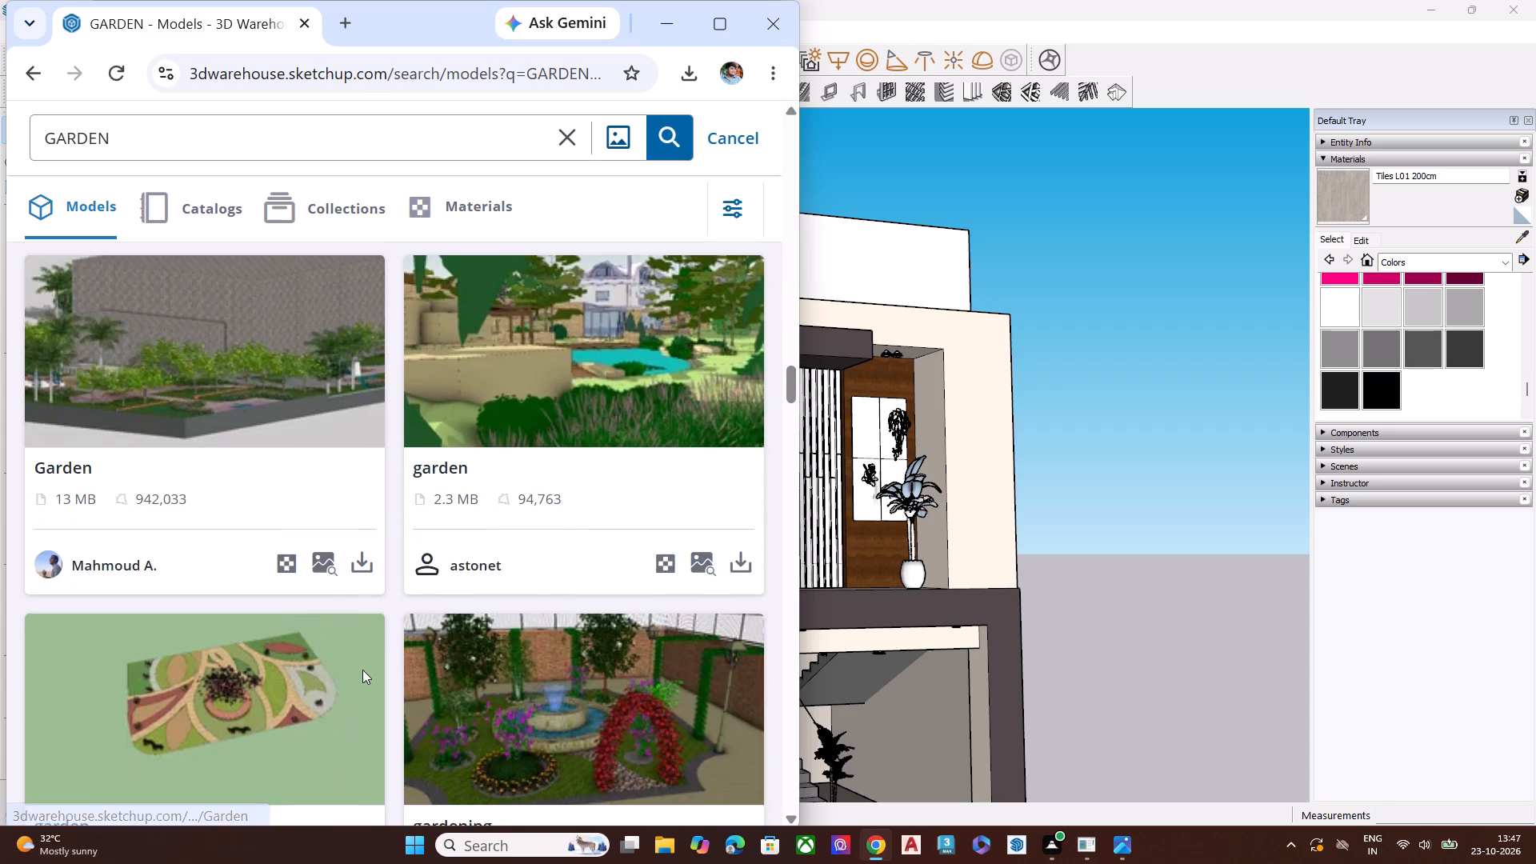
pyautogui.scroll(-4, 362, 670)
pyautogui.scroll(-1, 286, 691)
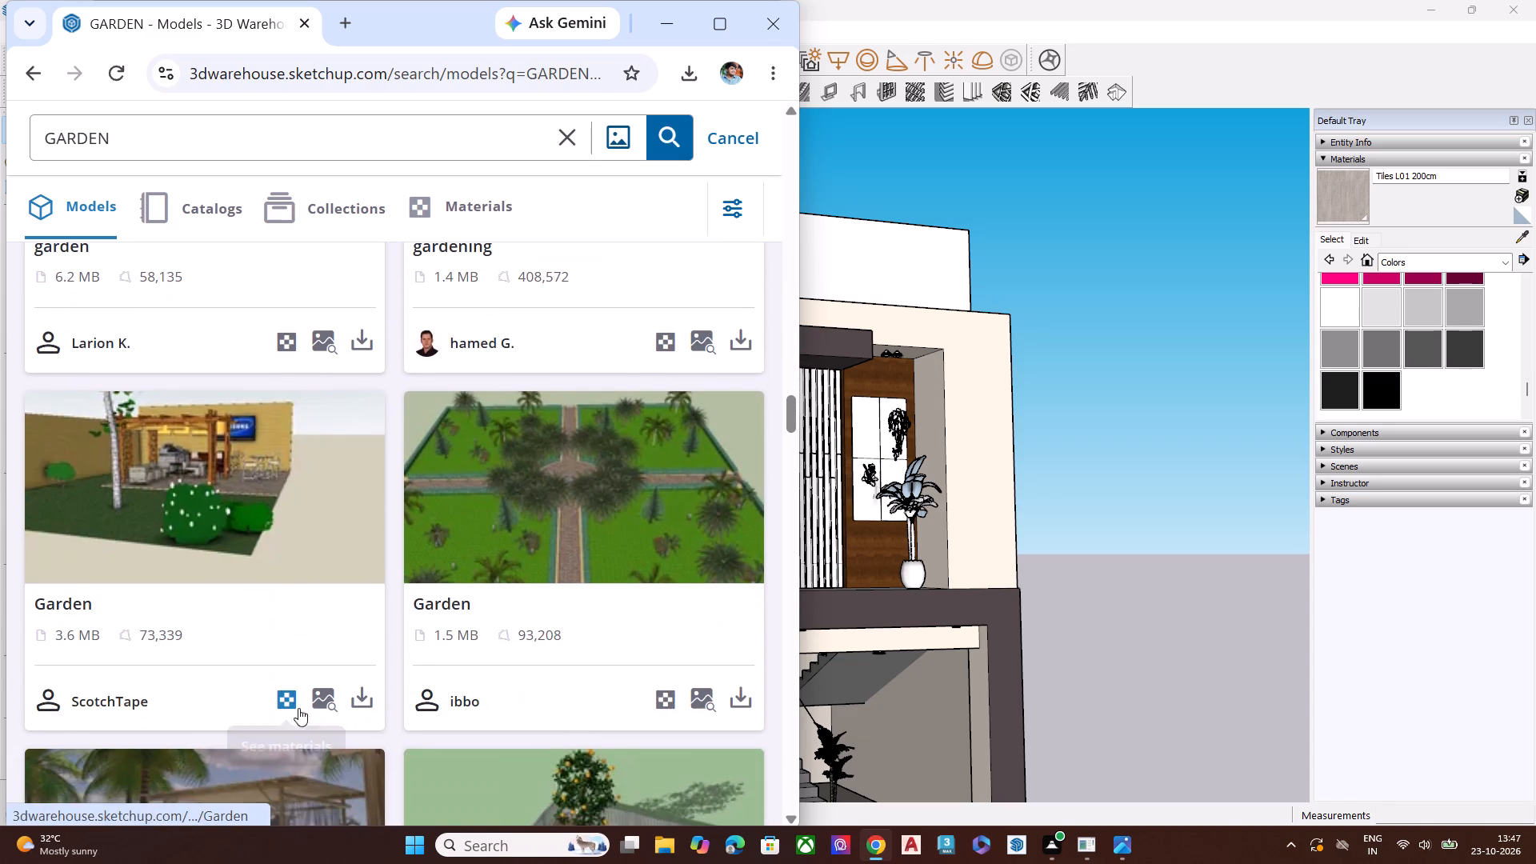
pyautogui.click(322, 708)
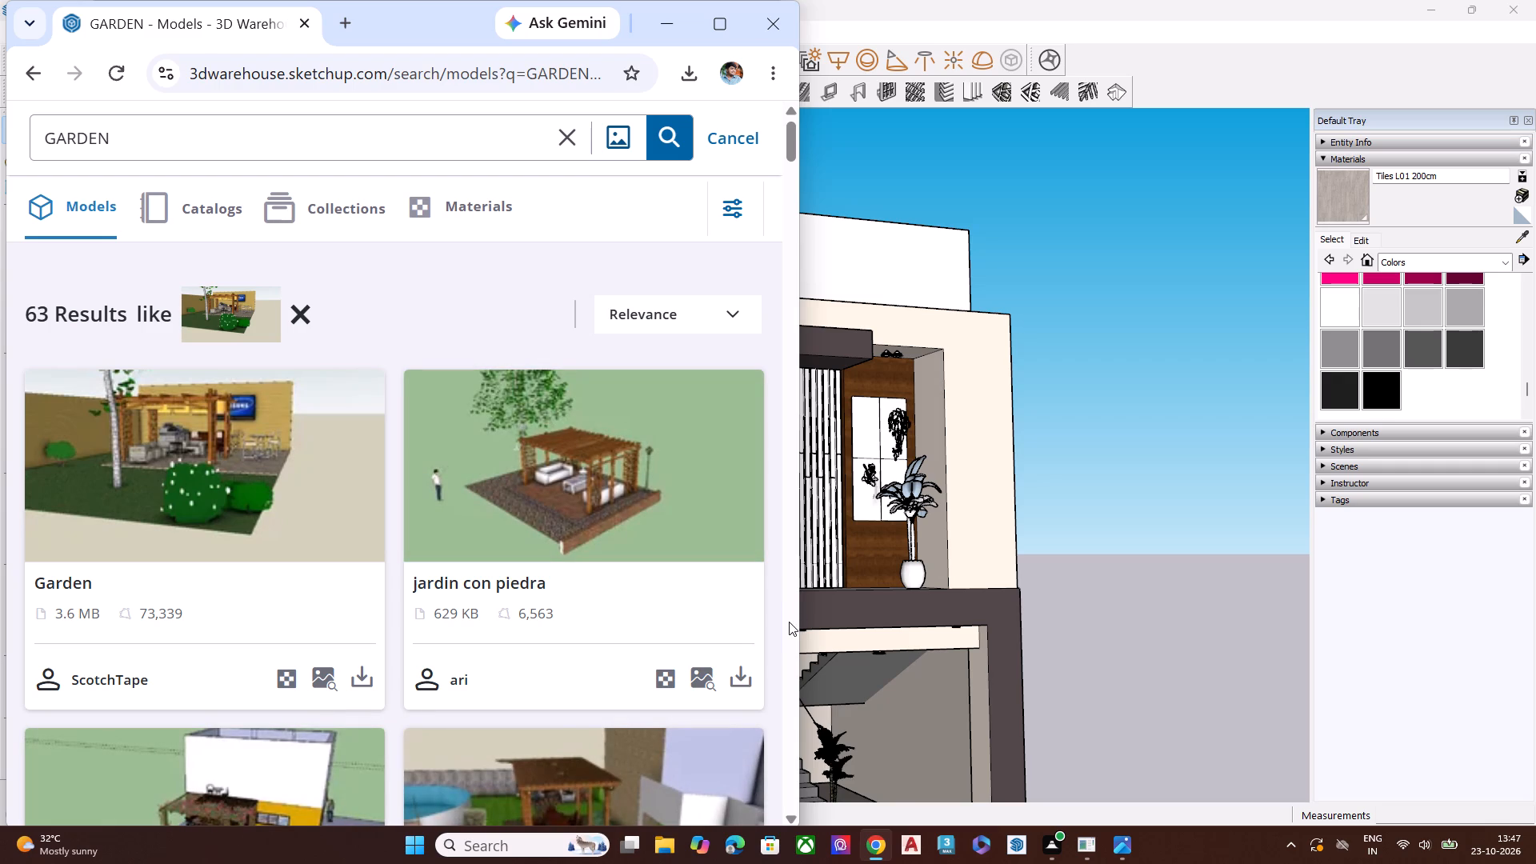
# Examine the similar models from jardin con piedra and D-Man's Back Patio through Gazebo and Pergola to Noodle Shop and jardim.
pyautogui.scroll(-2, 514, 522)
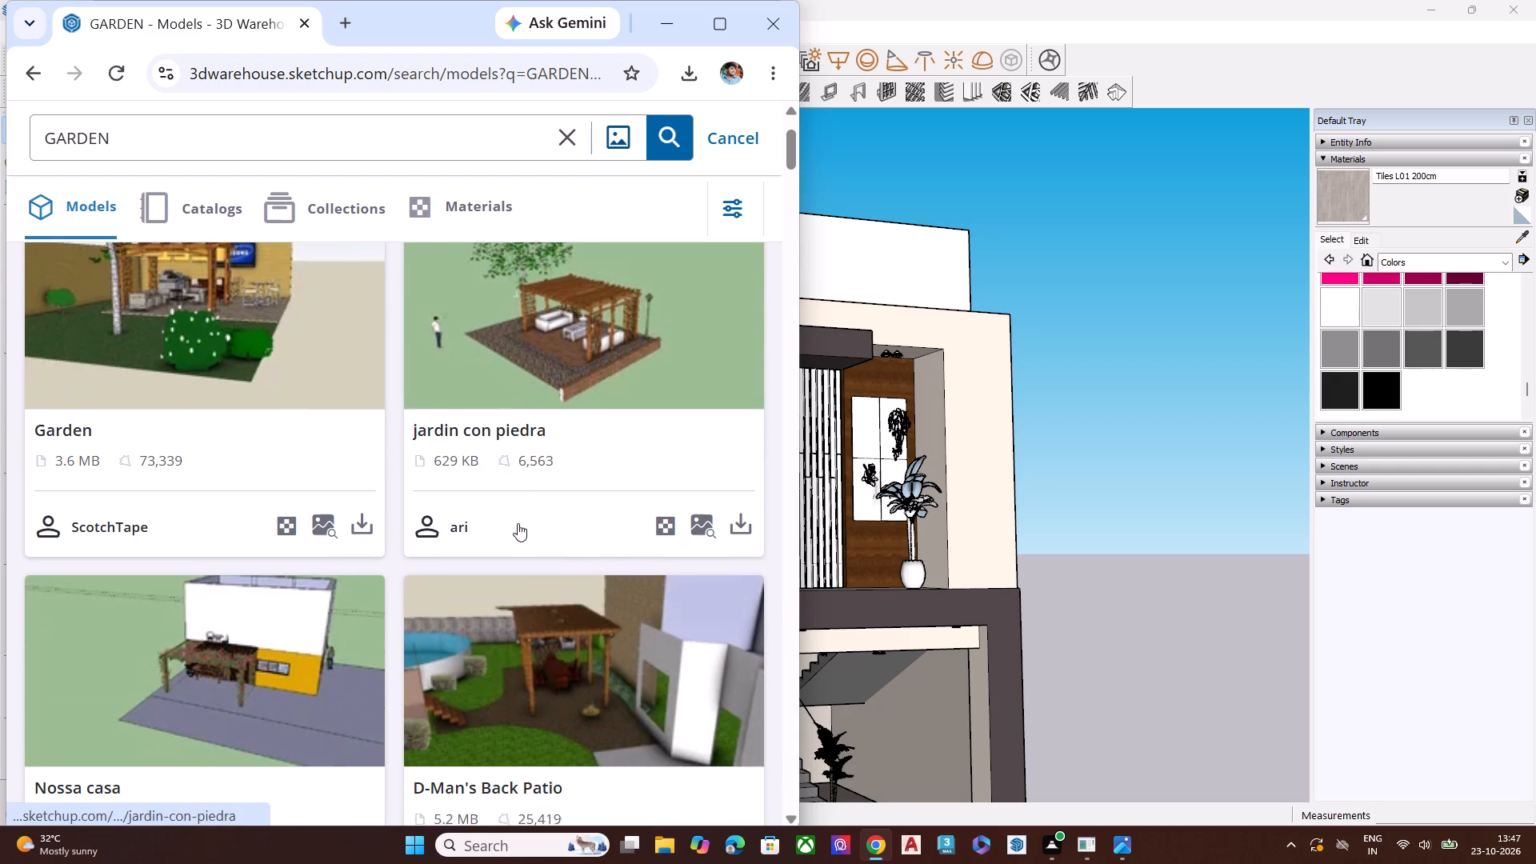
pyautogui.scroll(-2, 518, 524)
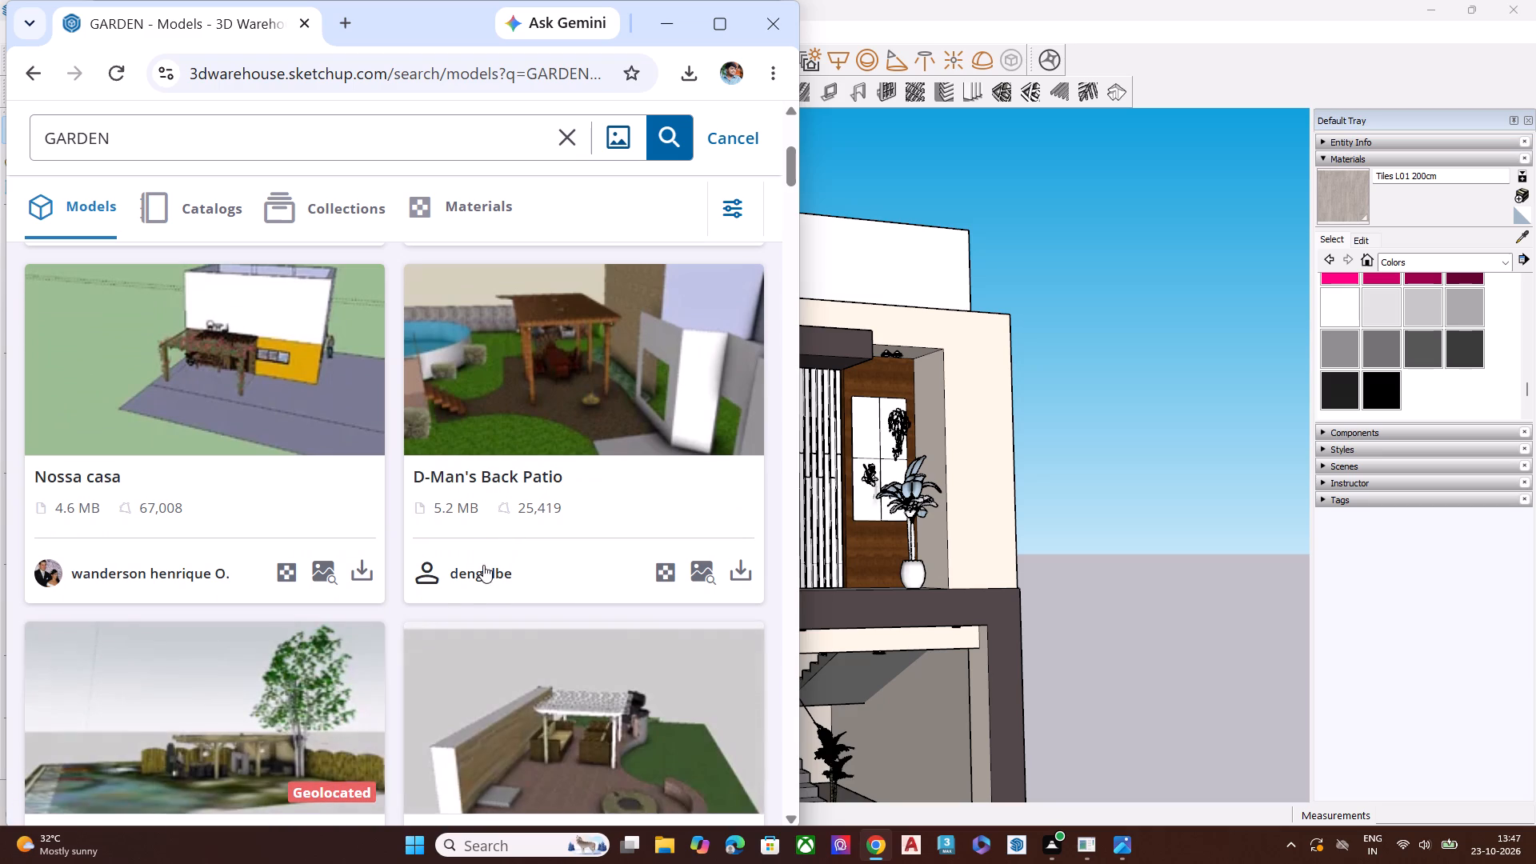
pyautogui.scroll(-8, 483, 565)
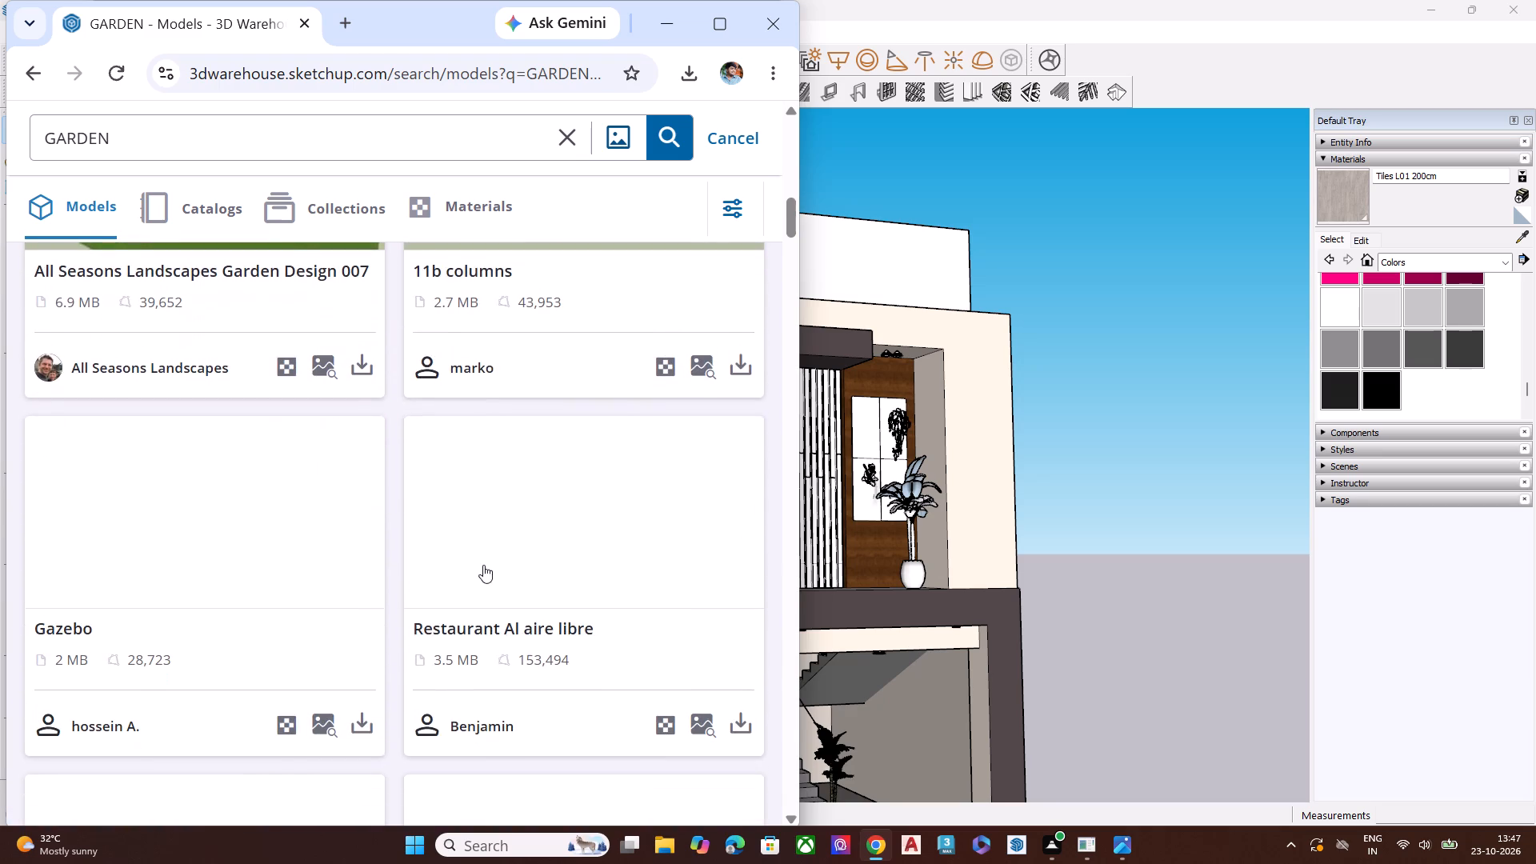
pyautogui.scroll(-3, 483, 565)
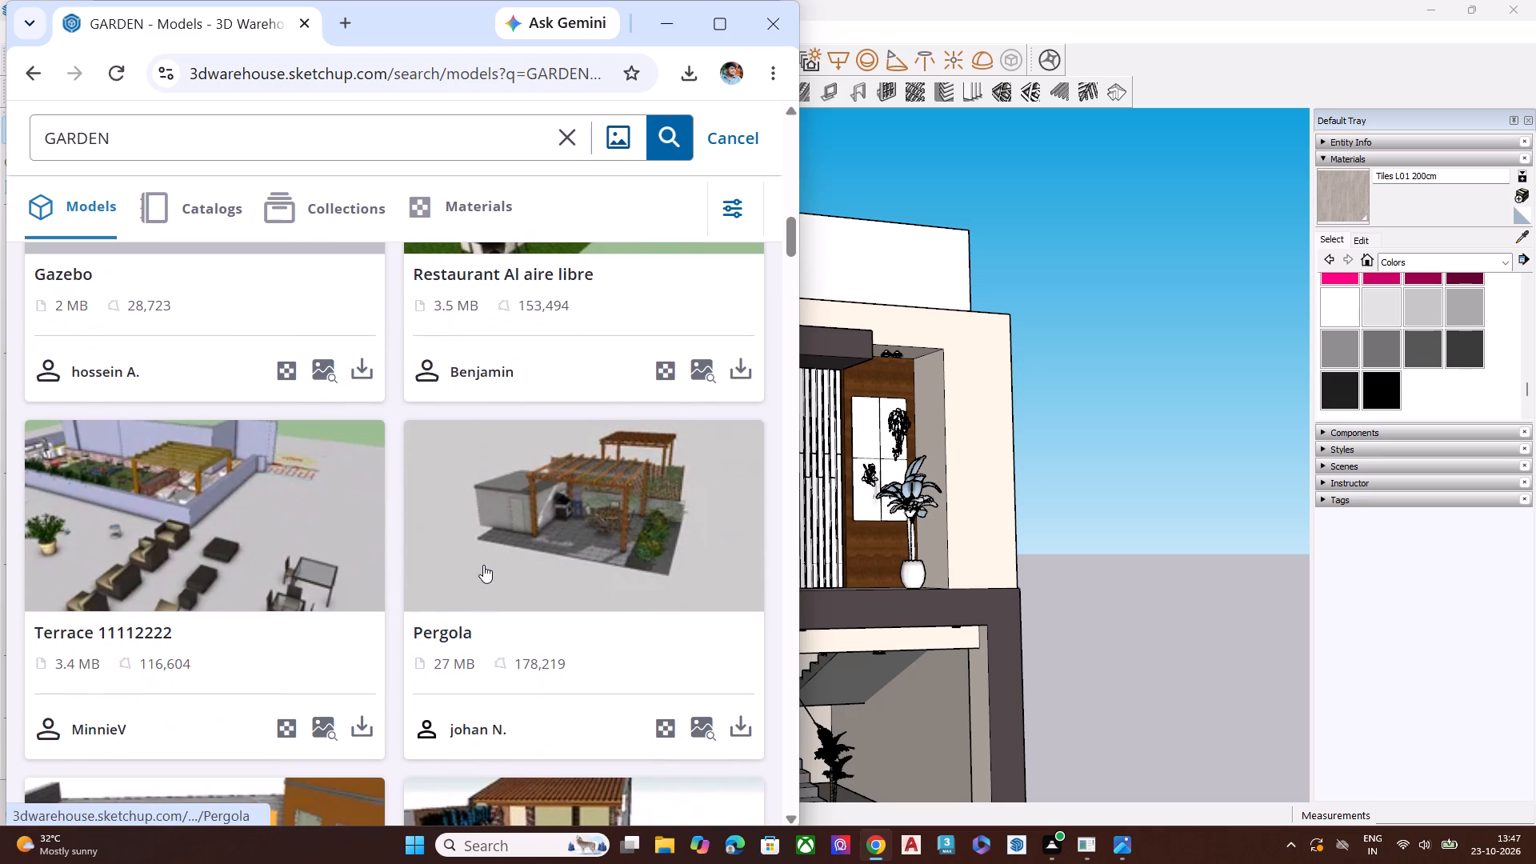
pyautogui.scroll(-3, 483, 565)
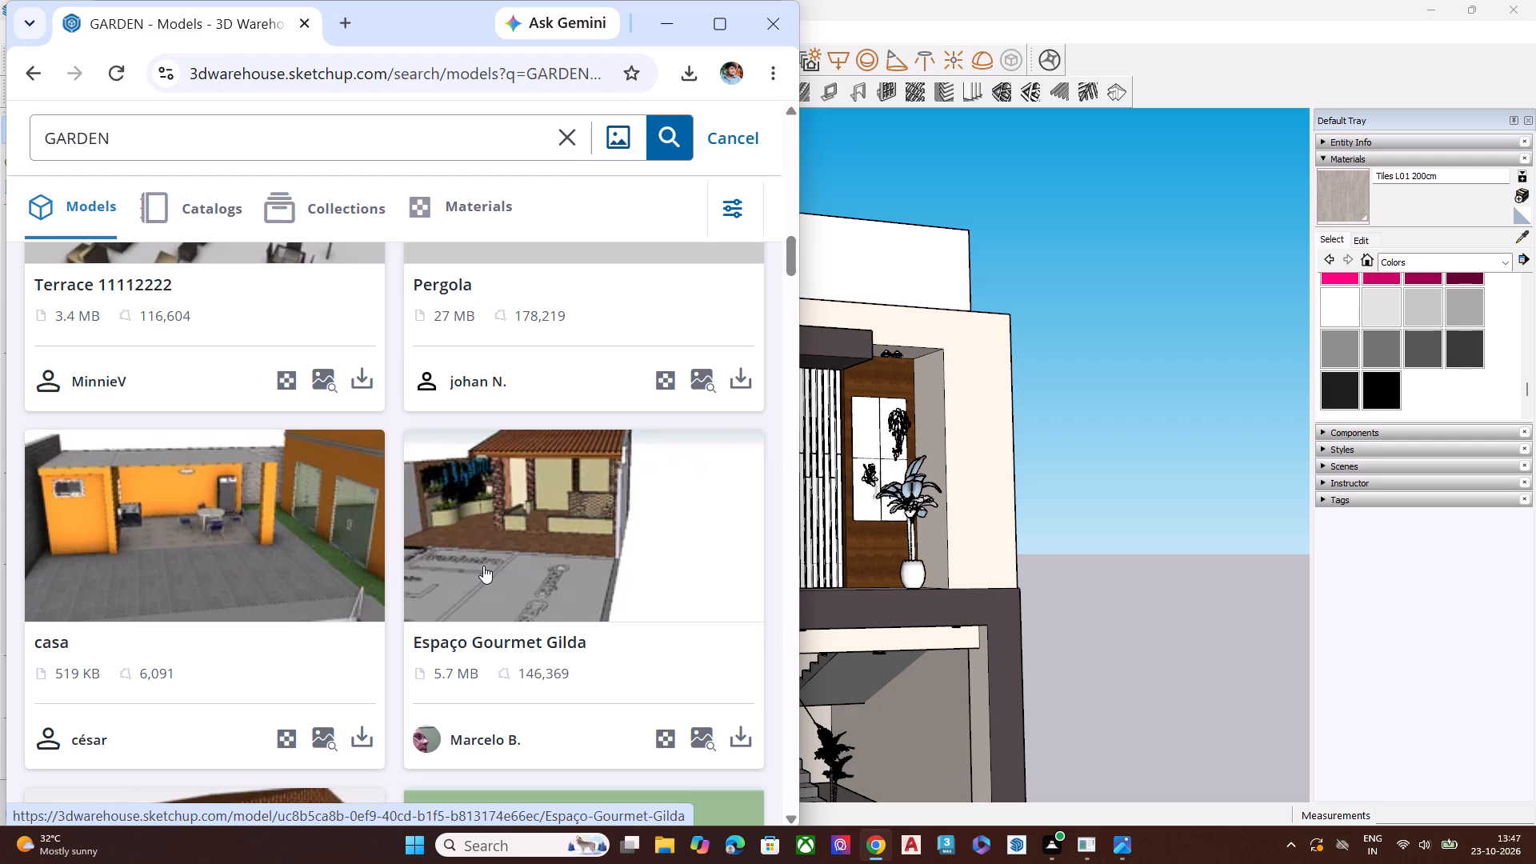
pyautogui.scroll(-3, 483, 566)
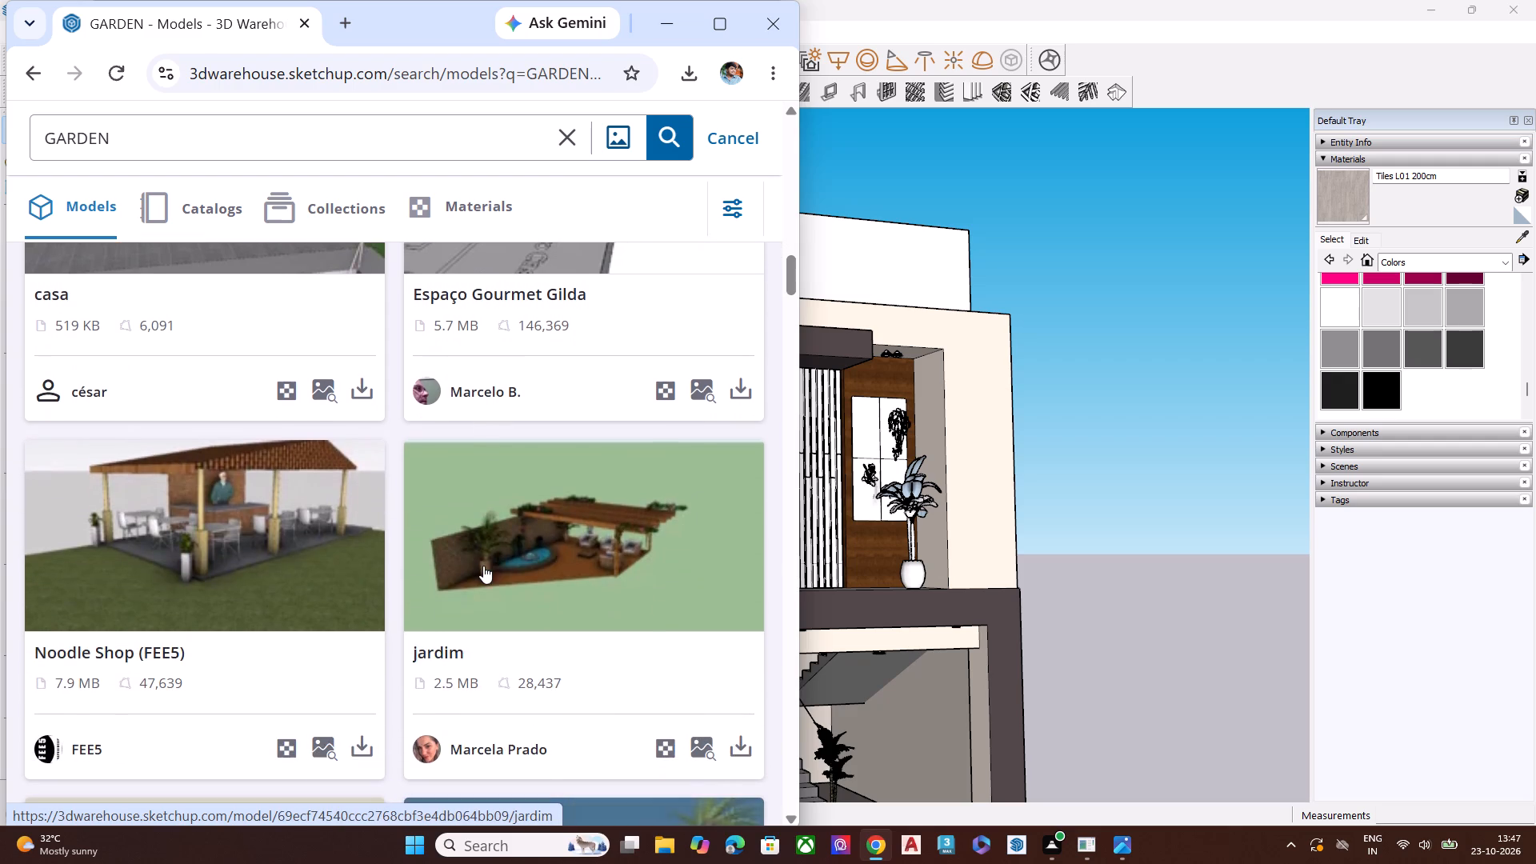
# Look through the following similar models, covering HUT CAFFEESHOP, Salon de jardin, O&O Patio and Patio deck stone landscape hot tub.
pyautogui.scroll(-6, 483, 566)
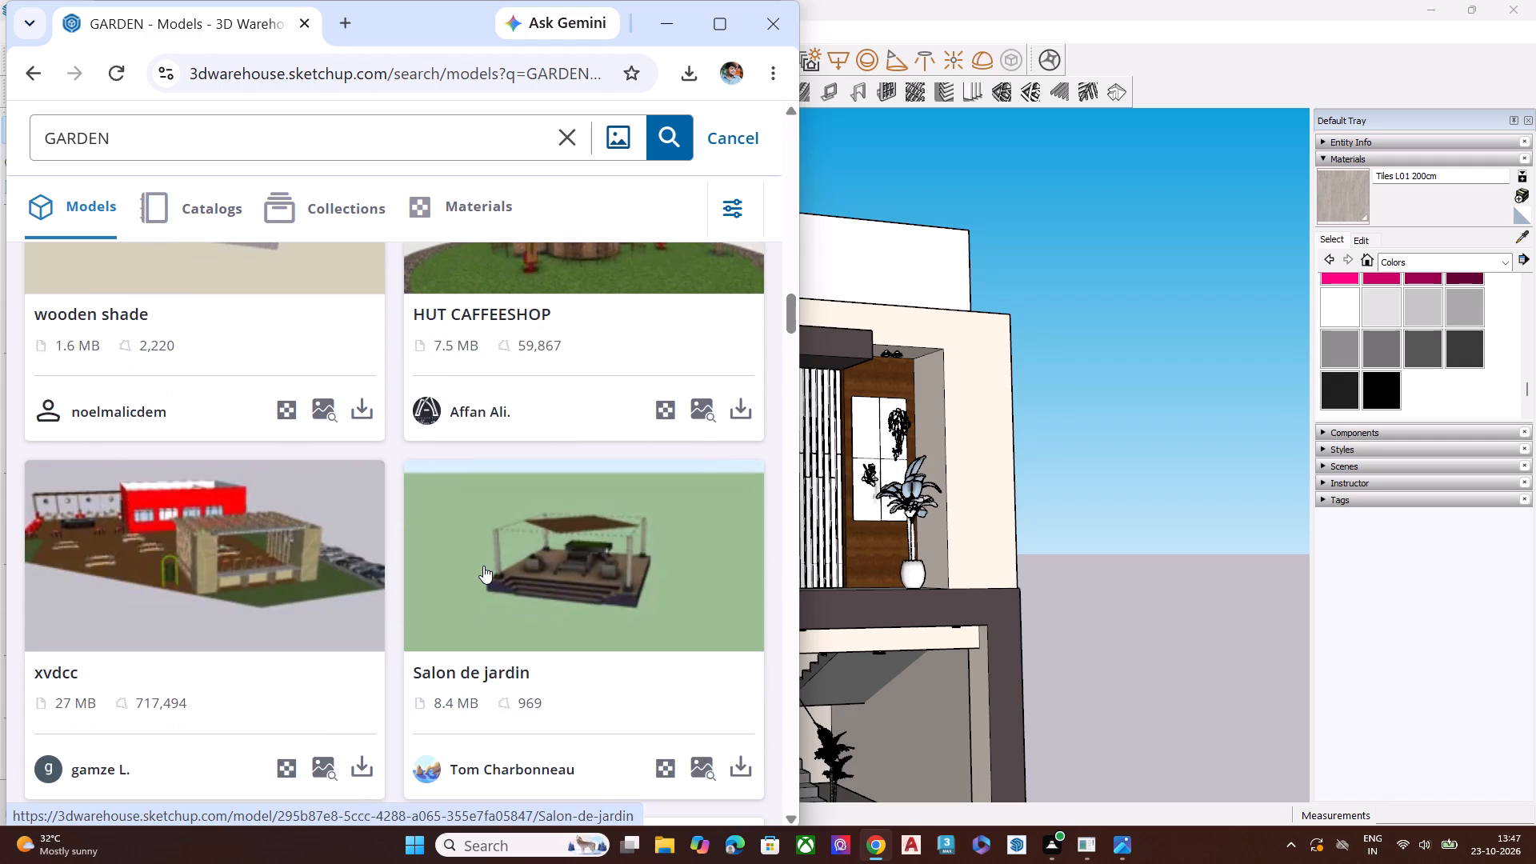
pyautogui.scroll(-8, 483, 566)
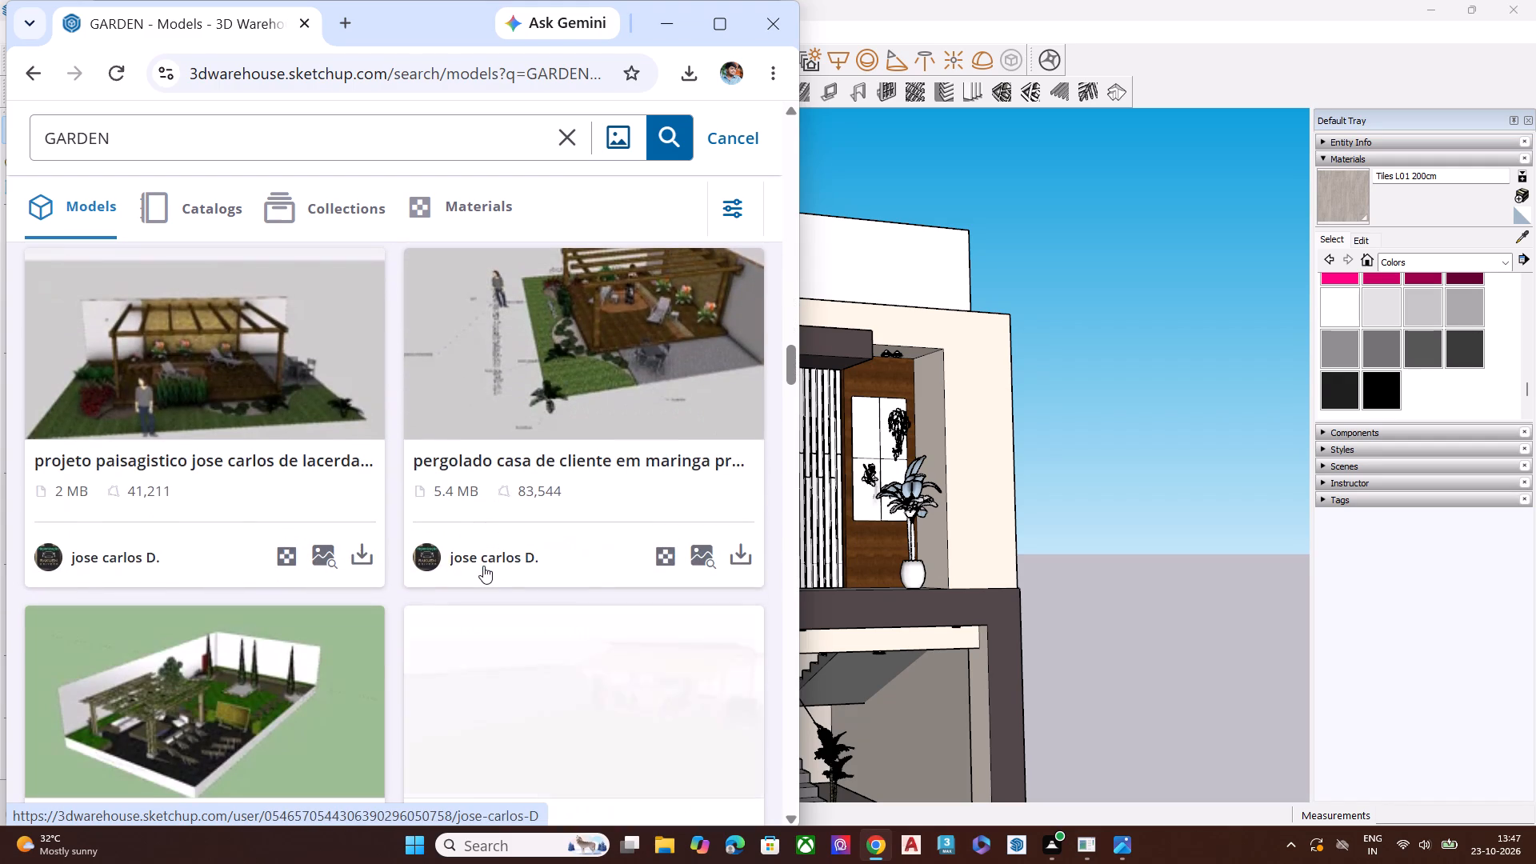
pyautogui.scroll(-2, 485, 566)
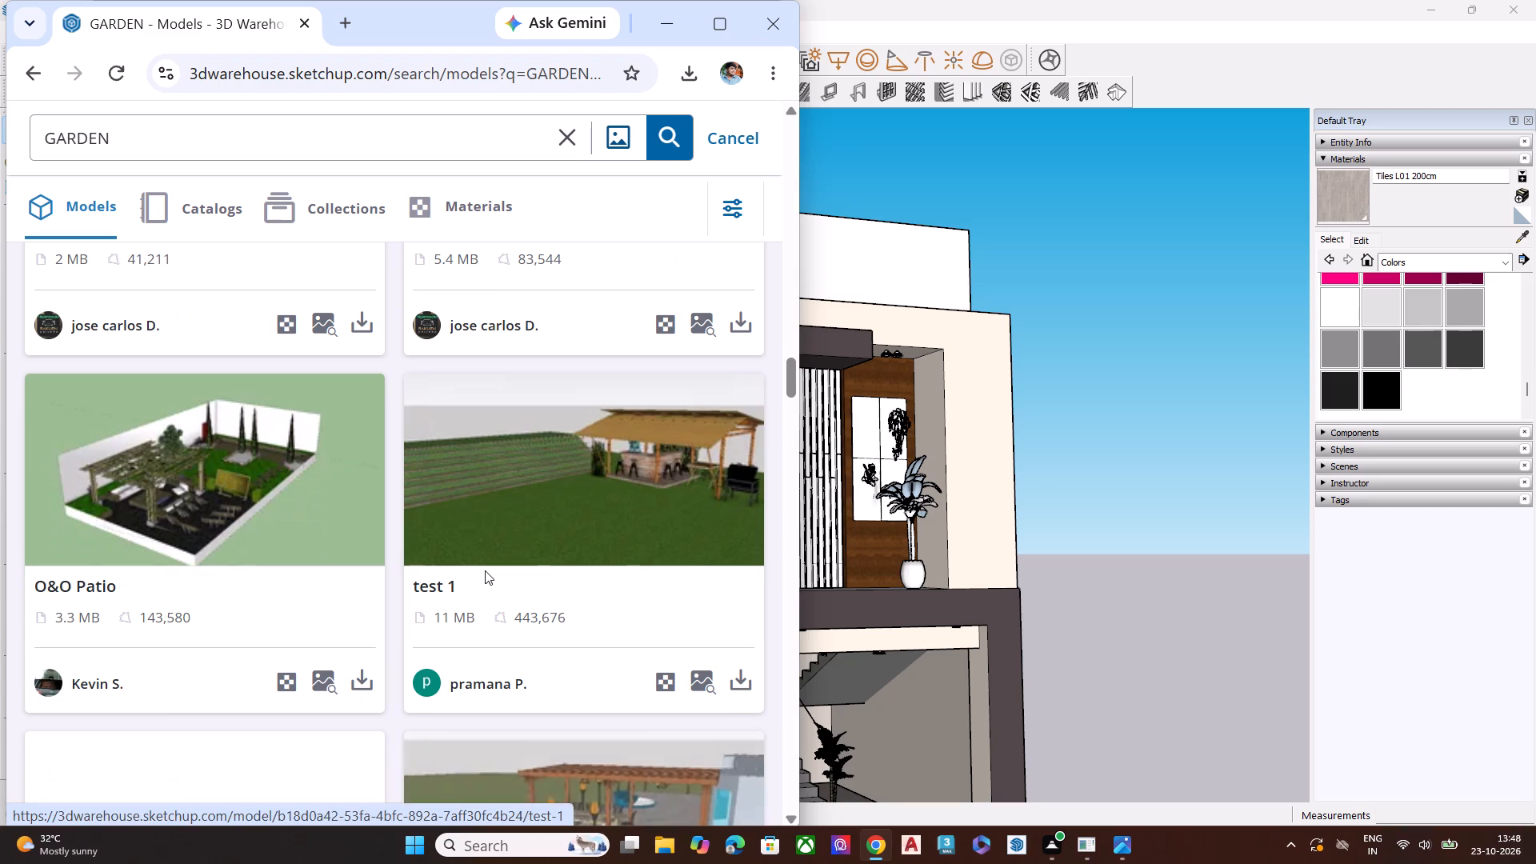
pyautogui.scroll(-3, 485, 570)
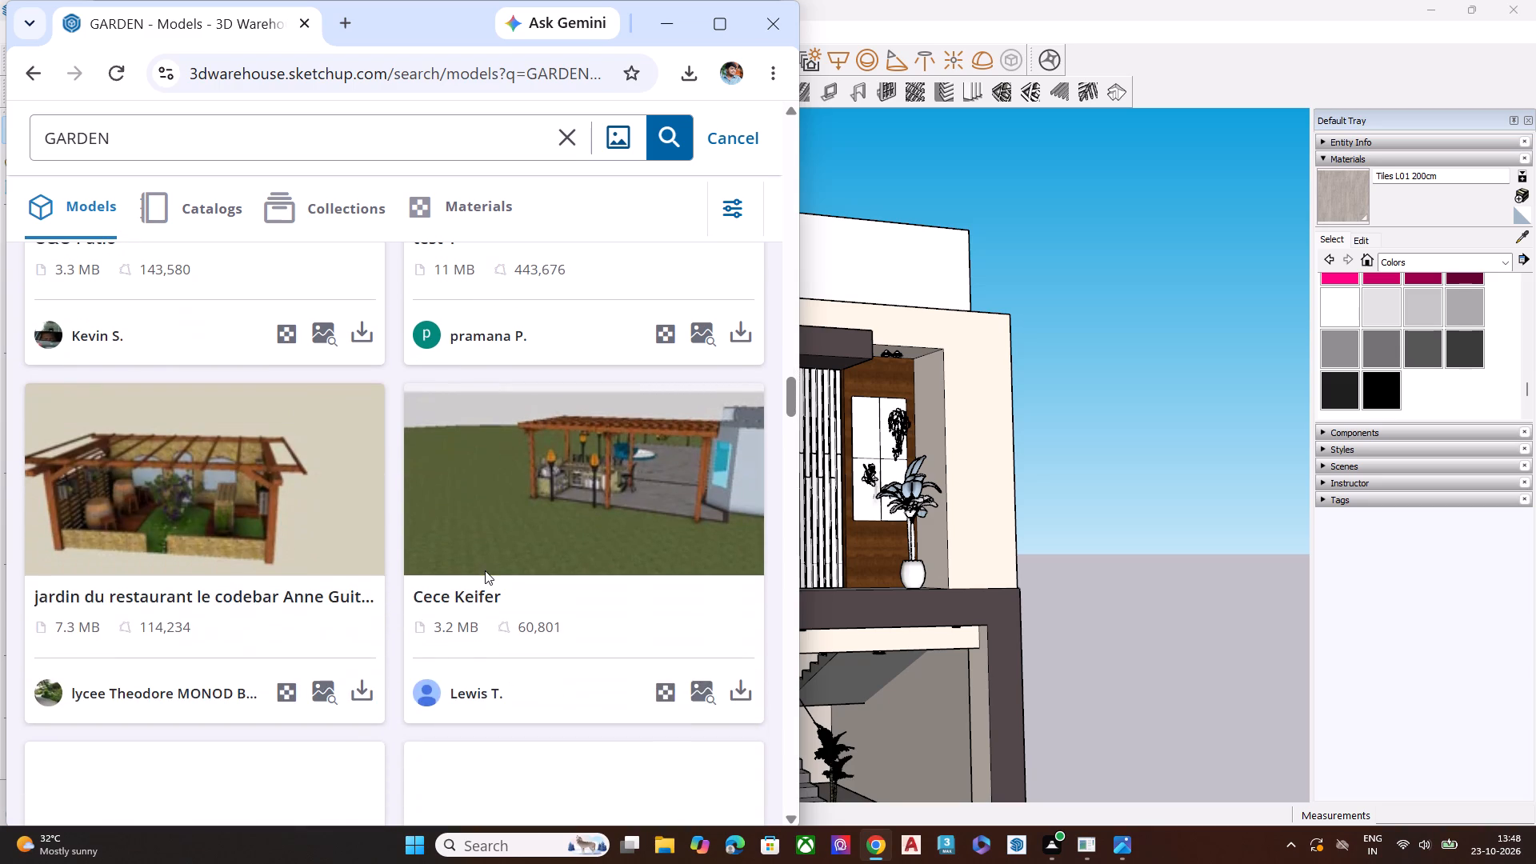
pyautogui.scroll(-3, 659, 570)
pyautogui.scroll(-2, 542, 602)
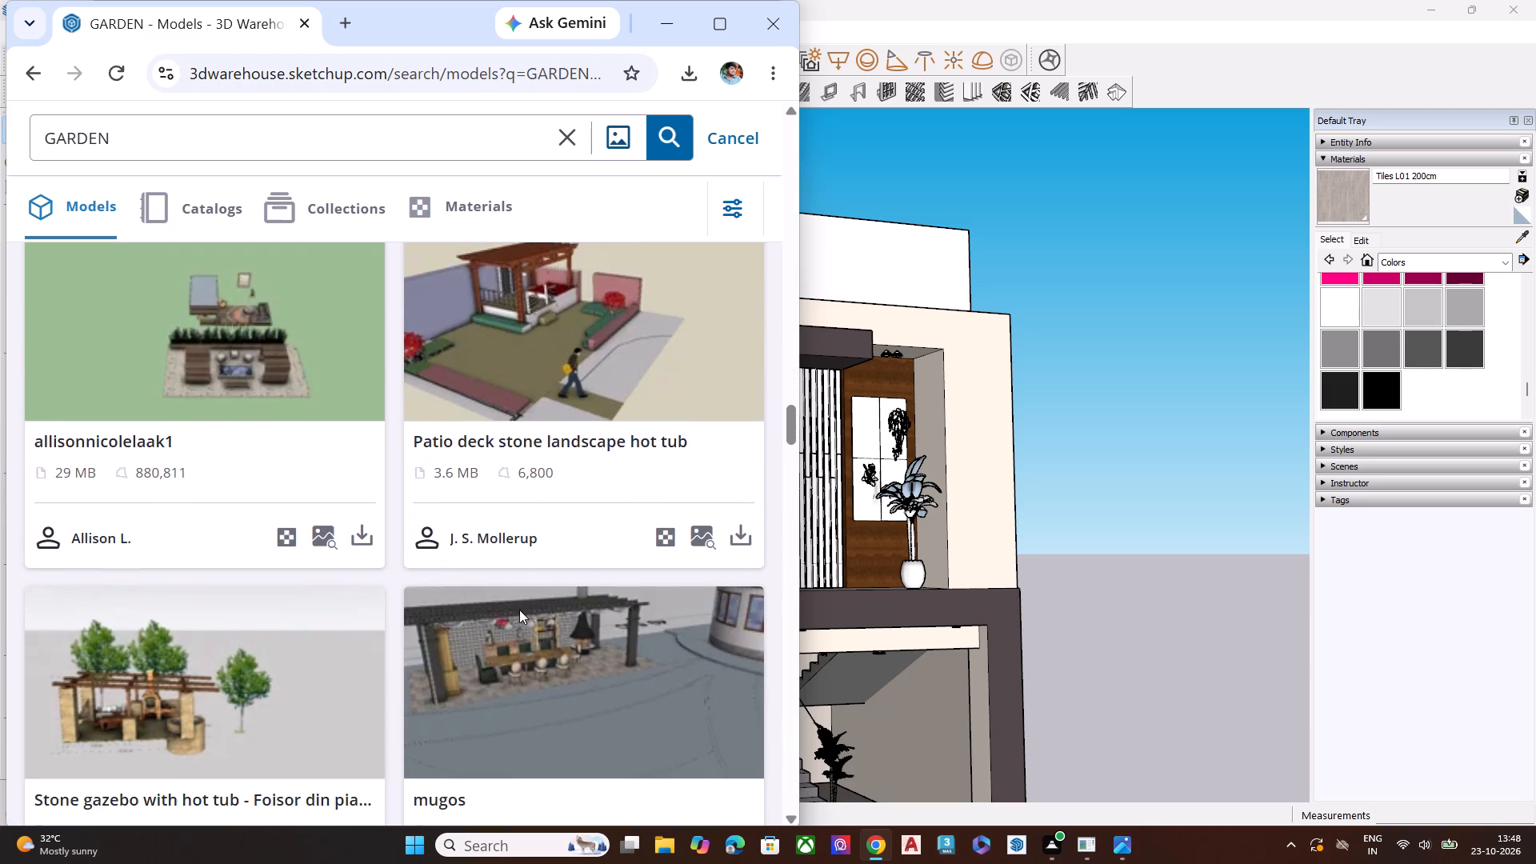
pyautogui.scroll(-2, 519, 610)
# Review the similar models again from the stone gazebo with hot tub back to the pergola patio Garden and jardin con piedra.
pyautogui.scroll(3, 519, 610)
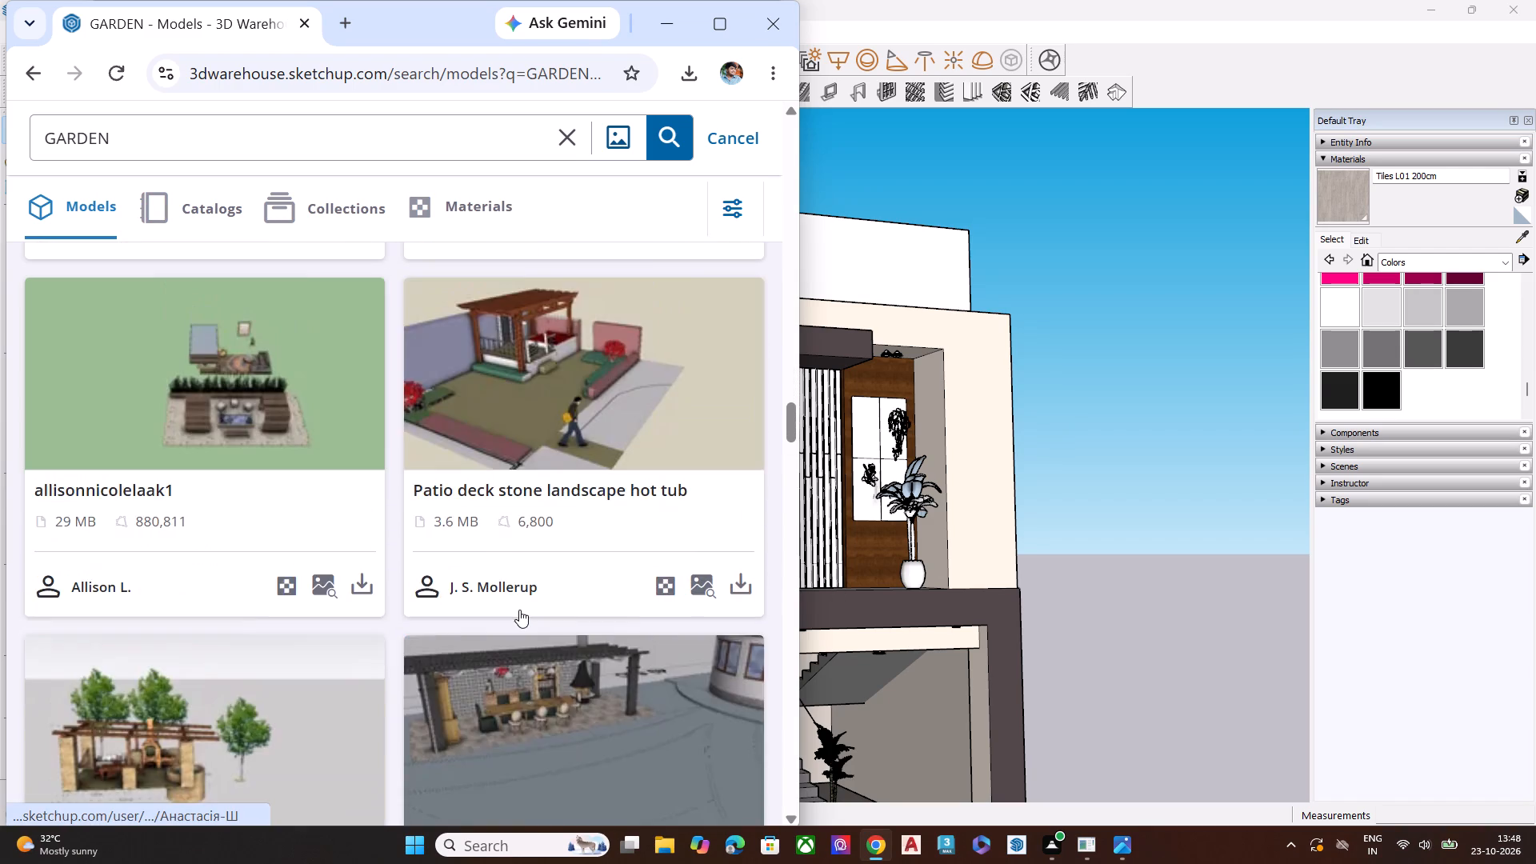
pyautogui.scroll(18, 519, 610)
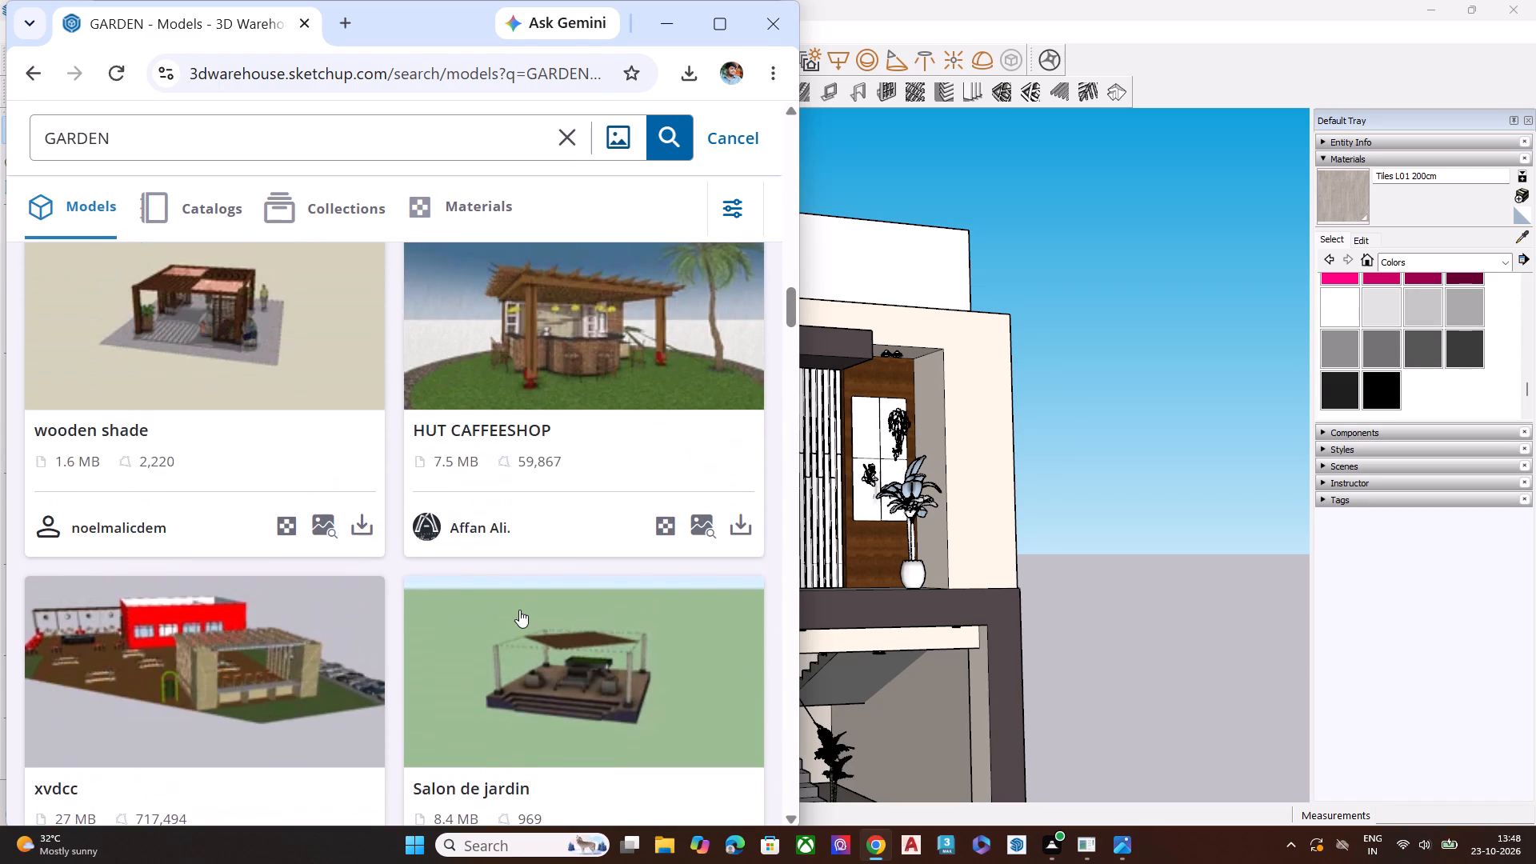
pyautogui.scroll(18, 519, 610)
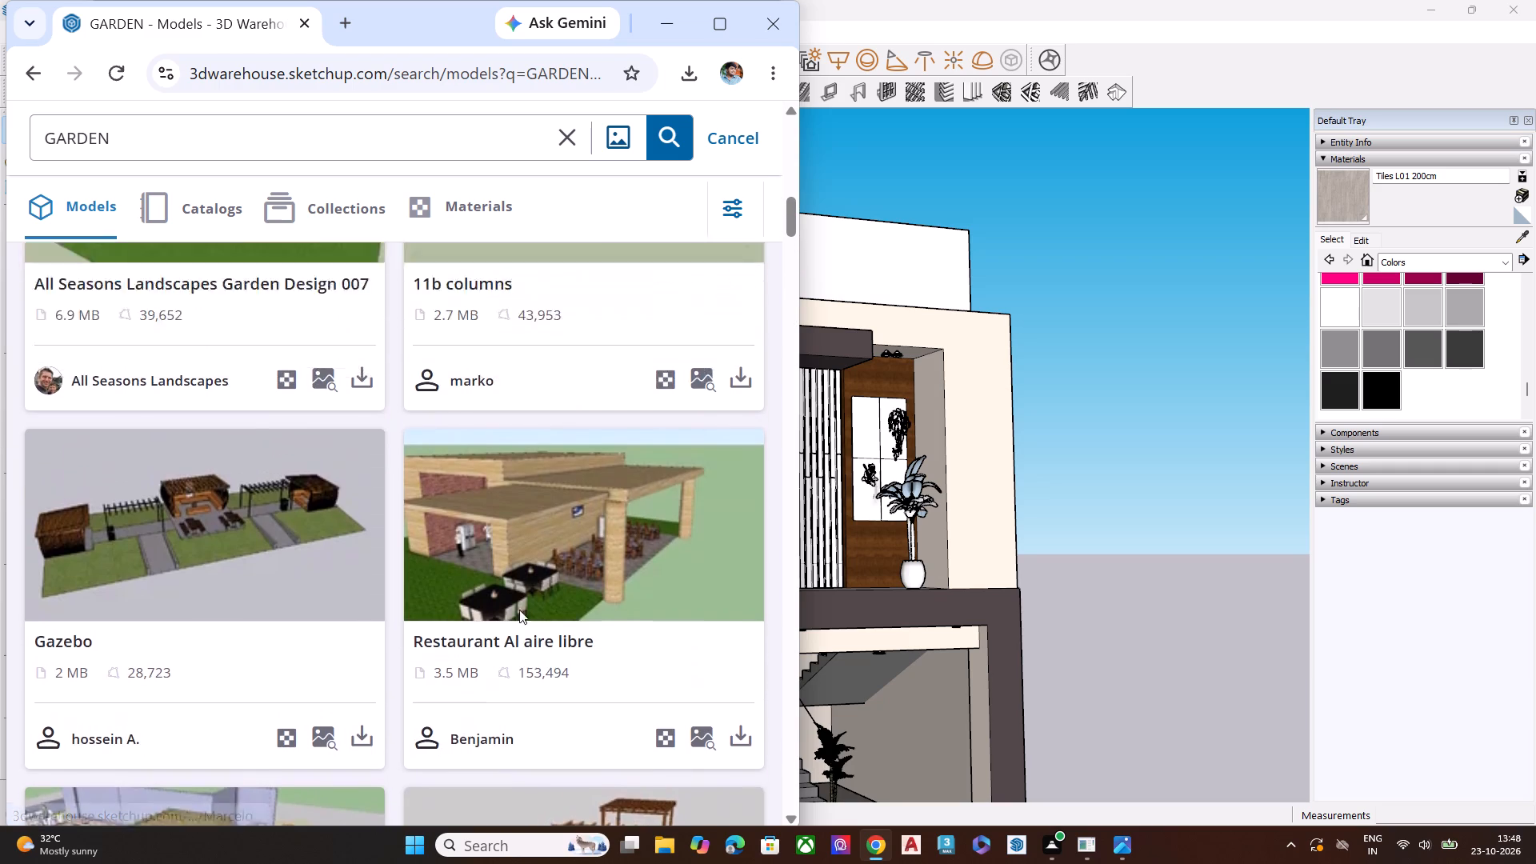
pyautogui.scroll(1, 519, 610)
pyautogui.scroll(-3, 519, 610)
pyautogui.scroll(4, 519, 610)
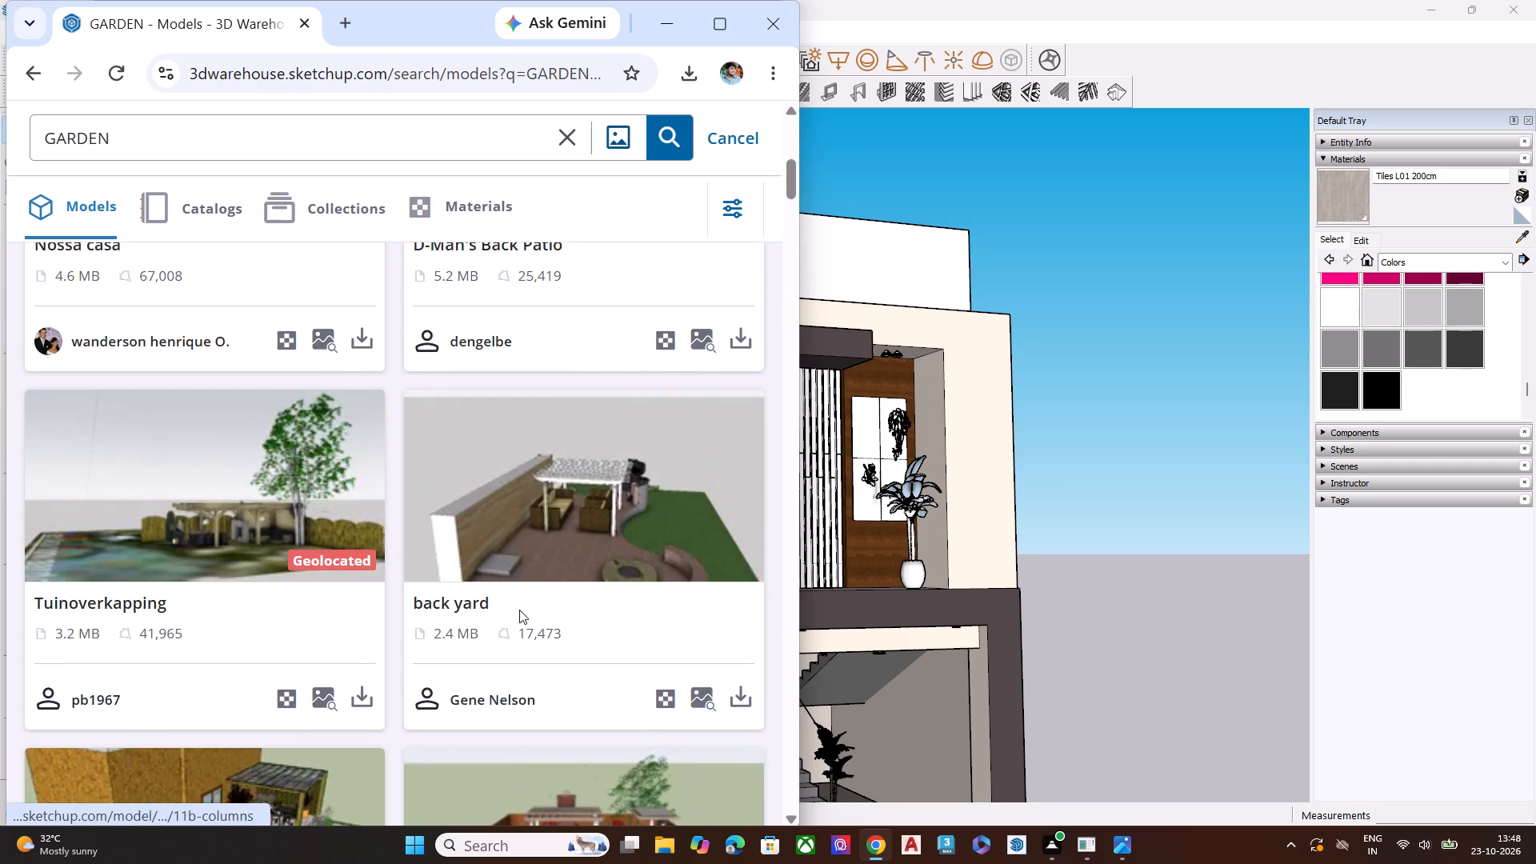
pyautogui.scroll(12, 519, 610)
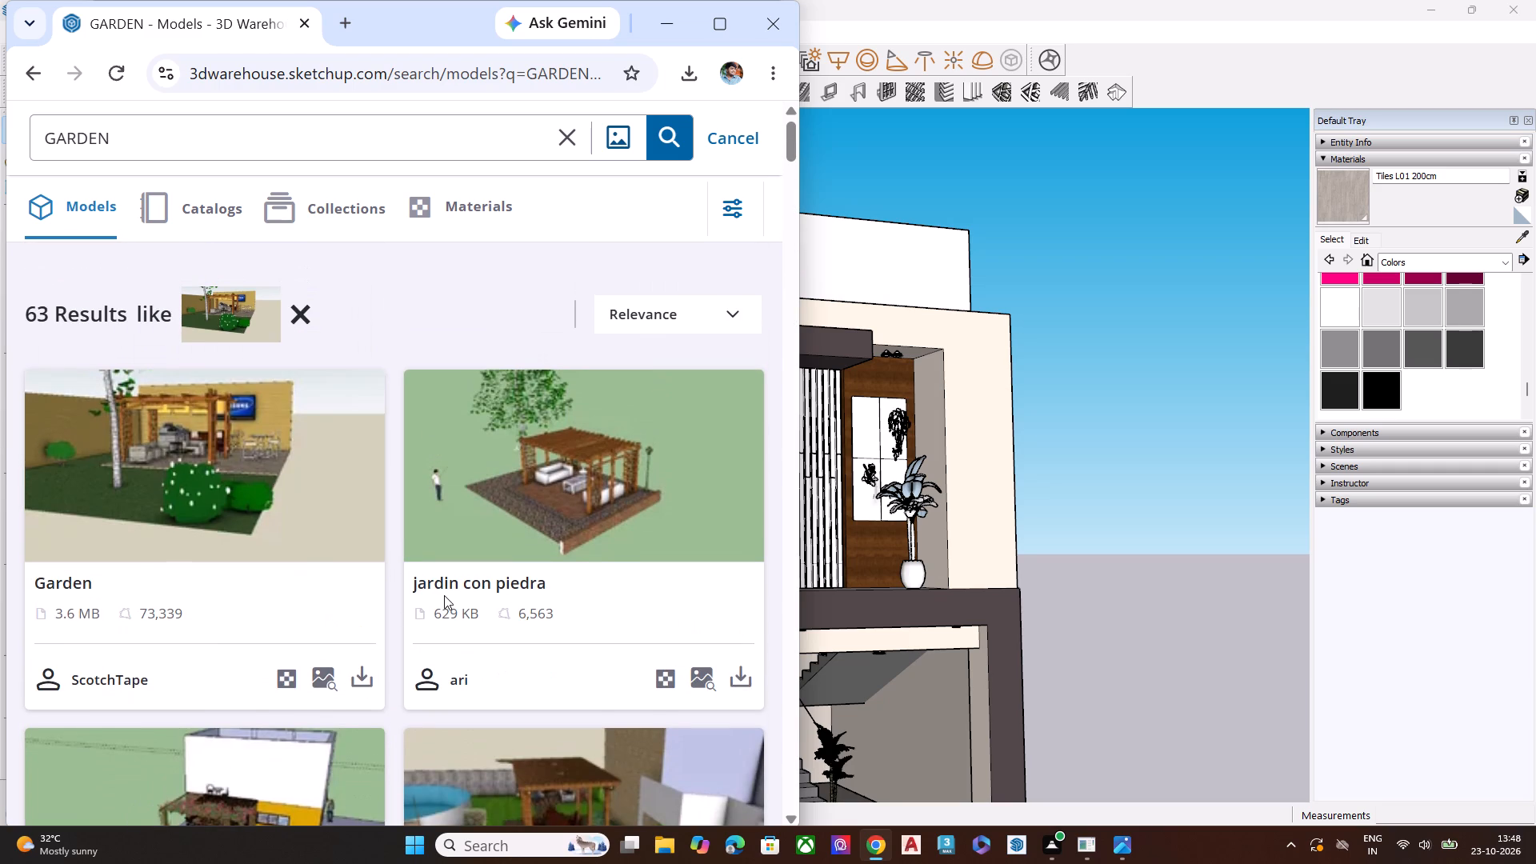
pyautogui.scroll(-1, 254, 467)
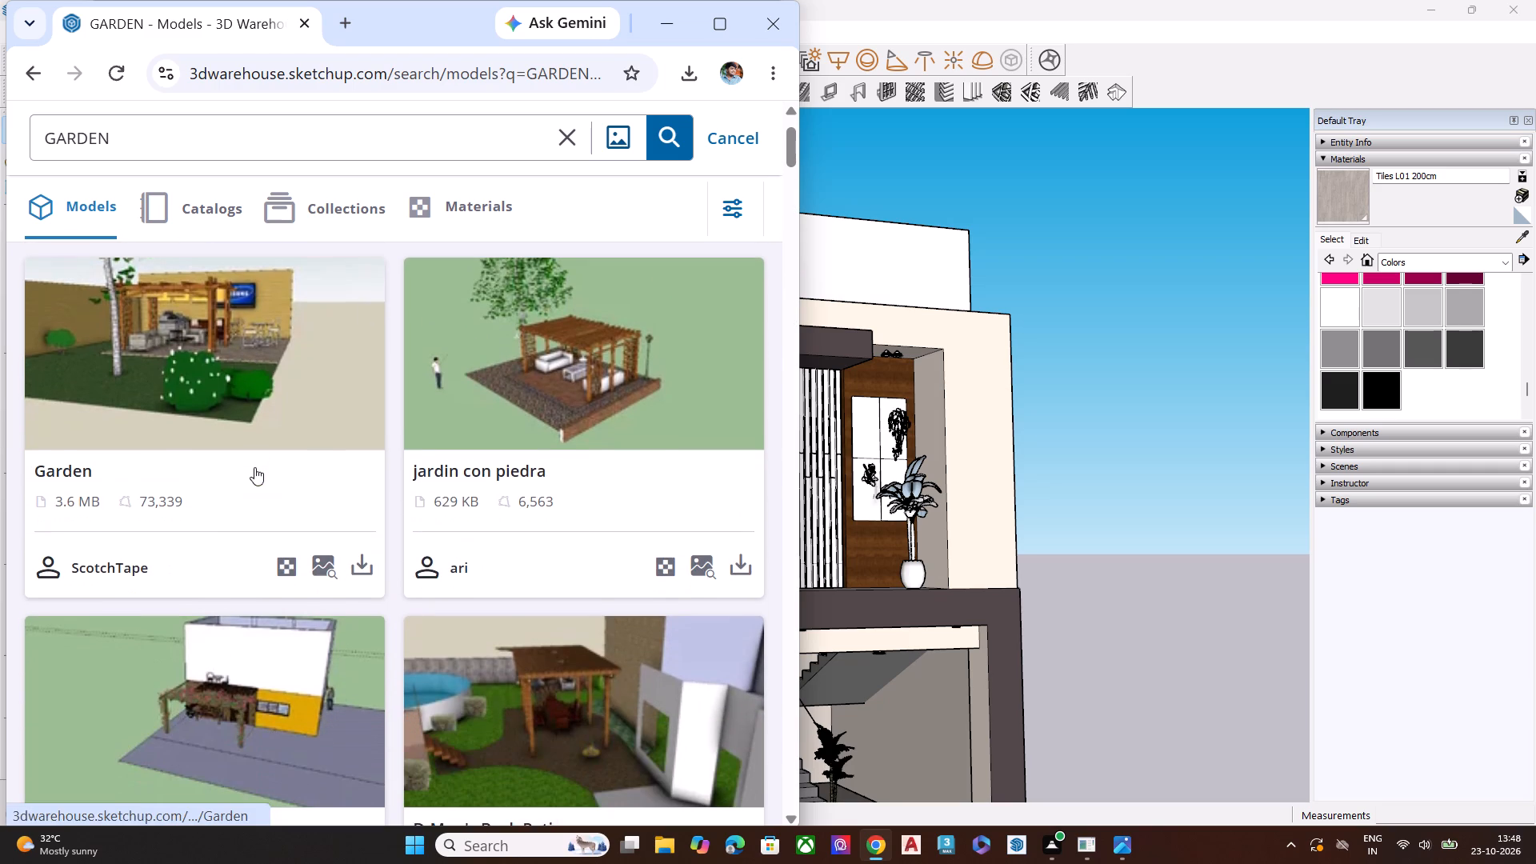
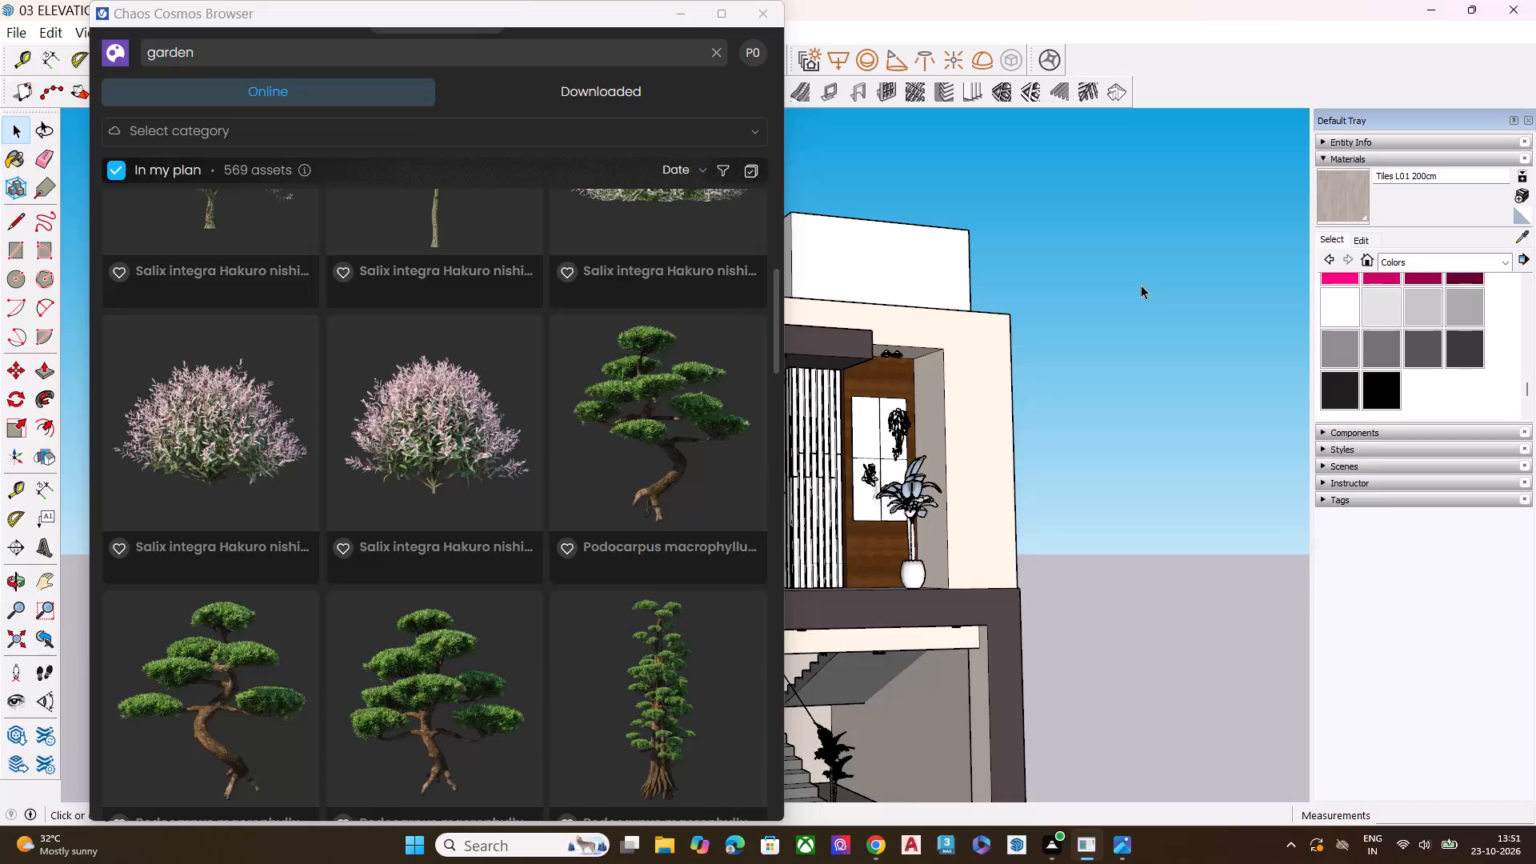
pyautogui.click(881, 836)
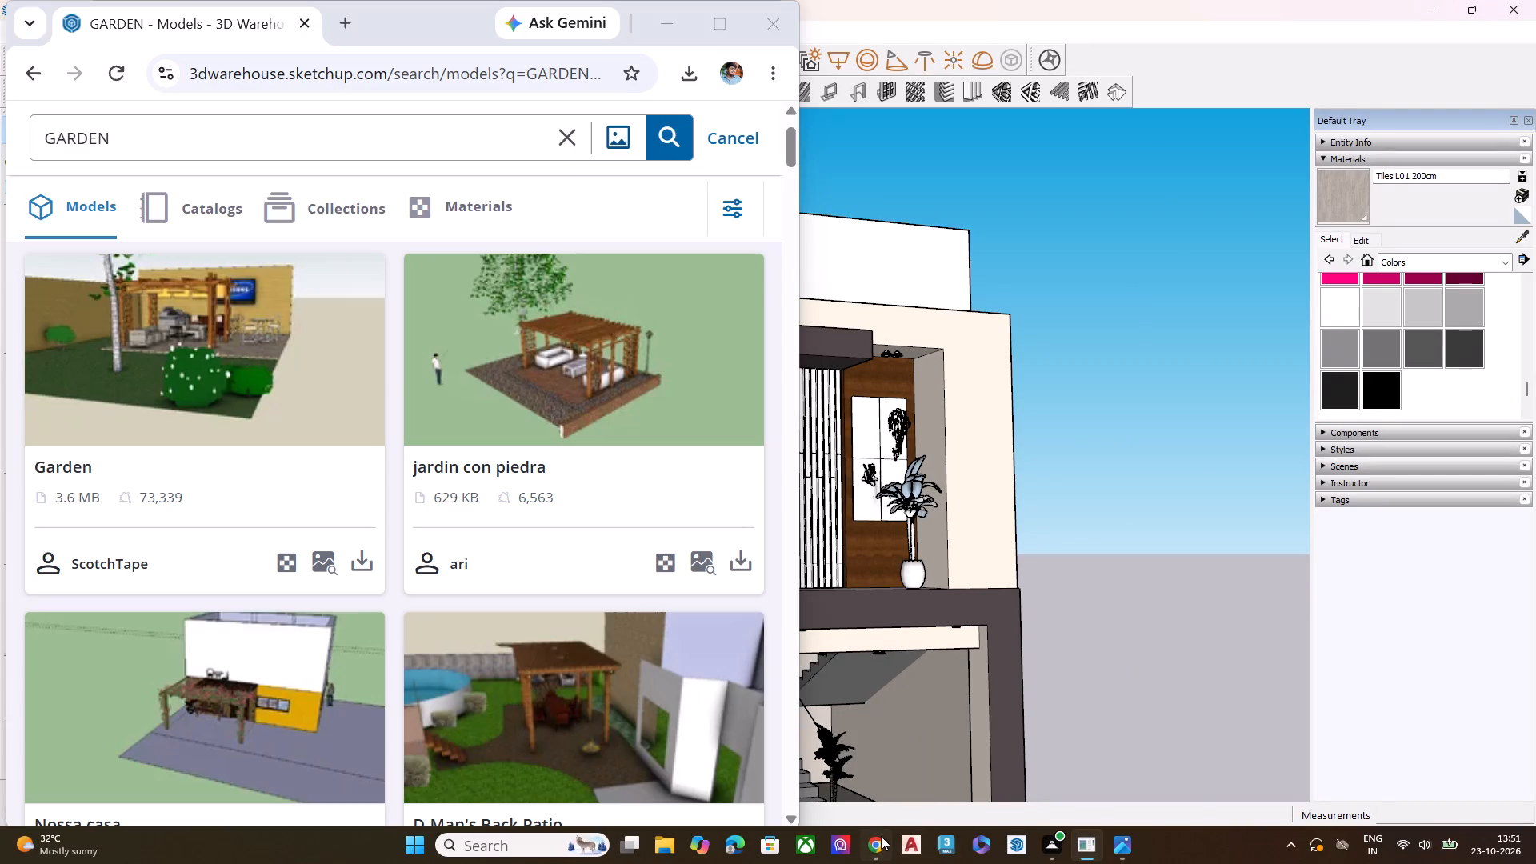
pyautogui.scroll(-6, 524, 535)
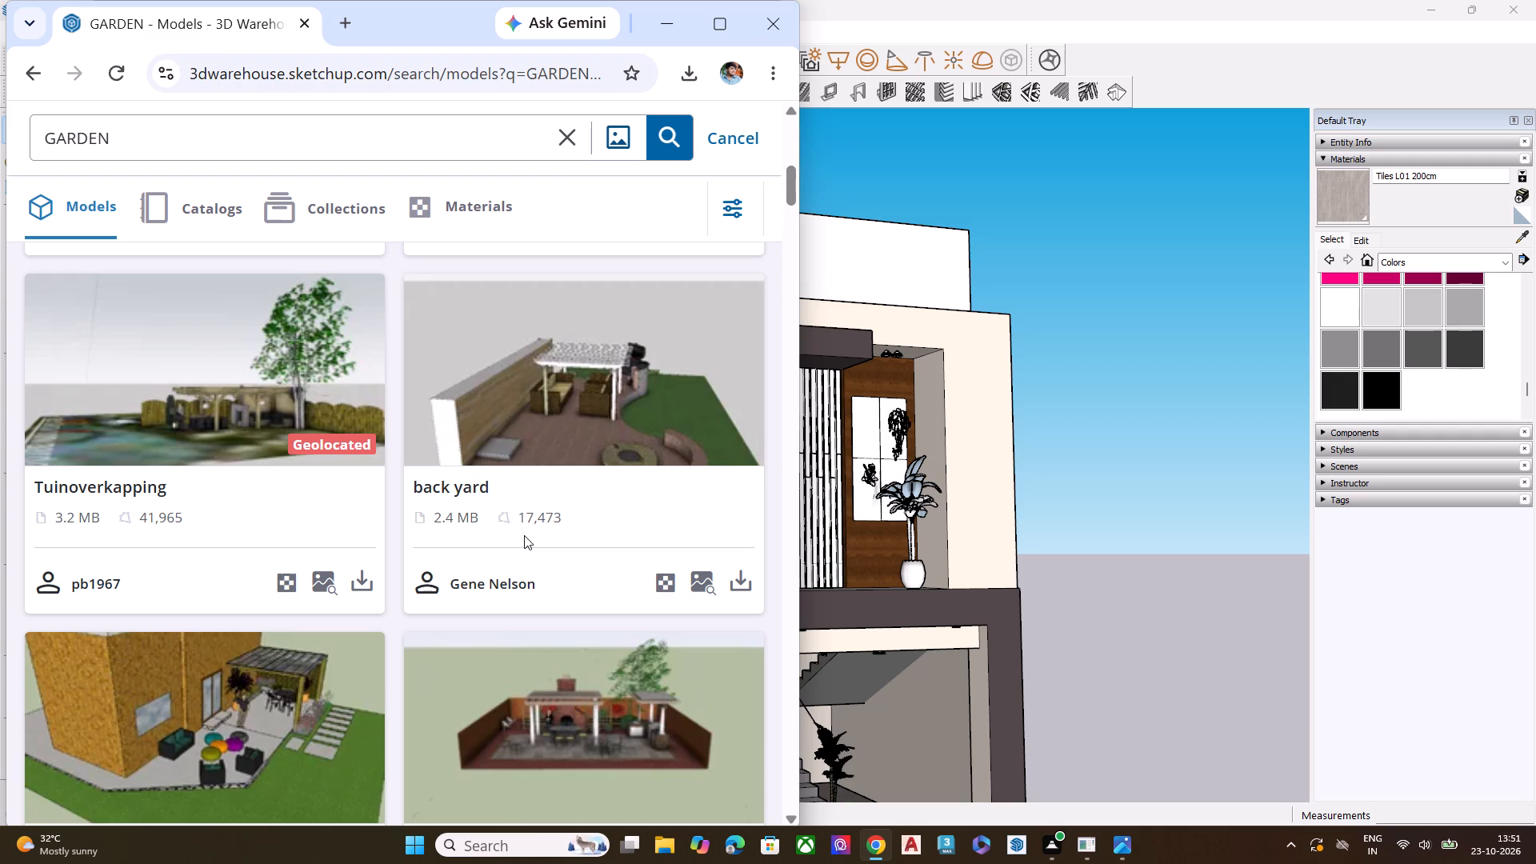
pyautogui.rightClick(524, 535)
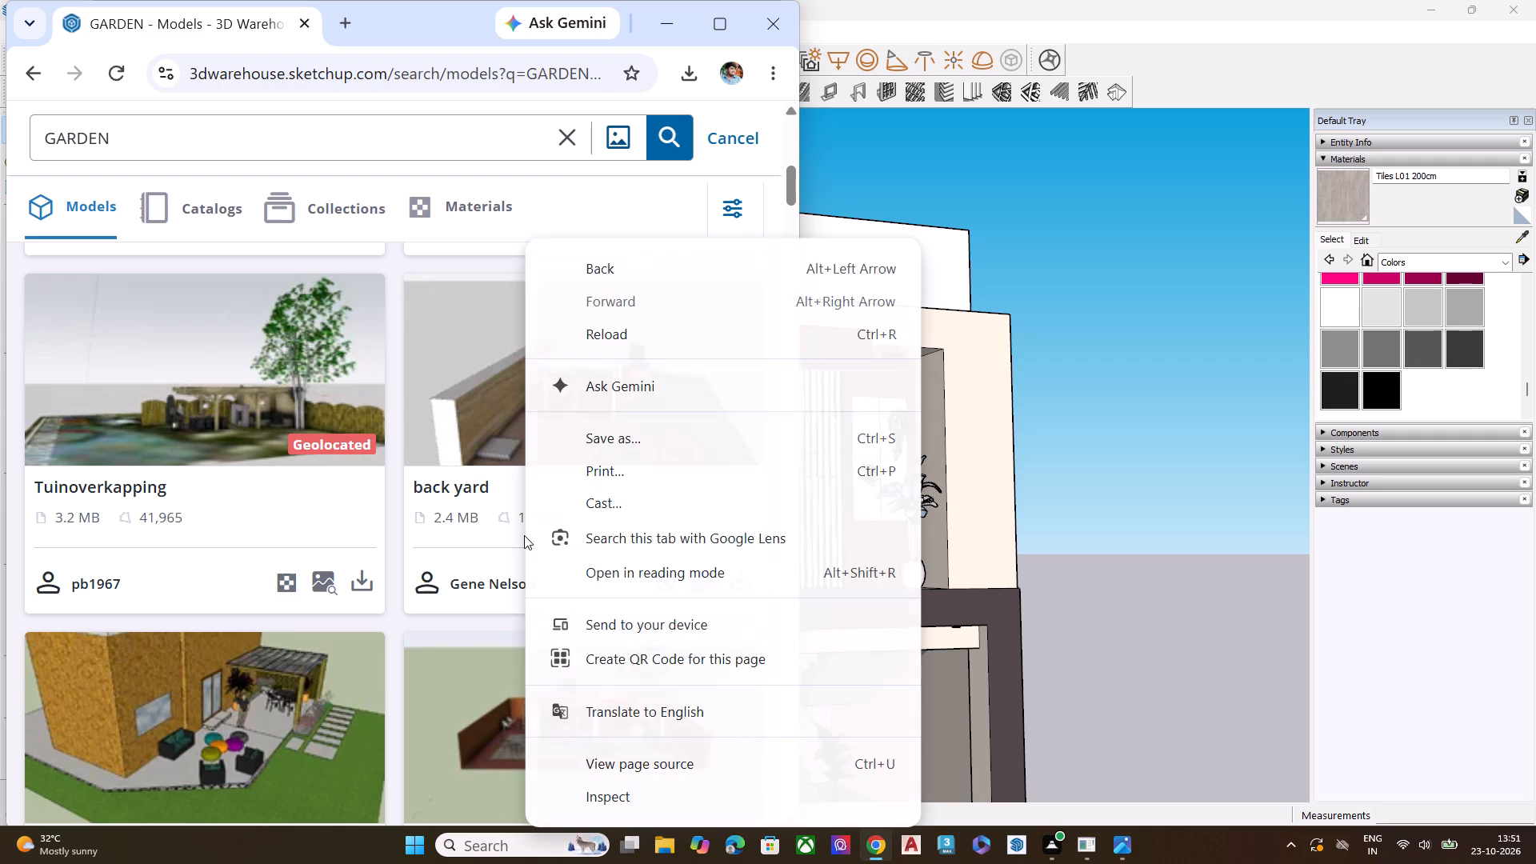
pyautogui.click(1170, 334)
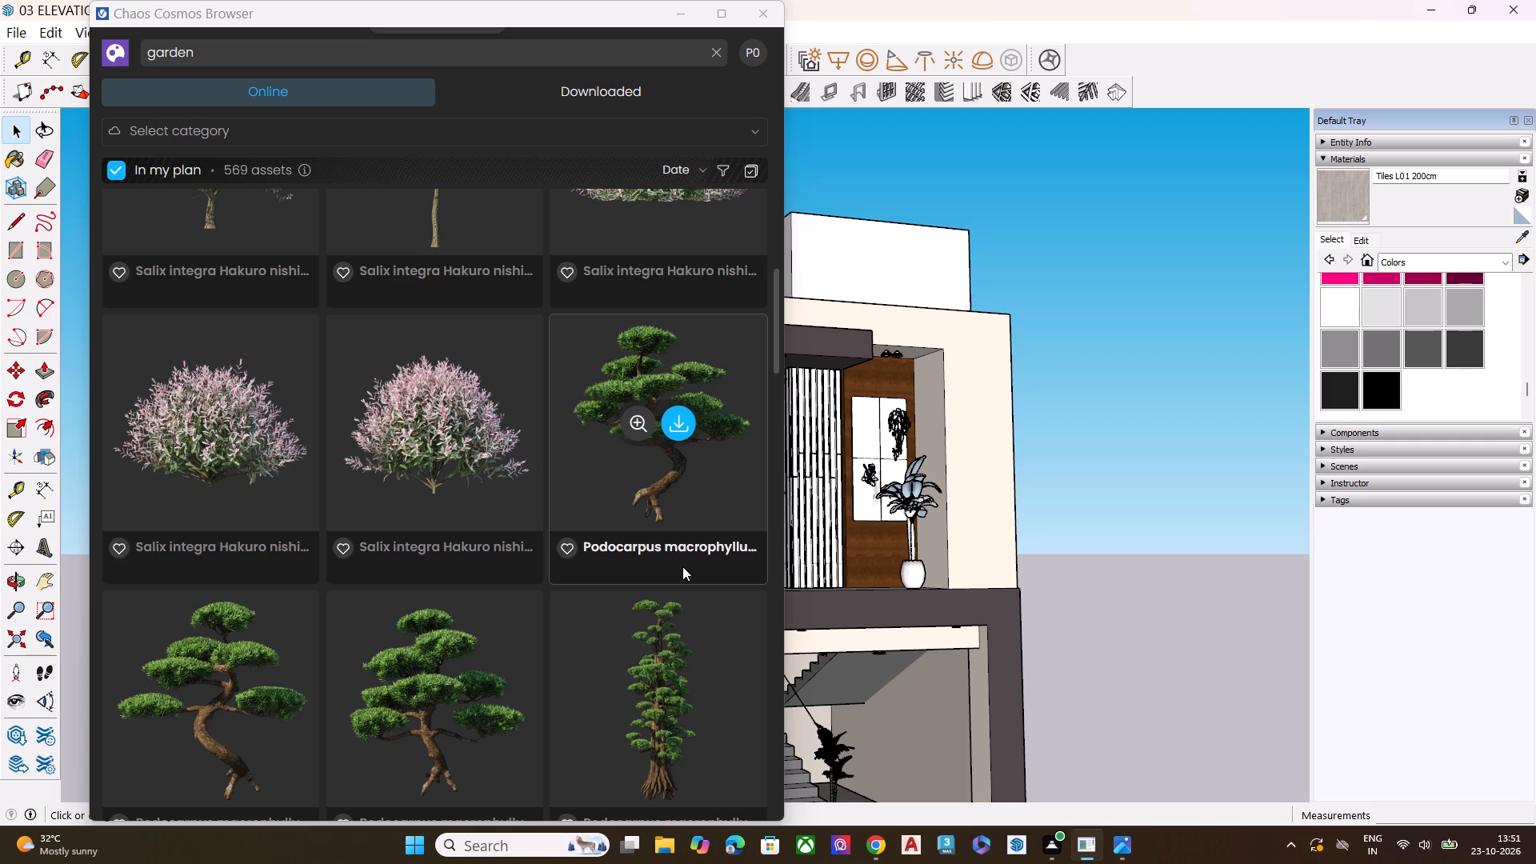
# Look through the Chaos Cosmos garden assets from Podocarpus macrophyllus through Dichondra repens and Citrus limon Eureka to Abelia x grandiflora.
pyautogui.scroll(-4, 539, 571)
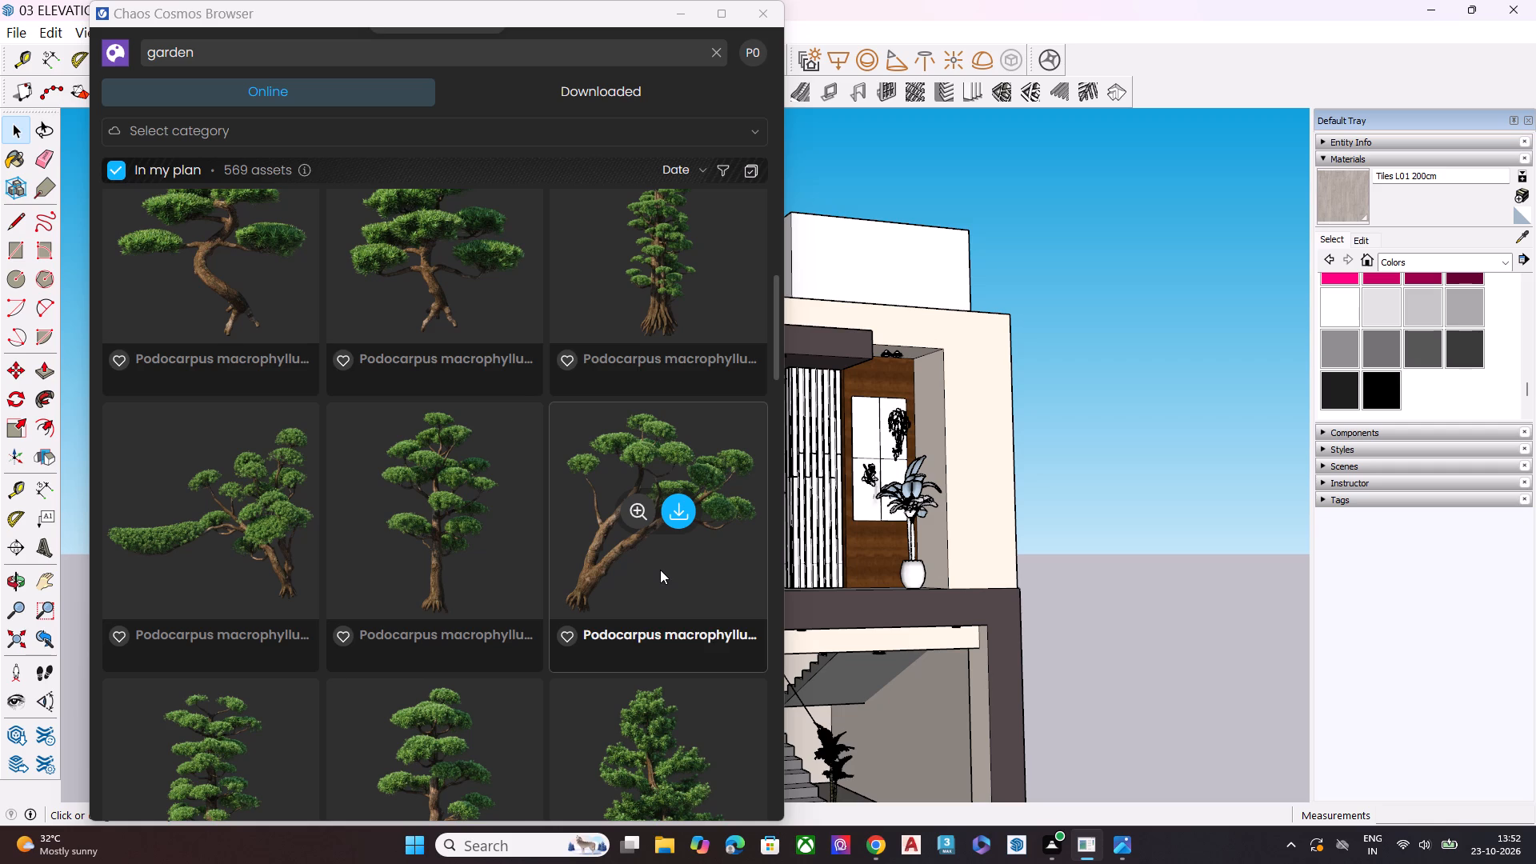
pyautogui.scroll(-5, 650, 570)
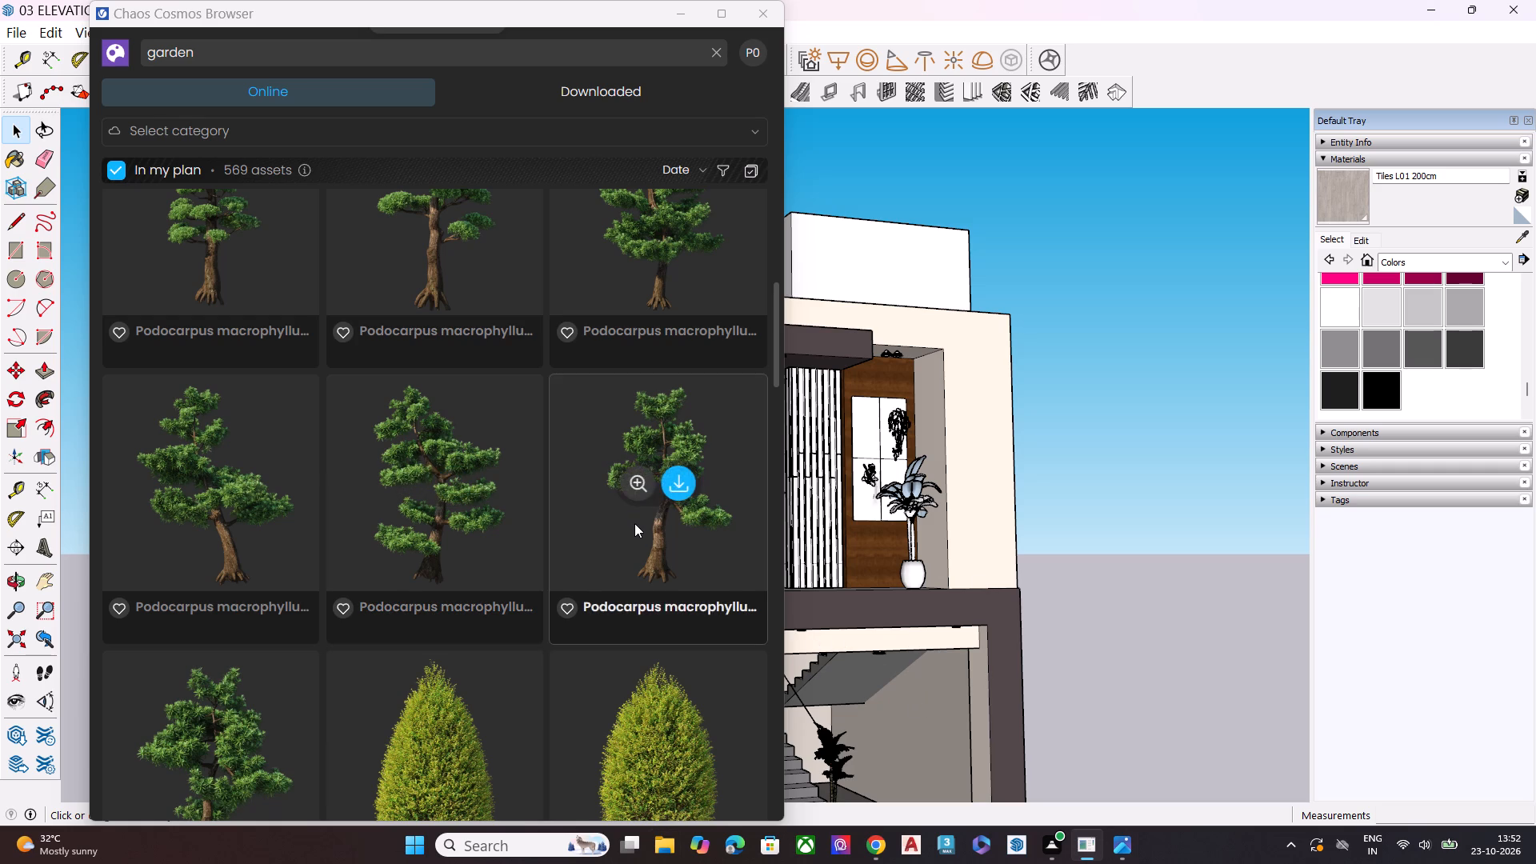
pyautogui.scroll(-4, 650, 542)
pyautogui.scroll(1, 651, 544)
pyautogui.scroll(-17, 651, 544)
pyautogui.scroll(-8, 651, 545)
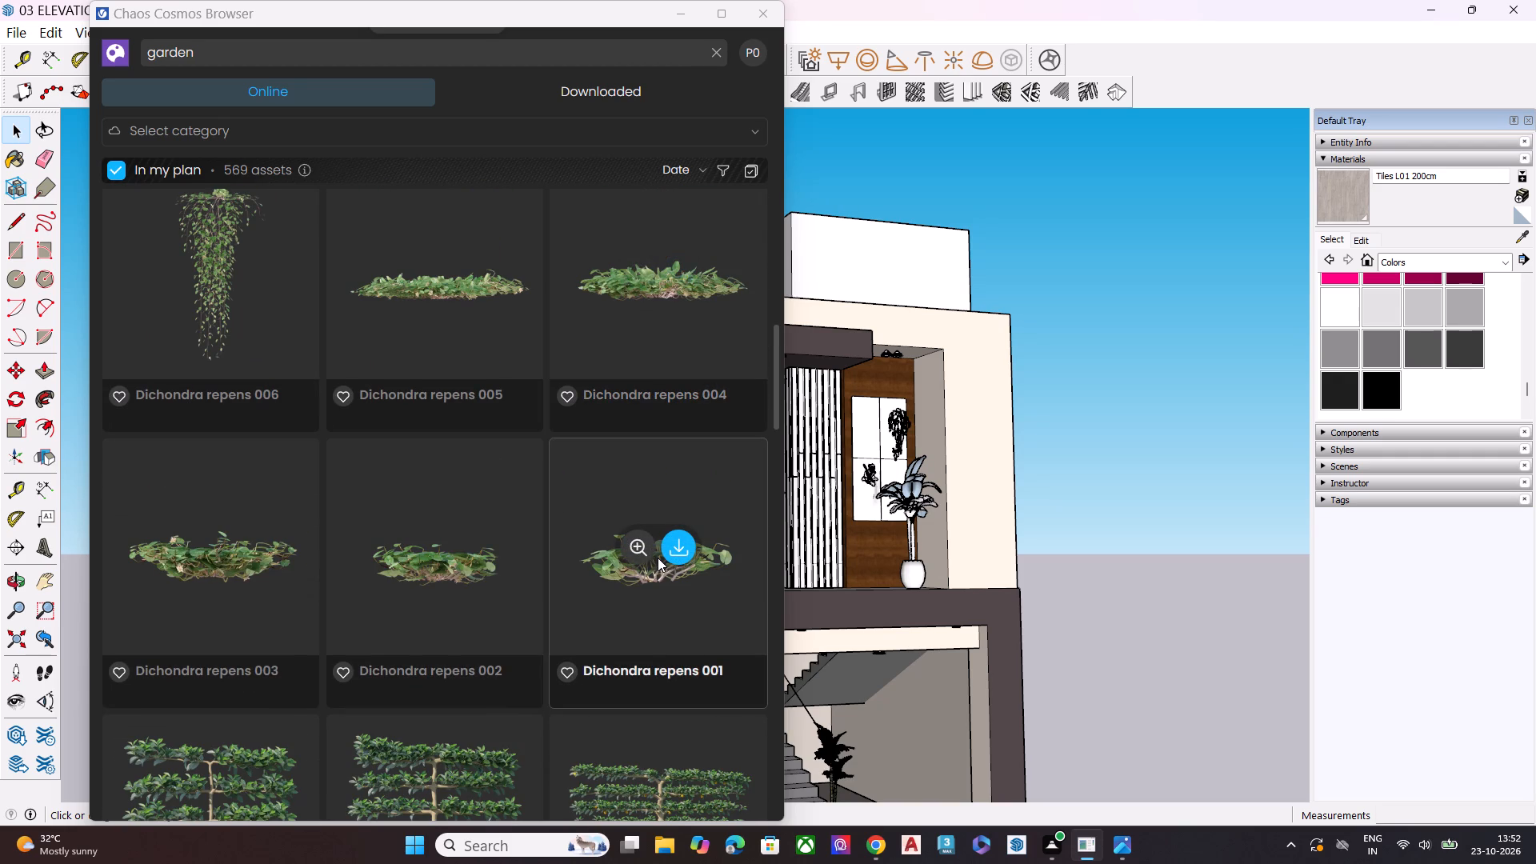
pyautogui.scroll(-7, 658, 558)
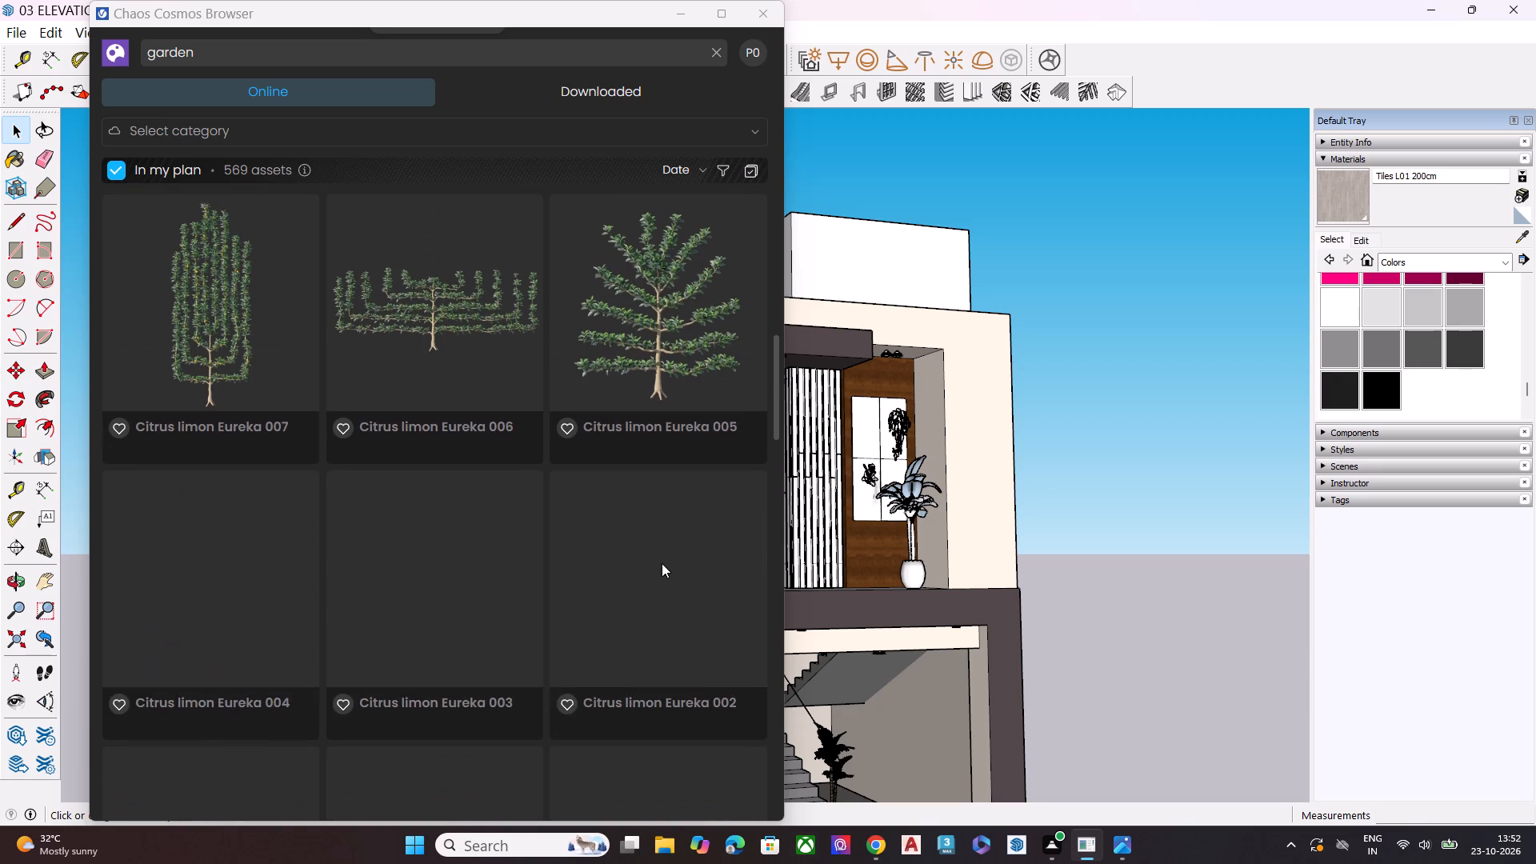
pyautogui.scroll(-8, 662, 563)
pyautogui.scroll(1, 662, 564)
pyautogui.scroll(-3, 662, 564)
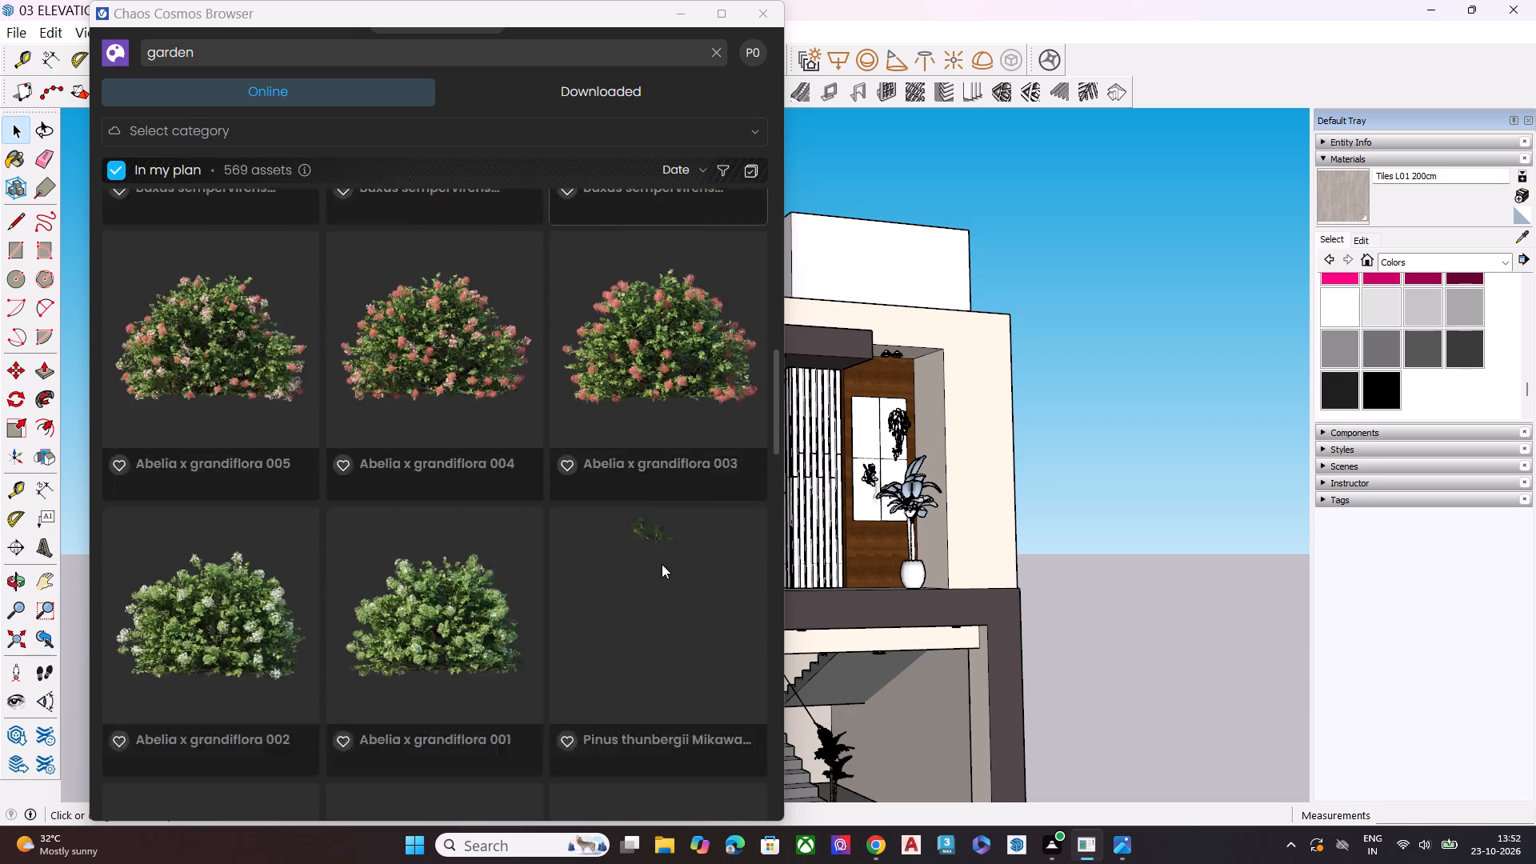
# Look through the following Cosmos garden assets, covering Brahea armata, Picea abies Nidiformis, Cryptomeria japonica and Cascabela thevetia, and close the Cosmos browser.
pyautogui.scroll(-8, 662, 564)
pyautogui.scroll(1, 662, 564)
pyautogui.scroll(-9, 662, 565)
pyautogui.scroll(1, 662, 565)
pyautogui.scroll(-3, 662, 565)
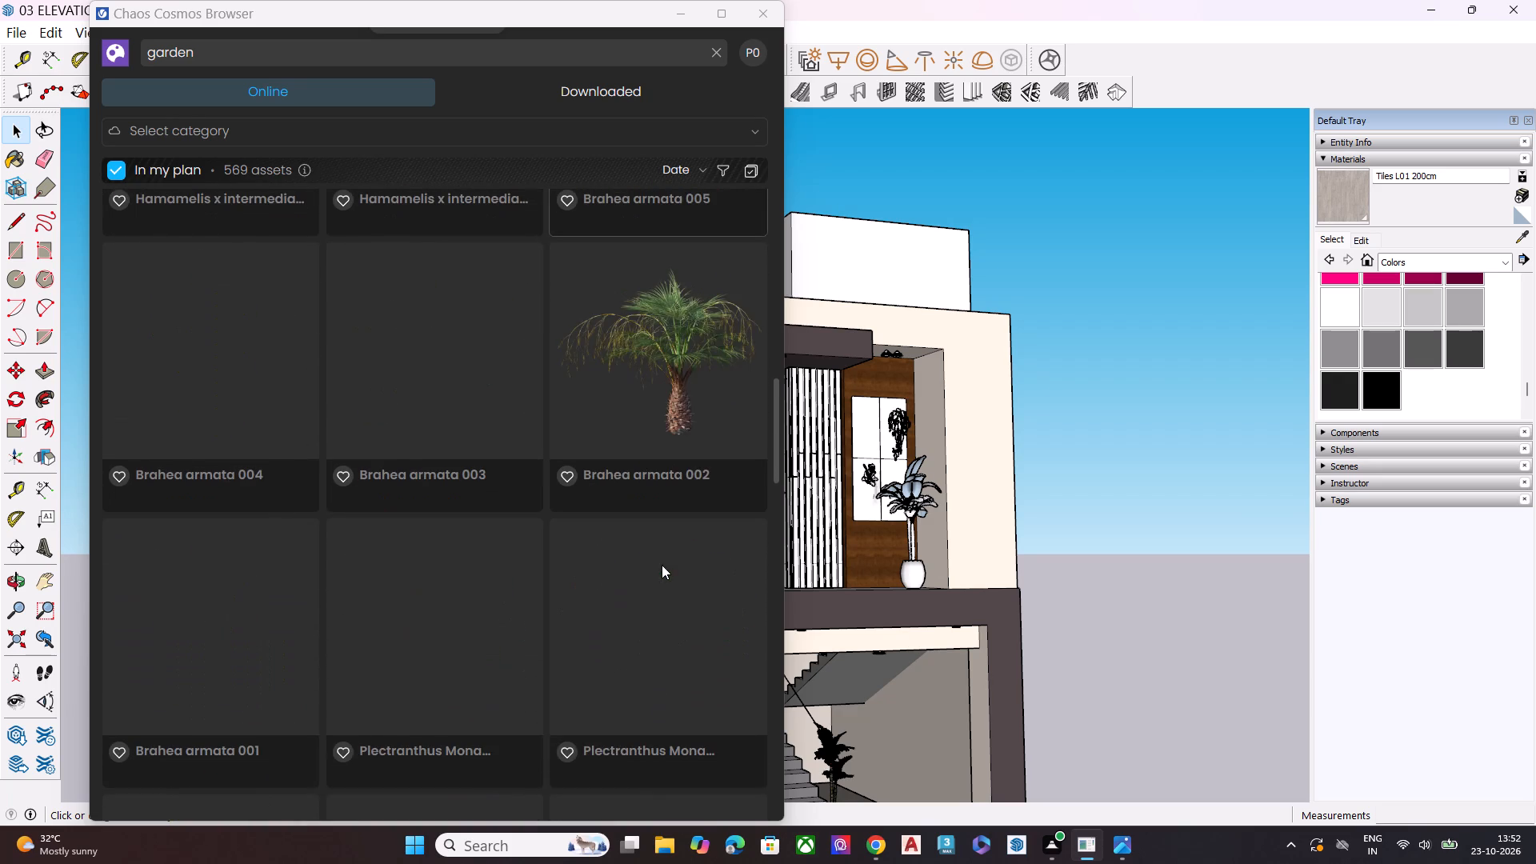
pyautogui.scroll(-3, 662, 569)
pyautogui.scroll(1, 662, 570)
pyautogui.scroll(-7, 663, 572)
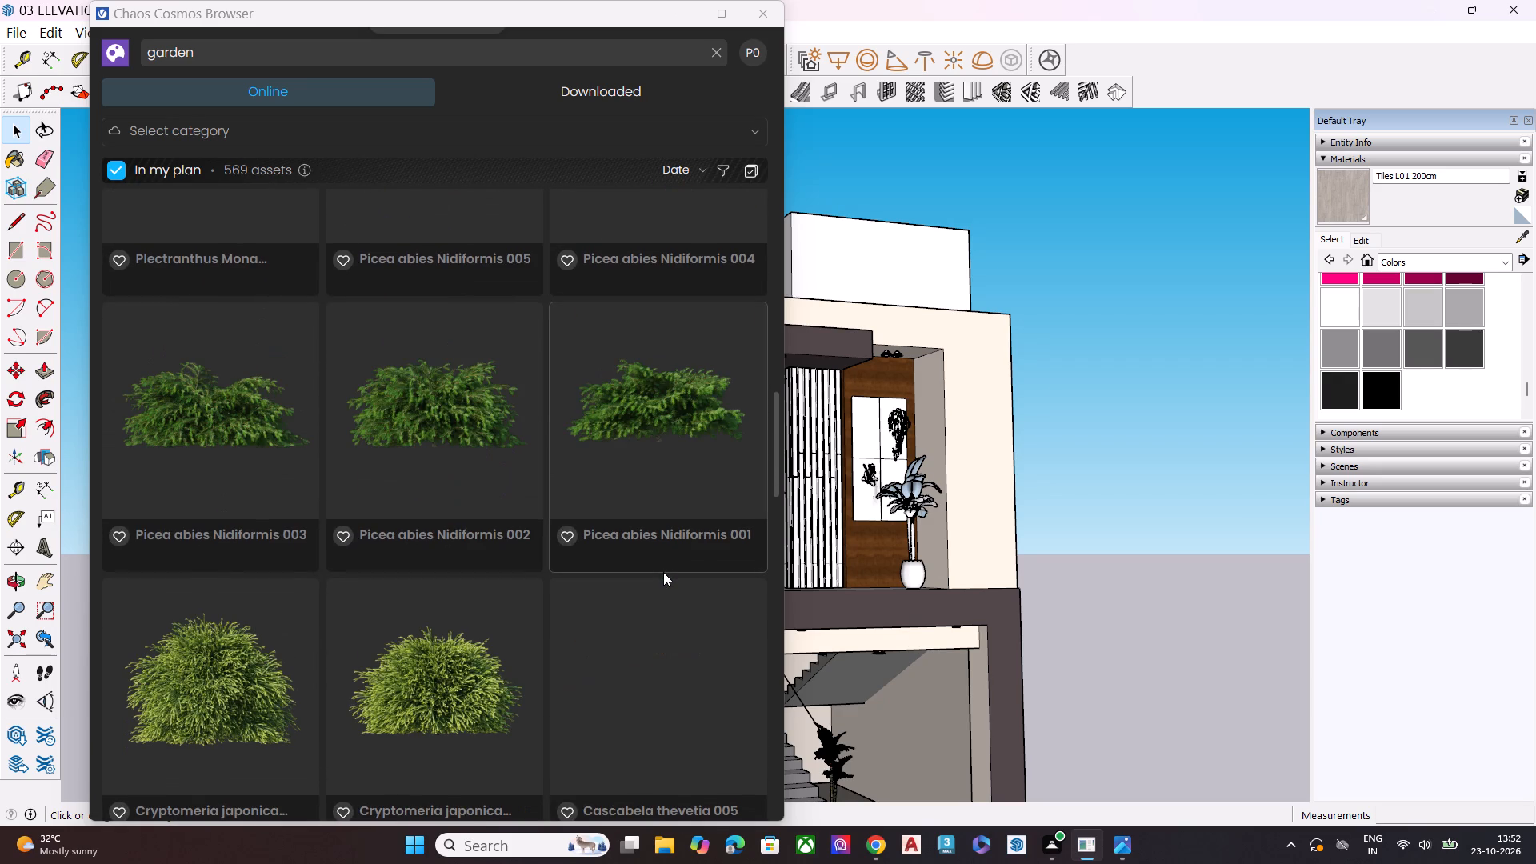
pyautogui.scroll(-8, 806, 302)
pyautogui.scroll(1, 997, 548)
pyautogui.scroll(-2, 997, 550)
pyautogui.scroll(2, 997, 559)
pyautogui.scroll(-3, 997, 561)
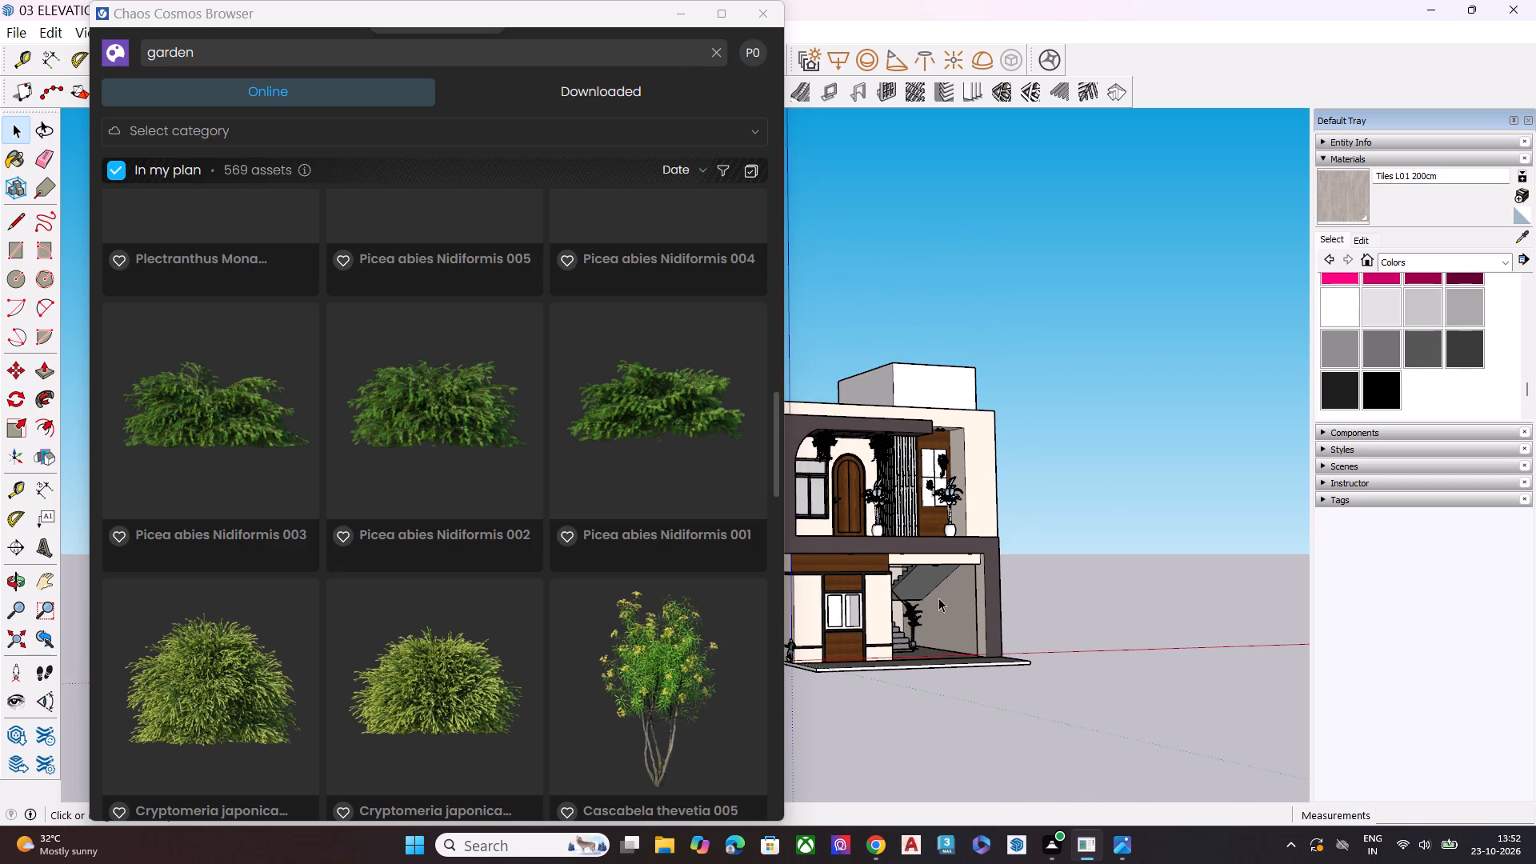
pyautogui.scroll(-7, 664, 558)
pyautogui.click(762, 10)
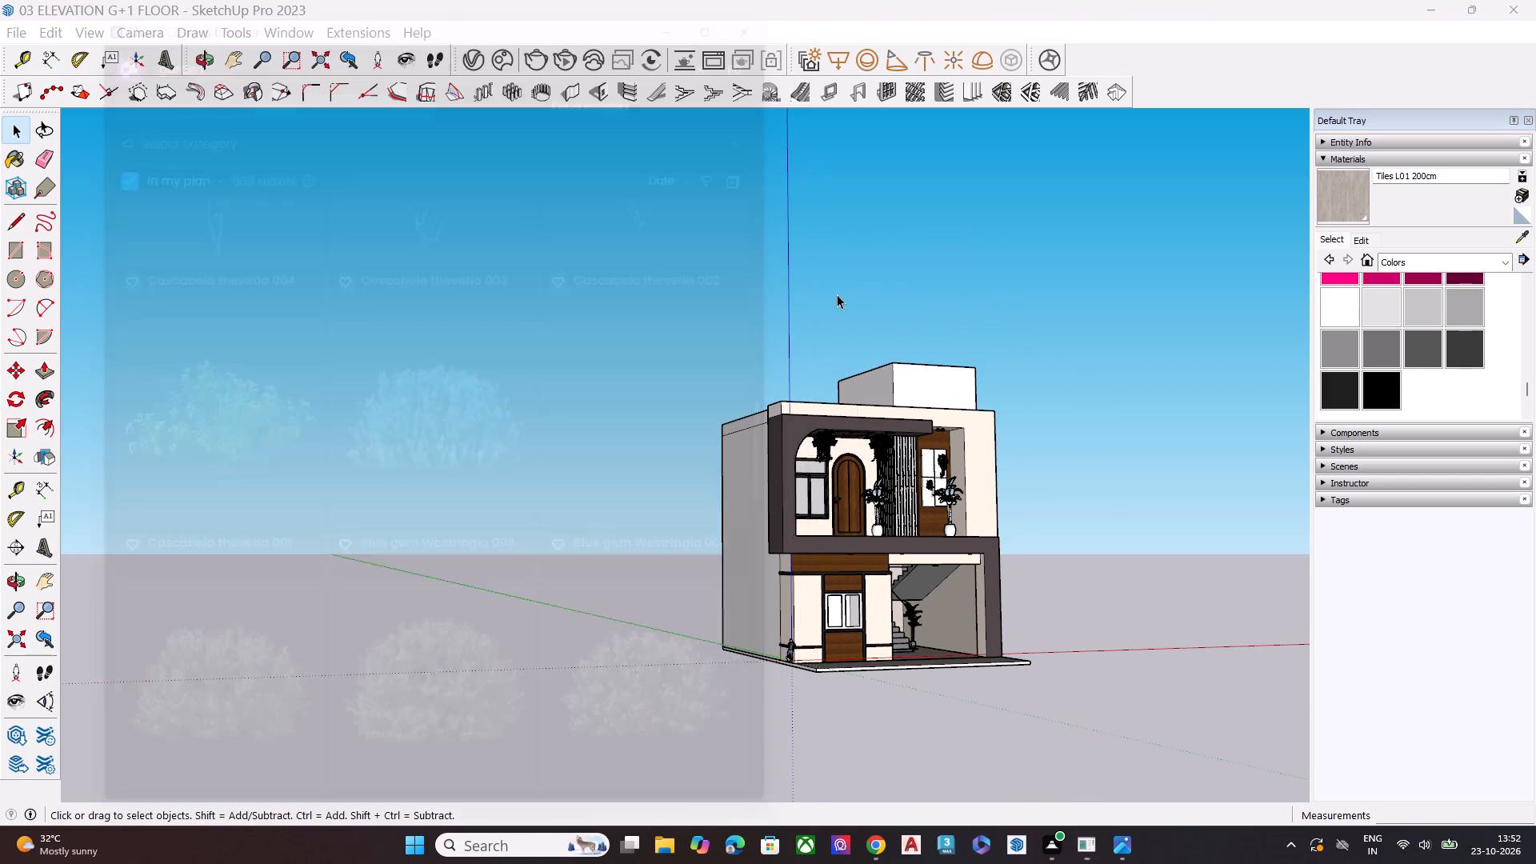
# Switch to 3D Warehouse in Chrome, go through the GARDEN results to the 2.5 MB jardim pergola model and search for visually similar models.
pyautogui.click(870, 842)
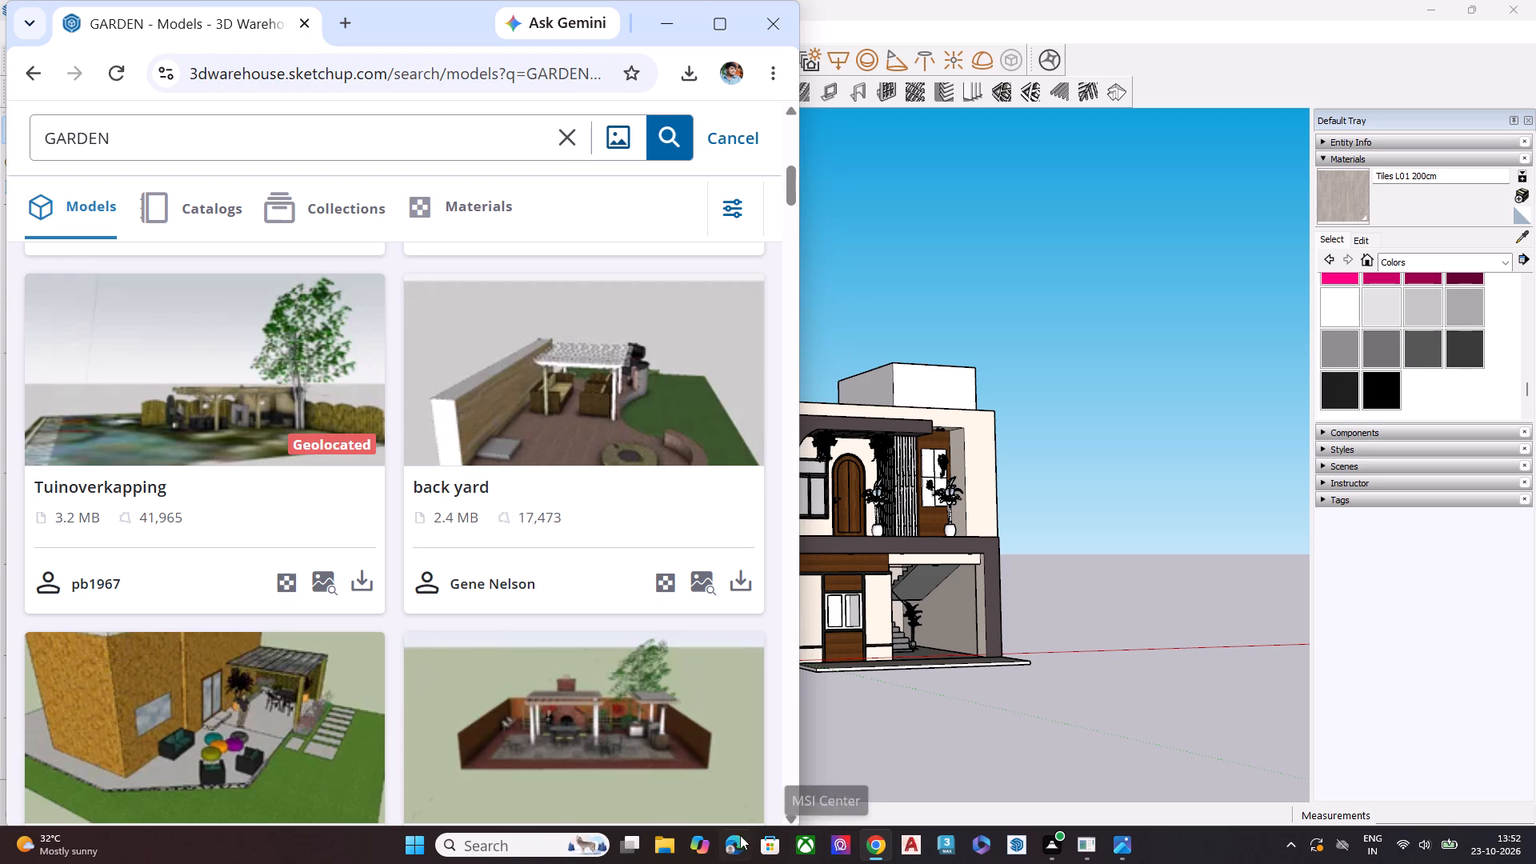
pyautogui.scroll(-5, 622, 666)
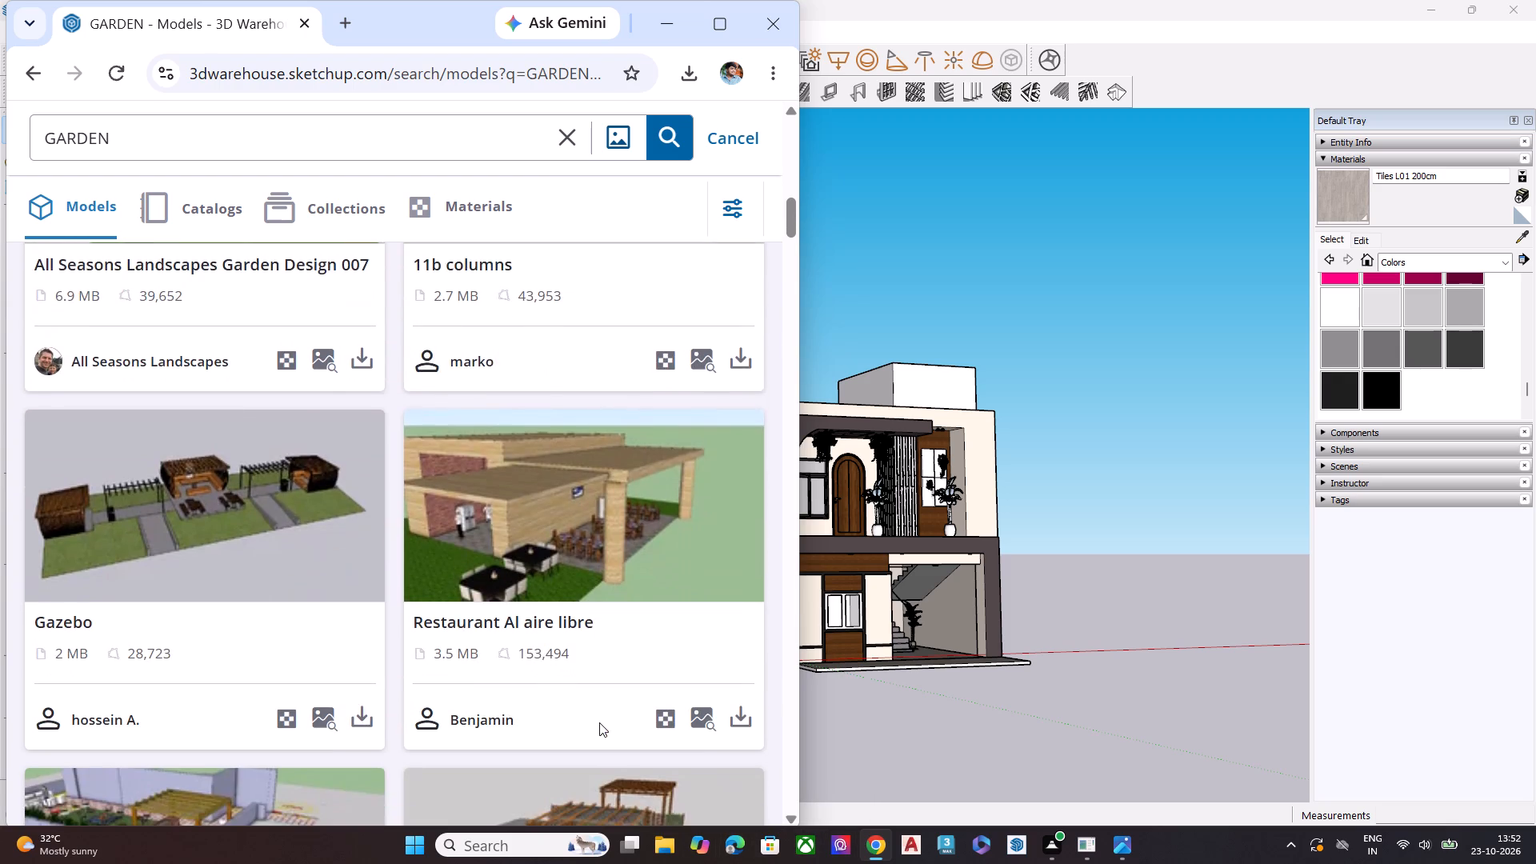
pyautogui.scroll(-12, 578, 642)
pyautogui.scroll(3, 577, 605)
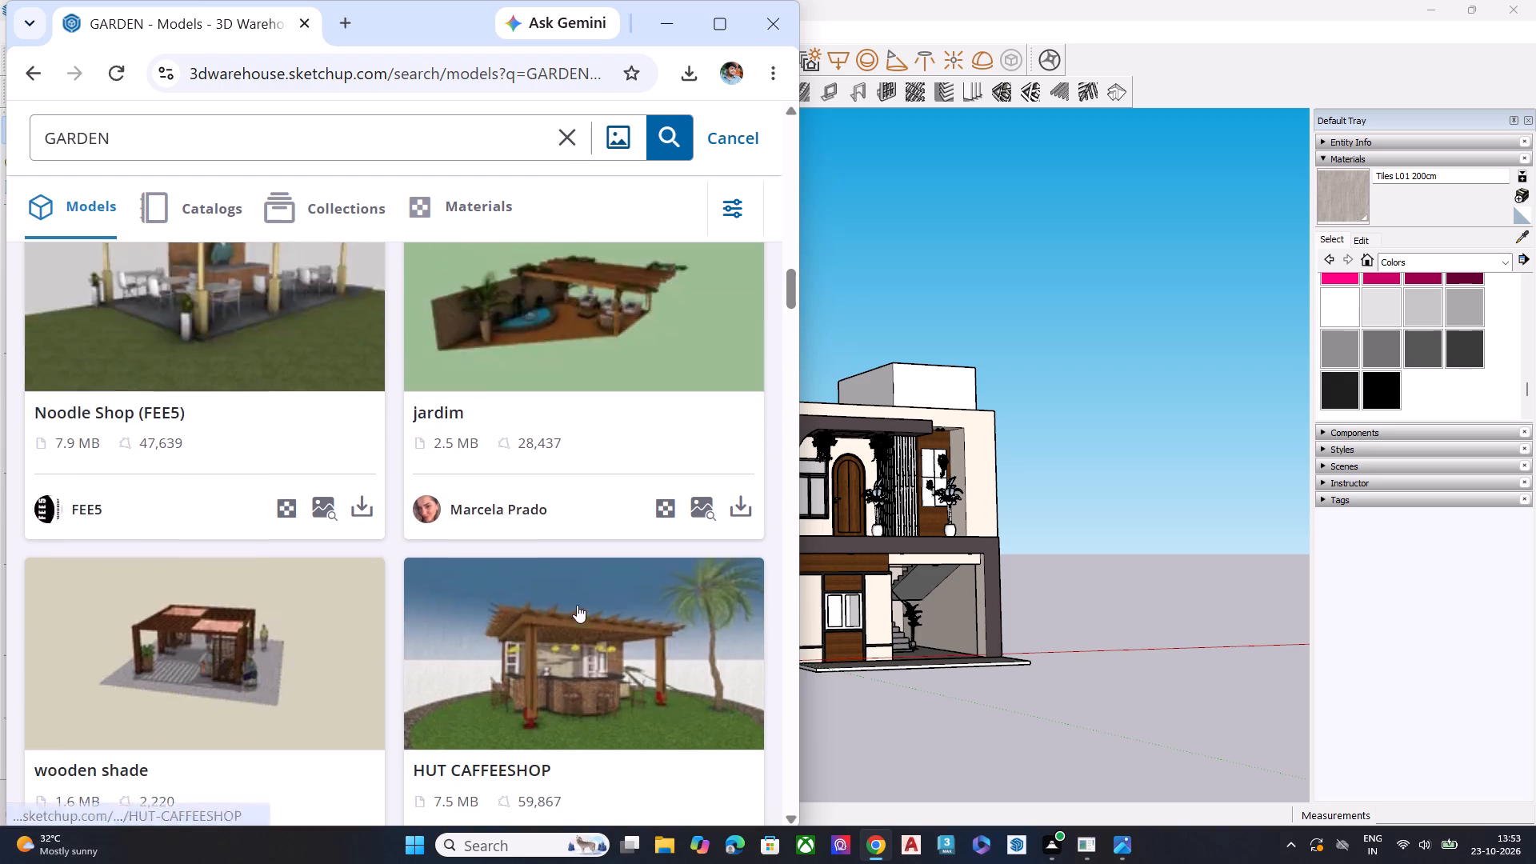
pyautogui.scroll(1, 577, 605)
pyautogui.scroll(-2, 579, 622)
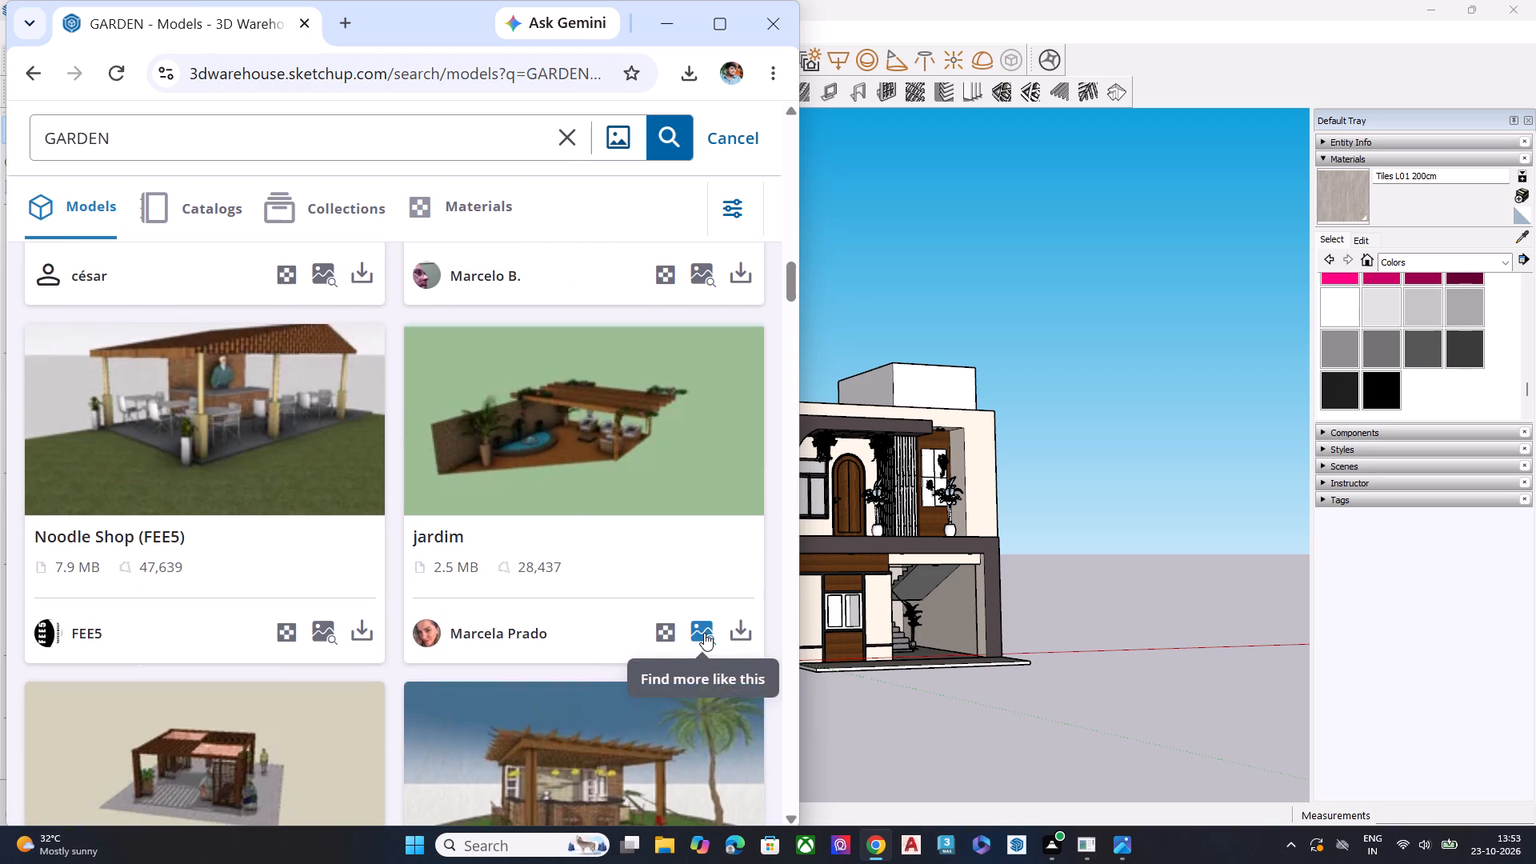
pyautogui.click(704, 633)
# Examine the models similar to jardim, from pergola2 and backyard design through Shipping Container to Awsome deck and piscine modernee, and leave the browser.
pyautogui.scroll(4, 522, 611)
pyautogui.scroll(-1, 519, 611)
pyautogui.scroll(3, 518, 612)
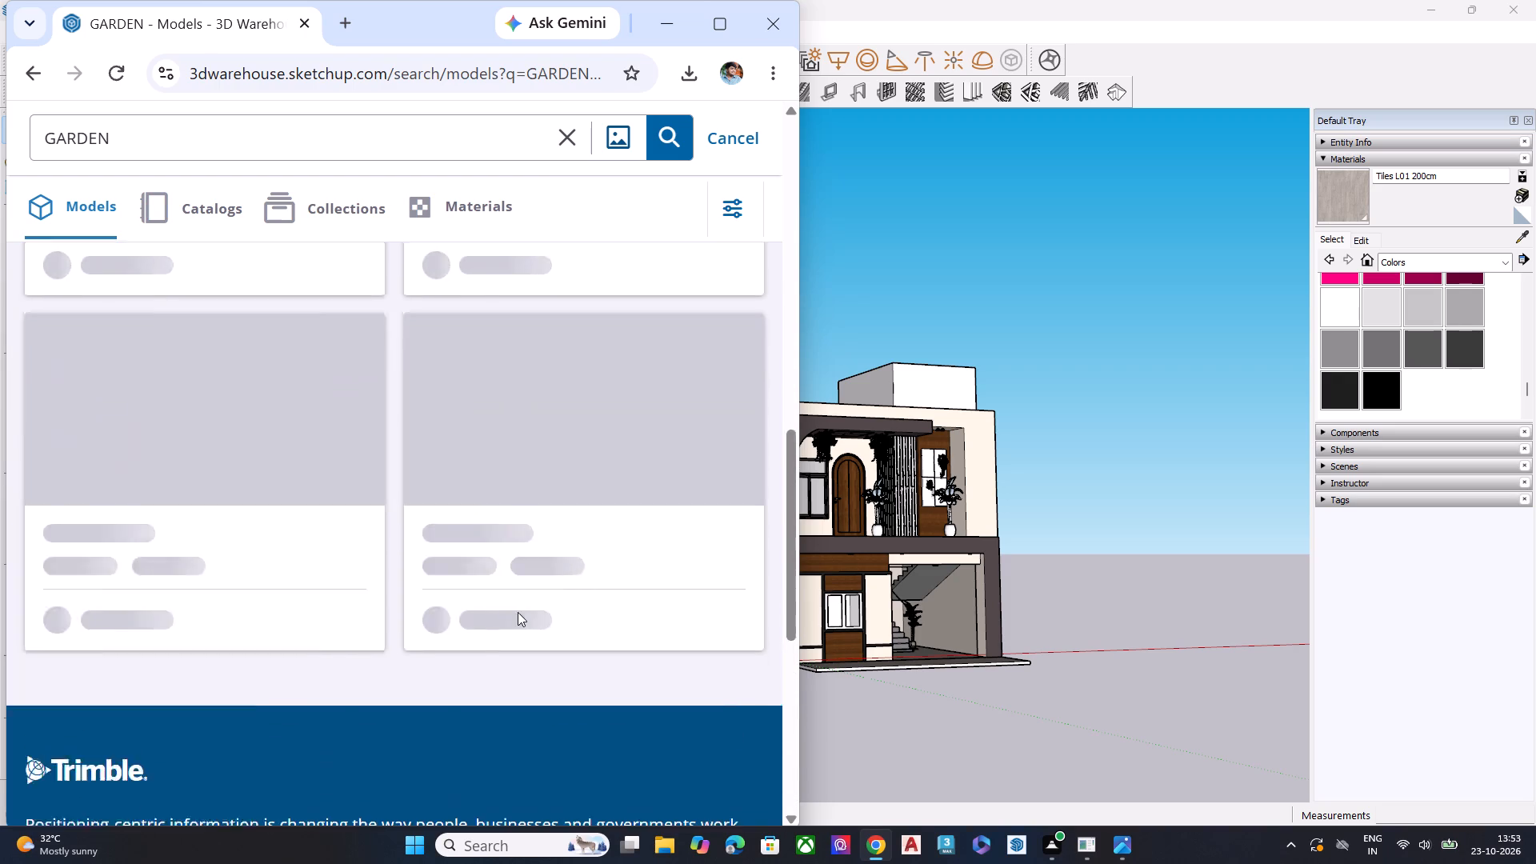
pyautogui.scroll(15, 518, 612)
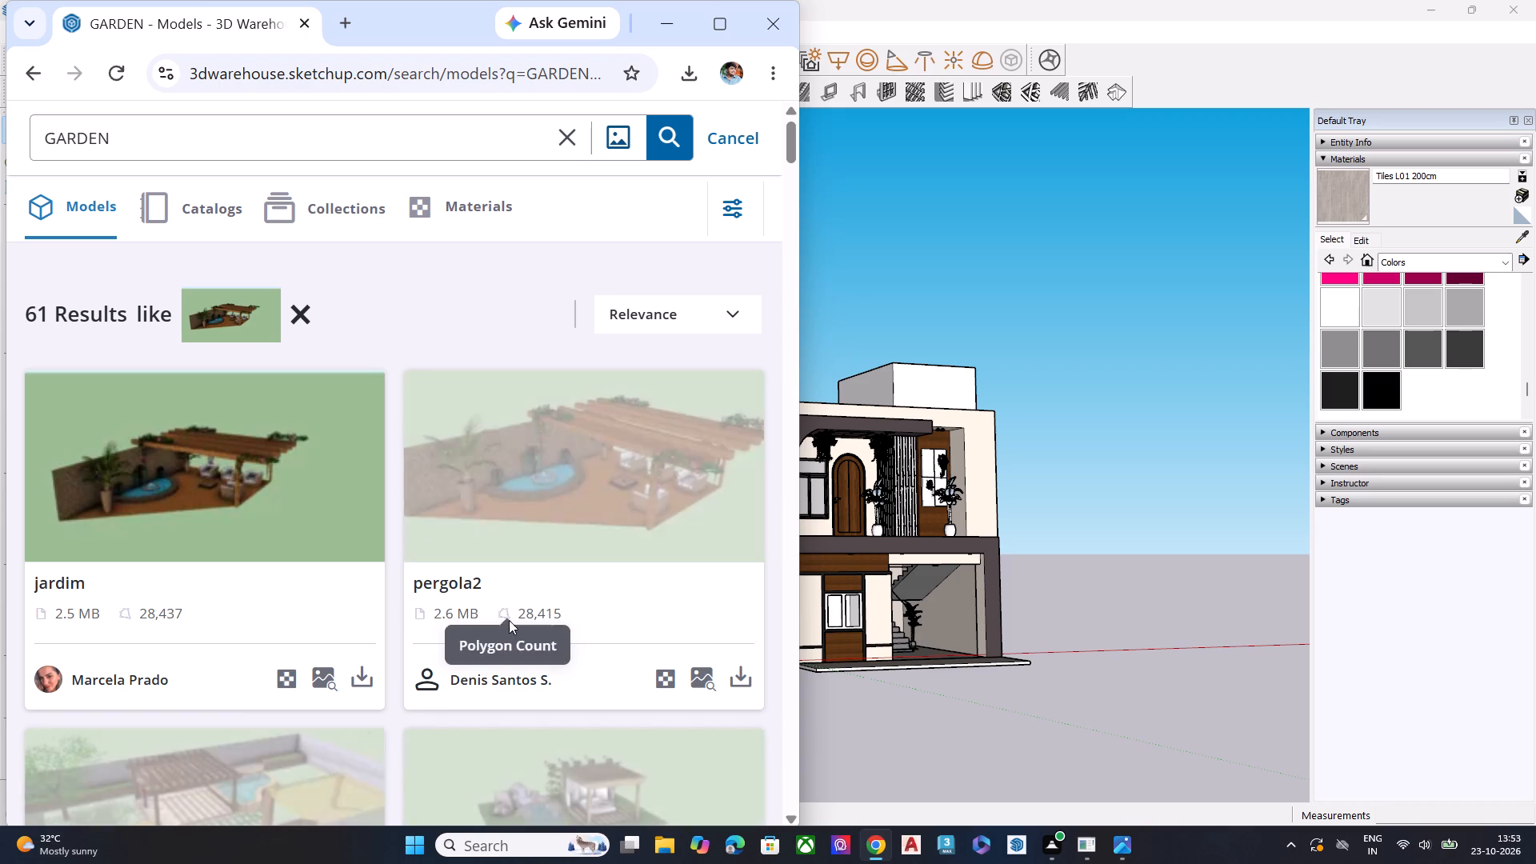
pyautogui.scroll(-4, 570, 542)
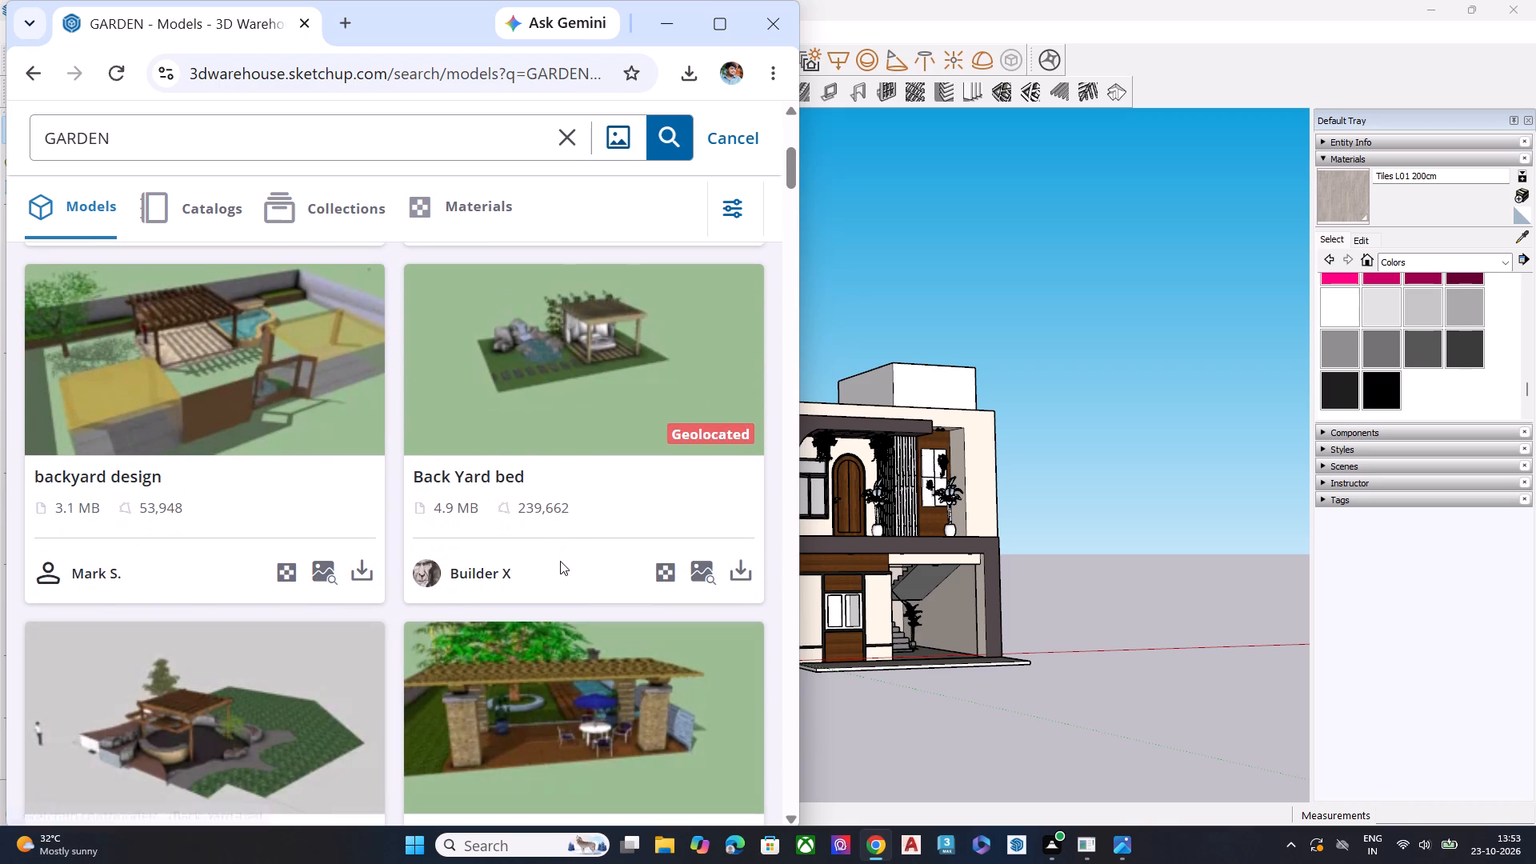
pyautogui.scroll(-4, 560, 561)
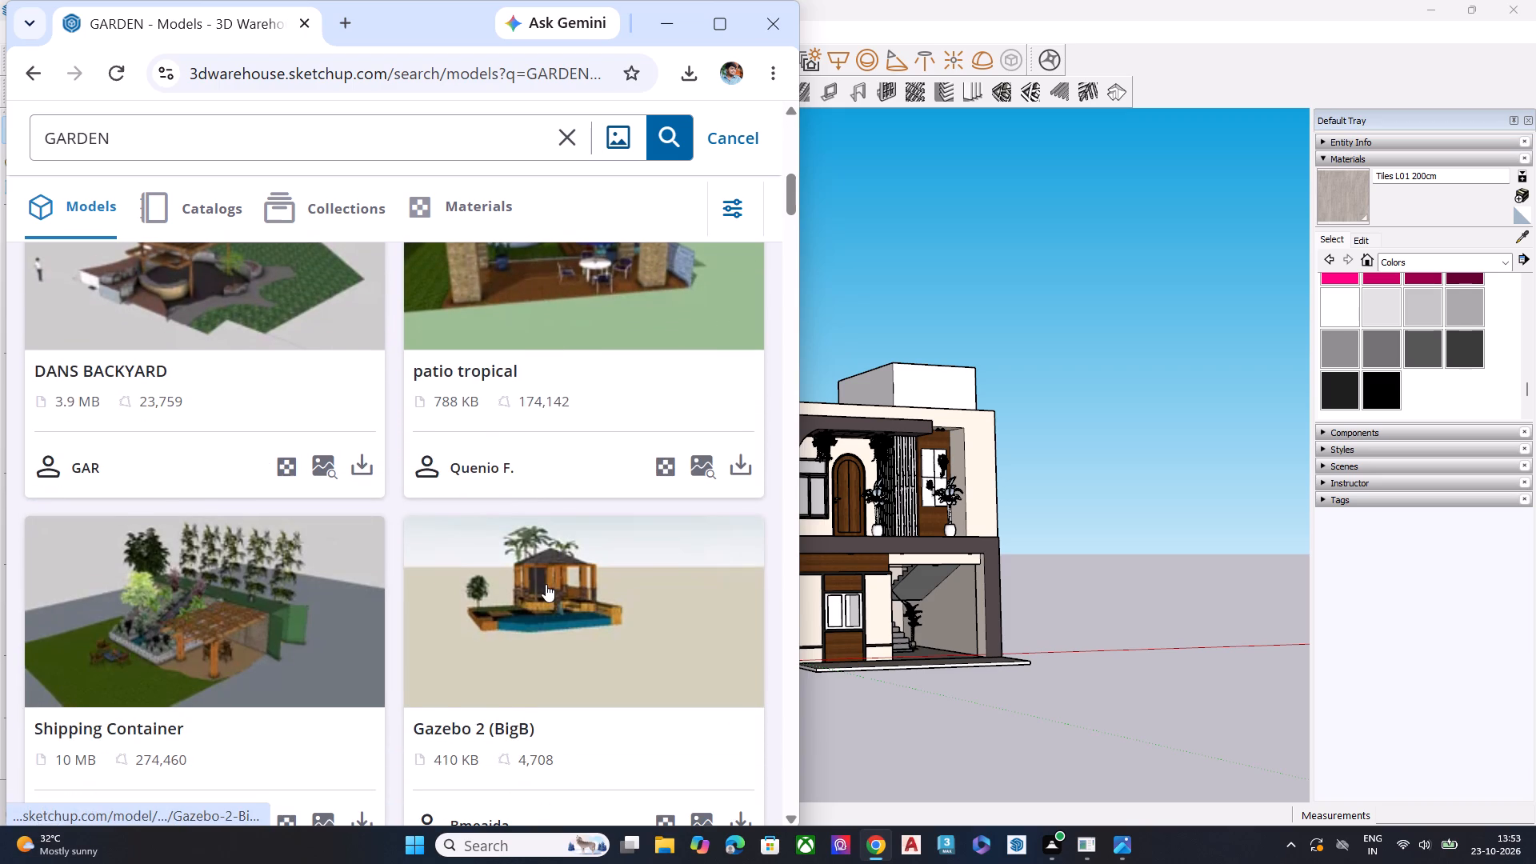
pyautogui.scroll(-6, 546, 584)
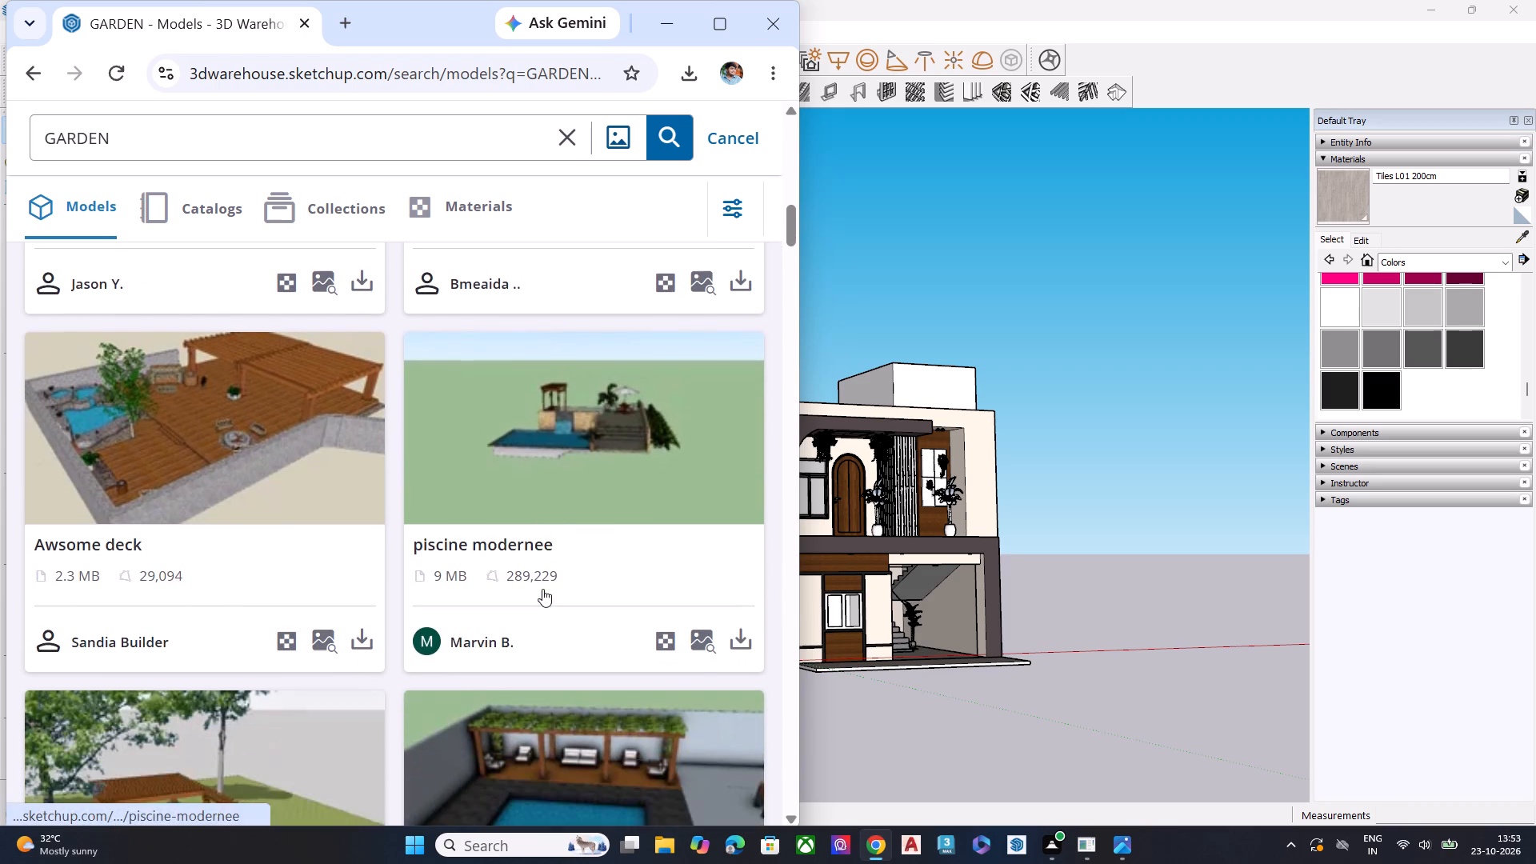
pyautogui.scroll(-1, 542, 589)
pyautogui.click(770, 39)
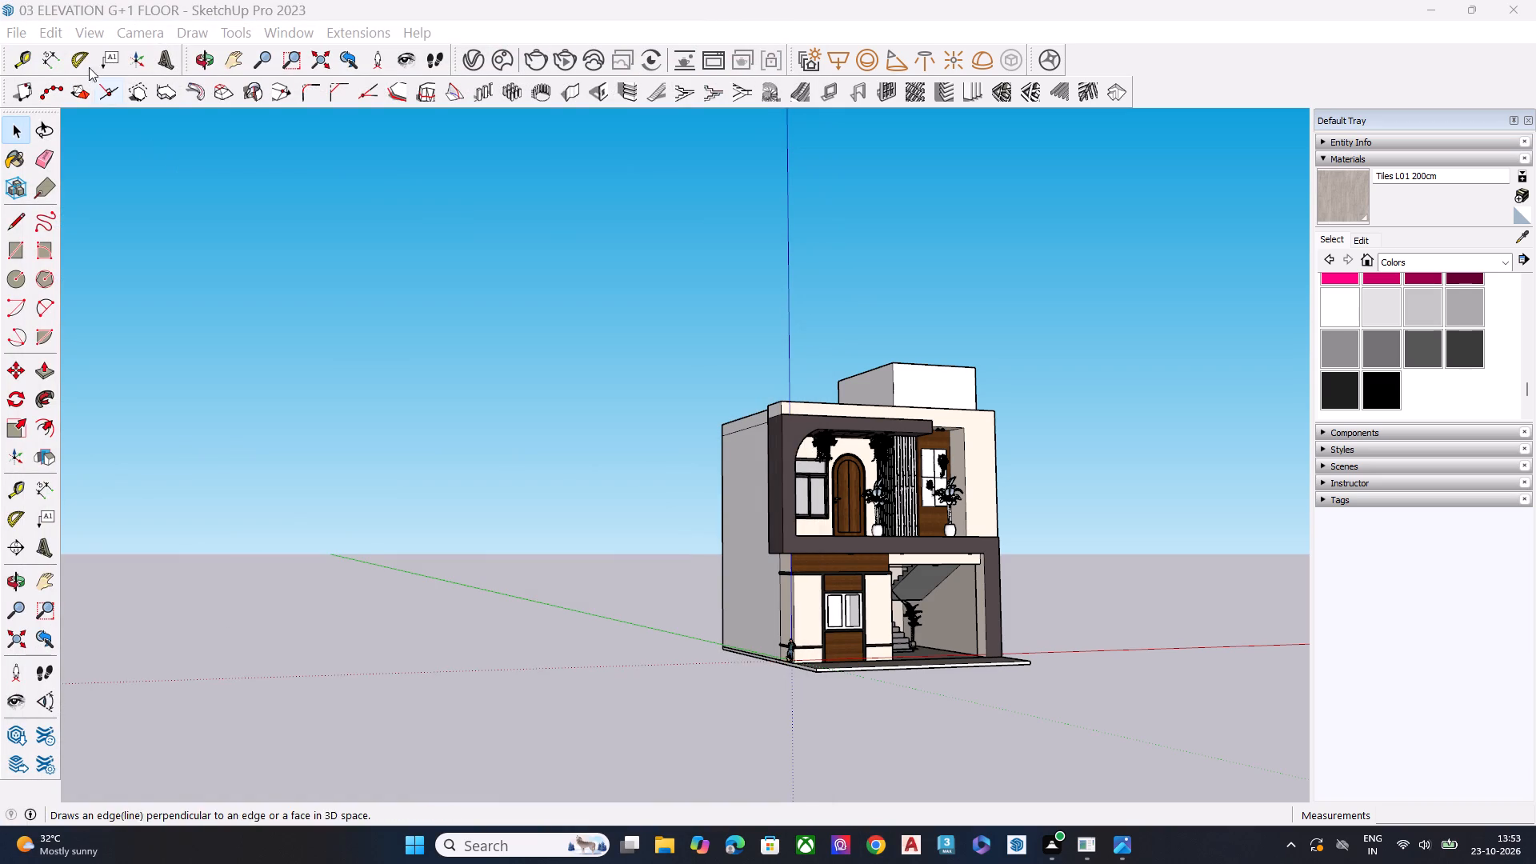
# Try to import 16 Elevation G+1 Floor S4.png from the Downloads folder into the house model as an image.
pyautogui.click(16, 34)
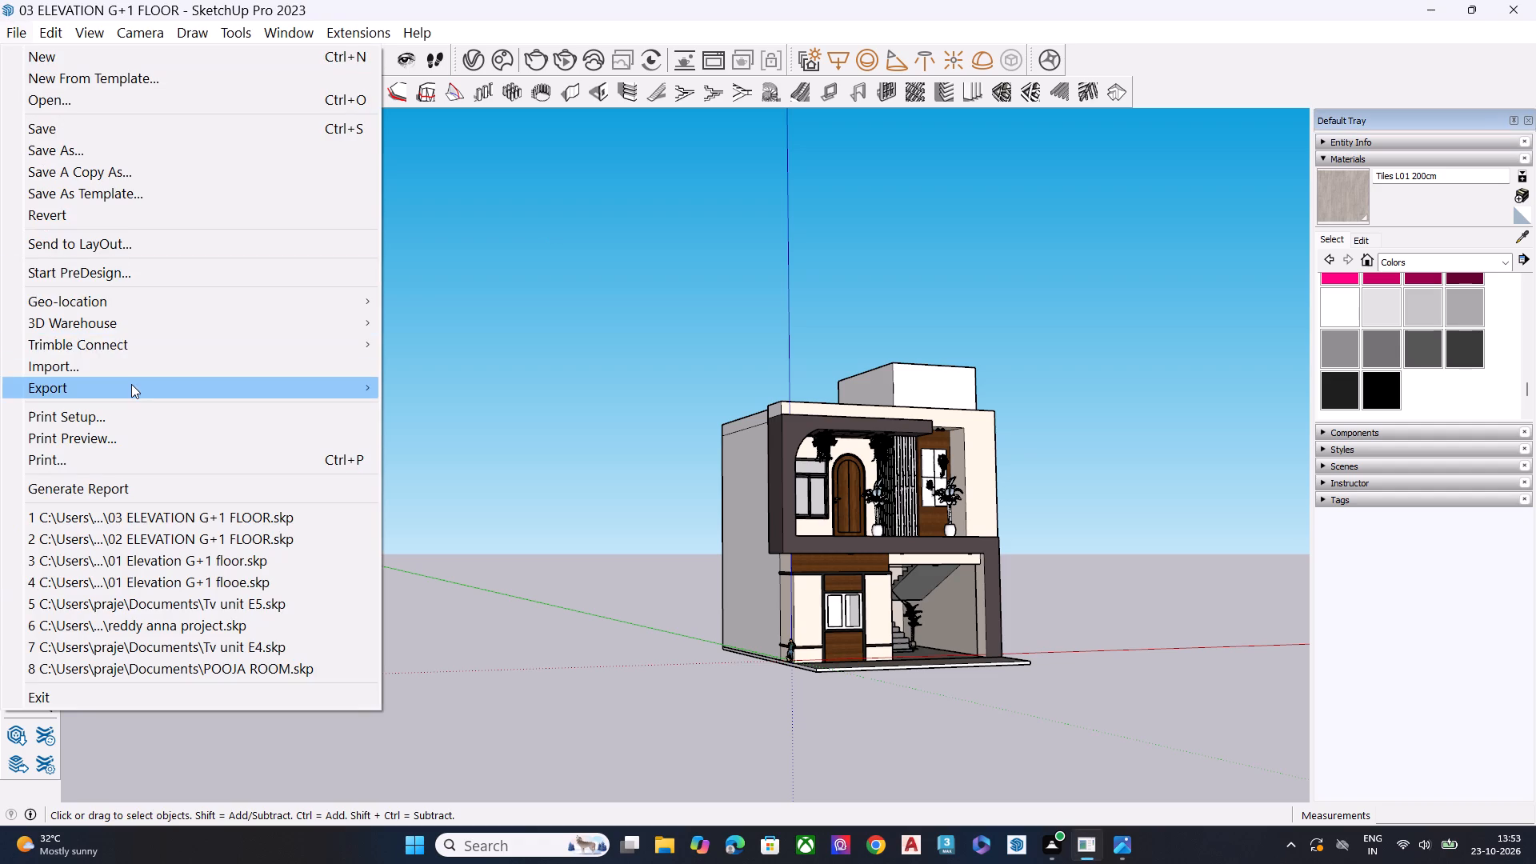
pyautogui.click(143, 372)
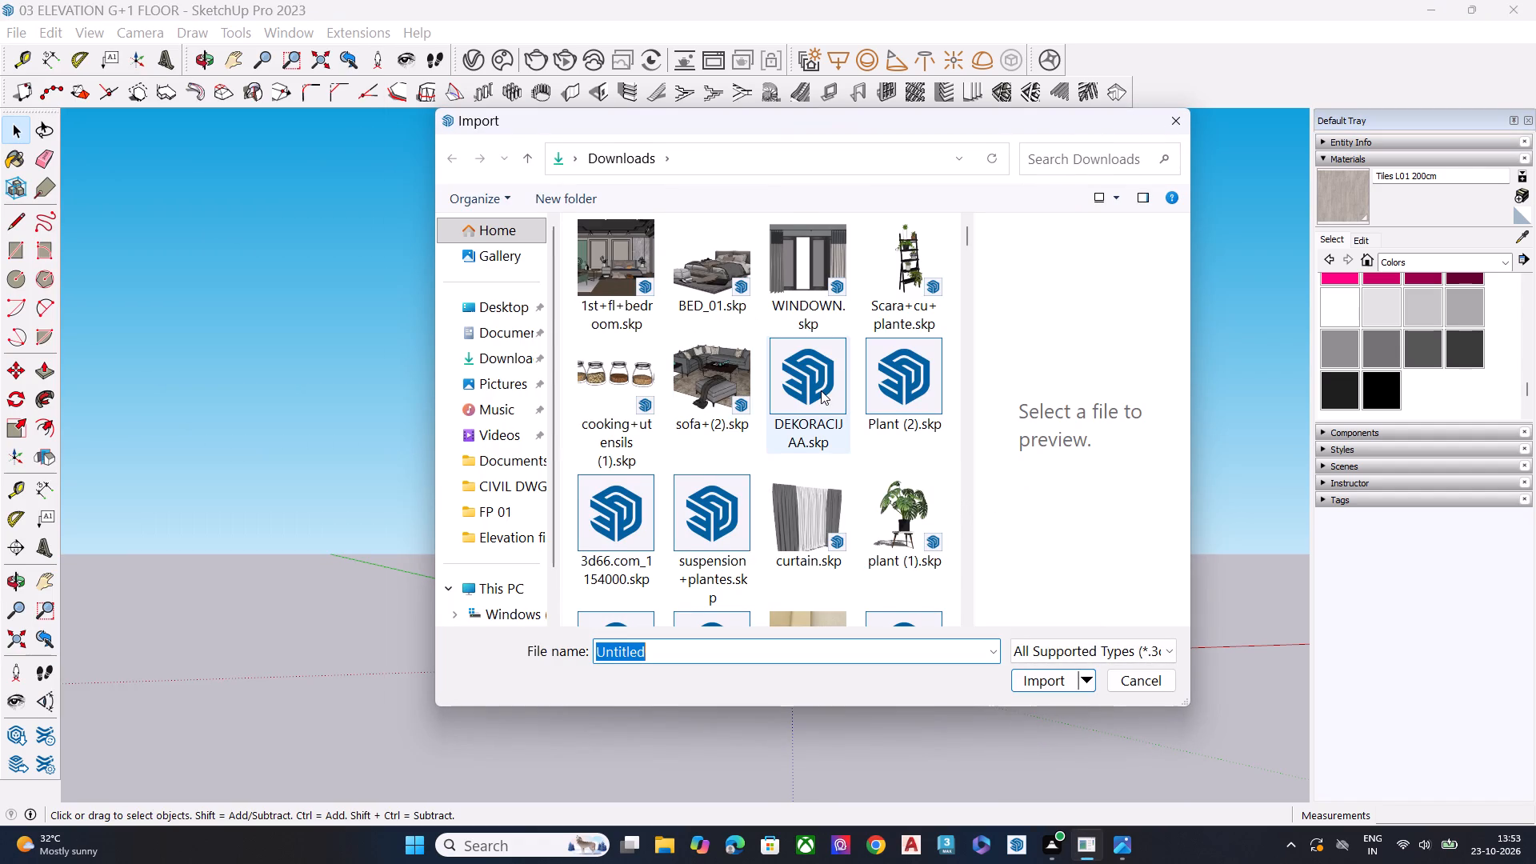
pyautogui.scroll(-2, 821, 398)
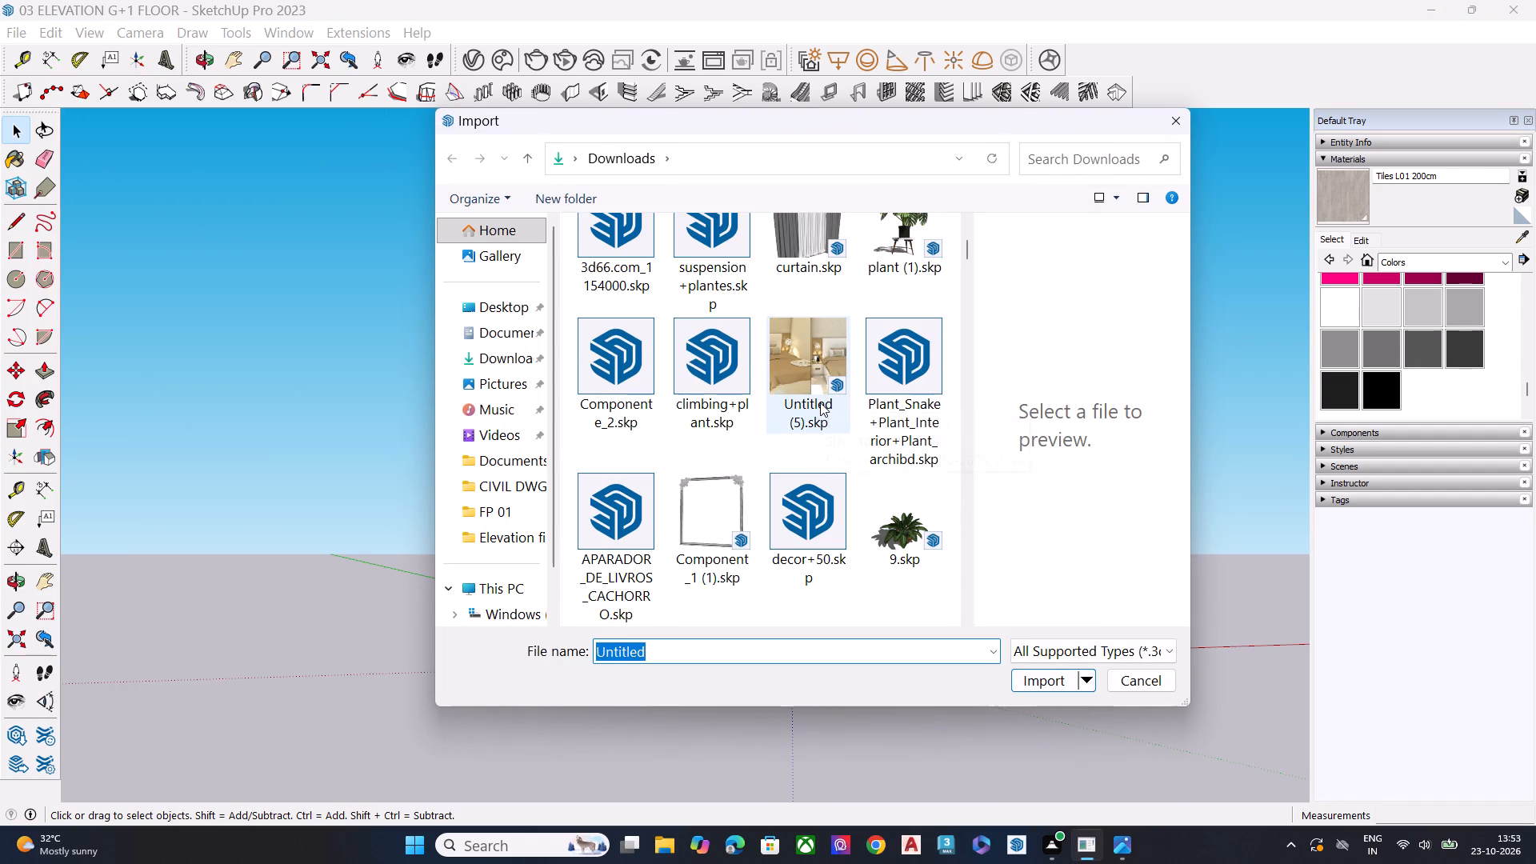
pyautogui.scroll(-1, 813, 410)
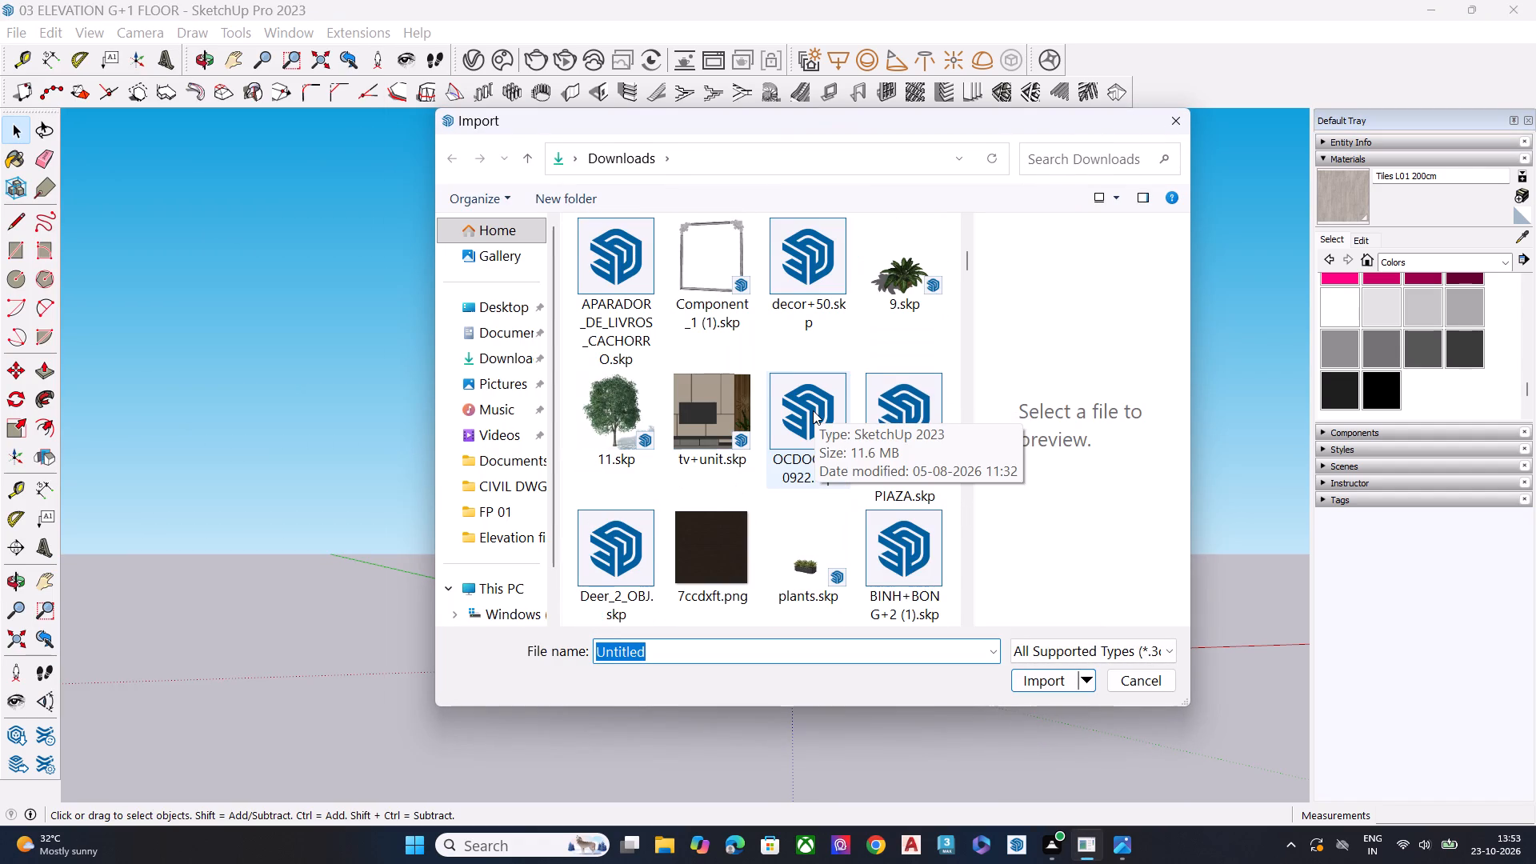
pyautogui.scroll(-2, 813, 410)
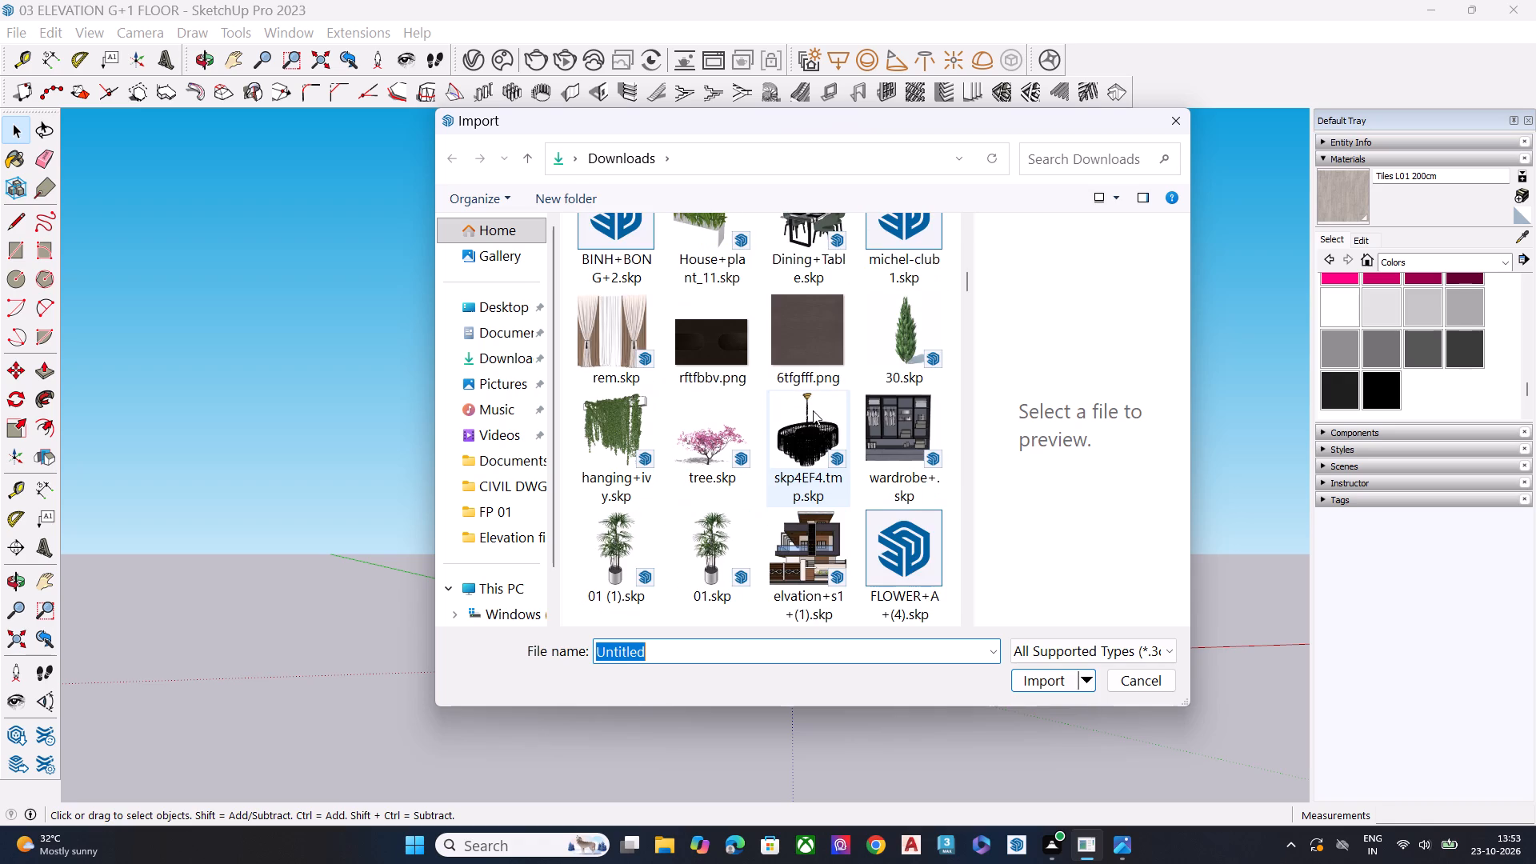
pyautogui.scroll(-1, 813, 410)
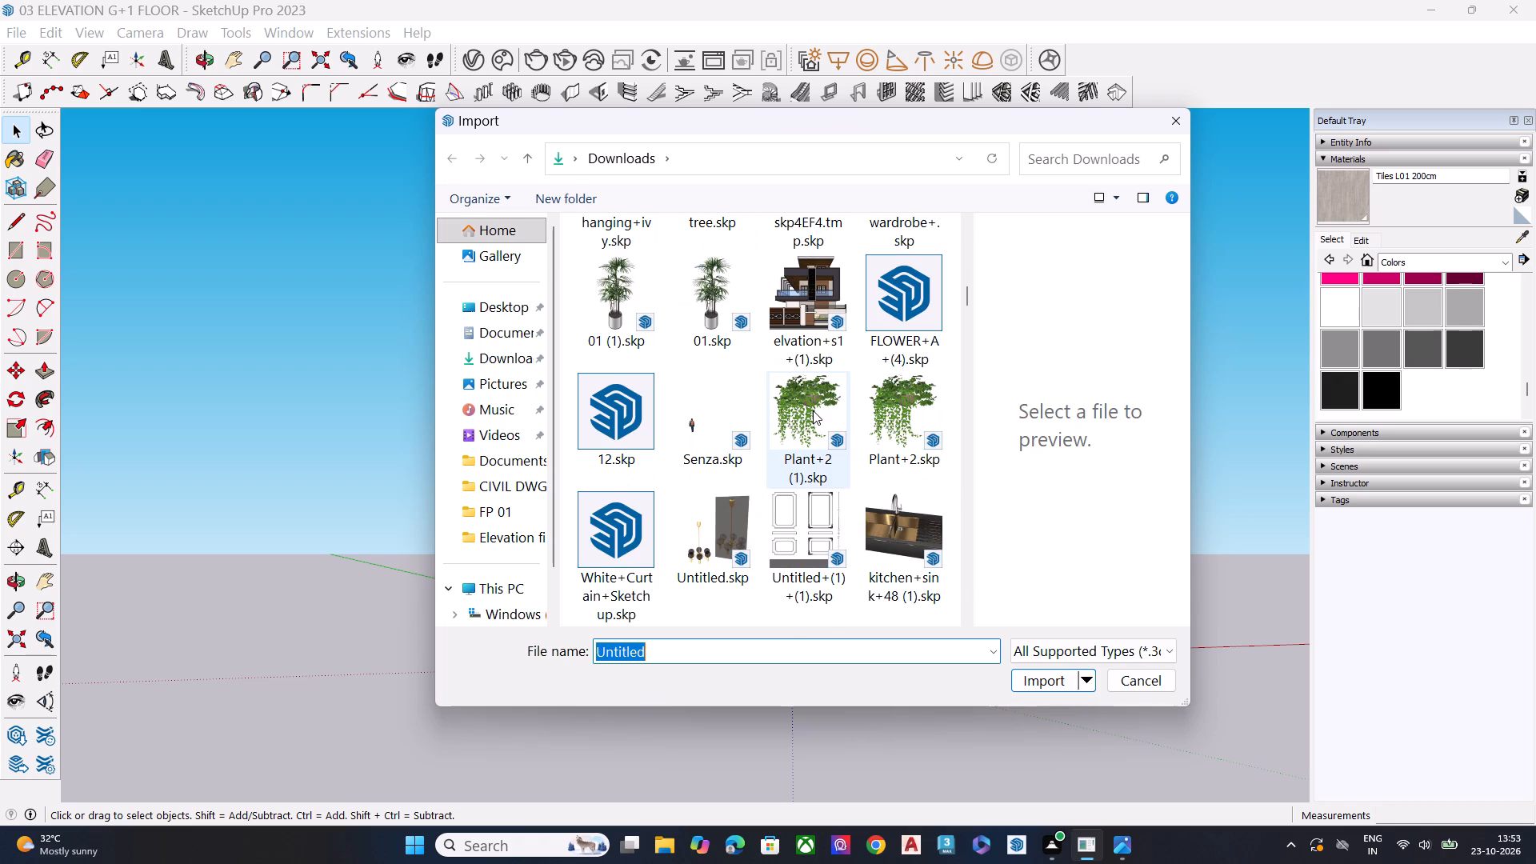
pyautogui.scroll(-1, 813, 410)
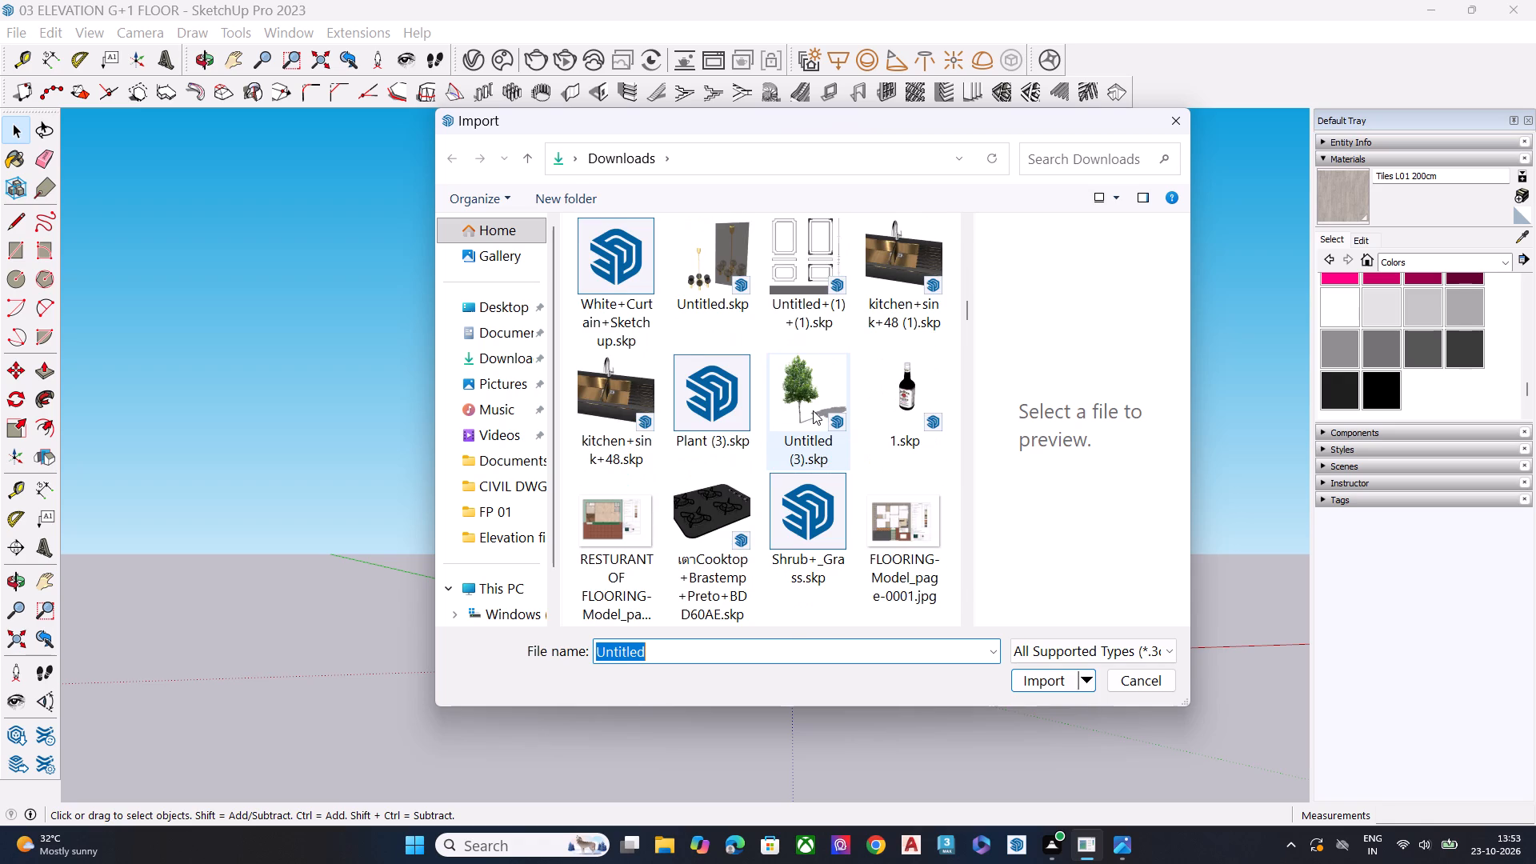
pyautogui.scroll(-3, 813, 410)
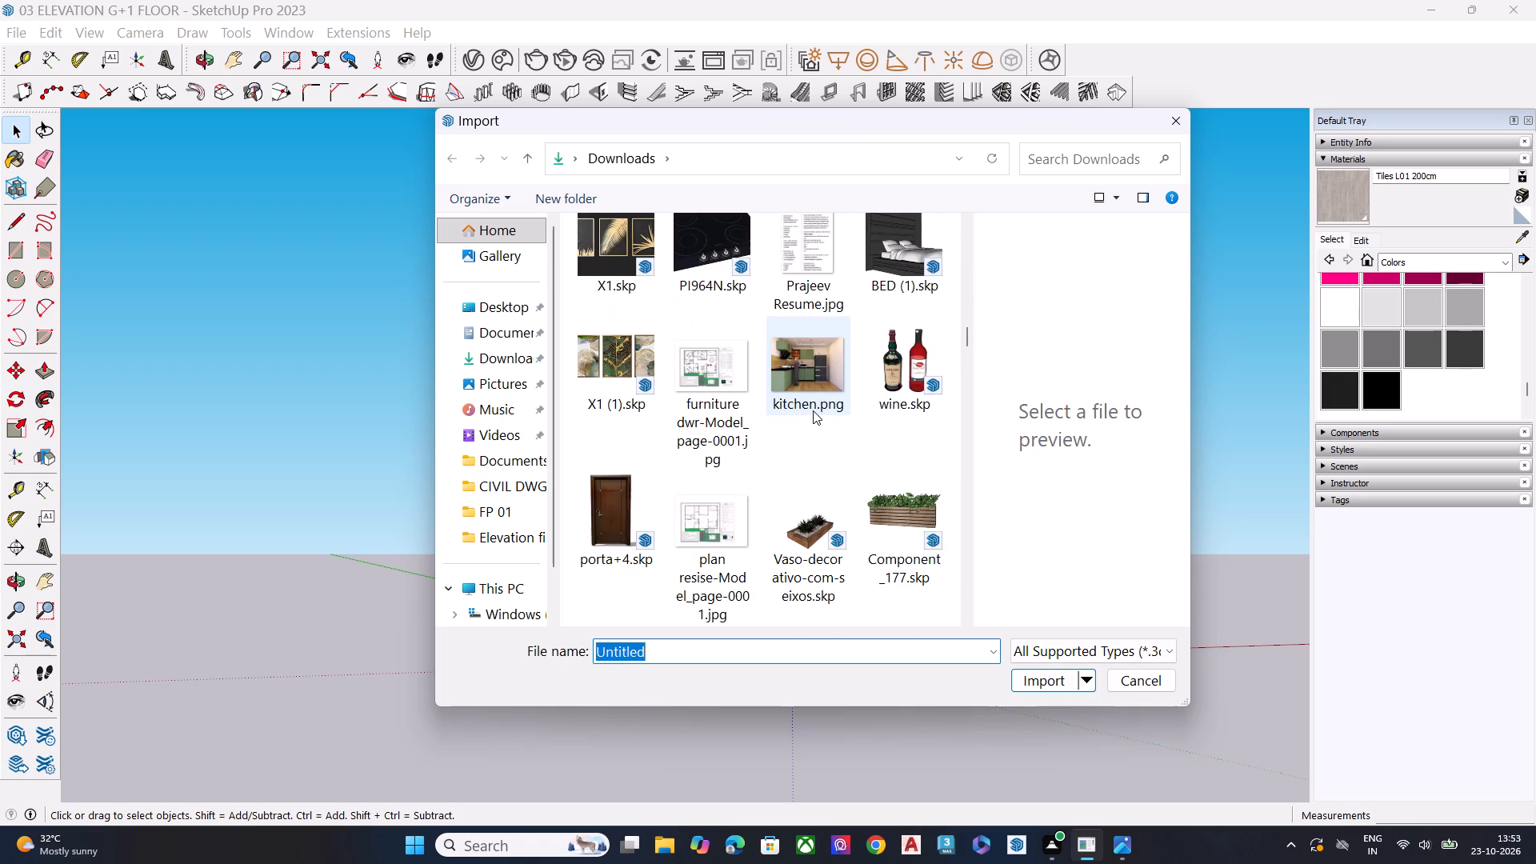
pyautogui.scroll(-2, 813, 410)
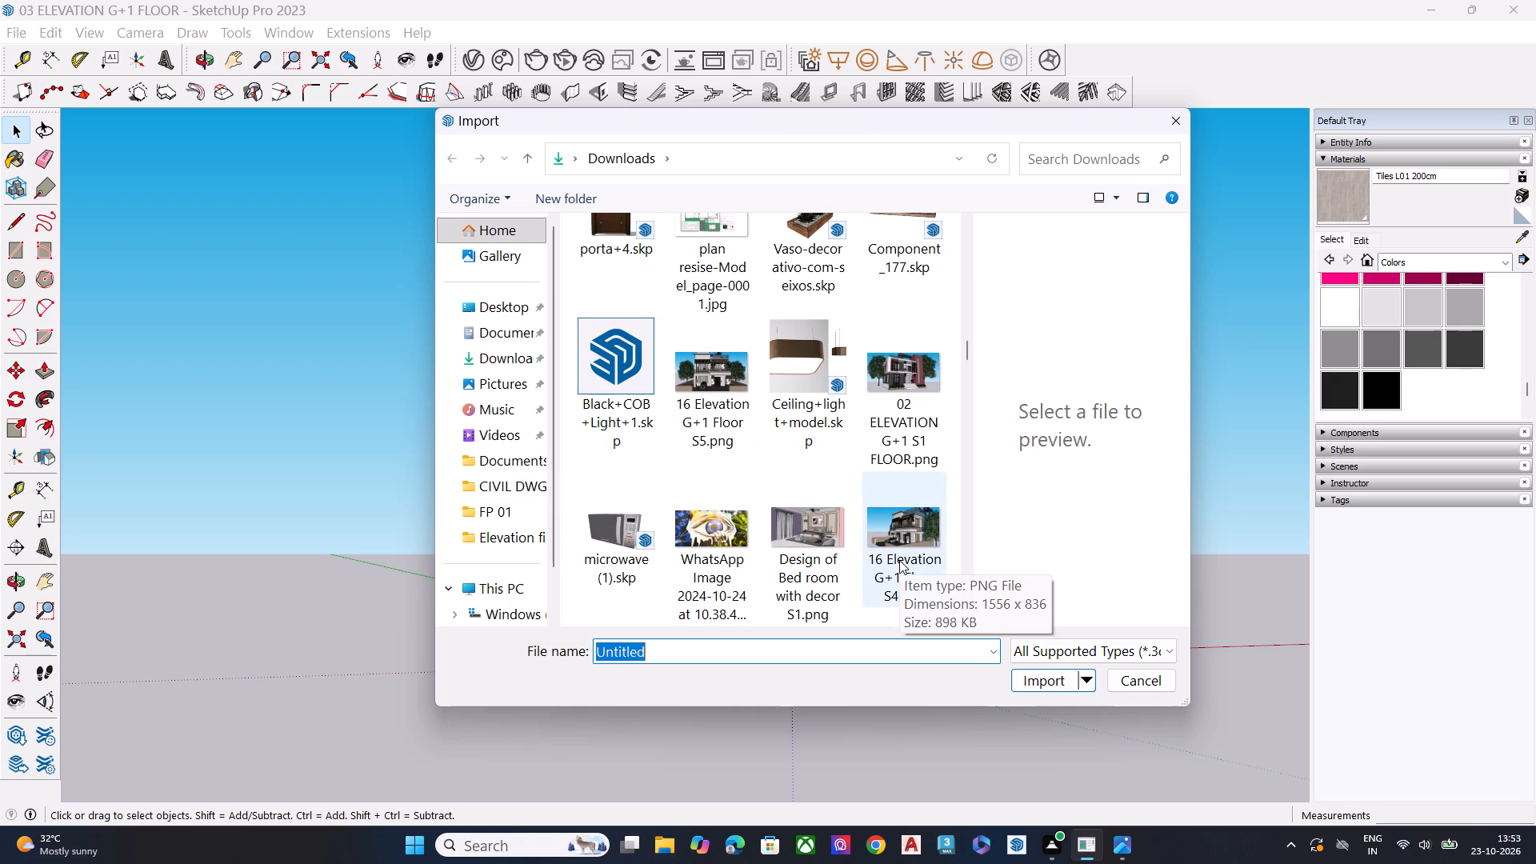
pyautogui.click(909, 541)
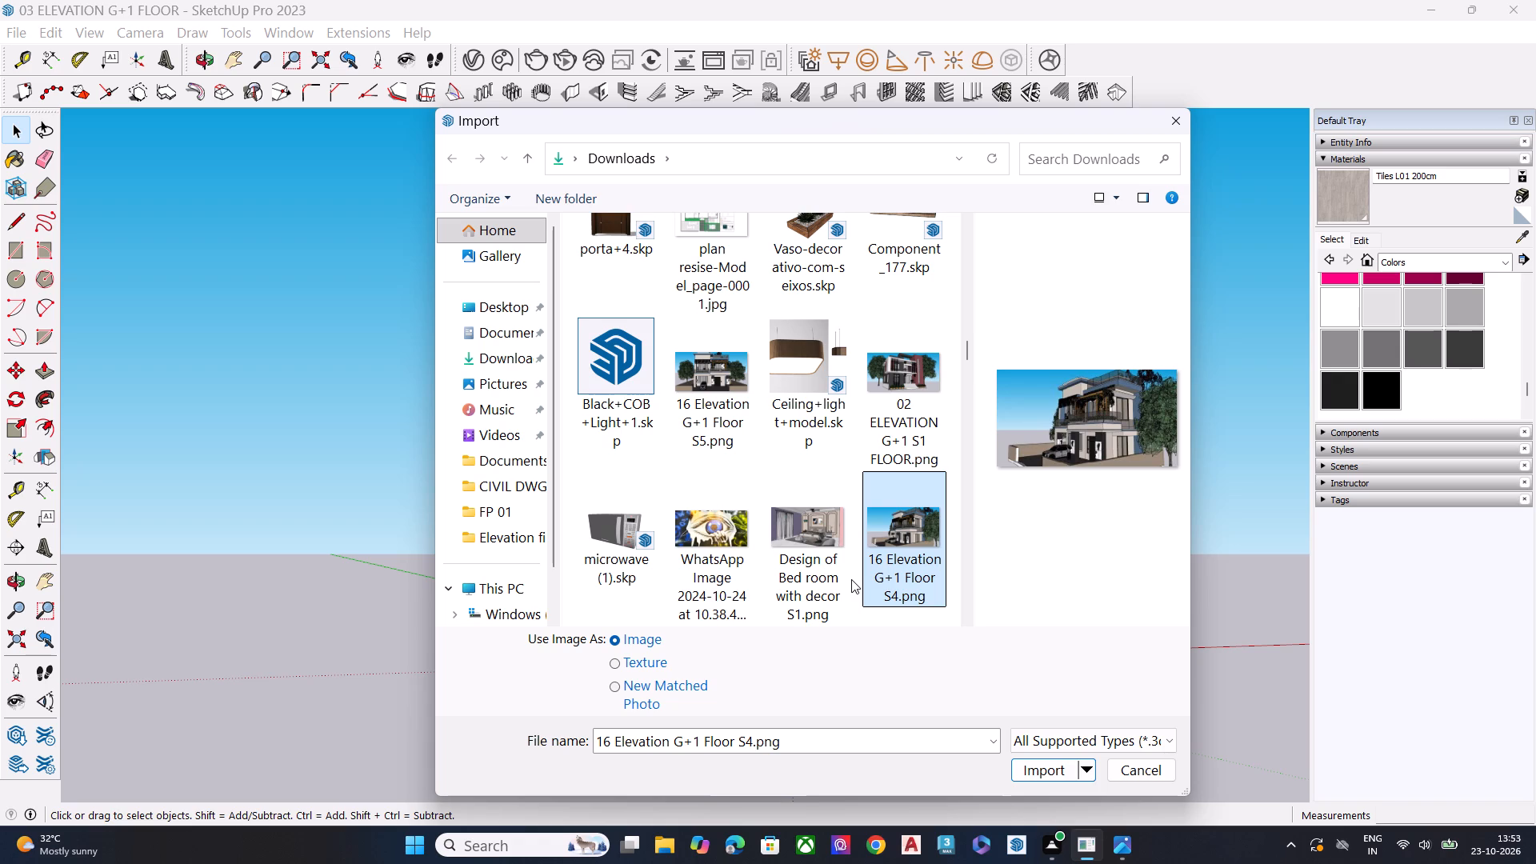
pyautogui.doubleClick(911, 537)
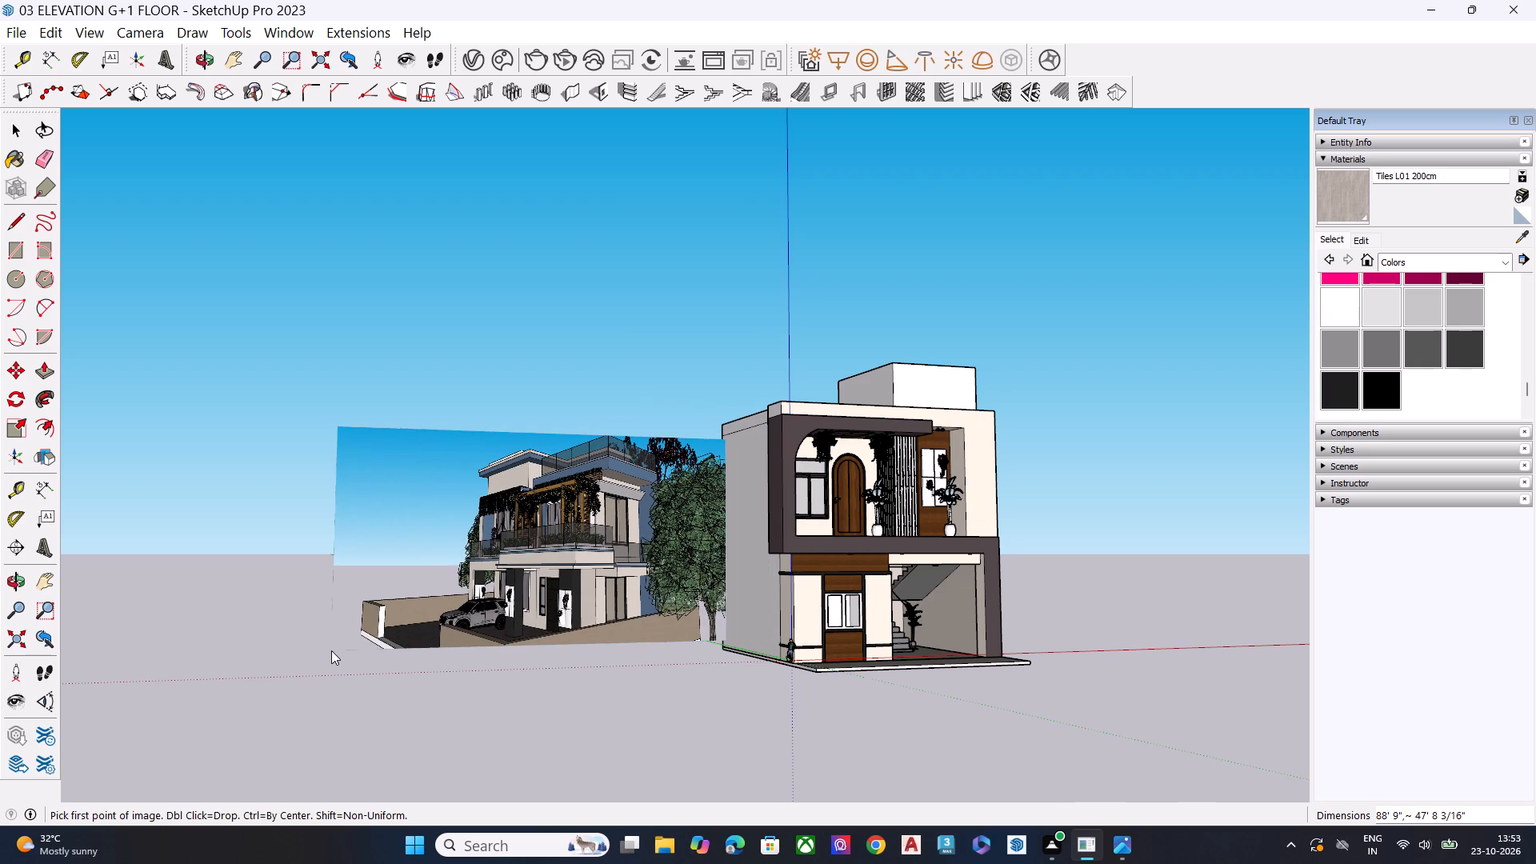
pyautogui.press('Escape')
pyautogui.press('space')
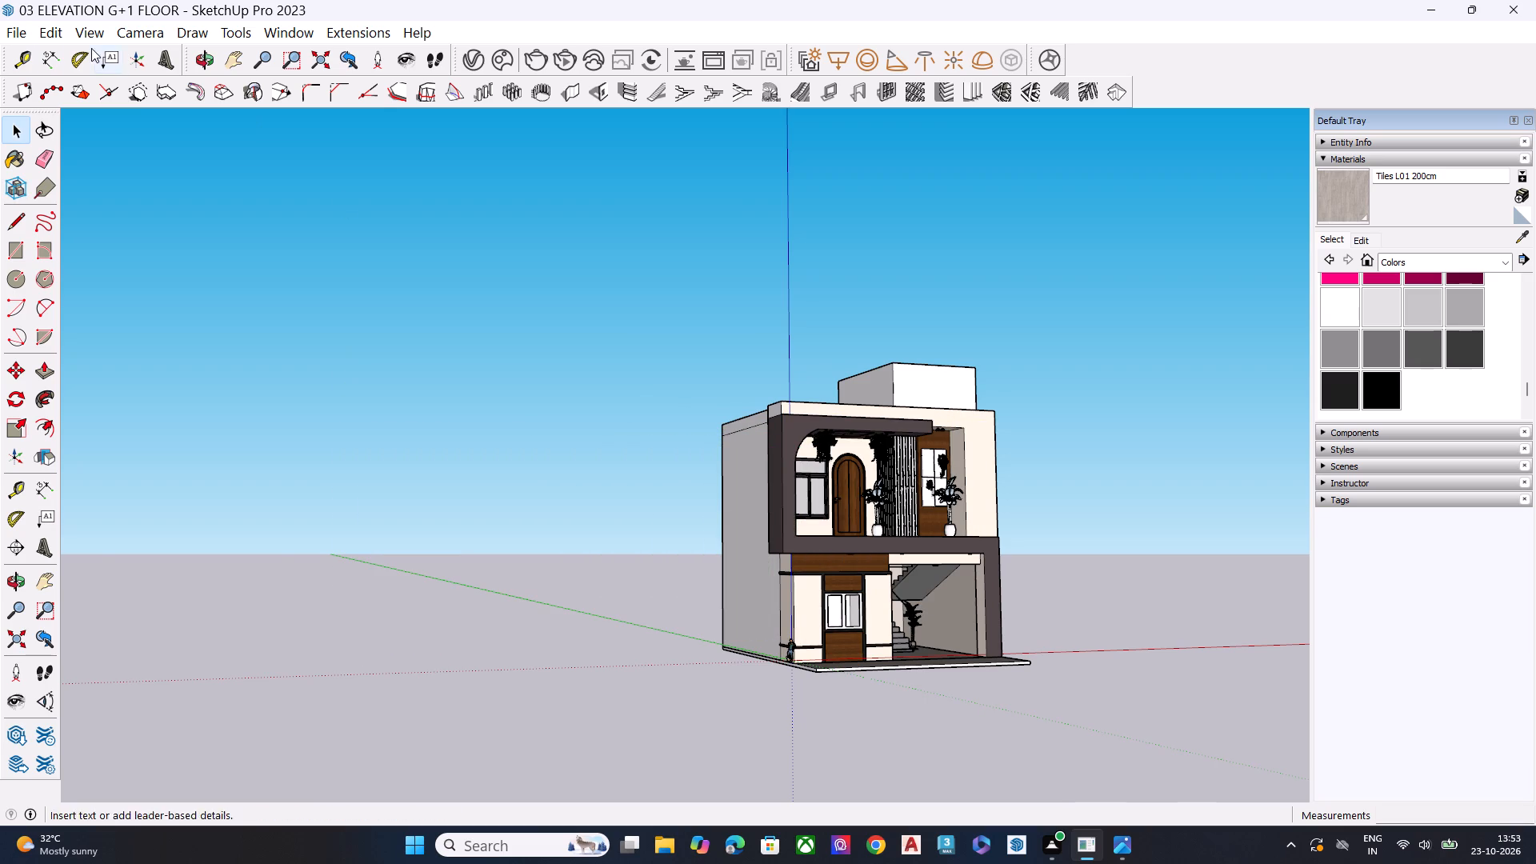
# Open 16 Elevation G+1 Floor.skp from the Documents folder, saving the changes to 03 ELEVATION G+1 FLOOR.
pyautogui.click(17, 28)
pyautogui.scroll(-3, 147, 531)
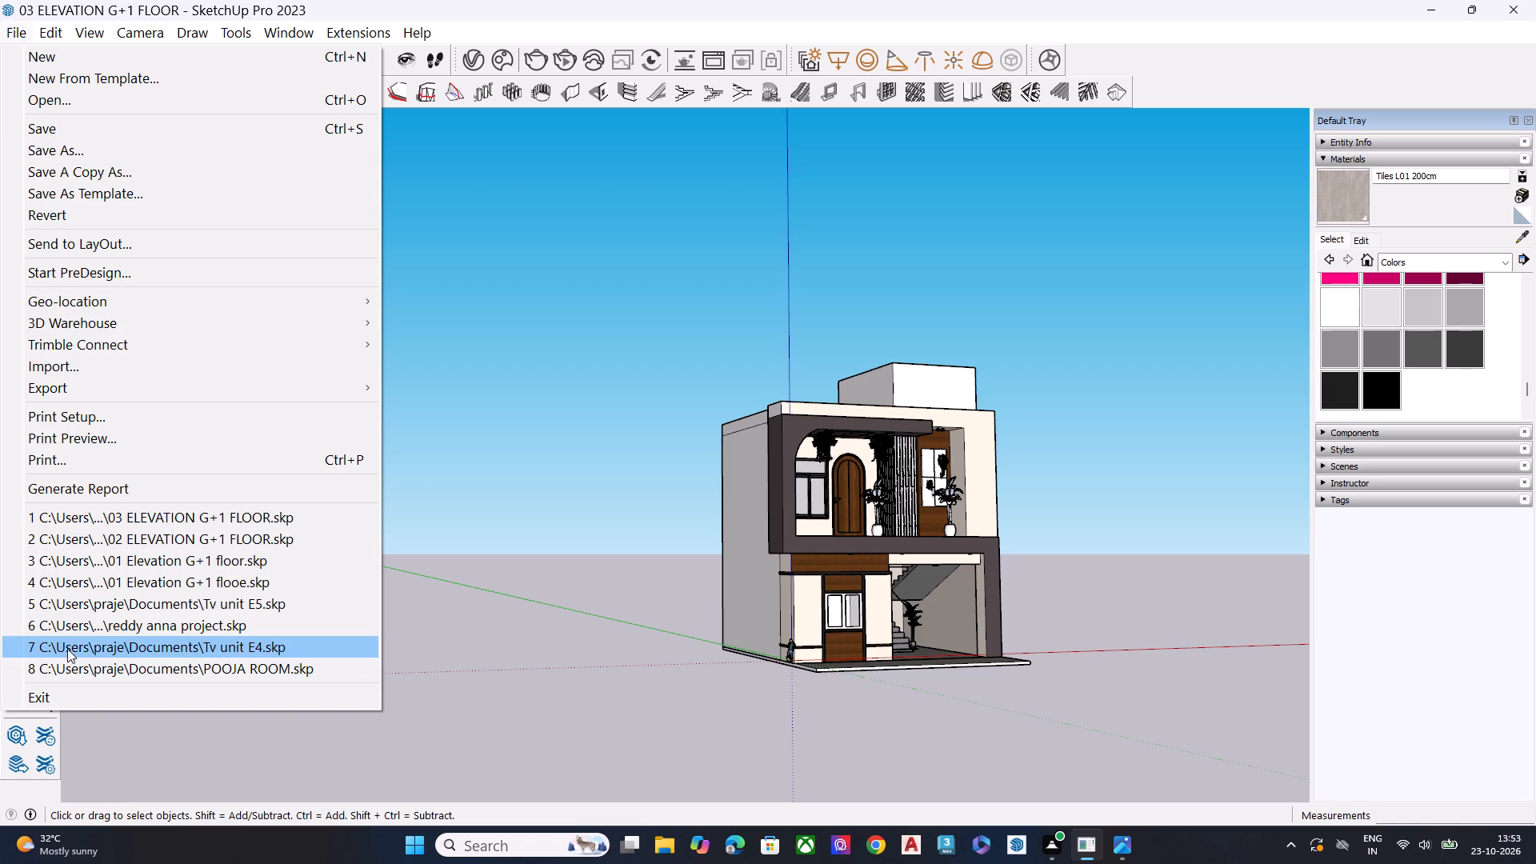
pyautogui.click(112, 106)
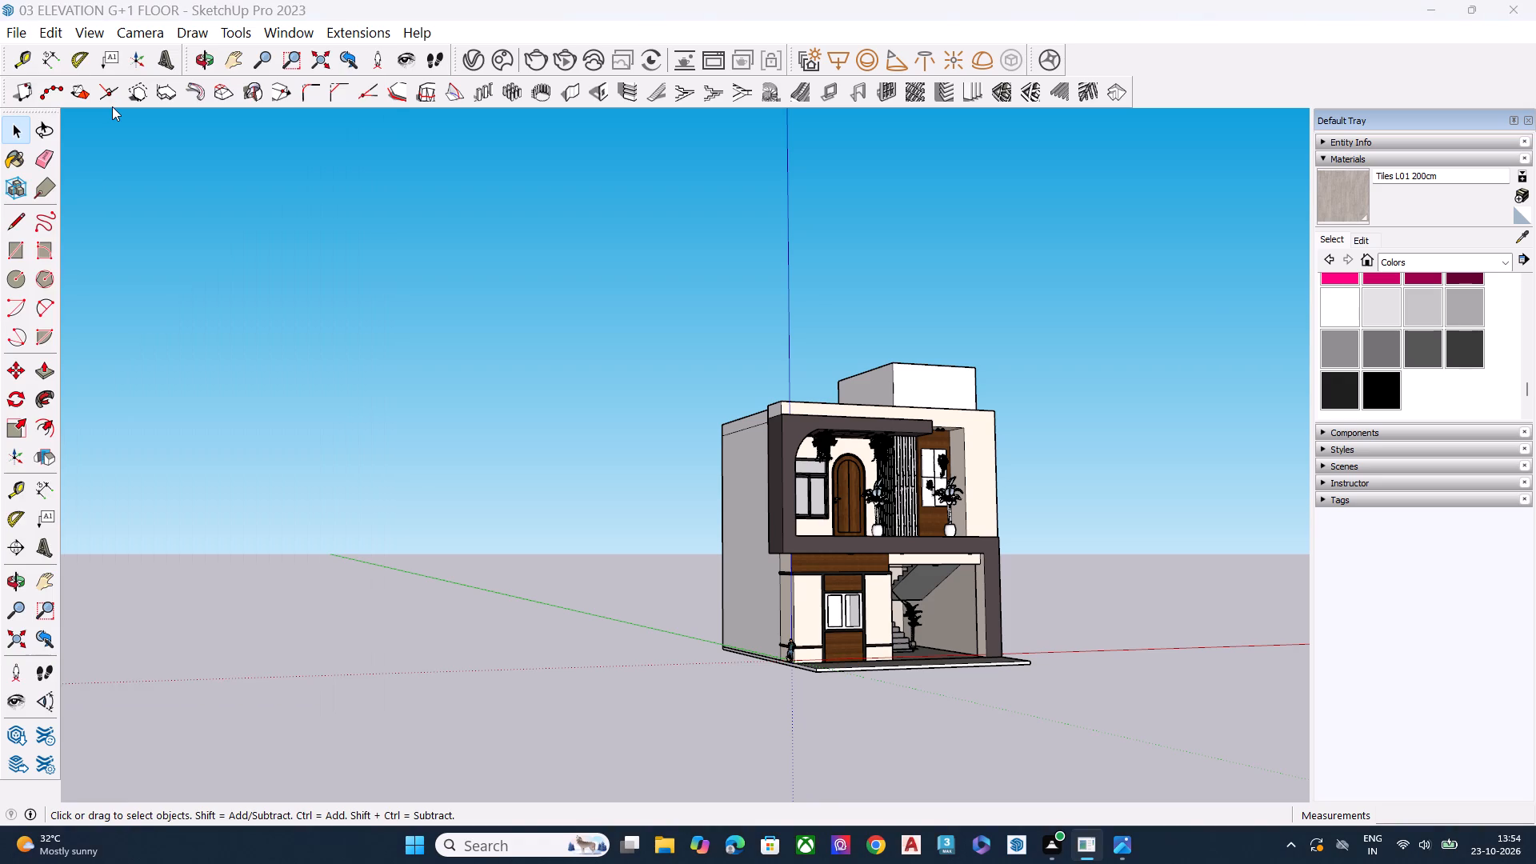
pyautogui.scroll(-4, 784, 419)
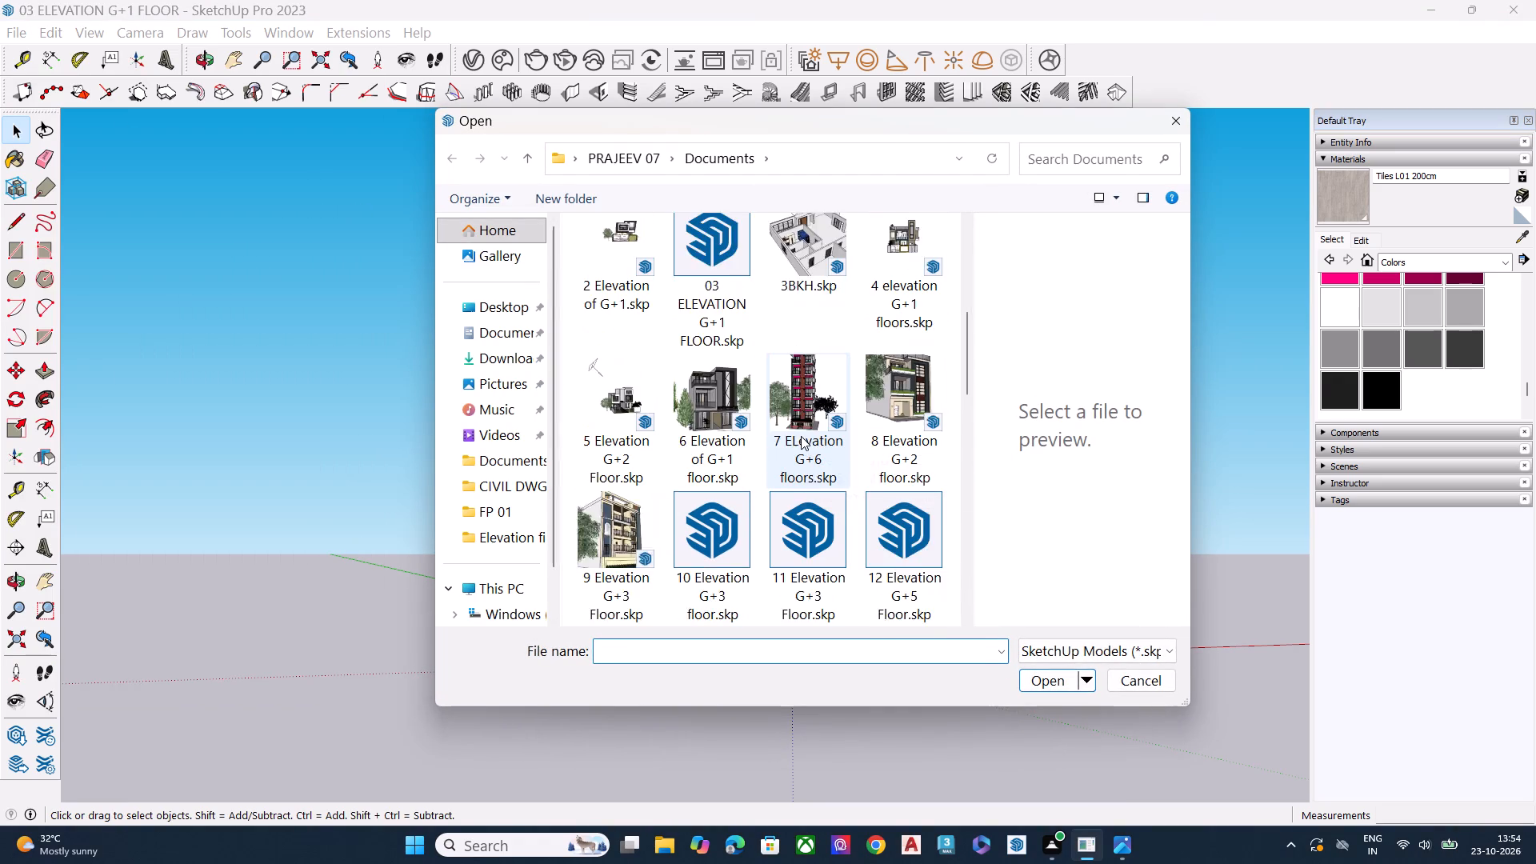
pyautogui.scroll(-1, 801, 436)
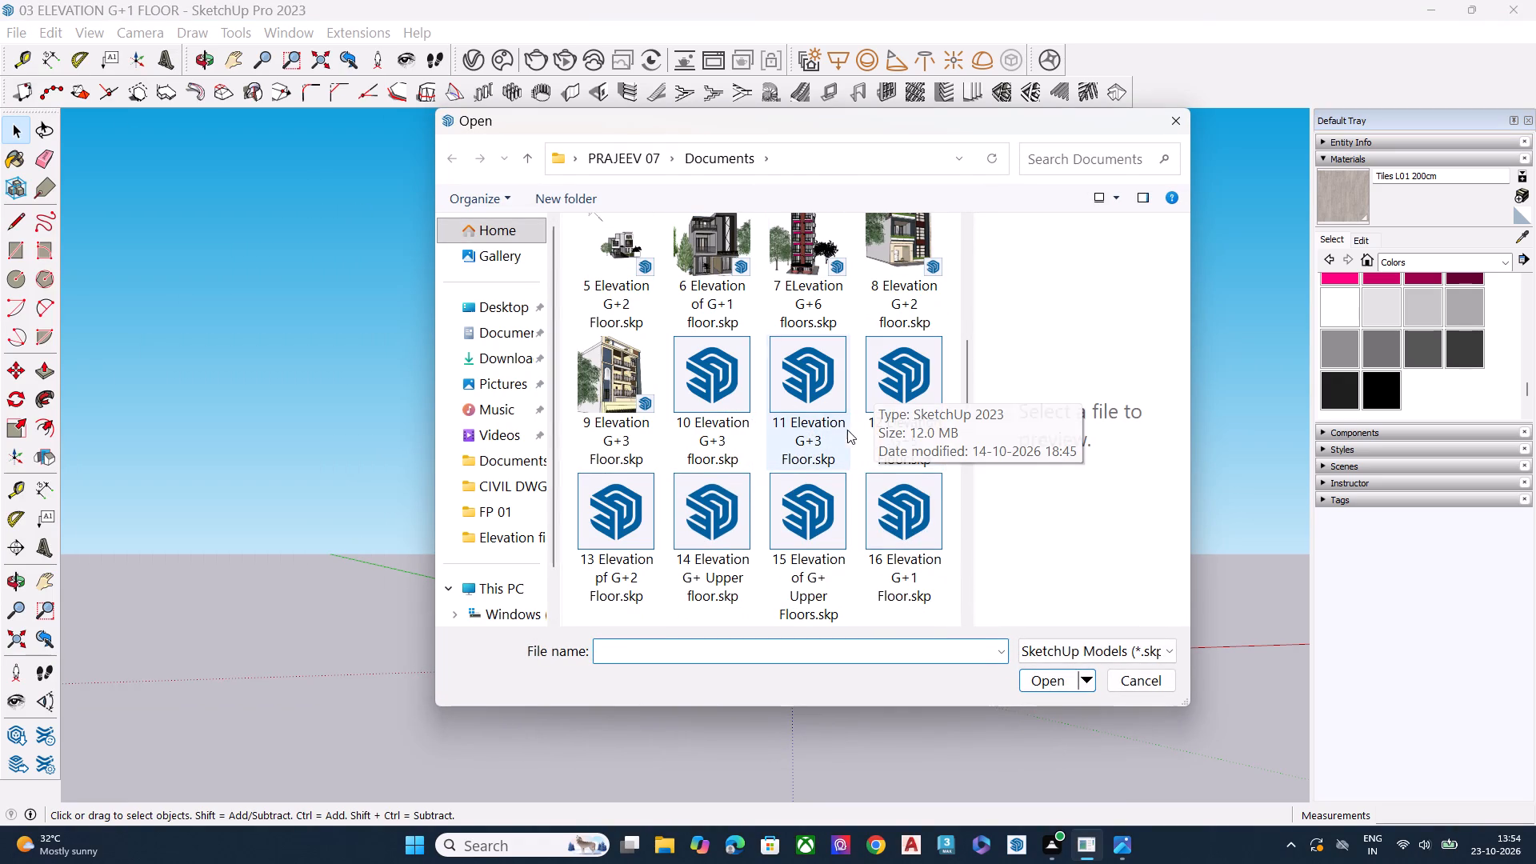
pyautogui.scroll(4, 818, 394)
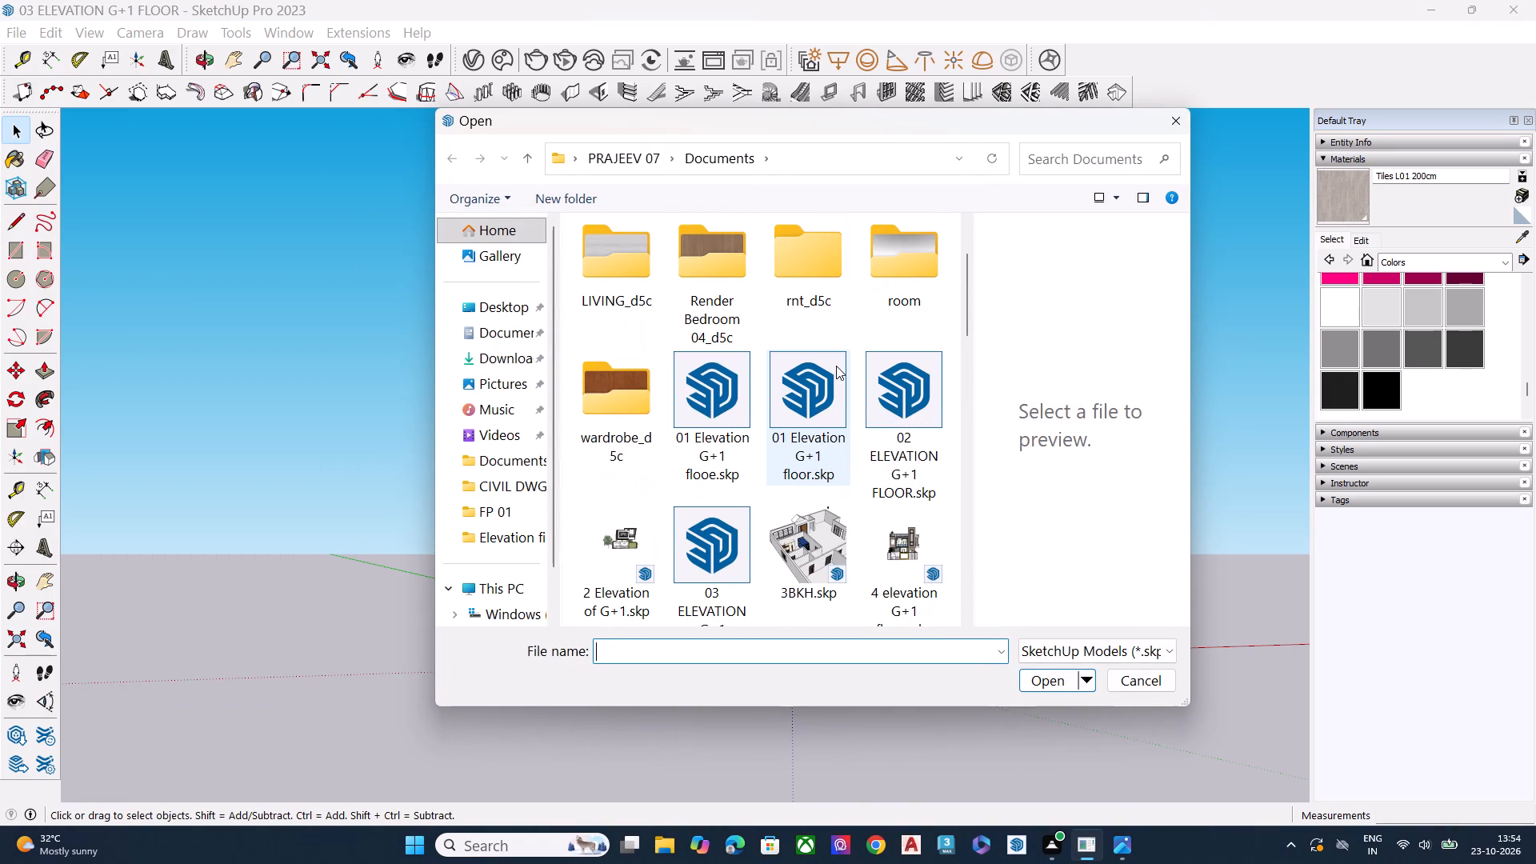
pyautogui.scroll(1, 886, 414)
pyautogui.scroll(-1, 886, 414)
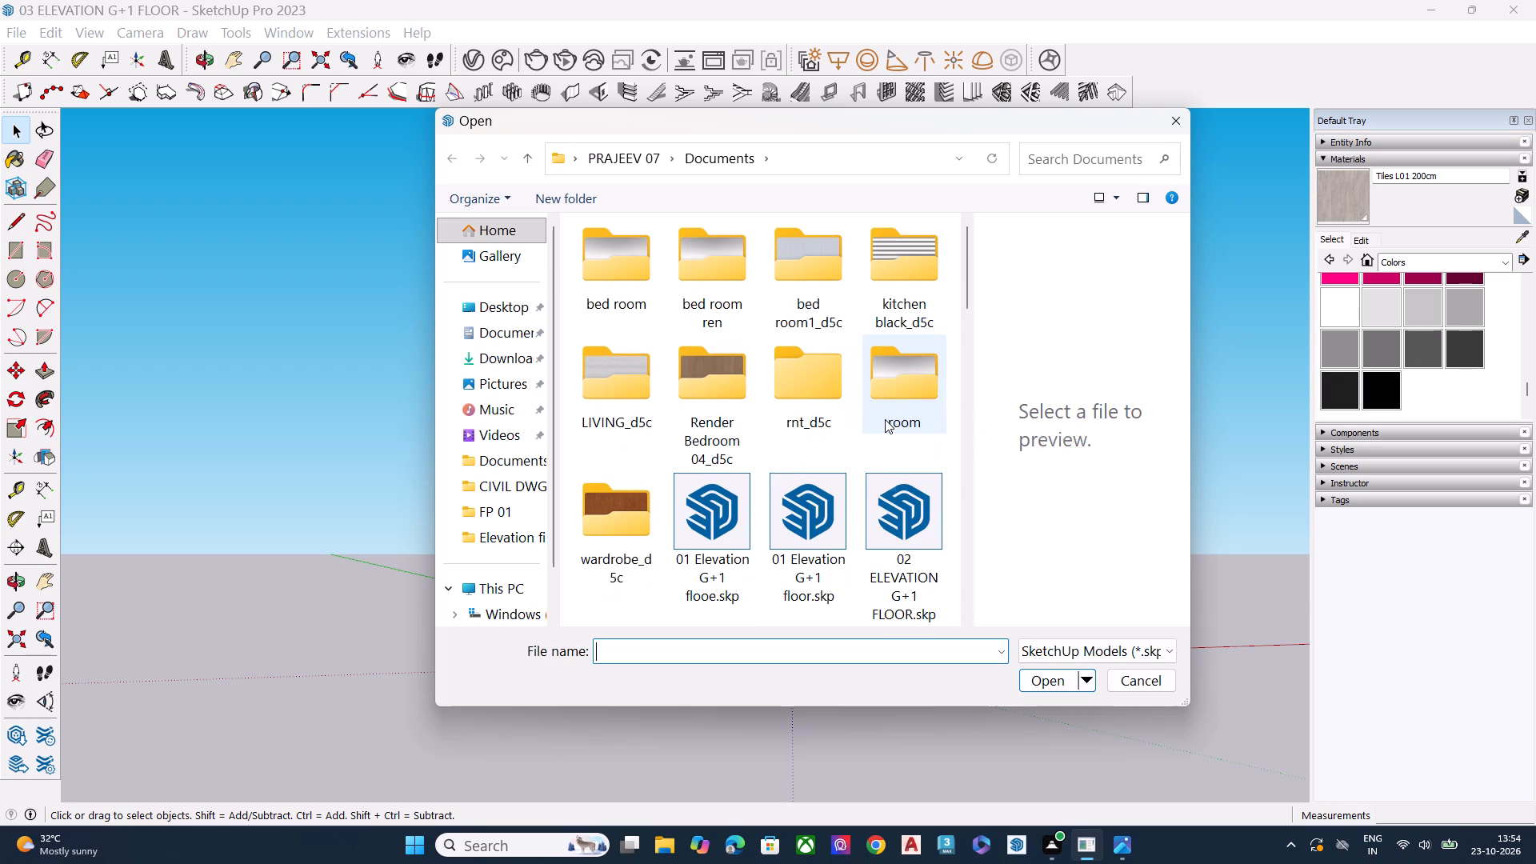
pyautogui.scroll(-2, 885, 419)
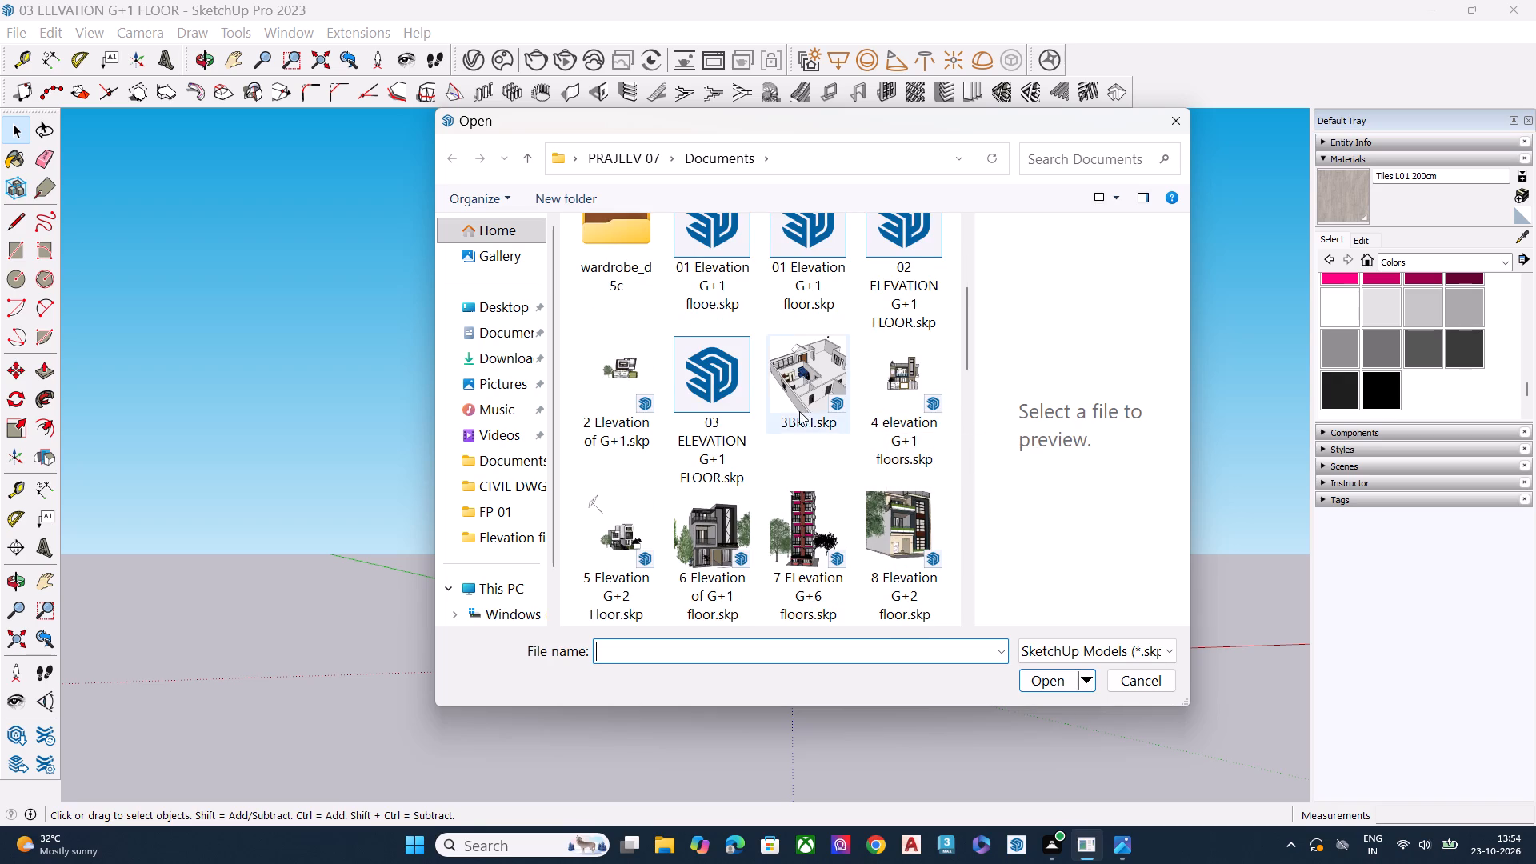
pyautogui.scroll(-1, 799, 411)
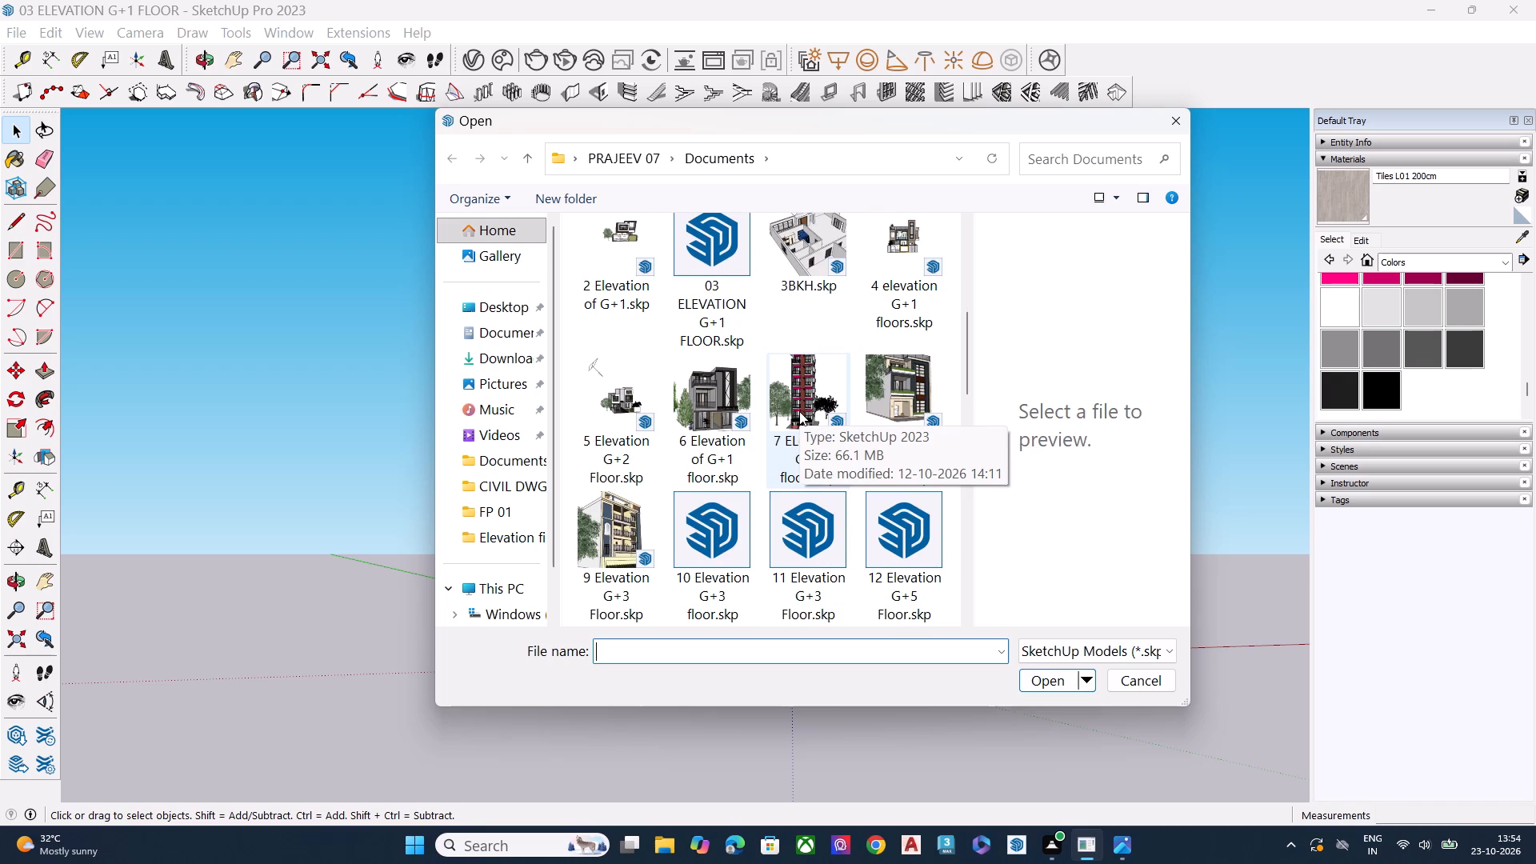
pyautogui.scroll(-3, 799, 411)
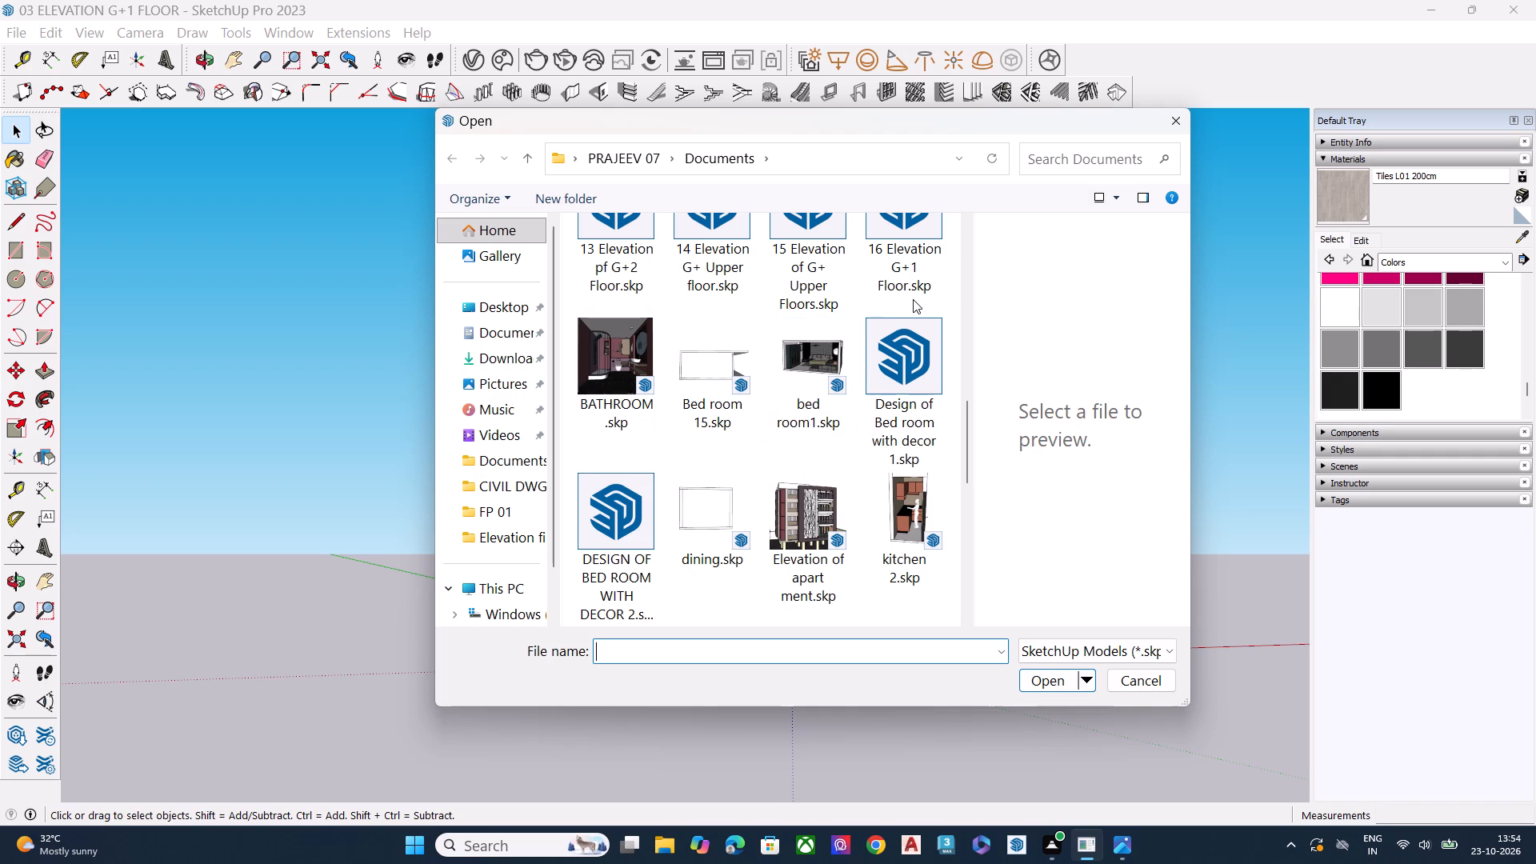
pyautogui.doubleClick(897, 236)
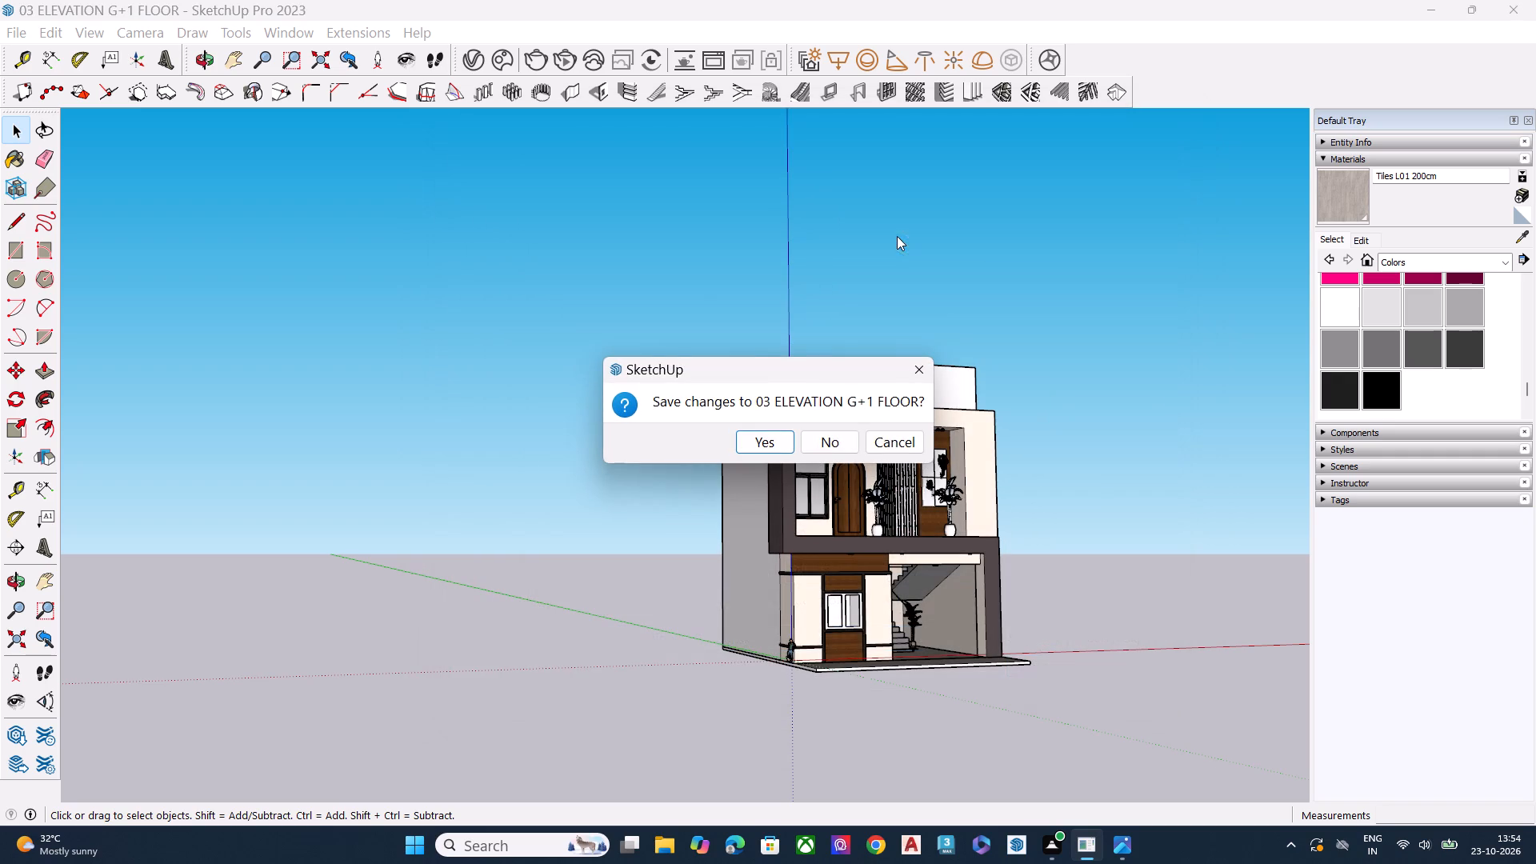
pyautogui.click(766, 438)
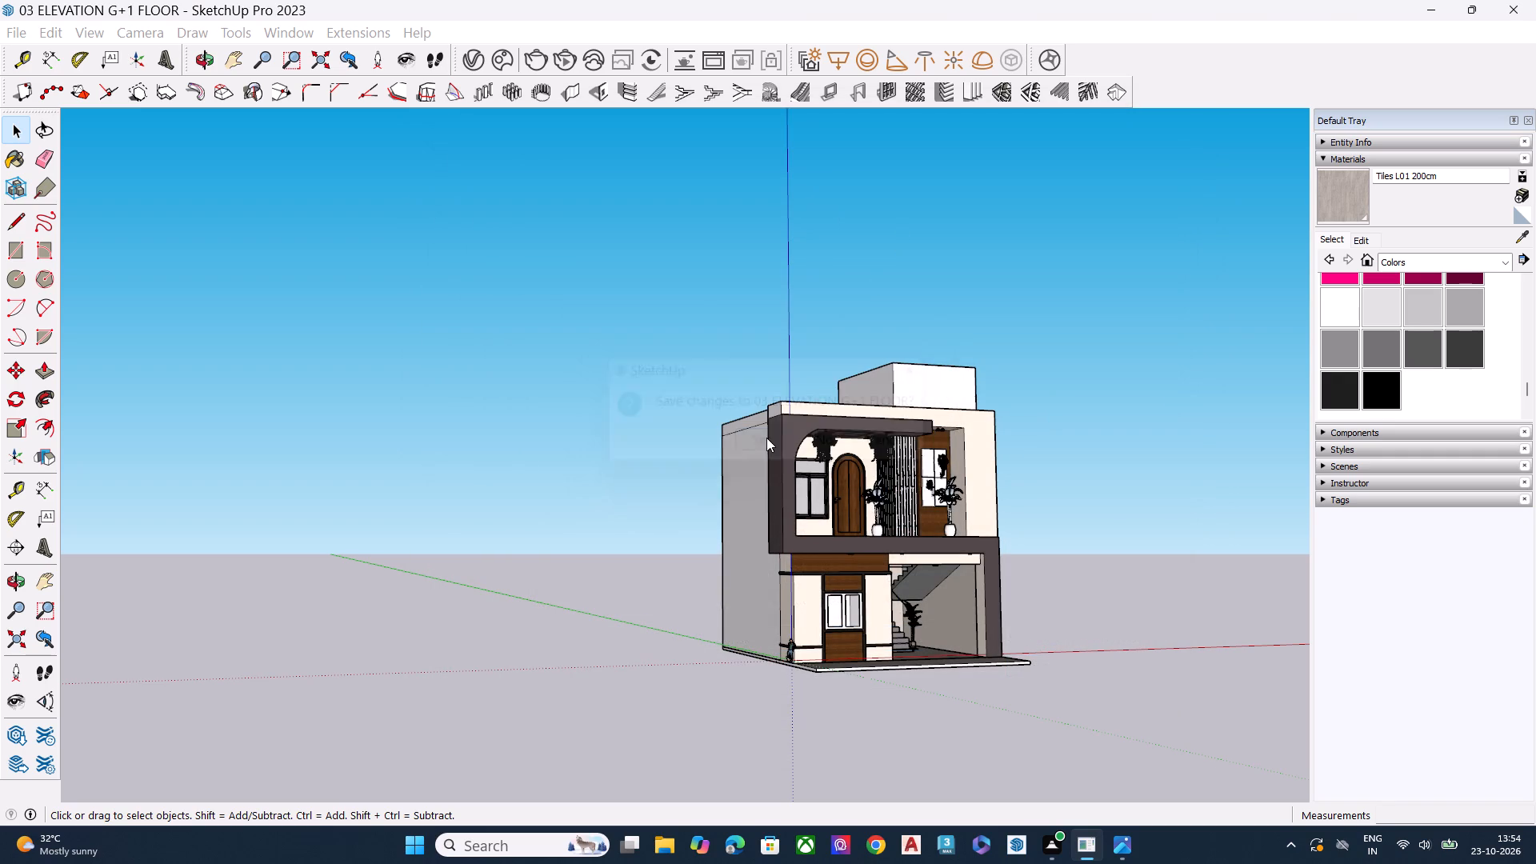
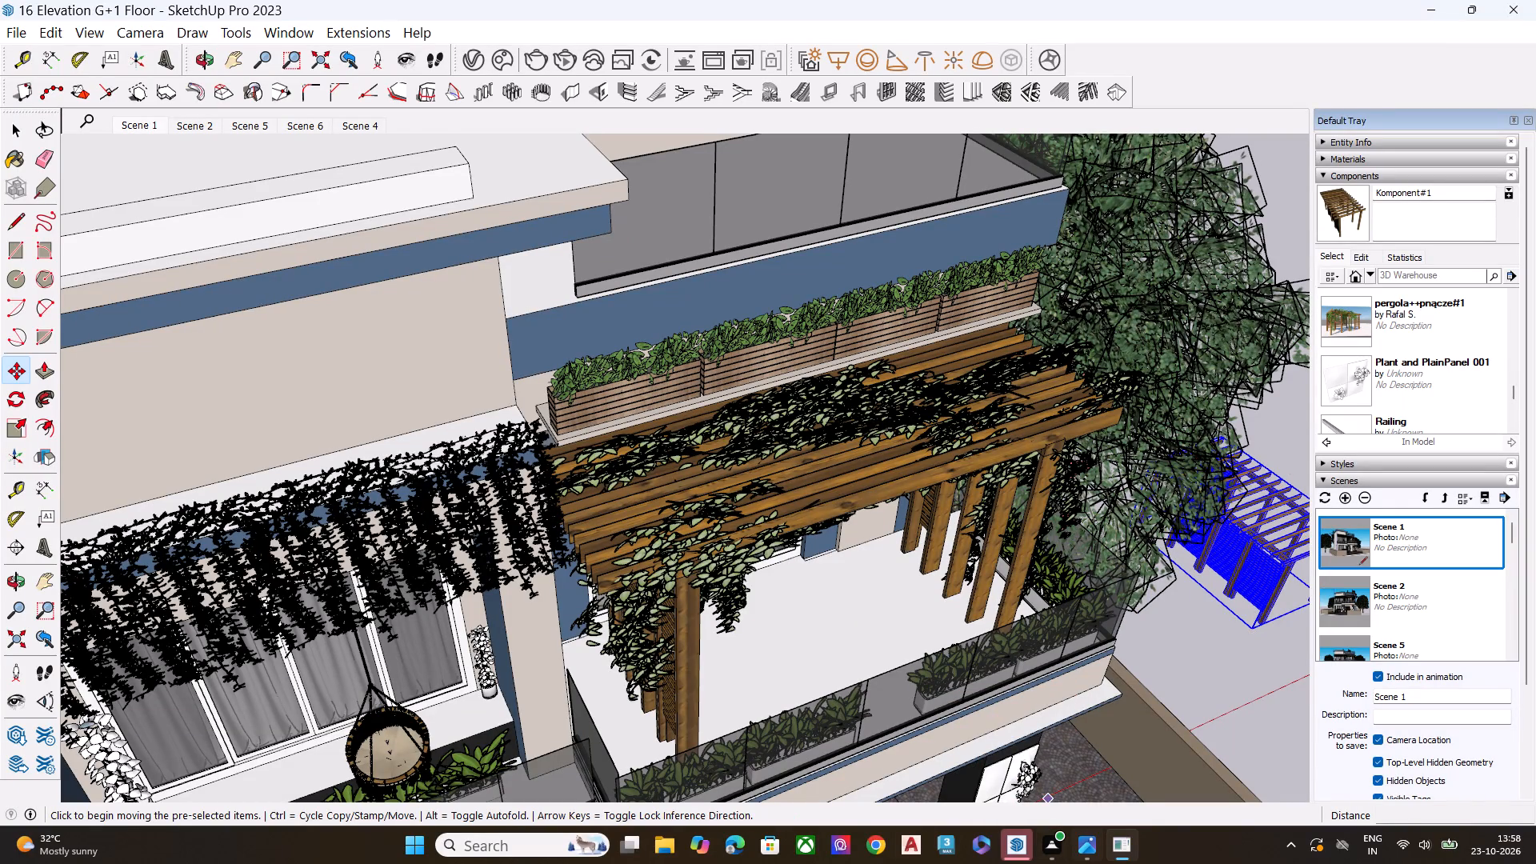
# Switch to Chrome, open the 3D Warehouse site through a Google search for 3d warehouse, and search its models for PERGOLA.
pyautogui.click(881, 850)
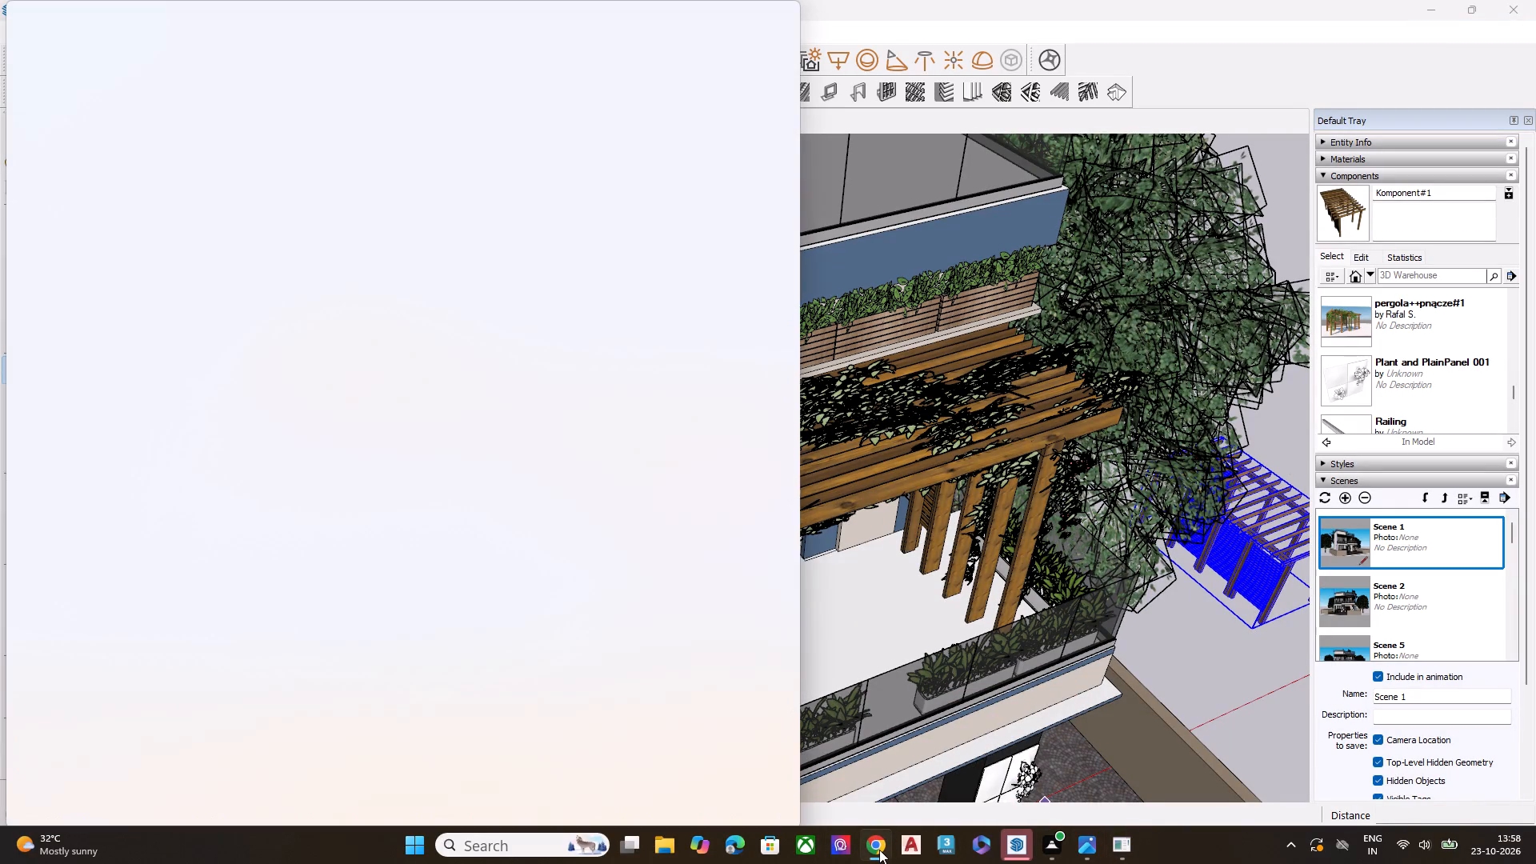
pyautogui.click(354, 460)
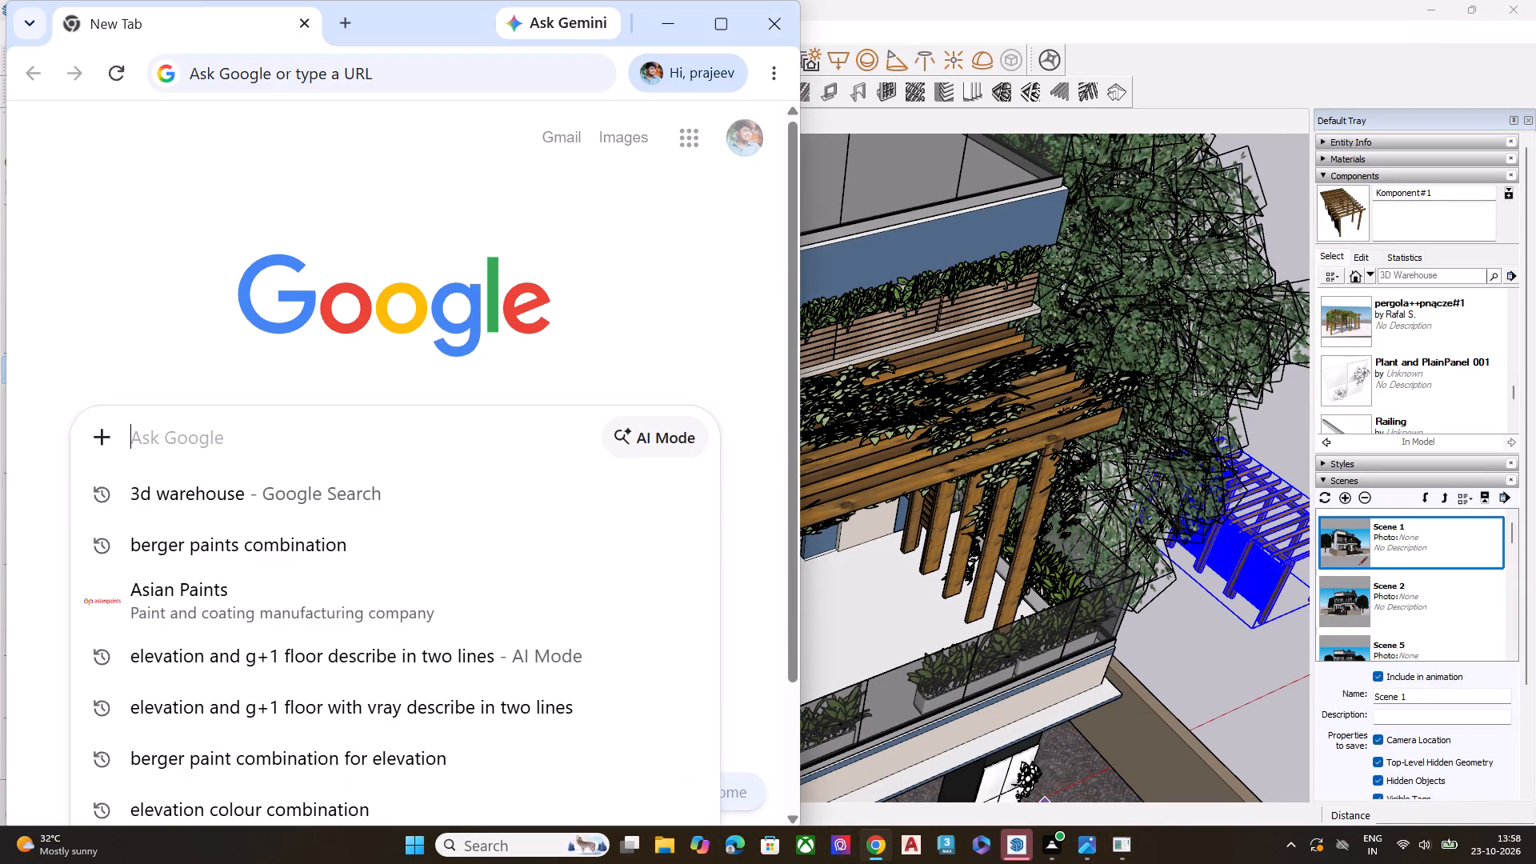
pyautogui.click(348, 497)
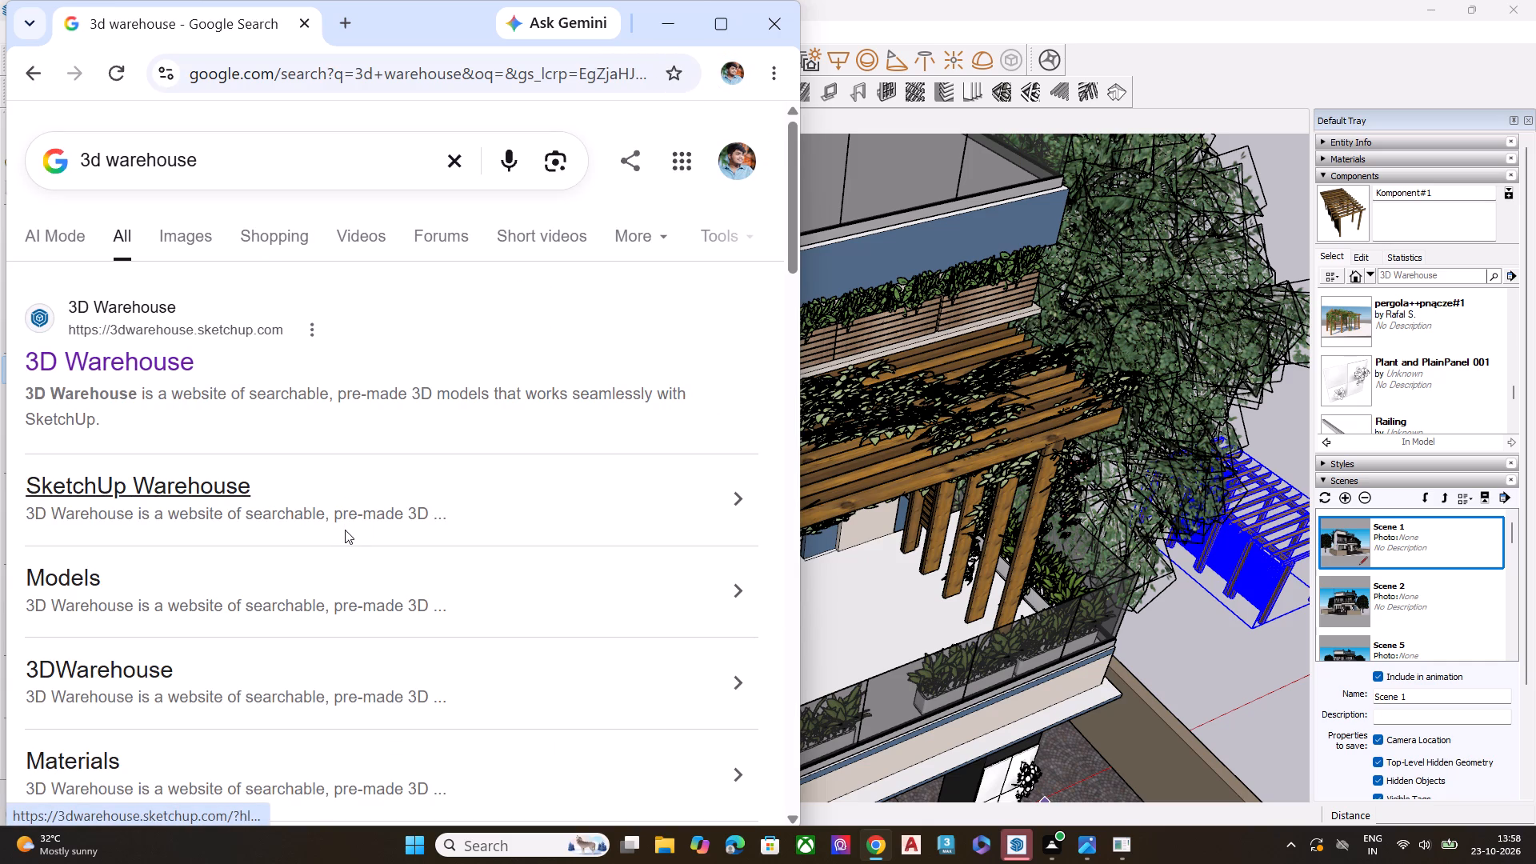
pyautogui.click(118, 372)
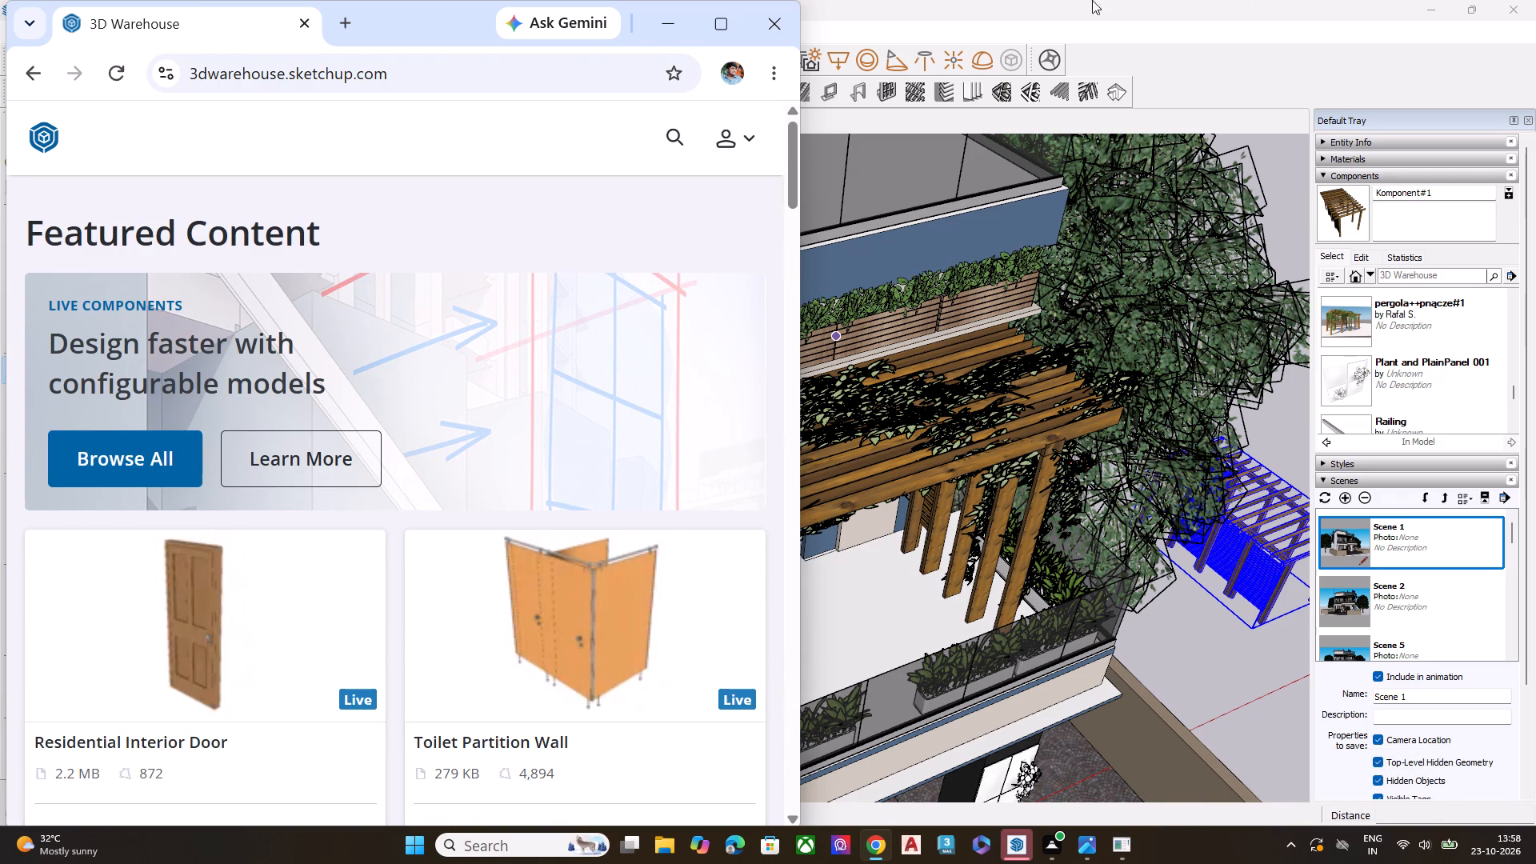
pyautogui.click(670, 138)
pyautogui.click(528, 138)
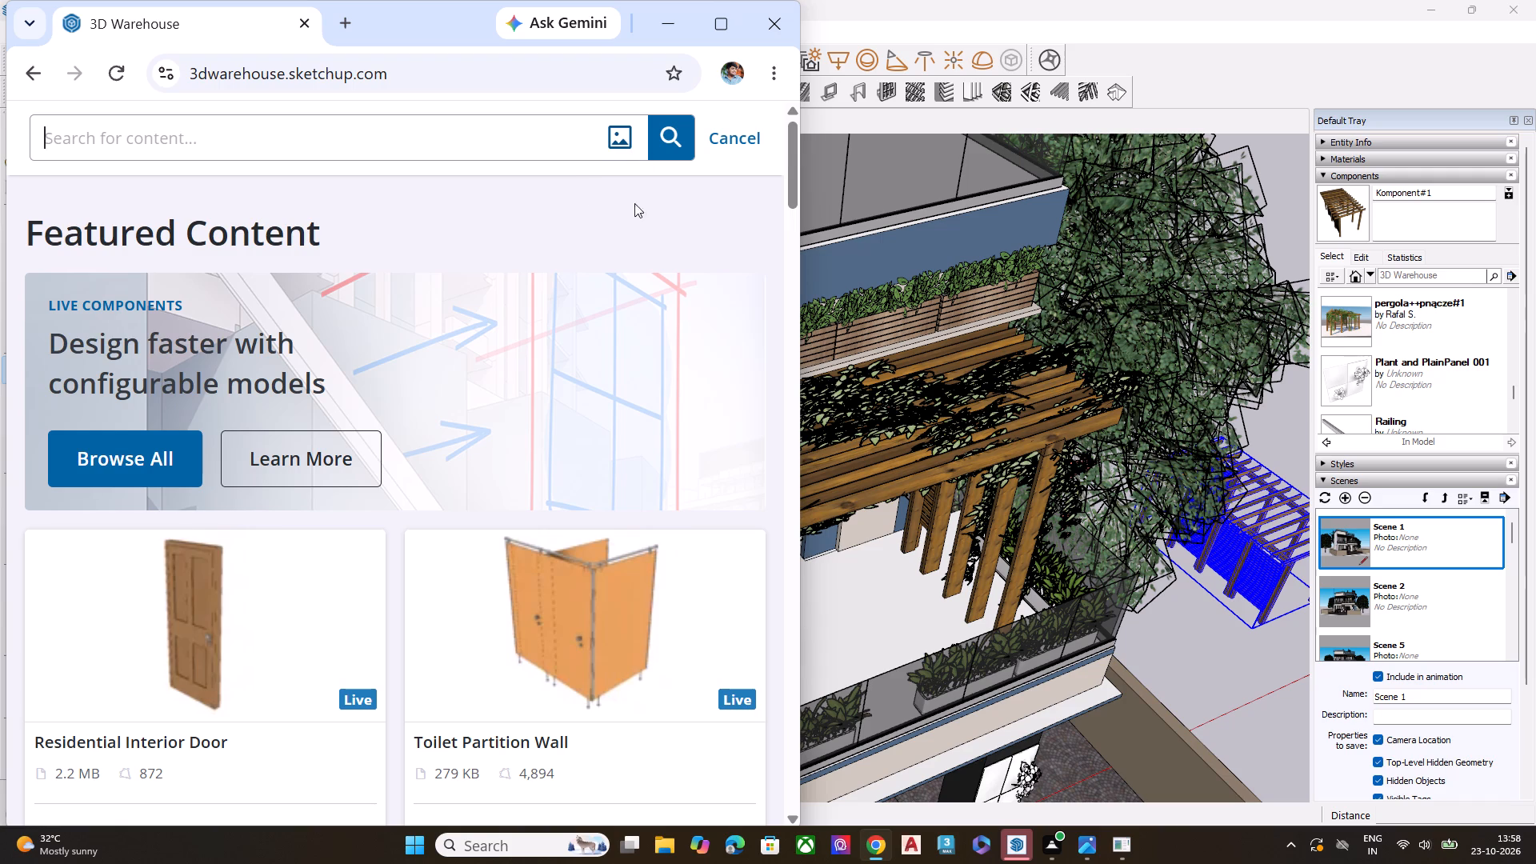
pyautogui.write('PER')
pyautogui.write('GOLA')
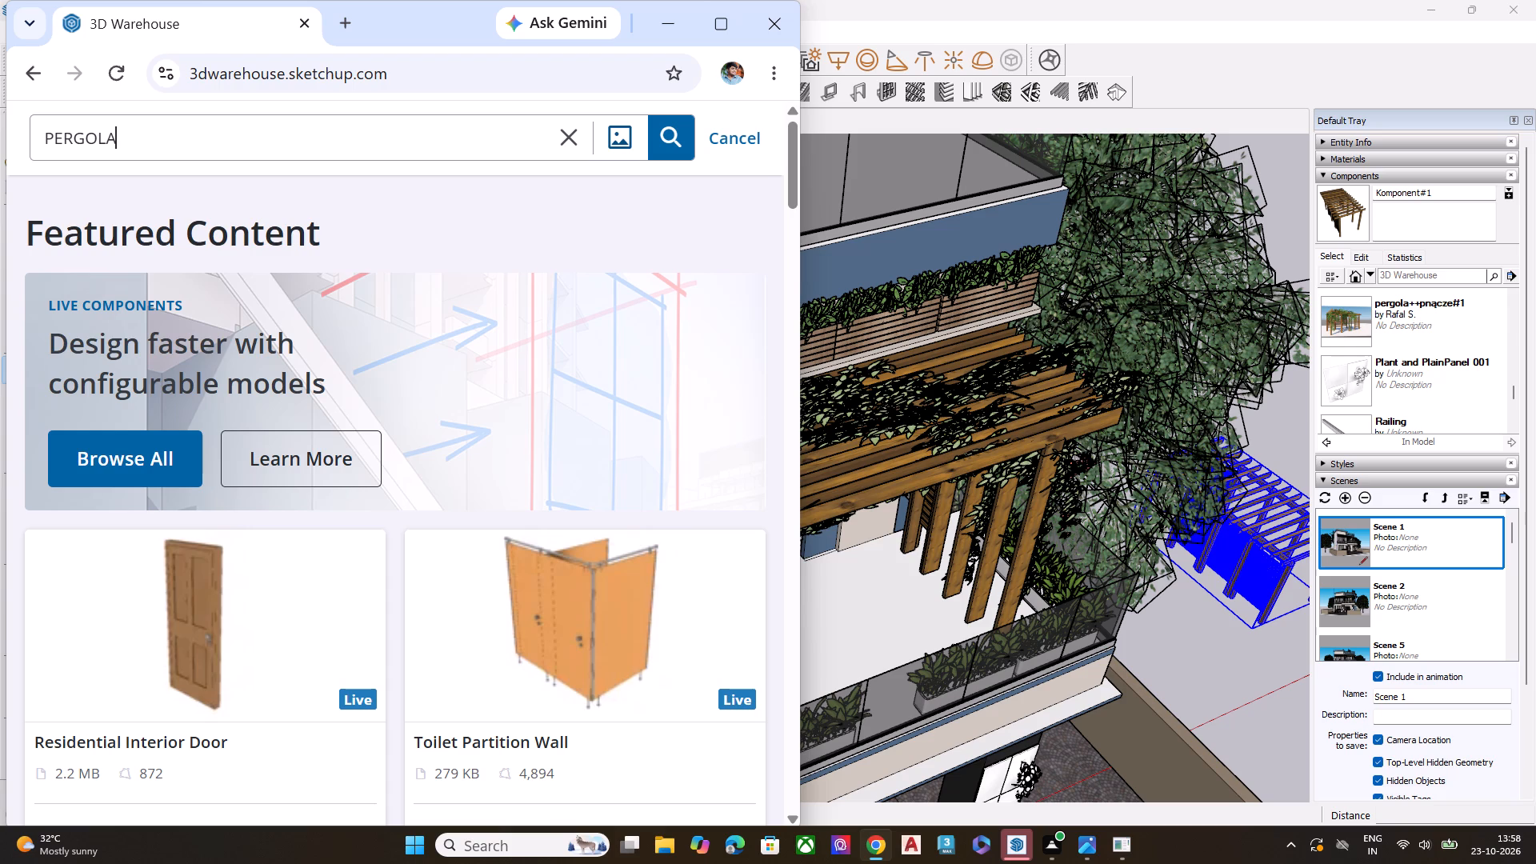
pyautogui.press('Return')
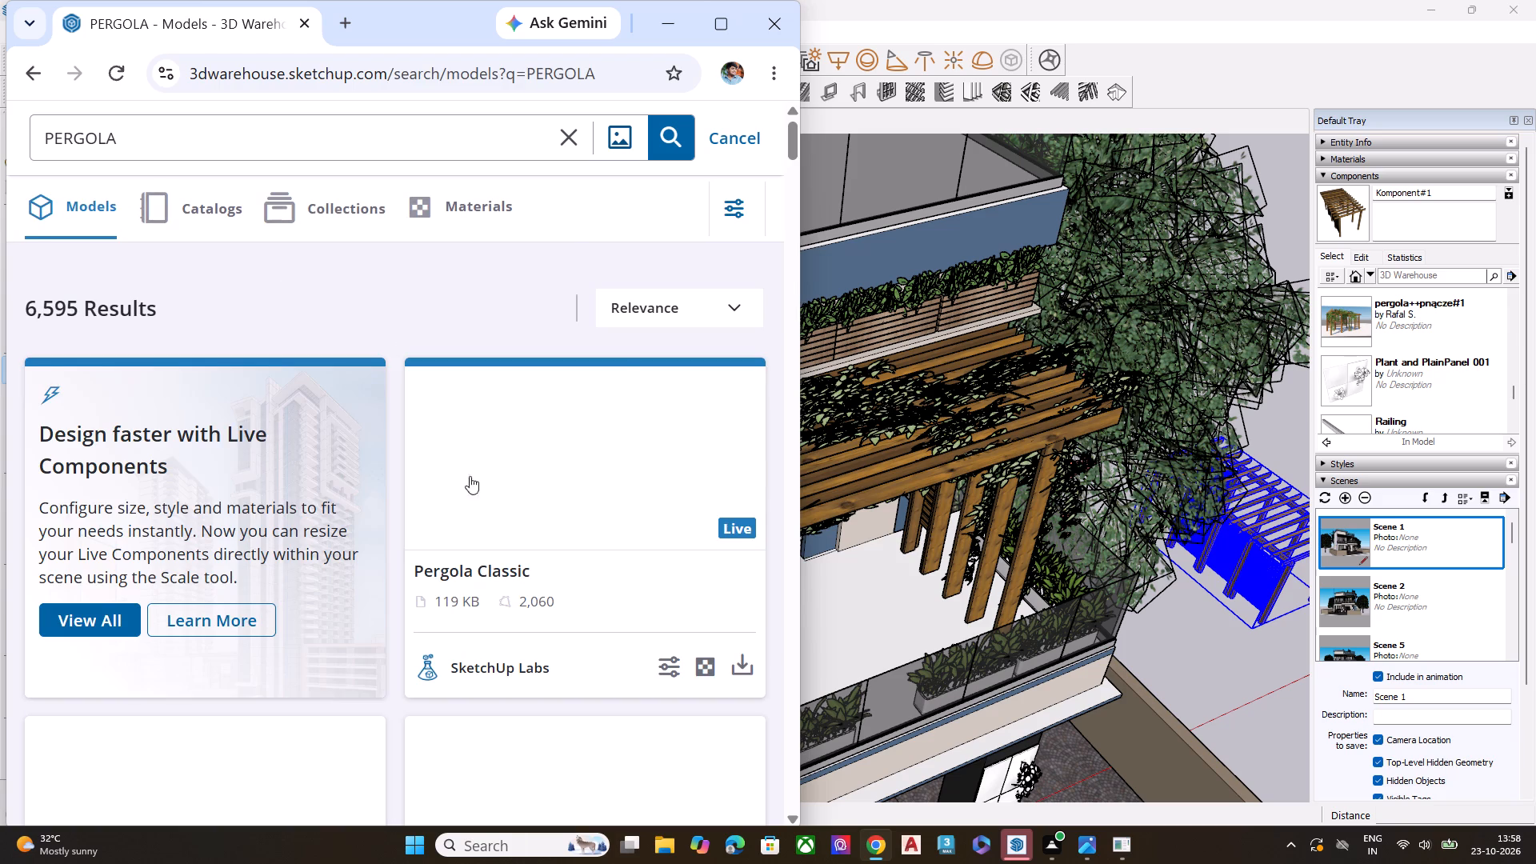
# Examine the PERGOLA model results for a pergola that suits the house, including the versions with climbing plants.
pyautogui.scroll(-5, 466, 462)
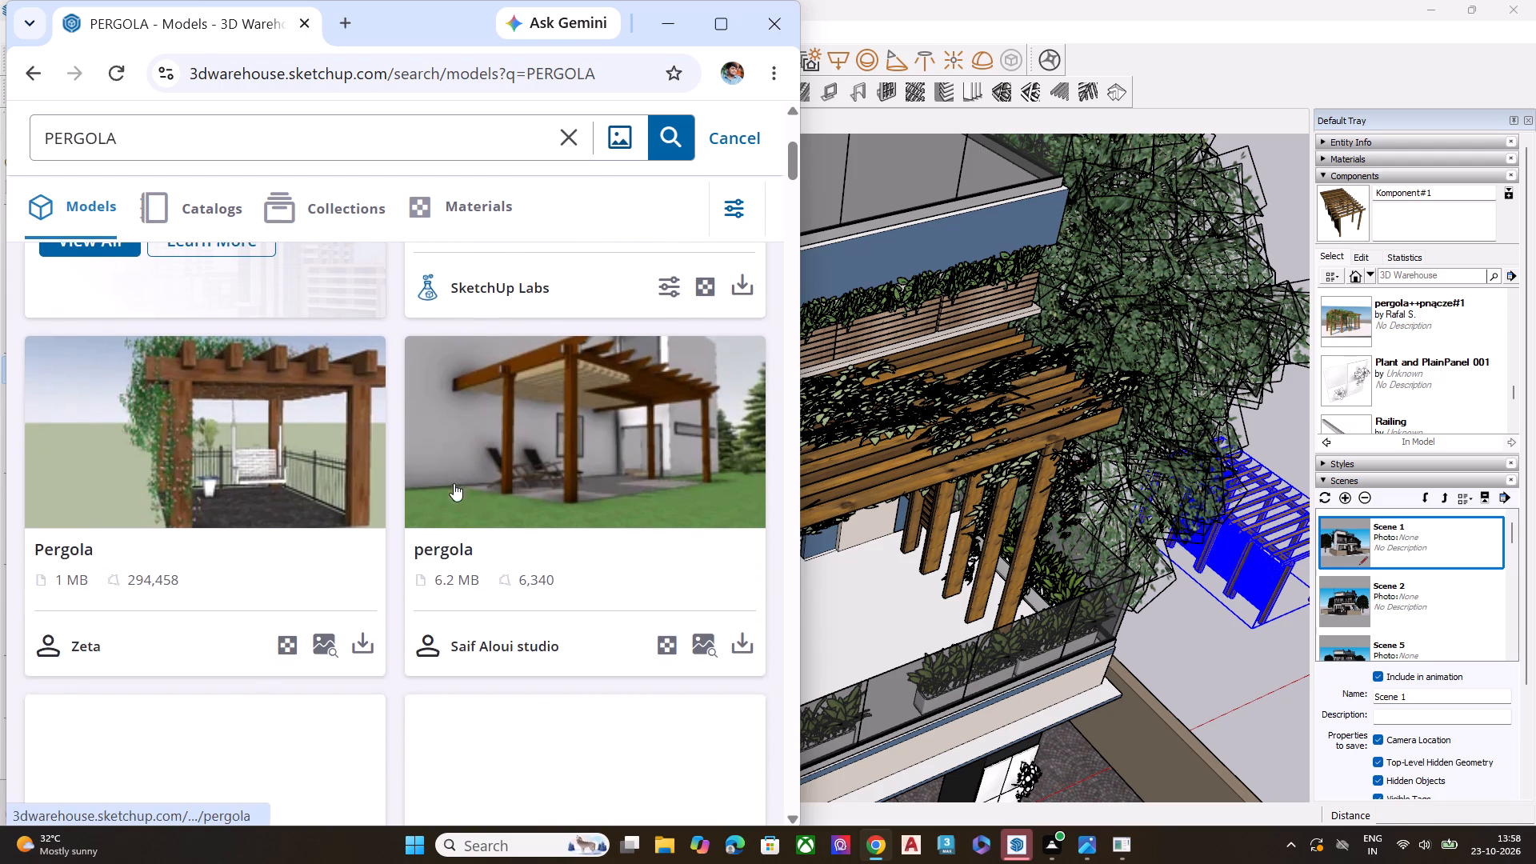
pyautogui.scroll(-6, 454, 483)
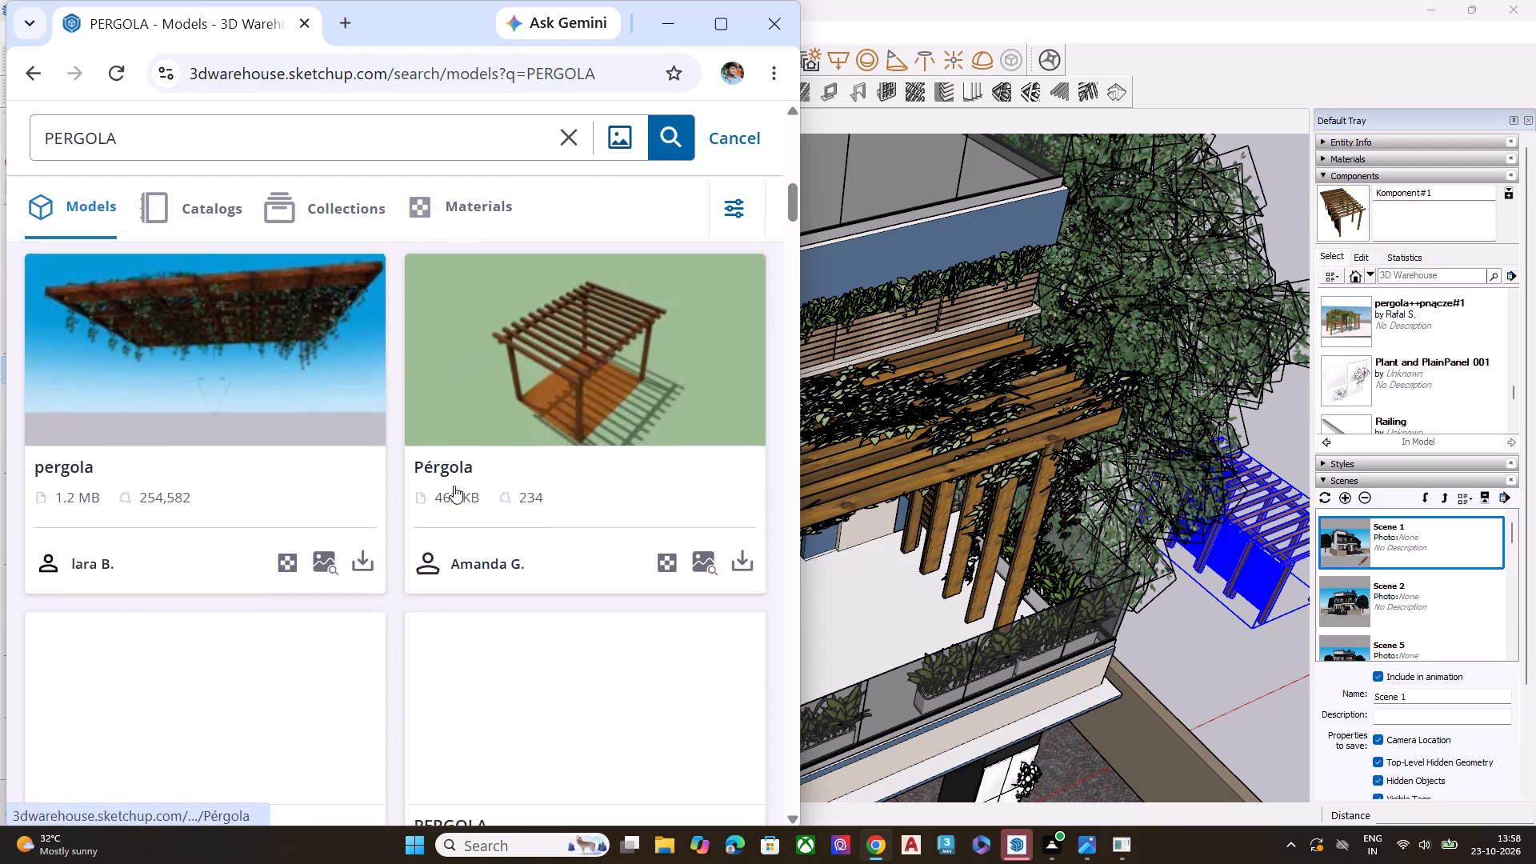
pyautogui.scroll(-7, 454, 486)
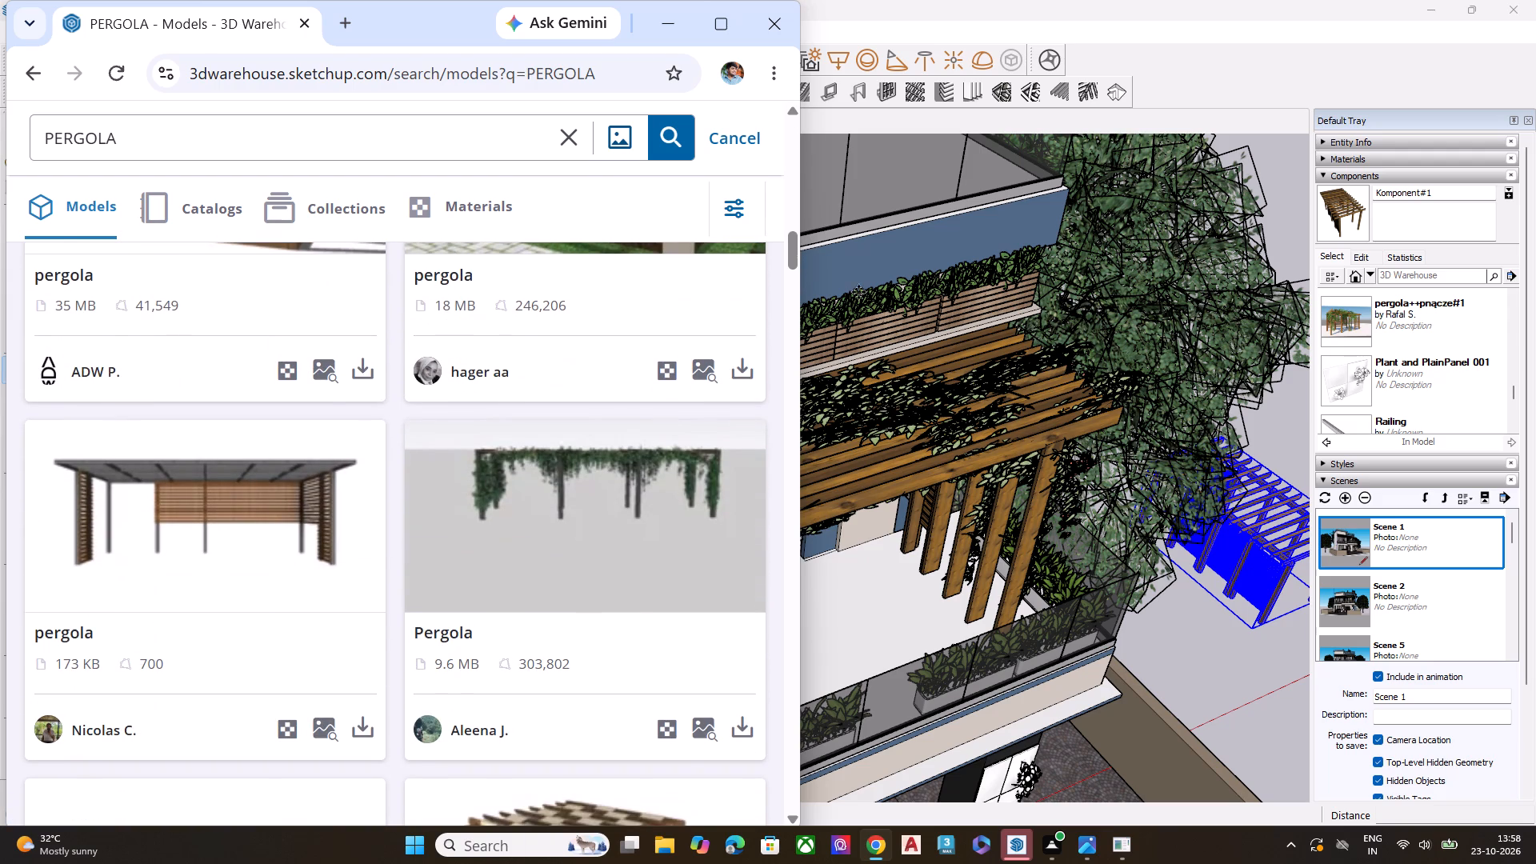
# Close the 16 Elevation G+1 Floor model in SketchUp.
pyautogui.click(1516, 11)
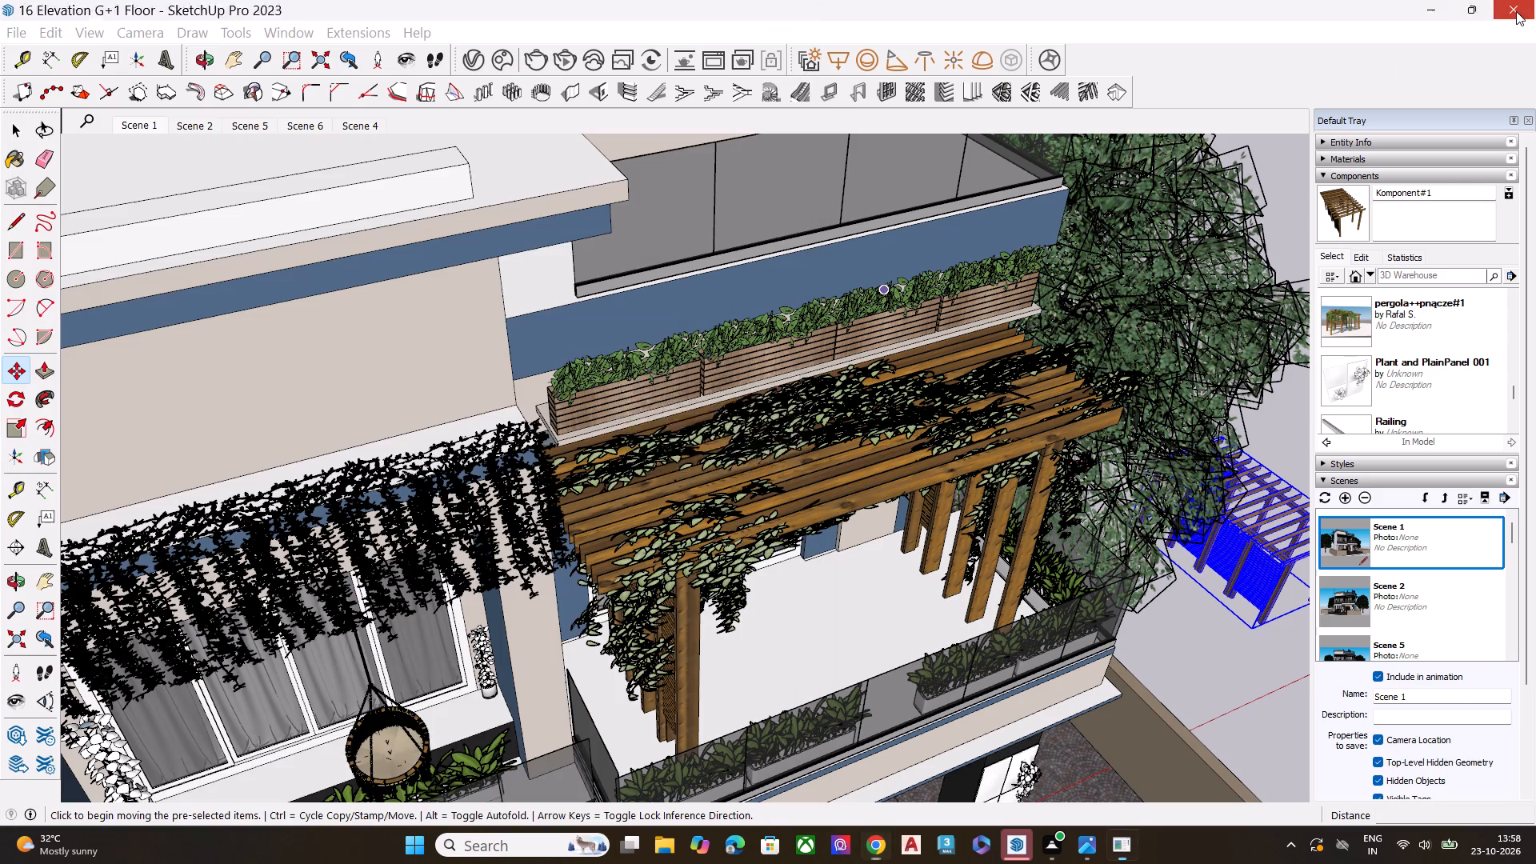
pyautogui.click(818, 445)
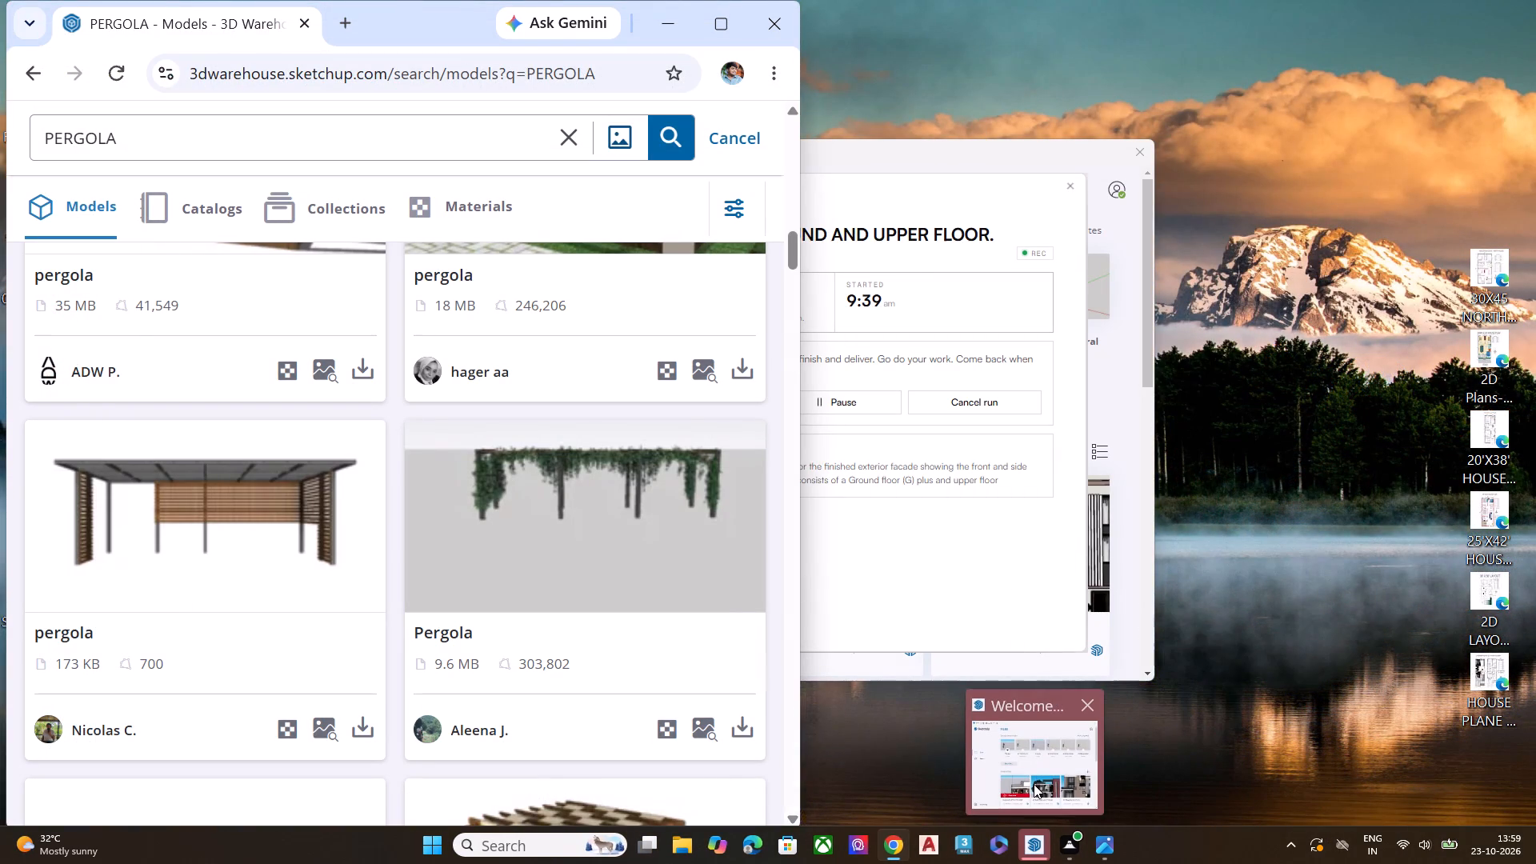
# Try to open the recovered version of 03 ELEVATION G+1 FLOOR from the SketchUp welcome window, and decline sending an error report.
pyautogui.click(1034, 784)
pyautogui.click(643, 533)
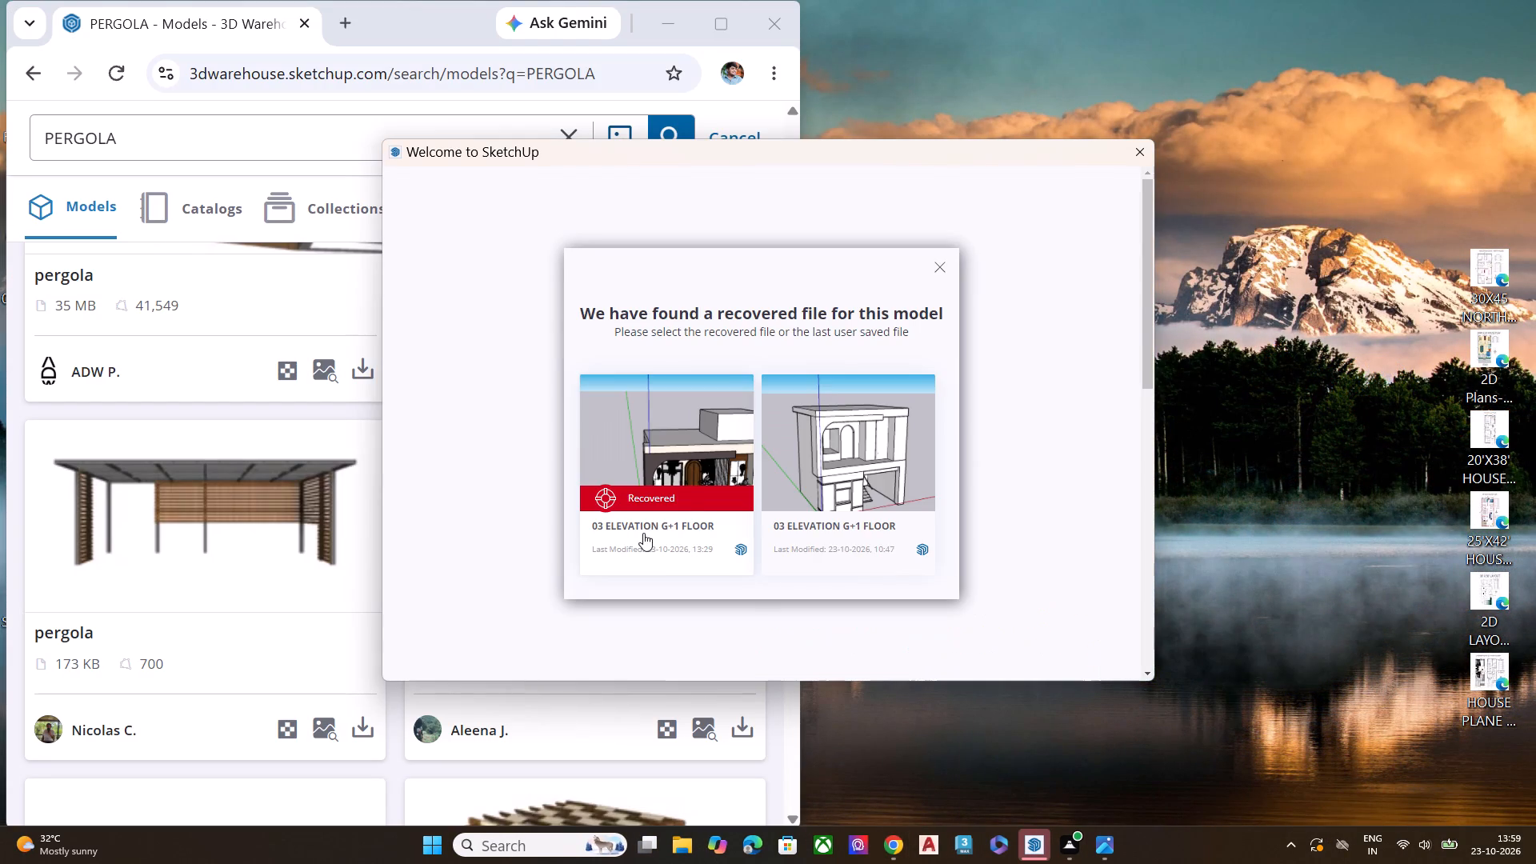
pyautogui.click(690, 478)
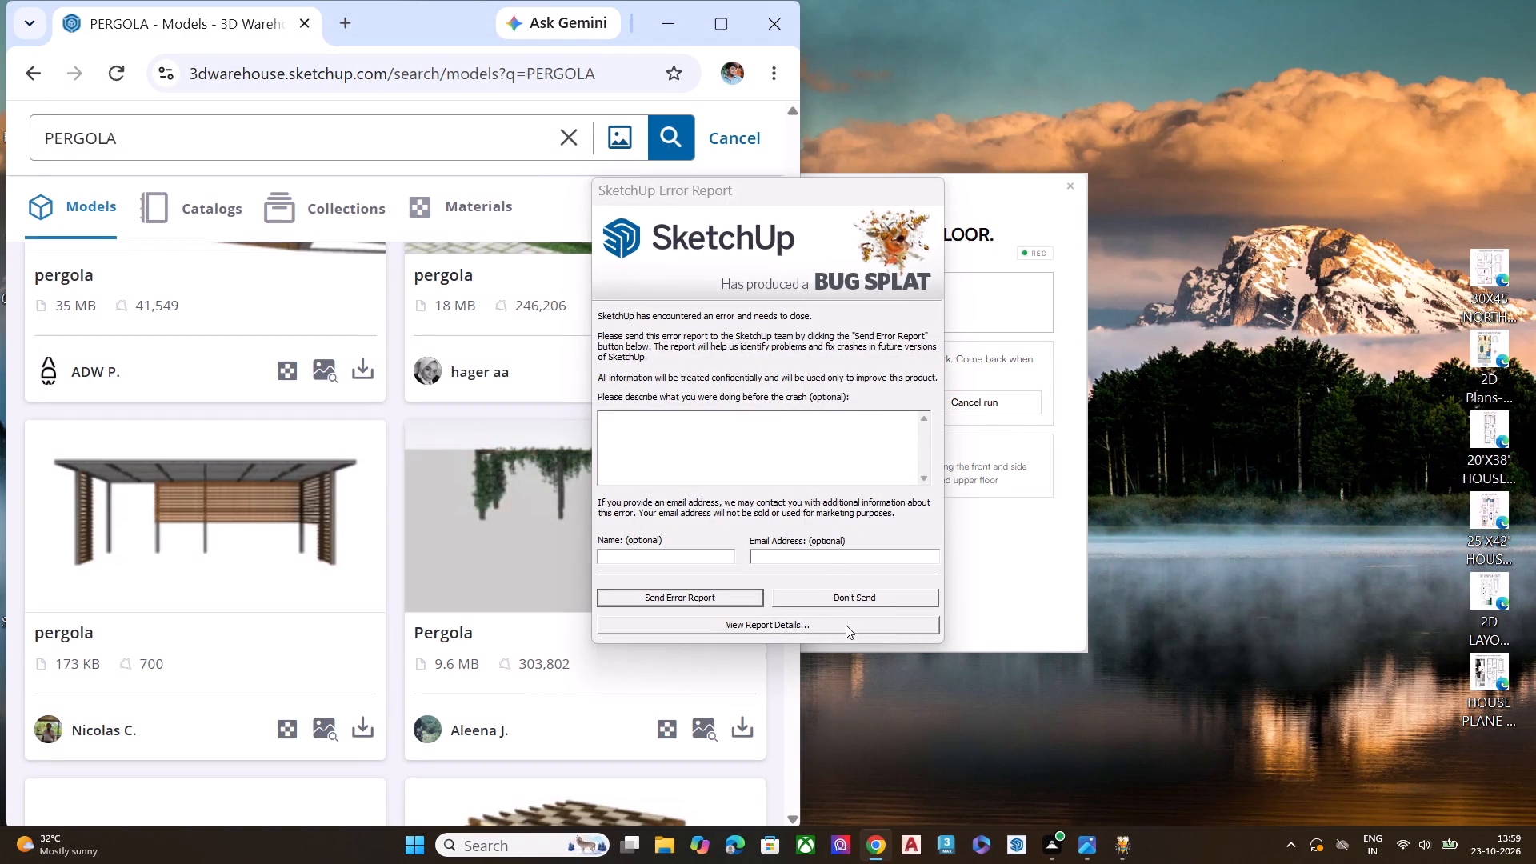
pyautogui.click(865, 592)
# Relaunch SketchUp.
pyautogui.doubleClick(1038, 838)
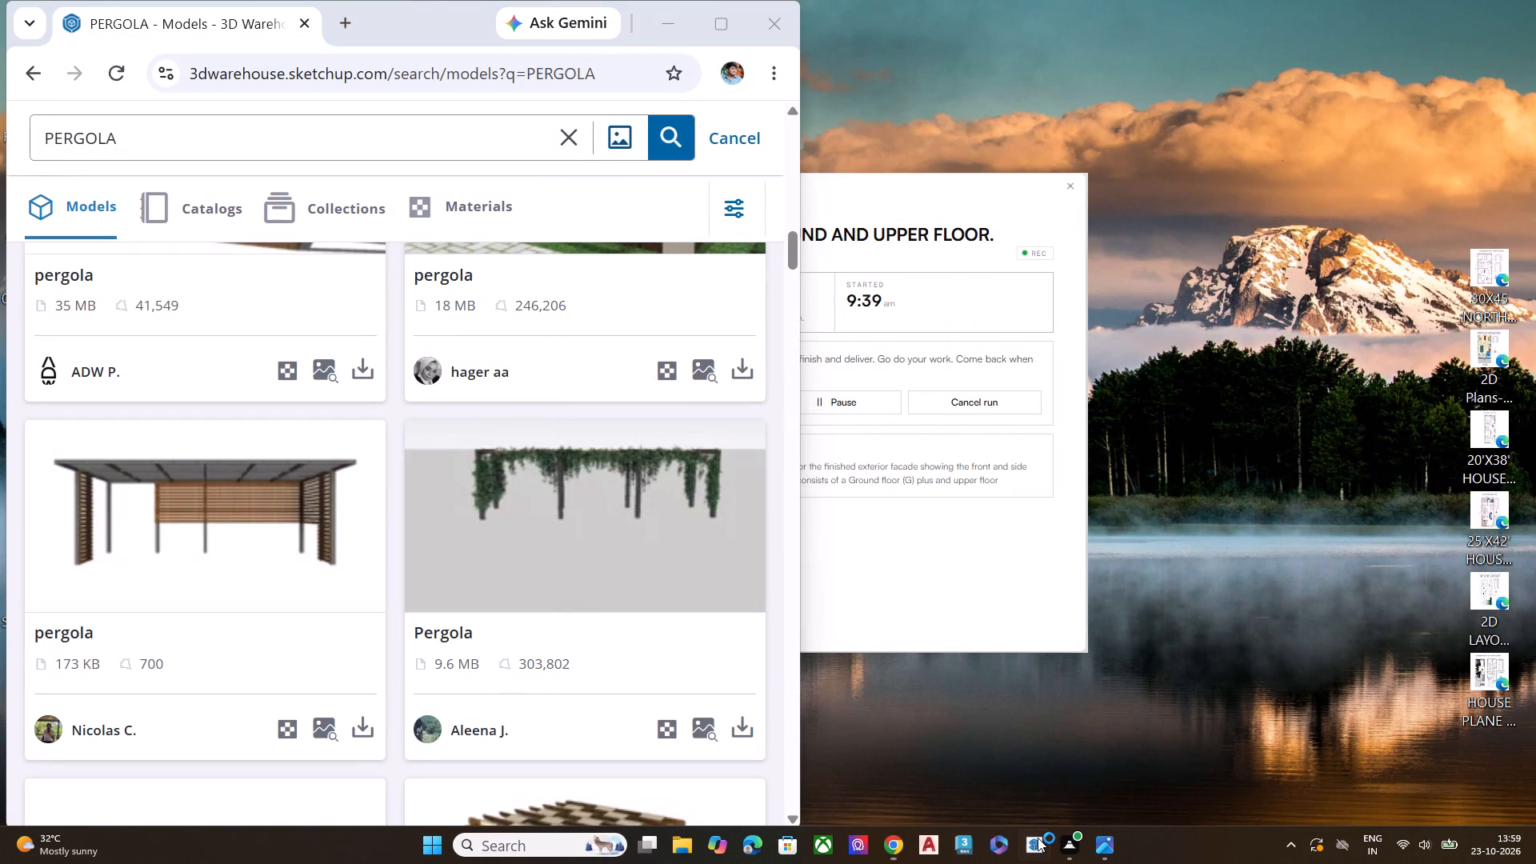
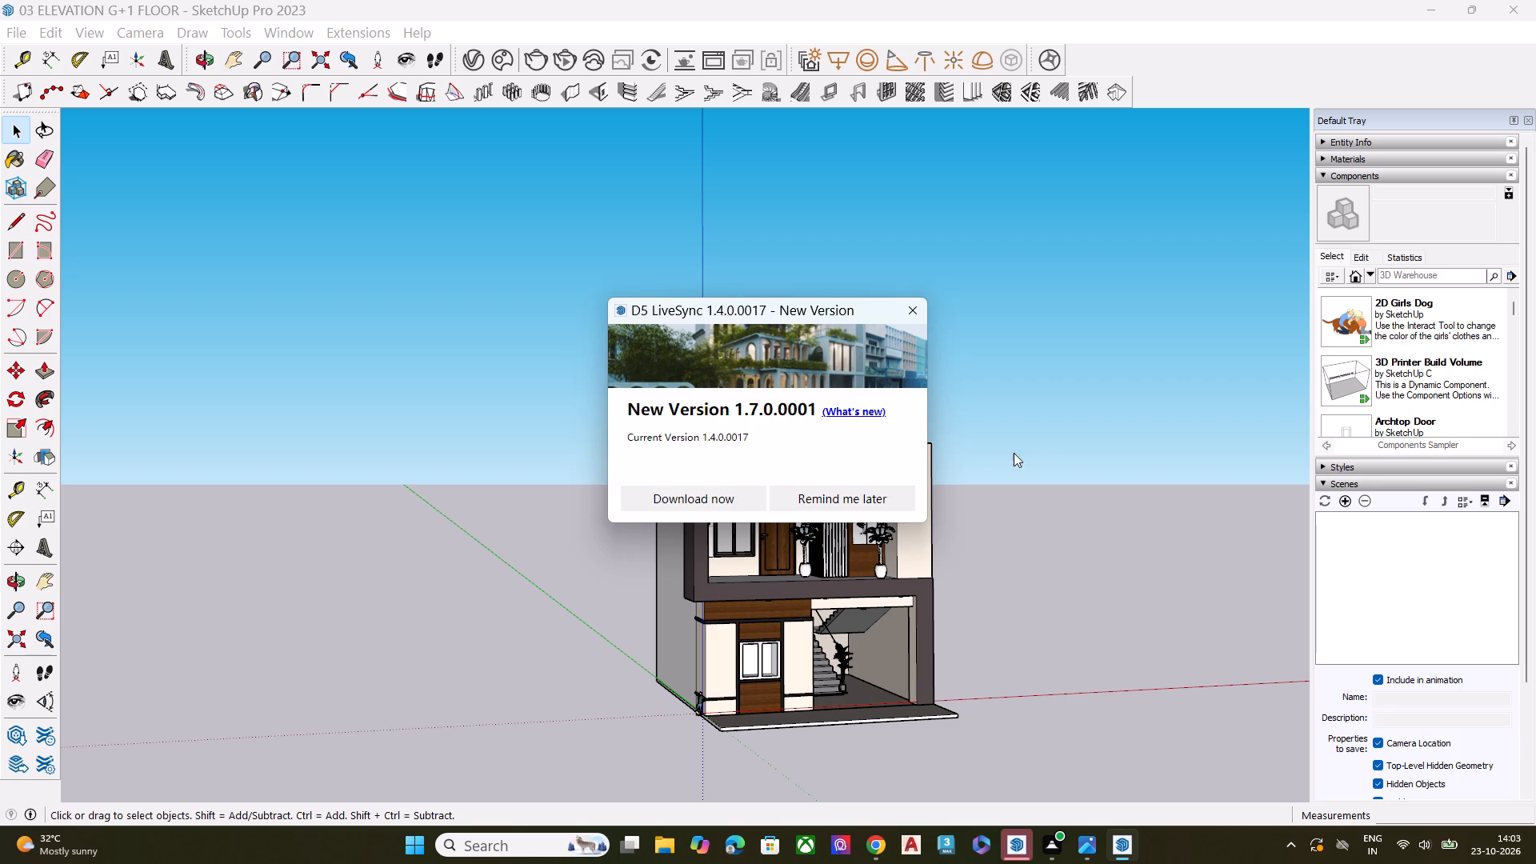
# Postpone the D5 LiveSync version update.
pyautogui.click(826, 507)
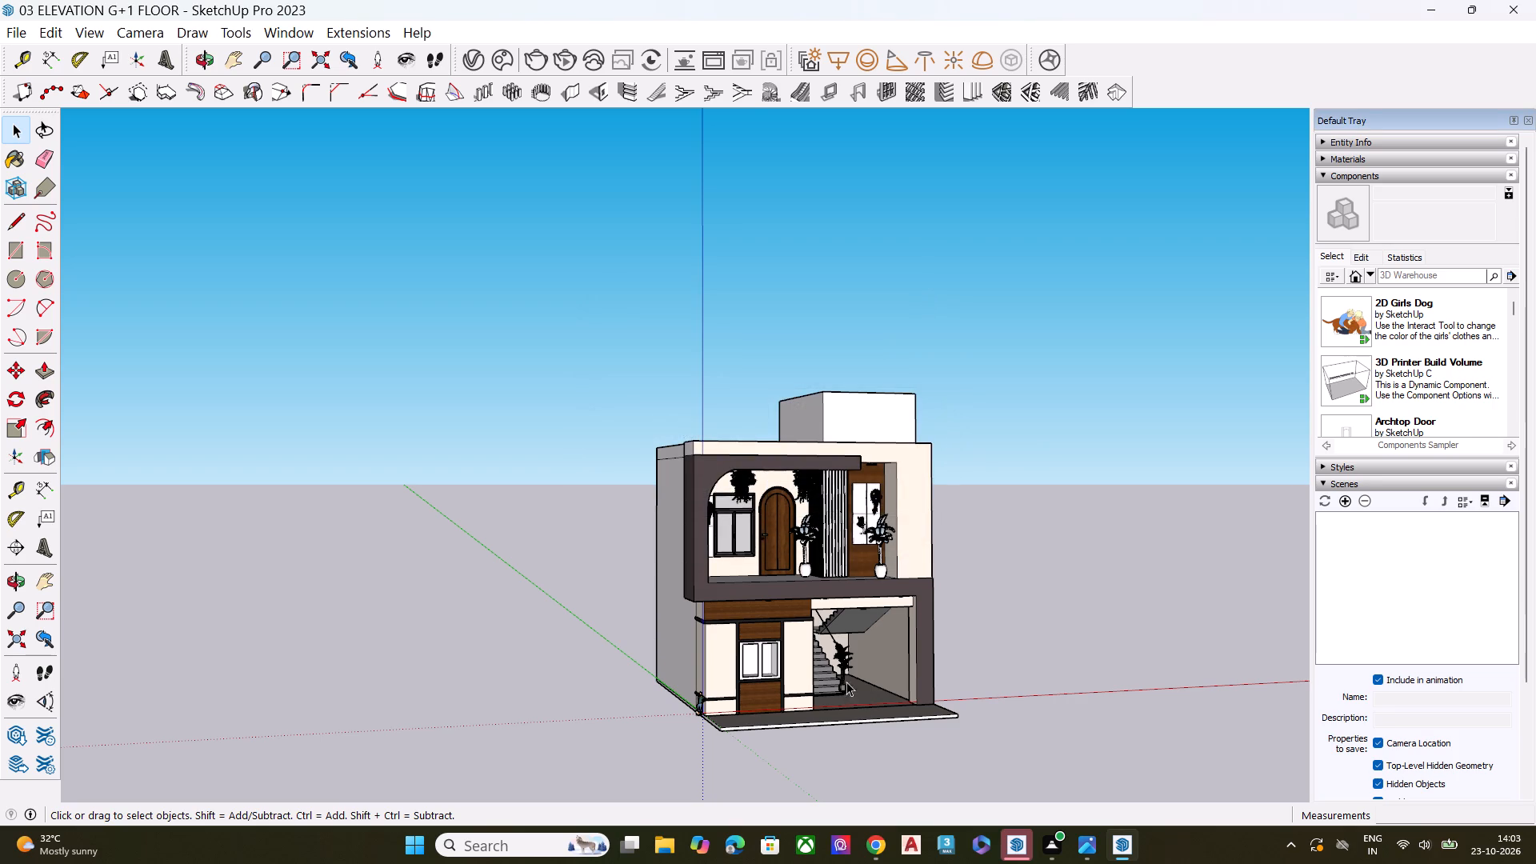
# Examine the reopened house elevation from several angles, including the balcony, ground-floor front, porch and rooftop block.
pyautogui.scroll(7, 844, 697)
pyautogui.moveTo(815, 670); pyautogui.dragTo(926, 594, button='middle')
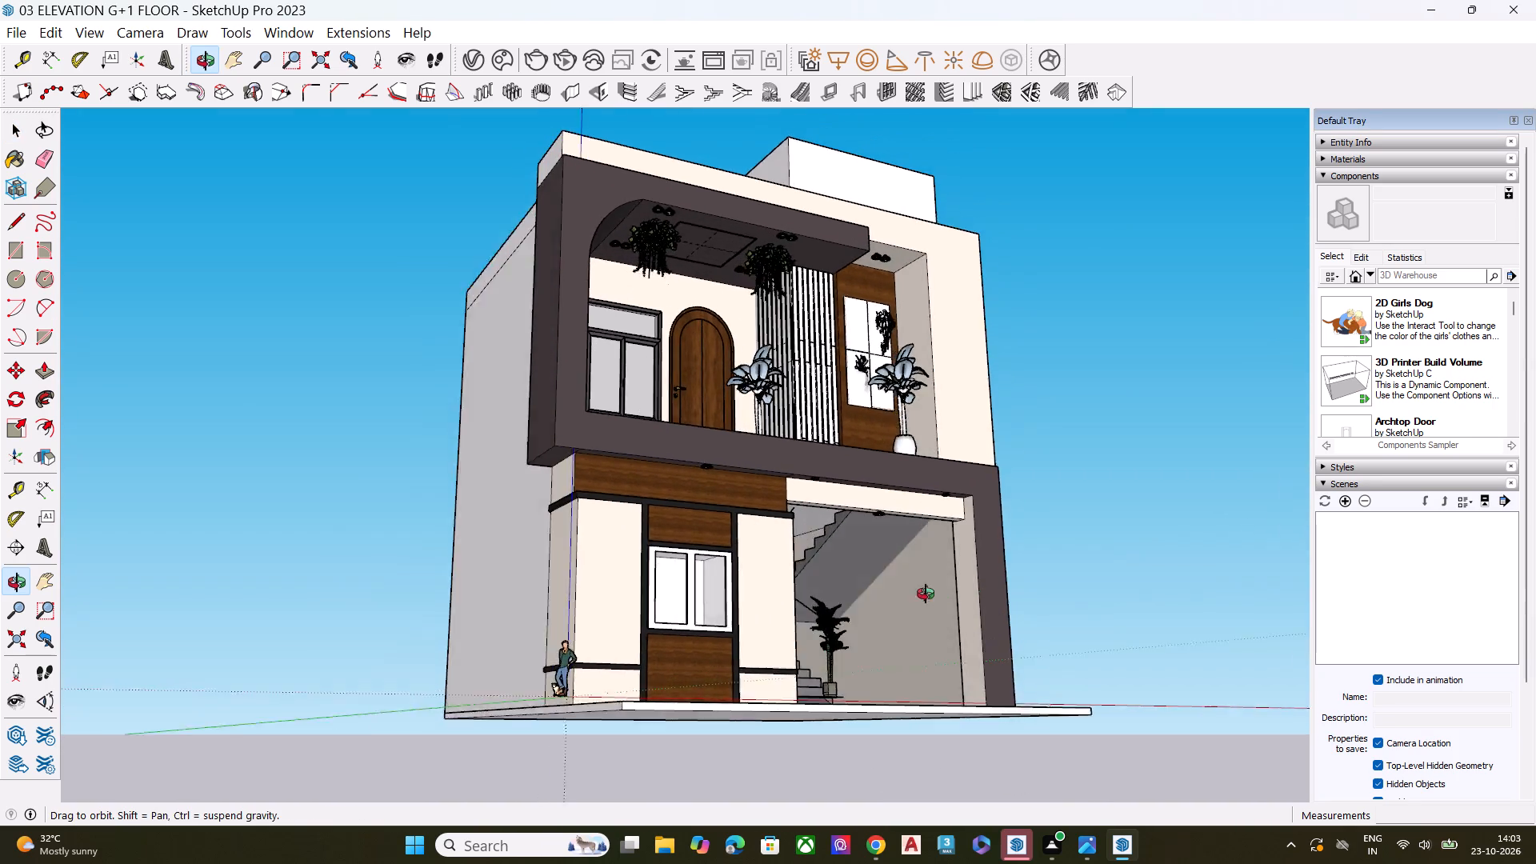
pyautogui.moveTo(926, 594); pyautogui.dragTo(839, 755, button='middle')
pyautogui.scroll(1, 810, 602)
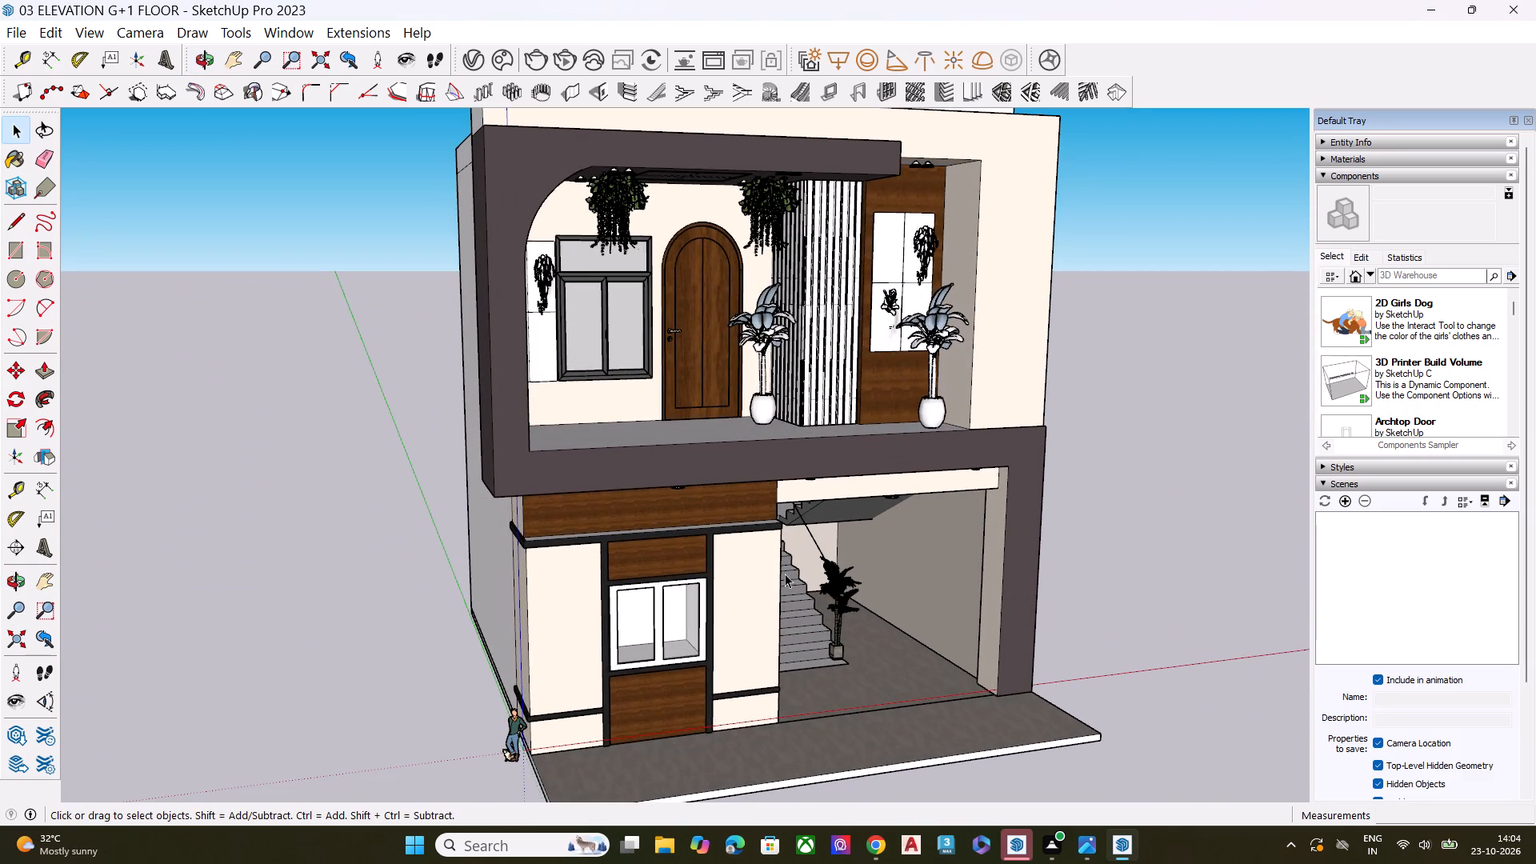
pyautogui.moveTo(754, 525); pyautogui.dragTo(740, 763, button='middle')
pyautogui.scroll(4, 753, 741)
pyautogui.scroll(-1, 719, 475)
pyautogui.scroll(4, 716, 474)
pyautogui.scroll(-4, 737, 472)
pyautogui.scroll(2, 785, 472)
pyautogui.scroll(-2, 785, 472)
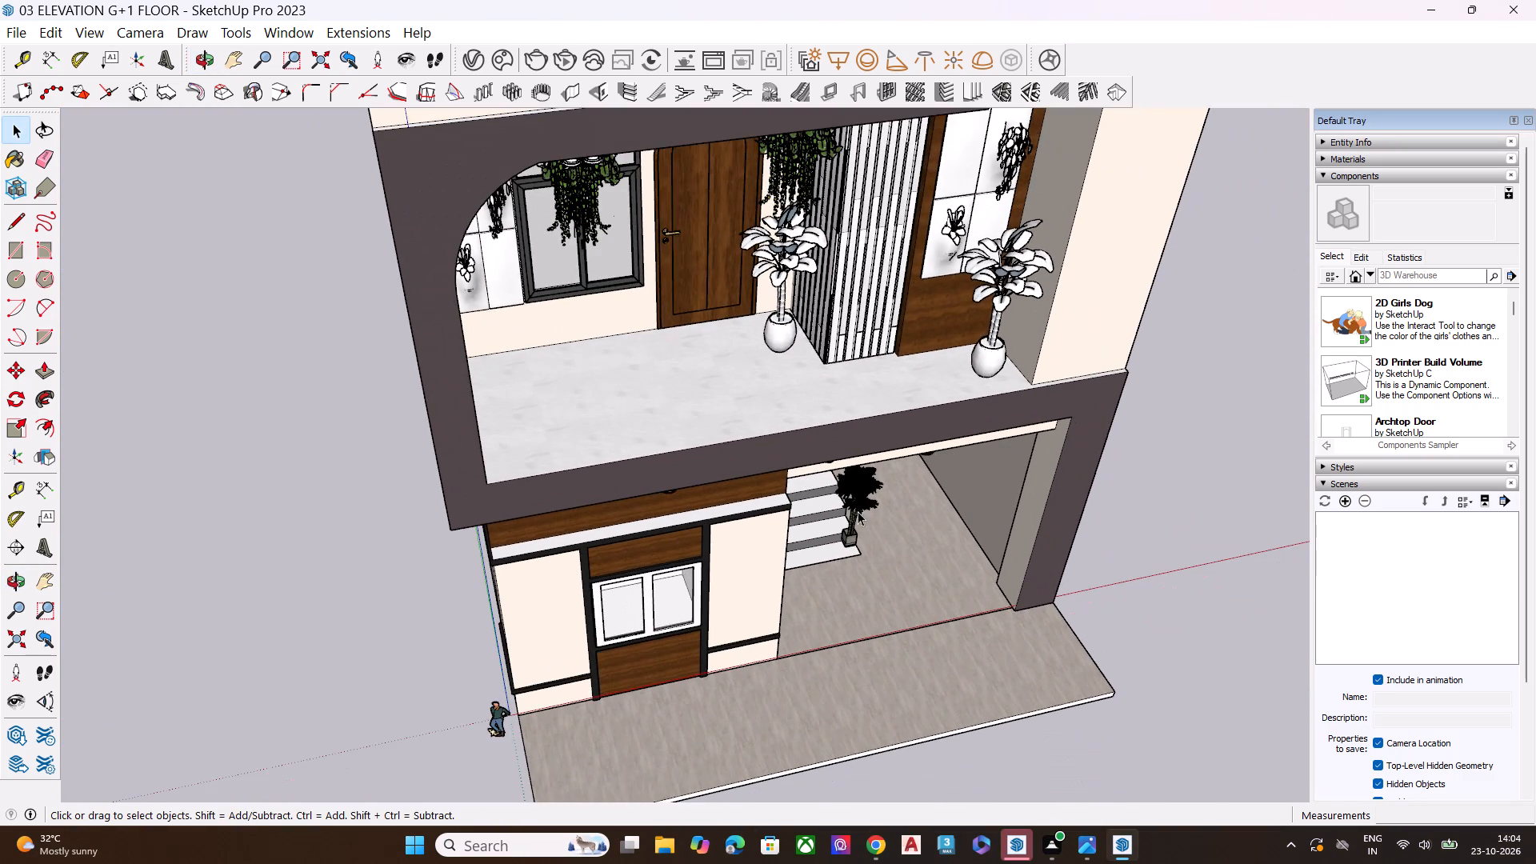
pyautogui.scroll(-2, 887, 468)
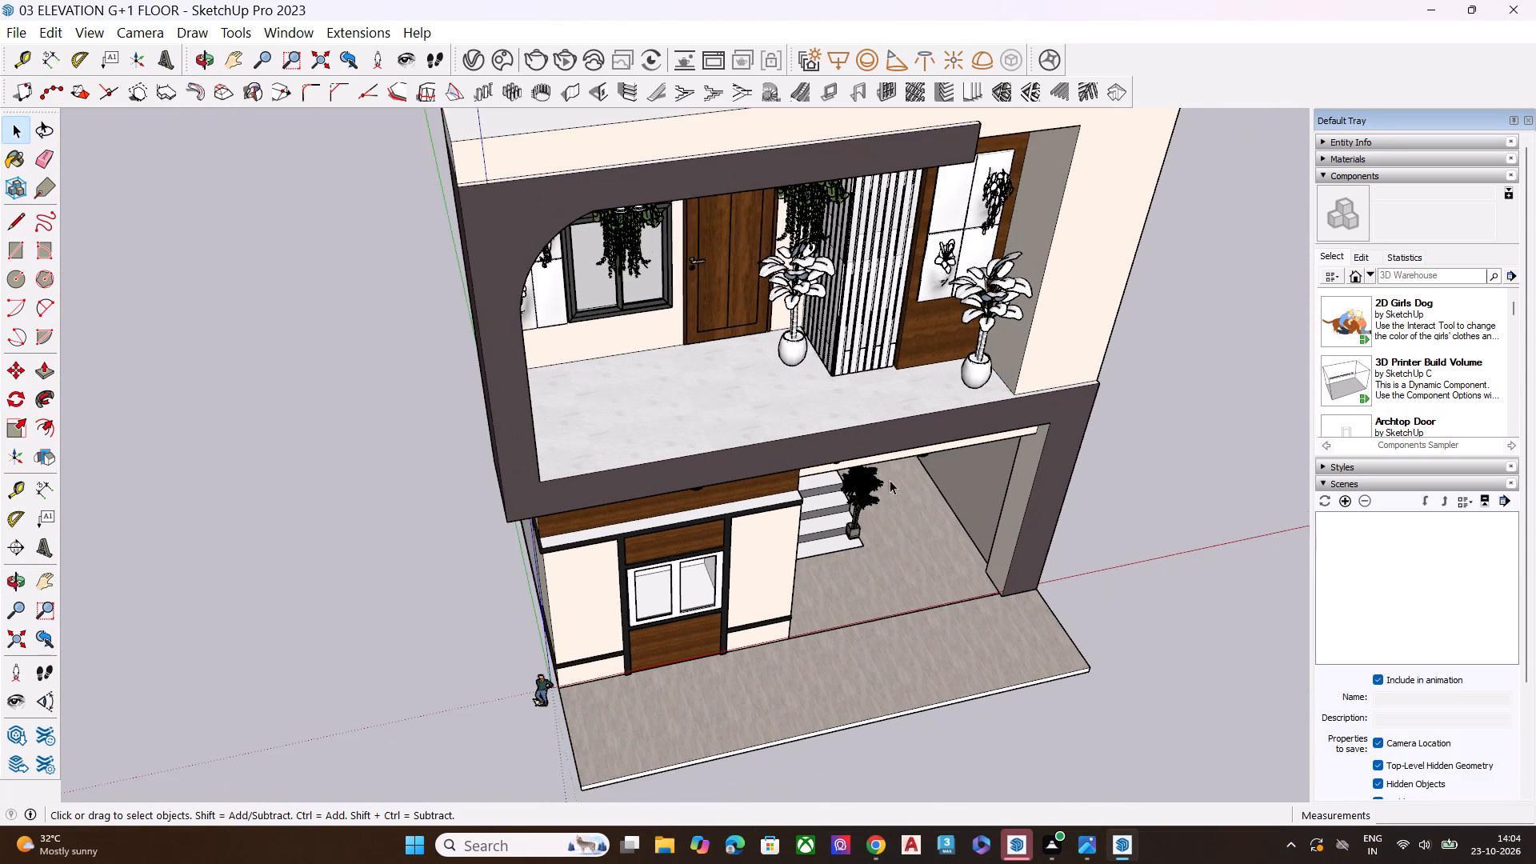
pyautogui.moveTo(885, 622); pyautogui.dragTo(985, 519, button='middle')
pyautogui.scroll(2, 795, 628)
pyautogui.scroll(-1, 785, 638)
pyautogui.scroll(2, 784, 638)
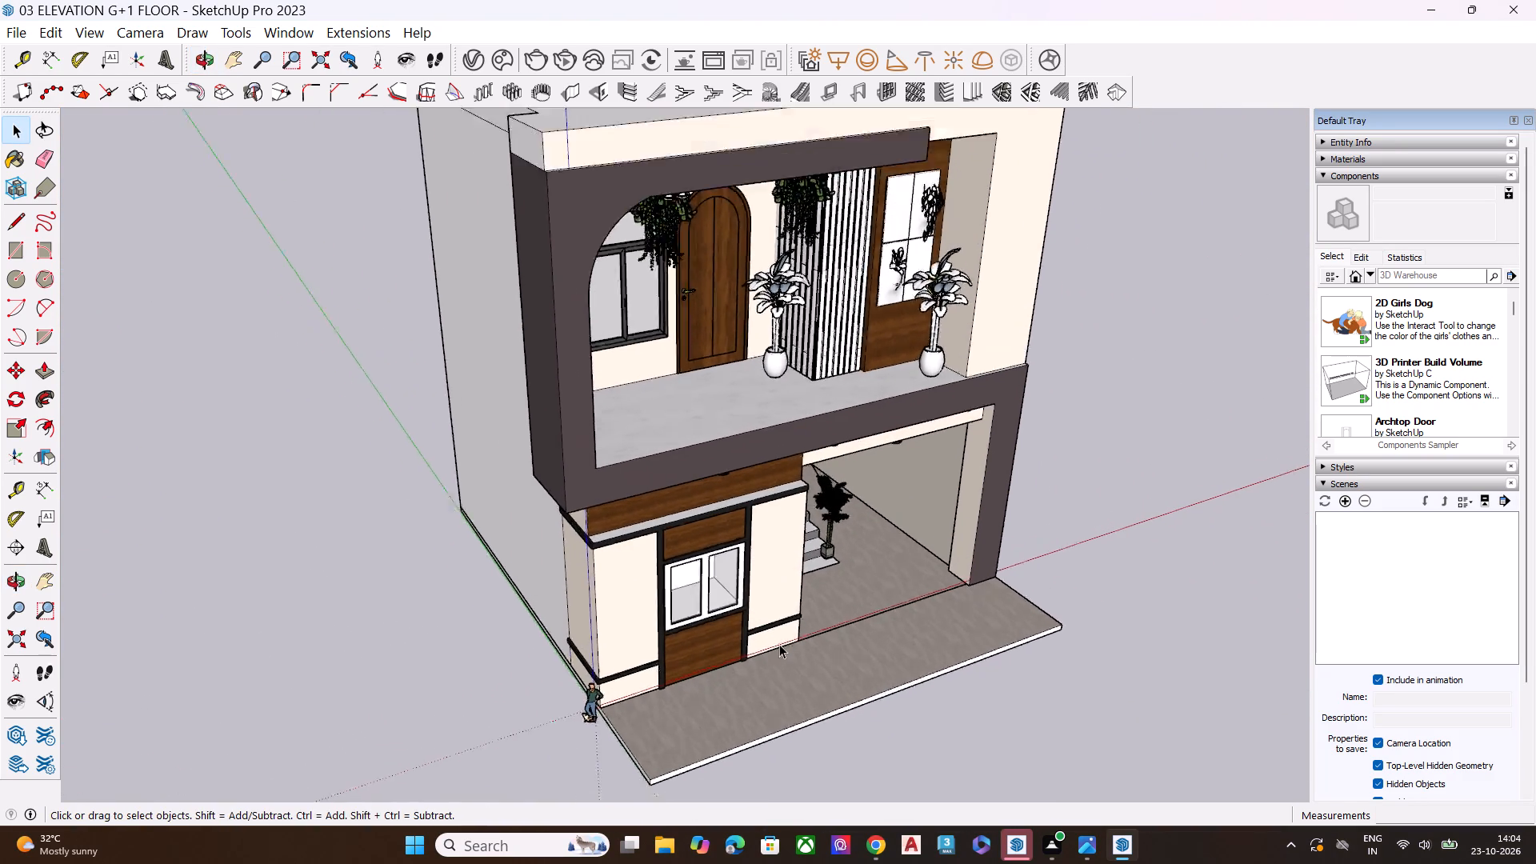
pyautogui.scroll(3, 779, 644)
pyautogui.scroll(-8, 827, 614)
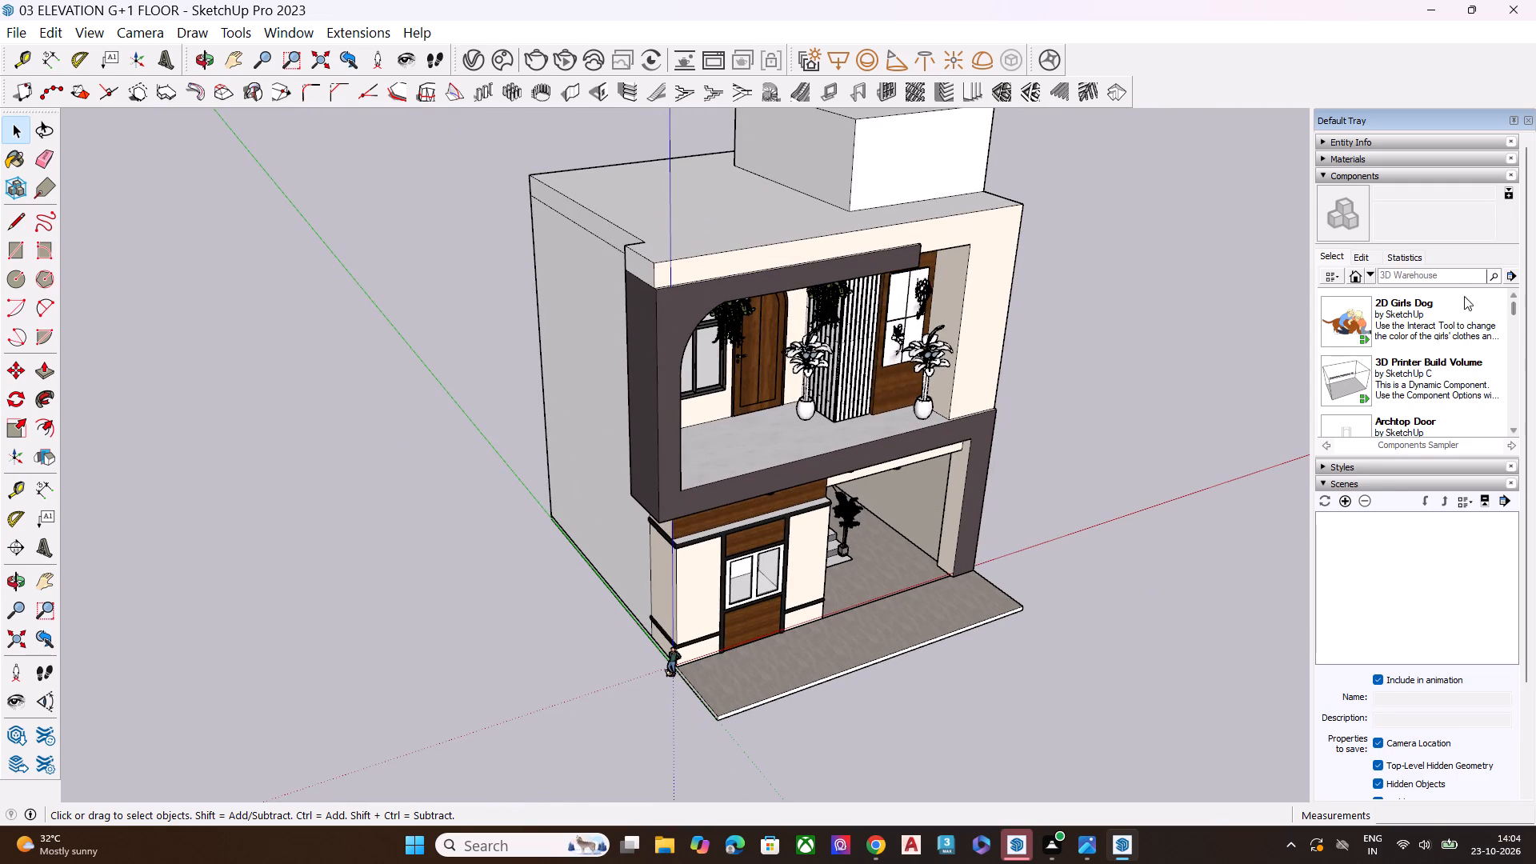
# Collapse the Components section of the Default Tray.
pyautogui.click(1392, 177)
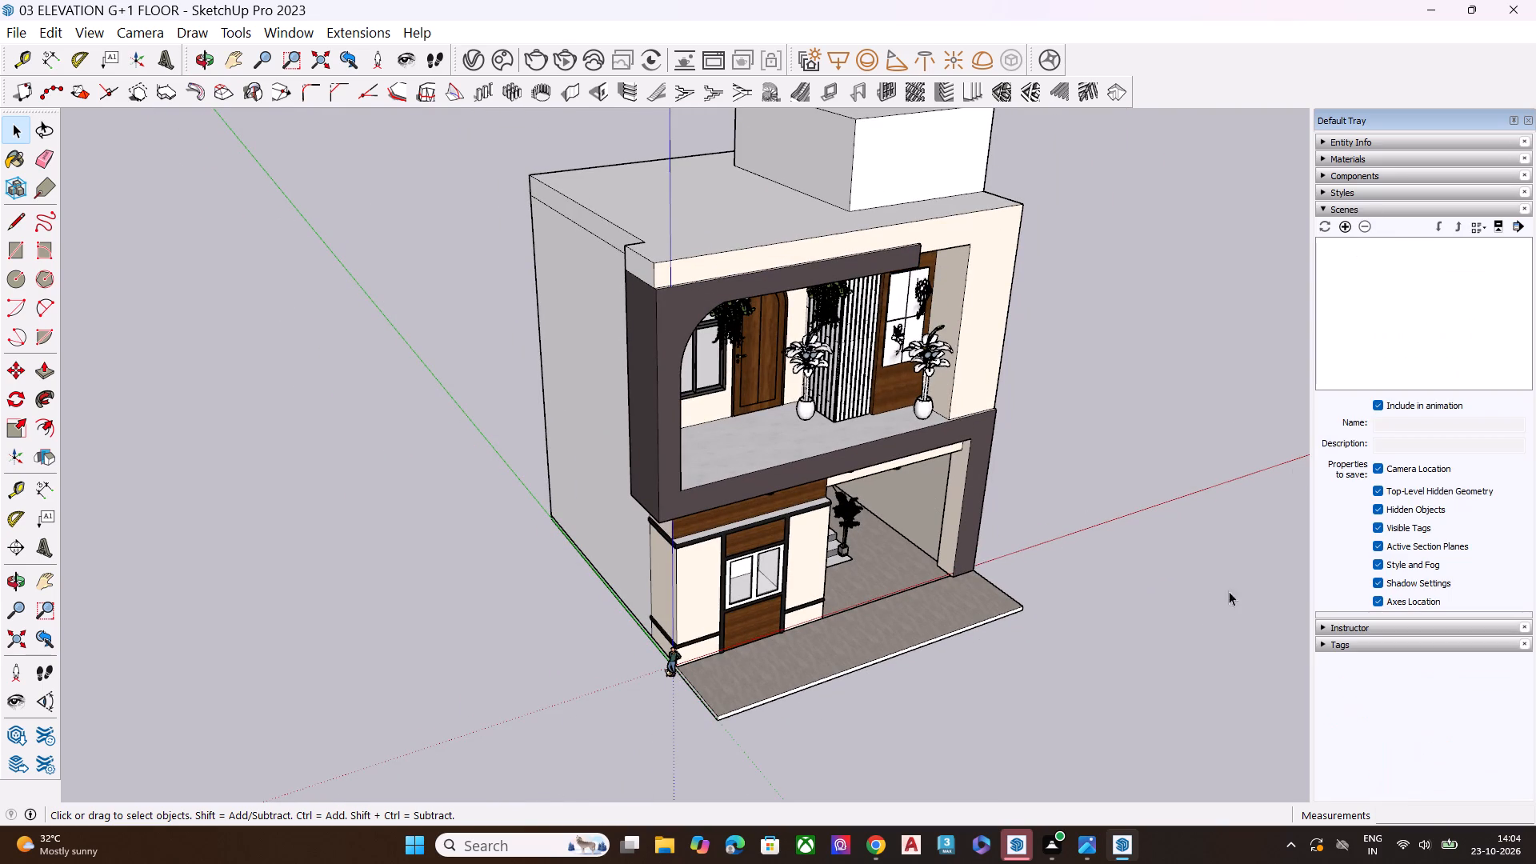
# Switch to Chrome and examine the 3D Warehouse PERGOLA models for a pergola that suits the house.
pyautogui.click(877, 850)
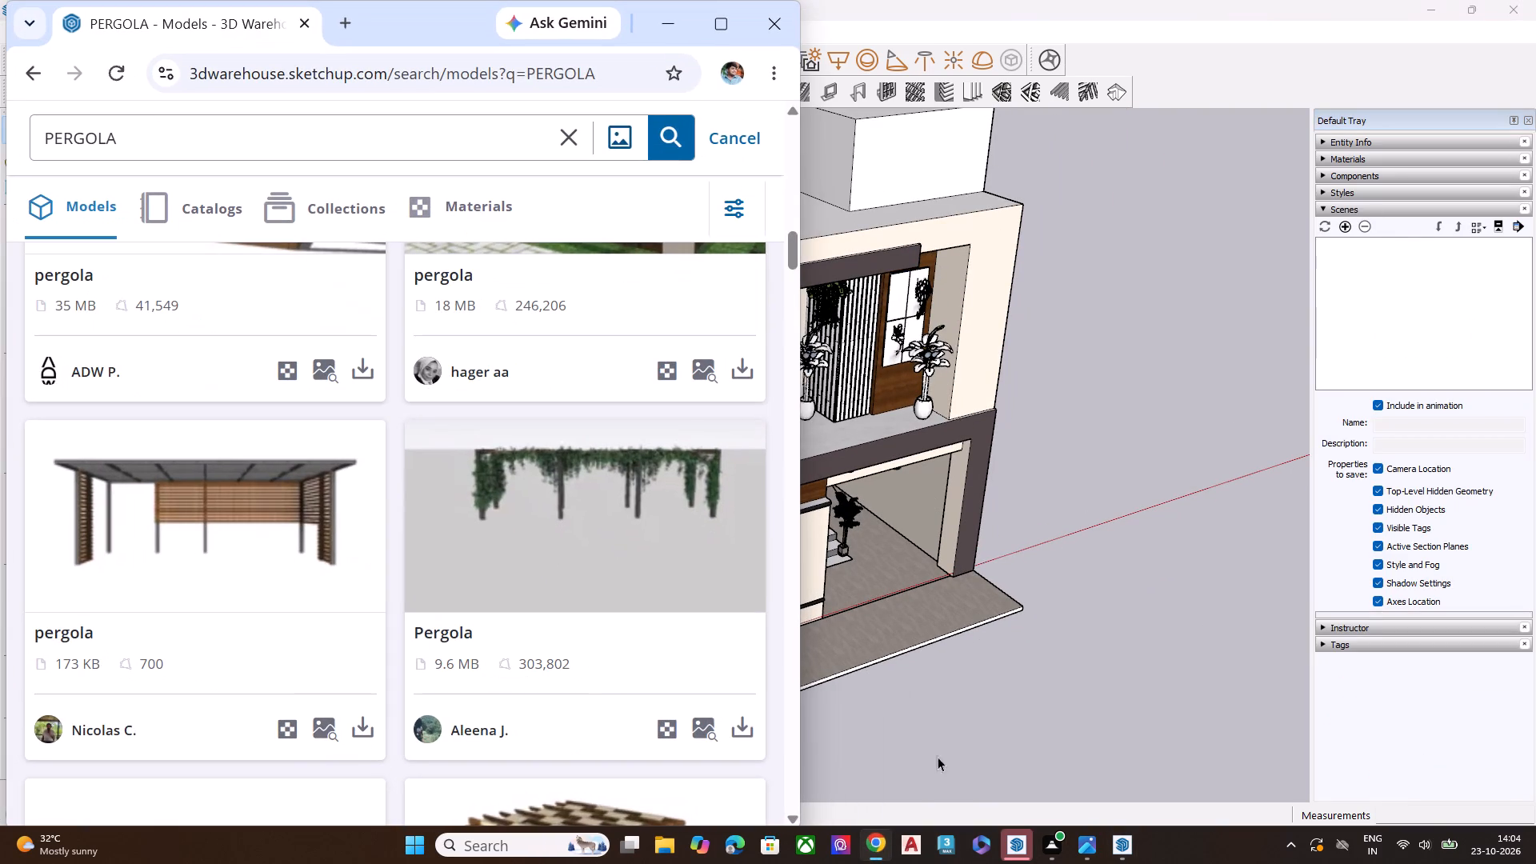
pyautogui.scroll(-2, 437, 522)
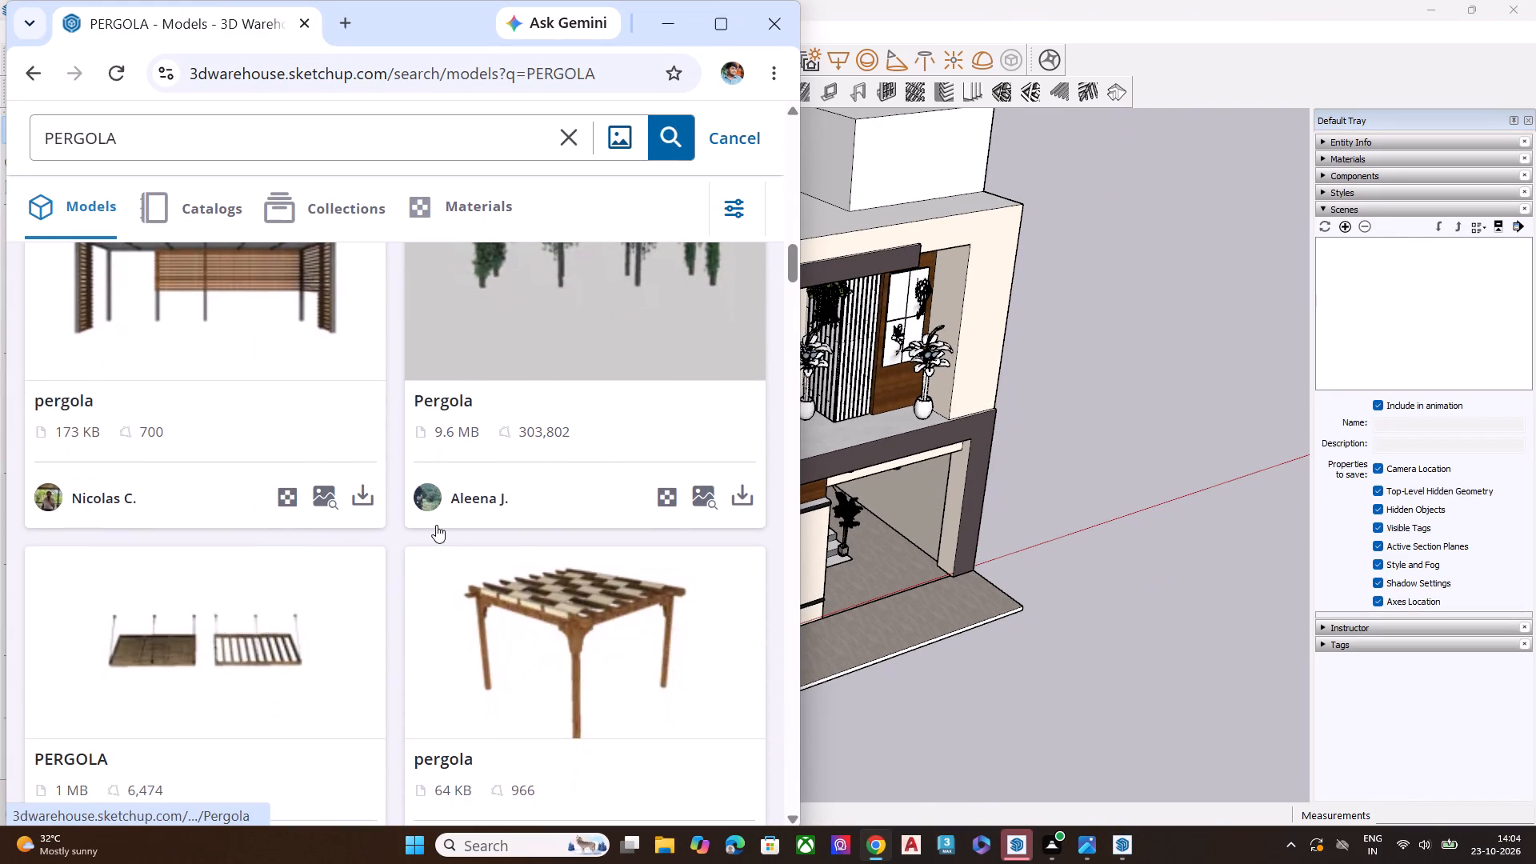
pyautogui.scroll(-4, 436, 525)
pyautogui.scroll(4, 444, 522)
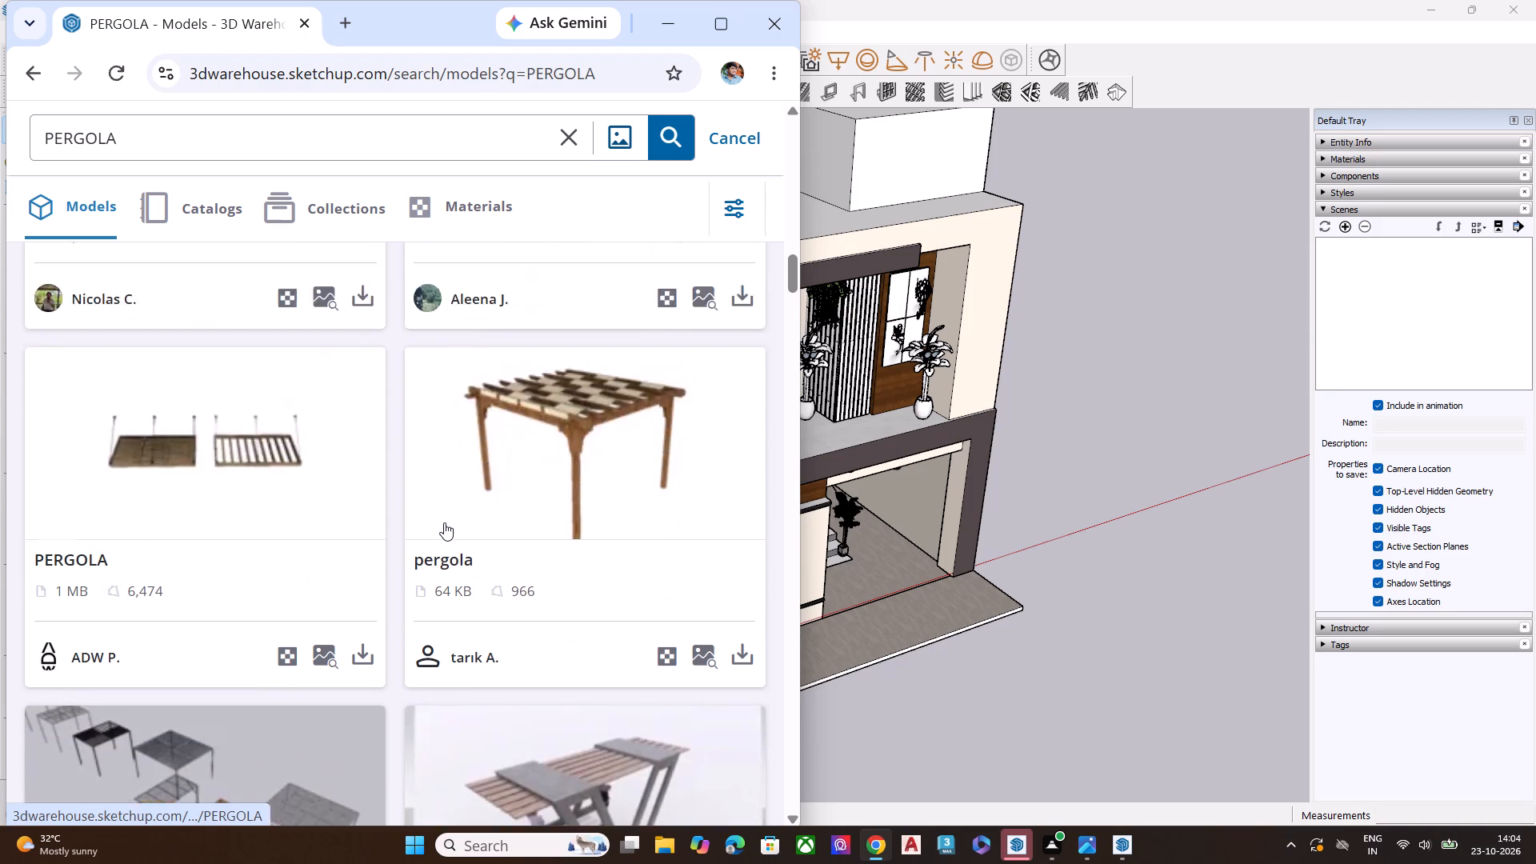
pyautogui.scroll(4, 444, 522)
pyautogui.scroll(5, 558, 421)
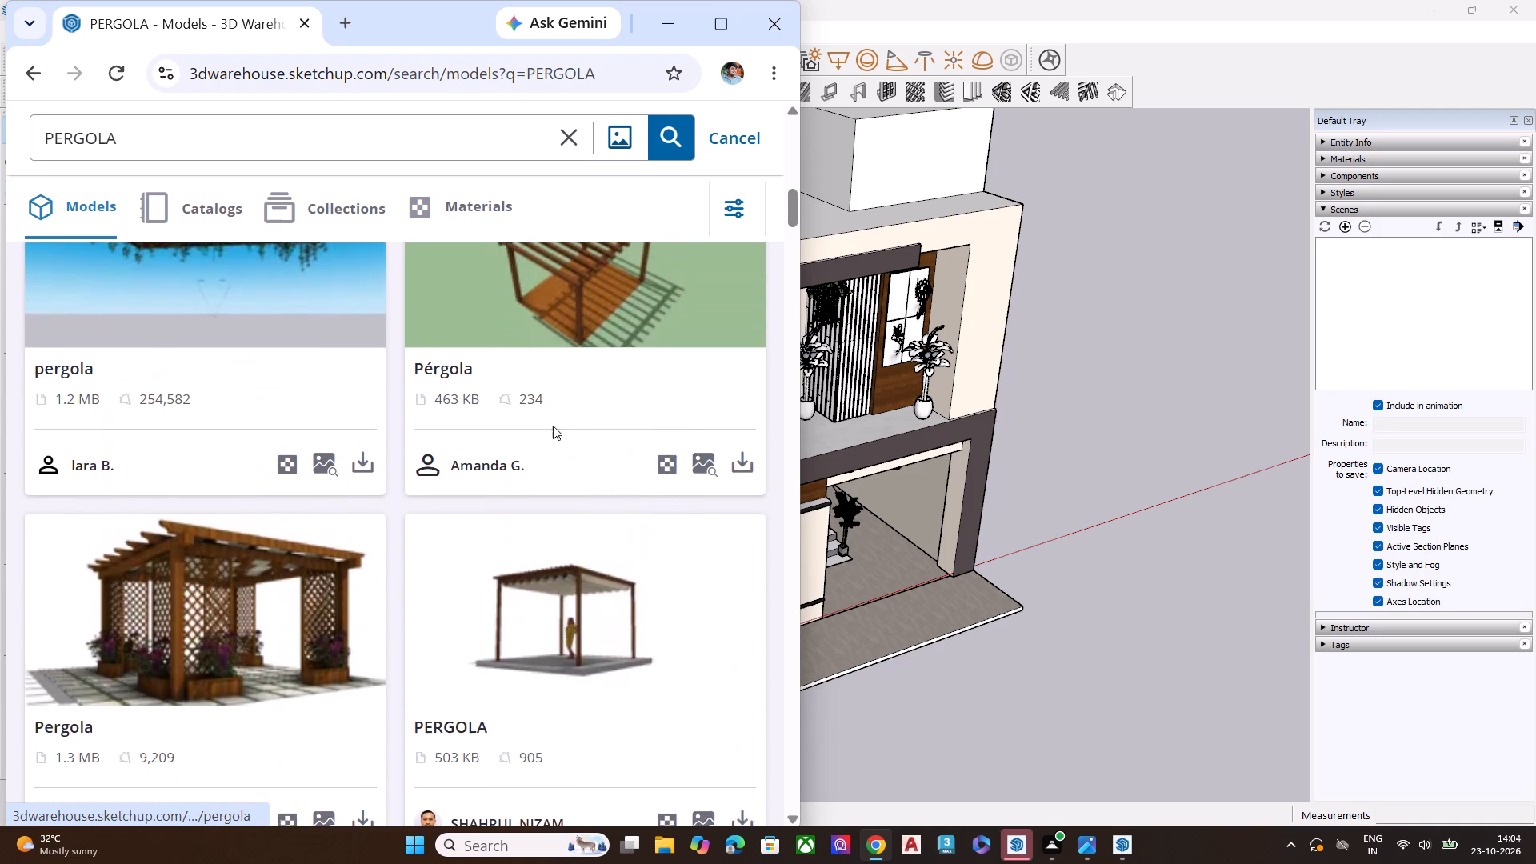
pyautogui.scroll(14, 477, 489)
pyautogui.scroll(-1, 600, 406)
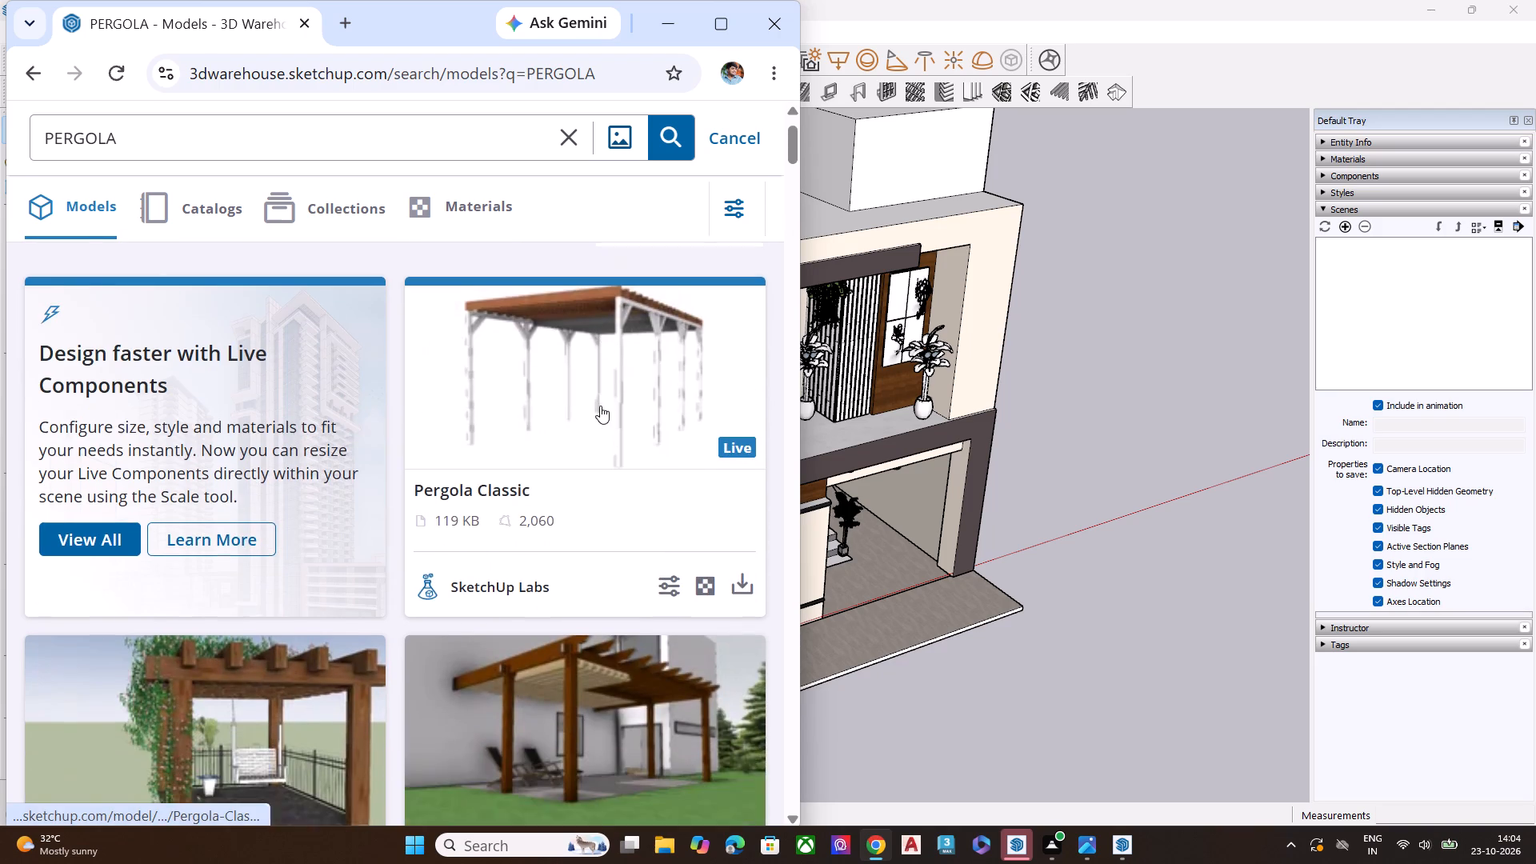
pyautogui.scroll(-9, 587, 450)
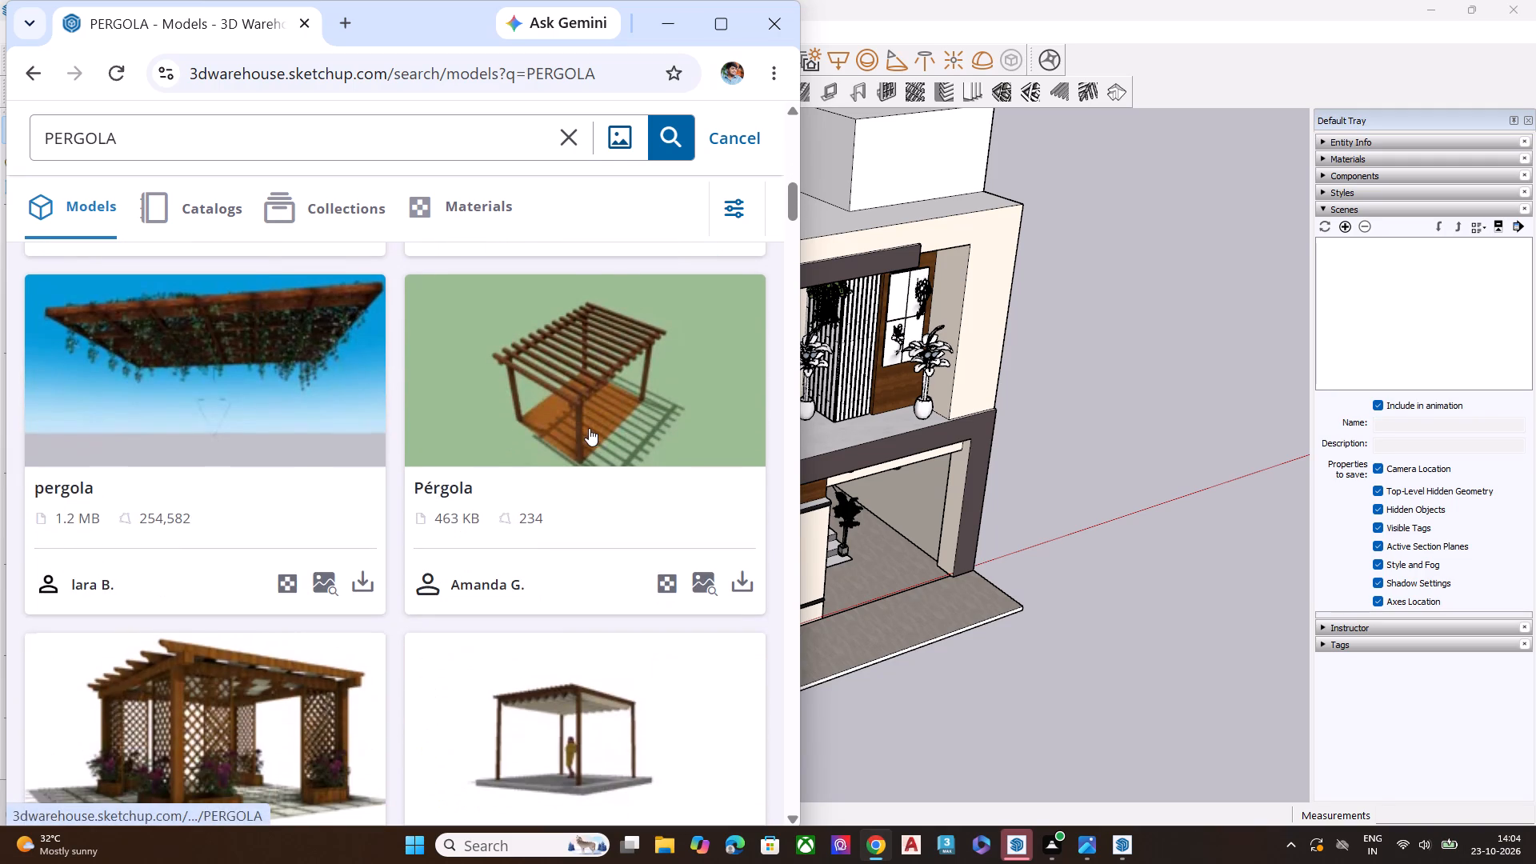
pyautogui.scroll(-4, 590, 416)
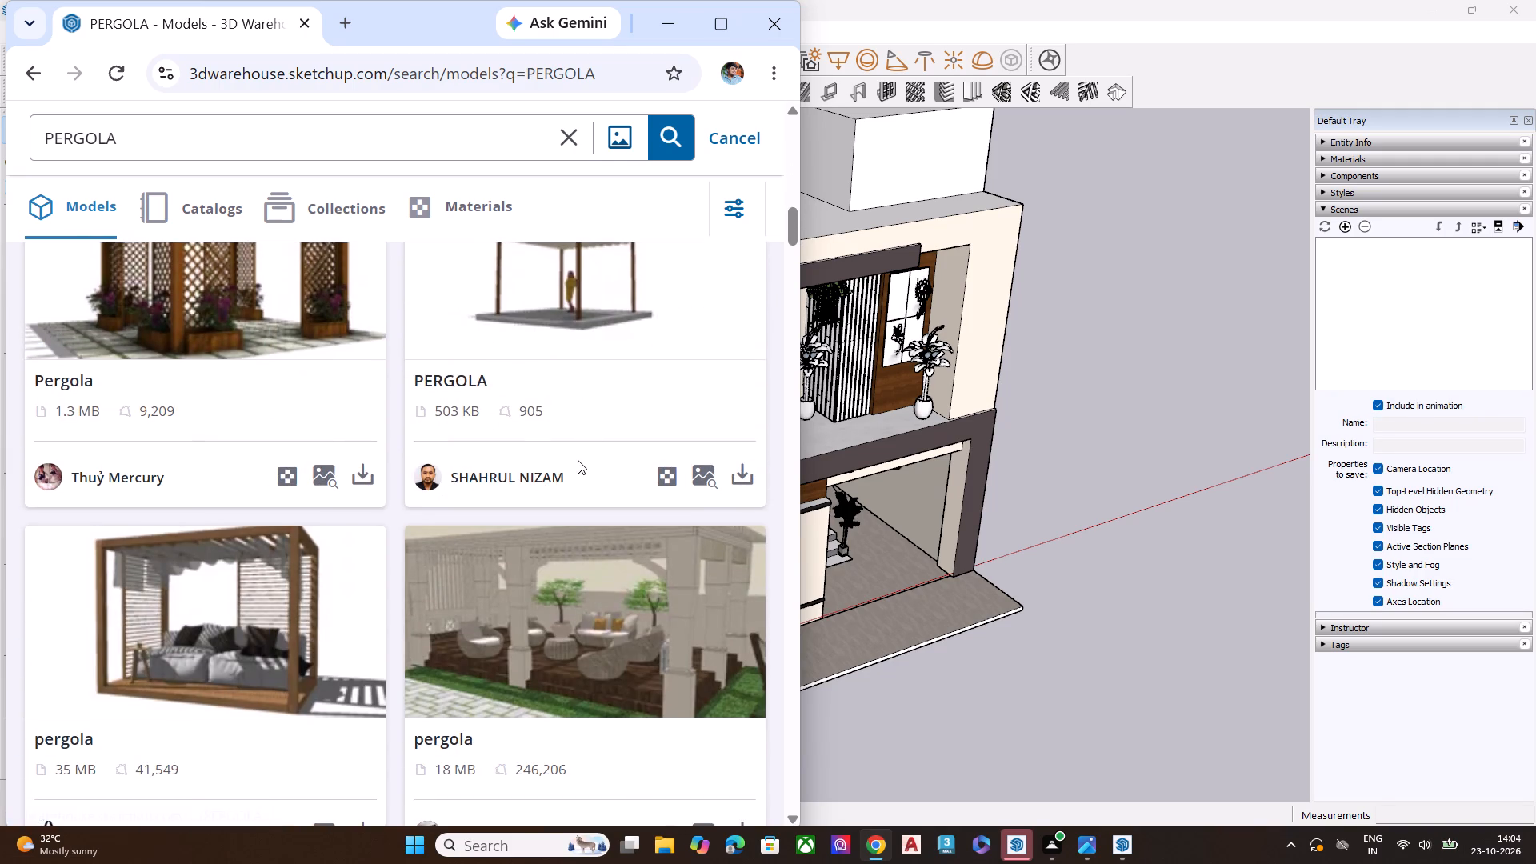
pyautogui.scroll(-5, 578, 460)
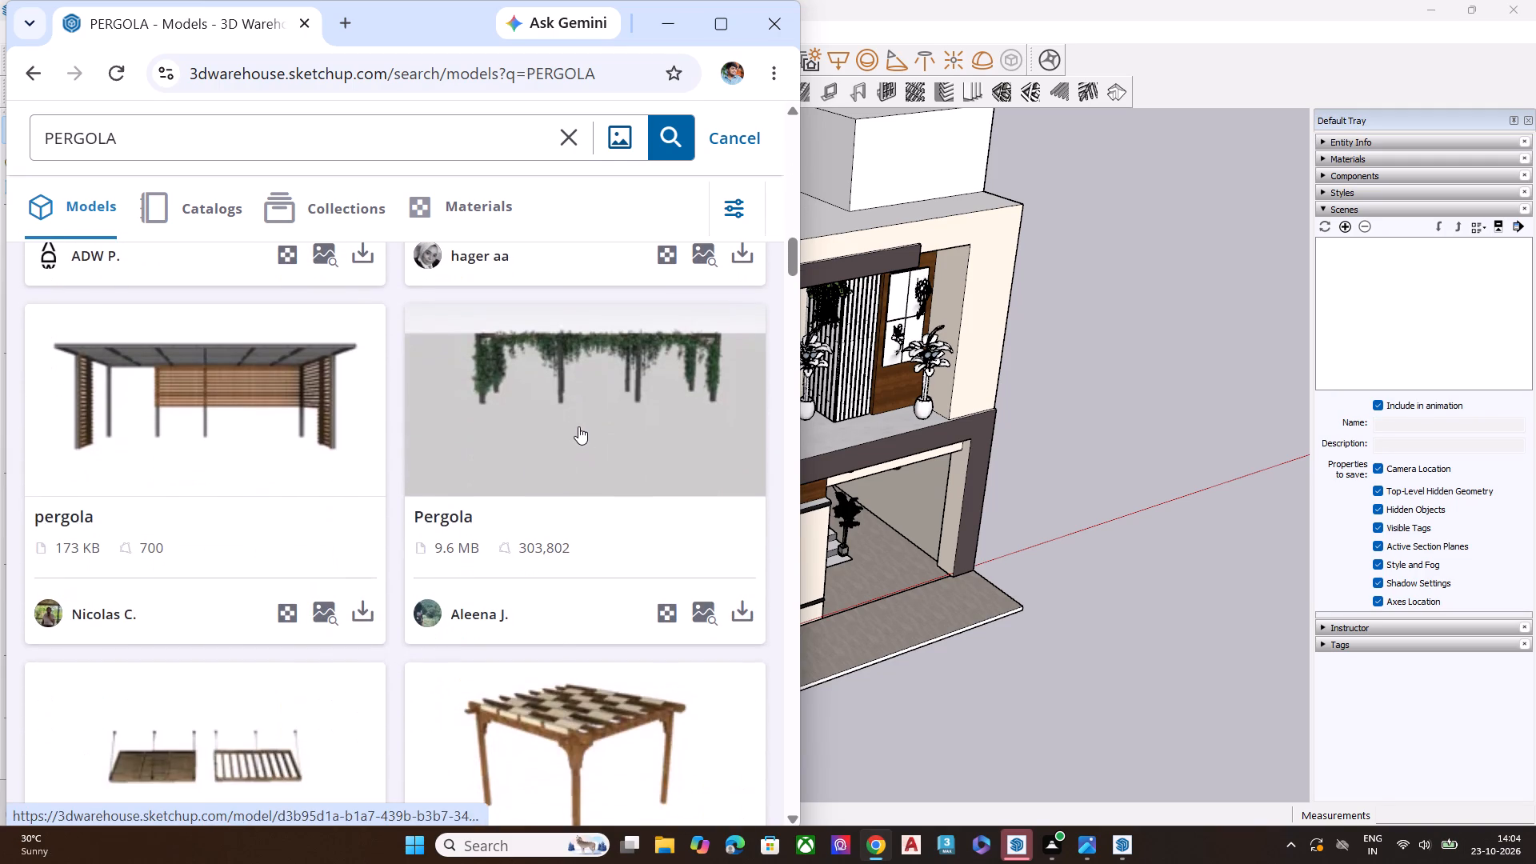
pyautogui.scroll(-1, 578, 427)
pyautogui.scroll(1, 578, 458)
pyautogui.scroll(-6, 581, 449)
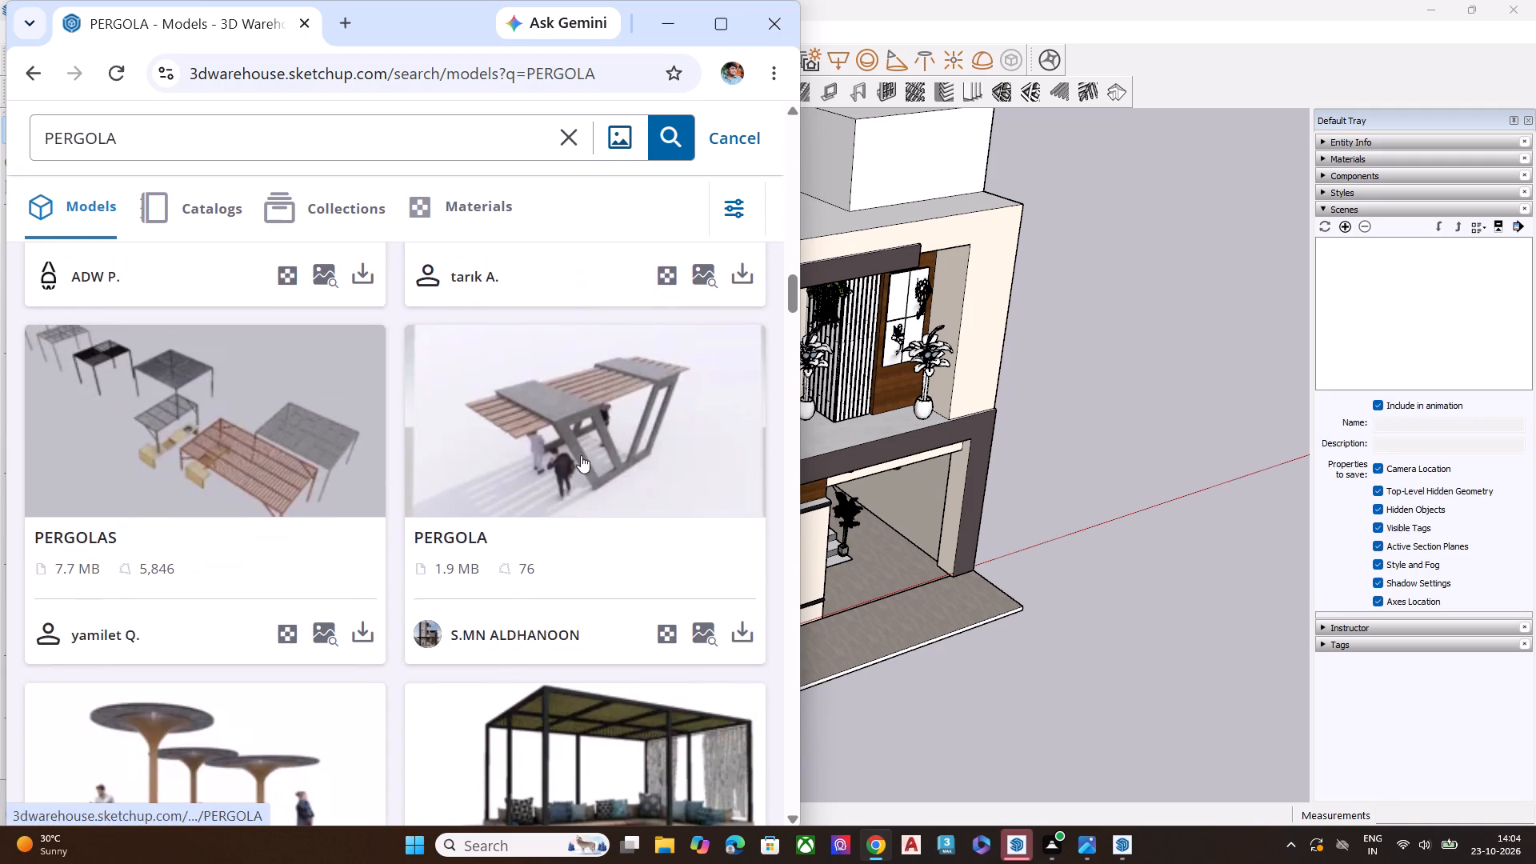
pyautogui.scroll(-10, 581, 466)
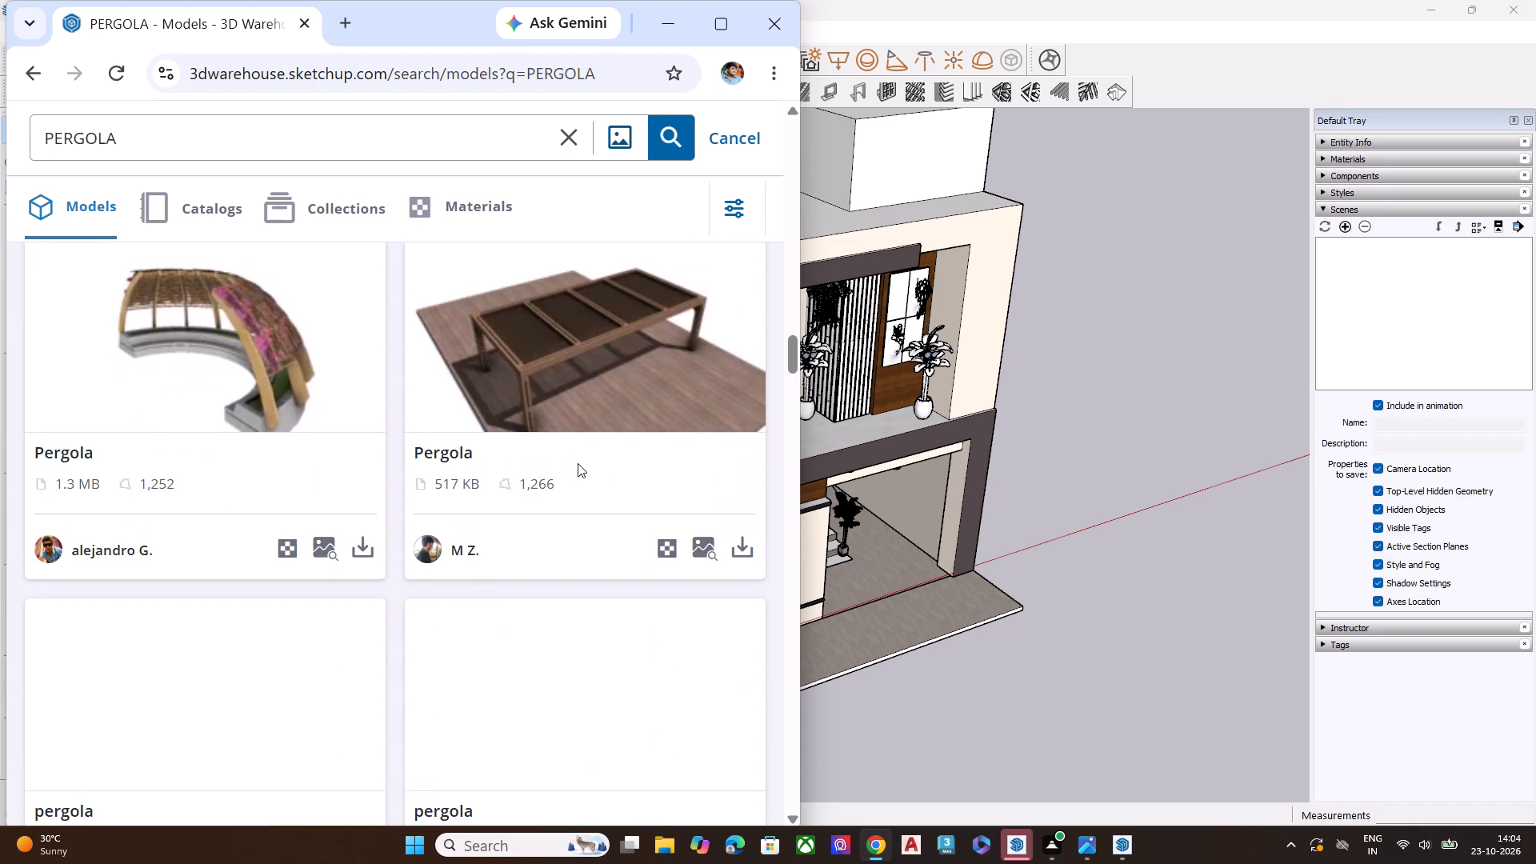
pyautogui.scroll(-4, 586, 441)
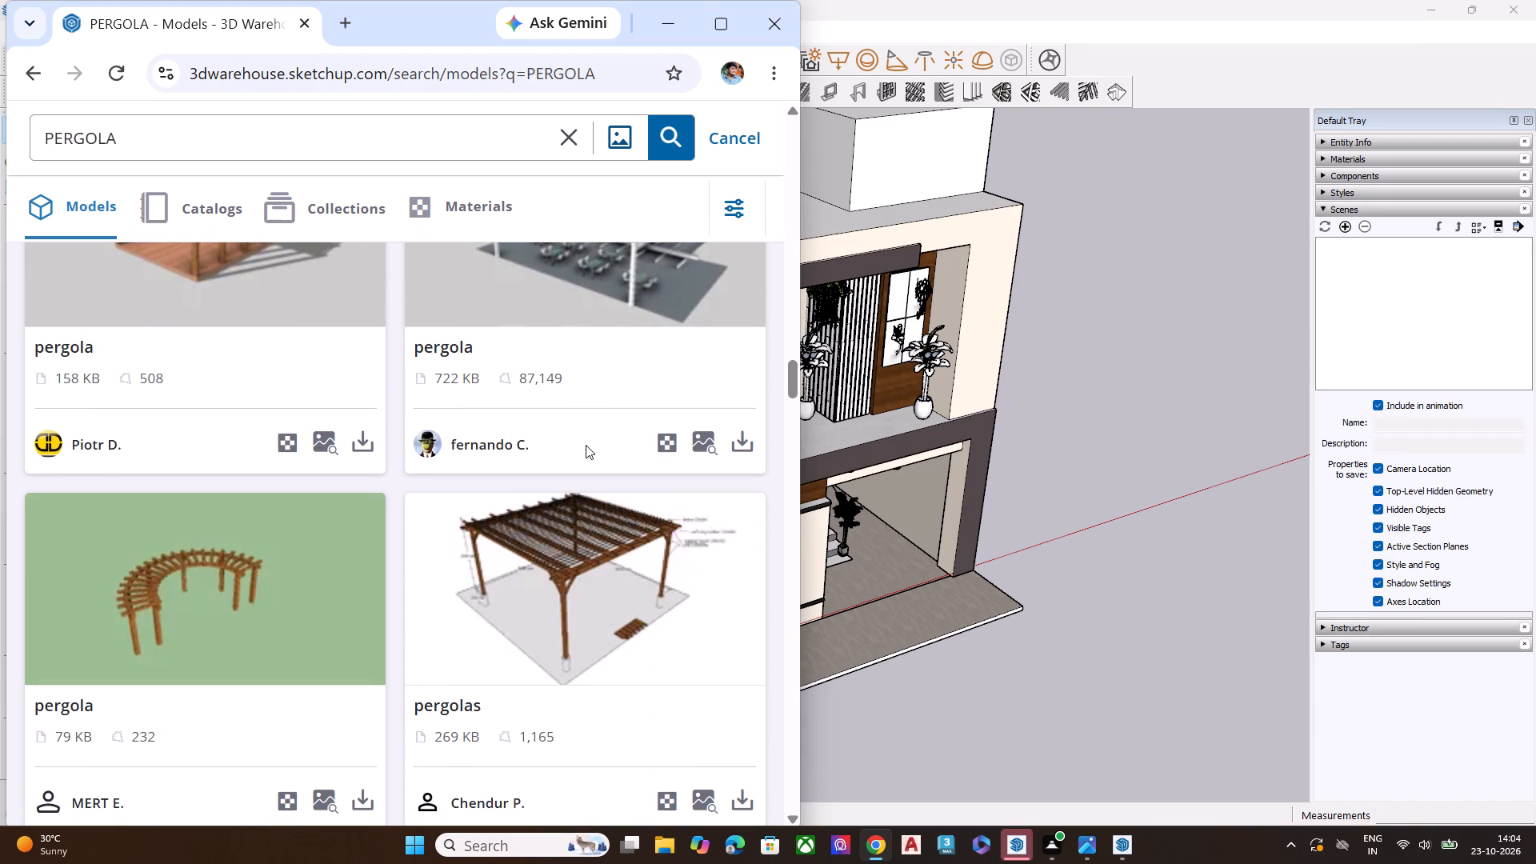
pyautogui.scroll(-6, 588, 553)
pyautogui.scroll(2, 577, 497)
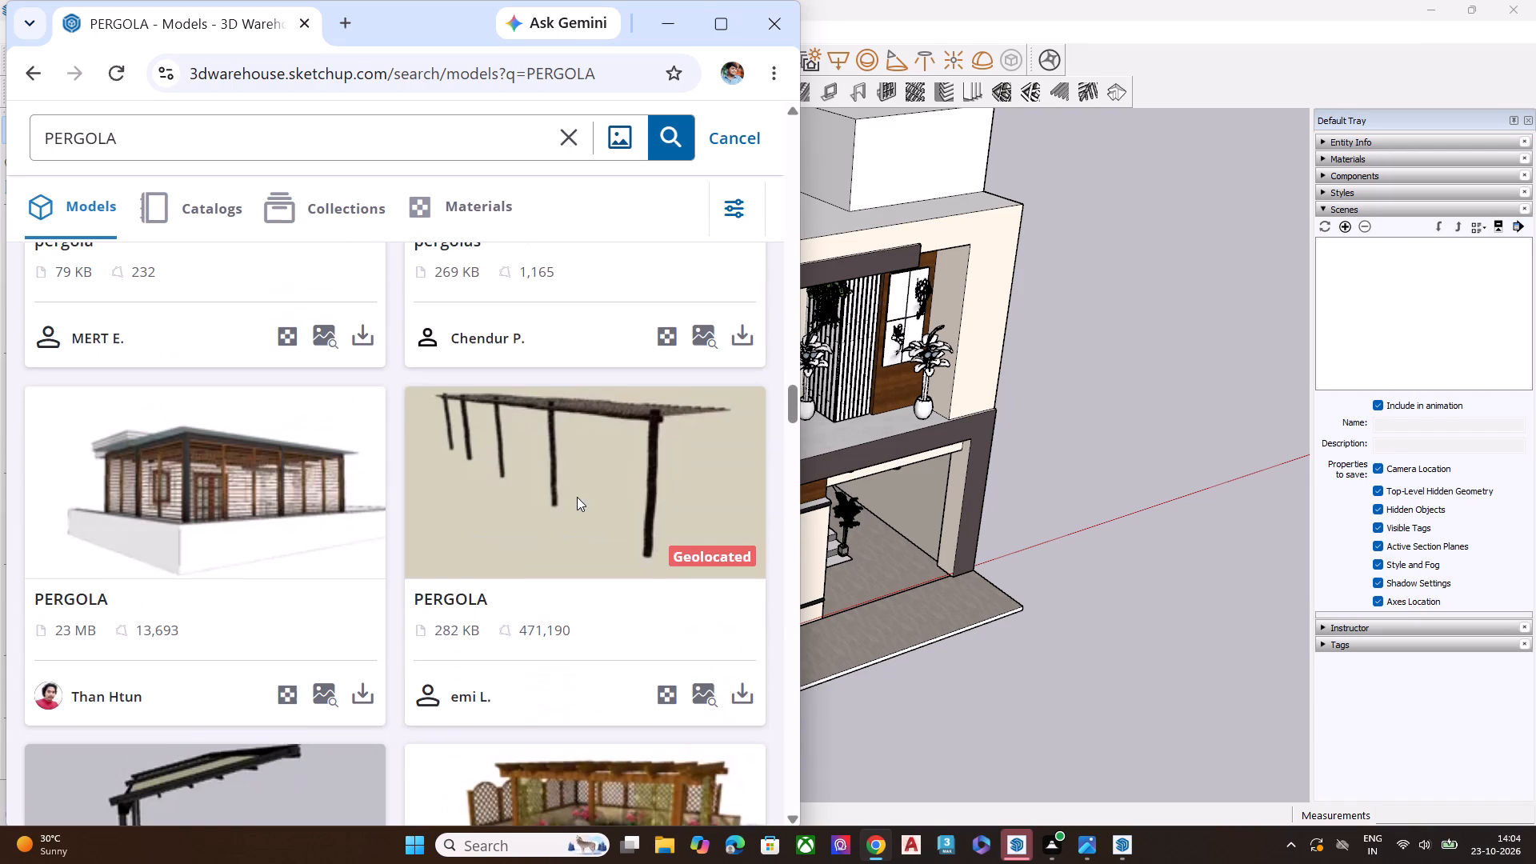
pyautogui.scroll(1, 577, 498)
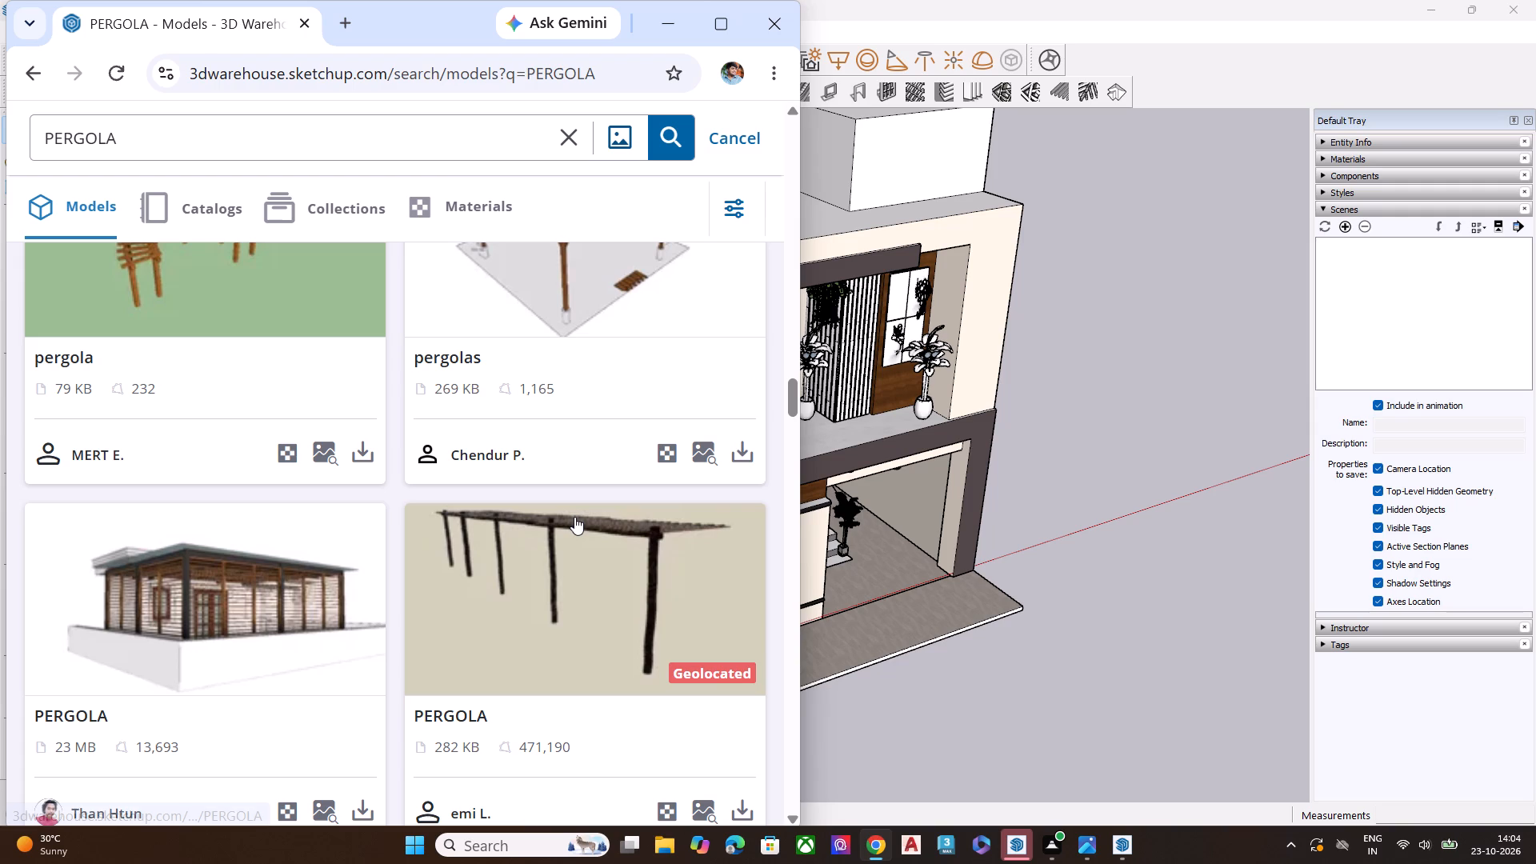
pyautogui.scroll(-2, 542, 532)
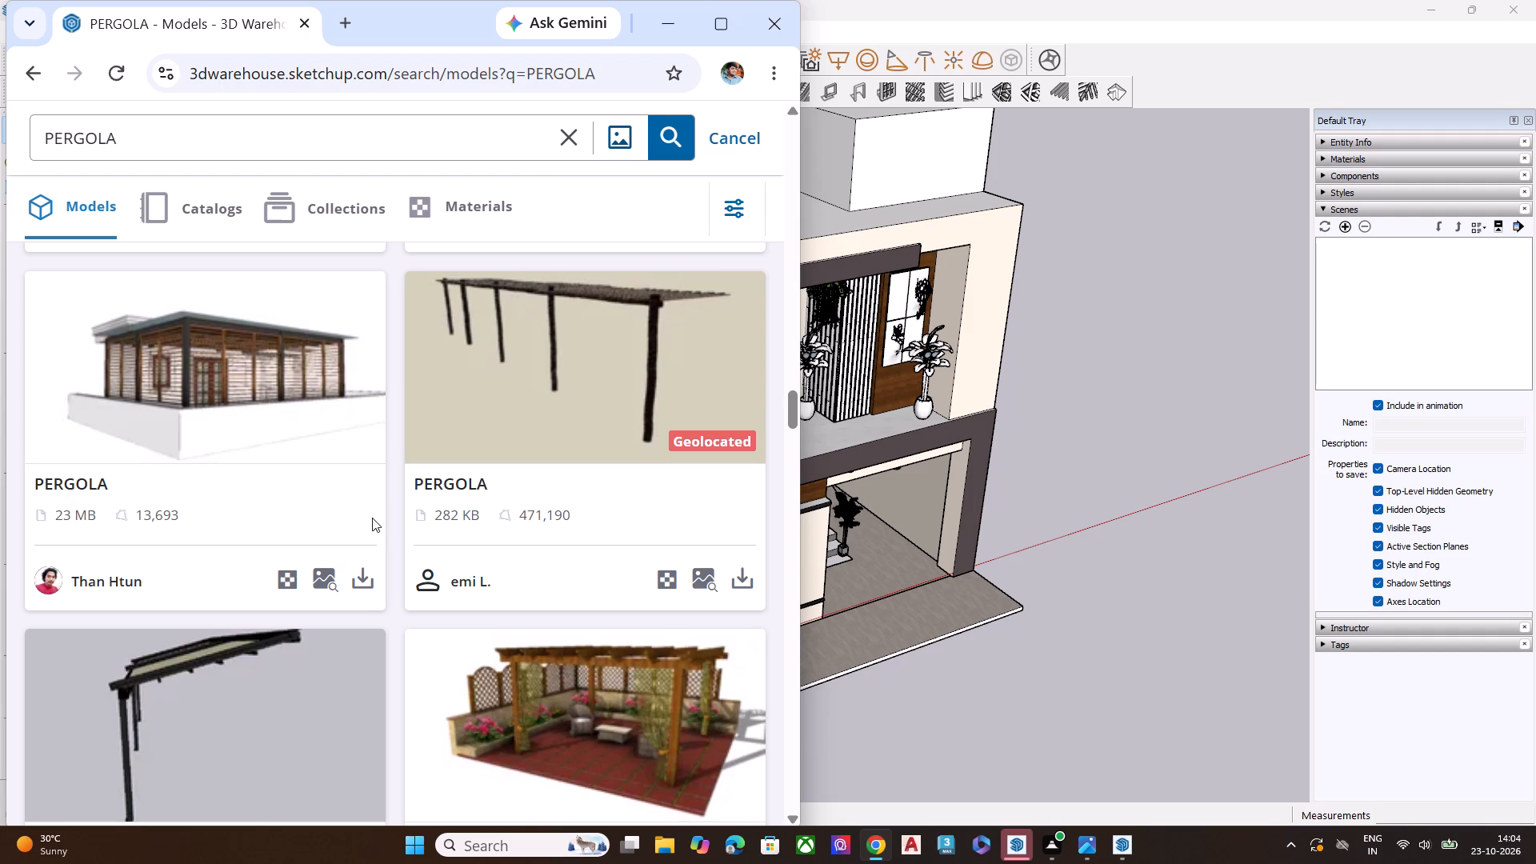
pyautogui.scroll(-3, 378, 511)
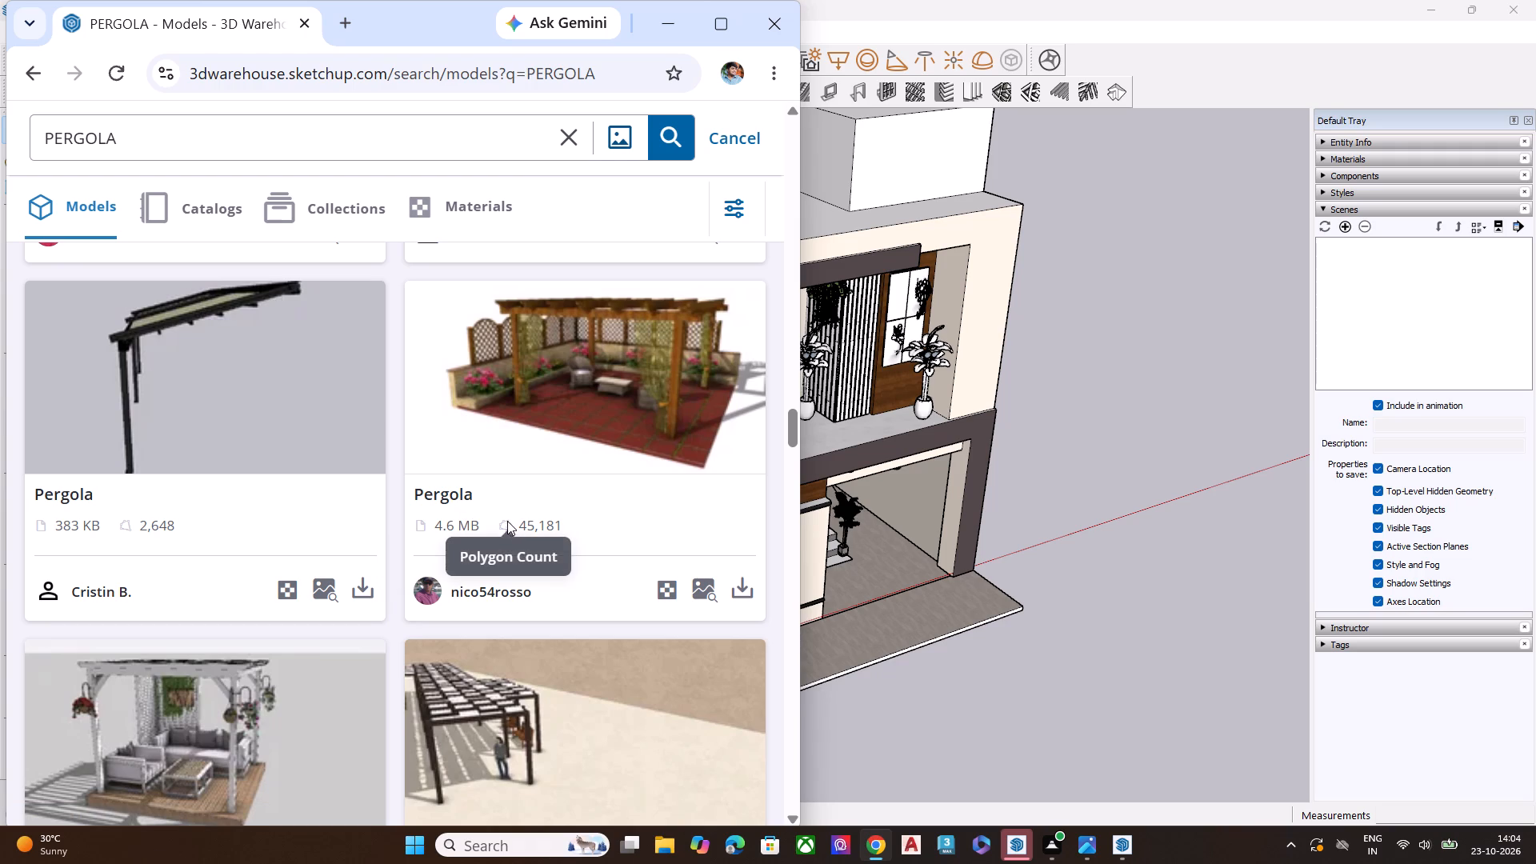
pyautogui.scroll(-2, 509, 535)
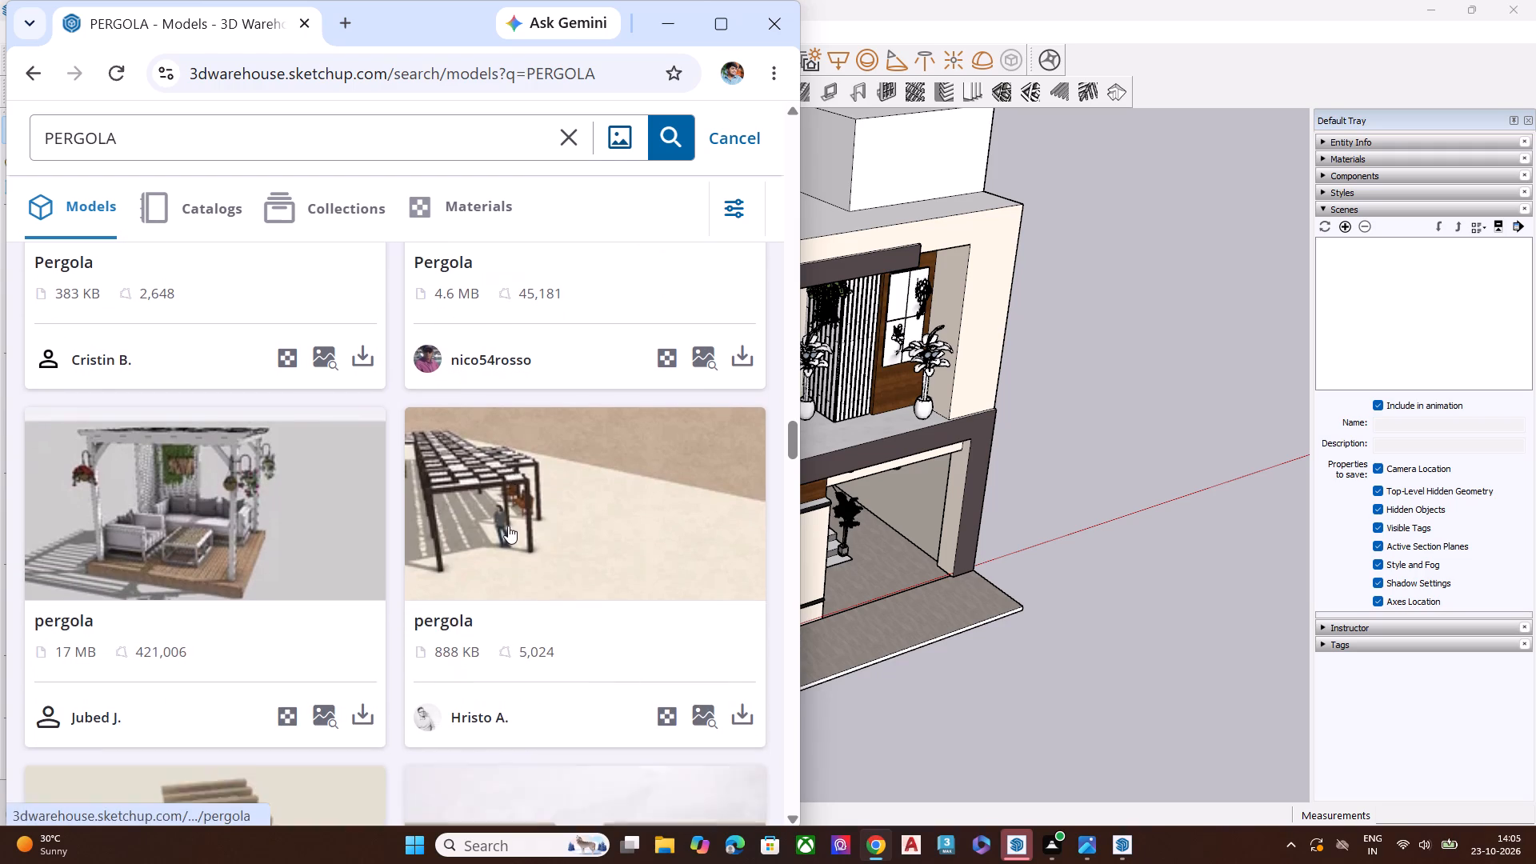
pyautogui.scroll(-3, 486, 528)
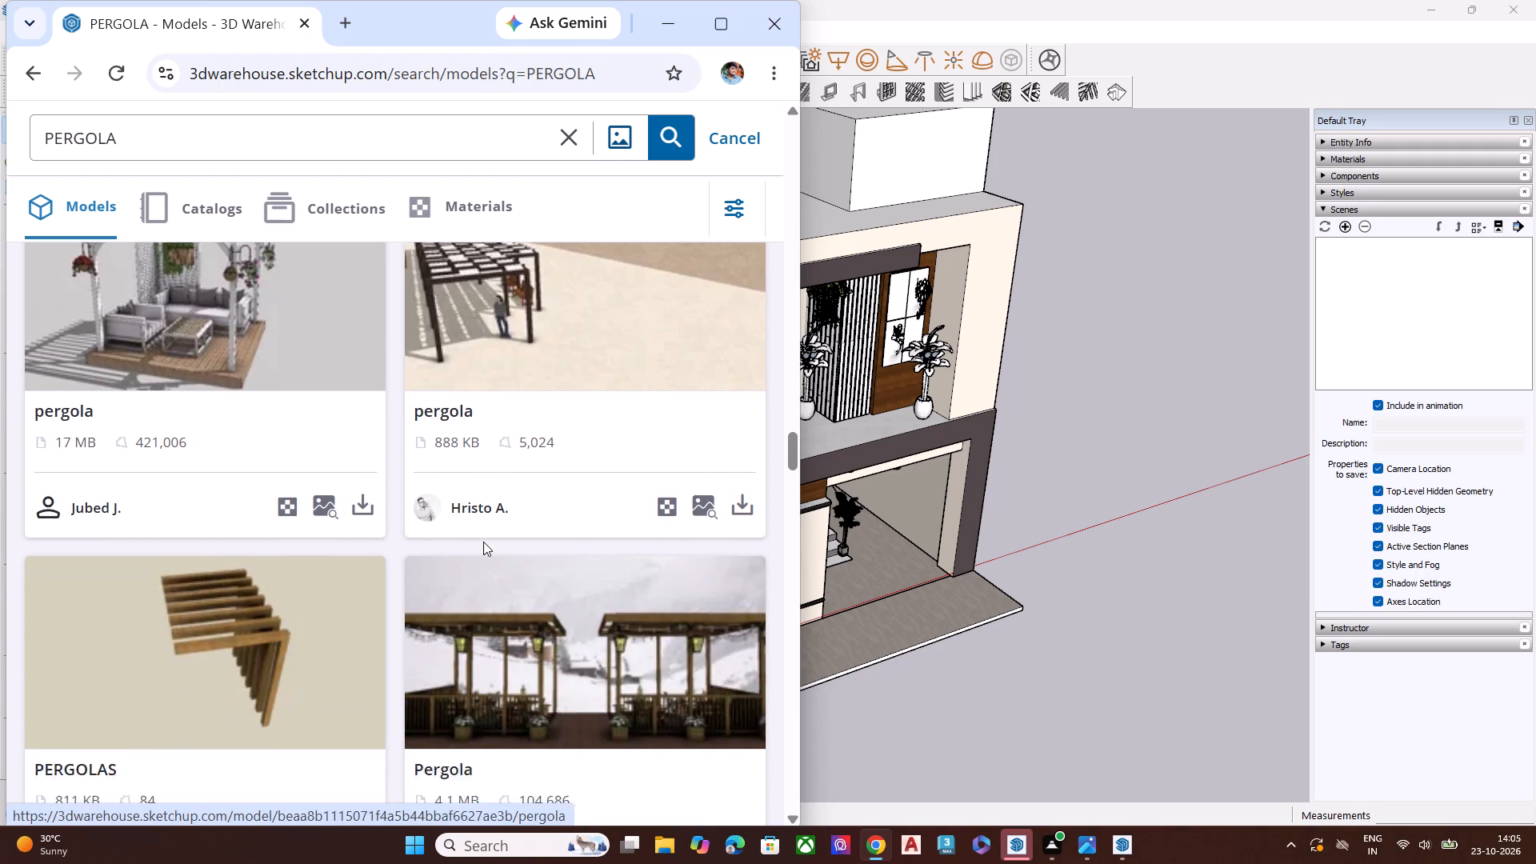
pyautogui.scroll(-2, 489, 534)
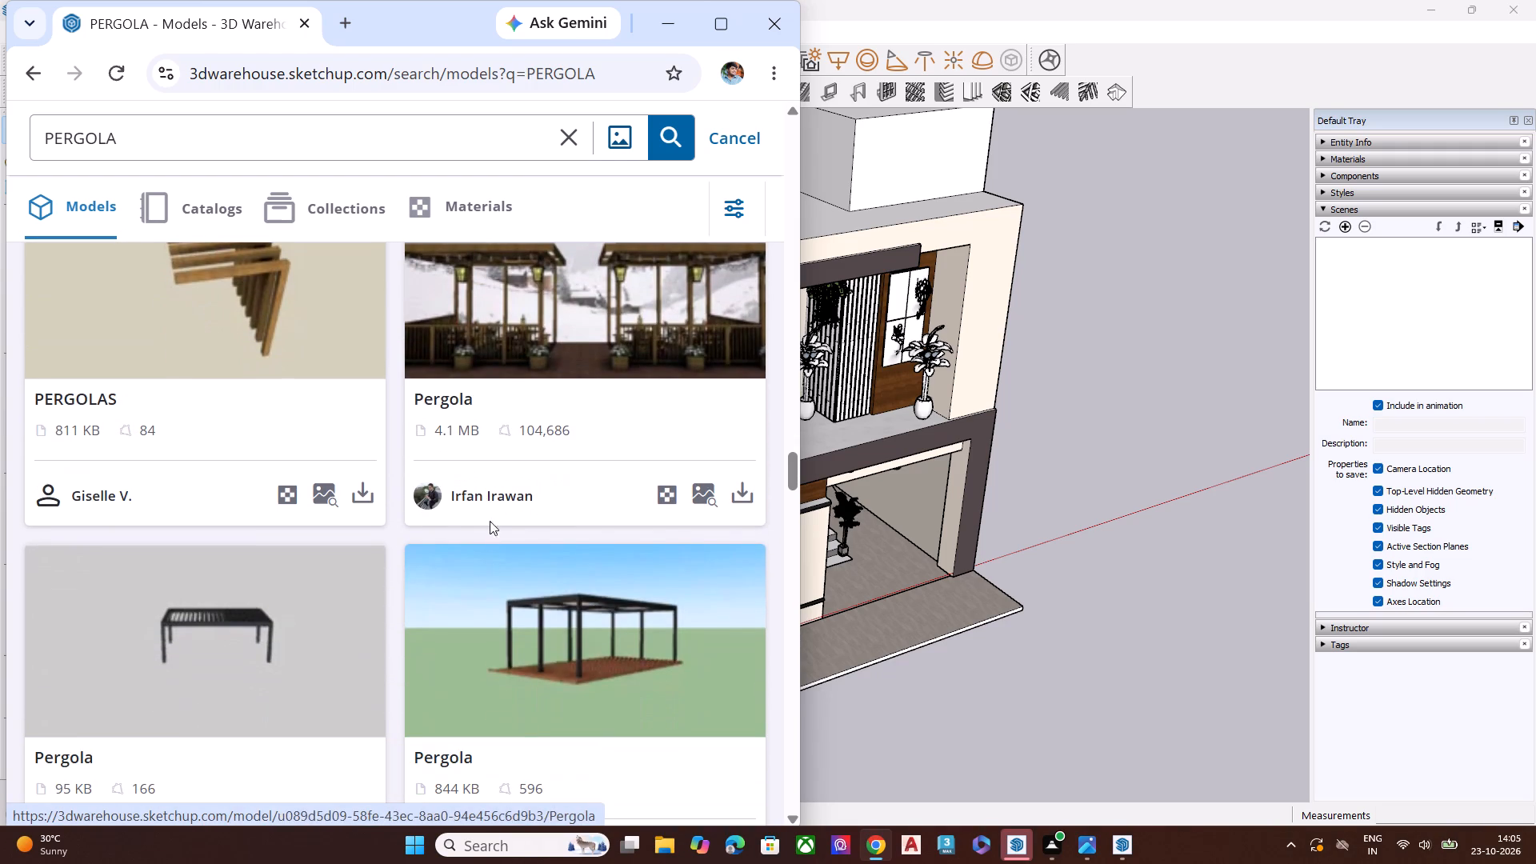
pyautogui.scroll(-3, 484, 534)
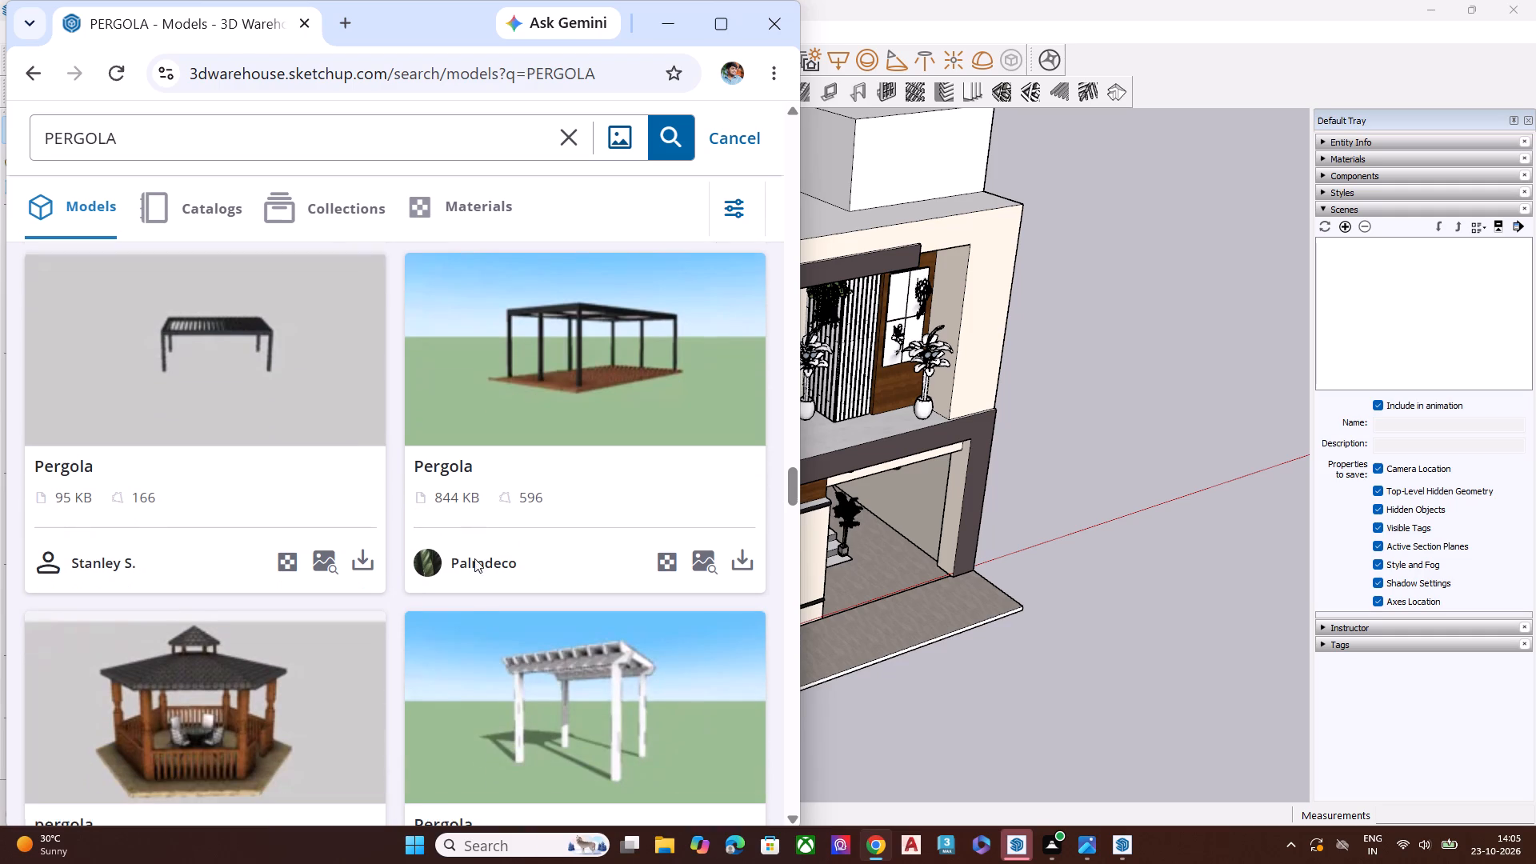
pyautogui.scroll(-5, 483, 503)
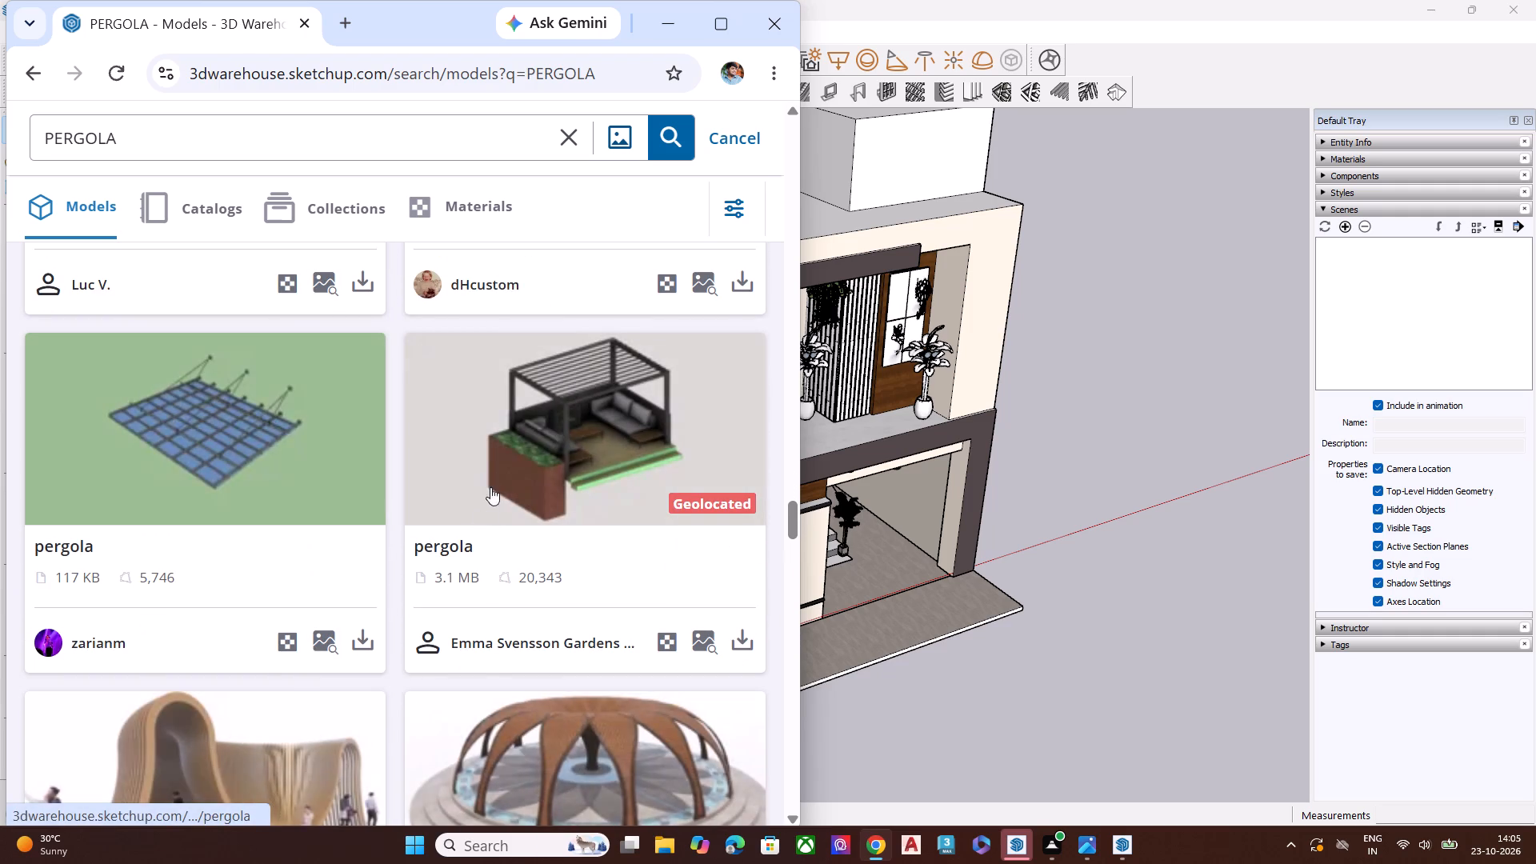
pyautogui.scroll(-8, 494, 471)
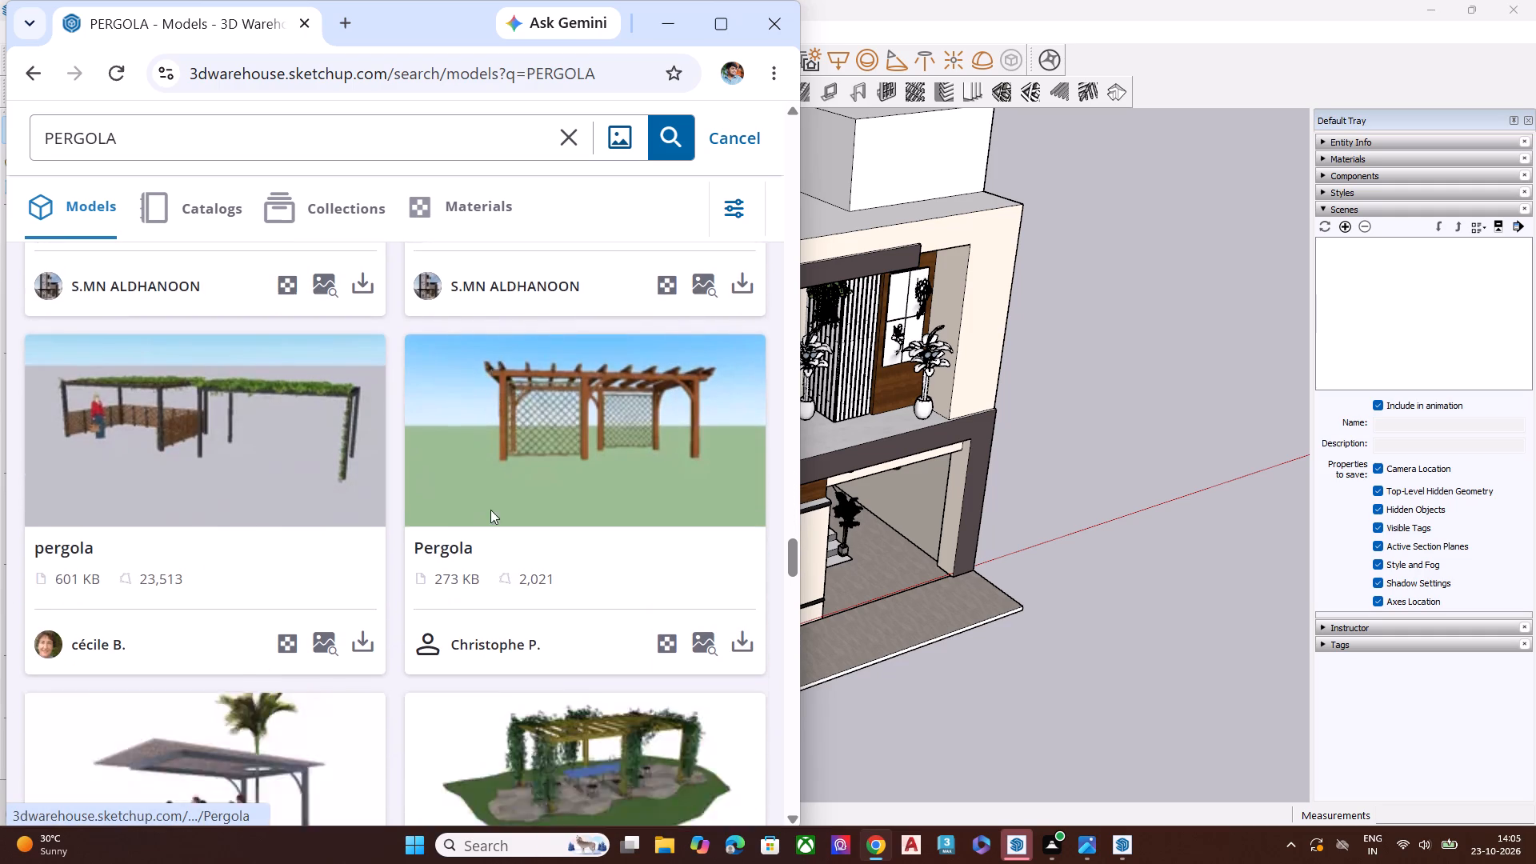
pyautogui.scroll(-5, 496, 493)
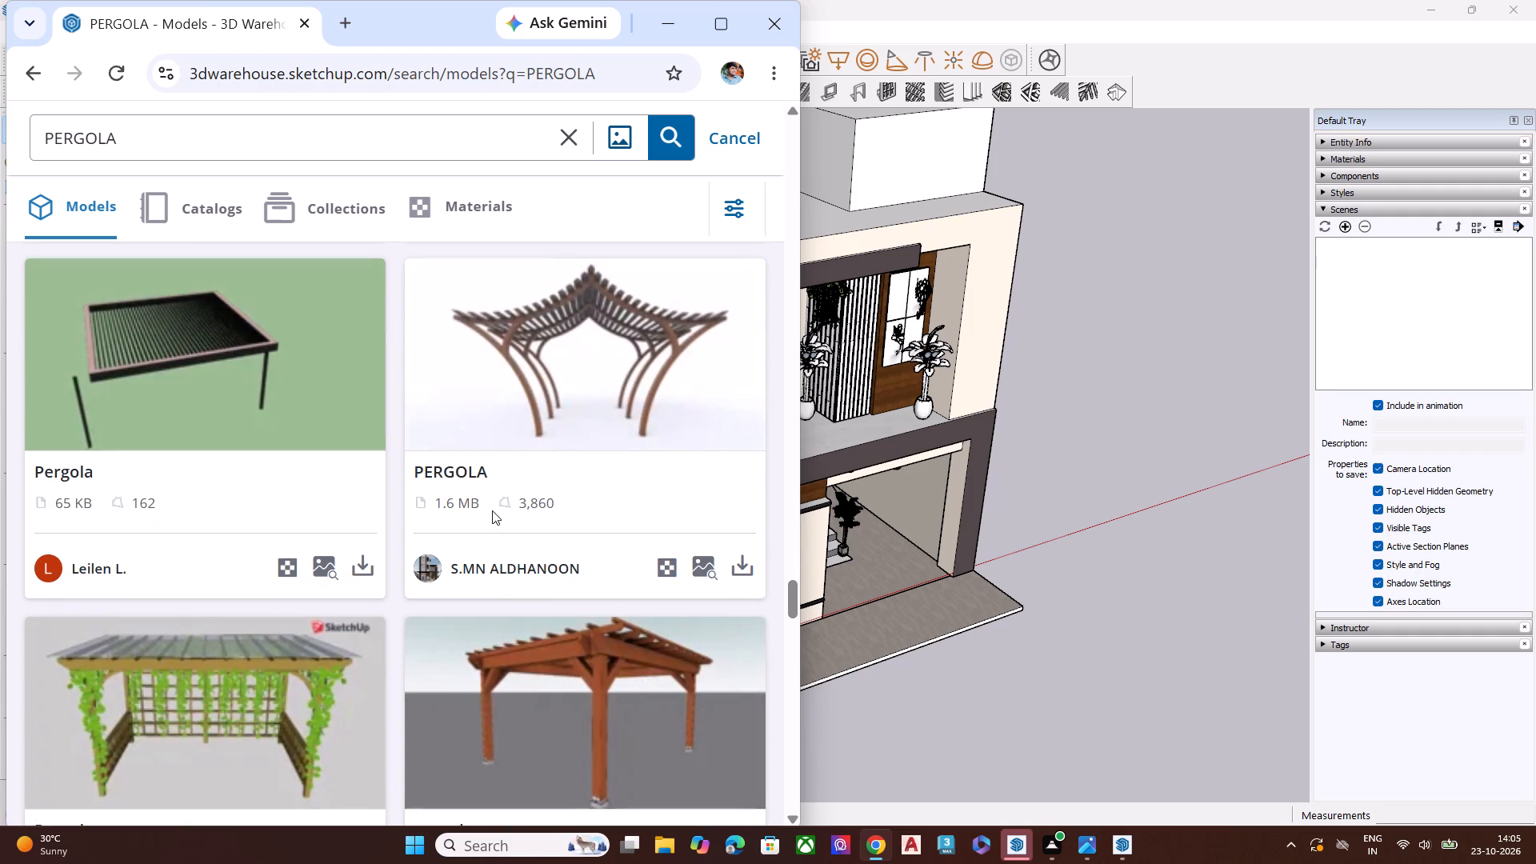
pyautogui.scroll(-3, 491, 485)
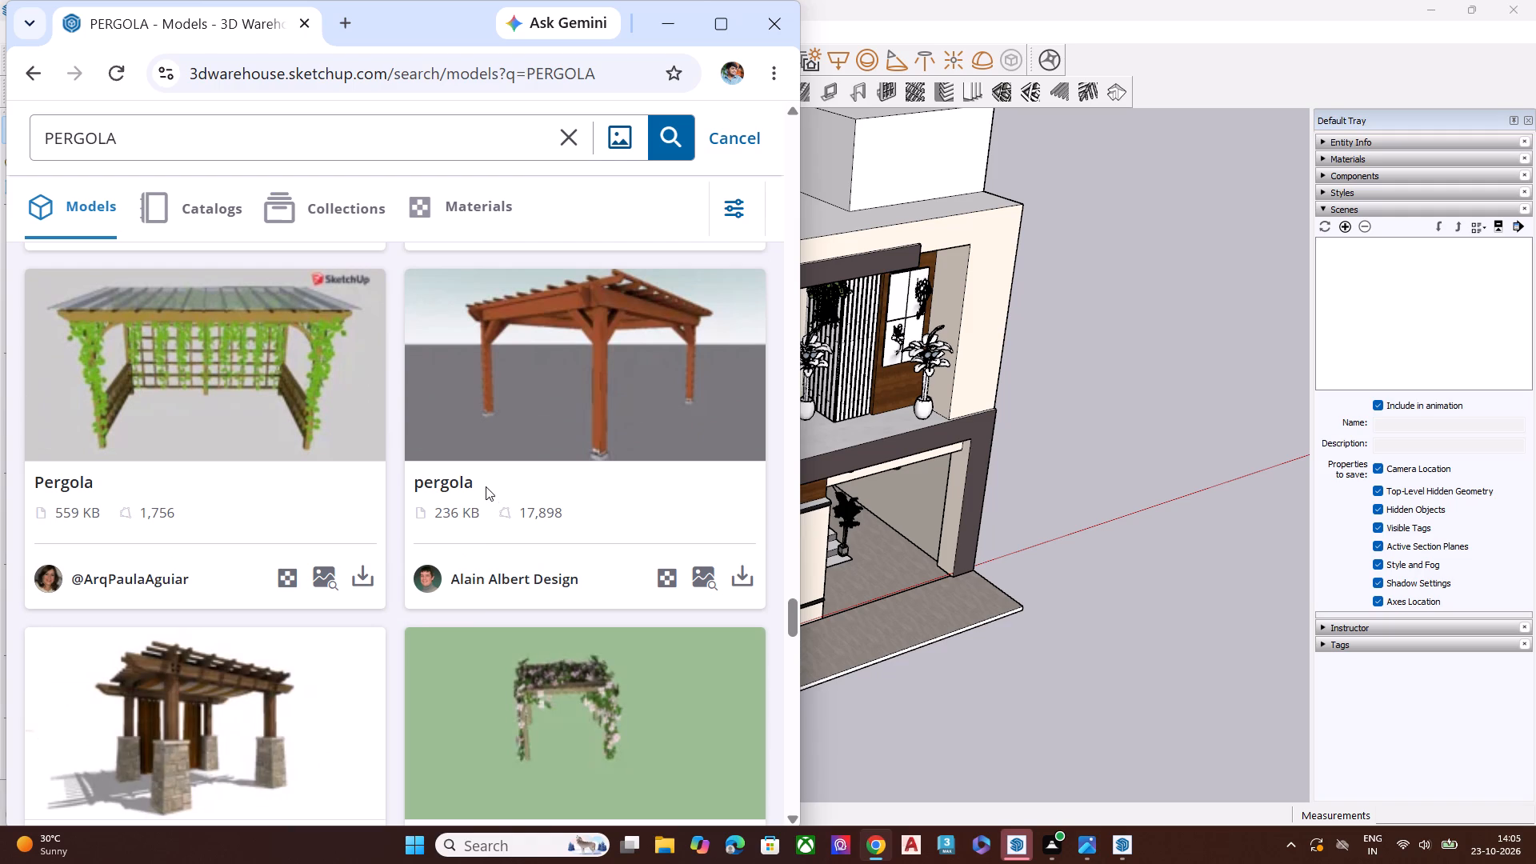
pyautogui.scroll(-3, 481, 516)
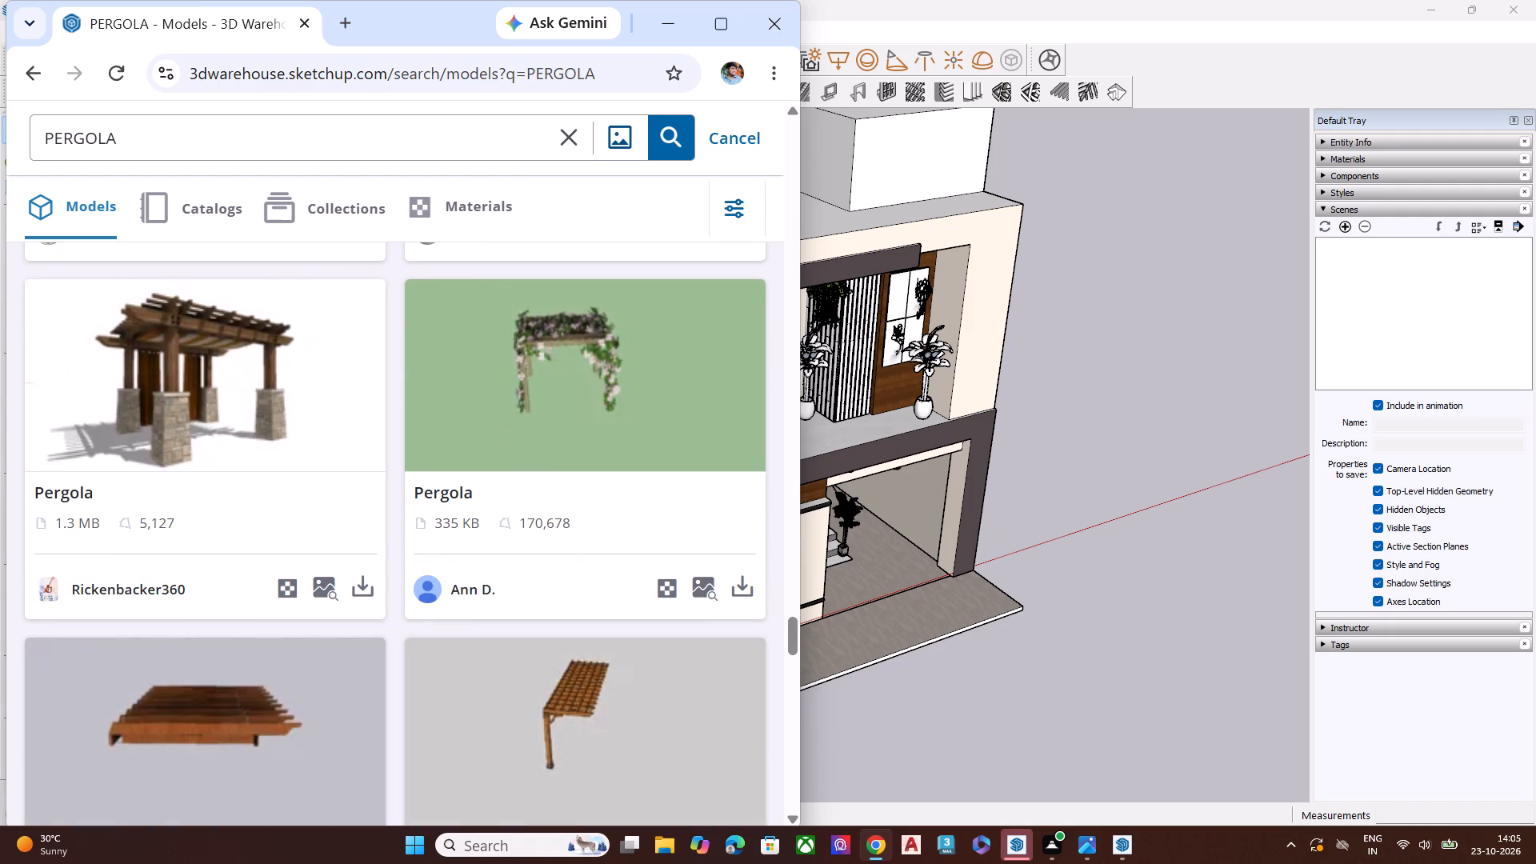
pyautogui.scroll(-6, 474, 522)
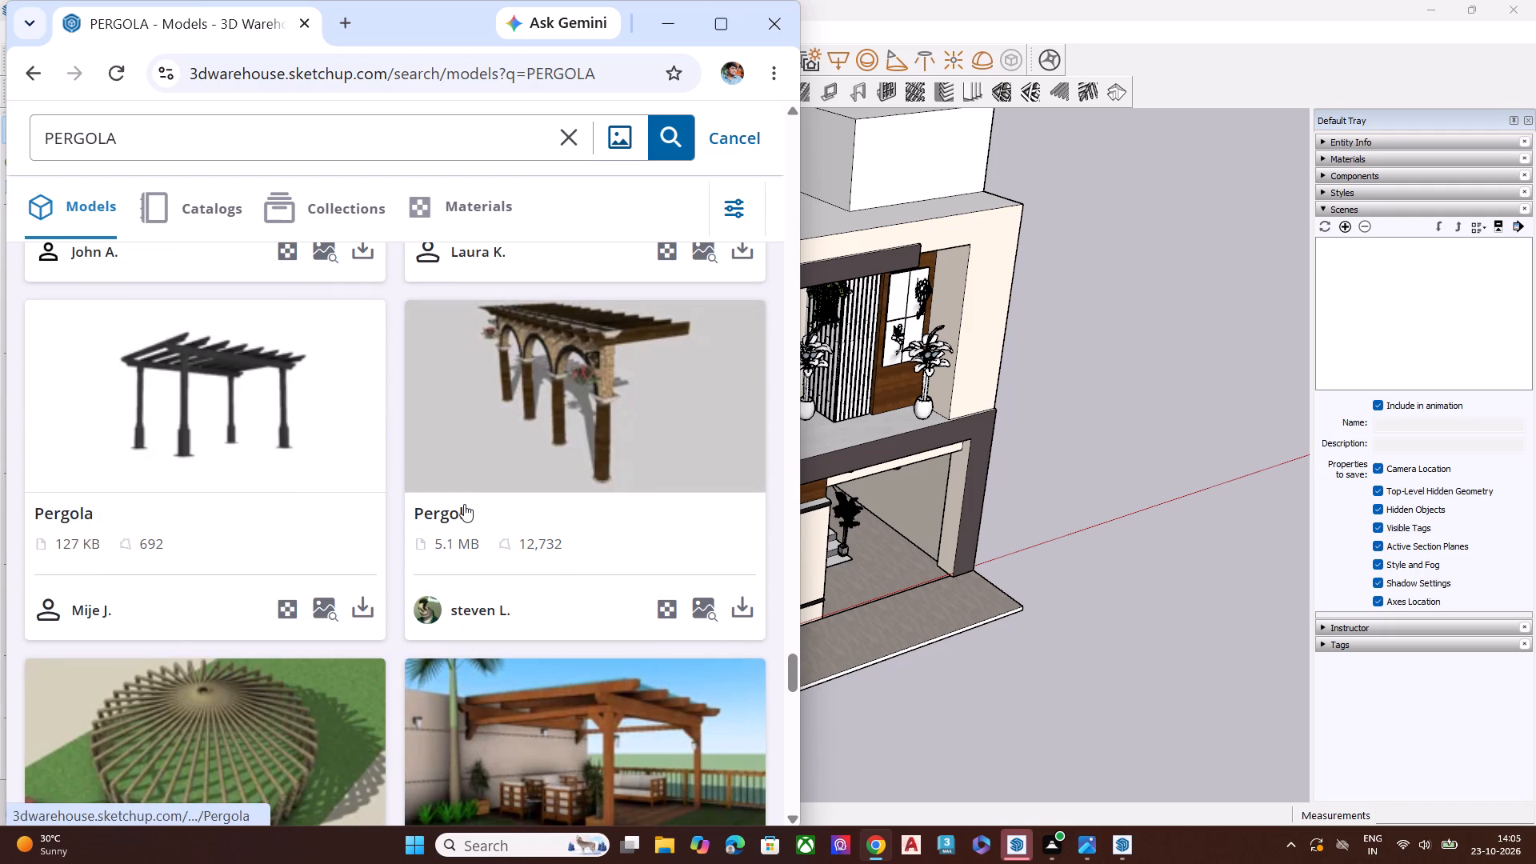
pyautogui.scroll(-1, 464, 504)
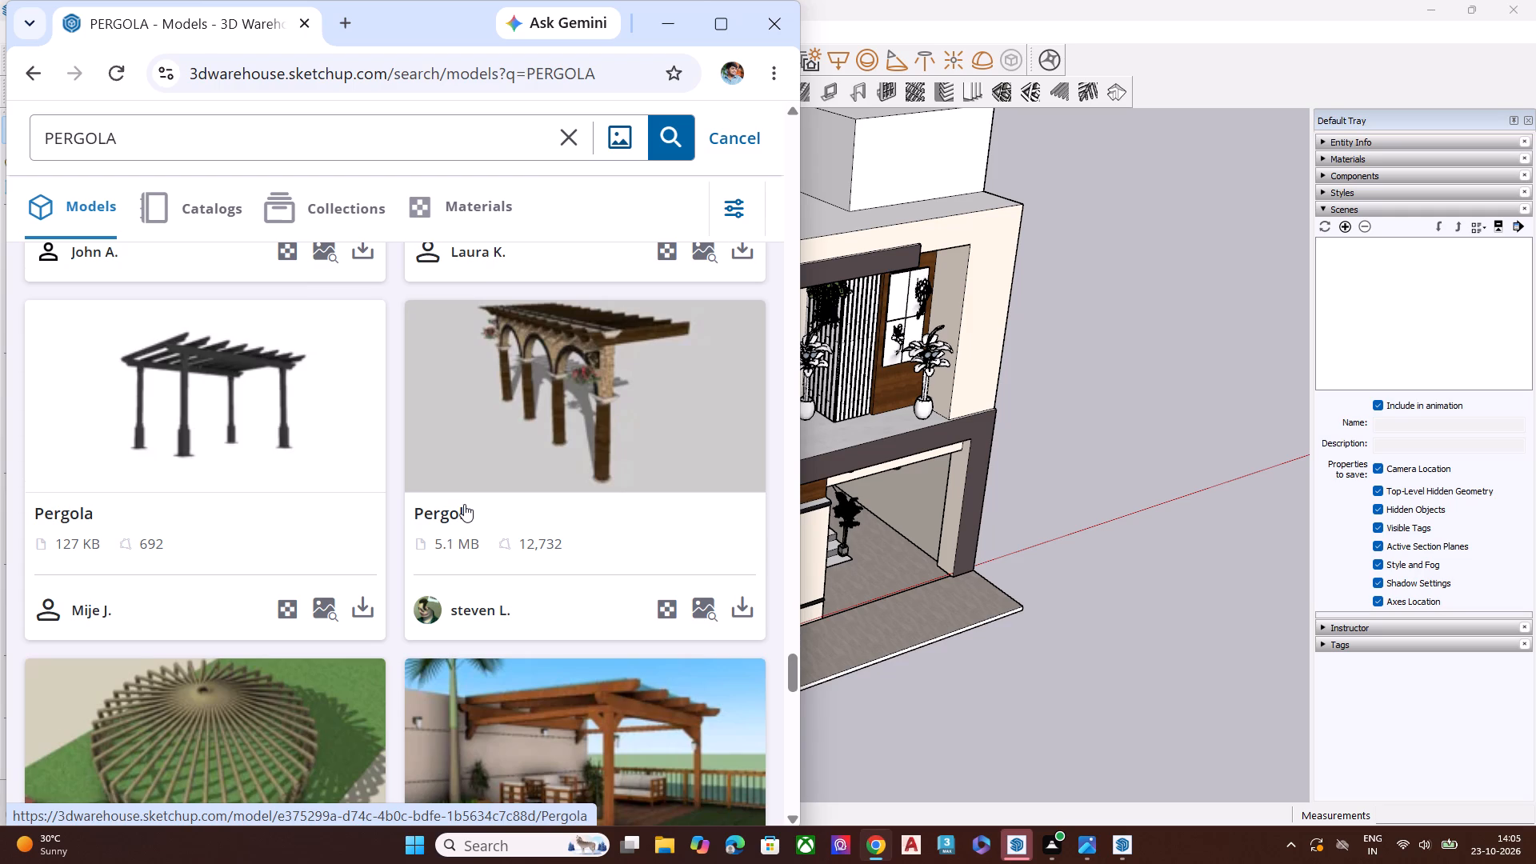
pyautogui.scroll(-1, 464, 504)
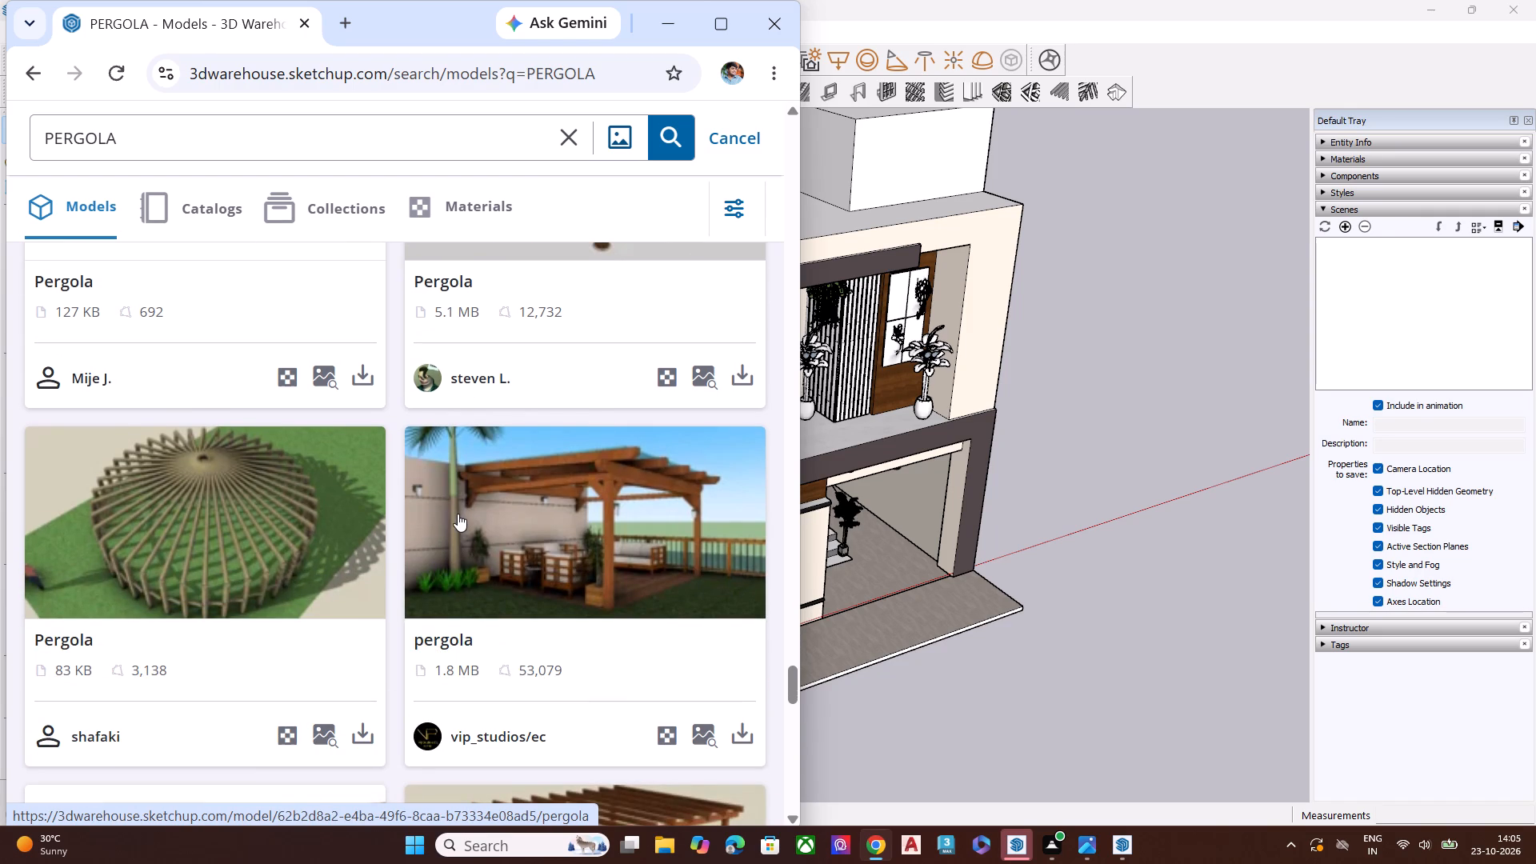
# Examine the remaining PERGOLA models in the loaded 3D Warehouse results for one that suits the house.
pyautogui.scroll(-3, 457, 514)
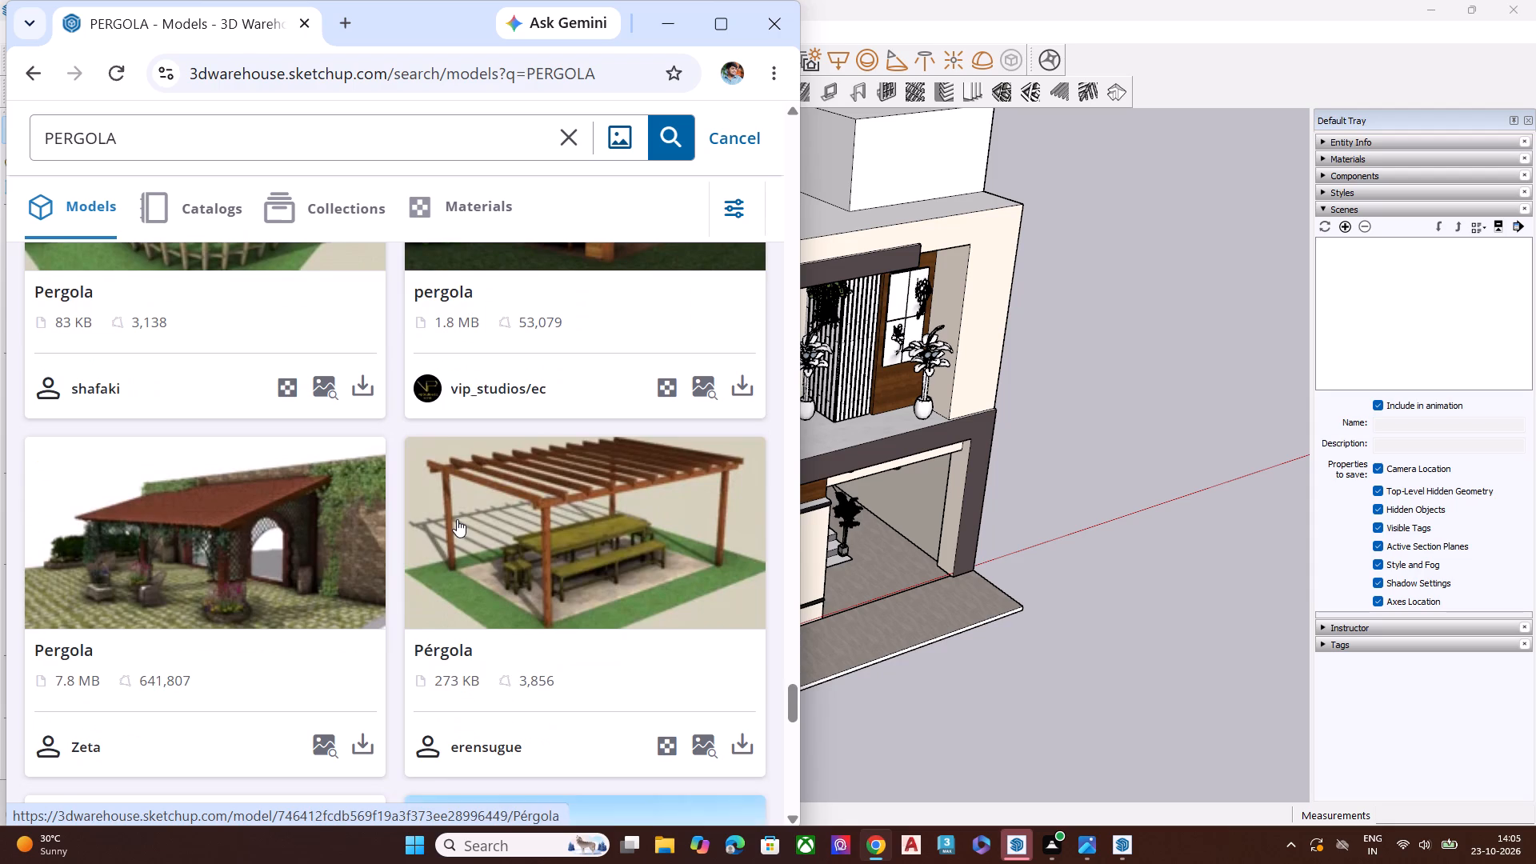
pyautogui.scroll(-6, 464, 518)
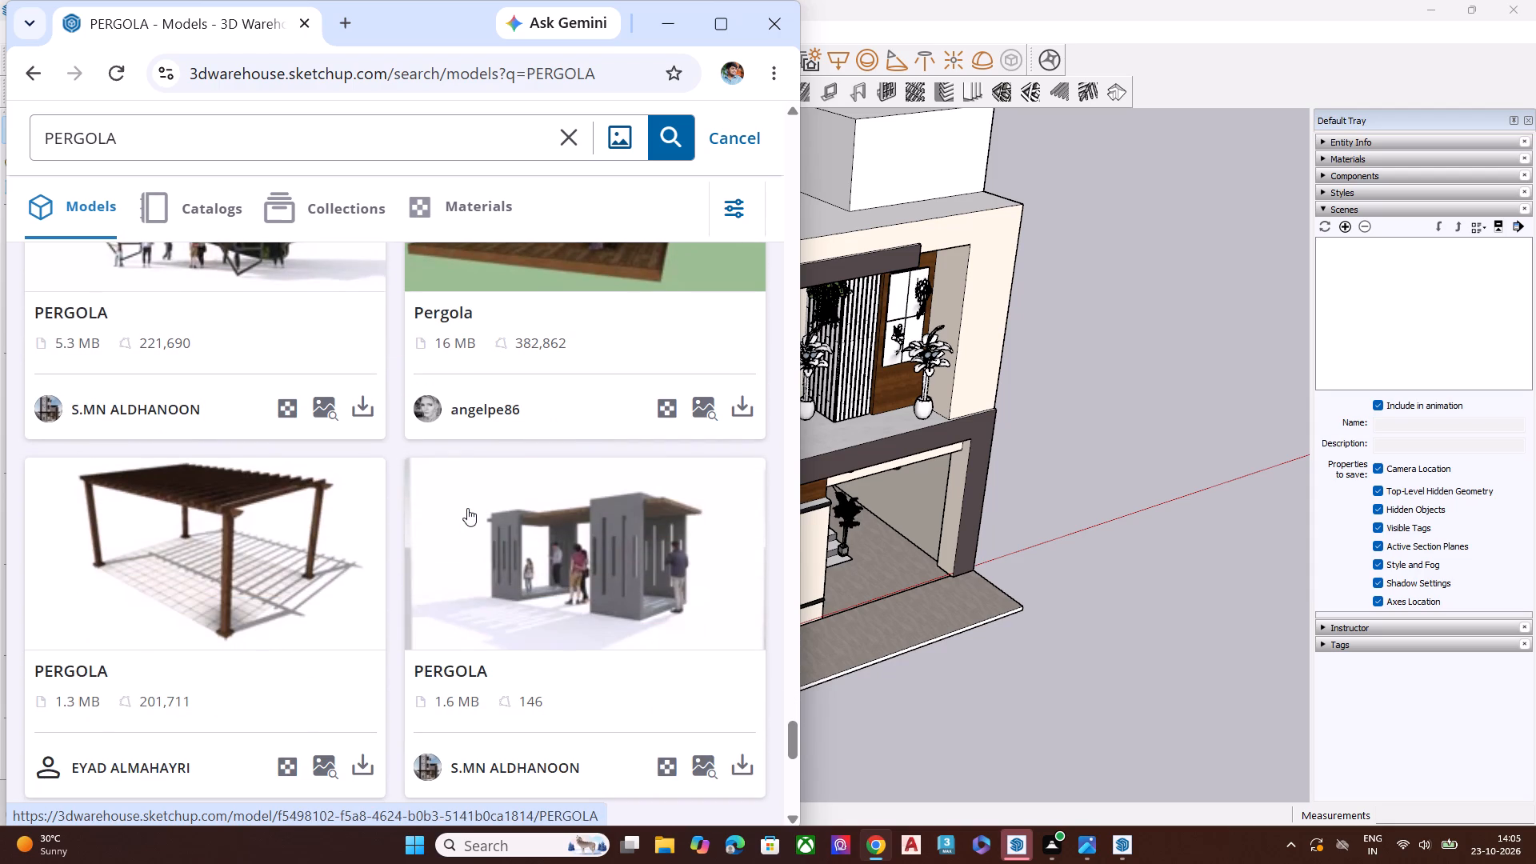
pyautogui.scroll(-5, 462, 530)
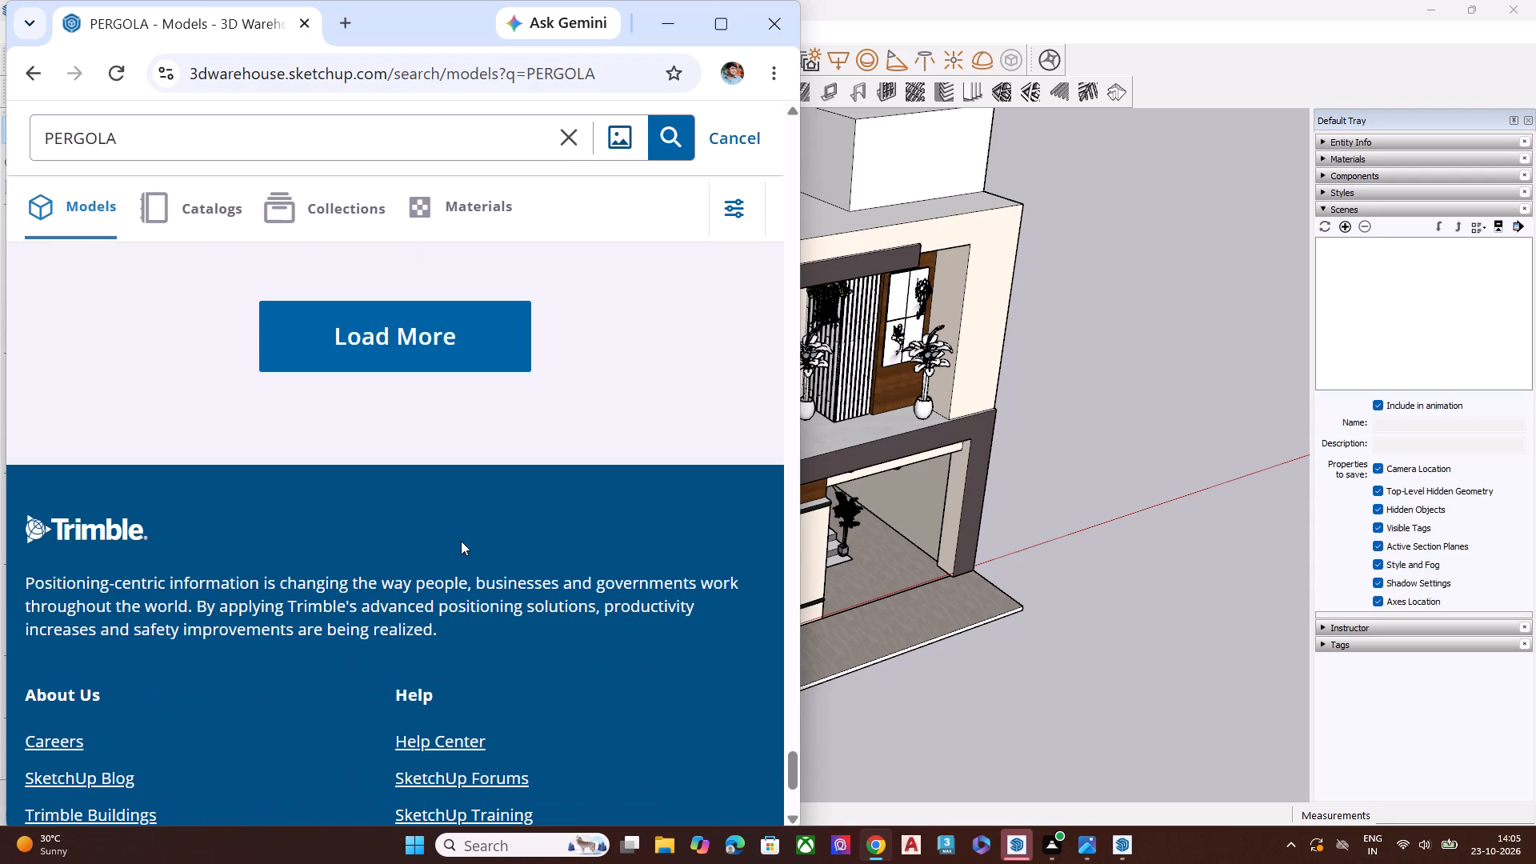
# Load more PERGOLA results in 3D Warehouse and examine the additional models for a pergola that suits the house.
pyautogui.click(496, 353)
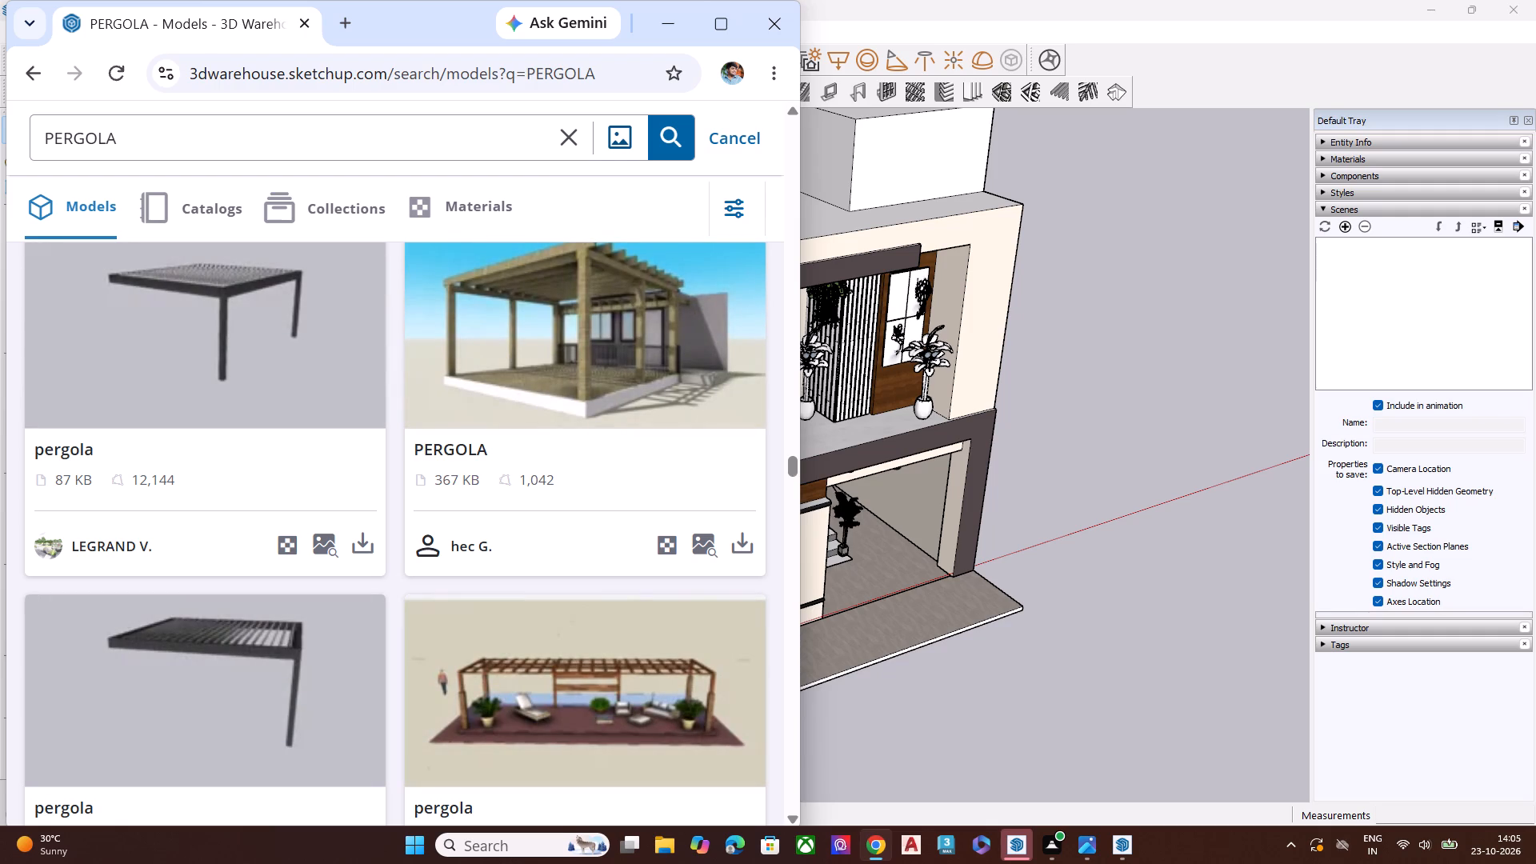
pyautogui.scroll(-3, 450, 471)
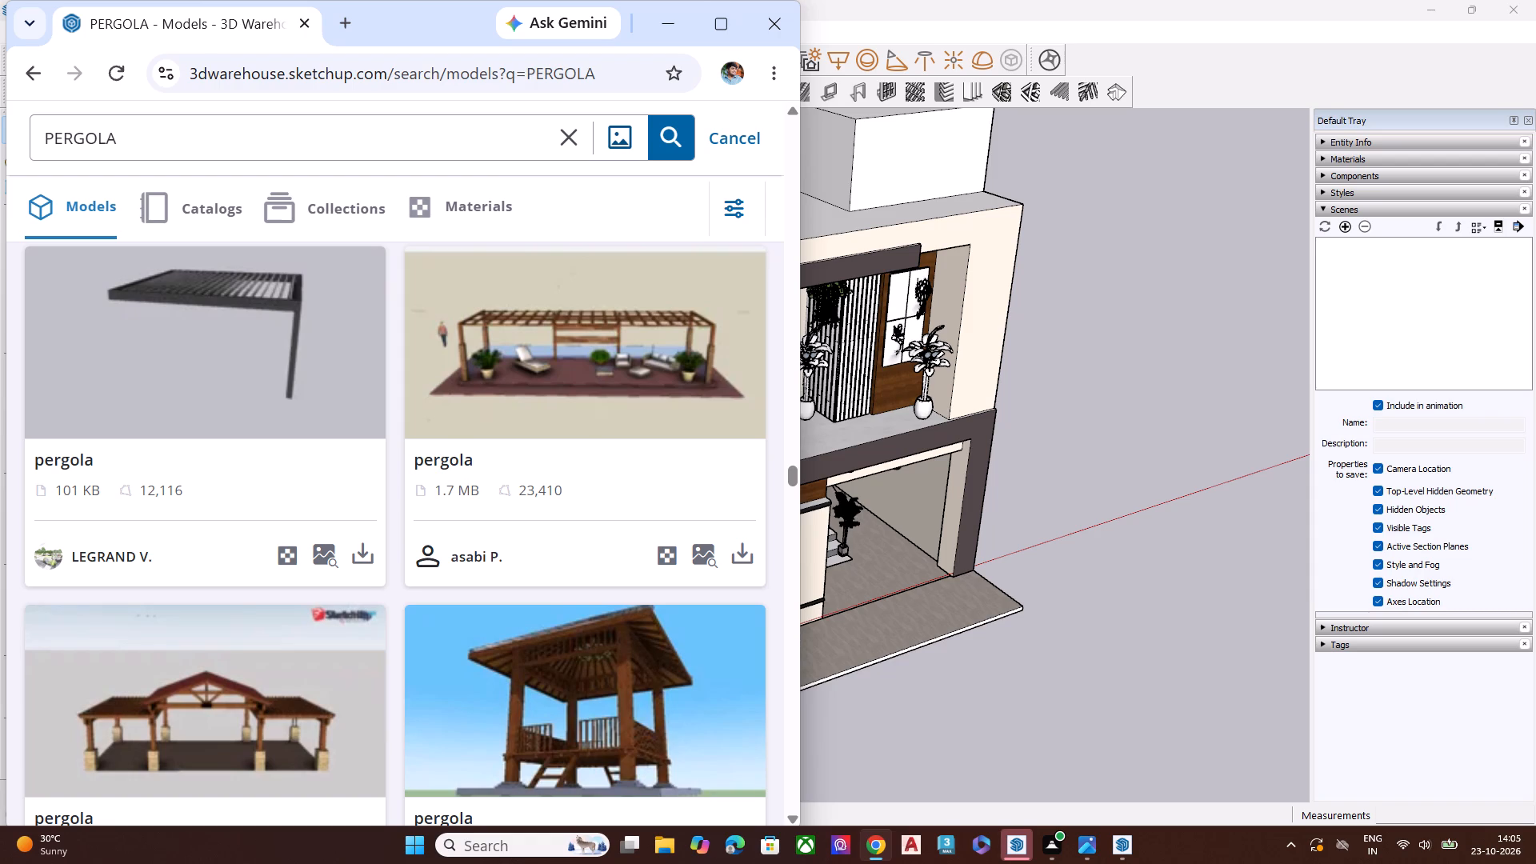
pyautogui.scroll(-3, 446, 488)
pyautogui.scroll(1, 446, 488)
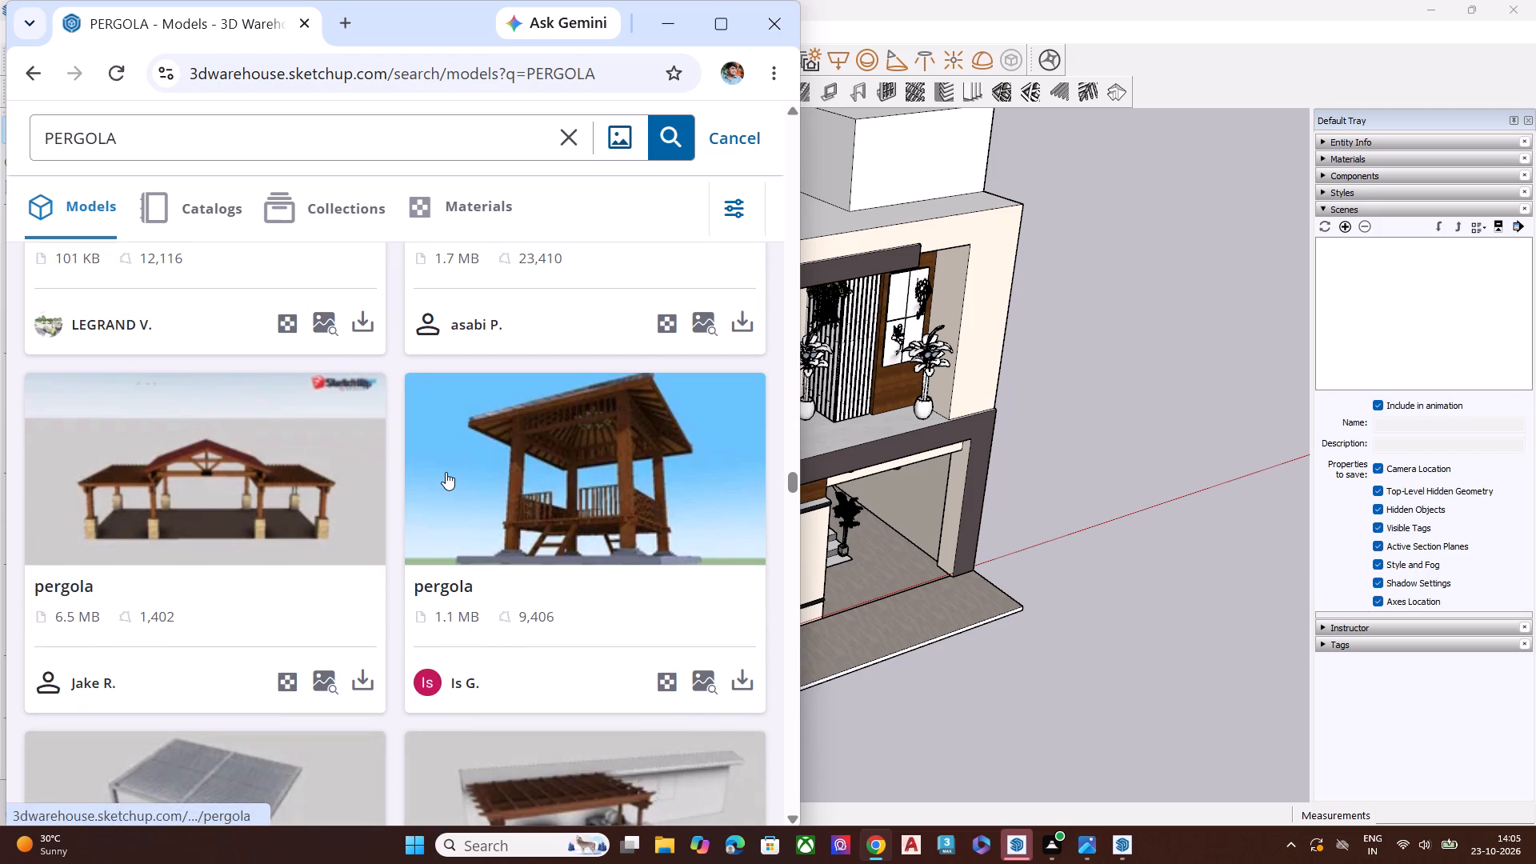
pyautogui.scroll(-4, 430, 417)
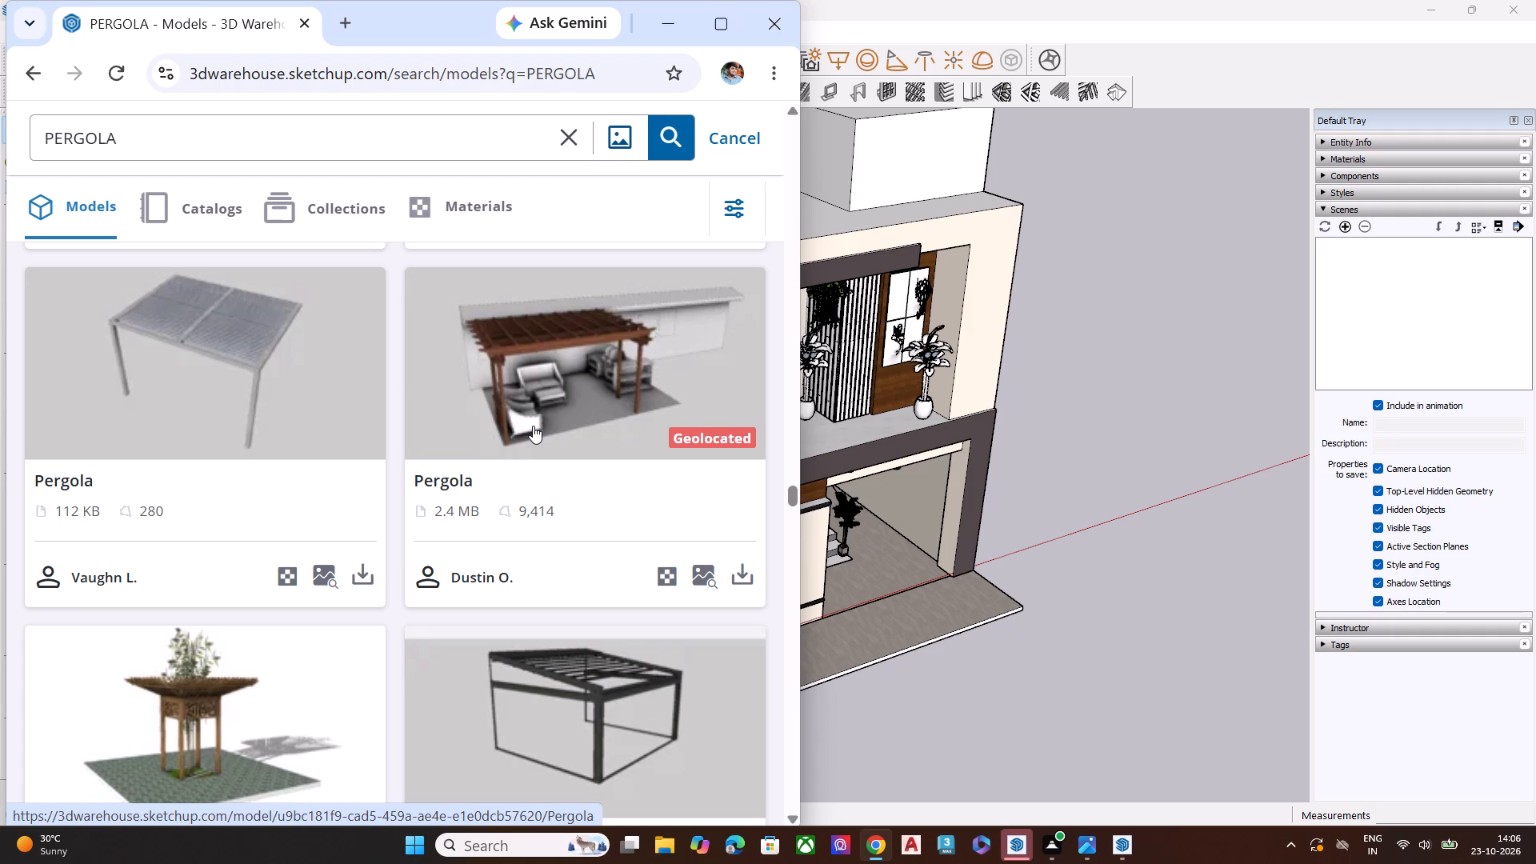
pyautogui.scroll(-1, 535, 415)
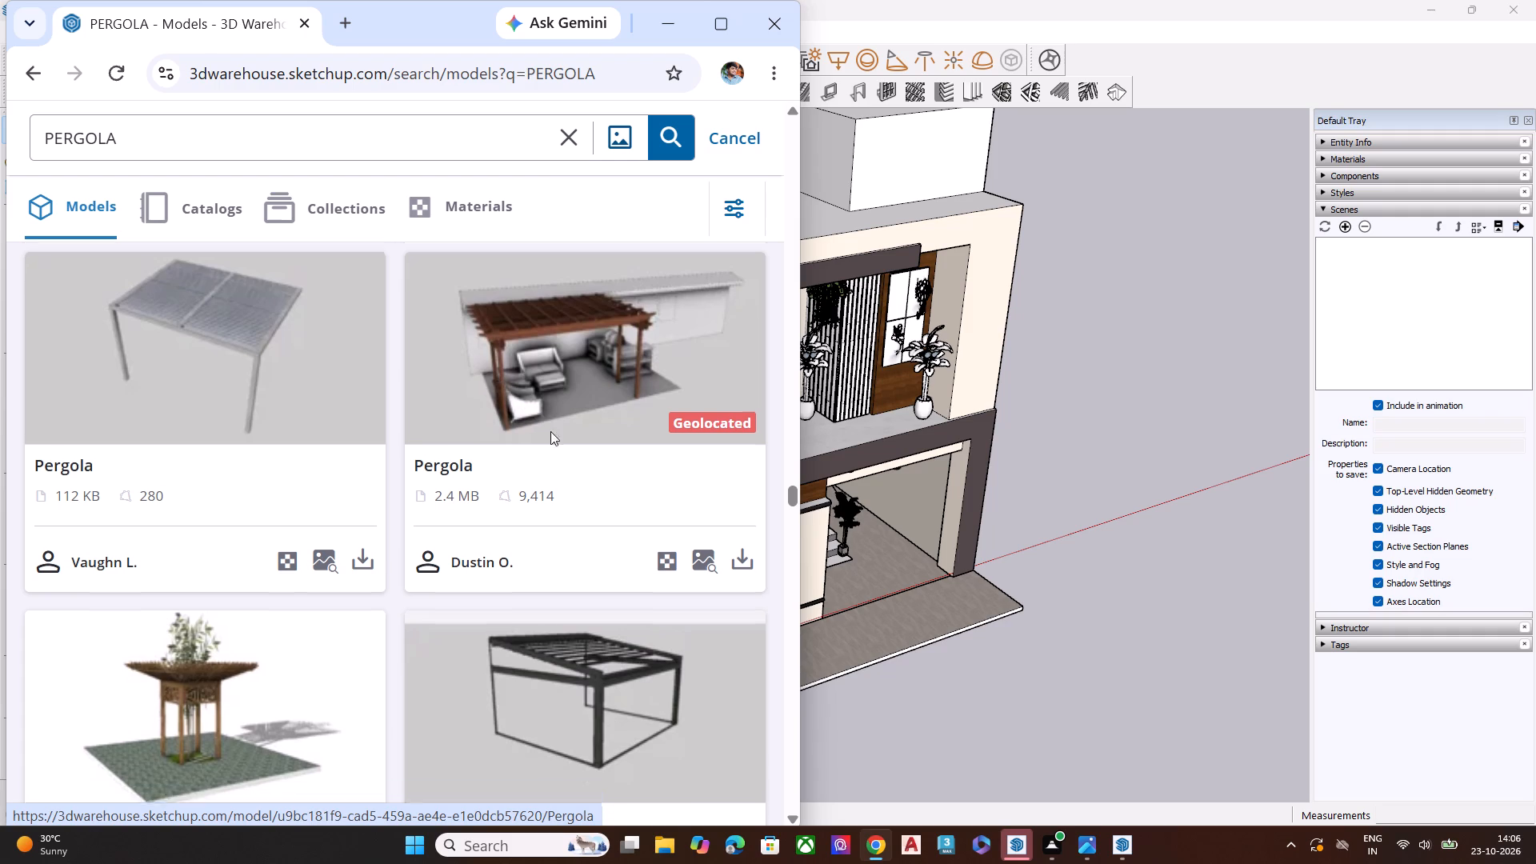
pyautogui.scroll(-3, 550, 431)
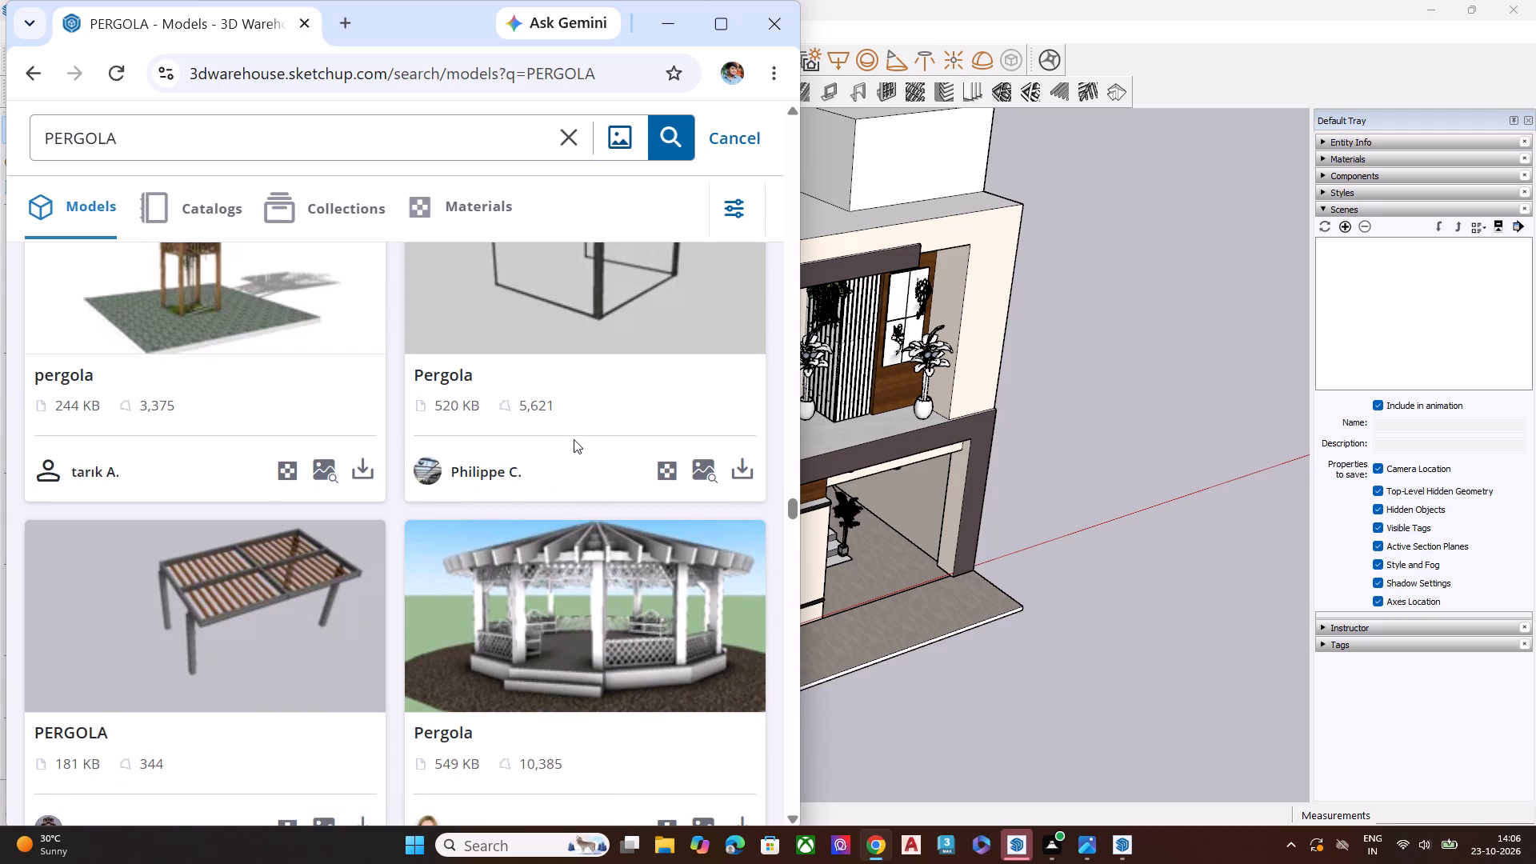
pyautogui.scroll(1, 574, 439)
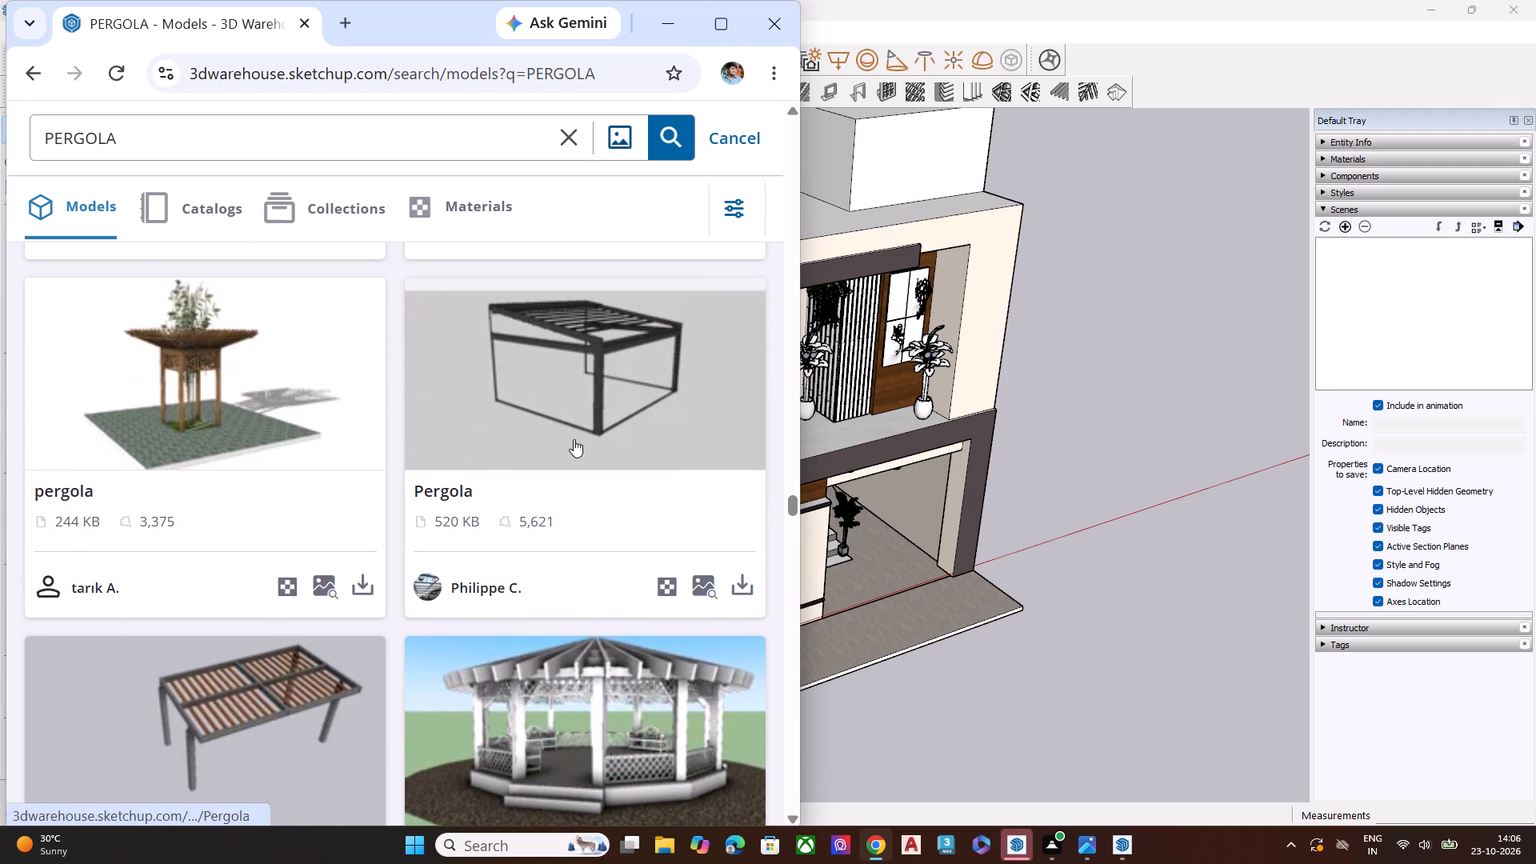
pyautogui.scroll(-1, 574, 439)
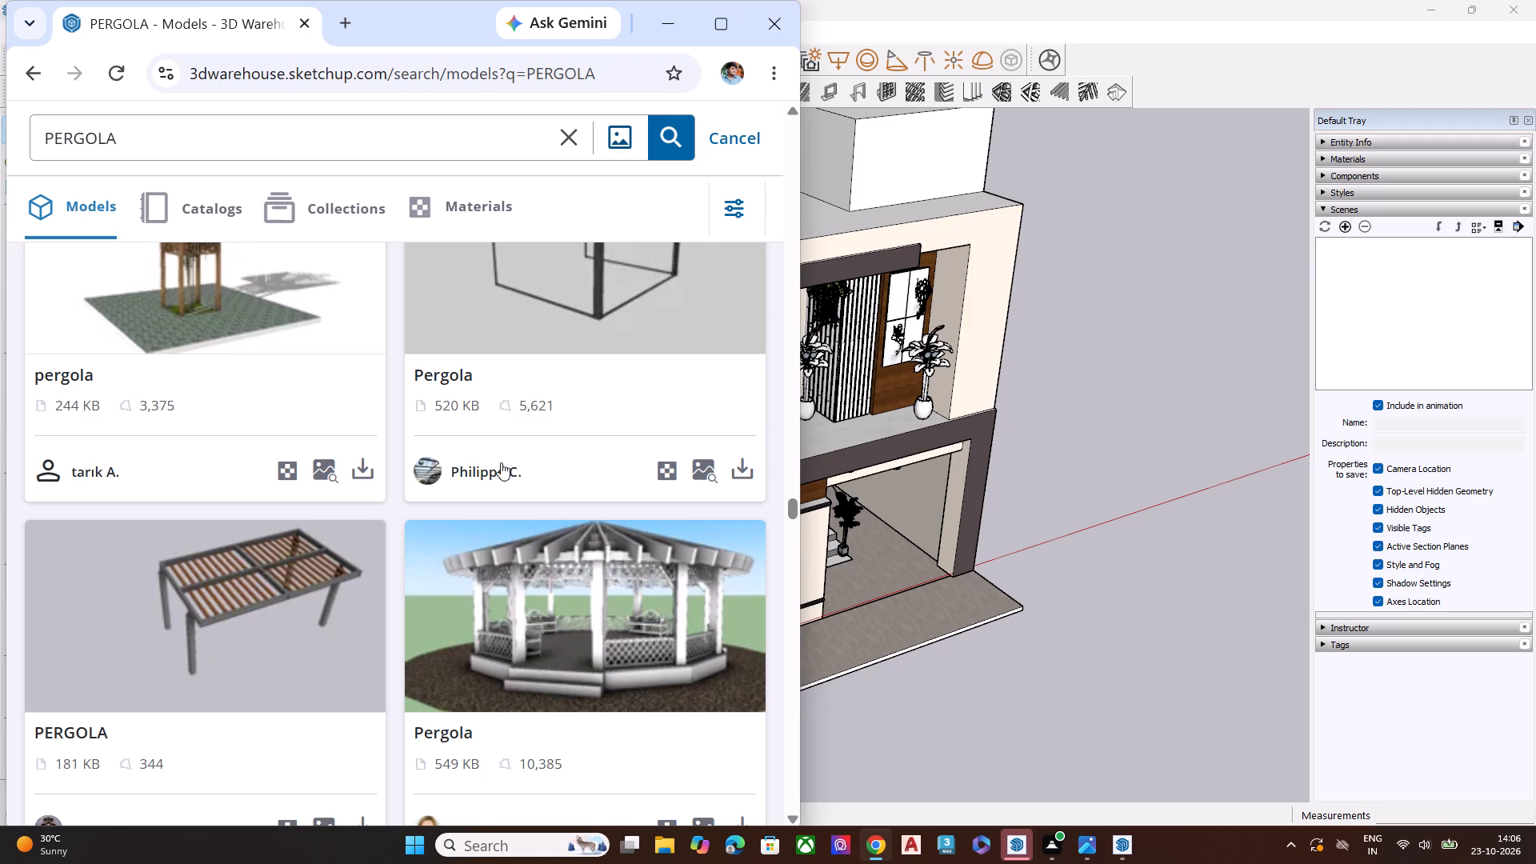
pyautogui.scroll(-5, 502, 464)
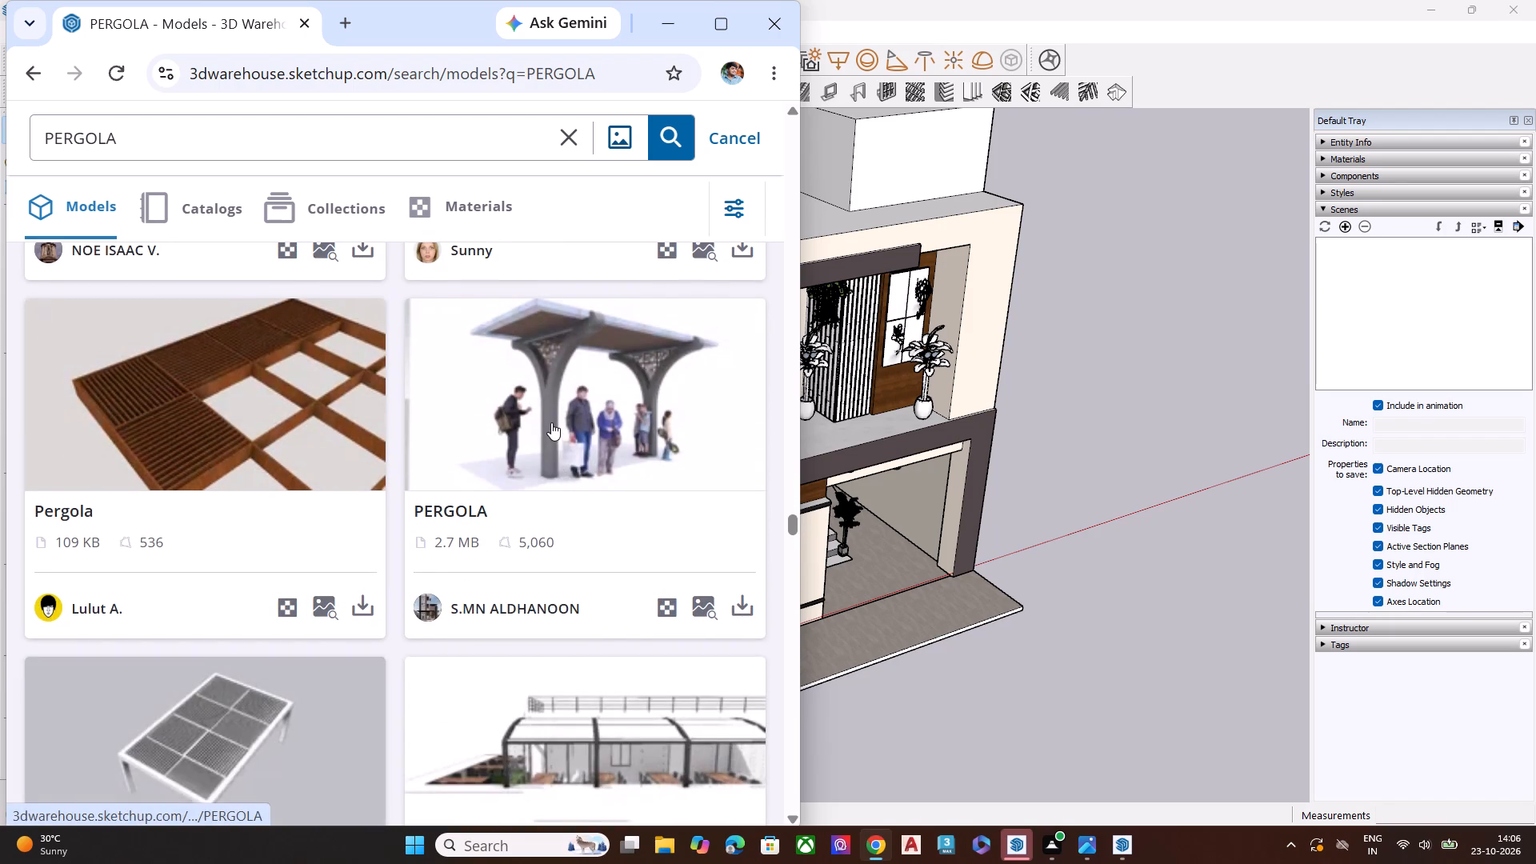
pyautogui.scroll(-2, 551, 422)
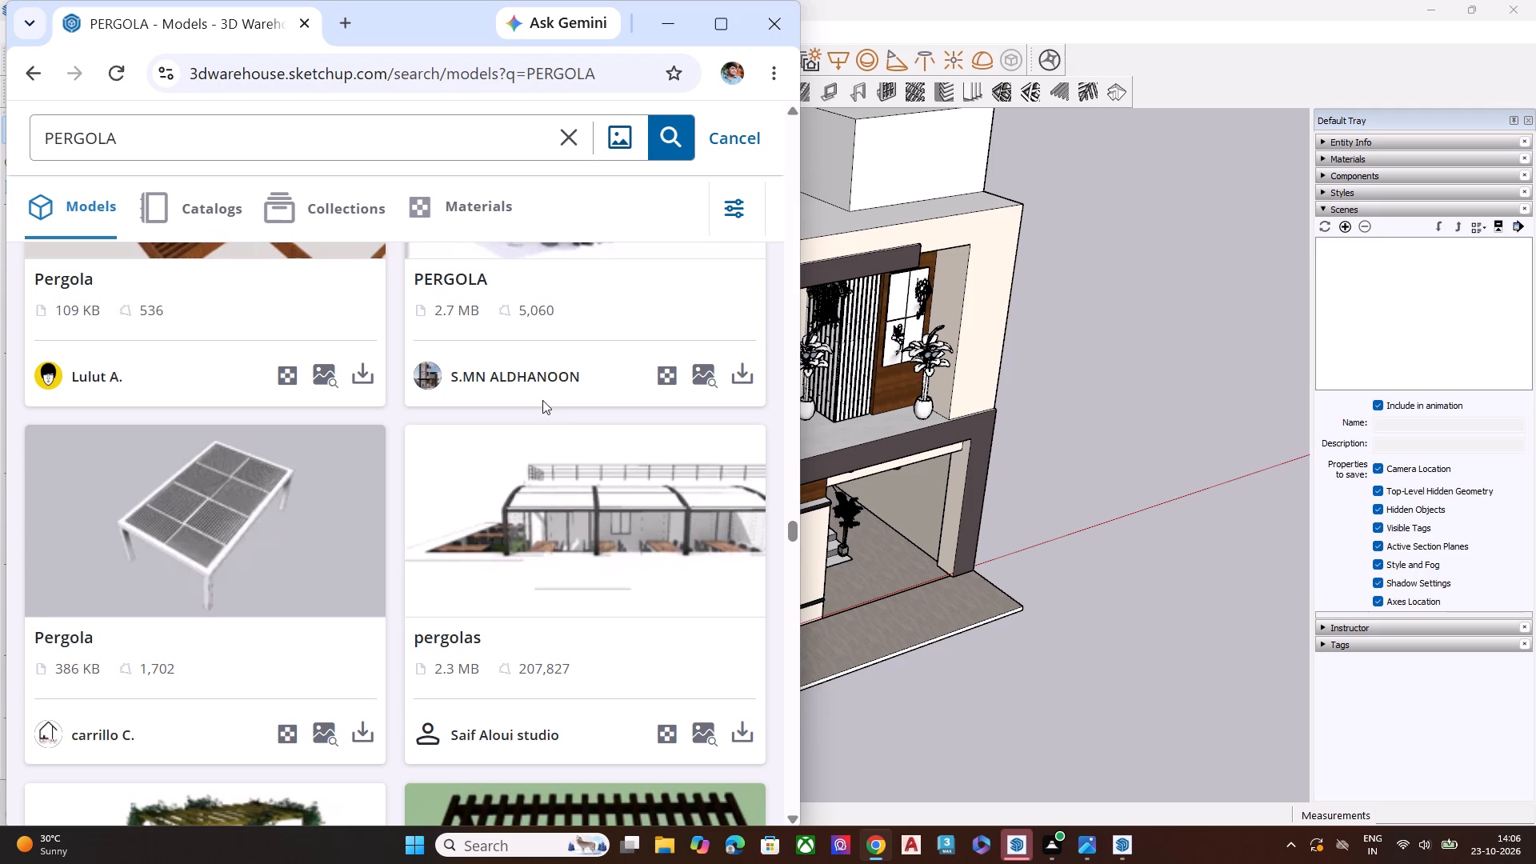
pyautogui.scroll(-2, 542, 400)
pyautogui.scroll(-2, 618, 498)
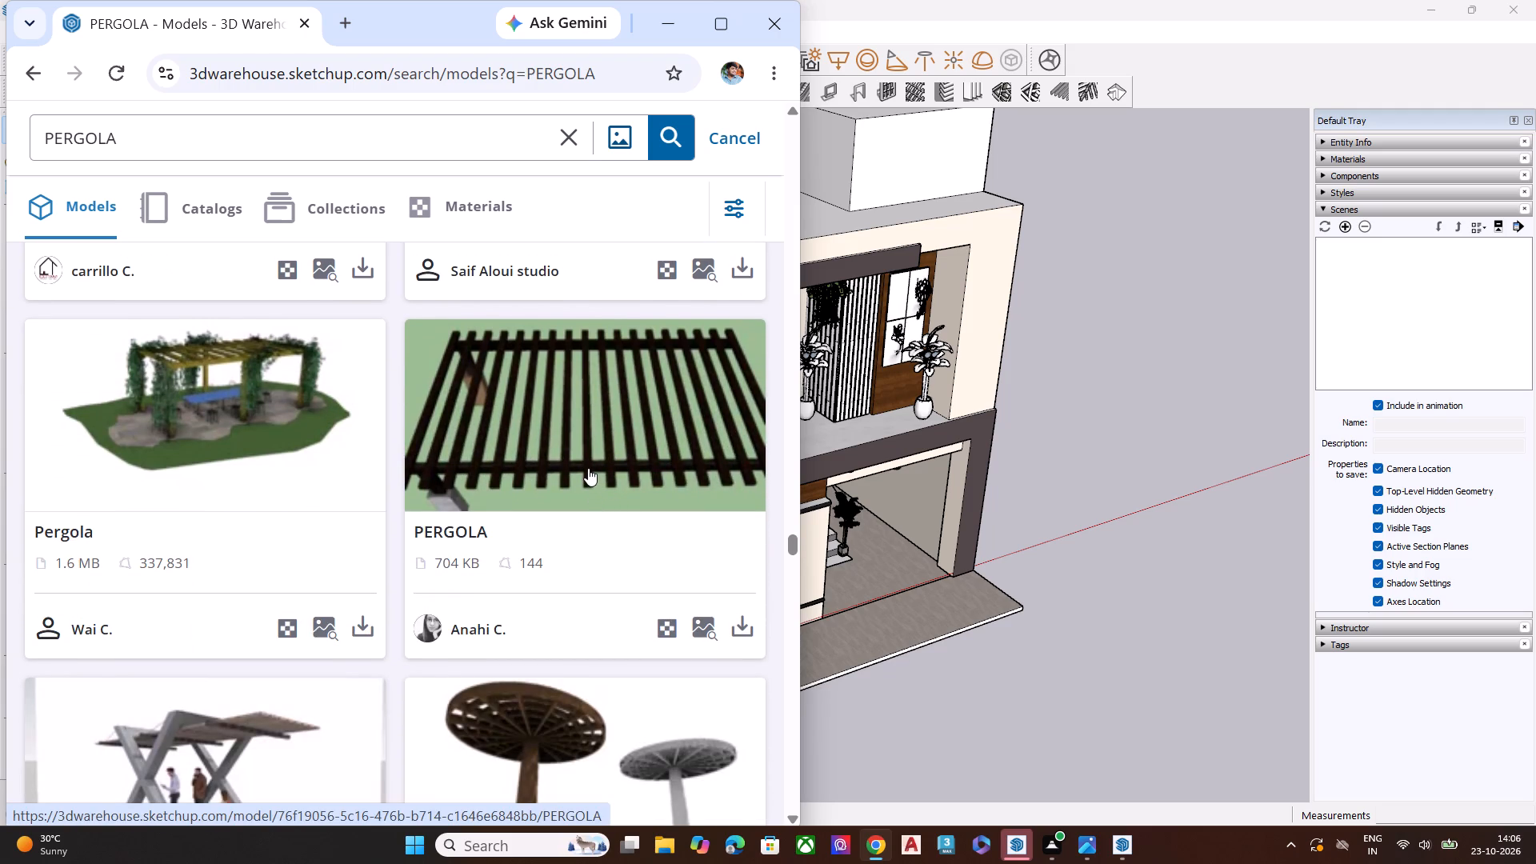
pyautogui.scroll(1, 583, 468)
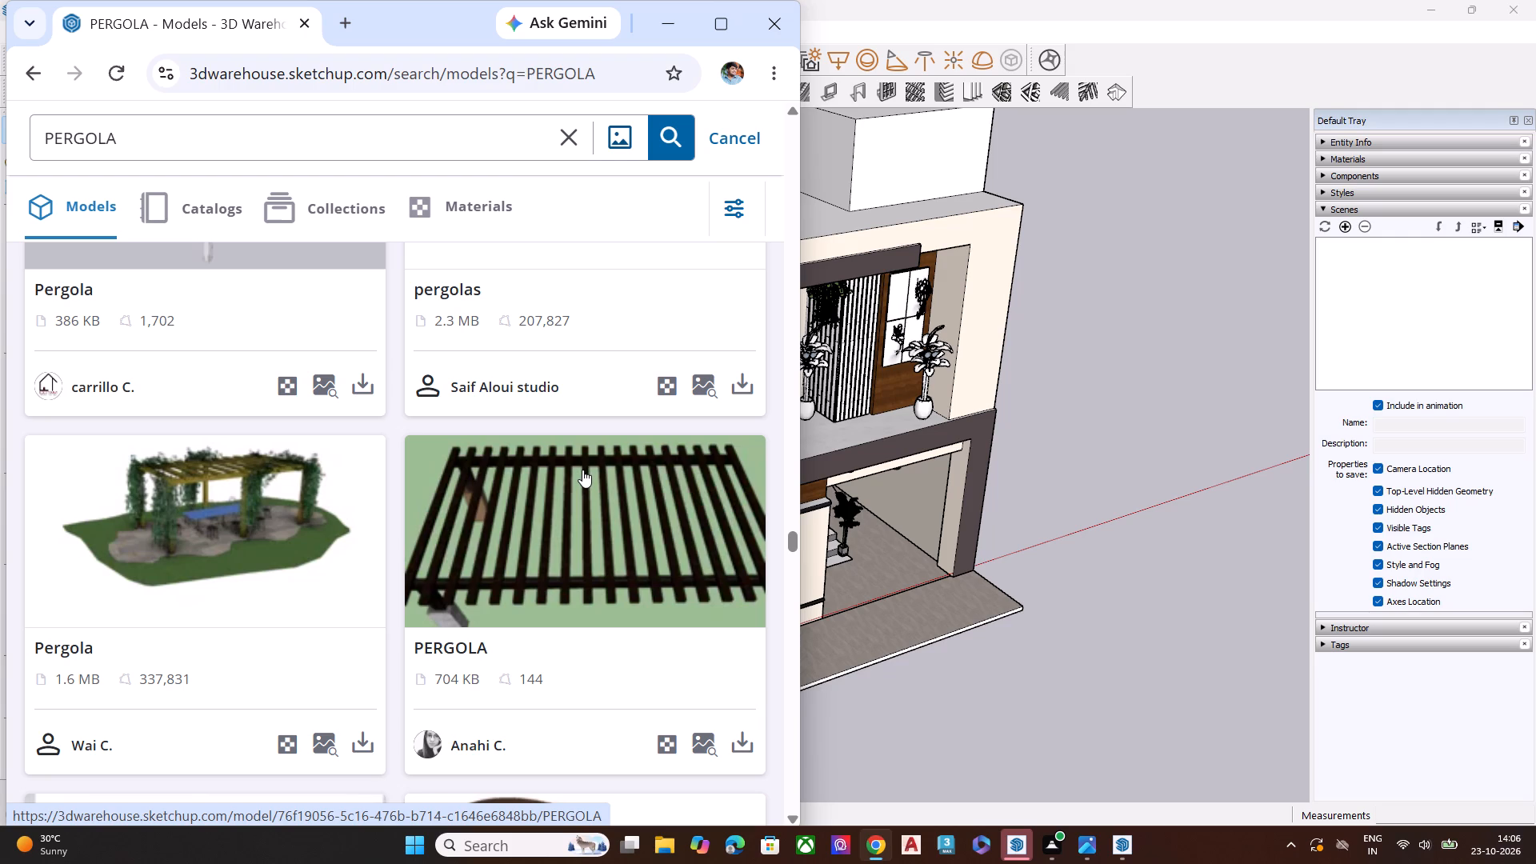
pyautogui.scroll(-3, 565, 478)
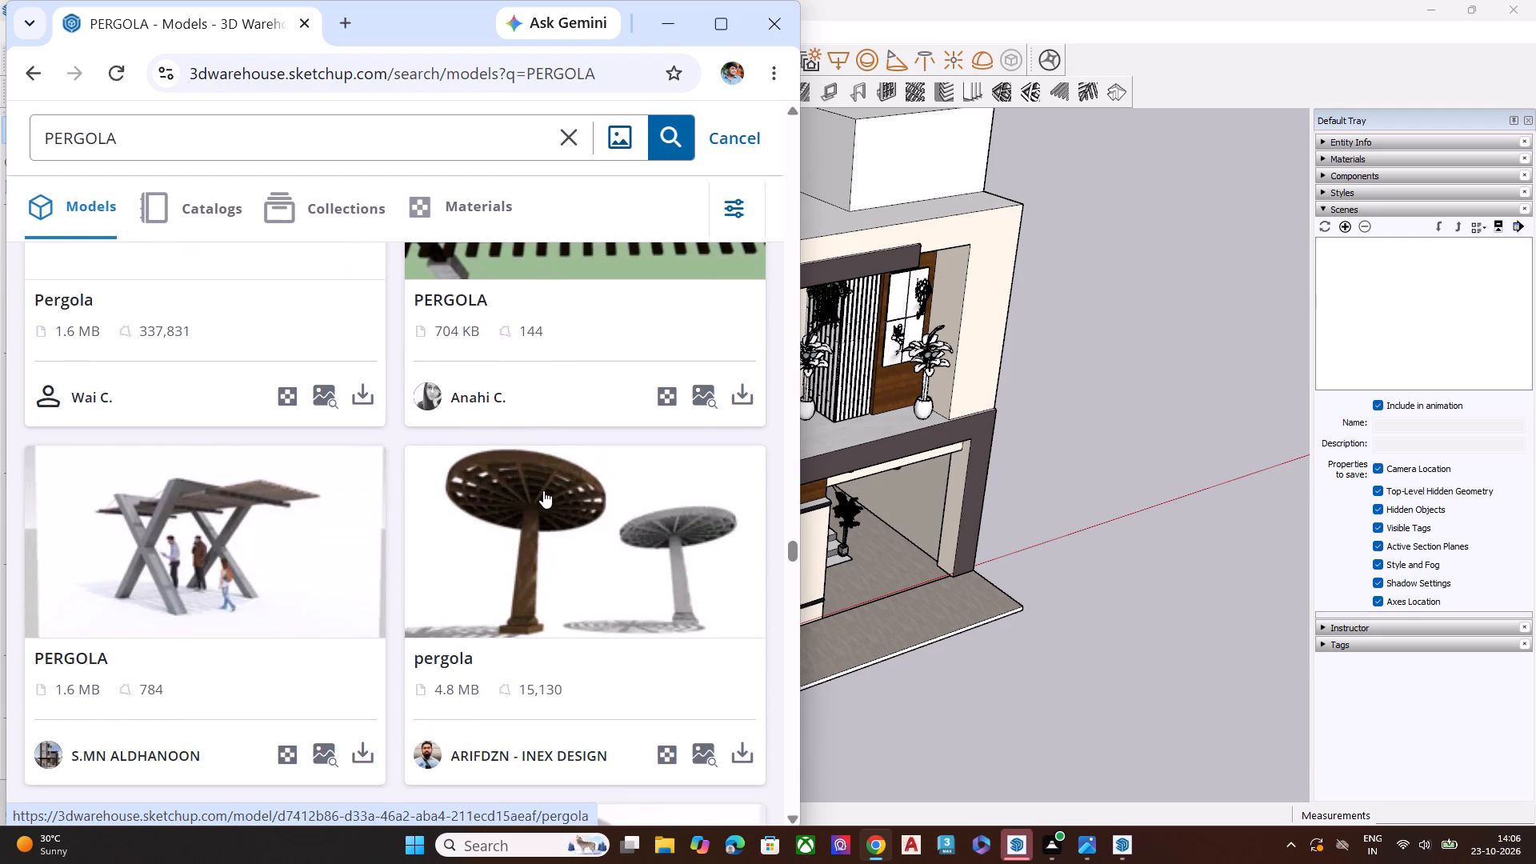
pyautogui.scroll(-2, 543, 490)
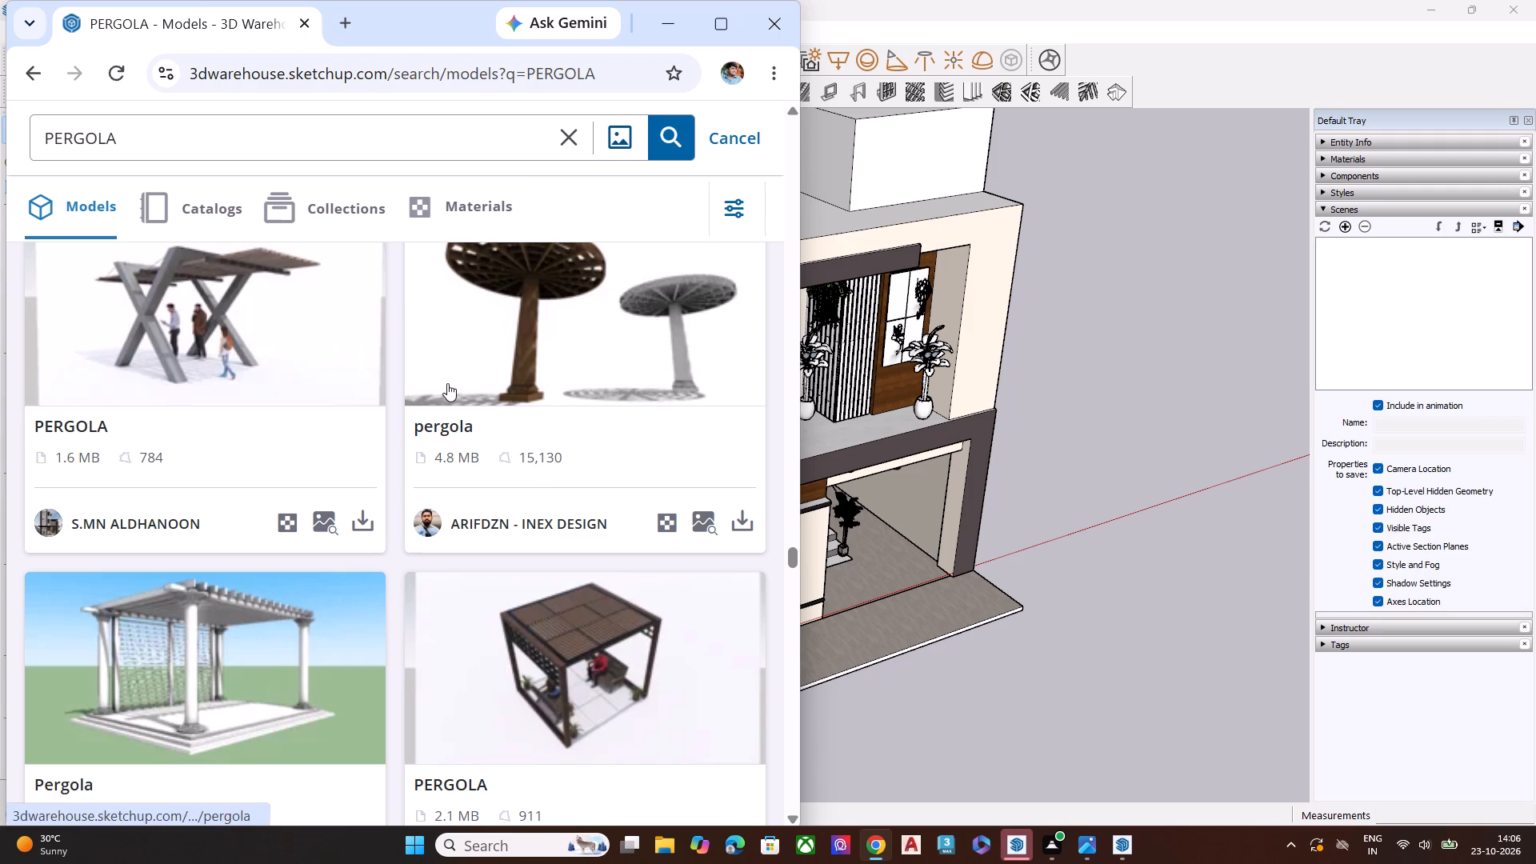
pyautogui.scroll(-3, 567, 463)
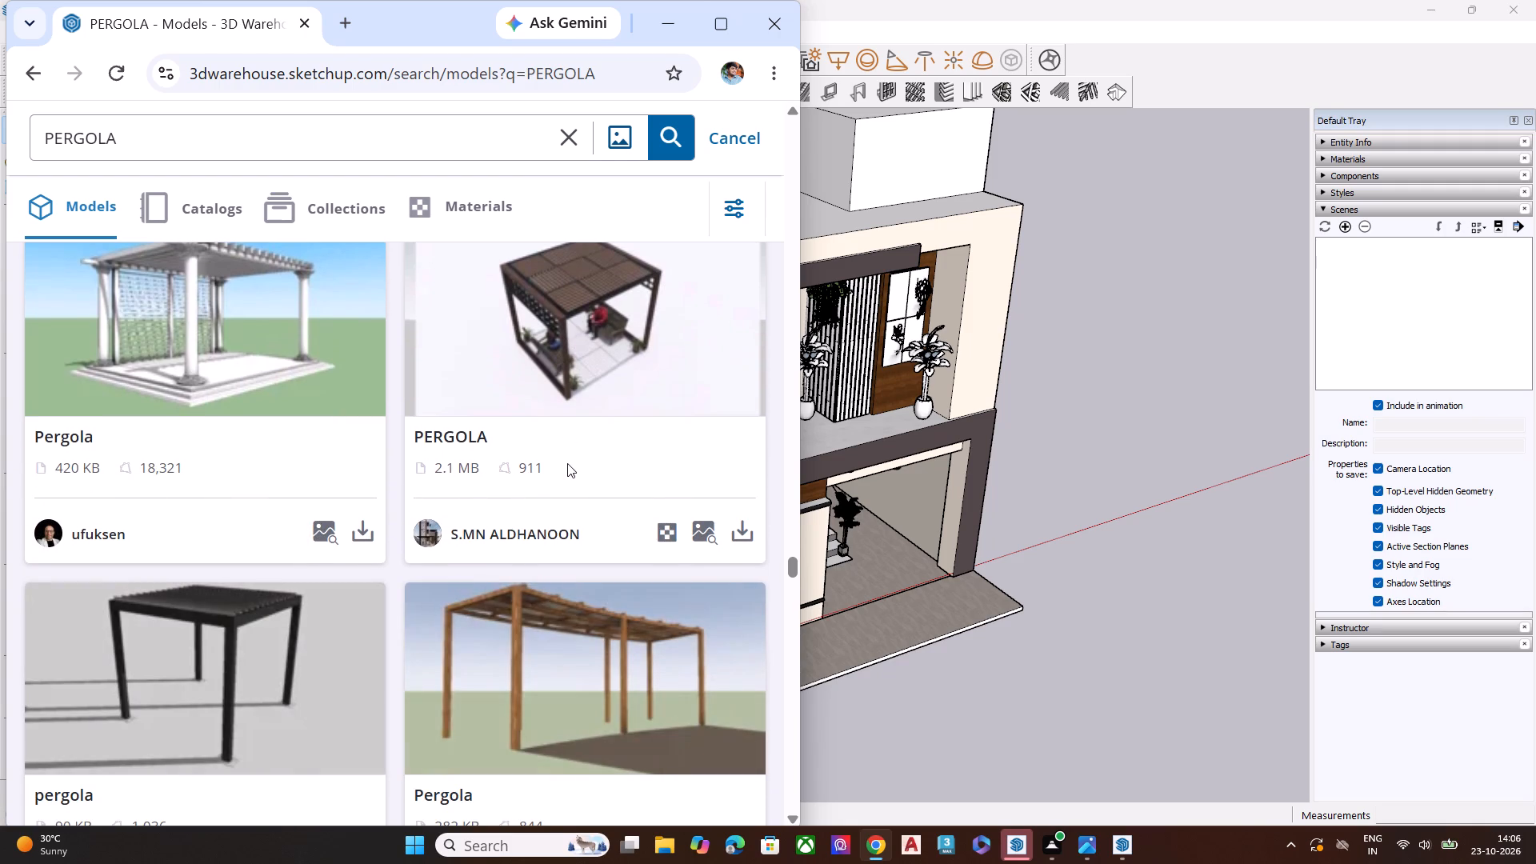
pyautogui.scroll(1, 567, 463)
pyautogui.scroll(-3, 567, 463)
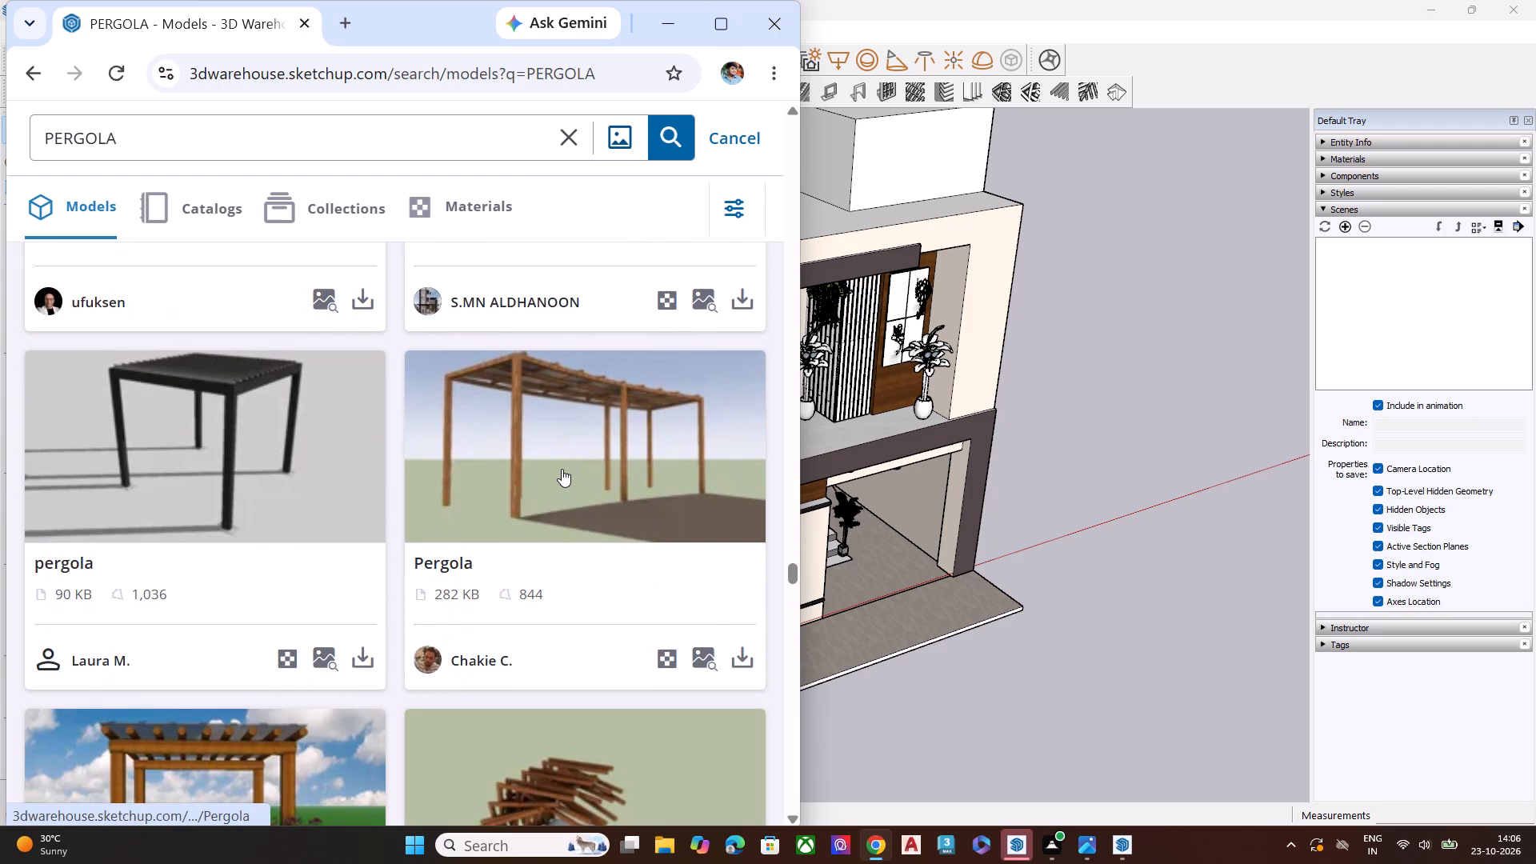
pyautogui.scroll(-3, 561, 469)
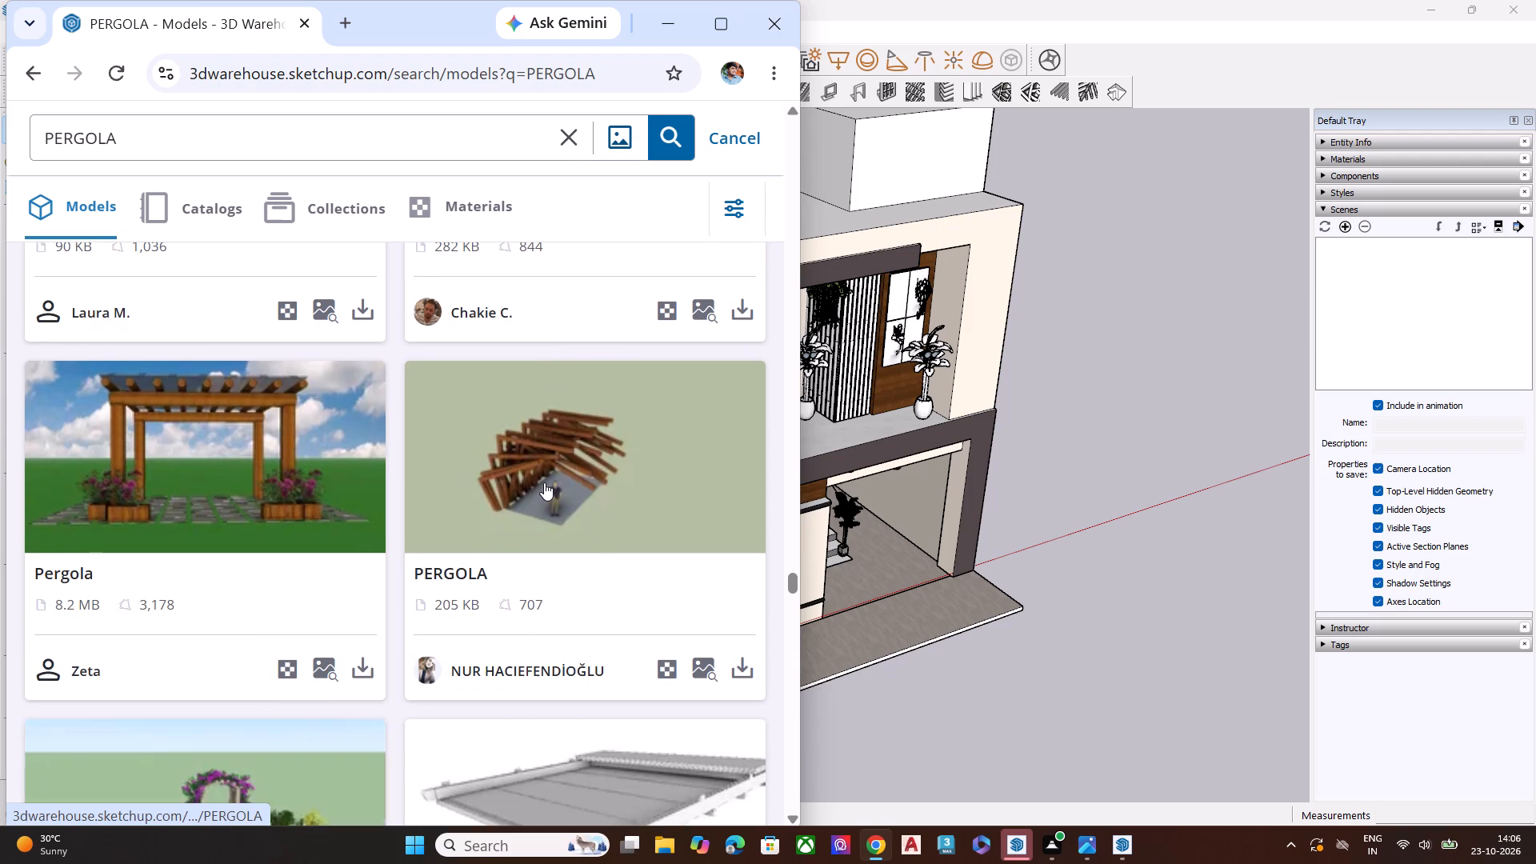
pyautogui.scroll(-2, 544, 482)
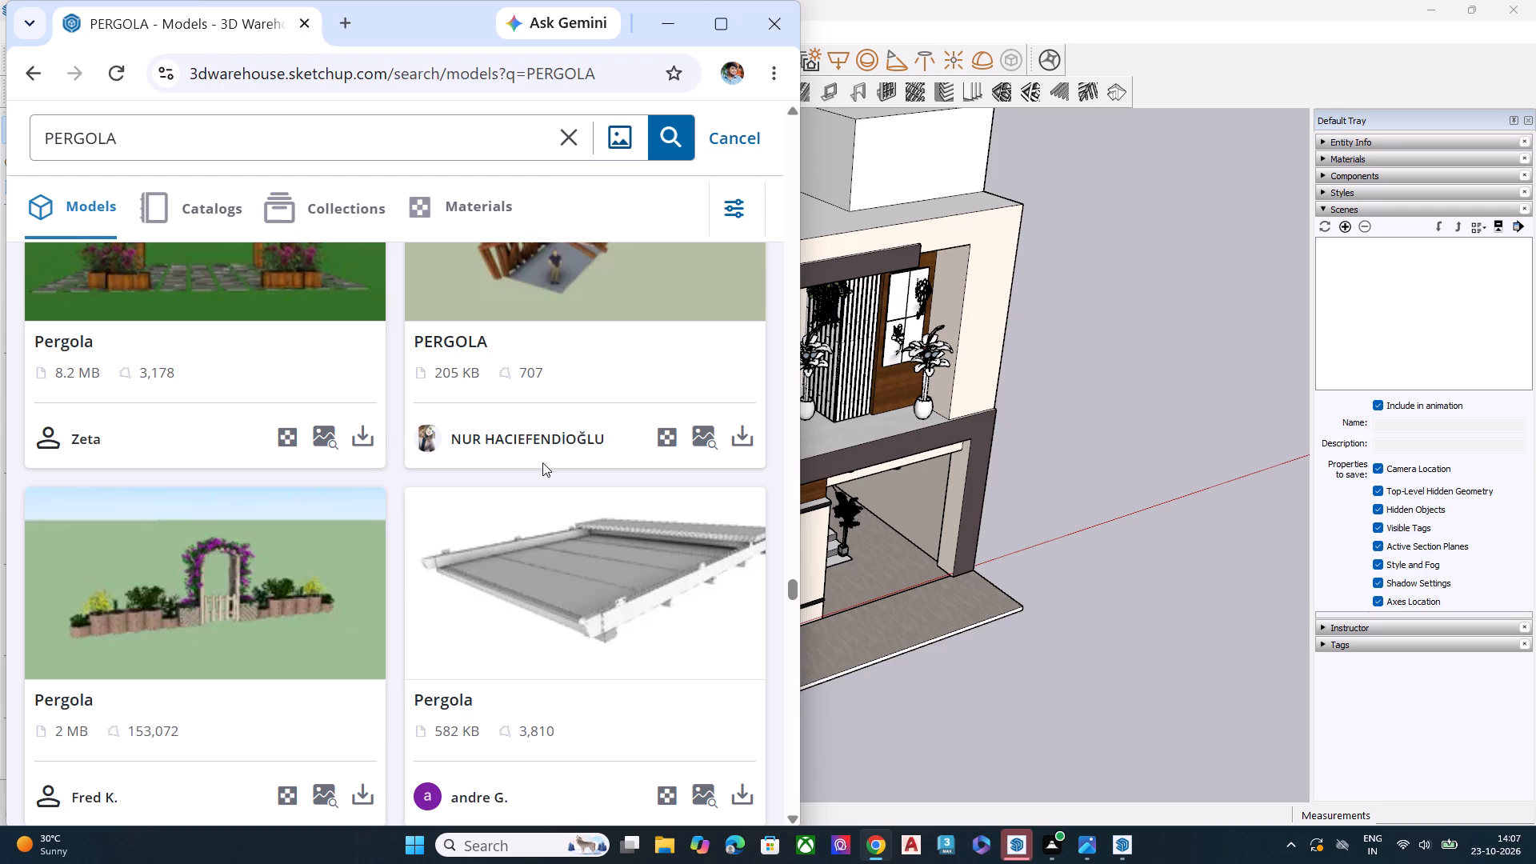
pyautogui.scroll(-2, 542, 462)
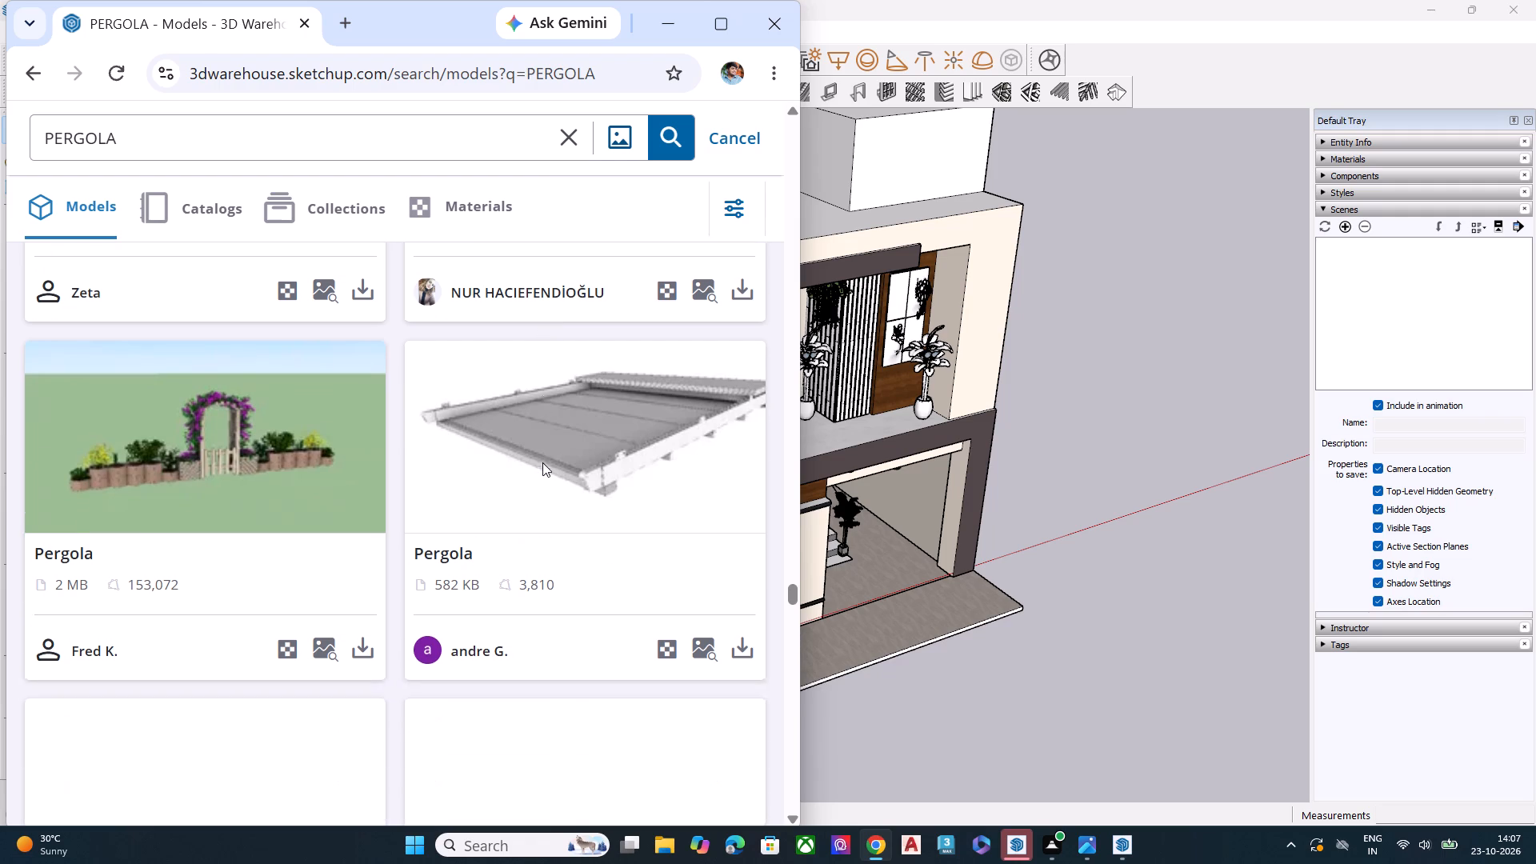
pyautogui.scroll(-6, 542, 462)
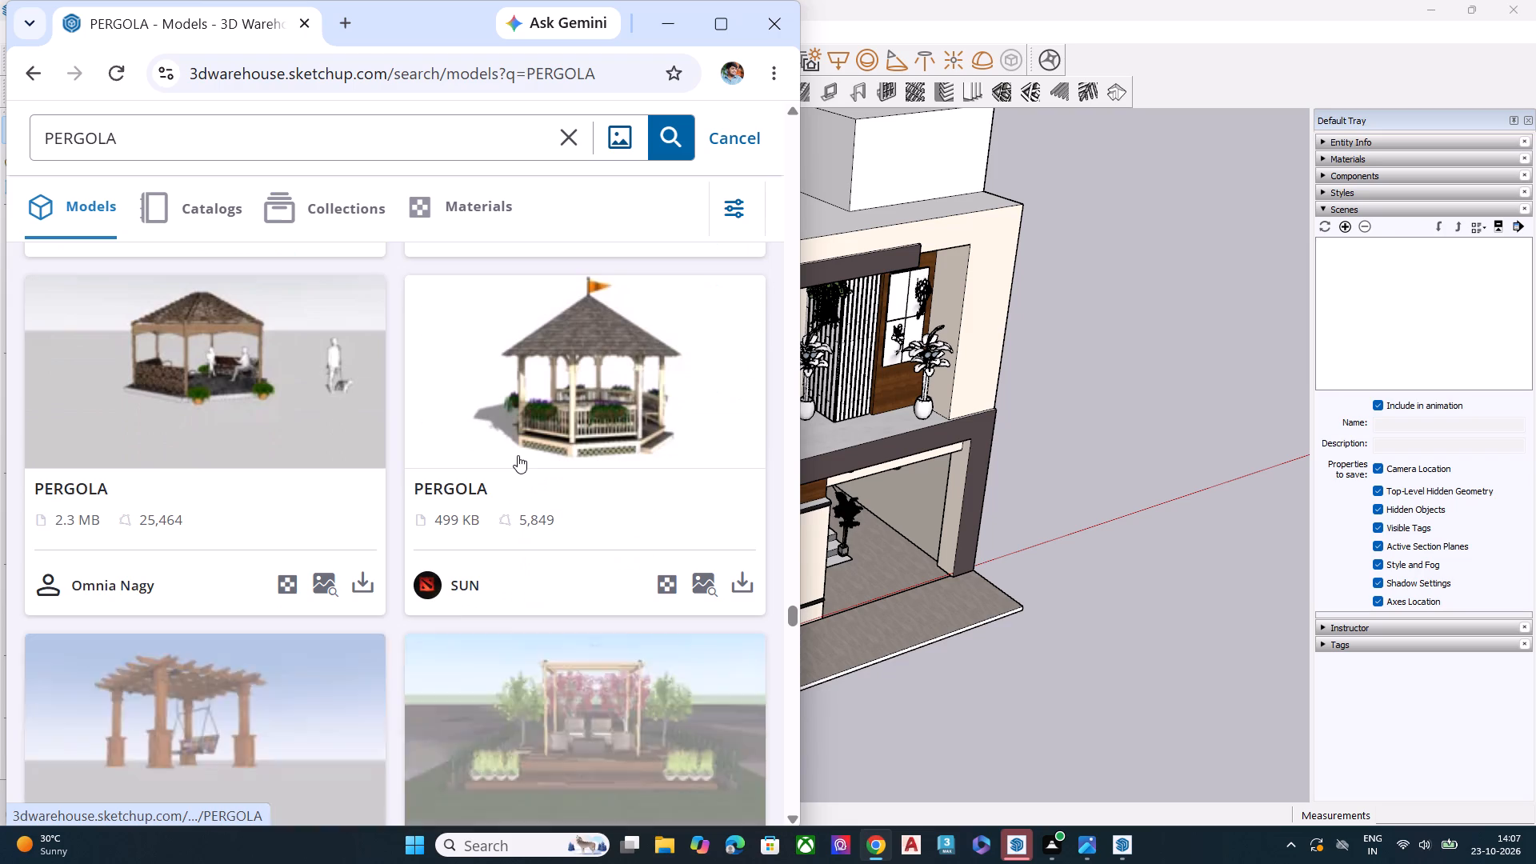
pyautogui.scroll(-6, 518, 455)
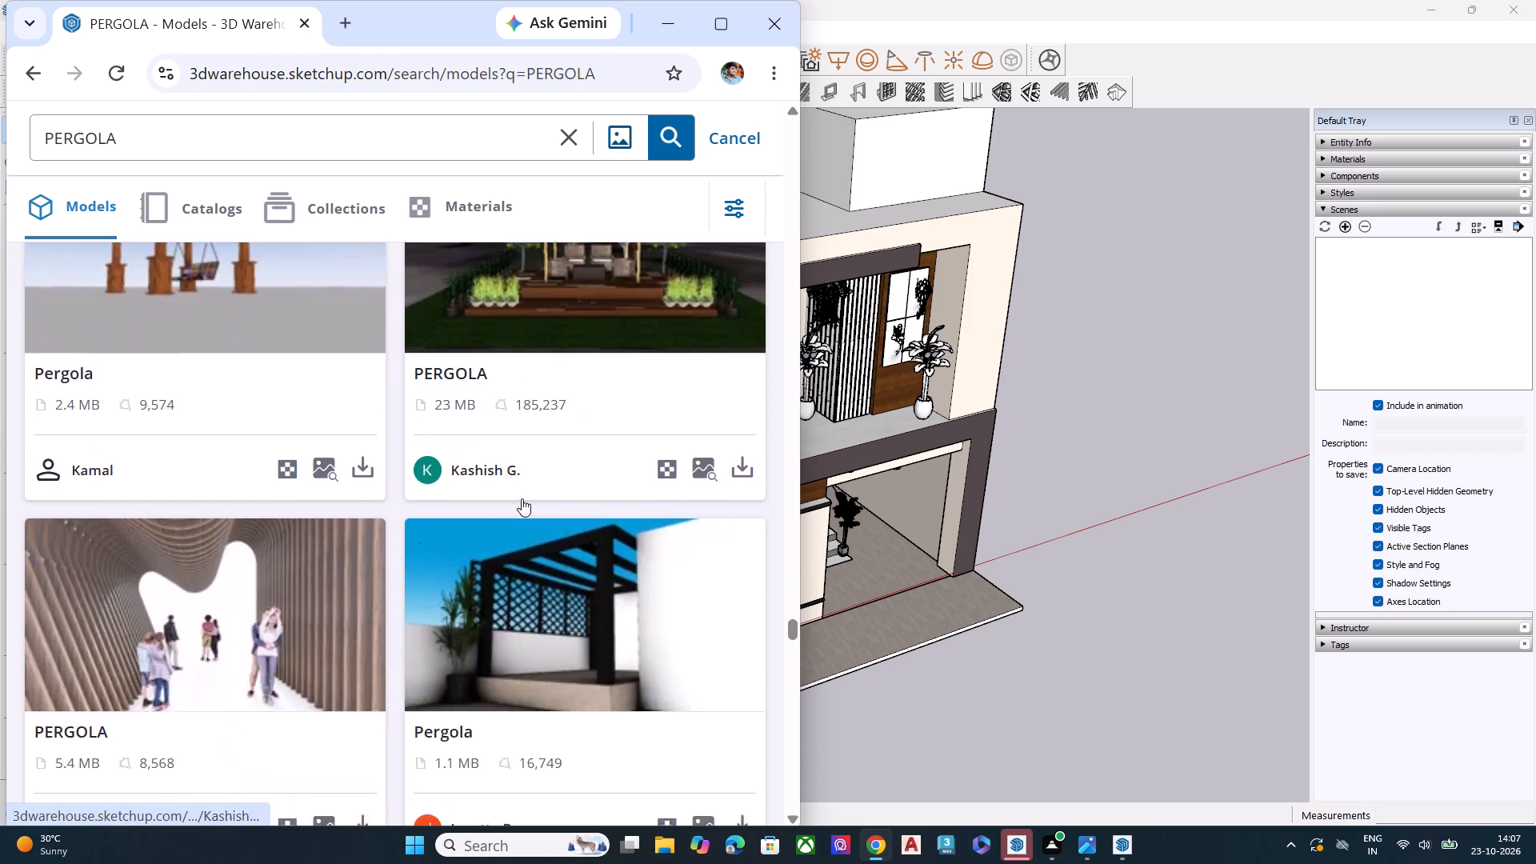
pyautogui.scroll(-6, 522, 498)
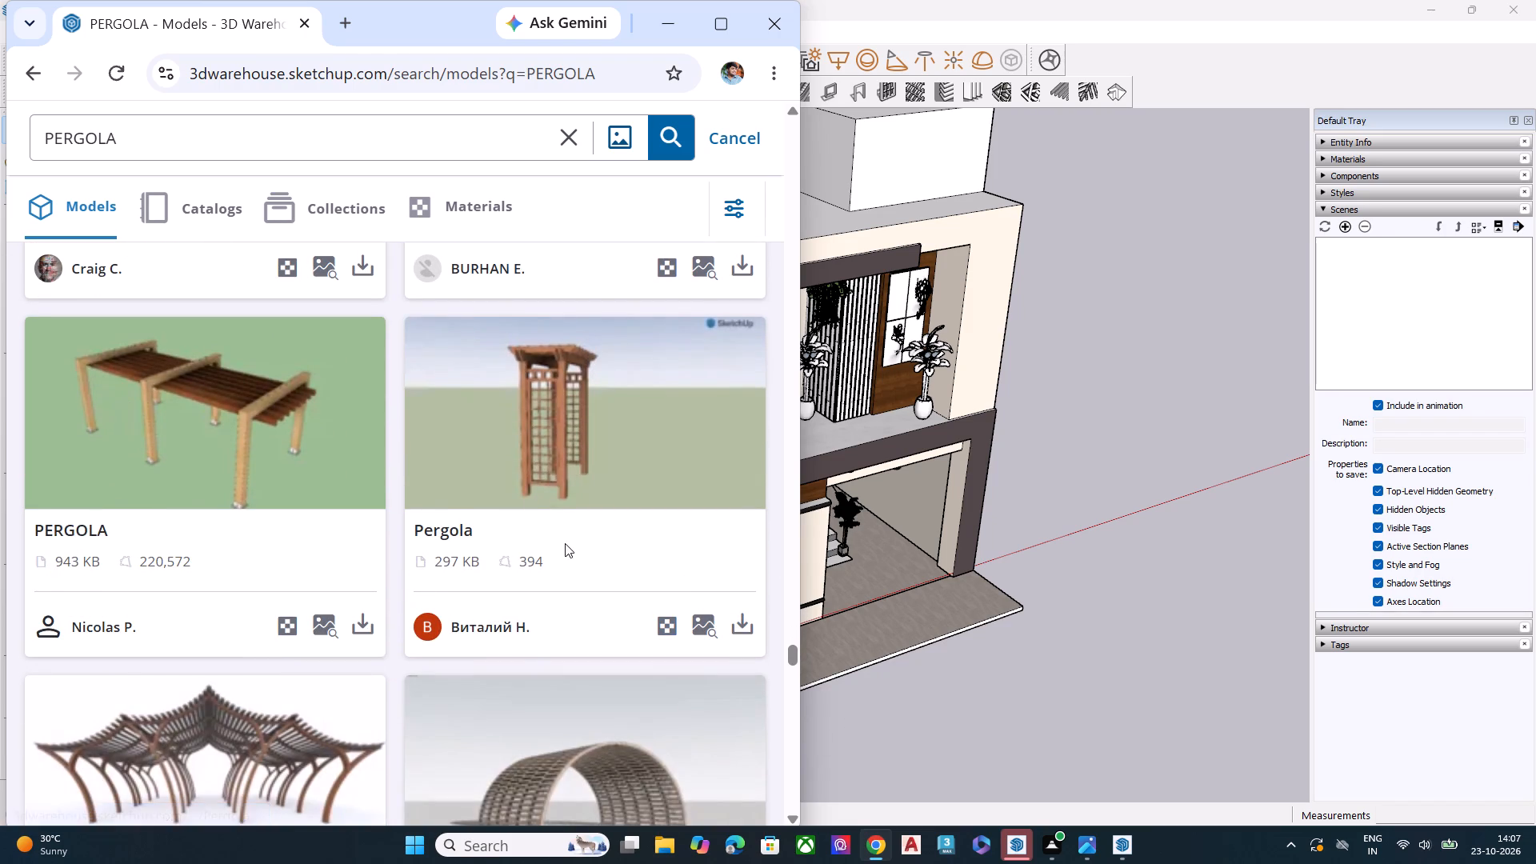
pyautogui.scroll(-4, 550, 551)
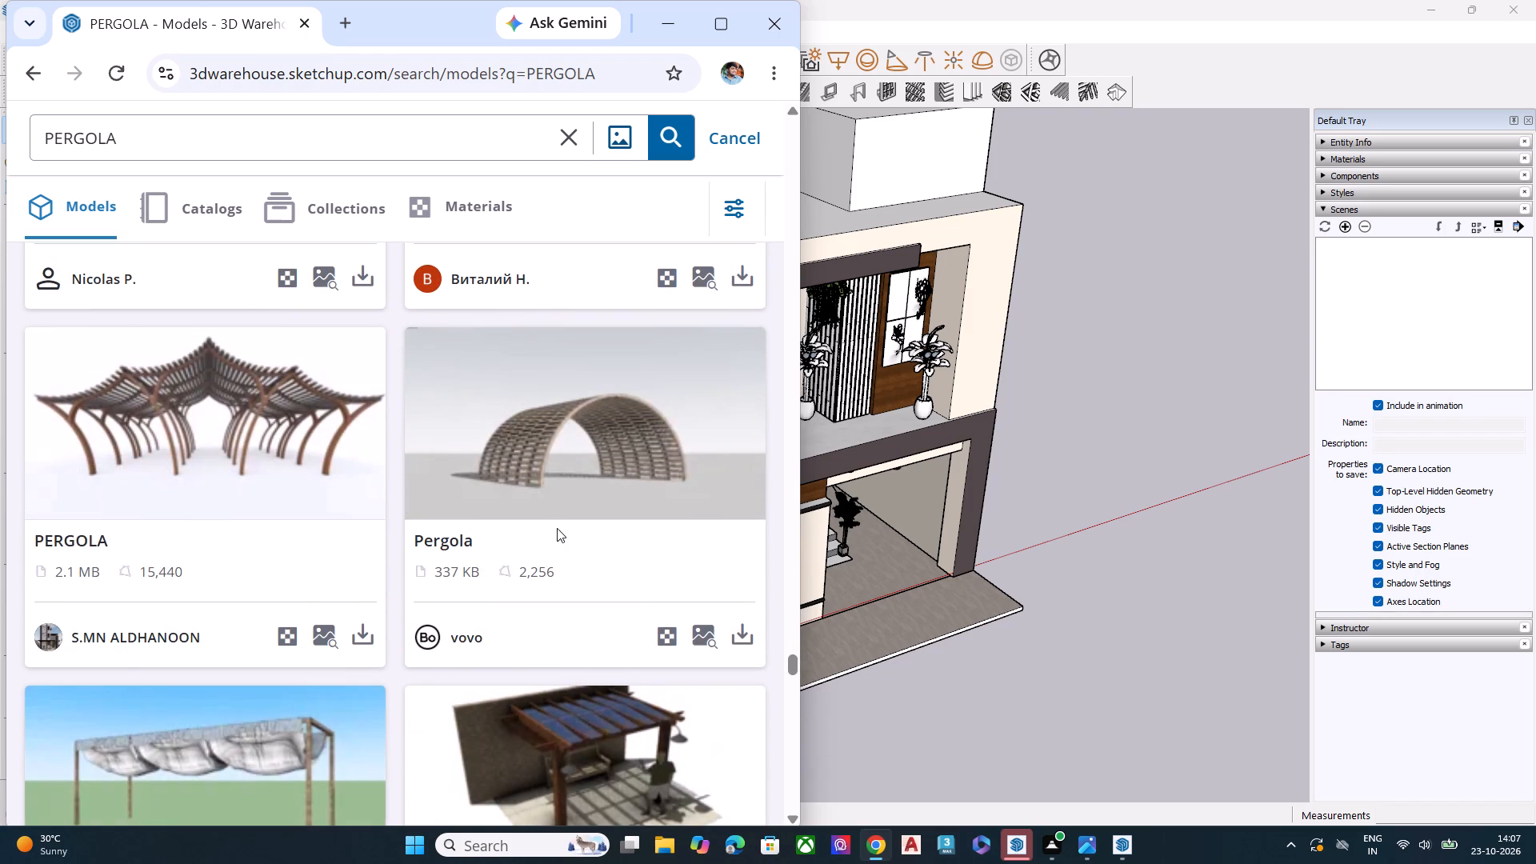
pyautogui.scroll(-2, 557, 528)
pyautogui.scroll(1, 557, 527)
pyautogui.scroll(-1, 557, 527)
pyautogui.scroll(1, 557, 527)
pyautogui.scroll(-3, 557, 527)
pyautogui.scroll(1, 557, 527)
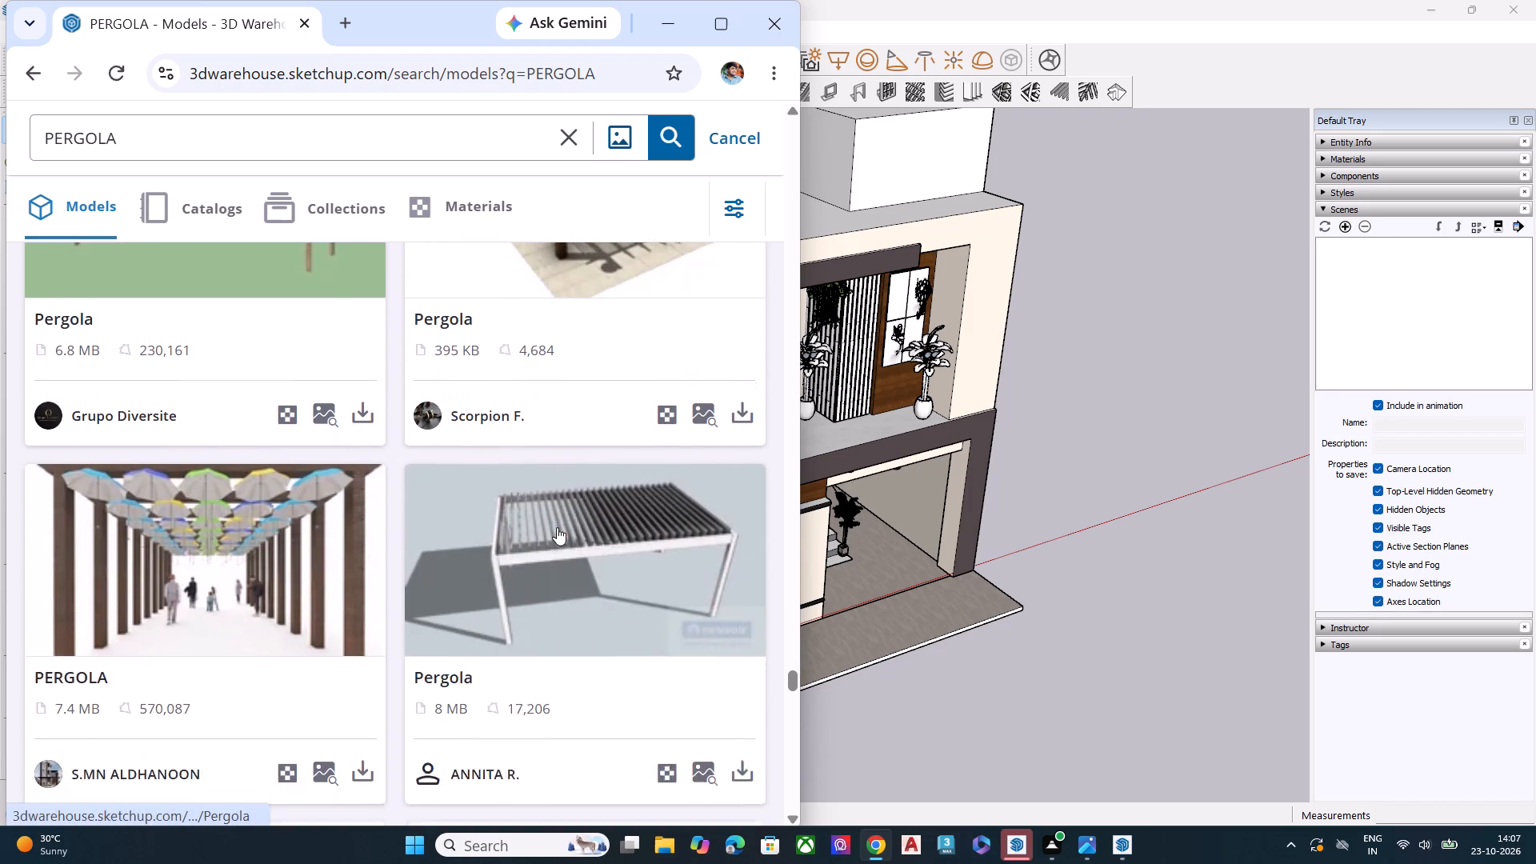
pyautogui.scroll(-3, 552, 531)
pyautogui.scroll(1, 552, 531)
pyautogui.scroll(-3, 552, 531)
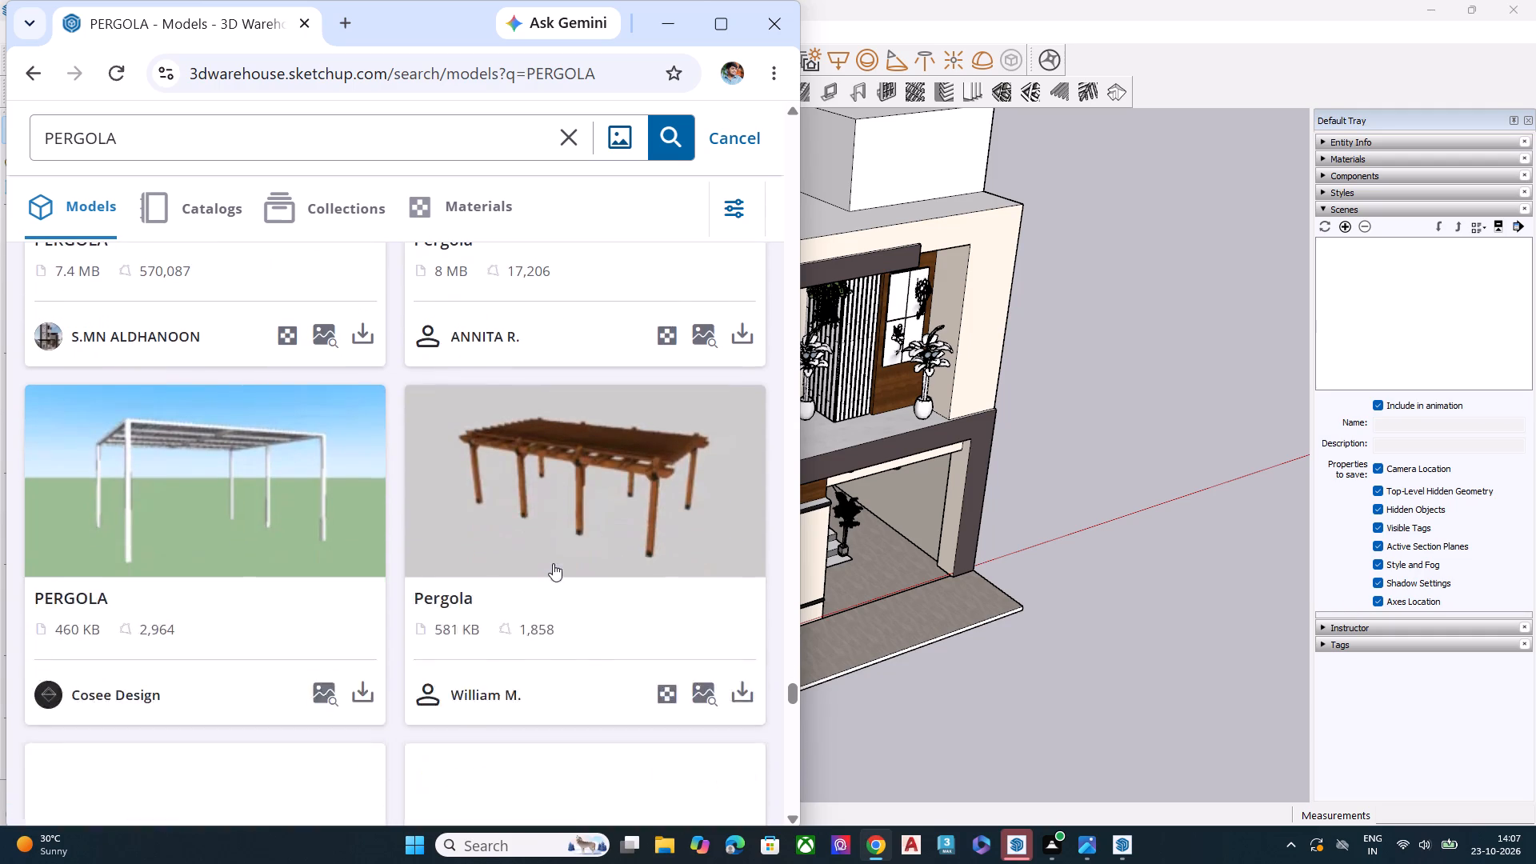
pyautogui.scroll(1, 553, 563)
pyautogui.scroll(-7, 541, 562)
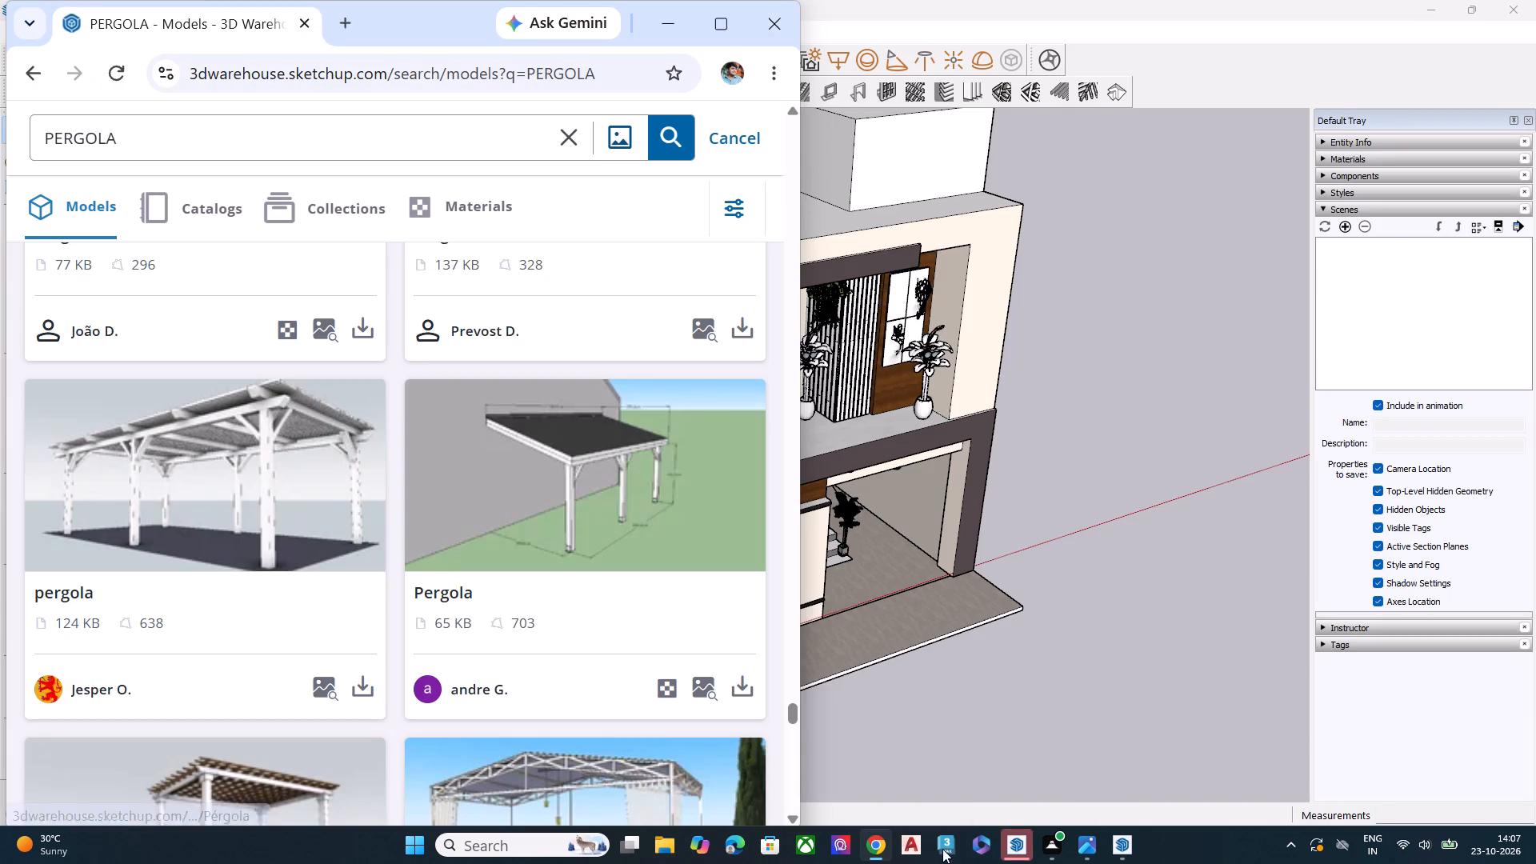
# Close the extra SketchUp Welcome window.
pyautogui.click(1076, 698)
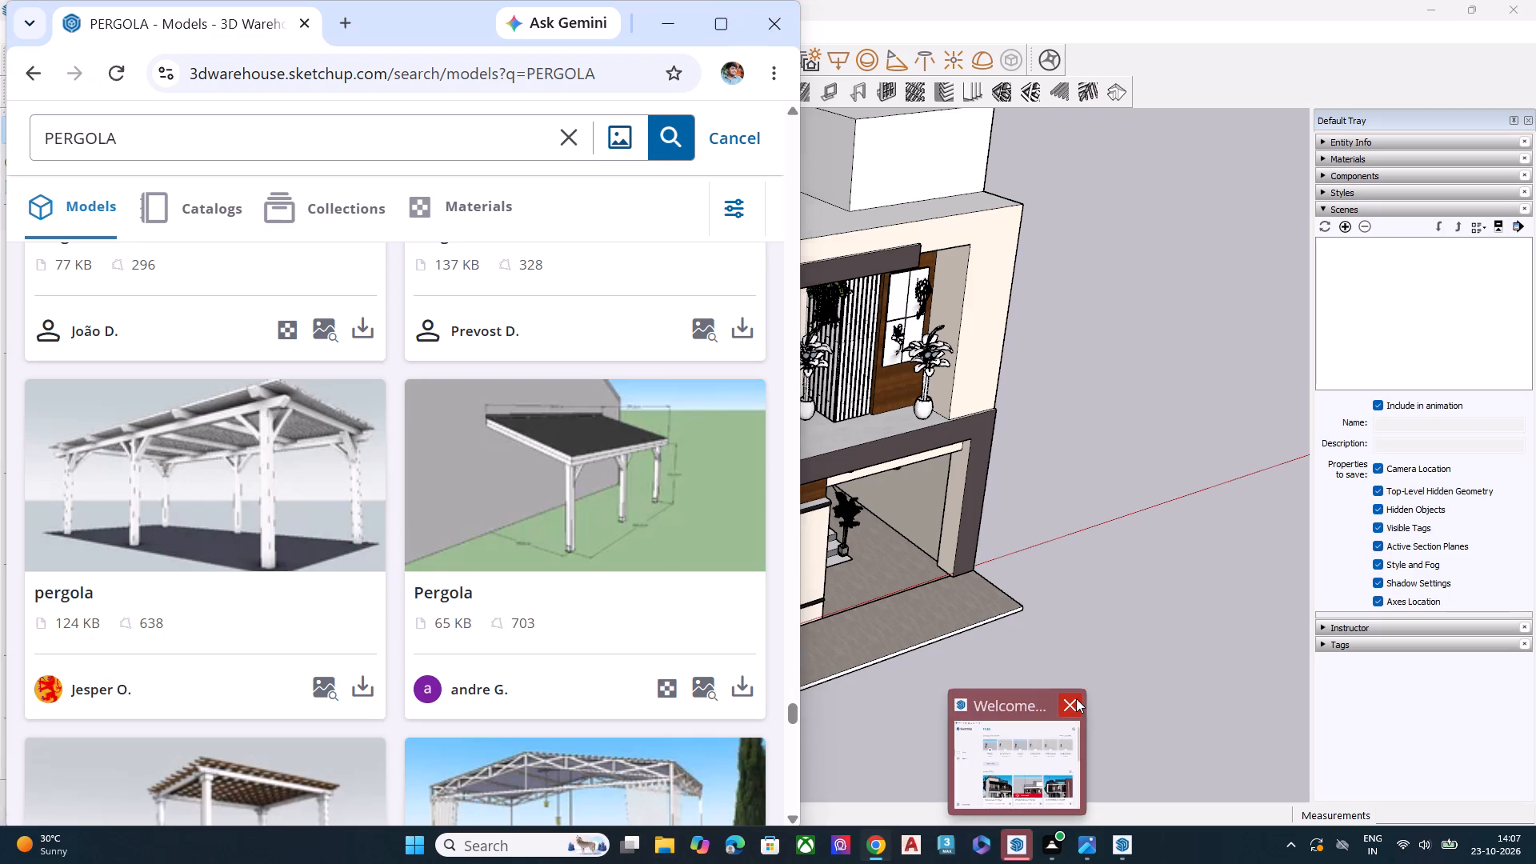
# Examine further PERGOLA models in the 3D Warehouse results.
pyautogui.scroll(-2, 557, 541)
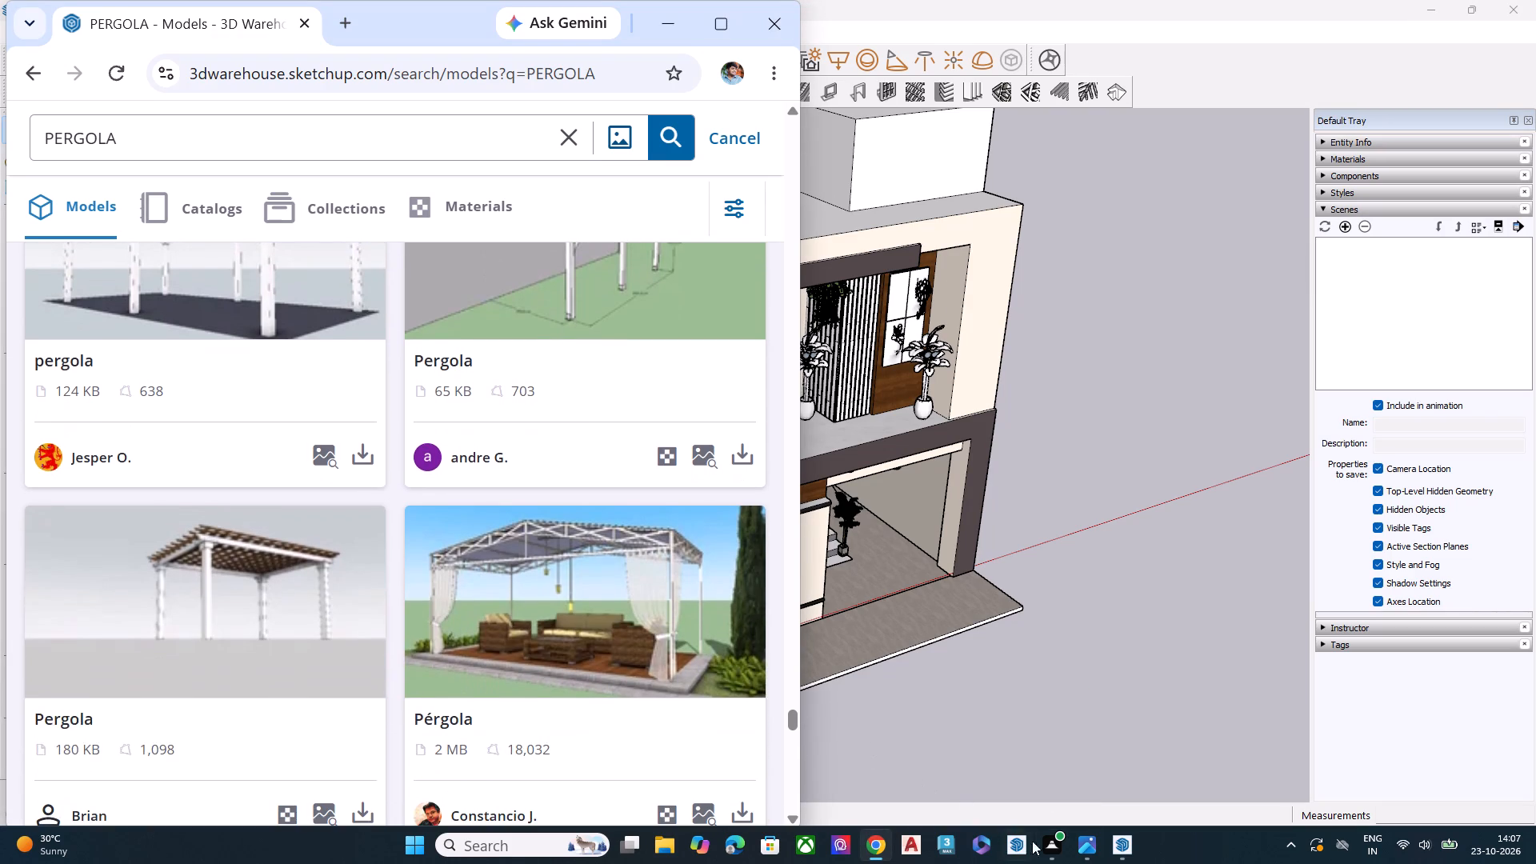
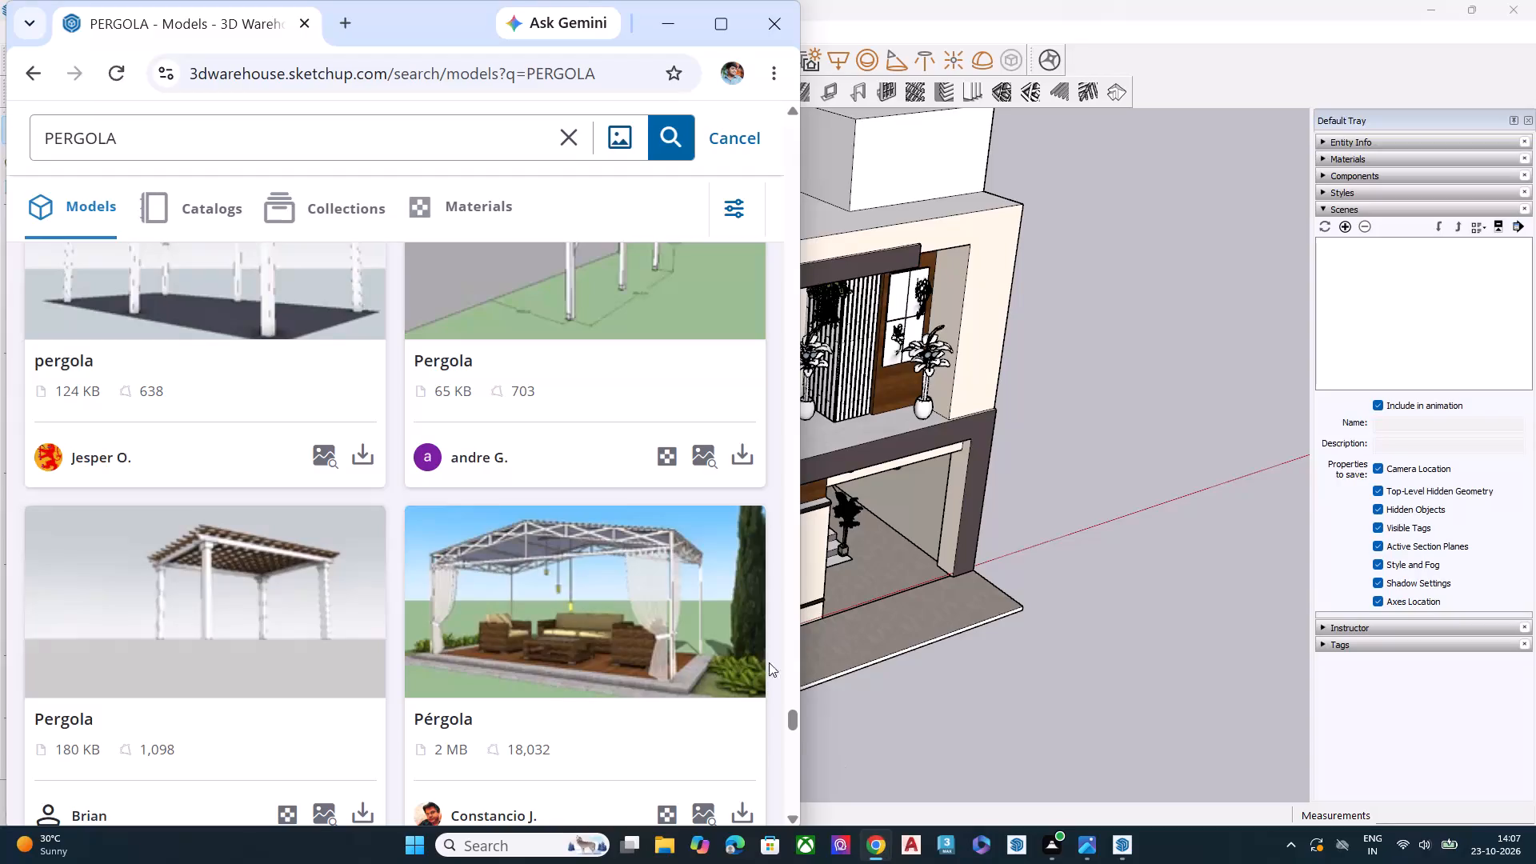
# Examine the remaining loaded PERGOLA models in 3D Warehouse for one that suits the house.
pyautogui.scroll(-2, 599, 629)
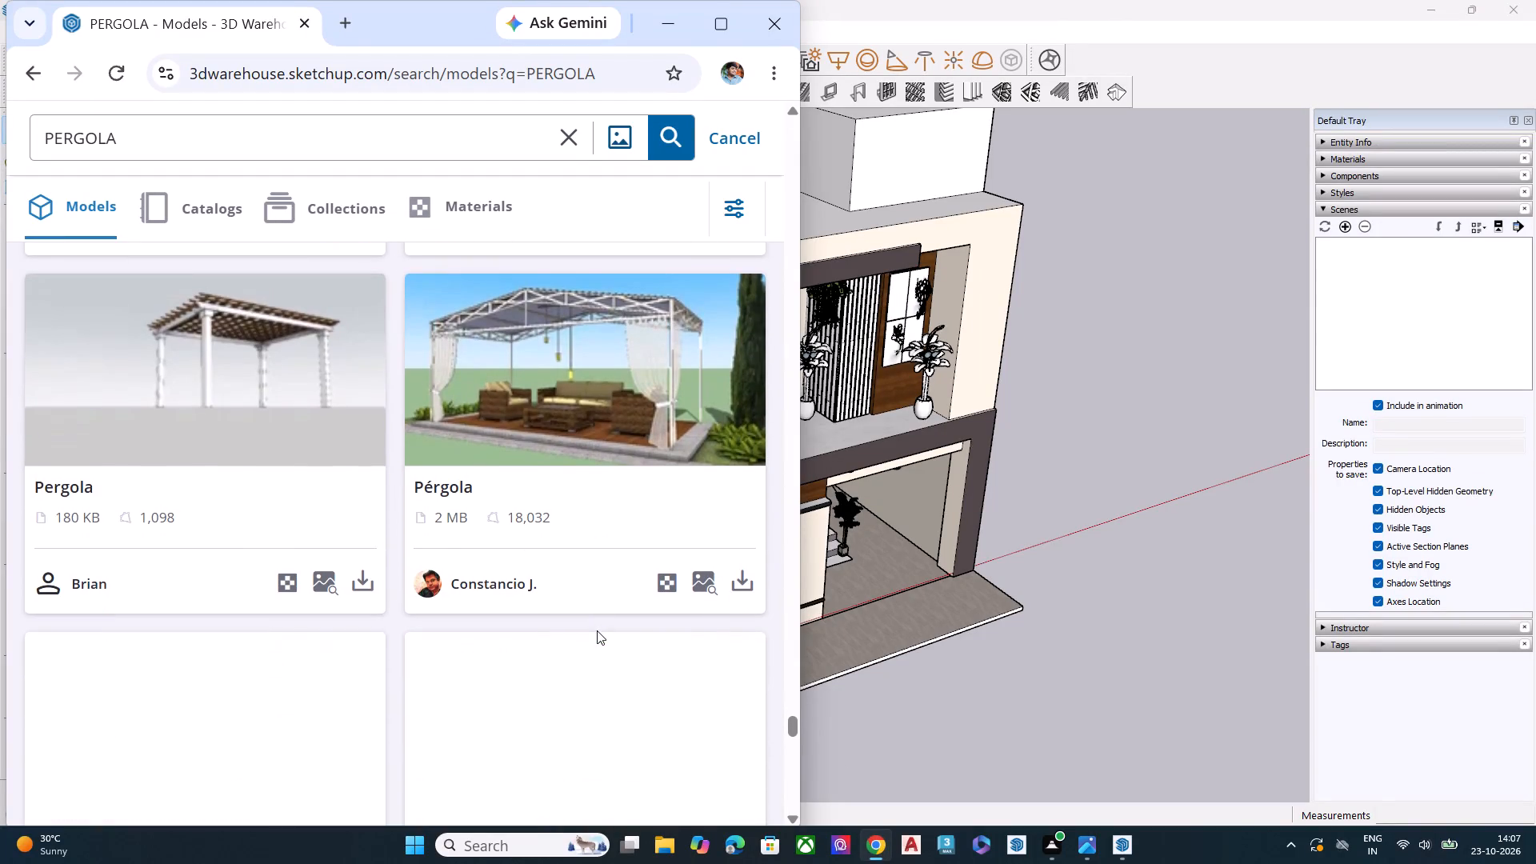
pyautogui.scroll(-4, 597, 630)
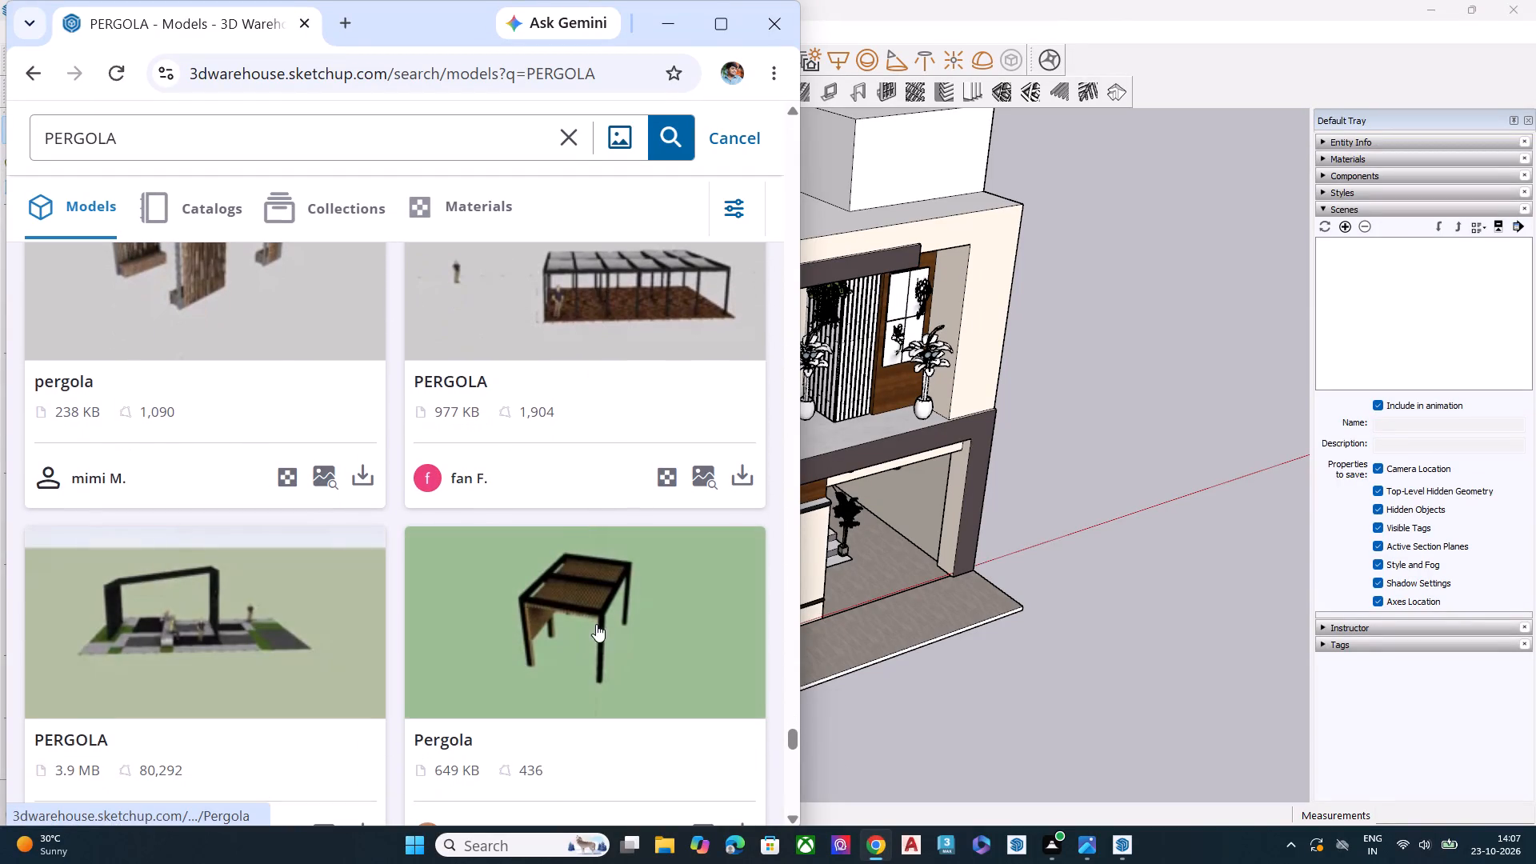
pyautogui.scroll(-3, 592, 639)
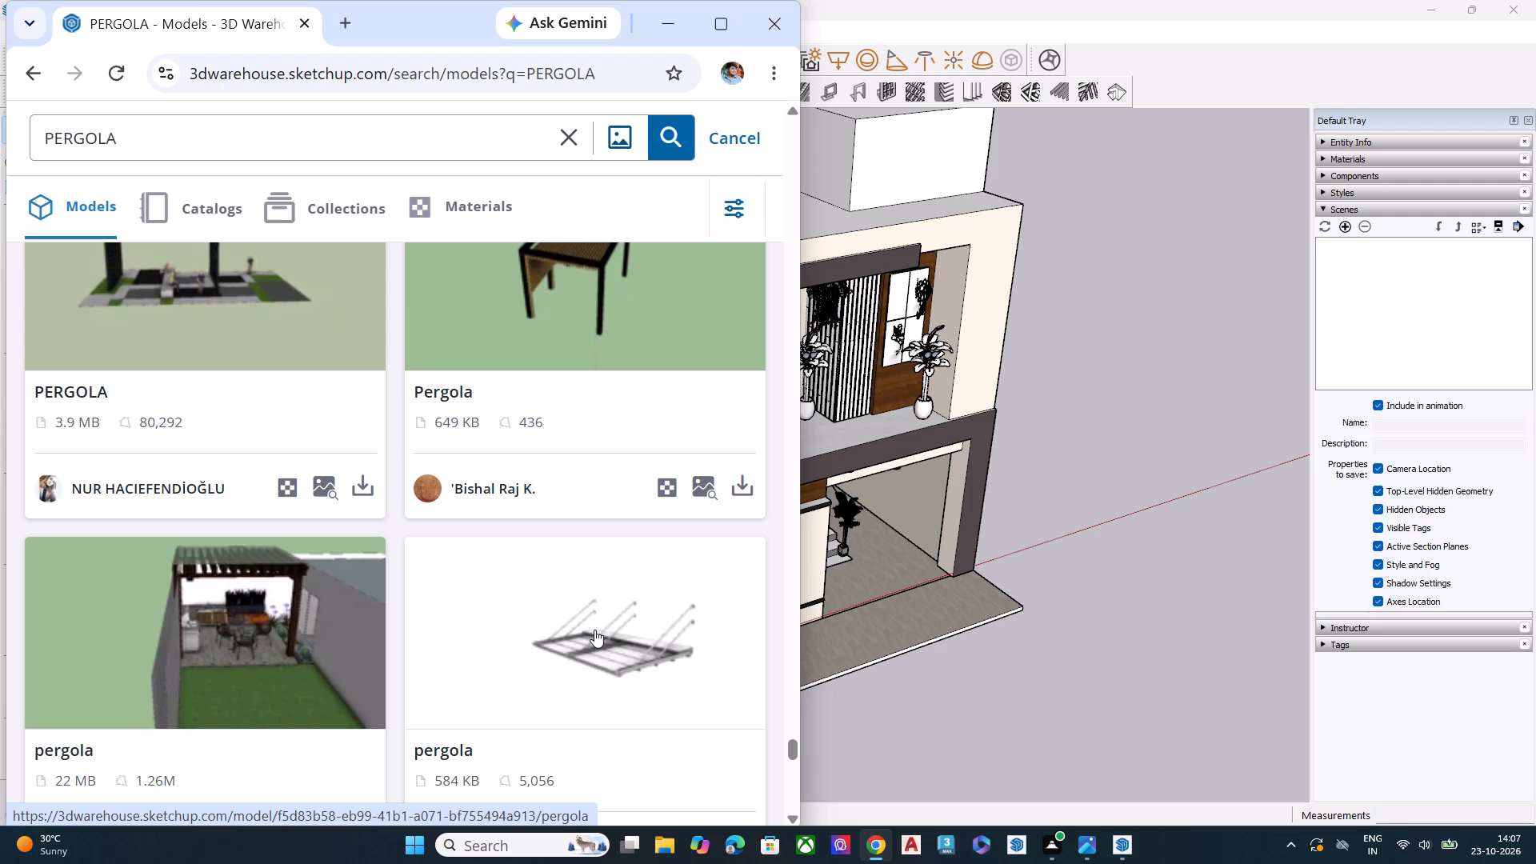
pyautogui.scroll(-6, 594, 630)
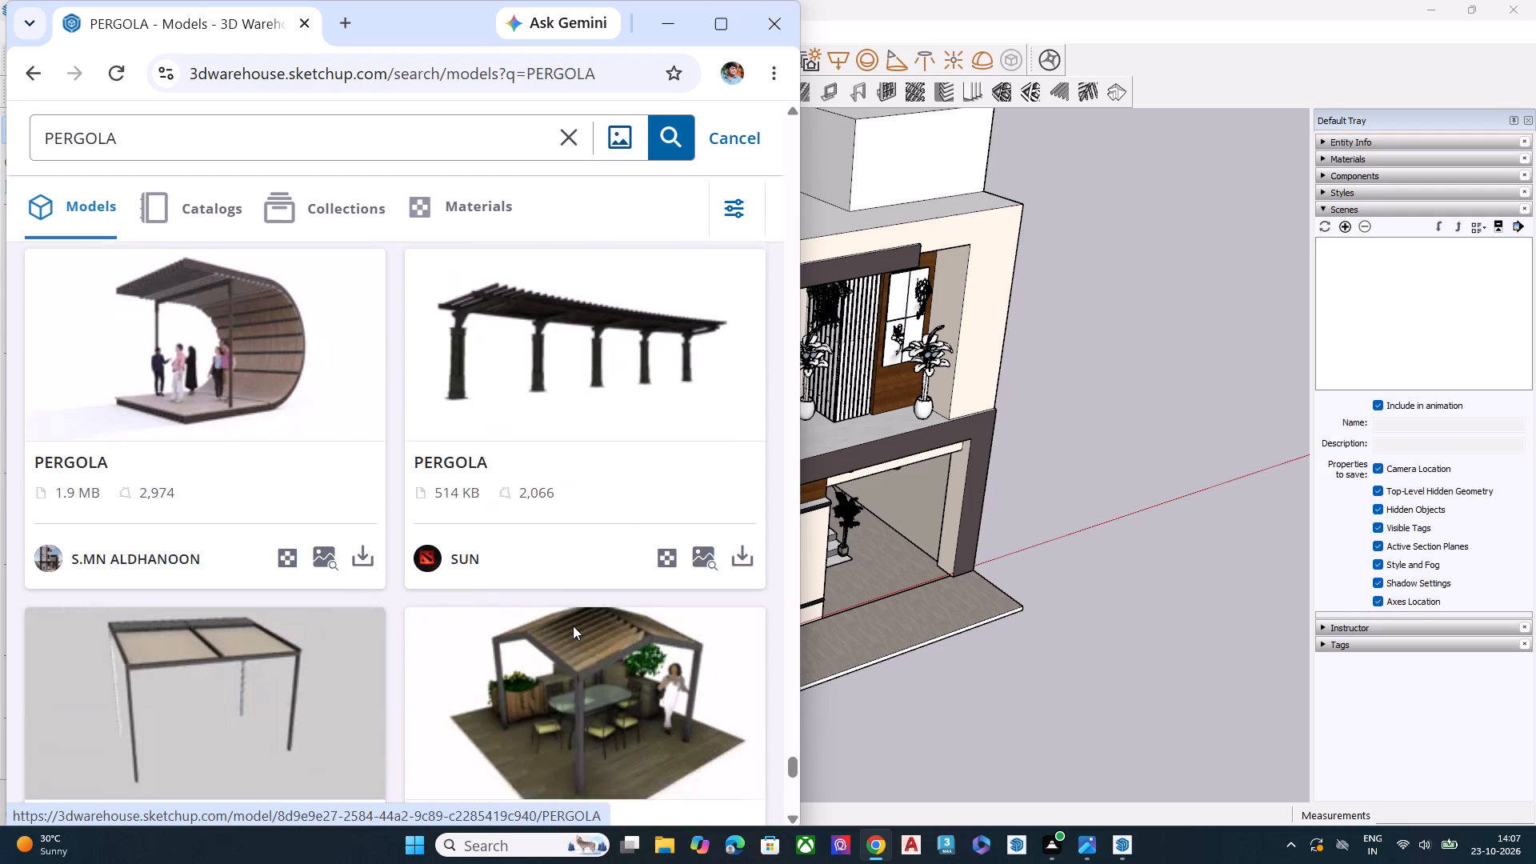
pyautogui.scroll(-2, 573, 626)
pyautogui.scroll(3, 574, 614)
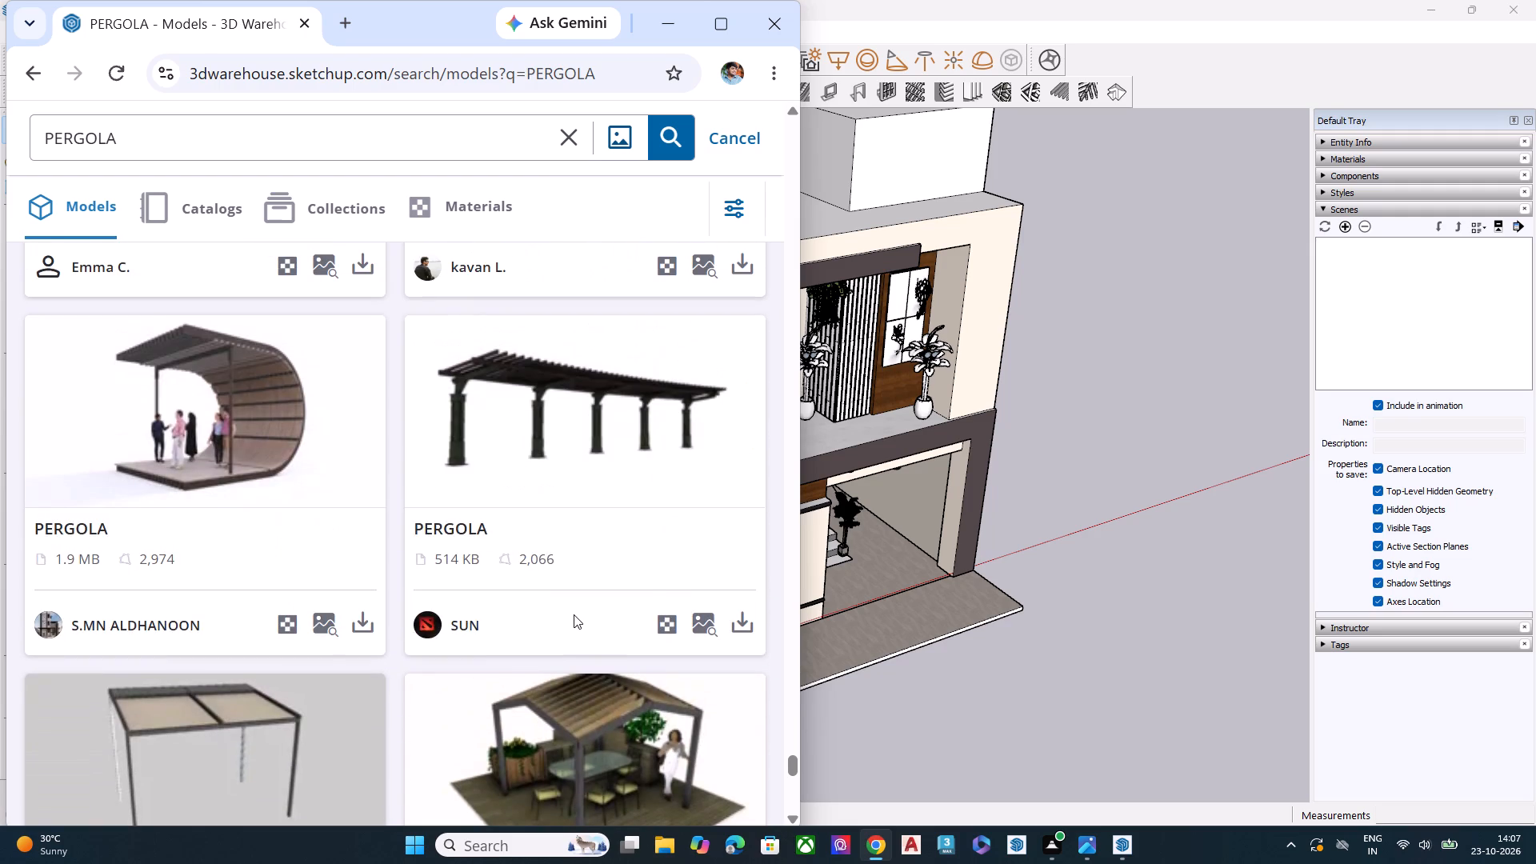
pyautogui.scroll(-4, 574, 614)
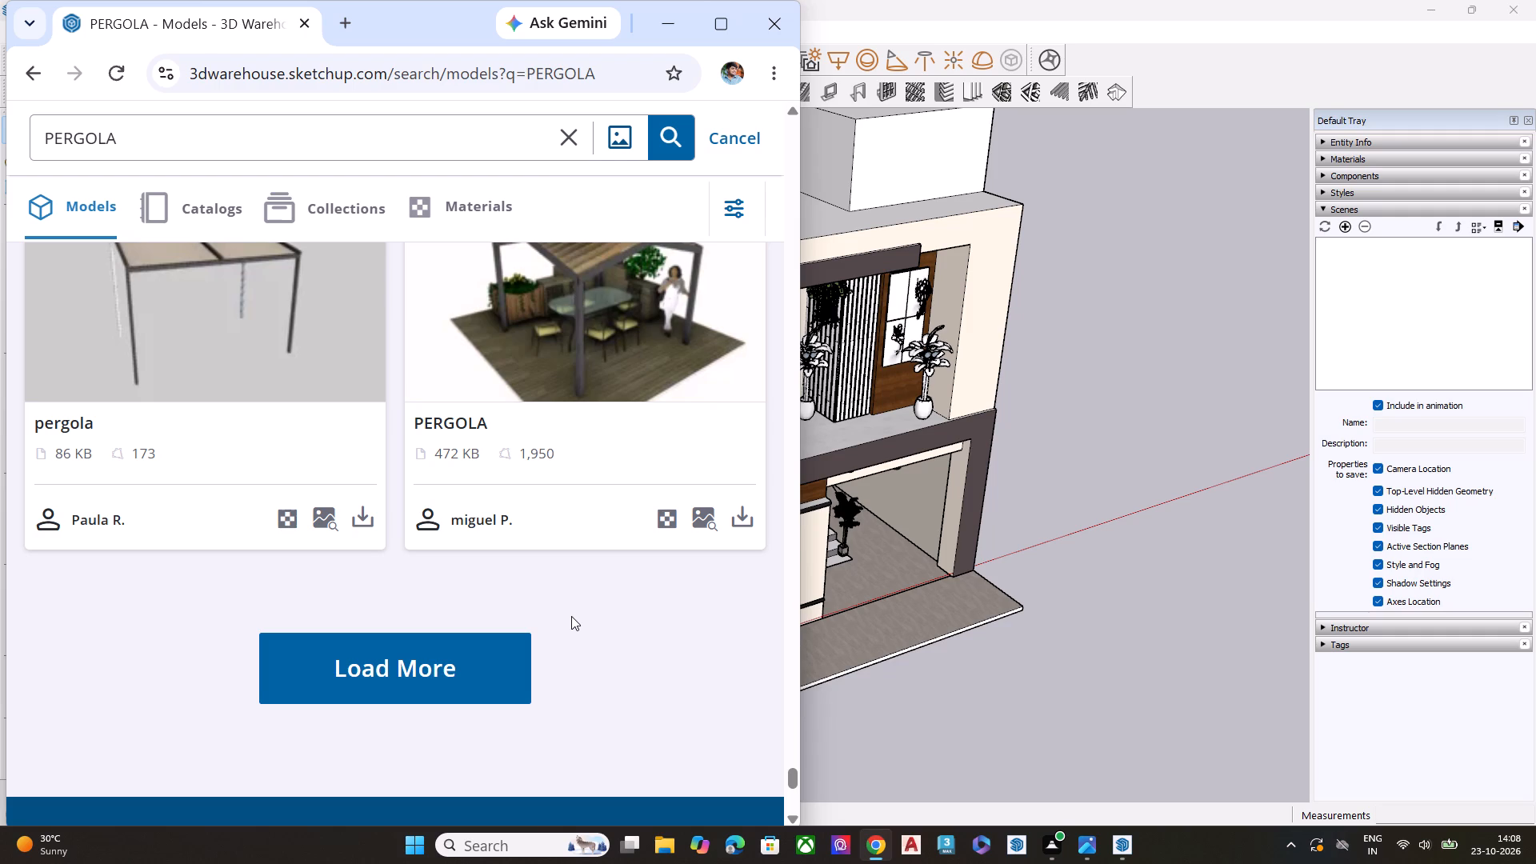
# Load more PERGOLA results in 3D Warehouse and examine the additional models for a suitable pergola.
pyautogui.click(470, 670)
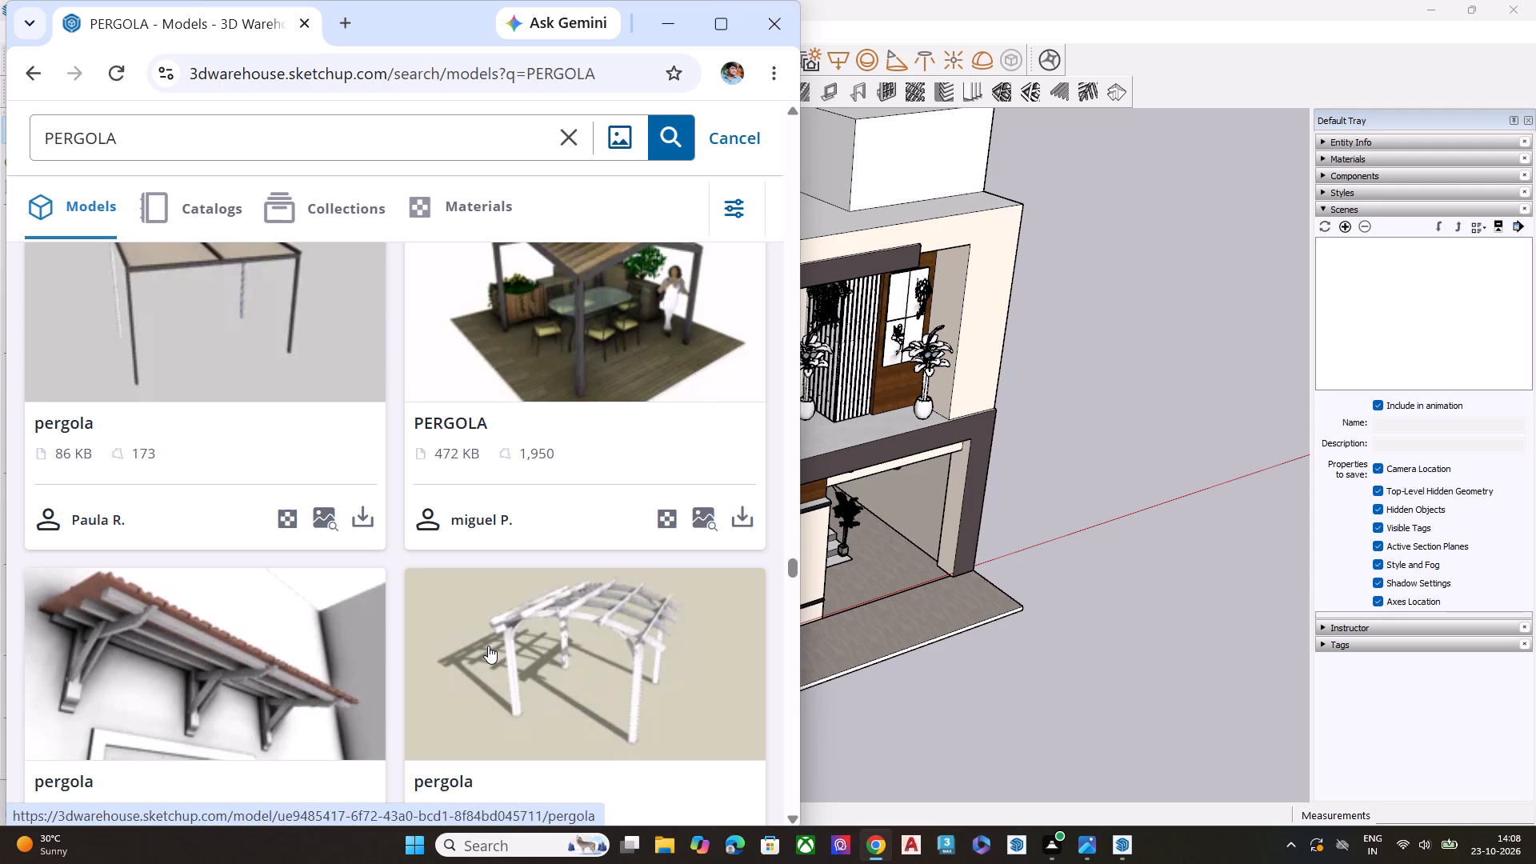
pyautogui.scroll(-1, 488, 646)
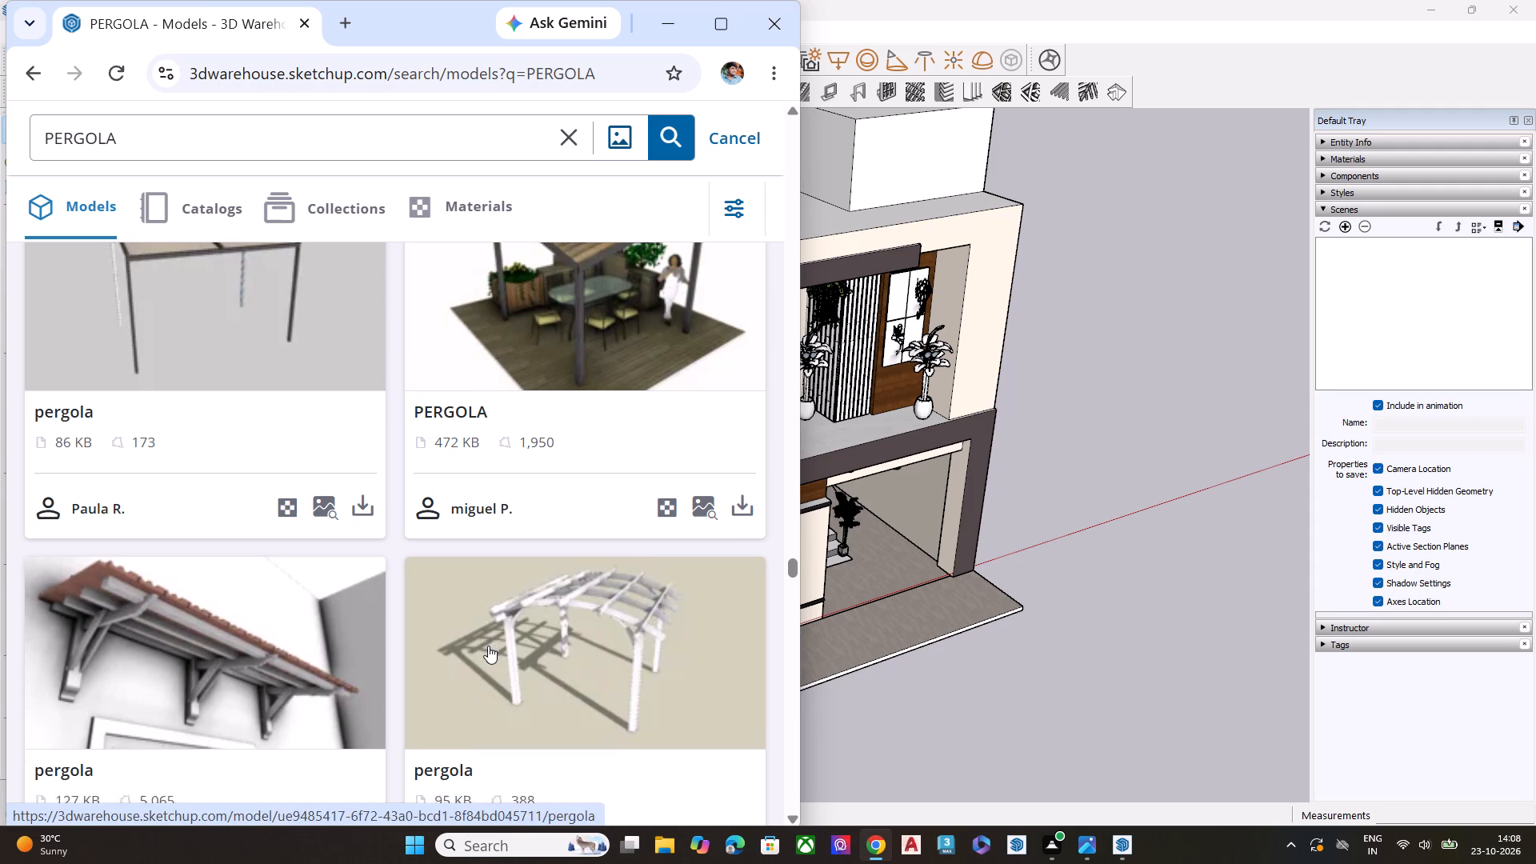
pyautogui.scroll(-1, 488, 646)
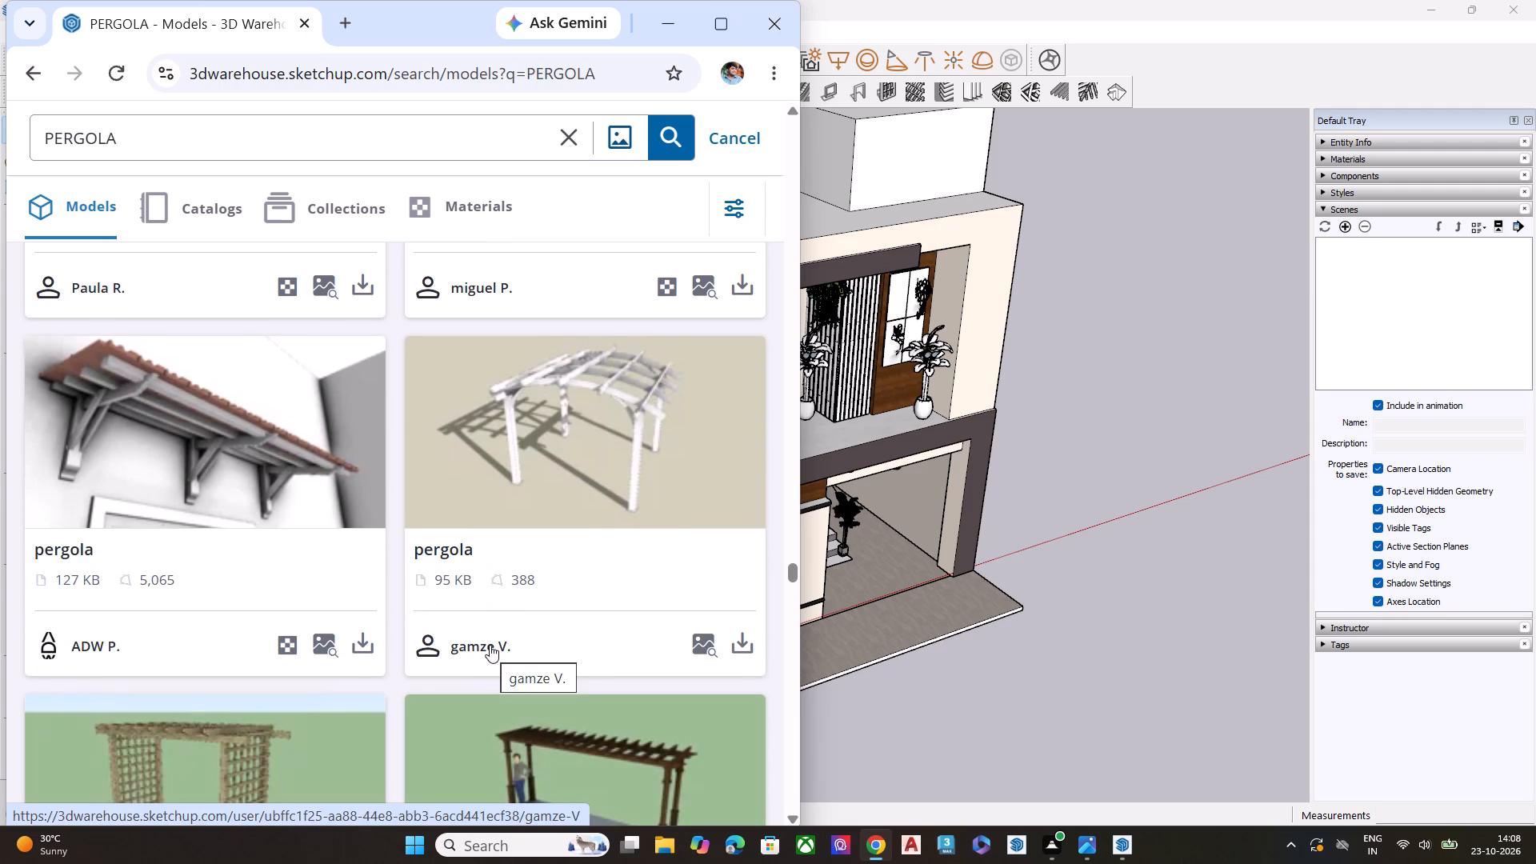
pyautogui.scroll(-3, 493, 598)
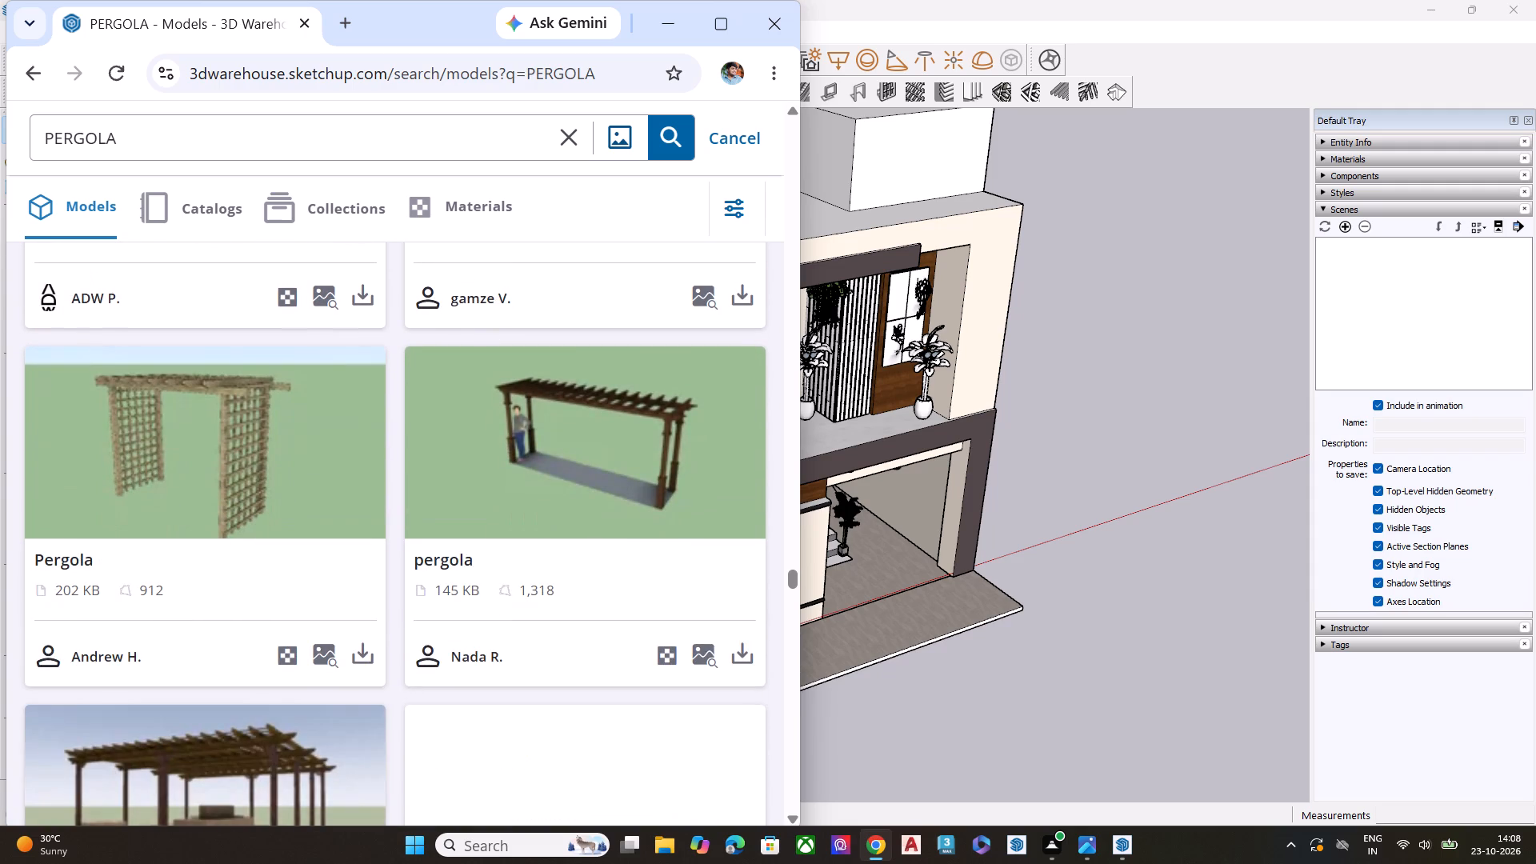
pyautogui.scroll(-4, 462, 539)
pyautogui.scroll(-2, 468, 629)
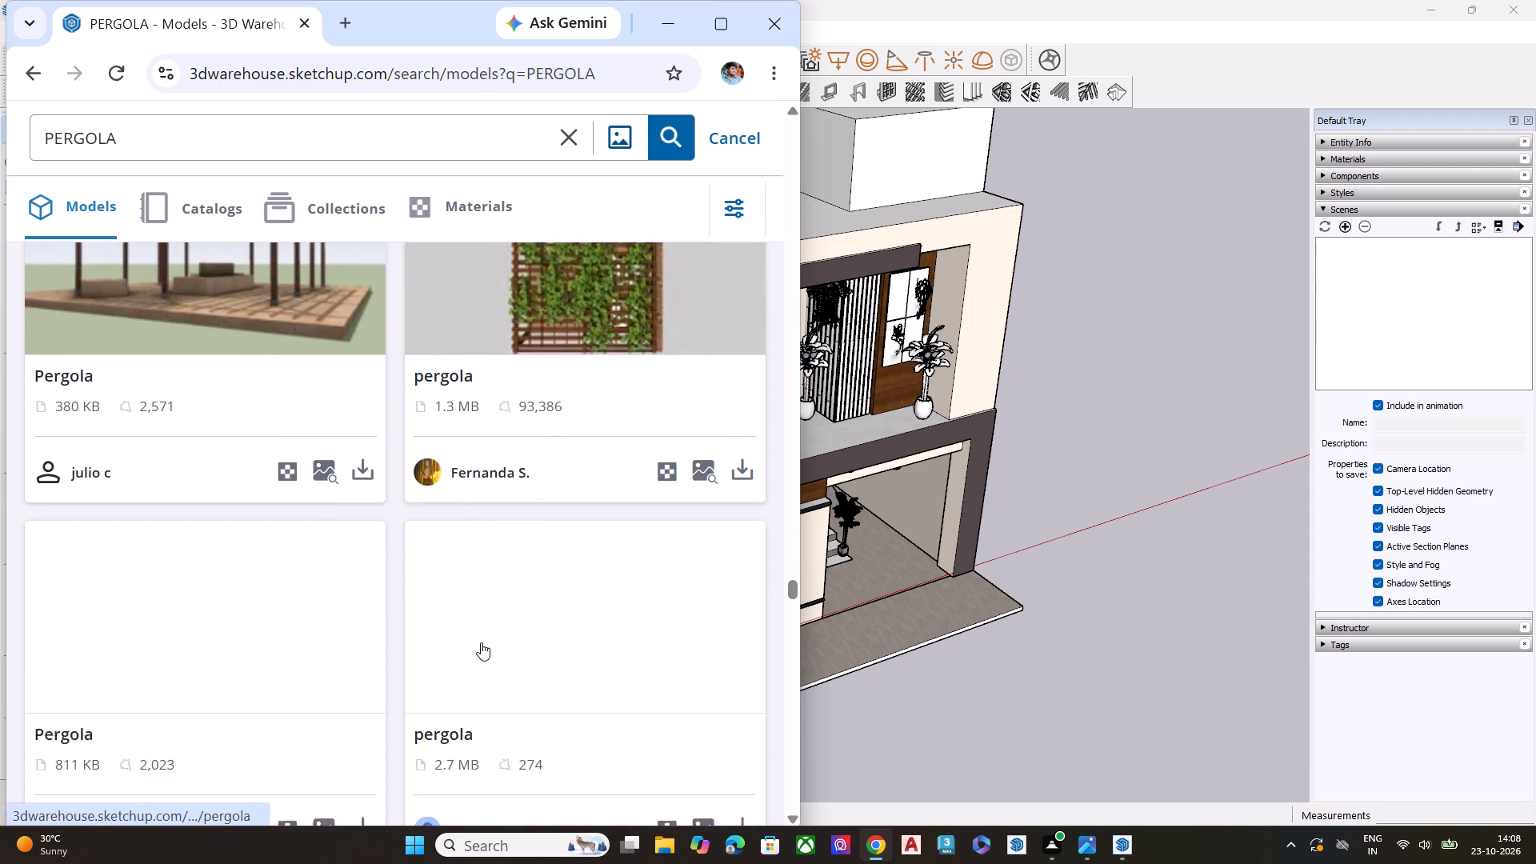
pyautogui.scroll(4, 487, 635)
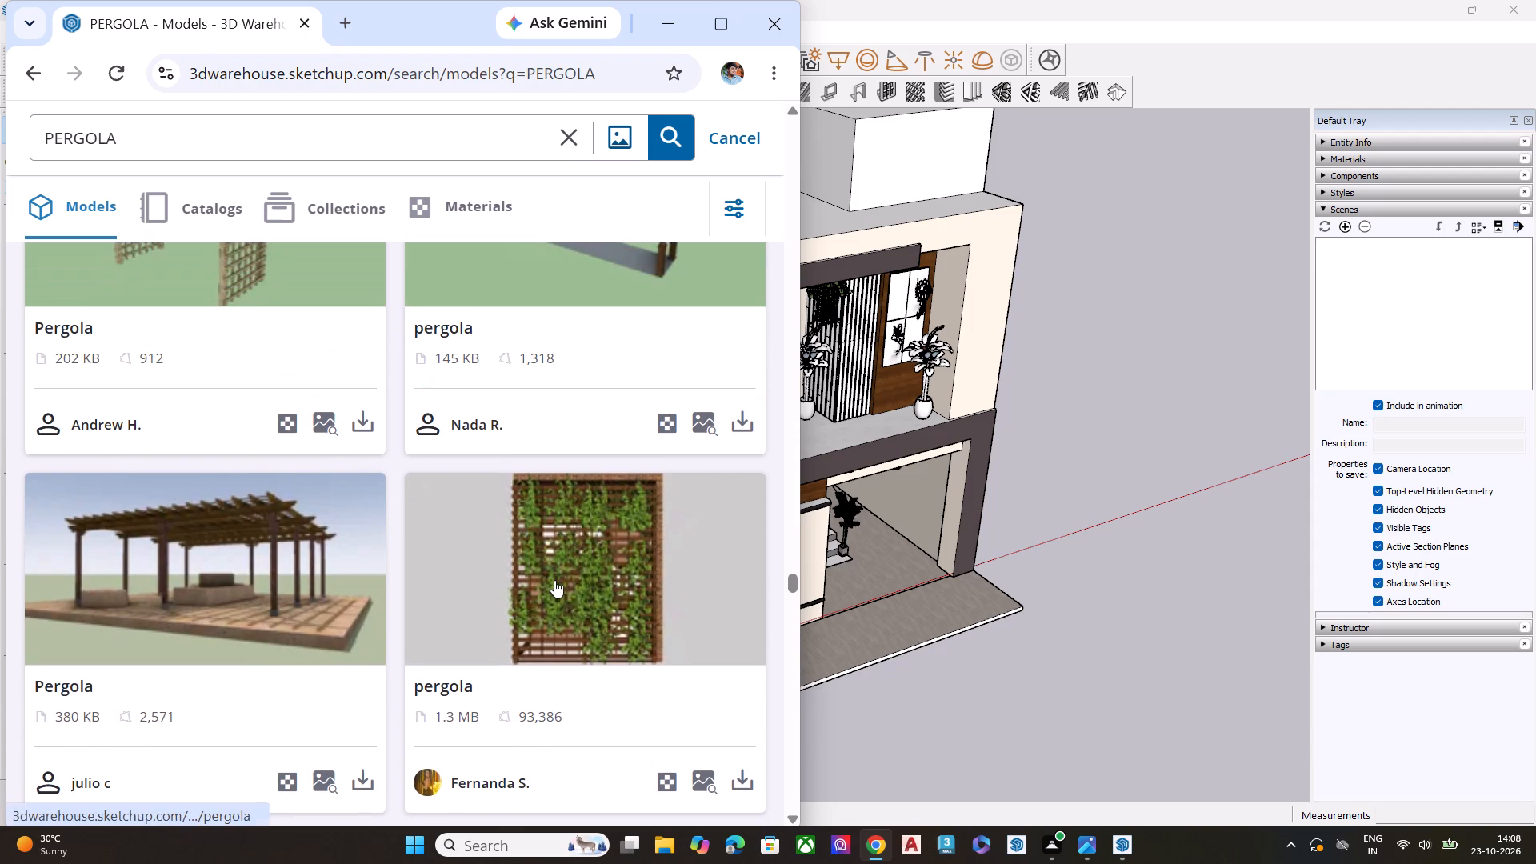
pyautogui.scroll(-6, 580, 592)
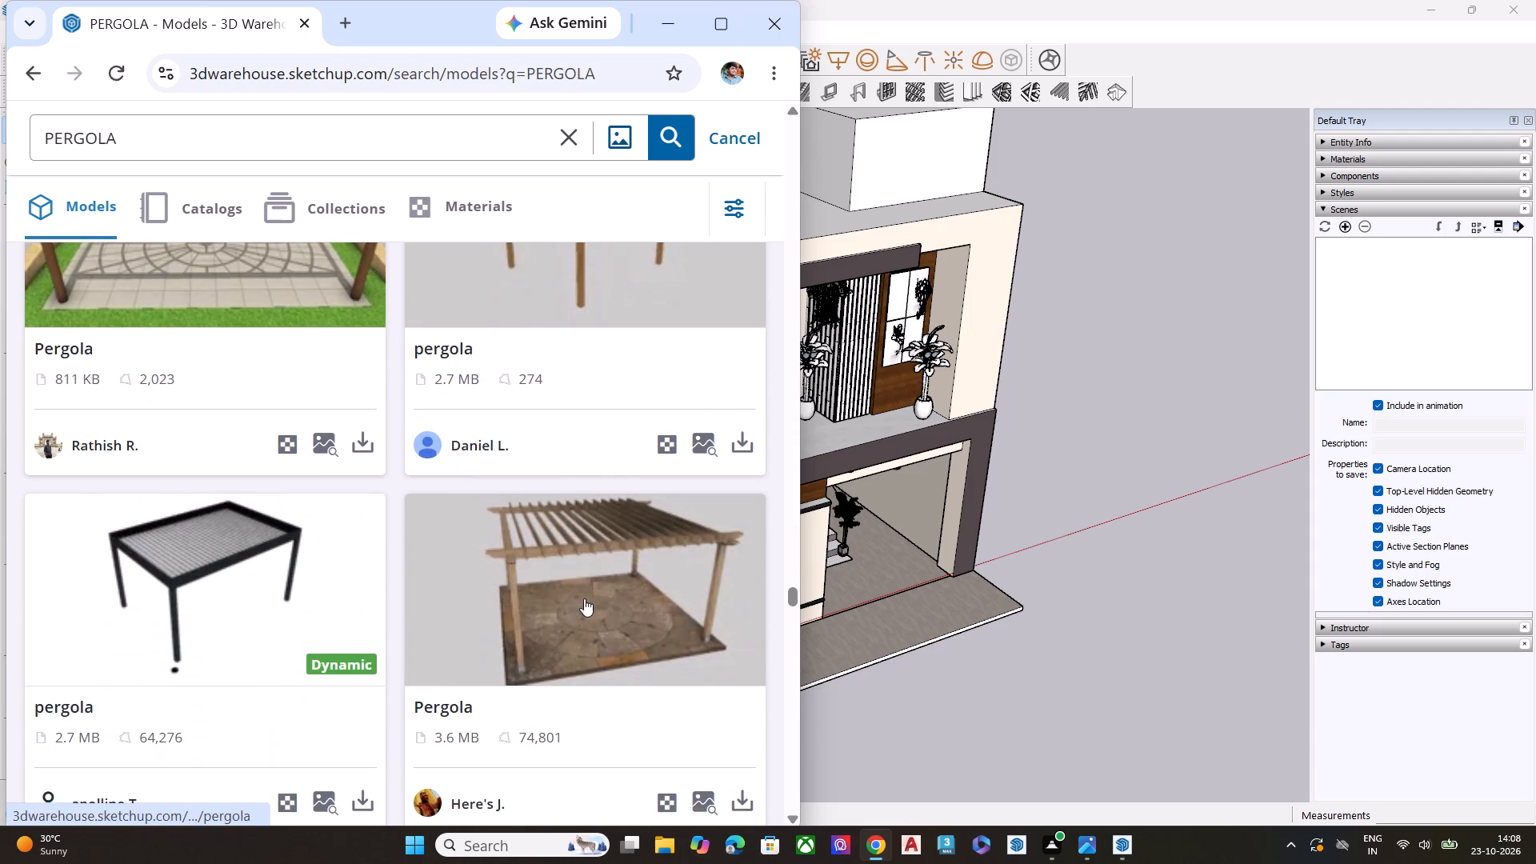
pyautogui.scroll(-5, 584, 598)
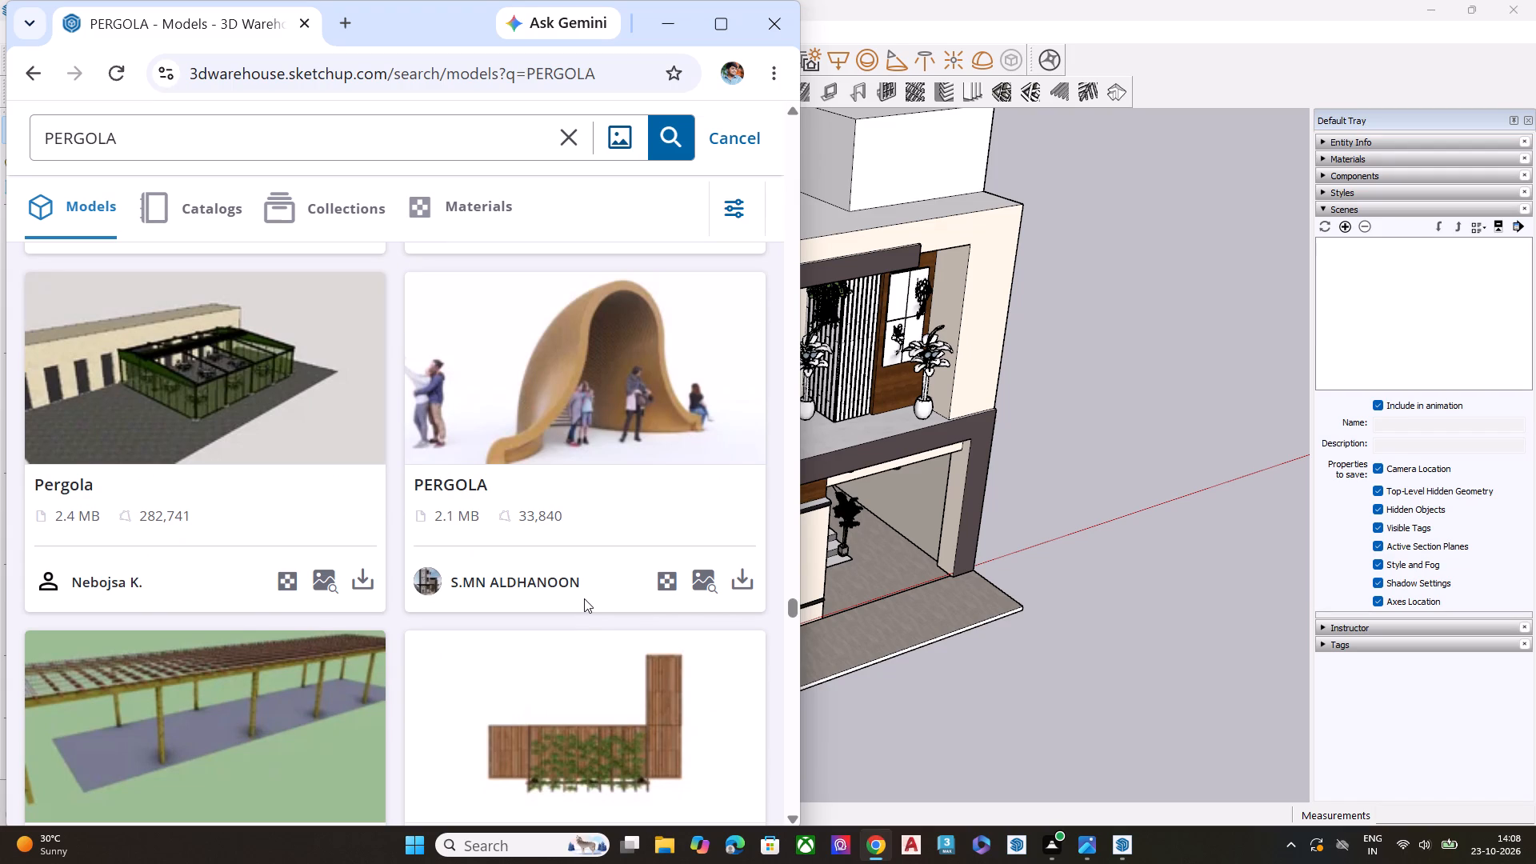
pyautogui.scroll(-5, 582, 603)
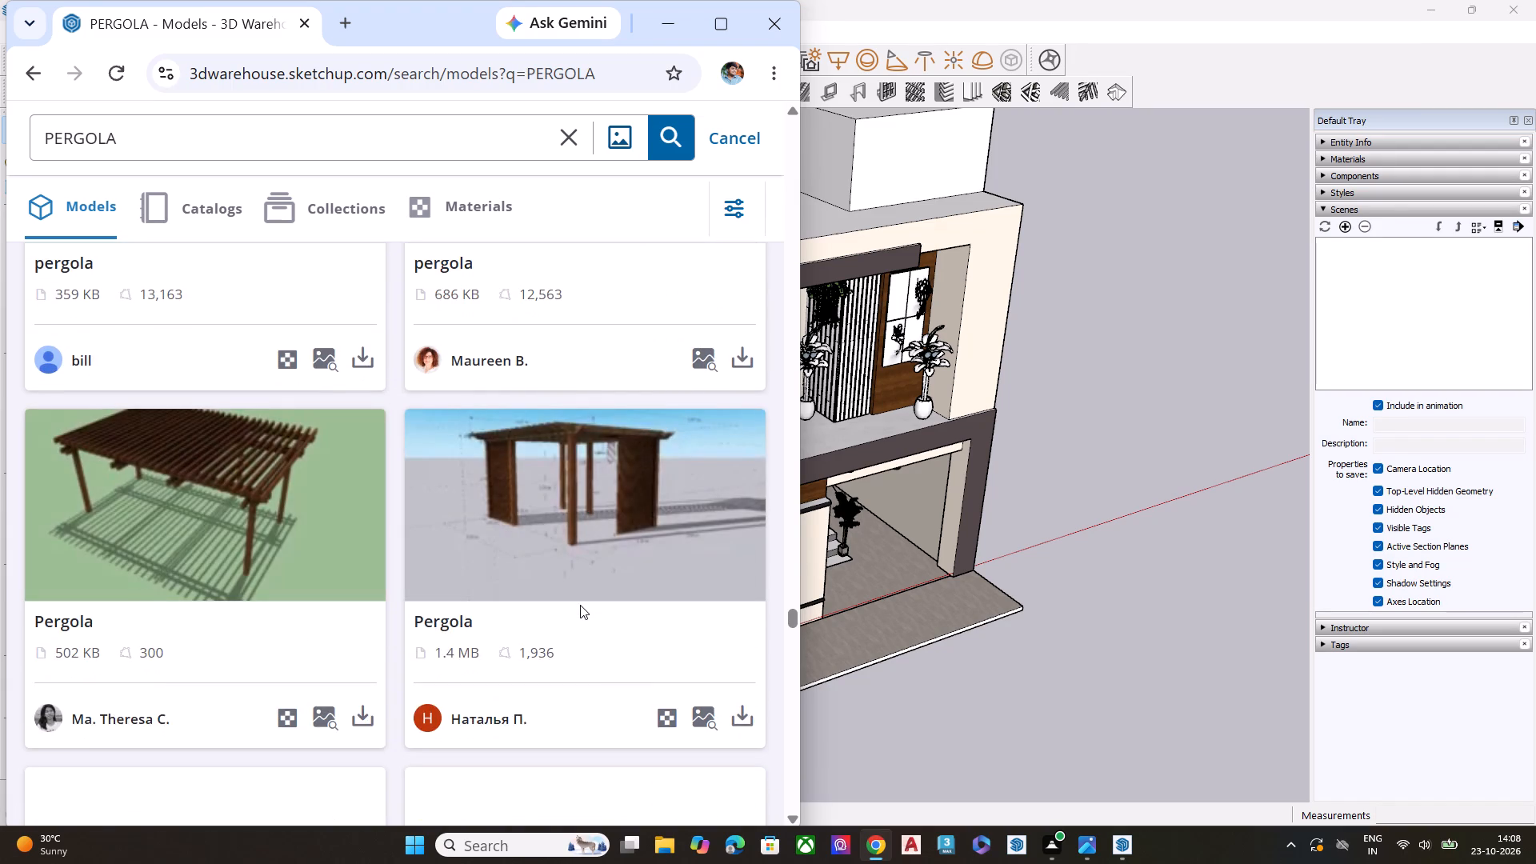
pyautogui.scroll(-2, 580, 605)
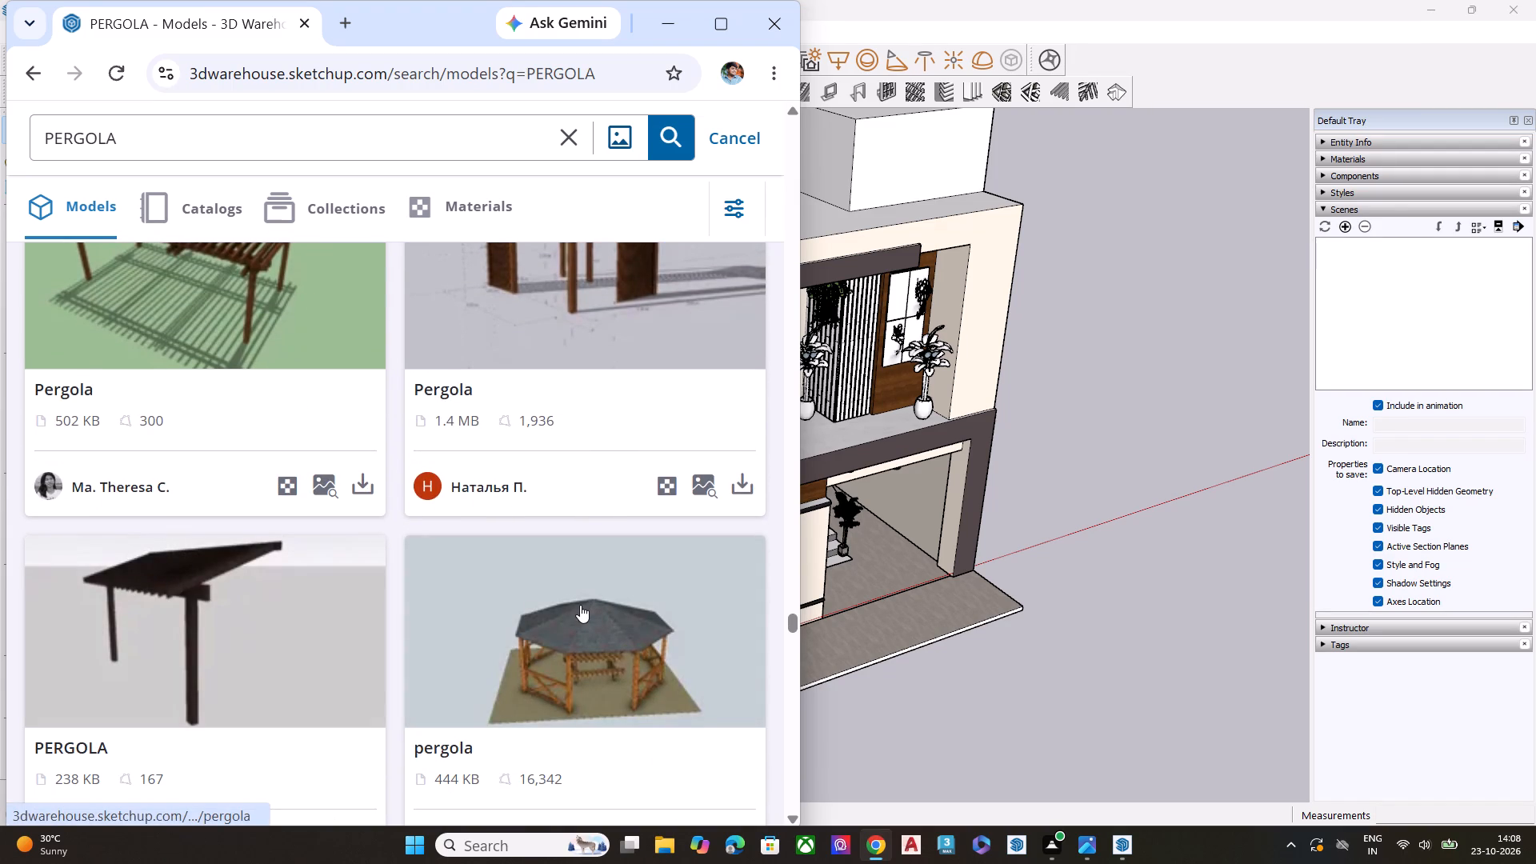
pyautogui.scroll(-5, 581, 604)
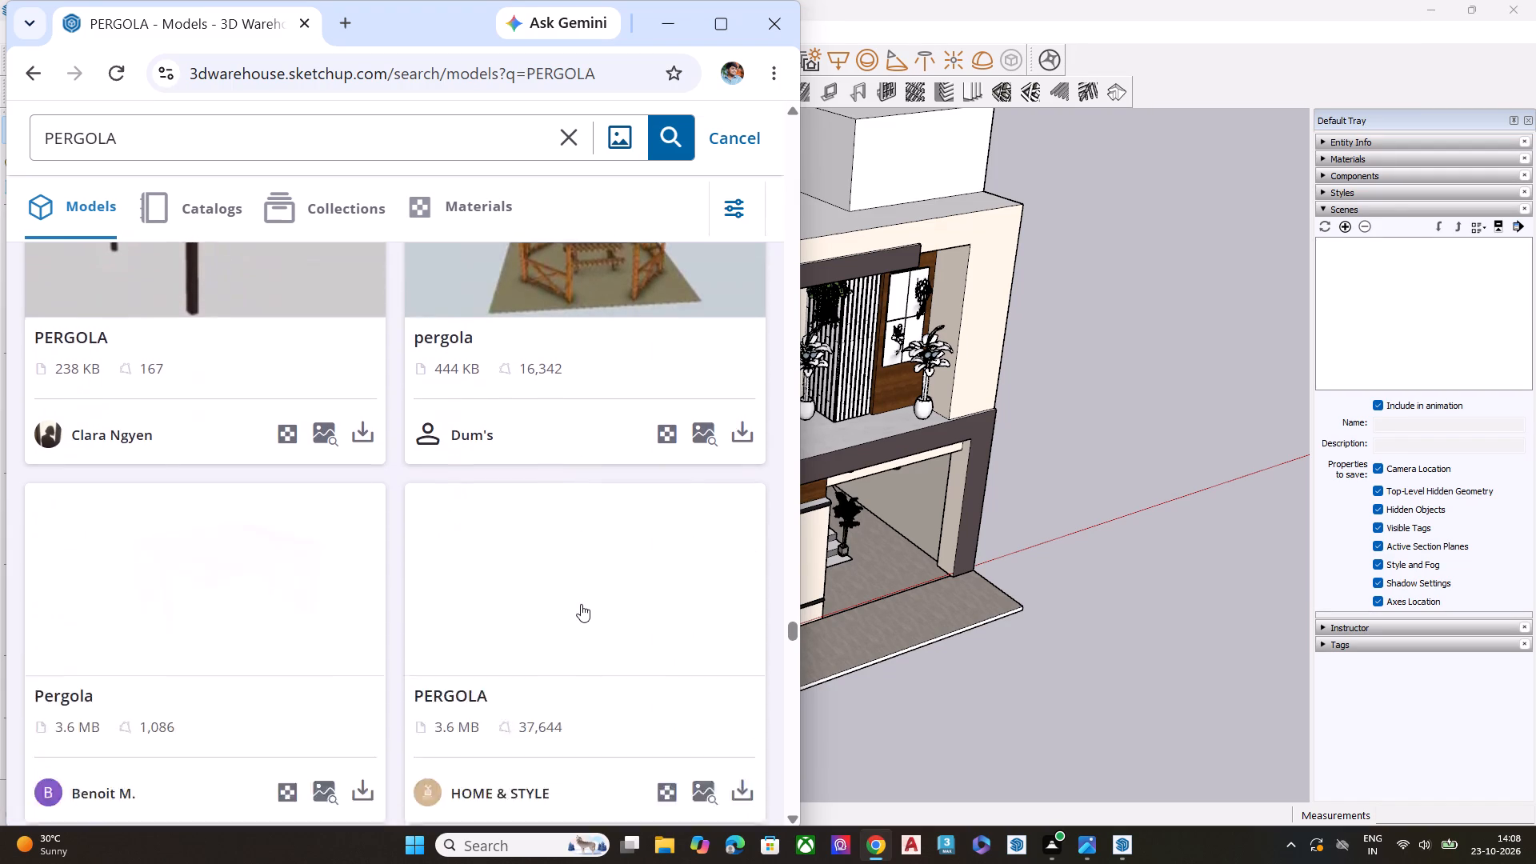
pyautogui.scroll(-1, 581, 604)
pyautogui.scroll(1, 581, 604)
pyautogui.scroll(-3, 581, 604)
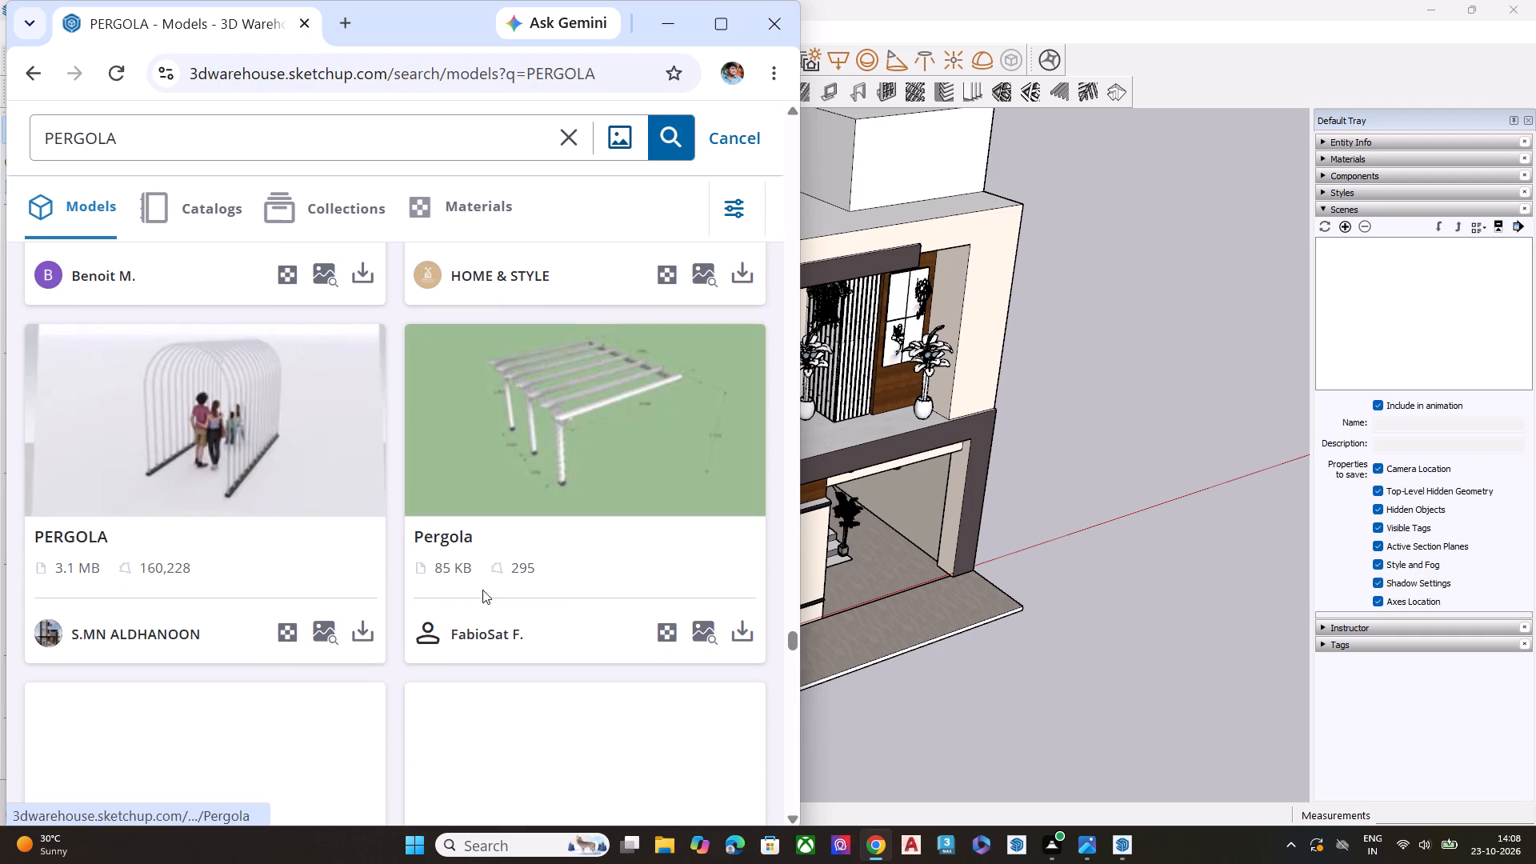
# Switch back to the house elevation in SketchUp and import Plant (2).skp from the Downloads folder.
pyautogui.click(673, 14)
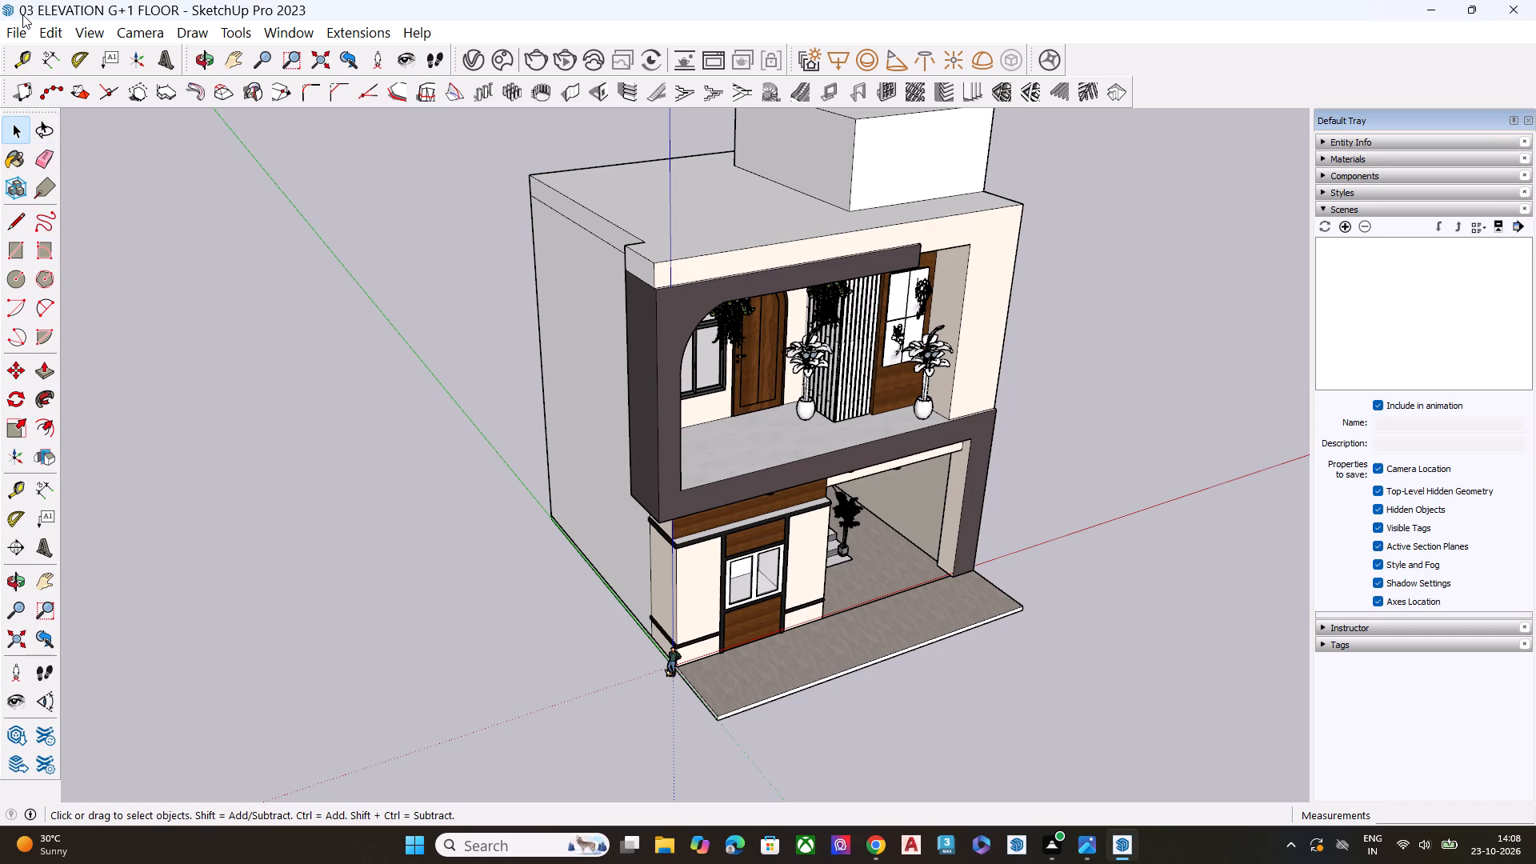
pyautogui.click(15, 35)
pyautogui.click(115, 374)
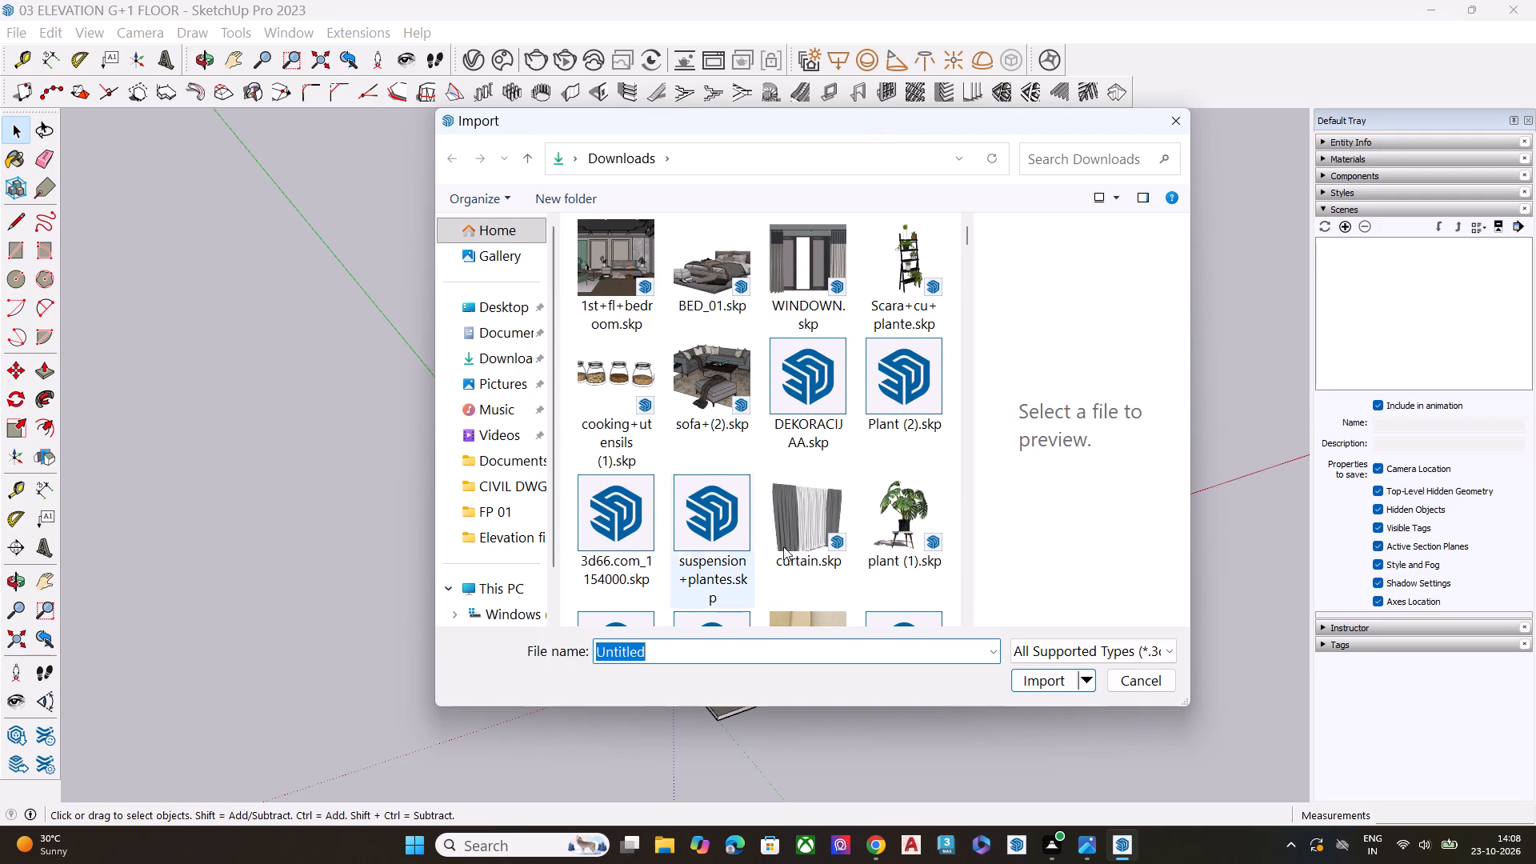
pyautogui.click(917, 387)
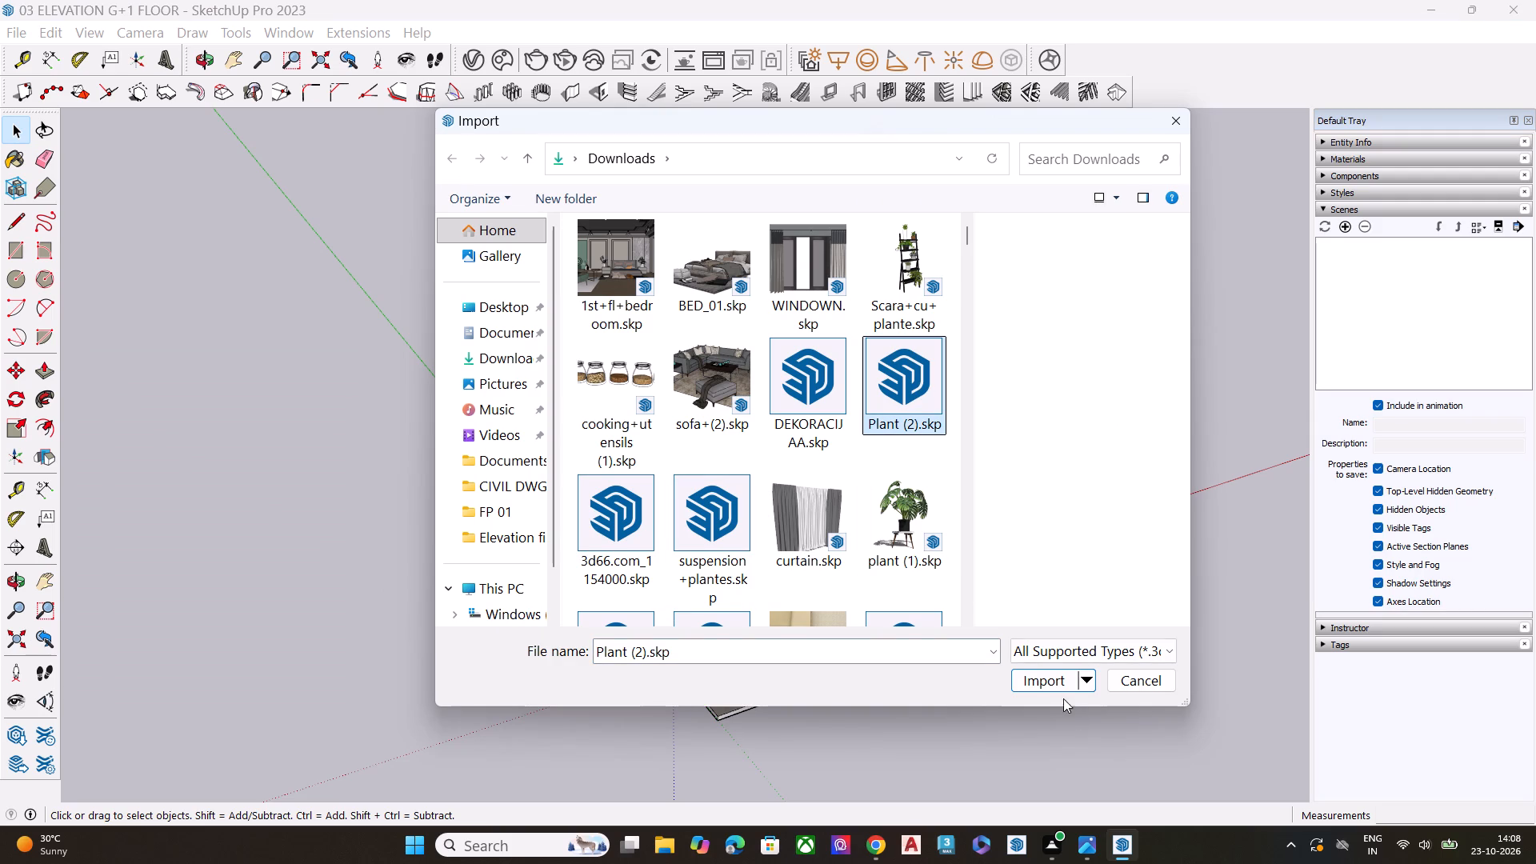
pyautogui.click(1046, 686)
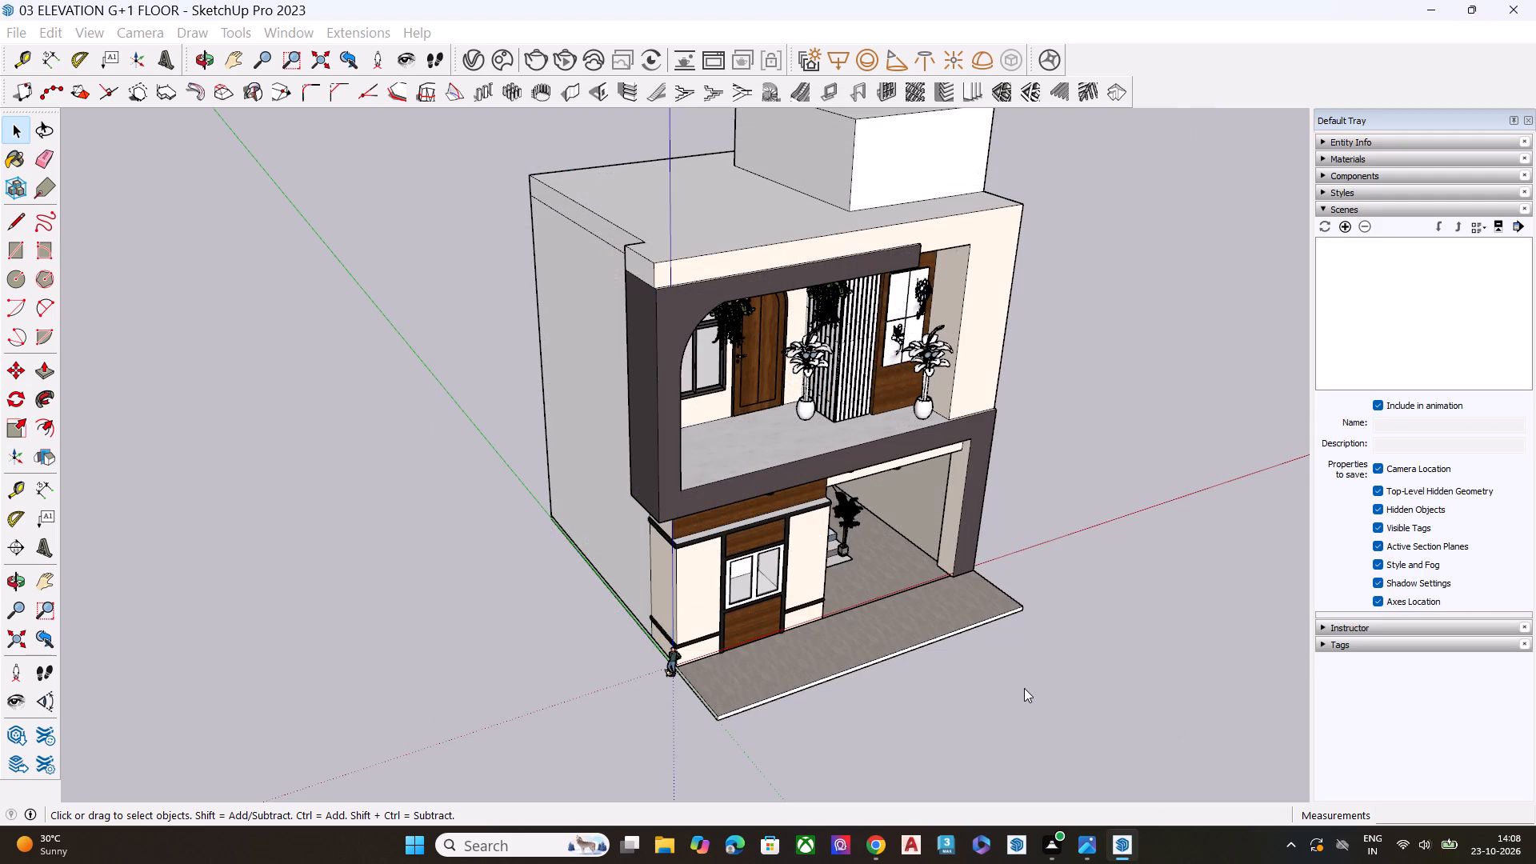
pyautogui.click(936, 497)
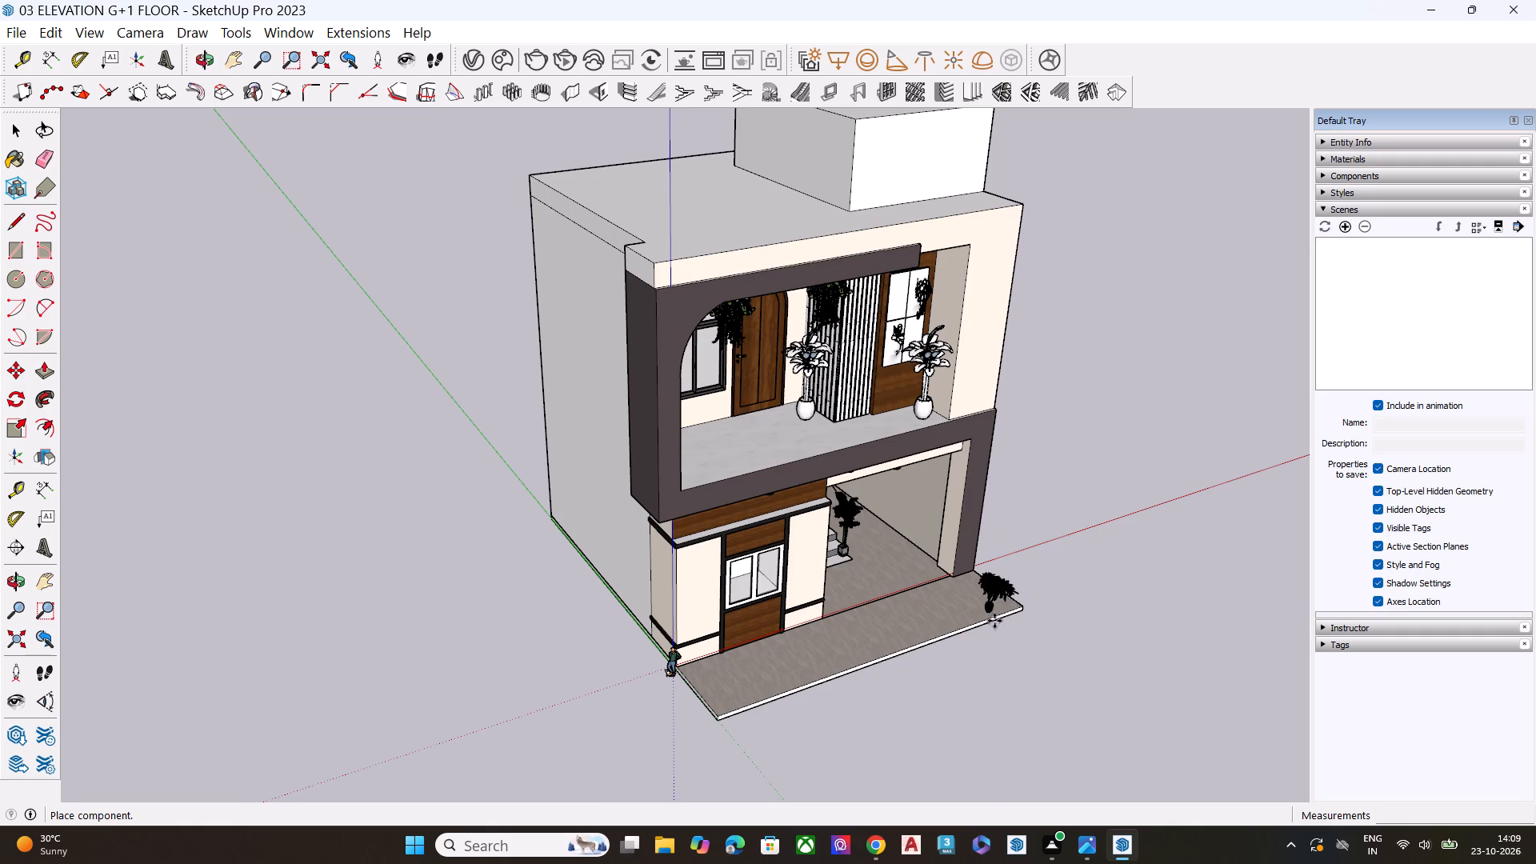
# Place the imported potted plant on the landing at the top of the ground-floor stair flight, beside the wall.
pyautogui.scroll(3, 994, 620)
pyautogui.scroll(-1, 994, 620)
pyautogui.scroll(14, 994, 620)
pyautogui.scroll(6, 932, 651)
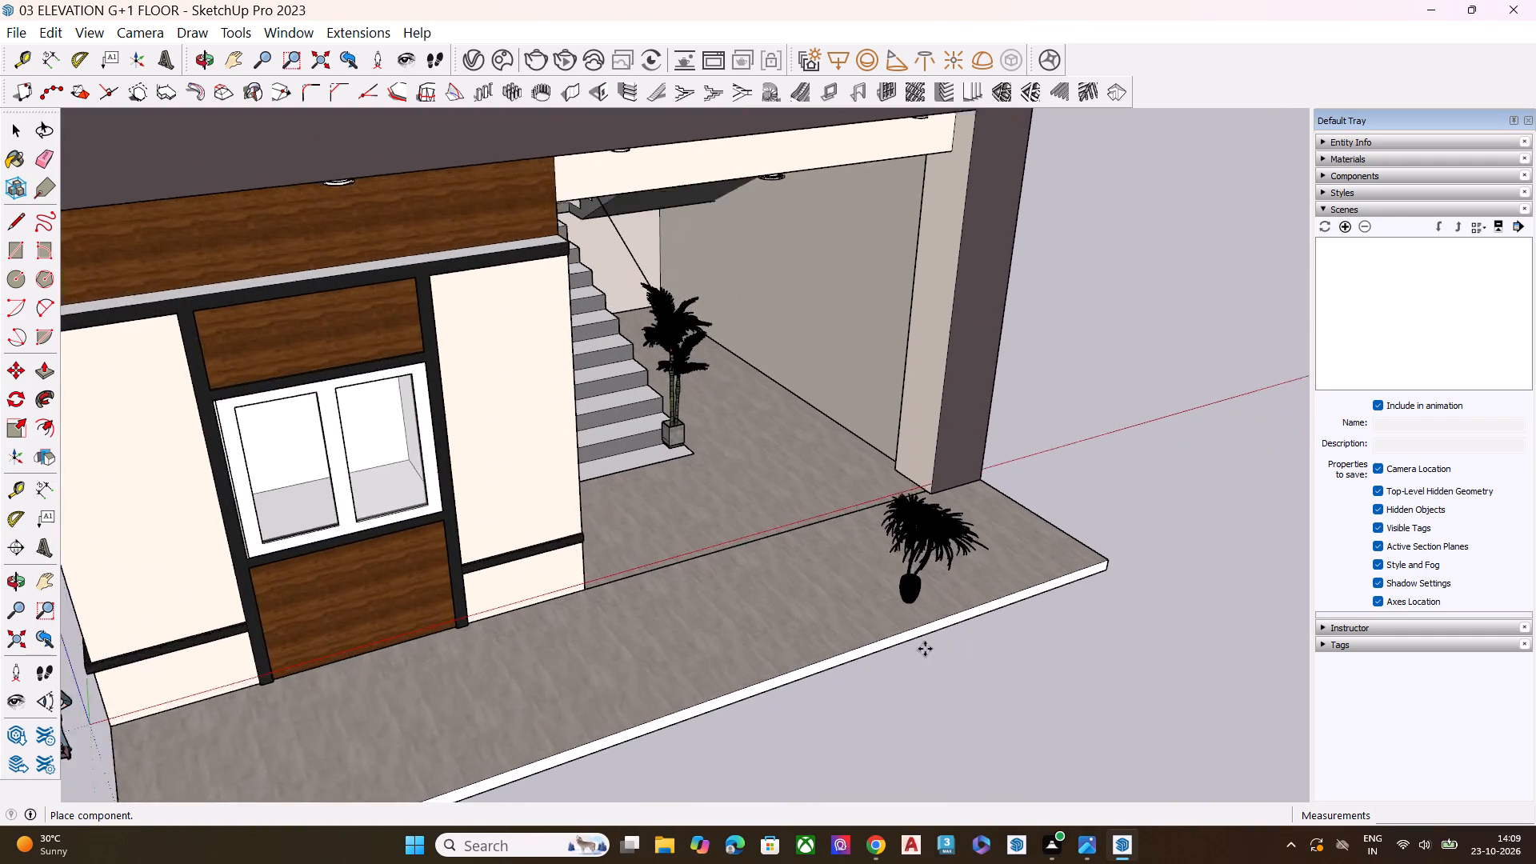
pyautogui.scroll(2, 925, 649)
pyautogui.moveTo(878, 641); pyautogui.dragTo(914, 469, button='middle')
pyautogui.scroll(3, 838, 479)
pyautogui.scroll(-2, 582, 481)
pyautogui.scroll(4, 554, 486)
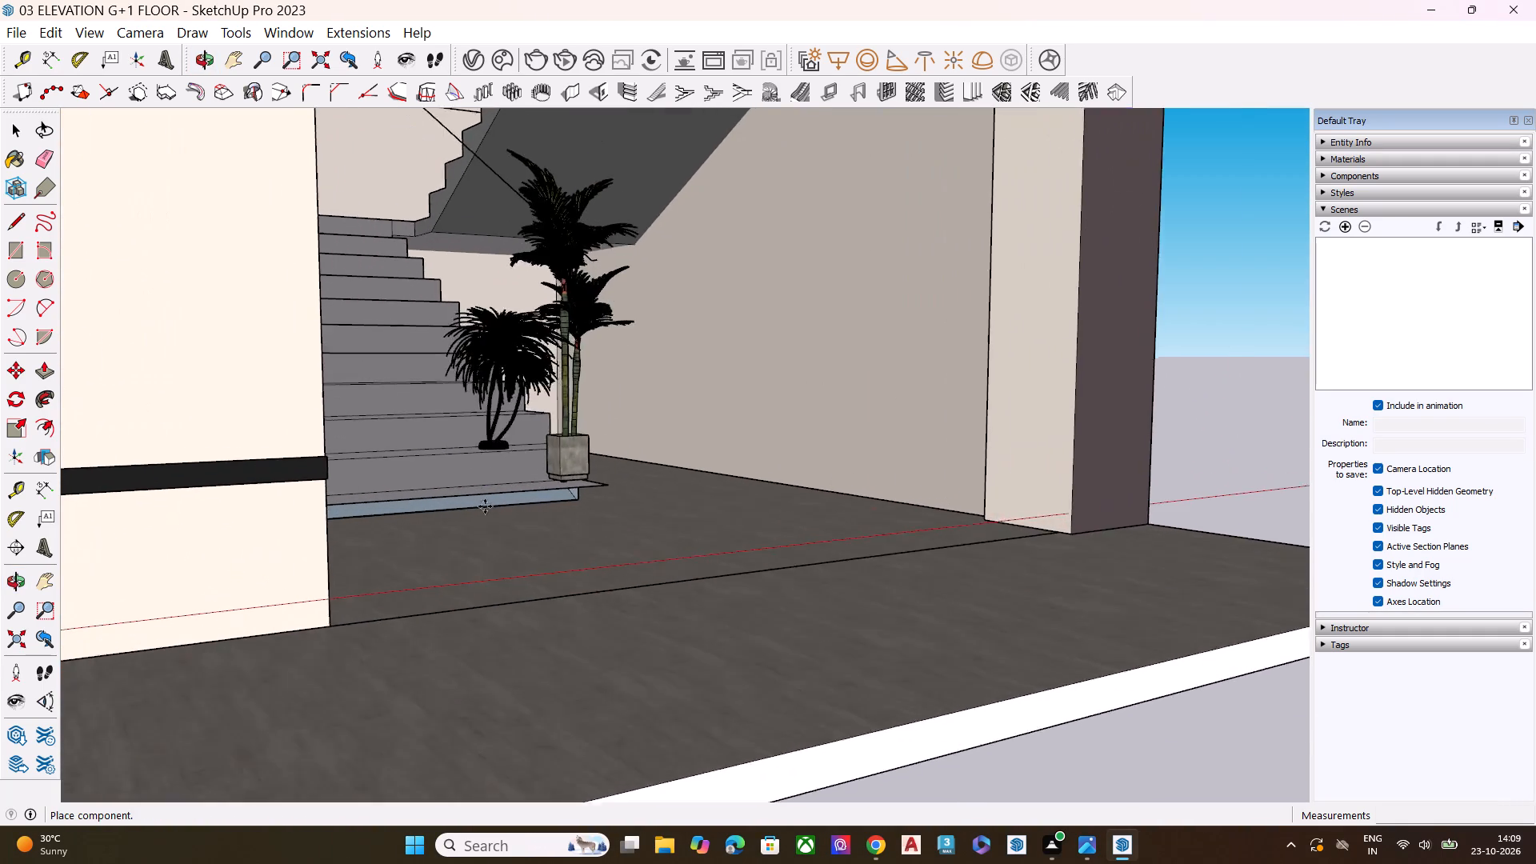
pyautogui.scroll(1, 485, 506)
pyautogui.scroll(-7, 534, 554)
pyautogui.scroll(1, 552, 578)
pyautogui.scroll(-1, 556, 581)
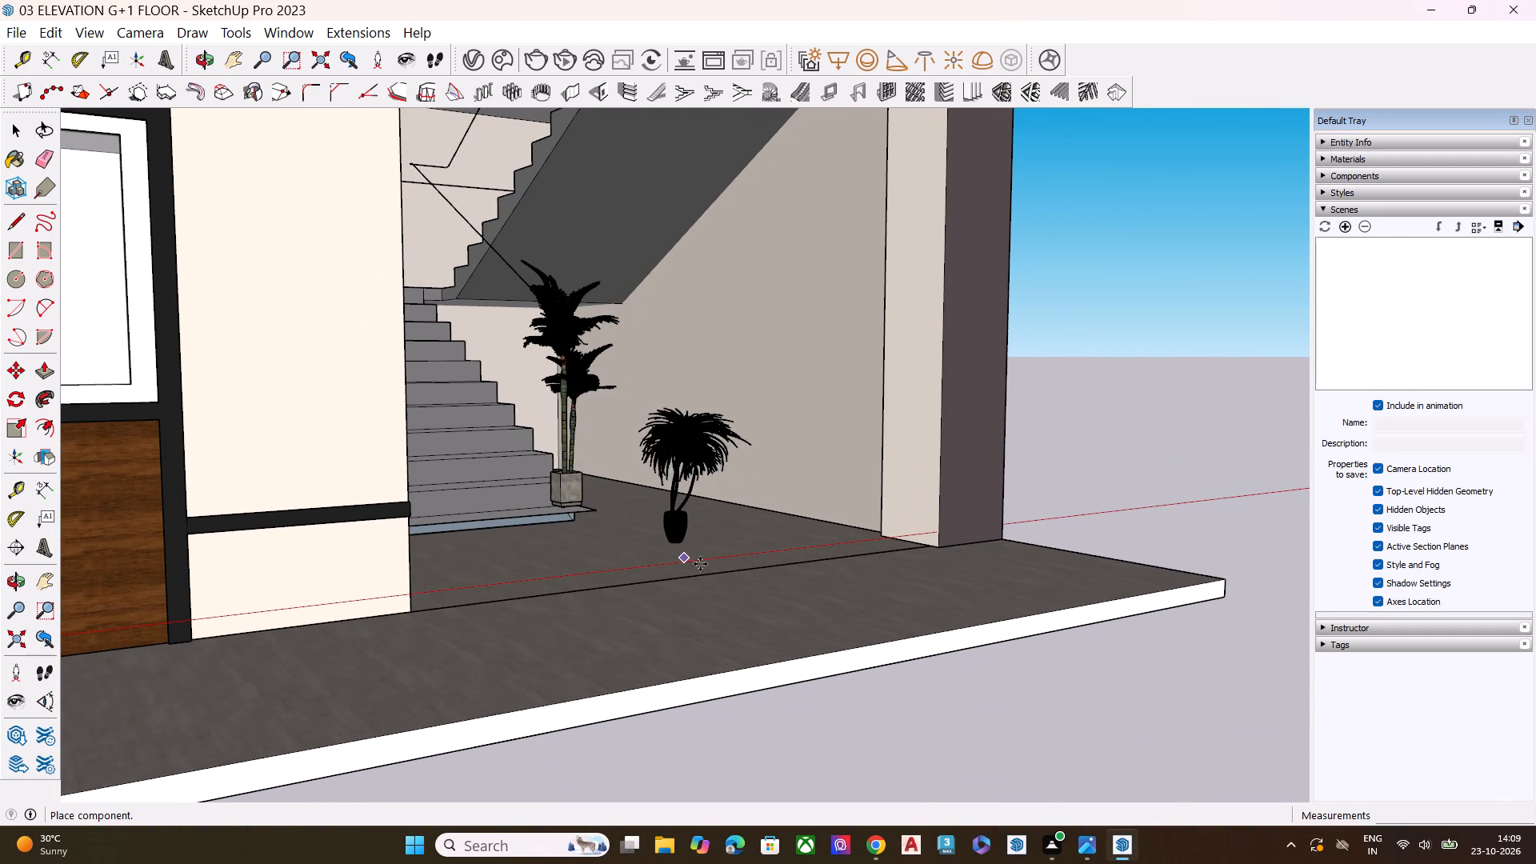
pyautogui.scroll(-5, 710, 569)
pyautogui.moveTo(812, 578); pyautogui.dragTo(586, 631, button='middle')
pyautogui.scroll(7, 583, 448)
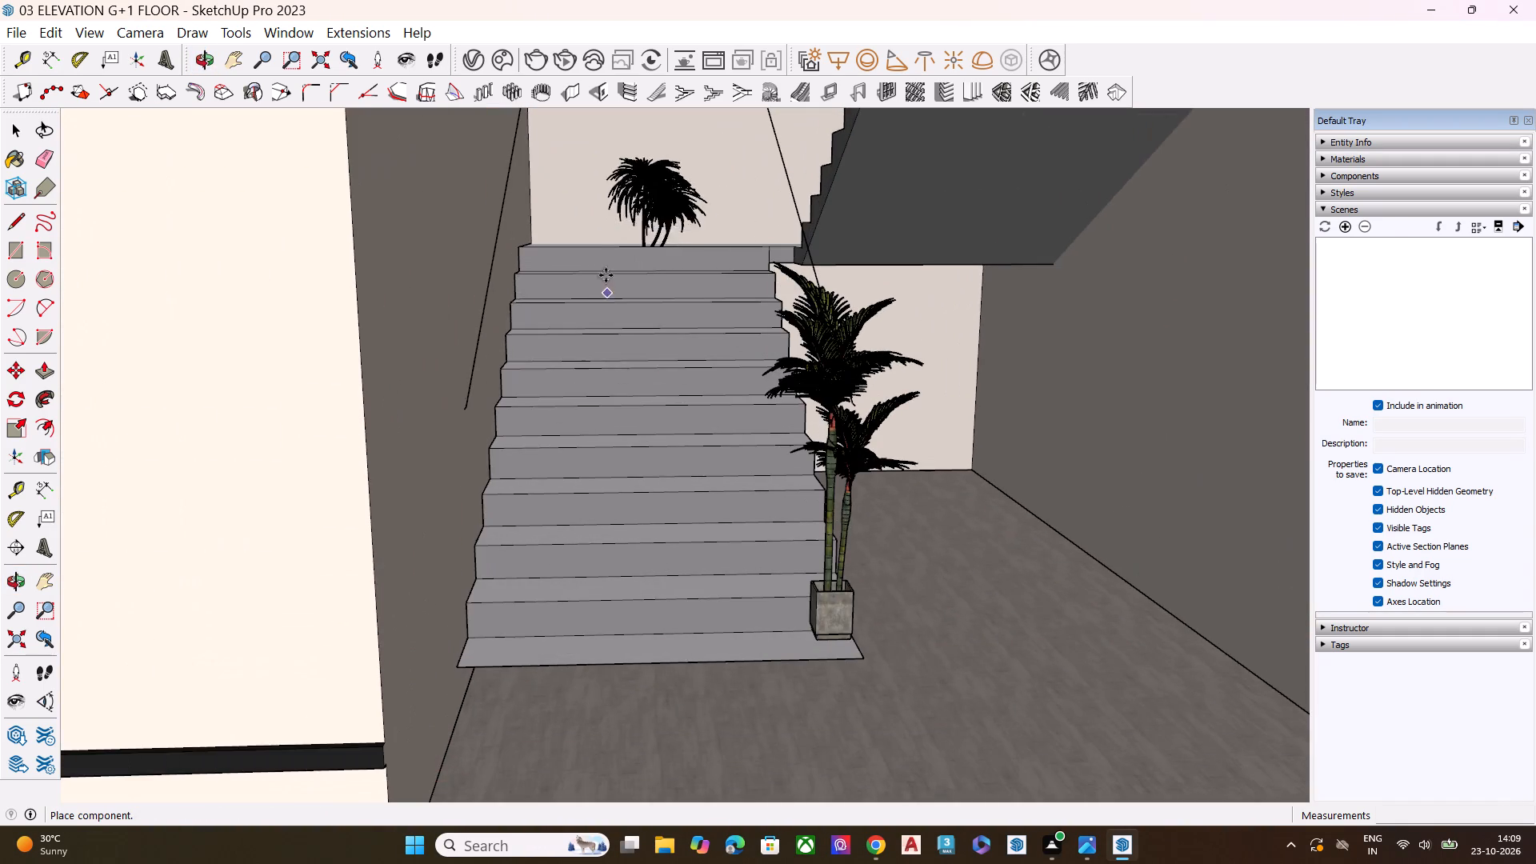
pyautogui.scroll(6, 585, 225)
pyautogui.moveTo(607, 310); pyautogui.dragTo(534, 484, button='middle')
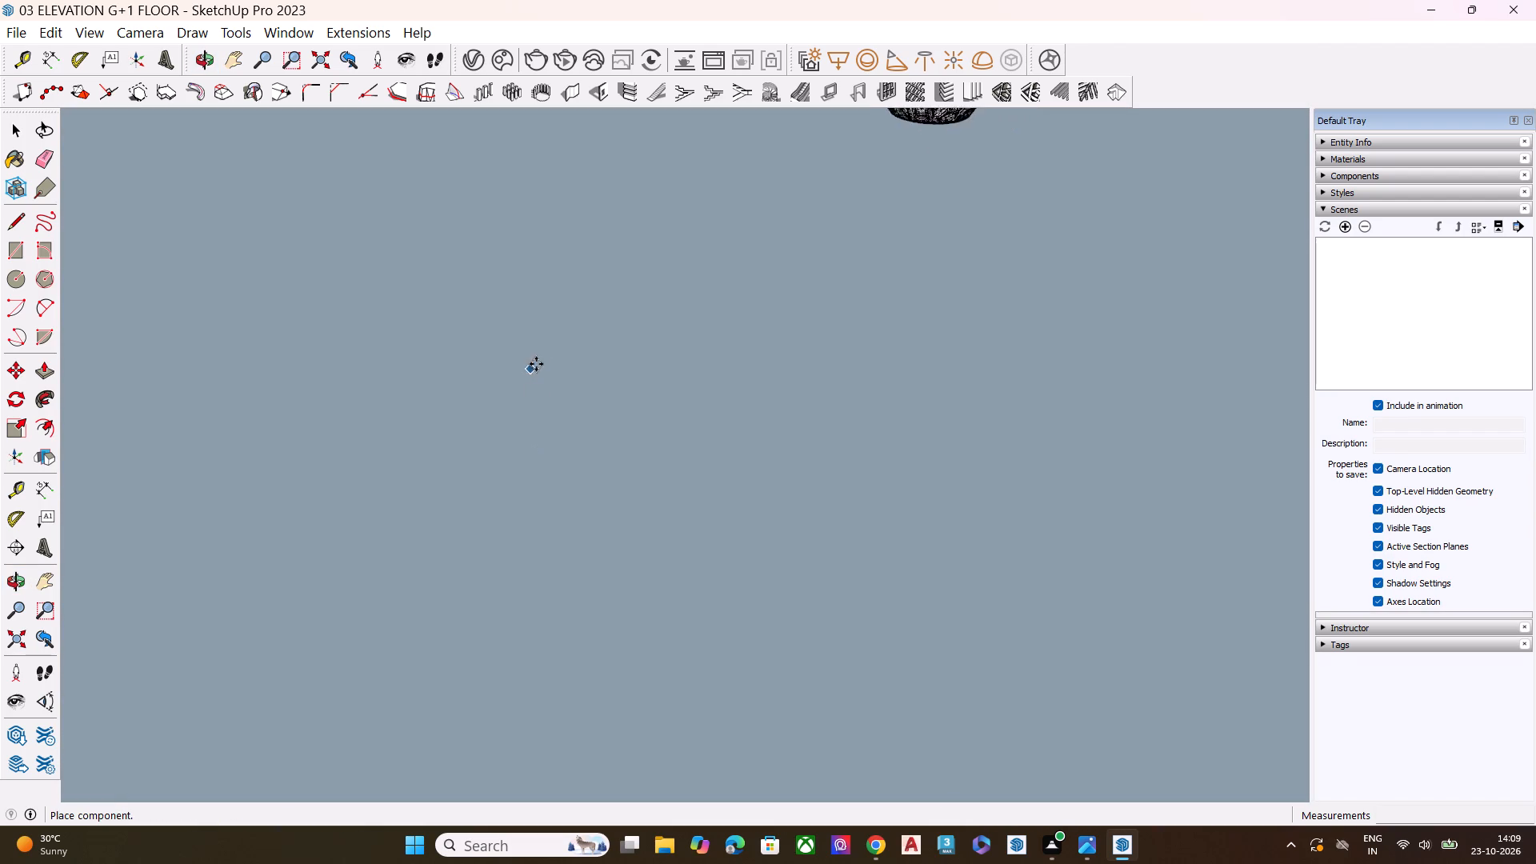
pyautogui.scroll(-4, 588, 312)
pyautogui.scroll(2, 596, 307)
pyautogui.scroll(-19, 600, 306)
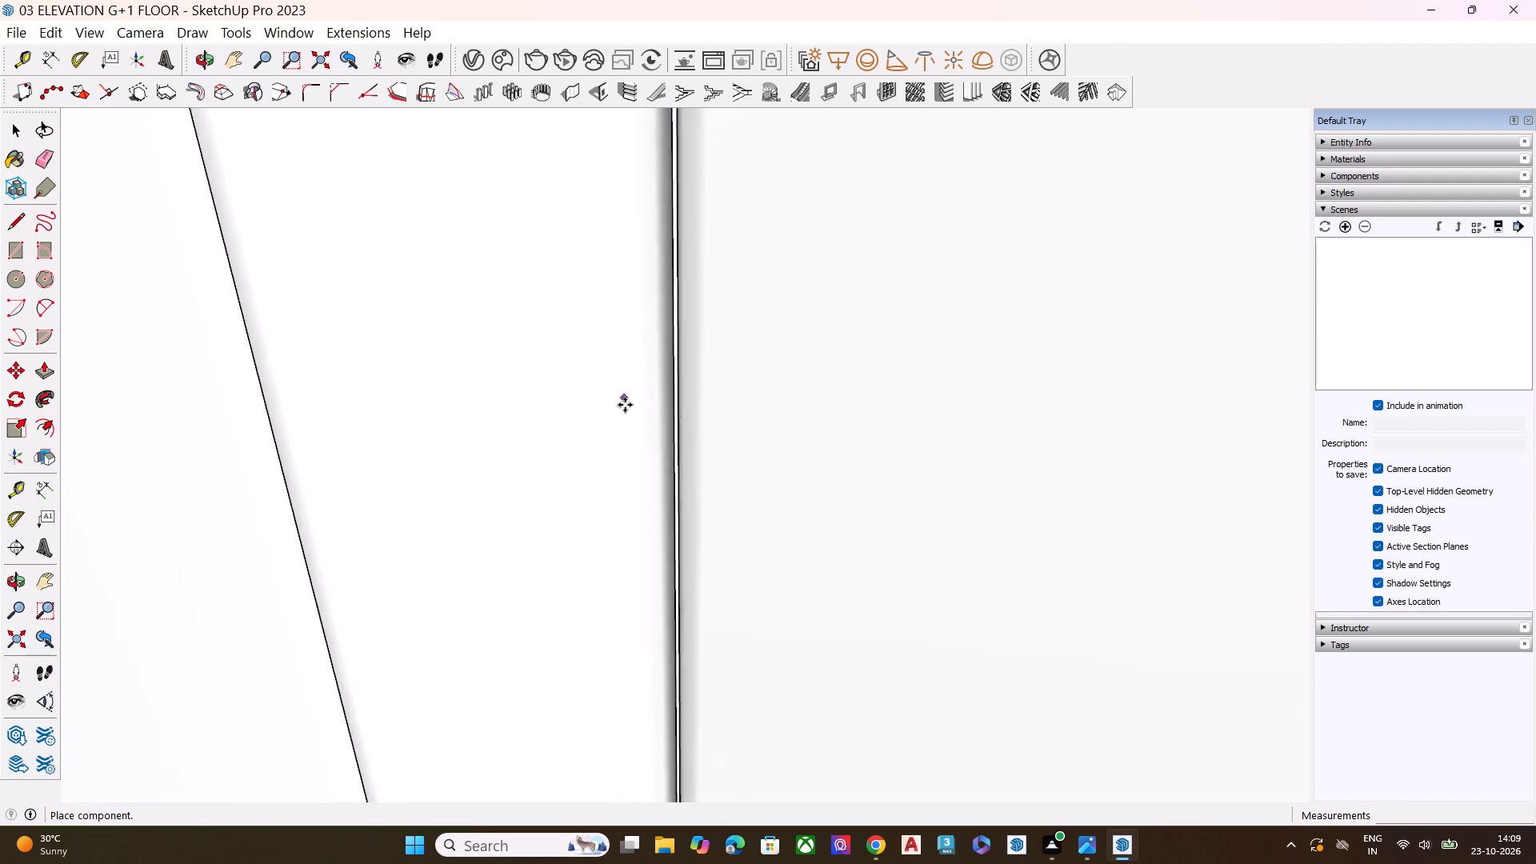
pyautogui.scroll(-4, 631, 409)
pyautogui.scroll(2, 632, 412)
pyautogui.scroll(-1, 632, 414)
pyautogui.scroll(1, 632, 414)
pyautogui.scroll(-2, 632, 414)
pyautogui.click(15, 644)
pyautogui.scroll(-2, 541, 456)
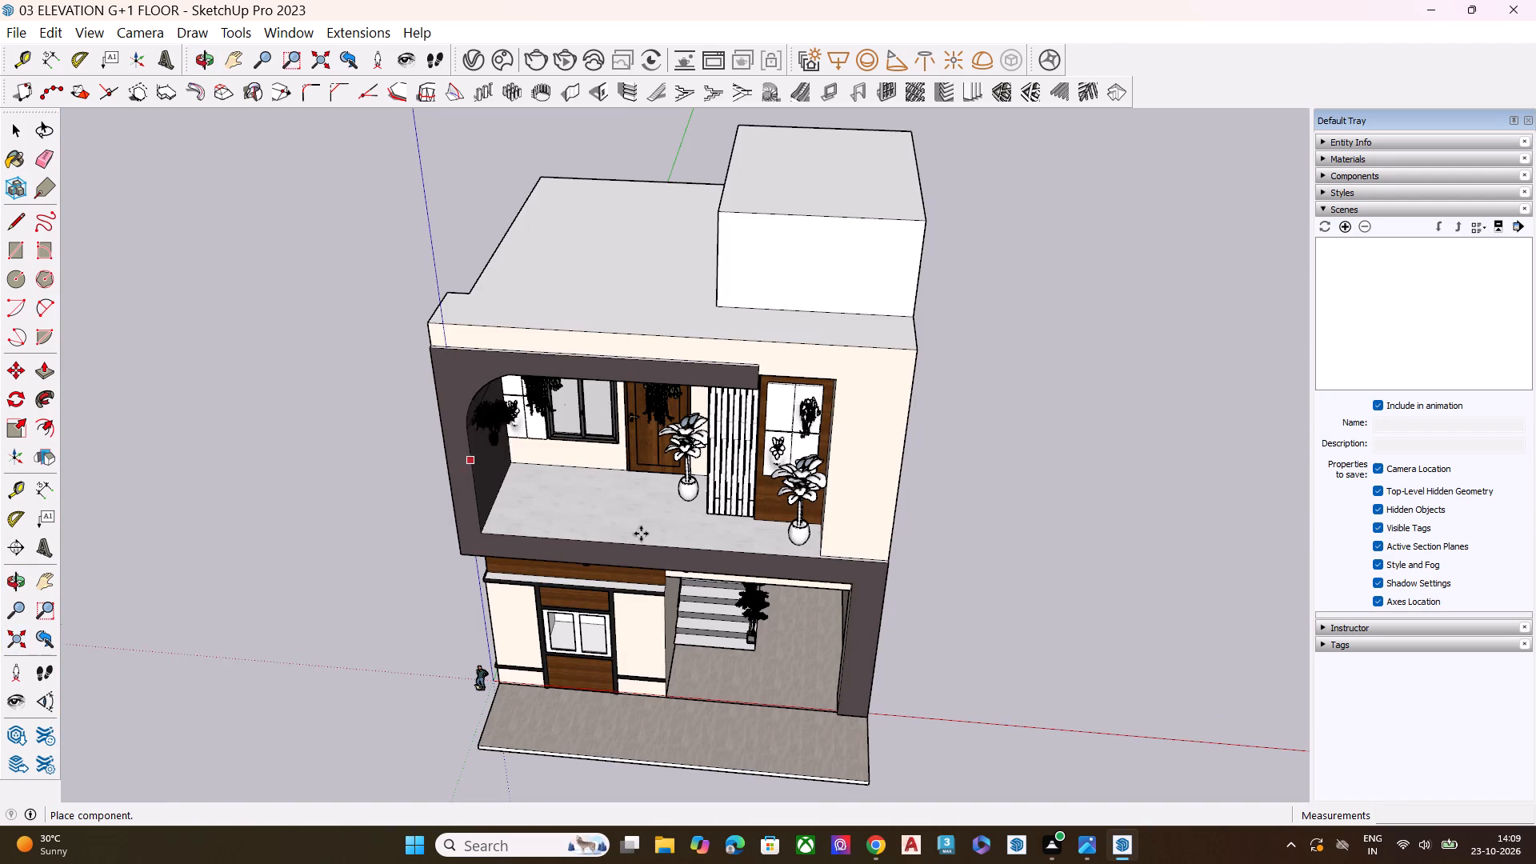
pyautogui.scroll(-1, 641, 534)
pyautogui.moveTo(707, 622); pyautogui.dragTo(587, 302, button='middle')
pyautogui.scroll(6, 648, 634)
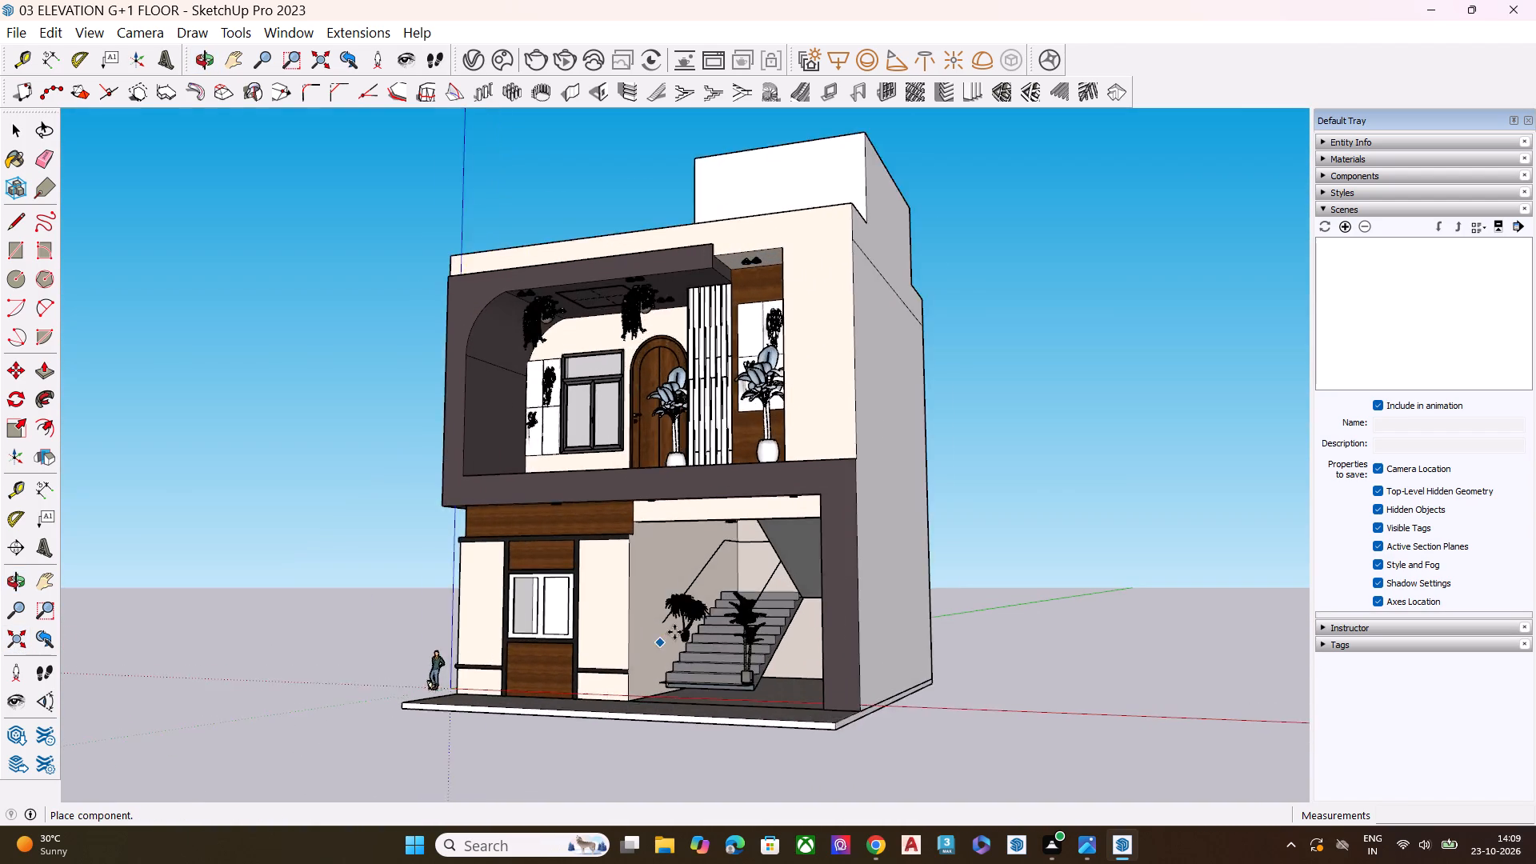
pyautogui.scroll(4, 674, 632)
pyautogui.scroll(12, 734, 598)
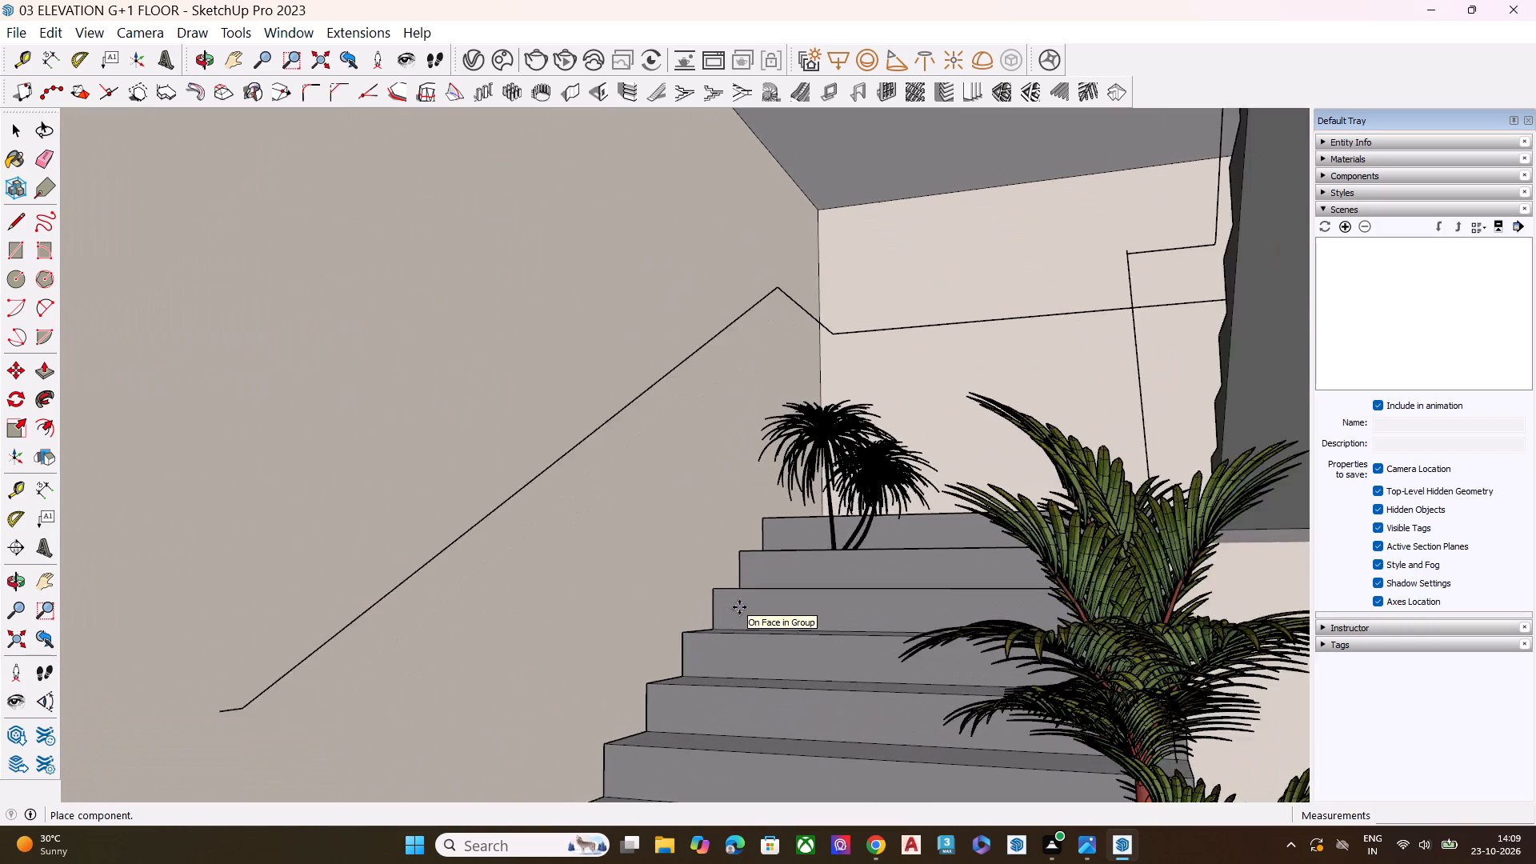
pyautogui.scroll(8, 739, 607)
pyautogui.moveTo(850, 545); pyautogui.dragTo(830, 617, button='middle')
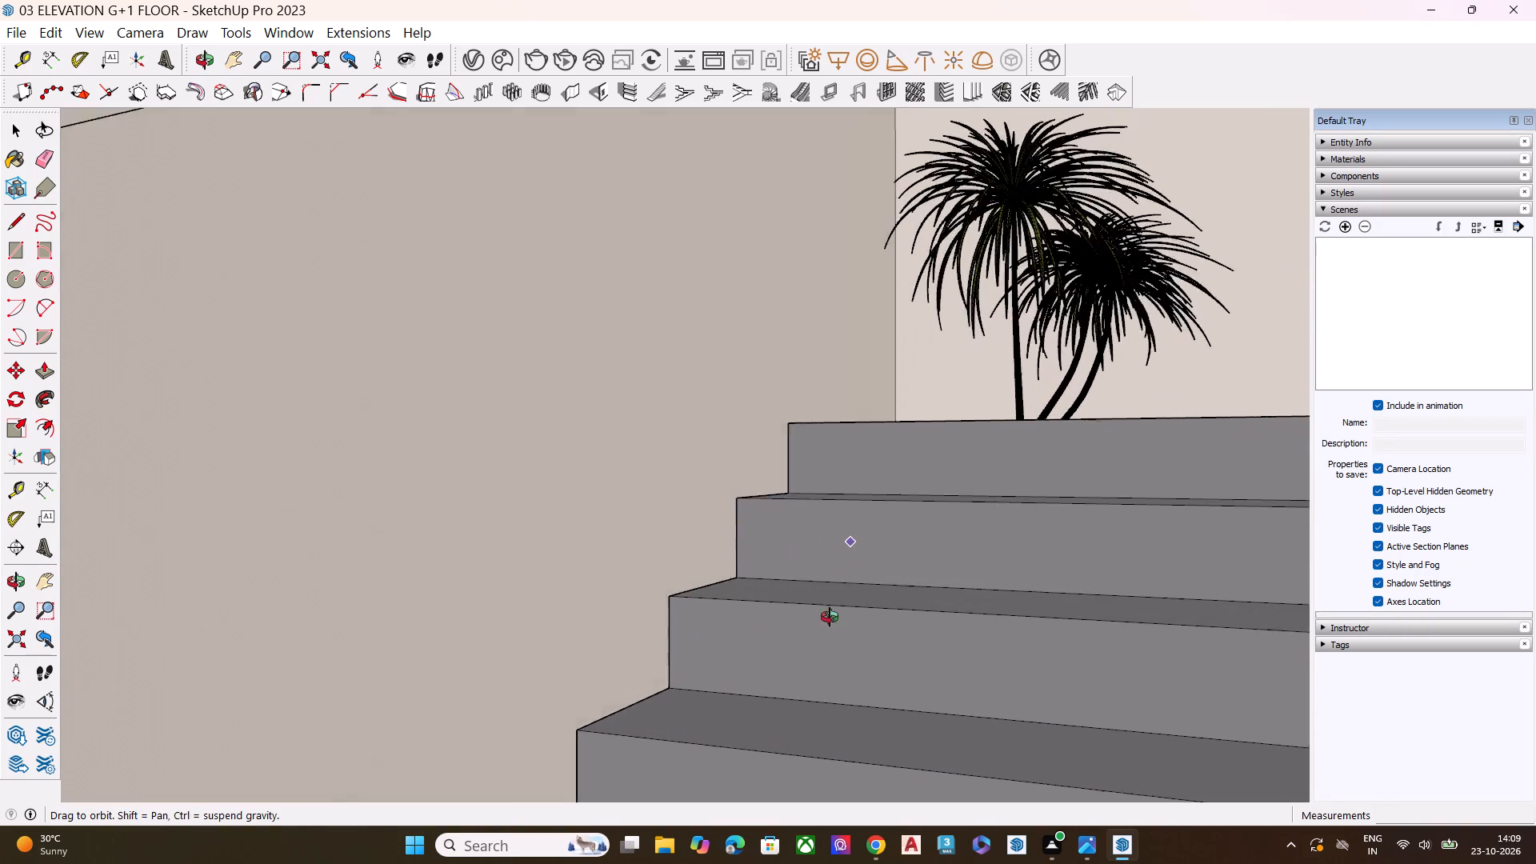
pyautogui.moveTo(830, 617); pyautogui.dragTo(817, 674, button='middle')
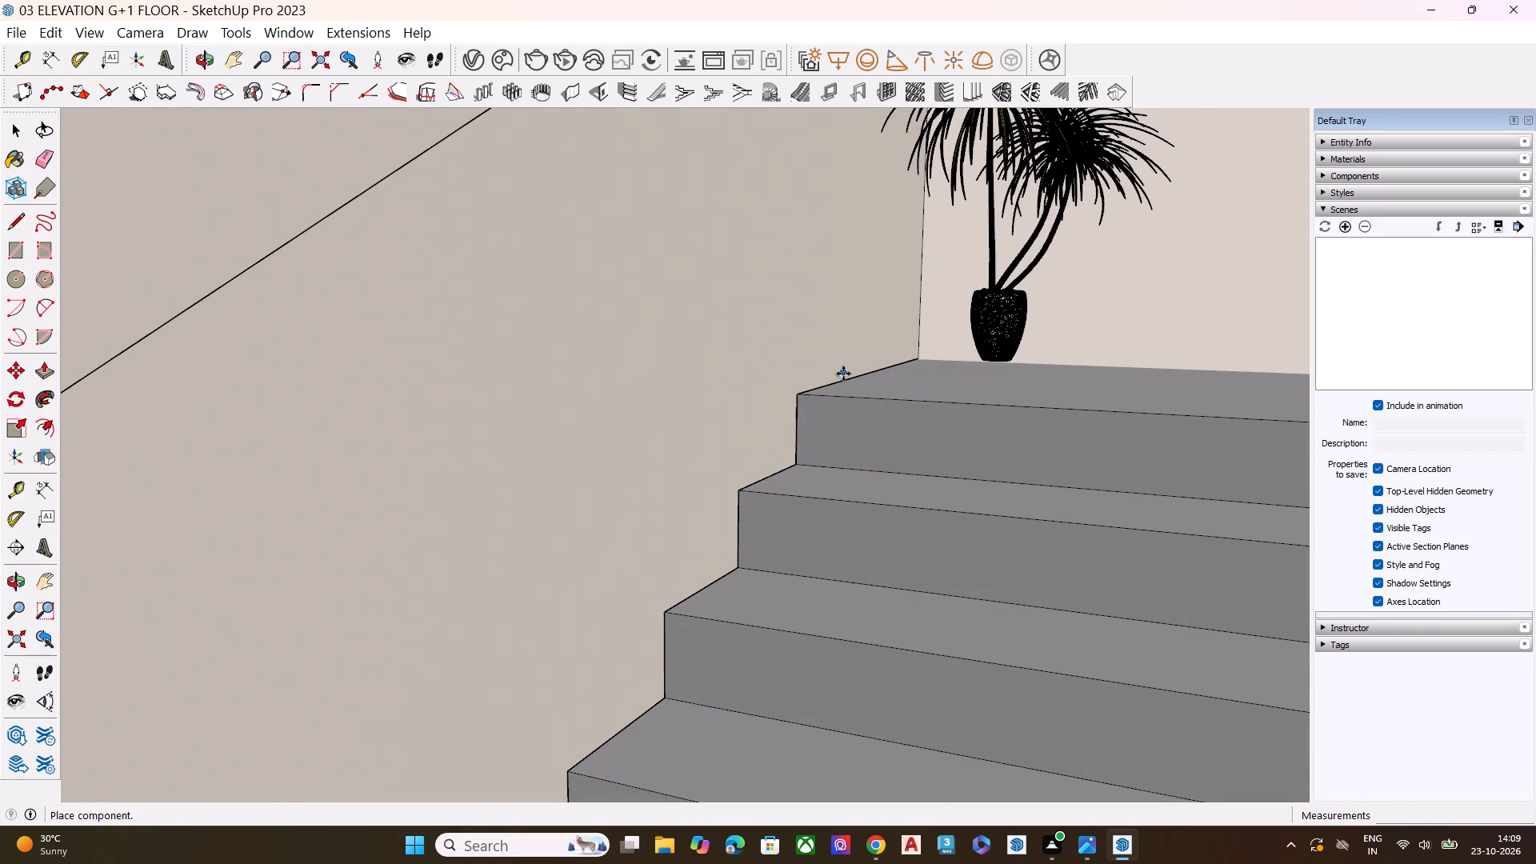
pyautogui.click(804, 391)
pyautogui.scroll(6, 964, 378)
pyautogui.moveTo(967, 457); pyautogui.dragTo(927, 527, button='middle')
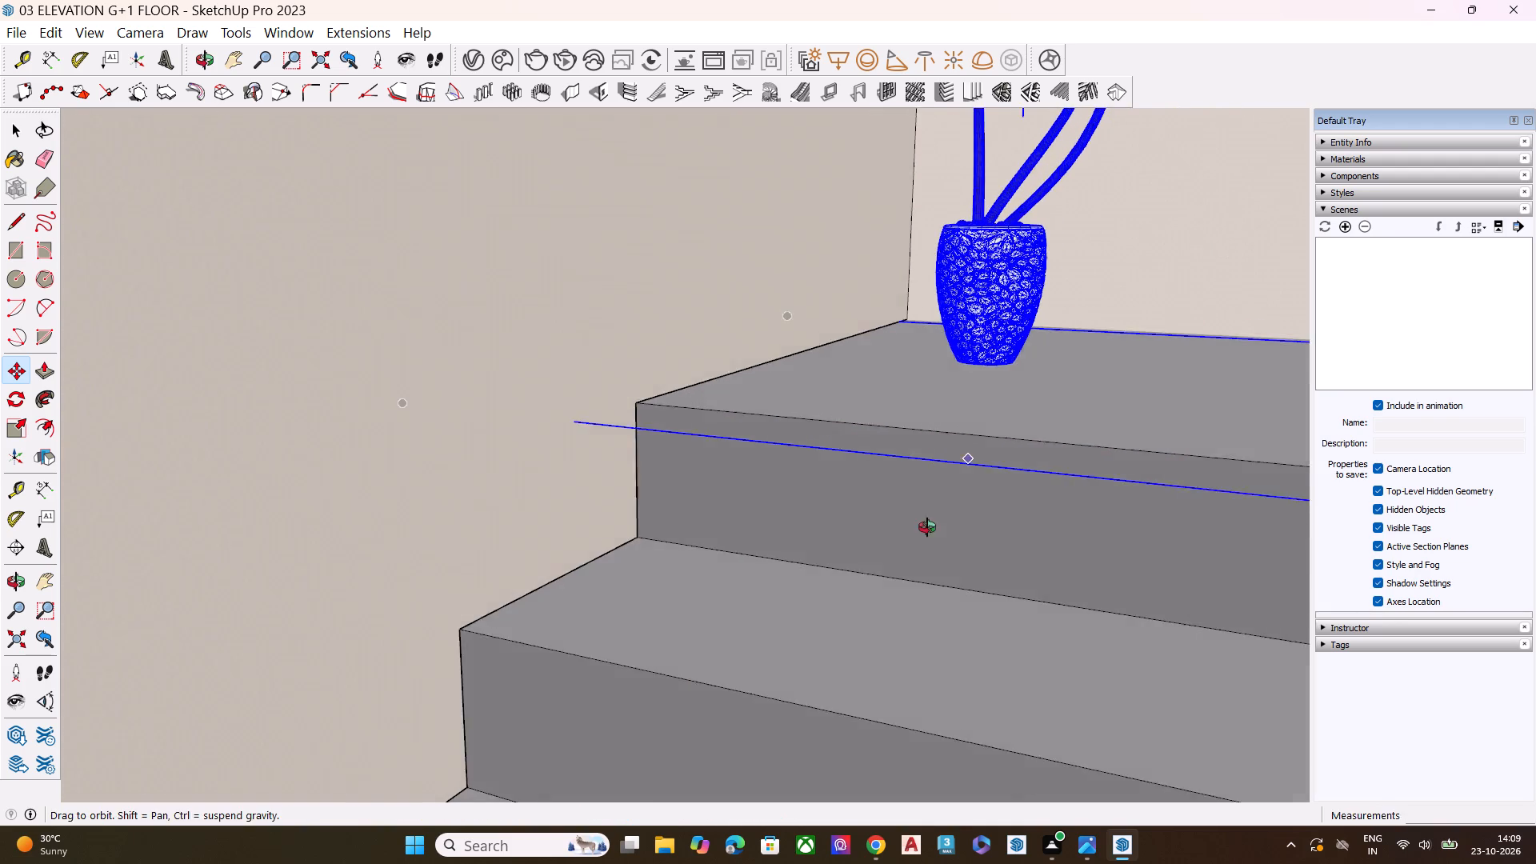
# Move the potted plant back from the stair edge so it sits on the landing, and shift it closer to the side wall.
pyautogui.moveTo(927, 527); pyautogui.dragTo(890, 585, button='middle')
pyautogui.press('m')
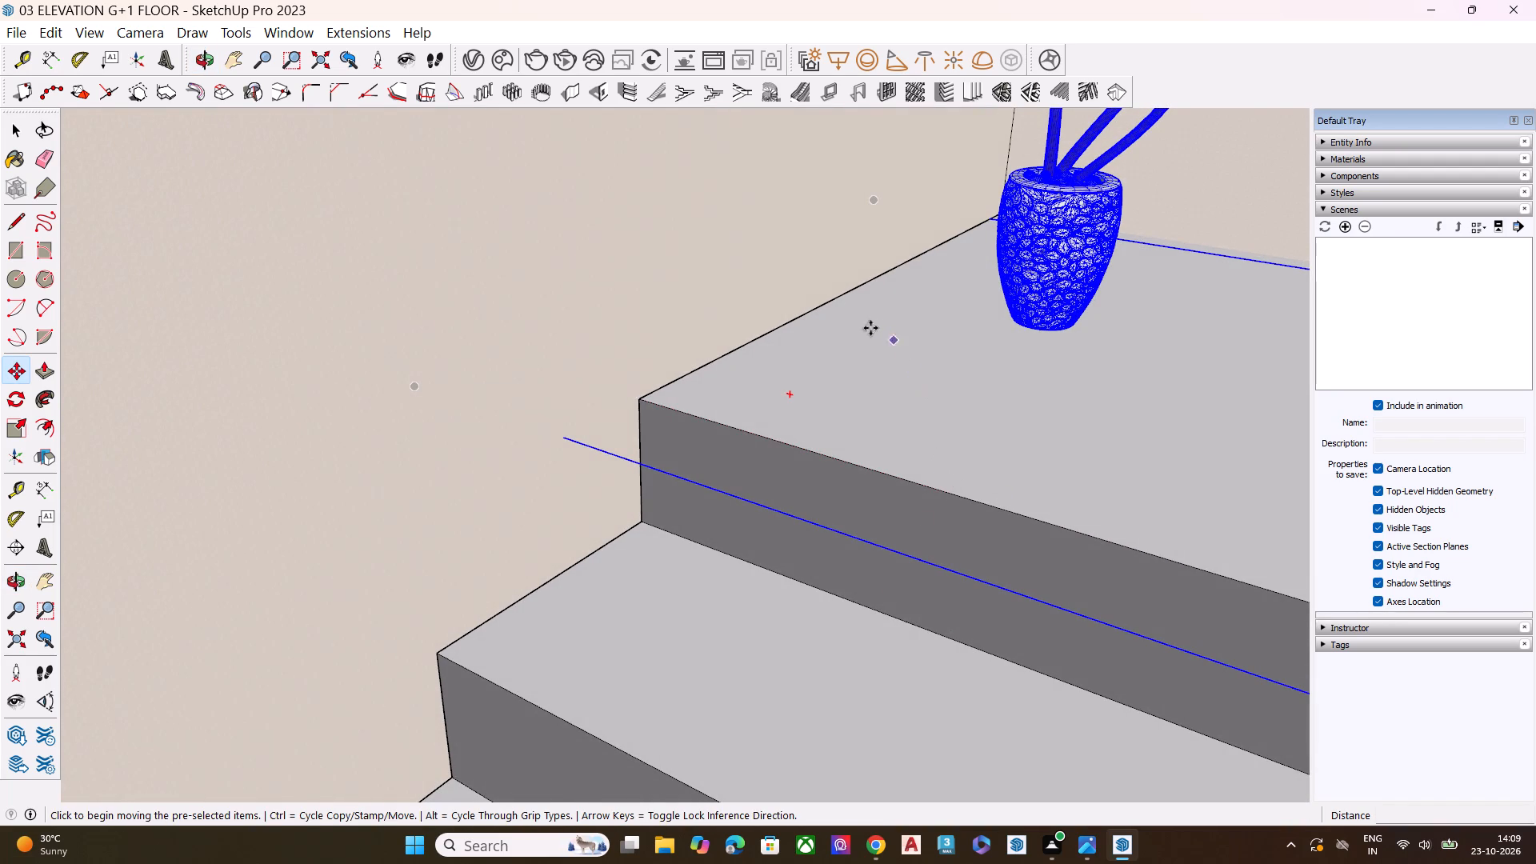
pyautogui.click(564, 439)
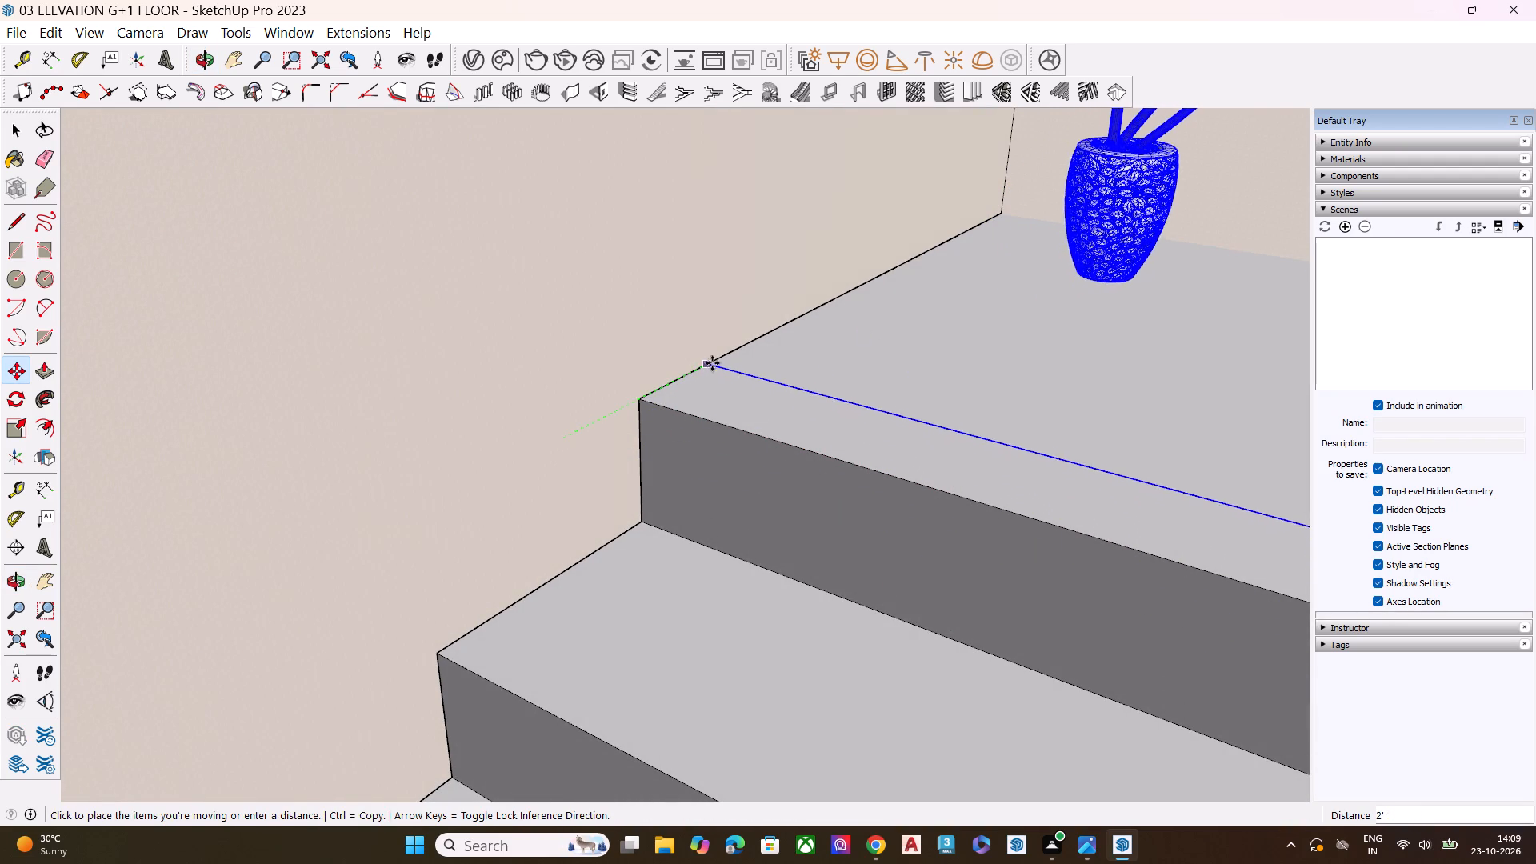
pyautogui.click(682, 390)
pyautogui.scroll(-5, 693, 369)
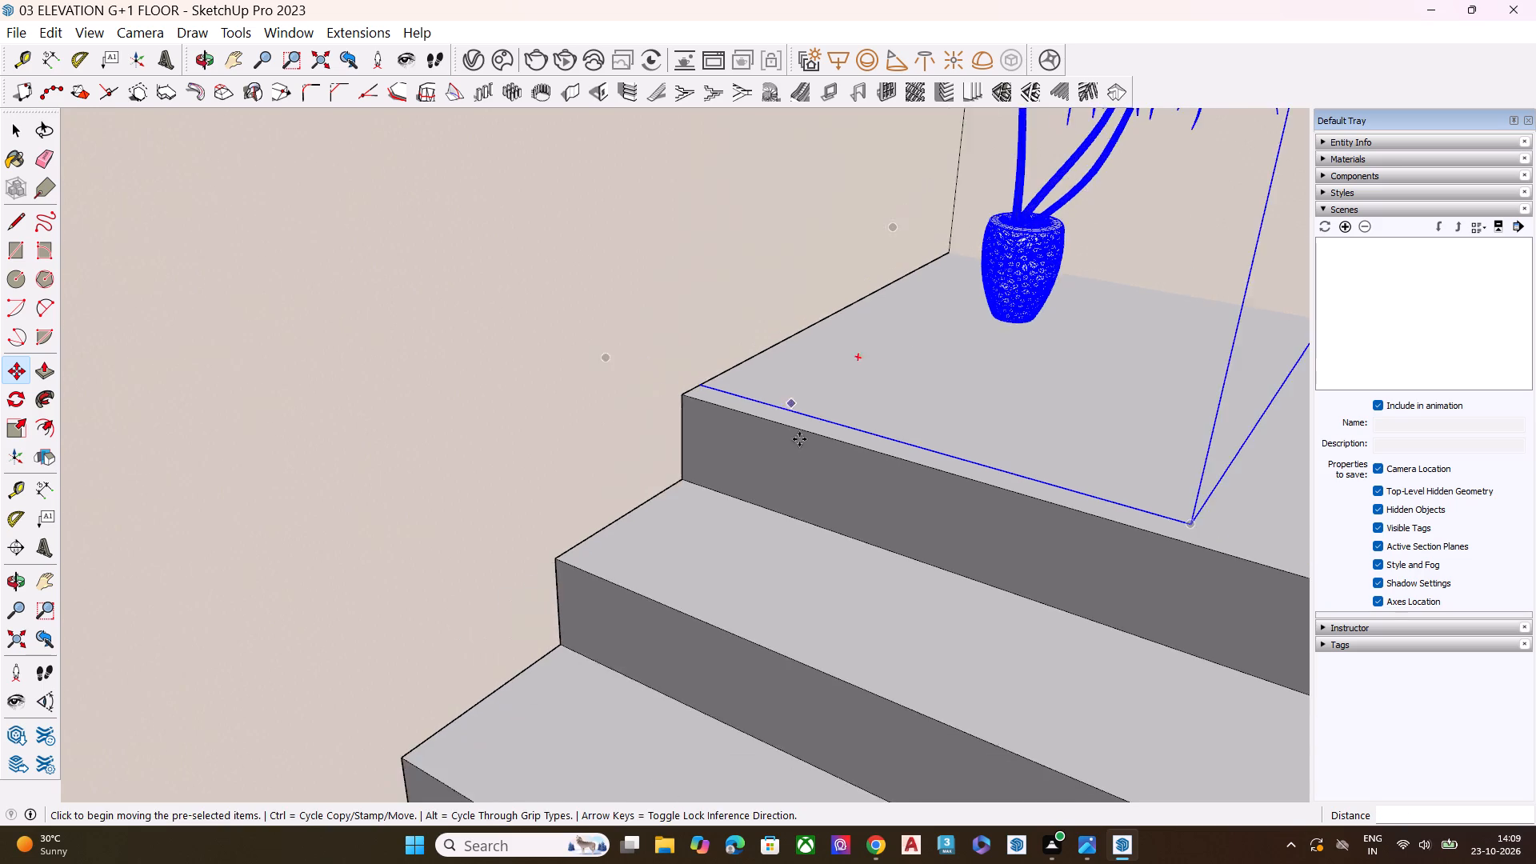
pyautogui.moveTo(805, 438); pyautogui.dragTo(923, 389, button='middle')
pyautogui.scroll(-1, 970, 361)
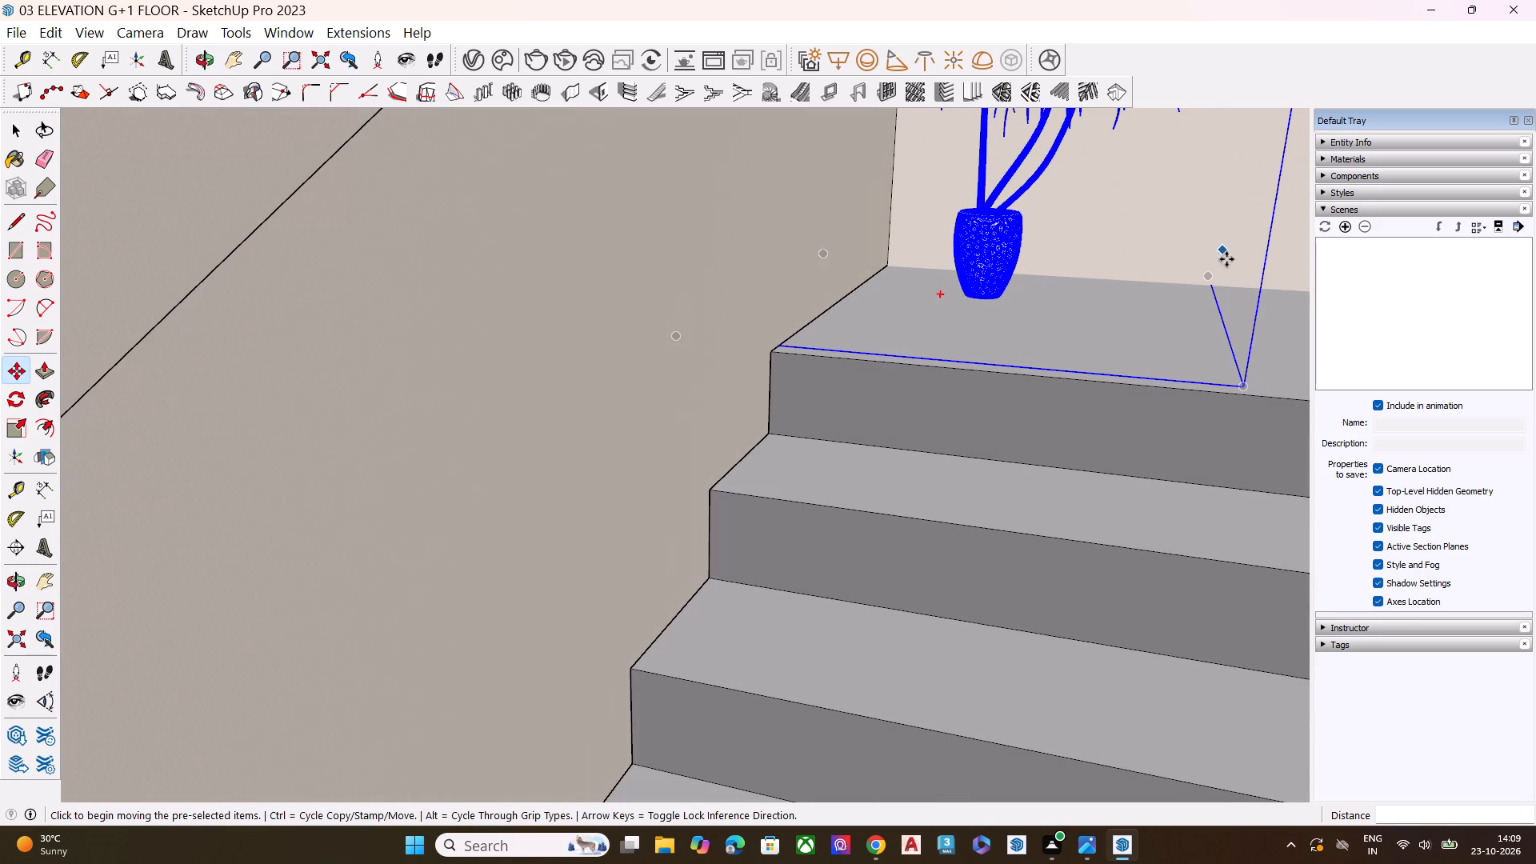
pyautogui.click(1211, 292)
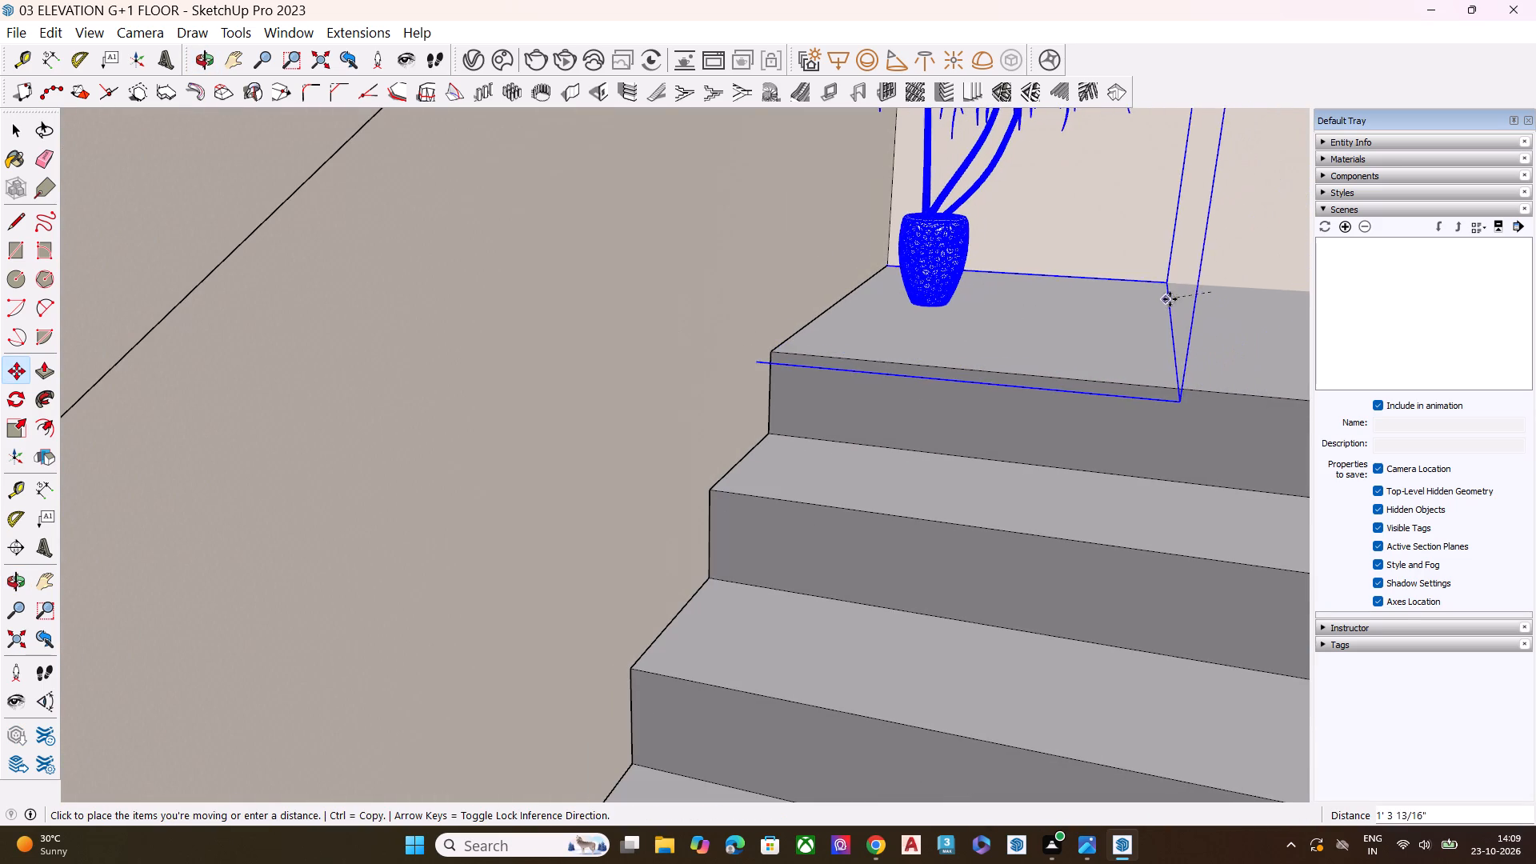
pyautogui.click(1186, 298)
pyautogui.press('space')
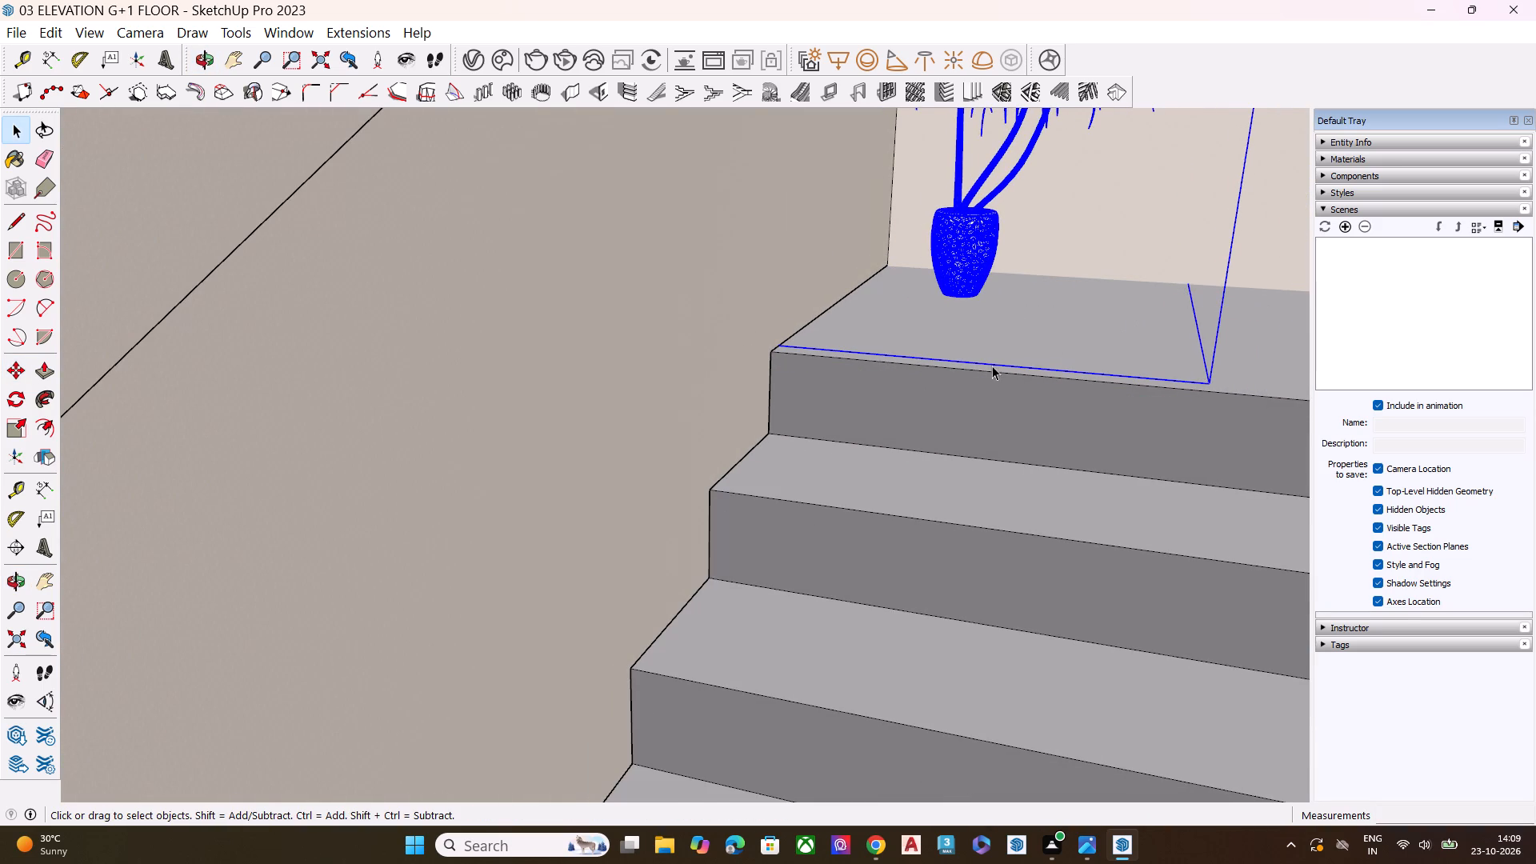
# Examine the plant on the stair landing and the overall composition of the house front.
pyautogui.scroll(-17, 990, 367)
pyautogui.scroll(1, 1014, 496)
pyautogui.moveTo(1025, 445); pyautogui.dragTo(1040, 345, button='middle')
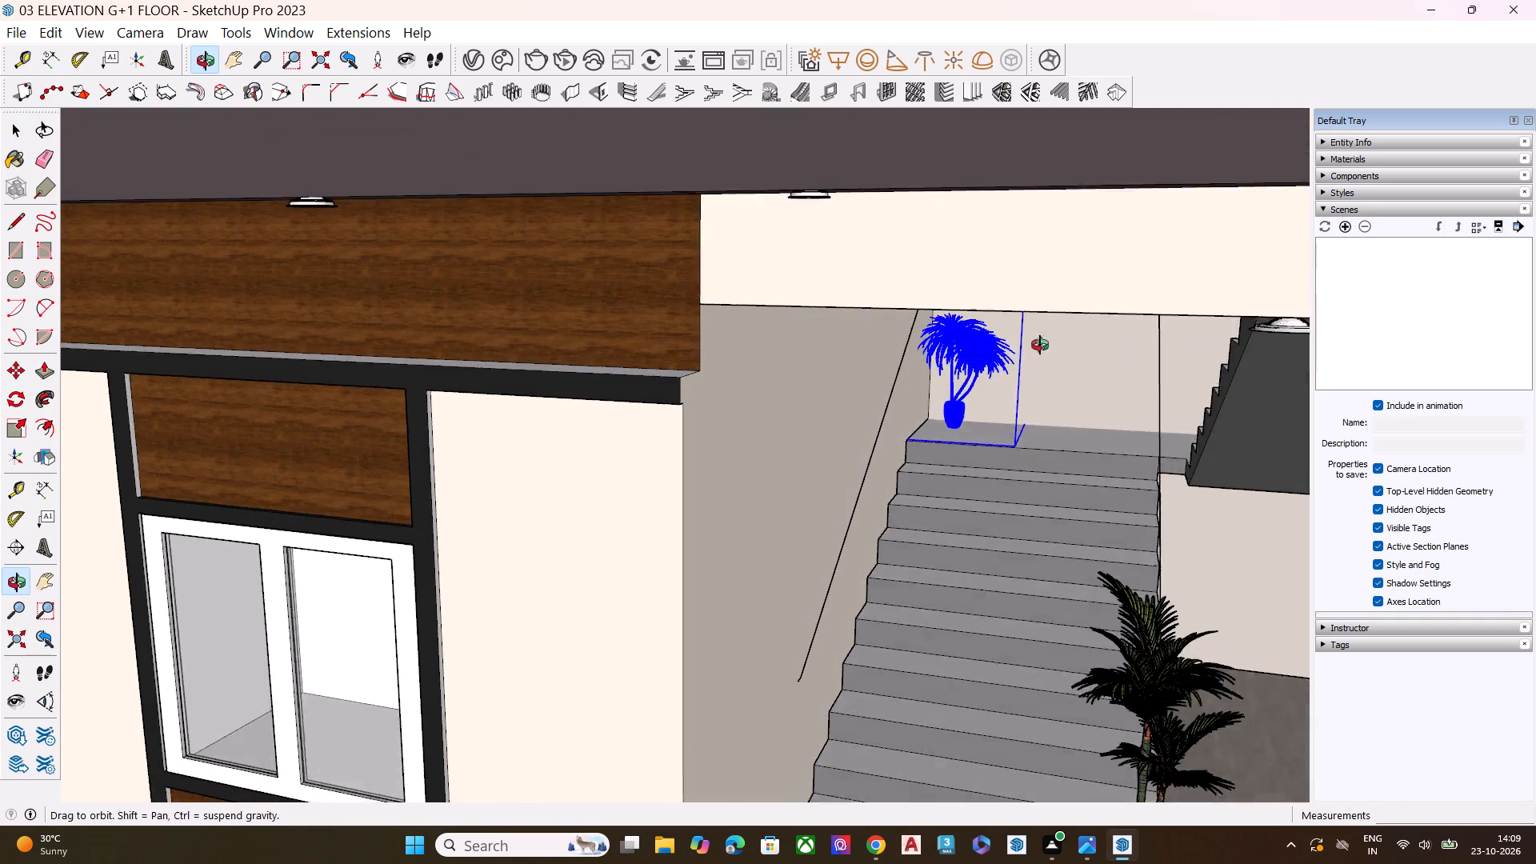
pyautogui.moveTo(1040, 345); pyautogui.dragTo(1040, 346, button='middle')
pyautogui.scroll(1, 1042, 334)
pyautogui.scroll(-5, 1037, 340)
pyautogui.scroll(1, 1020, 373)
pyautogui.scroll(-5, 1019, 376)
pyautogui.scroll(1, 1006, 390)
pyautogui.scroll(-6, 1006, 390)
pyautogui.press('space')
pyautogui.click(590, 463)
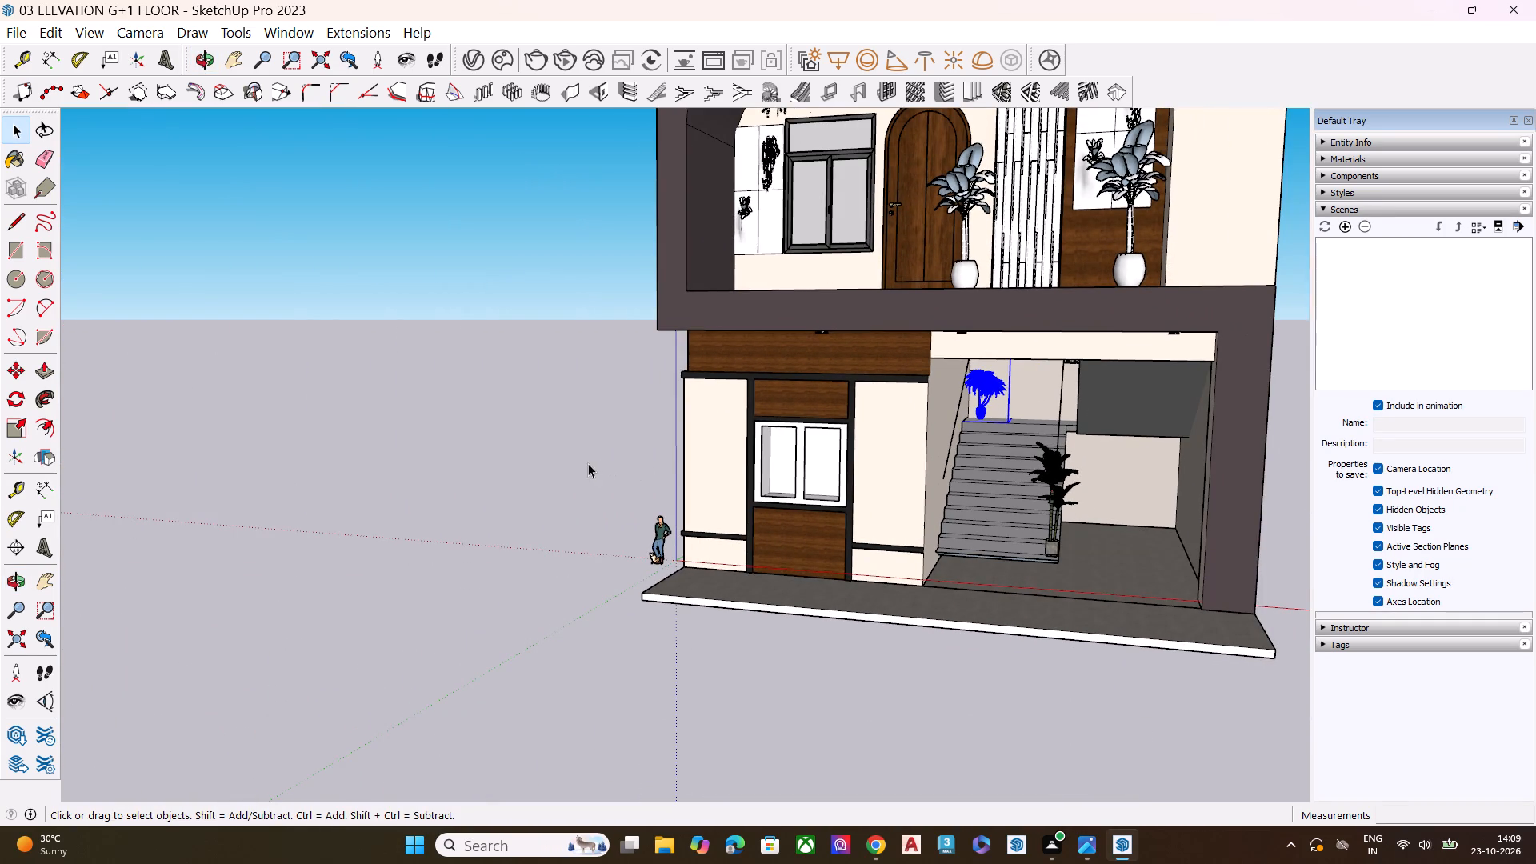
pyautogui.moveTo(928, 501); pyautogui.dragTo(961, 480, button='middle')
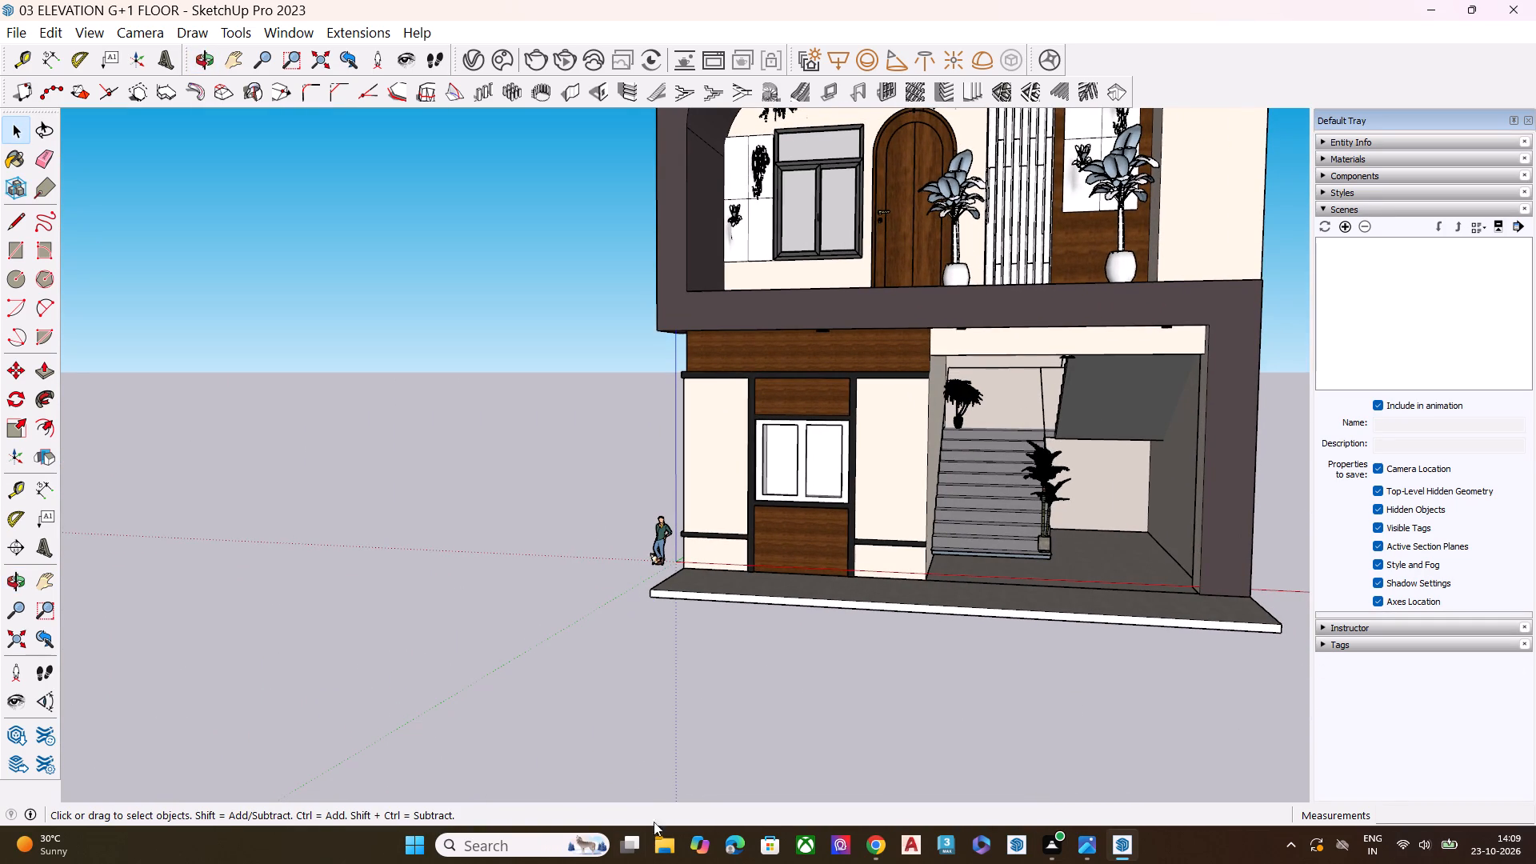
pyautogui.scroll(-3, 917, 392)
pyautogui.scroll(1, 811, 512)
pyautogui.scroll(-3, 807, 529)
pyautogui.scroll(2, 1018, 310)
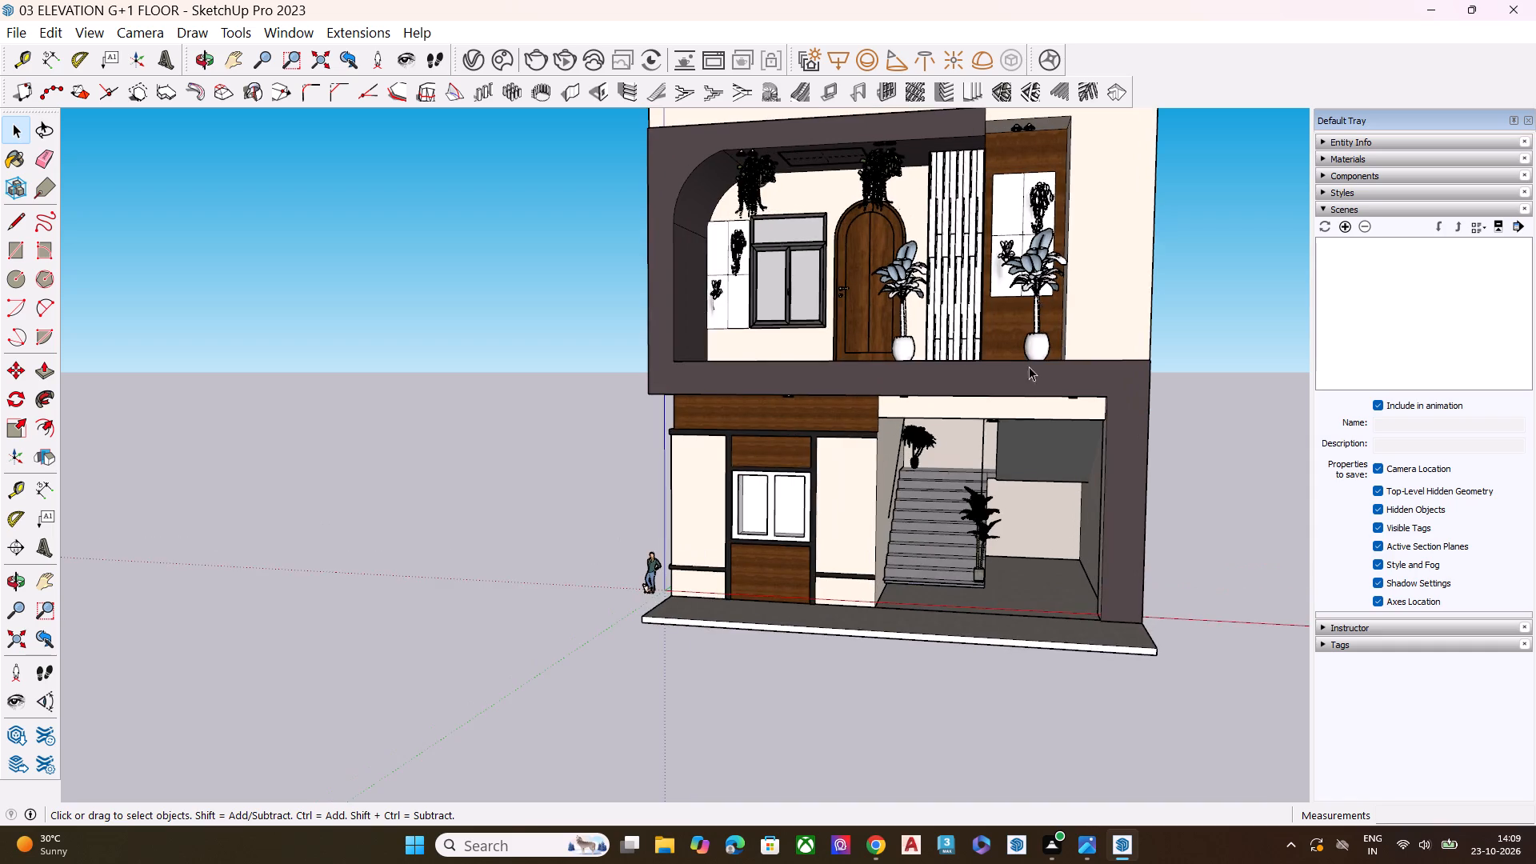
pyautogui.scroll(-4, 899, 468)
pyautogui.scroll(2, 842, 538)
pyautogui.scroll(-2, 834, 547)
pyautogui.scroll(3, 1046, 252)
pyautogui.scroll(-1, 1070, 200)
pyautogui.scroll(2, 1076, 198)
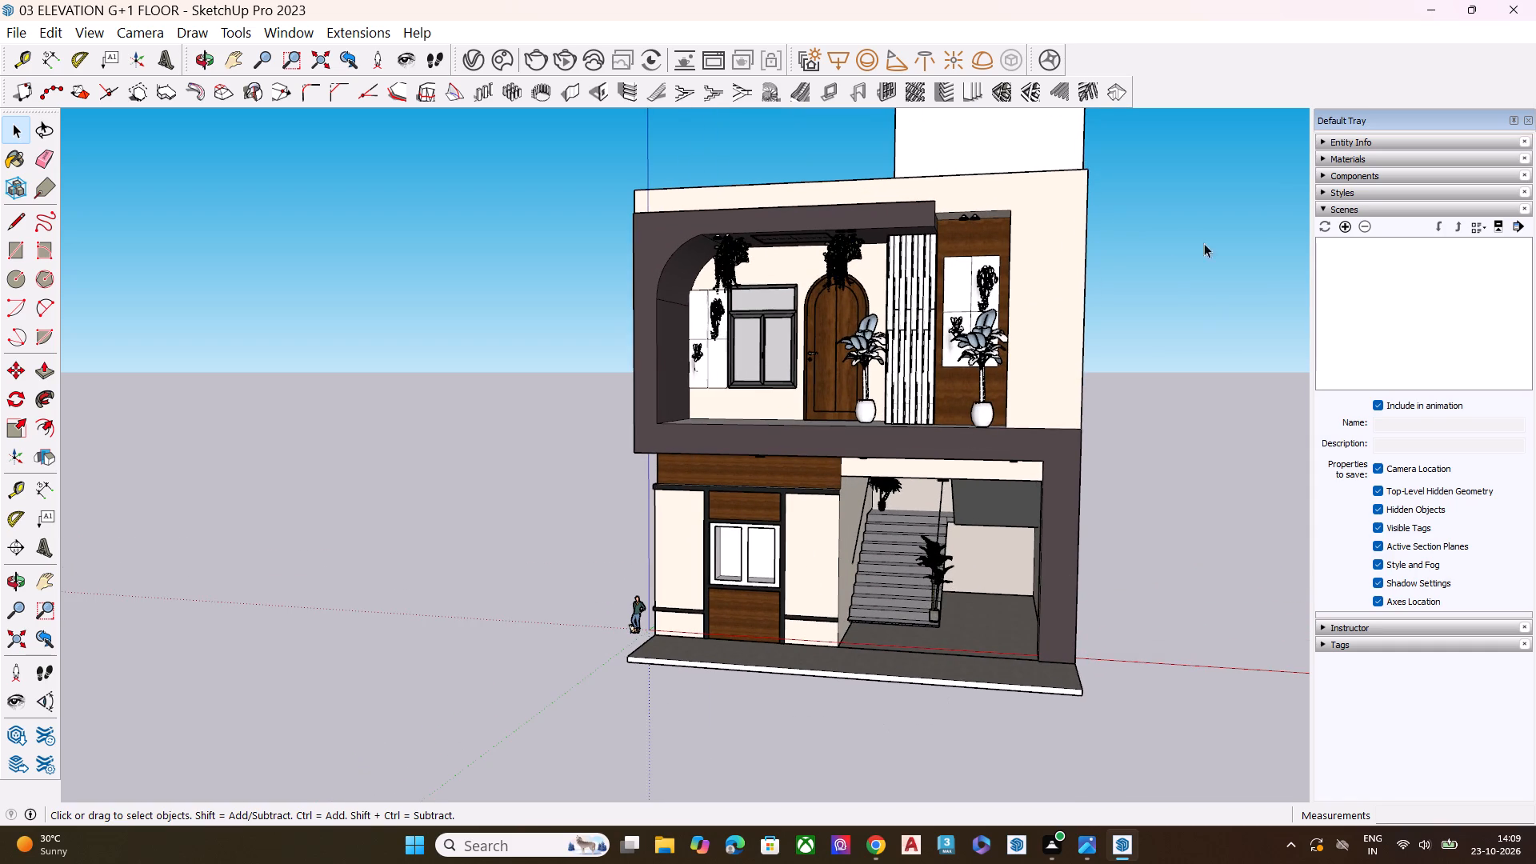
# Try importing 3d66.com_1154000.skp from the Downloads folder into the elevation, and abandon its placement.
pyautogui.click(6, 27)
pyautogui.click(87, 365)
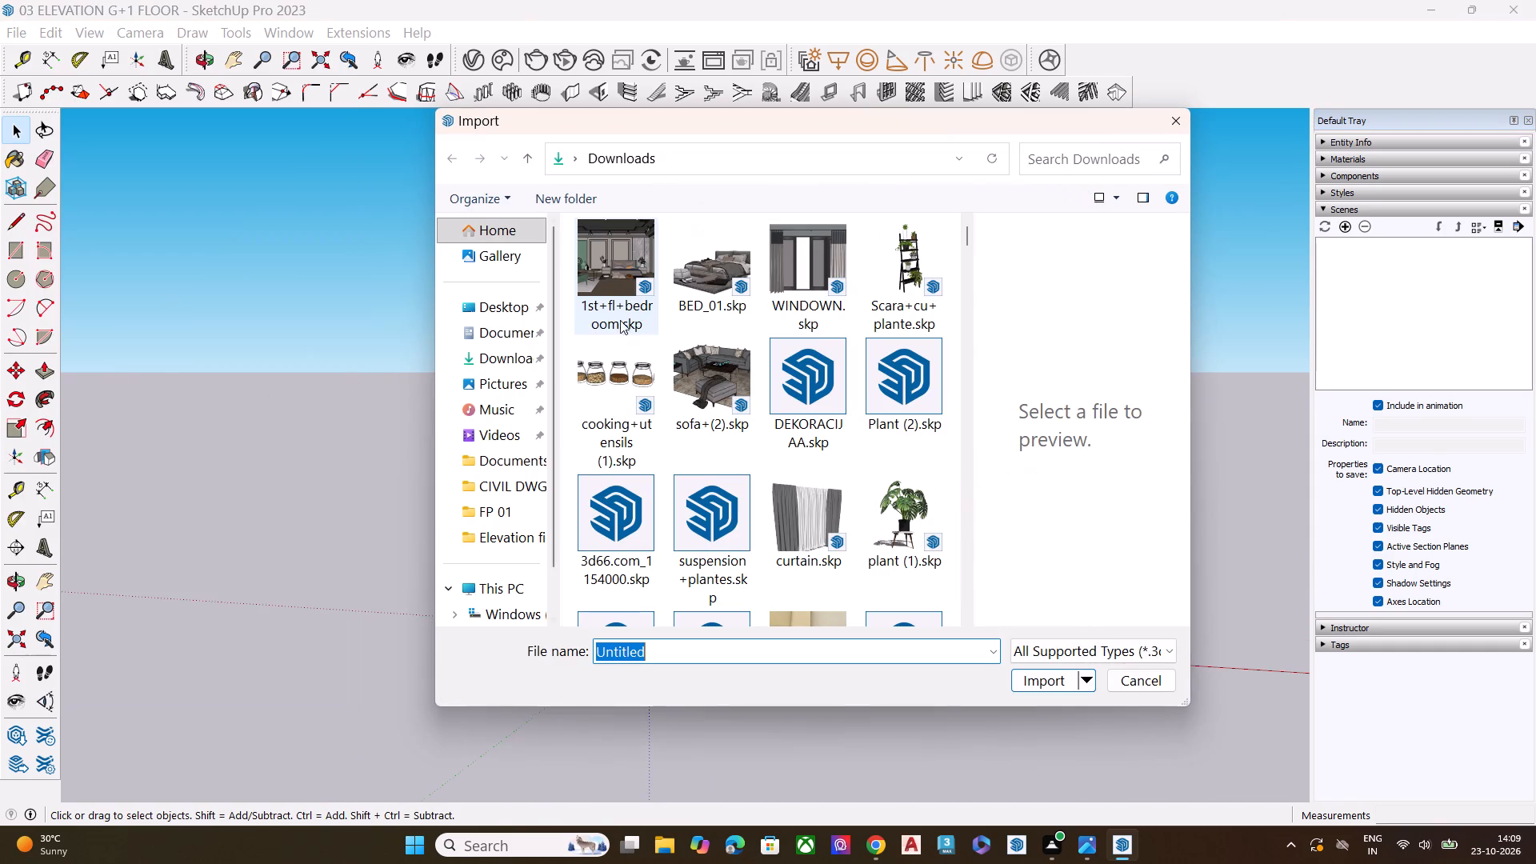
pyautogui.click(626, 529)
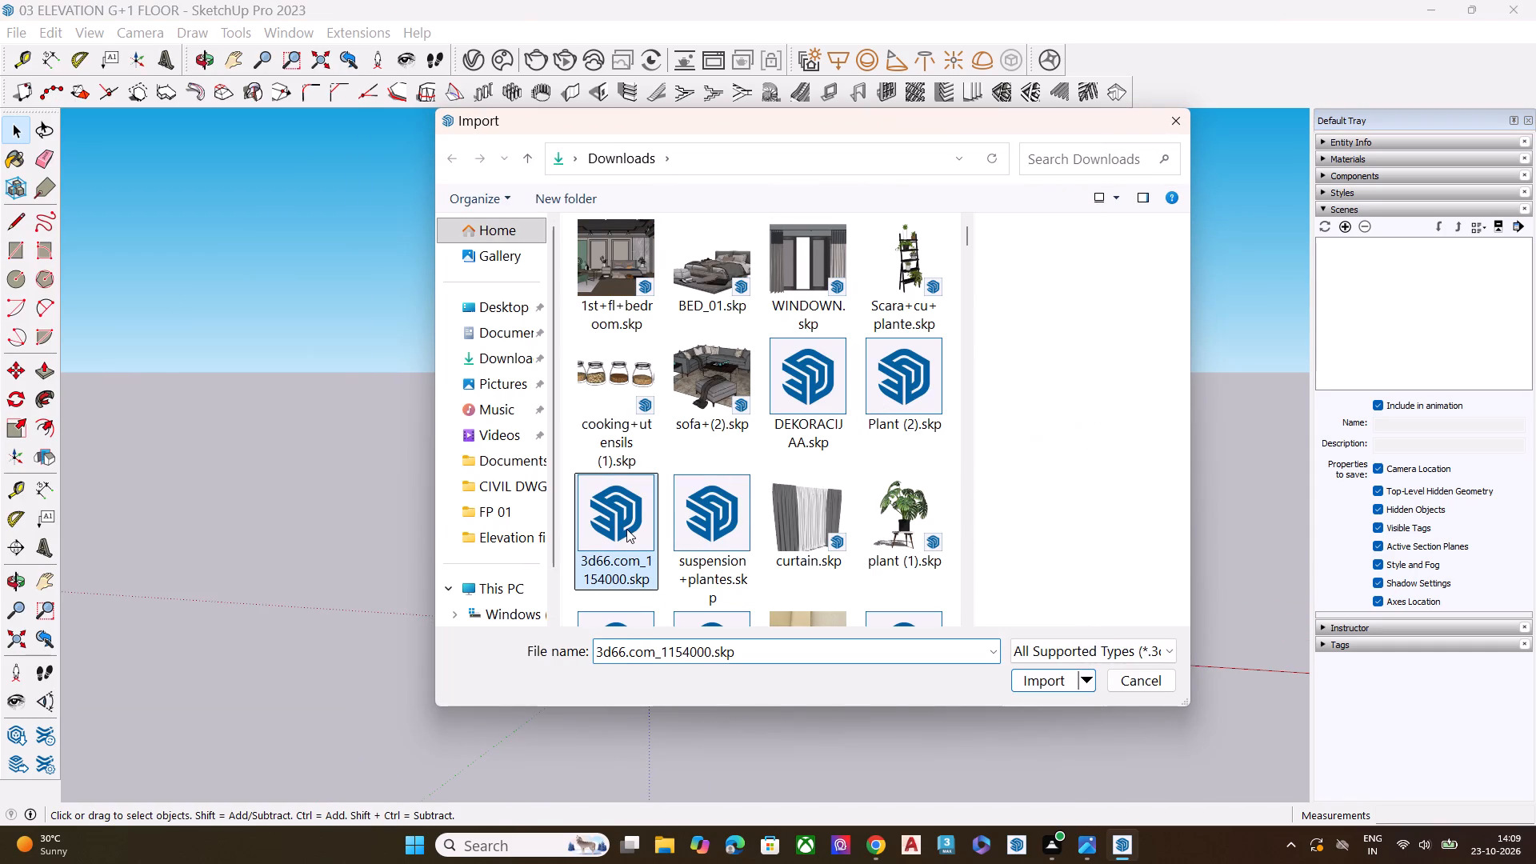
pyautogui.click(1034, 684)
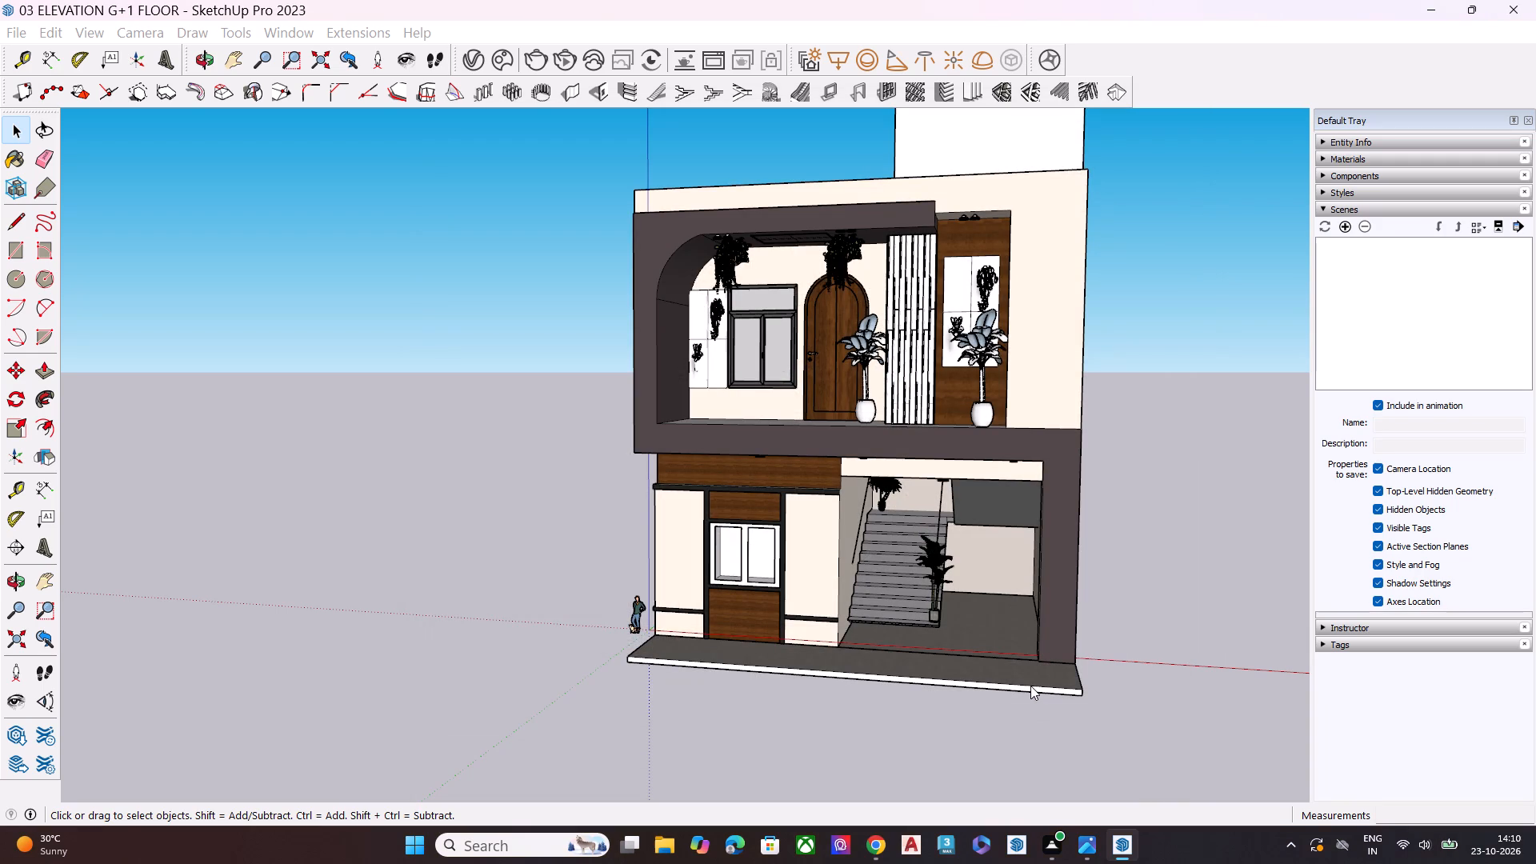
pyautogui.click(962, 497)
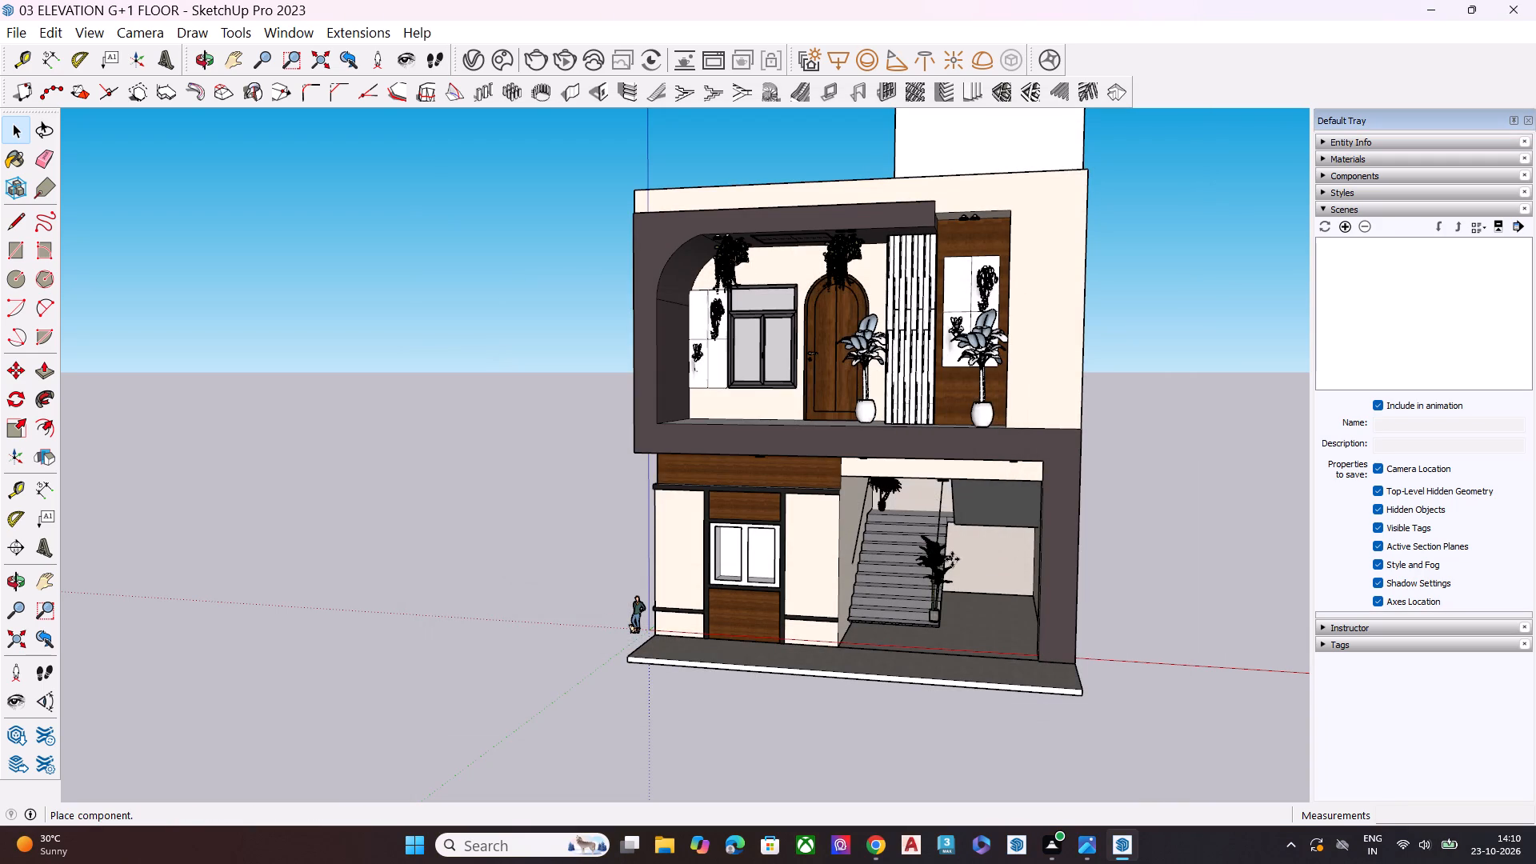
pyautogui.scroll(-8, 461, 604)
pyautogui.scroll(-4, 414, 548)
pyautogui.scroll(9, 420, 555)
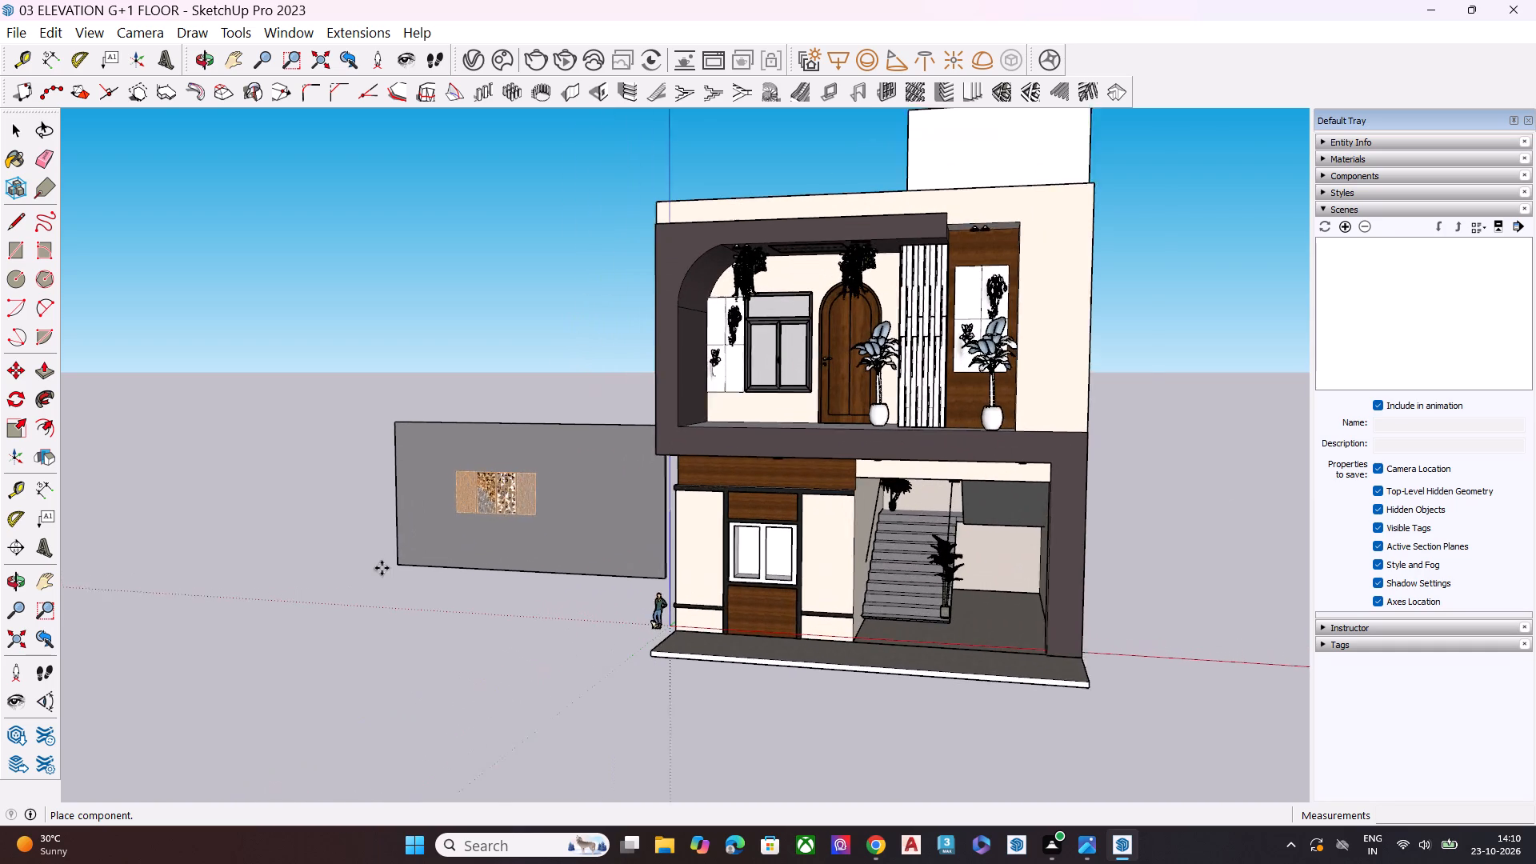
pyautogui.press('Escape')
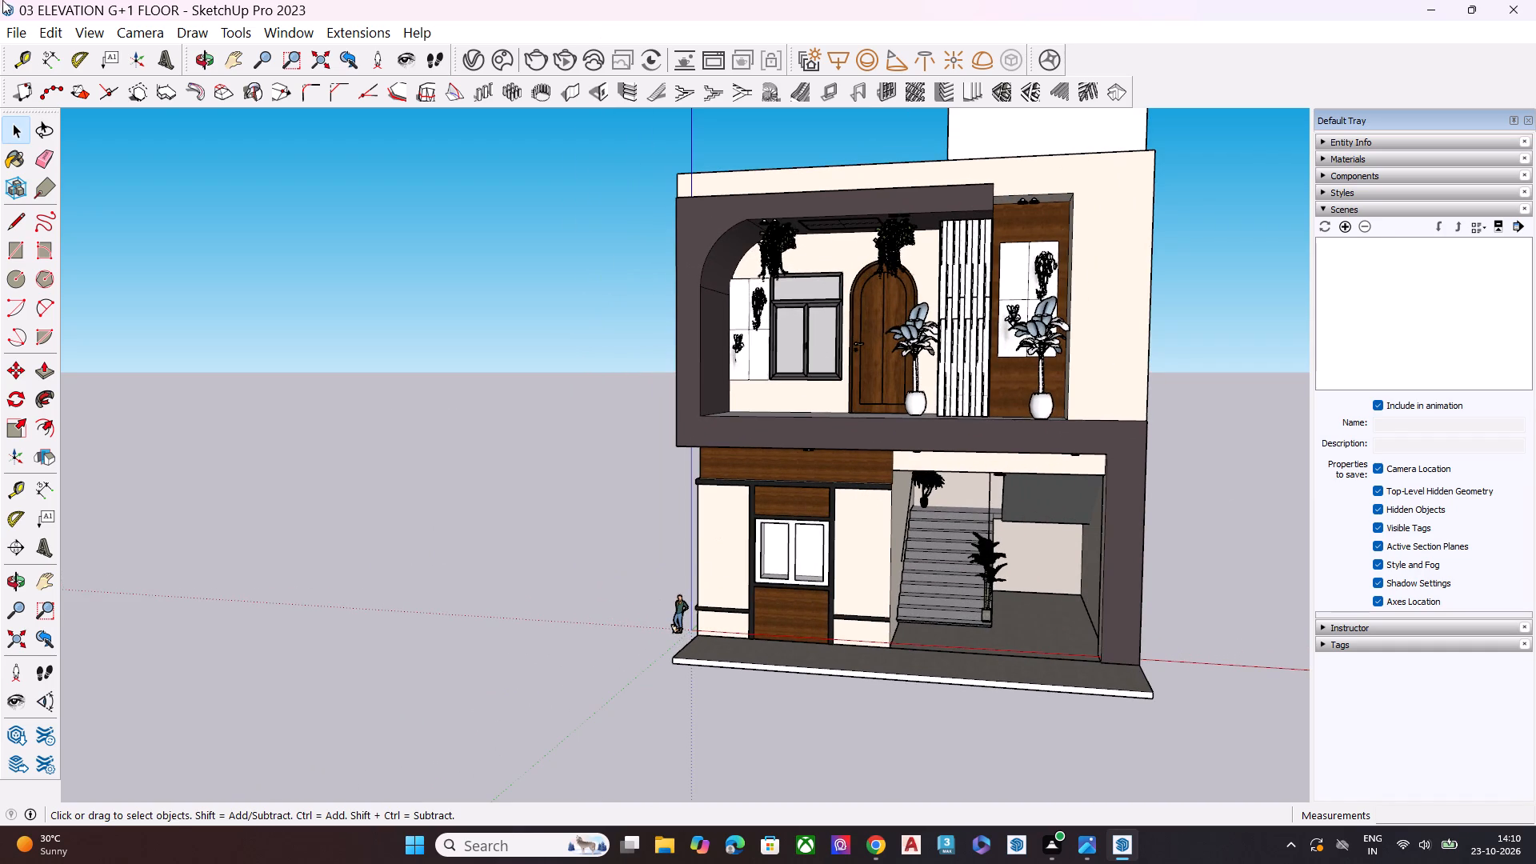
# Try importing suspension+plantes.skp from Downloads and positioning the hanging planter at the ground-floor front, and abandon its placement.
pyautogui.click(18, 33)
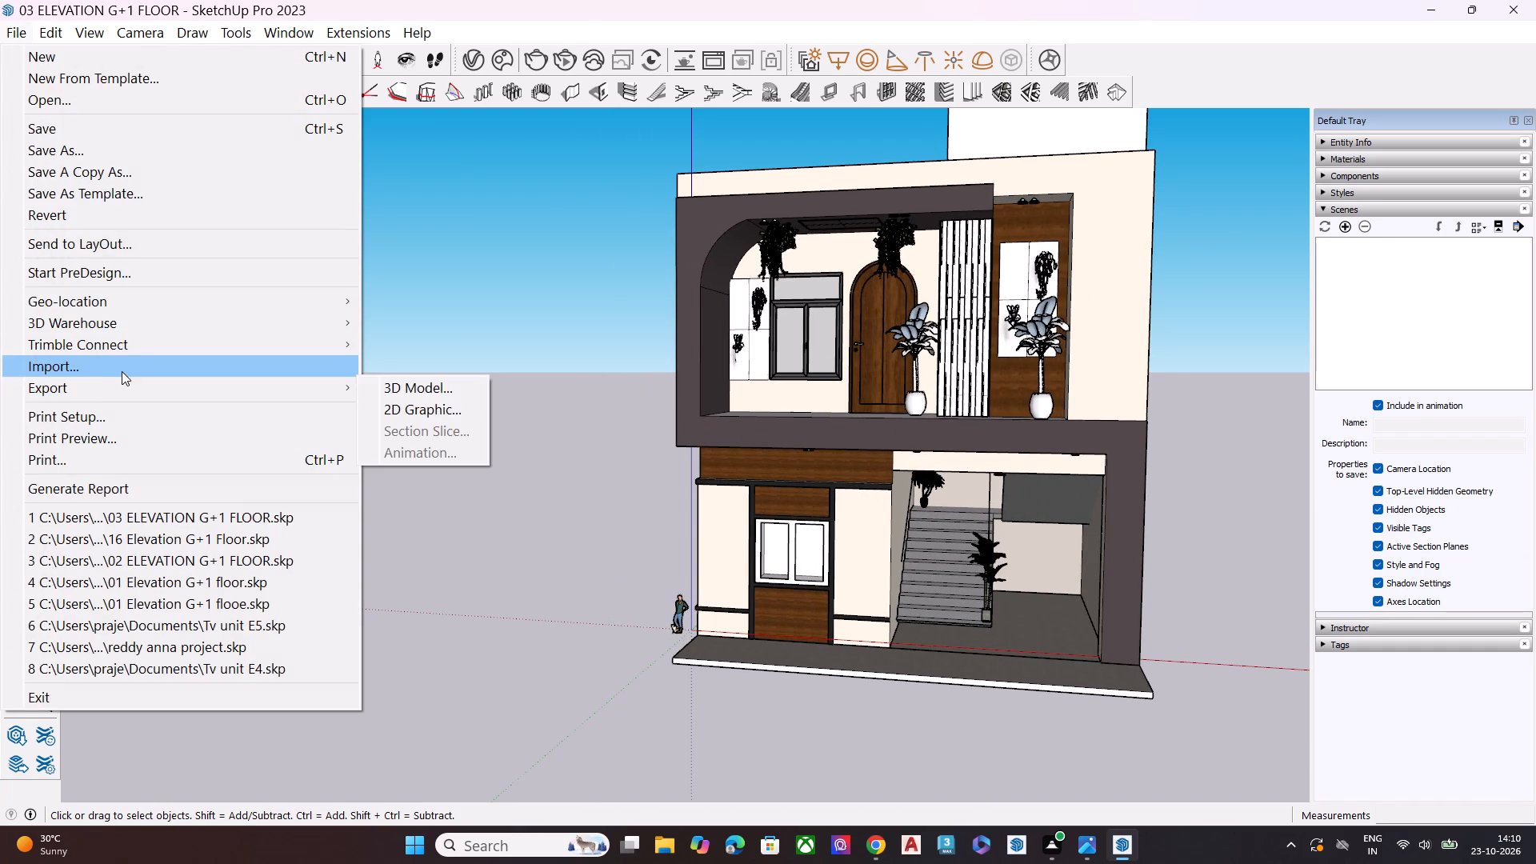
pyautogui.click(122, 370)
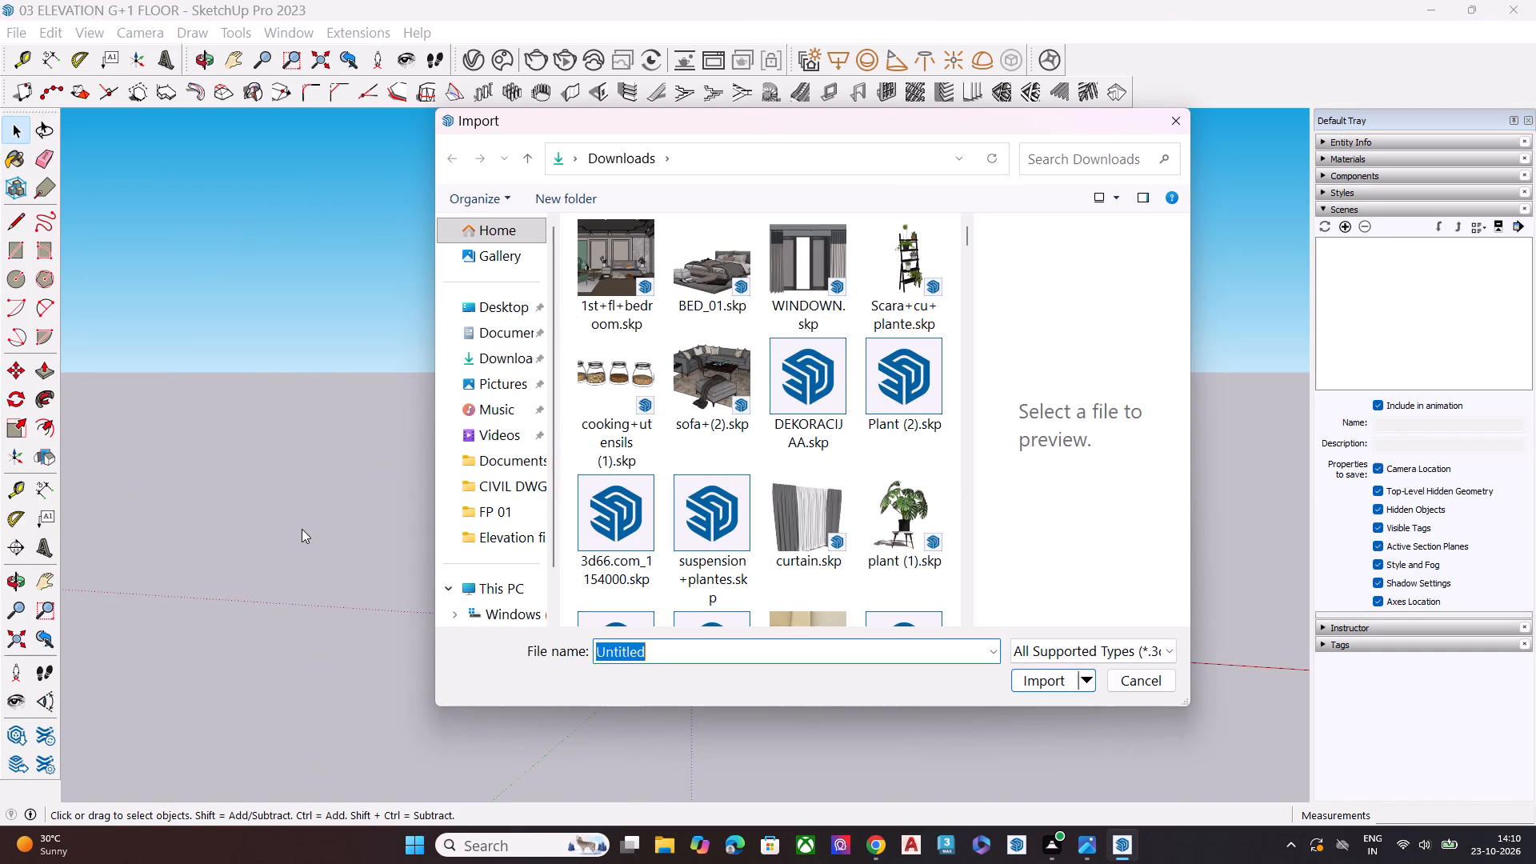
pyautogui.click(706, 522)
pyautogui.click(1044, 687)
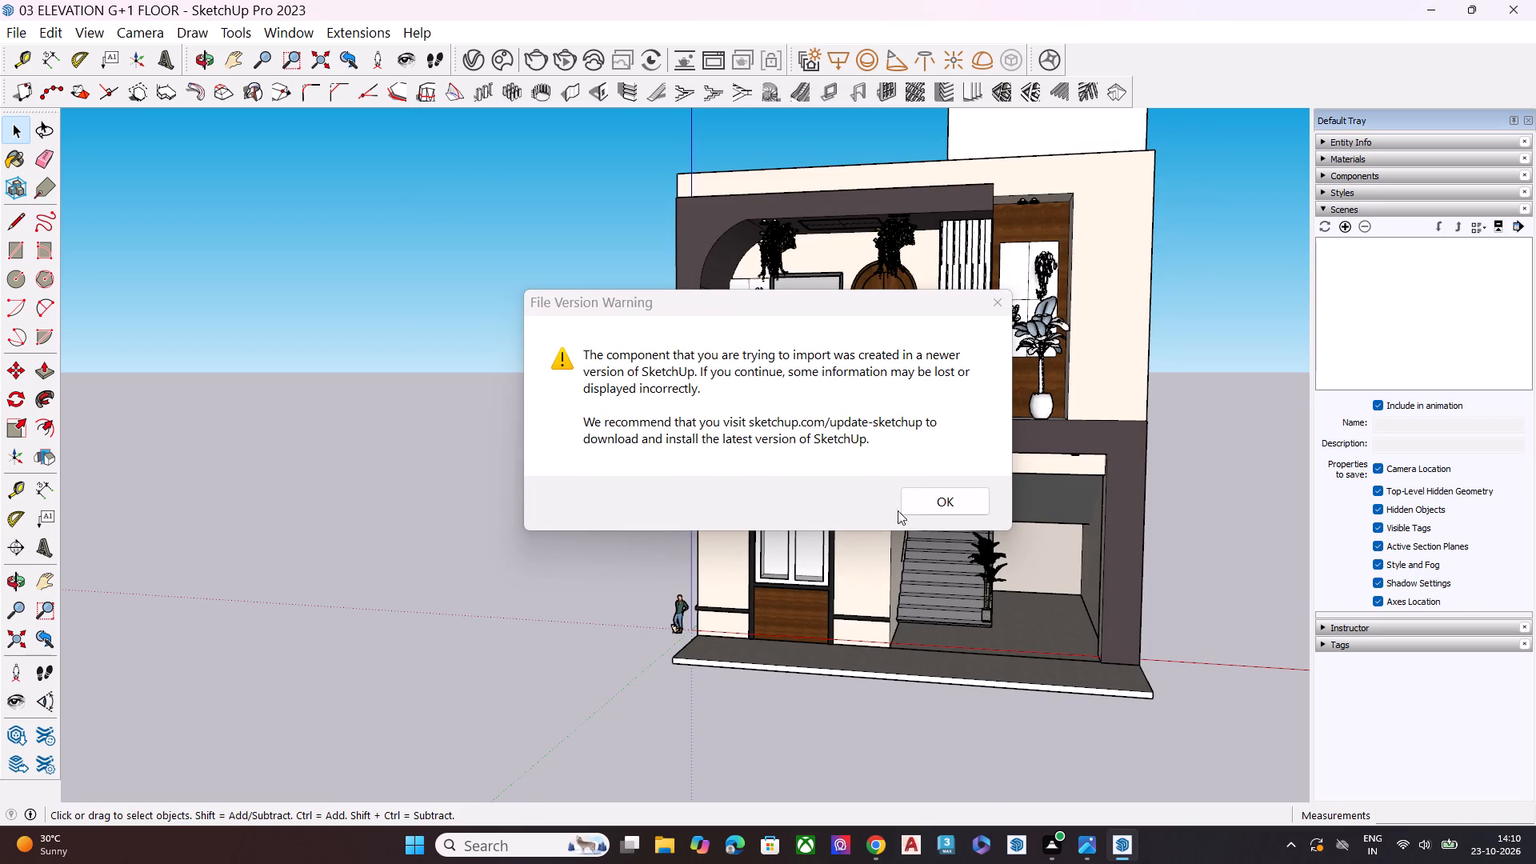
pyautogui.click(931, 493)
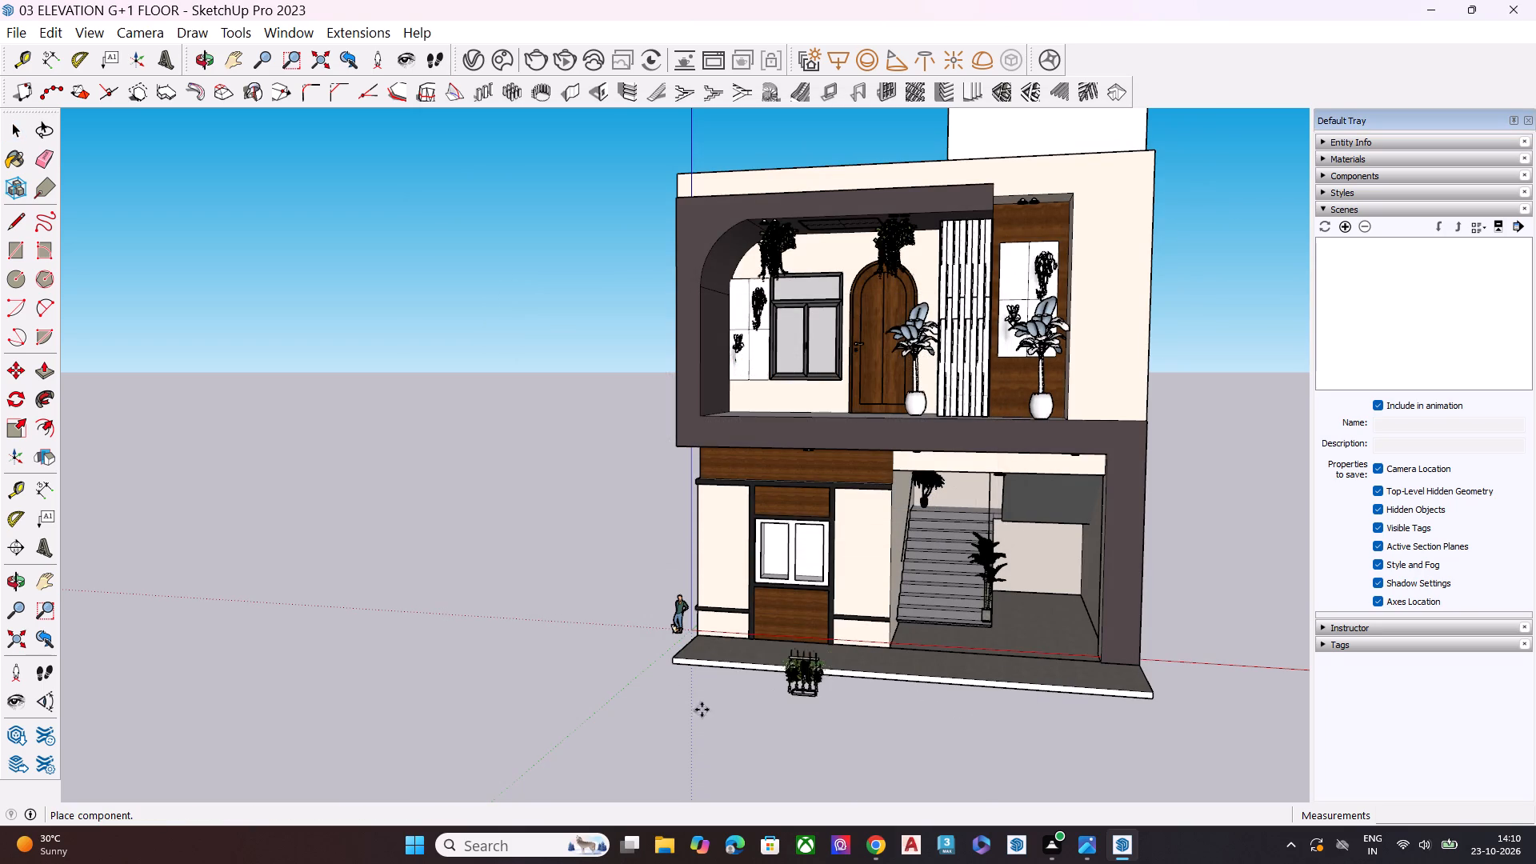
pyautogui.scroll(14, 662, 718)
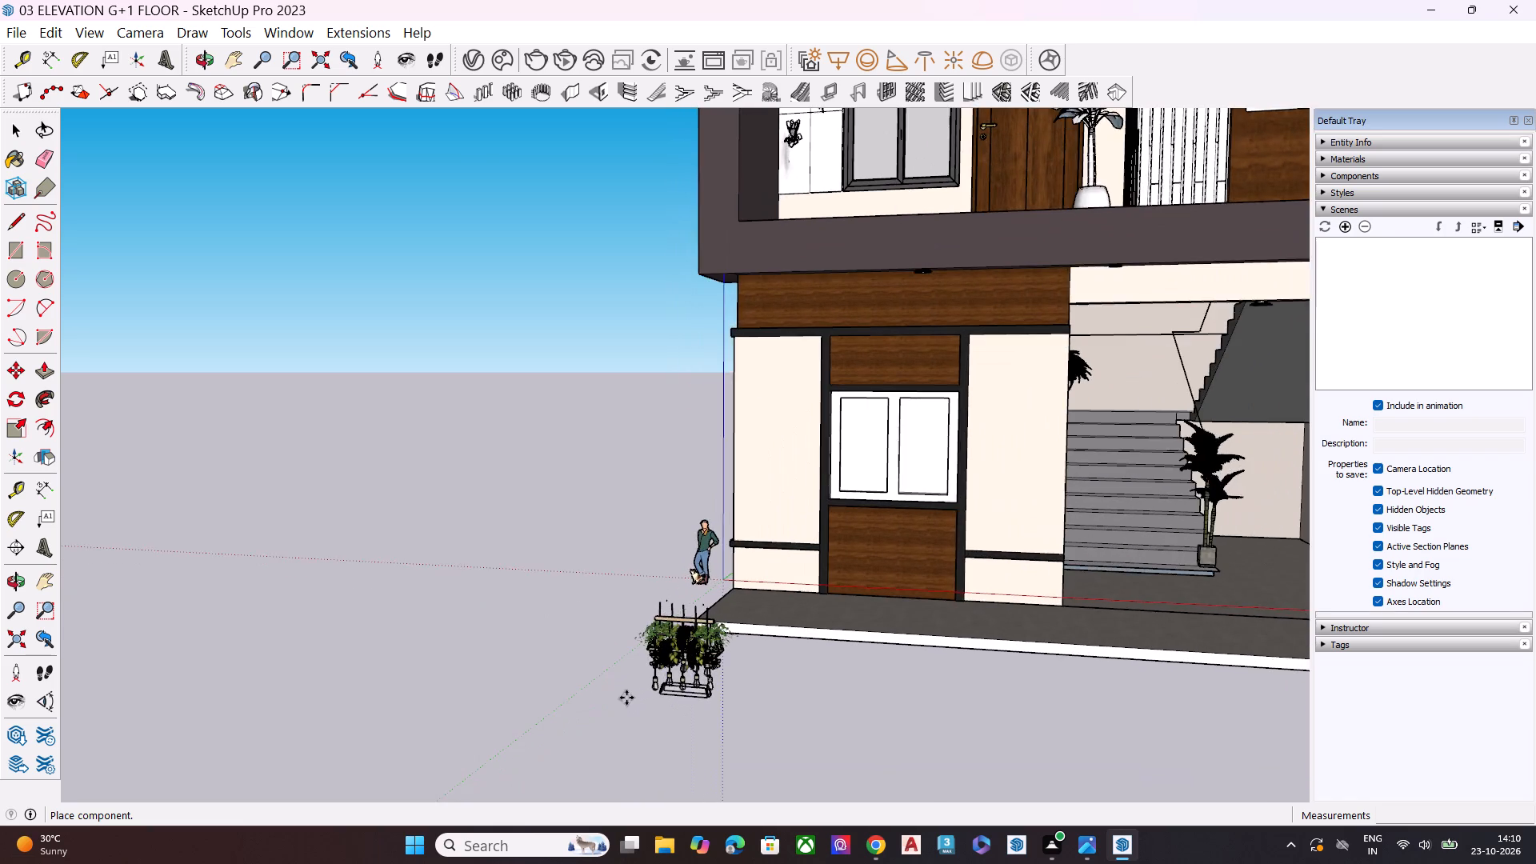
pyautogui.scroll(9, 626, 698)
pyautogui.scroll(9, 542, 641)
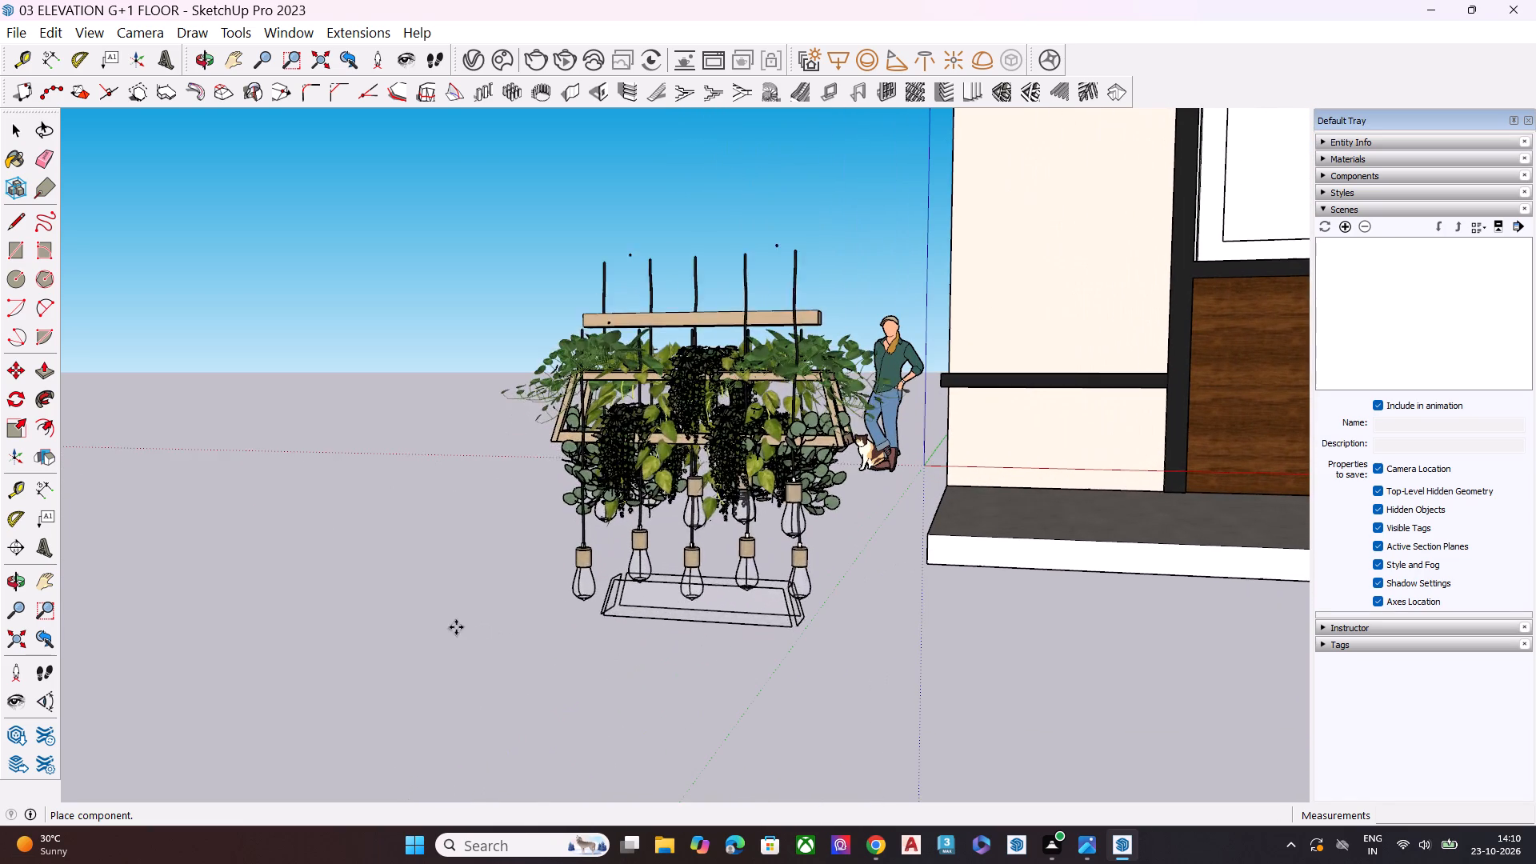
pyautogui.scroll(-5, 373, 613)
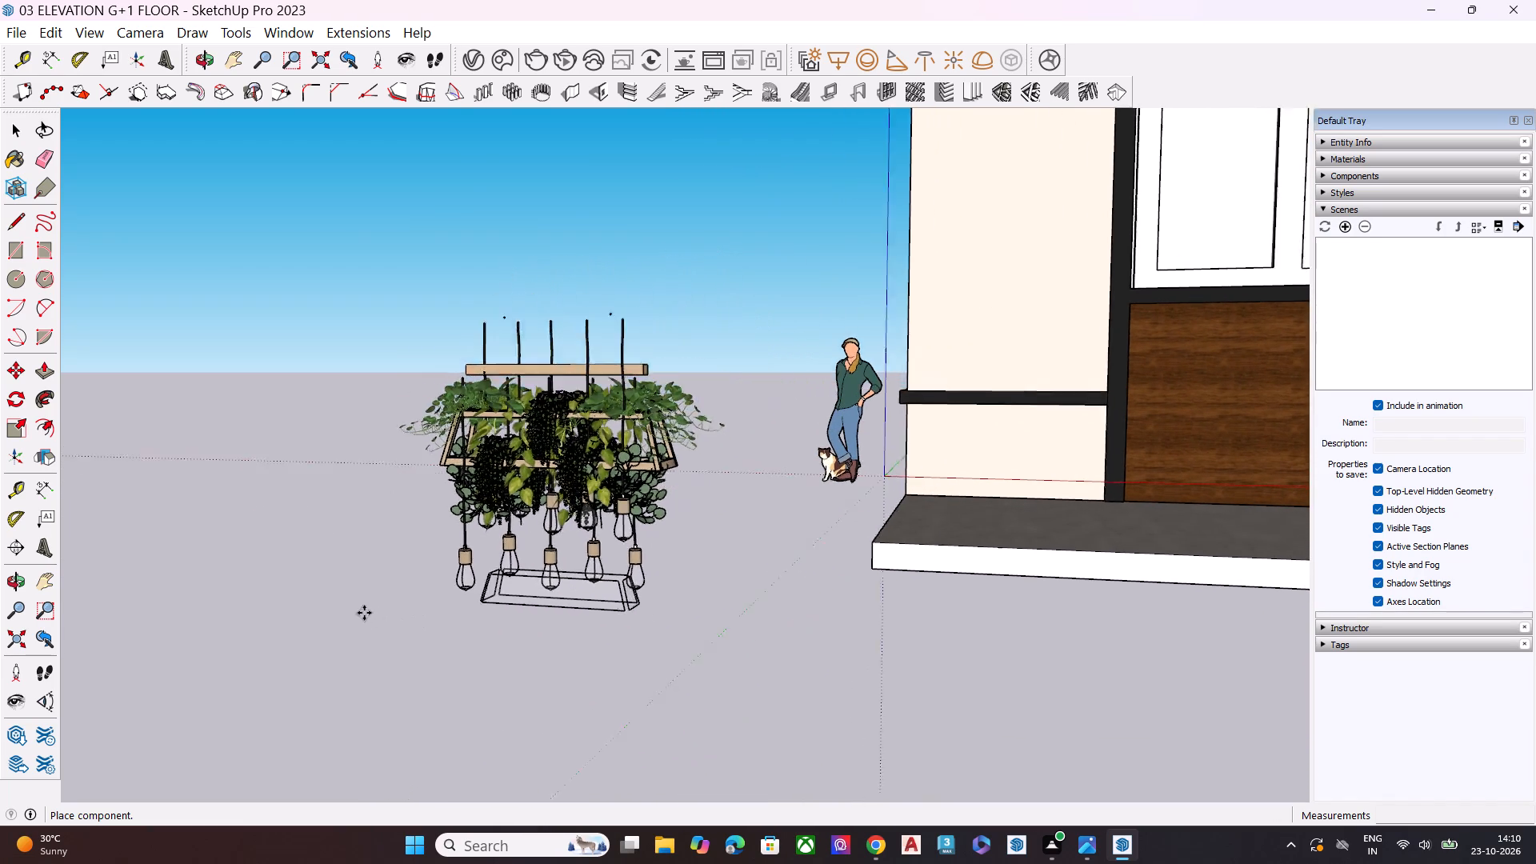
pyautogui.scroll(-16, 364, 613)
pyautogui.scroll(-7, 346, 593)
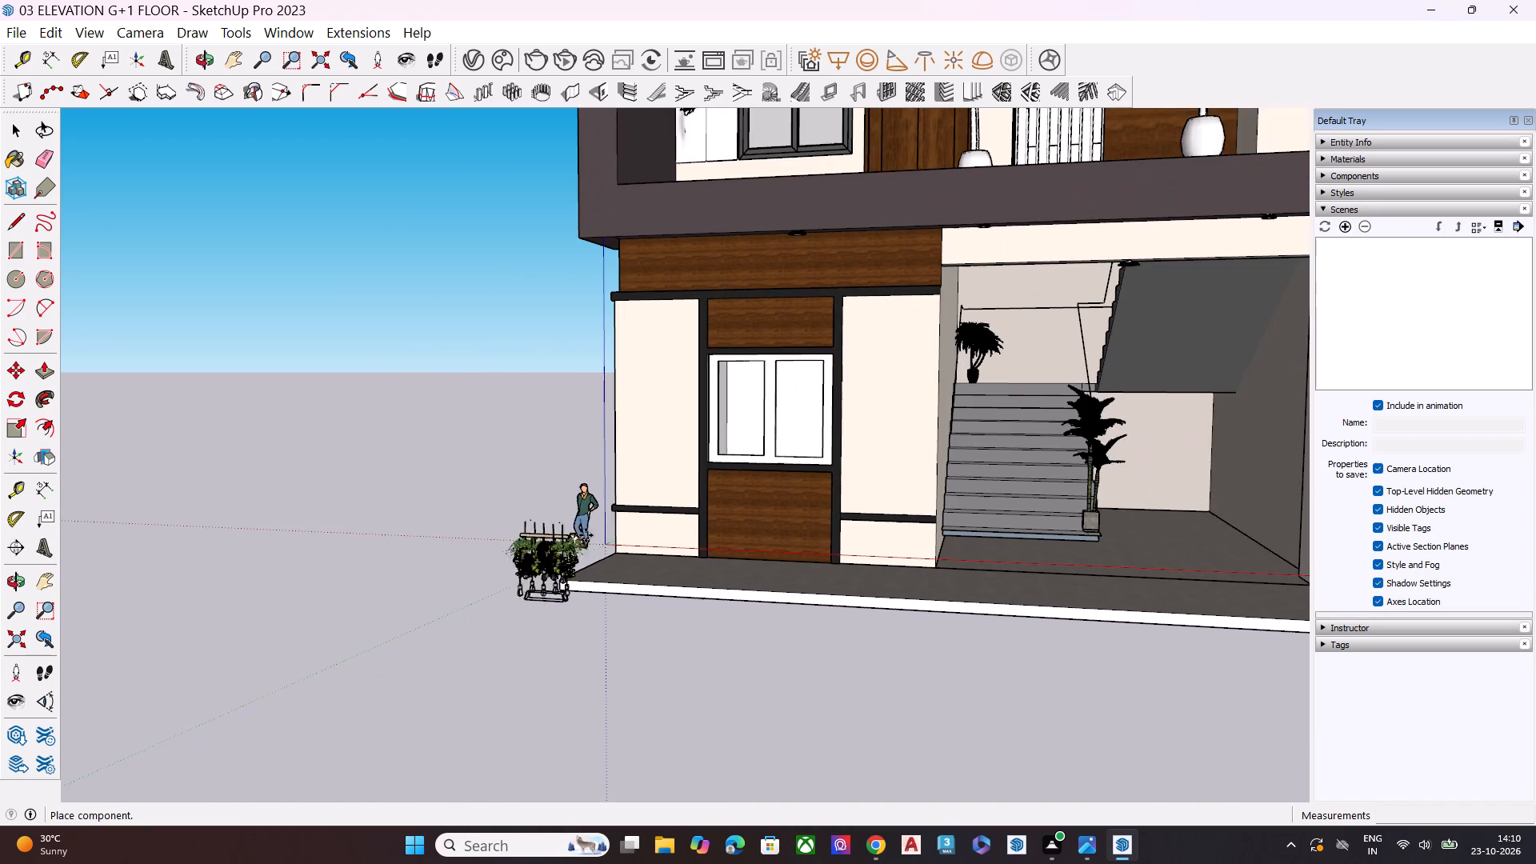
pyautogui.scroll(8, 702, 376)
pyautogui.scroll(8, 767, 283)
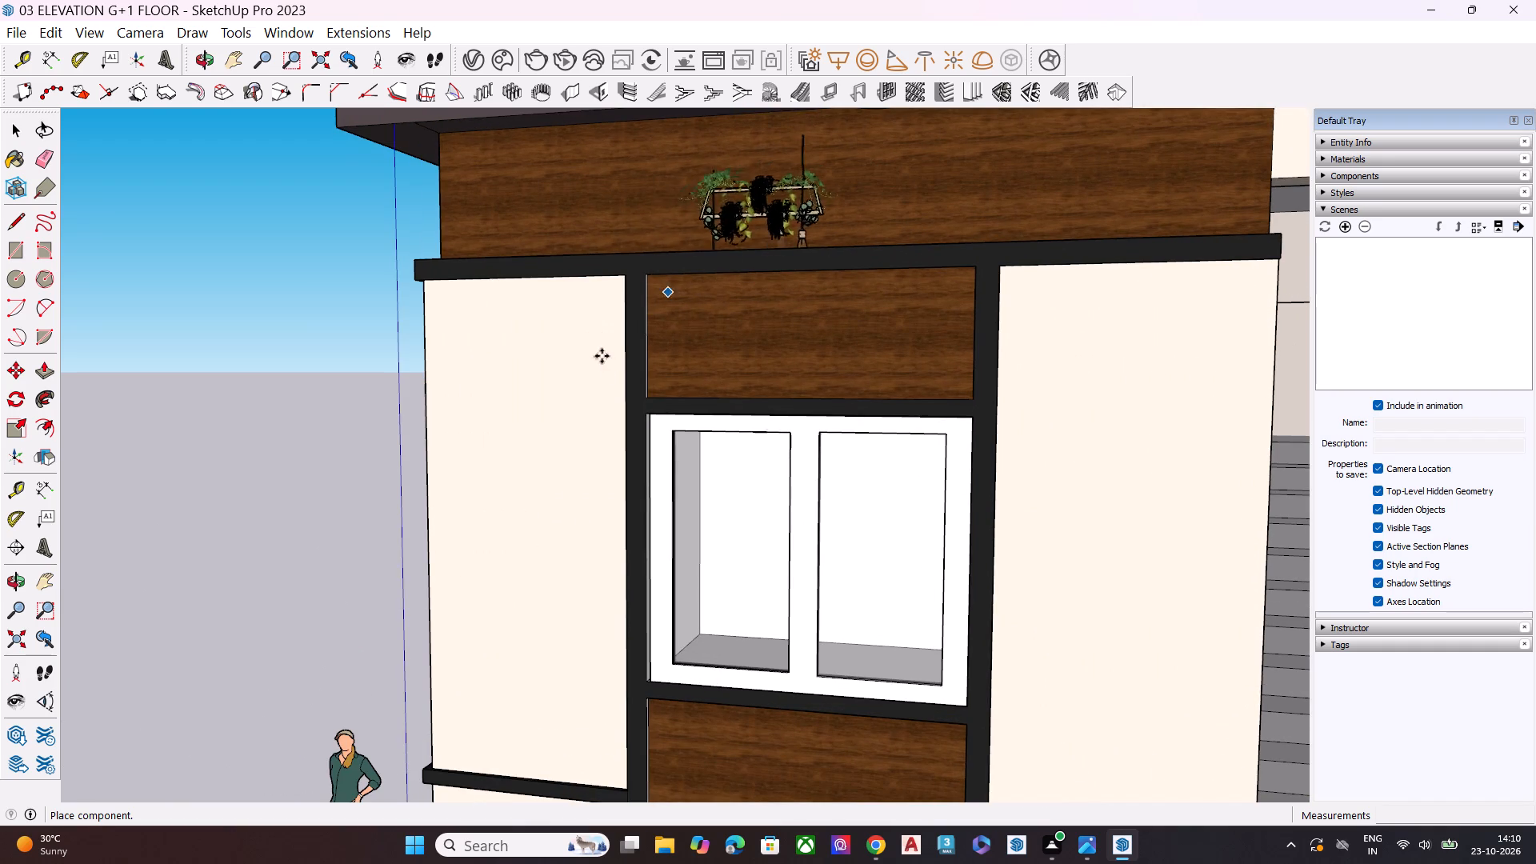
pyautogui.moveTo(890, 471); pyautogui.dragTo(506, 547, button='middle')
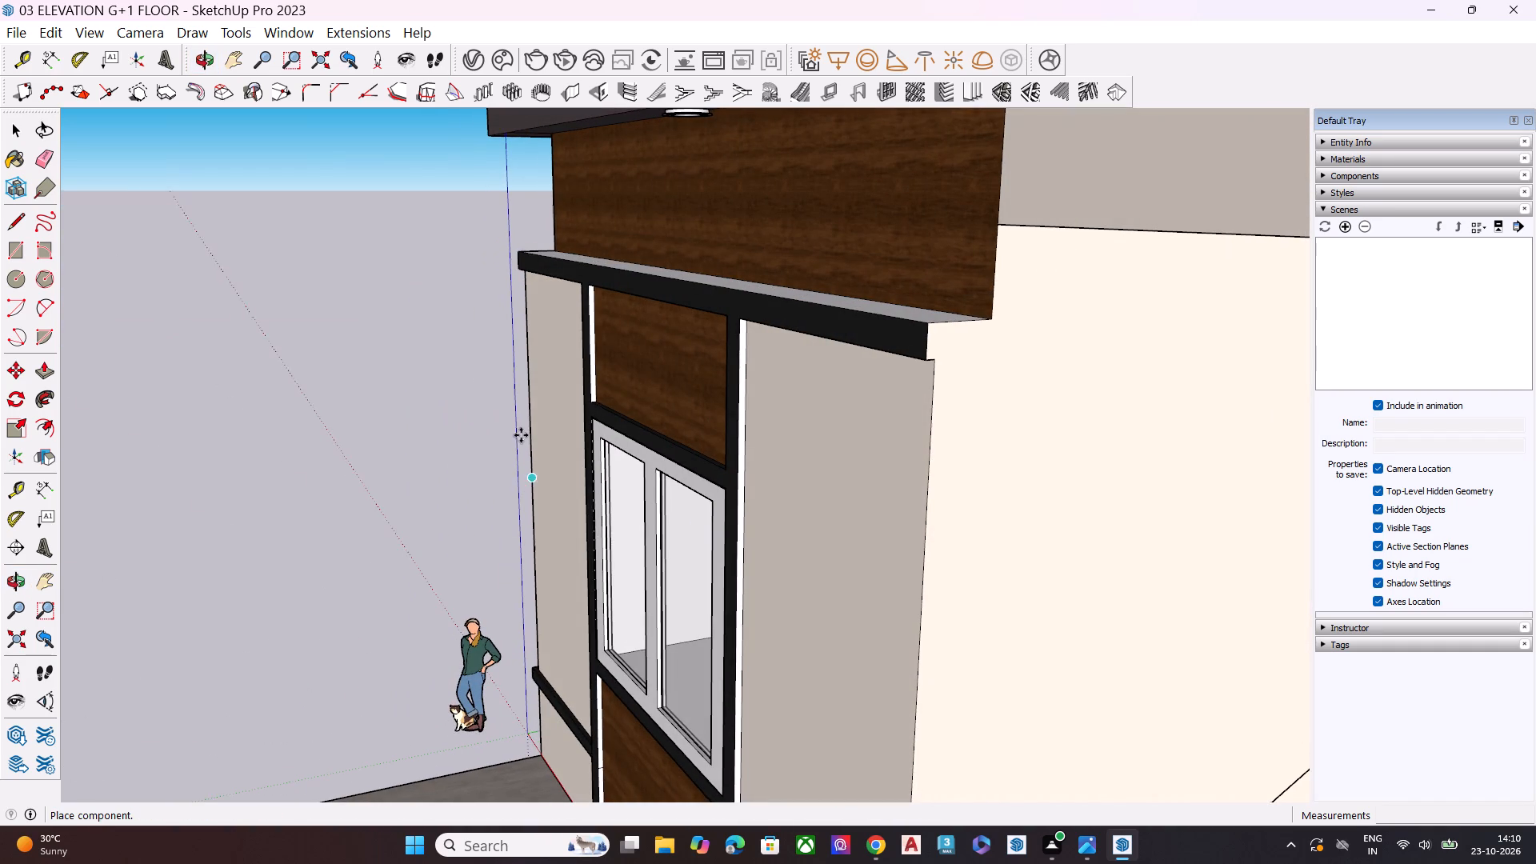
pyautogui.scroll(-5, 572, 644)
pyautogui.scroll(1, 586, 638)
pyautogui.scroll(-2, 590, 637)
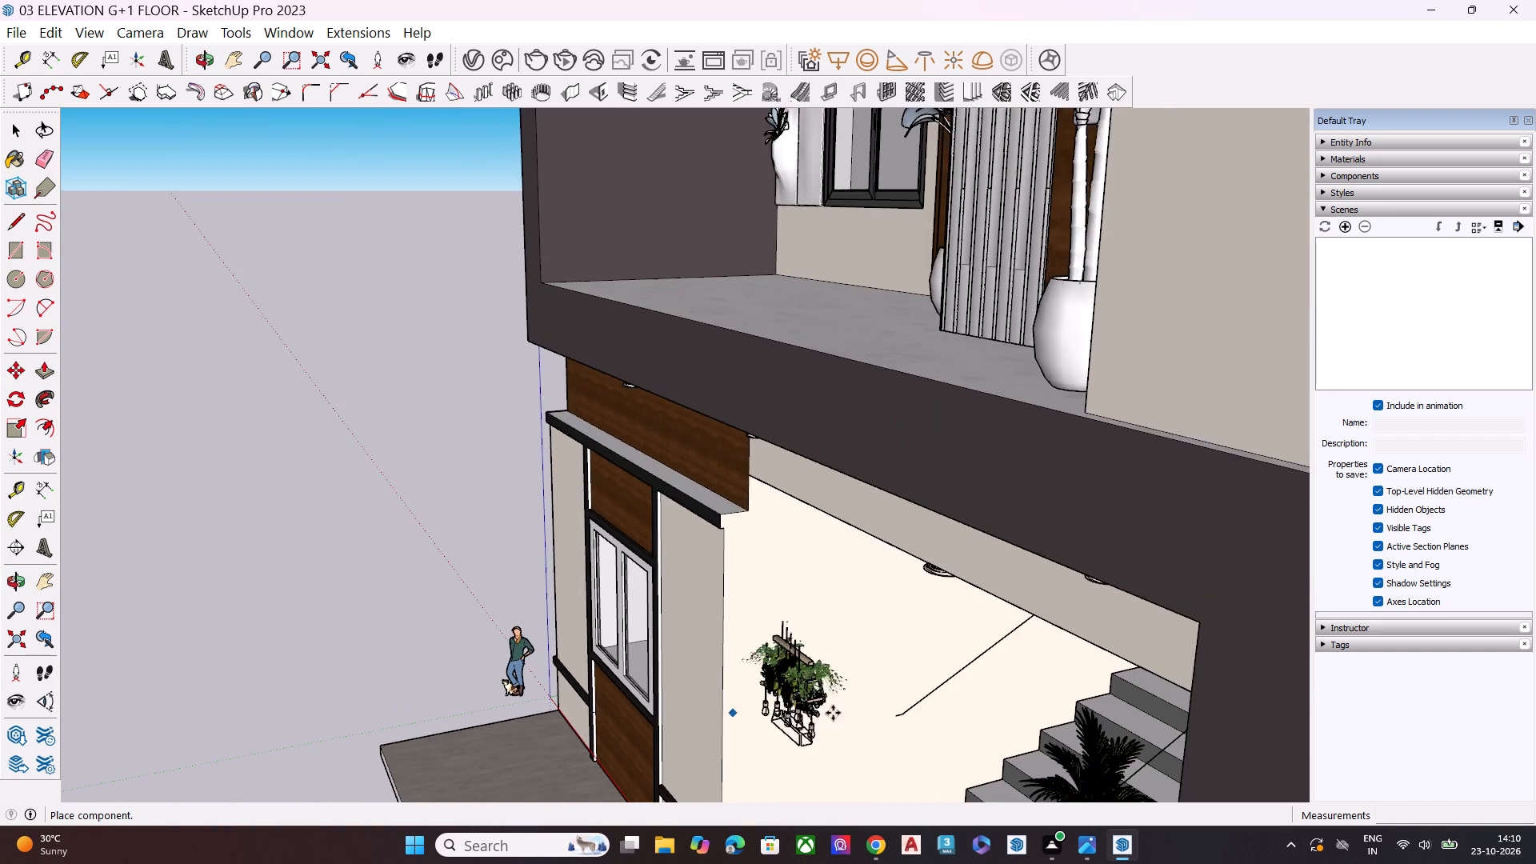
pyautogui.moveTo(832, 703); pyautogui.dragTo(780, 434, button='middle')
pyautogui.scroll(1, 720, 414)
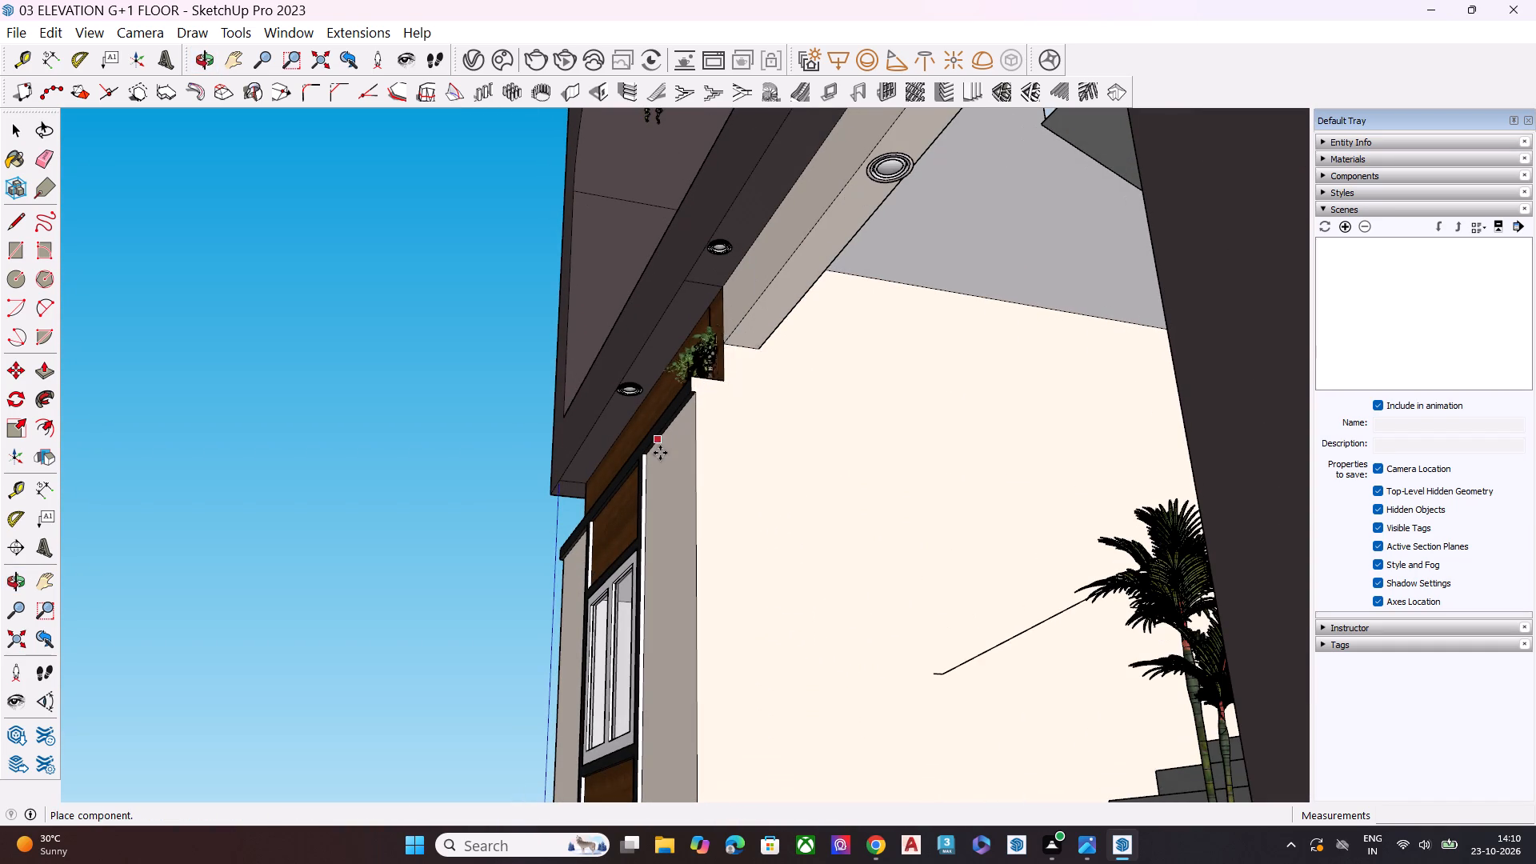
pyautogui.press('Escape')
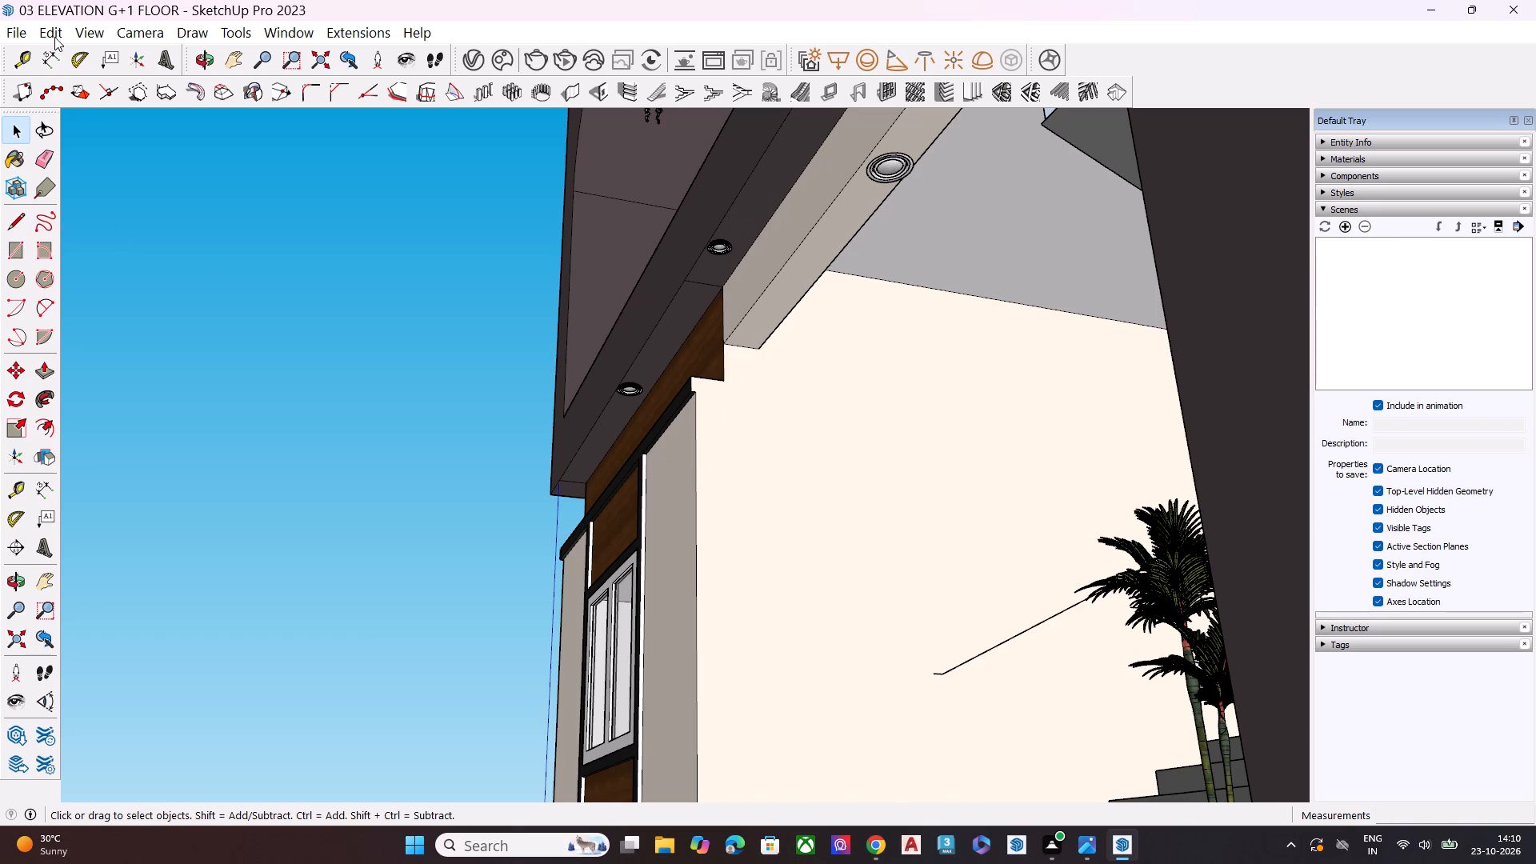
# Import Plant_Snake+Plant_Interior+Plant_archibd.skp from the Downloads folder.
pyautogui.click(14, 39)
pyautogui.click(95, 368)
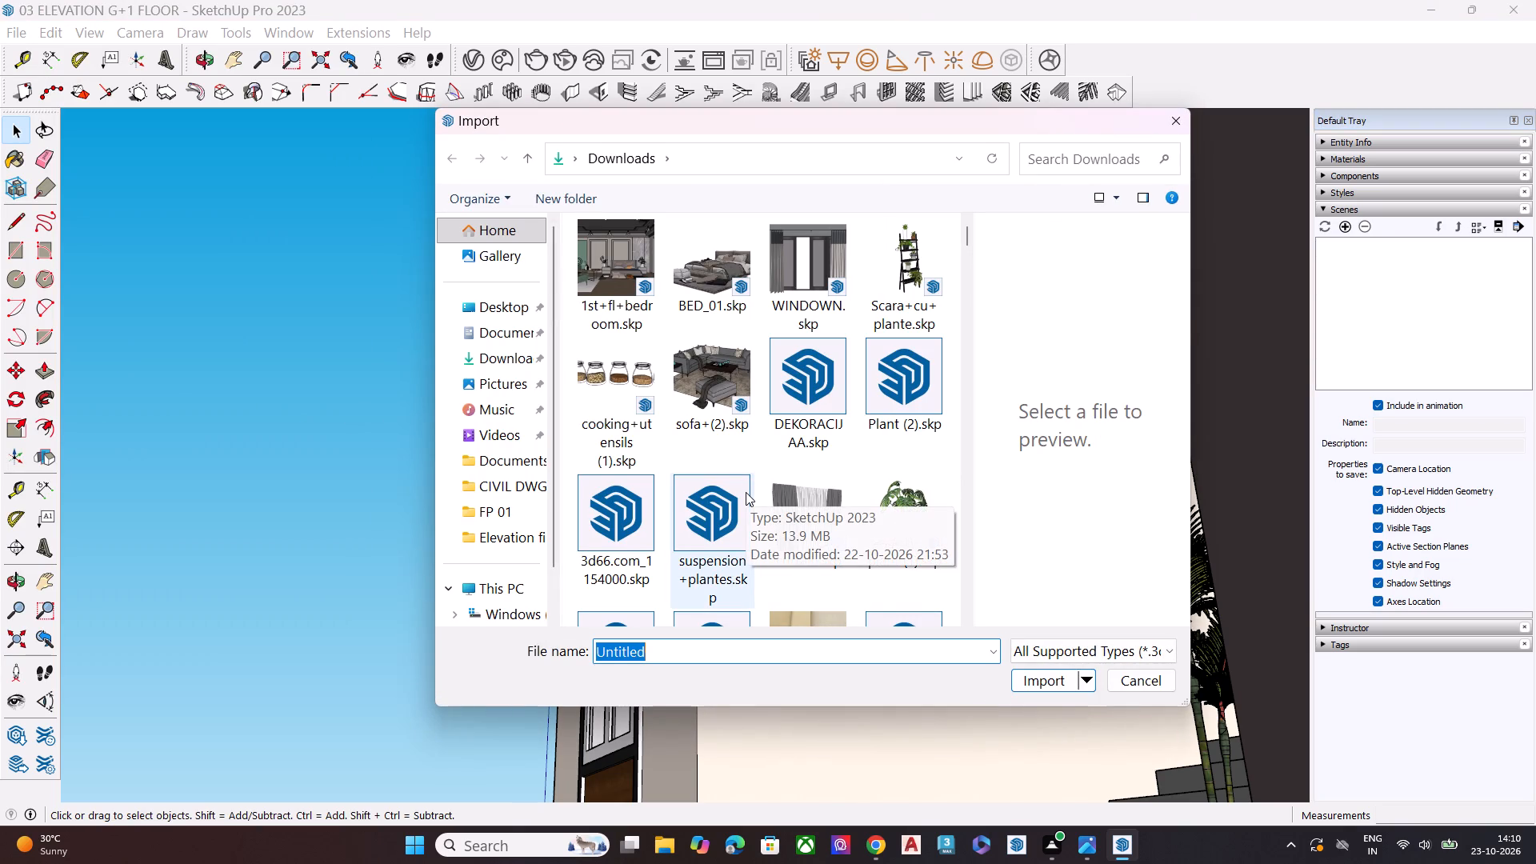
pyautogui.scroll(-1, 745, 489)
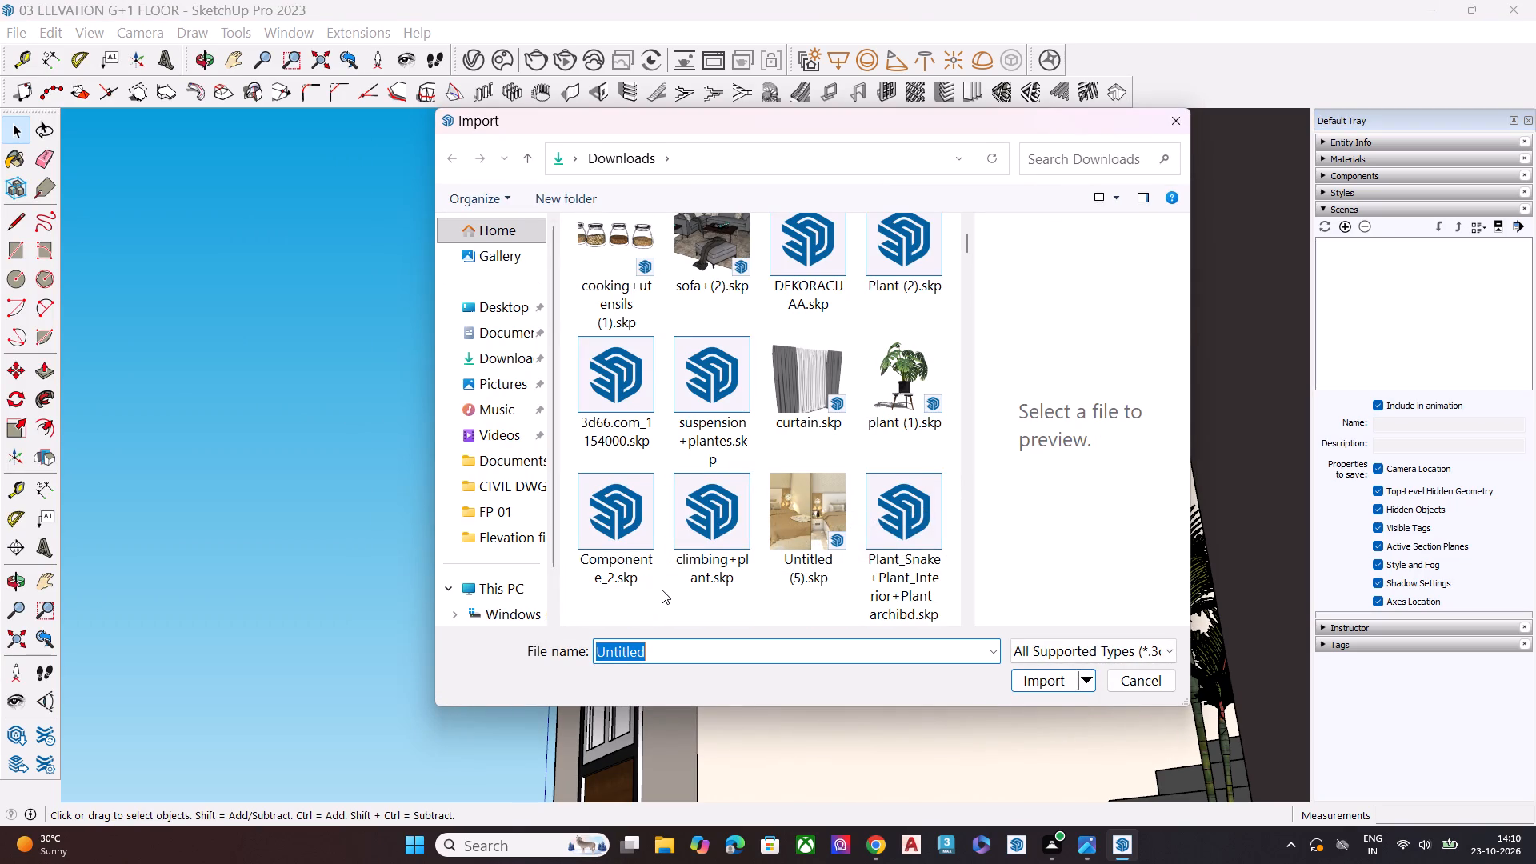
pyautogui.click(889, 506)
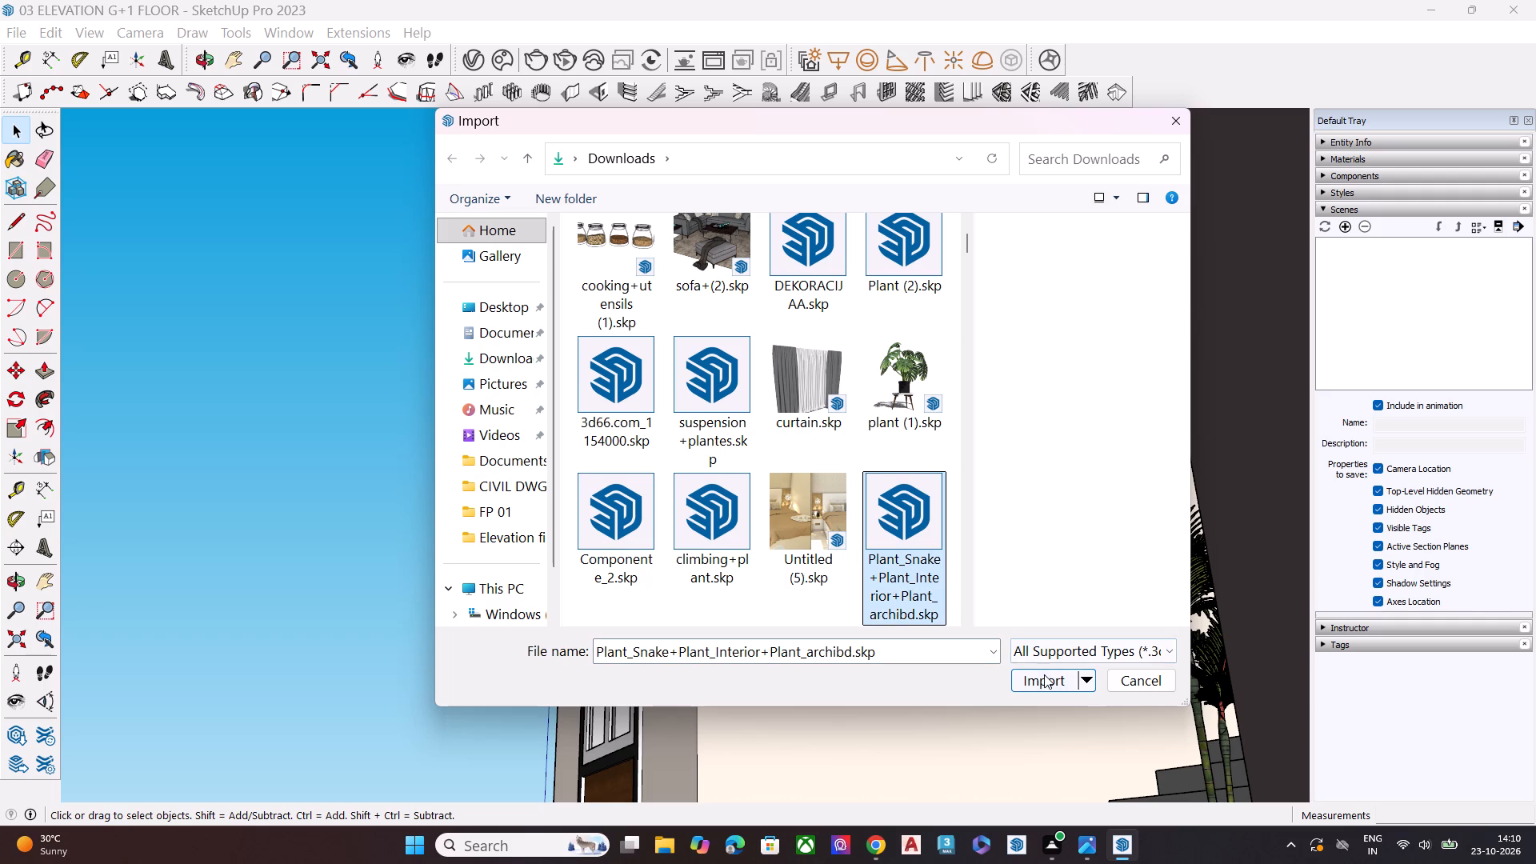
pyautogui.click(1044, 674)
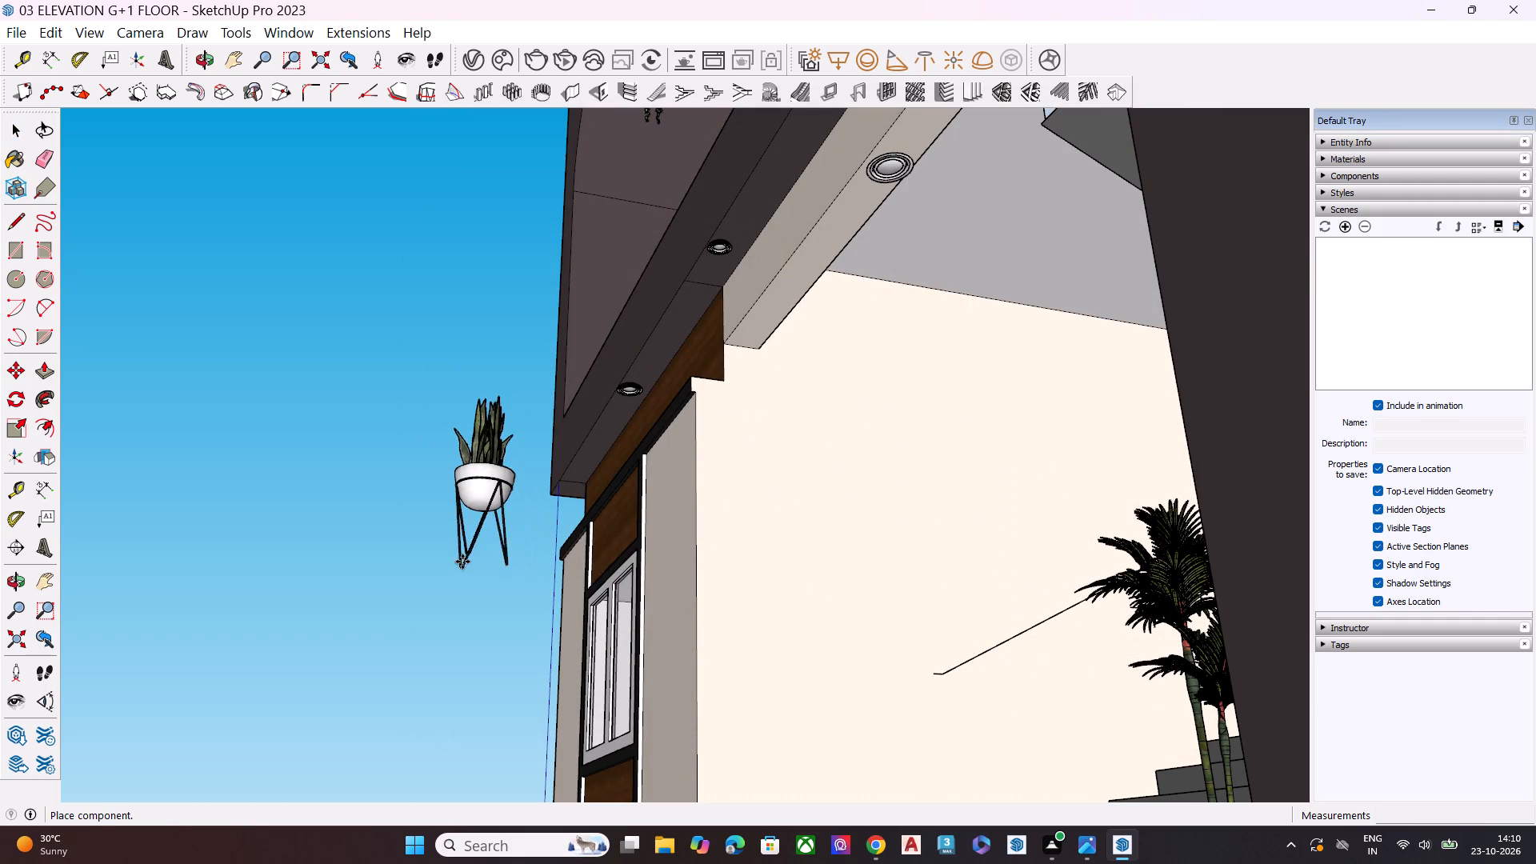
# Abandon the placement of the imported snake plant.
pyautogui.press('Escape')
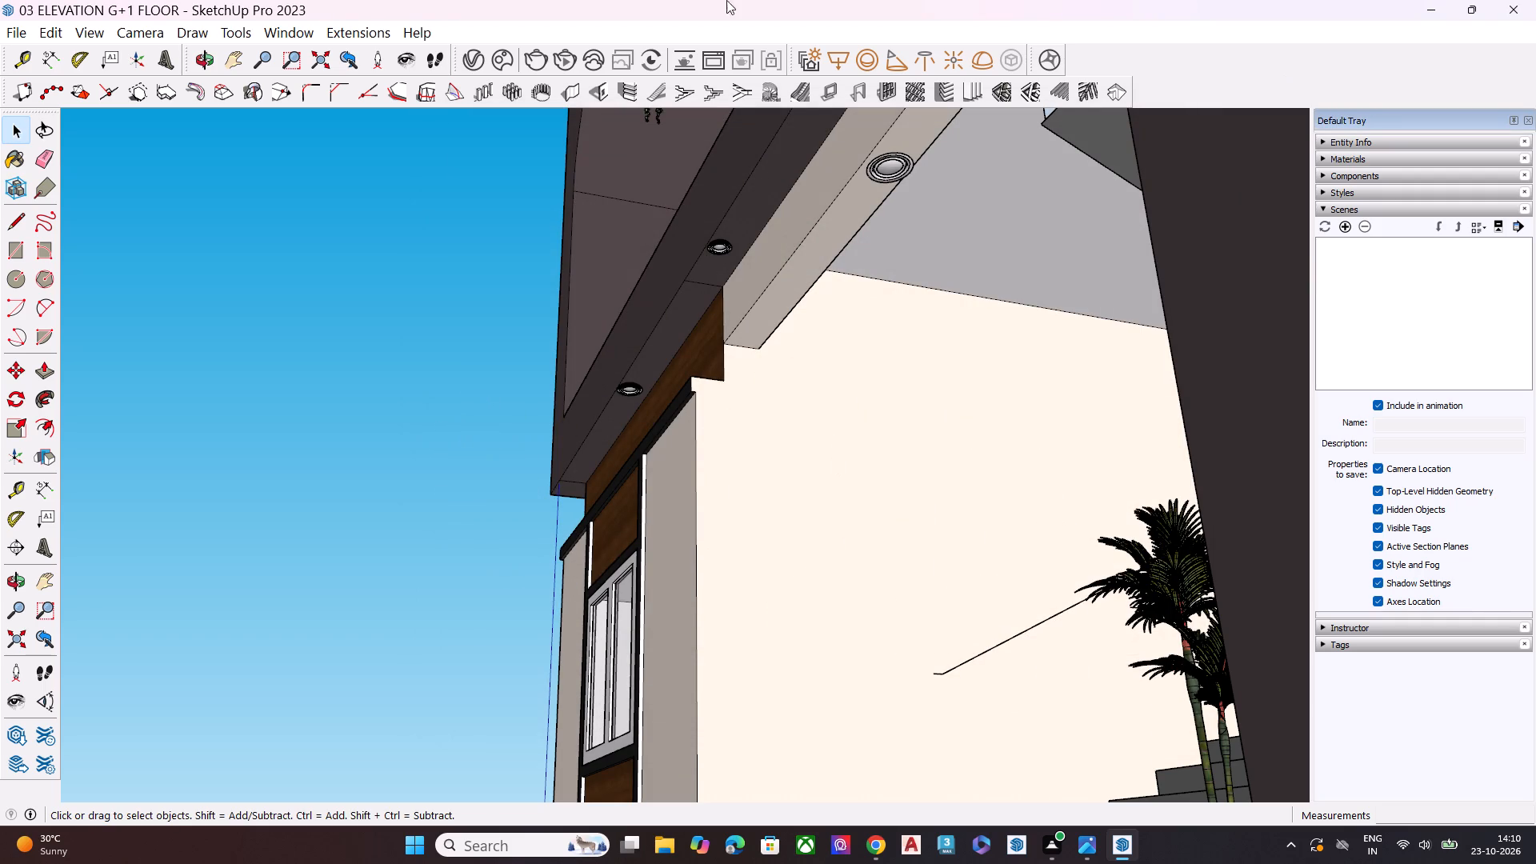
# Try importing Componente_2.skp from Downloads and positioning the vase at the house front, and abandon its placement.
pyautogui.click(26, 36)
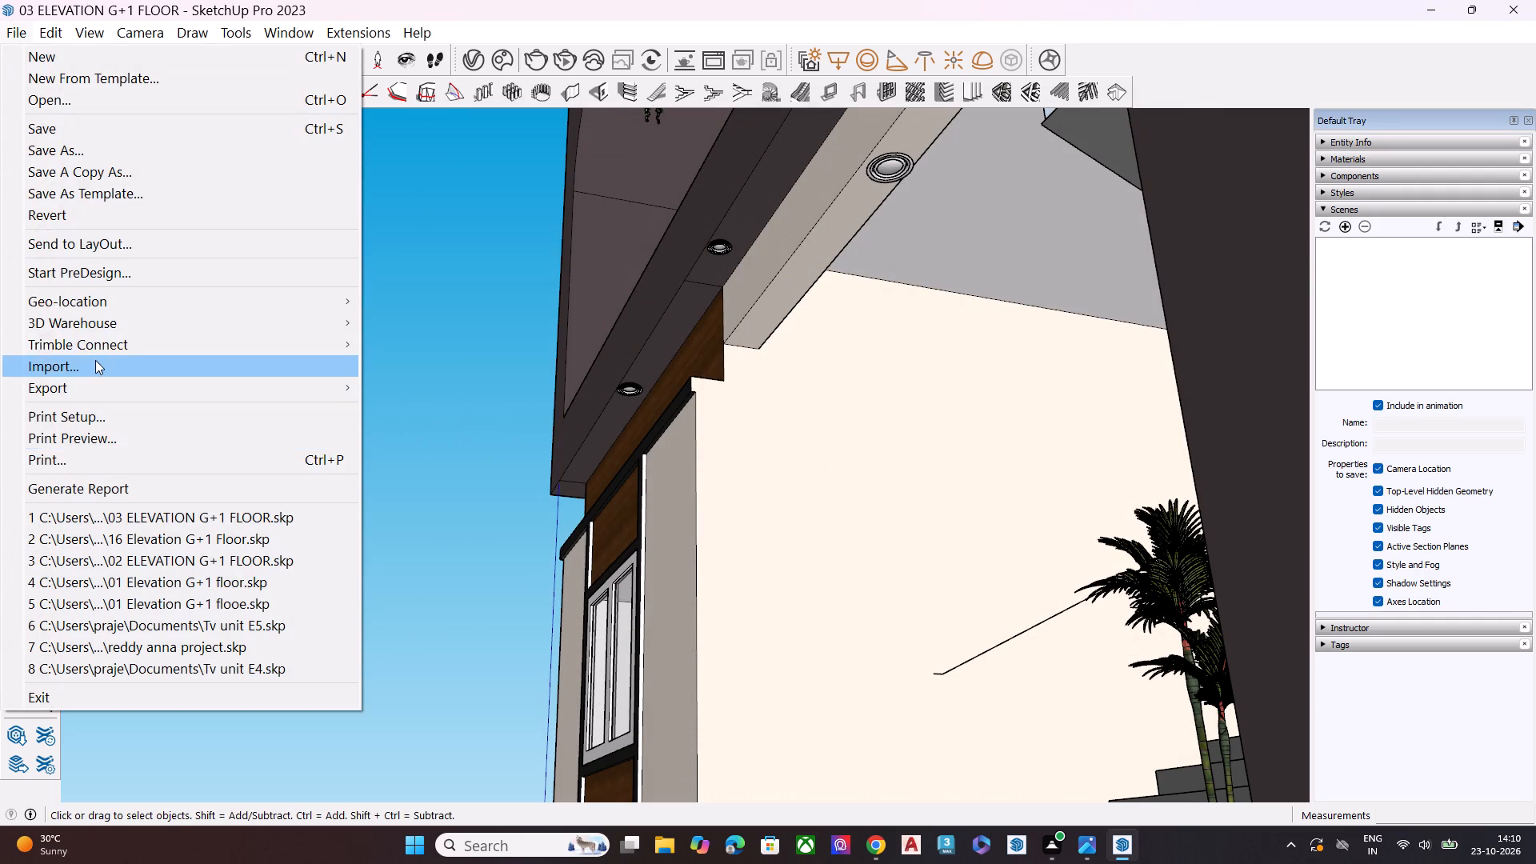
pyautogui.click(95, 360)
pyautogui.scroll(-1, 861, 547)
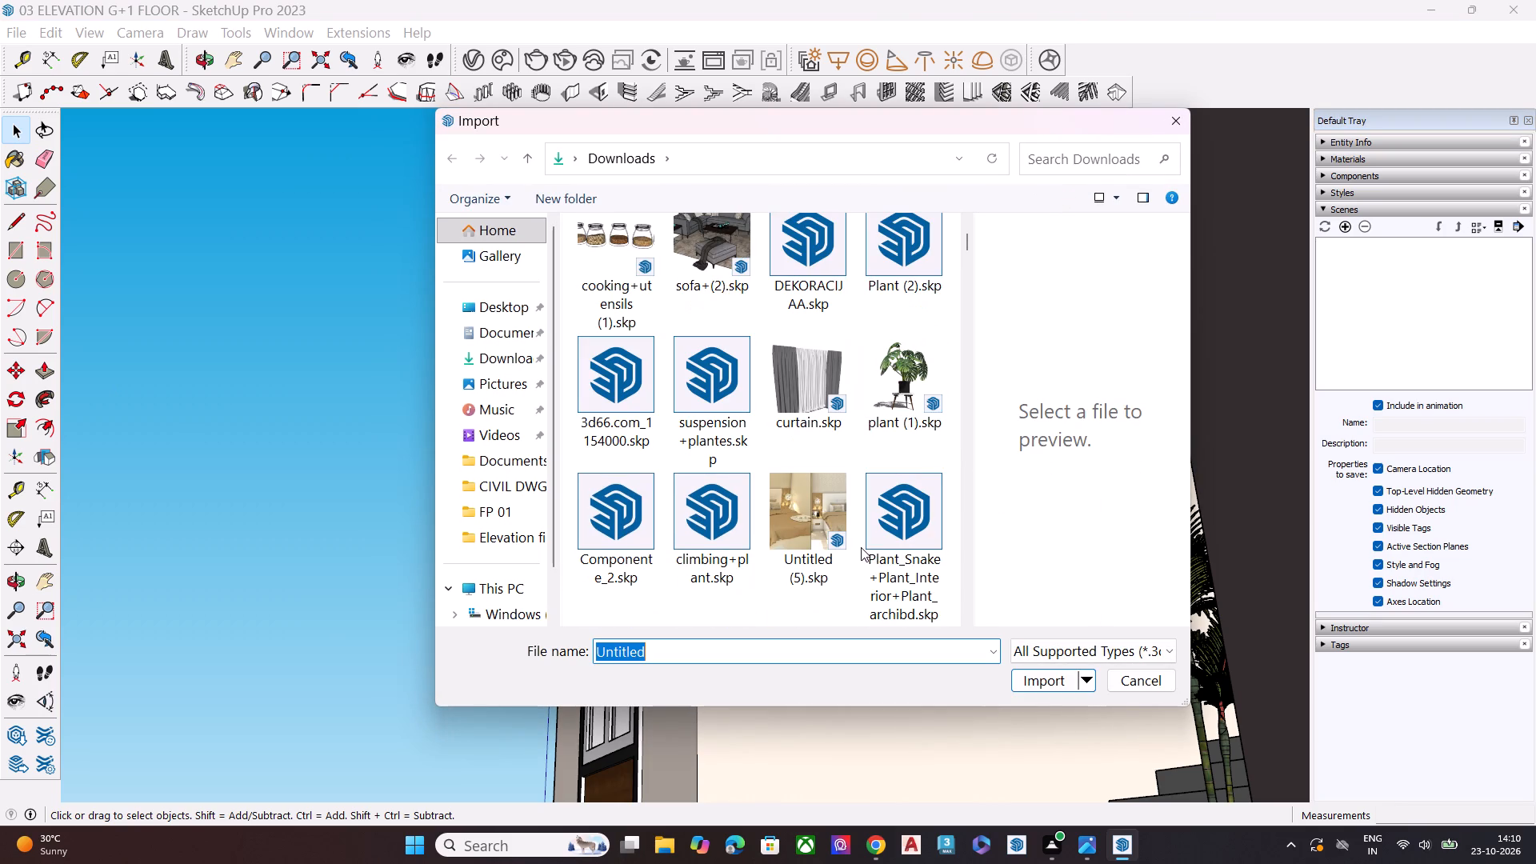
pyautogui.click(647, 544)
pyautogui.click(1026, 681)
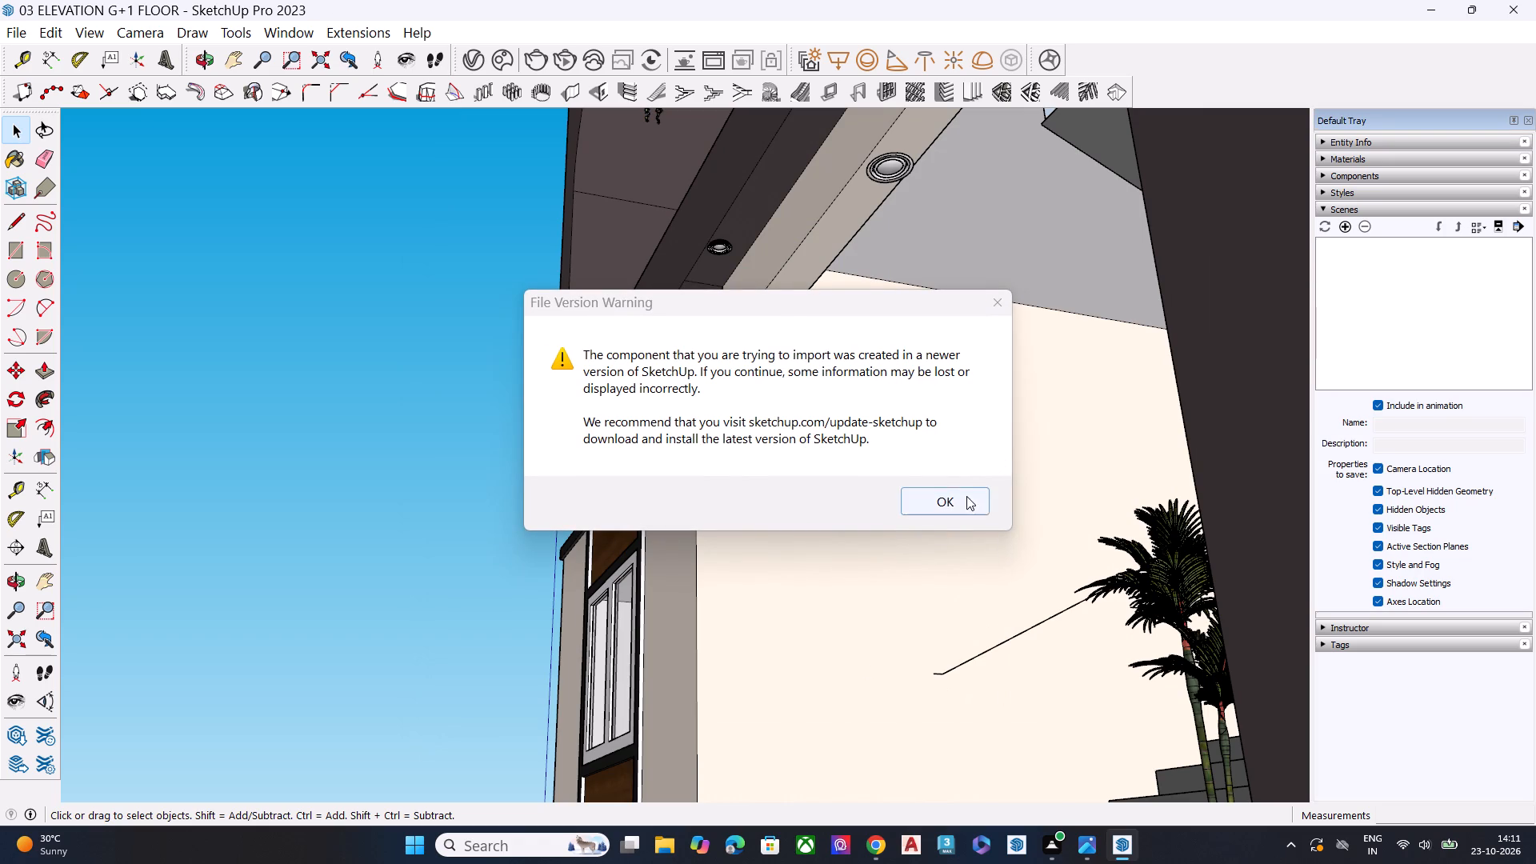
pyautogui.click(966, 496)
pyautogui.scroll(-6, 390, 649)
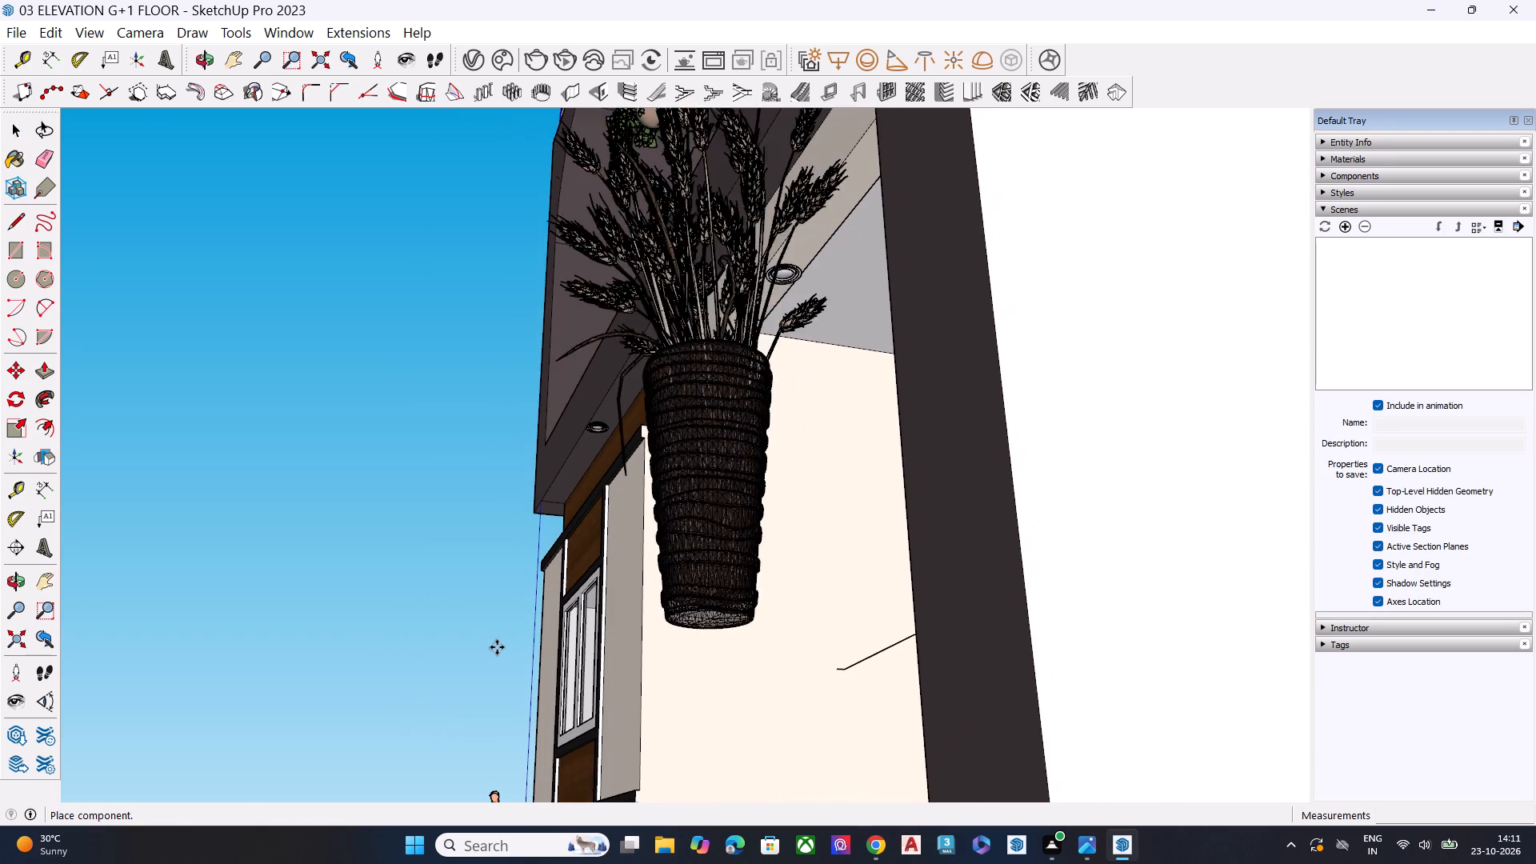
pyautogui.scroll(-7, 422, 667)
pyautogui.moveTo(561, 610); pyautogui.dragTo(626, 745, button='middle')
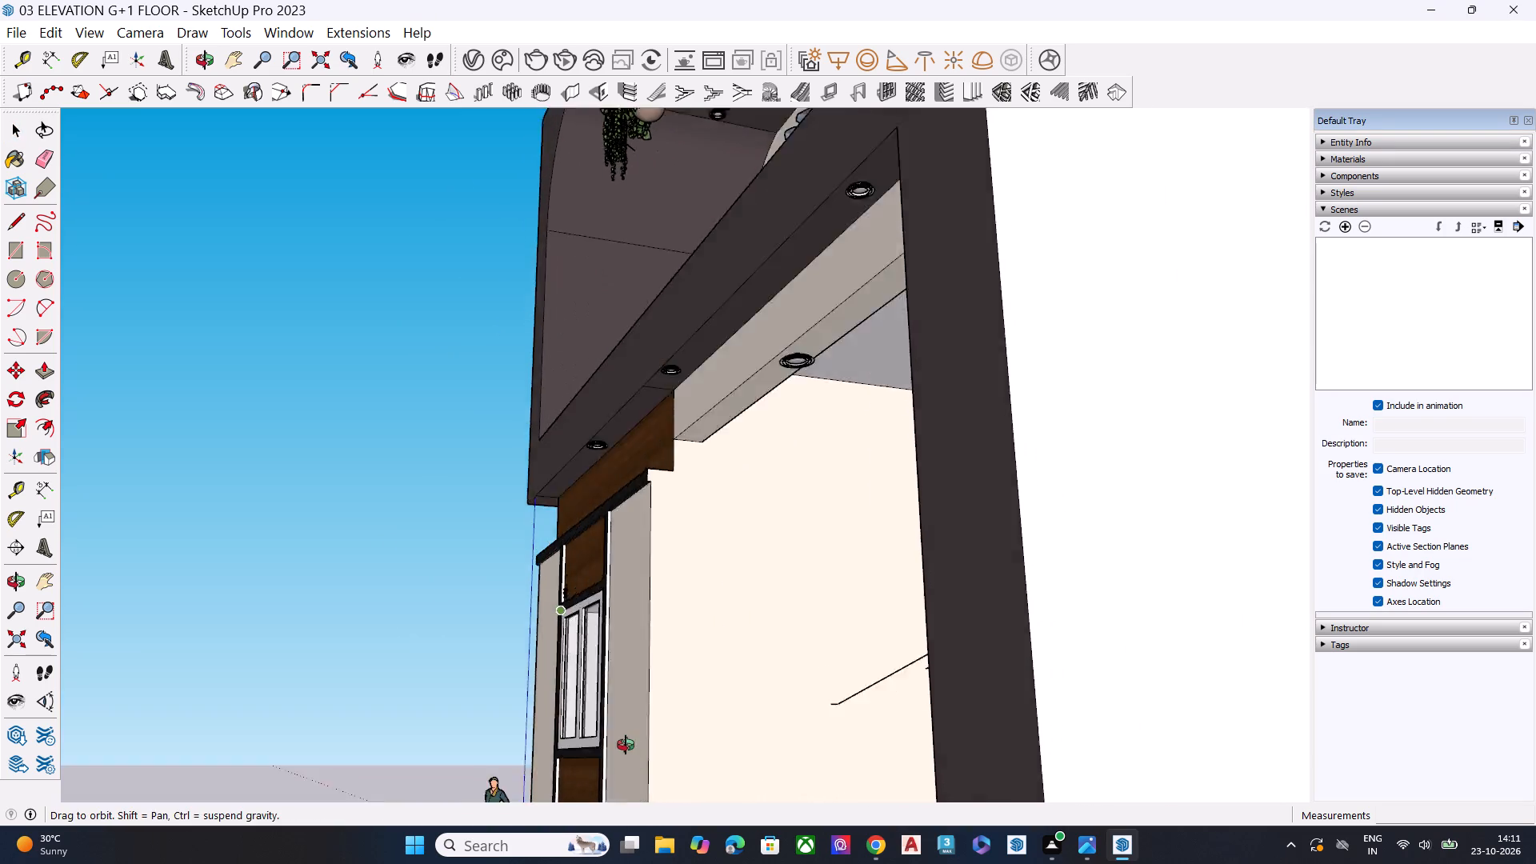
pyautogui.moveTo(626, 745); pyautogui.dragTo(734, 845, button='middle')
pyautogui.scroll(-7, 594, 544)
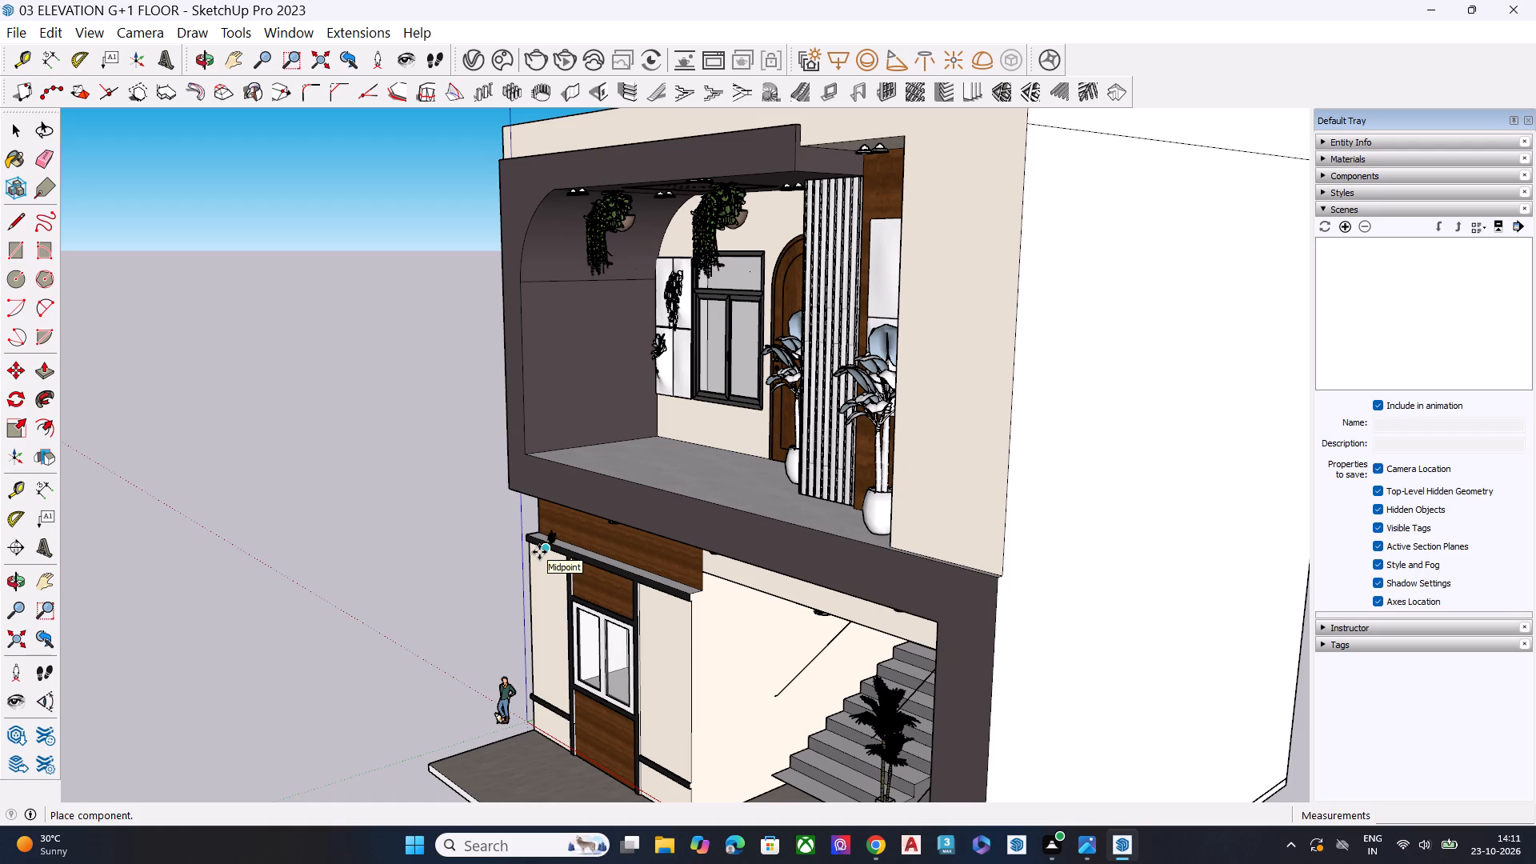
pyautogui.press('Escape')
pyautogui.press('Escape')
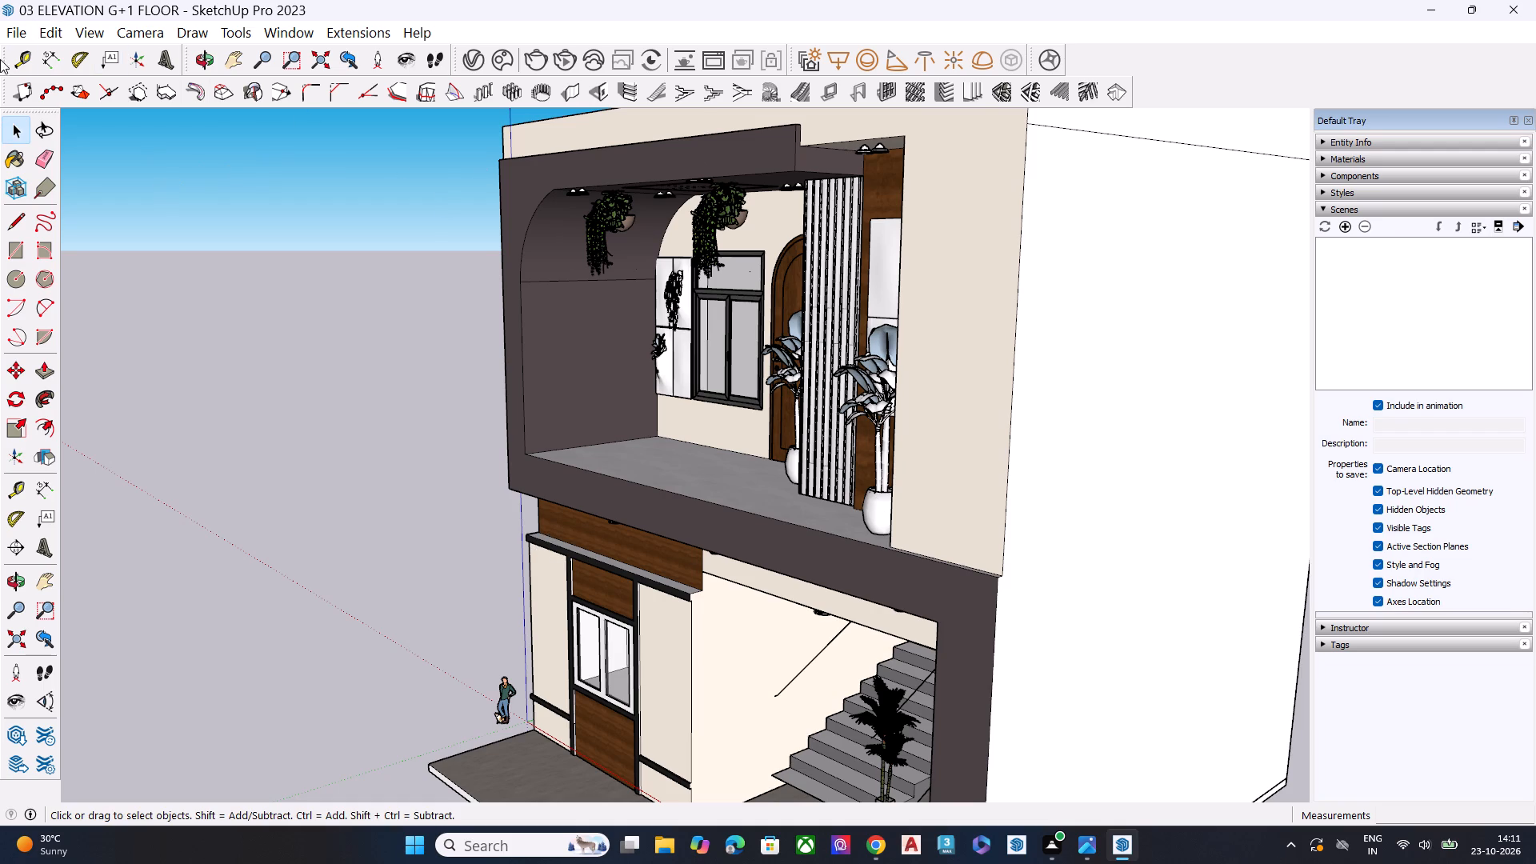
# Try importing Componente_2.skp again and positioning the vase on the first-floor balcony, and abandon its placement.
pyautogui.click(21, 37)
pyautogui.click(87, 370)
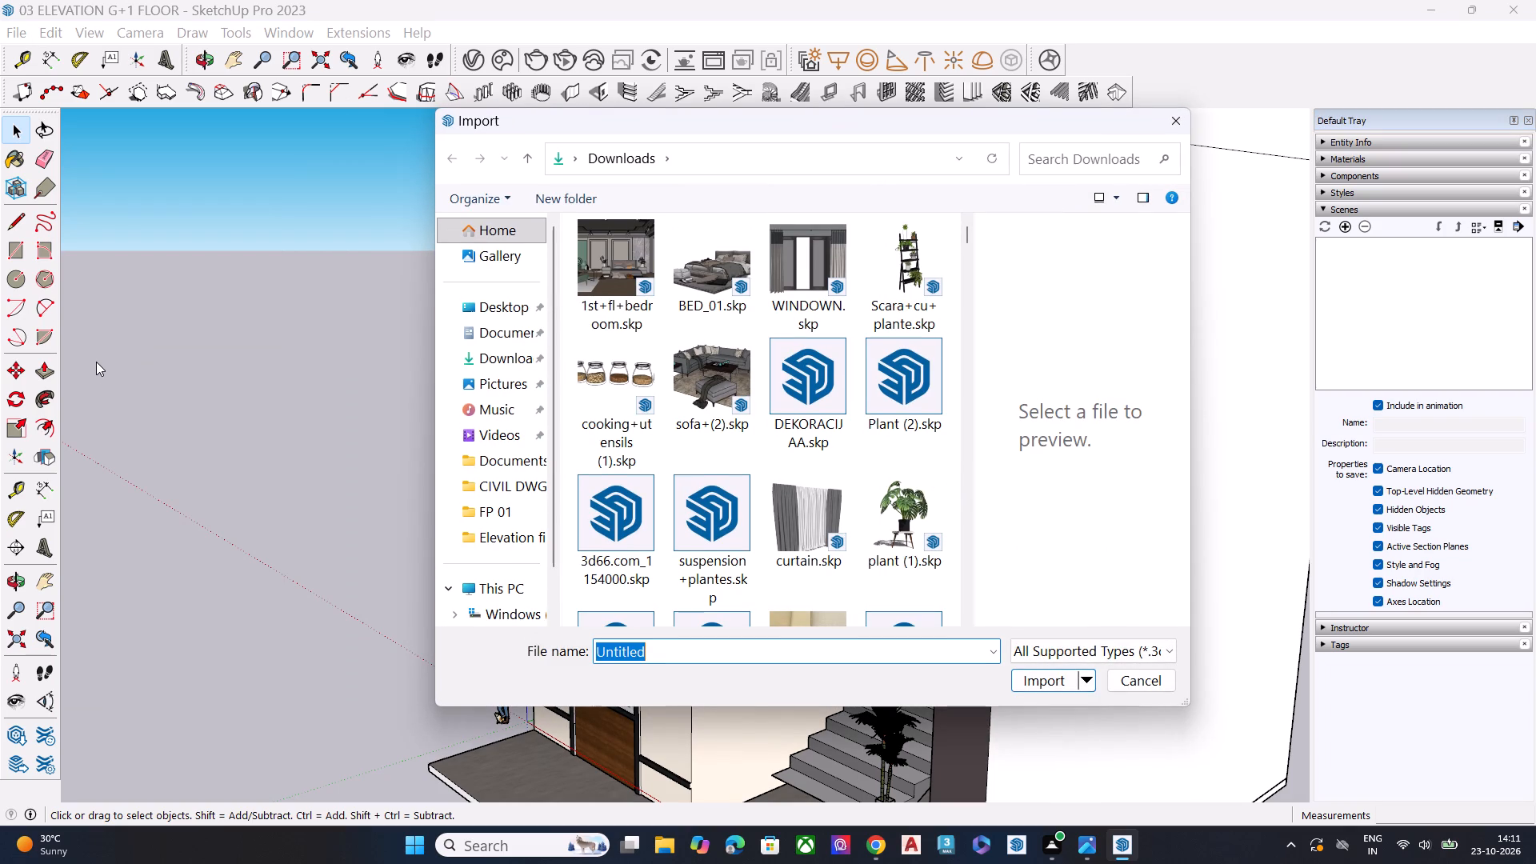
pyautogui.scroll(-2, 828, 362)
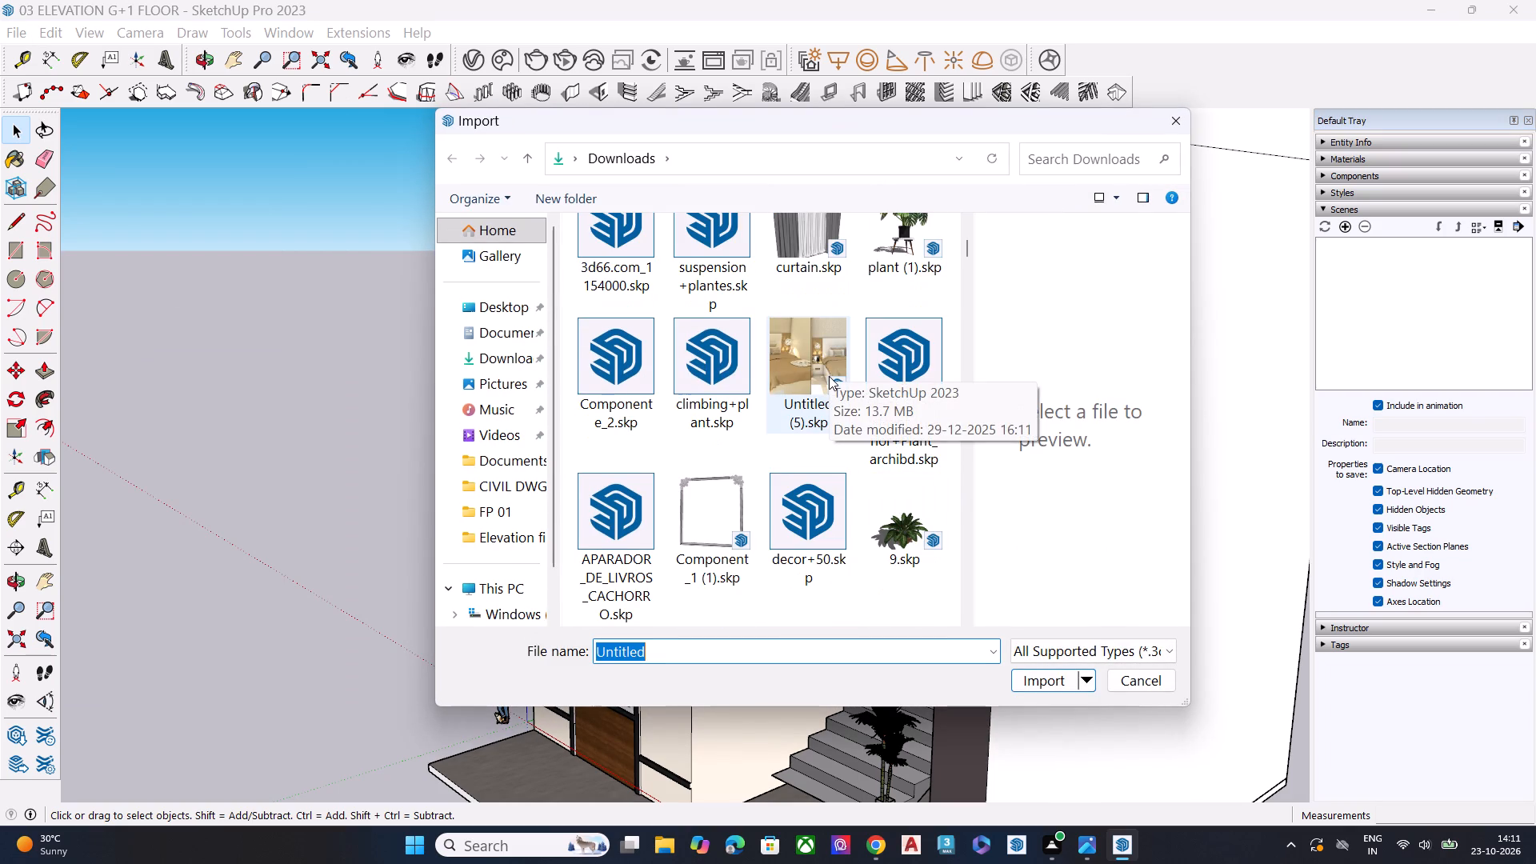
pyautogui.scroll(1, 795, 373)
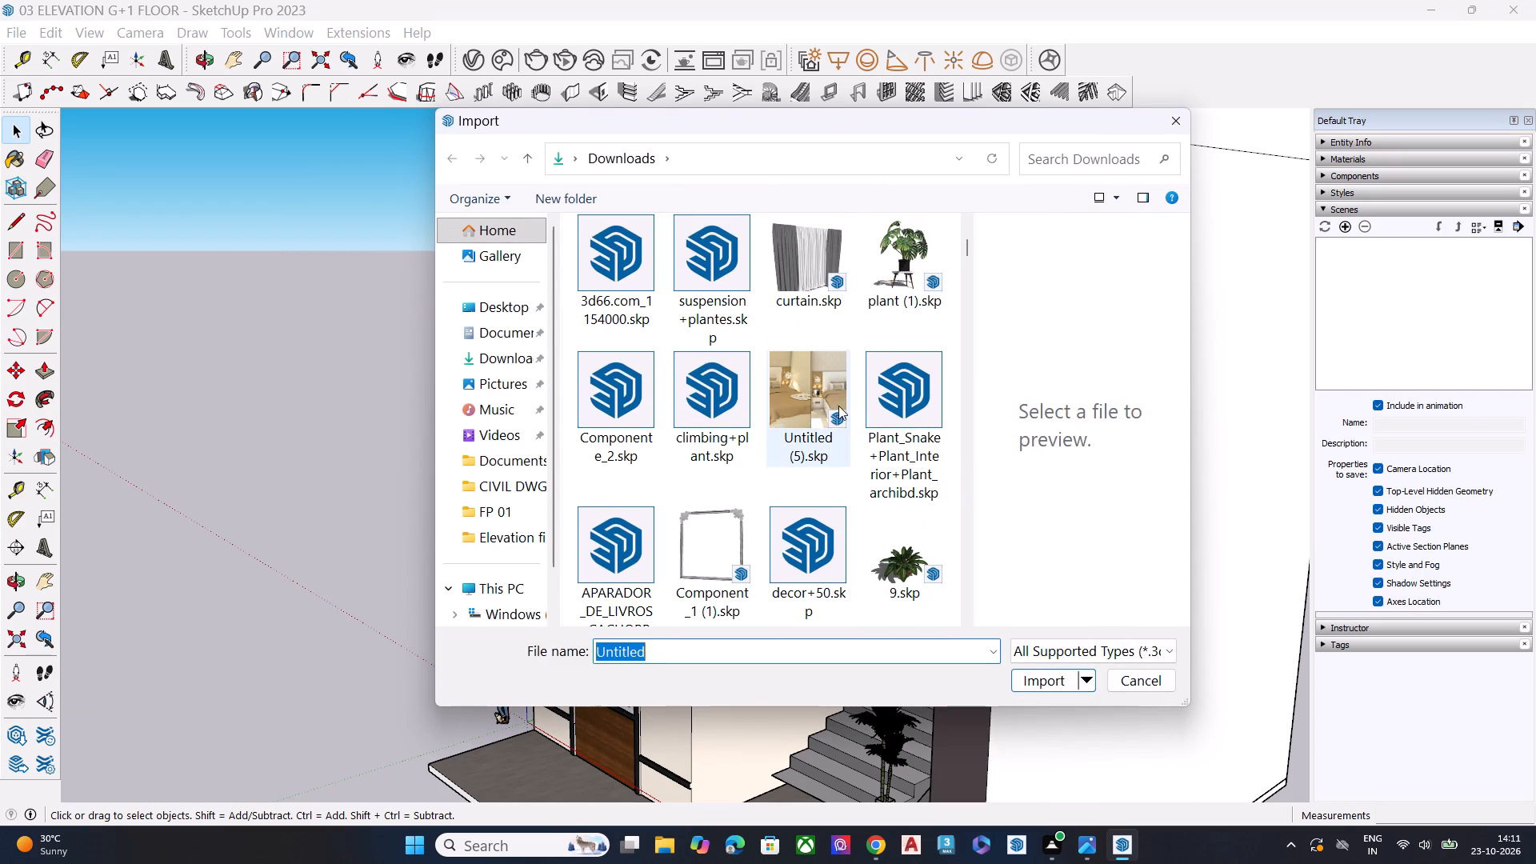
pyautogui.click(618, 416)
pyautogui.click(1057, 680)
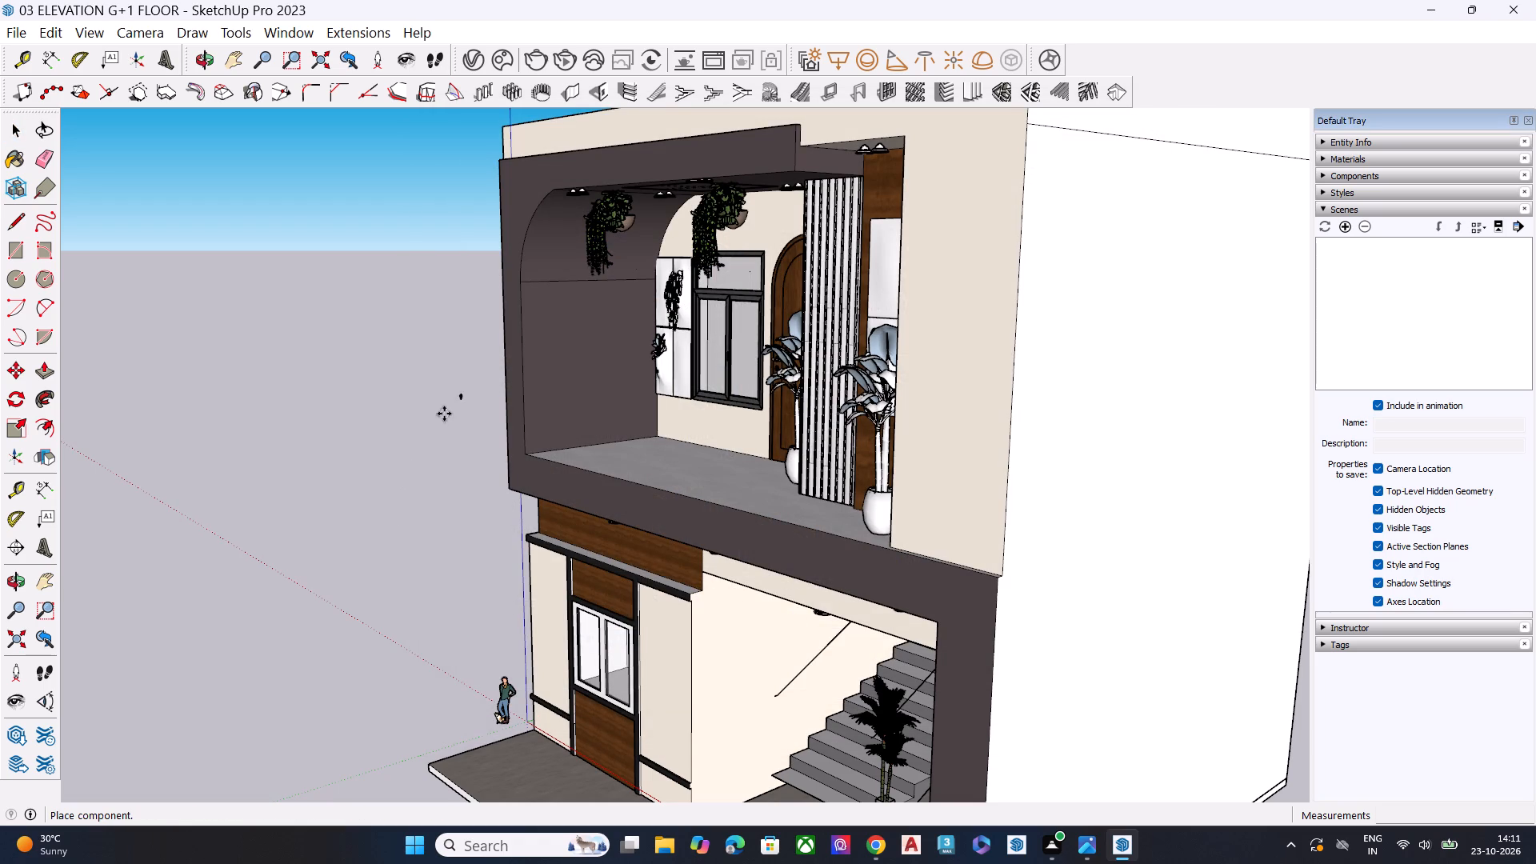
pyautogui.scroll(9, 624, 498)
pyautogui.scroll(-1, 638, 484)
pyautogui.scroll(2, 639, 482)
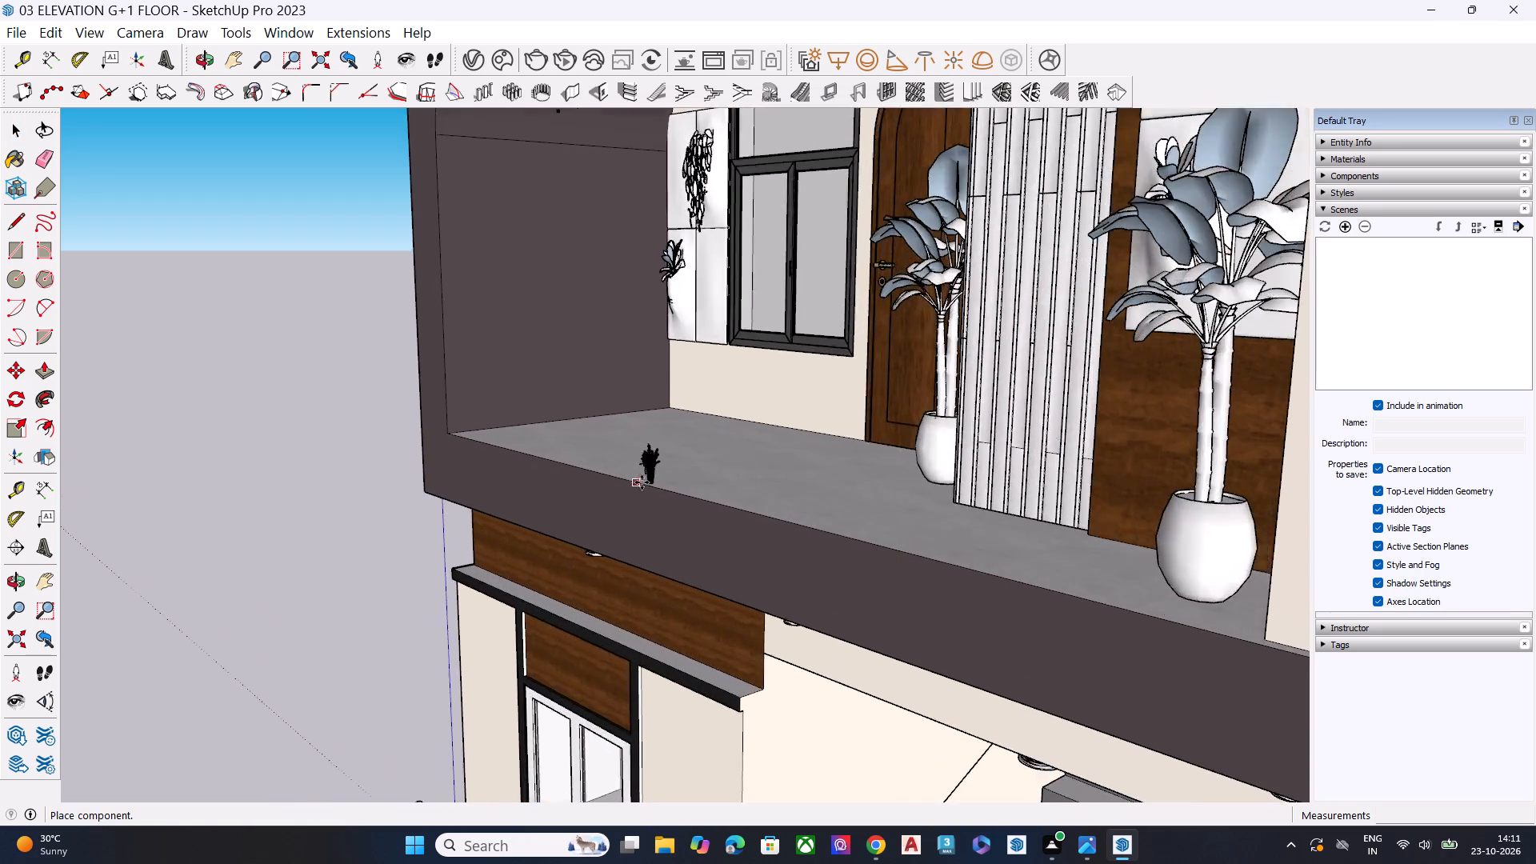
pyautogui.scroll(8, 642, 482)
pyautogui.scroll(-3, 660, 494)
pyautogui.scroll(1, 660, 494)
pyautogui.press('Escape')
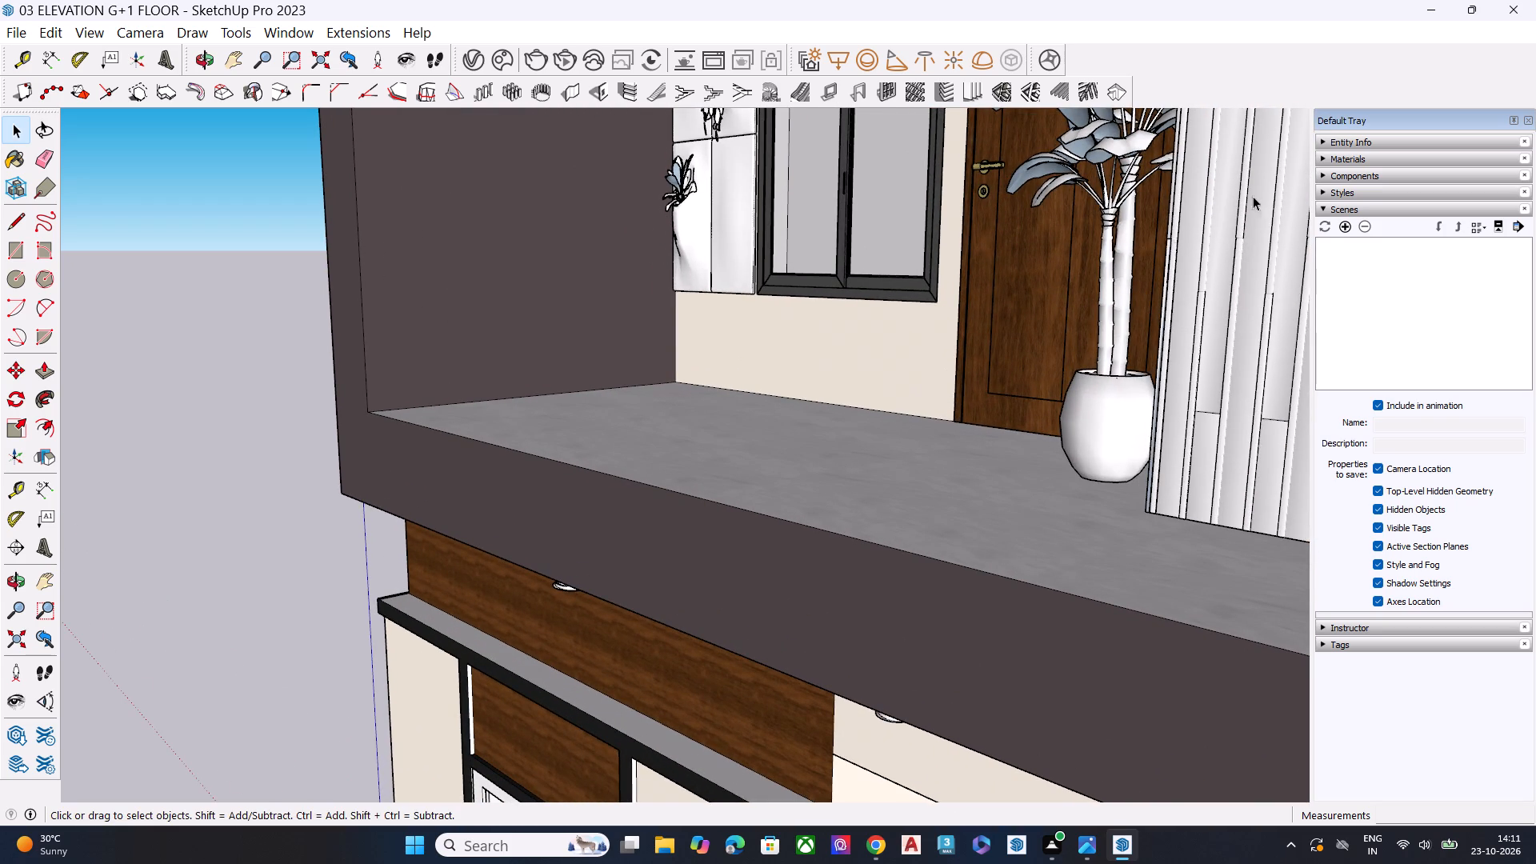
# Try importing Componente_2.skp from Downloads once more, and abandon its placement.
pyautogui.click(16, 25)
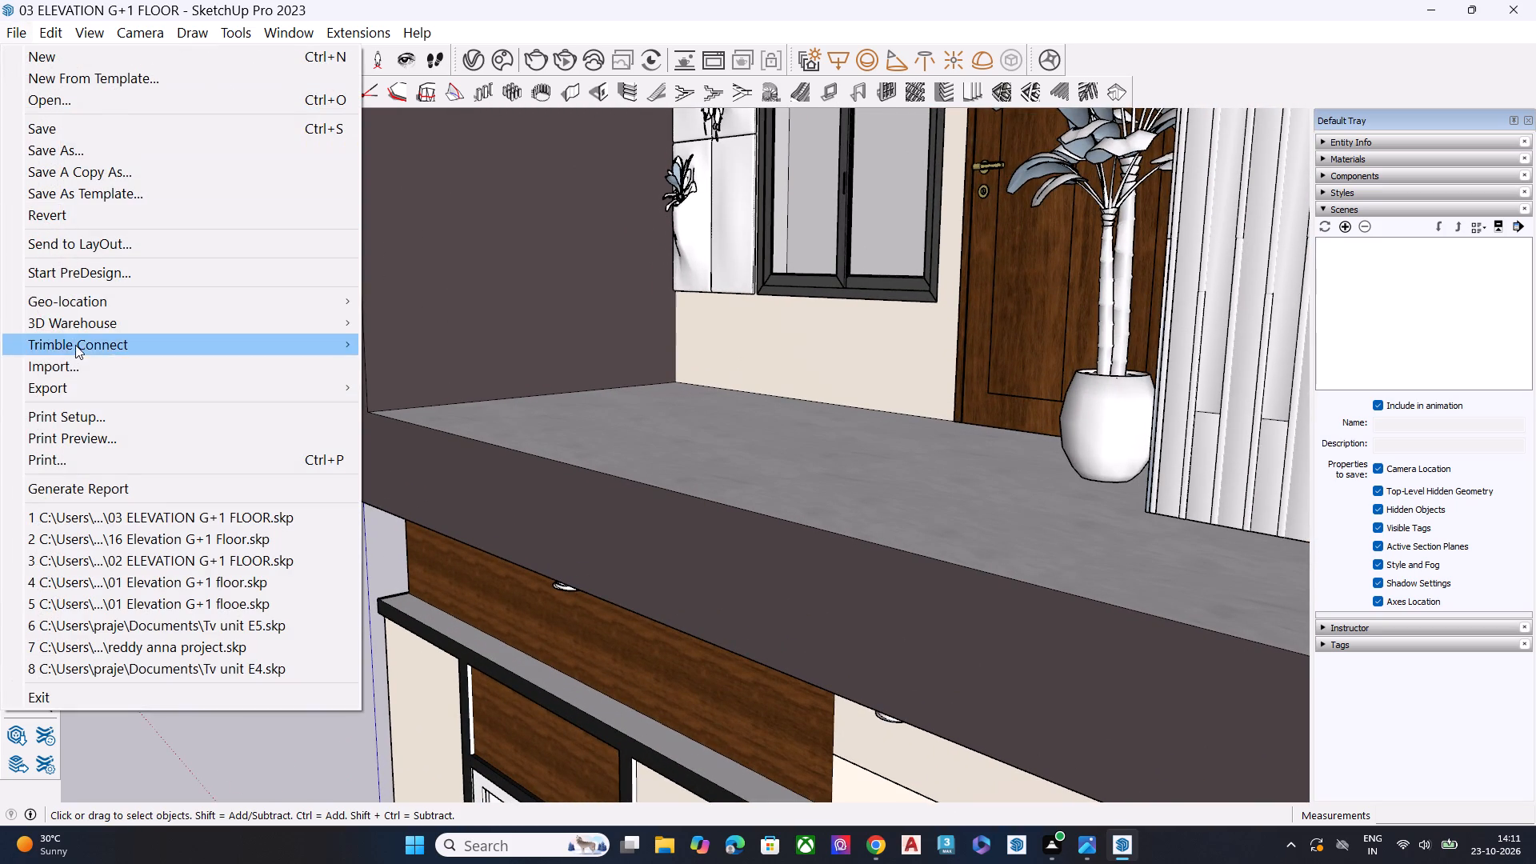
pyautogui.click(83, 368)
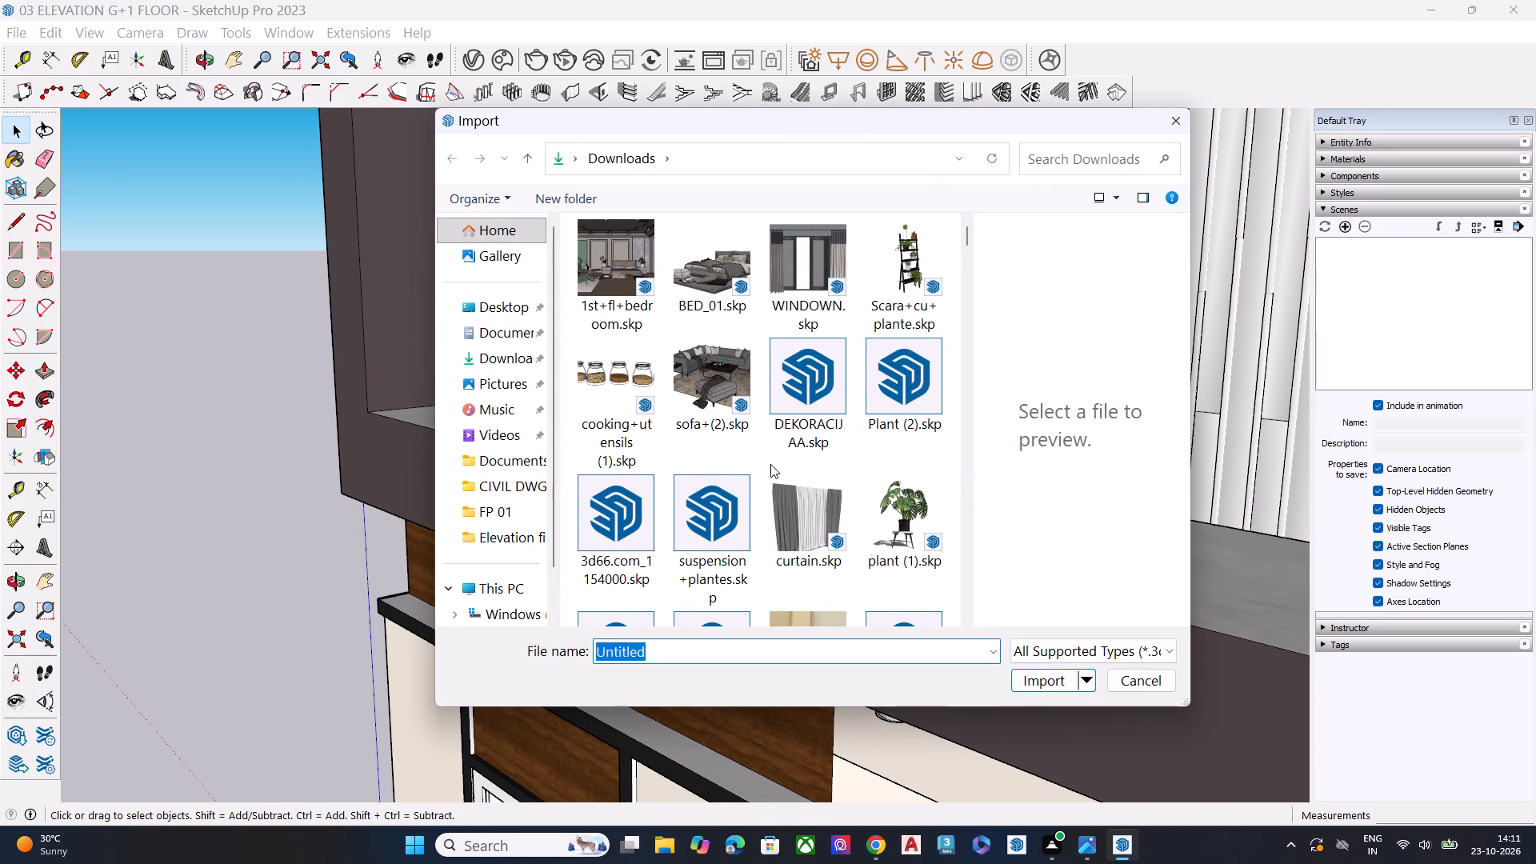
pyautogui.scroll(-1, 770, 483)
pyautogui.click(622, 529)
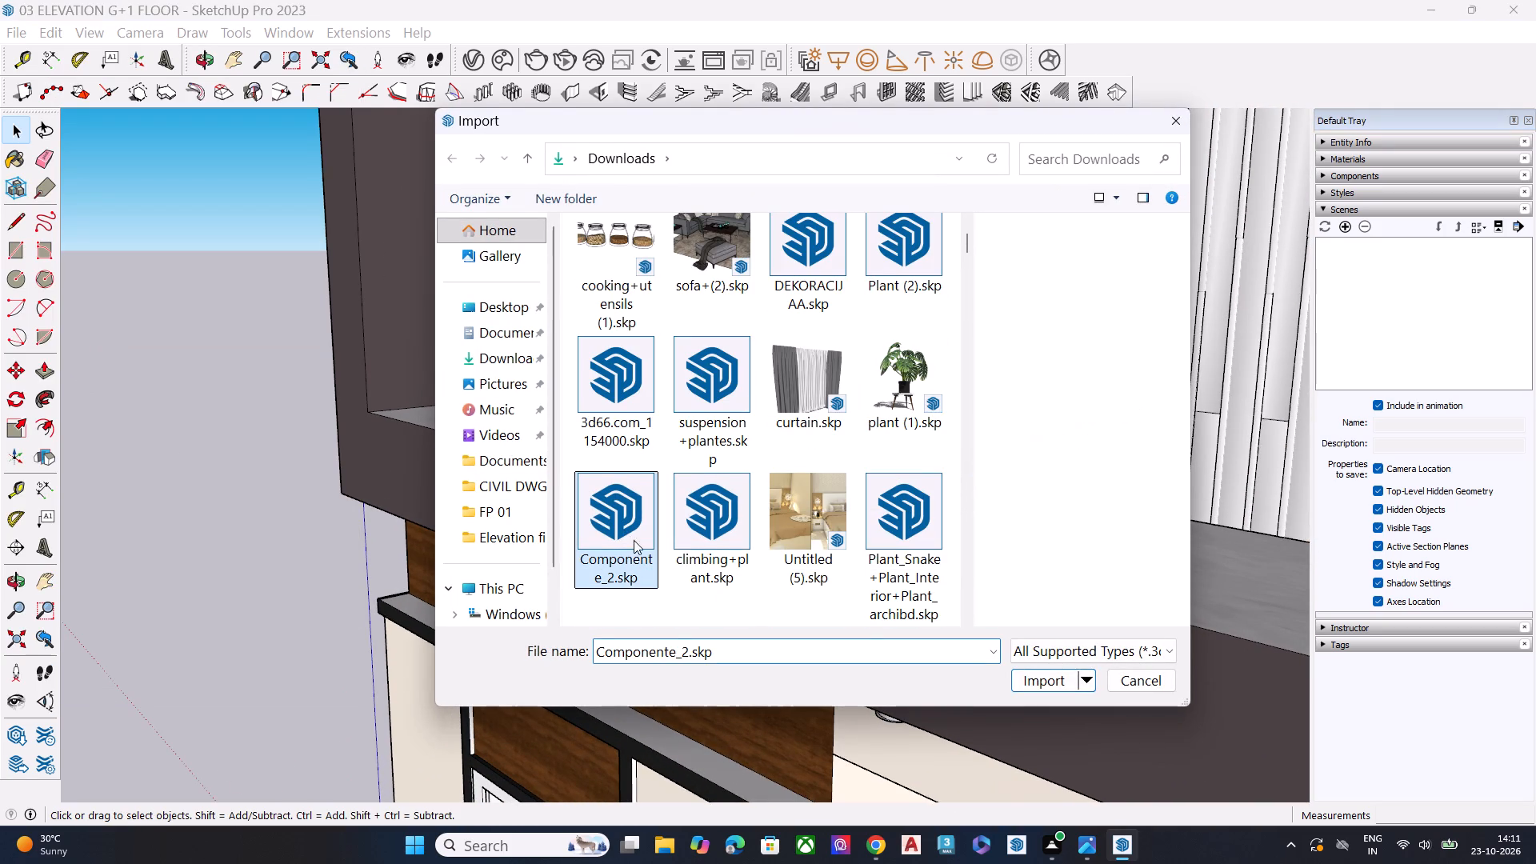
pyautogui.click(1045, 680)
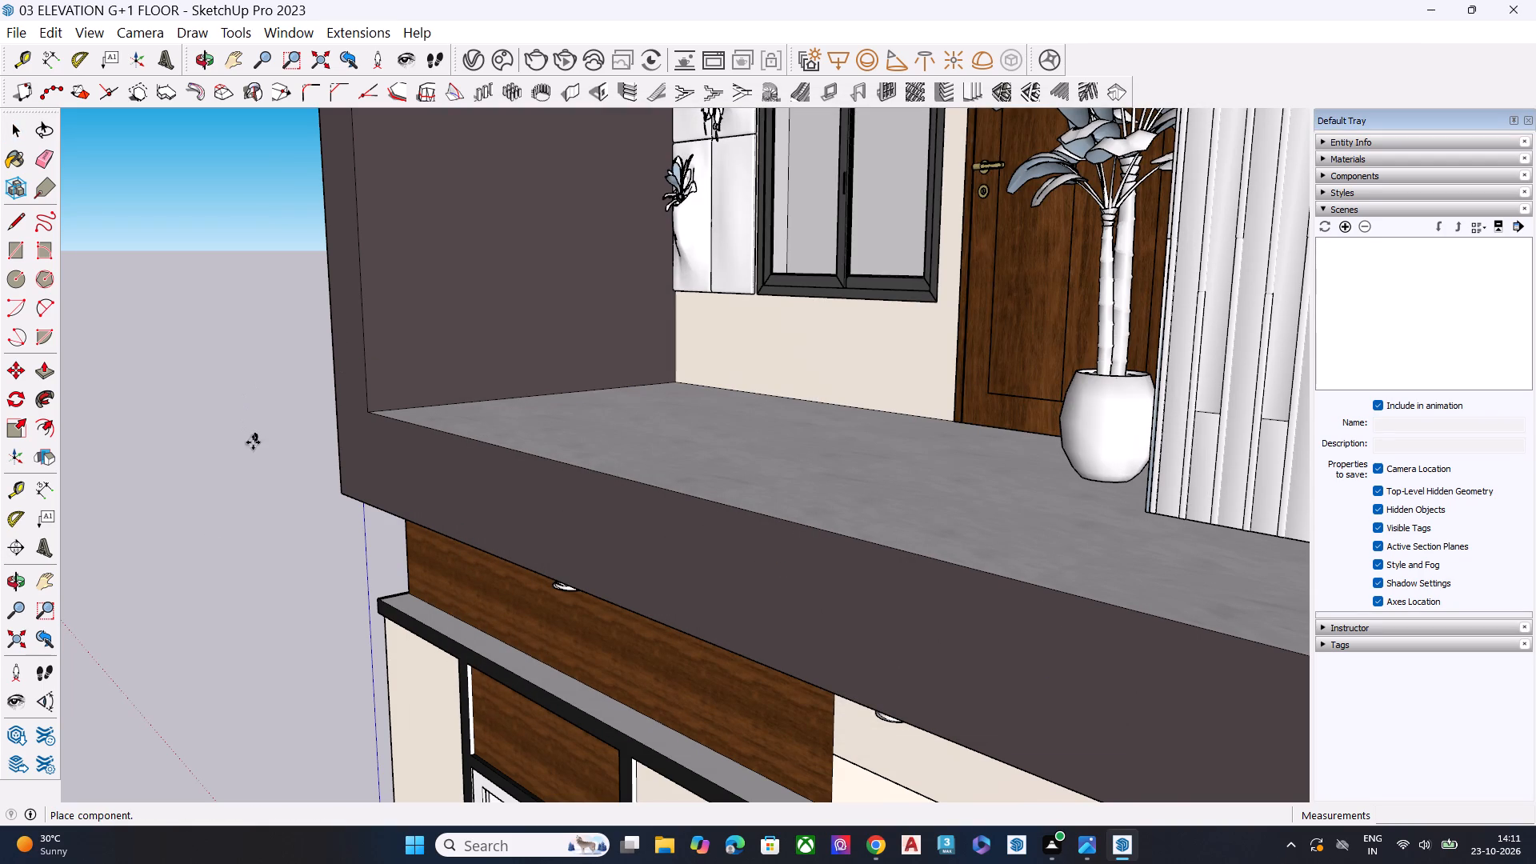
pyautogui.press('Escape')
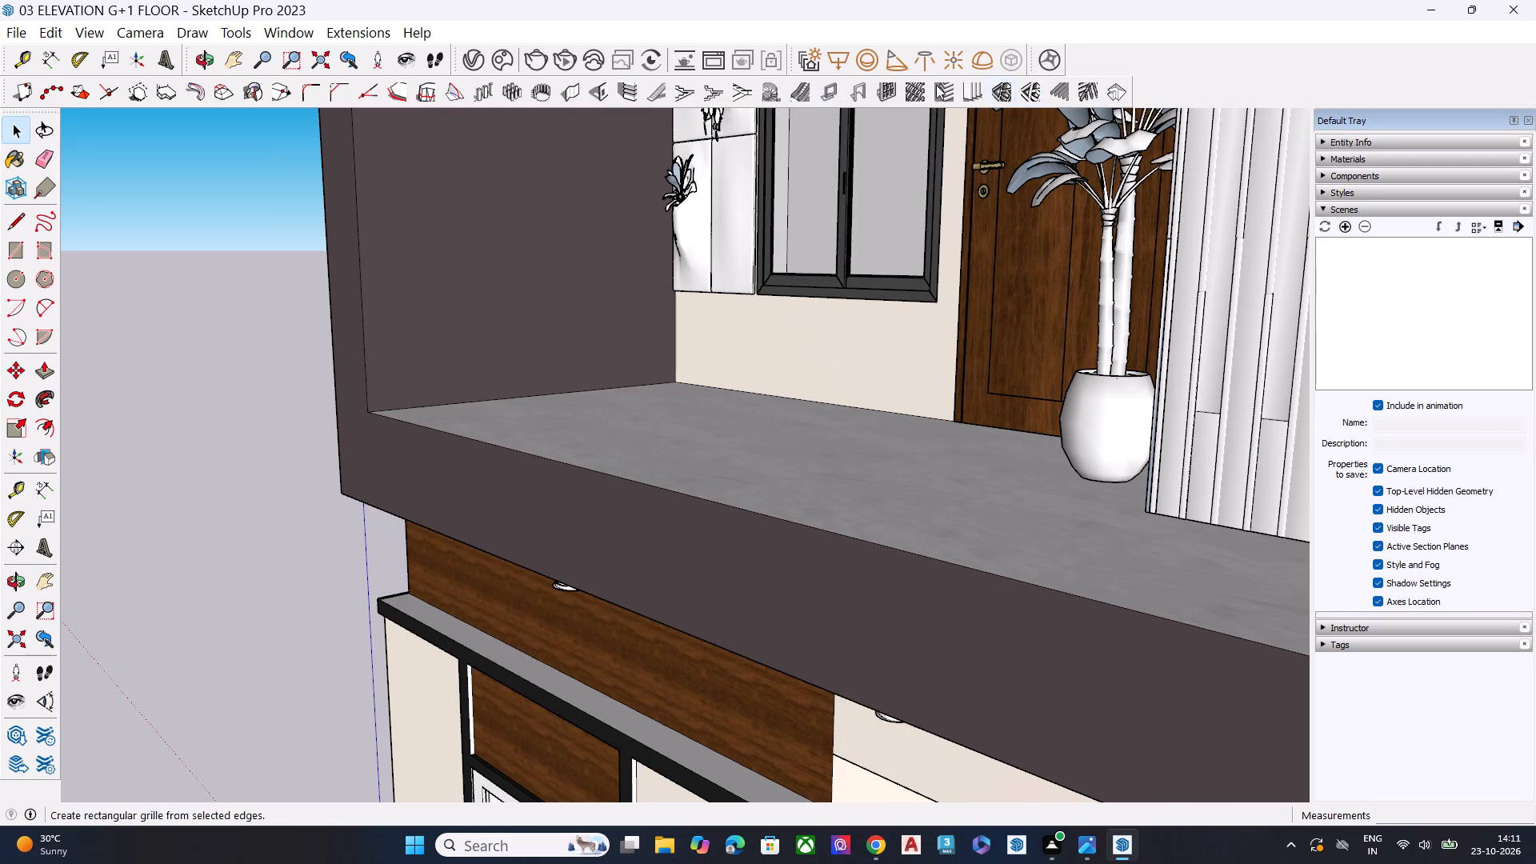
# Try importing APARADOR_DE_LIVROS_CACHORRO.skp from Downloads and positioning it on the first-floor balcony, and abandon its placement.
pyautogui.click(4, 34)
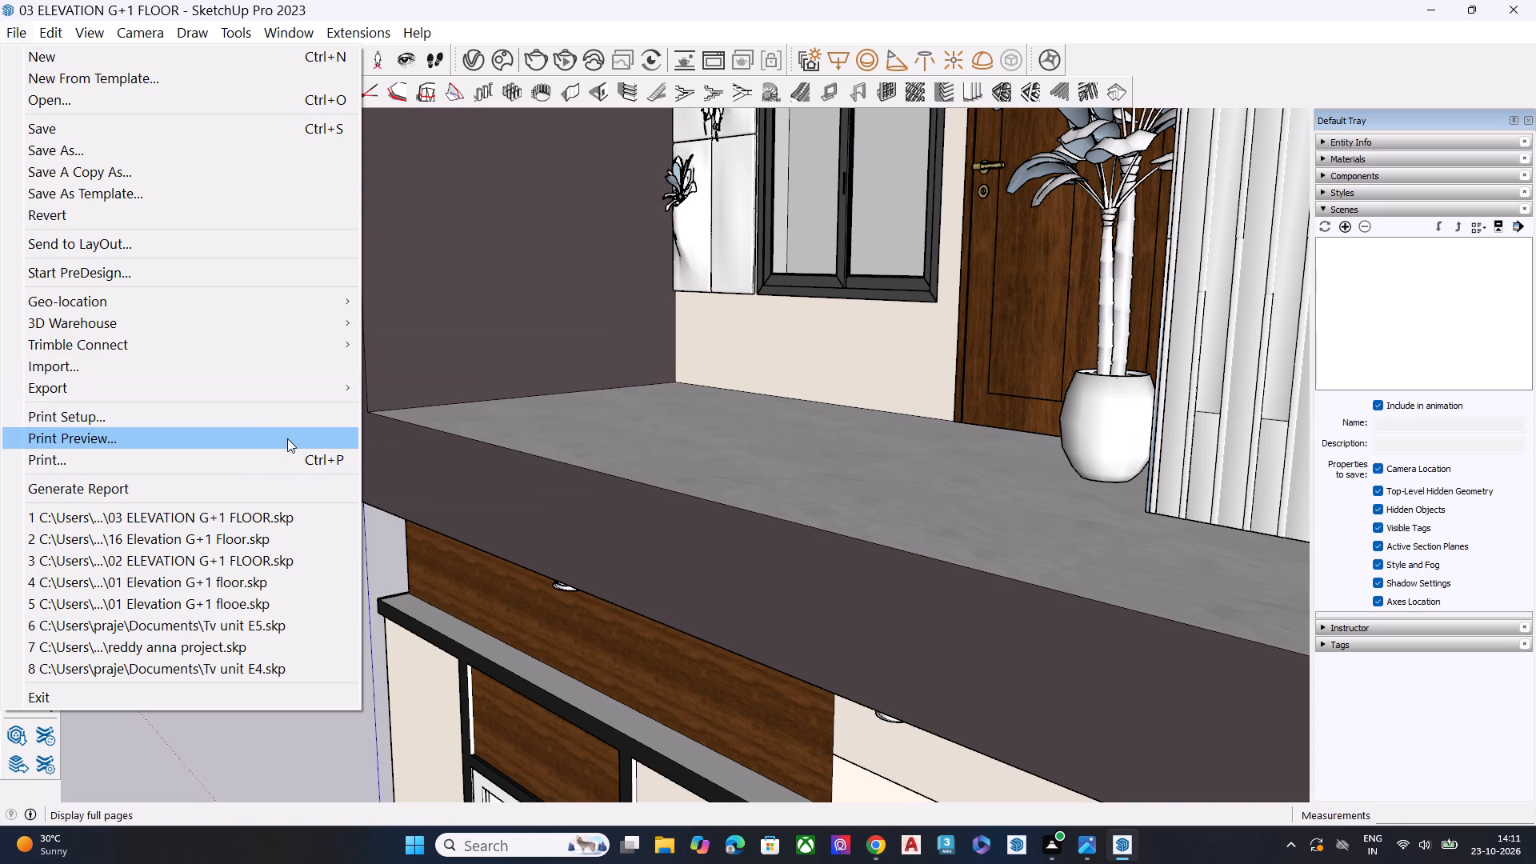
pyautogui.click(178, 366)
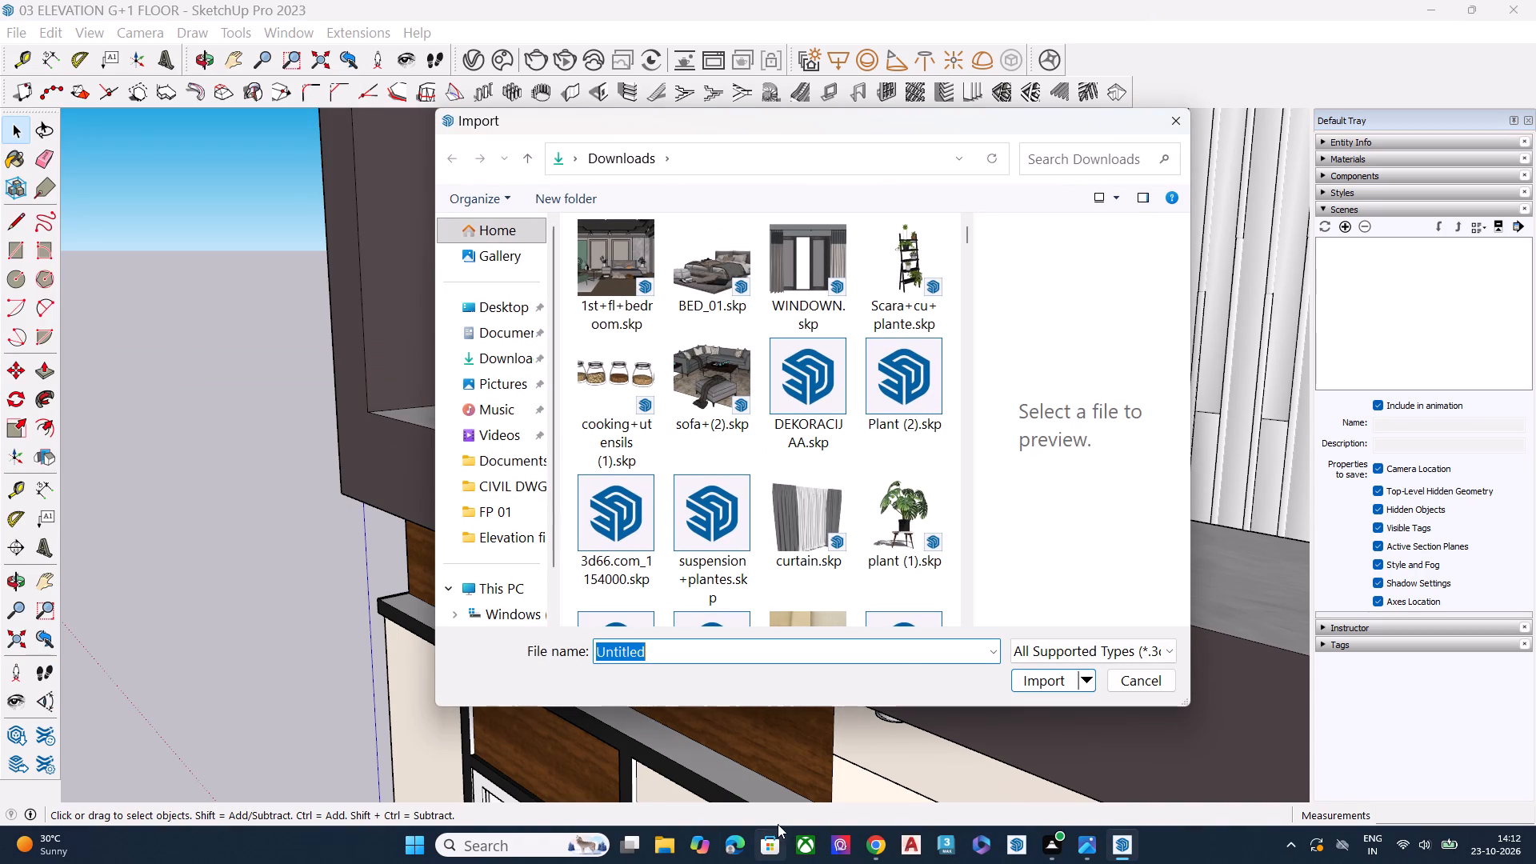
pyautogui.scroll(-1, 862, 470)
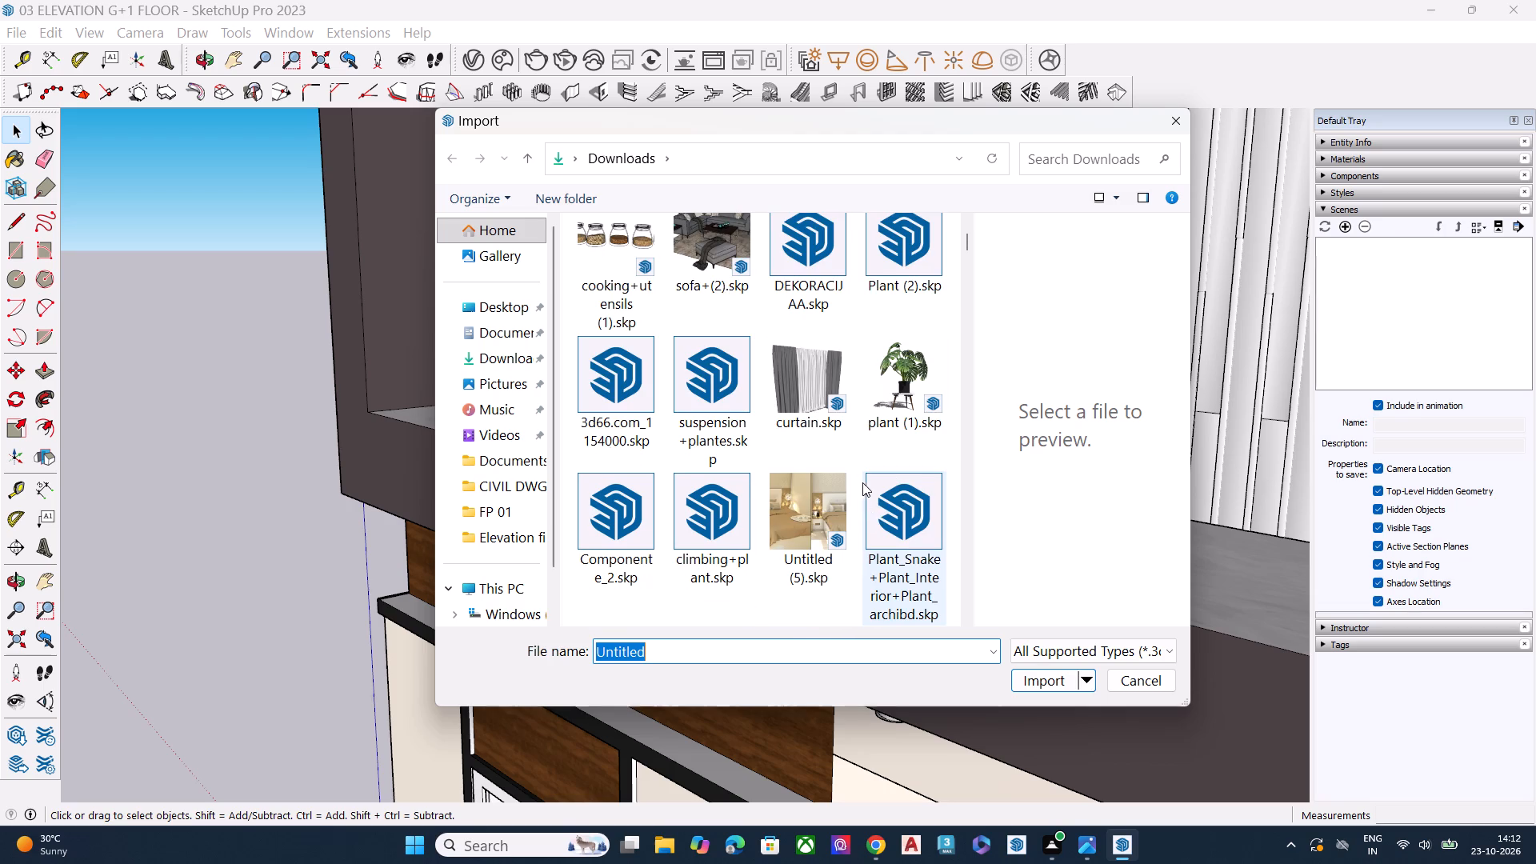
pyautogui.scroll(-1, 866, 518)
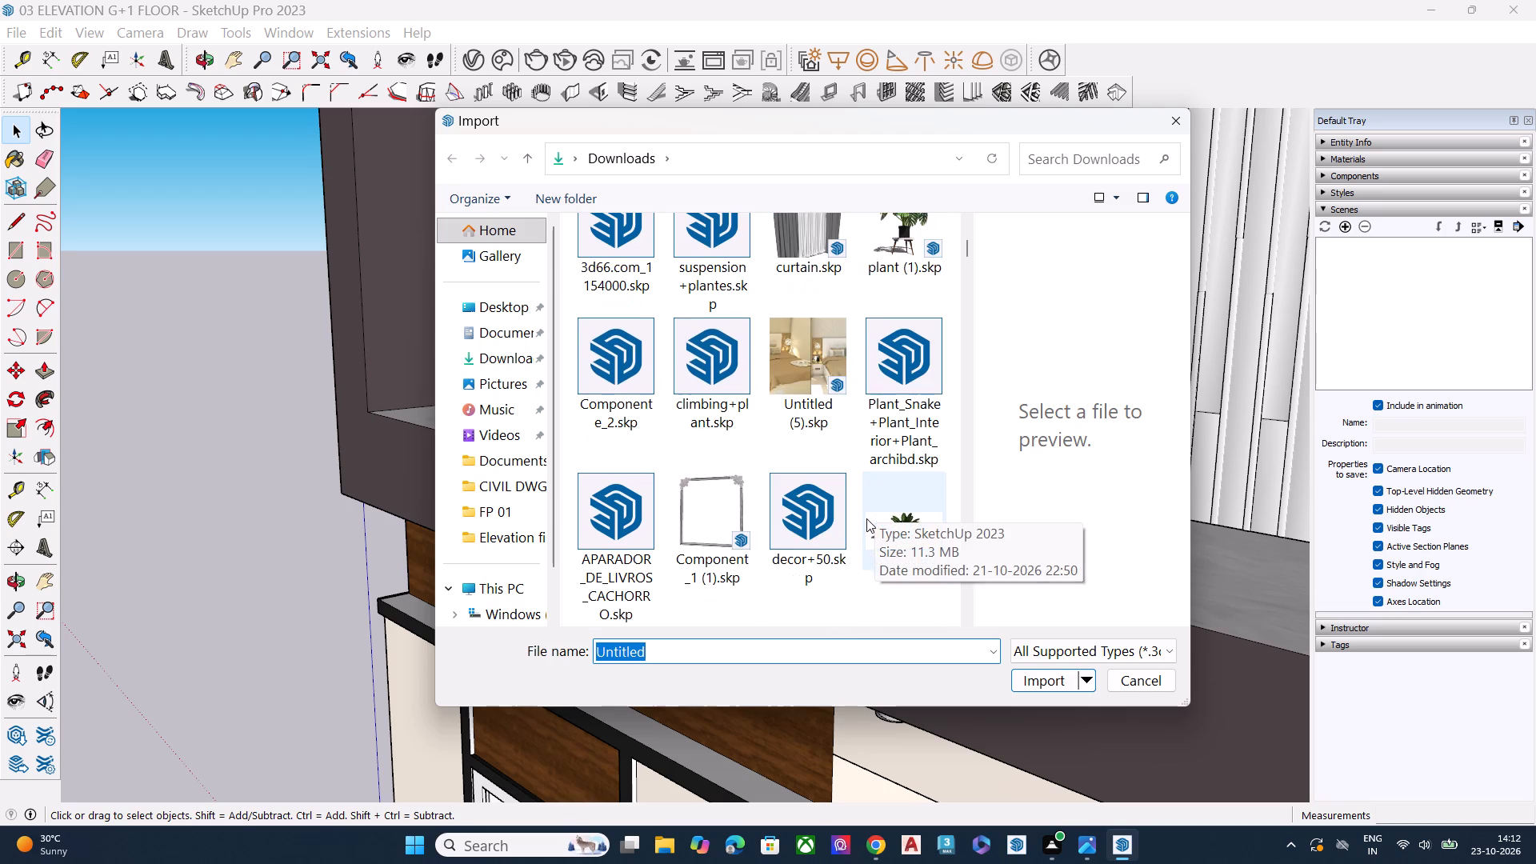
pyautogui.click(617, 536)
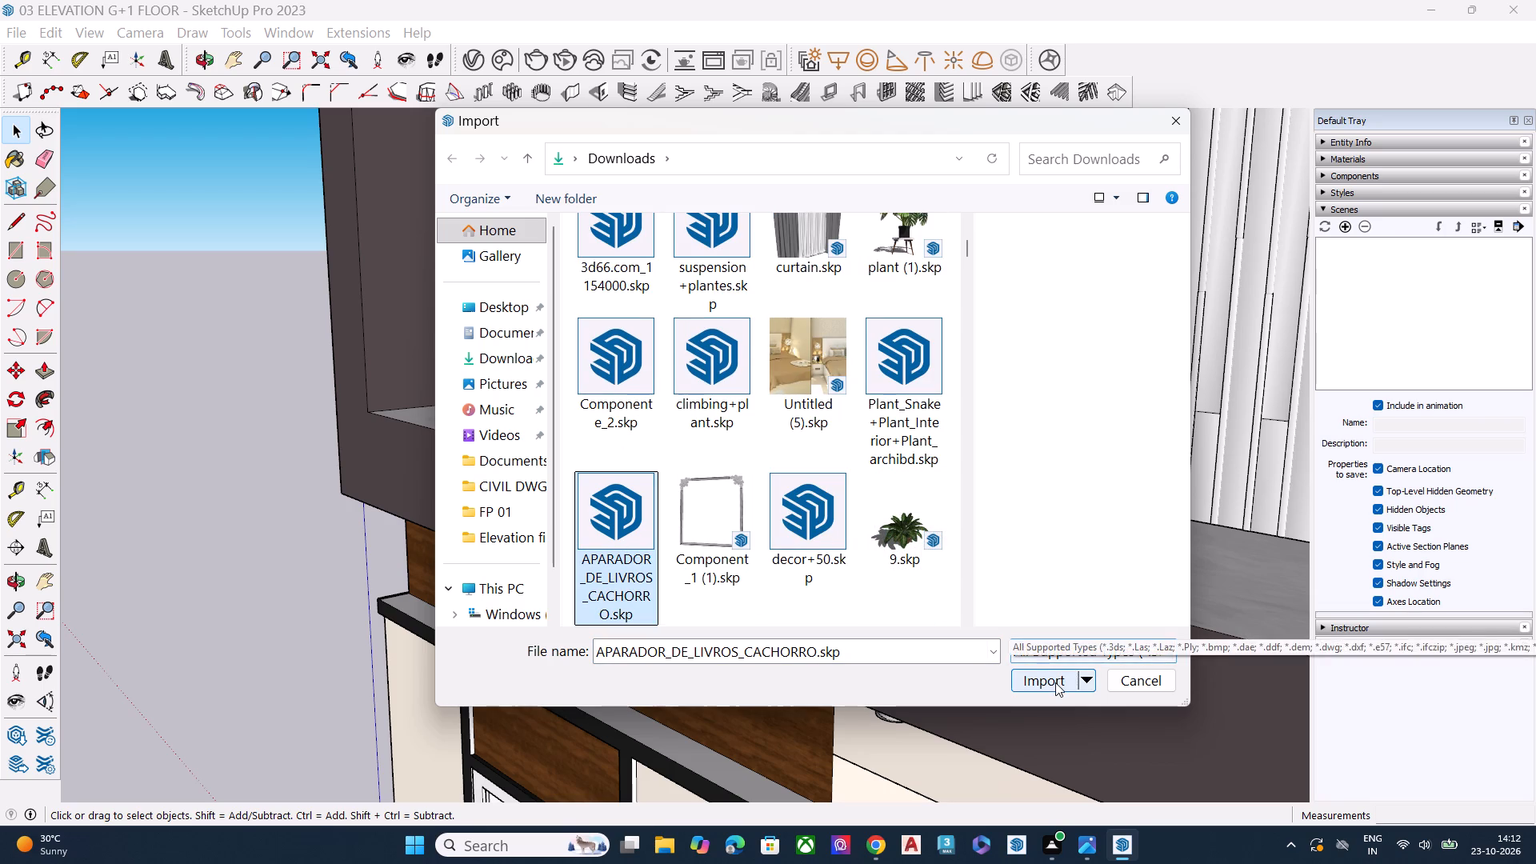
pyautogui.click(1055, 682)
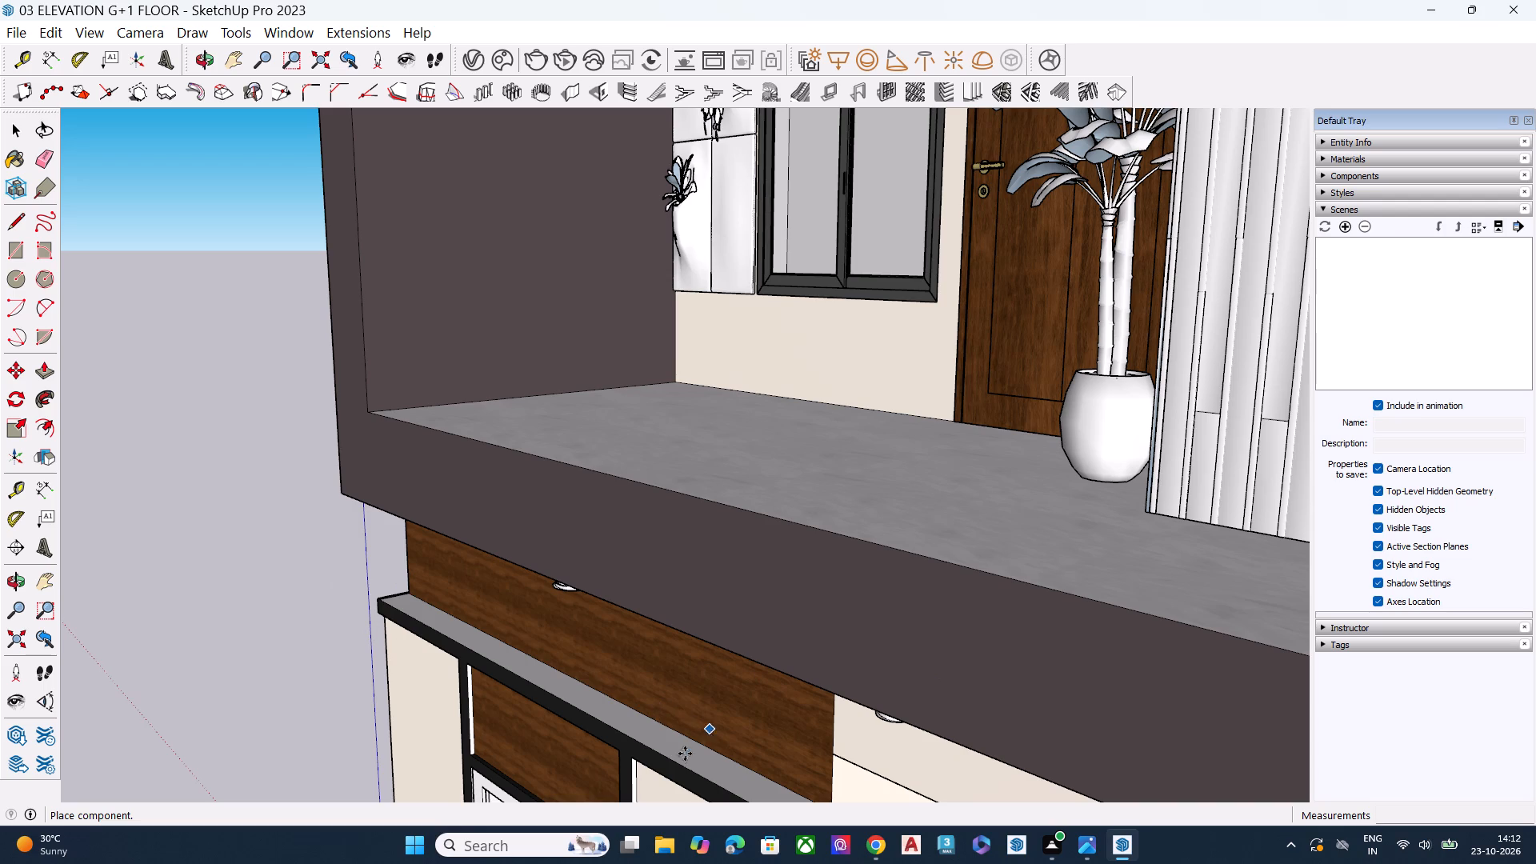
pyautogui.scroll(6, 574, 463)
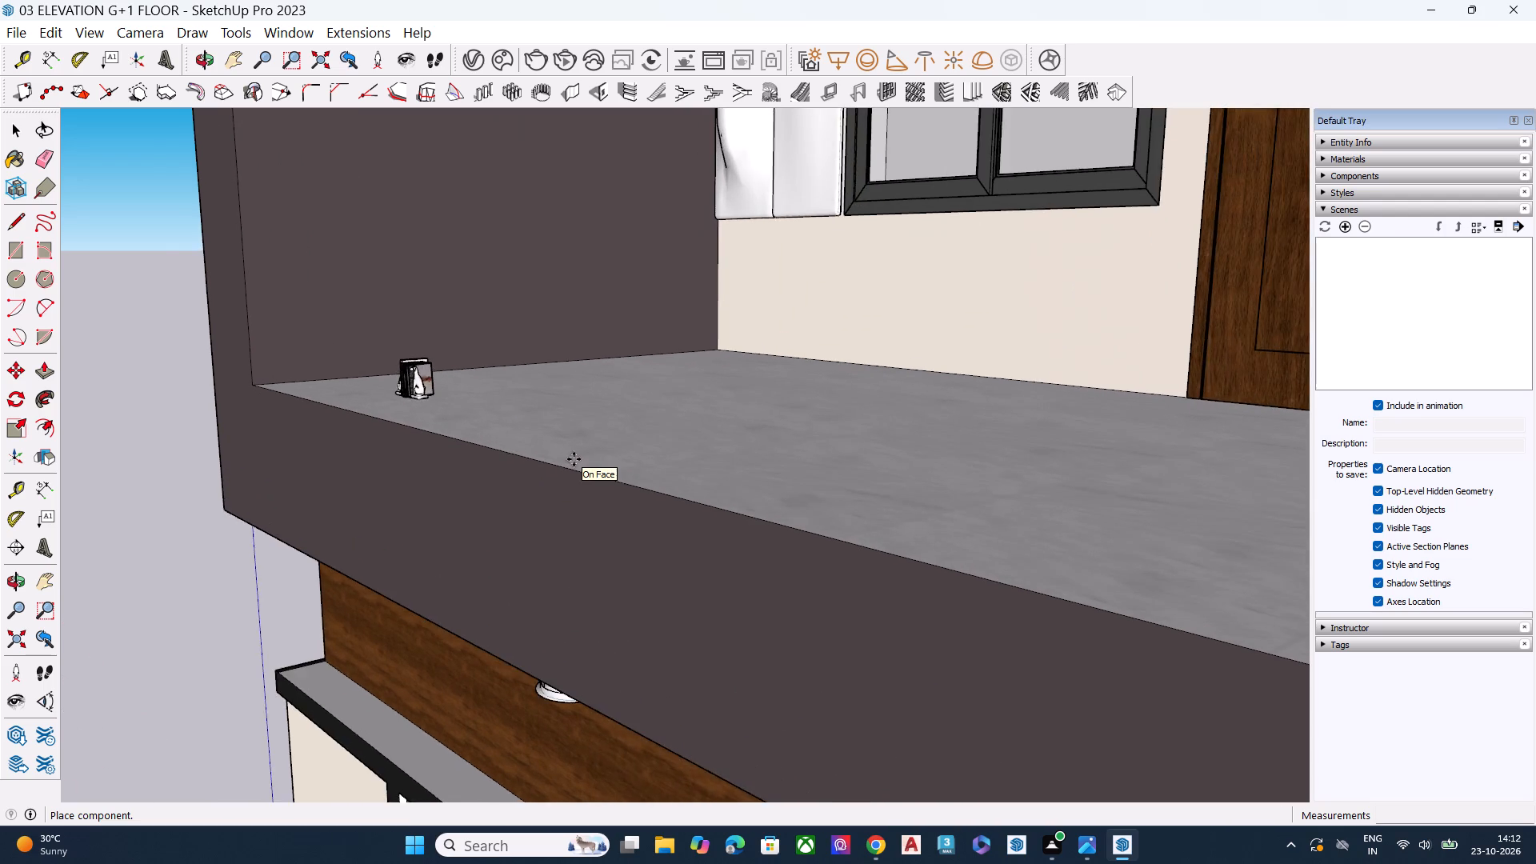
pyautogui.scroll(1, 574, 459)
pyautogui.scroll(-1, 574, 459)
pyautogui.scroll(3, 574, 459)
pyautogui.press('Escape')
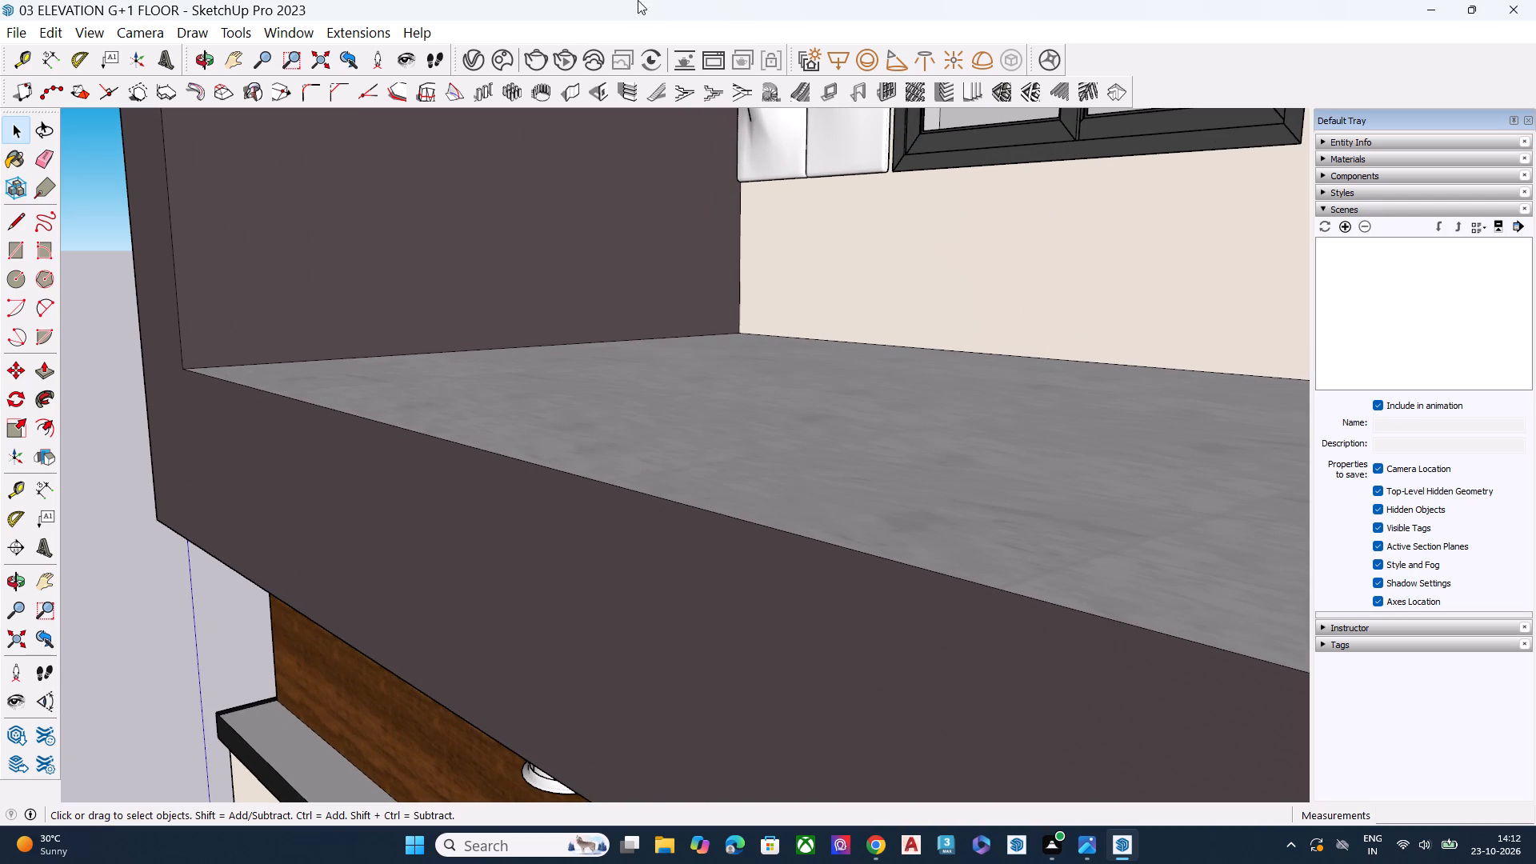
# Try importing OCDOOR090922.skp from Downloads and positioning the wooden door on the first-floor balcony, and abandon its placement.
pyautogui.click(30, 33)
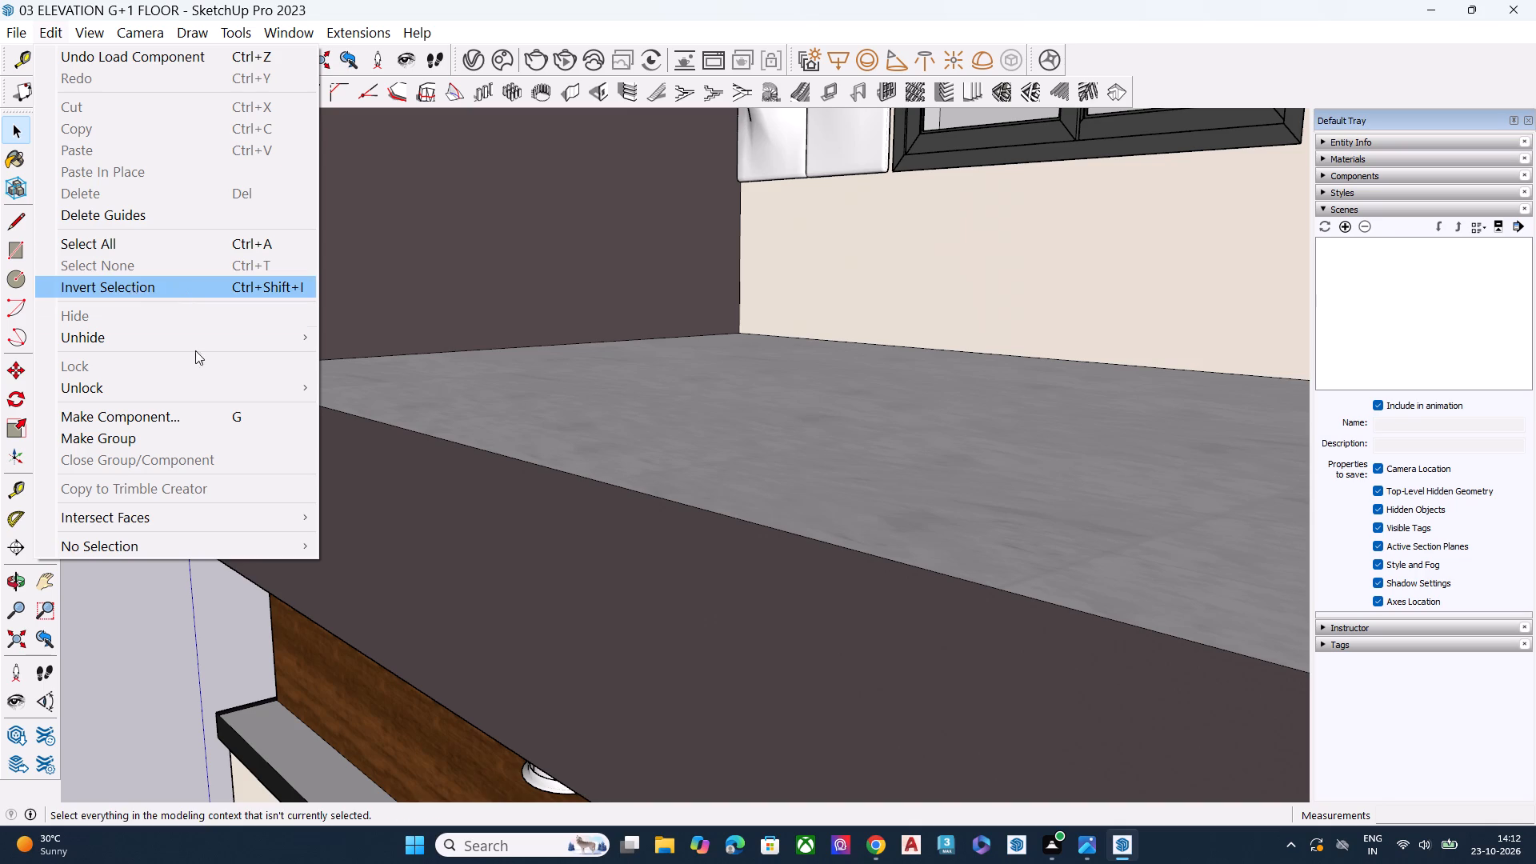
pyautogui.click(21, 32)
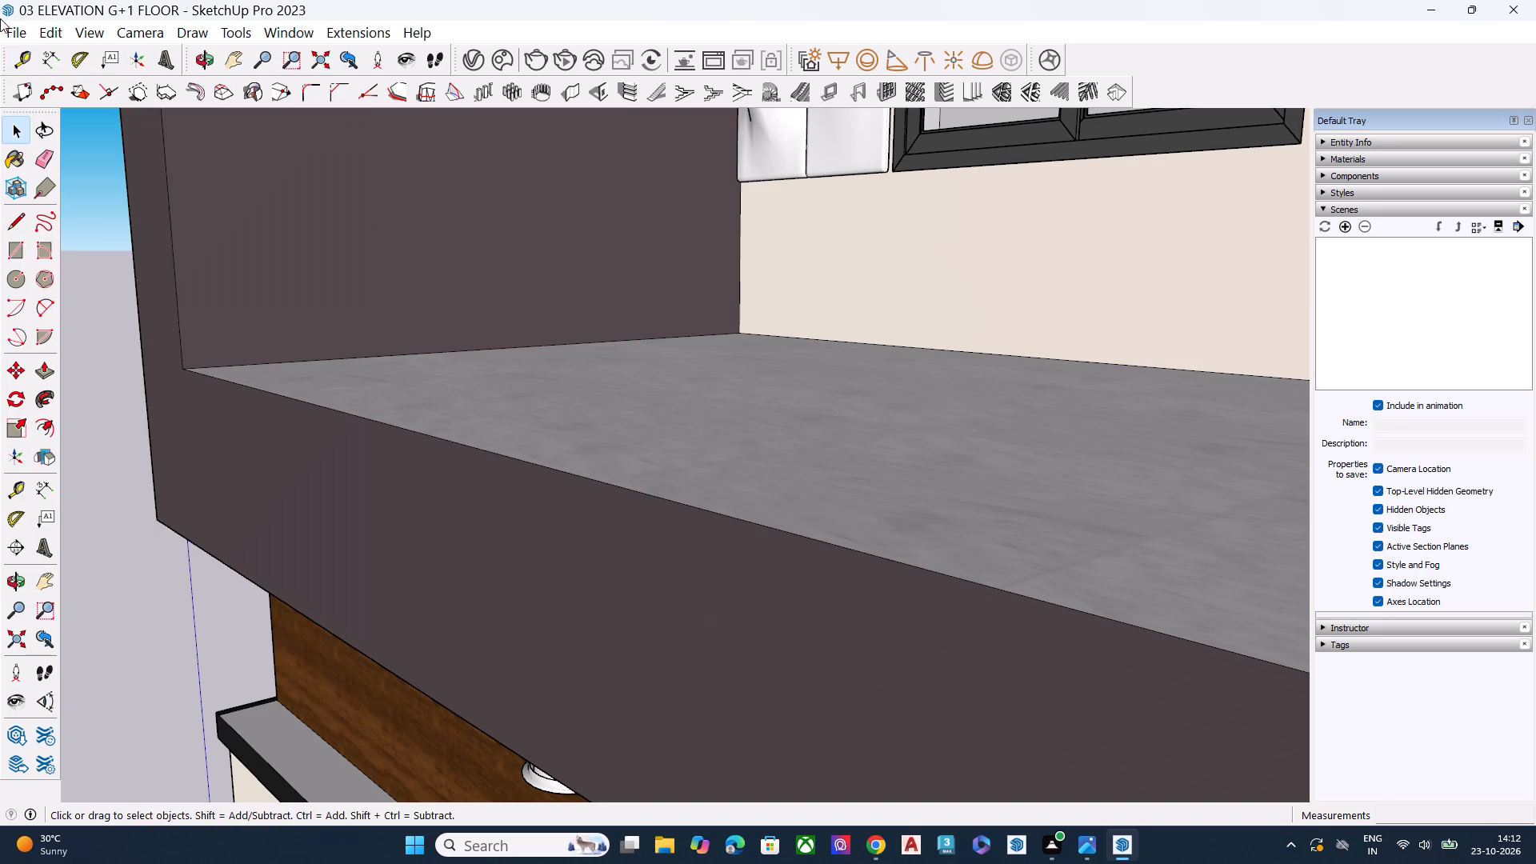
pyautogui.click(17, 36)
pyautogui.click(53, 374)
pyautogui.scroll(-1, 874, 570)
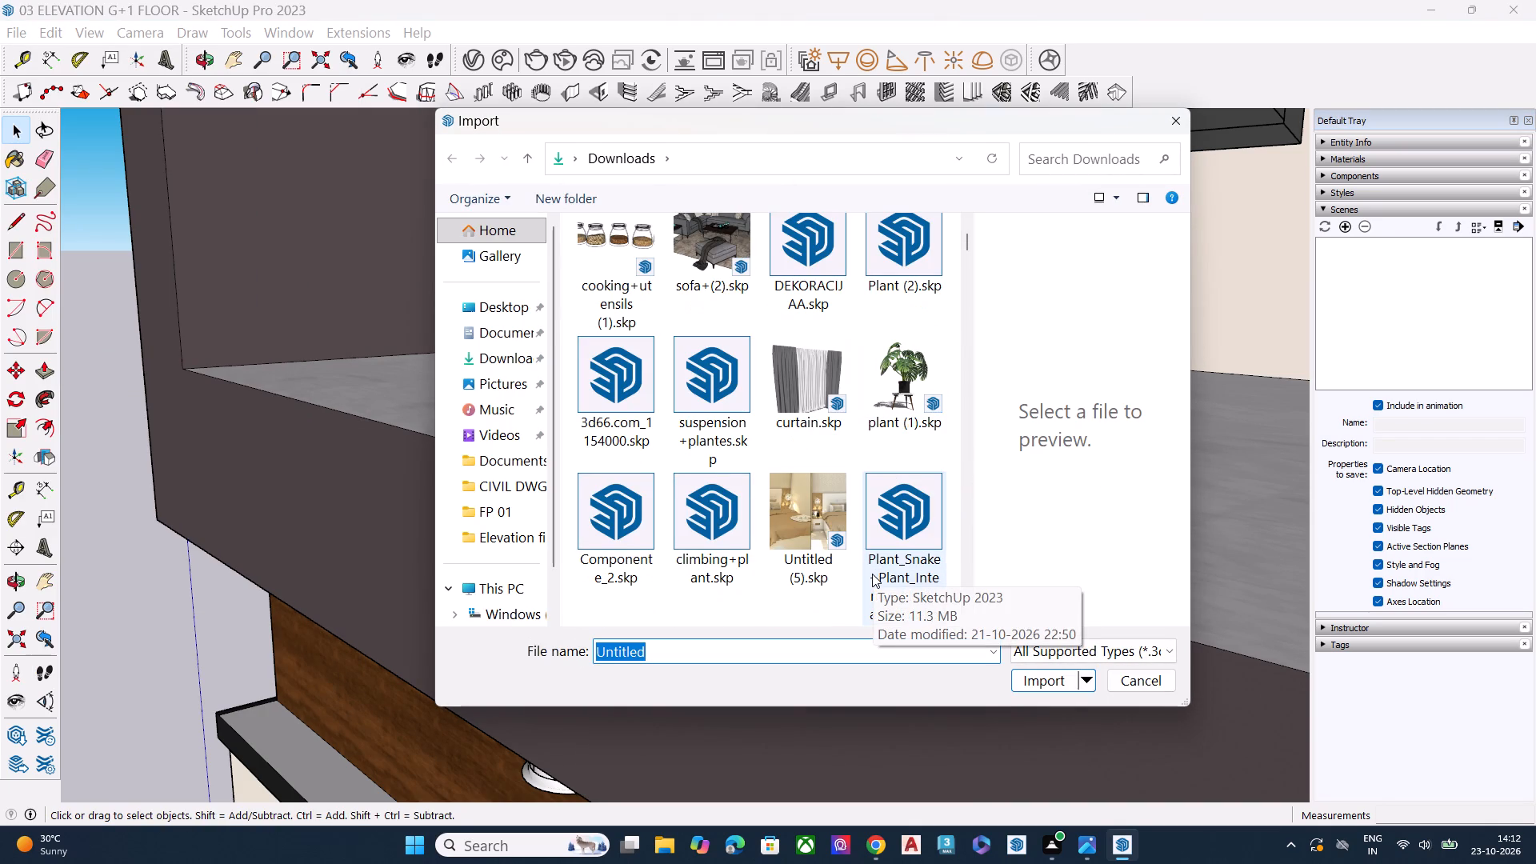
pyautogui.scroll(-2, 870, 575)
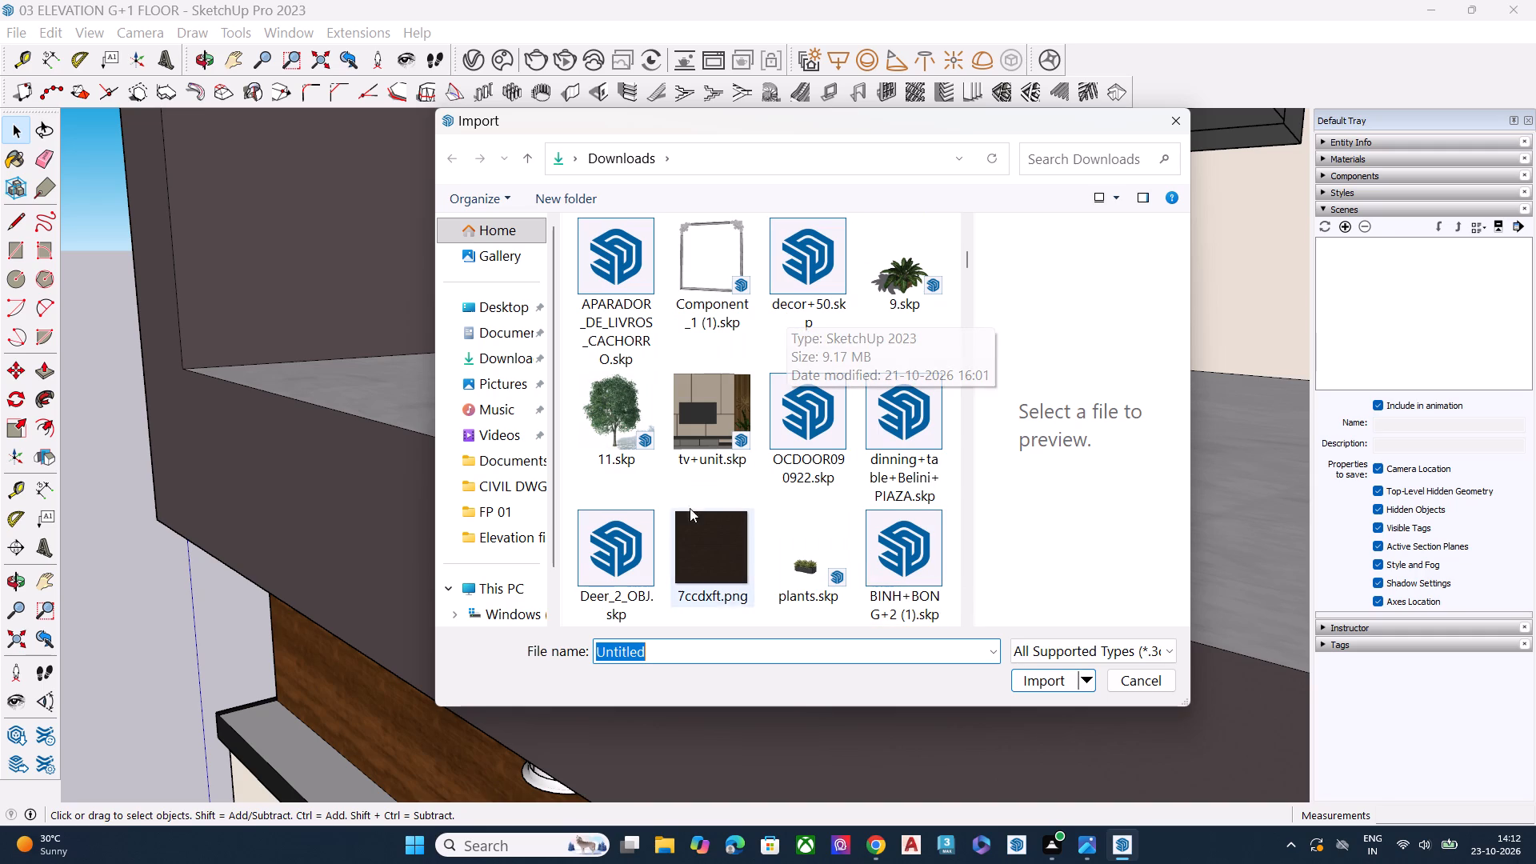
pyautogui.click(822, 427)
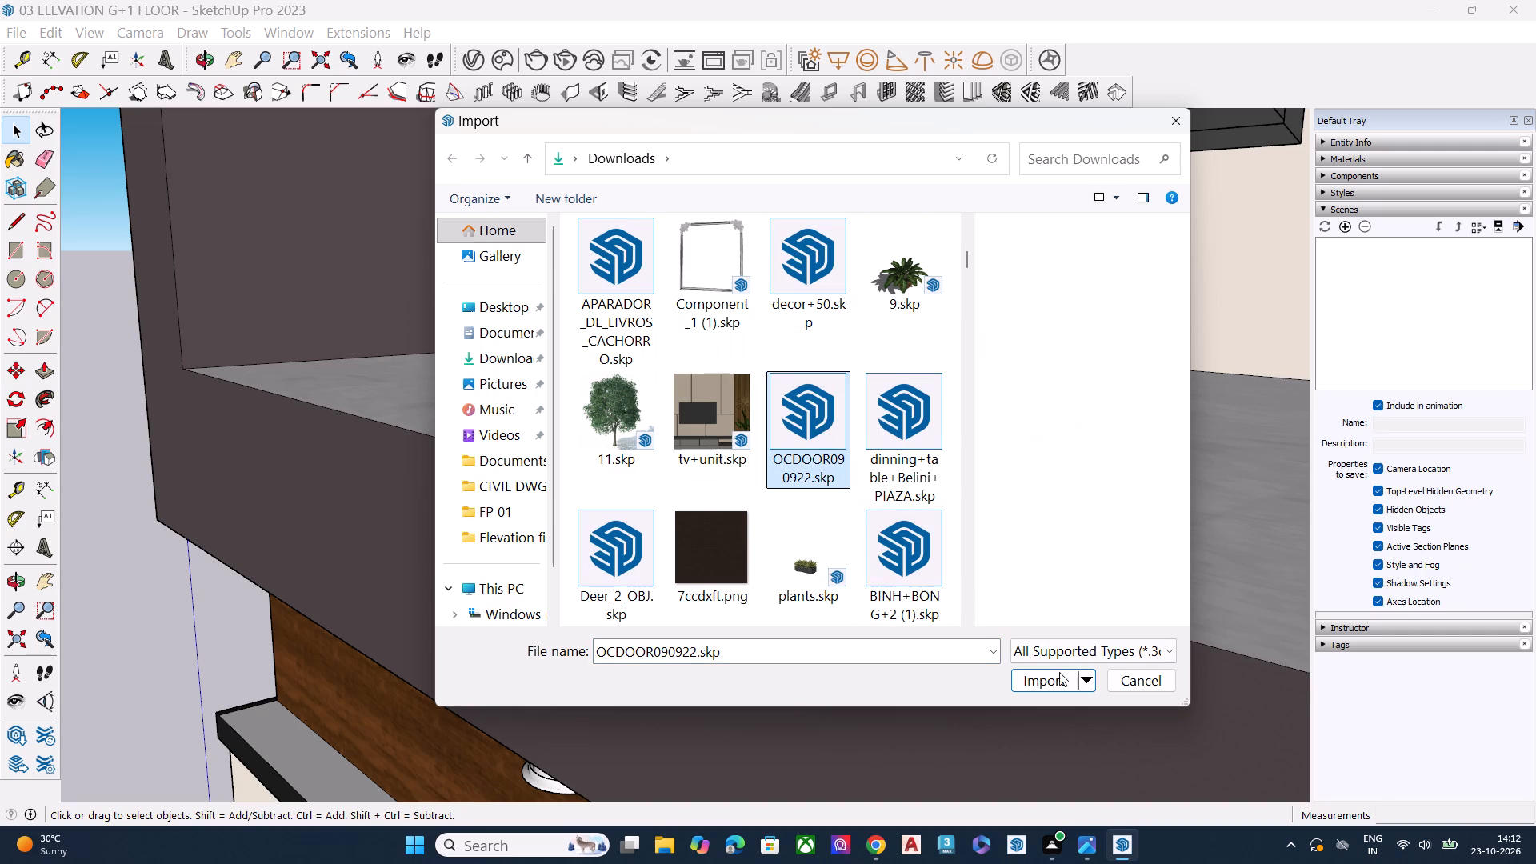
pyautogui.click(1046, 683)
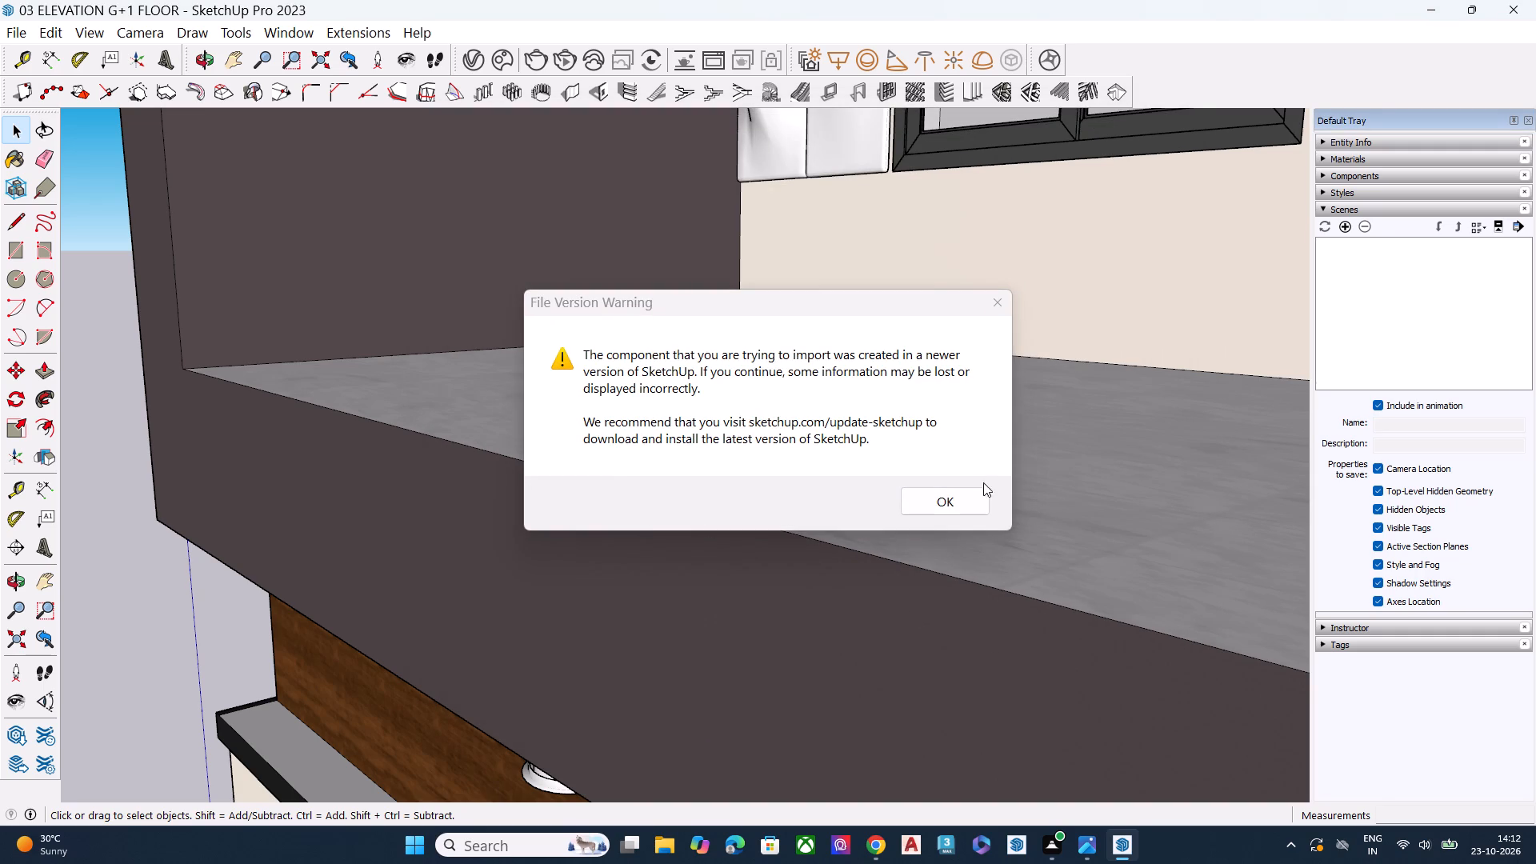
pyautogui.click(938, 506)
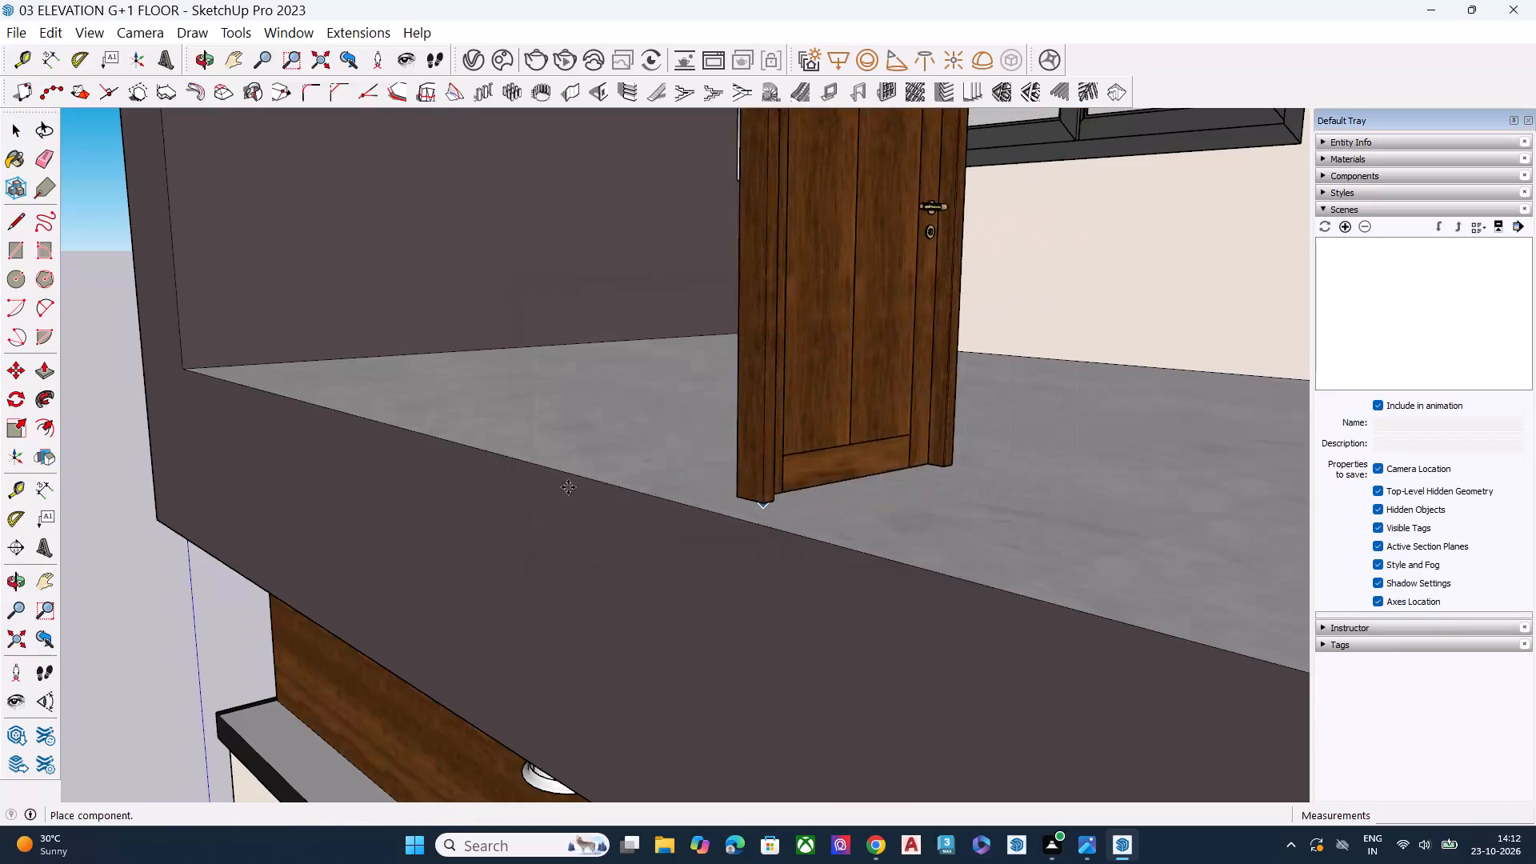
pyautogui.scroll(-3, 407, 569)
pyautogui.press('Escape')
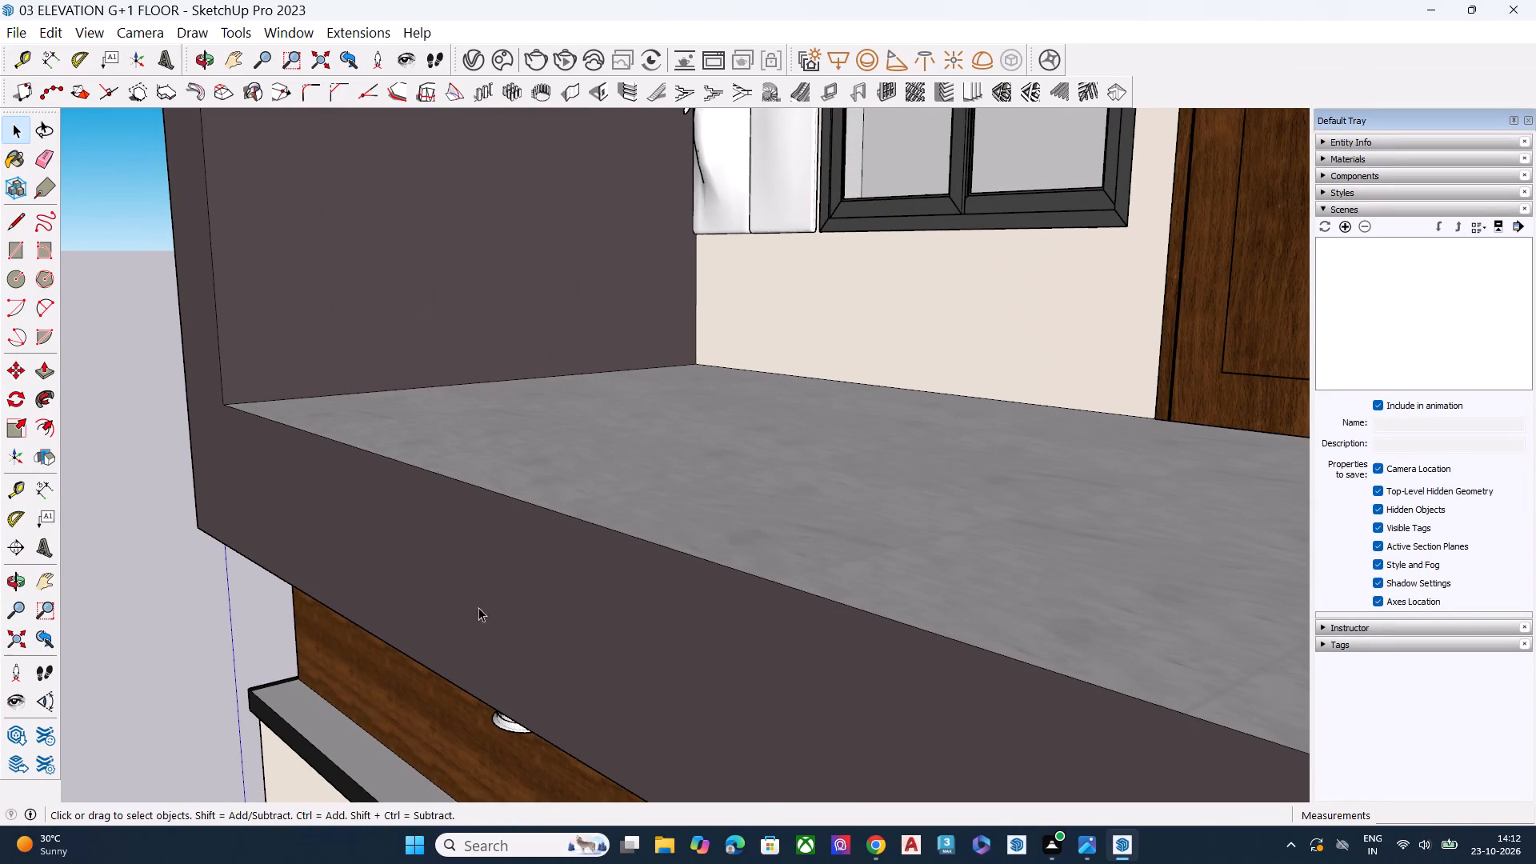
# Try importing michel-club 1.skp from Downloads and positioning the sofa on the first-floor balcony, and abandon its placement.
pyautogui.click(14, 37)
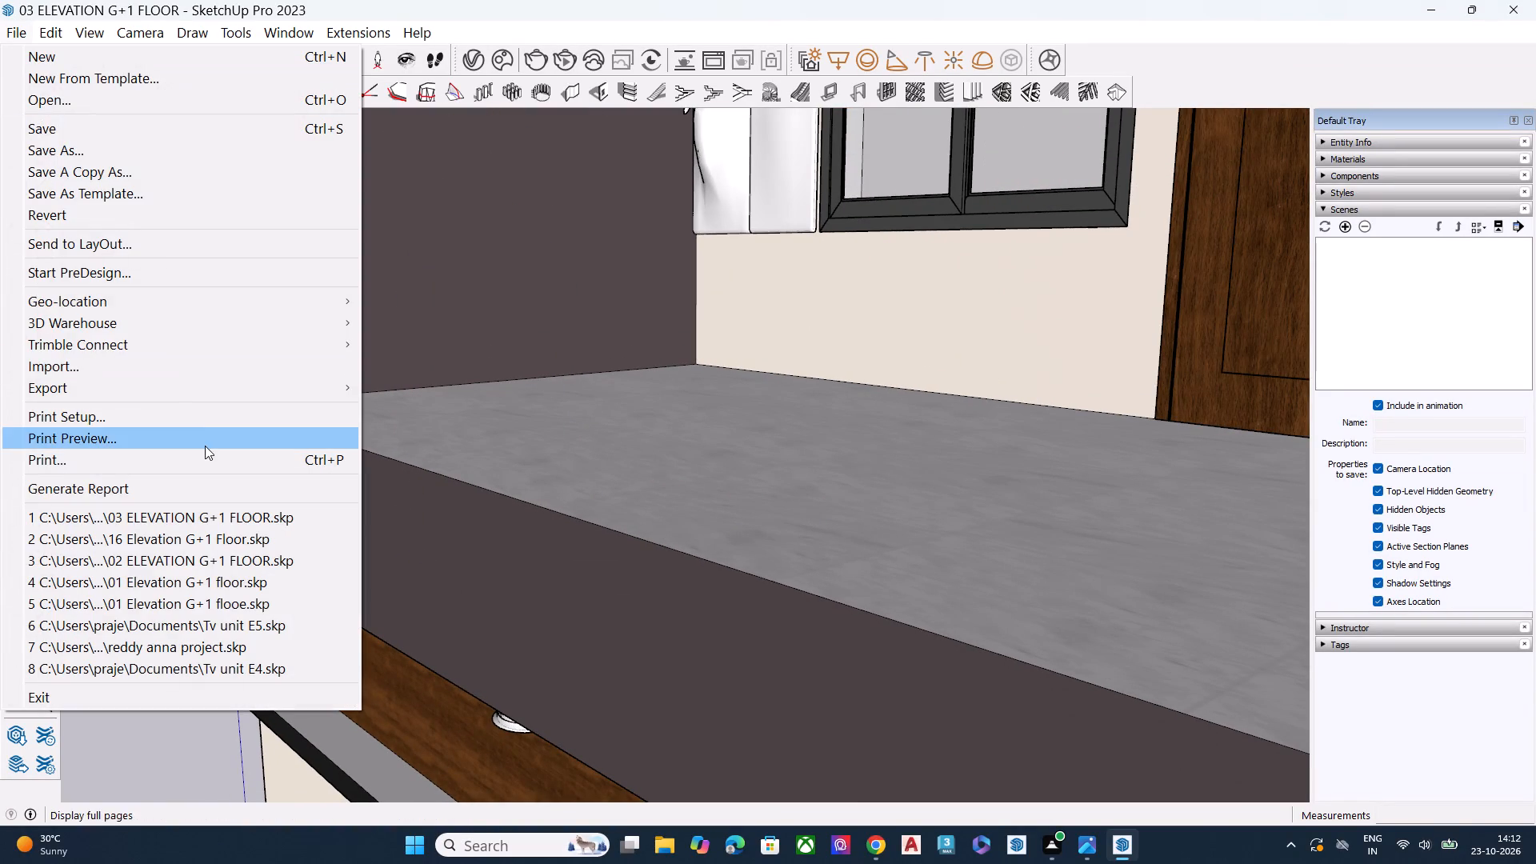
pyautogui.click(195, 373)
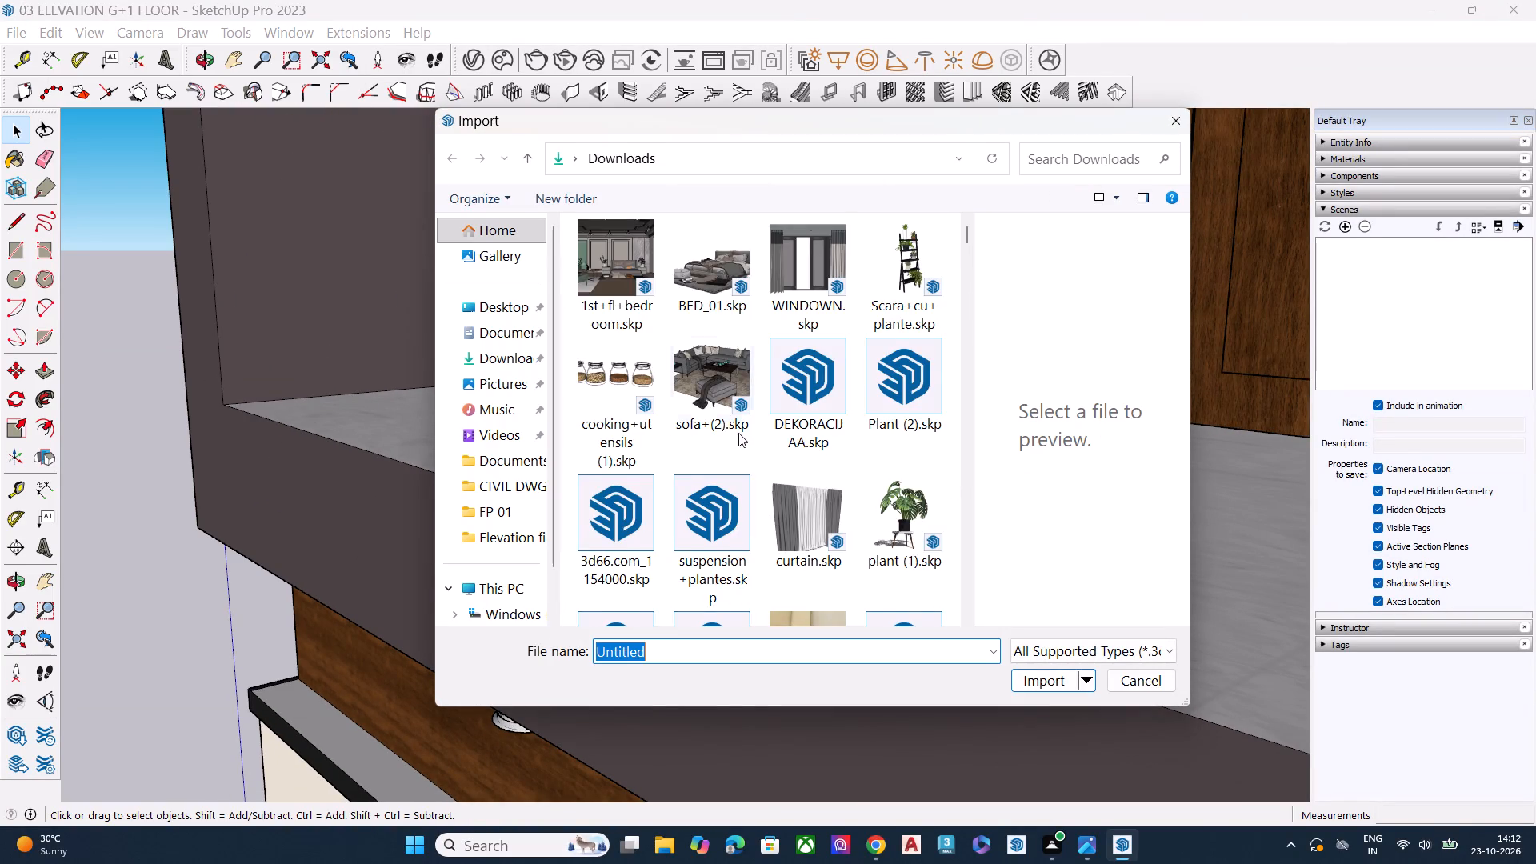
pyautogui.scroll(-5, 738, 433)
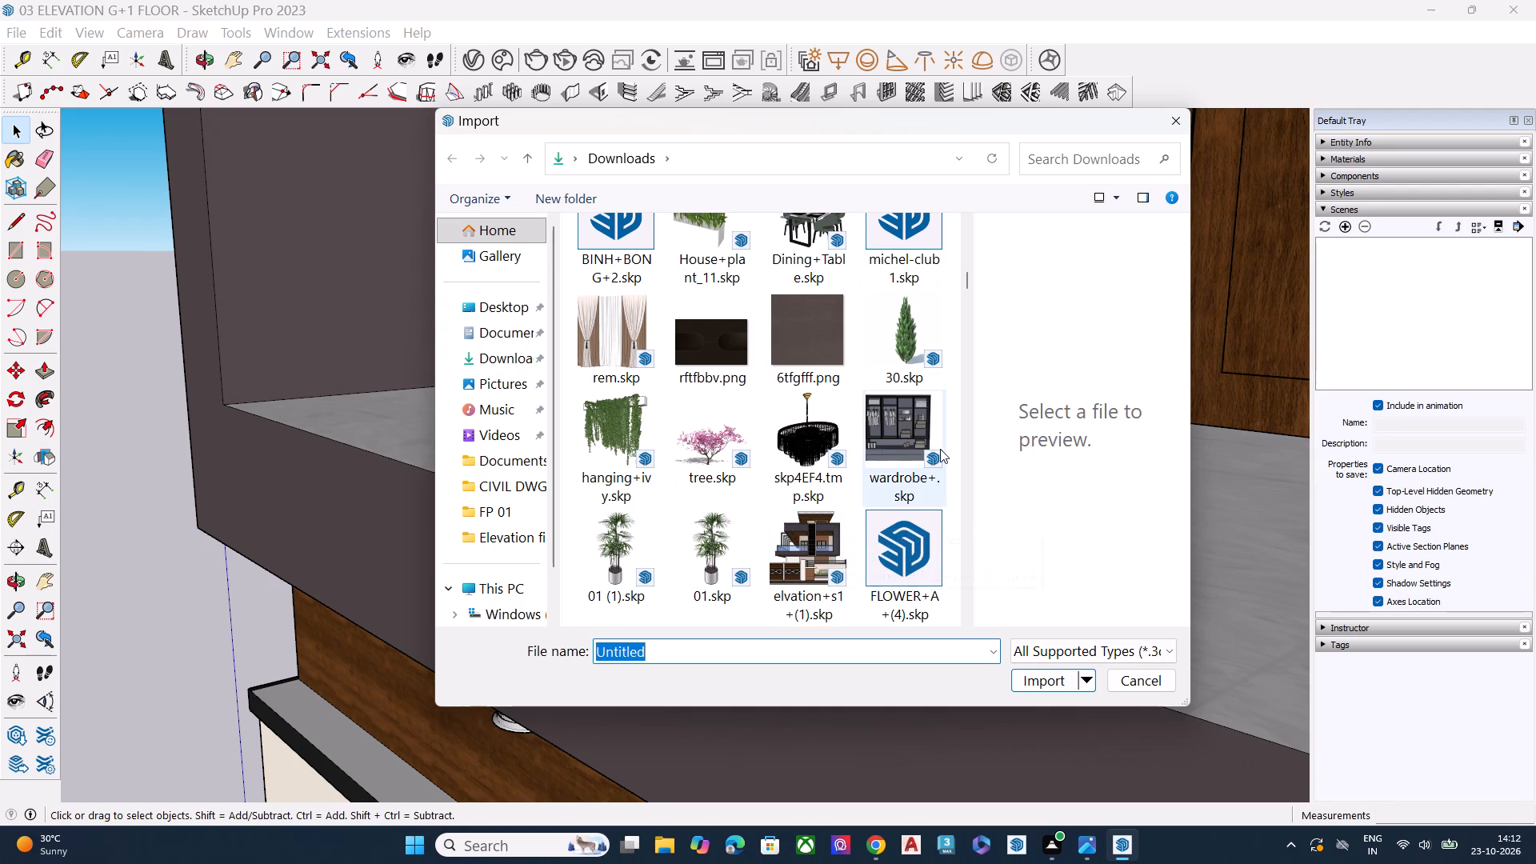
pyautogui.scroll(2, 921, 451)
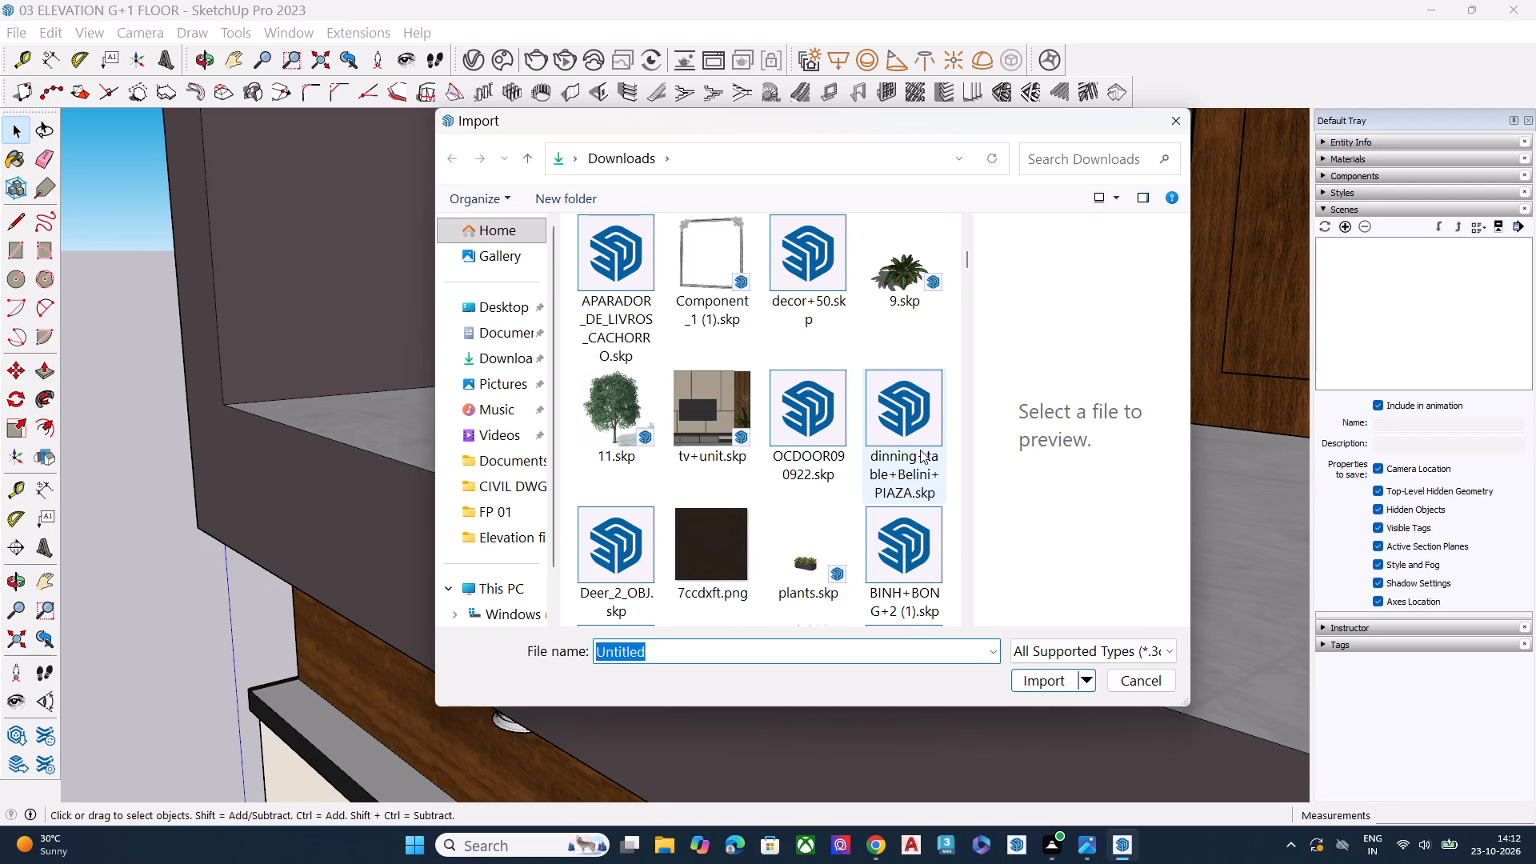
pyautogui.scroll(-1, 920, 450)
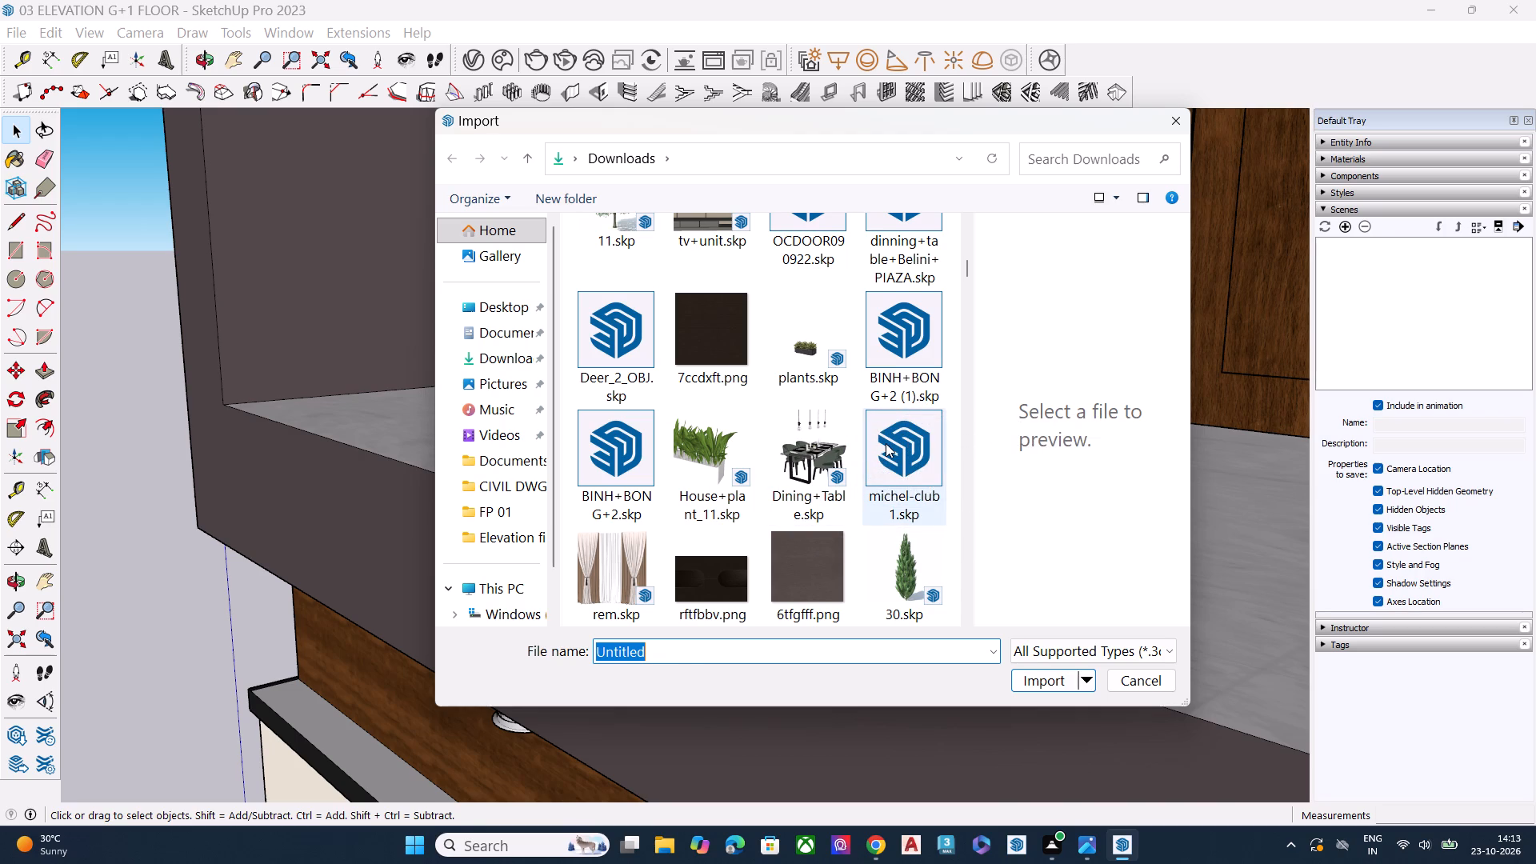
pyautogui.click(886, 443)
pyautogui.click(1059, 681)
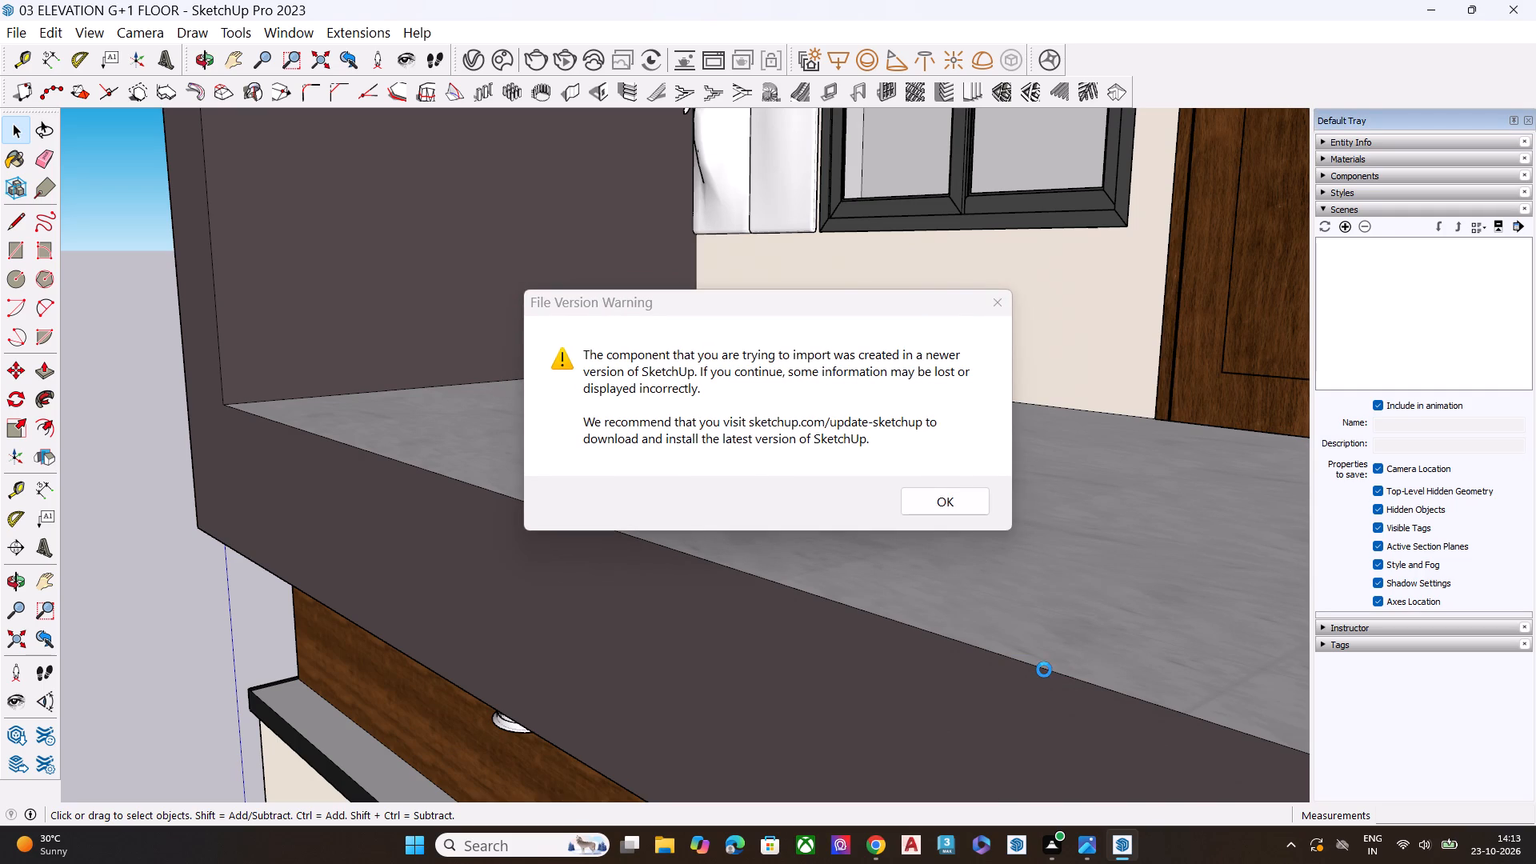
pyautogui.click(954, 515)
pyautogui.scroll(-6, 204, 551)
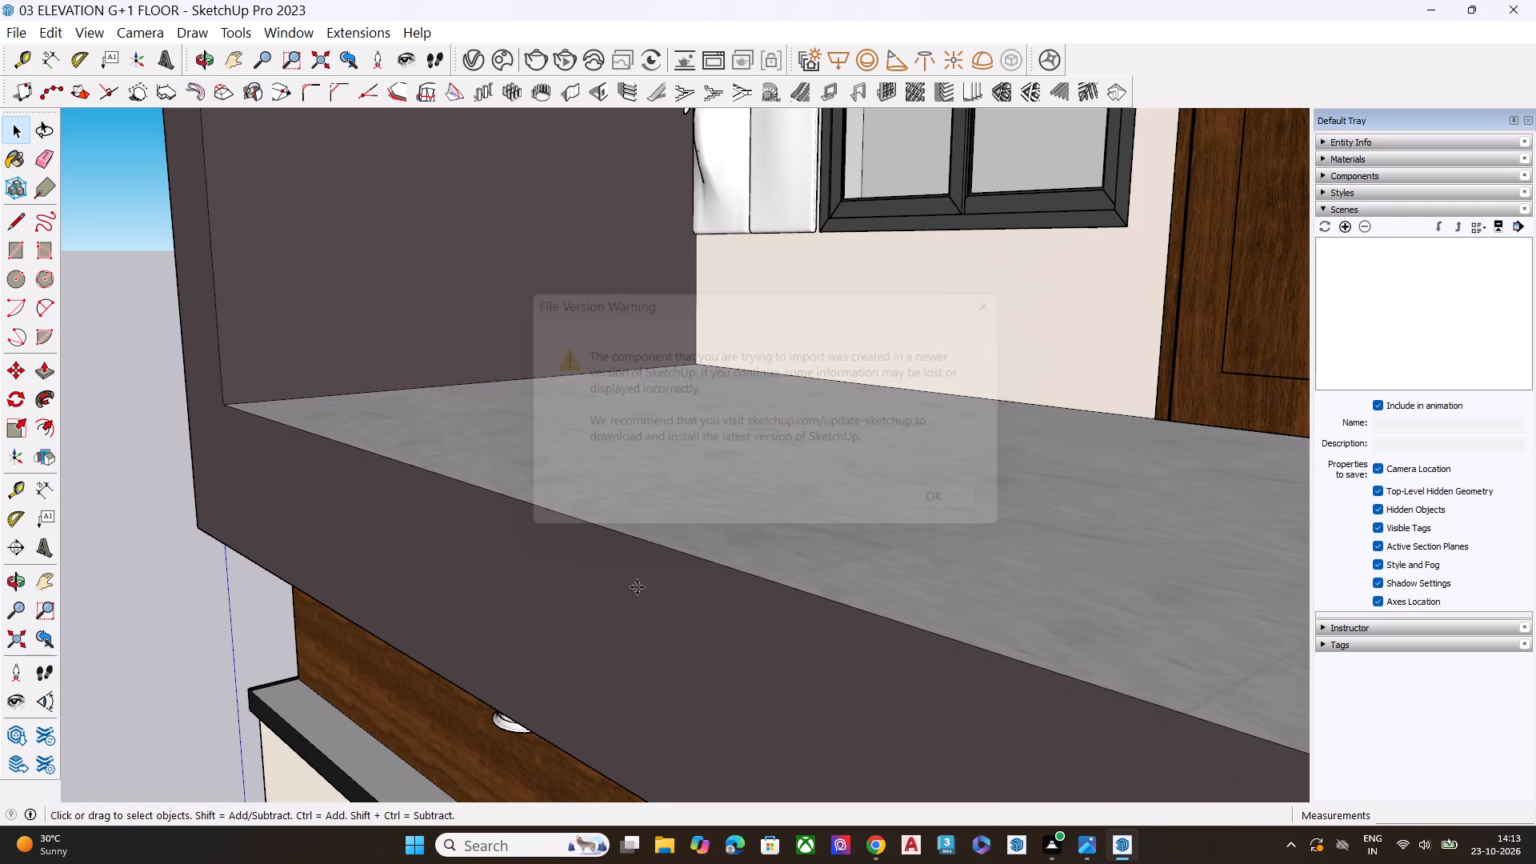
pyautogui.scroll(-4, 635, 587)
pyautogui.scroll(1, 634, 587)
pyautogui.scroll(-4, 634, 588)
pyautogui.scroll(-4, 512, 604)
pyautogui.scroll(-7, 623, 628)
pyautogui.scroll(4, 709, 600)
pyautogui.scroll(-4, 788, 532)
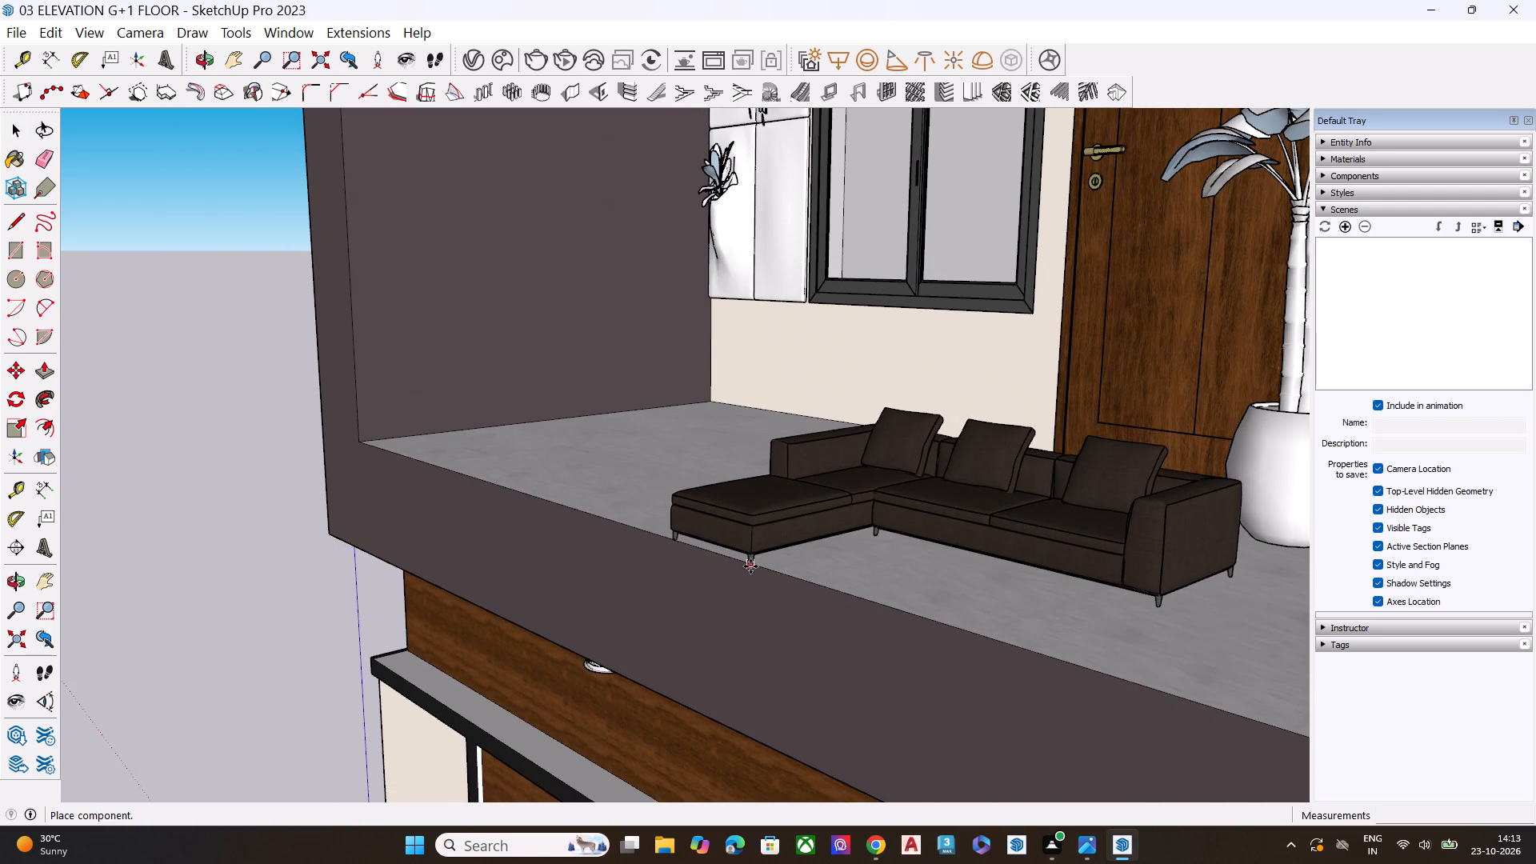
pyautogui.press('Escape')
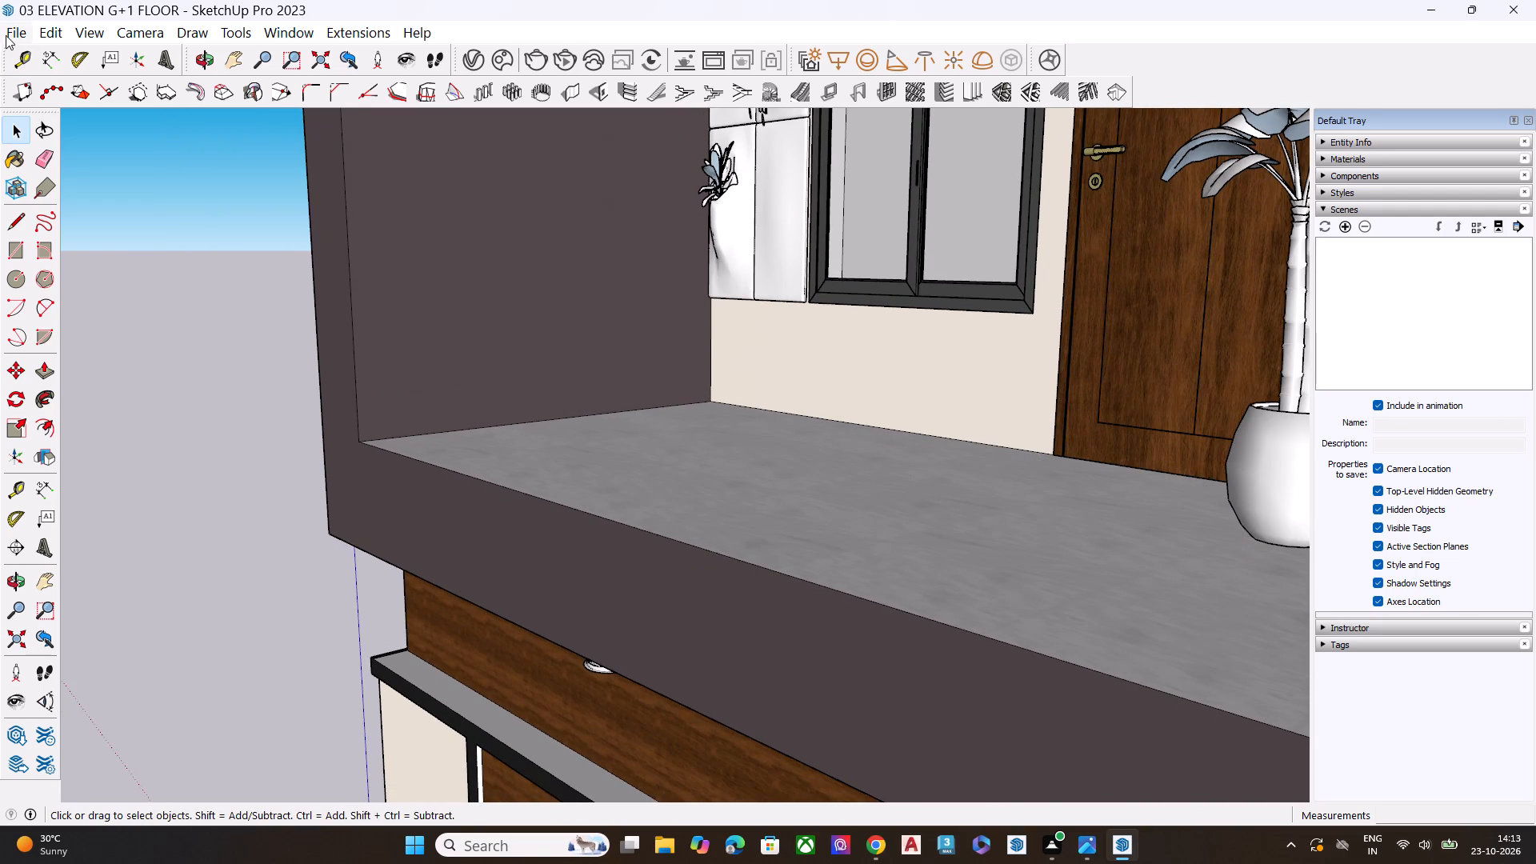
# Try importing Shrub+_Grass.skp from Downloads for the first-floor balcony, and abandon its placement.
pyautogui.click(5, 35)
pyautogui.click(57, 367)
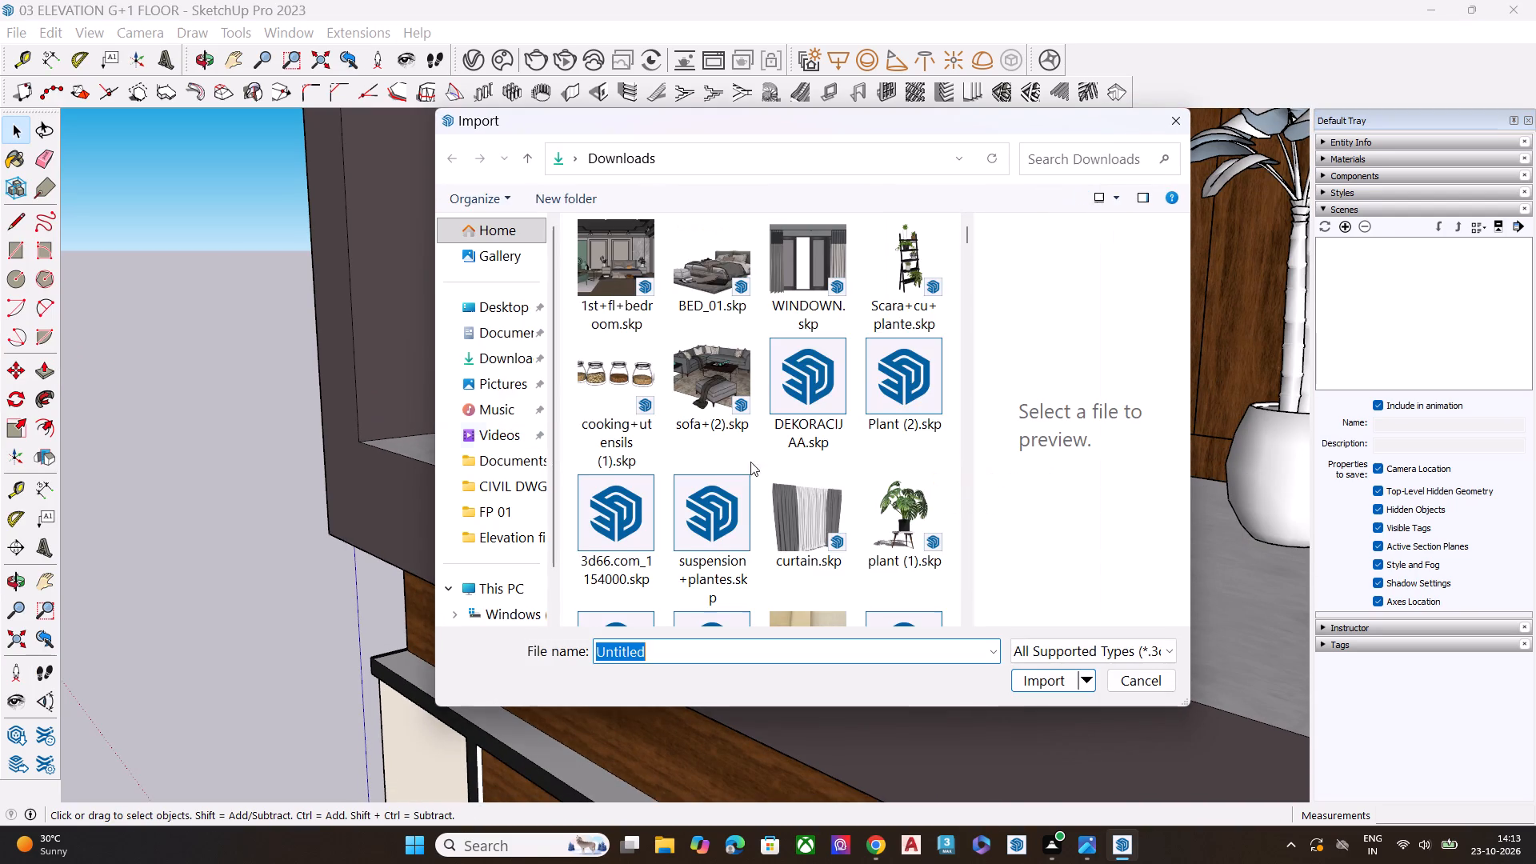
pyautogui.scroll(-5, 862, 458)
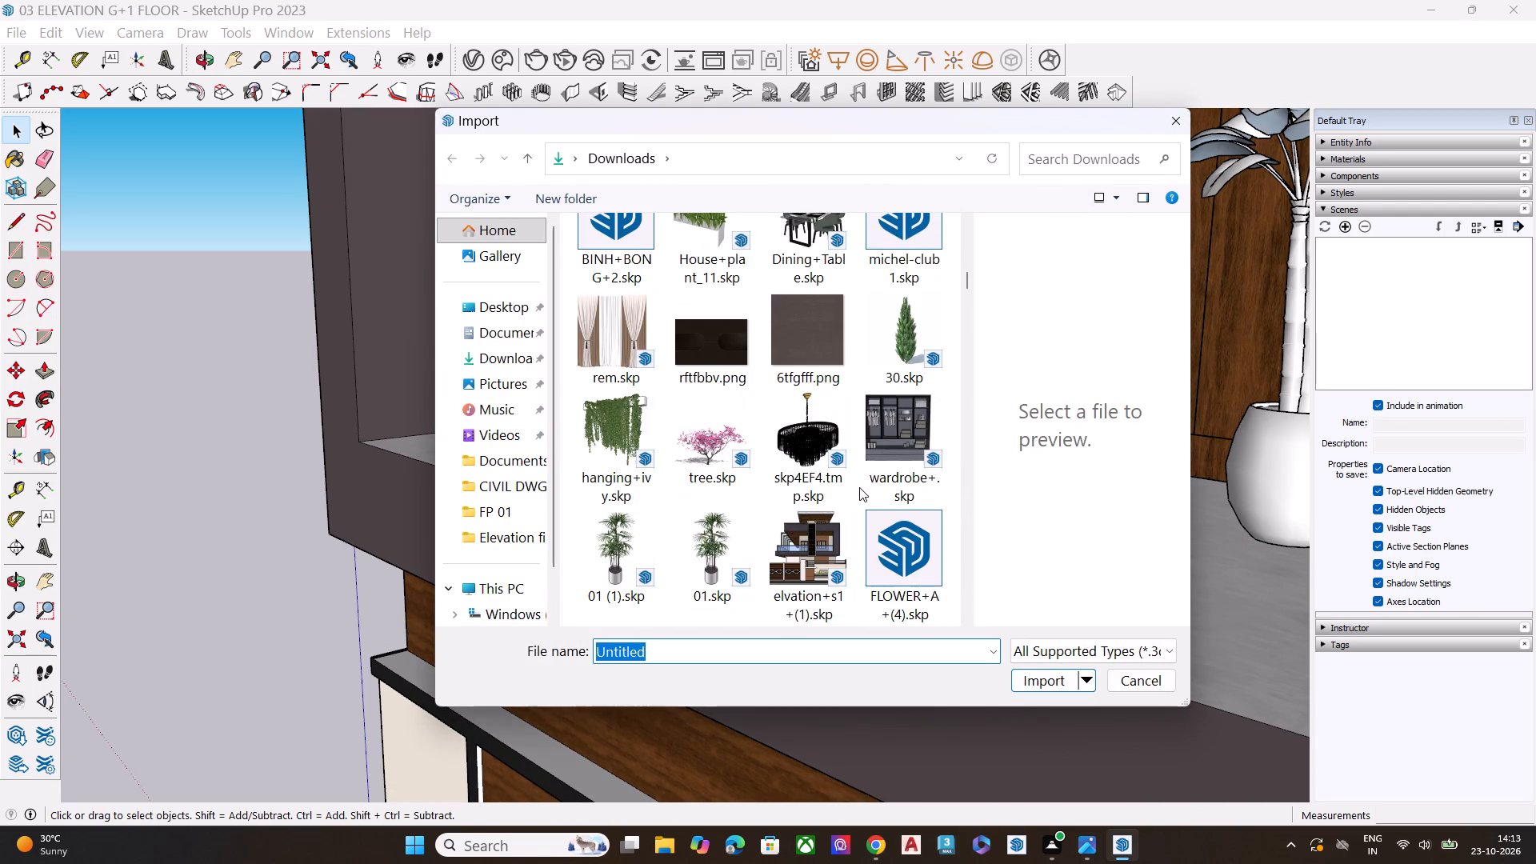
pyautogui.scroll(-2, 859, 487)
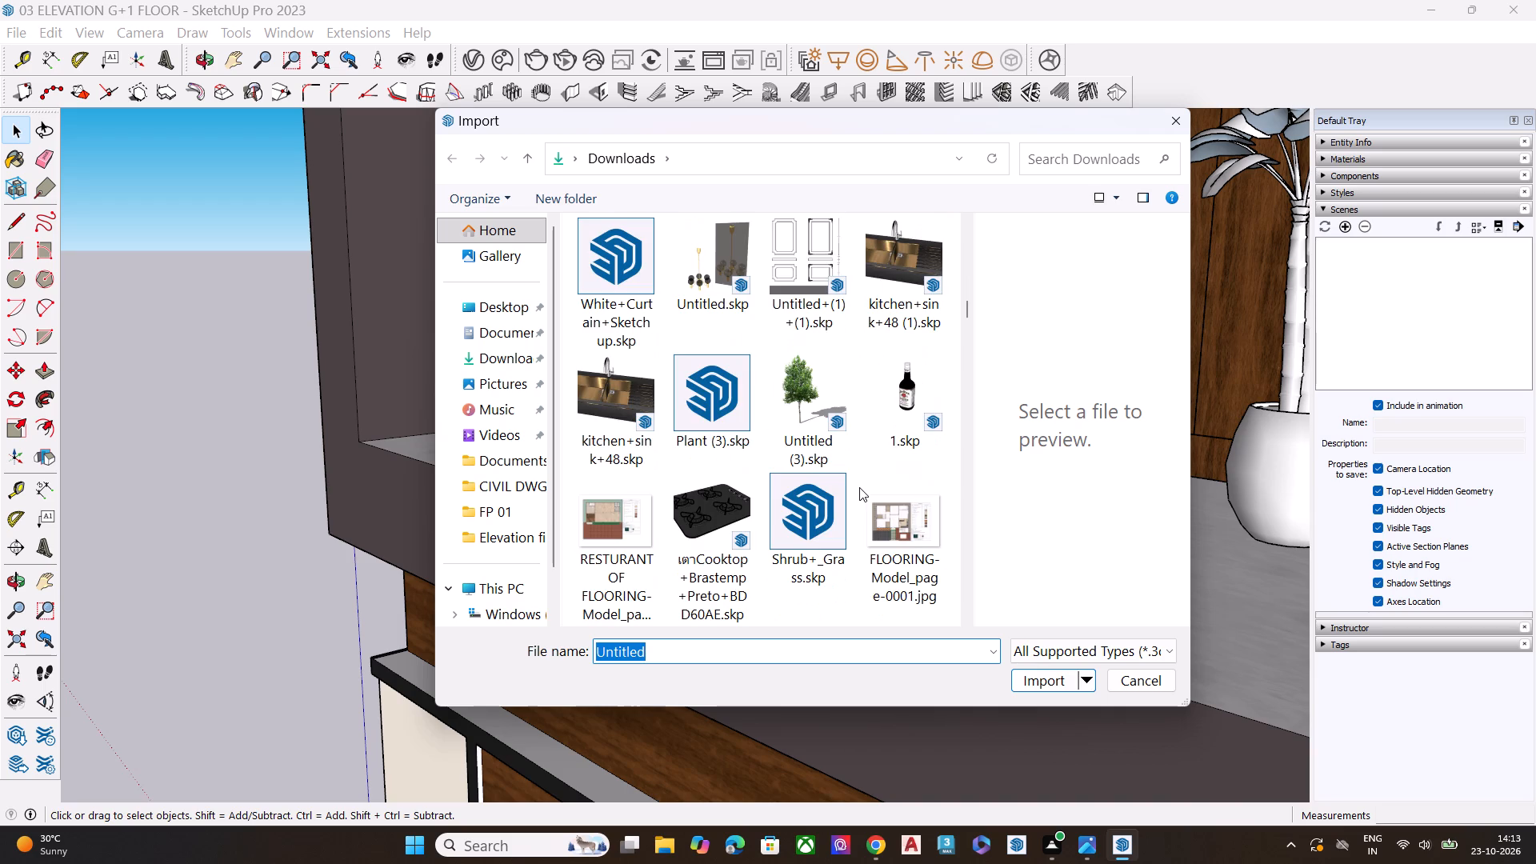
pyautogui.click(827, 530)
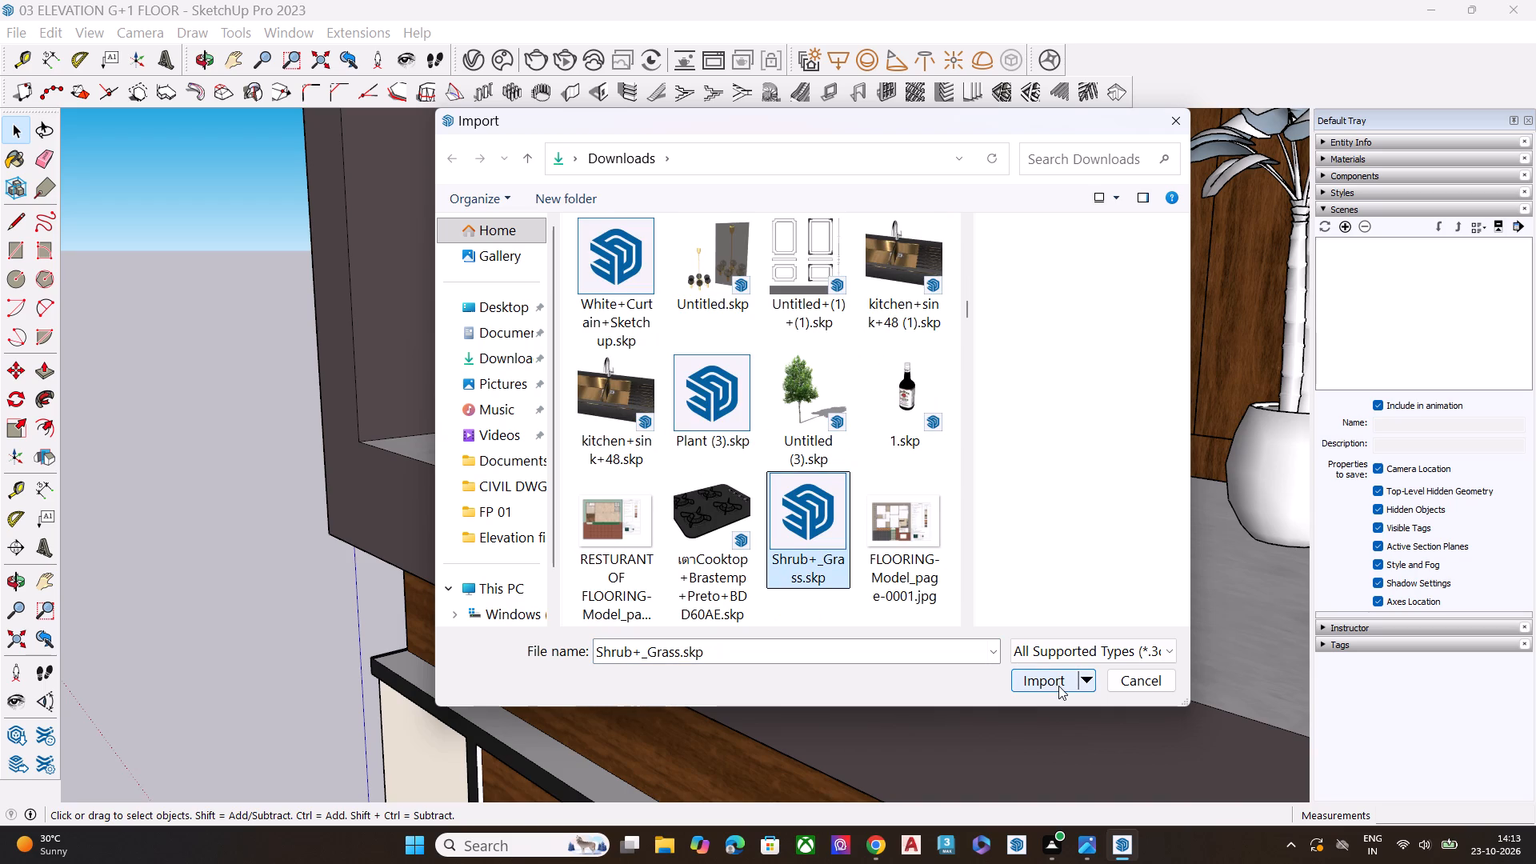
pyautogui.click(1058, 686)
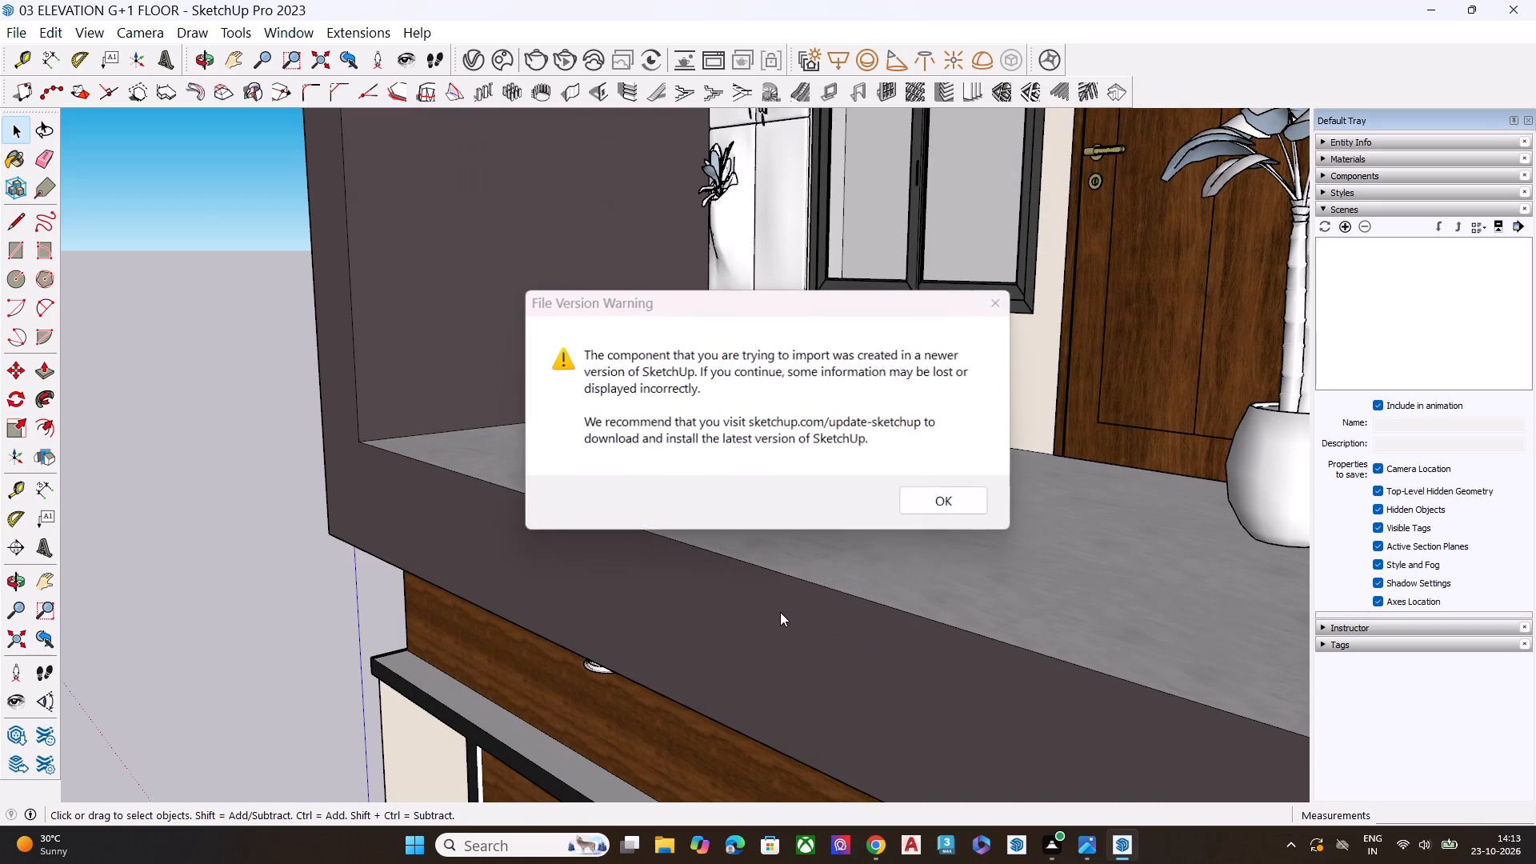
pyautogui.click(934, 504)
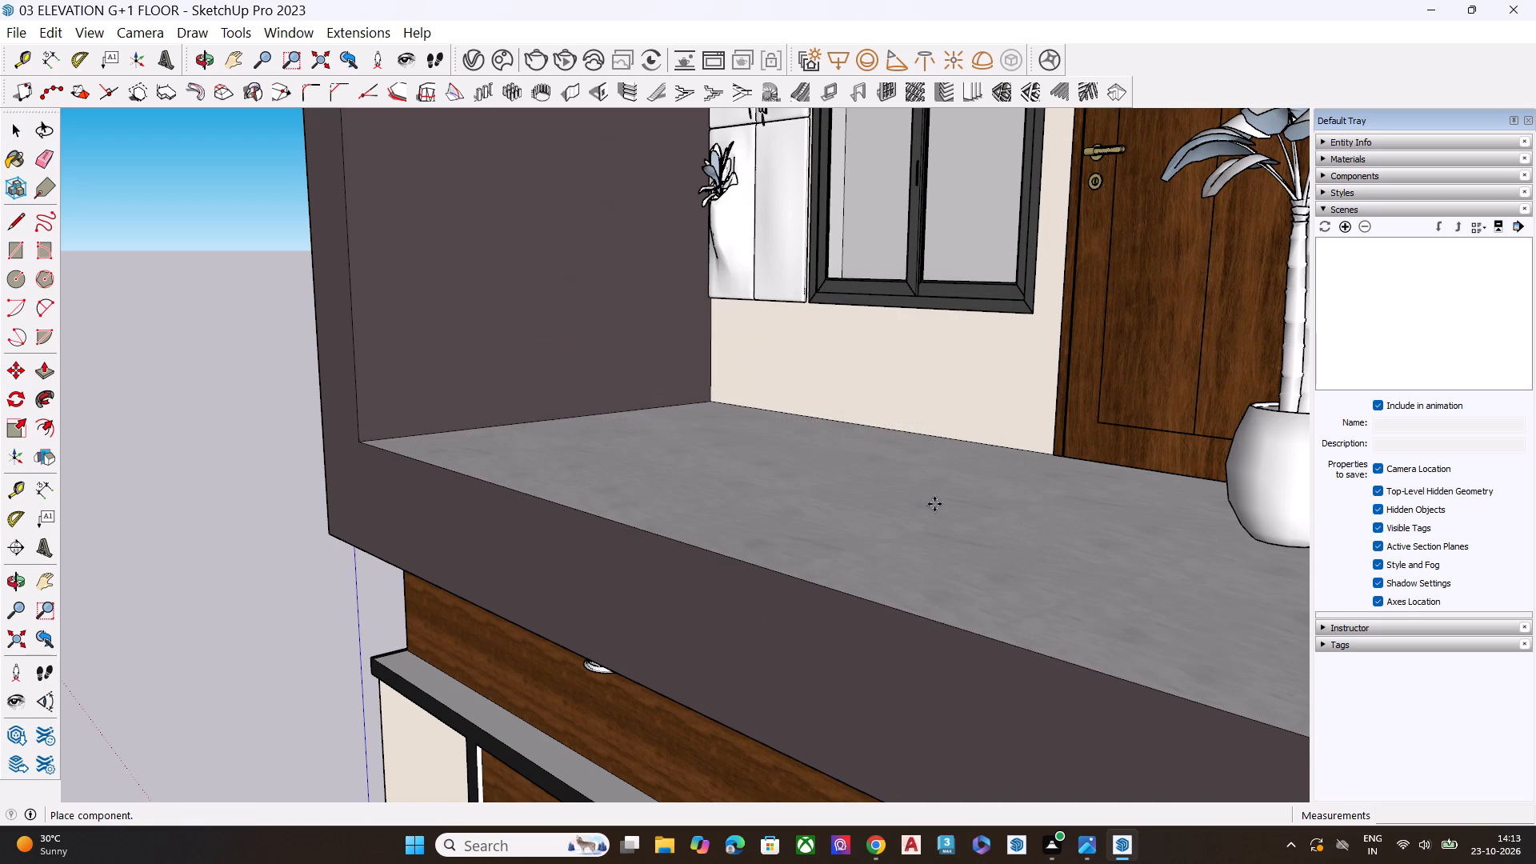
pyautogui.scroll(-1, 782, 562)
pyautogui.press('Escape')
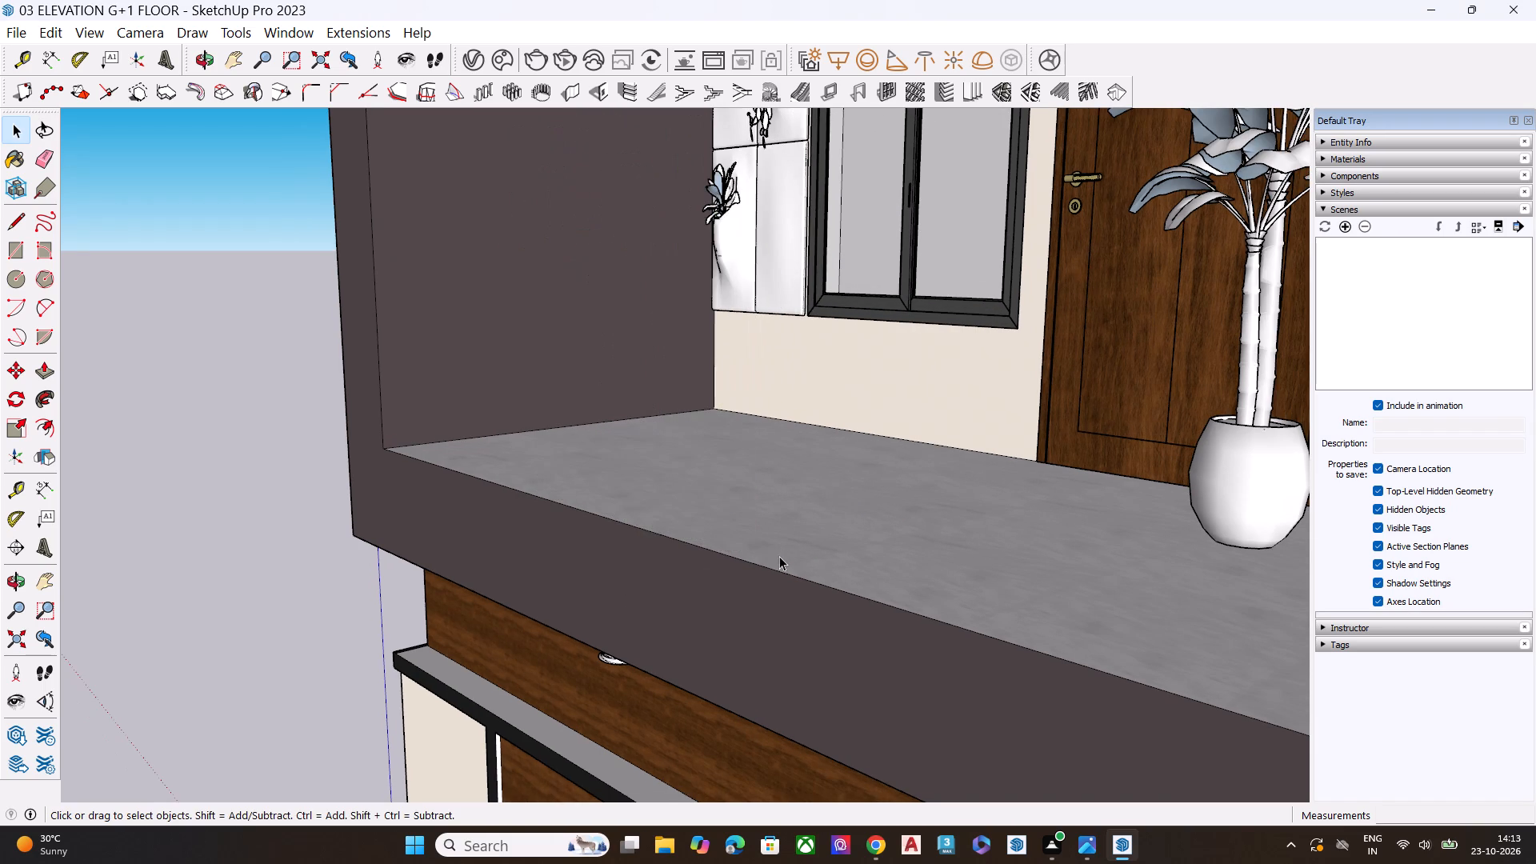
# Import Shrub+_Grass.skp from the Downloads folder.
pyautogui.click(20, 41)
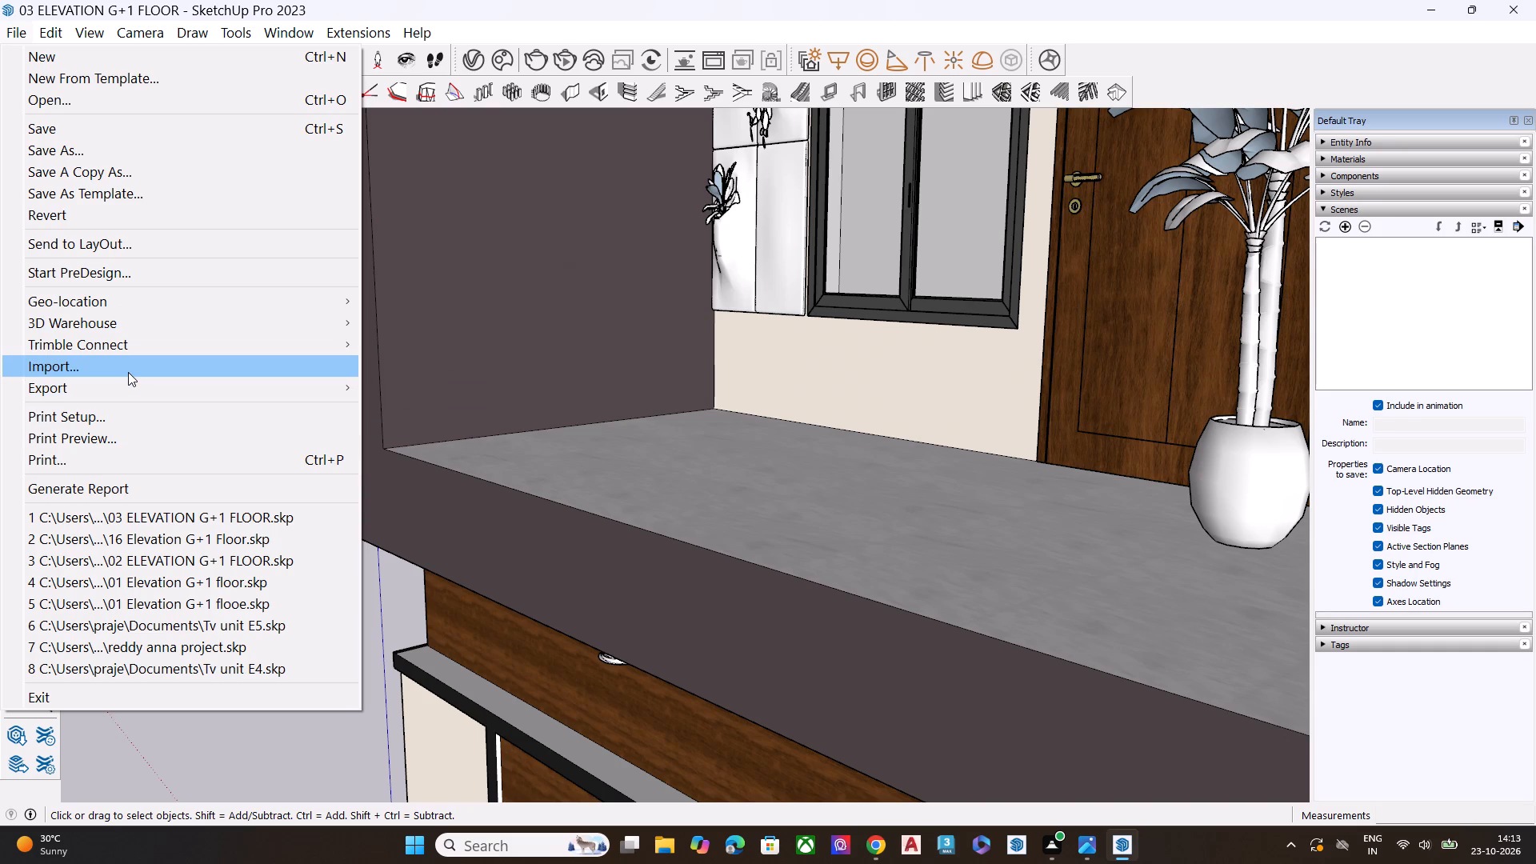
pyautogui.click(128, 372)
pyautogui.scroll(-4, 772, 506)
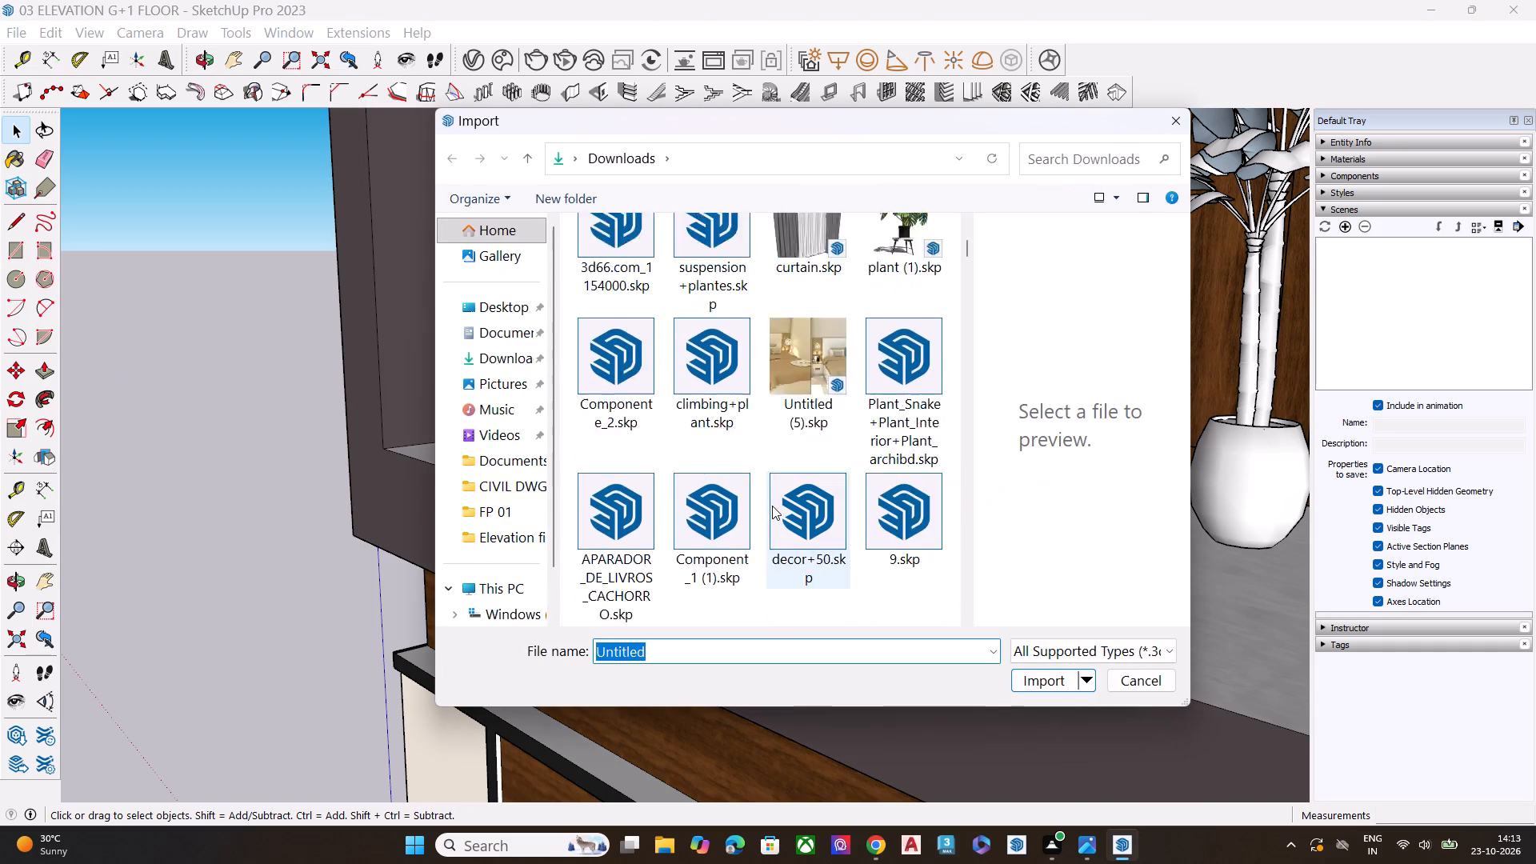
pyautogui.scroll(-3, 772, 506)
pyautogui.click(807, 509)
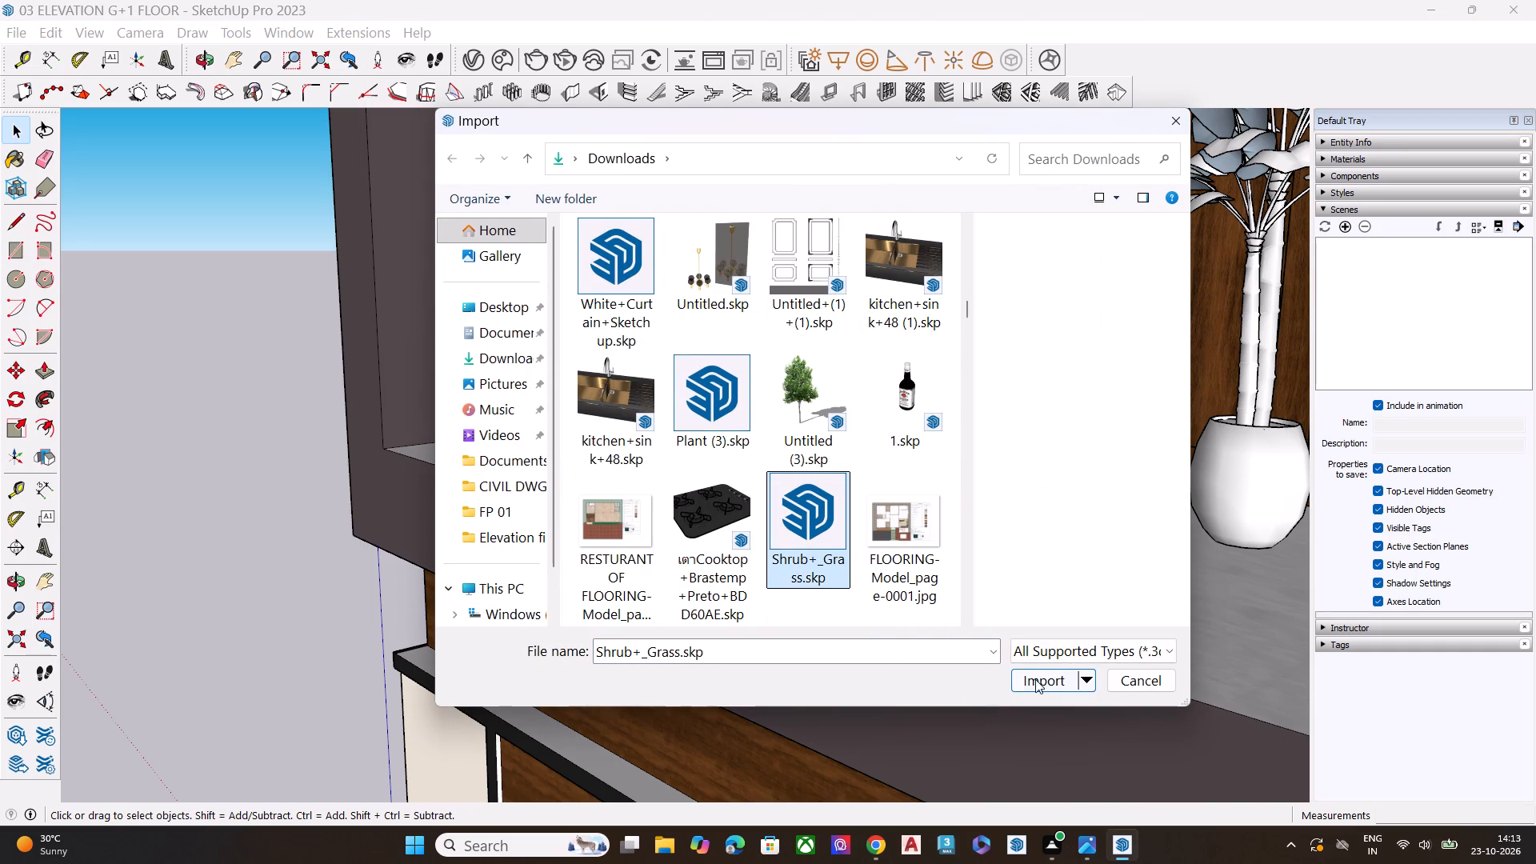
pyautogui.click(1049, 690)
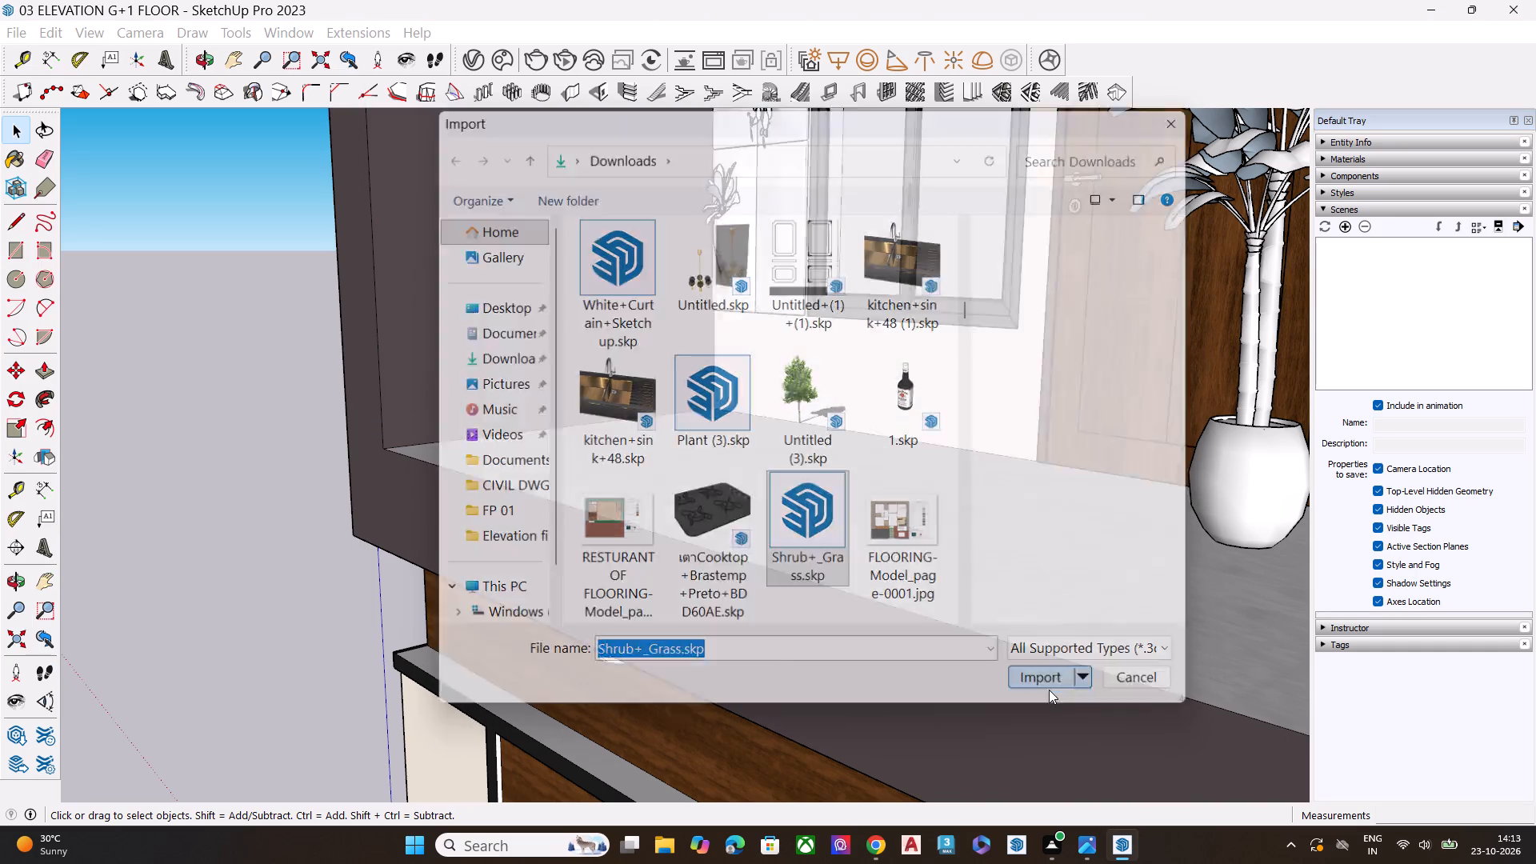
# Place the imported climbing-plant trellis on the roof, at the base of the rooftop block's front wall near its left corner.
pyautogui.scroll(-7, 603, 649)
pyautogui.scroll(-5, 732, 645)
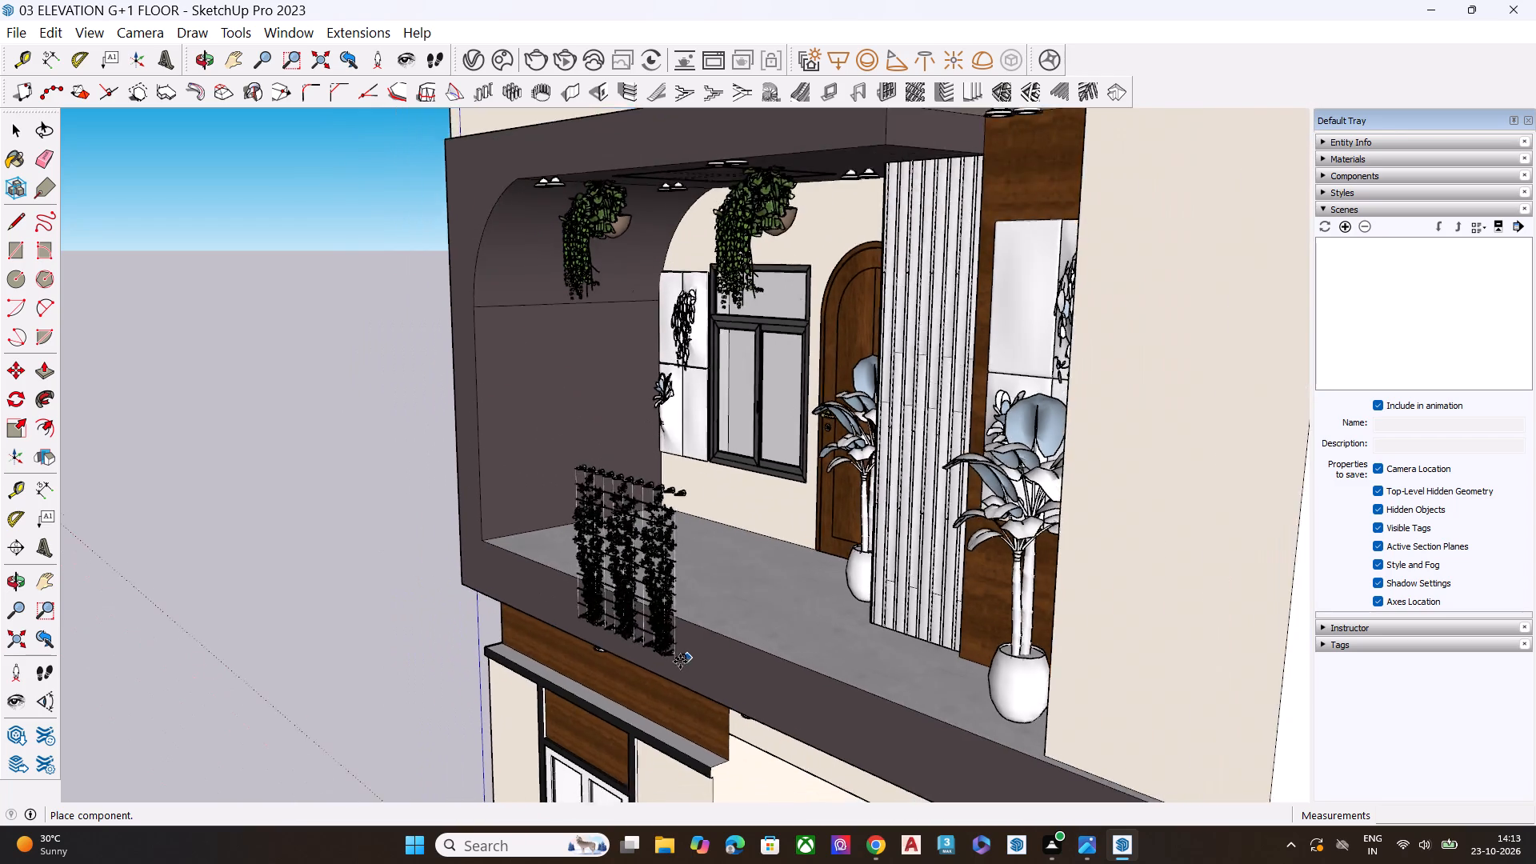
pyautogui.scroll(-9, 680, 662)
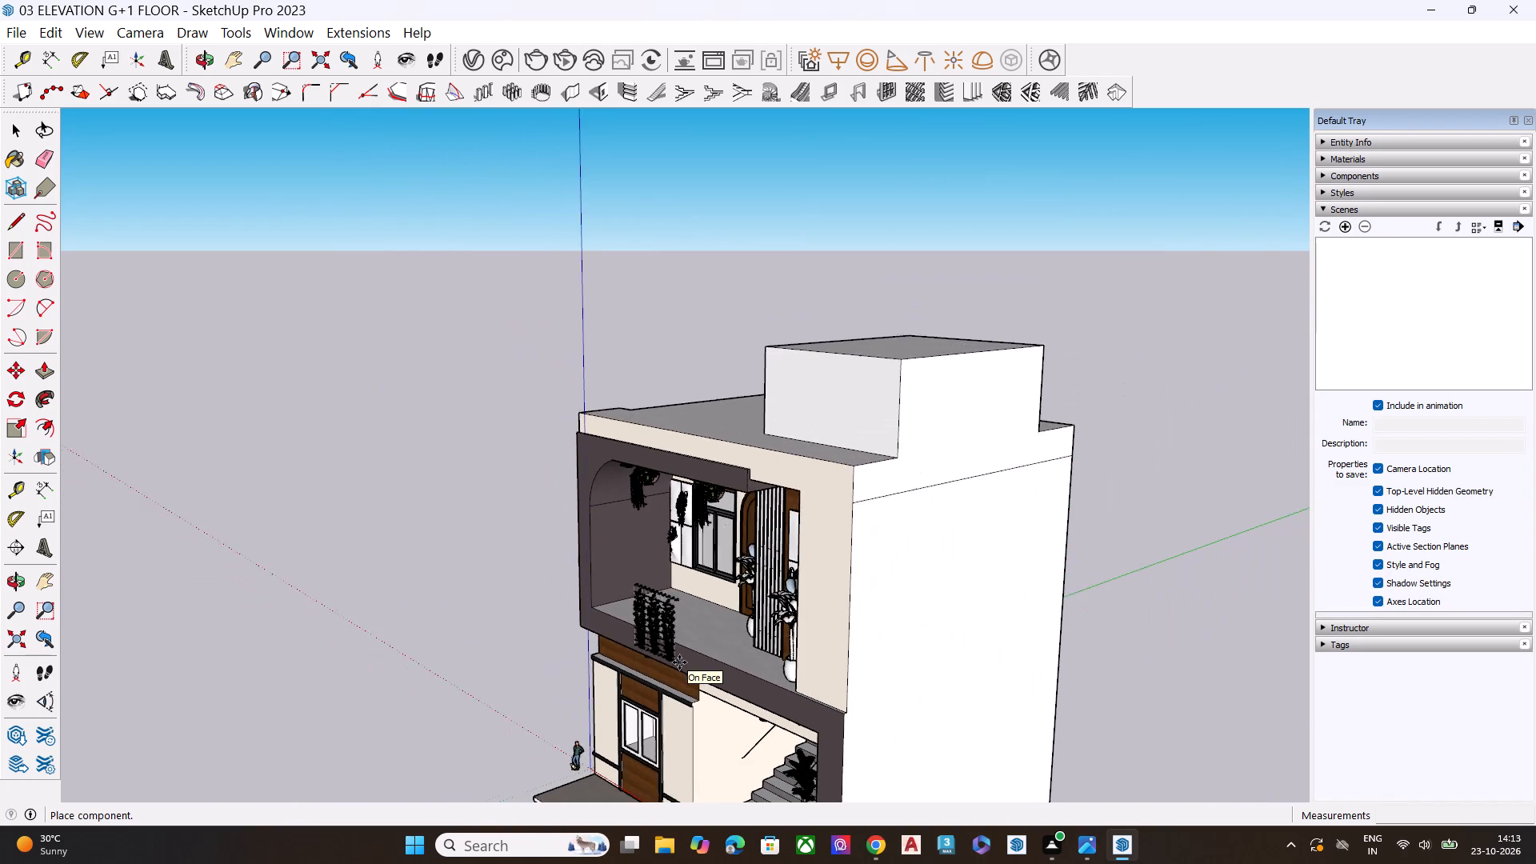
pyautogui.scroll(7, 799, 400)
pyautogui.scroll(-1, 800, 436)
pyautogui.scroll(4, 796, 486)
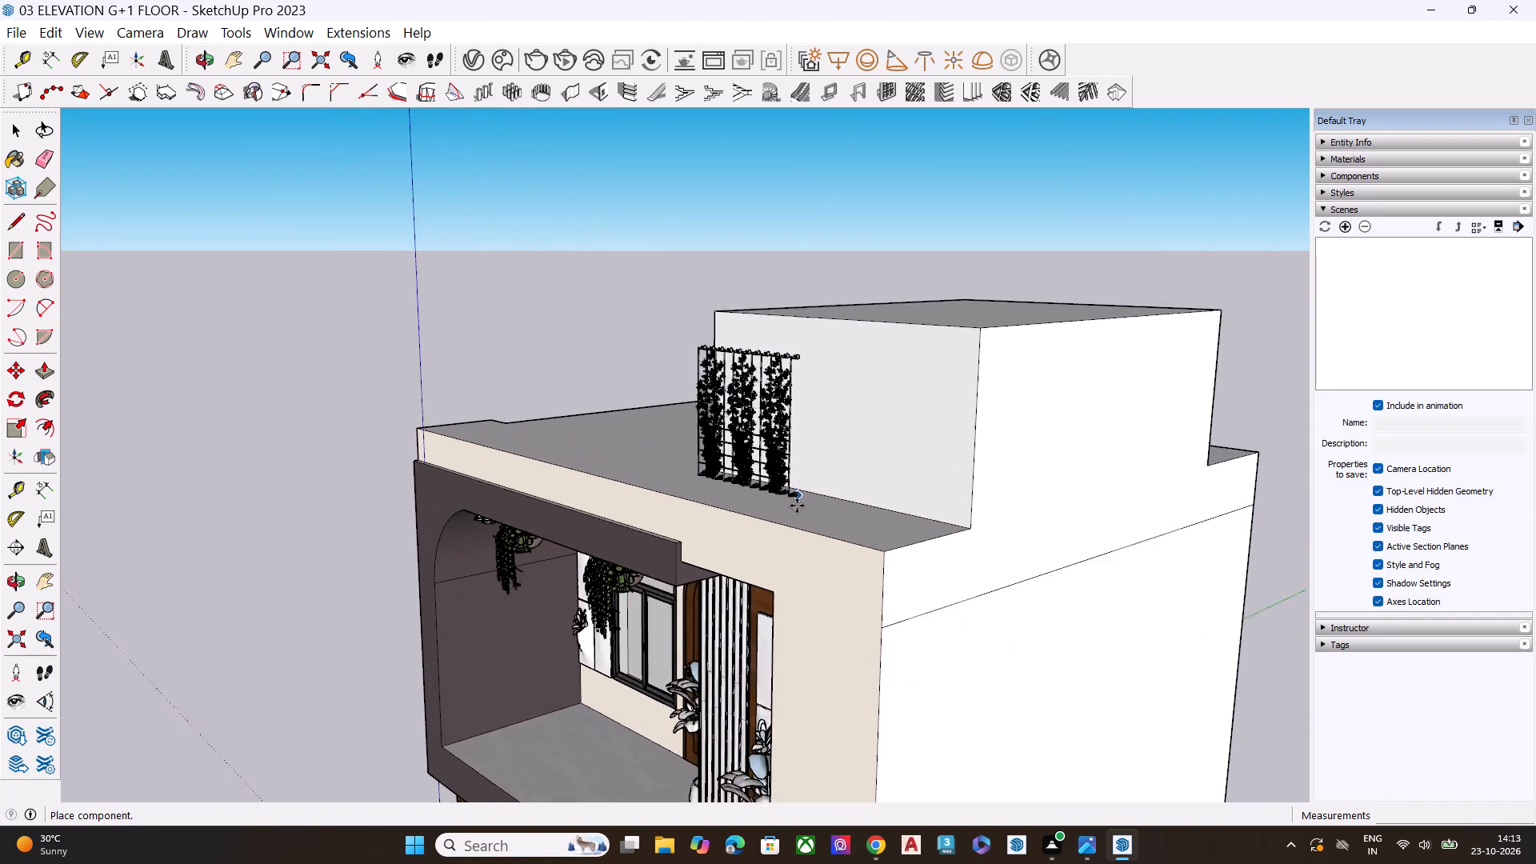
pyautogui.scroll(2, 797, 506)
pyautogui.moveTo(806, 493); pyautogui.dragTo(790, 662, button='middle')
pyautogui.scroll(3, 806, 568)
pyautogui.scroll(-1, 784, 598)
pyautogui.scroll(3, 784, 598)
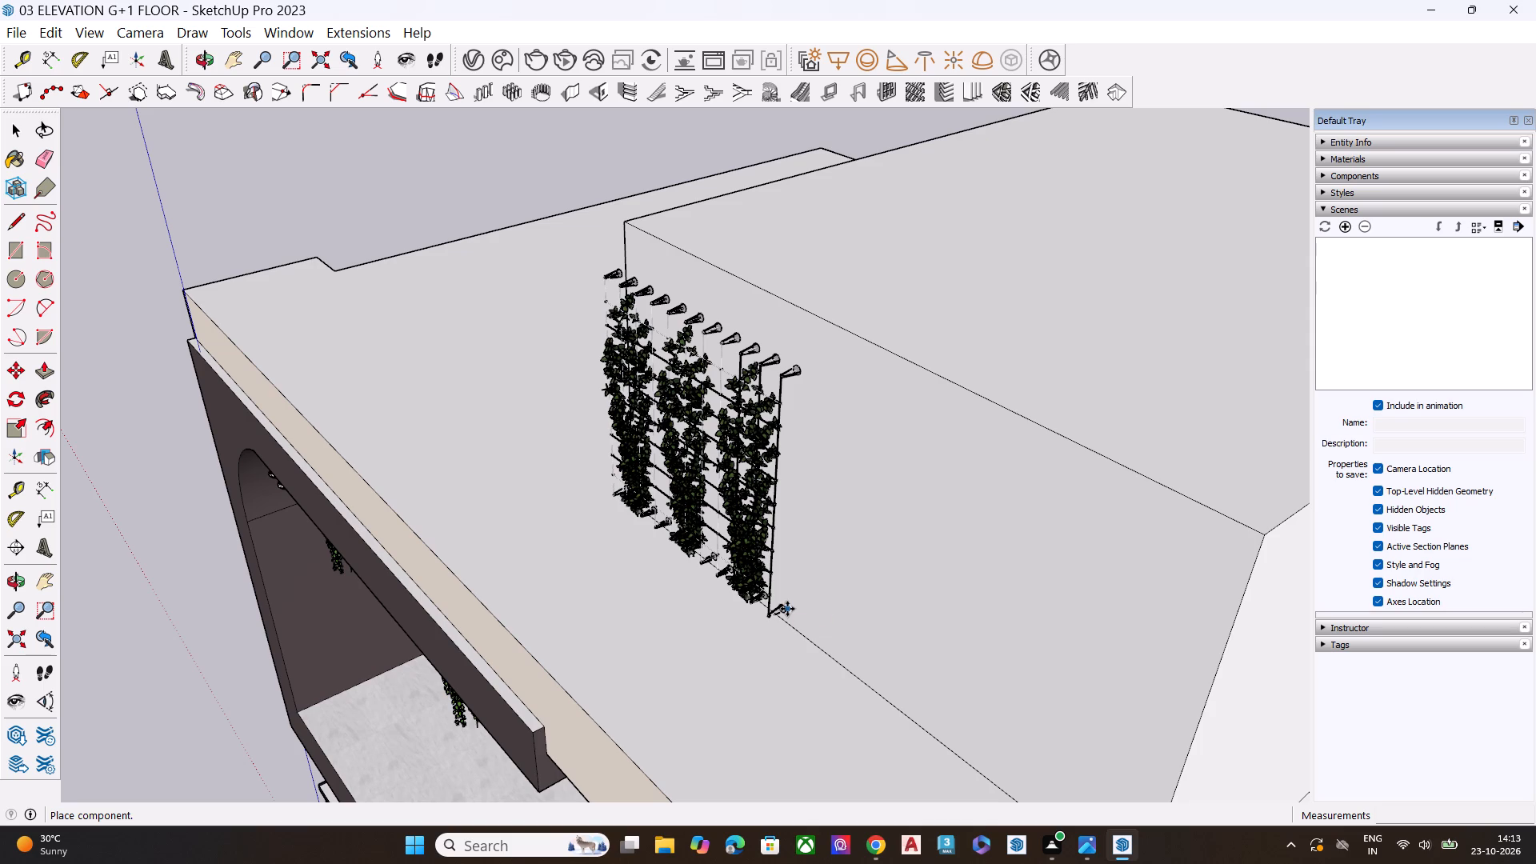
pyautogui.click(787, 609)
# Move the trellis about 3 11/16" along the front wall so its lower corner meets the block's left vertical edge.
pyautogui.moveTo(738, 478); pyautogui.dragTo(1014, 452, button='middle')
pyautogui.scroll(-4, 724, 518)
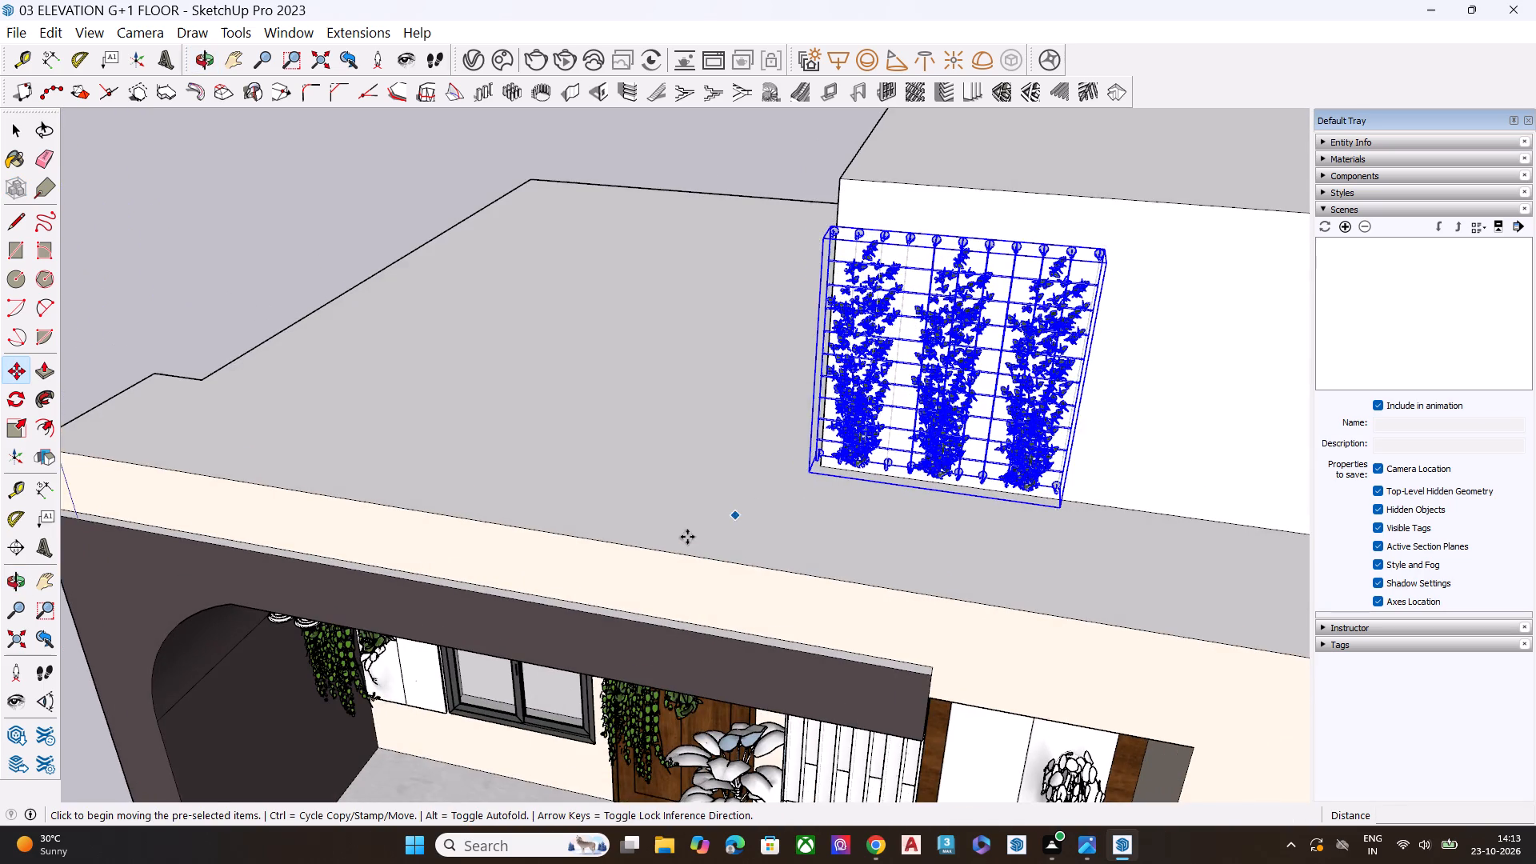
pyautogui.scroll(-3, 687, 537)
pyautogui.moveTo(687, 604); pyautogui.dragTo(809, 625, button='middle')
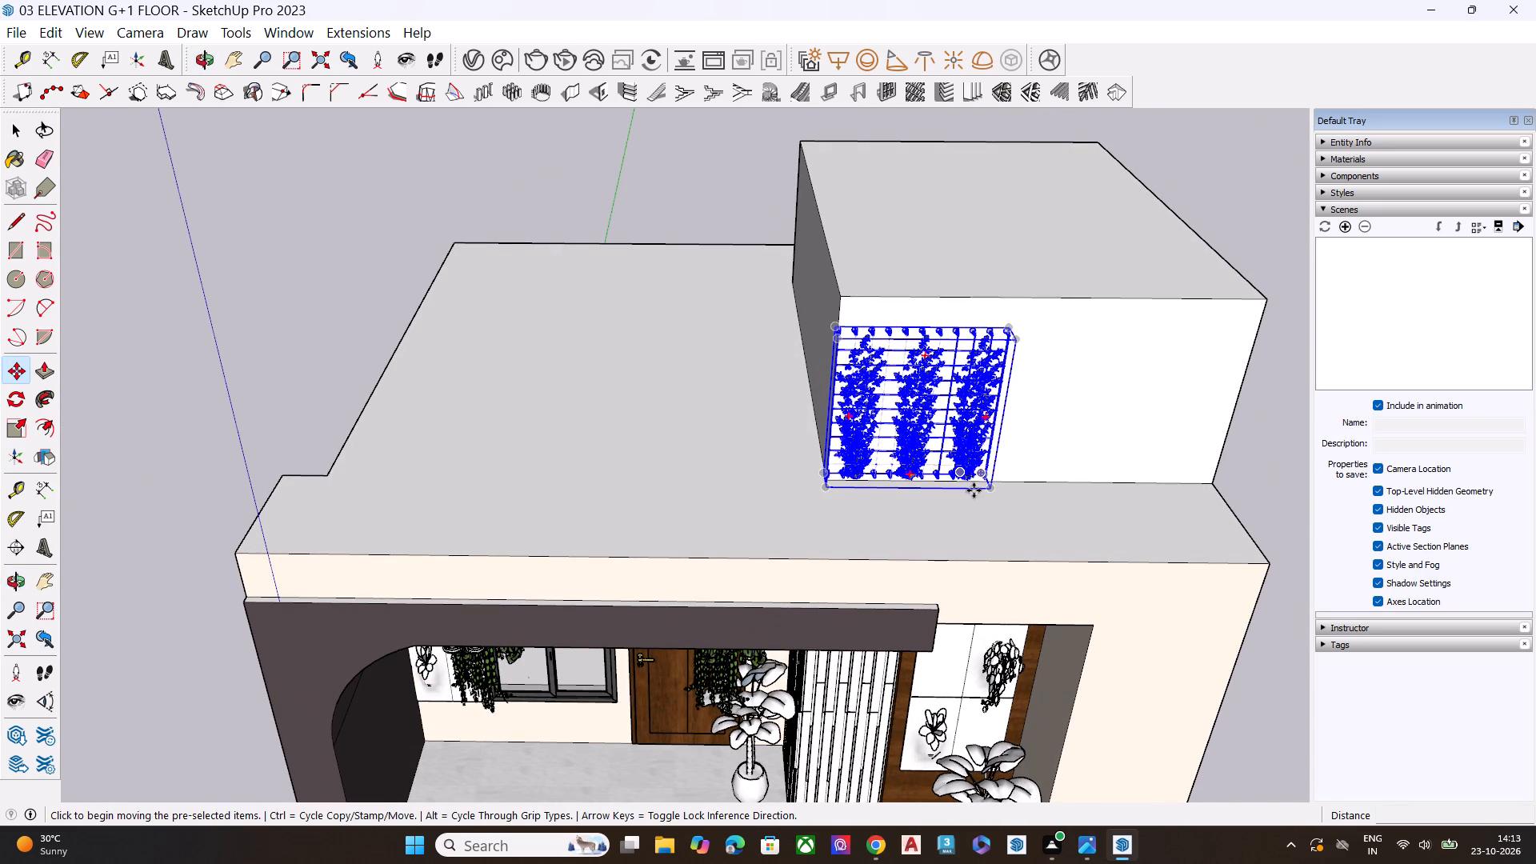
pyautogui.scroll(1, 1016, 456)
pyautogui.press('space')
pyautogui.scroll(6, 1017, 425)
pyautogui.press('m')
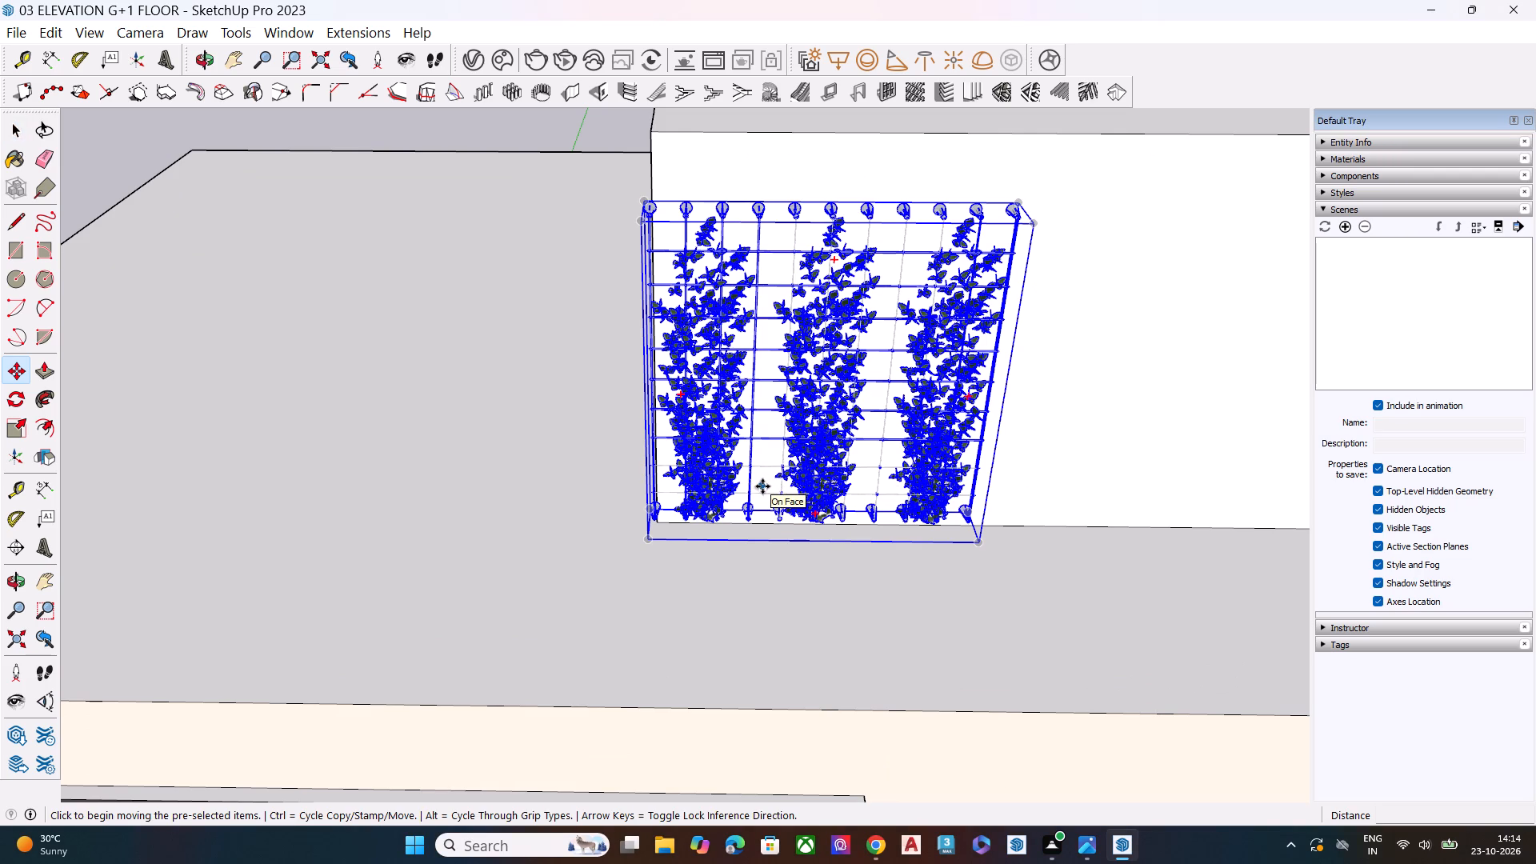
pyautogui.scroll(9, 766, 478)
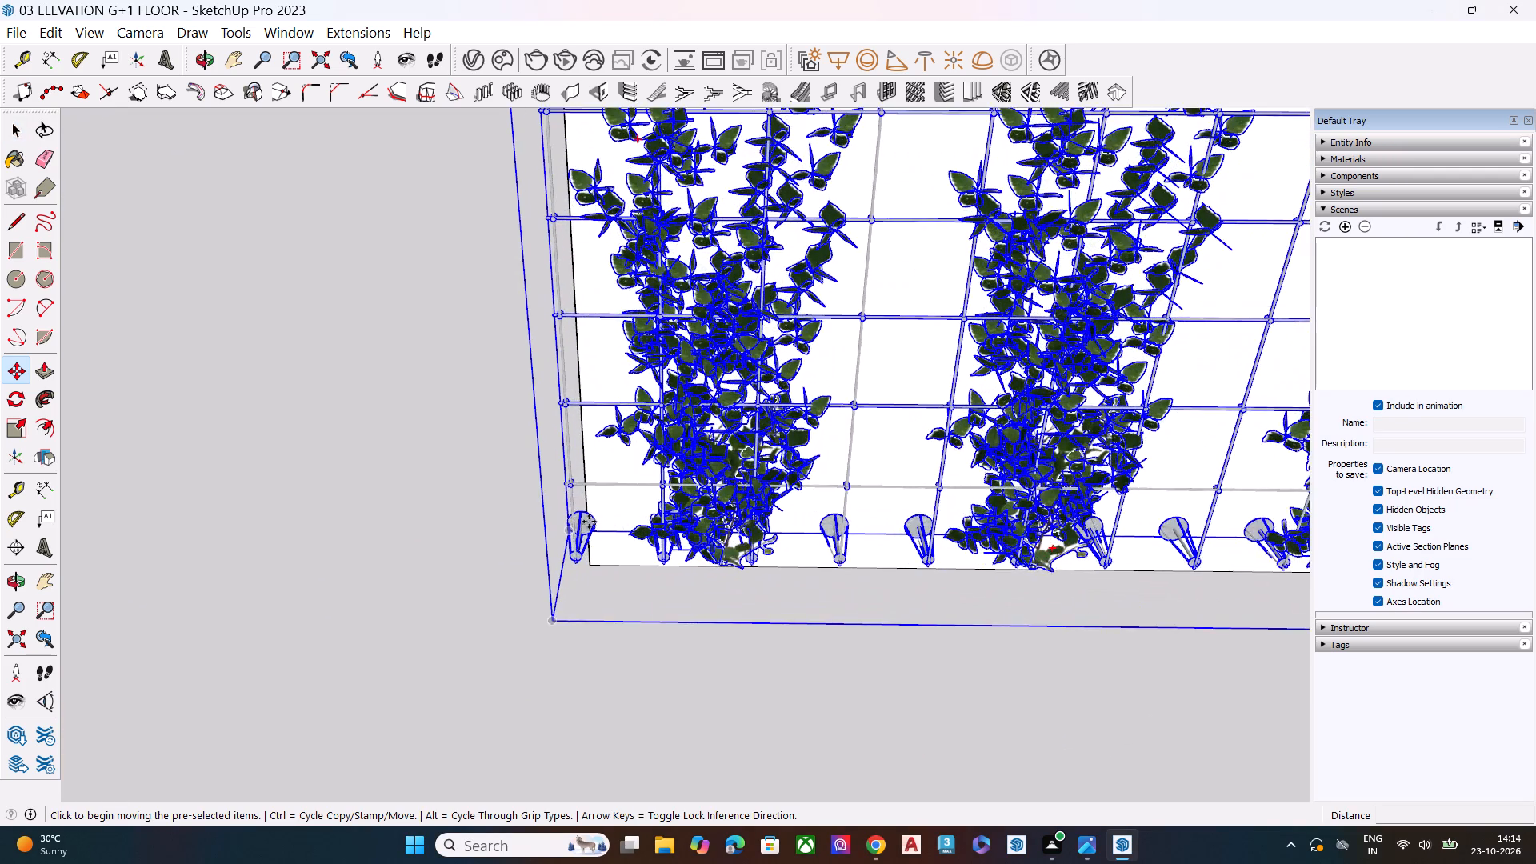
pyautogui.scroll(13, 586, 521)
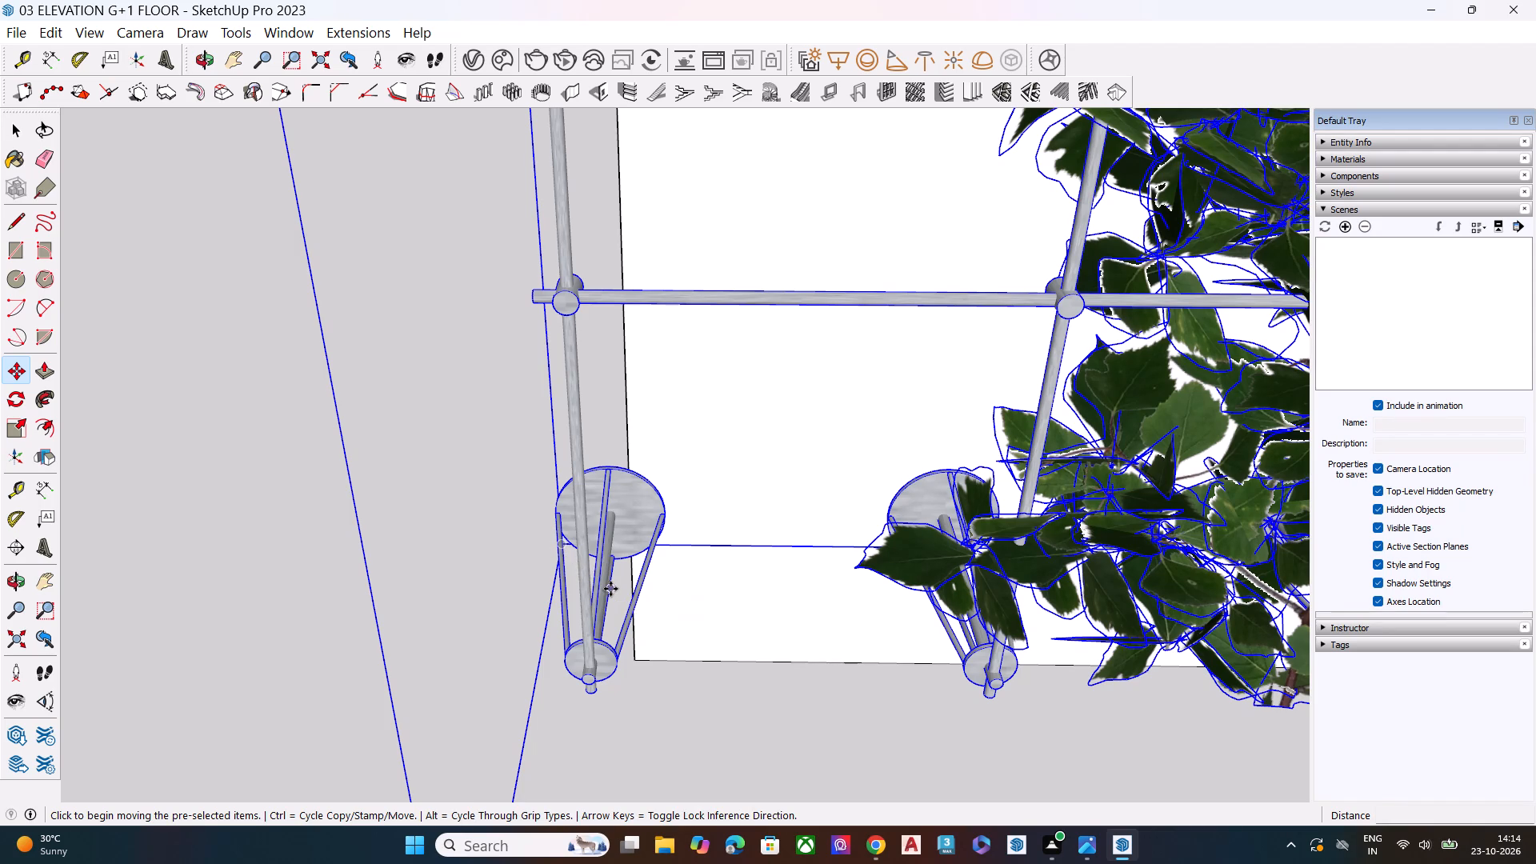
pyautogui.moveTo(590, 600); pyautogui.dragTo(610, 593, button='middle')
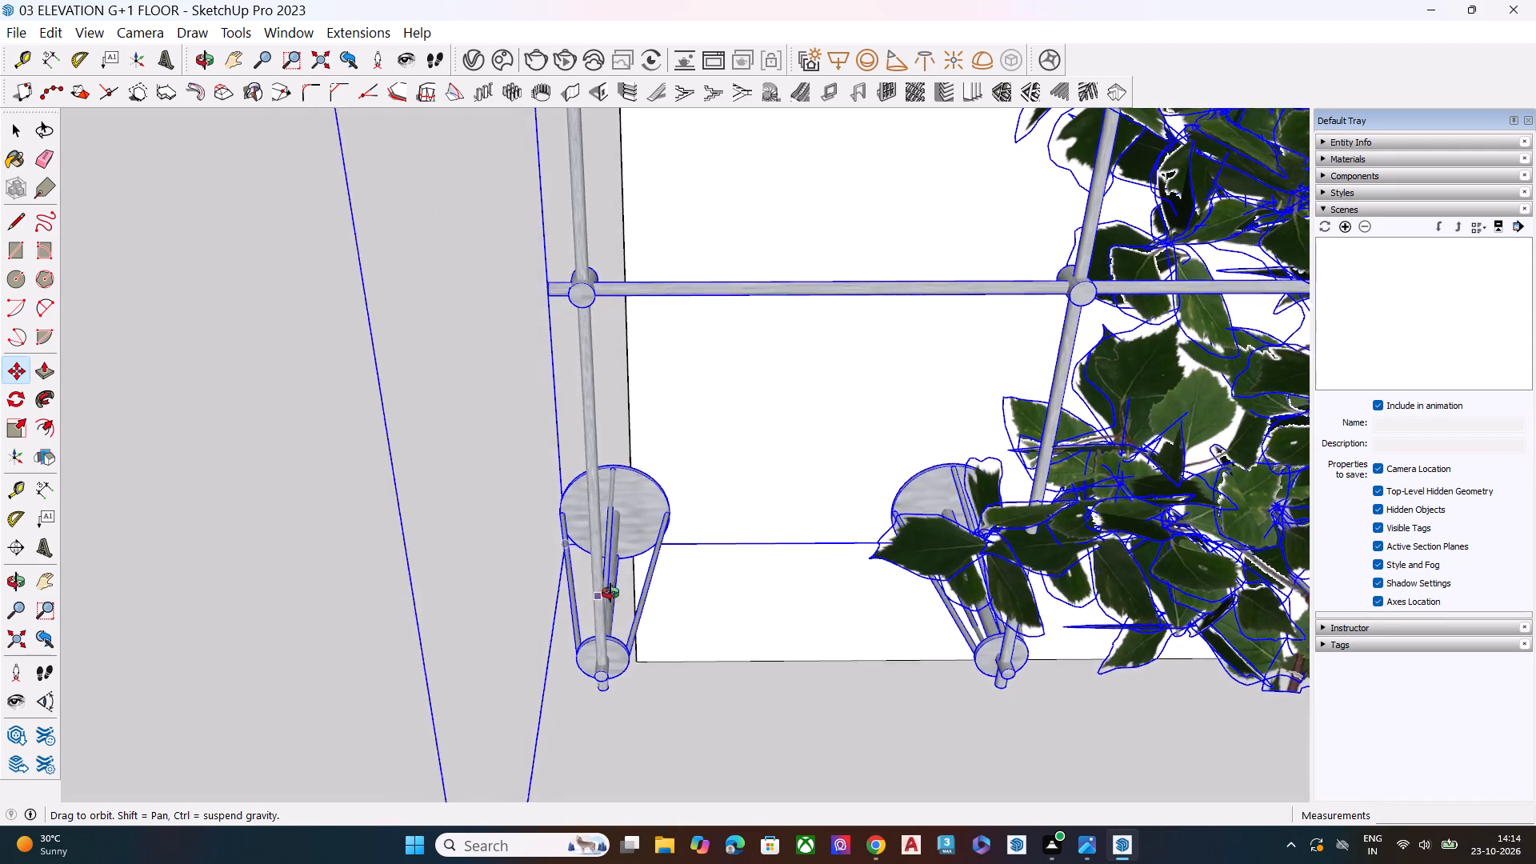
pyautogui.moveTo(610, 593); pyautogui.dragTo(686, 571, button='middle')
pyautogui.scroll(5, 597, 553)
pyautogui.click(590, 546)
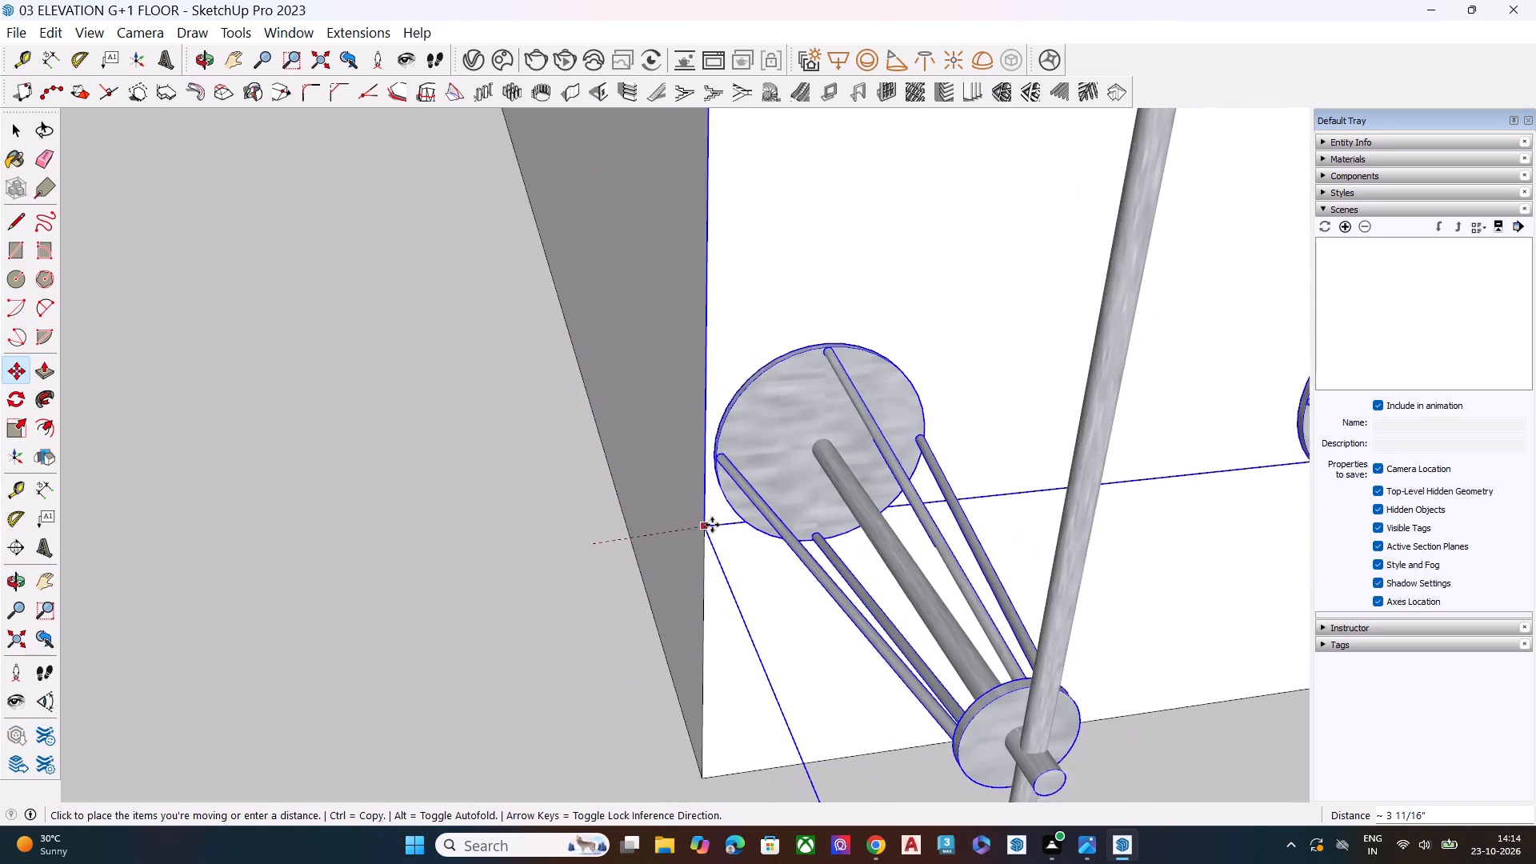
pyautogui.click(715, 525)
pyautogui.press('space')
# Move the trellis about 3 1/8" back toward the rooftop block's front wall so its supports reach the wall.
pyautogui.scroll(-7, 668, 534)
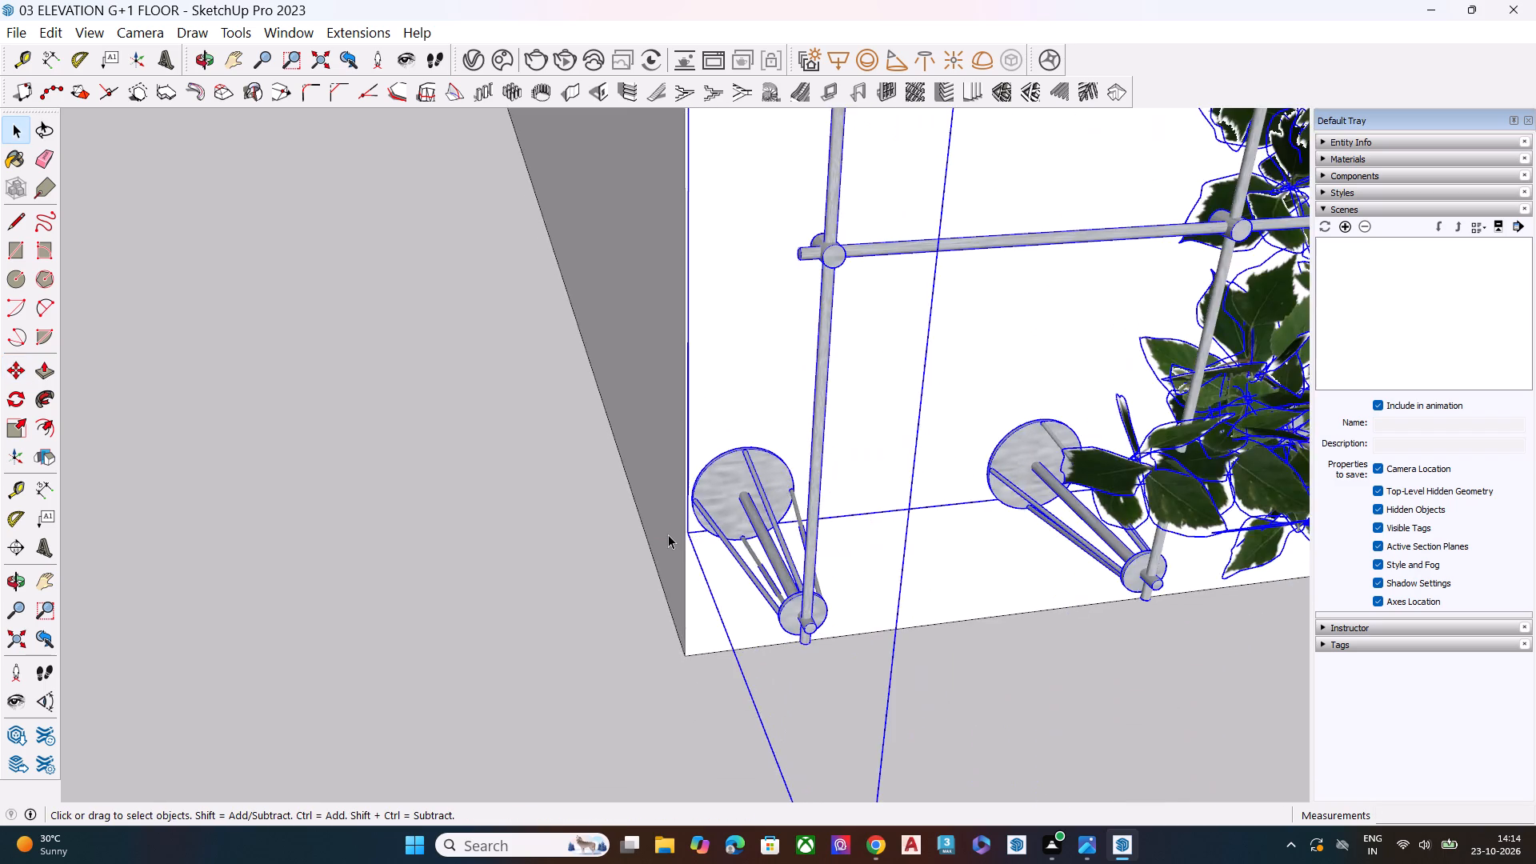
pyautogui.scroll(-9, 668, 534)
pyautogui.moveTo(688, 556); pyautogui.dragTo(1216, 478, button='middle')
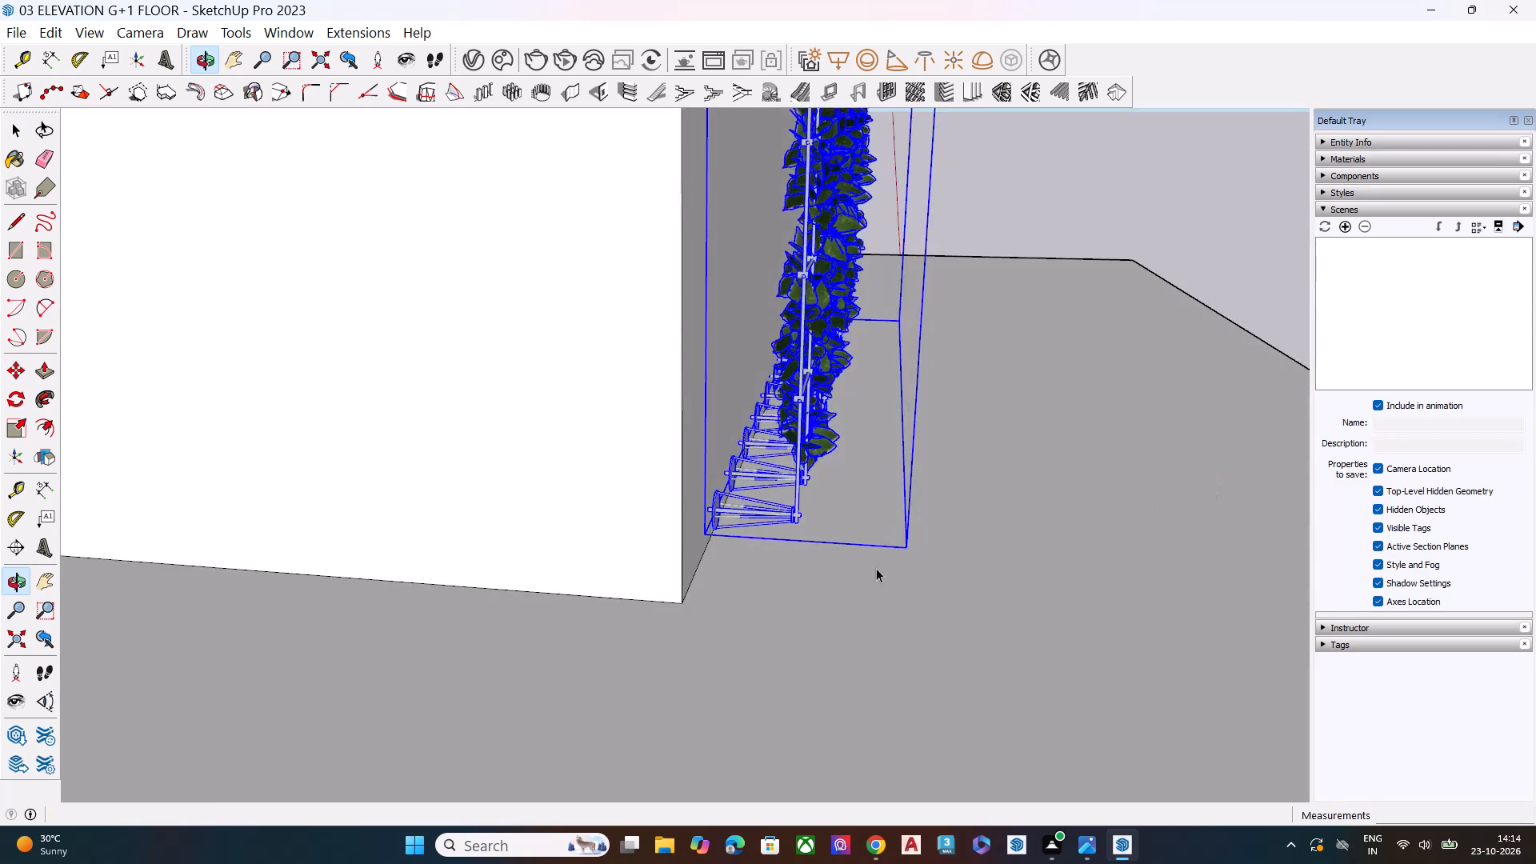
pyautogui.scroll(8, 804, 585)
pyautogui.scroll(1, 723, 519)
pyautogui.scroll(-1, 724, 519)
pyautogui.scroll(2, 724, 519)
pyautogui.press('m')
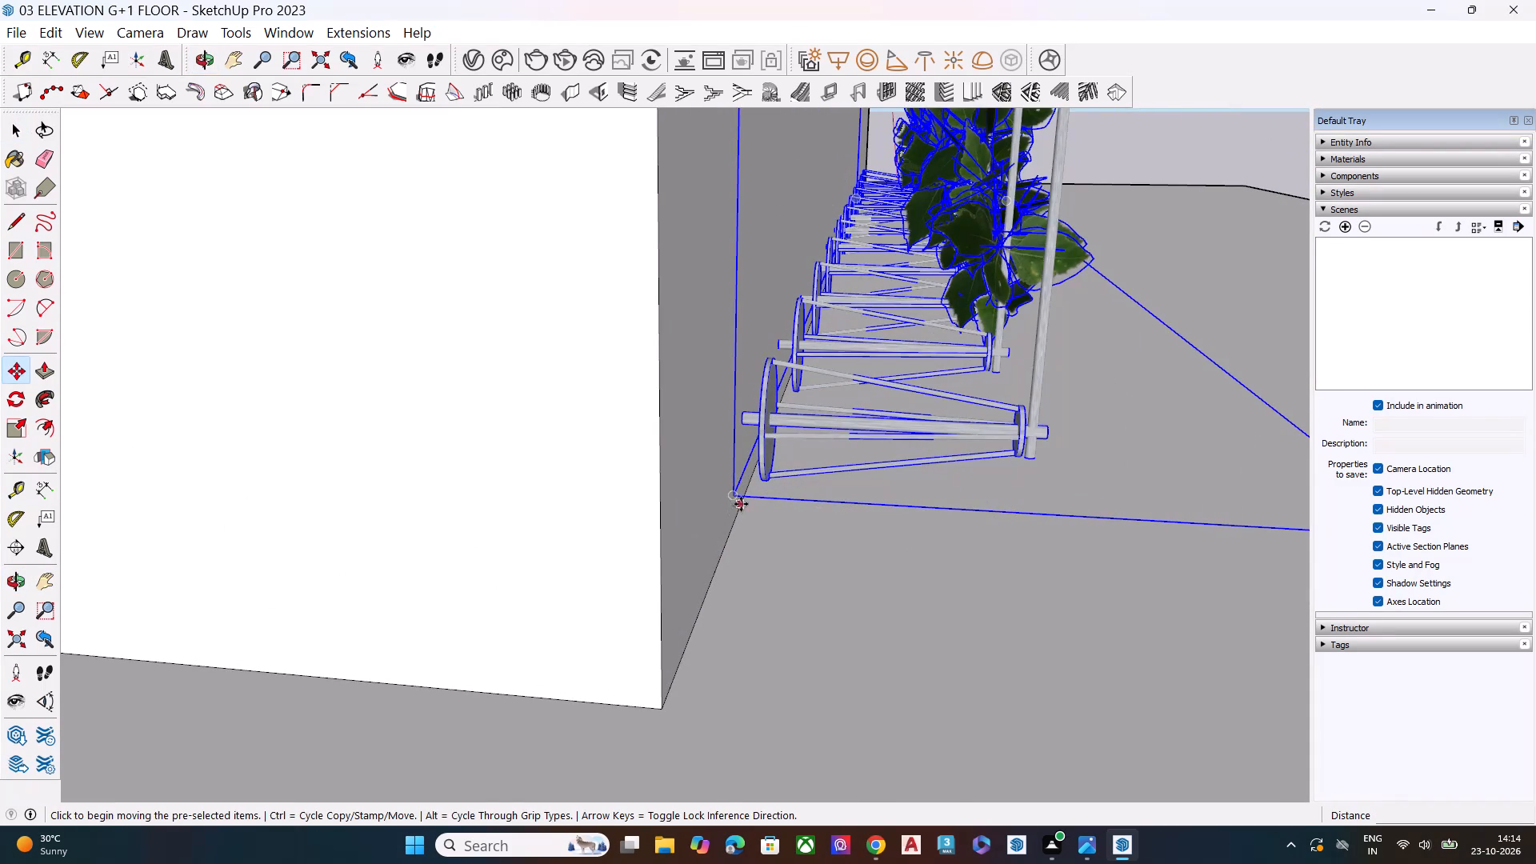
pyautogui.click(738, 496)
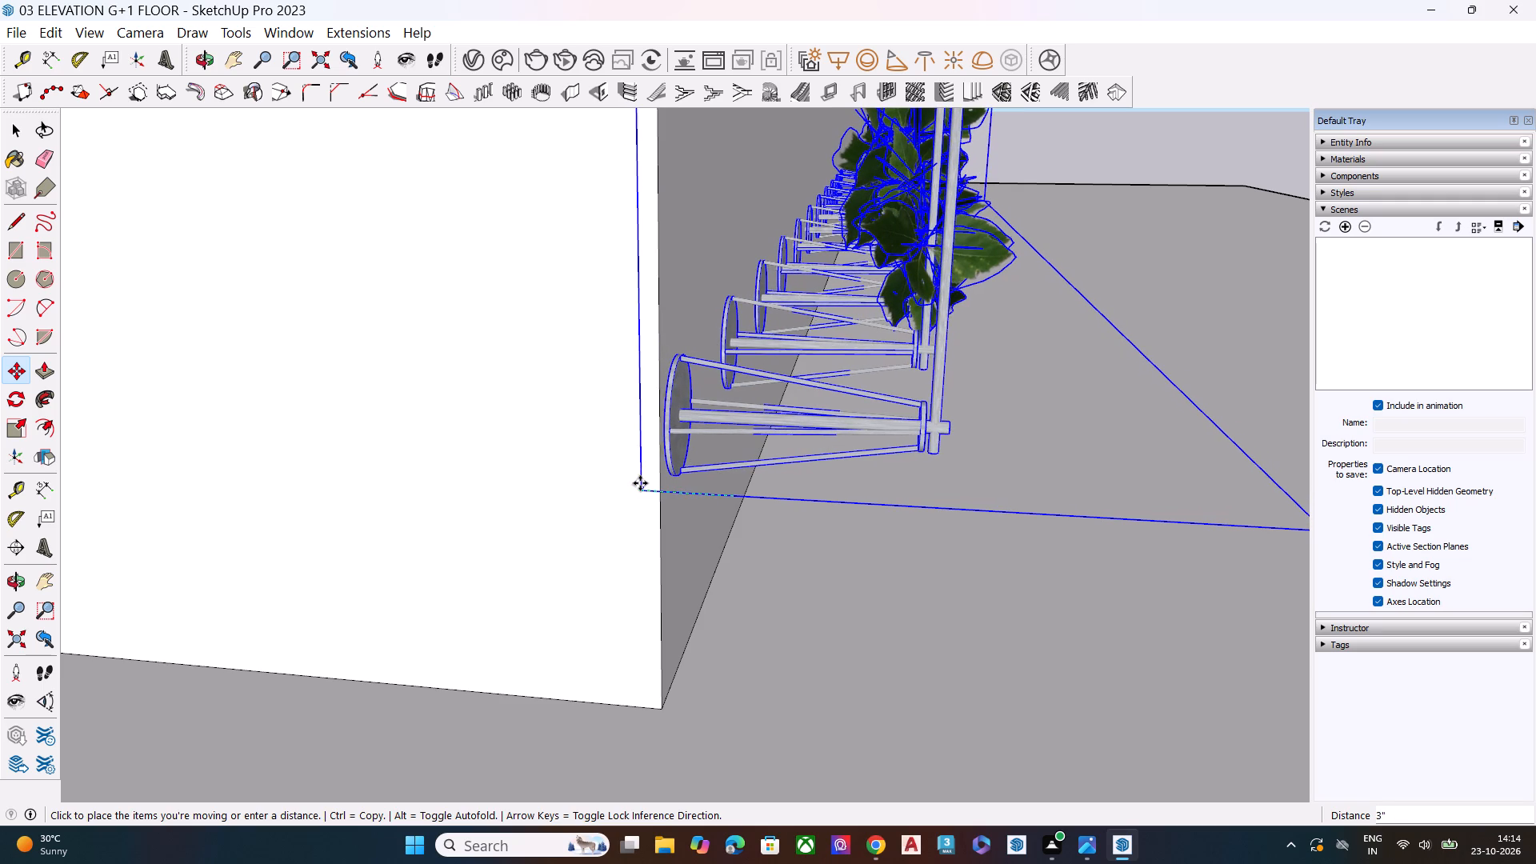
pyautogui.click(635, 483)
# Nudge the trellis slightly sideways along the front wall, inward from the rooftop block's left side face.
pyautogui.scroll(1, 695, 519)
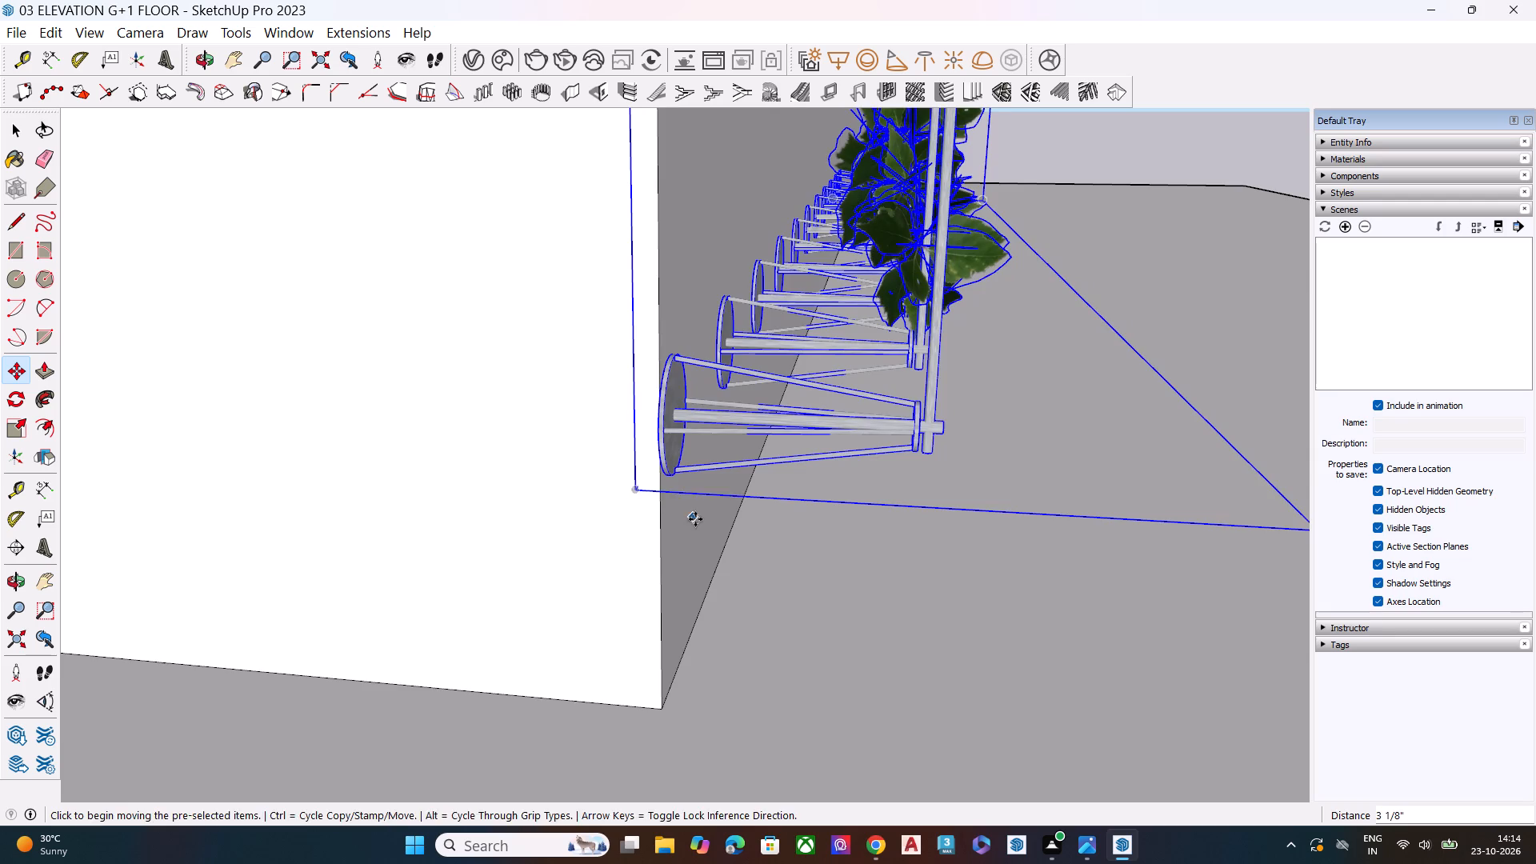
pyautogui.moveTo(700, 517); pyautogui.dragTo(1018, 454, button='middle')
pyautogui.scroll(7, 784, 483)
pyautogui.scroll(-6, 618, 524)
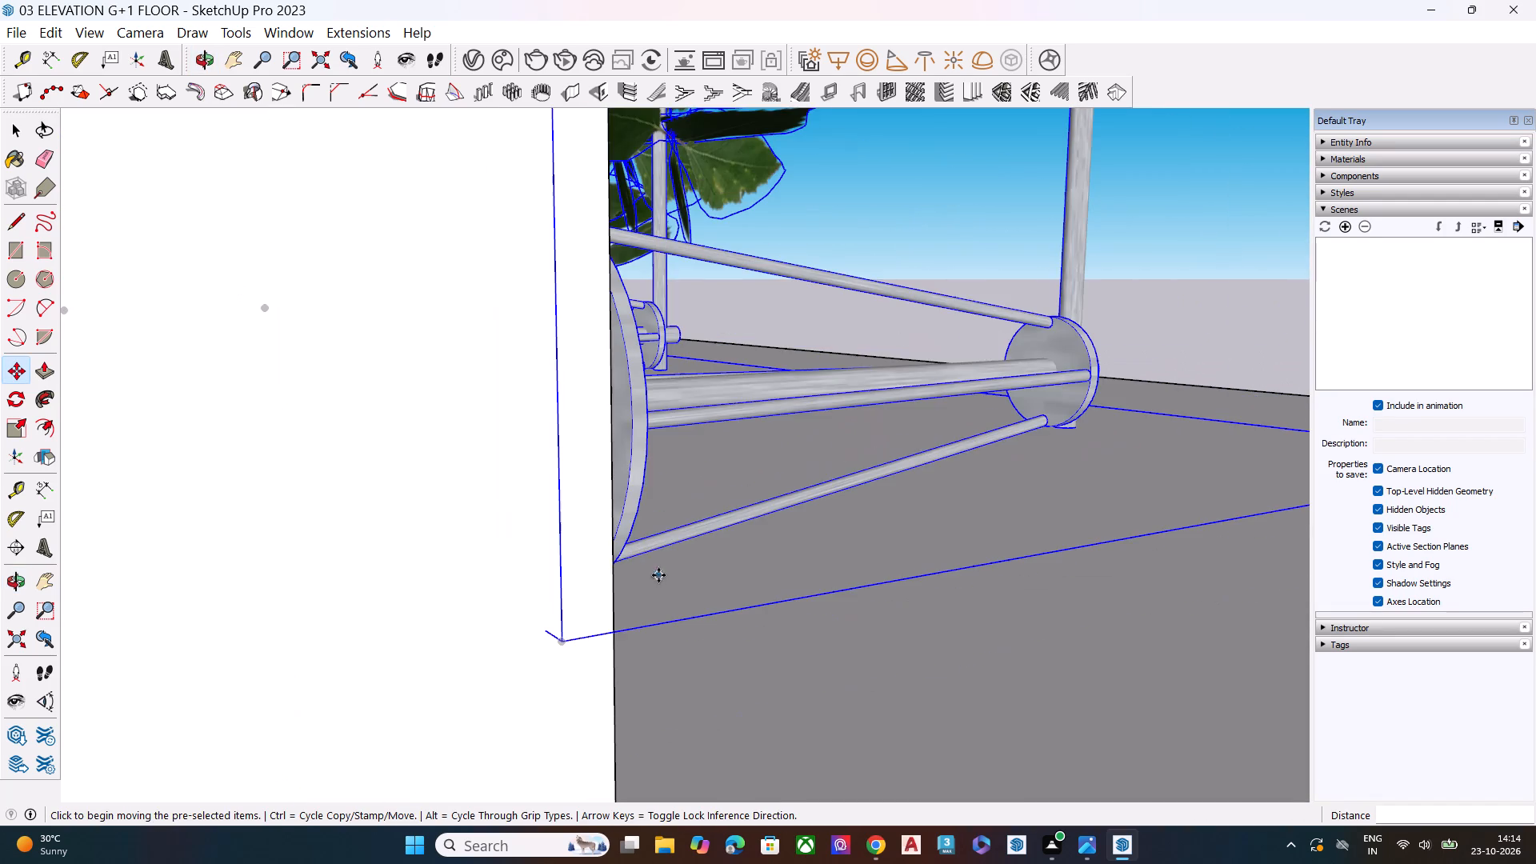
pyautogui.moveTo(525, 506); pyautogui.dragTo(539, 535, button='middle')
pyautogui.scroll(4, 562, 612)
pyautogui.click(566, 650)
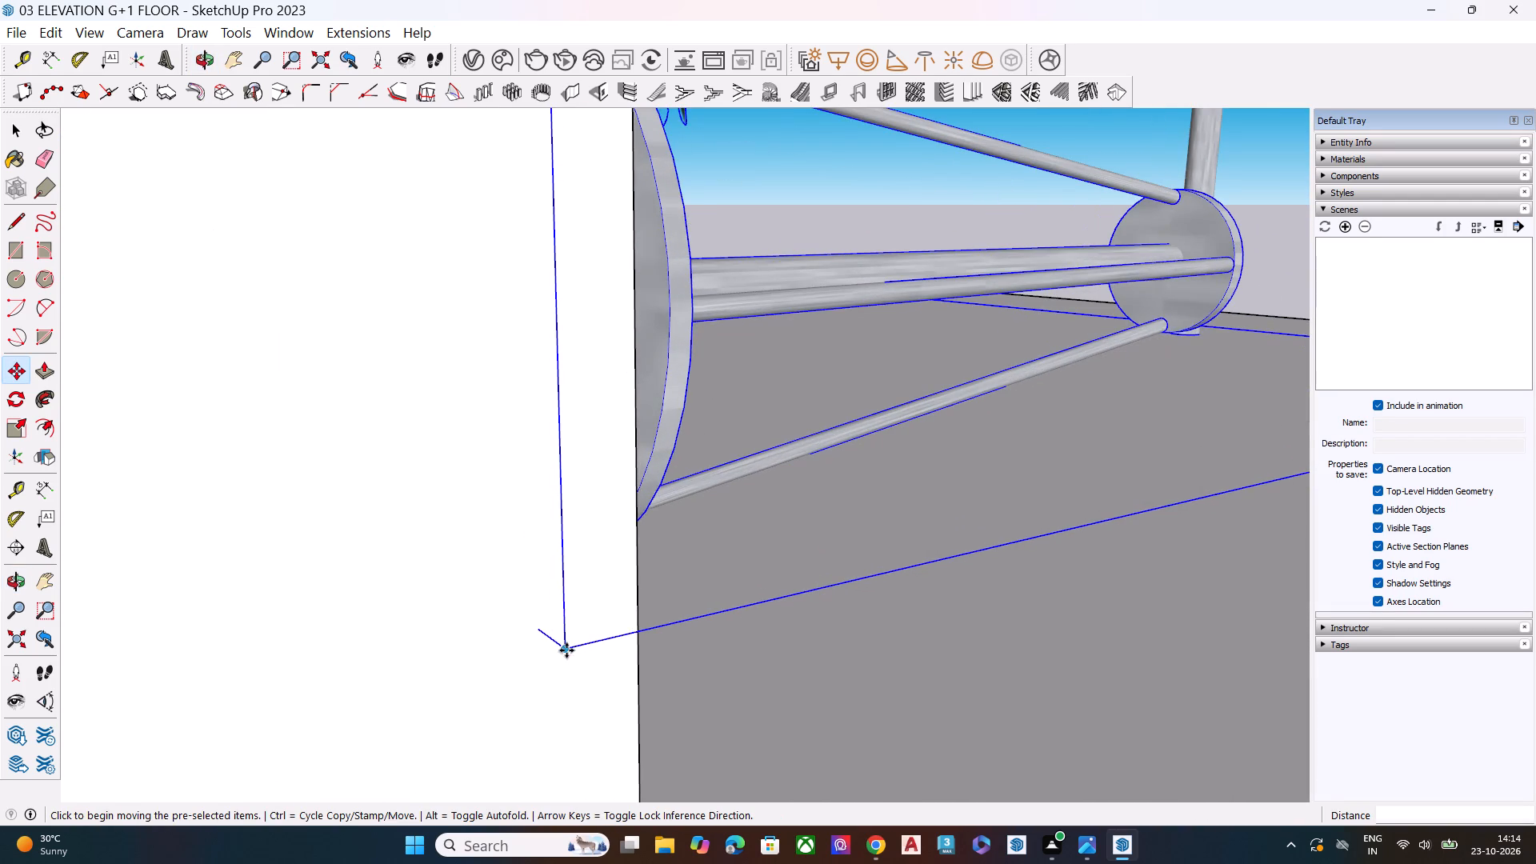
pyautogui.click(534, 626)
pyautogui.press('space')
# Move the trellis another 5/16" along the red axis, inward from the rooftop block's left side face.
pyautogui.scroll(-6, 578, 619)
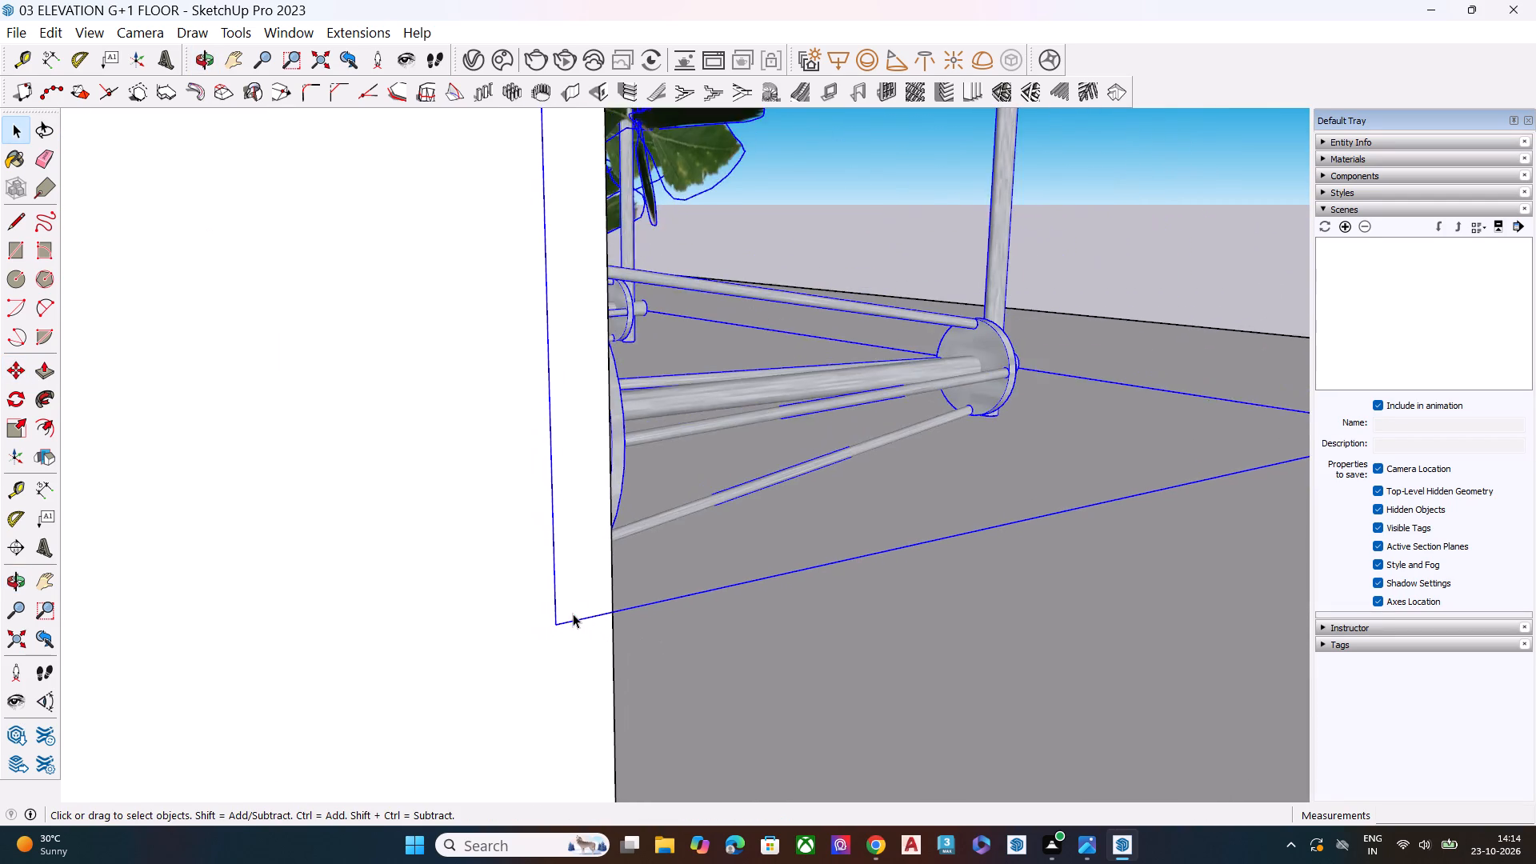
pyautogui.moveTo(573, 614); pyautogui.dragTo(634, 806, button='middle')
pyautogui.scroll(4, 547, 655)
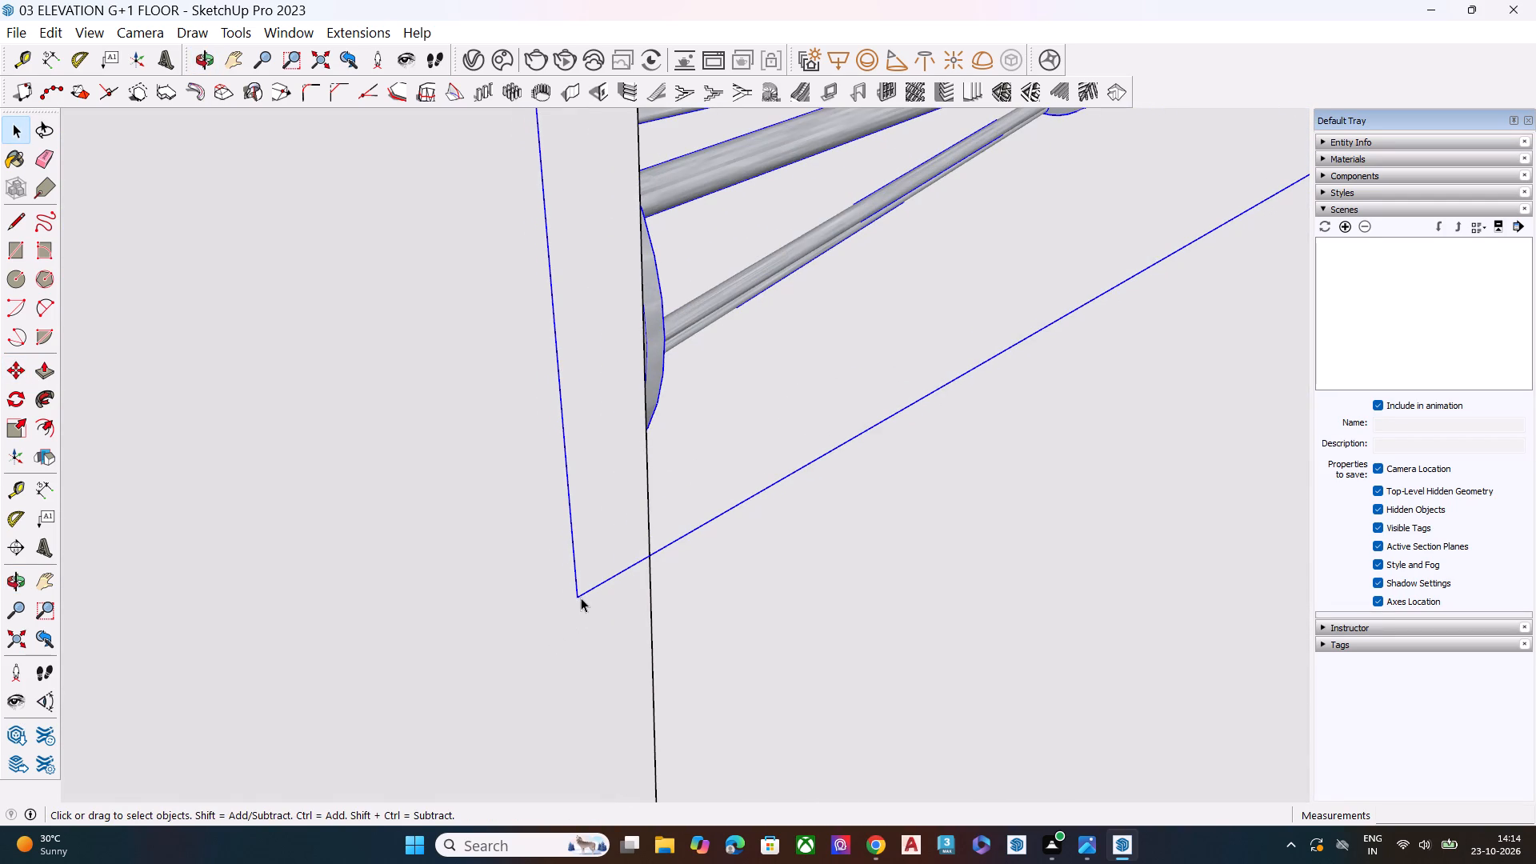
pyautogui.press('m')
pyautogui.click(578, 598)
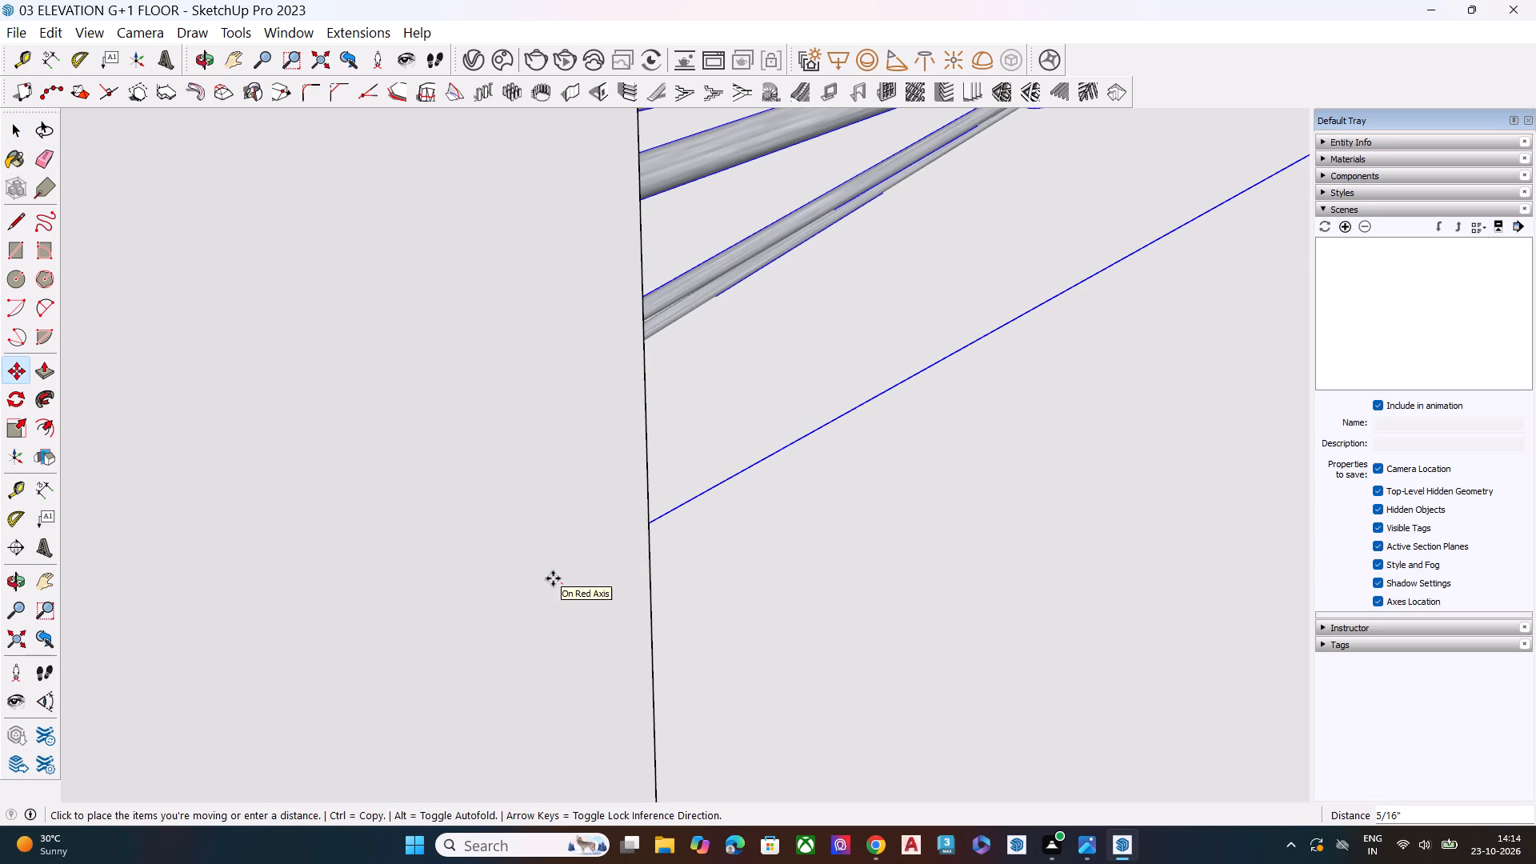
pyautogui.click(553, 578)
pyautogui.press('space')
# Examine the trellis's fit against the rooftop block's corner and front wall from several angles.
pyautogui.scroll(-8, 611, 600)
pyautogui.moveTo(685, 640); pyautogui.dragTo(312, 560, button='middle')
pyautogui.scroll(1, 274, 544)
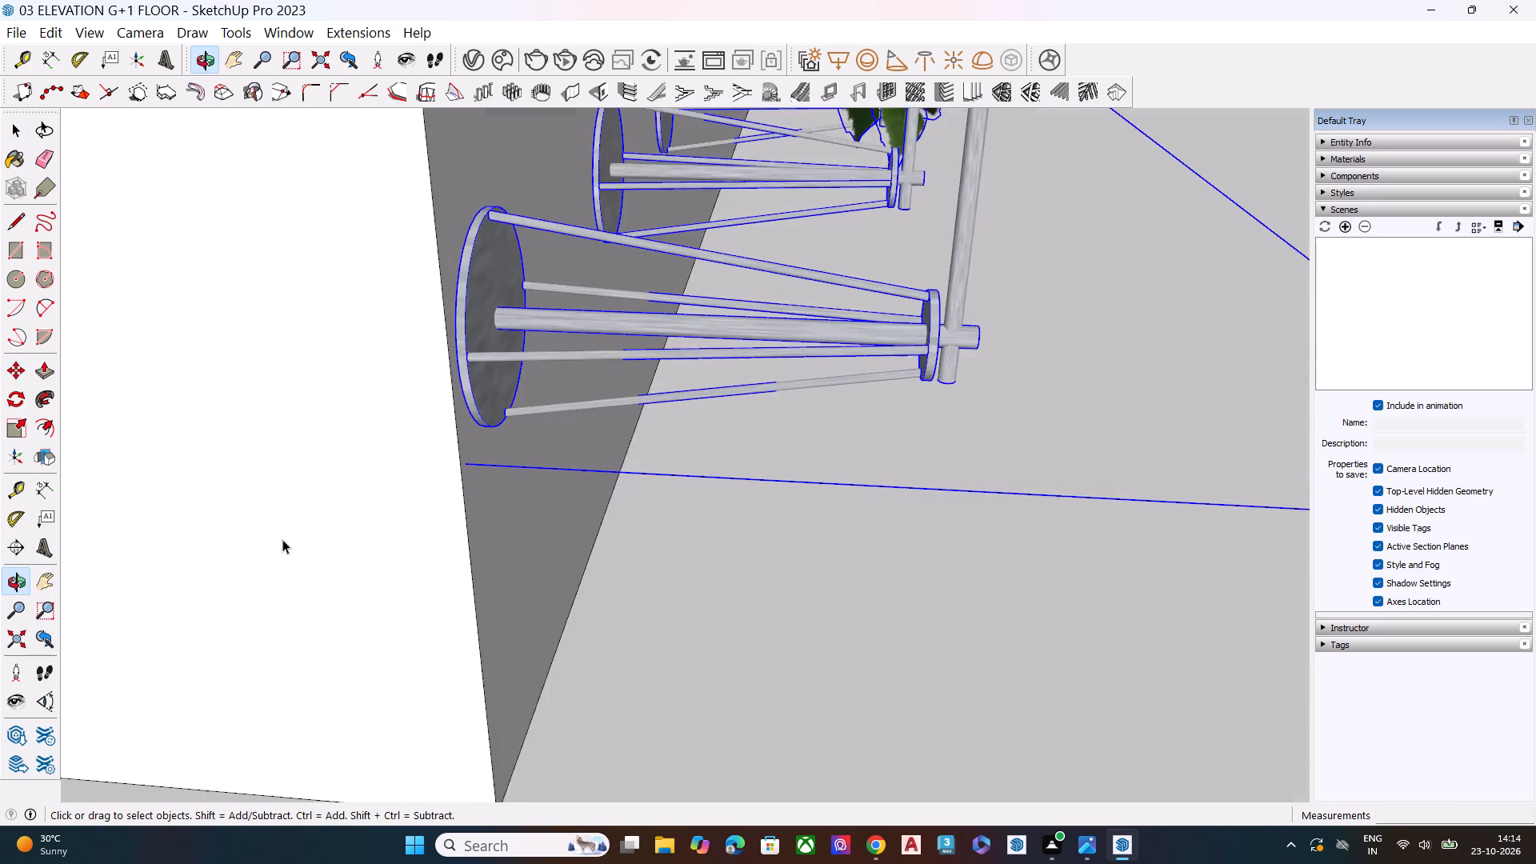
pyautogui.scroll(-4, 487, 551)
pyautogui.scroll(1, 538, 611)
pyautogui.scroll(-2, 549, 624)
pyautogui.scroll(-1, 562, 559)
pyautogui.scroll(1, 561, 561)
pyautogui.scroll(-8, 559, 572)
pyautogui.moveTo(671, 624); pyautogui.dragTo(364, 580, button='middle')
pyautogui.scroll(4, 385, 571)
pyautogui.scroll(-5, 648, 598)
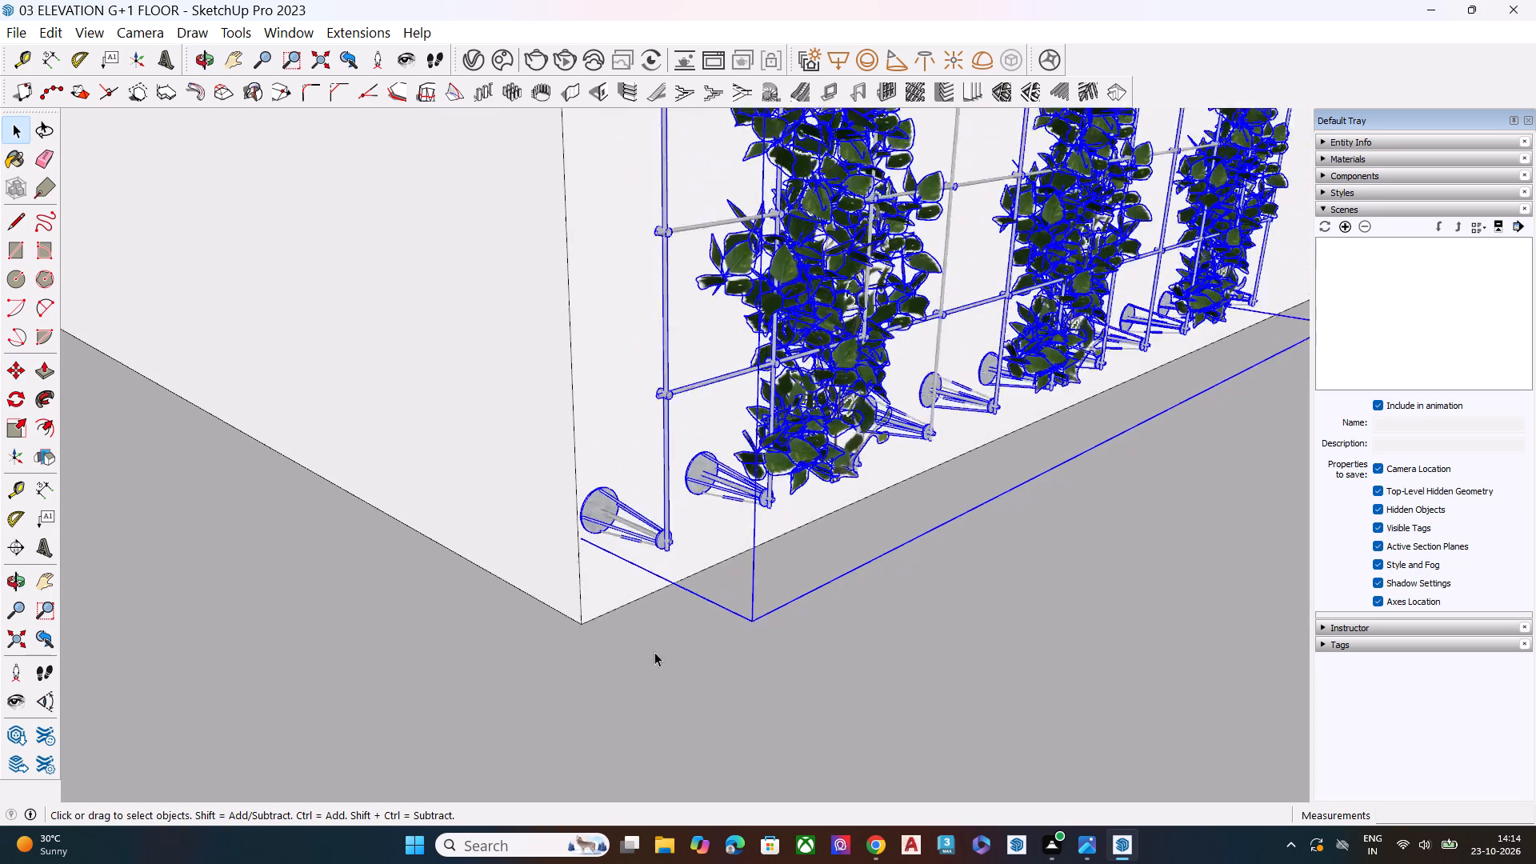
pyautogui.scroll(-2, 654, 652)
pyautogui.scroll(-10, 862, 385)
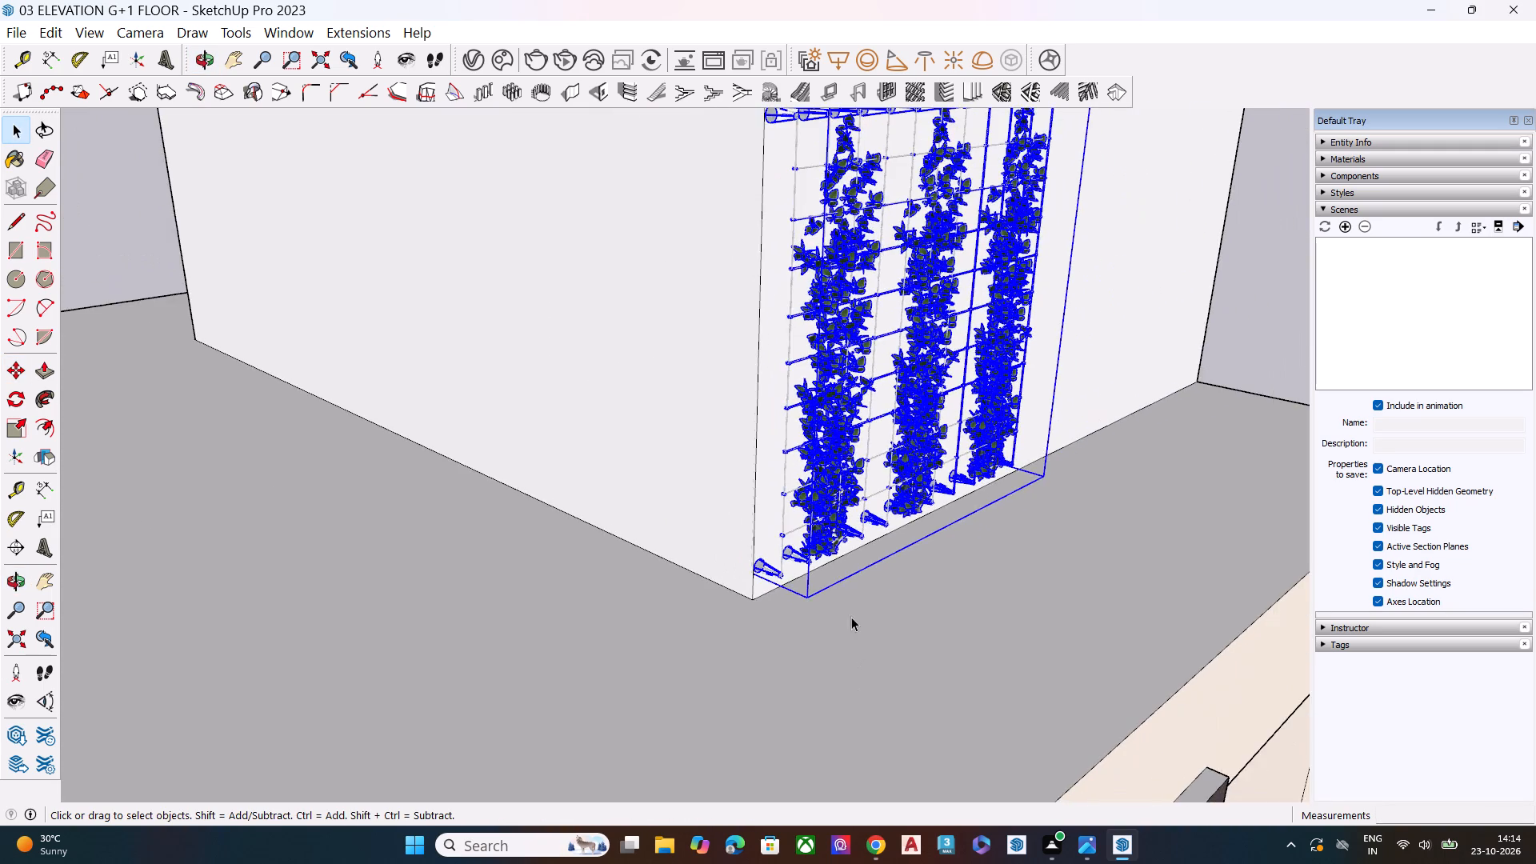
pyautogui.scroll(-8, 851, 617)
pyautogui.moveTo(906, 590); pyautogui.dragTo(811, 494, button='middle')
pyautogui.scroll(7, 860, 323)
pyautogui.scroll(-5, 883, 332)
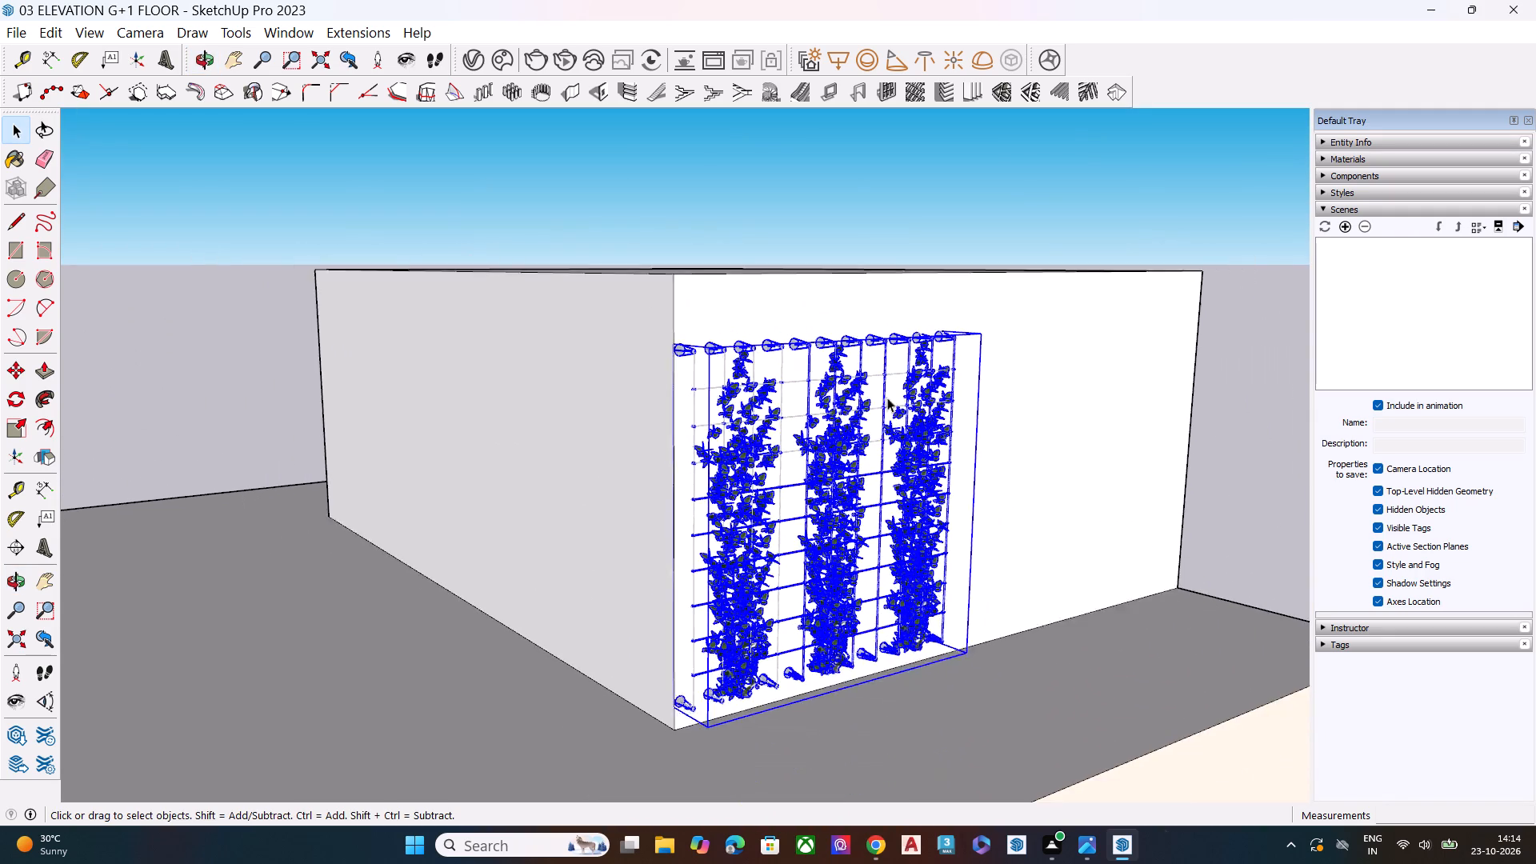
# Paint the rooftop block's front wall with Color B01 from the Colors collection.
pyautogui.click(1356, 156)
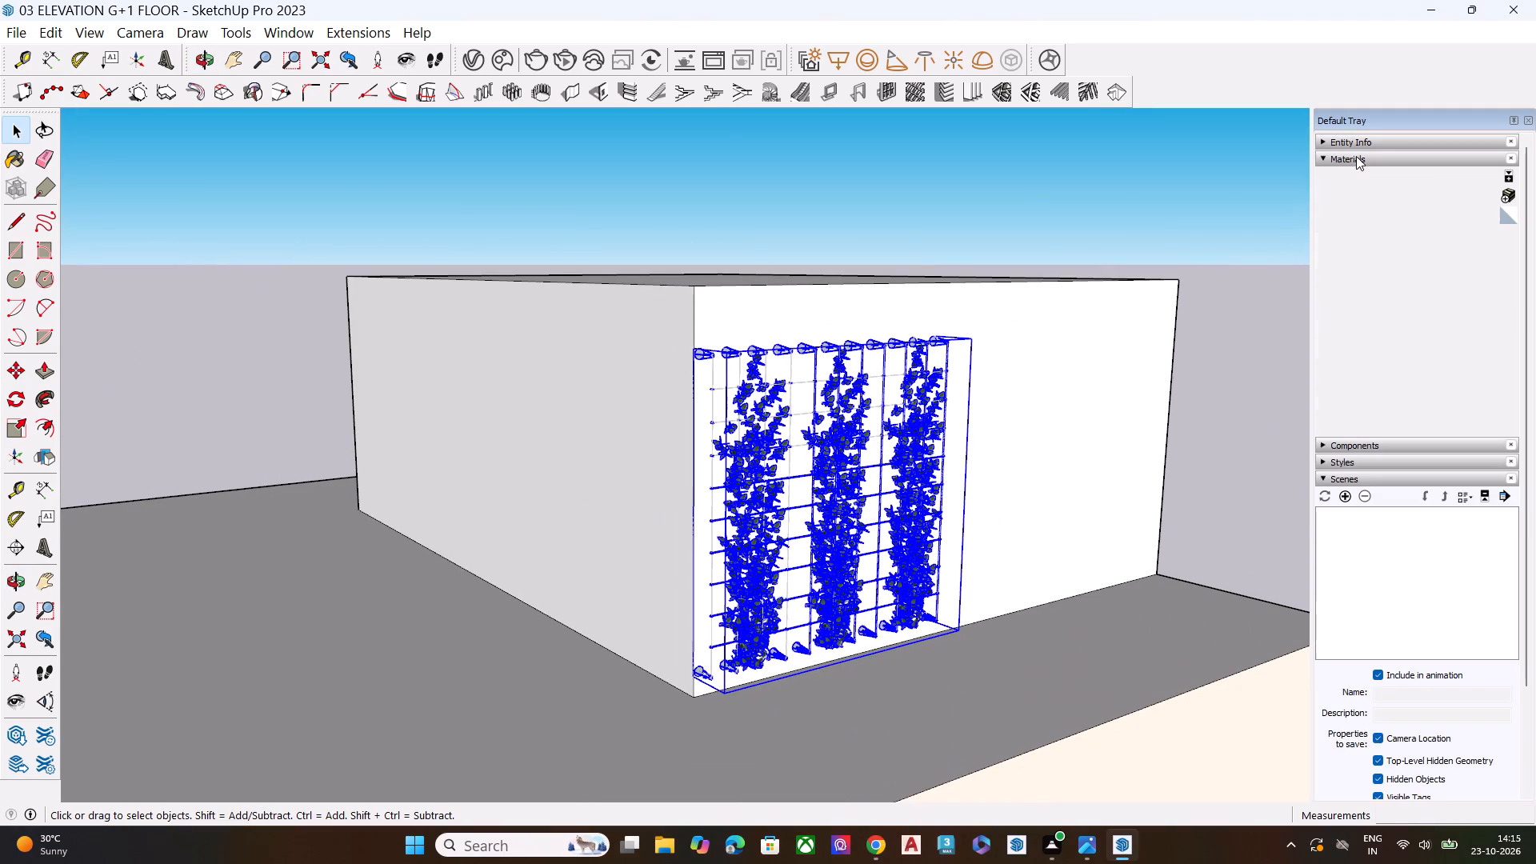
pyautogui.click(1336, 240)
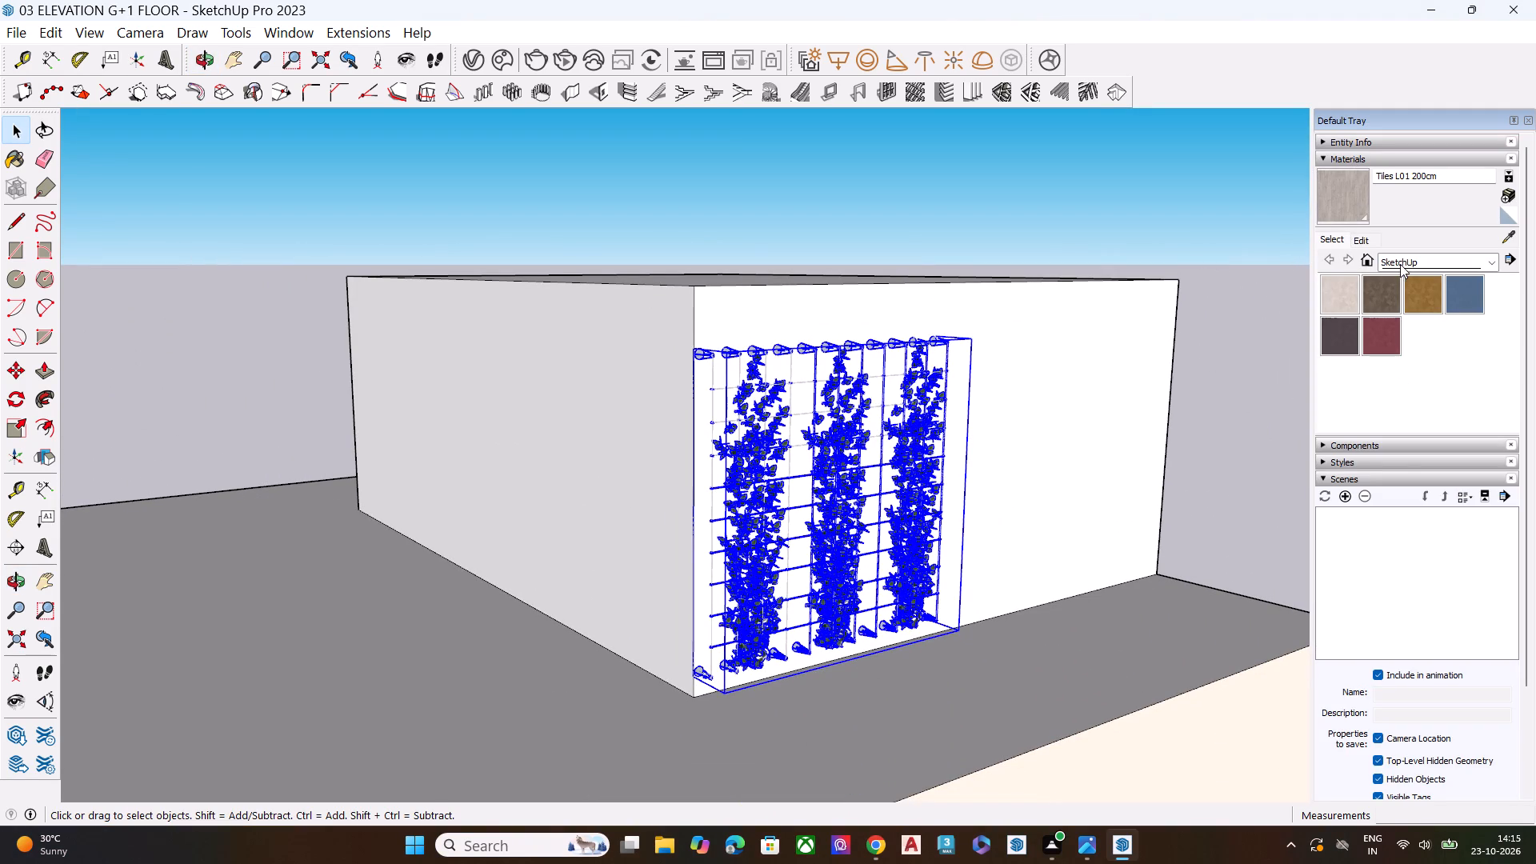
pyautogui.click(1400, 264)
pyautogui.scroll(3, 1405, 331)
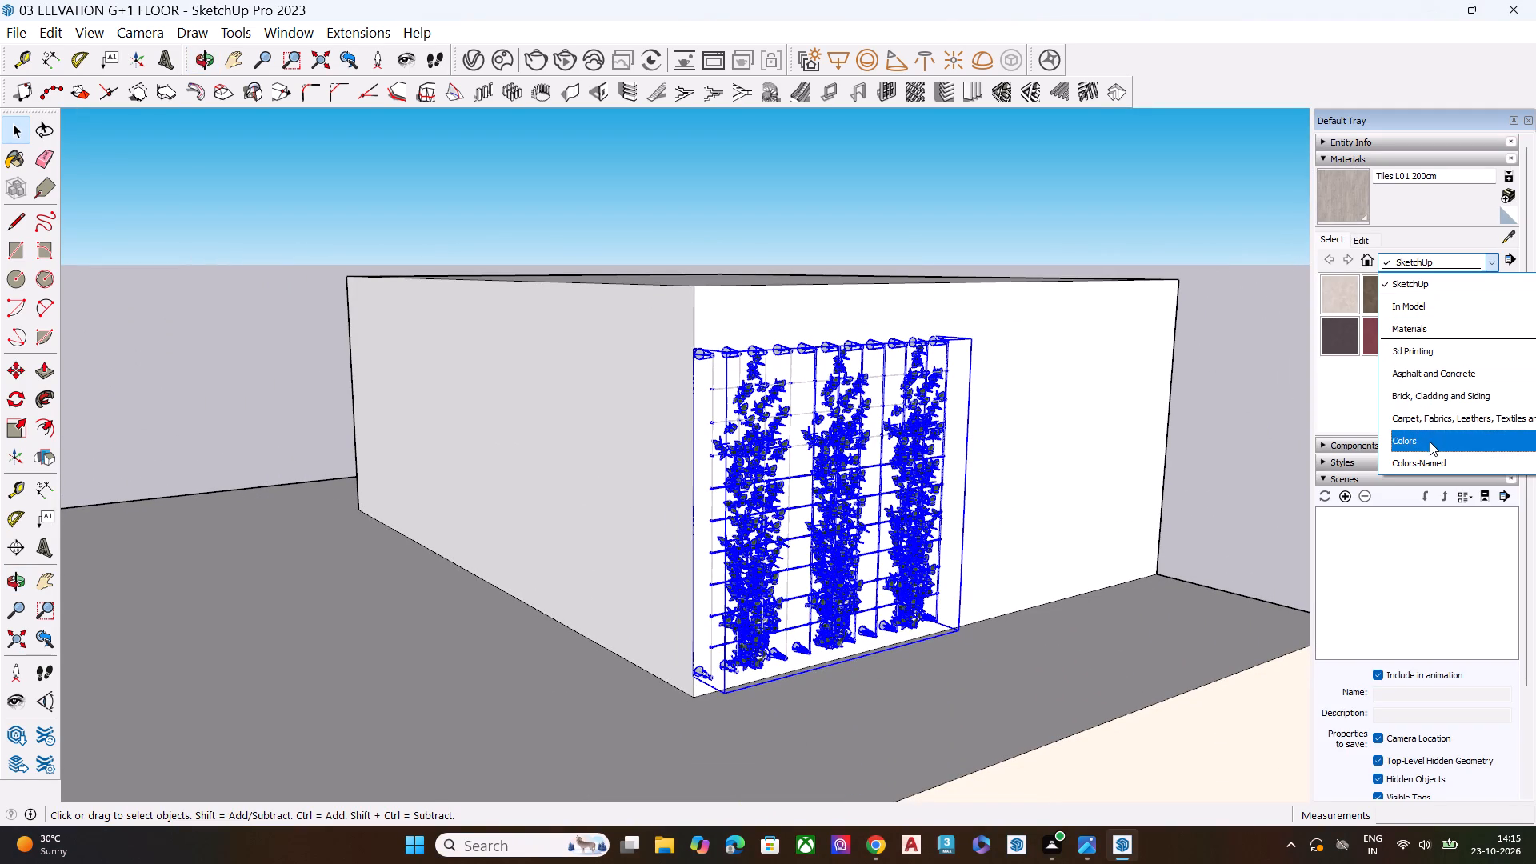
pyautogui.click(1430, 442)
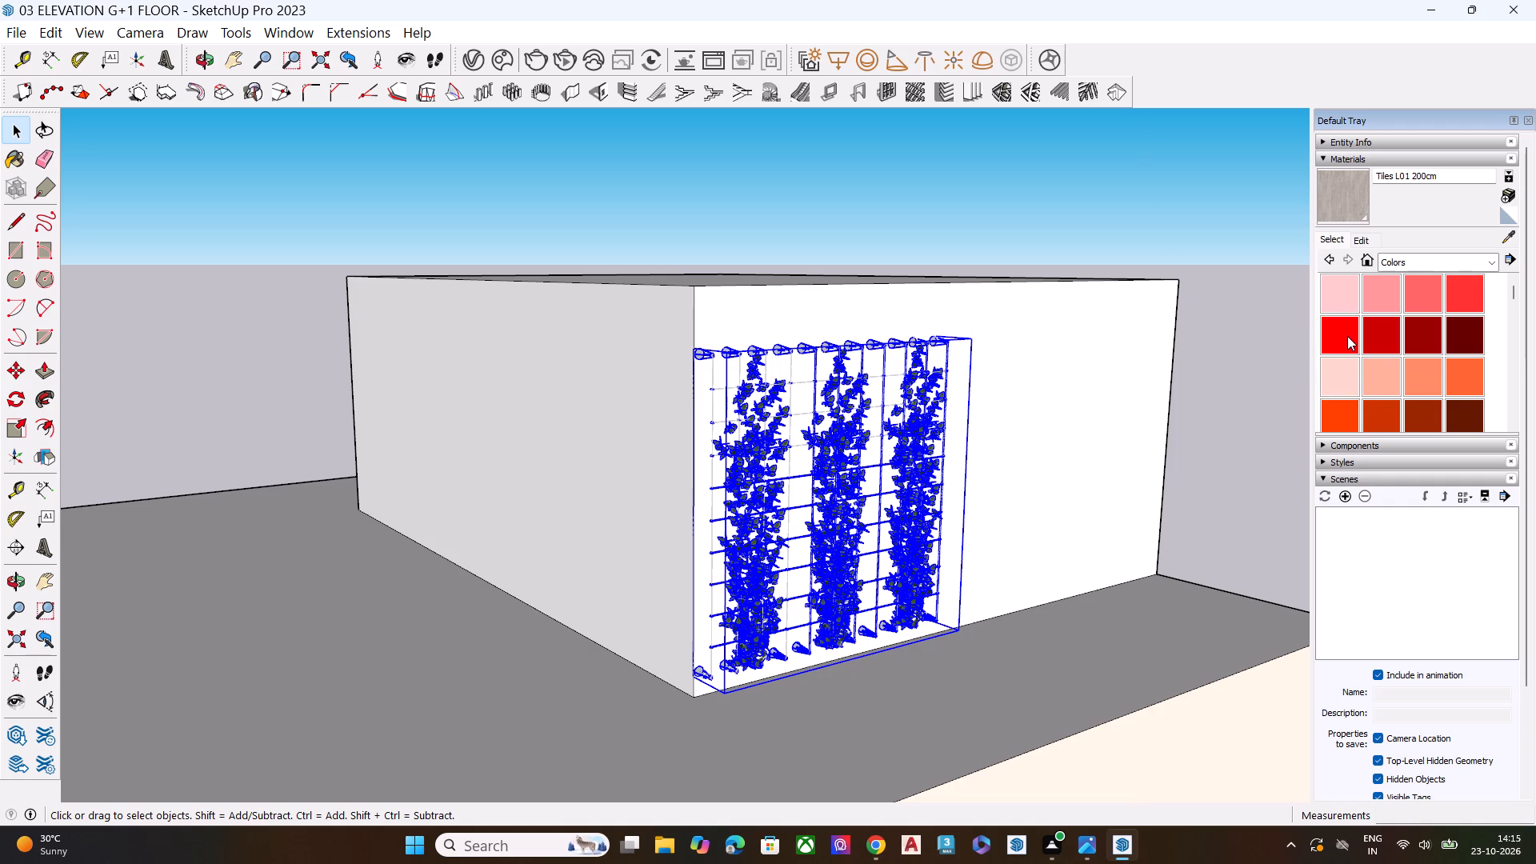
pyautogui.scroll(3, 1351, 339)
pyautogui.click(1346, 375)
pyautogui.click(1090, 379)
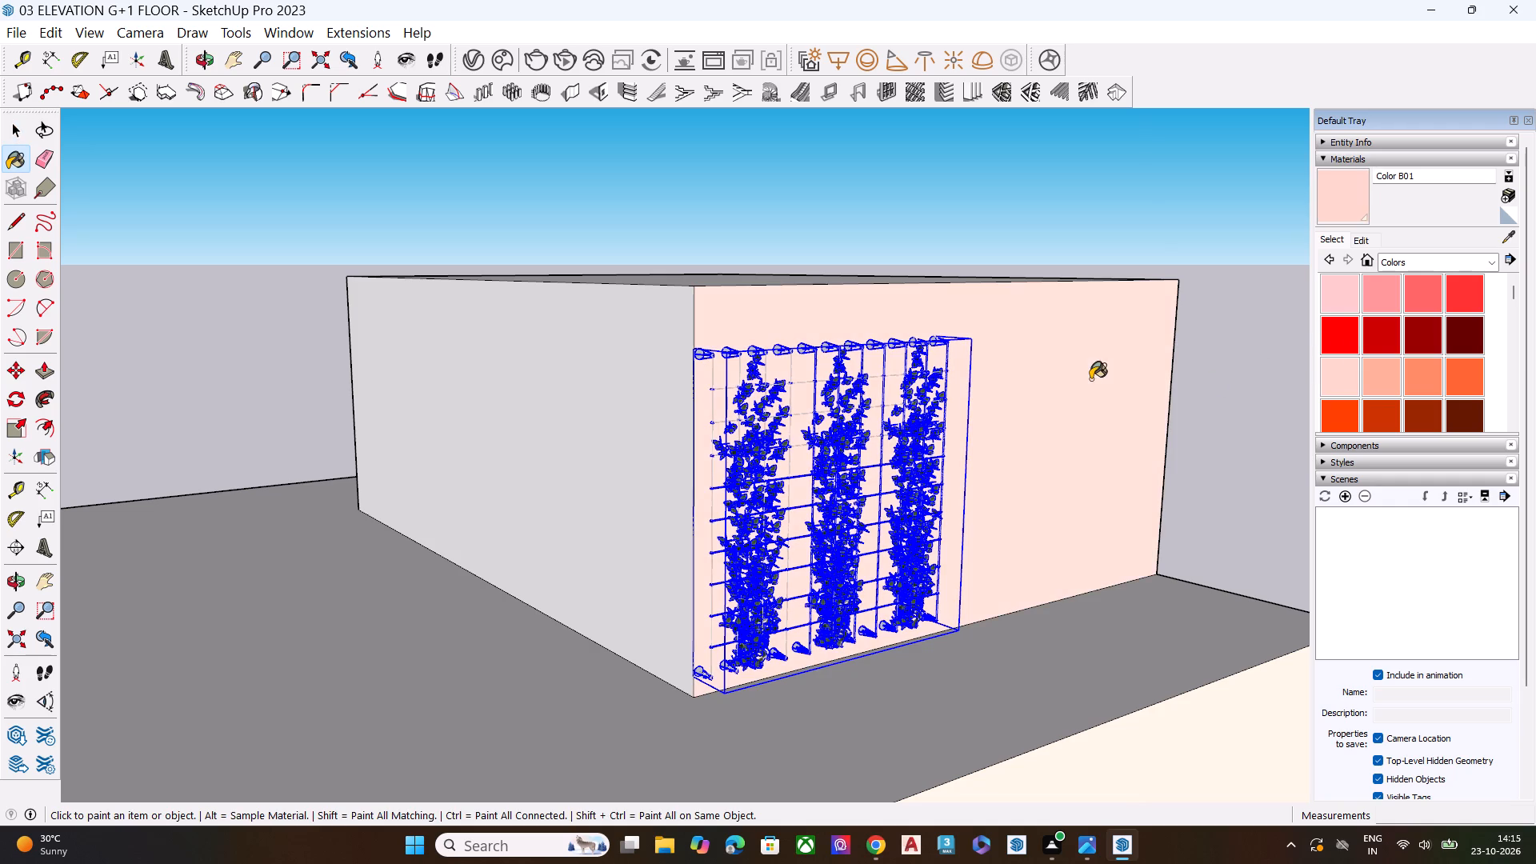
pyautogui.moveTo(1127, 415); pyautogui.dragTo(949, 416, button='middle')
pyautogui.press('space')
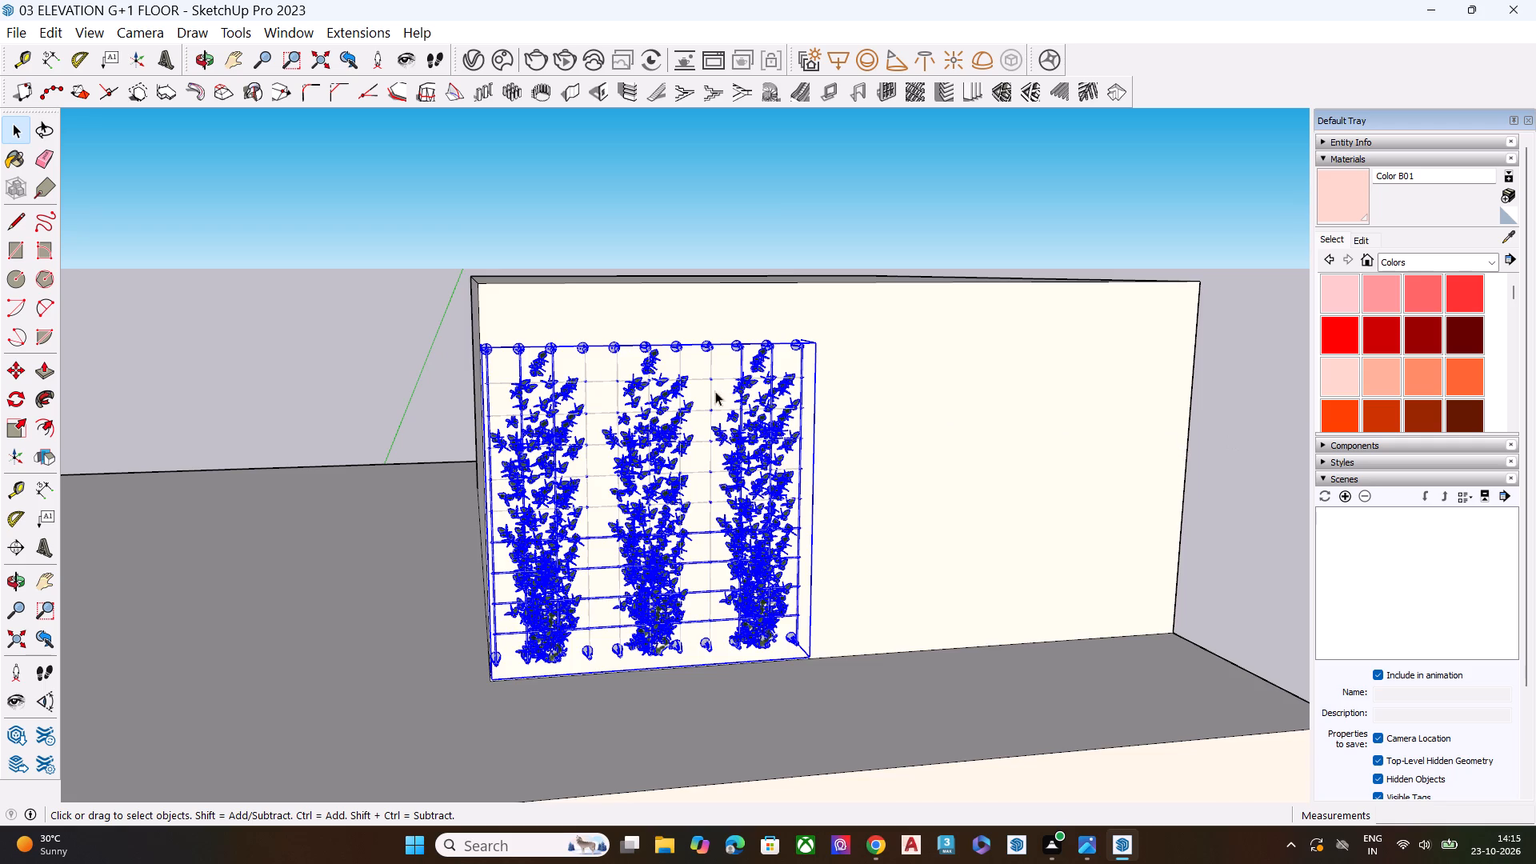
# Scale the trellis upward by about 1.17 along the blue axis to the top edge of the rooftop block's front wall.
pyautogui.scroll(6, 516, 349)
pyautogui.moveTo(543, 362); pyautogui.dragTo(570, 418, button='middle')
pyautogui.press('s')
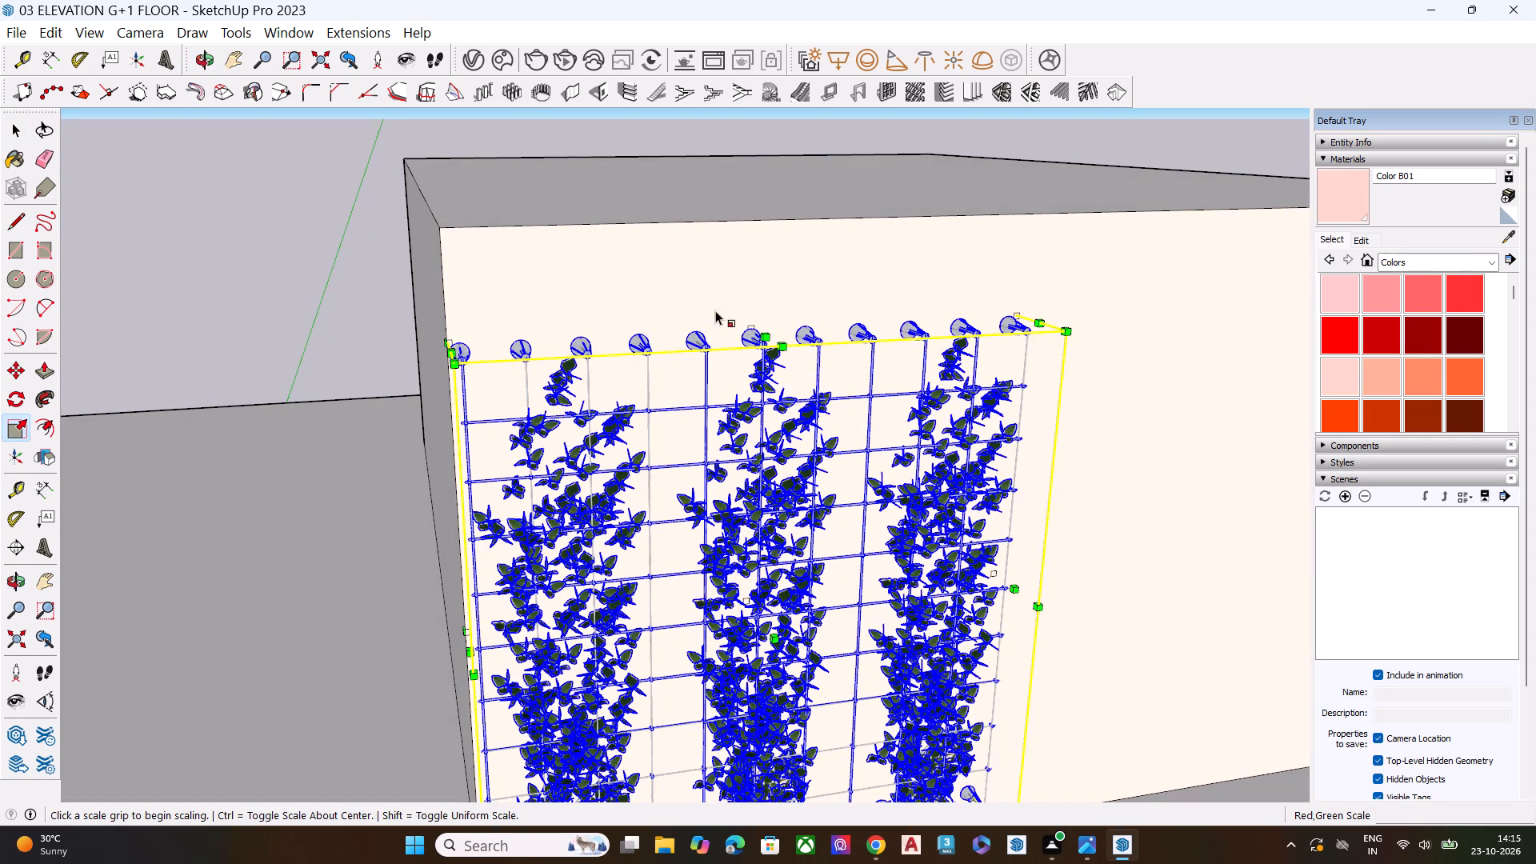
pyautogui.click(765, 338)
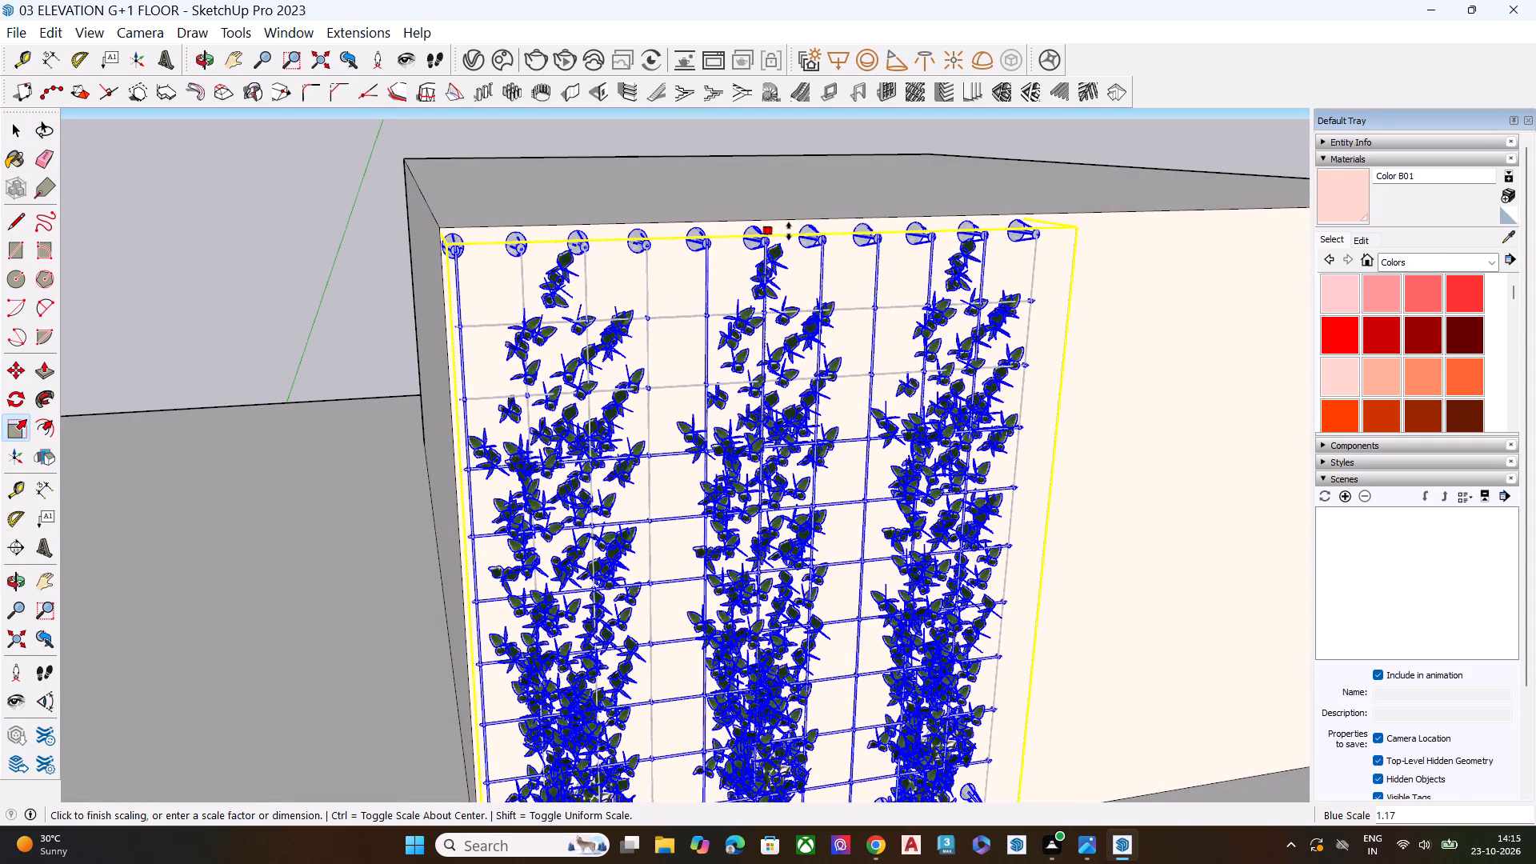
pyautogui.click(789, 231)
pyautogui.press('space')
pyautogui.scroll(-7, 694, 302)
pyautogui.moveTo(766, 441); pyautogui.dragTo(868, 338, button='middle')
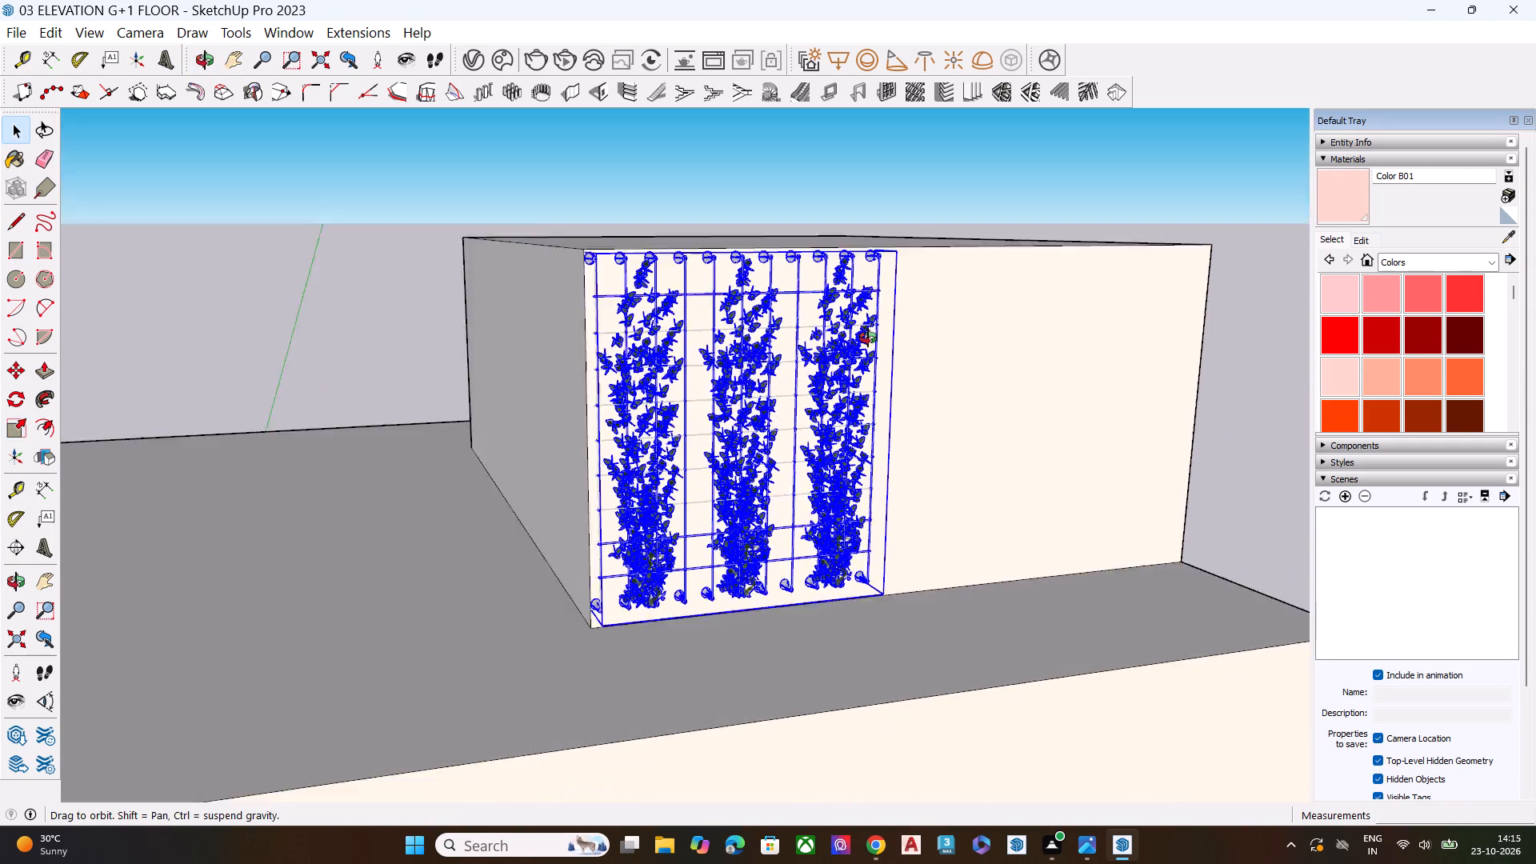
pyautogui.moveTo(868, 338); pyautogui.dragTo(916, 313, button='middle')
pyautogui.click(1187, 378)
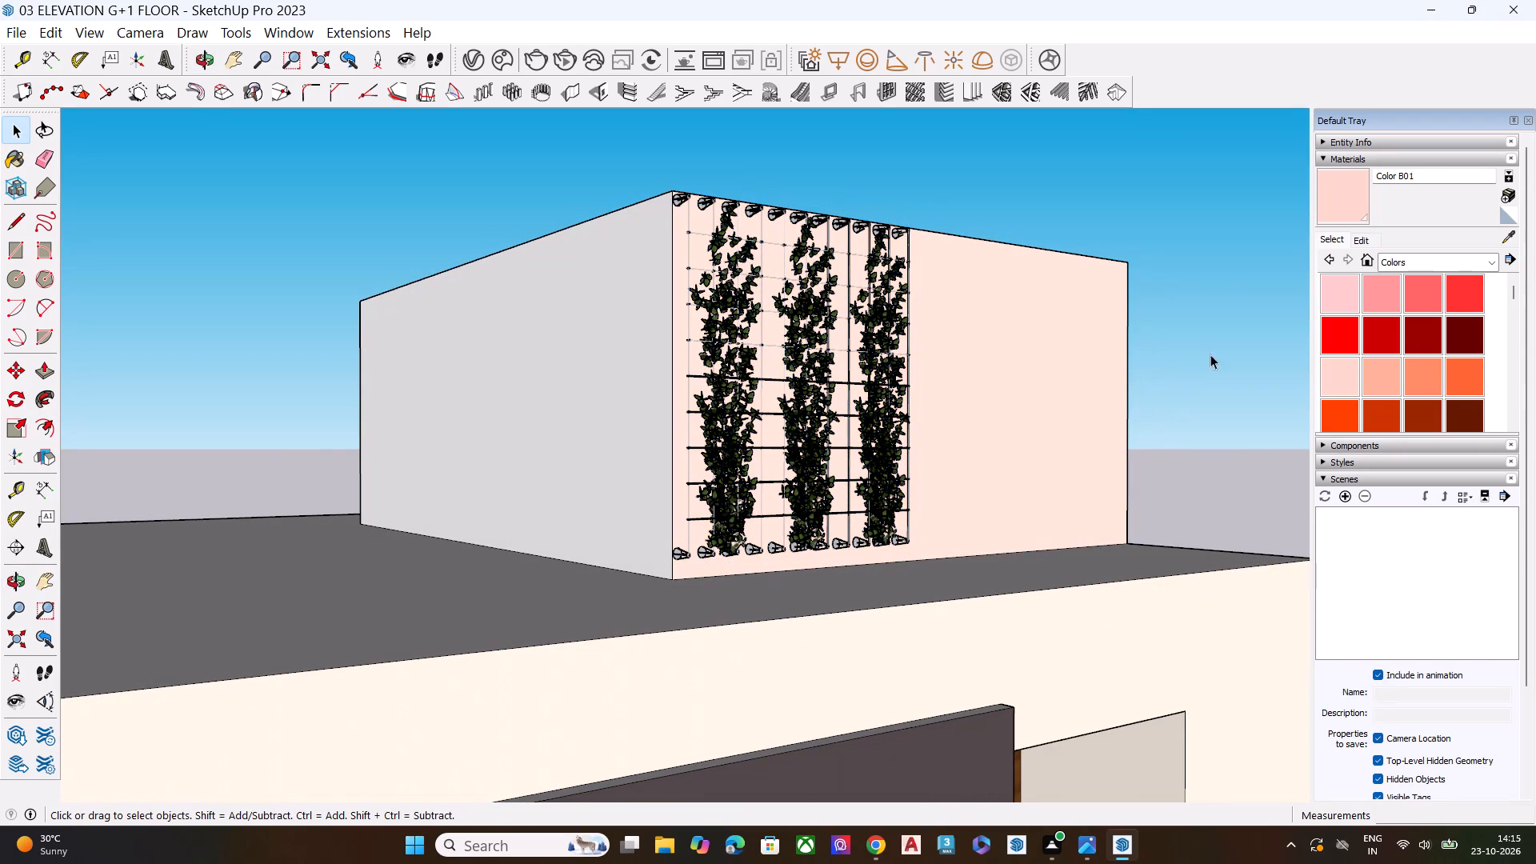
# Edit Color B01 to a paler tint with HSB values of hue 2, saturation 10 and brightness 100.
pyautogui.click(1354, 238)
pyautogui.click(1421, 350)
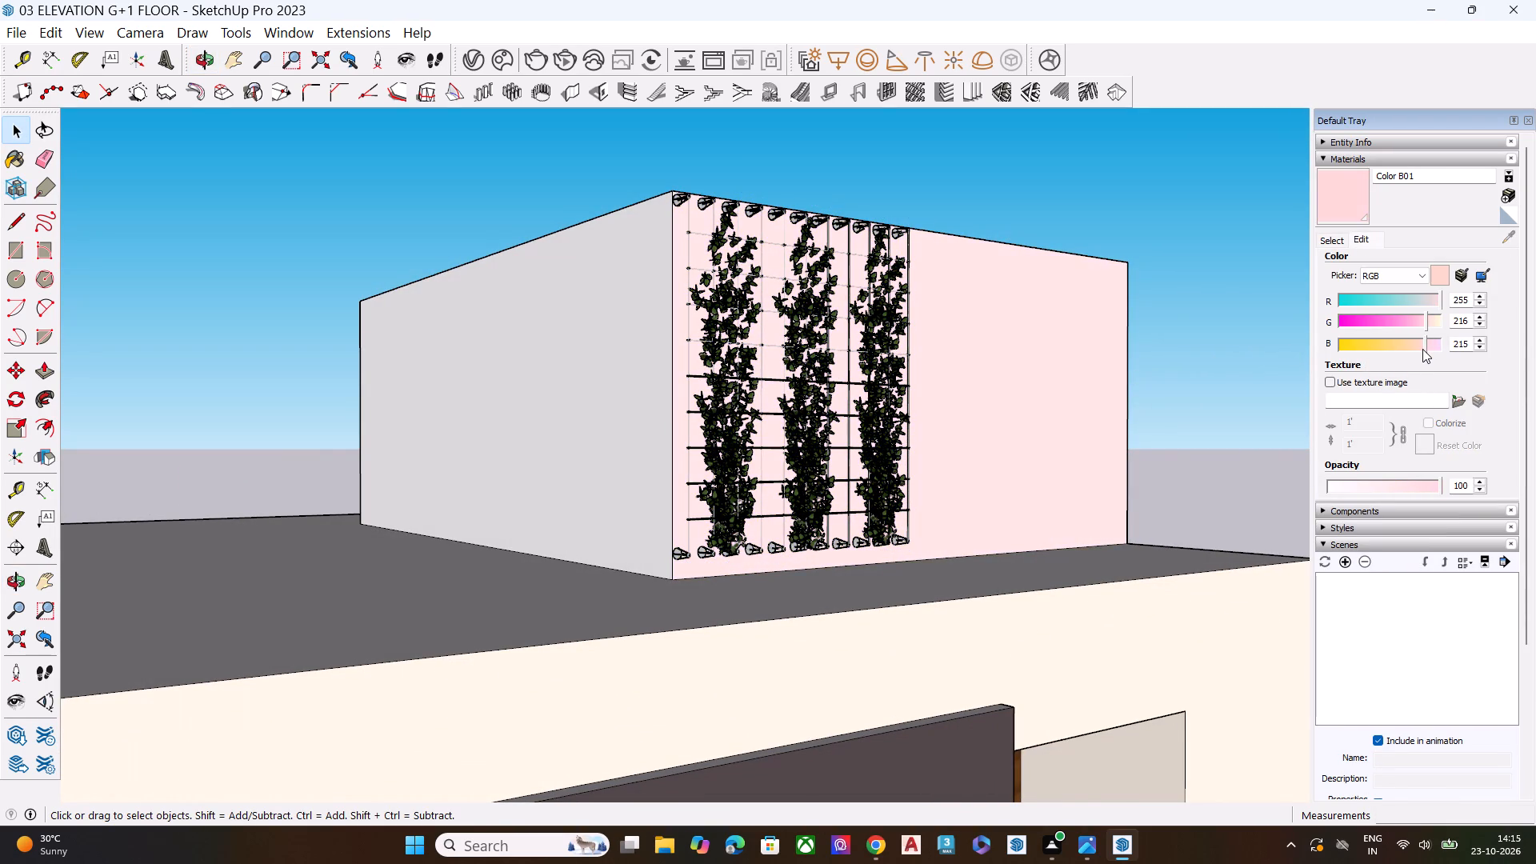
pyautogui.click(1422, 349)
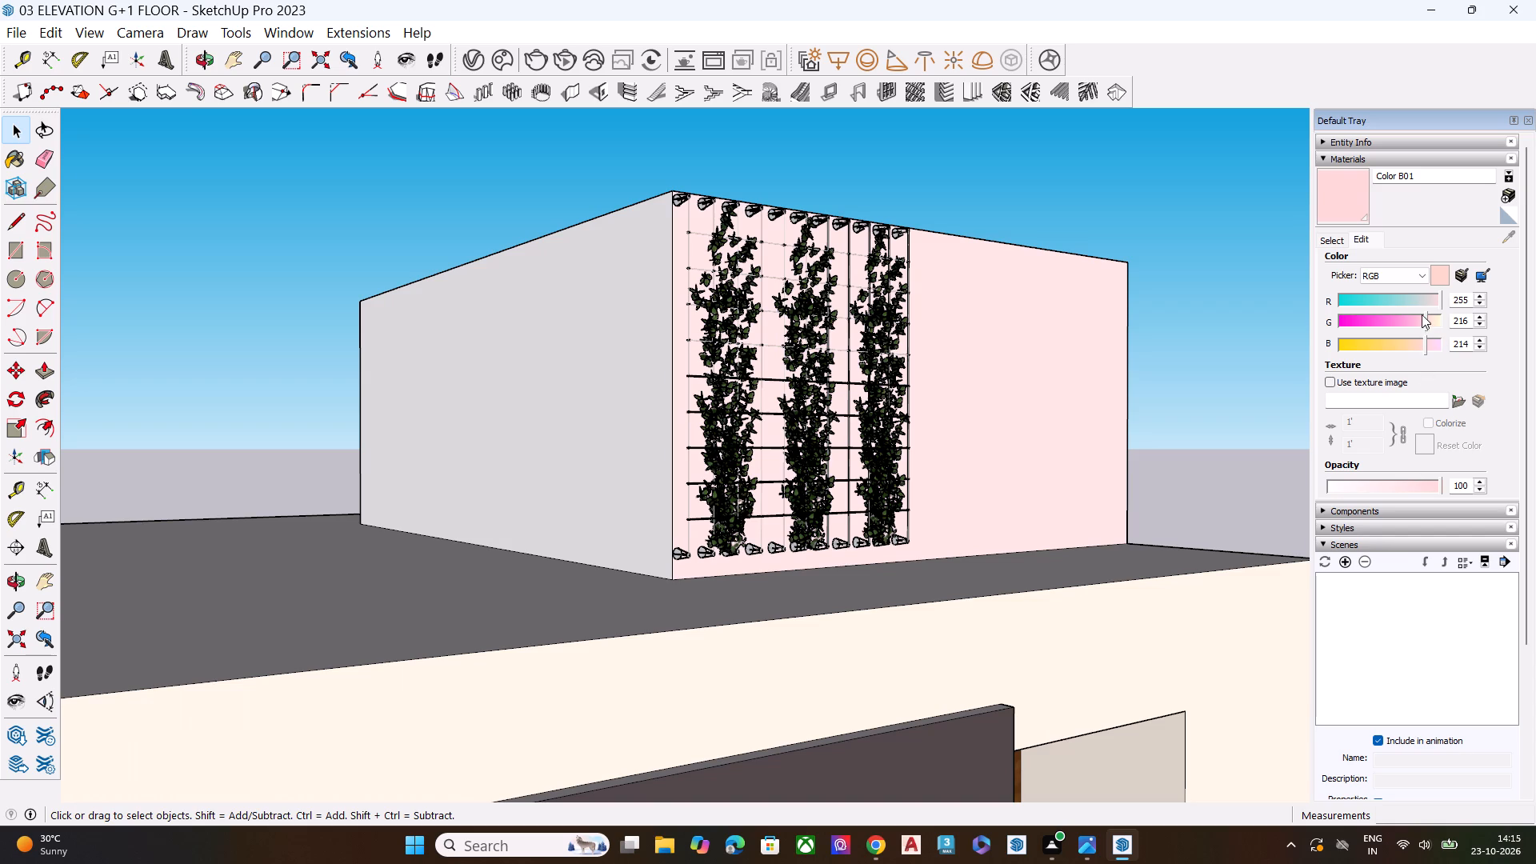
pyautogui.click(1394, 276)
pyautogui.click(1410, 311)
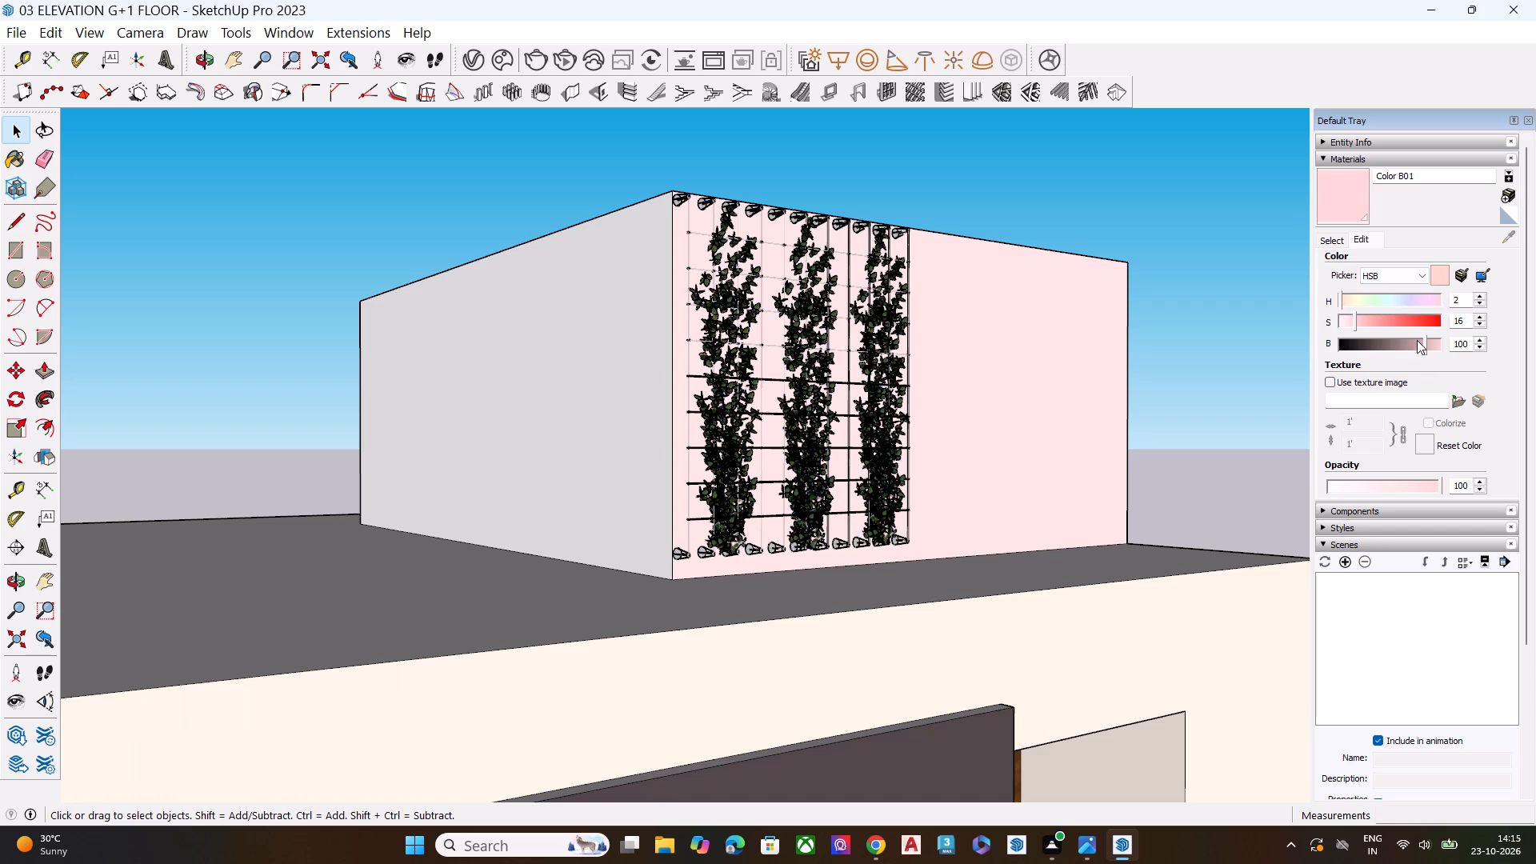
pyautogui.moveTo(1424, 346); pyautogui.dragTo(1430, 354)
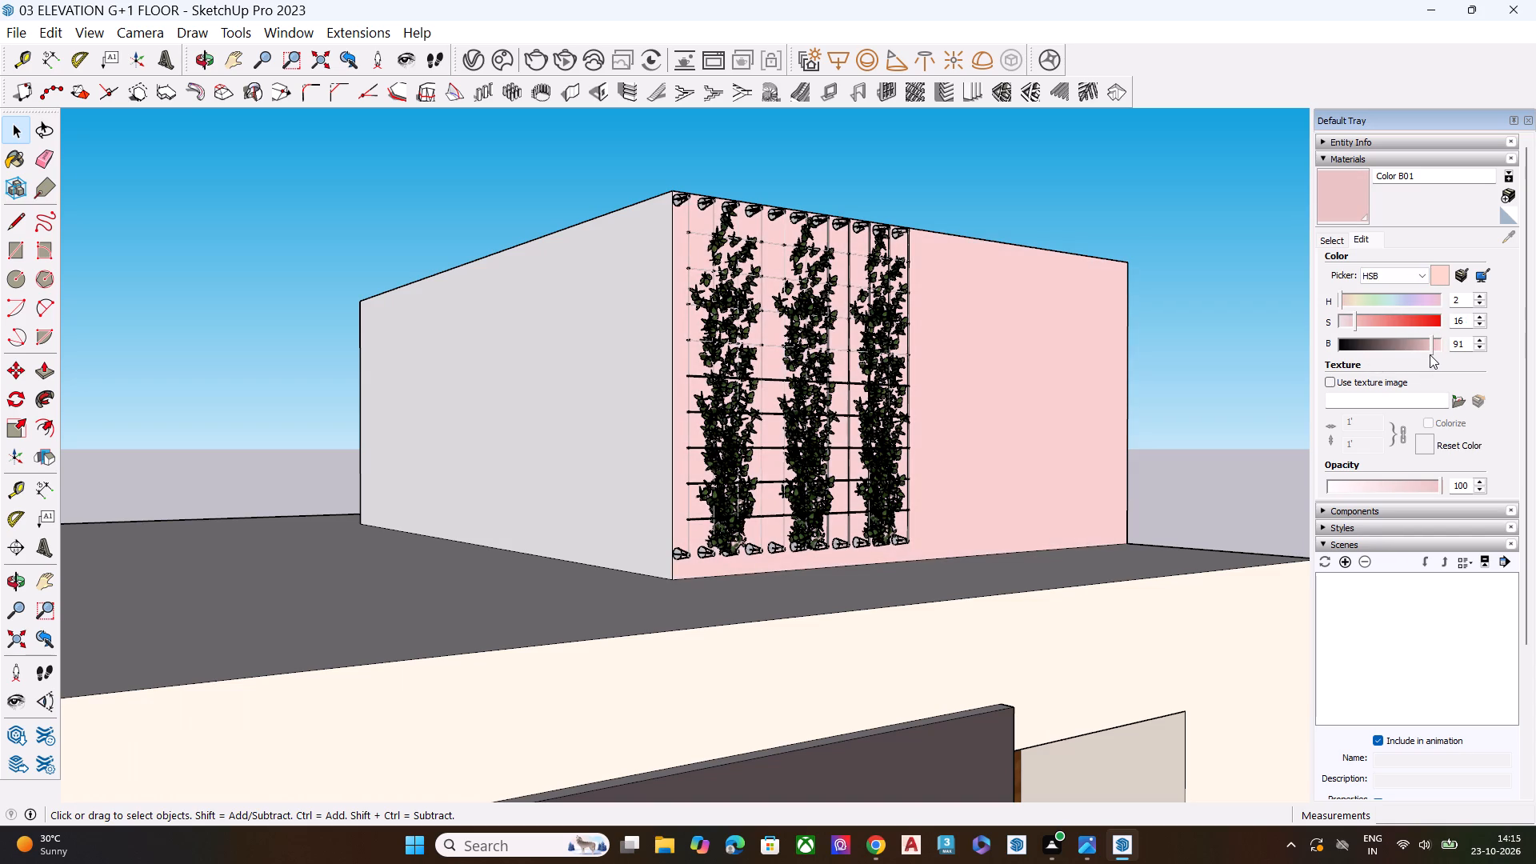
pyautogui.moveTo(1430, 354); pyautogui.dragTo(1458, 358)
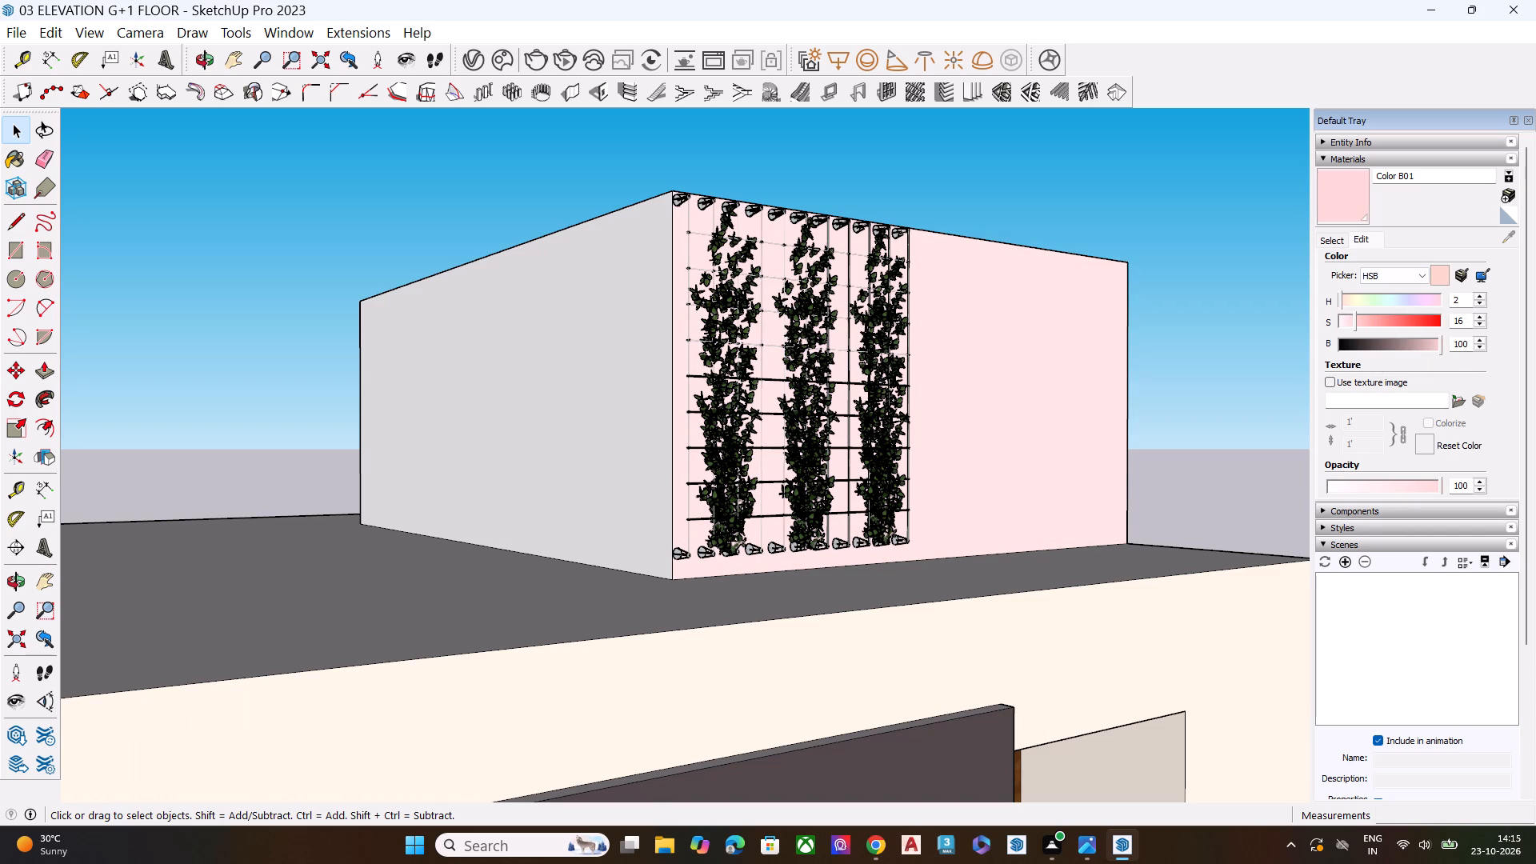
pyautogui.click(1355, 319)
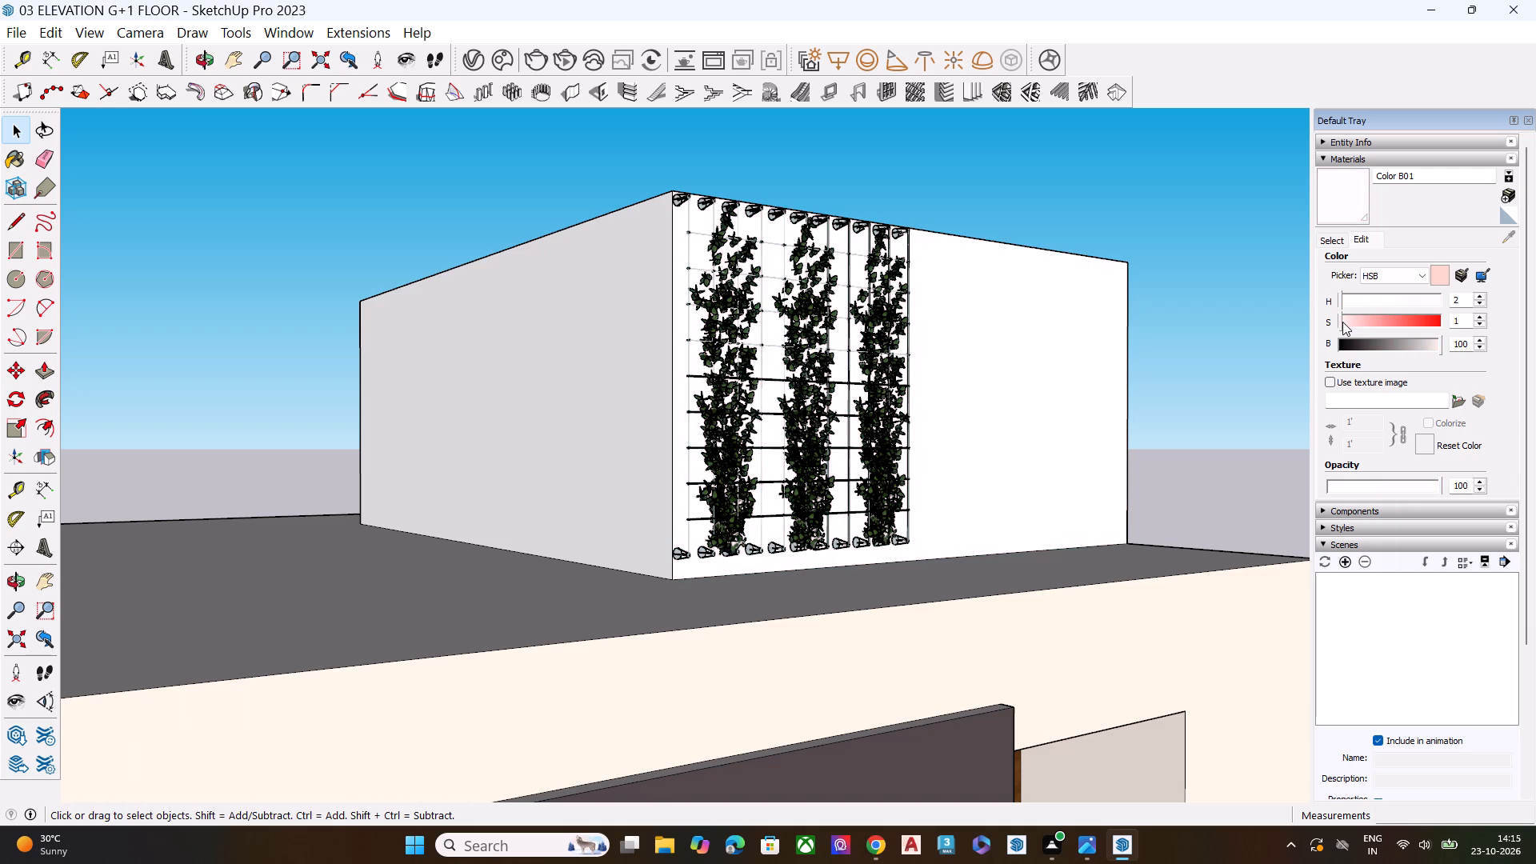
pyautogui.click(1278, 370)
pyautogui.press('space')
# Examine the rooftop block's recoloured front wall and its trellis against the whole house elevation.
pyautogui.scroll(-8, 916, 406)
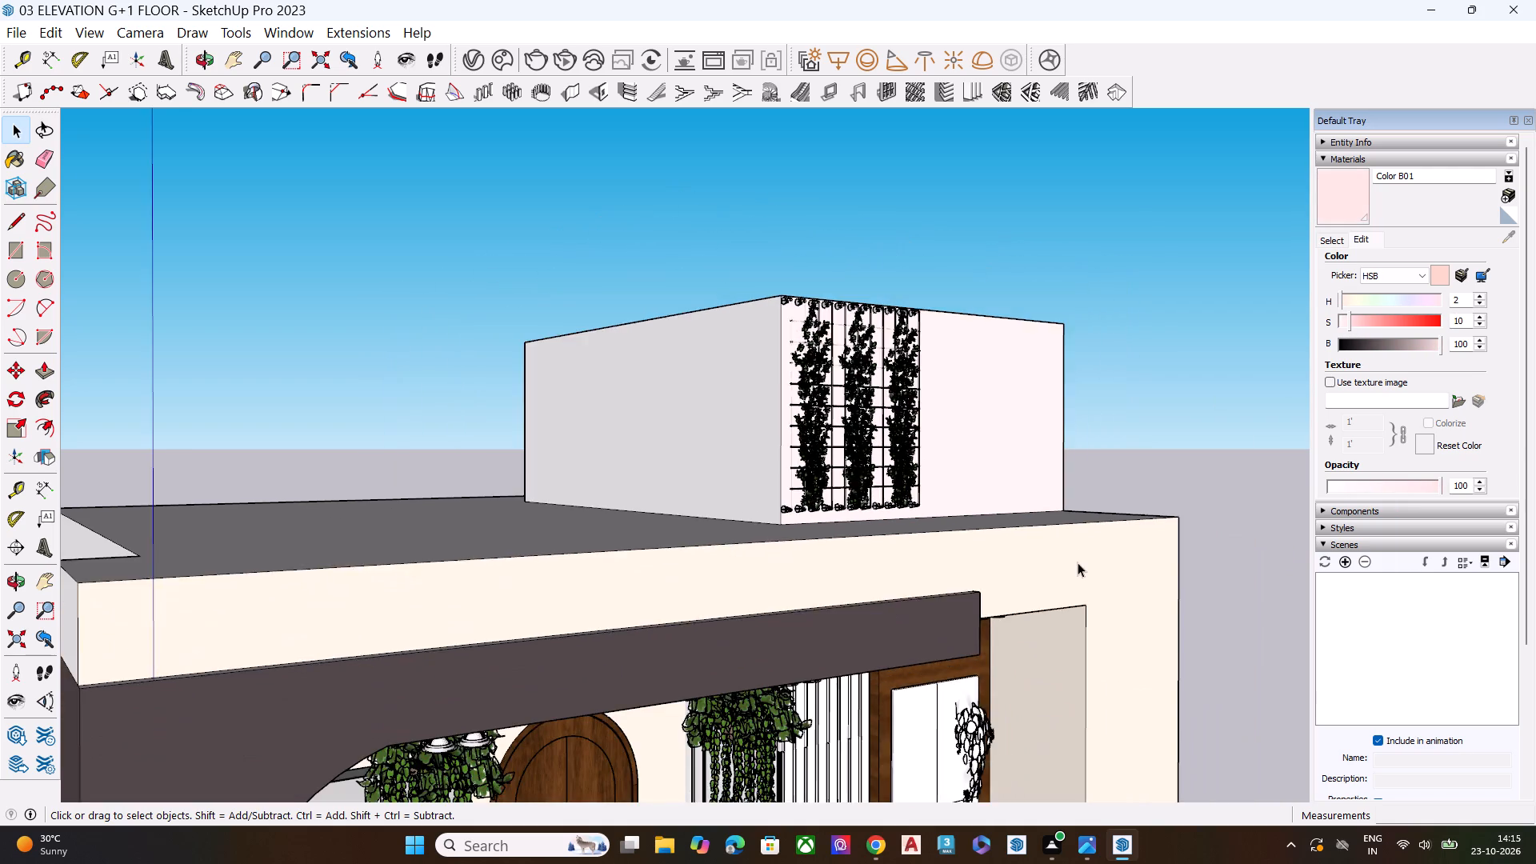
pyautogui.moveTo(1078, 562); pyautogui.dragTo(943, 514, button='middle')
pyautogui.scroll(-9, 968, 470)
pyautogui.scroll(-6, 961, 568)
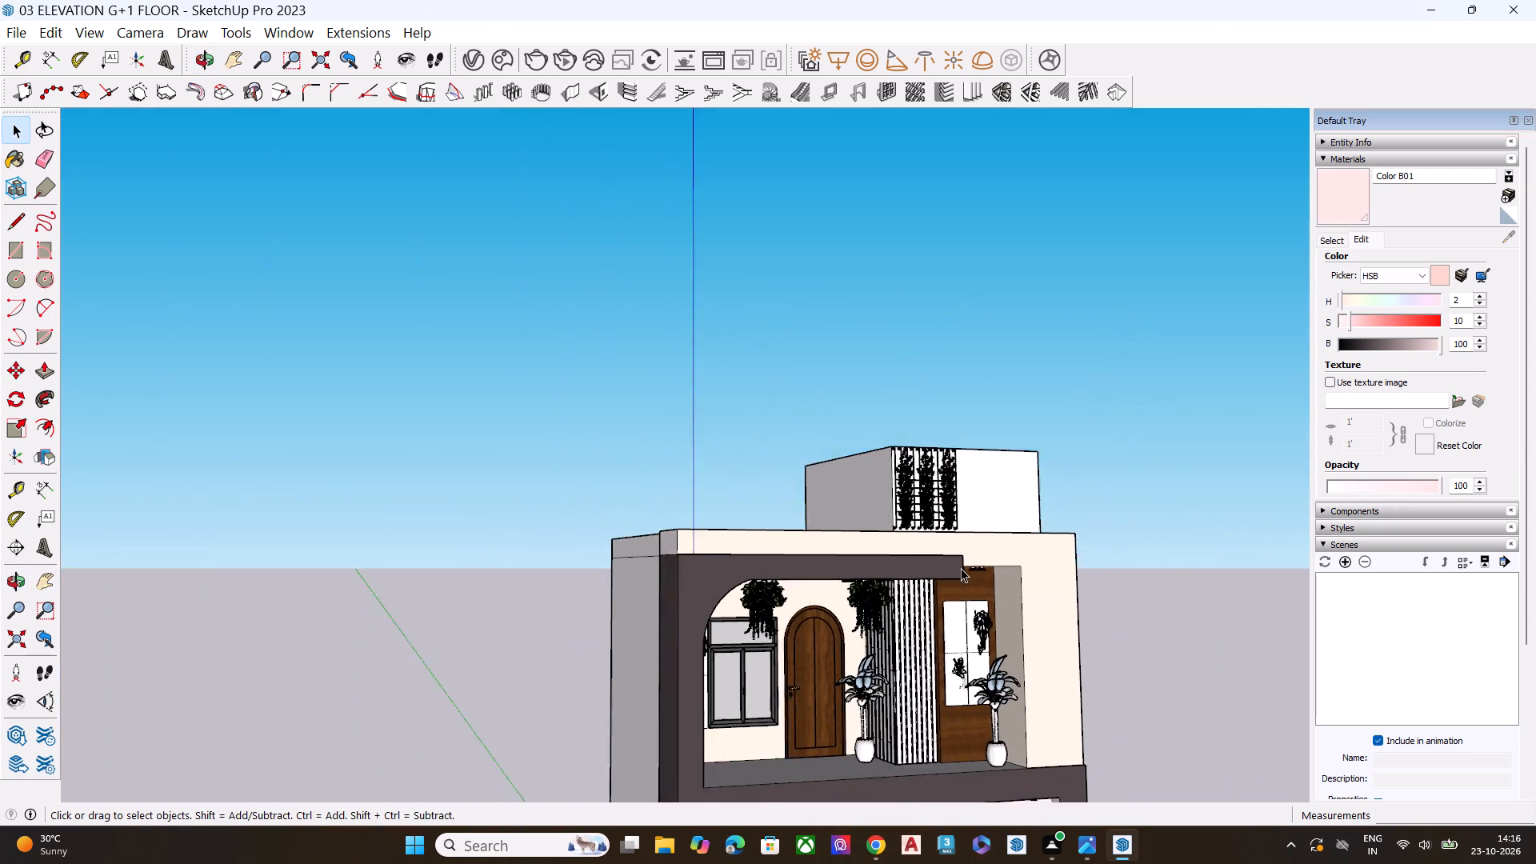
pyautogui.scroll(-3, 961, 568)
pyautogui.moveTo(979, 591); pyautogui.dragTo(1005, 686, button='middle')
pyautogui.scroll(2, 966, 368)
pyautogui.scroll(-2, 959, 365)
pyautogui.scroll(3, 958, 371)
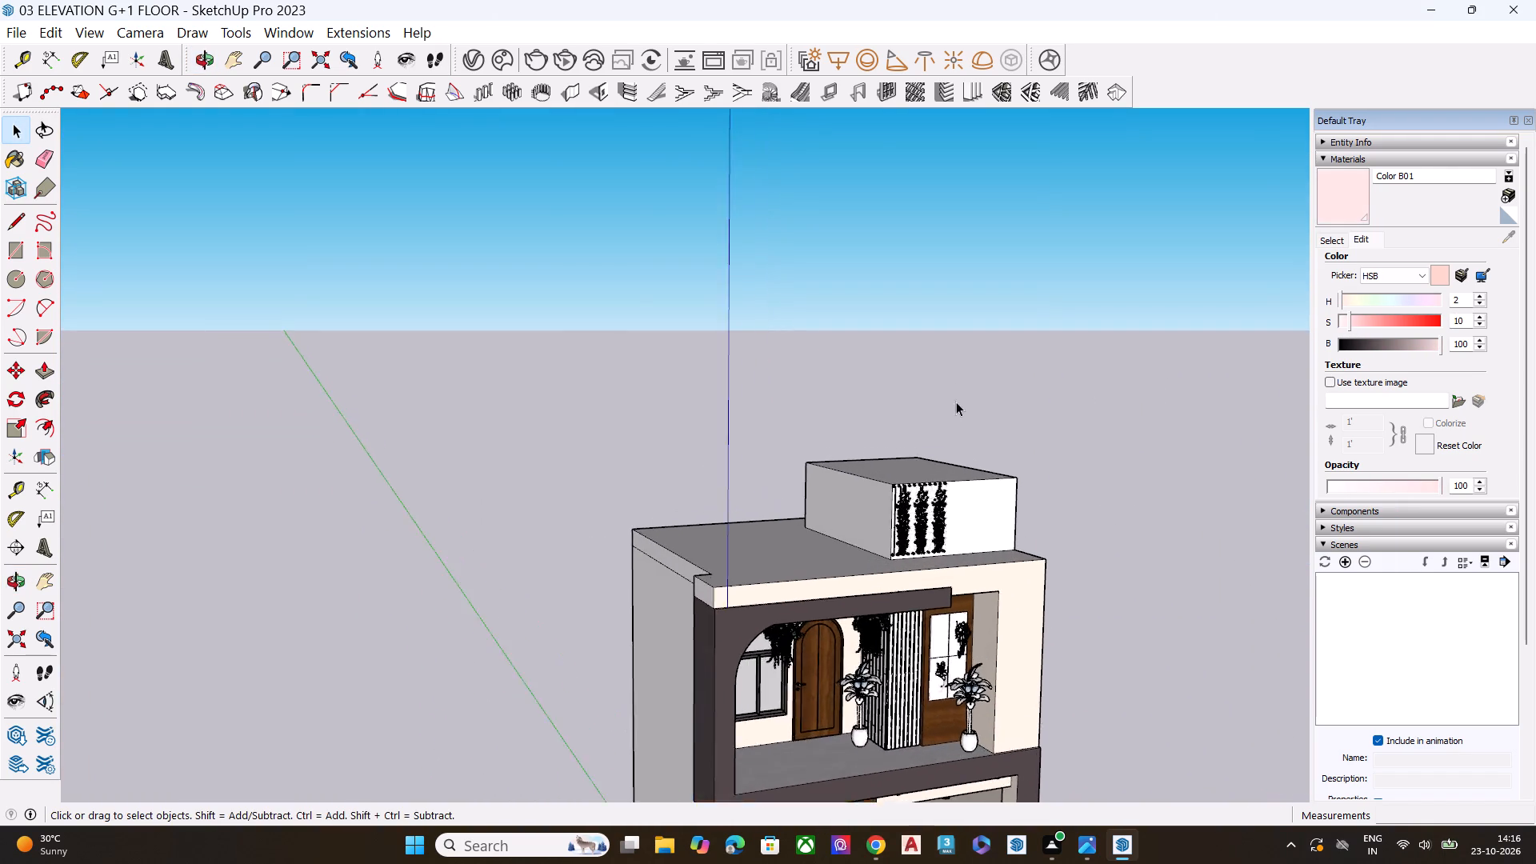
# Copy the rooftop trellis from its top corner to the top corner of the ground-floor window's dark frame.
pyautogui.scroll(1, 956, 402)
pyautogui.scroll(16, 919, 523)
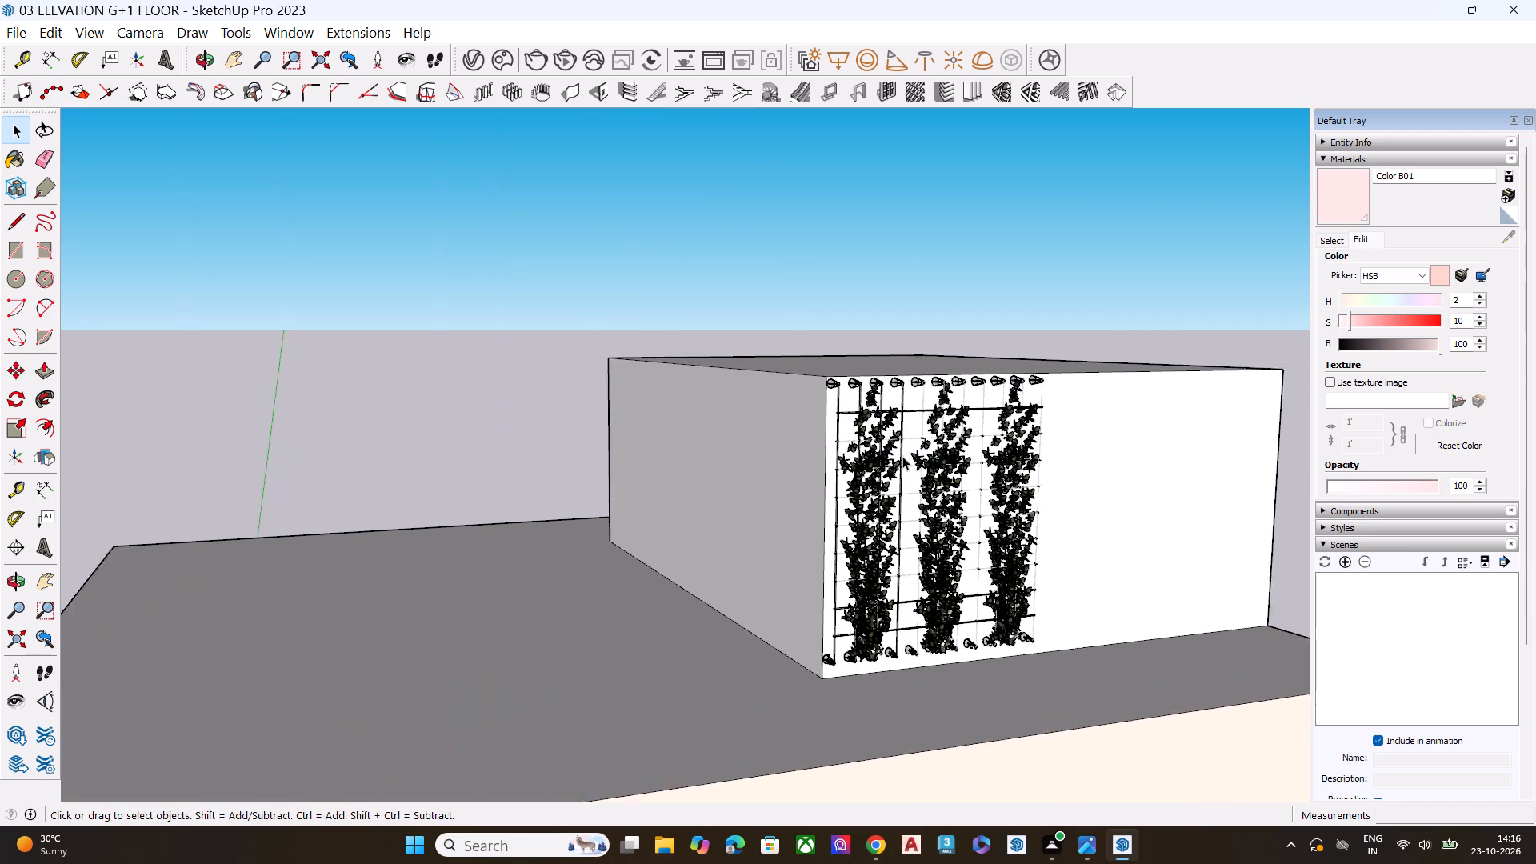
pyautogui.scroll(2, 902, 456)
pyautogui.click(849, 369)
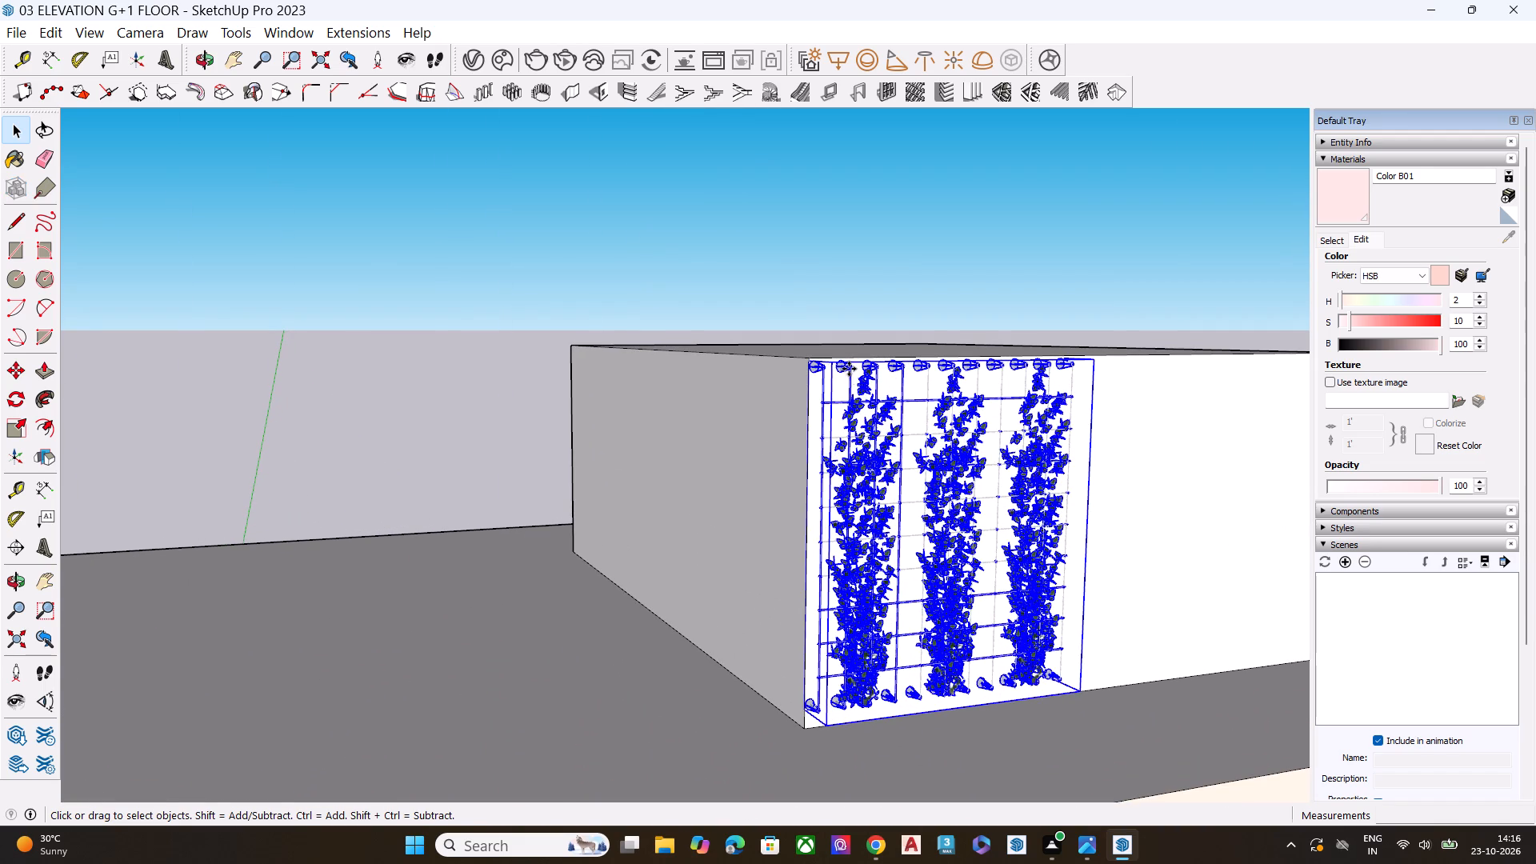
pyautogui.press('m')
pyautogui.click(810, 355)
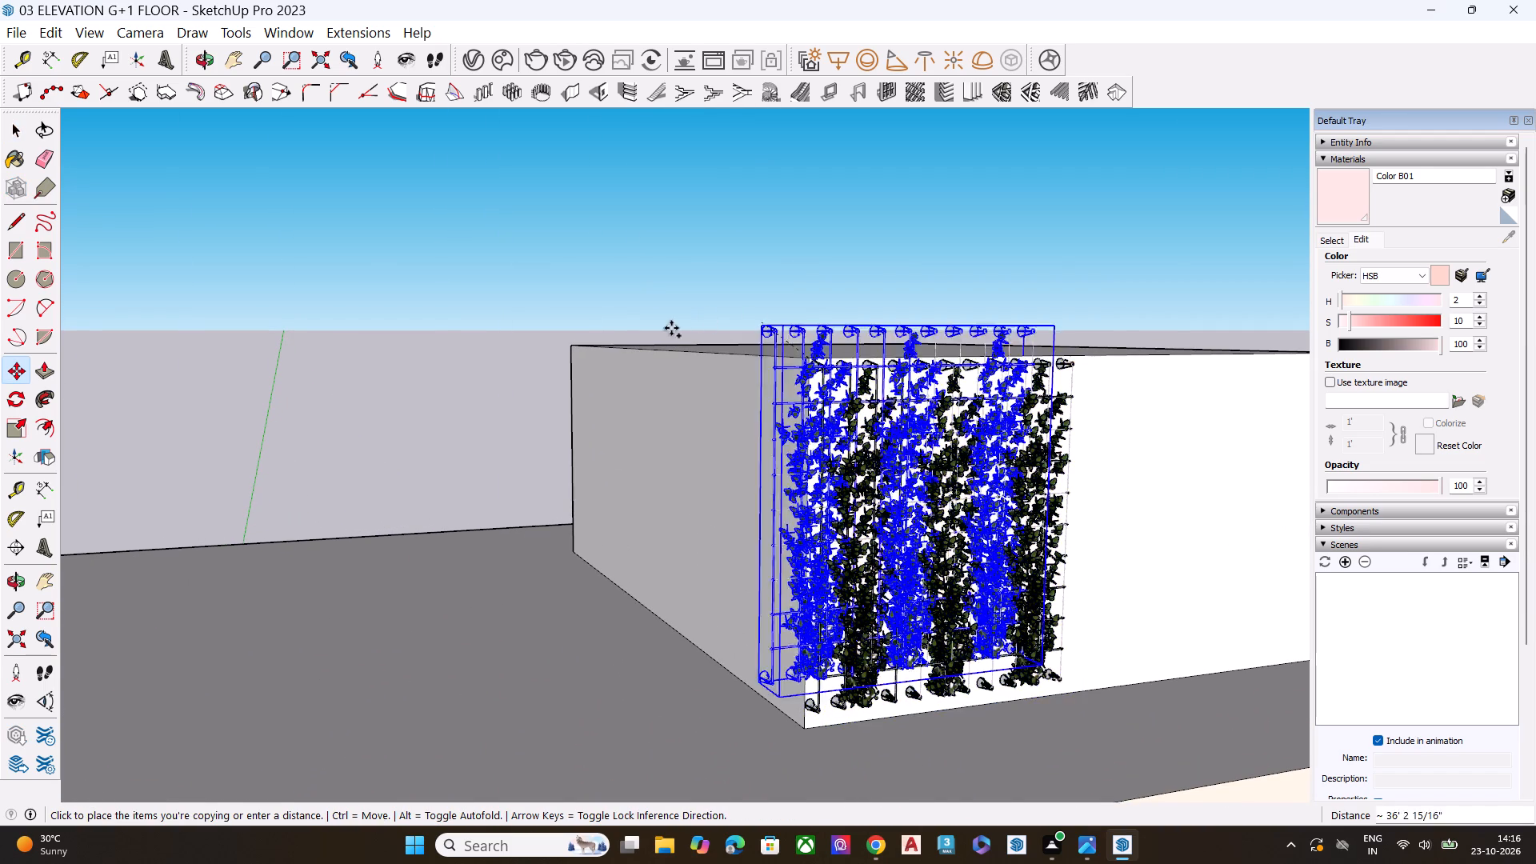
pyautogui.scroll(-7, 669, 352)
pyautogui.scroll(-8, 934, 434)
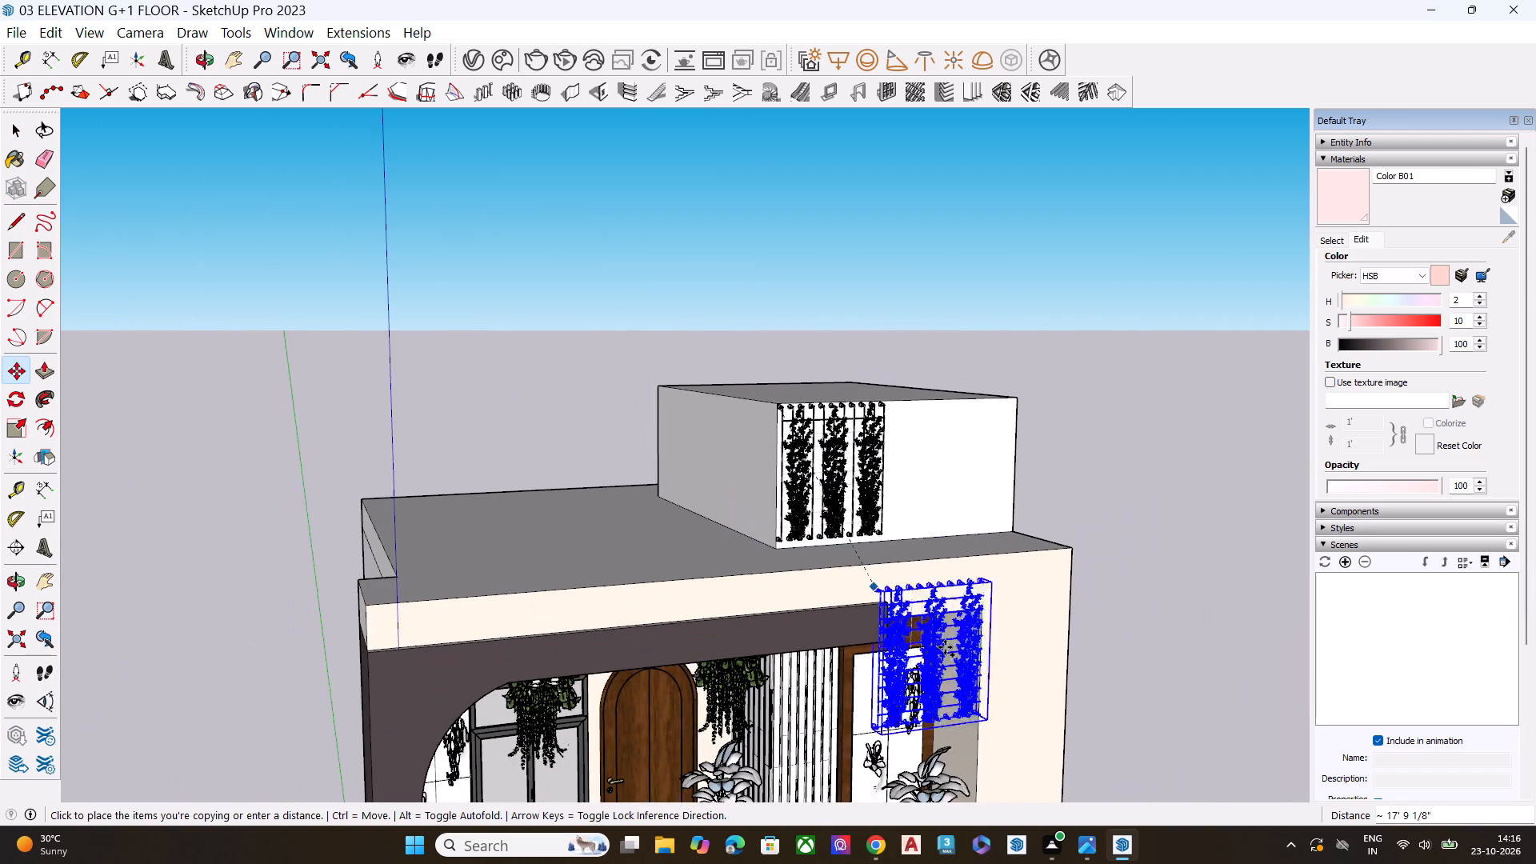
pyautogui.scroll(-7, 944, 646)
pyautogui.scroll(-17, 830, 534)
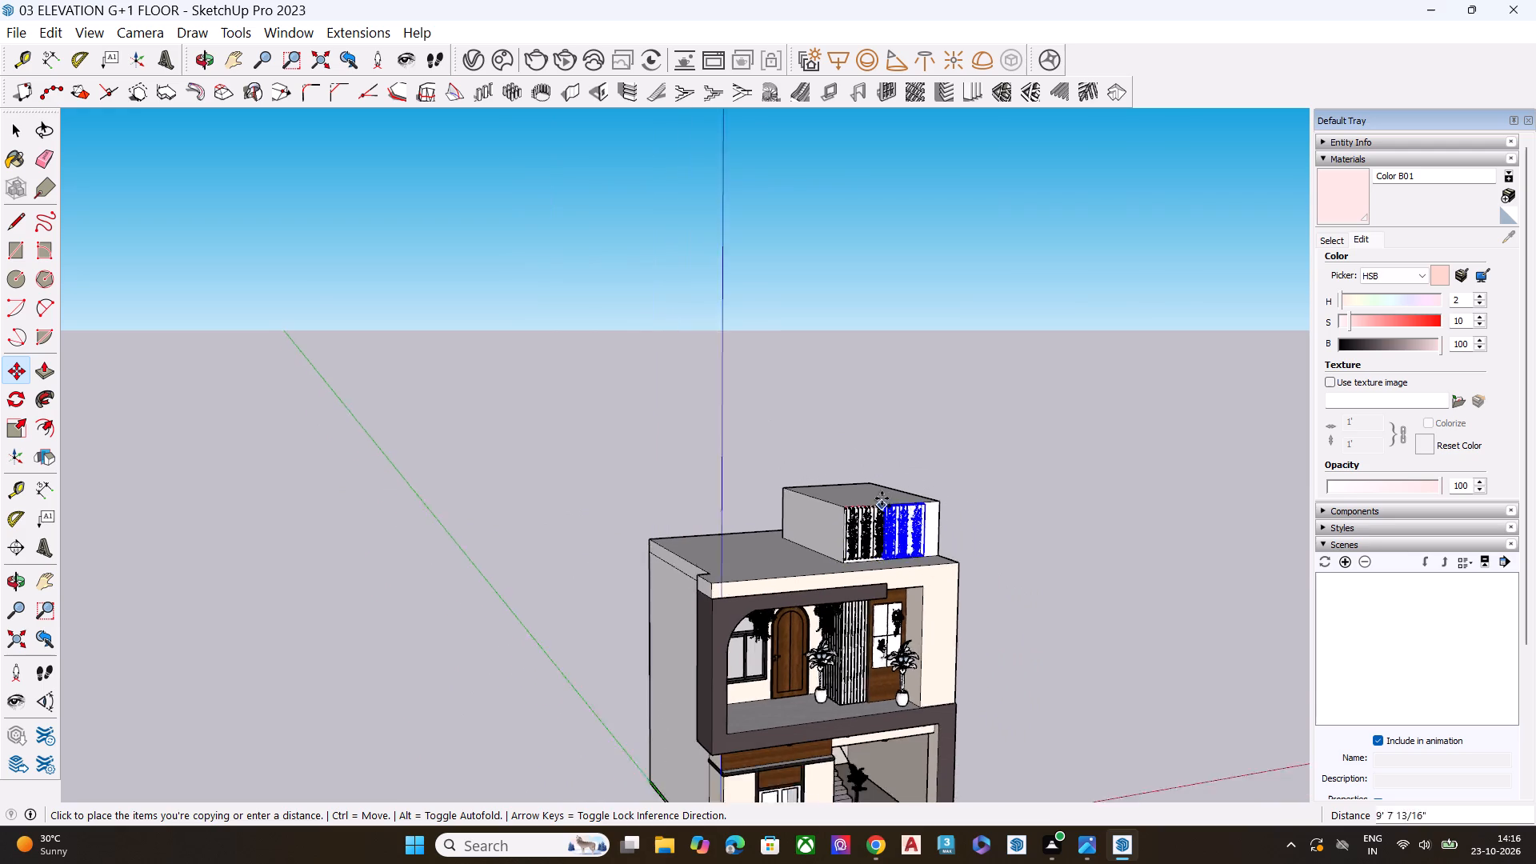
pyautogui.scroll(-7, 882, 498)
pyautogui.scroll(10, 830, 698)
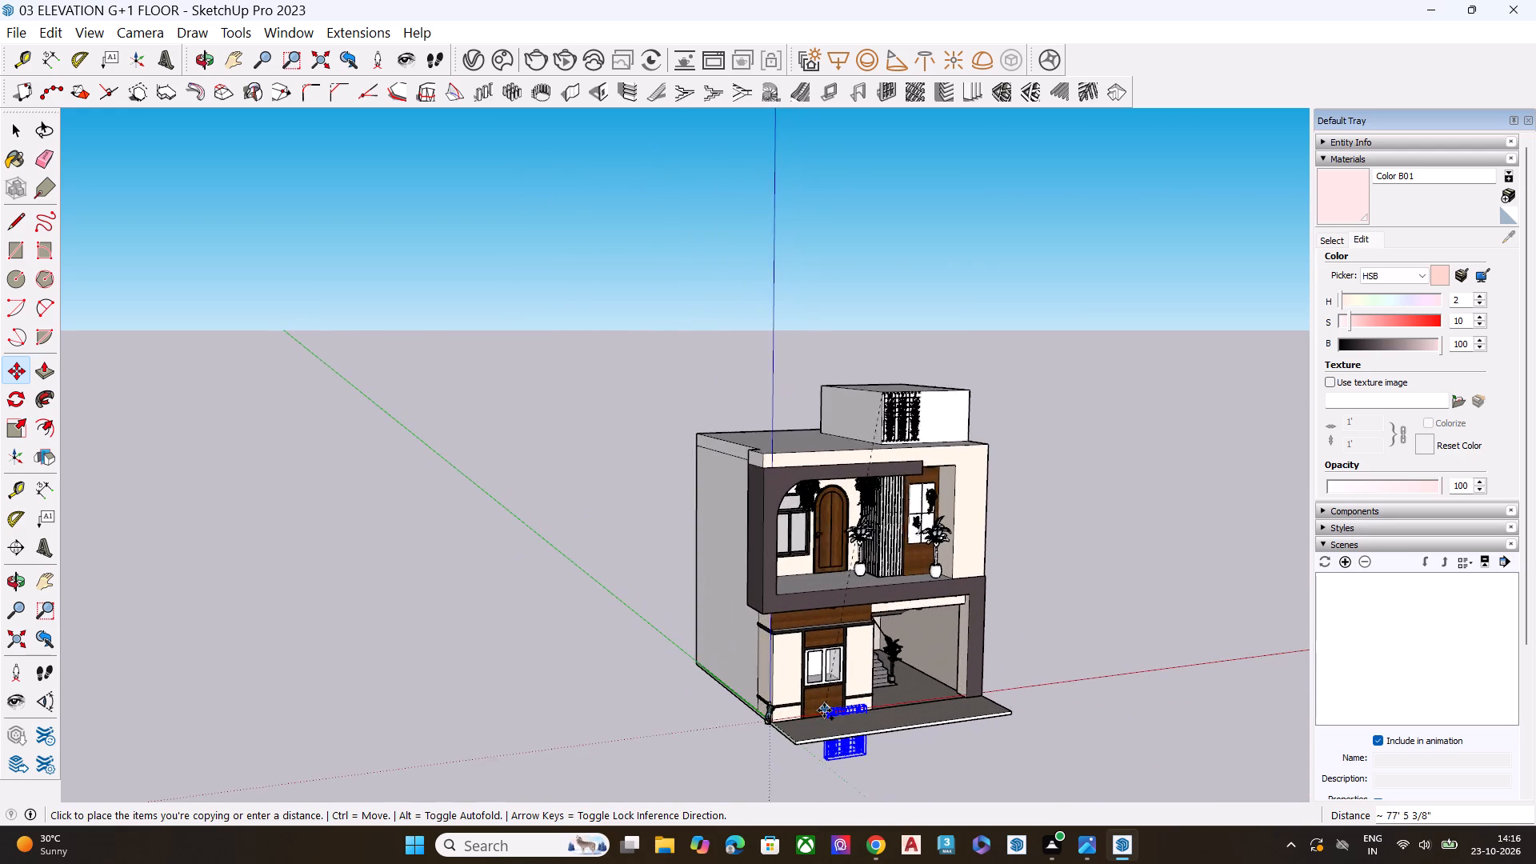
pyautogui.scroll(10, 799, 683)
pyautogui.scroll(-1, 824, 634)
pyautogui.scroll(1, 824, 634)
pyautogui.scroll(-1, 824, 634)
pyautogui.scroll(8, 824, 634)
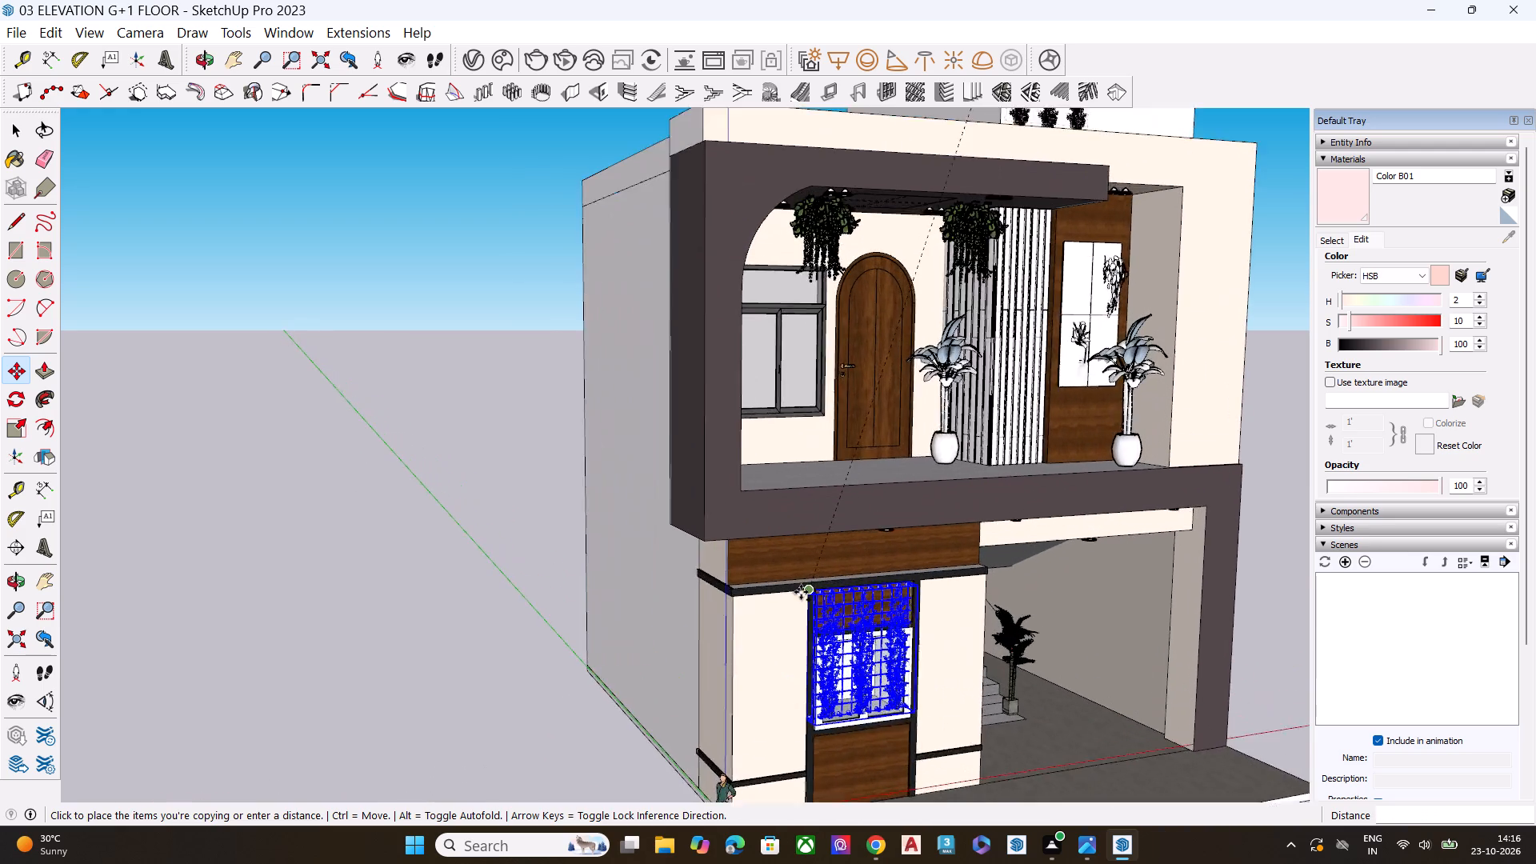
pyautogui.scroll(8, 801, 592)
pyautogui.scroll(-1, 806, 586)
pyautogui.scroll(2, 806, 586)
pyautogui.click(811, 581)
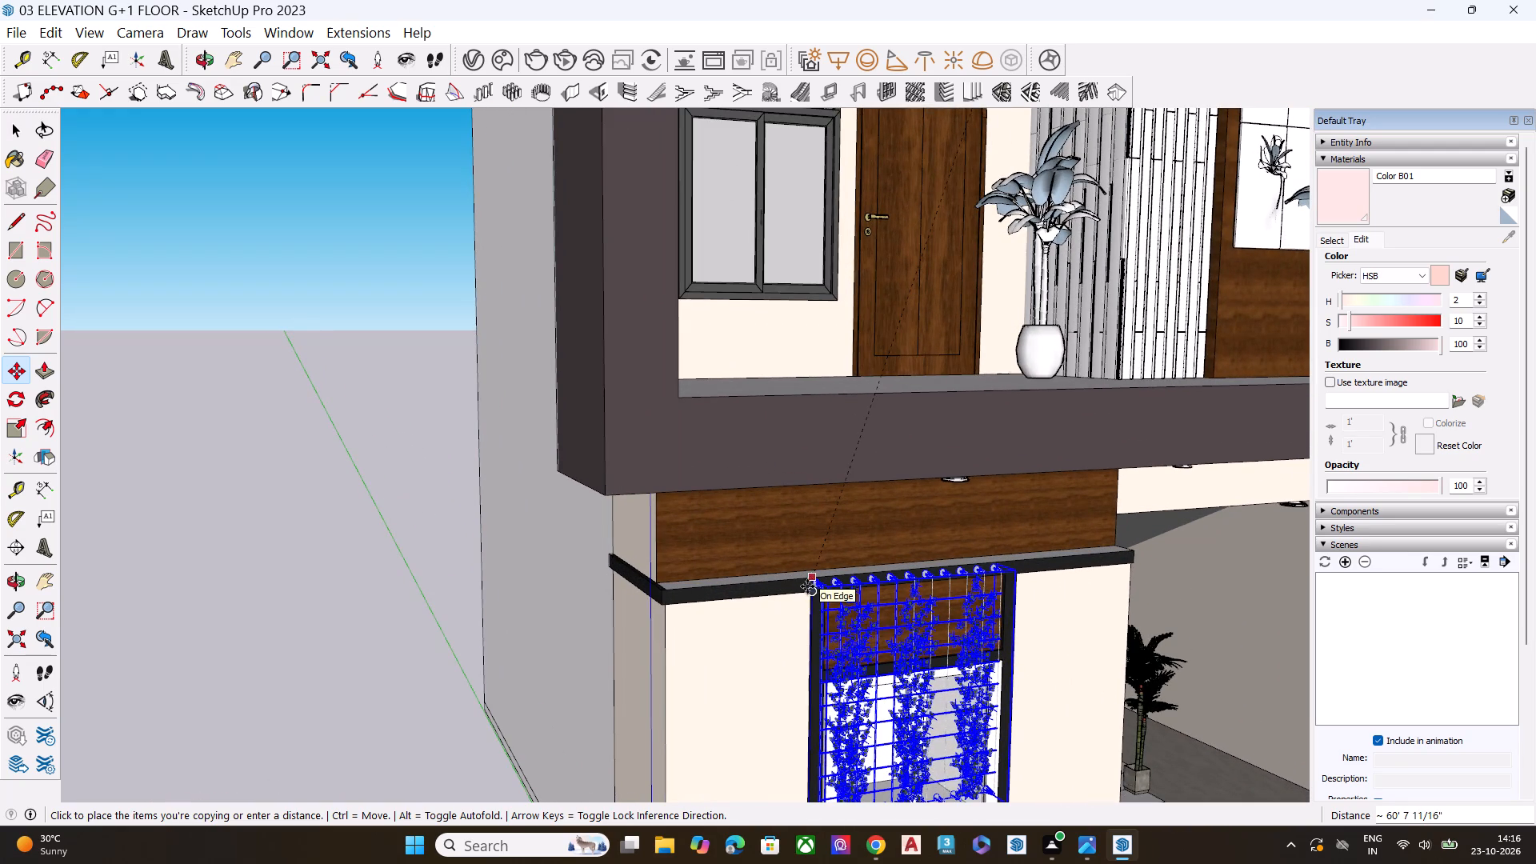
# Stretch the copied trellis downward over the ground-floor window, using a blue-axis scale of about 1.50.
pyautogui.moveTo(927, 613); pyautogui.dragTo(1022, 505, button='middle')
pyautogui.scroll(3, 1022, 505)
pyautogui.scroll(-5, 907, 486)
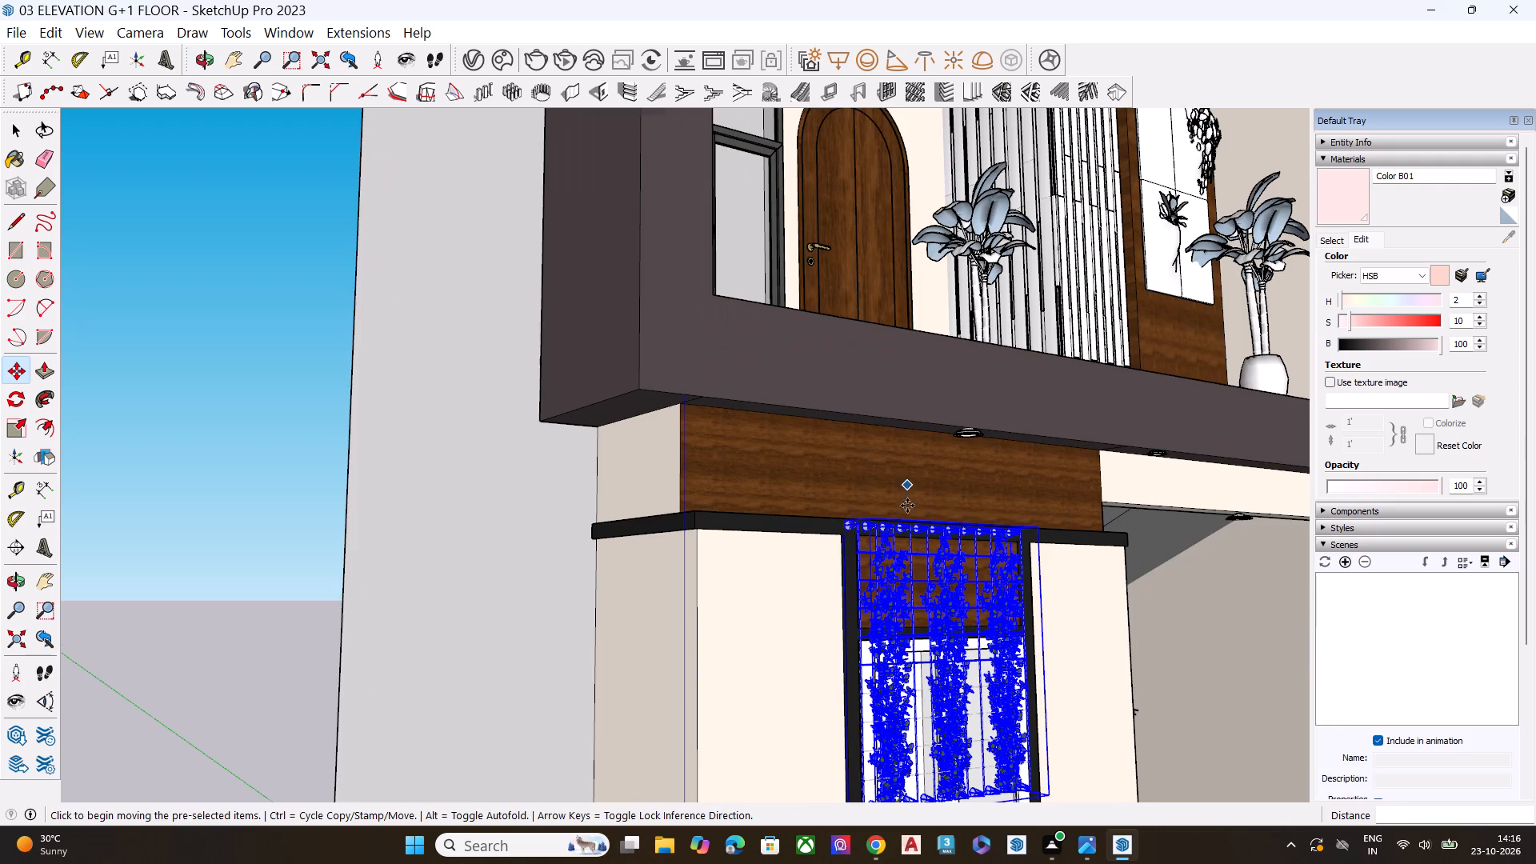
pyautogui.scroll(-2, 907, 506)
pyautogui.press('s')
pyautogui.moveTo(947, 709); pyautogui.dragTo(984, 641, button='middle')
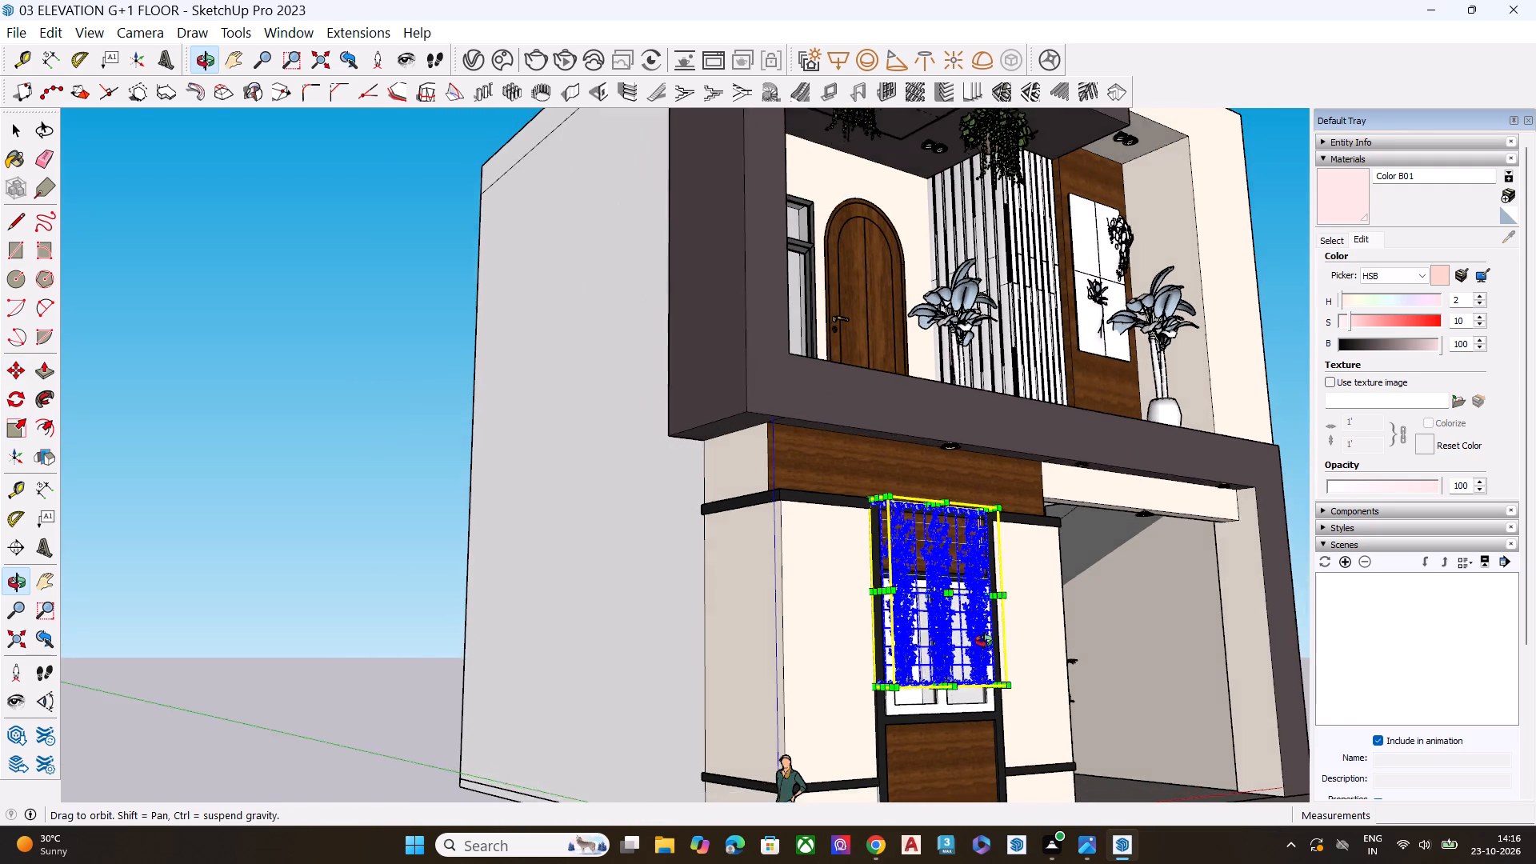
pyautogui.moveTo(984, 641); pyautogui.dragTo(1045, 586, button='middle')
pyautogui.scroll(8, 1003, 654)
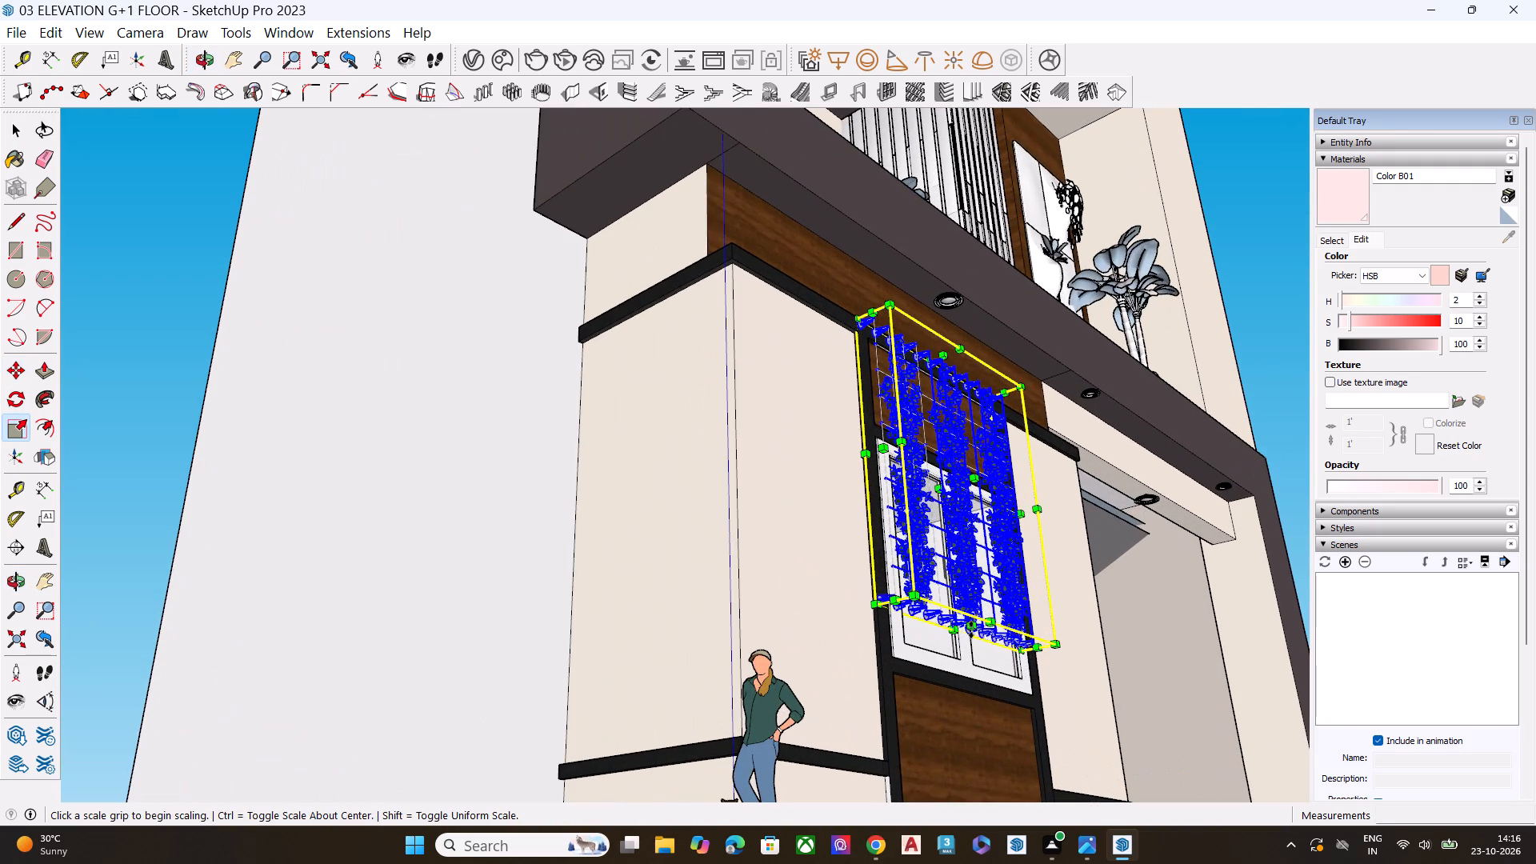
pyautogui.click(969, 626)
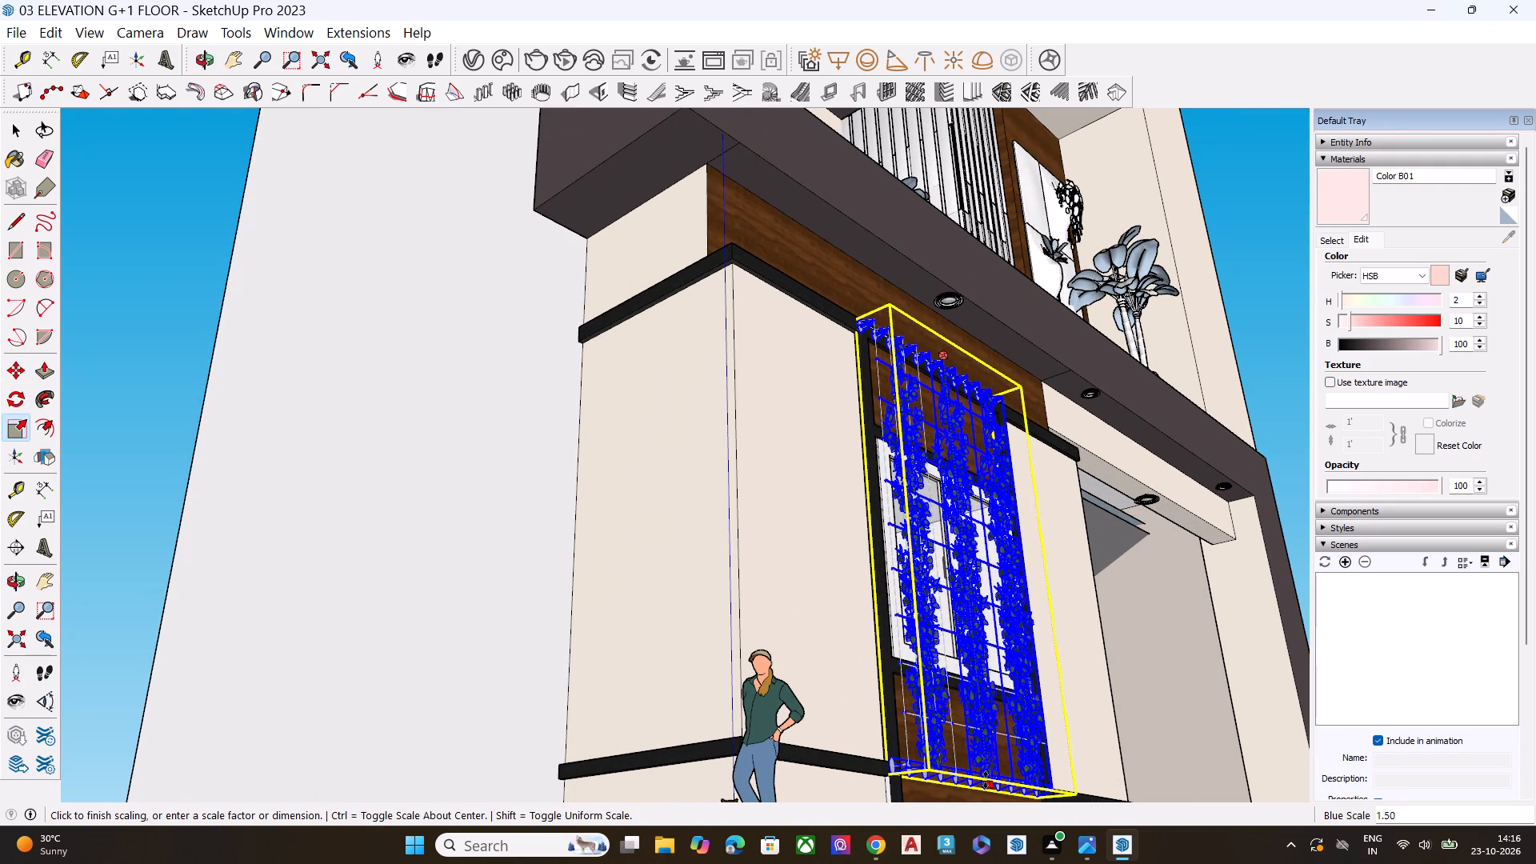
pyautogui.click(986, 780)
pyautogui.press('space')
pyautogui.click(170, 351)
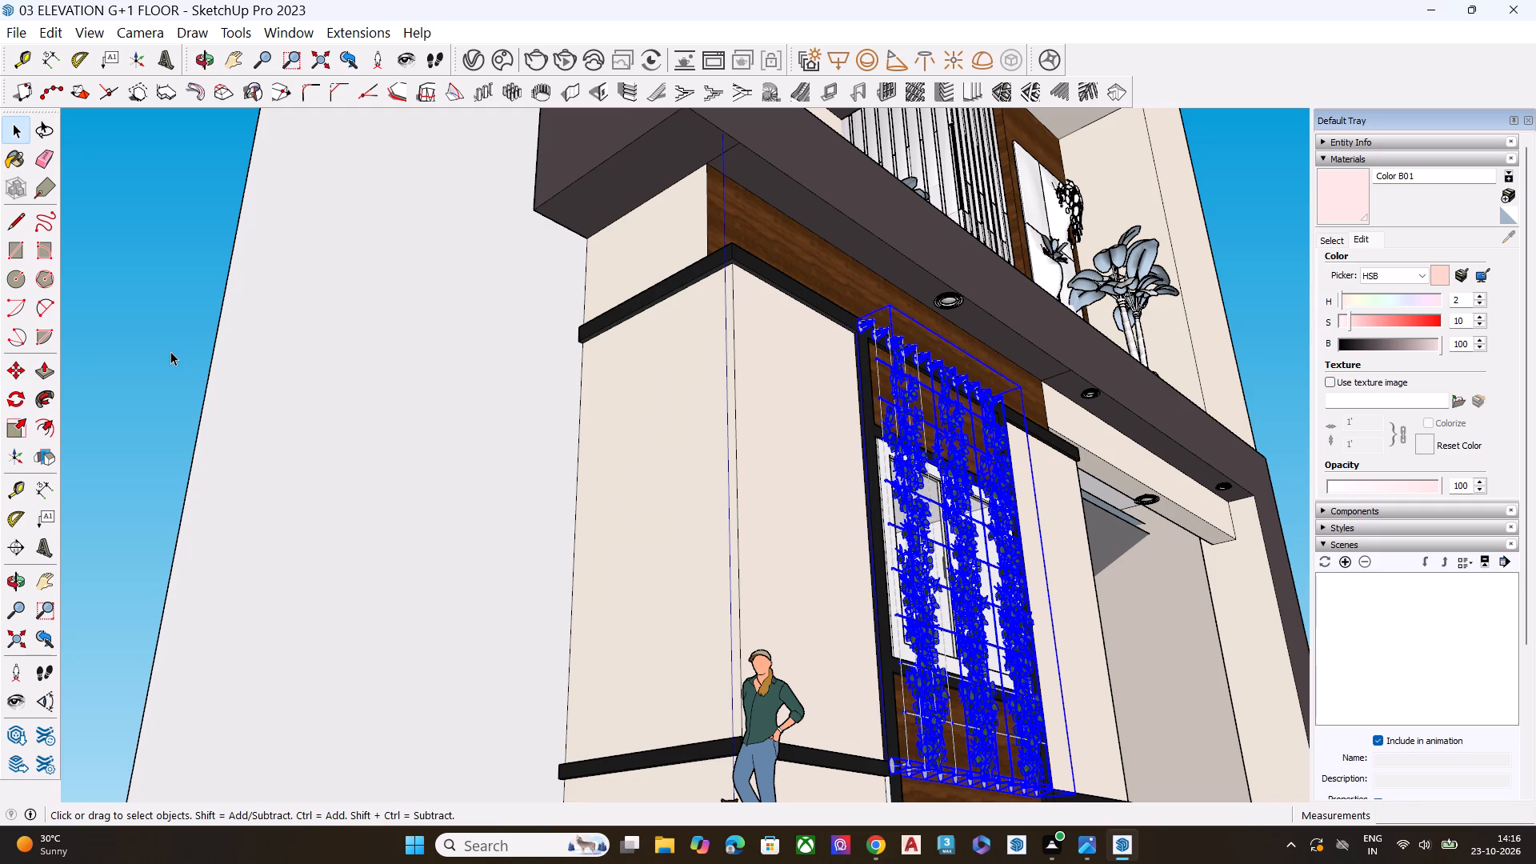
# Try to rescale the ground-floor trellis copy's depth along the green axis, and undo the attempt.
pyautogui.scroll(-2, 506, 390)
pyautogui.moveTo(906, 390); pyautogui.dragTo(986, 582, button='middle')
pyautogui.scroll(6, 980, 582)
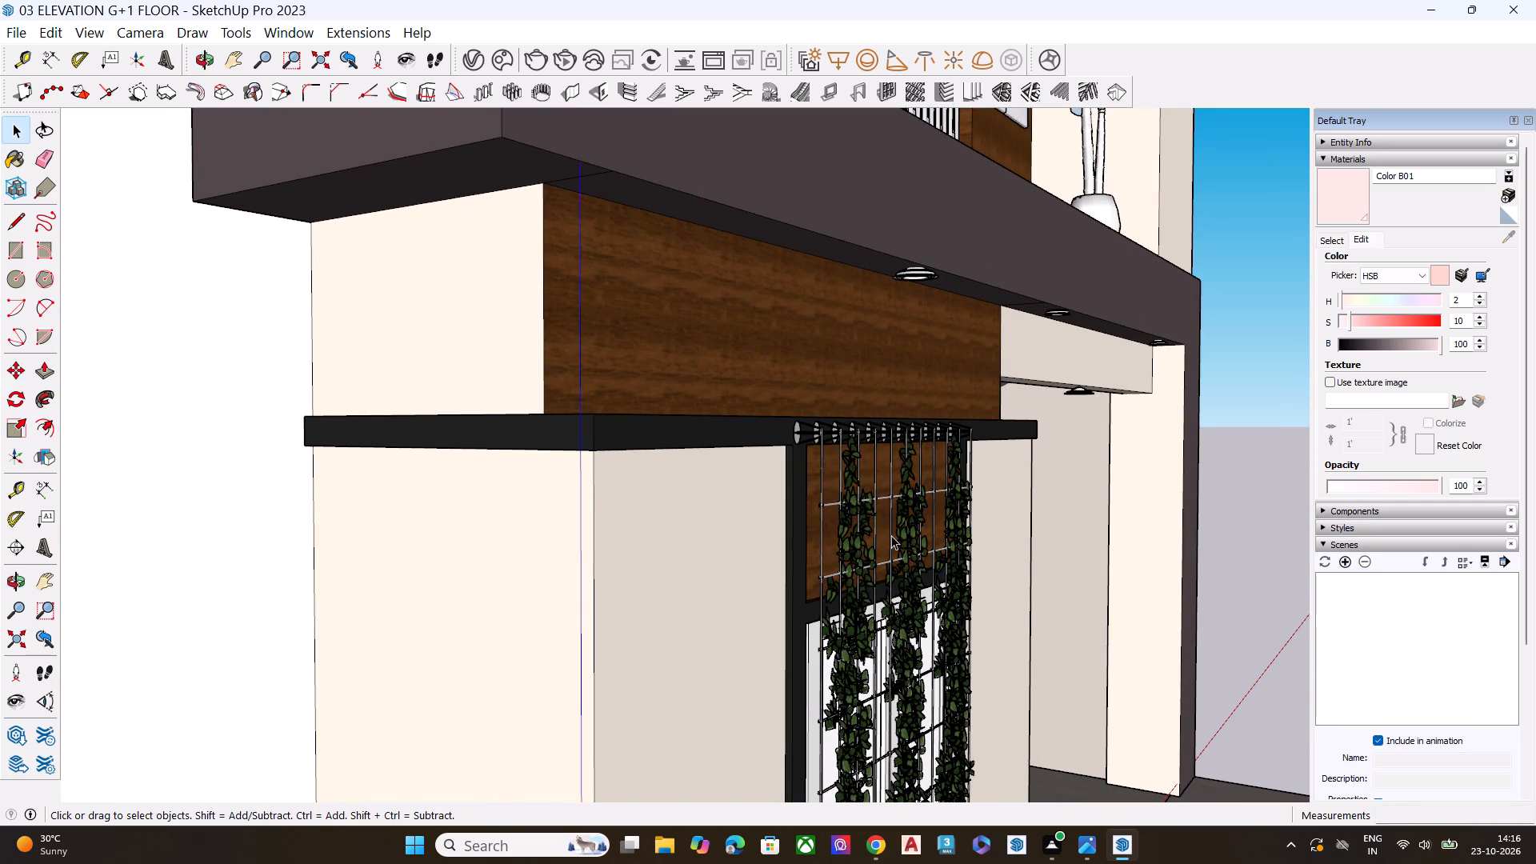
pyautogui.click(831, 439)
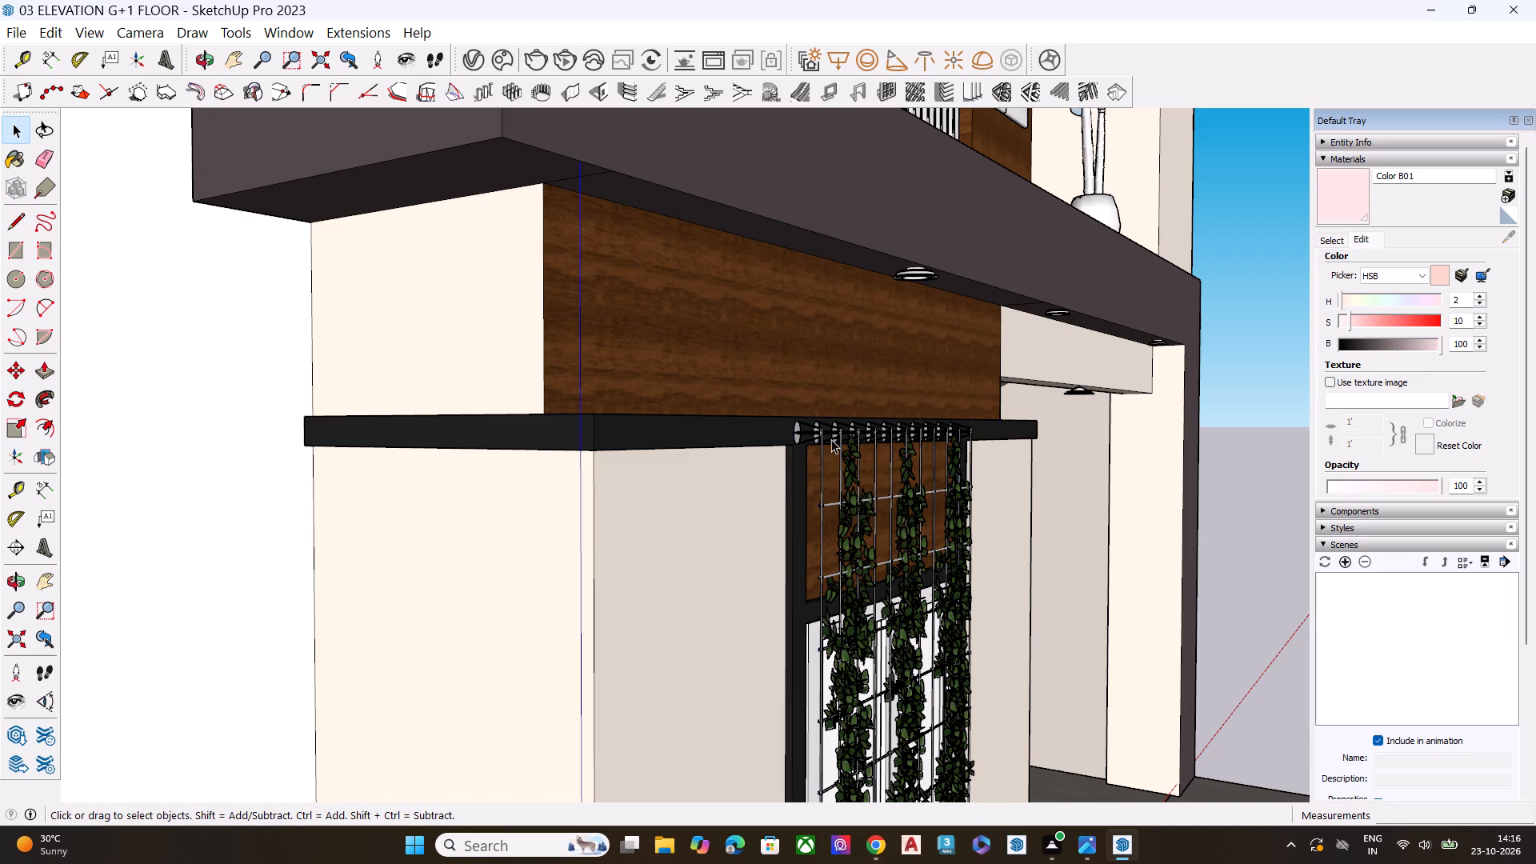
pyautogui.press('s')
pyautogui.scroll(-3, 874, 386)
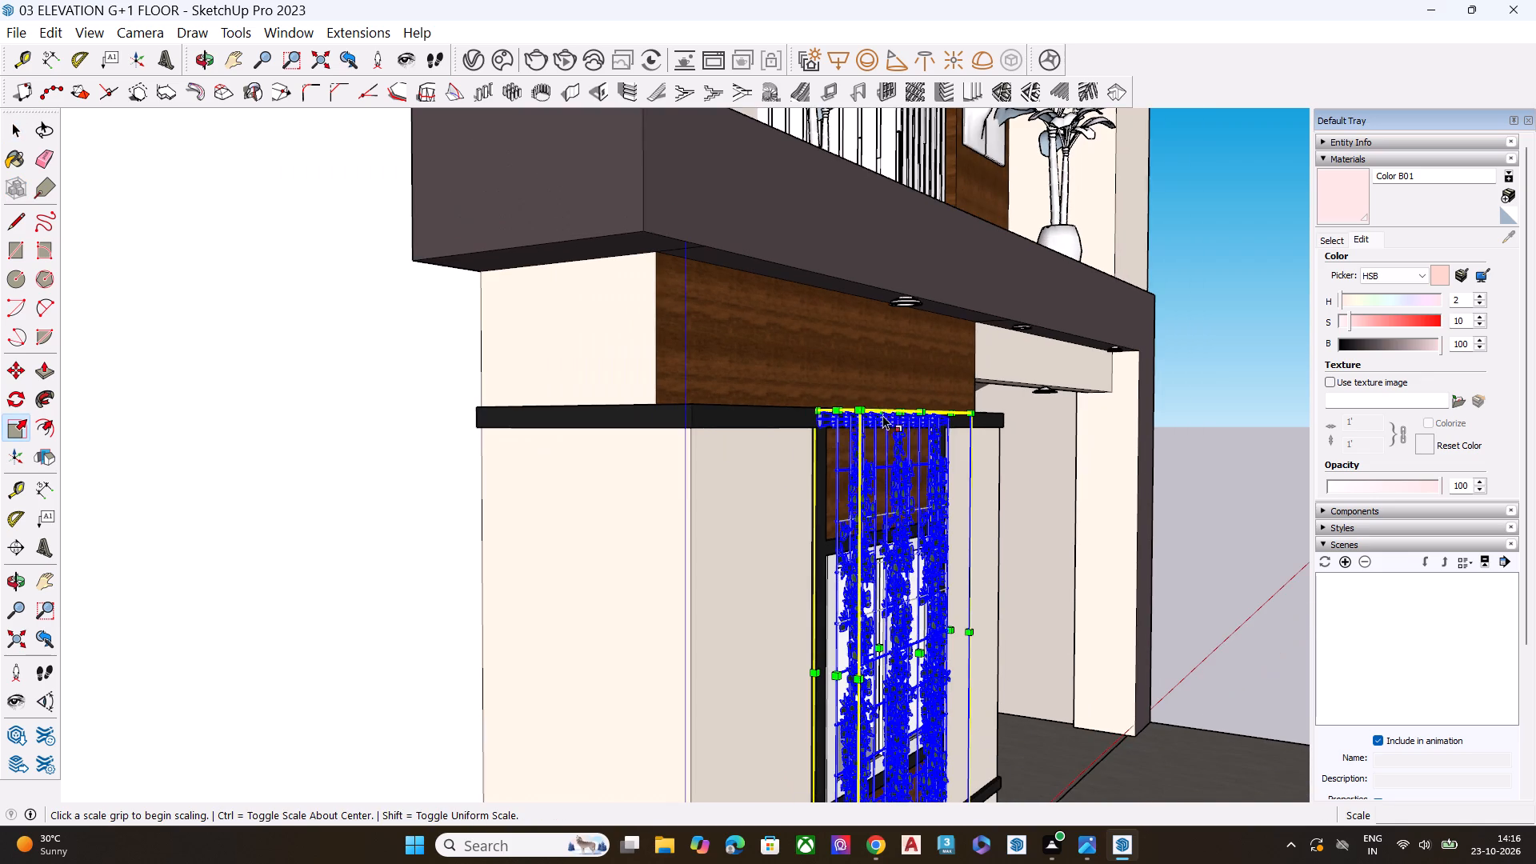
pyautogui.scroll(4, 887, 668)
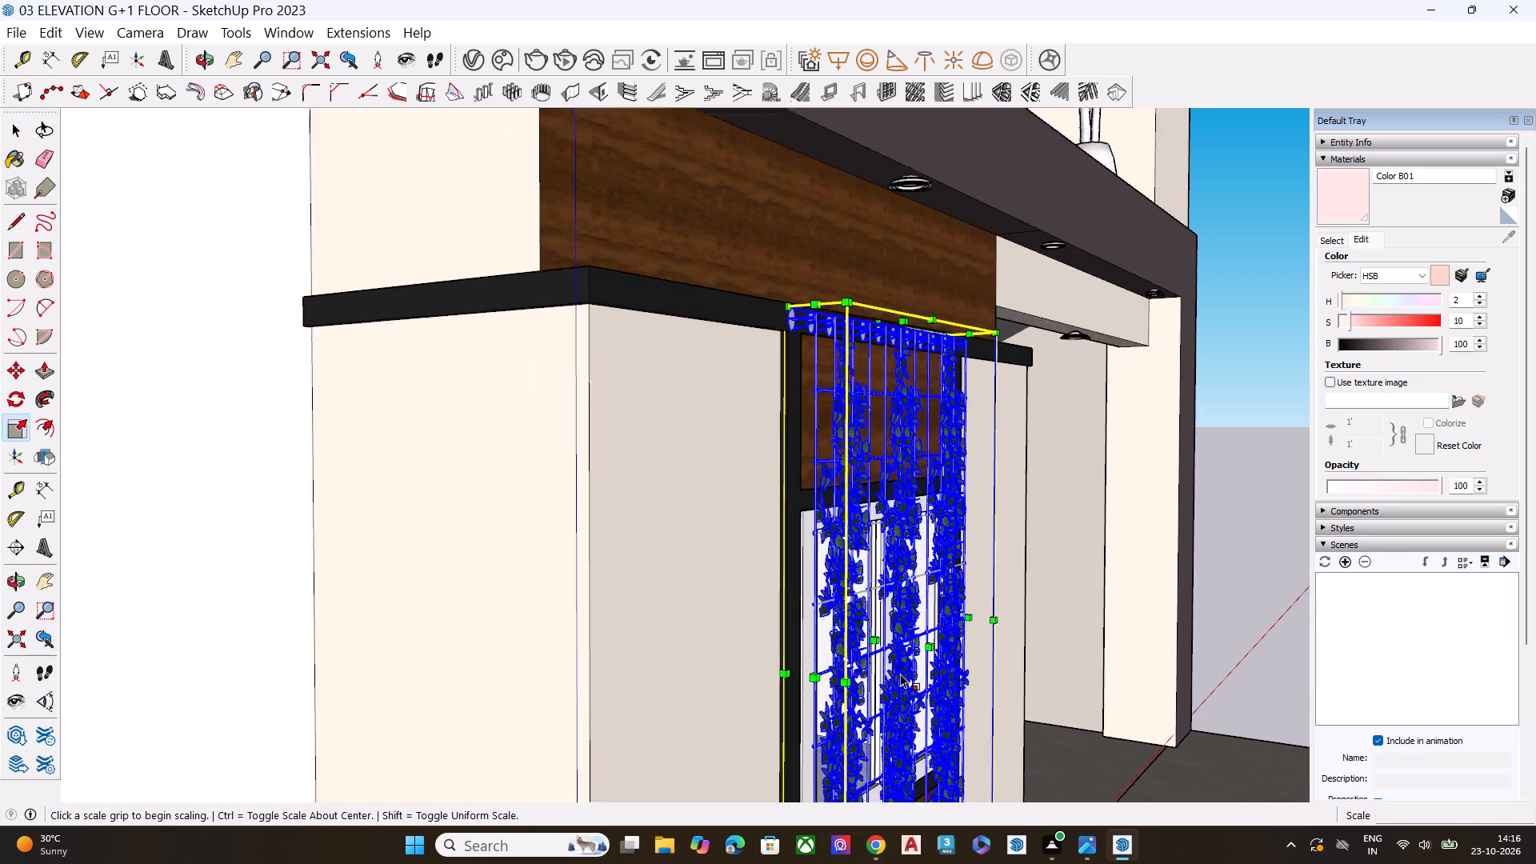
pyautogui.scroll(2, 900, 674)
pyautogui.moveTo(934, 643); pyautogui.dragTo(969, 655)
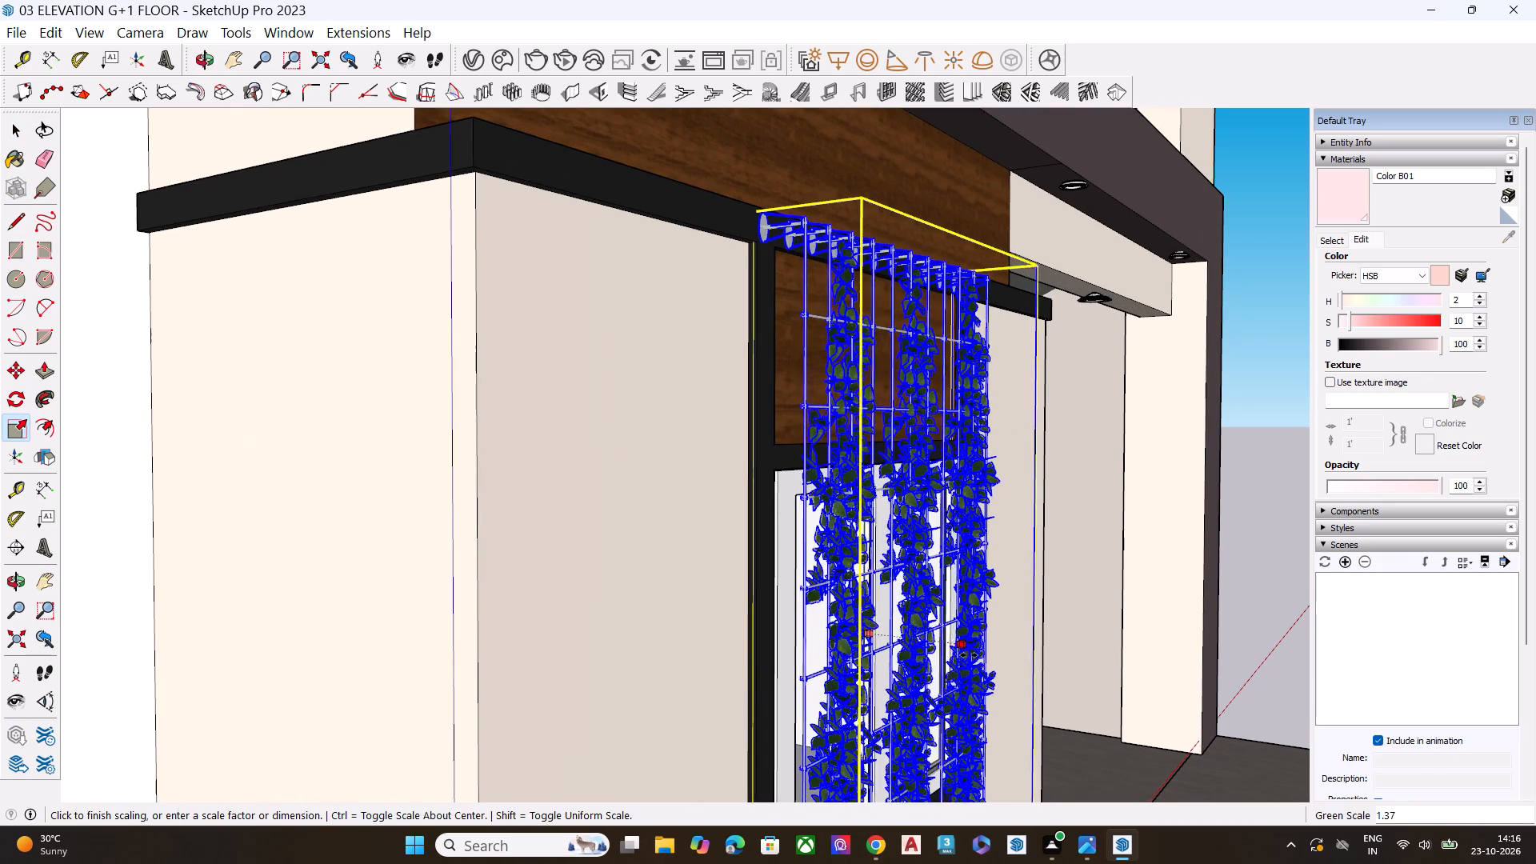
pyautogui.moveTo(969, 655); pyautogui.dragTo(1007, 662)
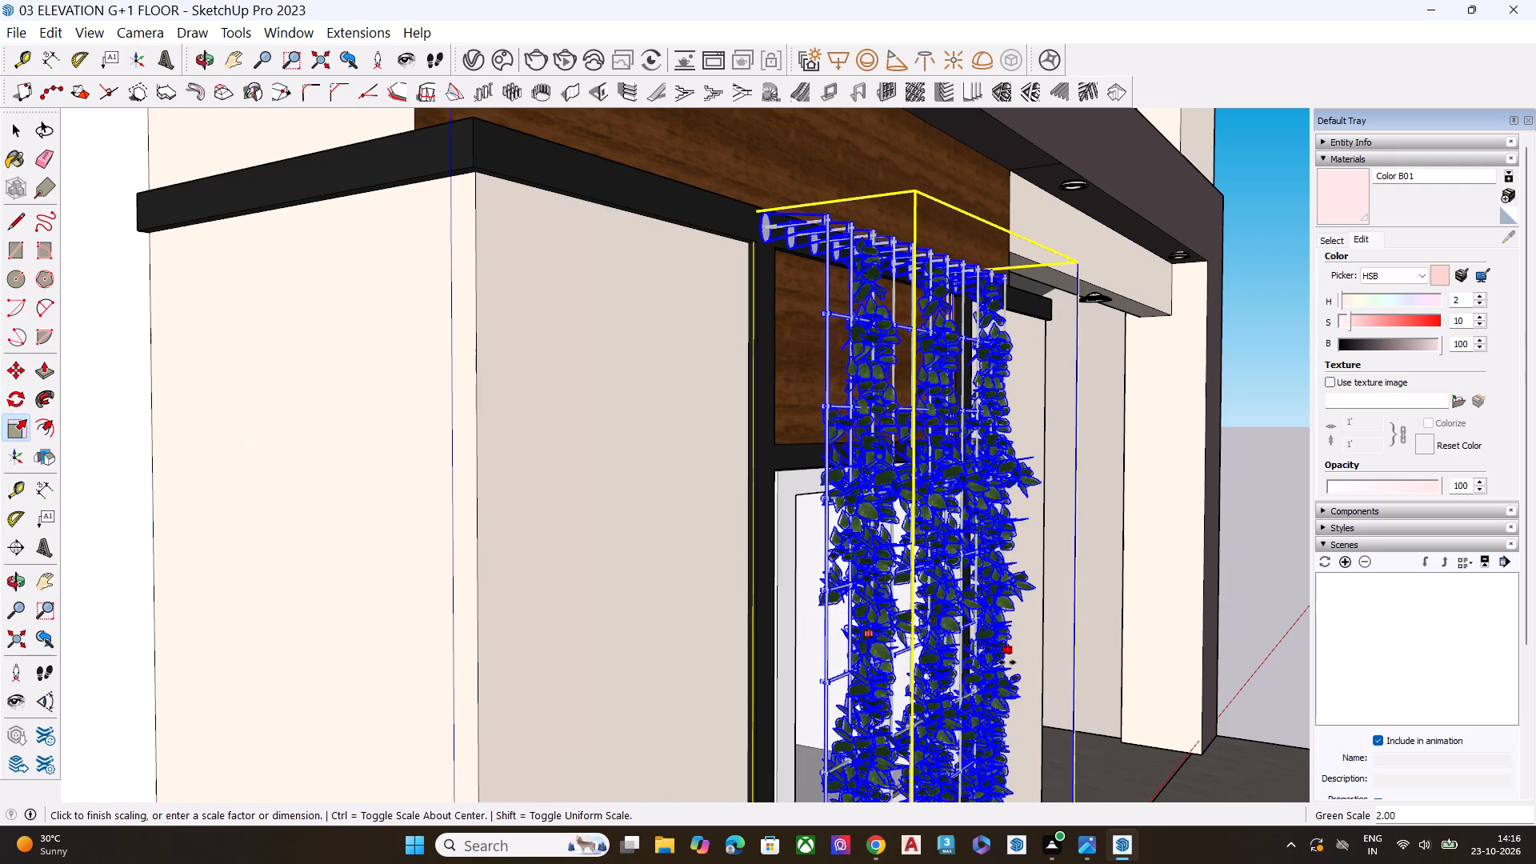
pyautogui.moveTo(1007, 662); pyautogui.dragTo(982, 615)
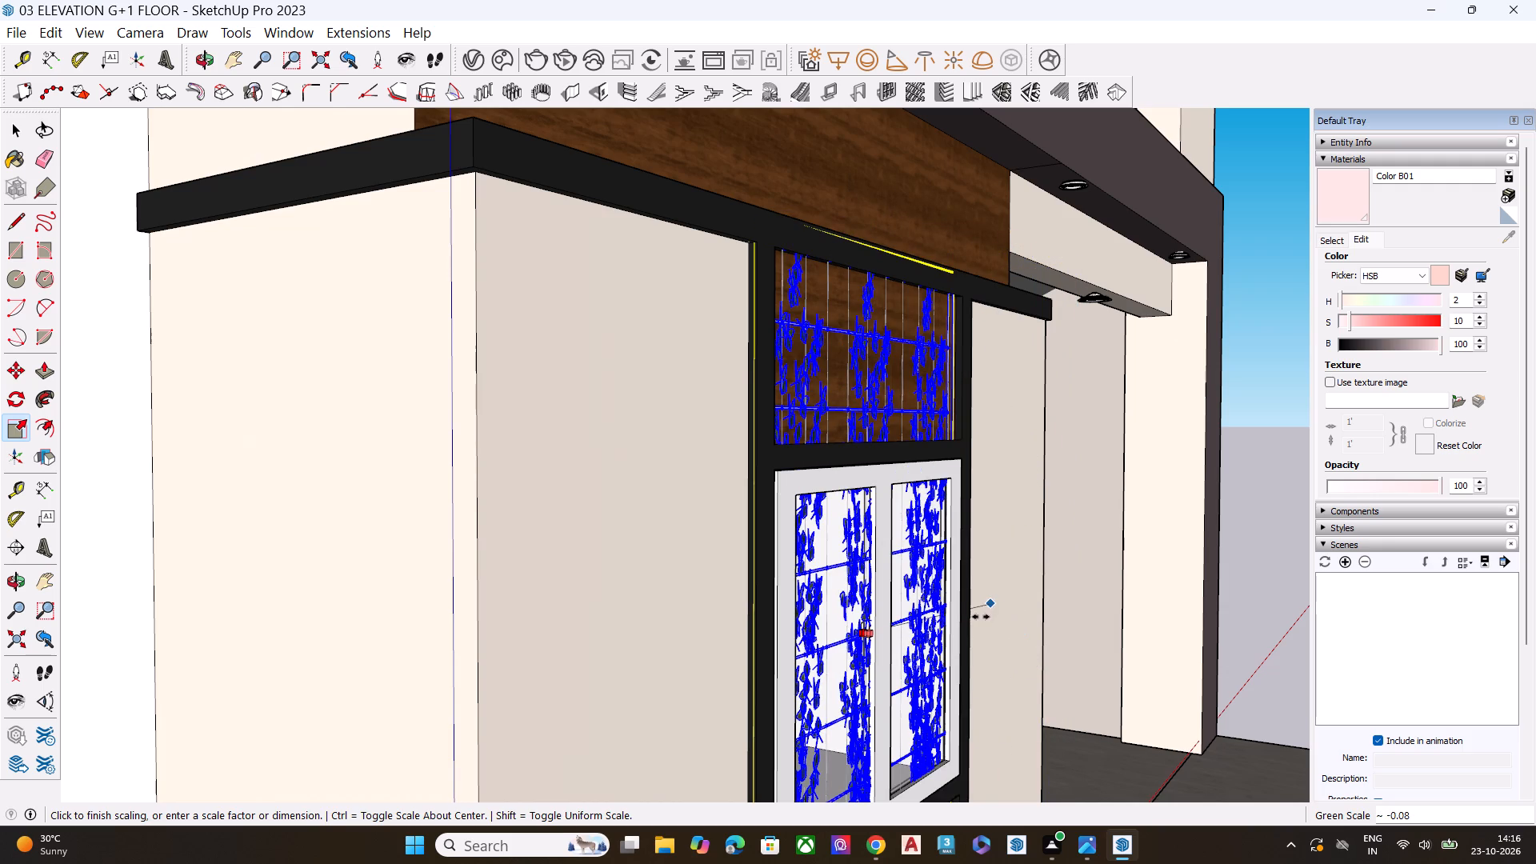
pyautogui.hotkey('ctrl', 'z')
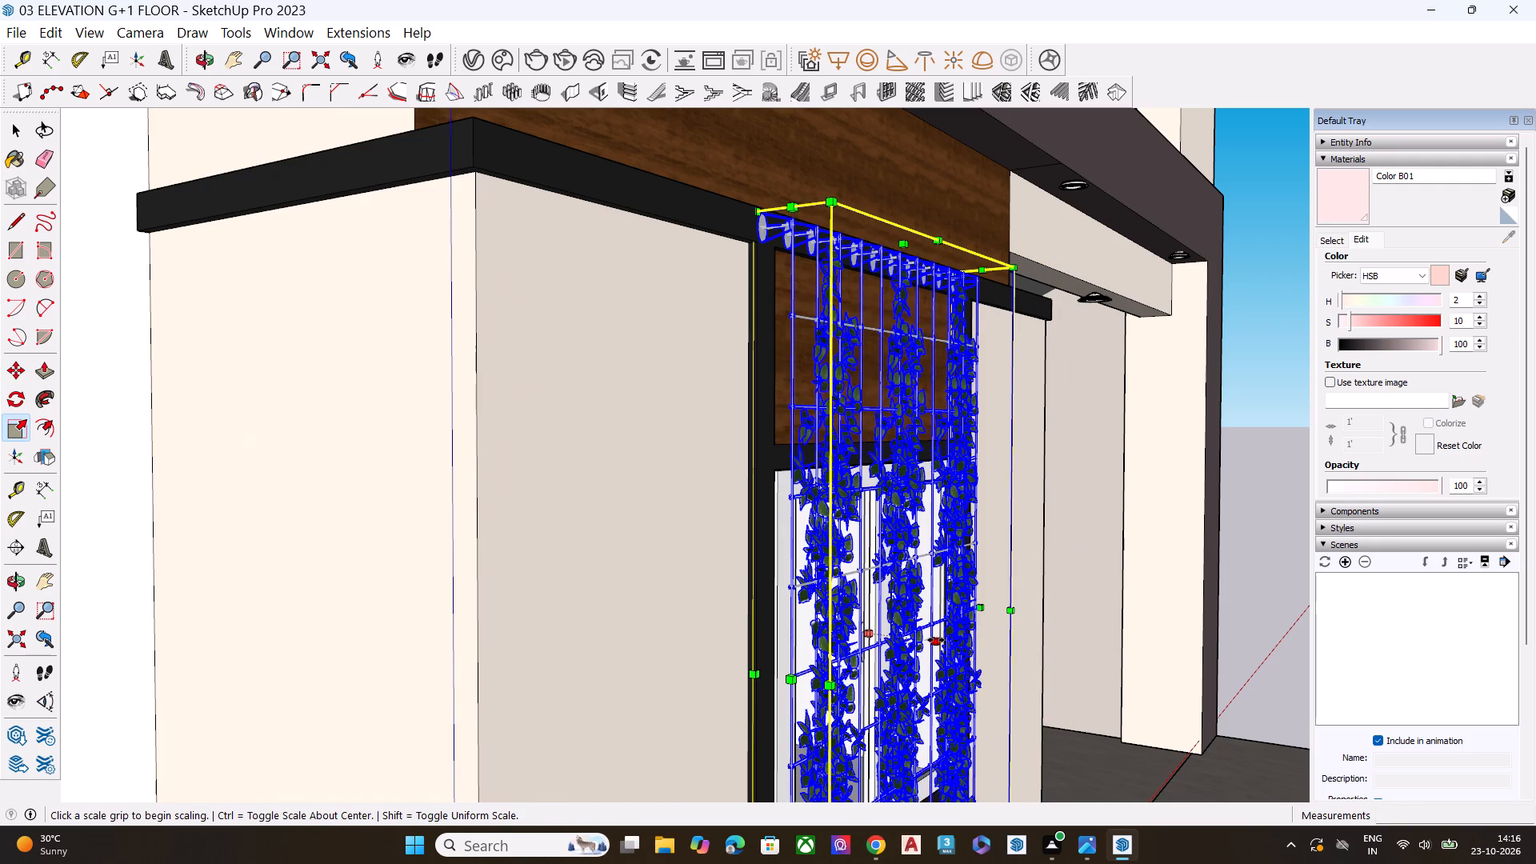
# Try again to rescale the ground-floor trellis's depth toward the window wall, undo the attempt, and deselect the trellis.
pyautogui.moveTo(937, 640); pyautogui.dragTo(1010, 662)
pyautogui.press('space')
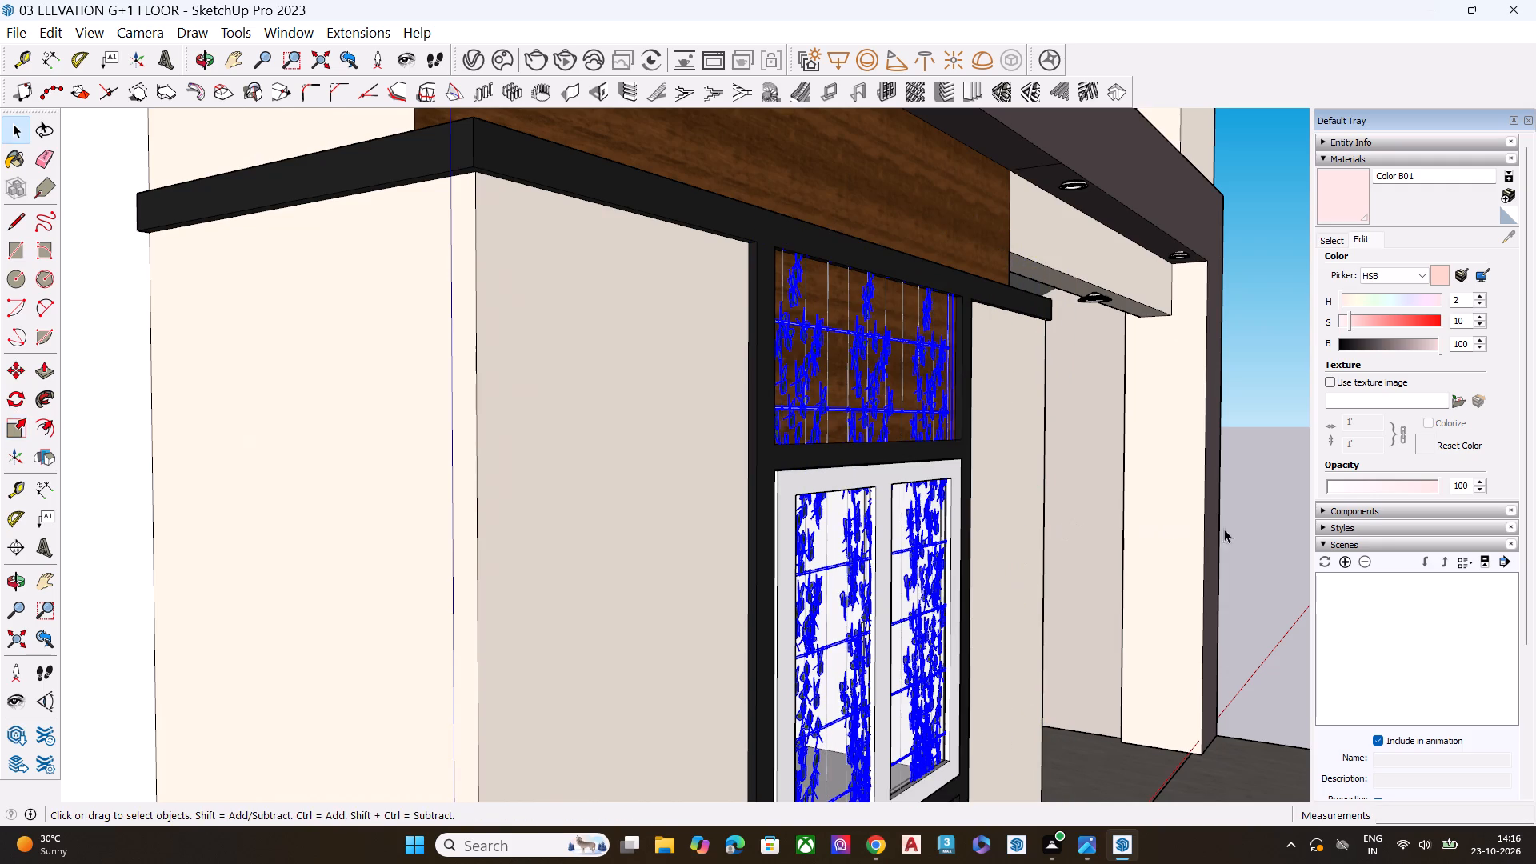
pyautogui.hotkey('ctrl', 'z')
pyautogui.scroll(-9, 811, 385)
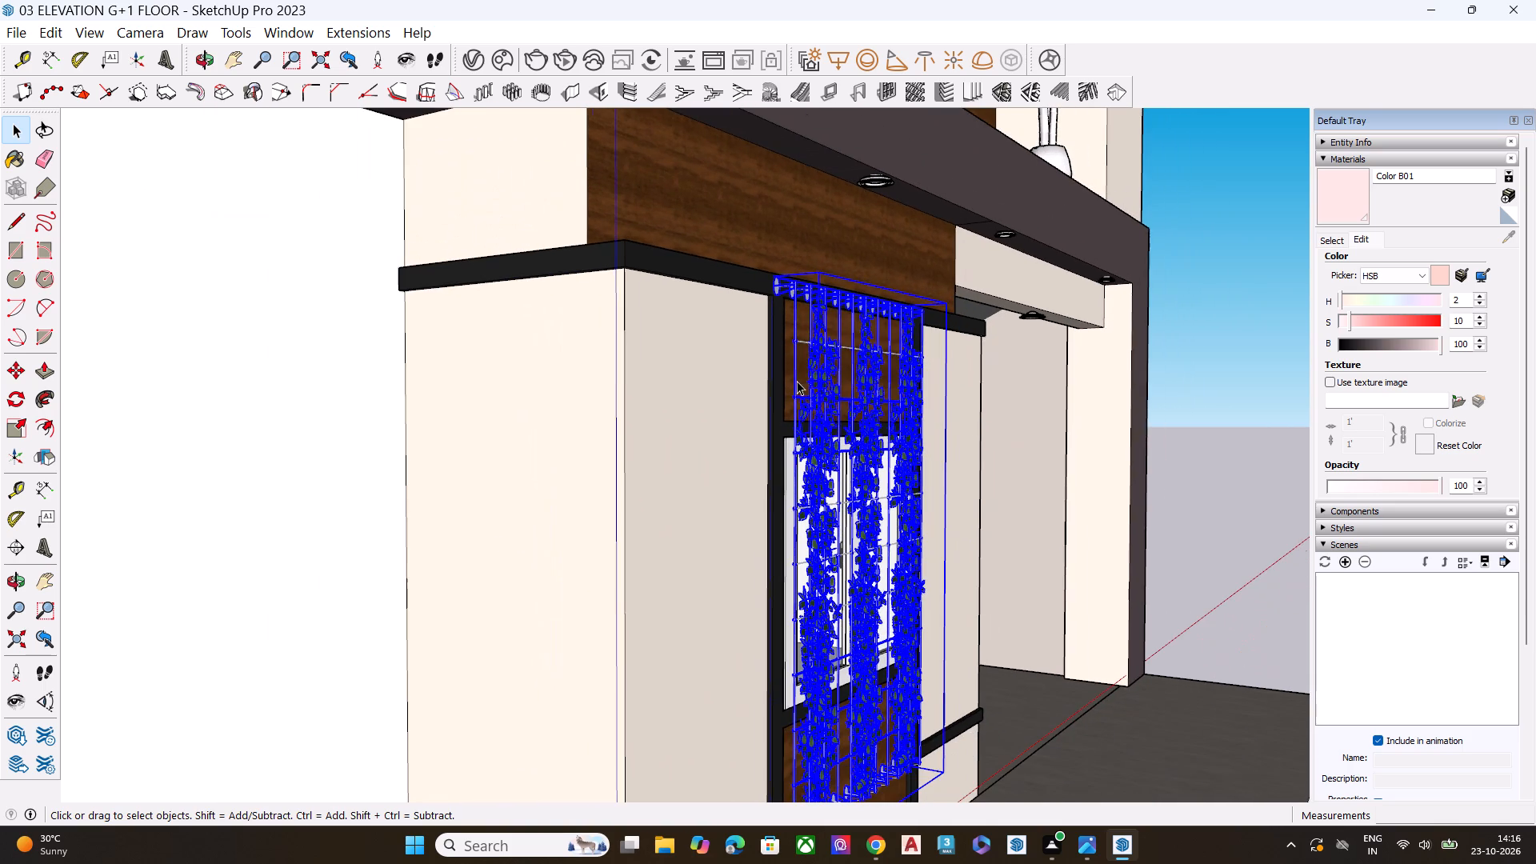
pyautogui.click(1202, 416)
# Examine the ground-floor window trellis from the front and the upper balcony within the whole house elevation.
pyautogui.moveTo(1179, 478); pyautogui.dragTo(805, 504, button='middle')
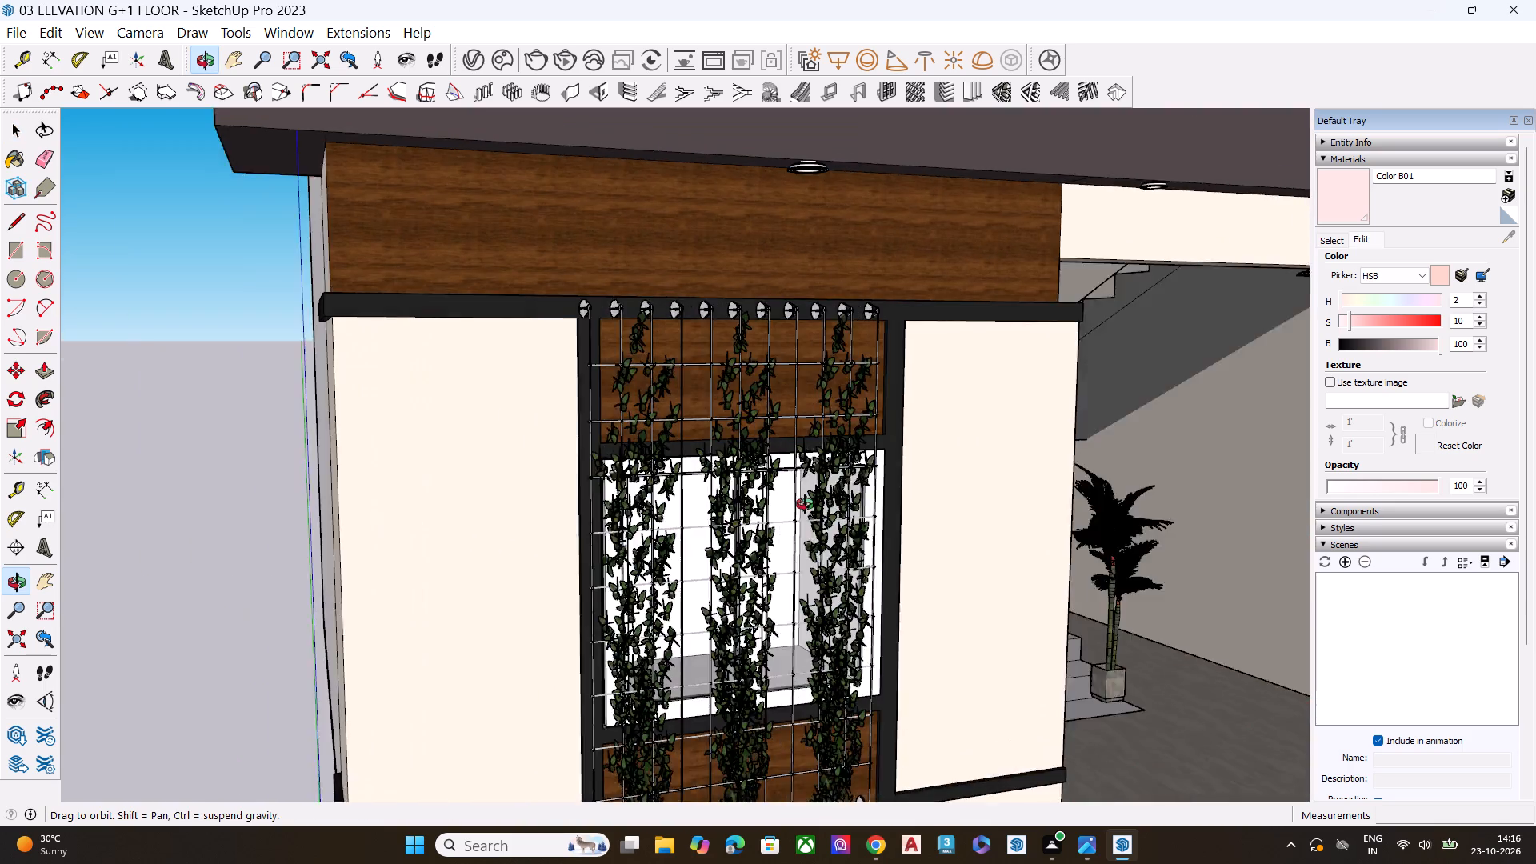
pyautogui.moveTo(805, 504); pyautogui.dragTo(713, 494, button='middle')
pyautogui.moveTo(681, 491); pyautogui.dragTo(656, 491, button='middle')
pyautogui.scroll(3, 656, 491)
pyautogui.scroll(-1, 661, 482)
pyautogui.scroll(-9, 602, 410)
pyautogui.scroll(3, 627, 388)
pyautogui.scroll(-1, 647, 356)
pyautogui.scroll(1, 647, 356)
pyautogui.scroll(-2, 647, 356)
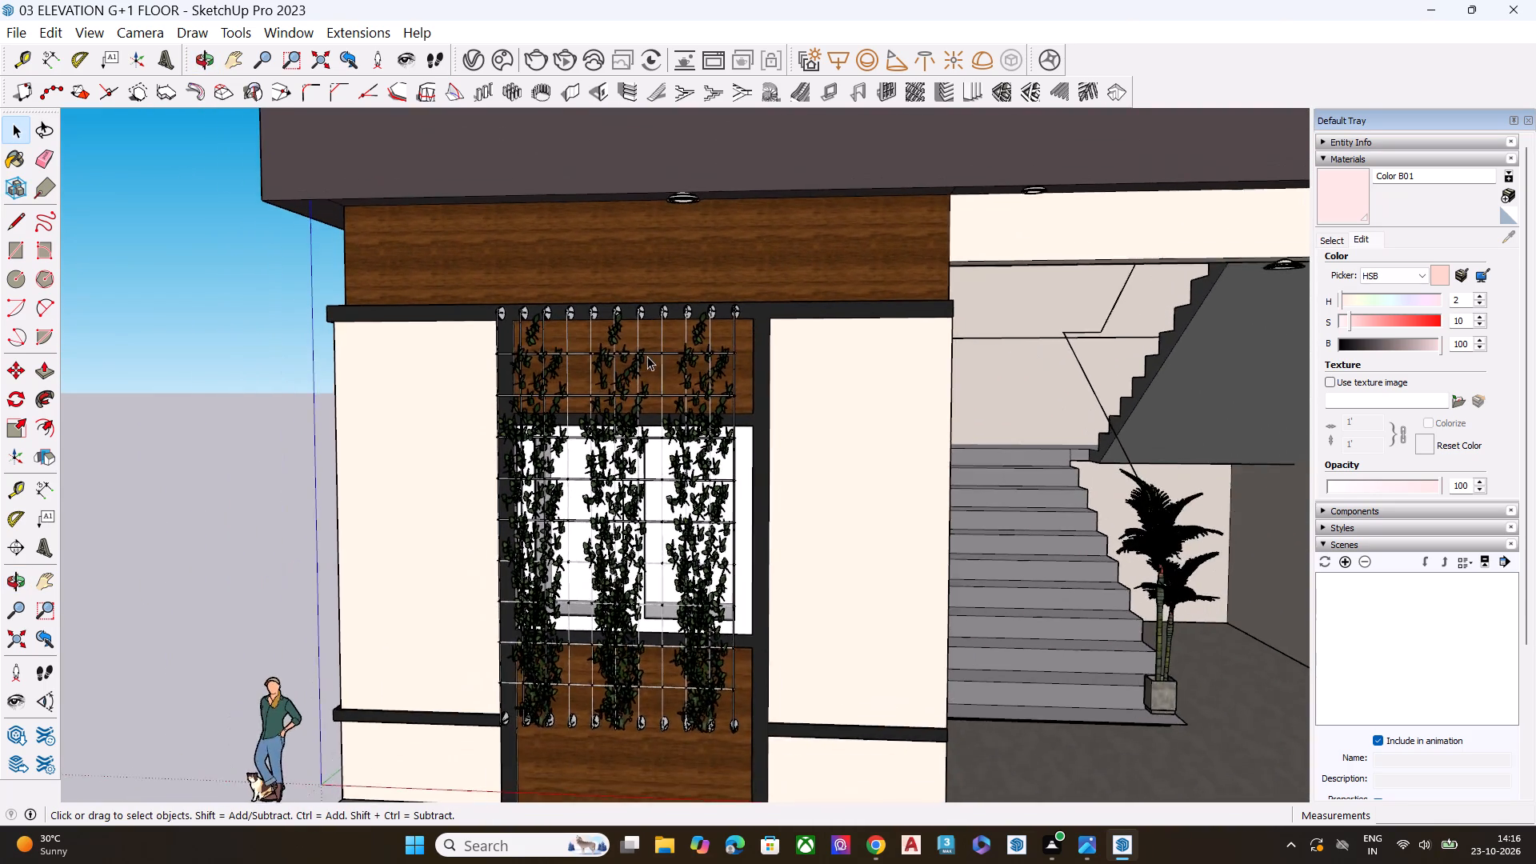
pyautogui.scroll(-6, 647, 356)
pyautogui.scroll(-3, 715, 384)
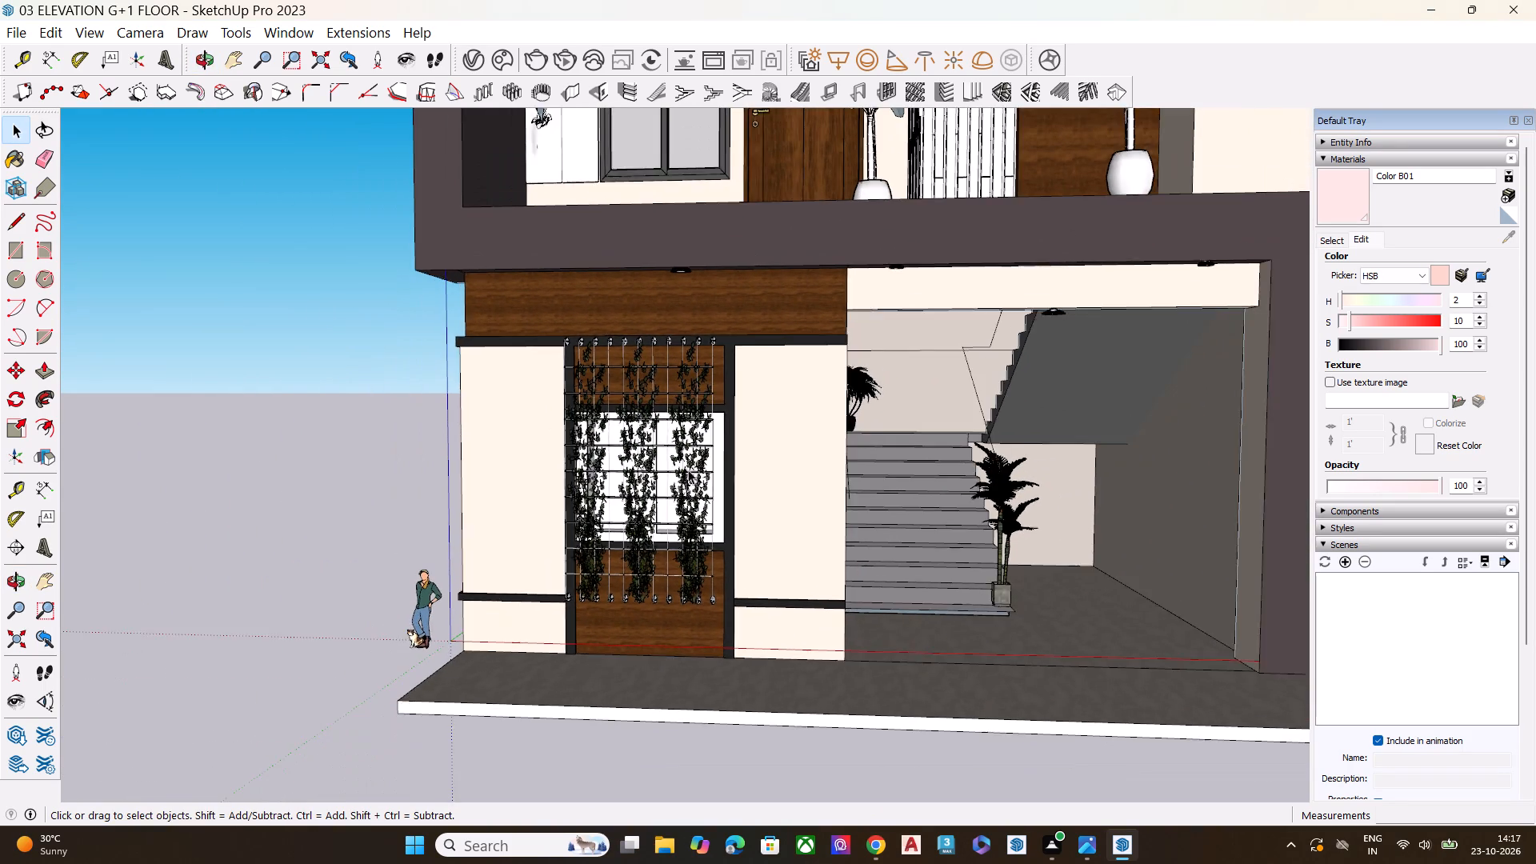
pyautogui.scroll(-3, 688, 470)
pyautogui.scroll(-8, 614, 500)
pyautogui.moveTo(630, 460); pyautogui.dragTo(690, 460, button='middle')
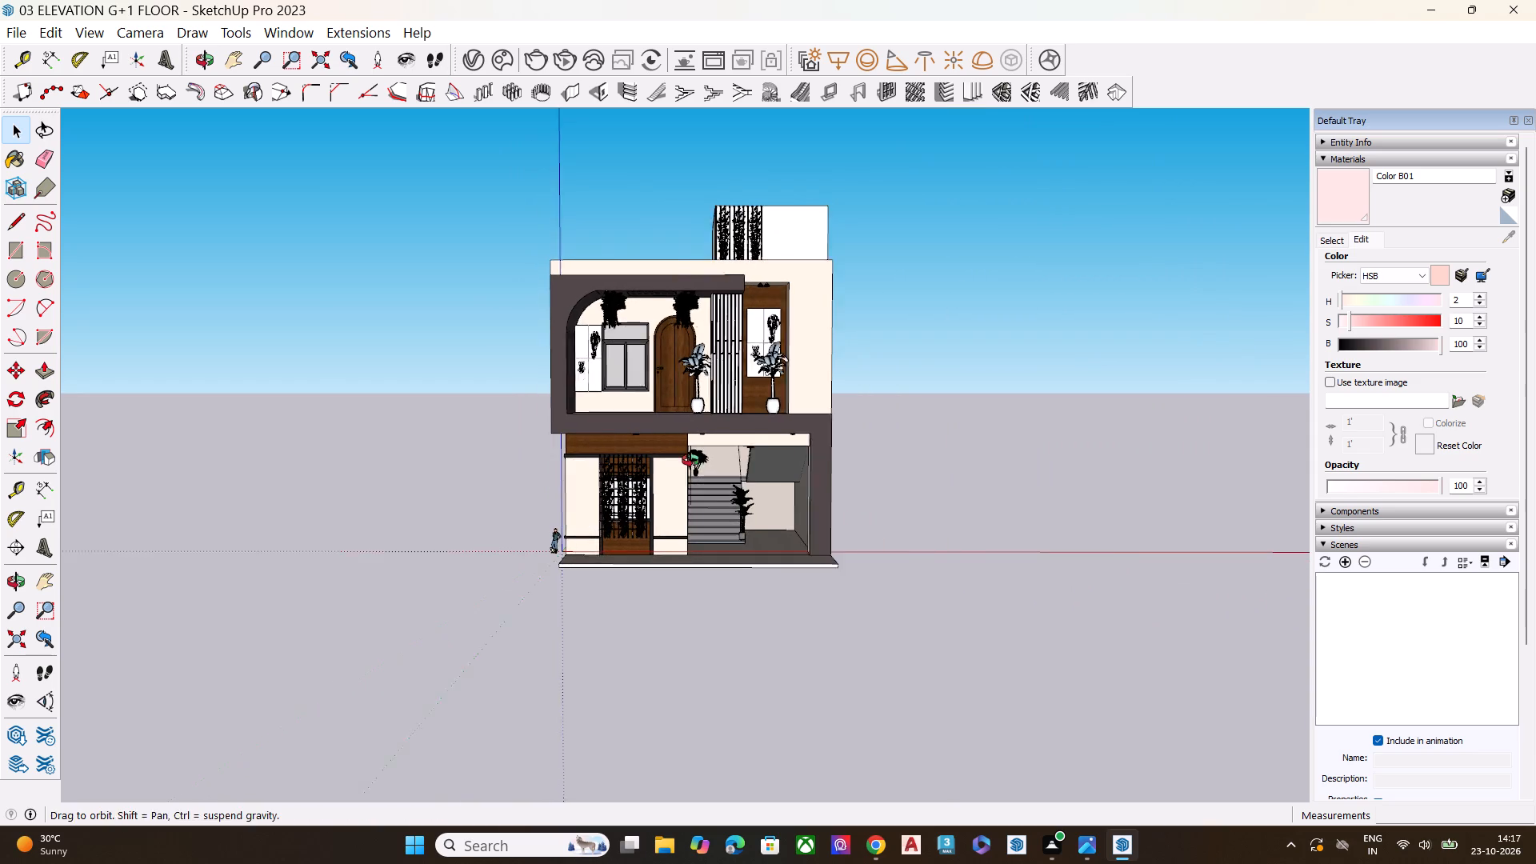
pyautogui.moveTo(690, 460); pyautogui.dragTo(714, 452, button='middle')
pyautogui.scroll(9, 691, 320)
pyautogui.moveTo(671, 474); pyautogui.dragTo(870, 546, button='middle')
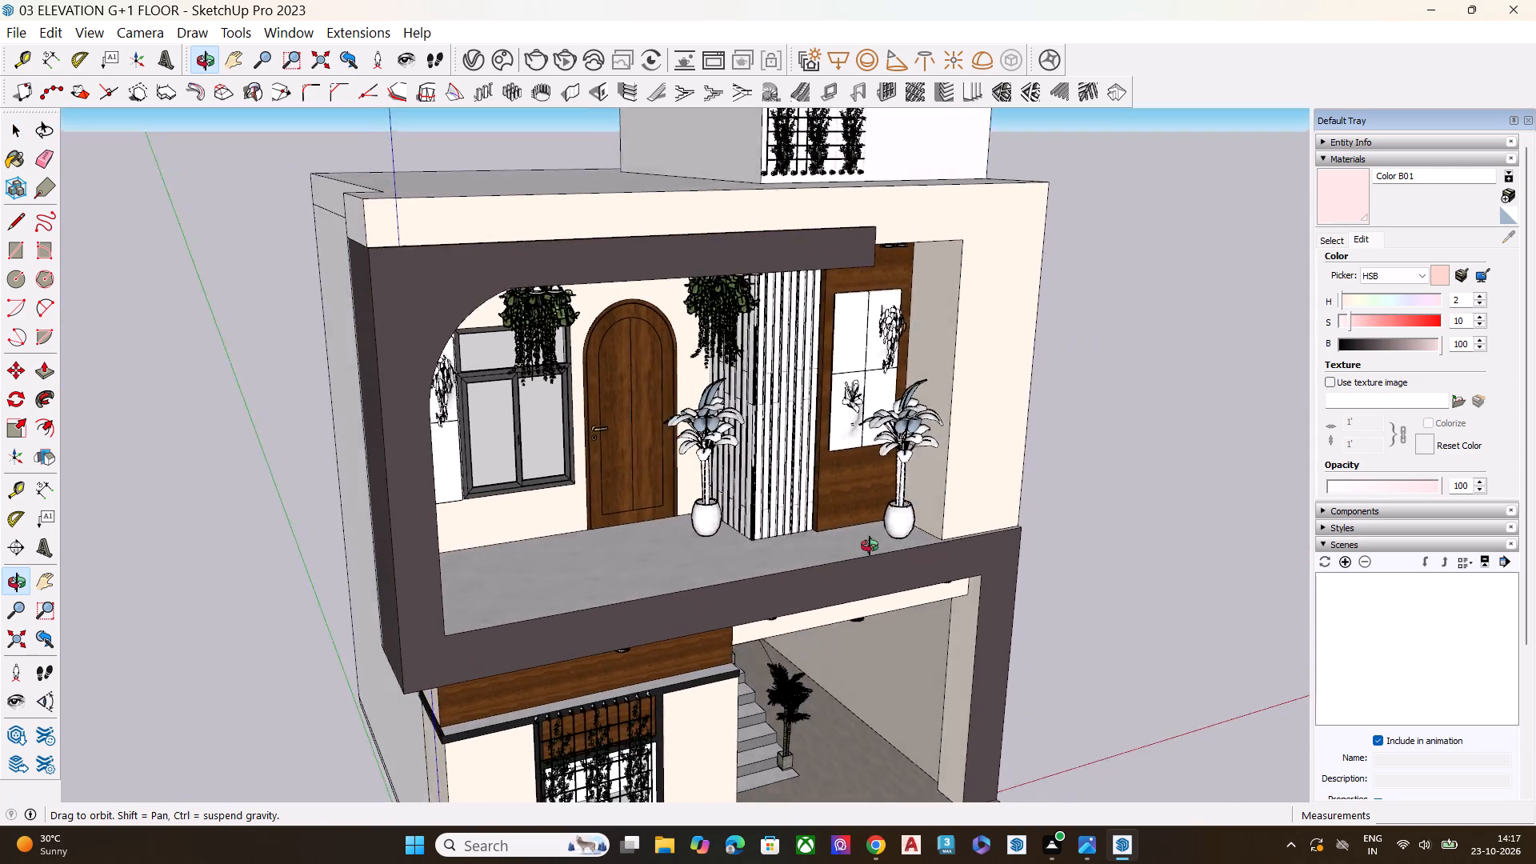
pyautogui.moveTo(870, 546); pyautogui.dragTo(894, 442, button='middle')
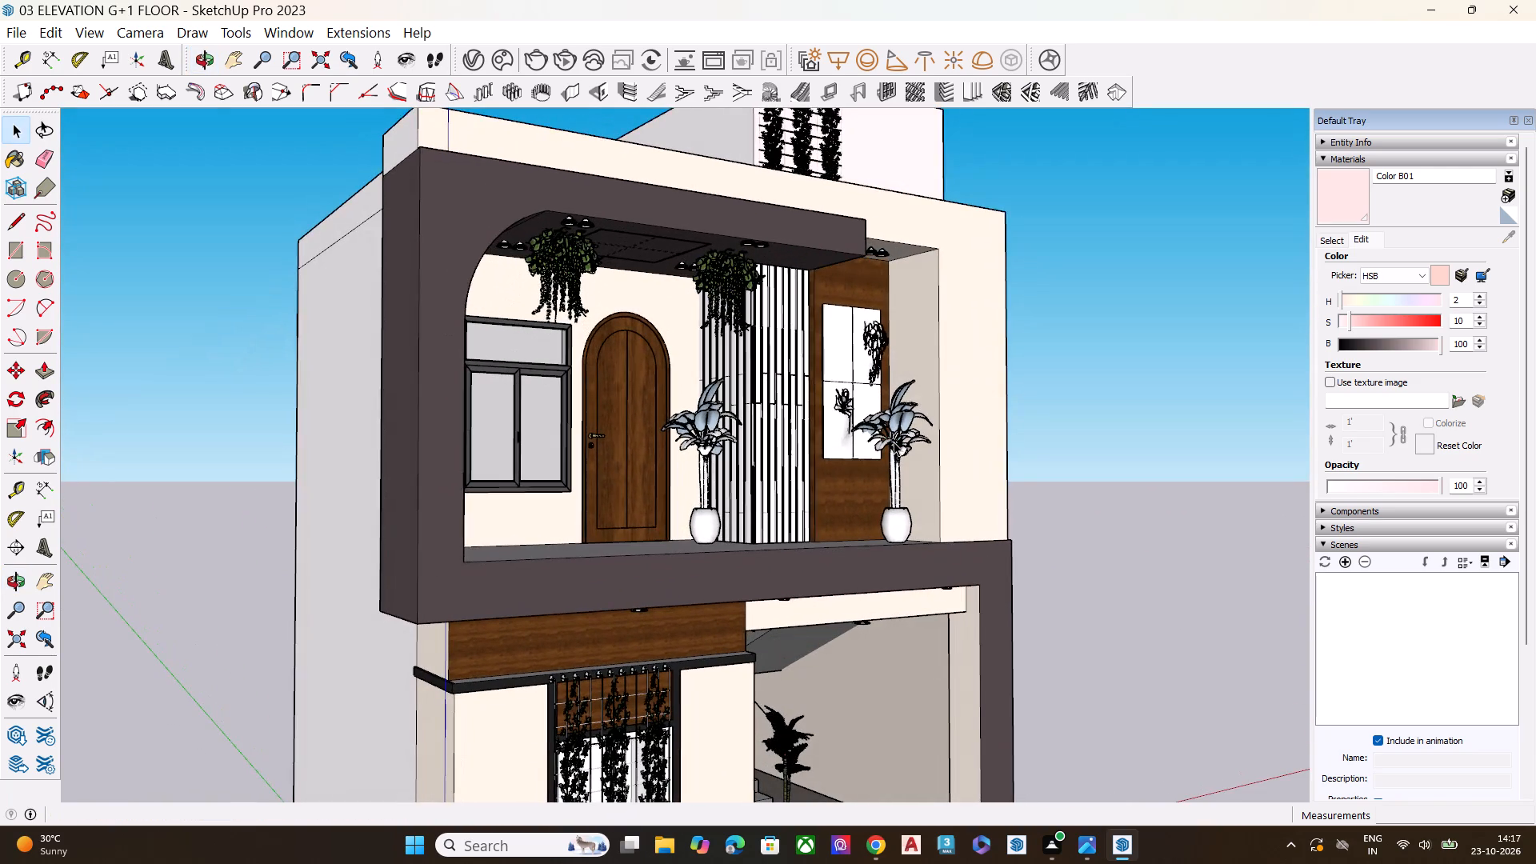
pyautogui.scroll(2, 678, 399)
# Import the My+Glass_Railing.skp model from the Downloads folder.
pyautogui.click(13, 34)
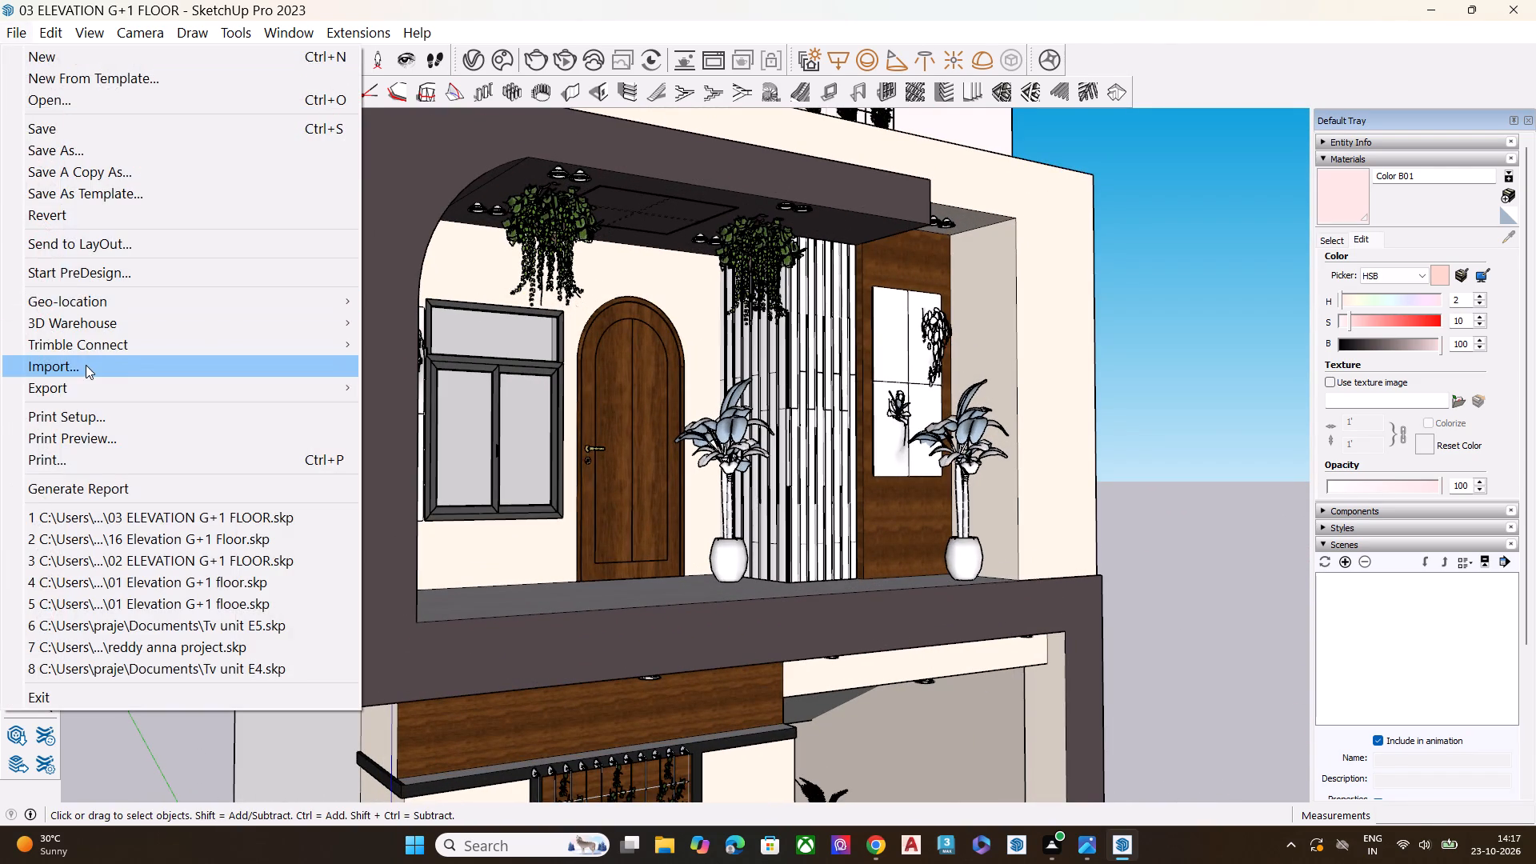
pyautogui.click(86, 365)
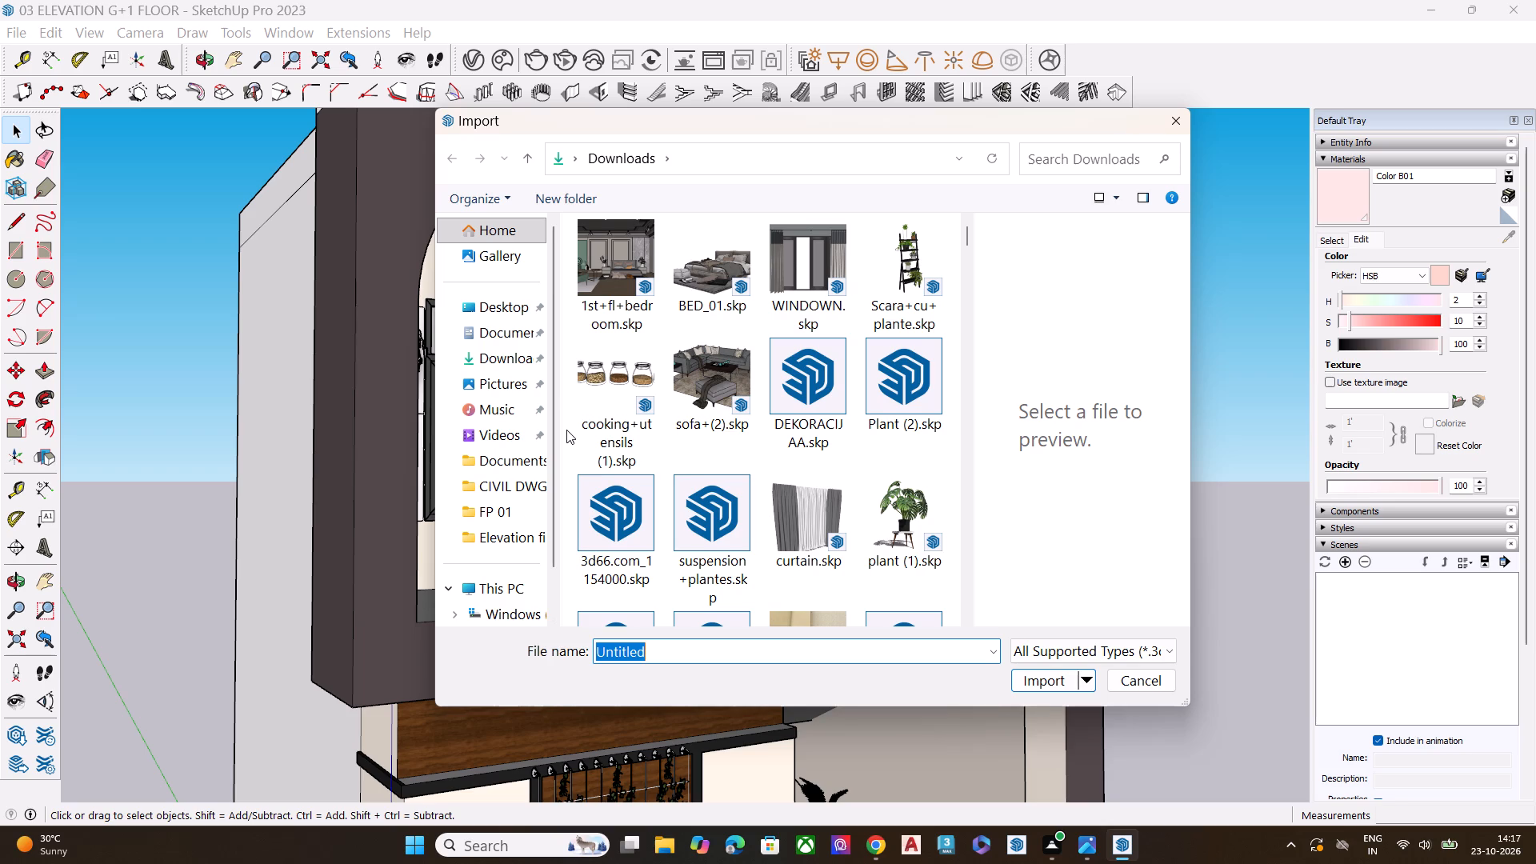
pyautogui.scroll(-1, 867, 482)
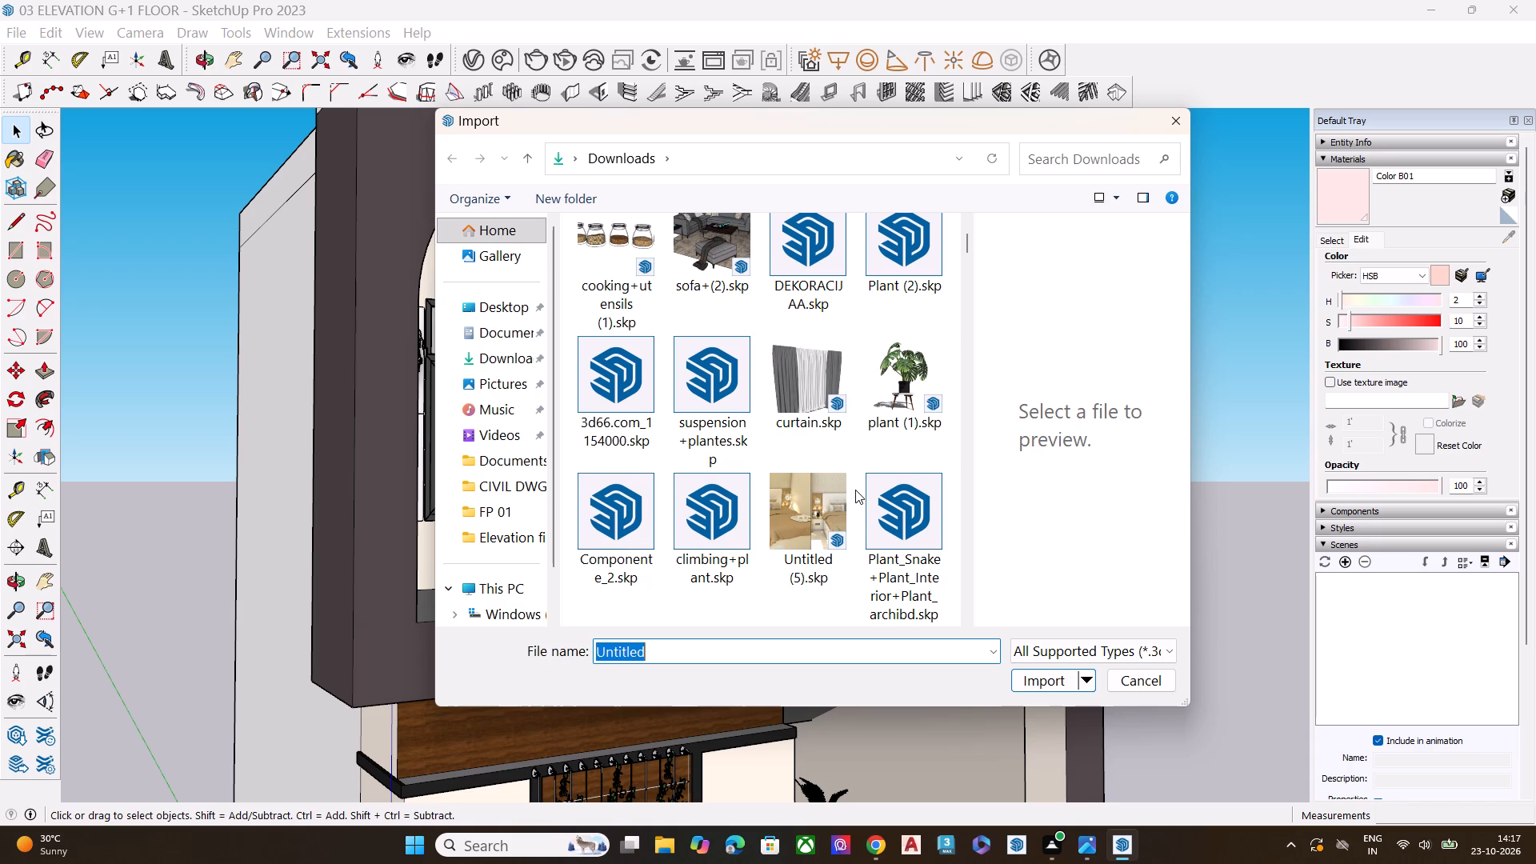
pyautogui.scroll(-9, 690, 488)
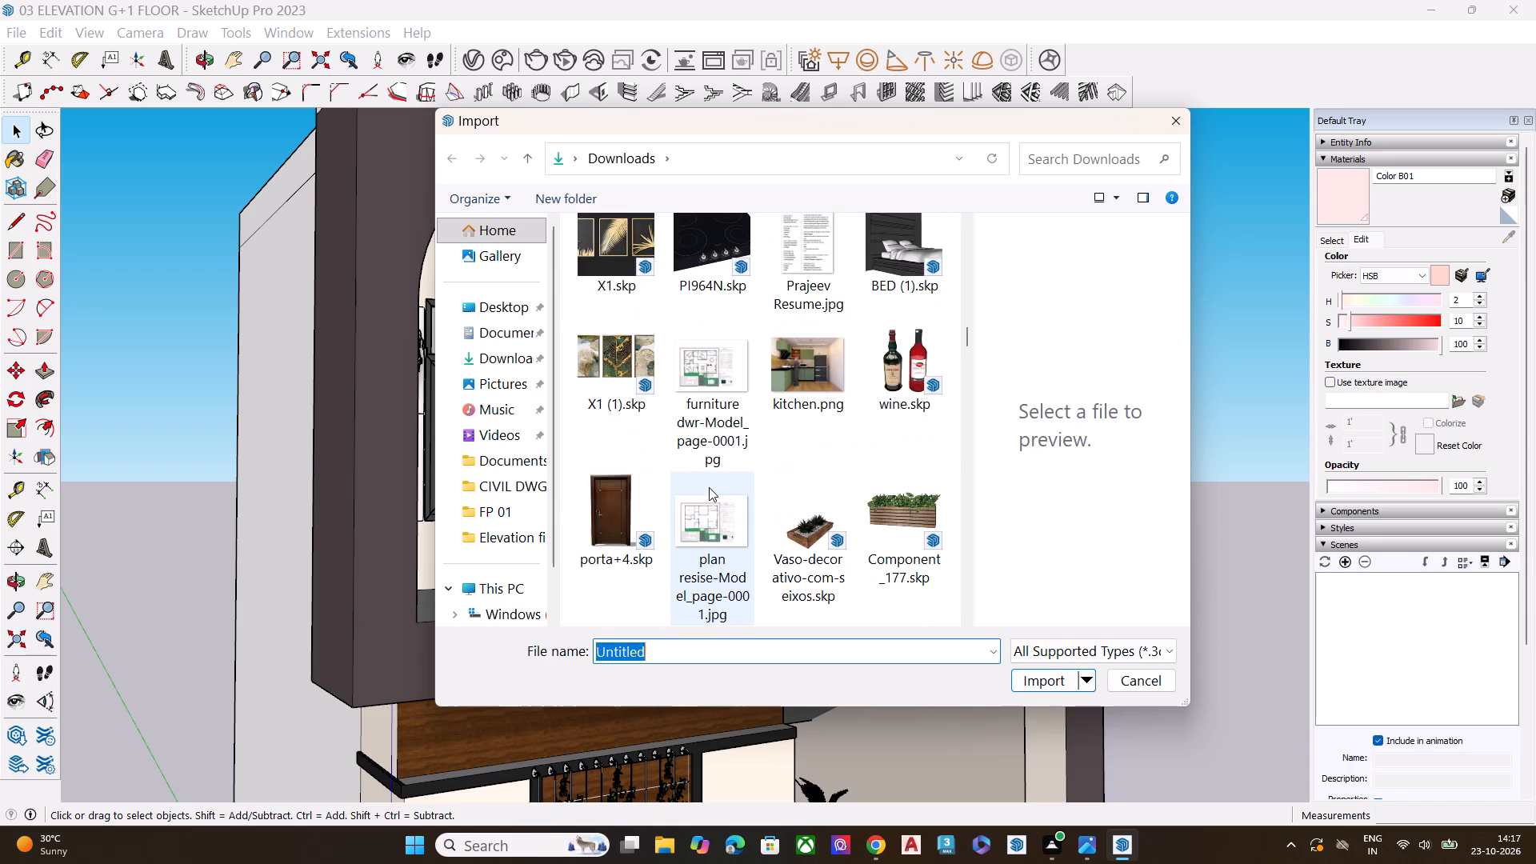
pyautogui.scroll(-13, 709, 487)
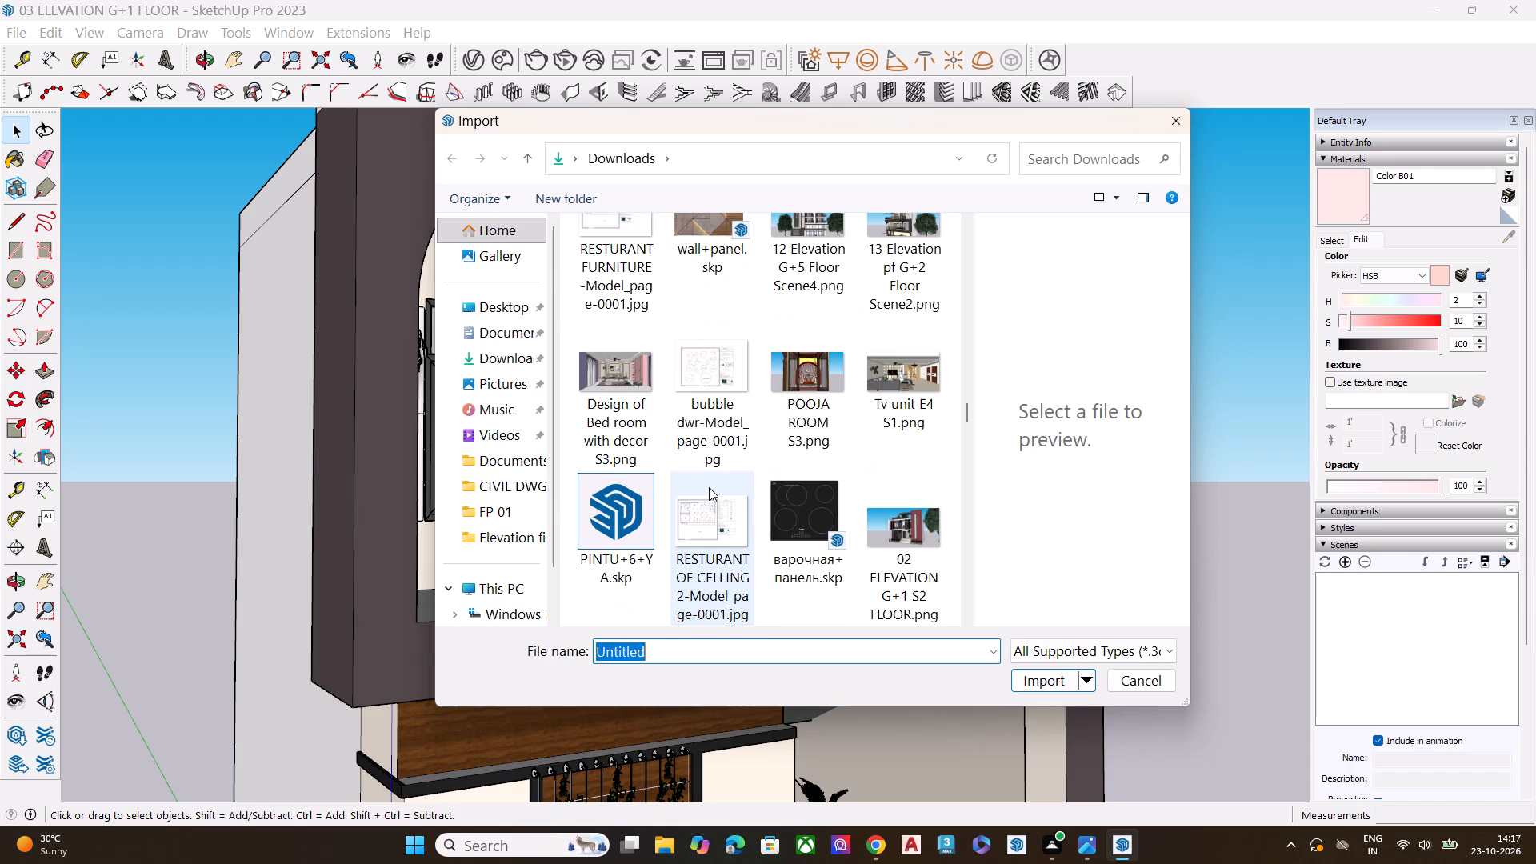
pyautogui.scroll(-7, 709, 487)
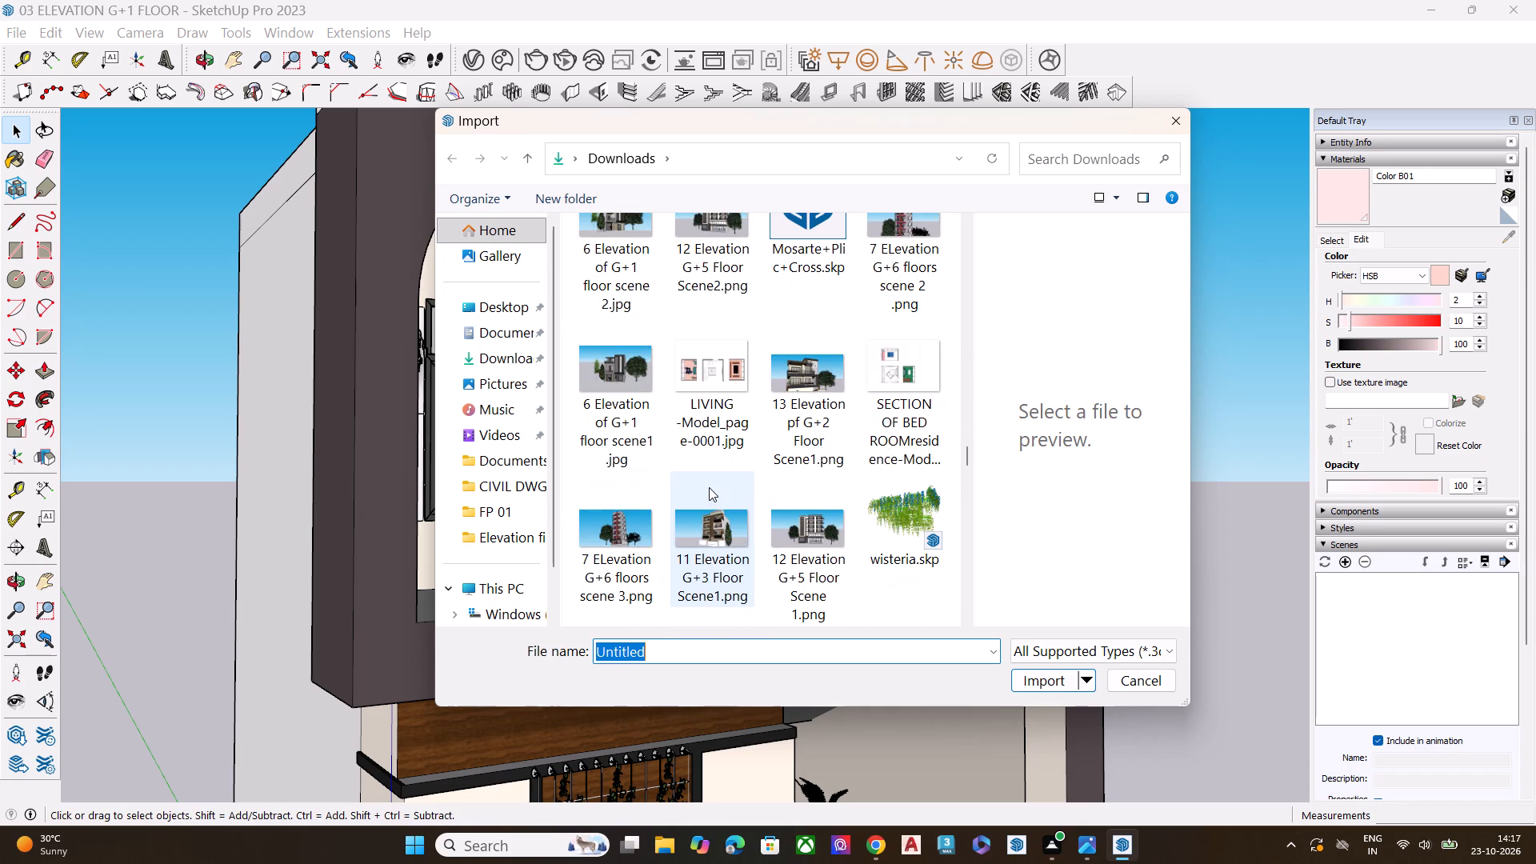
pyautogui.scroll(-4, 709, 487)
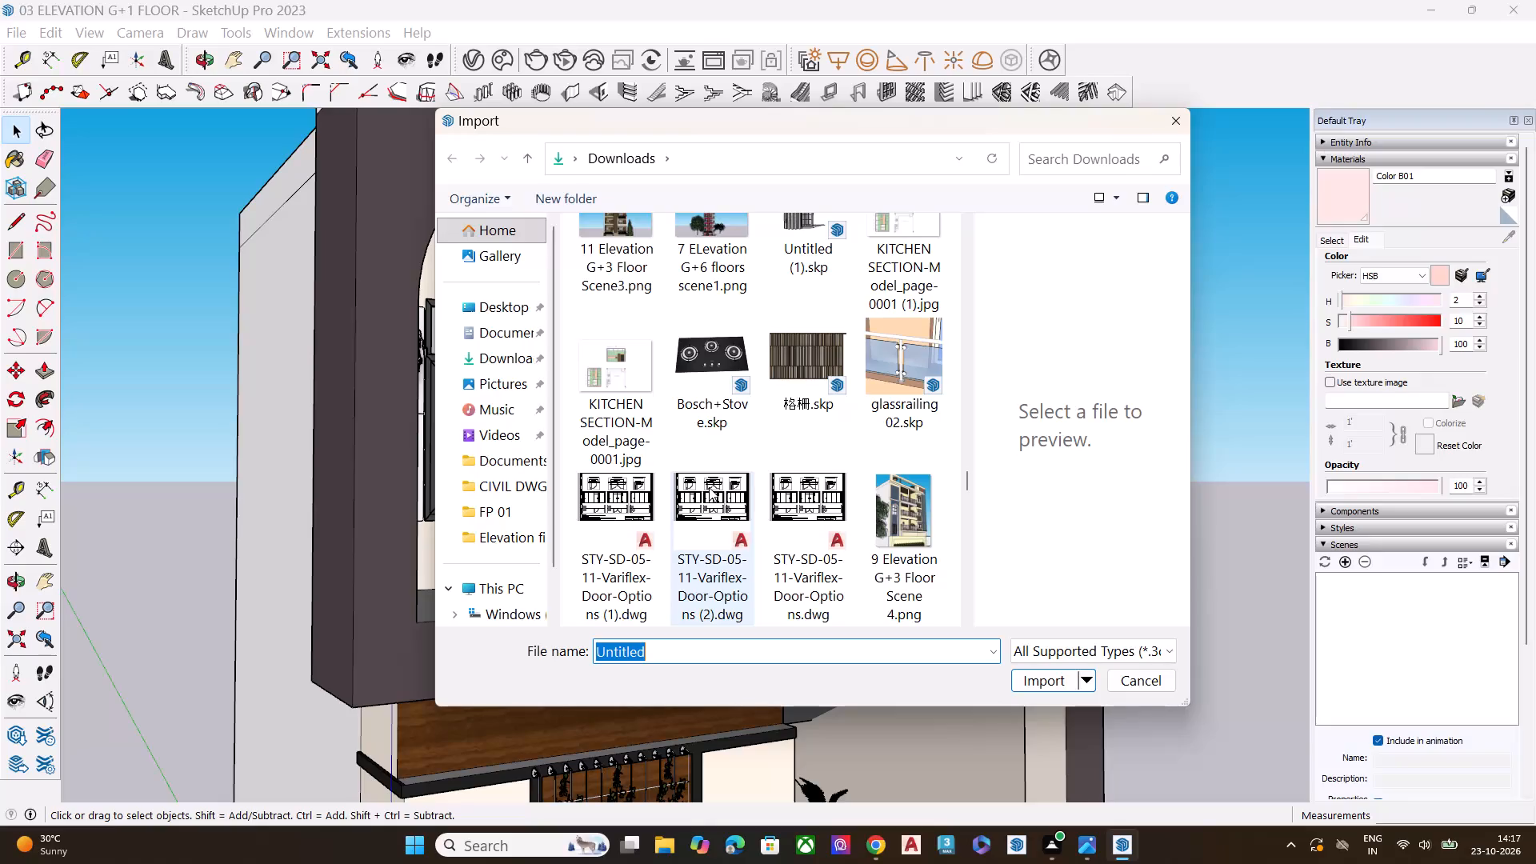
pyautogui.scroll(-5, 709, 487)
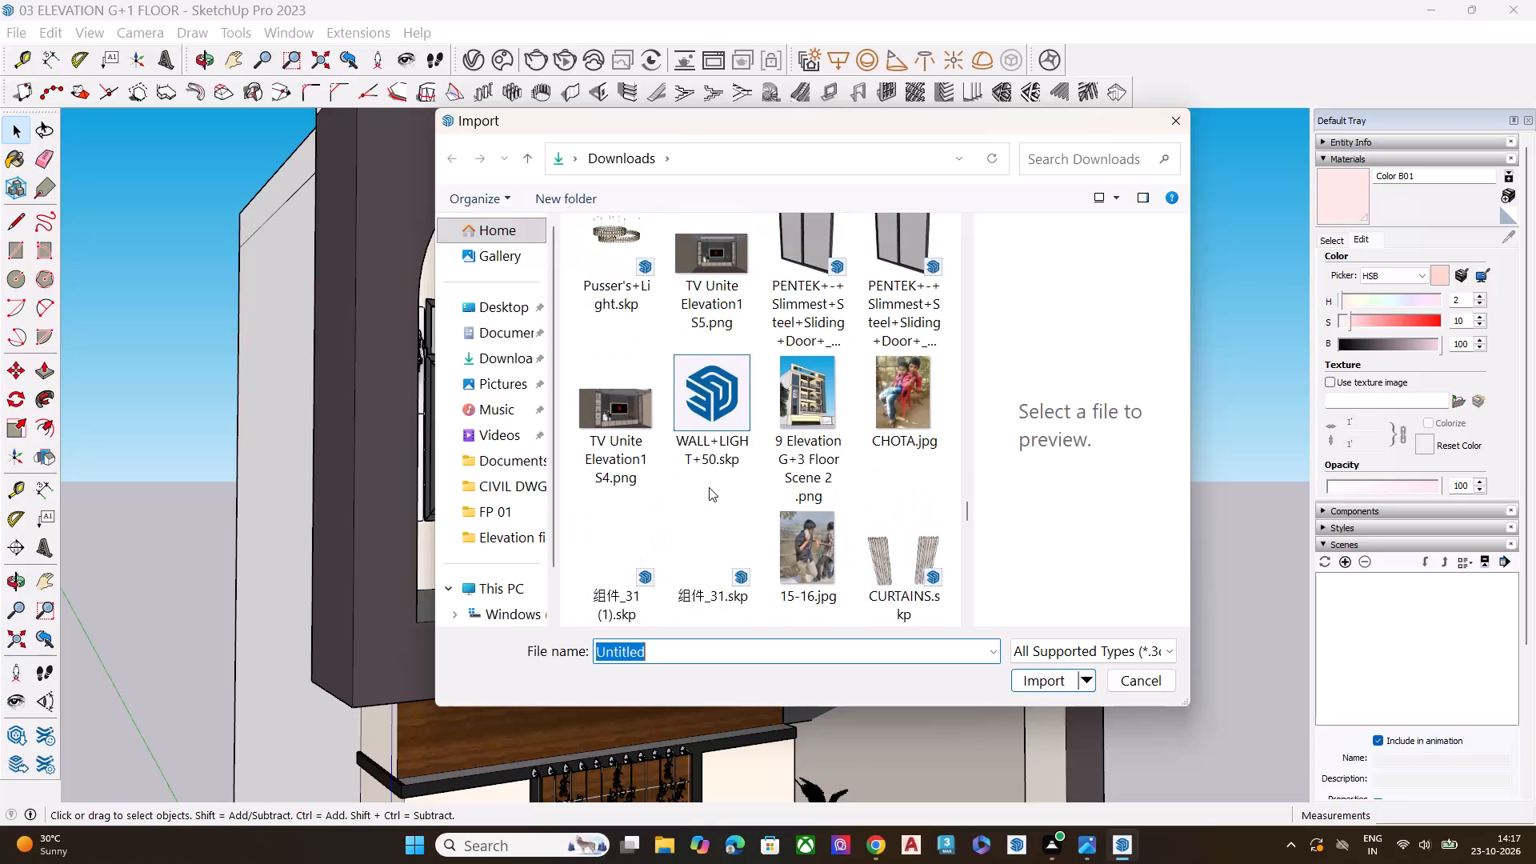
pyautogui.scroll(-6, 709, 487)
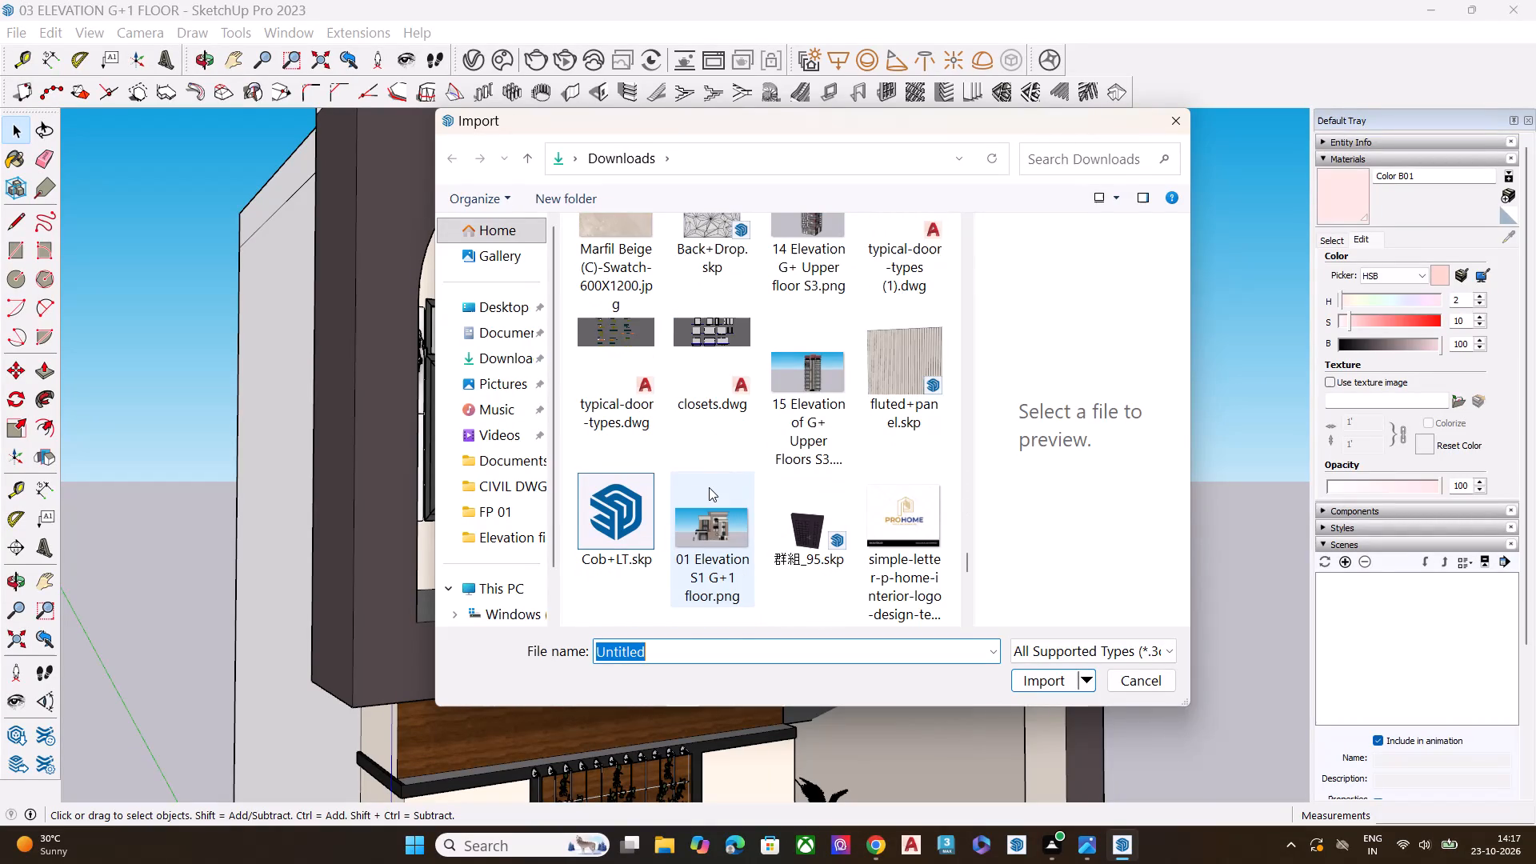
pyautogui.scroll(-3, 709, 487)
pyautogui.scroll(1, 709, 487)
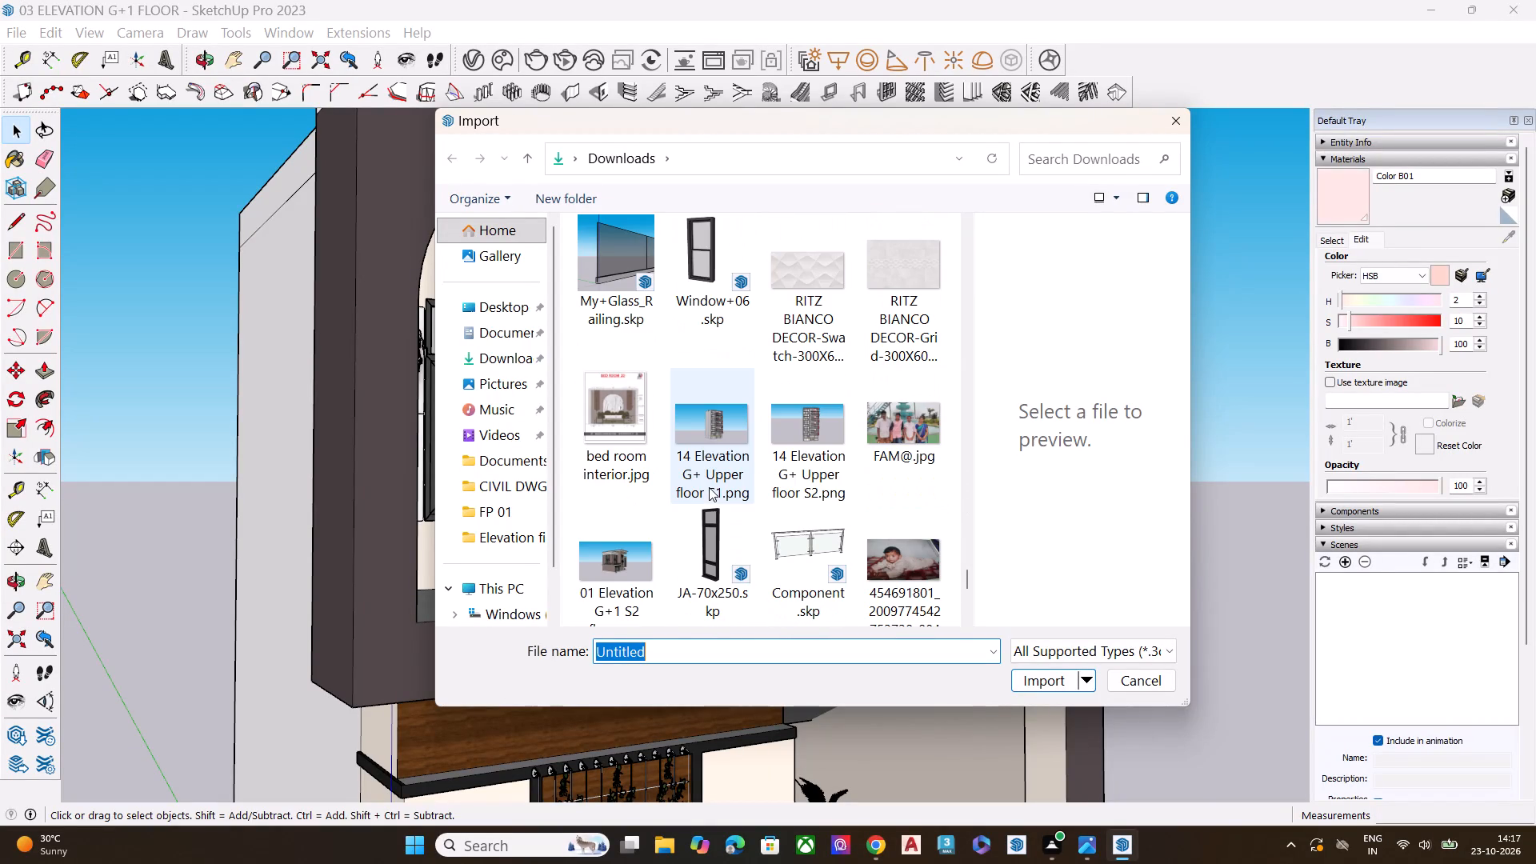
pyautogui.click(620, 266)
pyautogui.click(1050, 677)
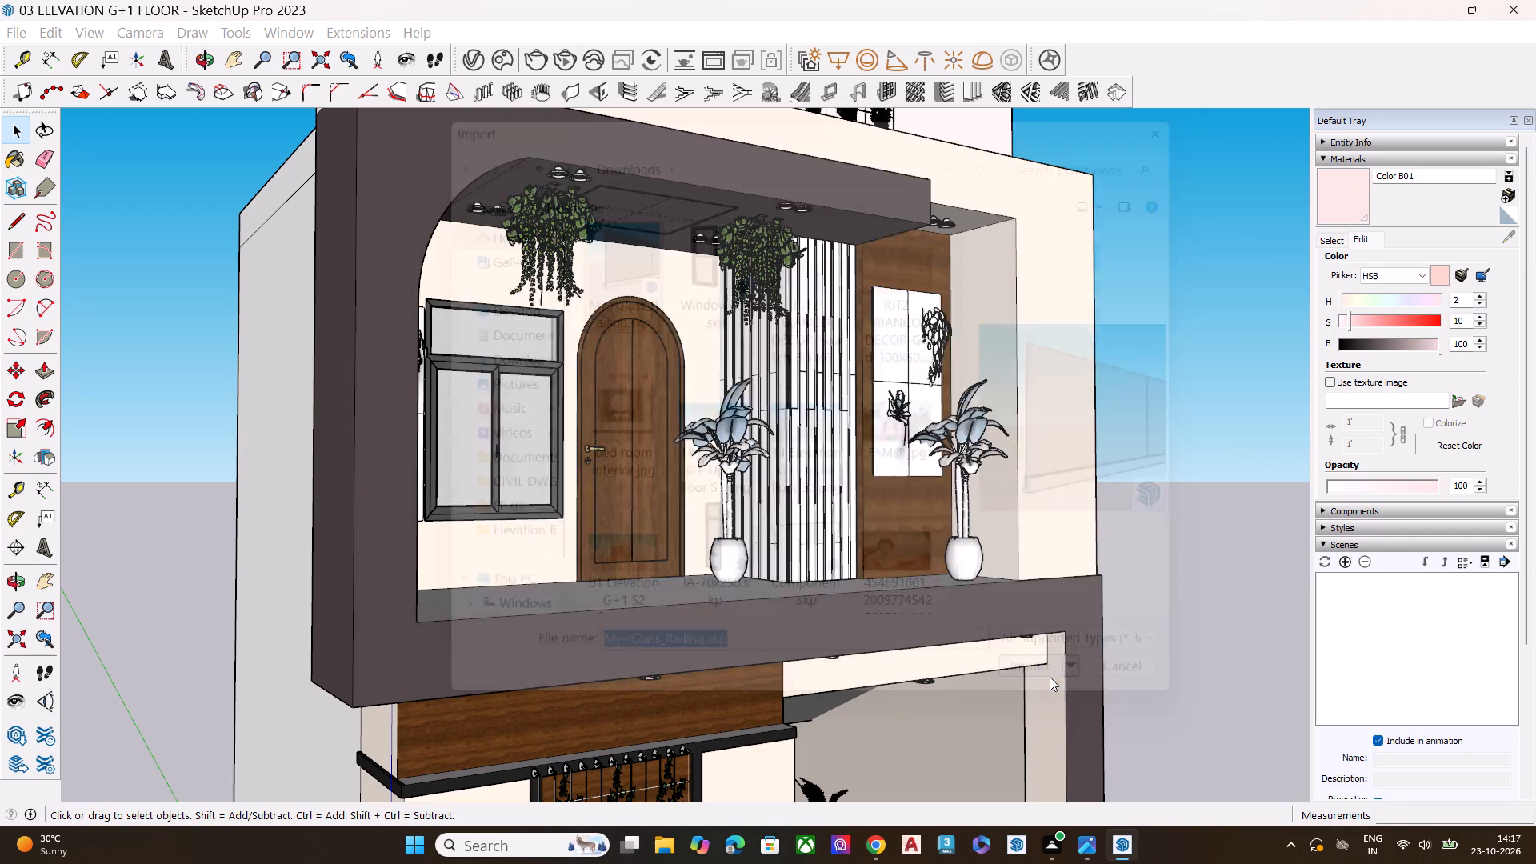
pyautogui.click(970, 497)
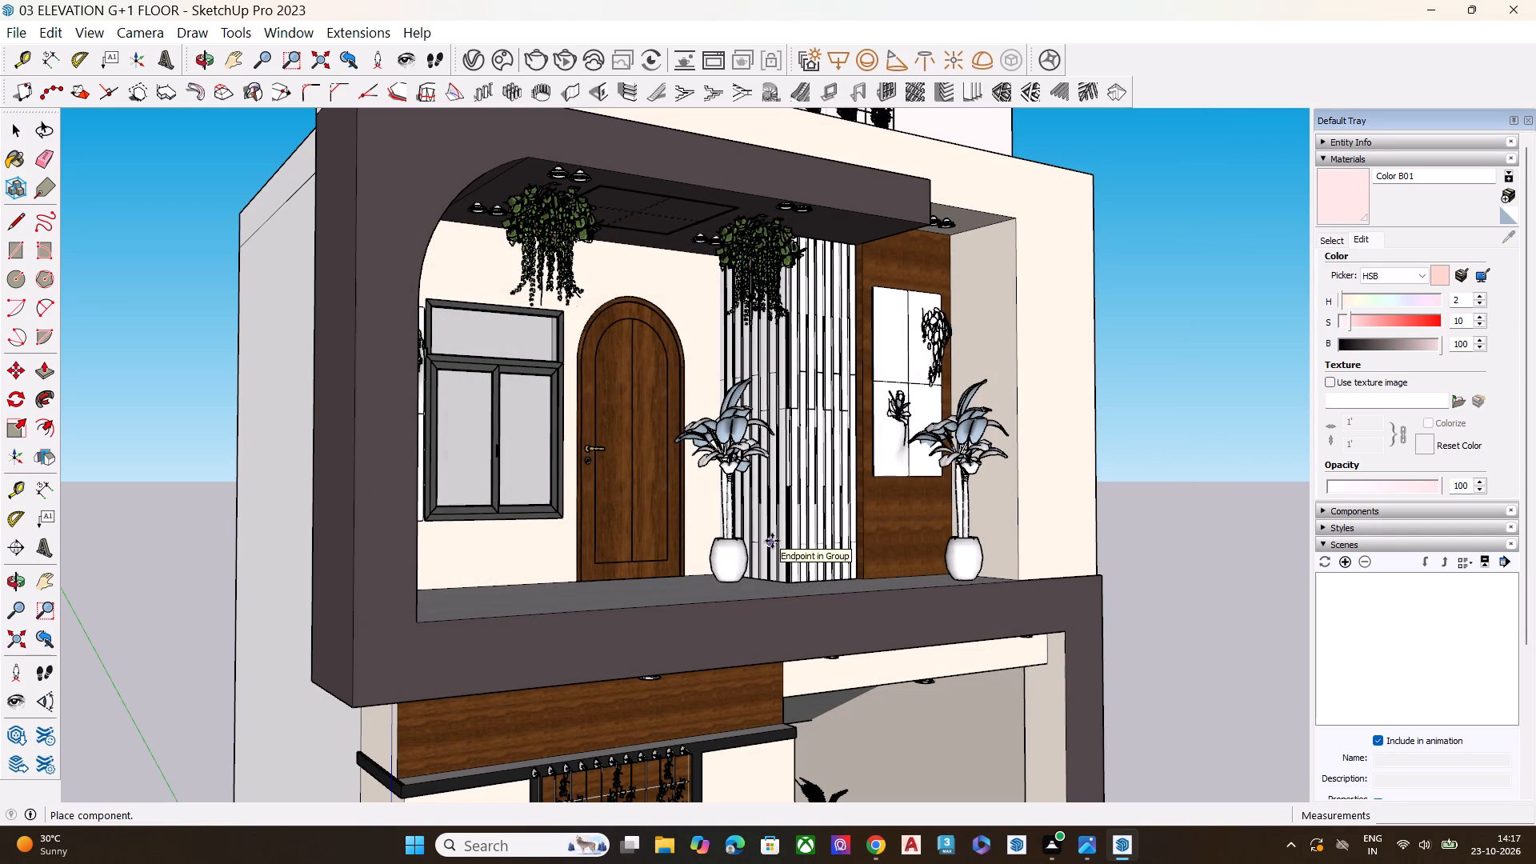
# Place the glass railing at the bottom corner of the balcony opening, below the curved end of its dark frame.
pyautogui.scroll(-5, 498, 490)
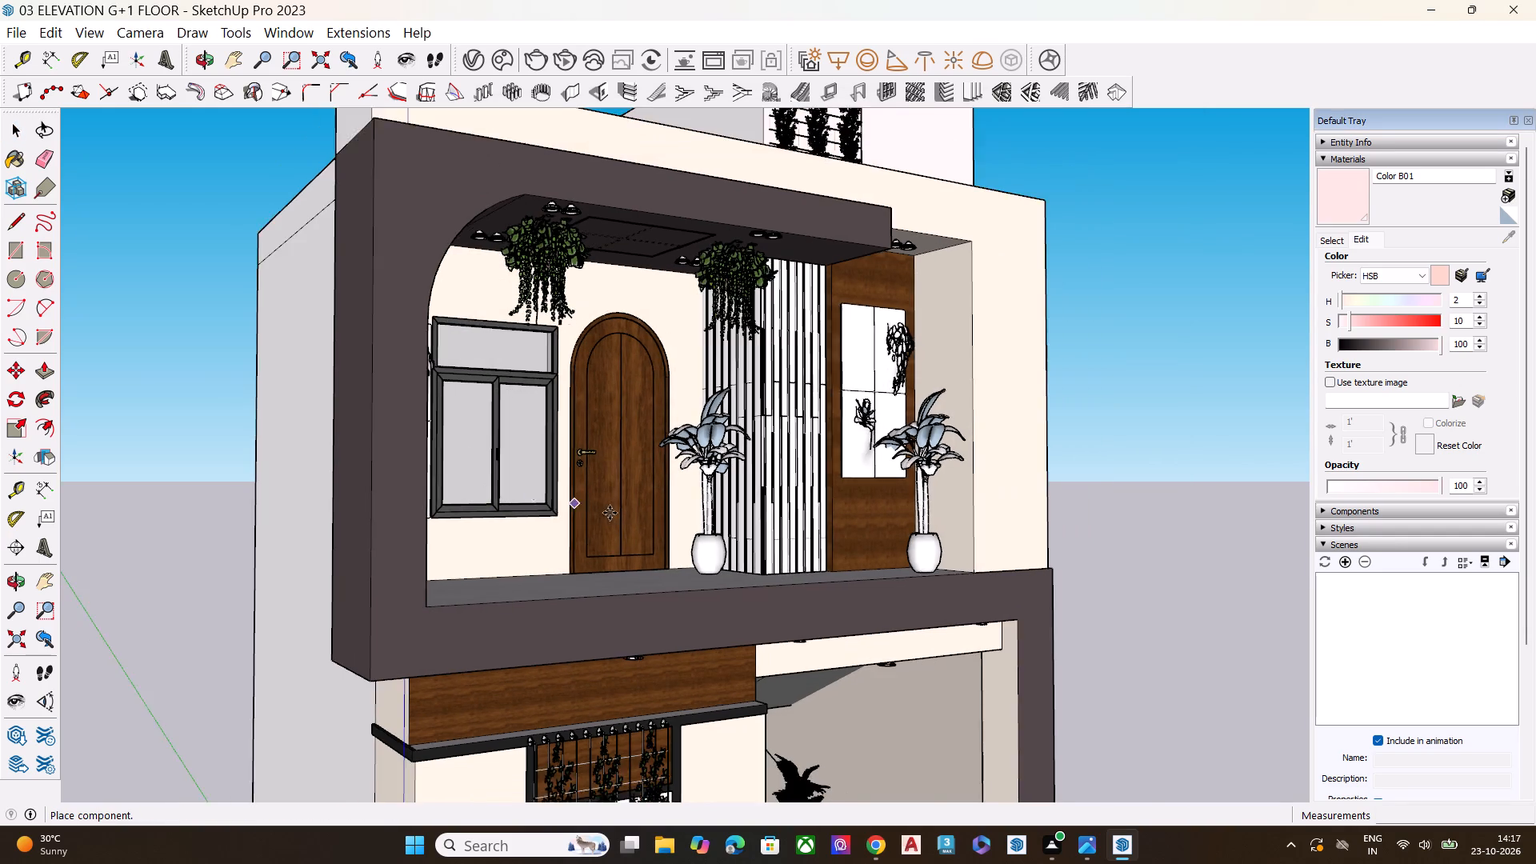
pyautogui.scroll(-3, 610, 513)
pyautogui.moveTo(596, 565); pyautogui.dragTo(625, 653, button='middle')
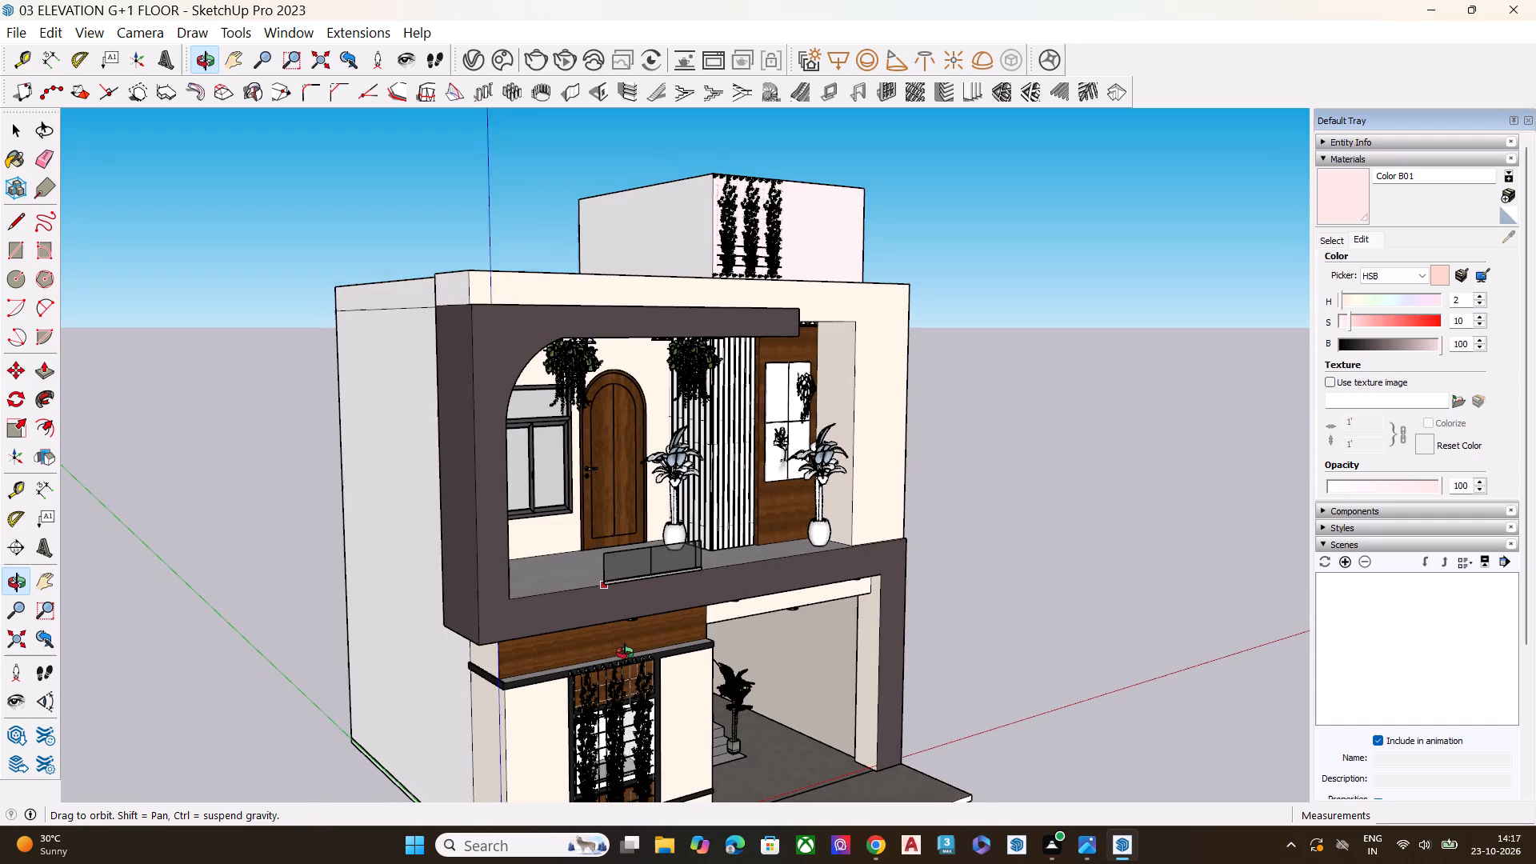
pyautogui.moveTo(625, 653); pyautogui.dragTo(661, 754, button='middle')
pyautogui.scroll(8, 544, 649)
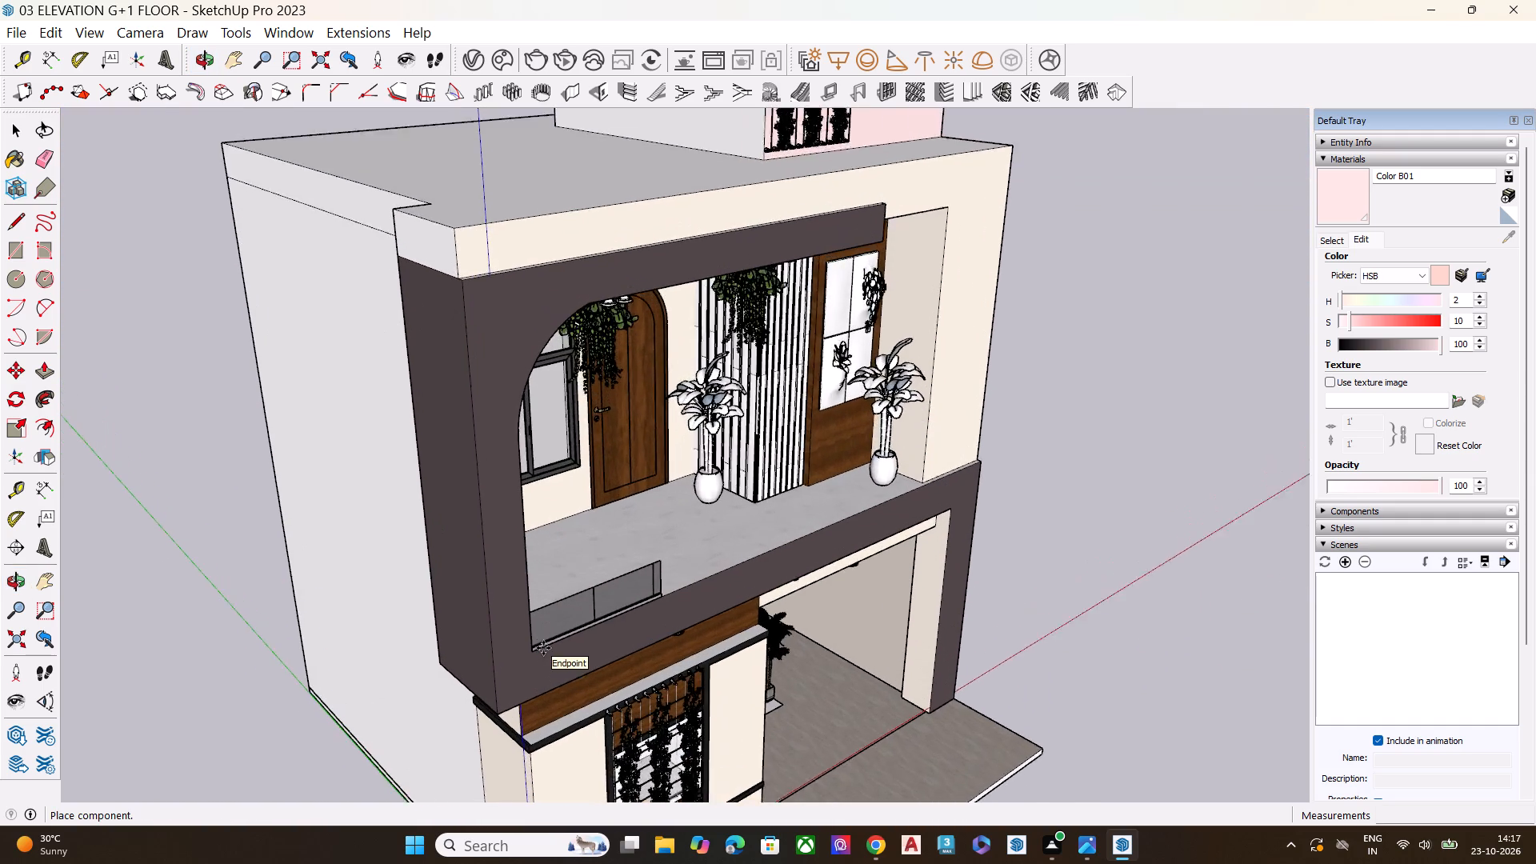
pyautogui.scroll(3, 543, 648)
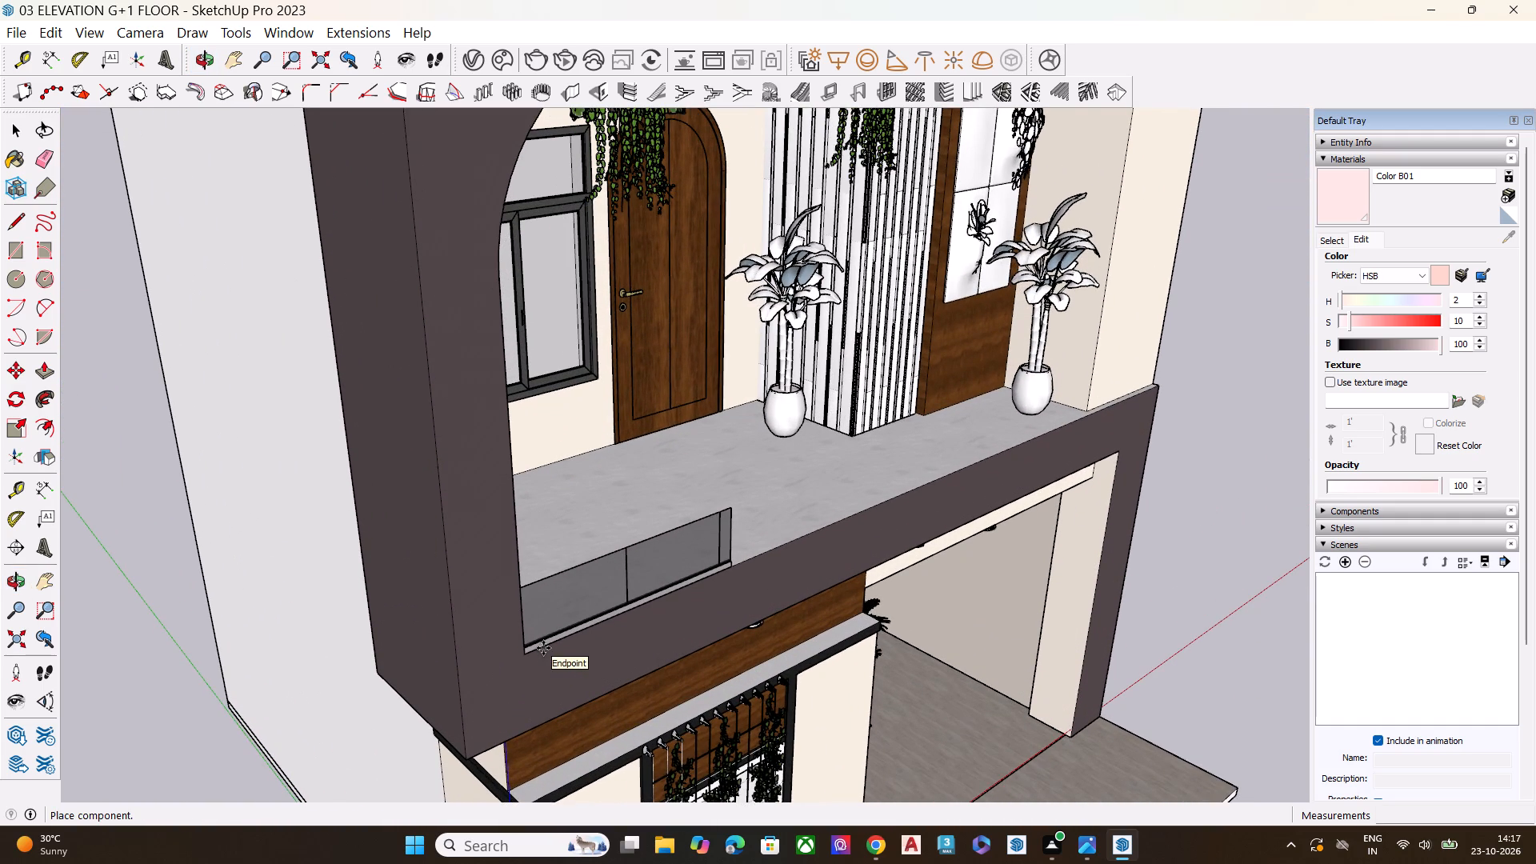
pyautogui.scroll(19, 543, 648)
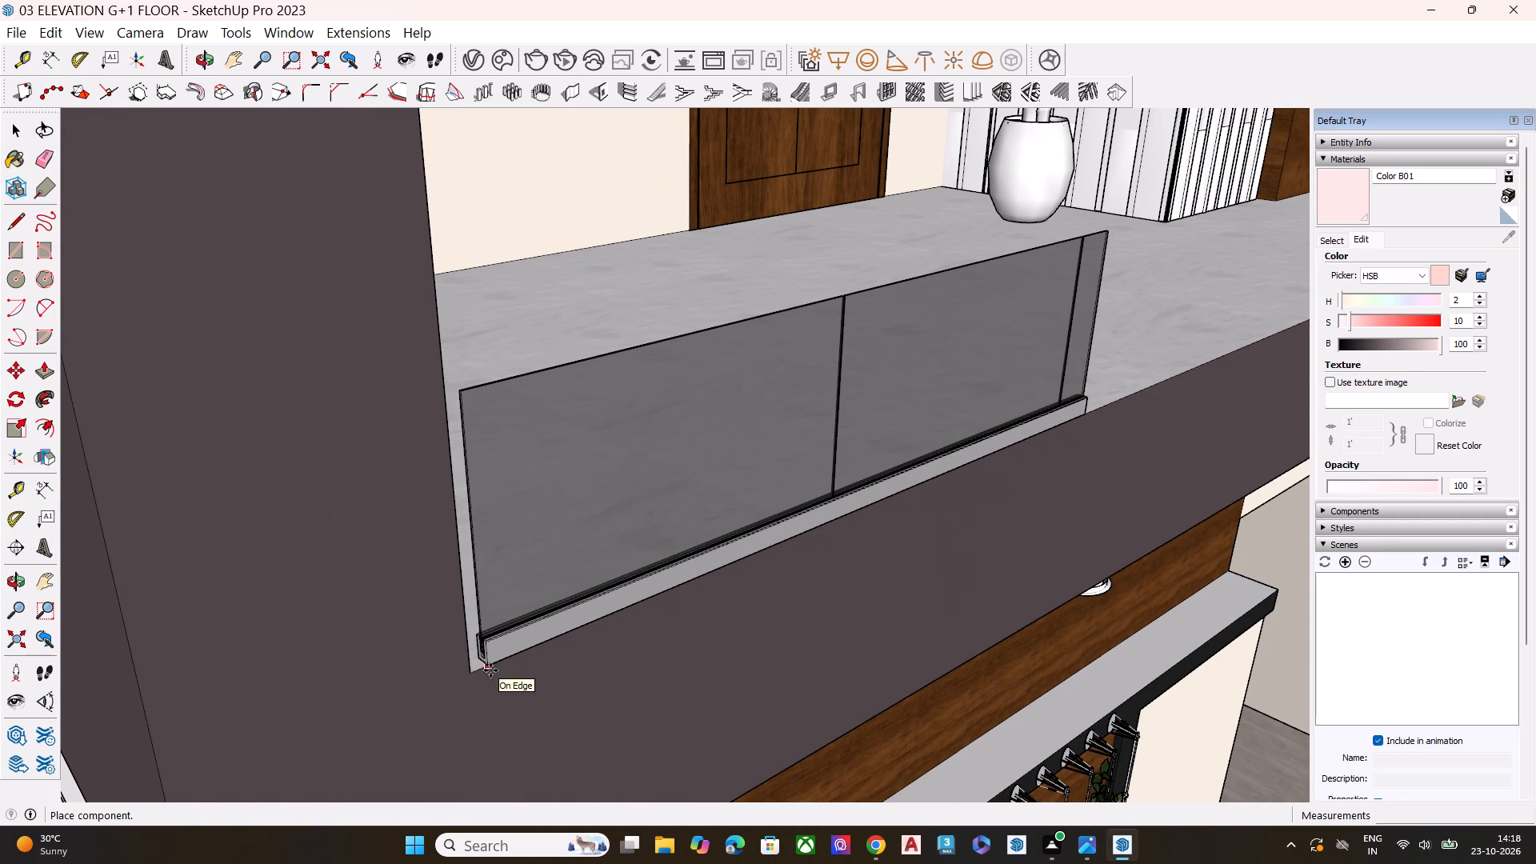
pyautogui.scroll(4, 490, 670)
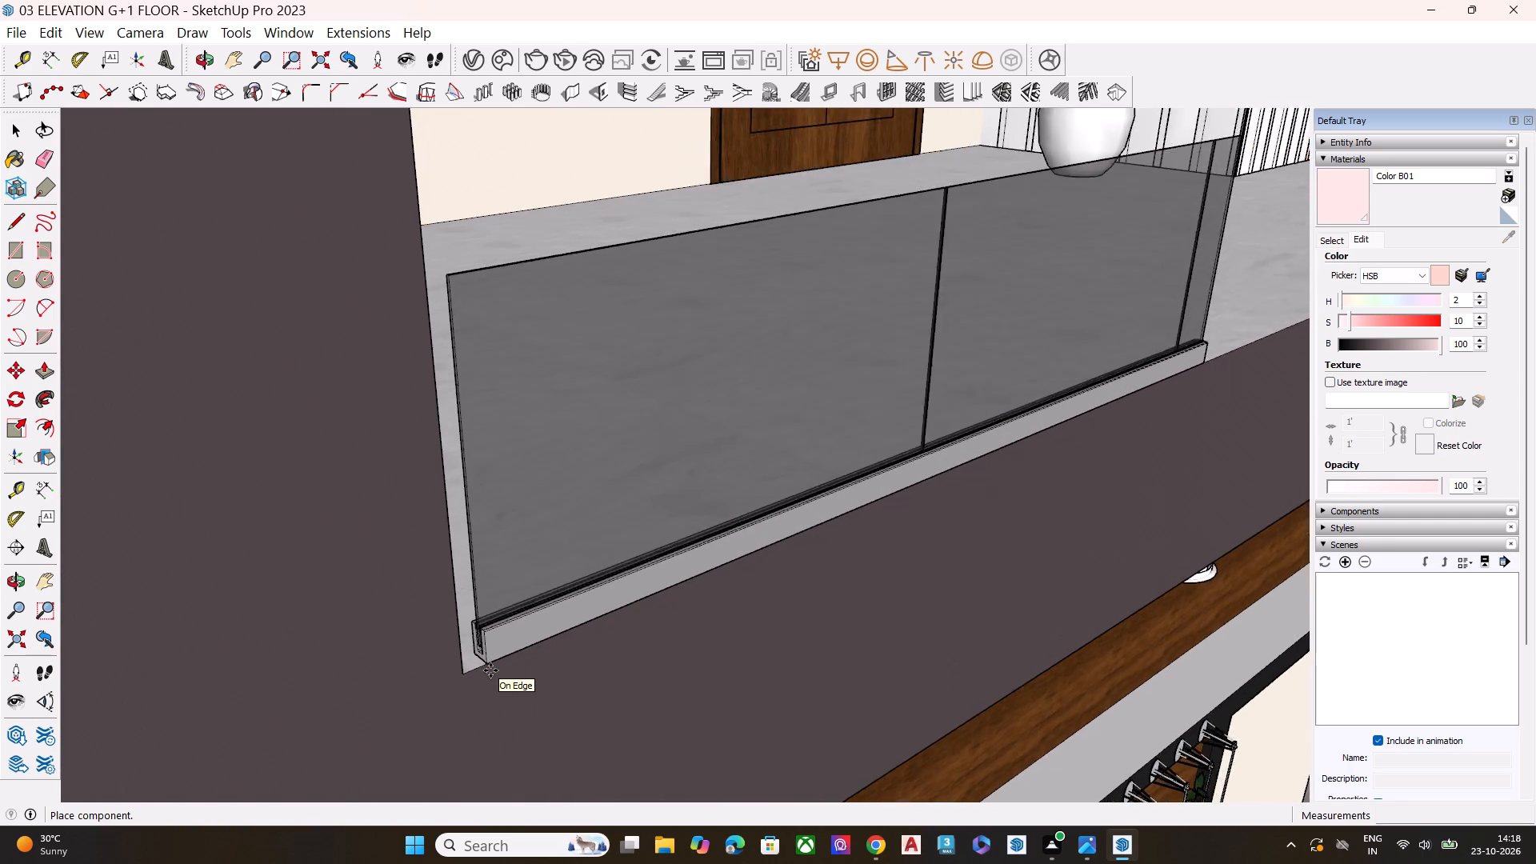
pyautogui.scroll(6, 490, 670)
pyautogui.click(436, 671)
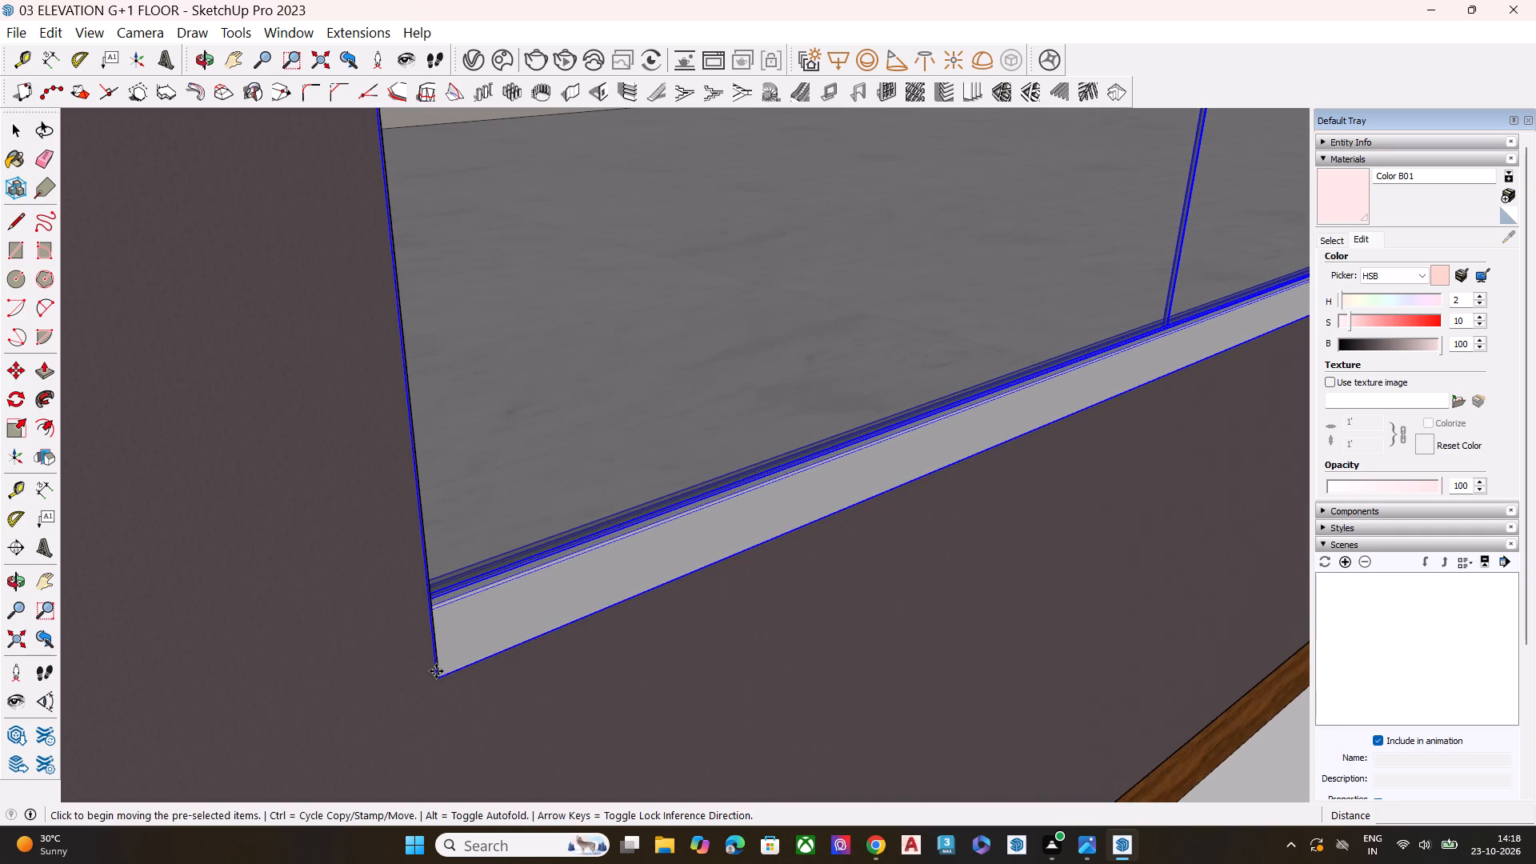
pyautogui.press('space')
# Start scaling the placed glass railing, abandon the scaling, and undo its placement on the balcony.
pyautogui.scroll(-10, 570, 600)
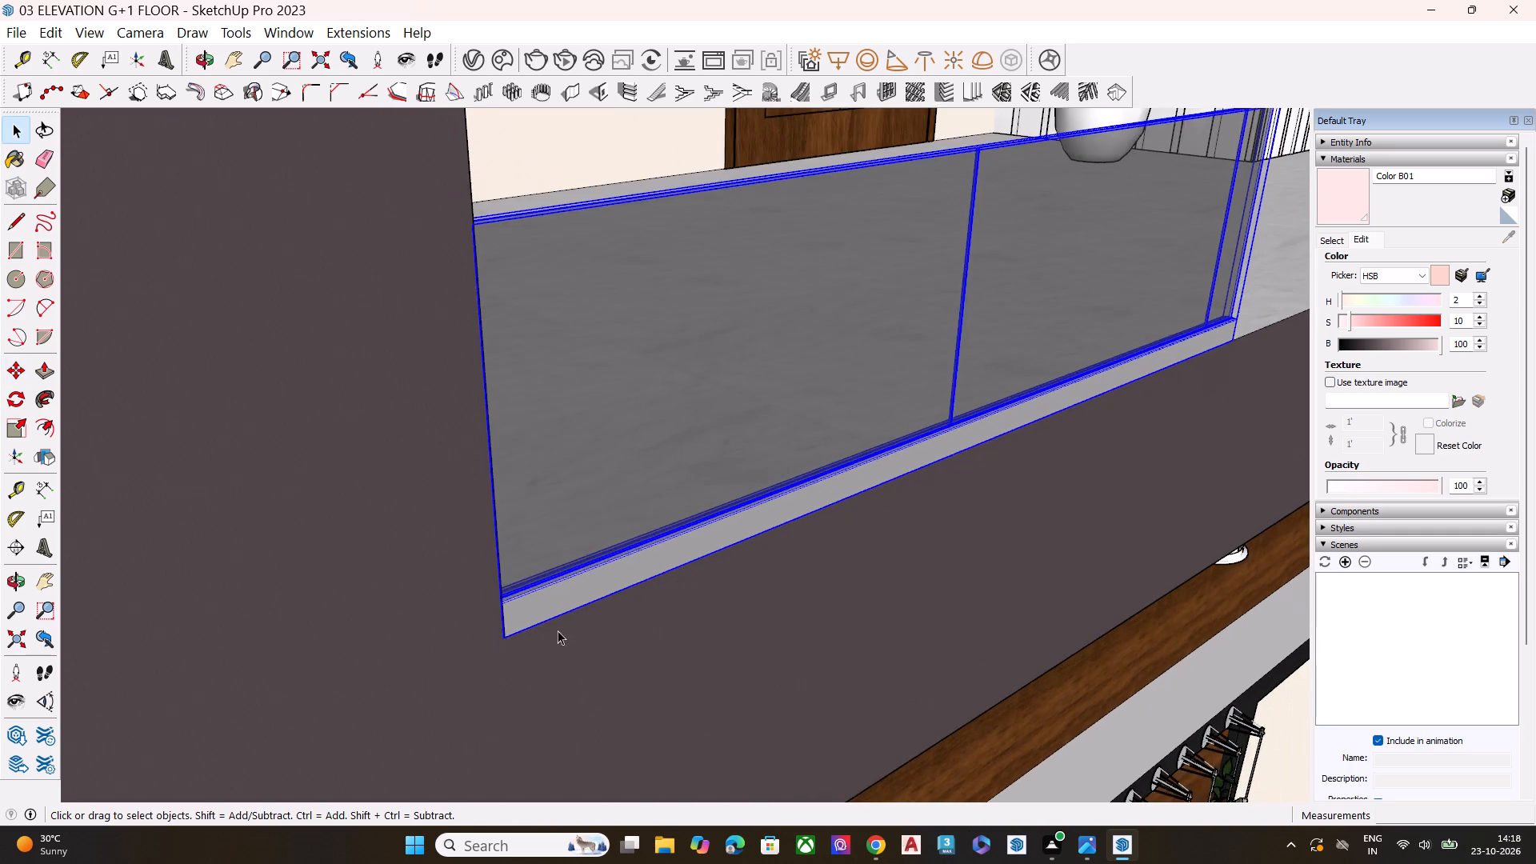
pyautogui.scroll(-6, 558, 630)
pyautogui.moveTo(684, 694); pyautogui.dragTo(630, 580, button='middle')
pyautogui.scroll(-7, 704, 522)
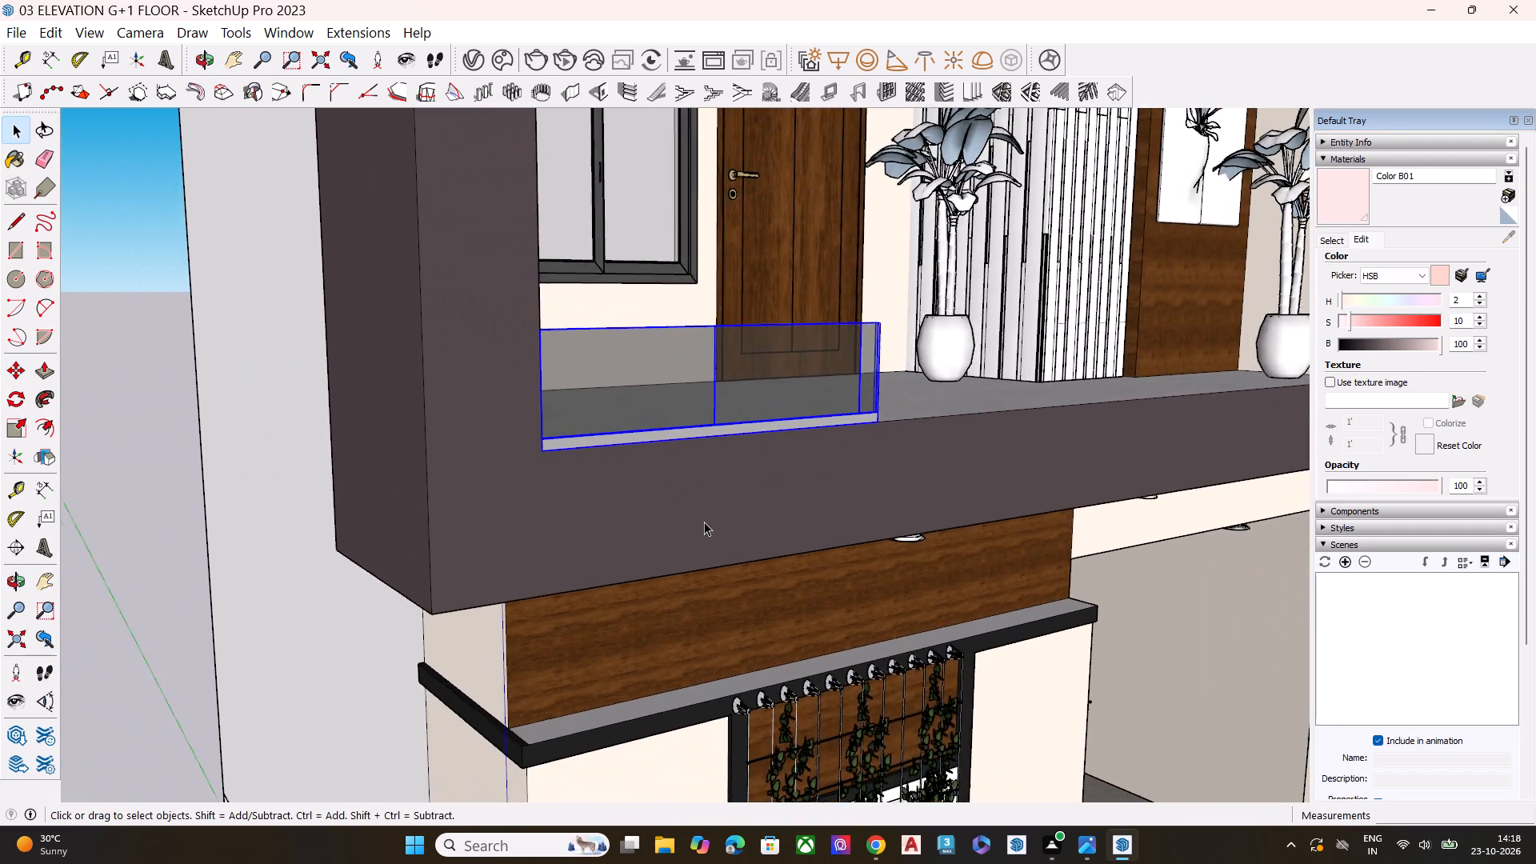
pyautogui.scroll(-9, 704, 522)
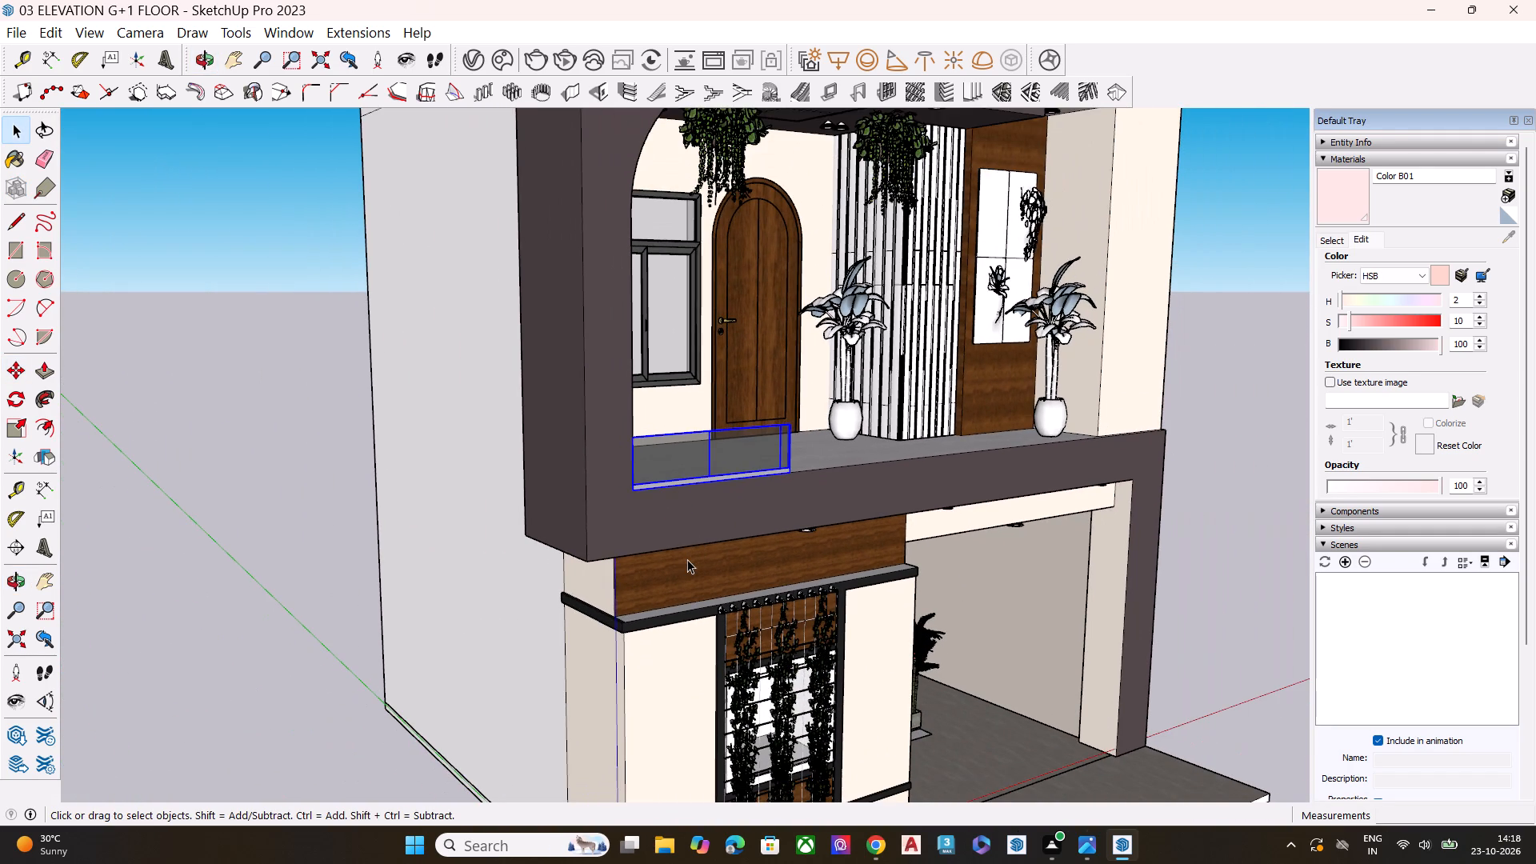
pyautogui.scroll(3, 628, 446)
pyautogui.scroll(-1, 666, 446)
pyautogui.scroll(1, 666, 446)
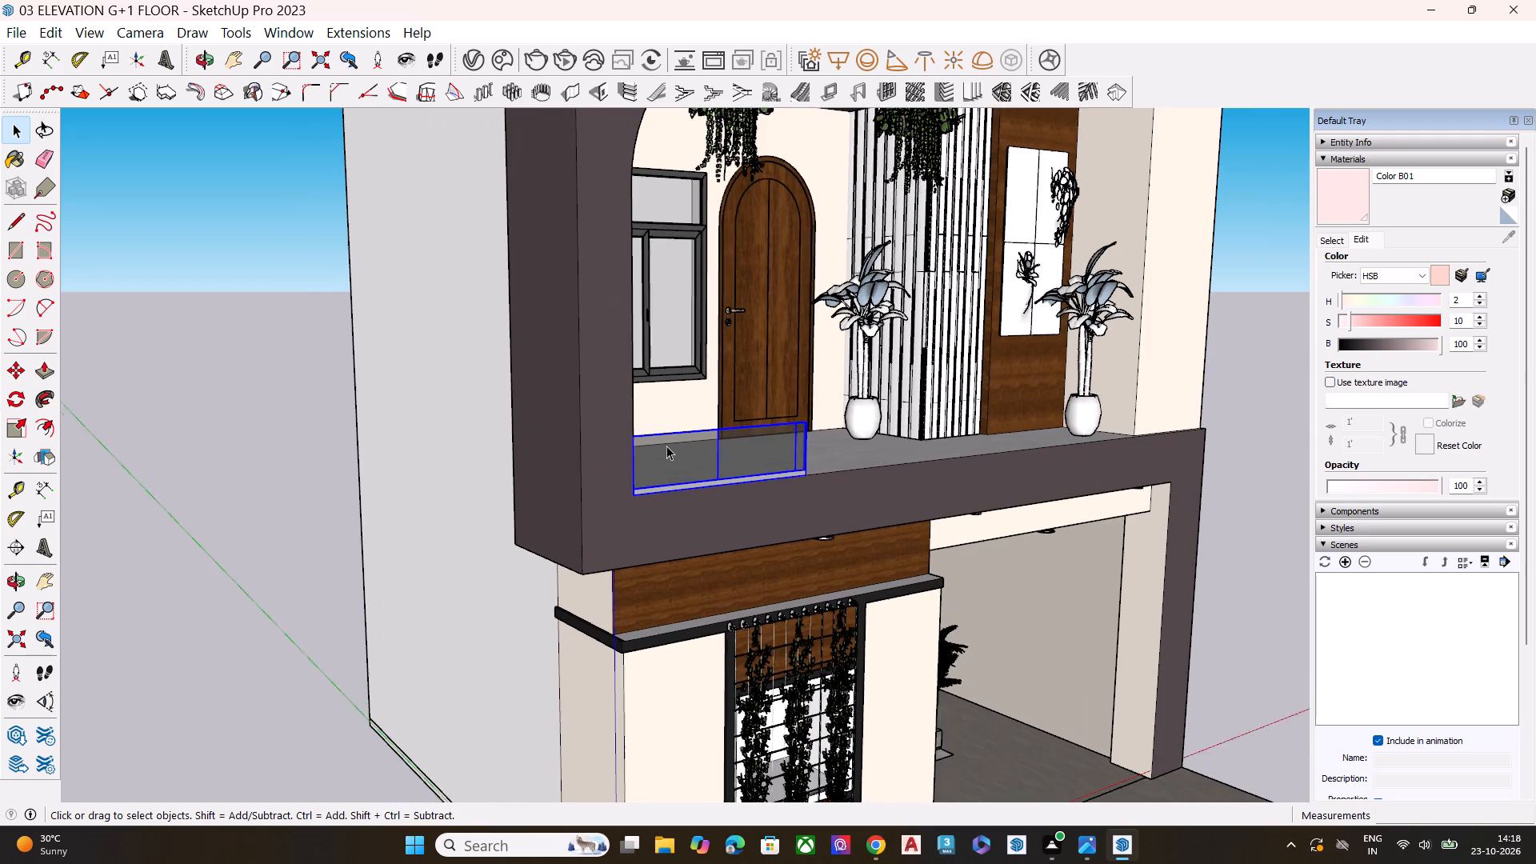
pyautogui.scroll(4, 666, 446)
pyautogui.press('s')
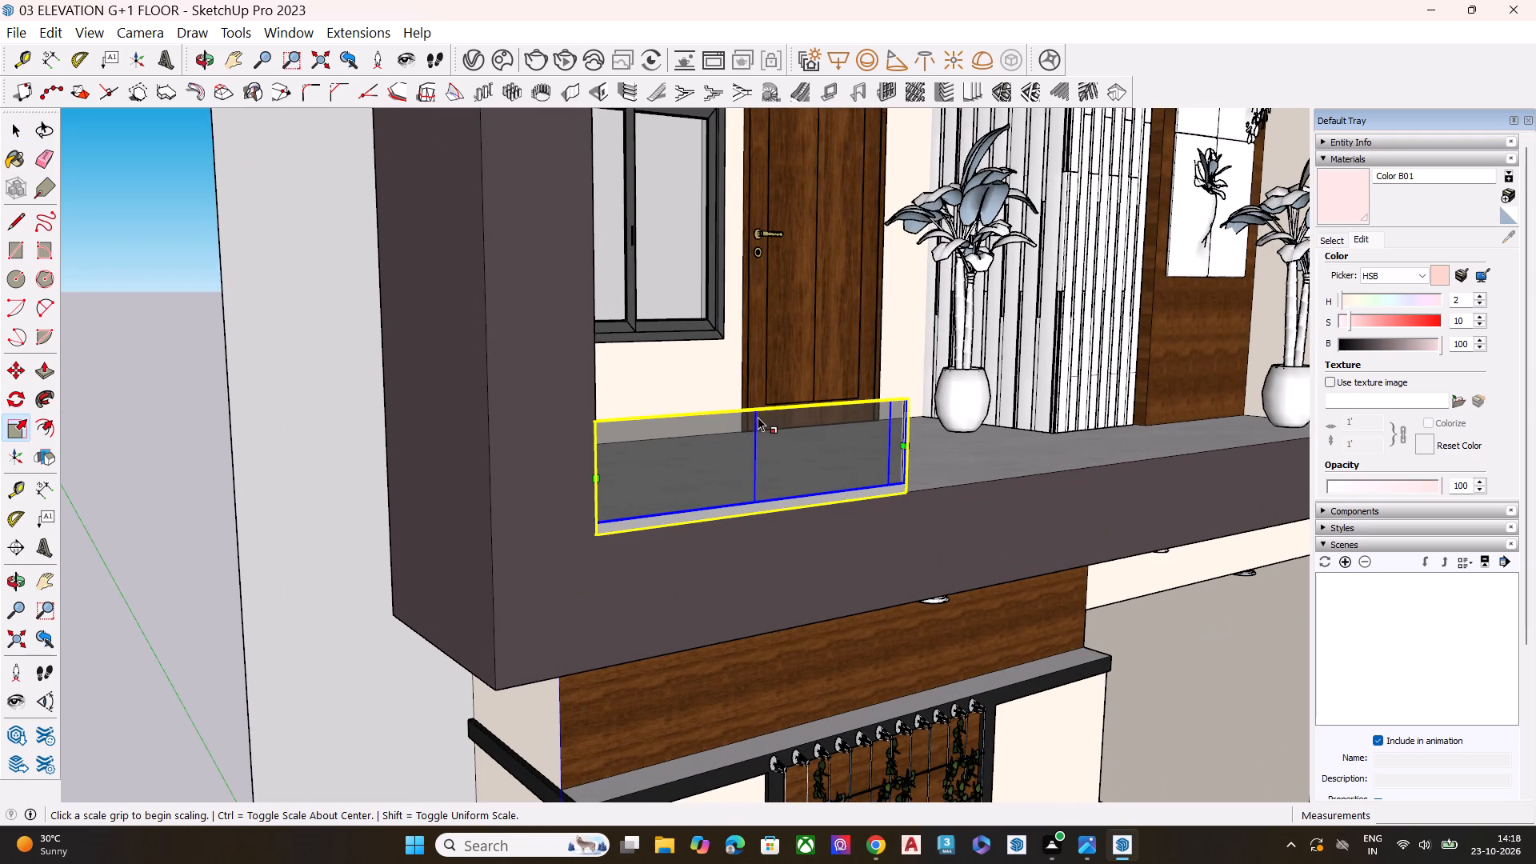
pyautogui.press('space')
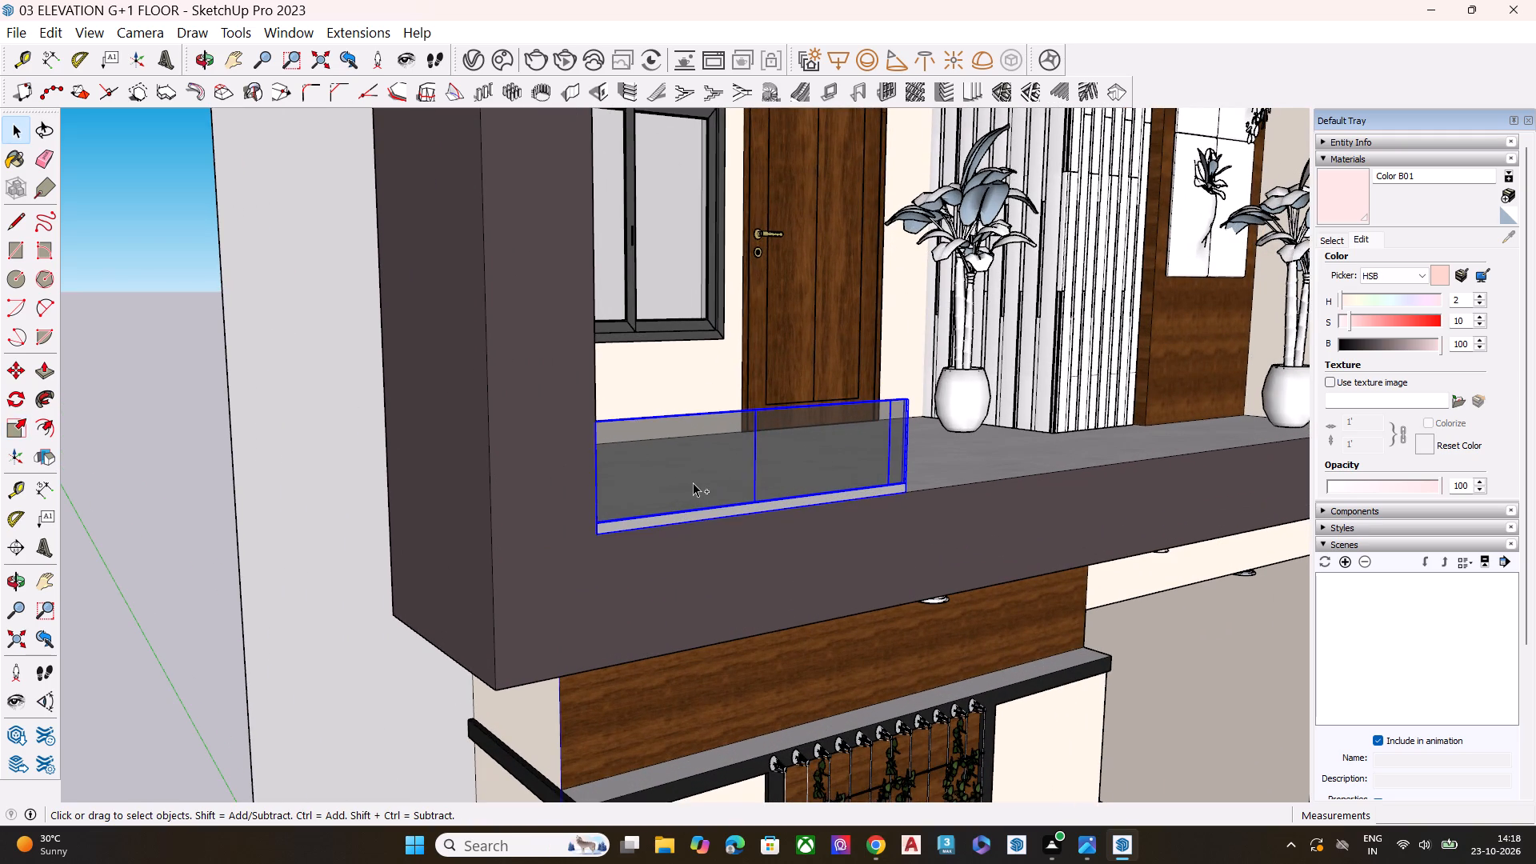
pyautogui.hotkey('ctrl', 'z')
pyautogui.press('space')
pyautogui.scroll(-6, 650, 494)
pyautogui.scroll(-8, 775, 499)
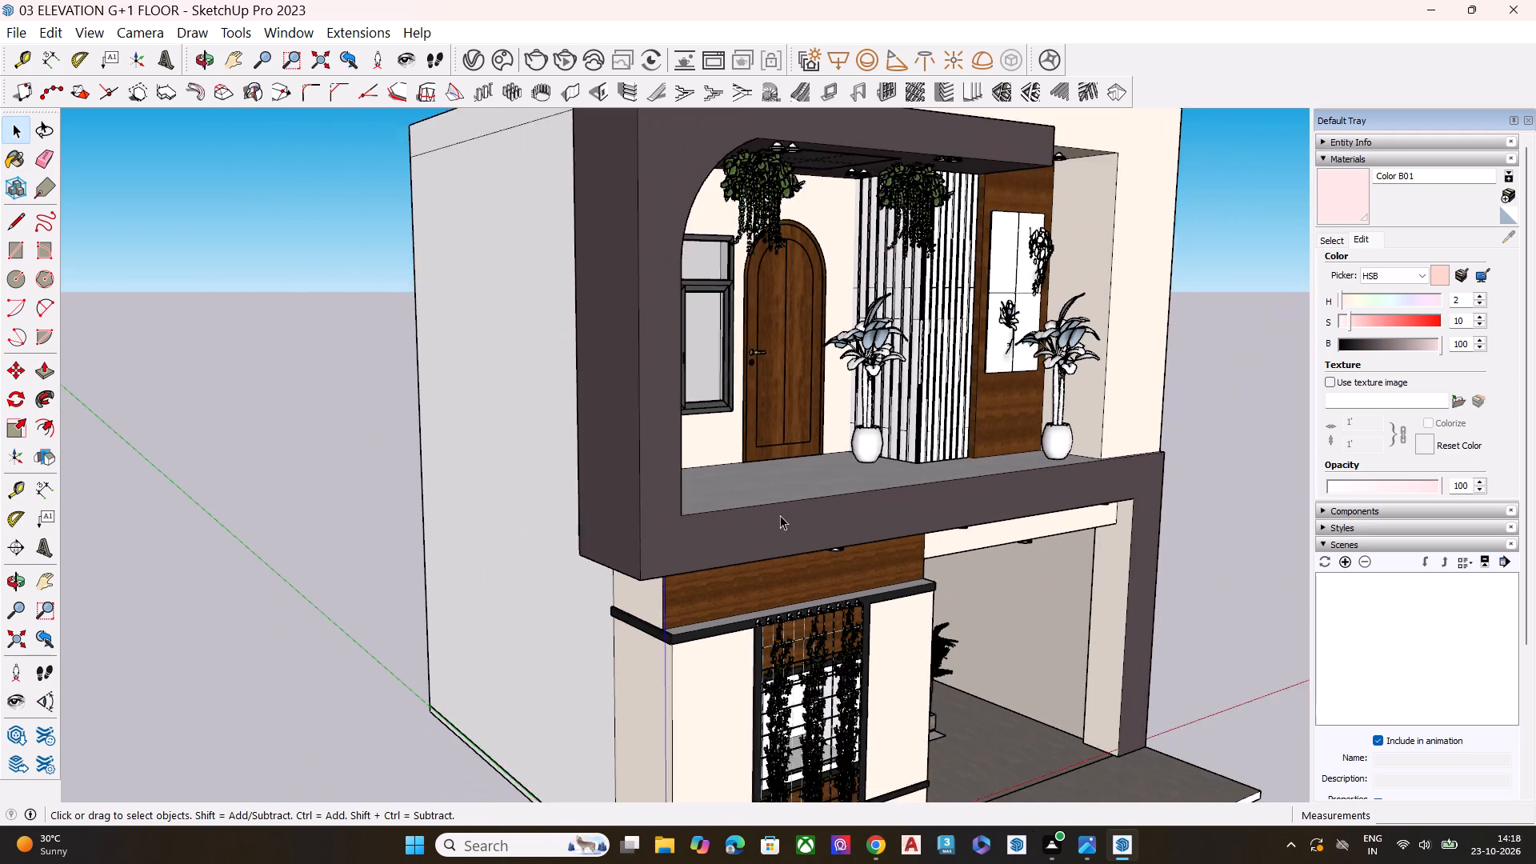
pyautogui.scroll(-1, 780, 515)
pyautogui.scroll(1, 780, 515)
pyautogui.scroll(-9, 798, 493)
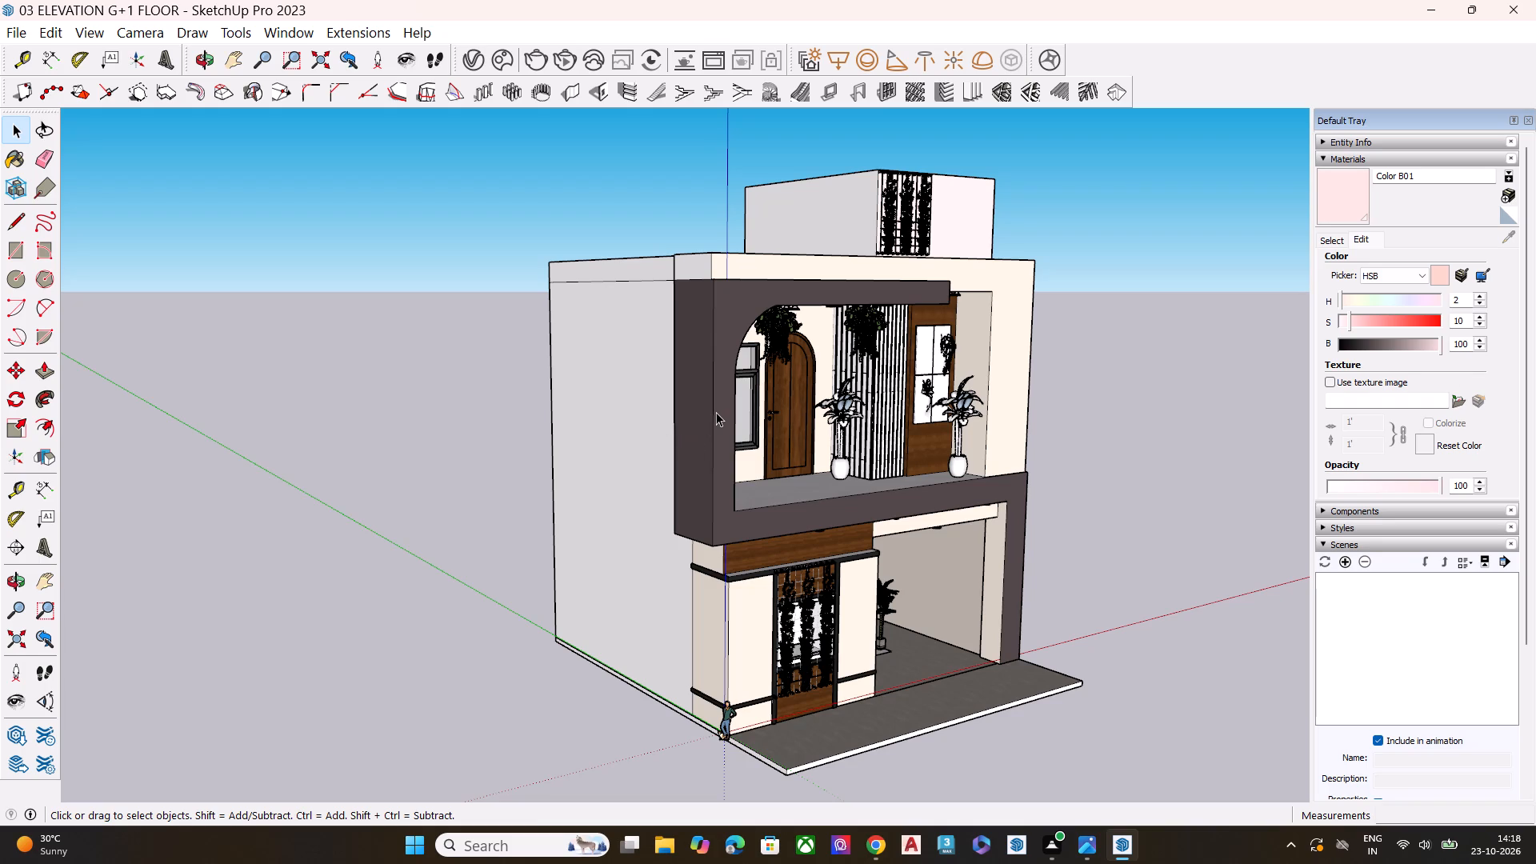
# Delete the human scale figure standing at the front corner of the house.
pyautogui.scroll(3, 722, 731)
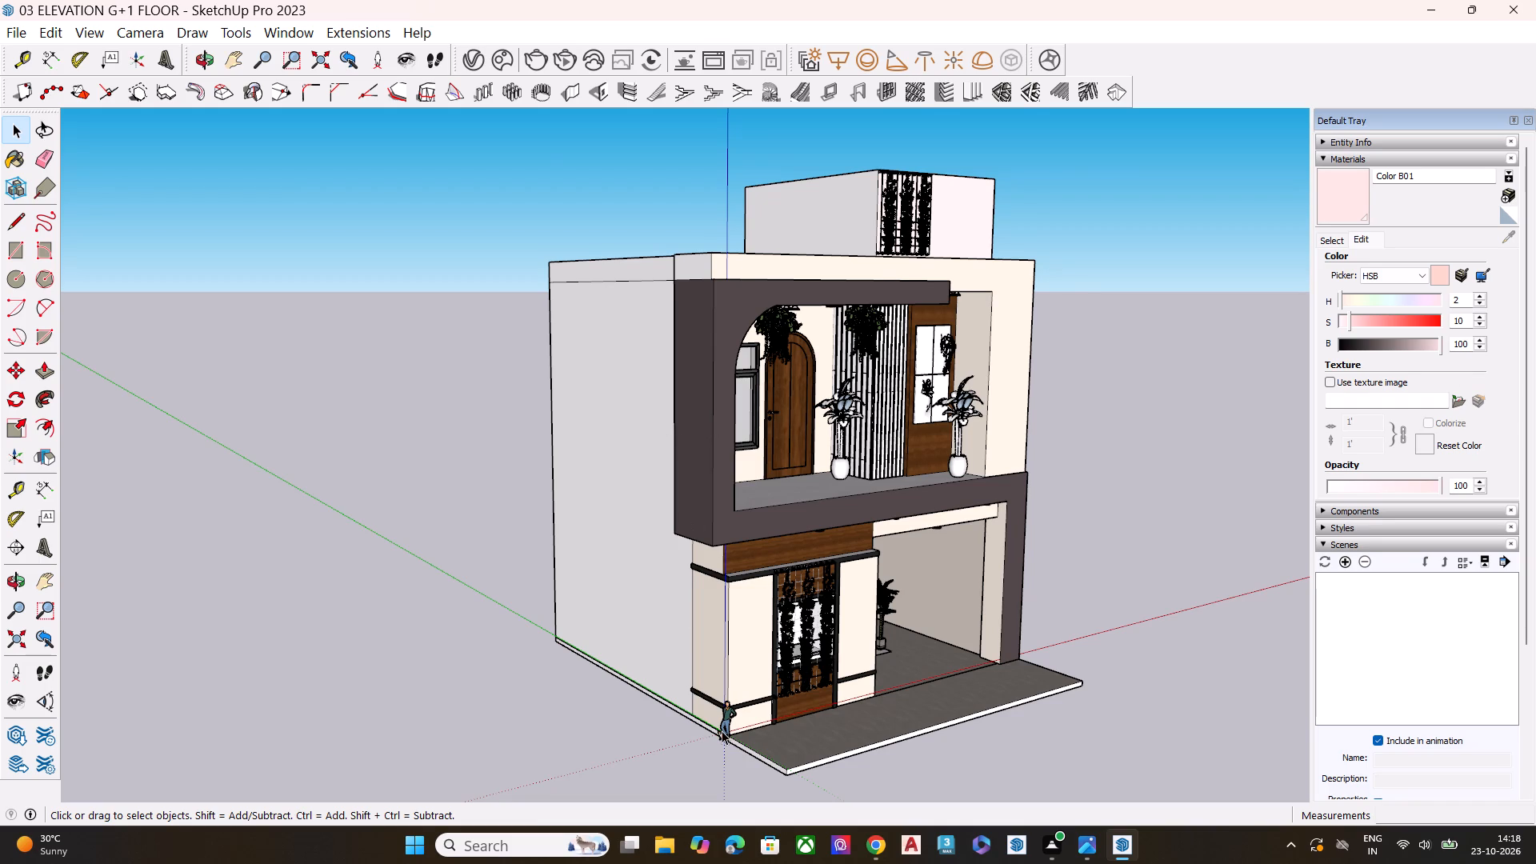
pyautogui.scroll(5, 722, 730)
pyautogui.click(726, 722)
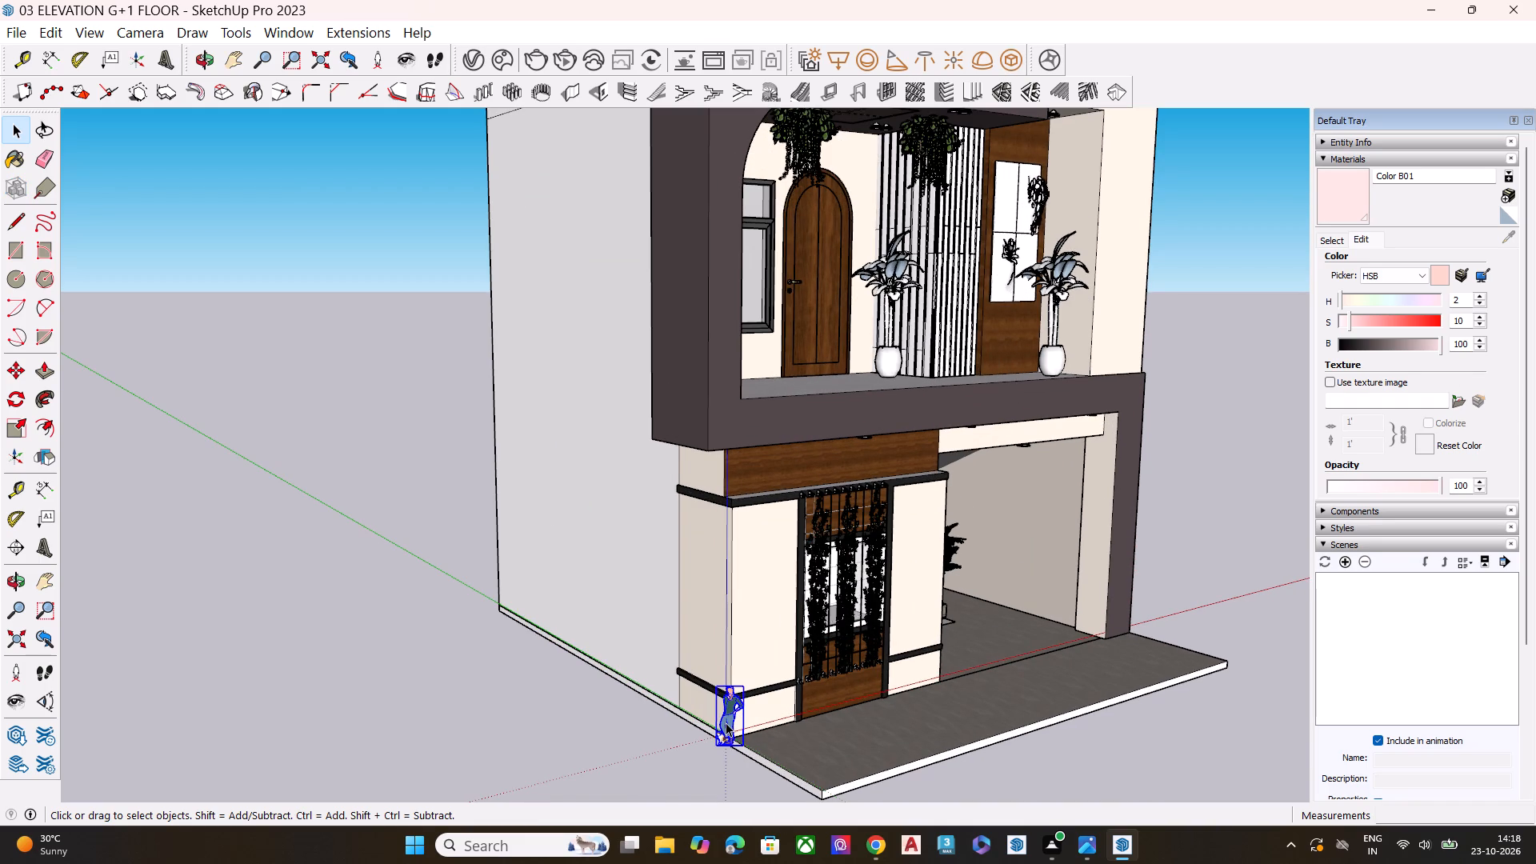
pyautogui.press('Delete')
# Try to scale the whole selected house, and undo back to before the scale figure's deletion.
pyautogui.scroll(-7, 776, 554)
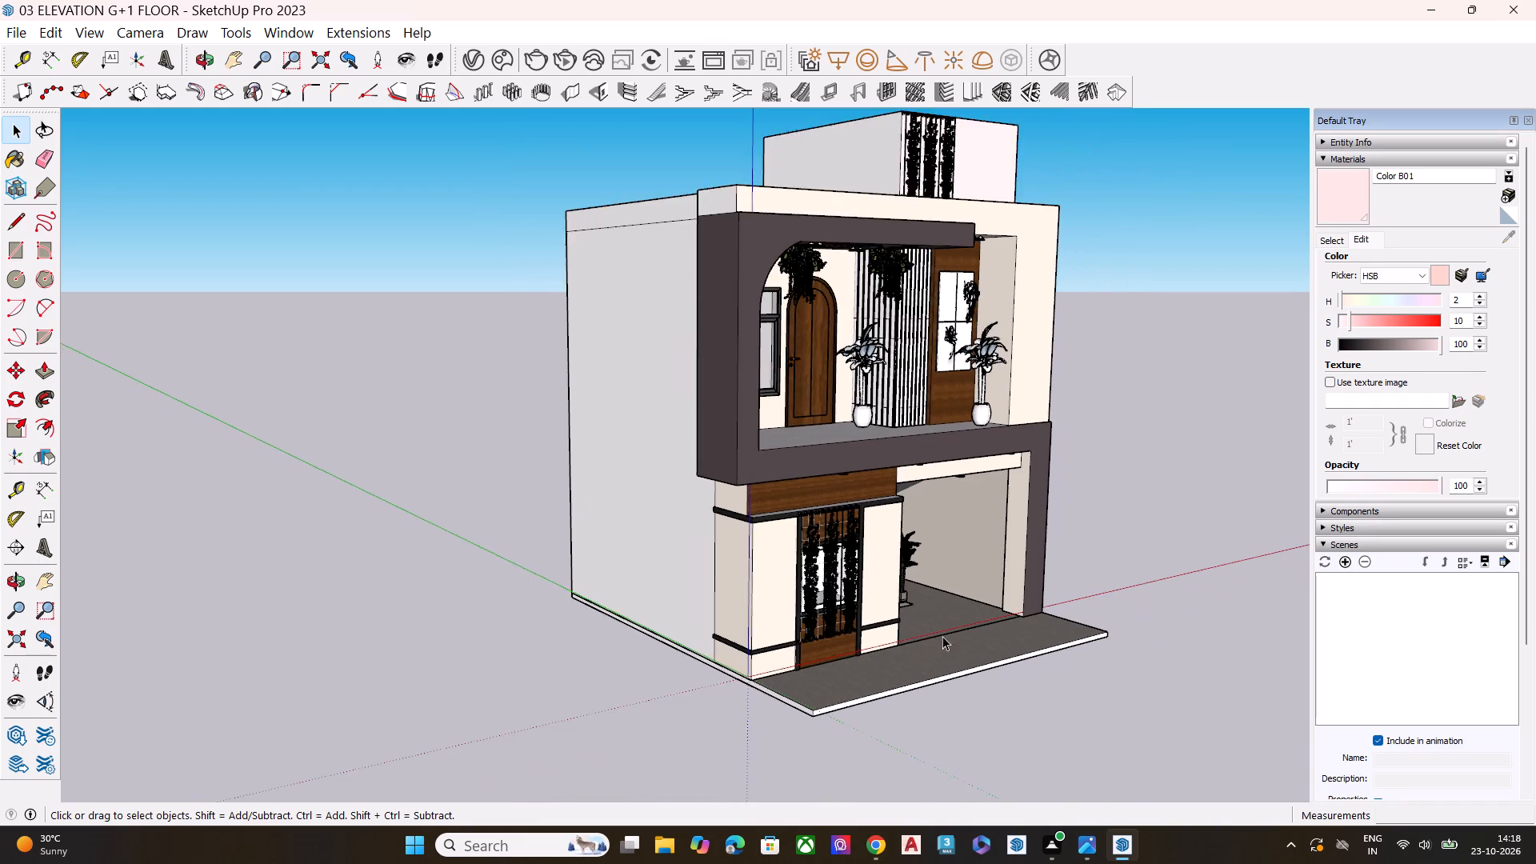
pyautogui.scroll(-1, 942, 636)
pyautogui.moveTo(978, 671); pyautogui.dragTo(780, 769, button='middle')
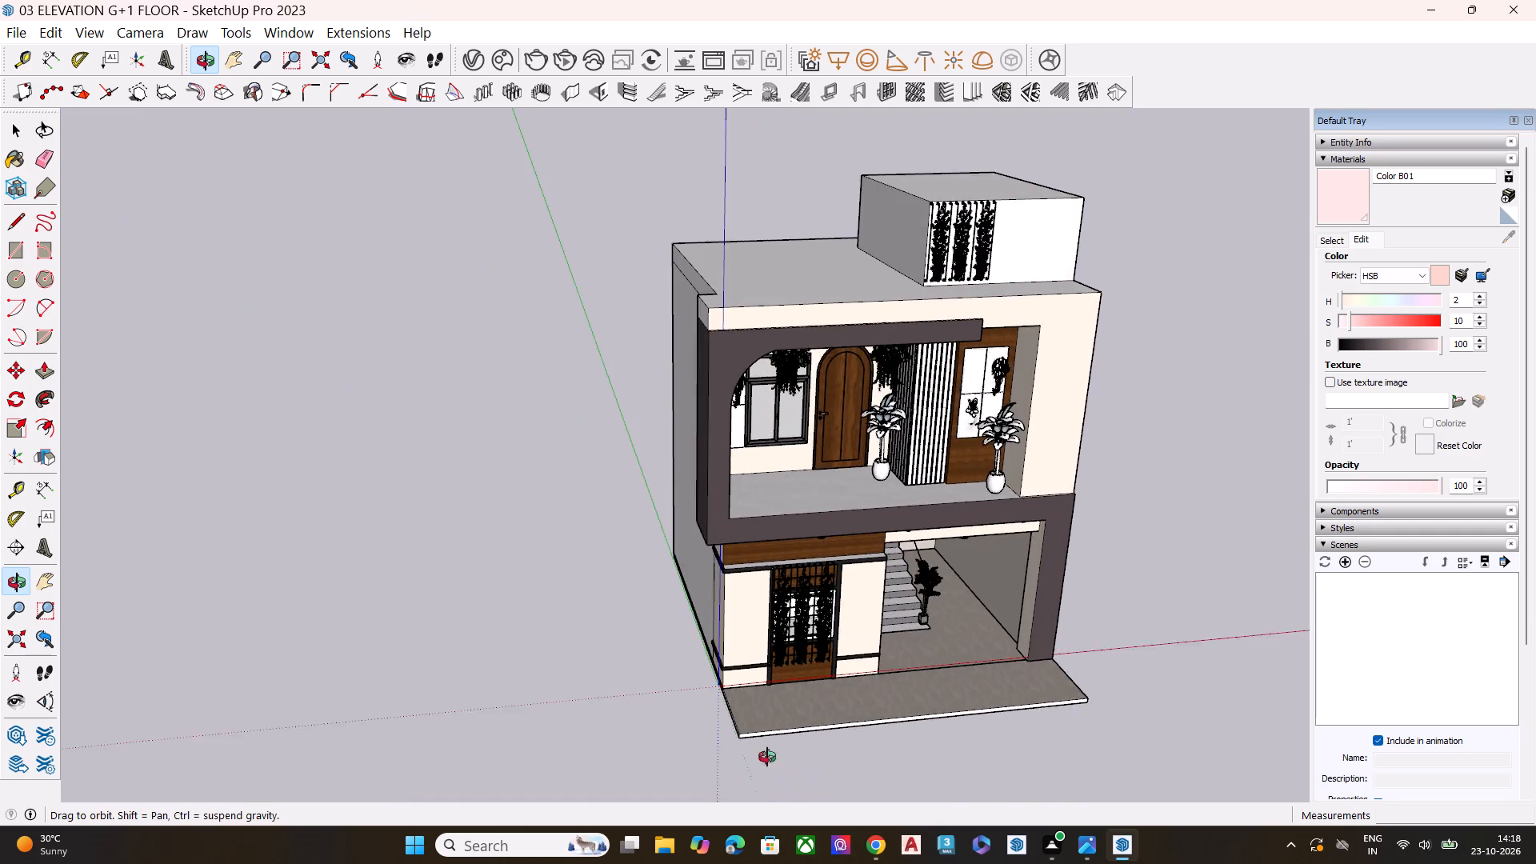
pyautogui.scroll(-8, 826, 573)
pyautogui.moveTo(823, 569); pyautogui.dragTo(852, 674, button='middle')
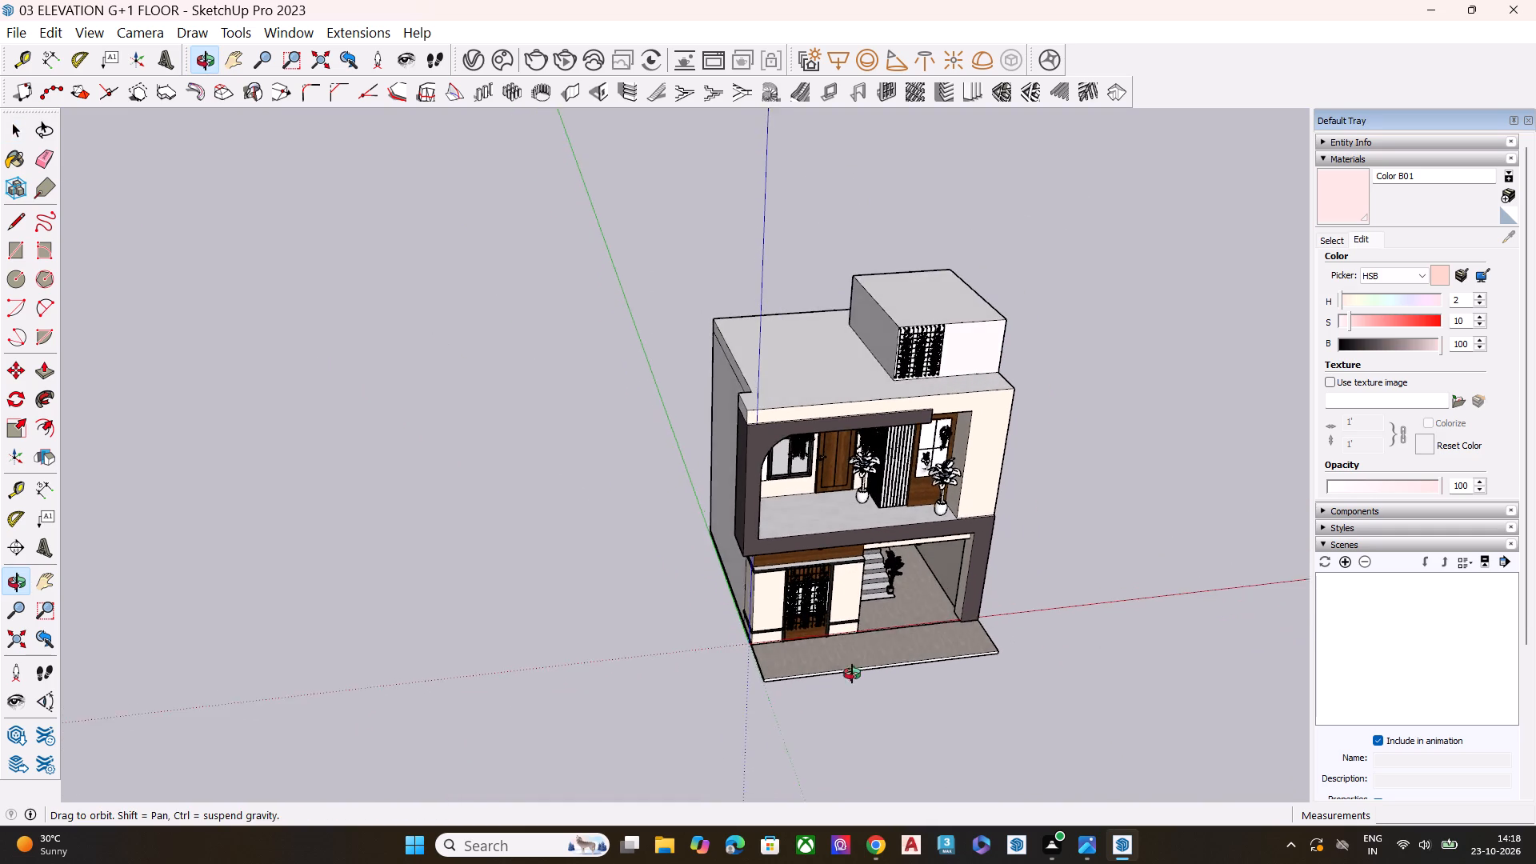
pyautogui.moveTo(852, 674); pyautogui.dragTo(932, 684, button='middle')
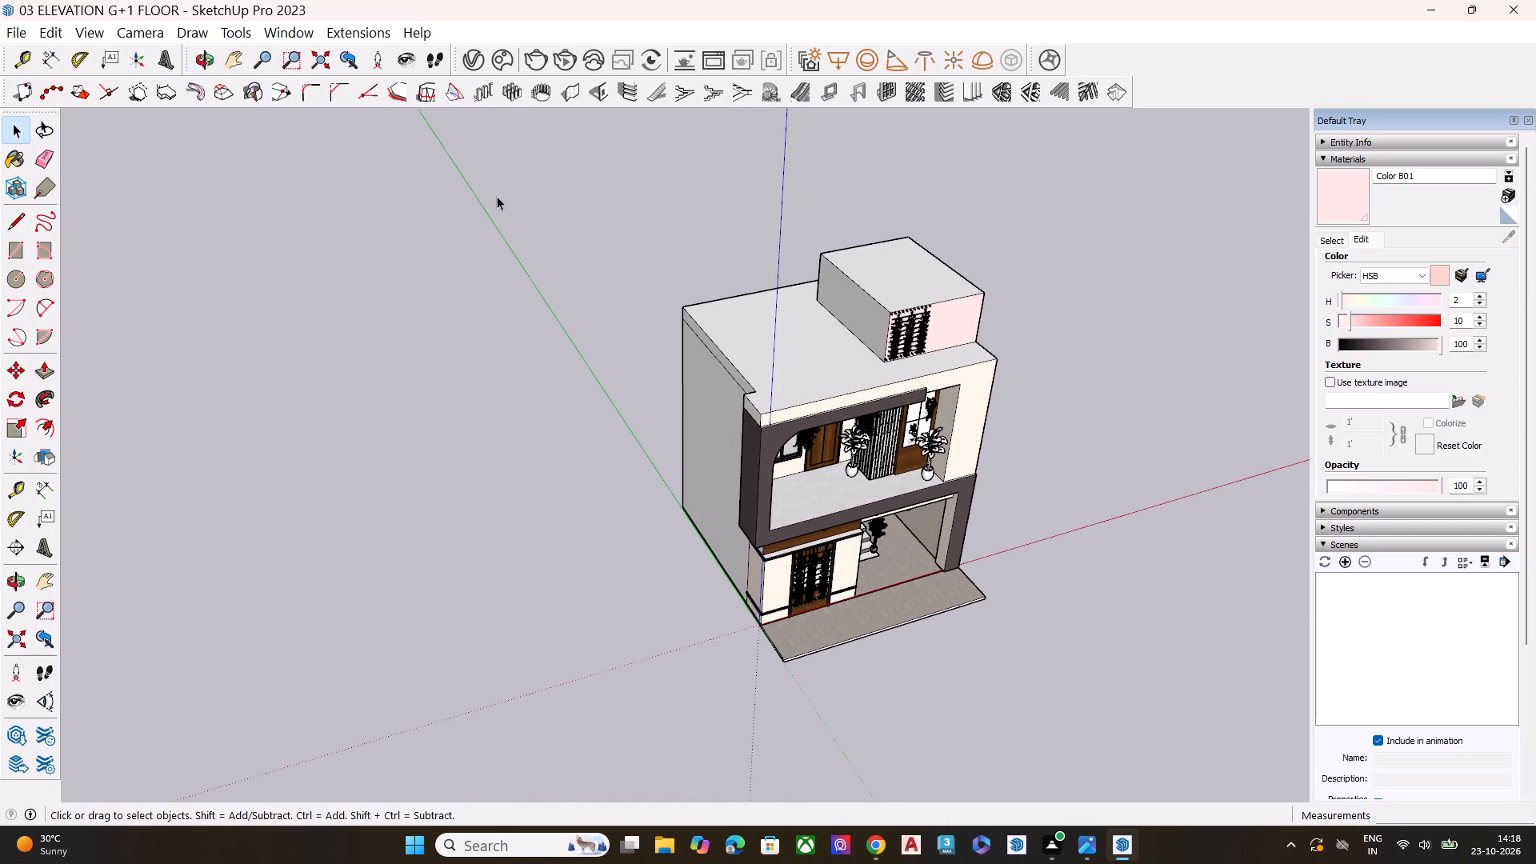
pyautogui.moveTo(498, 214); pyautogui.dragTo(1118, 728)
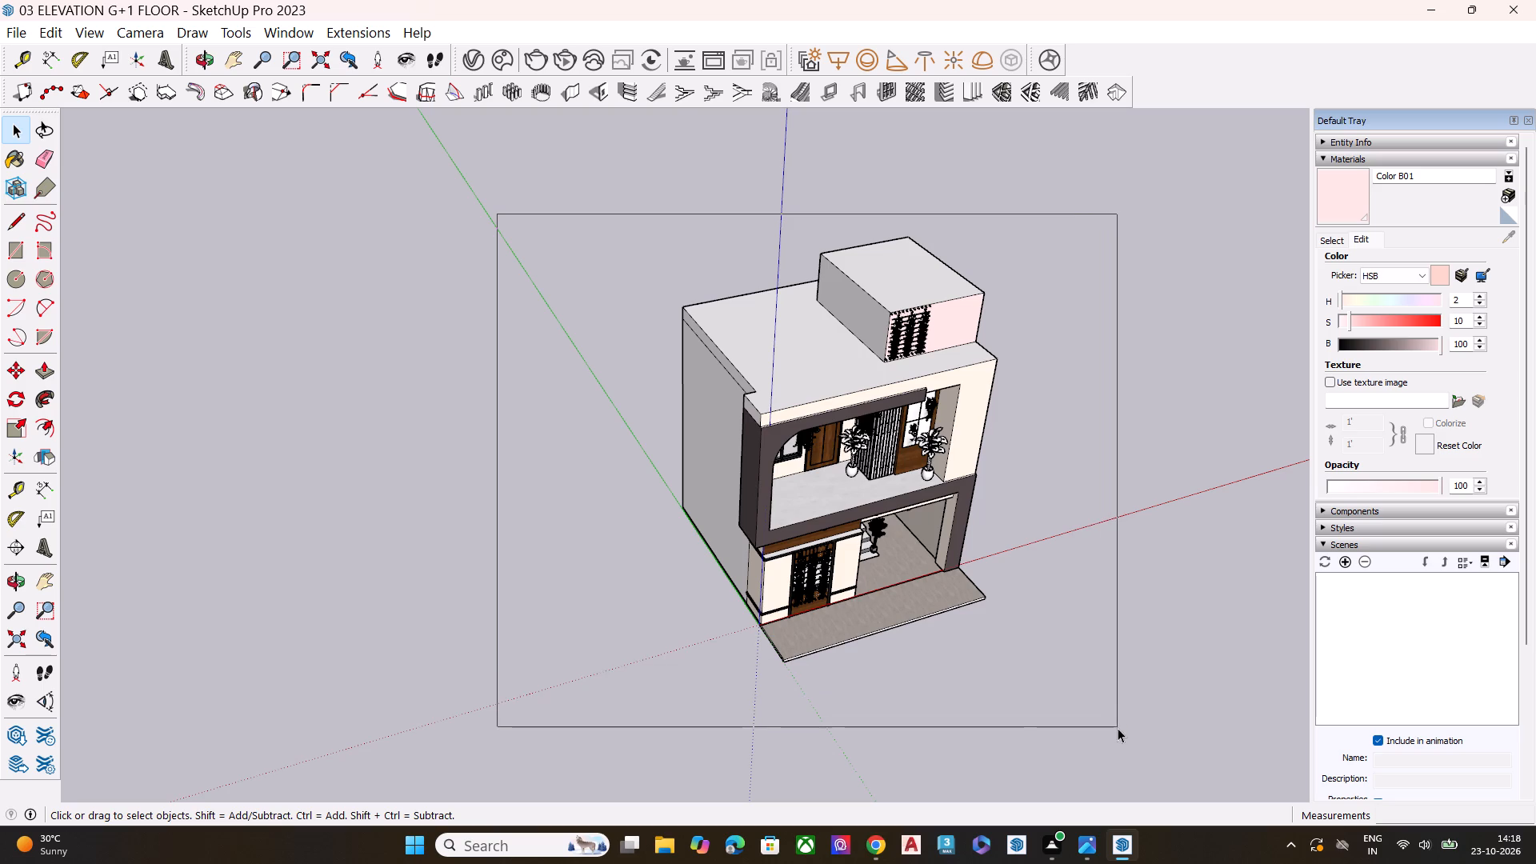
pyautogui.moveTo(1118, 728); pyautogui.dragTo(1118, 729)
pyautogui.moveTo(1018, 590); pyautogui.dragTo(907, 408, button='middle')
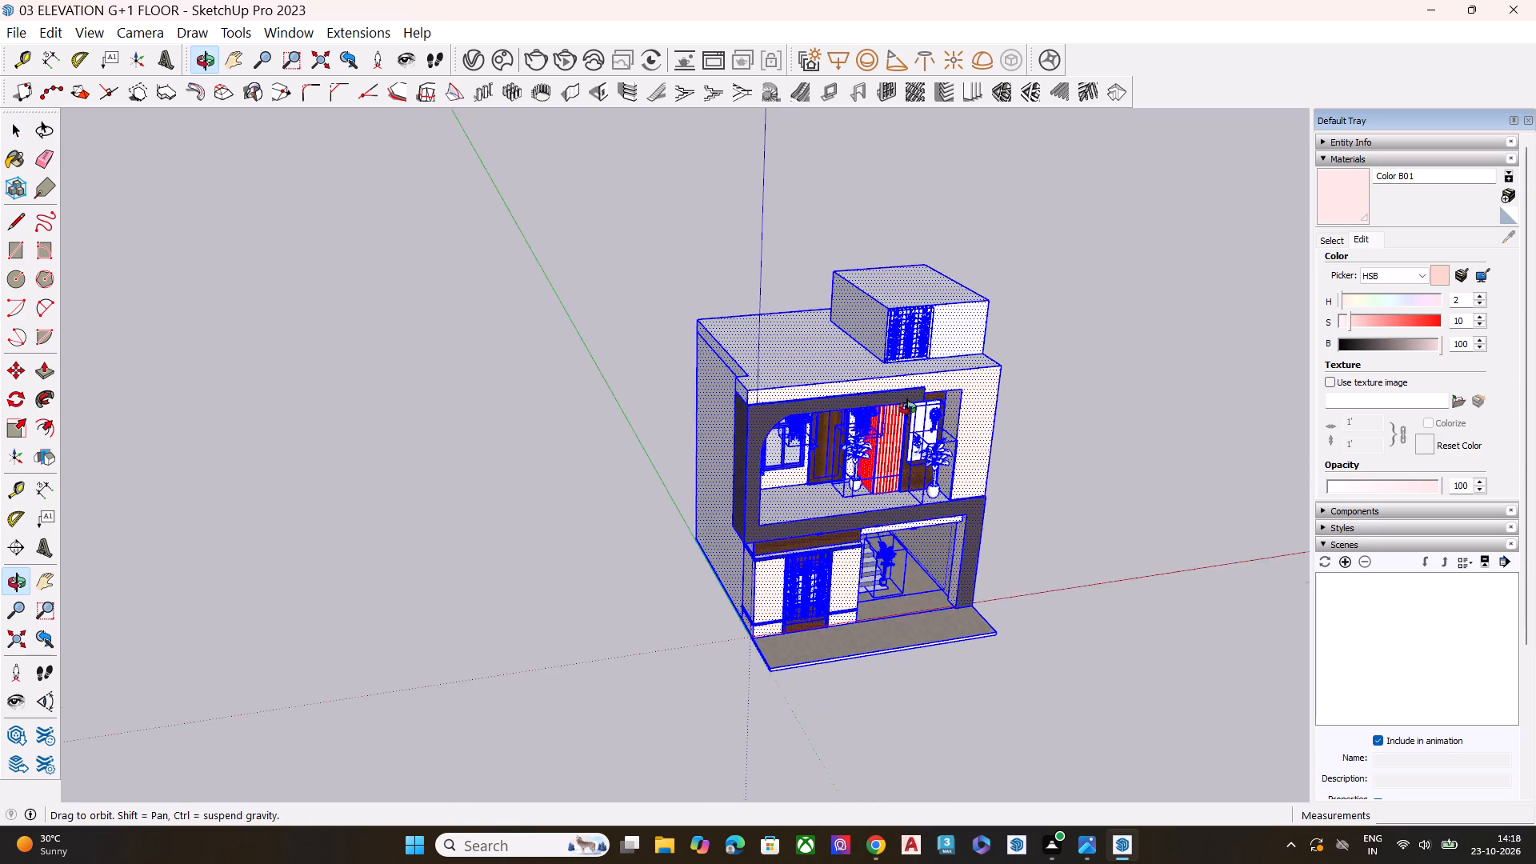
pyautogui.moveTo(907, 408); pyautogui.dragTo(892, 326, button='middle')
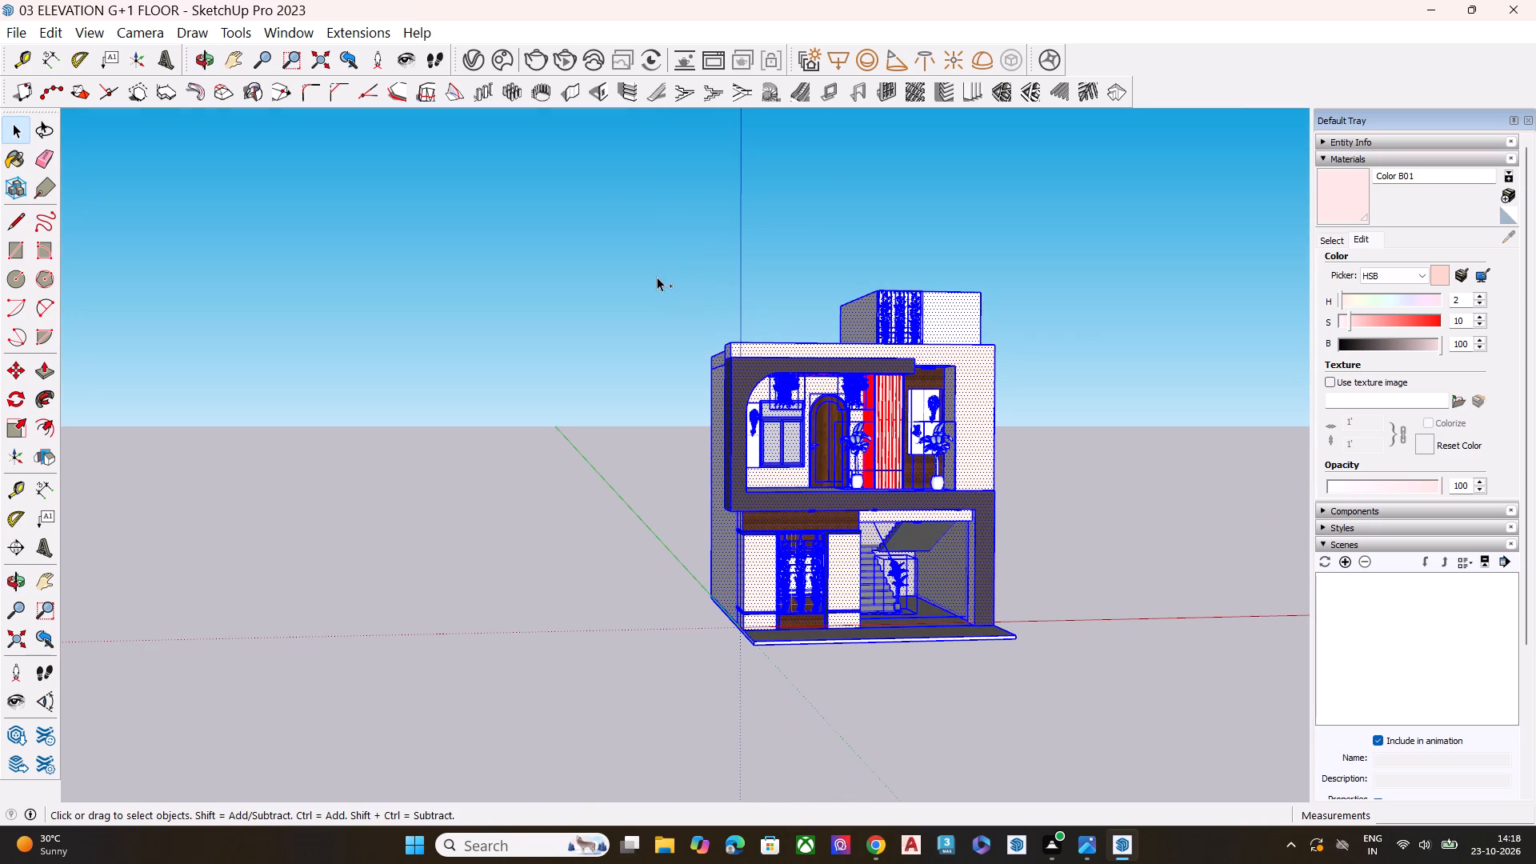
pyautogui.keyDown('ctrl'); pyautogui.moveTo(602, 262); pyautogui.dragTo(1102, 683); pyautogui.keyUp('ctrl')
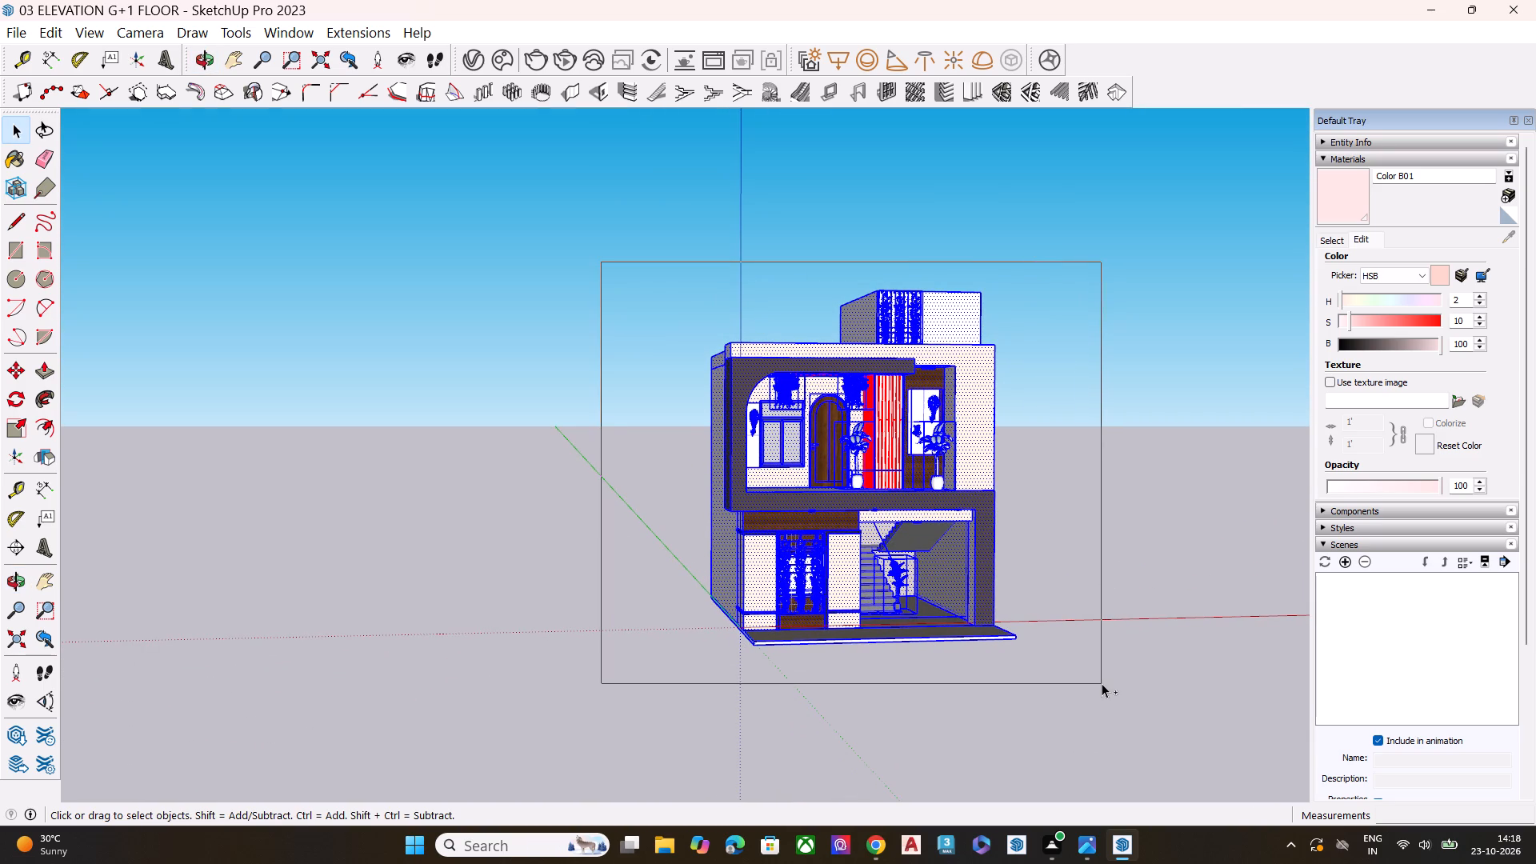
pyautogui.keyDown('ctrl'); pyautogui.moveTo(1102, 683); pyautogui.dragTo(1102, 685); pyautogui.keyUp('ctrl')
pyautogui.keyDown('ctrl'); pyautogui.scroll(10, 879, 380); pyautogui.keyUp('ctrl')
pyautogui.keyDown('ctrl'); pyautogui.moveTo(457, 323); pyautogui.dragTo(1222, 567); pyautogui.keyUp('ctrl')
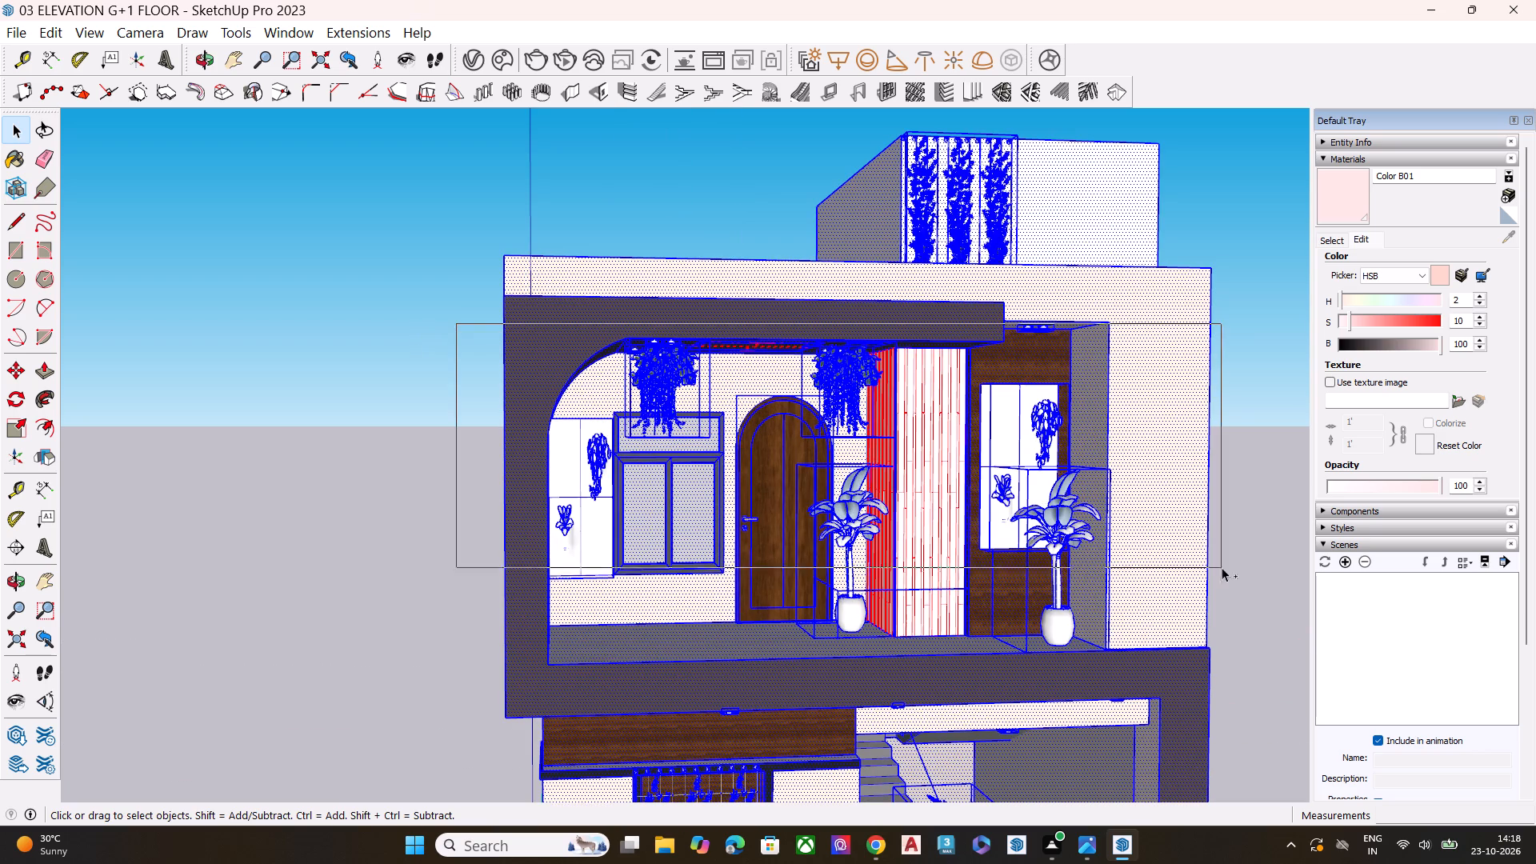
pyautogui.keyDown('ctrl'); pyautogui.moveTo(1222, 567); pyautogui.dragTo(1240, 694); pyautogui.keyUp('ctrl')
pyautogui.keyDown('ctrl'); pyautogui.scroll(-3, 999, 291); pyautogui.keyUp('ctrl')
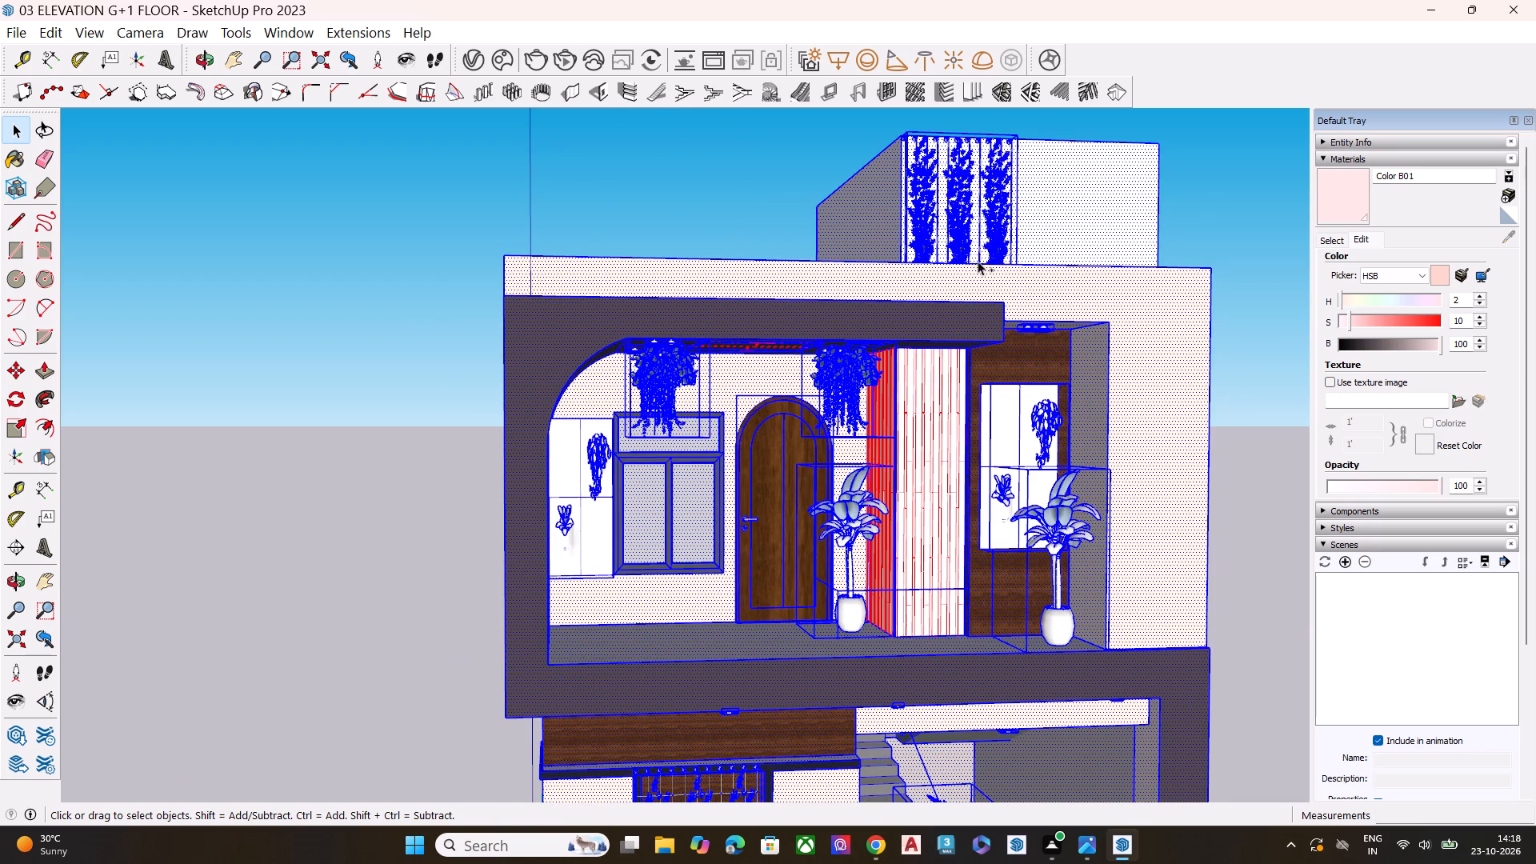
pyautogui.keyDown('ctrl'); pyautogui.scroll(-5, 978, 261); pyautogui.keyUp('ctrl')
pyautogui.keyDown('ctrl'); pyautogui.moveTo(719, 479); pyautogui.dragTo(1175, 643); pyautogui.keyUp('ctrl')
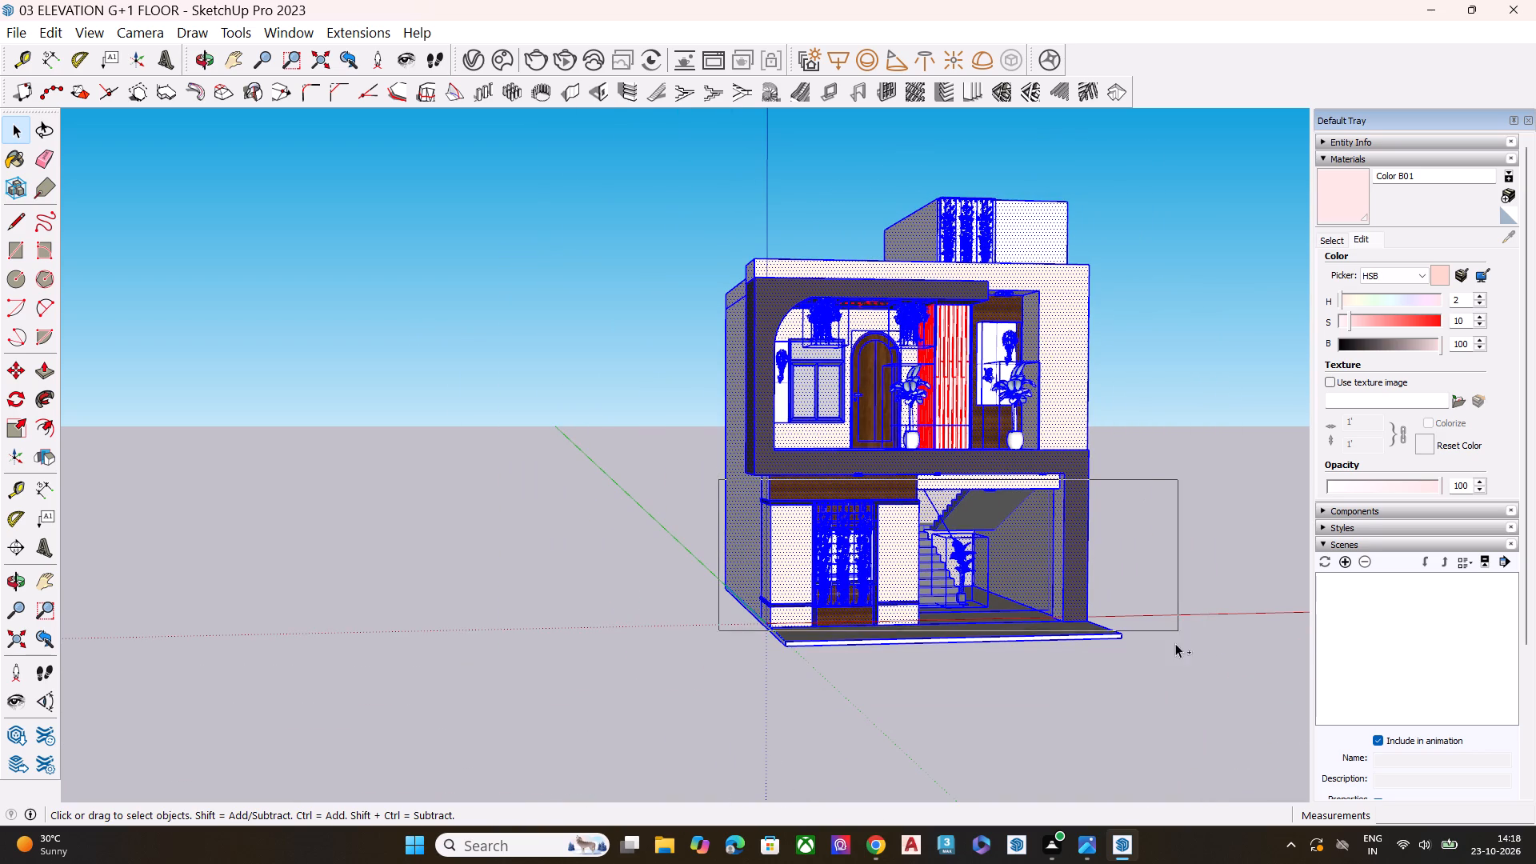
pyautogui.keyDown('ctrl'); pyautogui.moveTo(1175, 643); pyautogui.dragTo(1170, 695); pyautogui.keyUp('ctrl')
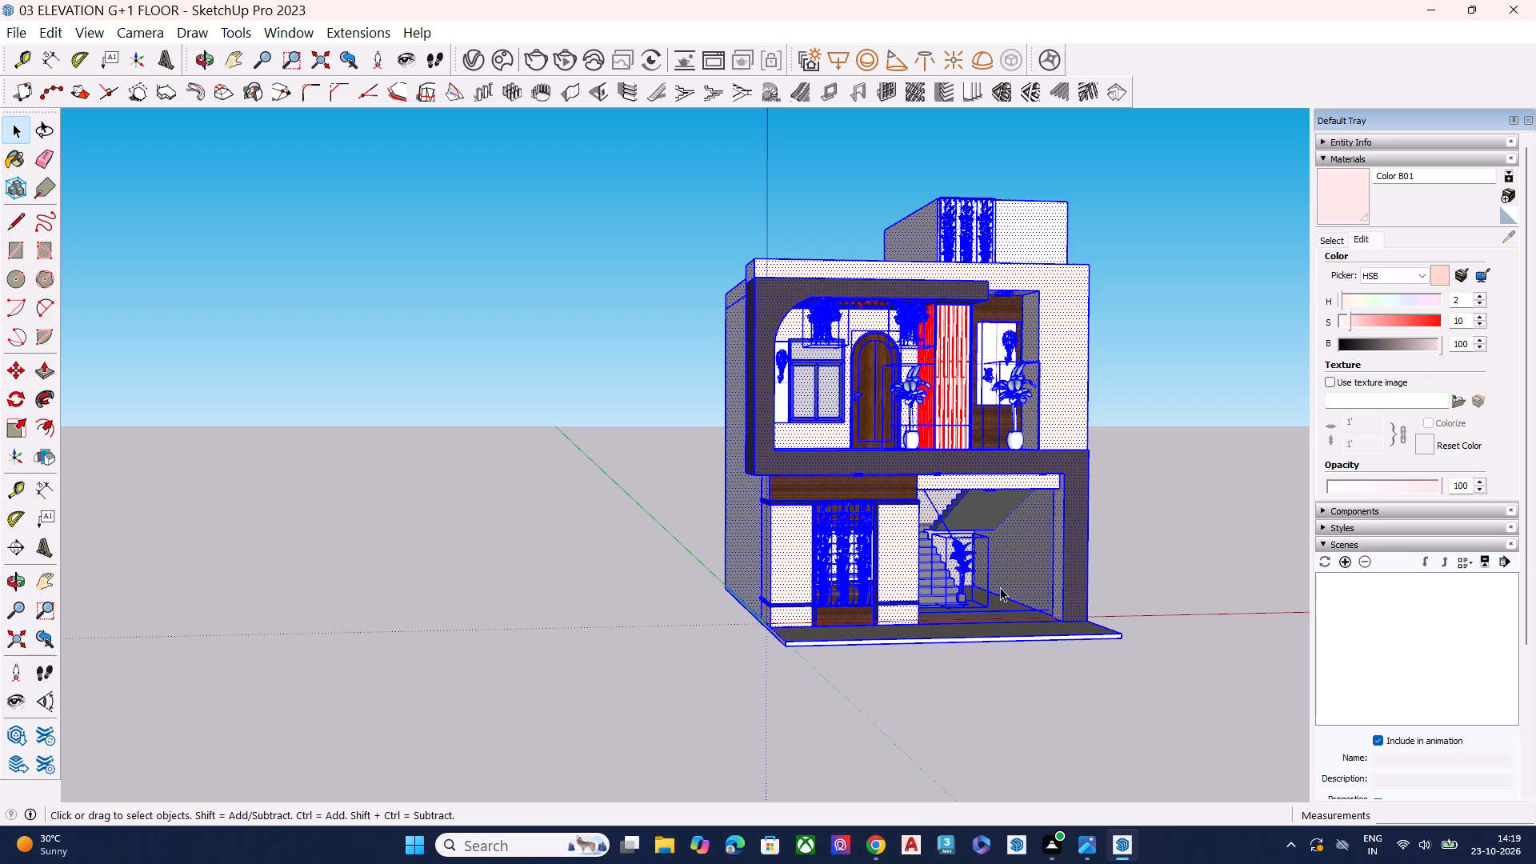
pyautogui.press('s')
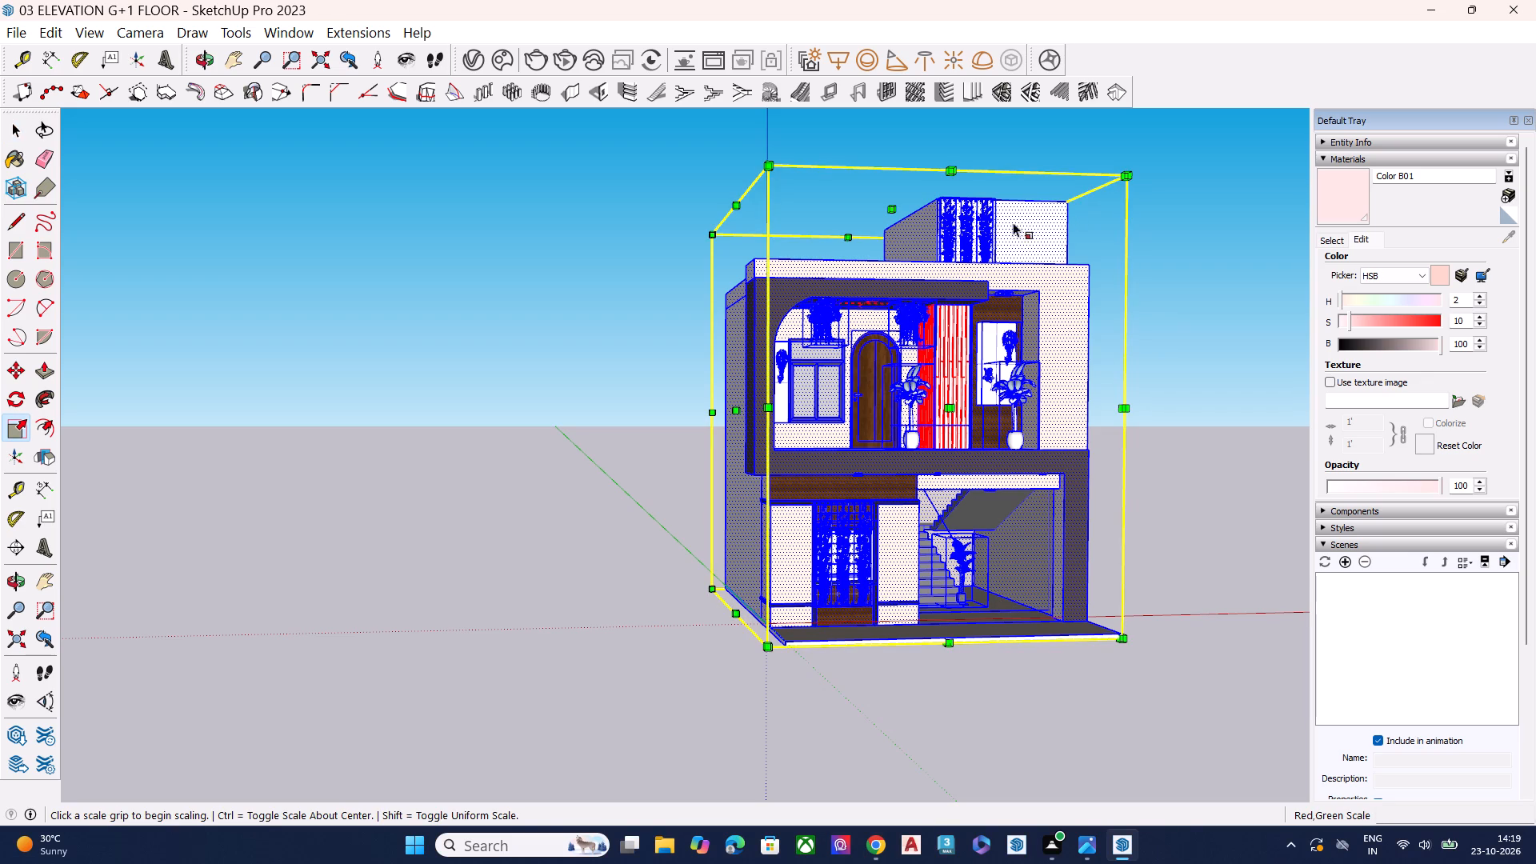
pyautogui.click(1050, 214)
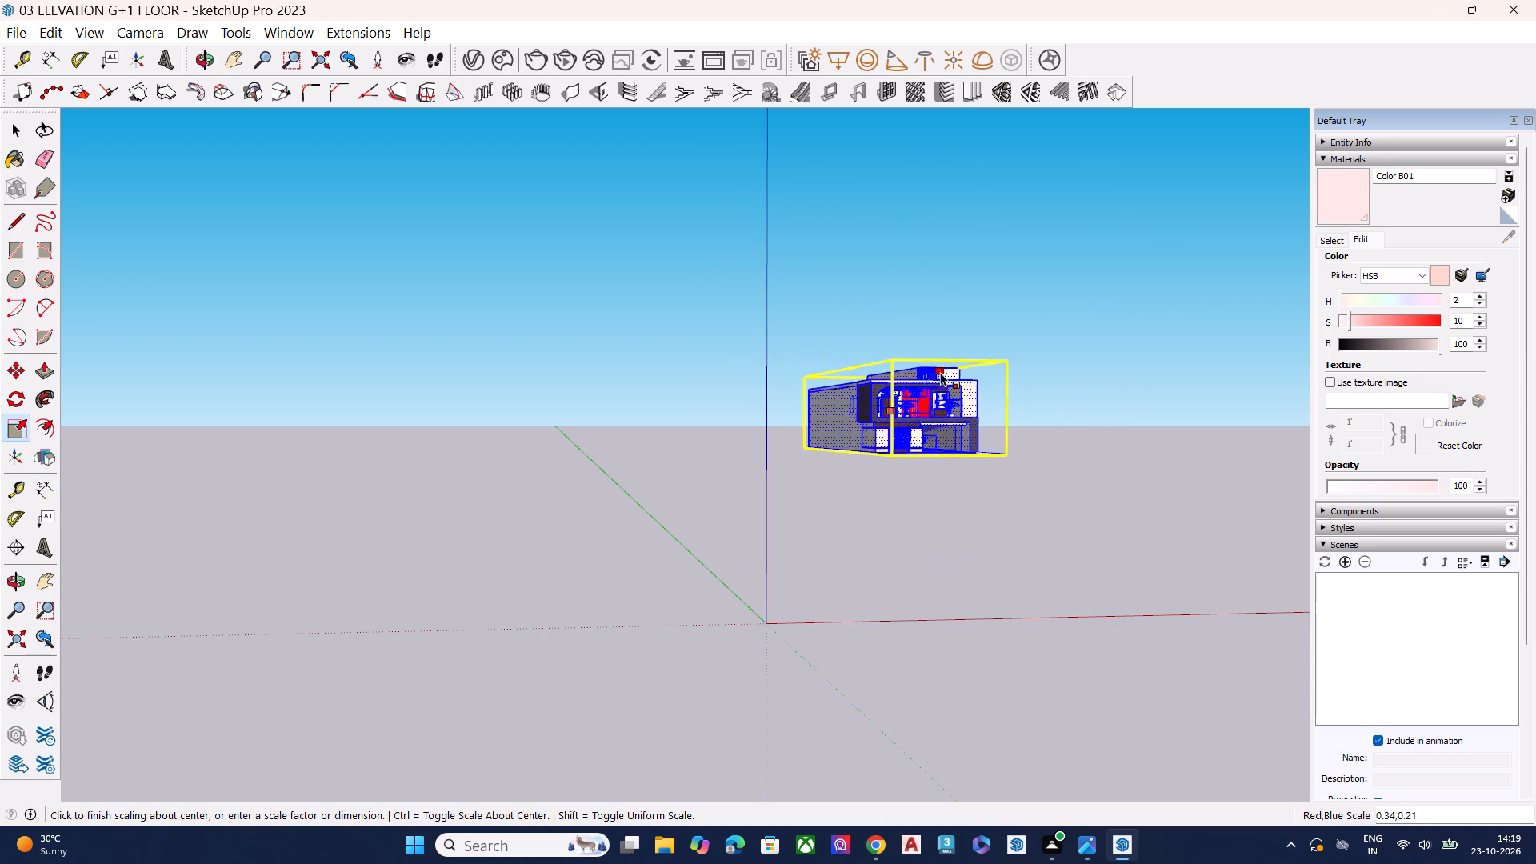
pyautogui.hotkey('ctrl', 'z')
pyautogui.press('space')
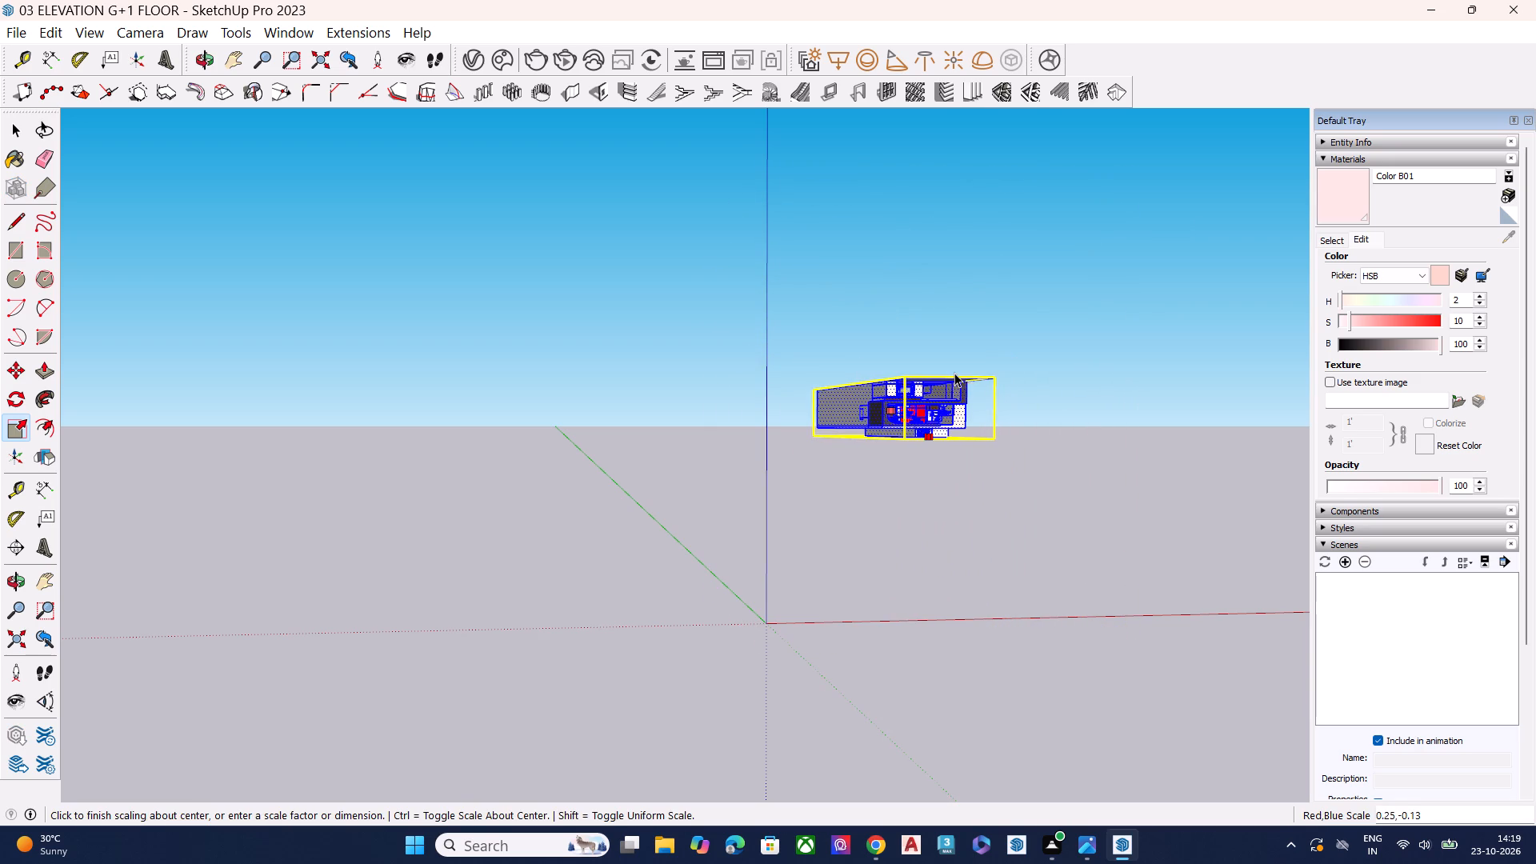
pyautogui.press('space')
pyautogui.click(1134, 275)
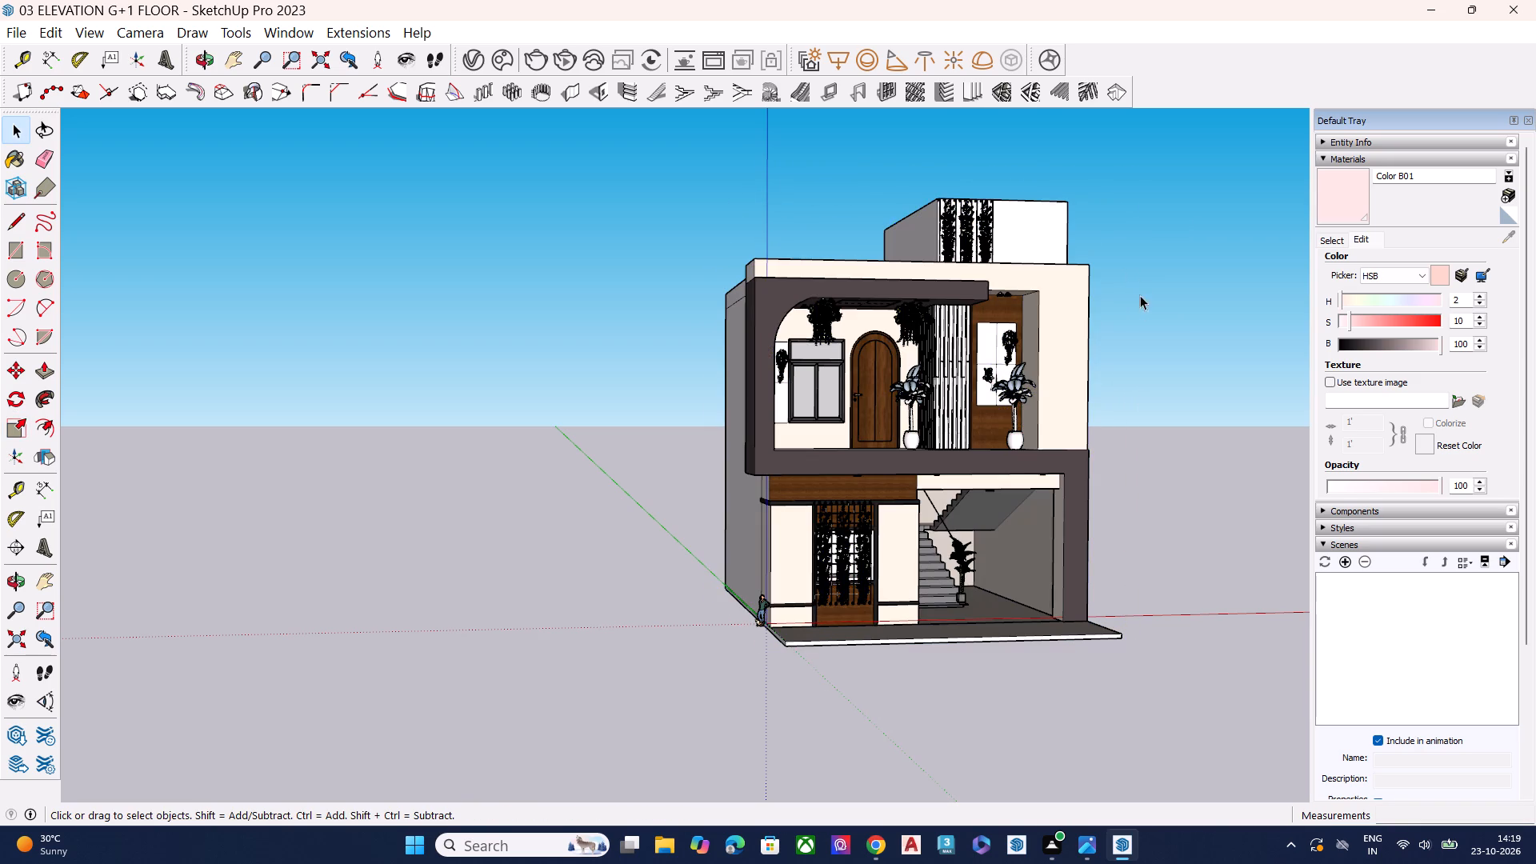
# Move the human scale figure along the red axis, away from the house's front corner and clear of the building.
pyautogui.scroll(7, 1118, 457)
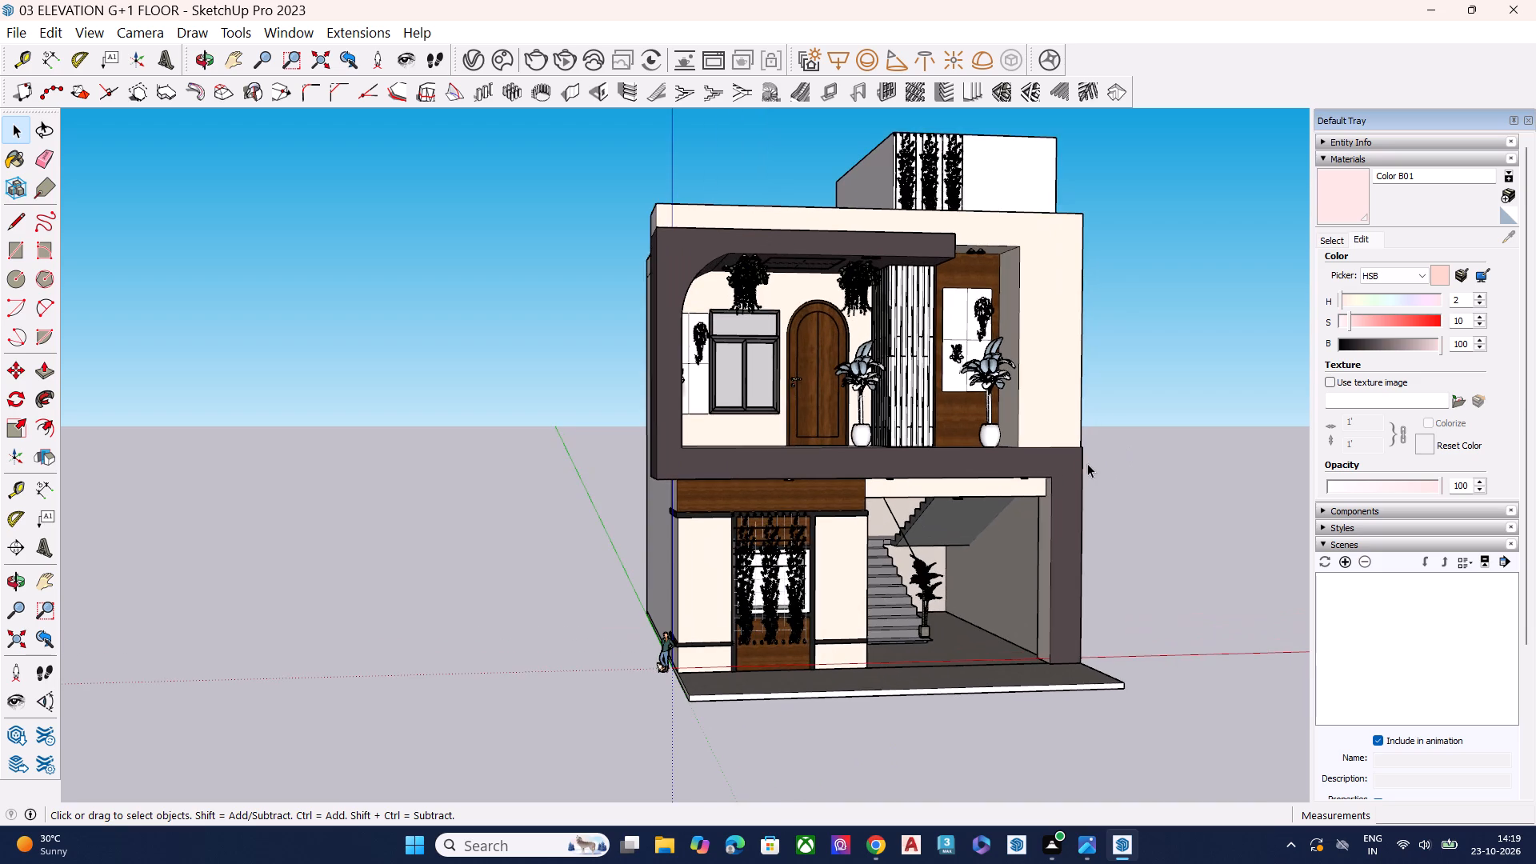
pyautogui.moveTo(1082, 466); pyautogui.dragTo(1025, 530, button='middle')
pyautogui.moveTo(1030, 525); pyautogui.dragTo(1111, 513, button='middle')
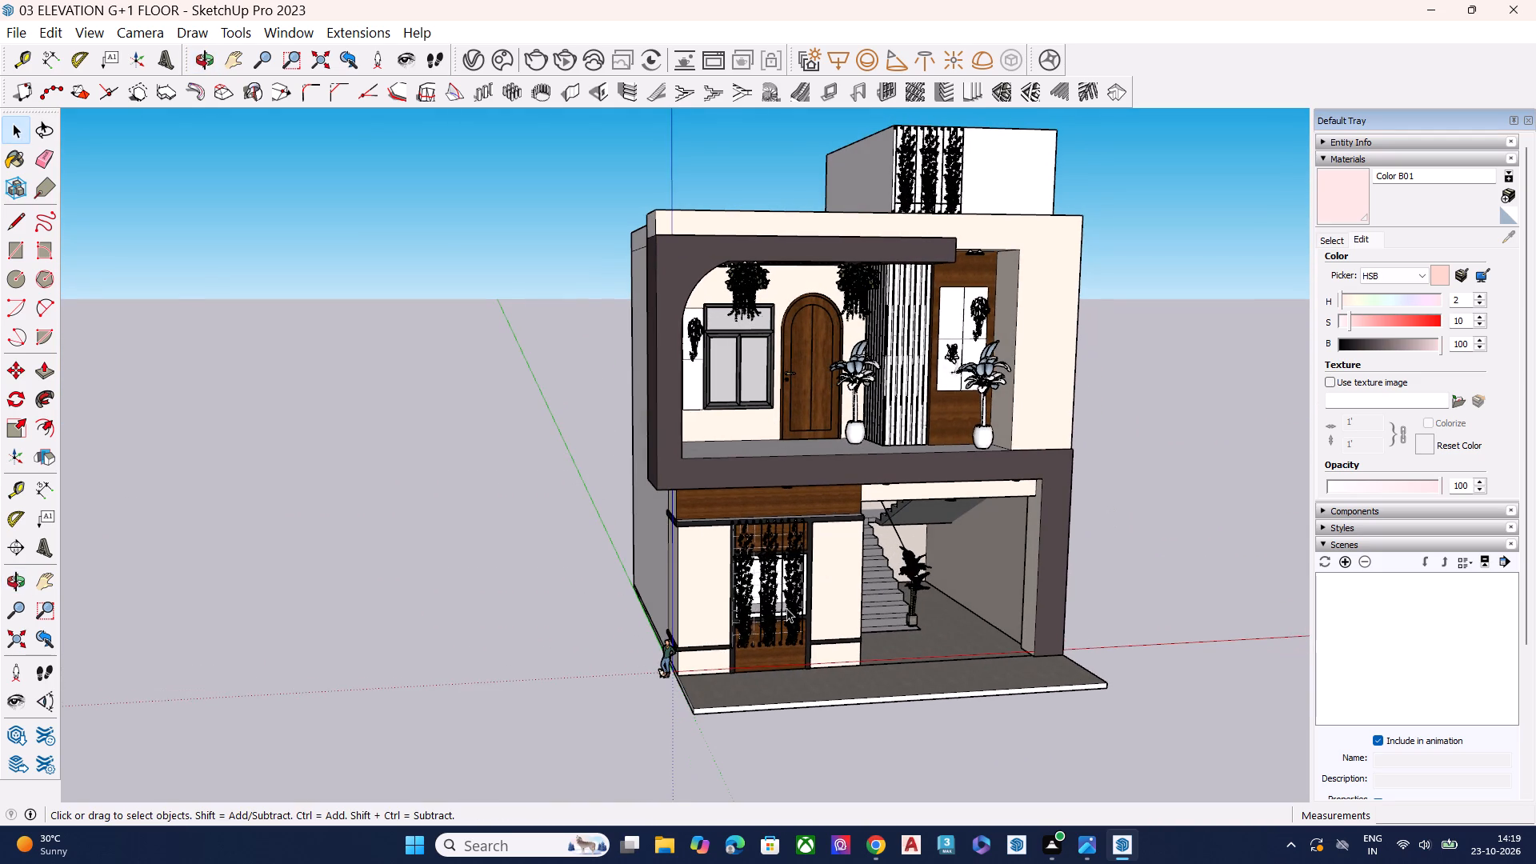
pyautogui.click(668, 661)
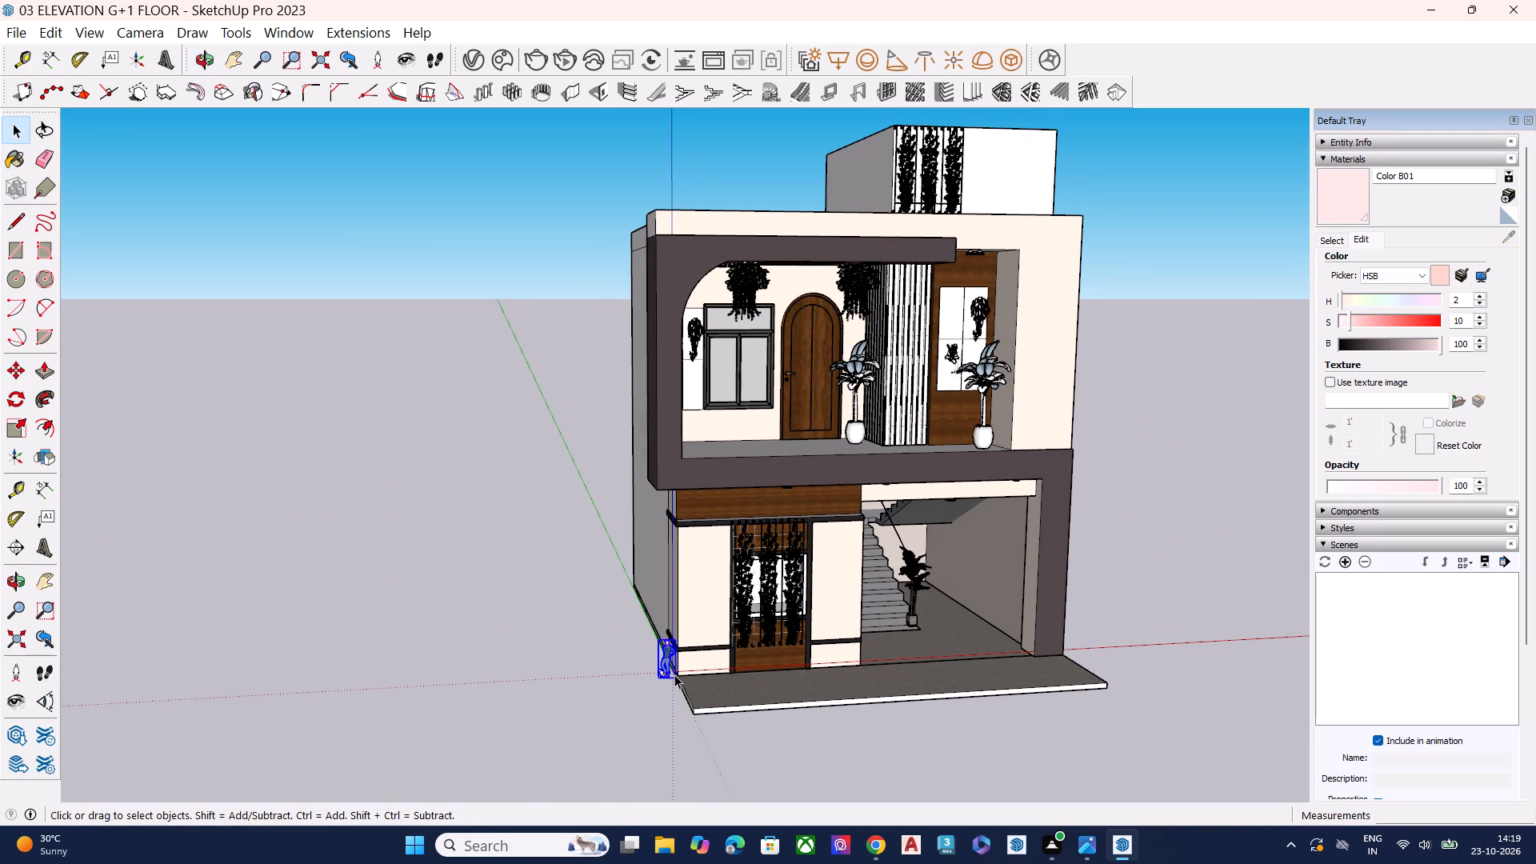
pyautogui.press('m')
pyautogui.click(651, 688)
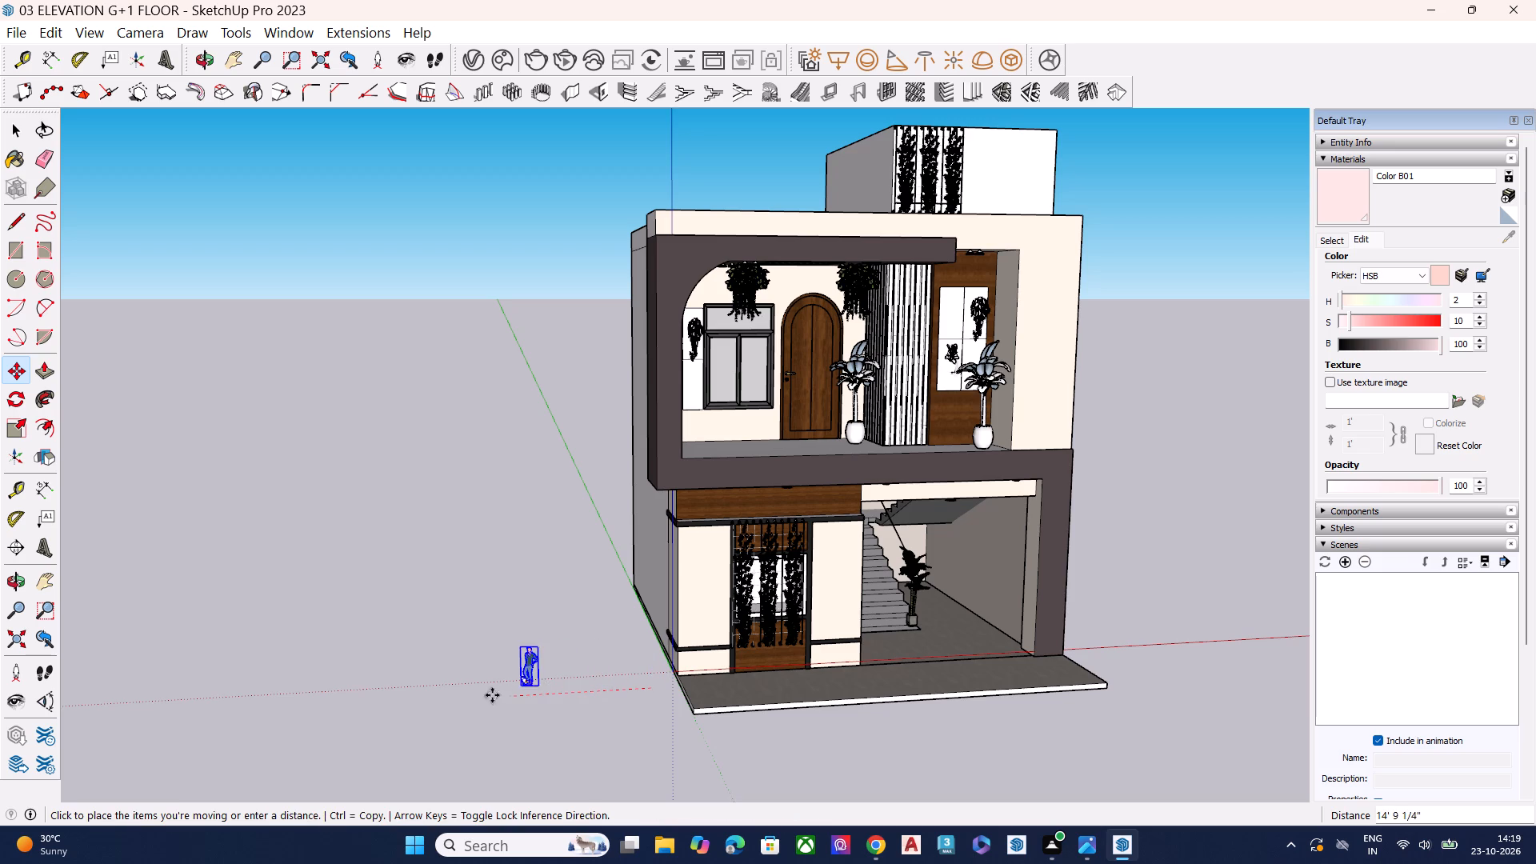
pyautogui.click(475, 694)
pyautogui.press('space')
pyautogui.click(554, 628)
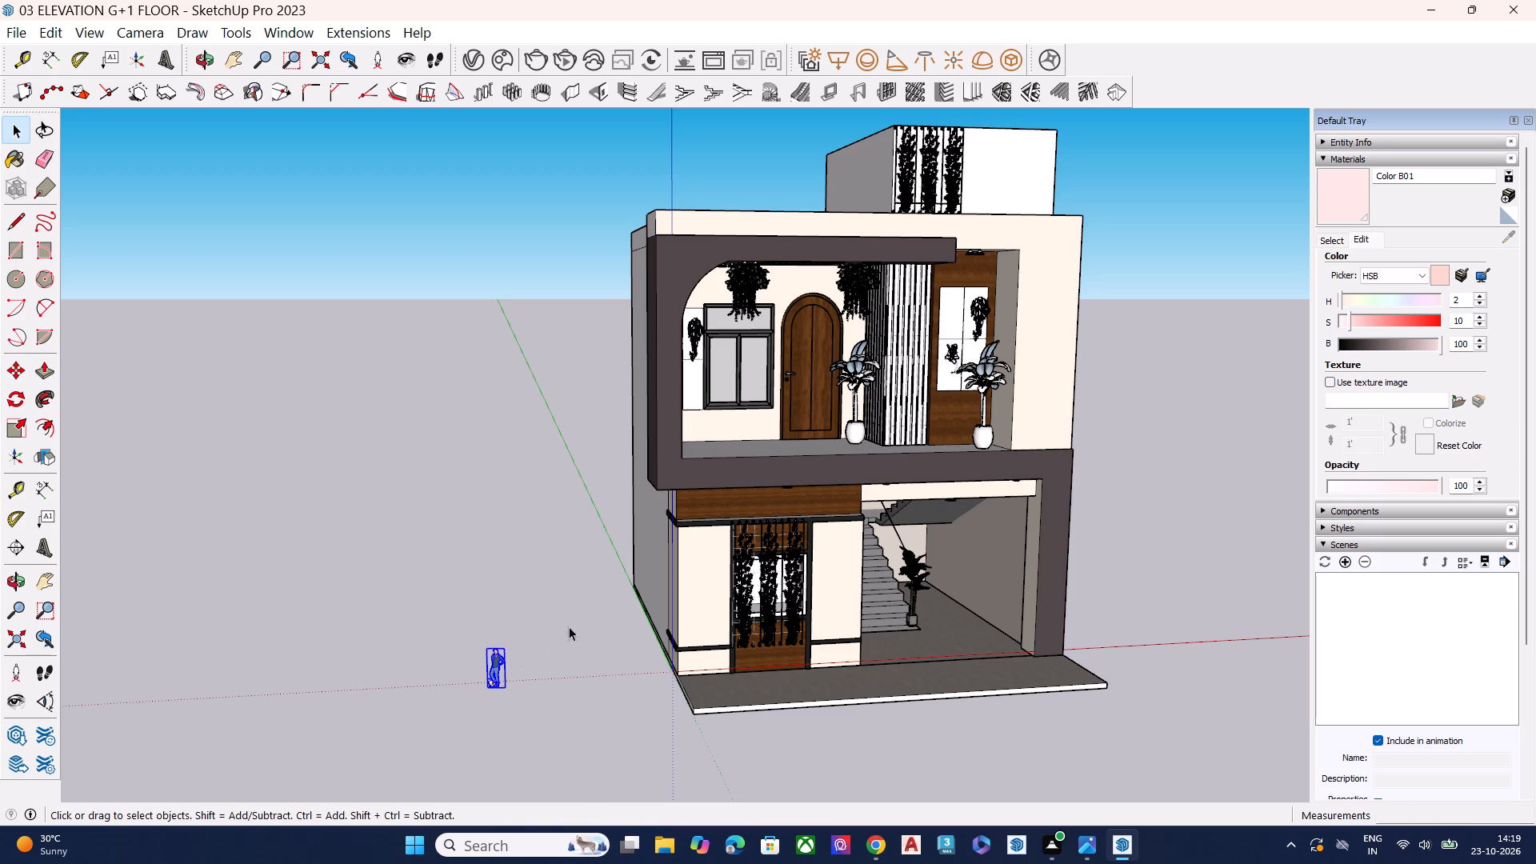
# Select the entire house without the human scale figure and scale it down uniformly to about 0.55.
pyautogui.scroll(-8, 659, 428)
pyautogui.moveTo(778, 427); pyautogui.dragTo(777, 440, button='middle')
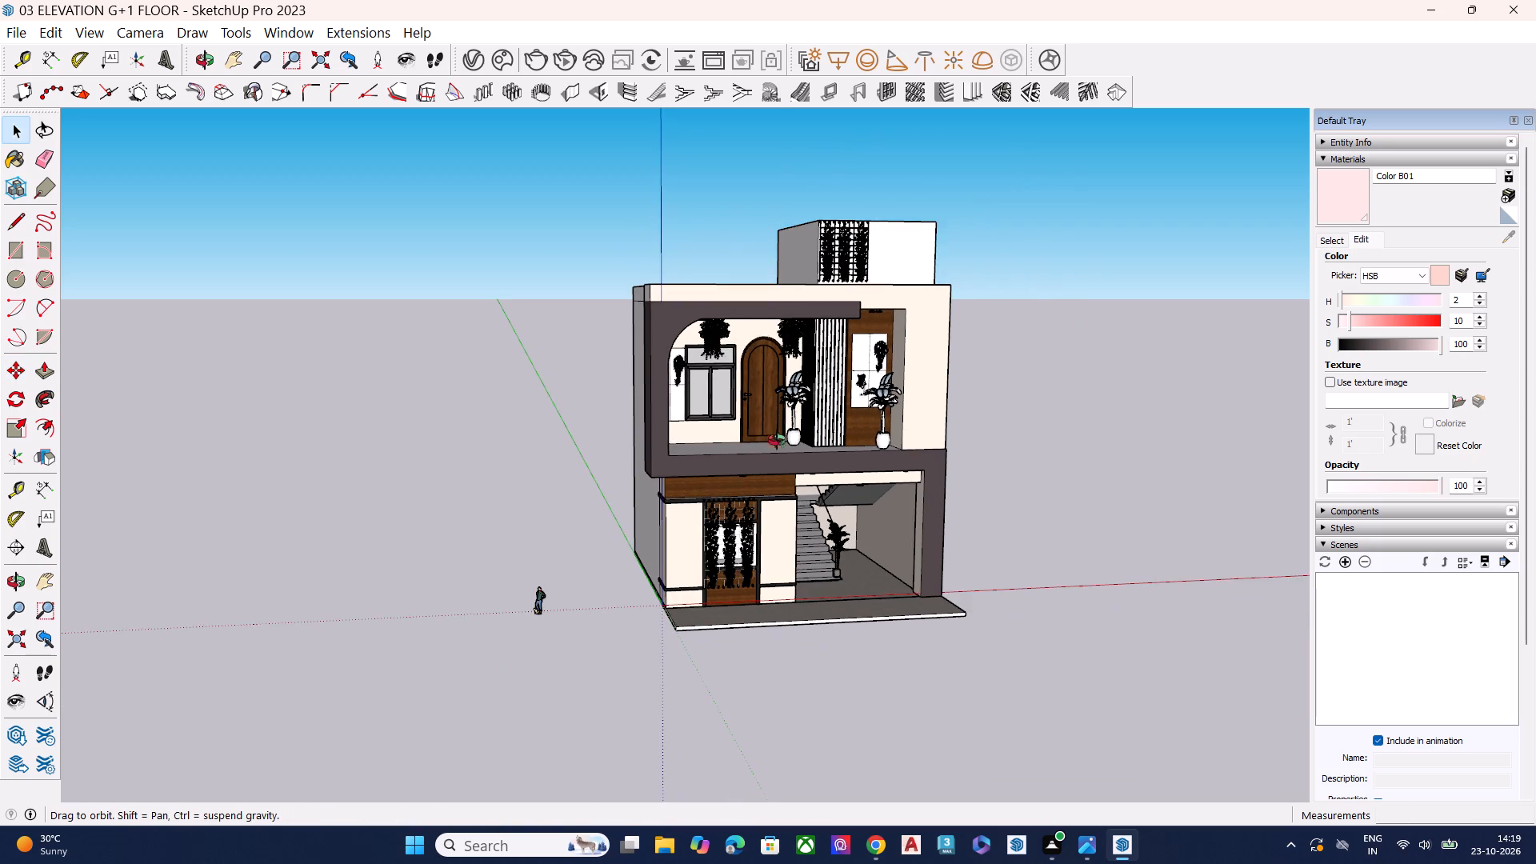
pyautogui.moveTo(777, 440); pyautogui.dragTo(780, 559, button='middle')
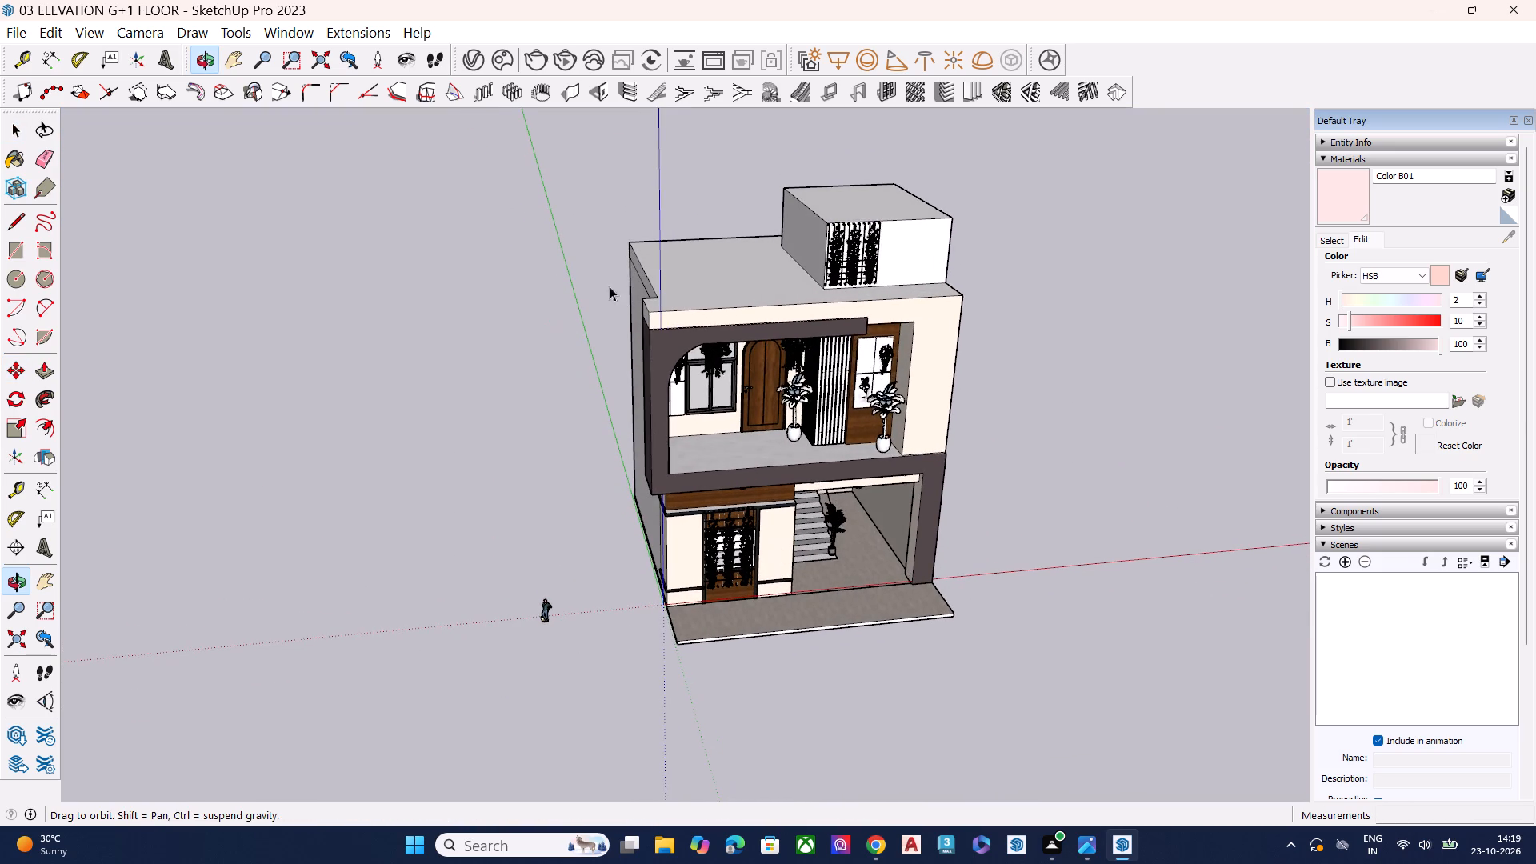
pyautogui.moveTo(560, 183); pyautogui.dragTo(1108, 690)
pyautogui.moveTo(958, 690); pyautogui.dragTo(910, 639, button='middle')
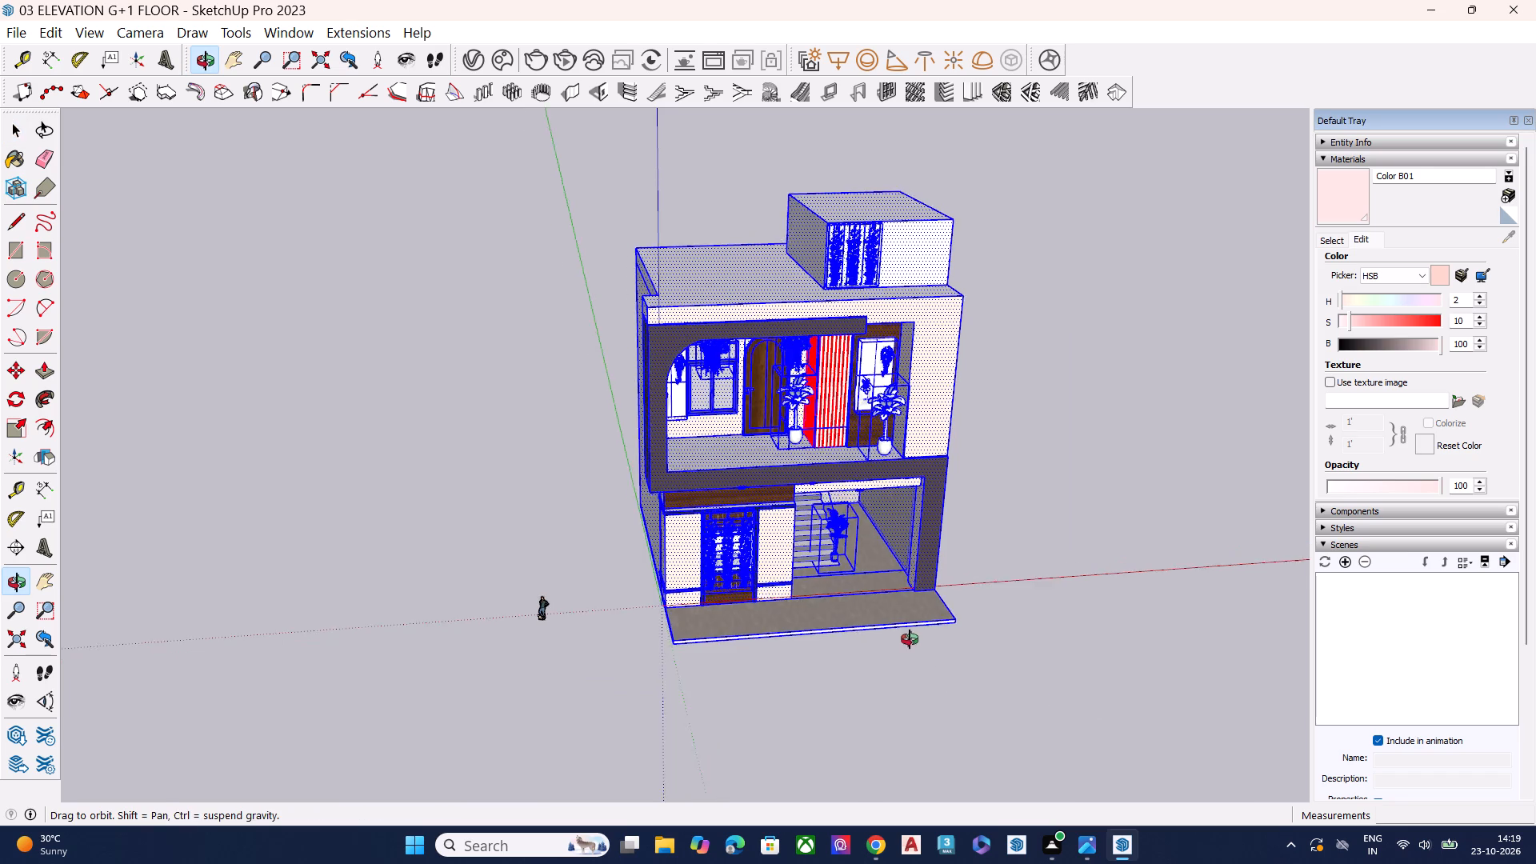
pyautogui.moveTo(910, 639); pyautogui.dragTo(830, 506, button='middle')
pyautogui.keyDown('ctrl'); pyautogui.moveTo(613, 238); pyautogui.dragTo(874, 267); pyautogui.keyUp('ctrl')
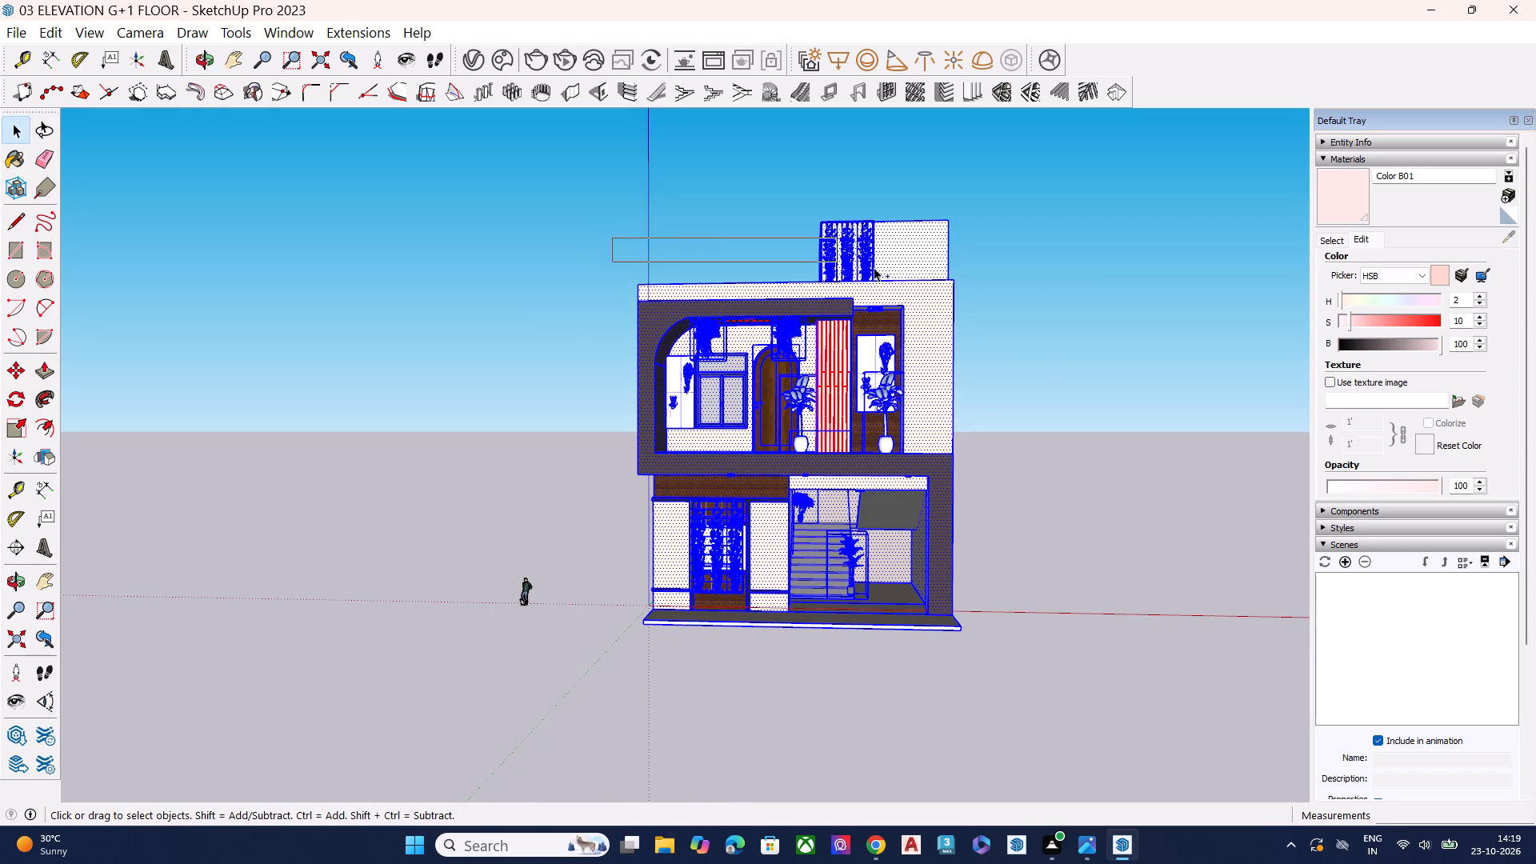
pyautogui.keyDown('ctrl'); pyautogui.moveTo(874, 267); pyautogui.dragTo(1035, 662); pyautogui.keyUp('ctrl')
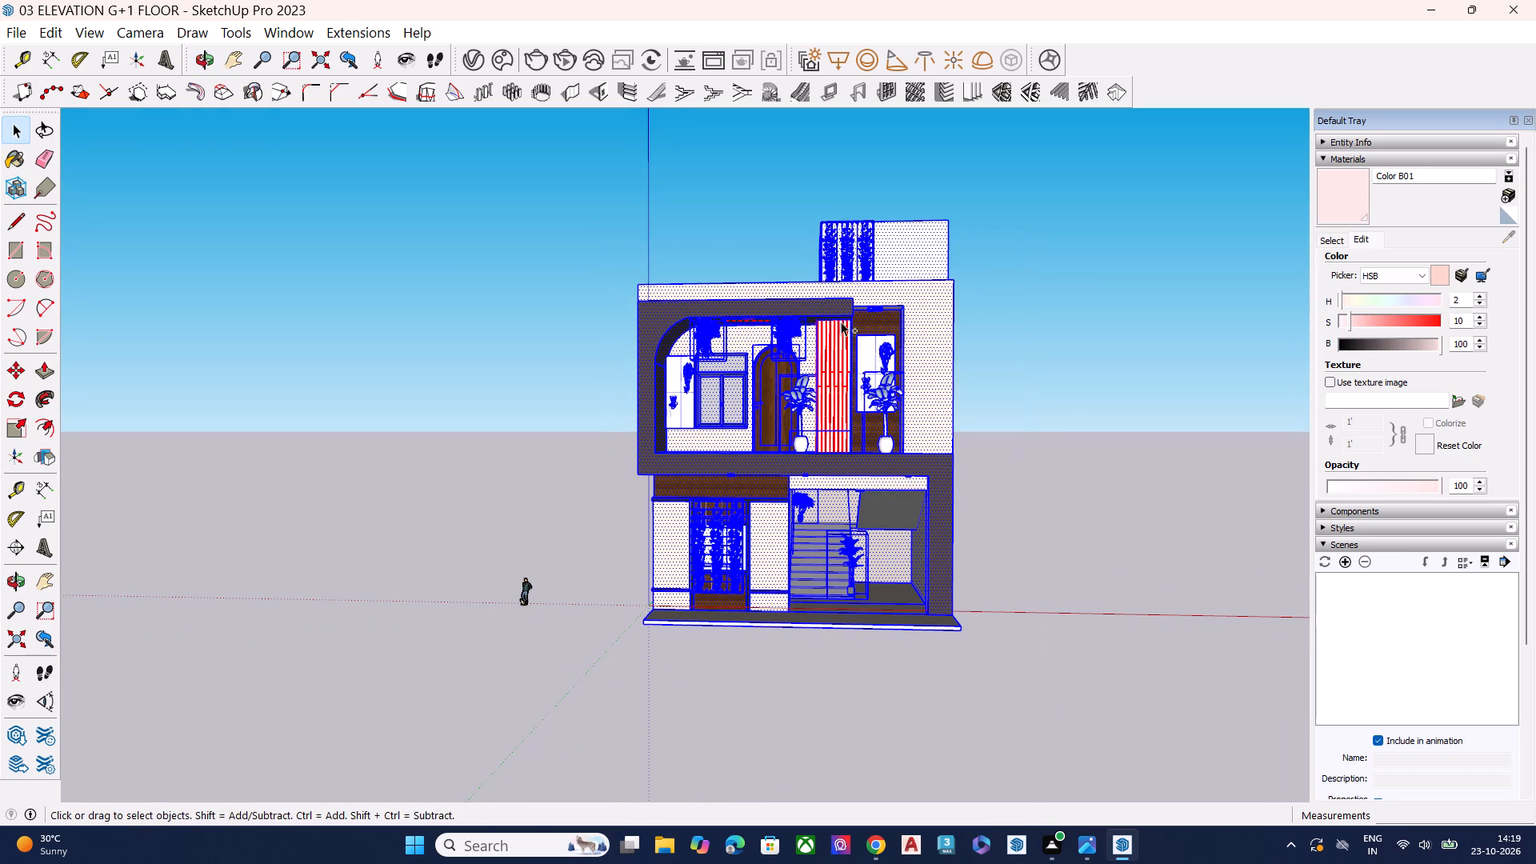
pyautogui.keyDown('ctrl'); pyautogui.scroll(4, 838, 290); pyautogui.keyUp('ctrl')
pyautogui.keyDown('ctrl'); pyautogui.moveTo(771, 150); pyautogui.dragTo(1075, 573); pyautogui.keyUp('ctrl')
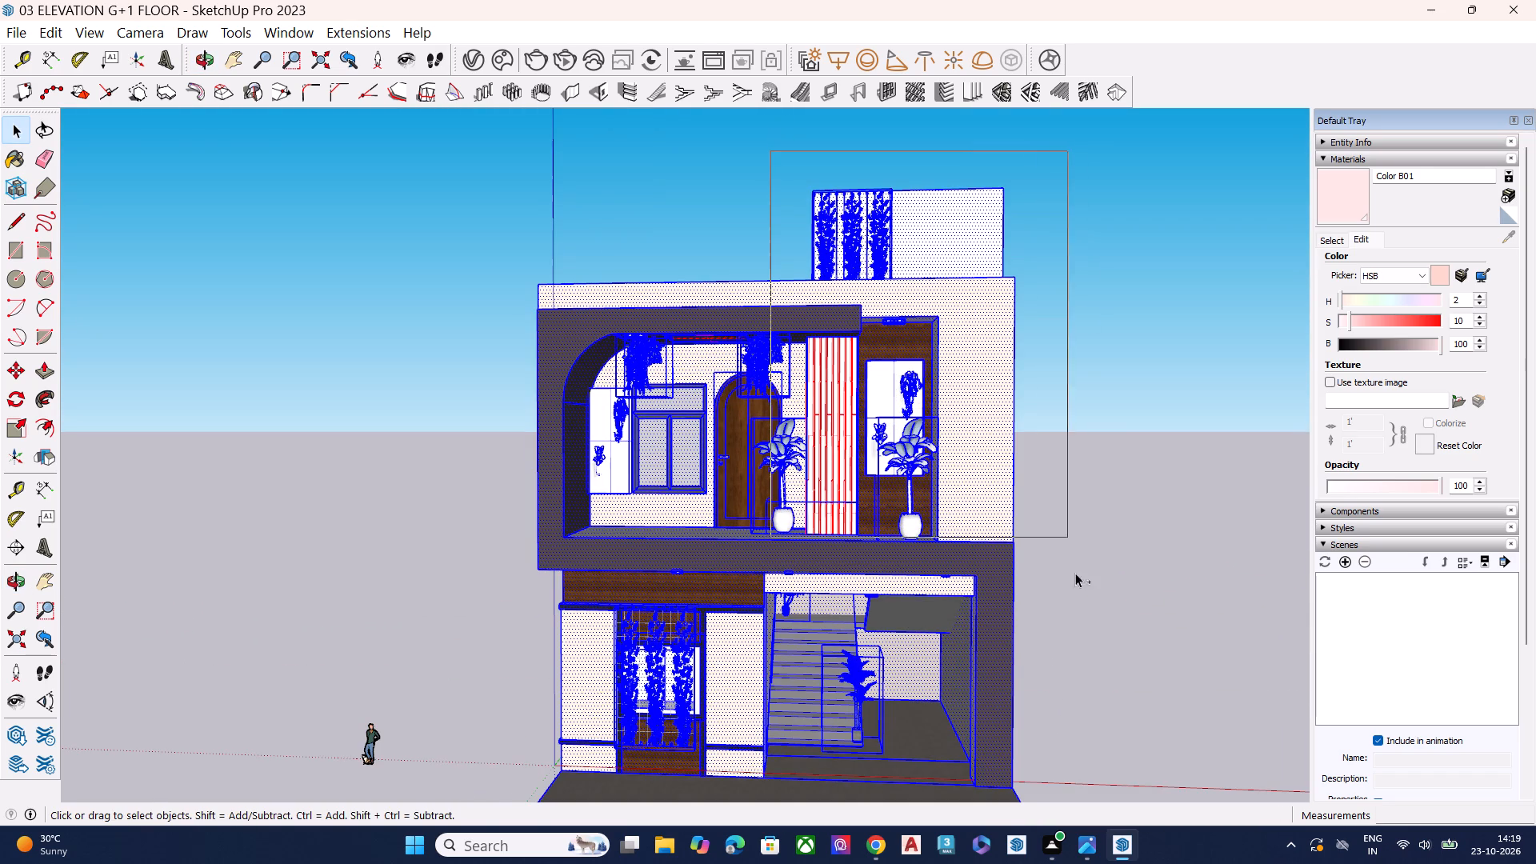
pyautogui.keyDown('ctrl'); pyautogui.moveTo(1075, 573); pyautogui.dragTo(1102, 727); pyautogui.keyUp('ctrl')
pyautogui.keyDown('ctrl'); pyautogui.scroll(-4, 1086, 630); pyautogui.keyUp('ctrl')
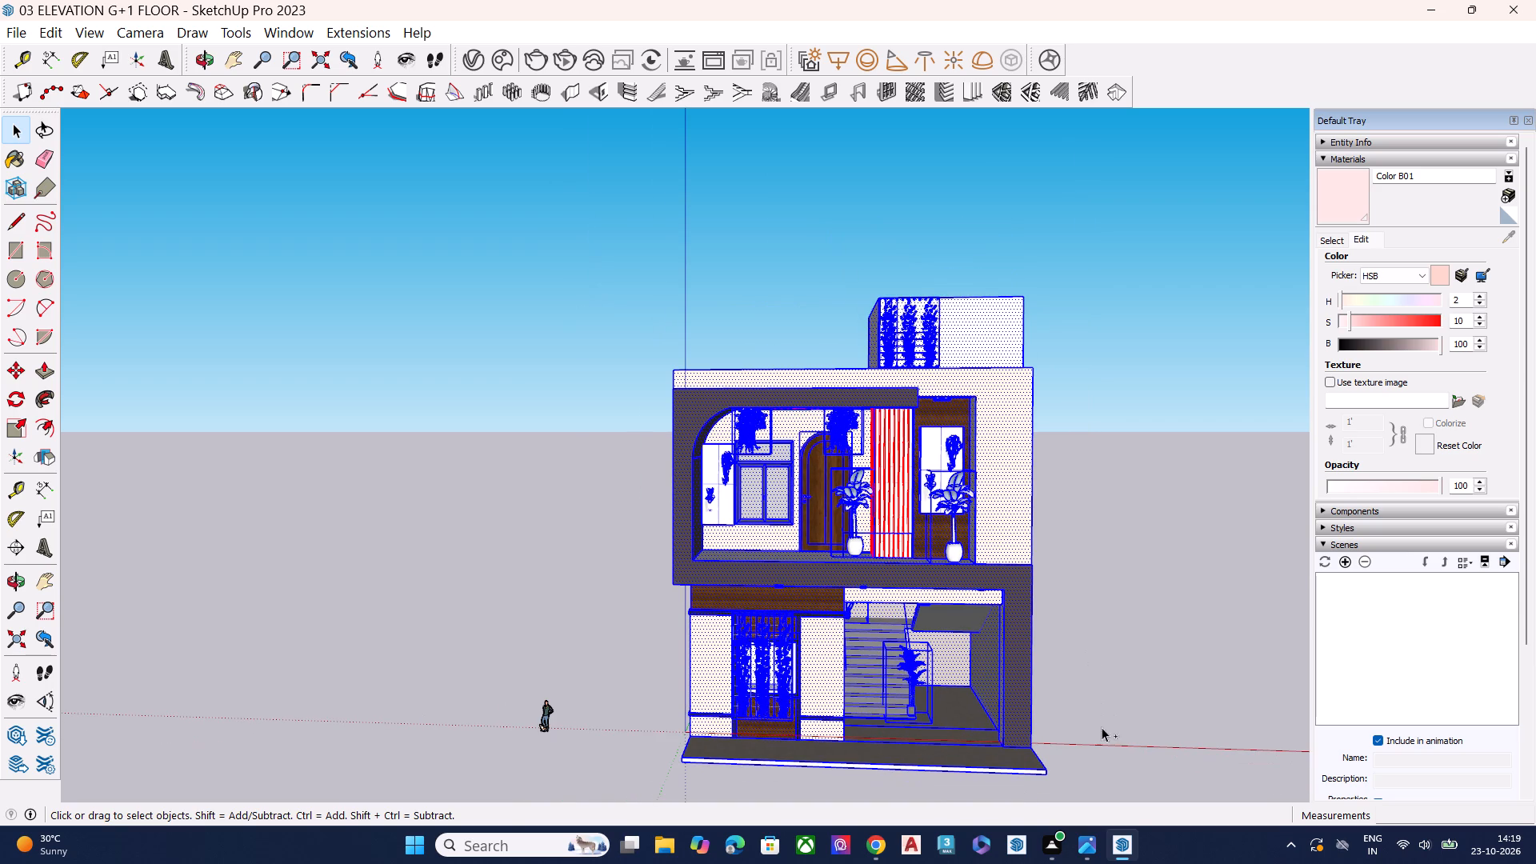
pyautogui.keyDown('ctrl'); pyautogui.moveTo(1102, 727); pyautogui.dragTo(1121, 694); pyautogui.keyUp('ctrl')
pyautogui.keyDown('ctrl'); pyautogui.moveTo(657, 241); pyautogui.dragTo(1081, 795); pyautogui.keyUp('ctrl')
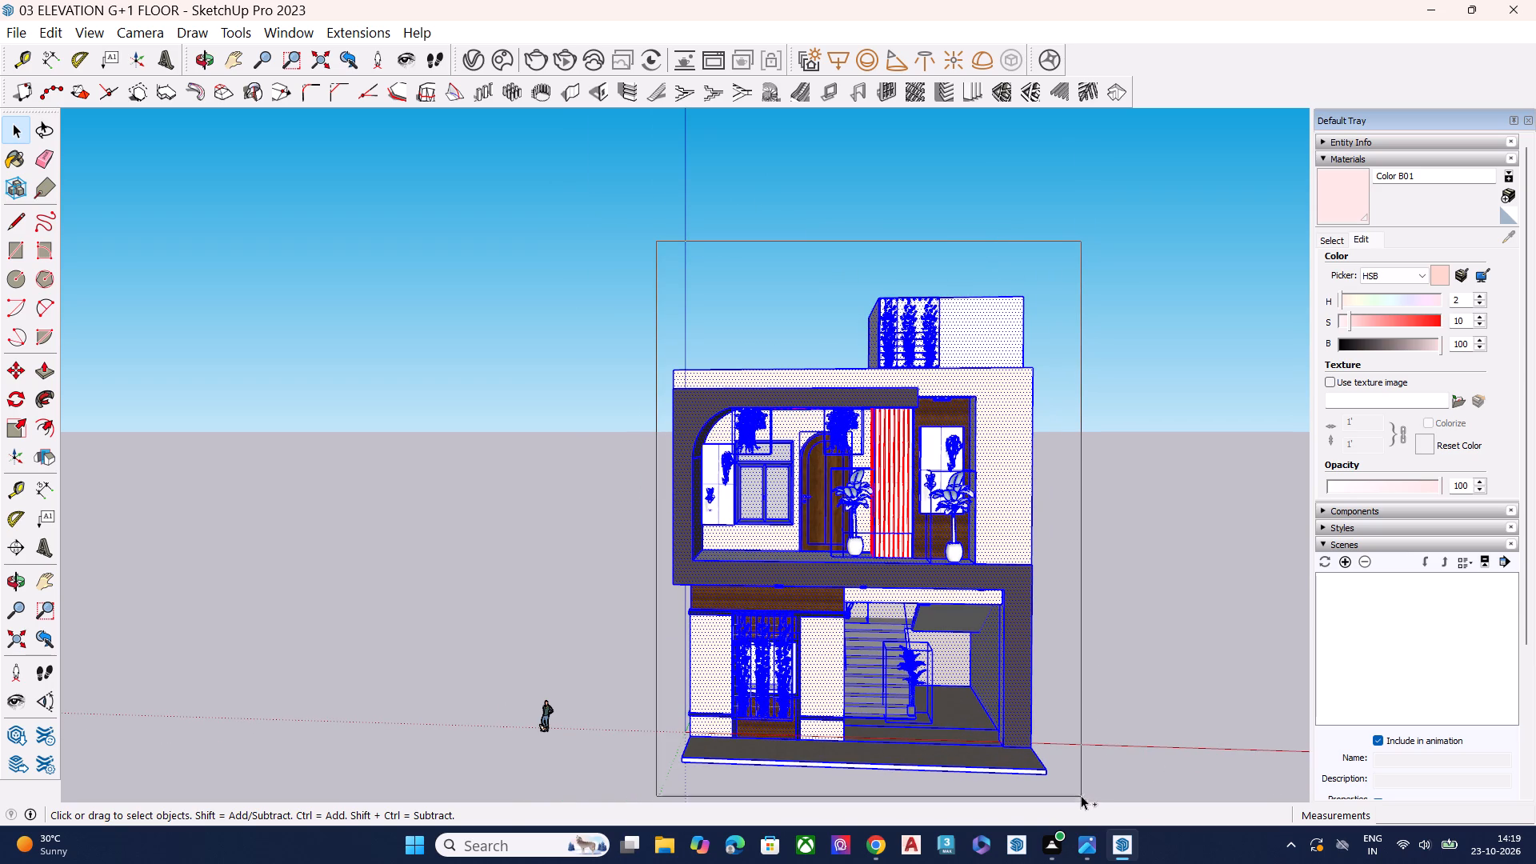
pyautogui.keyDown('ctrl'); pyautogui.moveTo(1081, 795); pyautogui.dragTo(1074, 786); pyautogui.keyUp('ctrl')
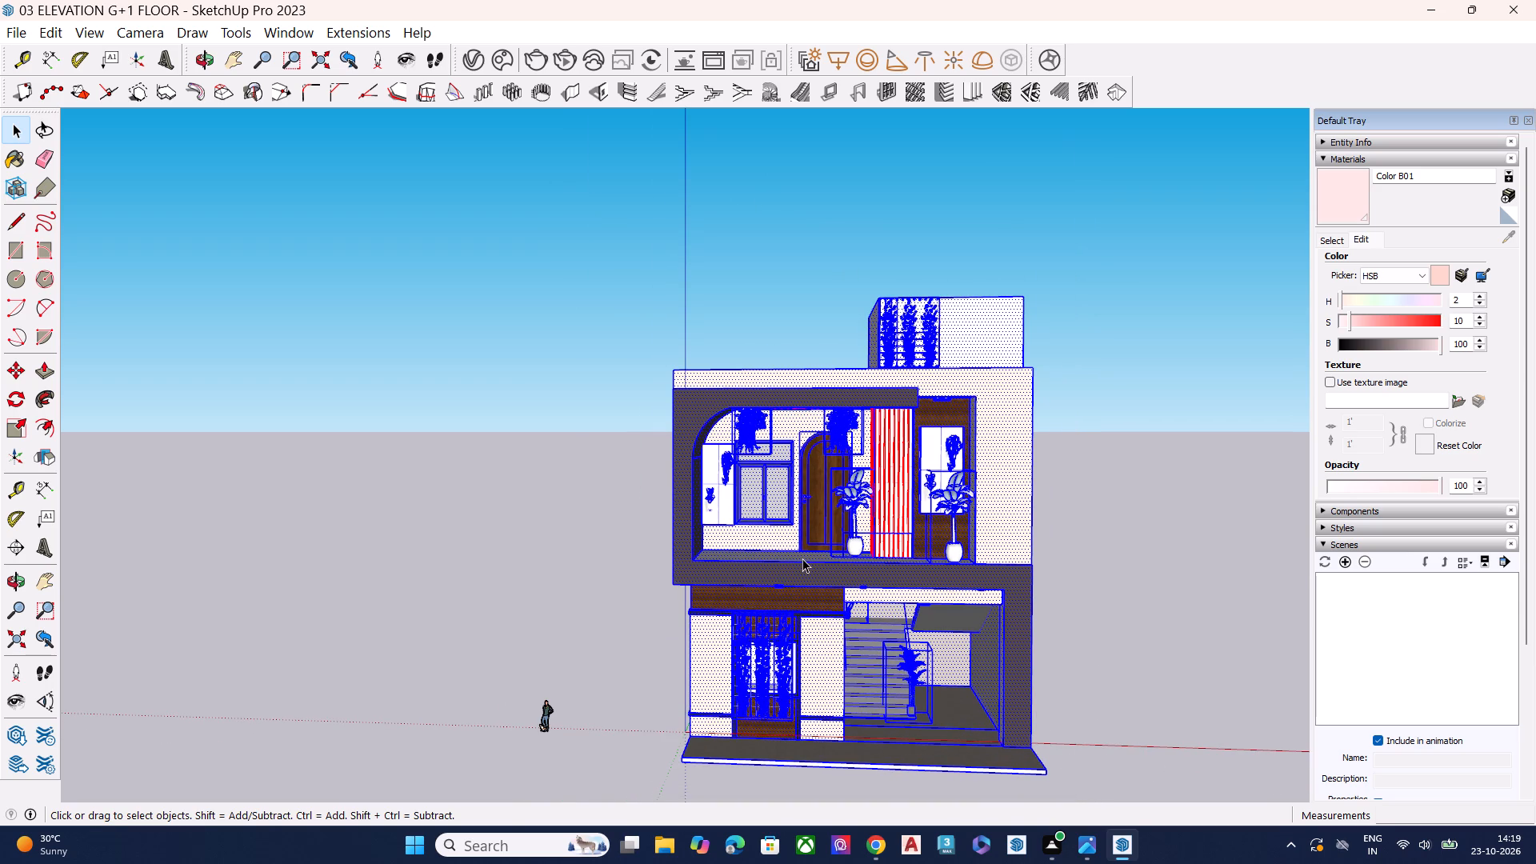
pyautogui.press('s')
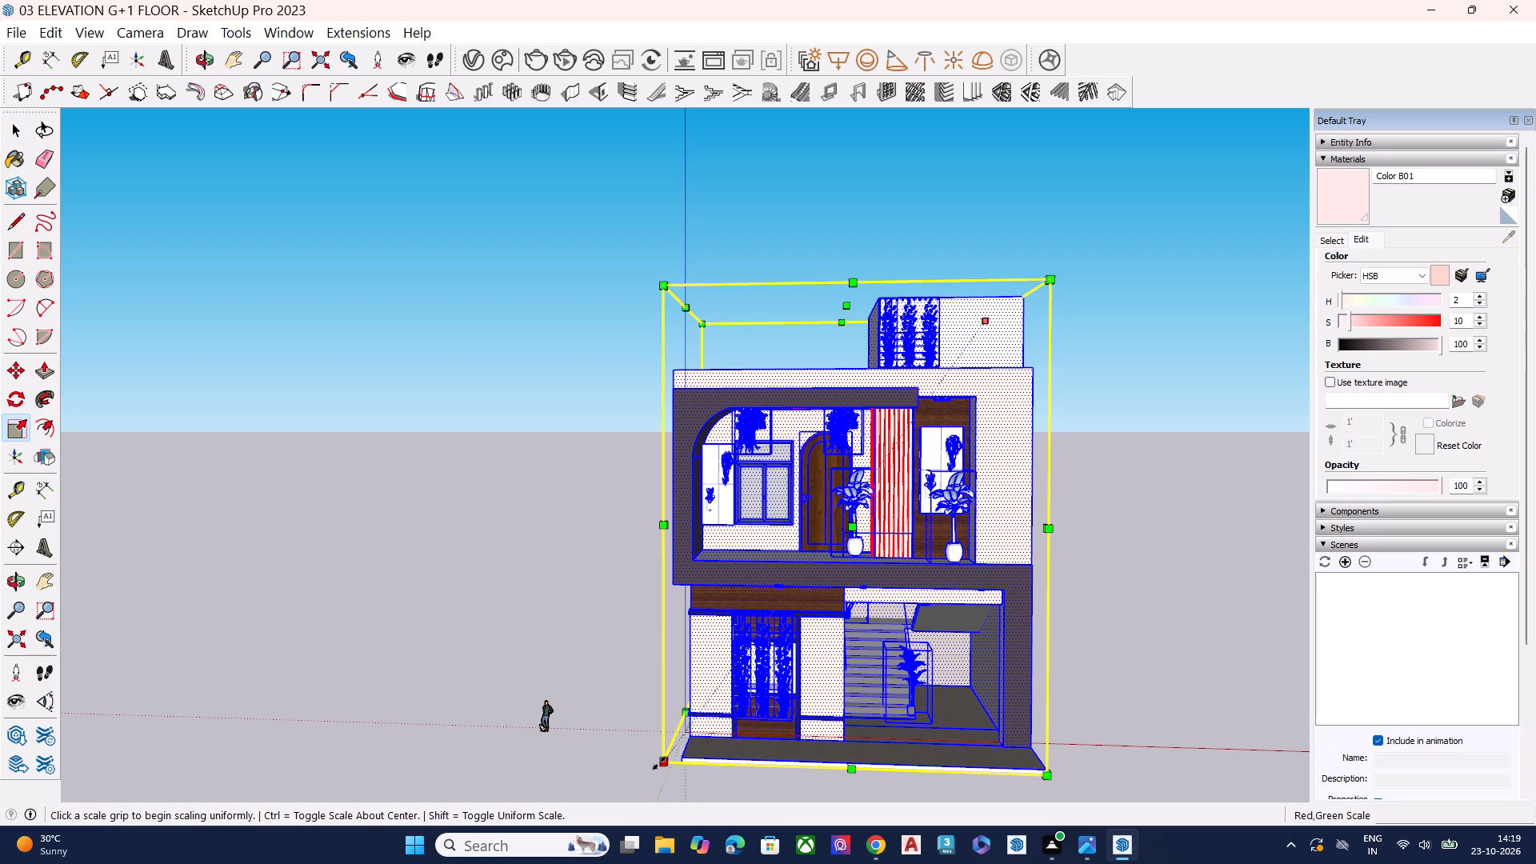
pyautogui.moveTo(659, 763); pyautogui.dragTo(767, 629)
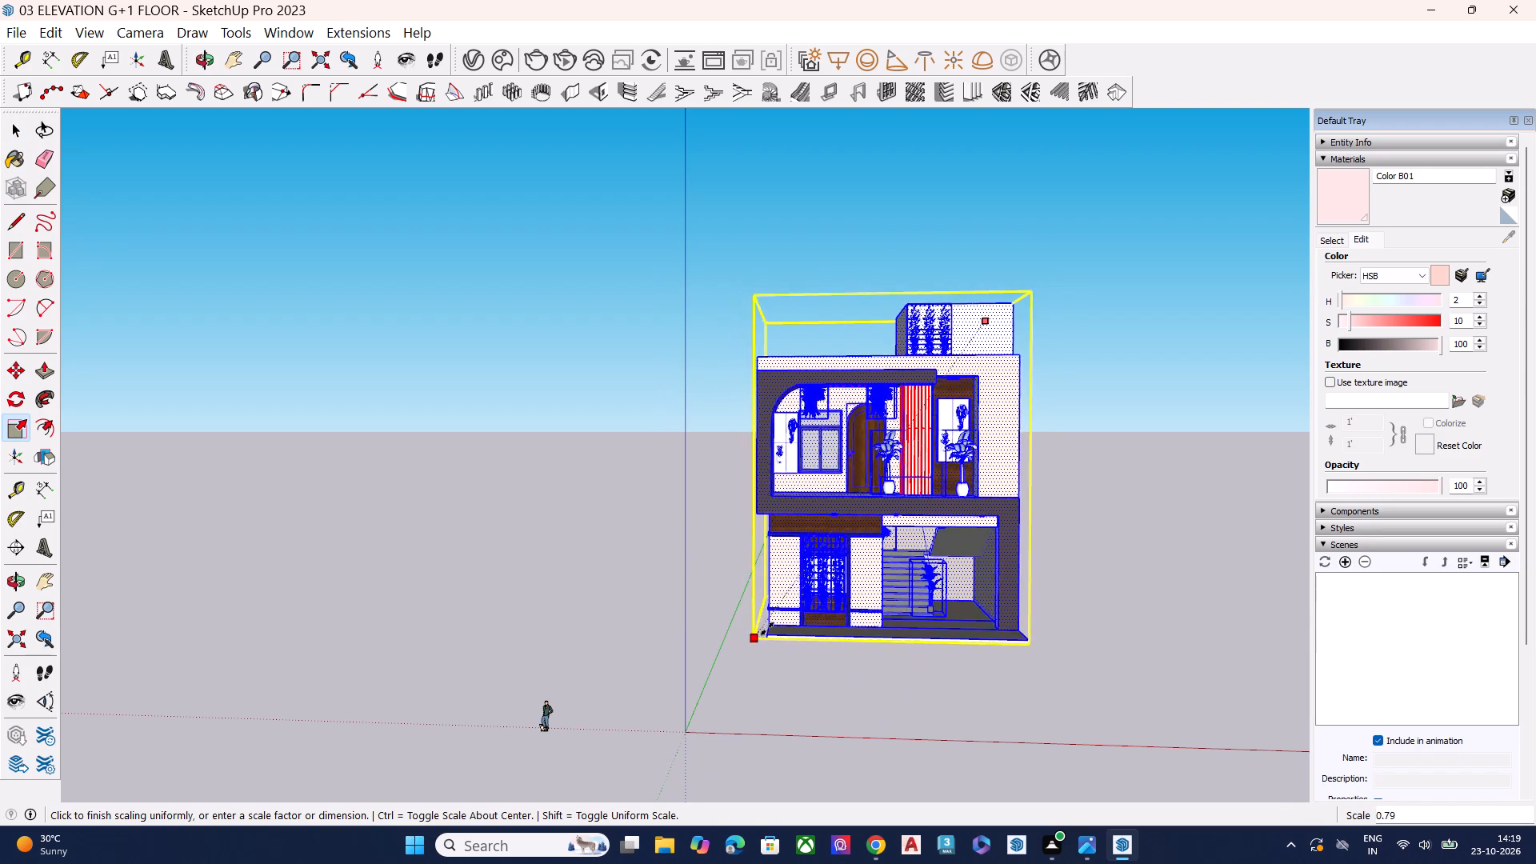
pyautogui.moveTo(767, 629); pyautogui.dragTo(829, 516)
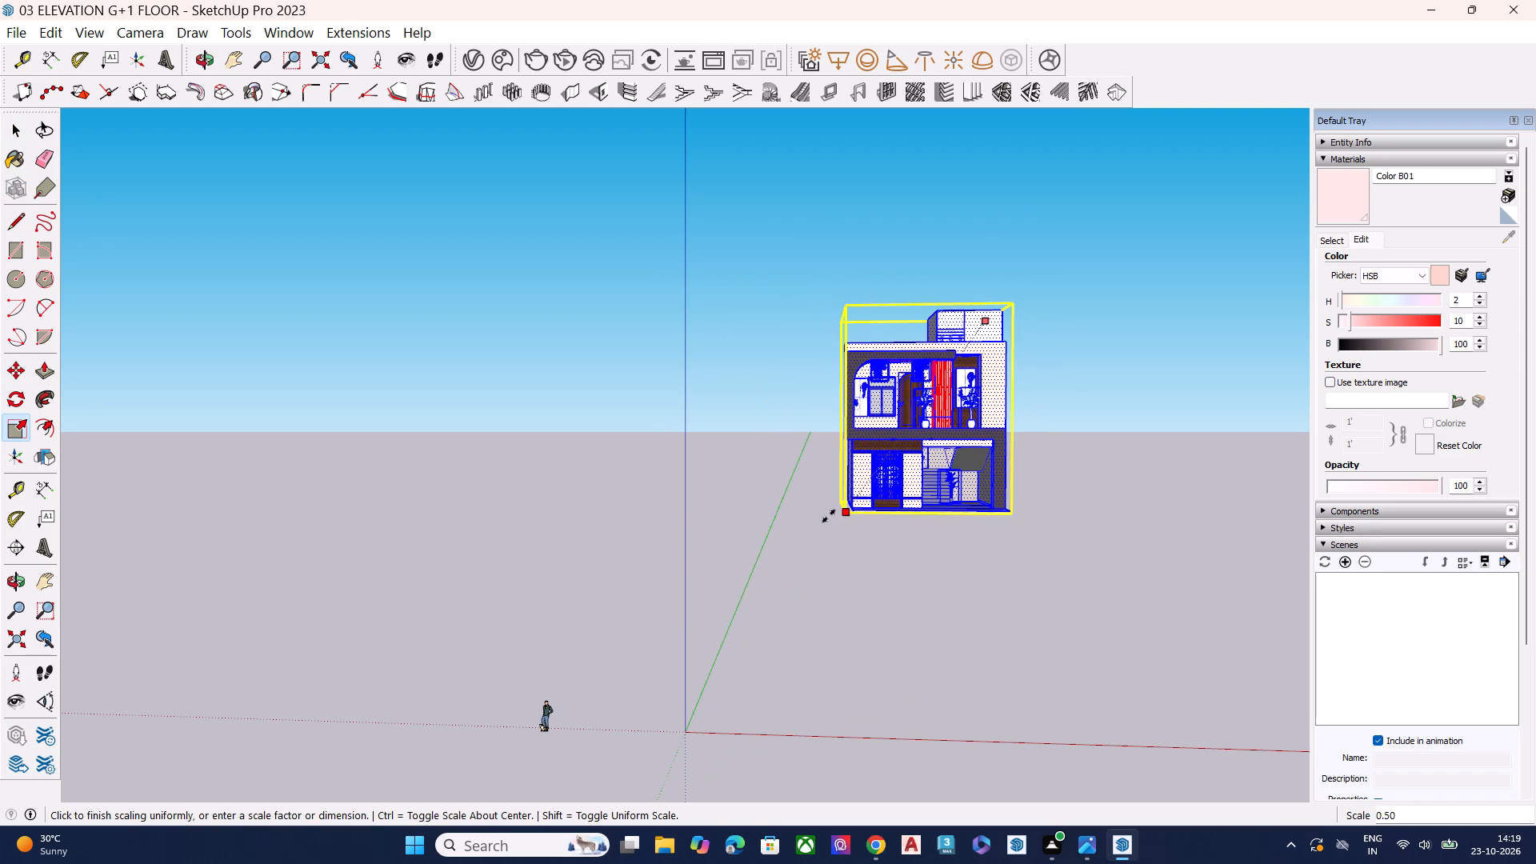
pyautogui.moveTo(829, 516); pyautogui.dragTo(820, 527)
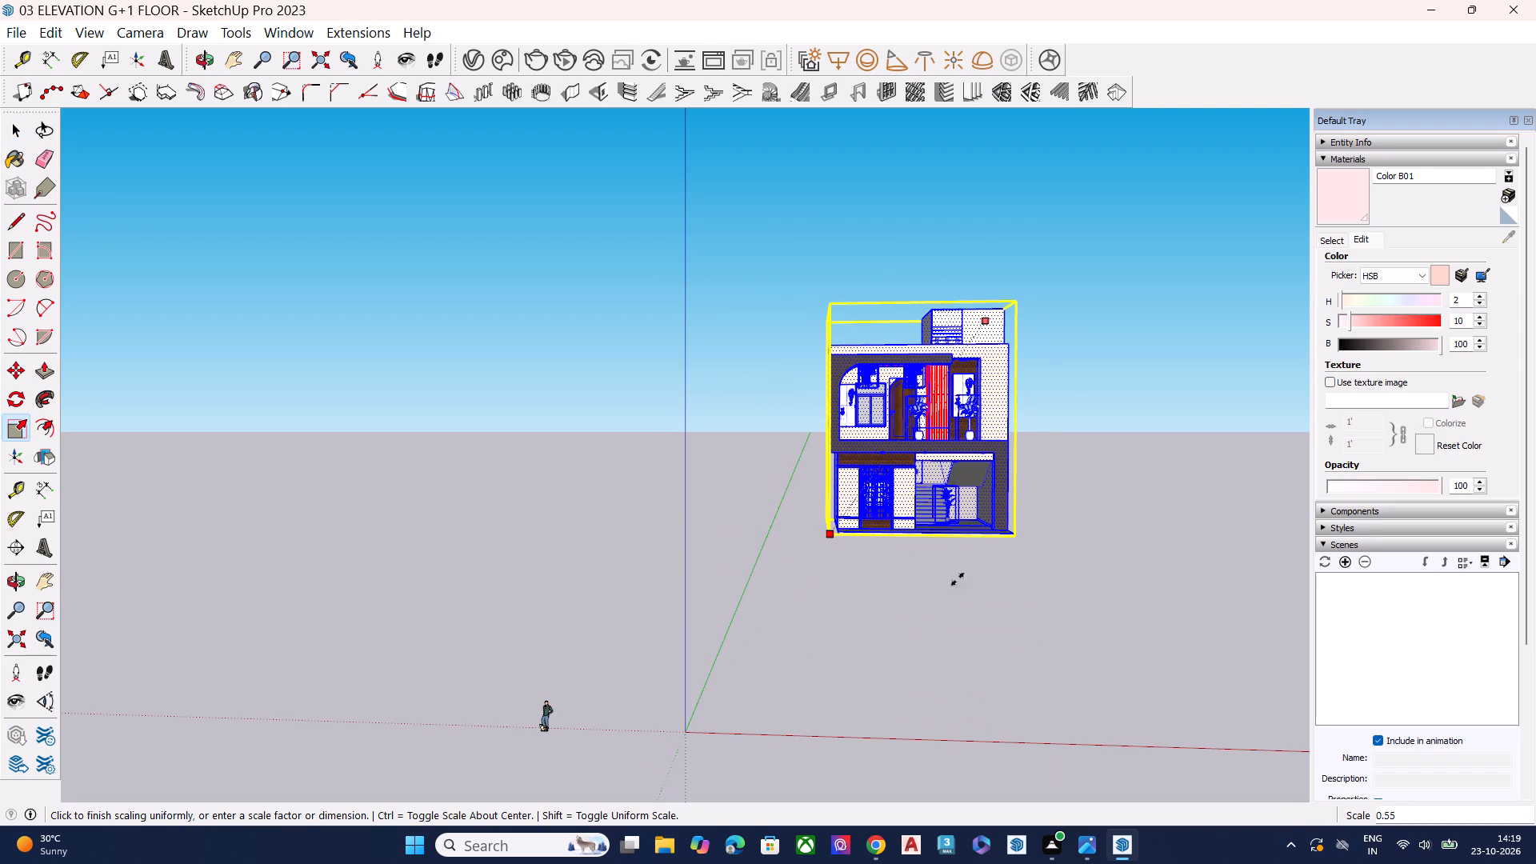
pyautogui.press('space')
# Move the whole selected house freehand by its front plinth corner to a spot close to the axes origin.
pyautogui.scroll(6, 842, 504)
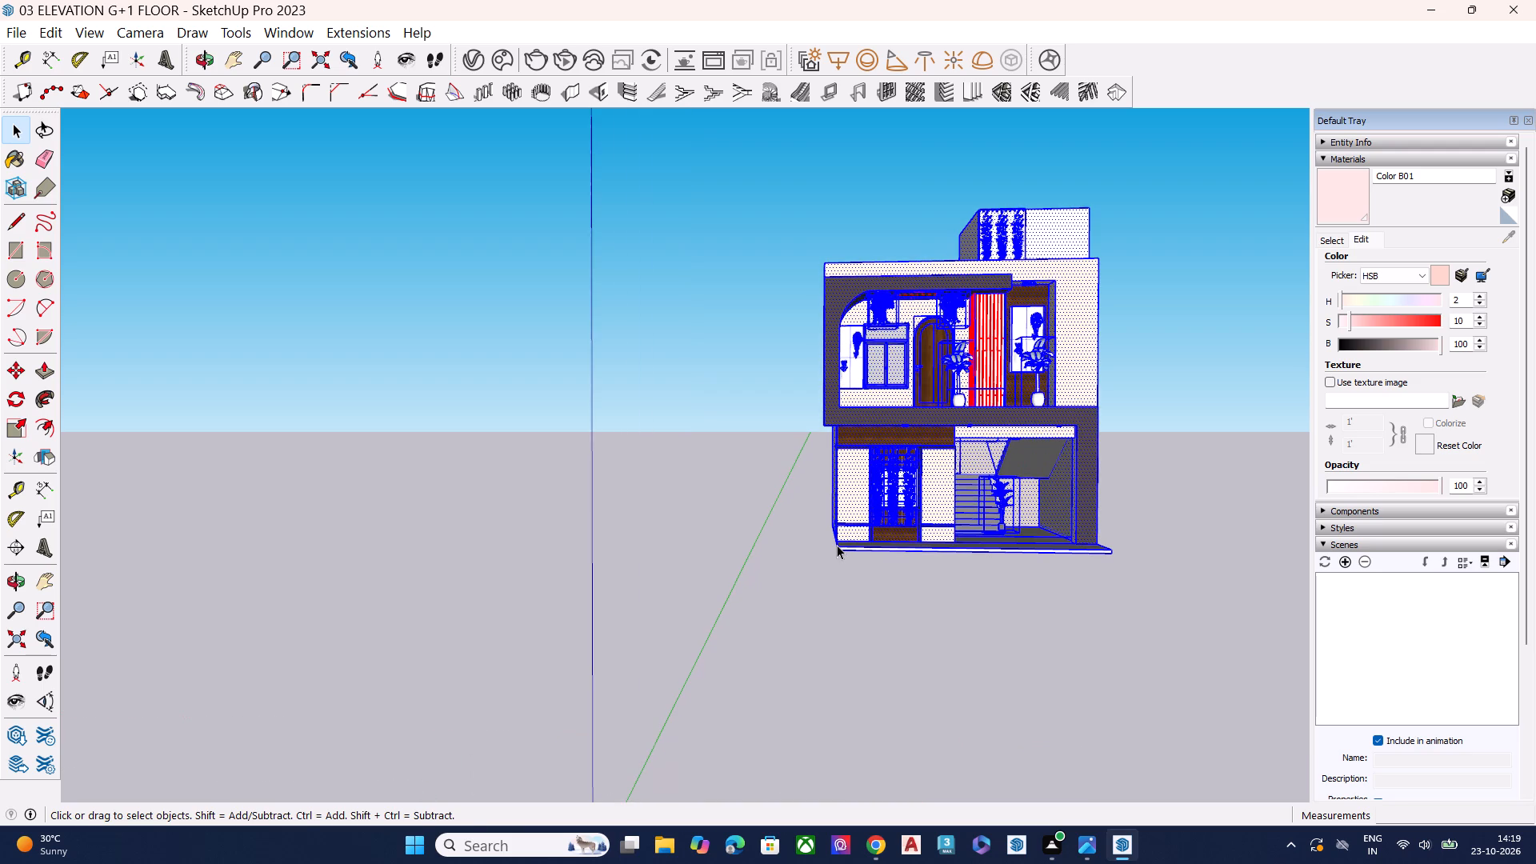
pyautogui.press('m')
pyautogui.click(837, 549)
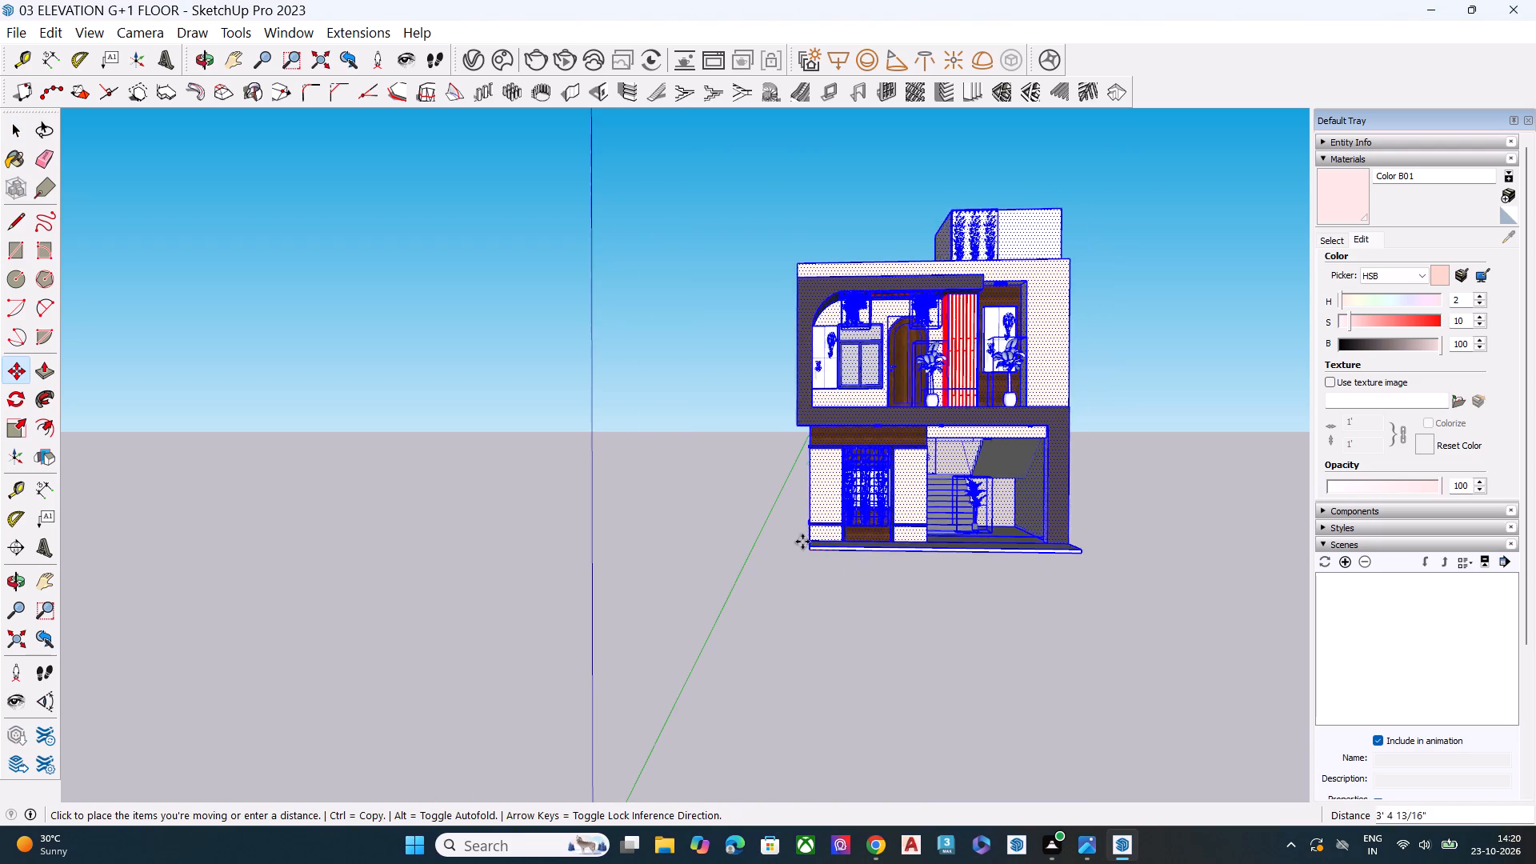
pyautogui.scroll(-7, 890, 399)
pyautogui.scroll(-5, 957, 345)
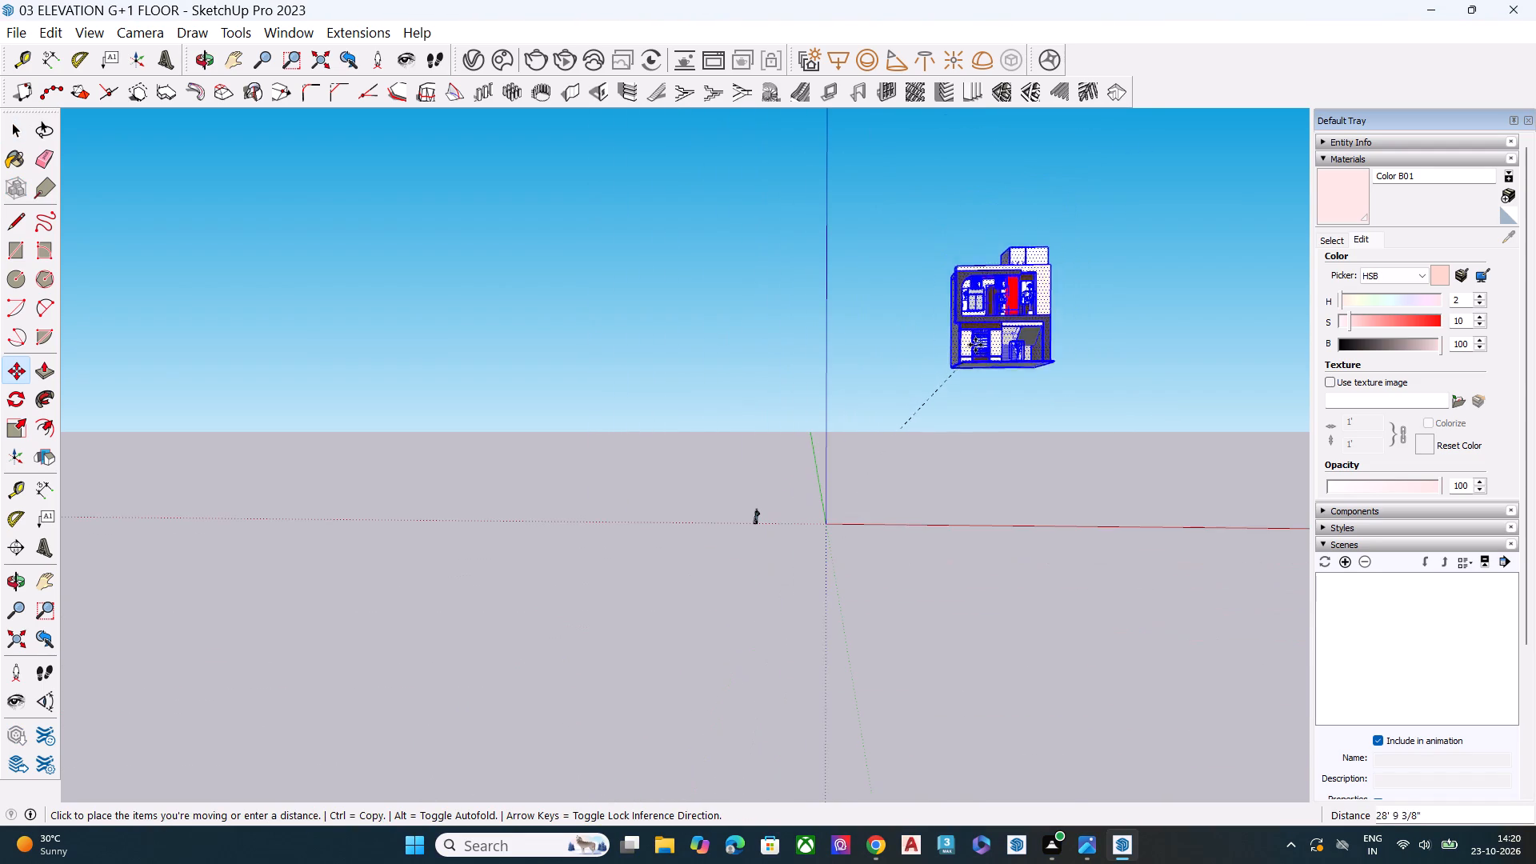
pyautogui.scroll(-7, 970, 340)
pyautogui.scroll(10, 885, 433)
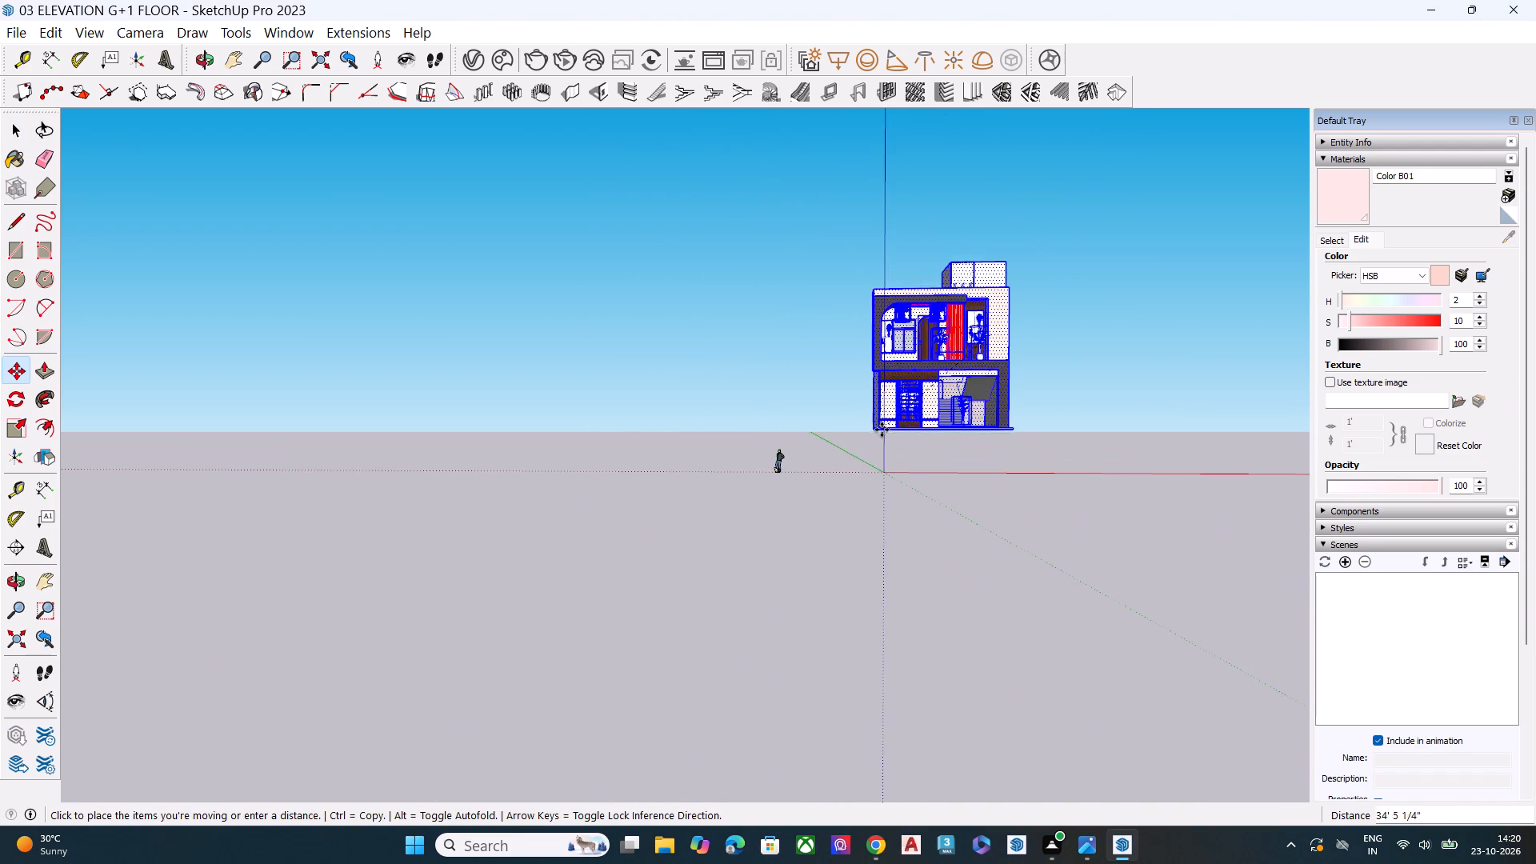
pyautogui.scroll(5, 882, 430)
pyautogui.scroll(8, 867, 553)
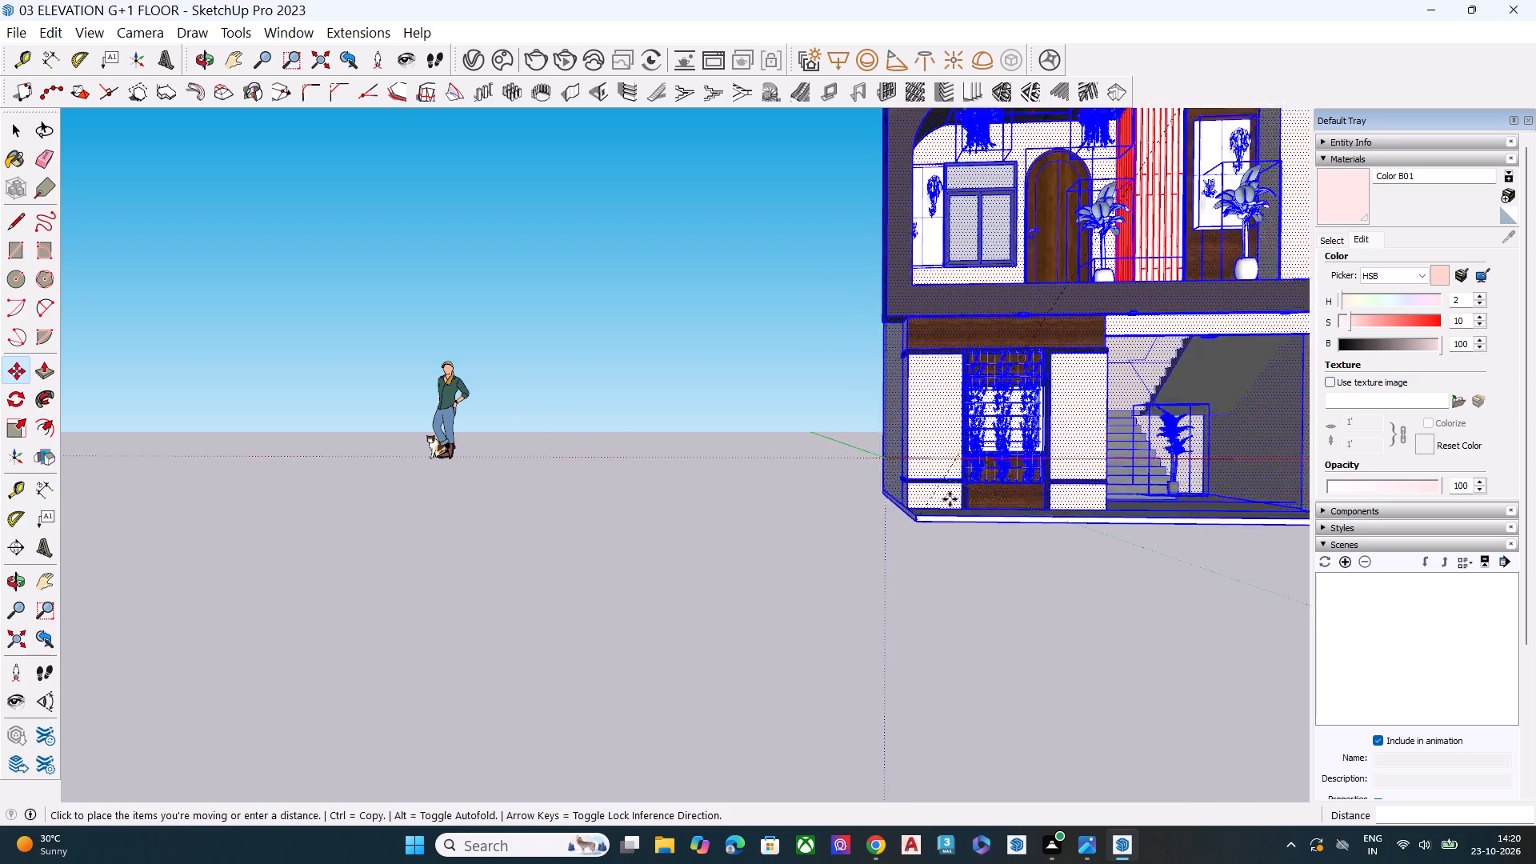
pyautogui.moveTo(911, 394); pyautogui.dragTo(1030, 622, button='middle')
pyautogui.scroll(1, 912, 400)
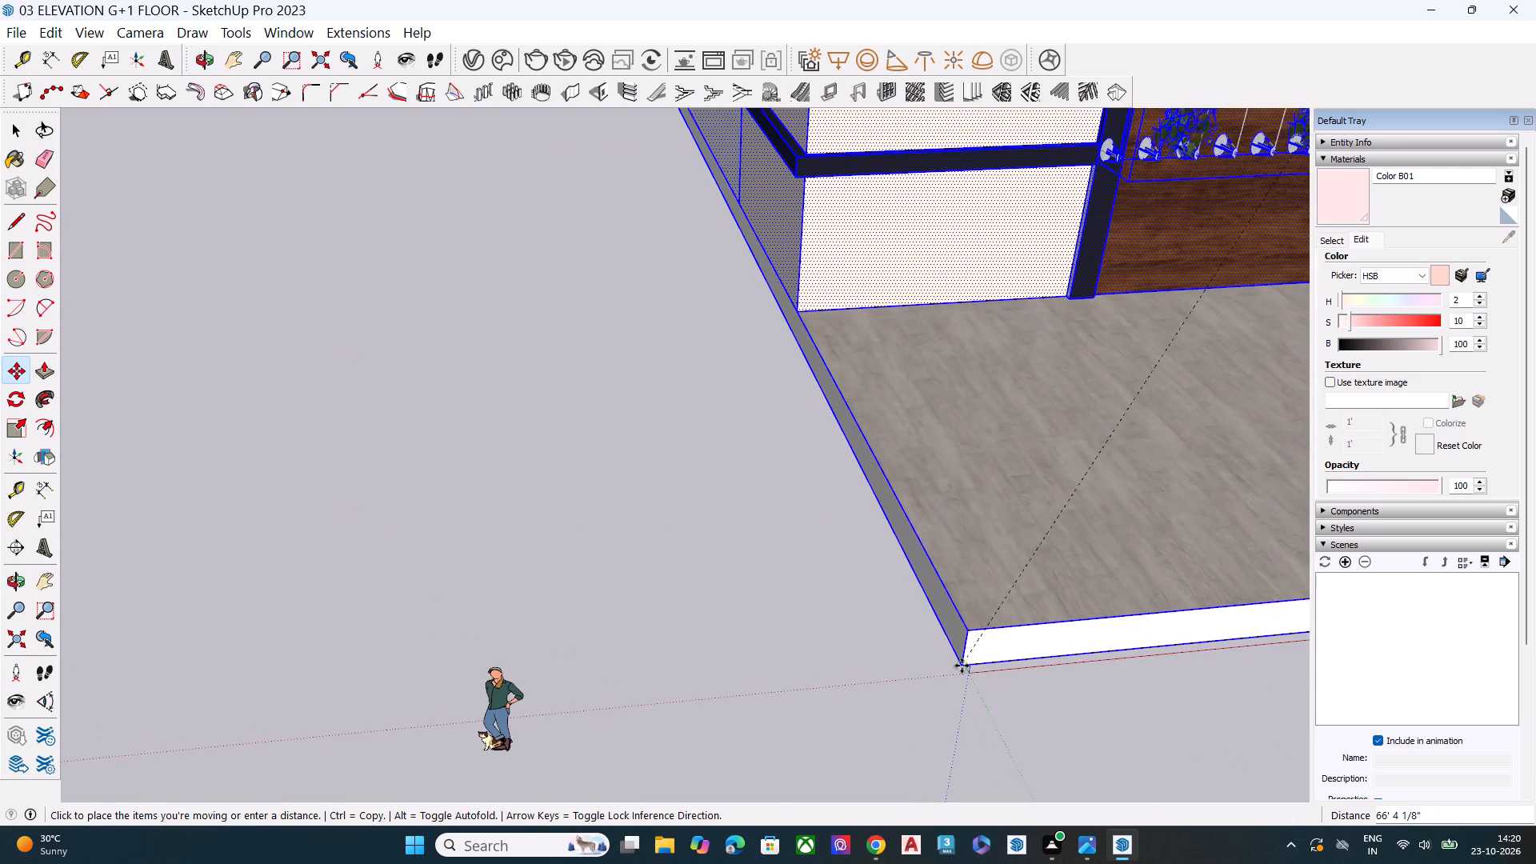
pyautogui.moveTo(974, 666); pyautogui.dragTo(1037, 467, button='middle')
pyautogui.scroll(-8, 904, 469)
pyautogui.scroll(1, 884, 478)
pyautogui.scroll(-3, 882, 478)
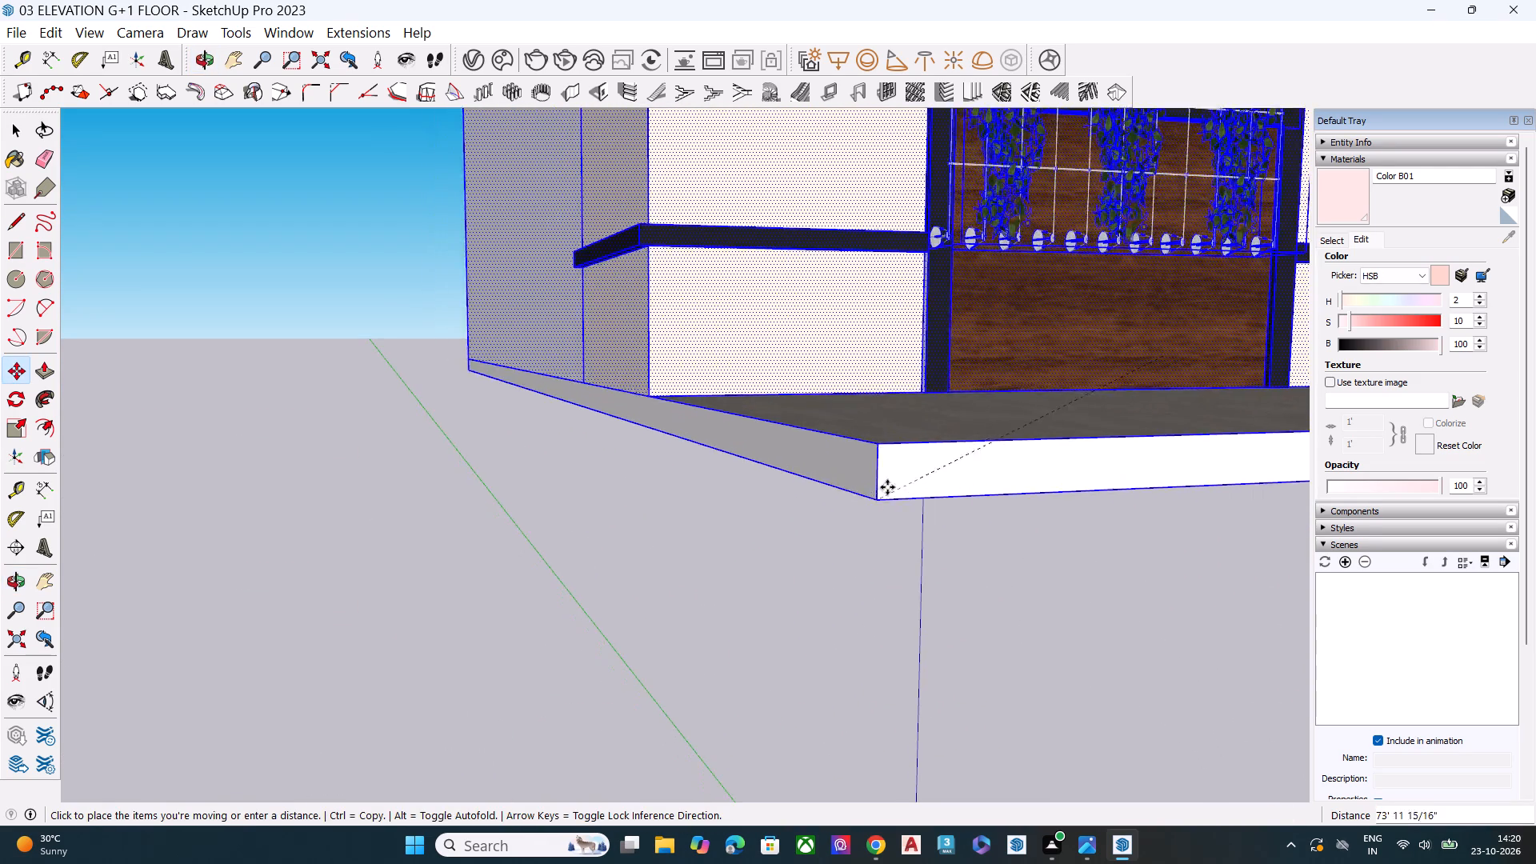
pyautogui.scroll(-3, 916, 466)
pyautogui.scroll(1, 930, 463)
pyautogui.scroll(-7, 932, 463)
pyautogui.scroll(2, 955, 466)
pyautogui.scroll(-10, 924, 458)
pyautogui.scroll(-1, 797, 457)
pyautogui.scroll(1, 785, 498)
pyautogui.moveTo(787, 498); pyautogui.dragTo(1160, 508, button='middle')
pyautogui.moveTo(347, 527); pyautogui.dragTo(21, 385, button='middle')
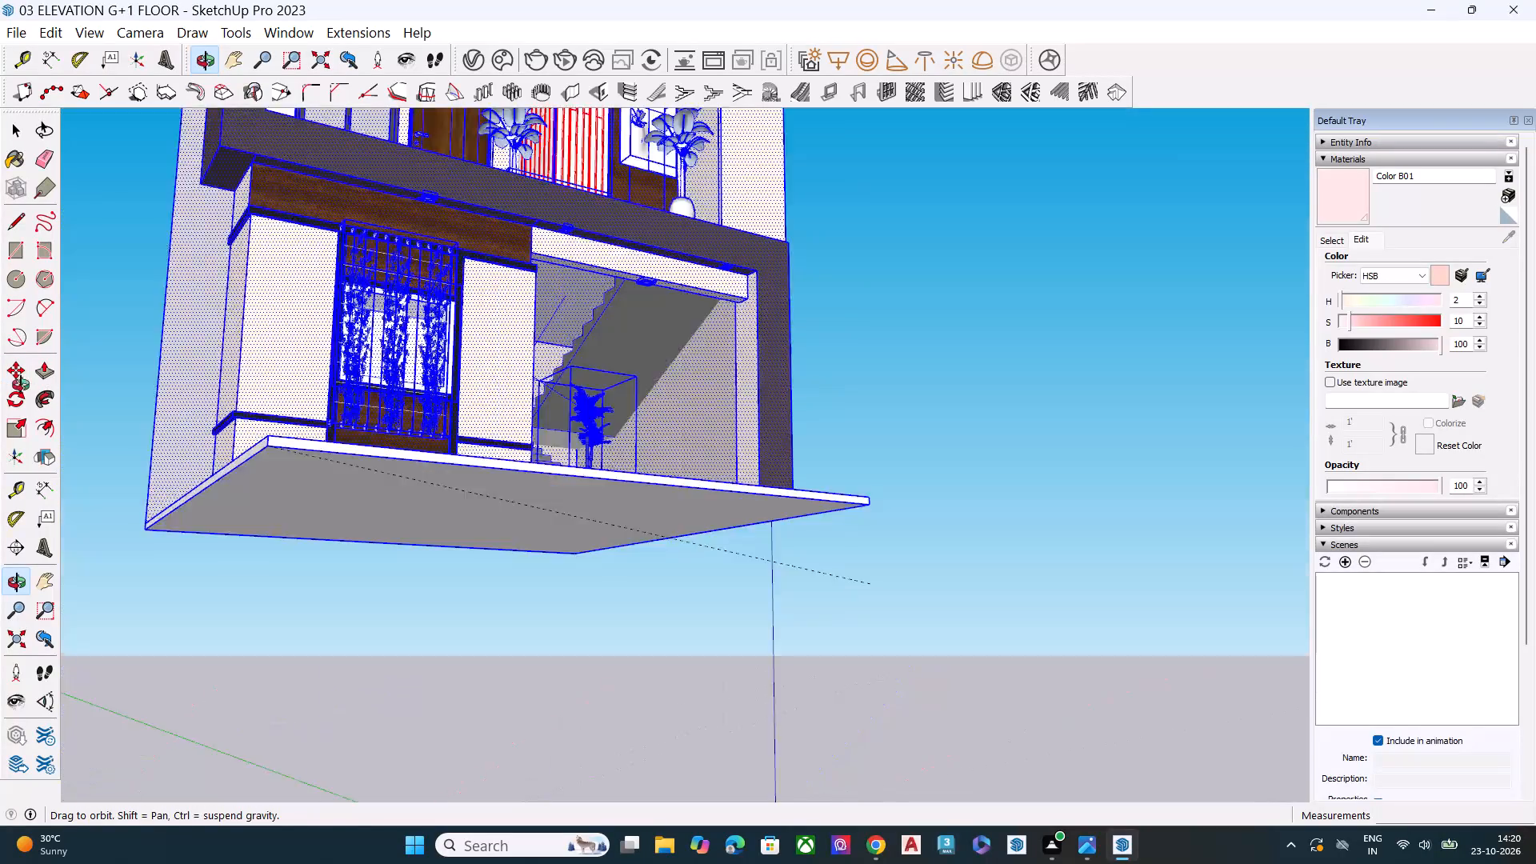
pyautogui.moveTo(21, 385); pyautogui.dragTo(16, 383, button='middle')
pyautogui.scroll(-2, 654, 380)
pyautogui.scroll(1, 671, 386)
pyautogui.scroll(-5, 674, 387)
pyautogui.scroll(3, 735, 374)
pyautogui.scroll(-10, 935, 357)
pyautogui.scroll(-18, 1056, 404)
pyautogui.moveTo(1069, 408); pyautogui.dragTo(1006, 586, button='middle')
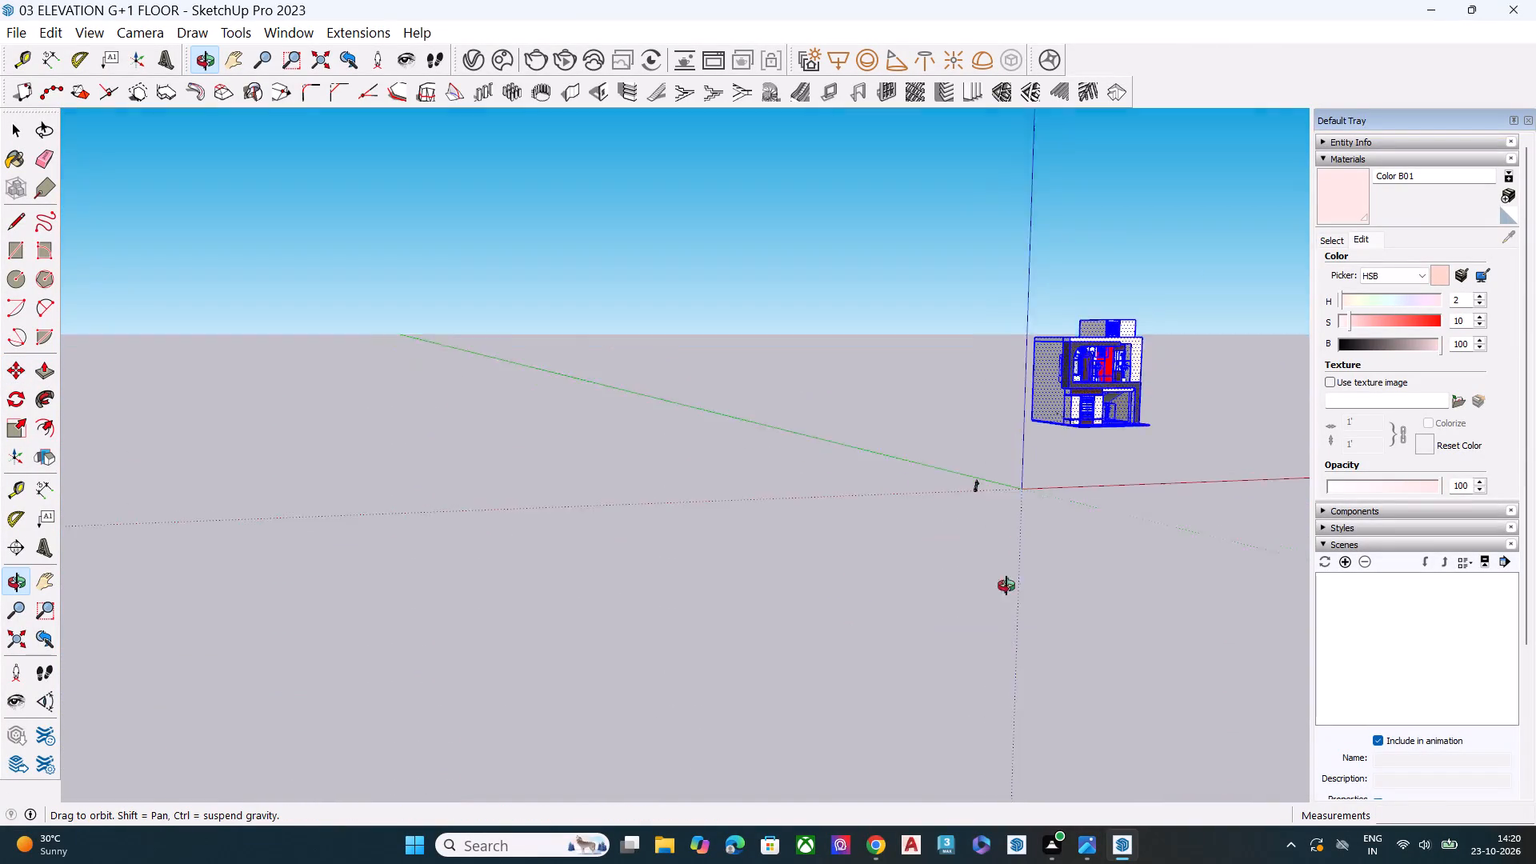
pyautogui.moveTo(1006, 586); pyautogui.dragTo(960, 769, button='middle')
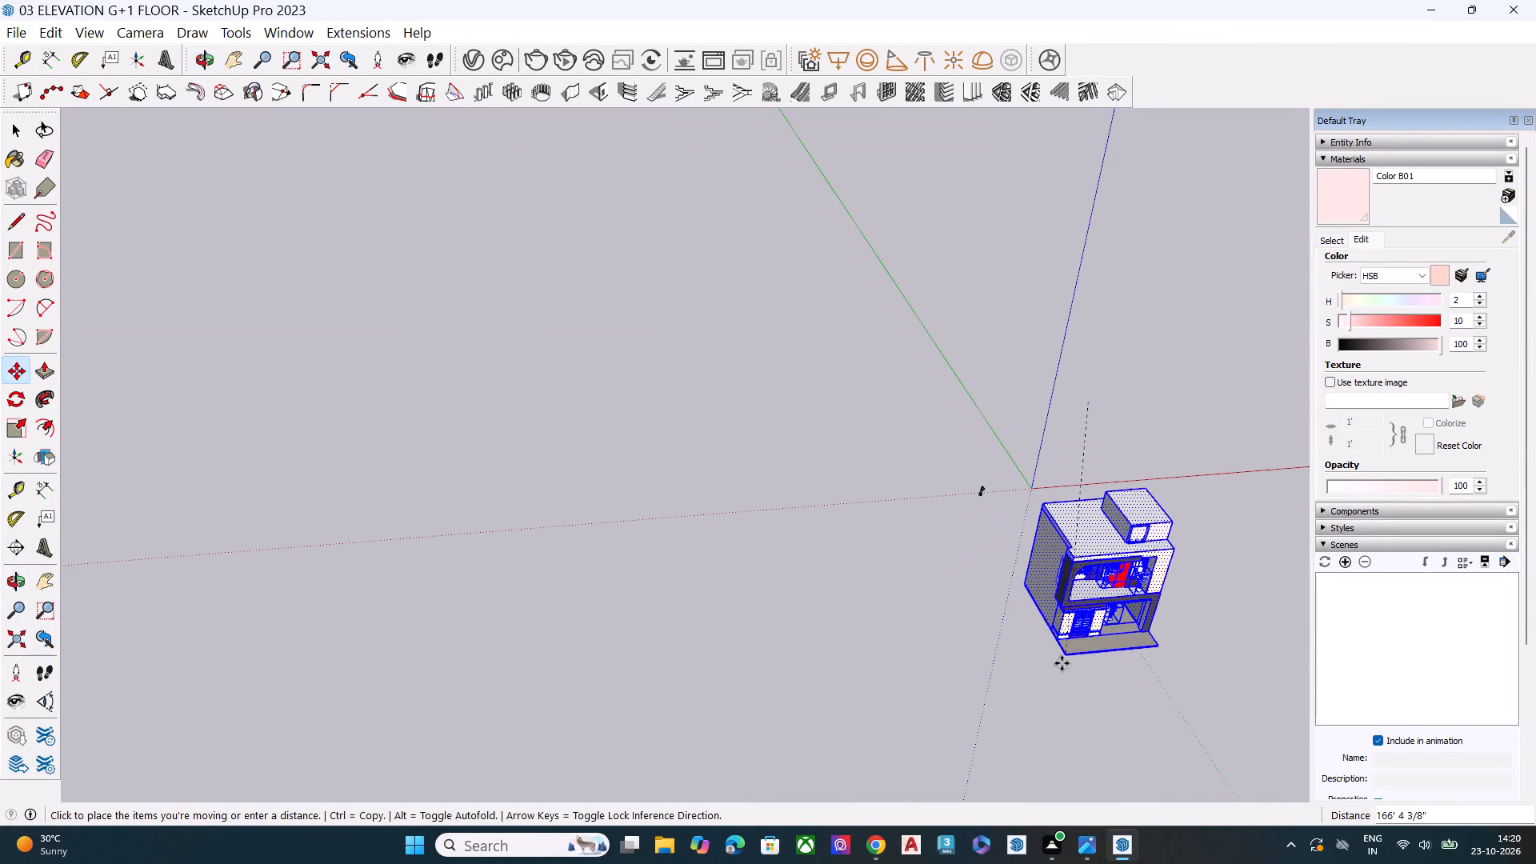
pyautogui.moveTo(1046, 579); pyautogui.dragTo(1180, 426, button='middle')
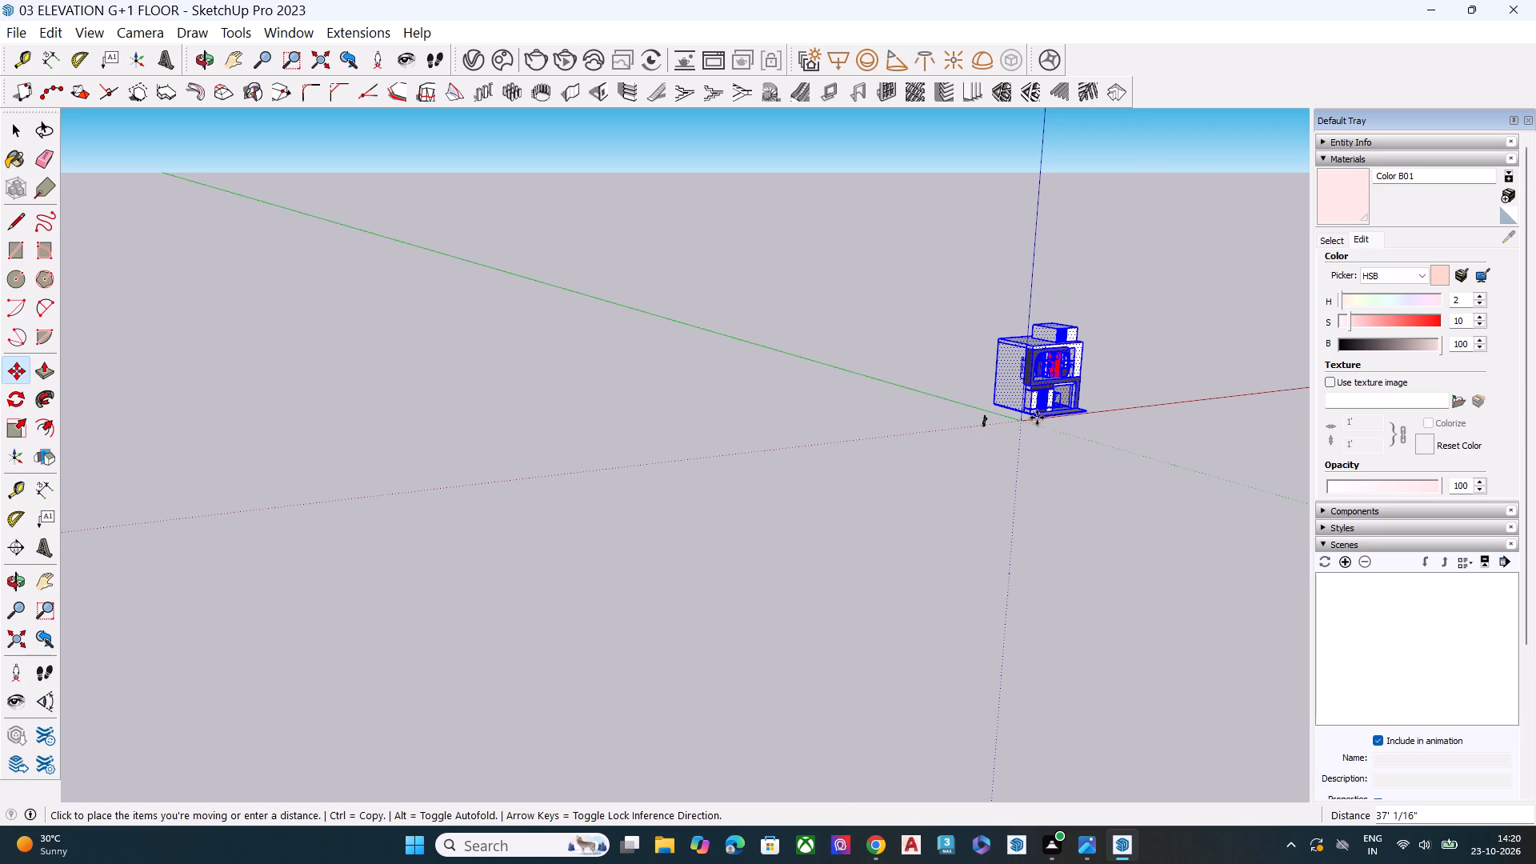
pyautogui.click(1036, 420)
# Move the selected house by the bottom front corner of its plinth onto the axes origin, and clear the selection.
pyautogui.scroll(3, 1067, 363)
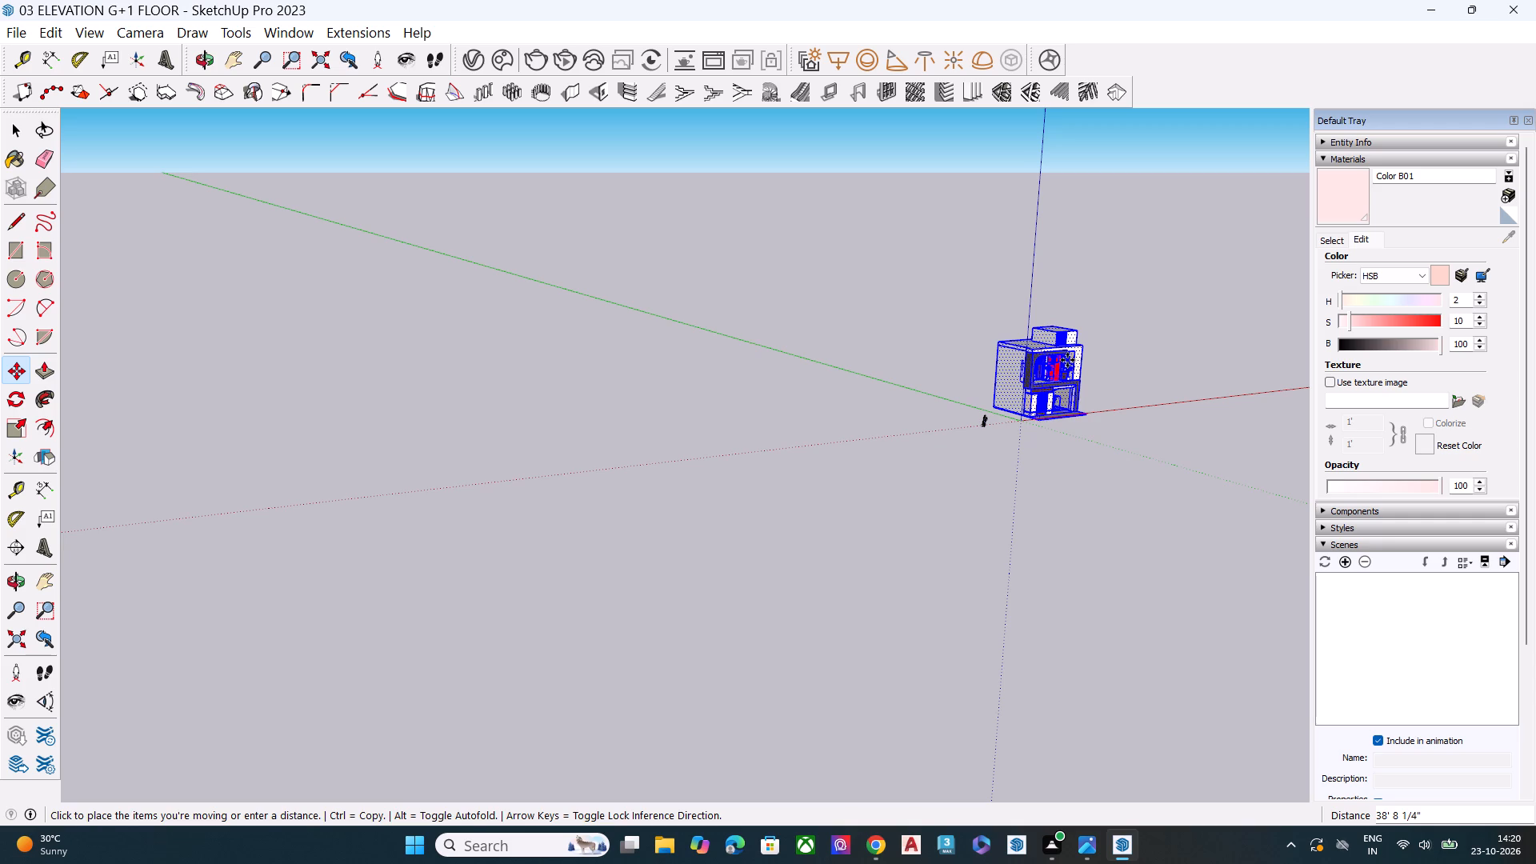
pyautogui.scroll(12, 1067, 360)
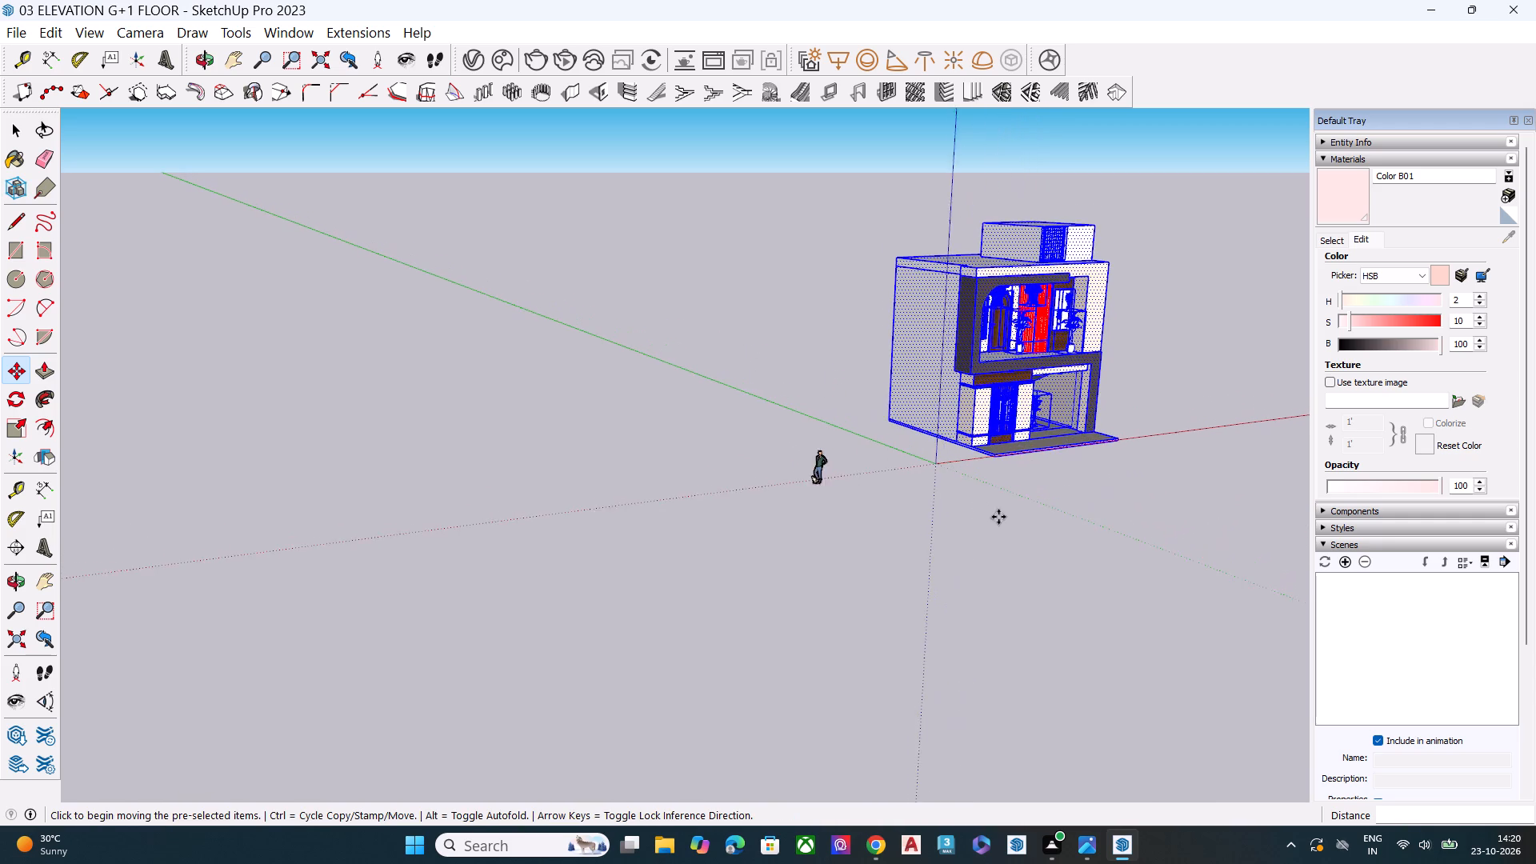
pyautogui.scroll(8, 938, 467)
pyautogui.moveTo(970, 490); pyautogui.dragTo(1005, 540, button='middle')
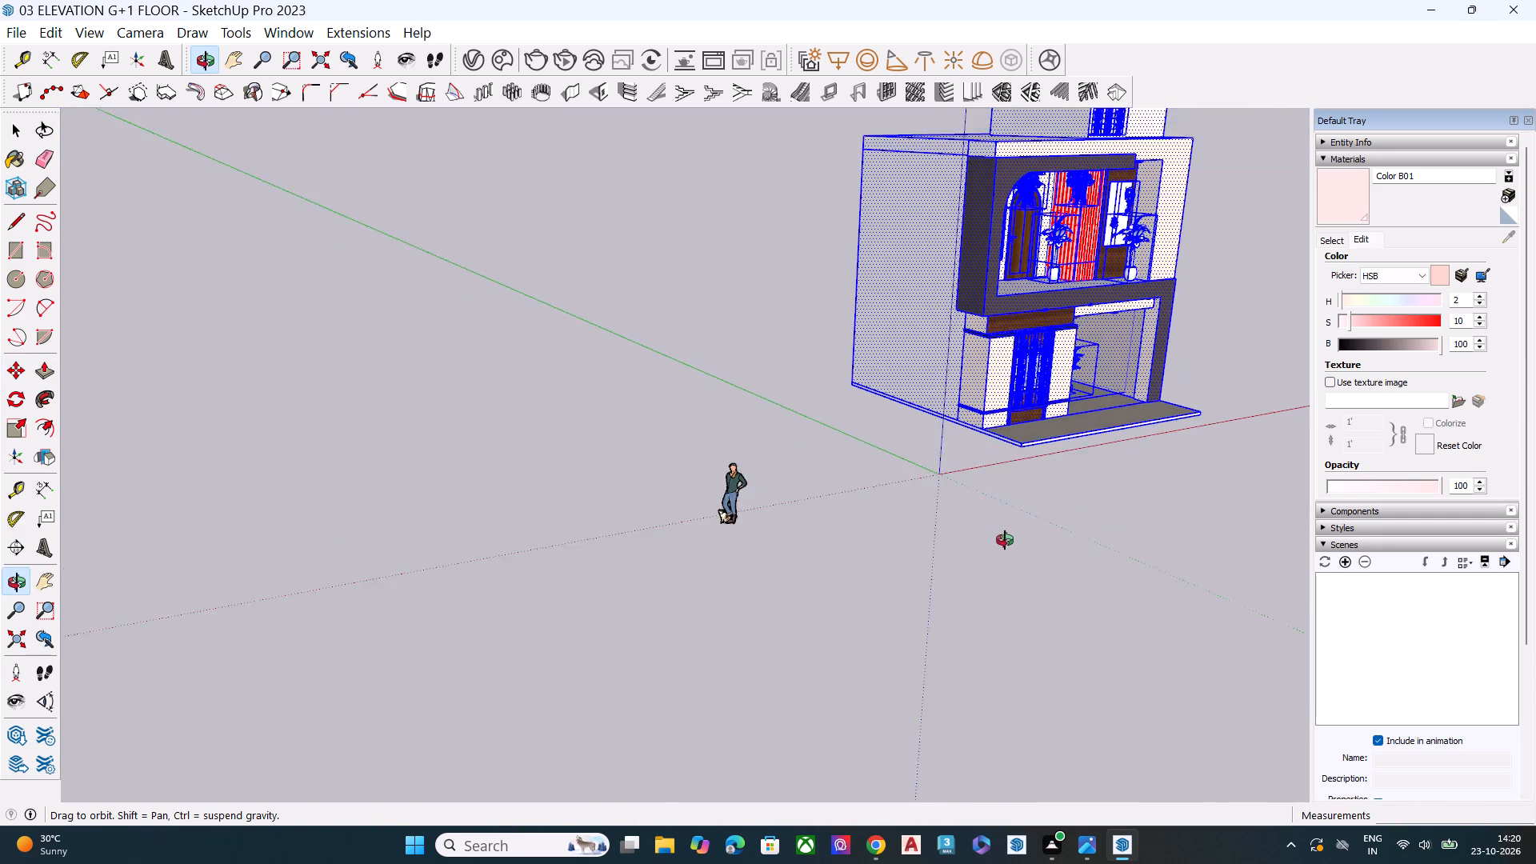
pyautogui.moveTo(1005, 540); pyautogui.dragTo(1021, 566, button='middle')
pyautogui.scroll(12, 1017, 464)
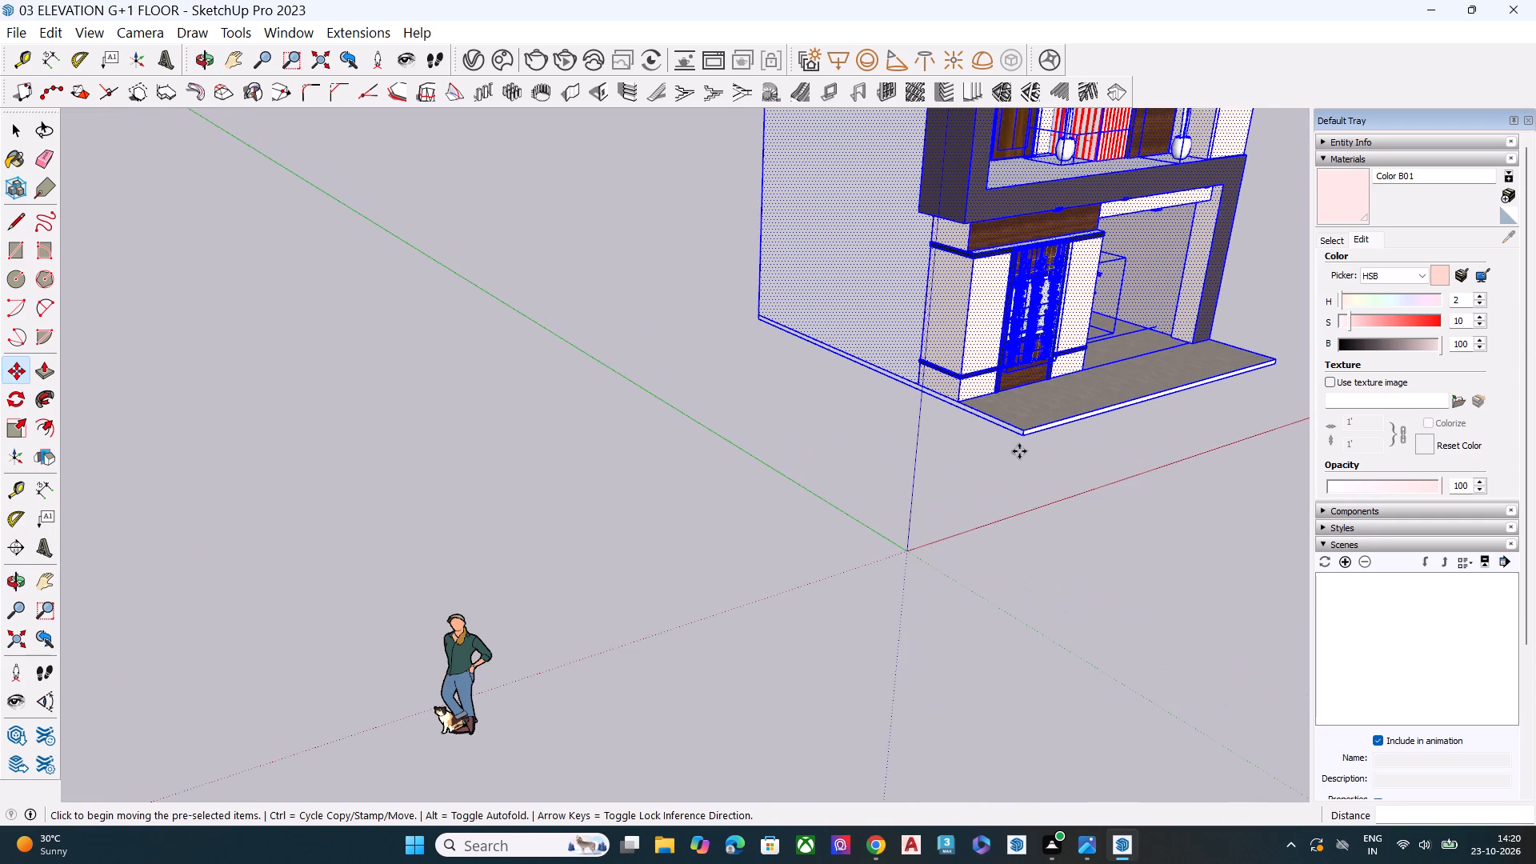
pyautogui.scroll(2, 1019, 451)
pyautogui.click(1024, 432)
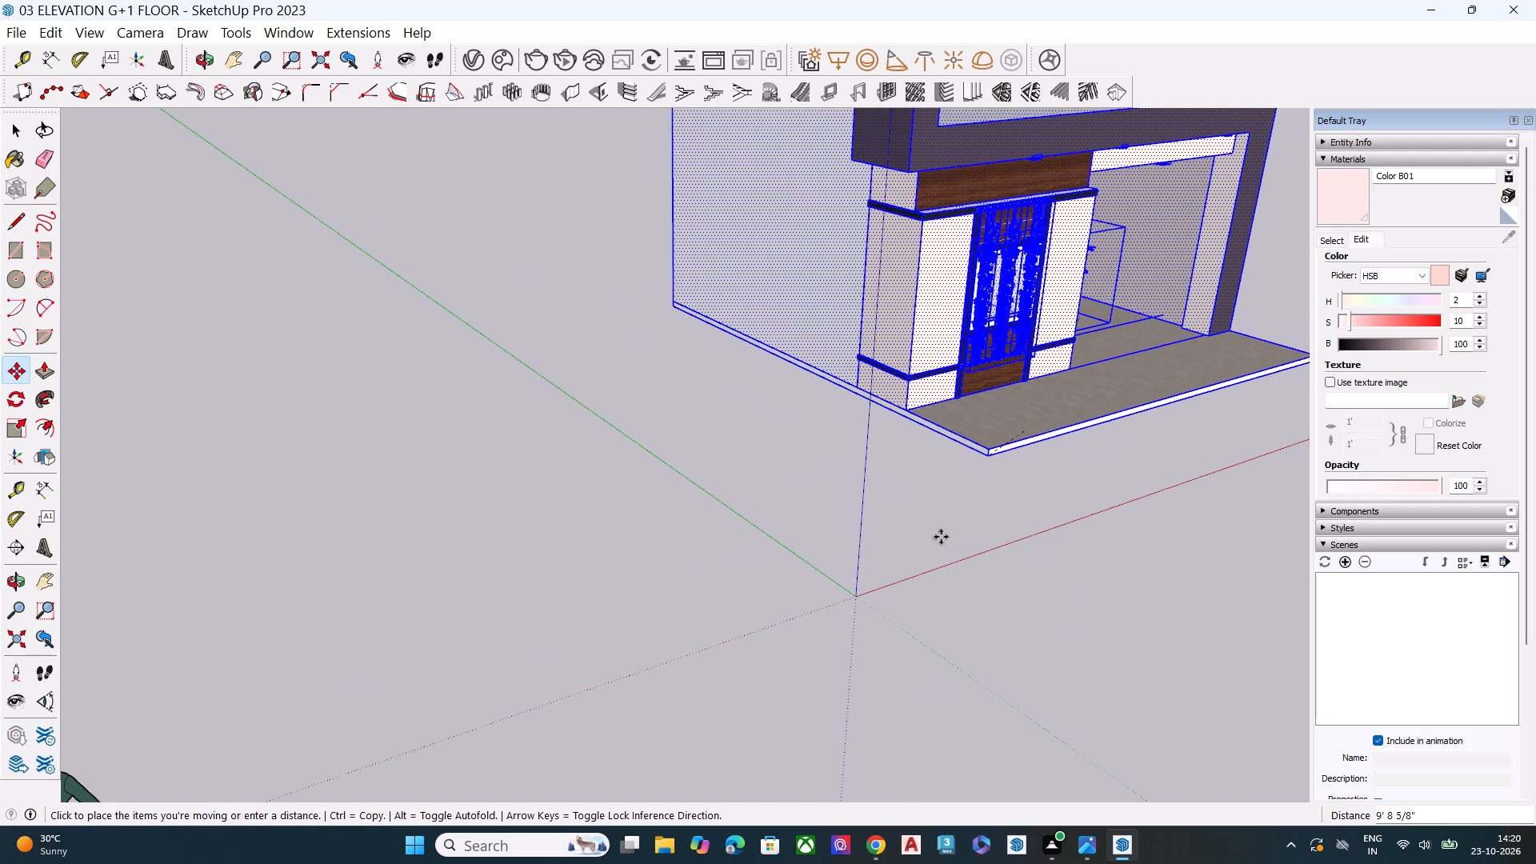
pyautogui.click(851, 596)
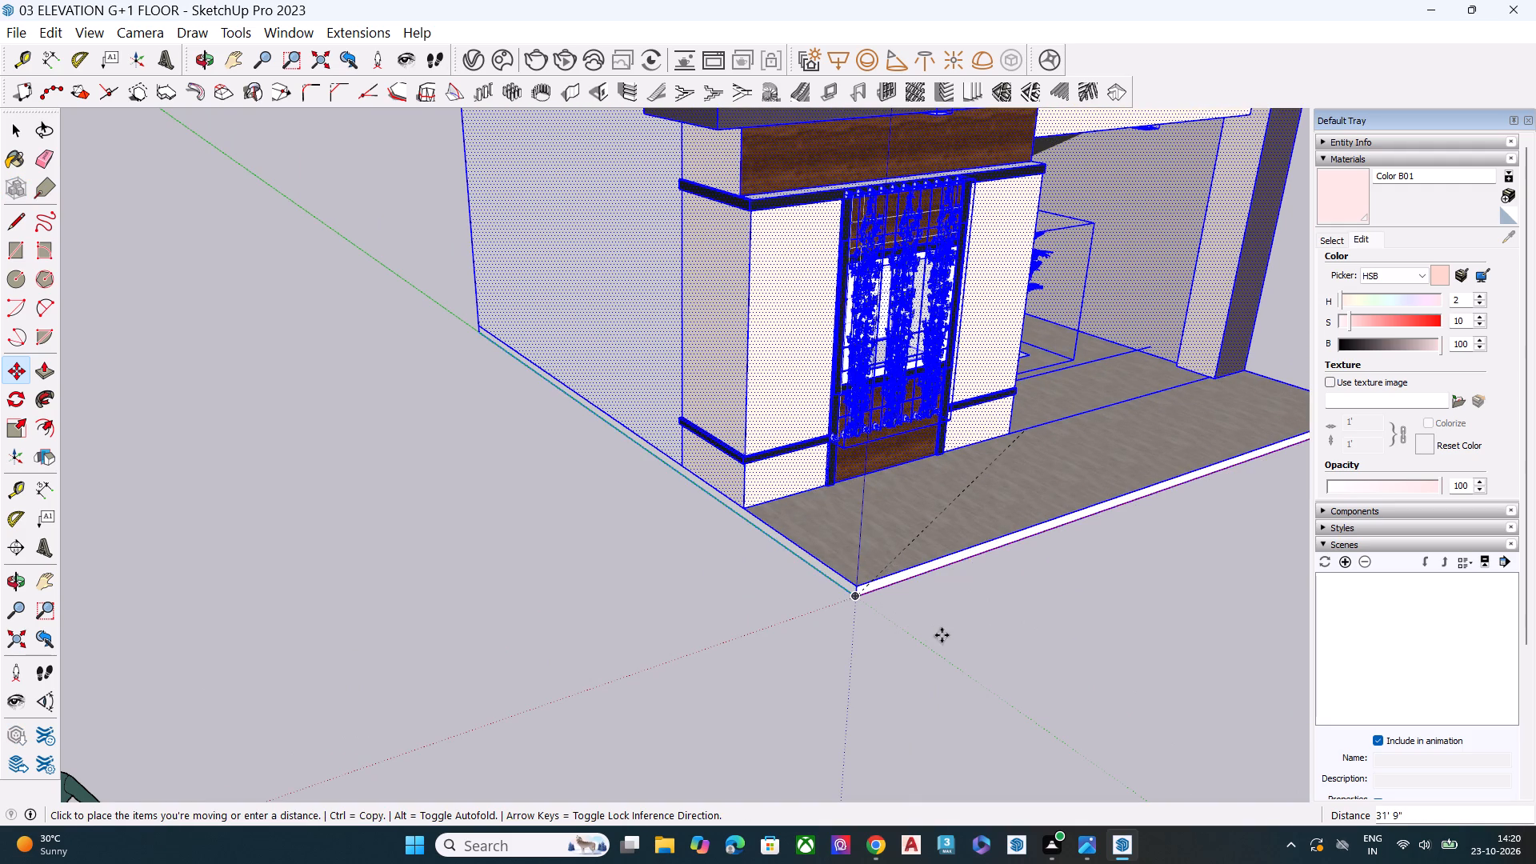
pyautogui.press('space')
pyautogui.click(955, 607)
# Select the climbing-plant trellis at the ground-floor window, scale it outward from the wall along the green axis, and clear the selection.
pyautogui.moveTo(988, 594); pyautogui.dragTo(985, 487, button='middle')
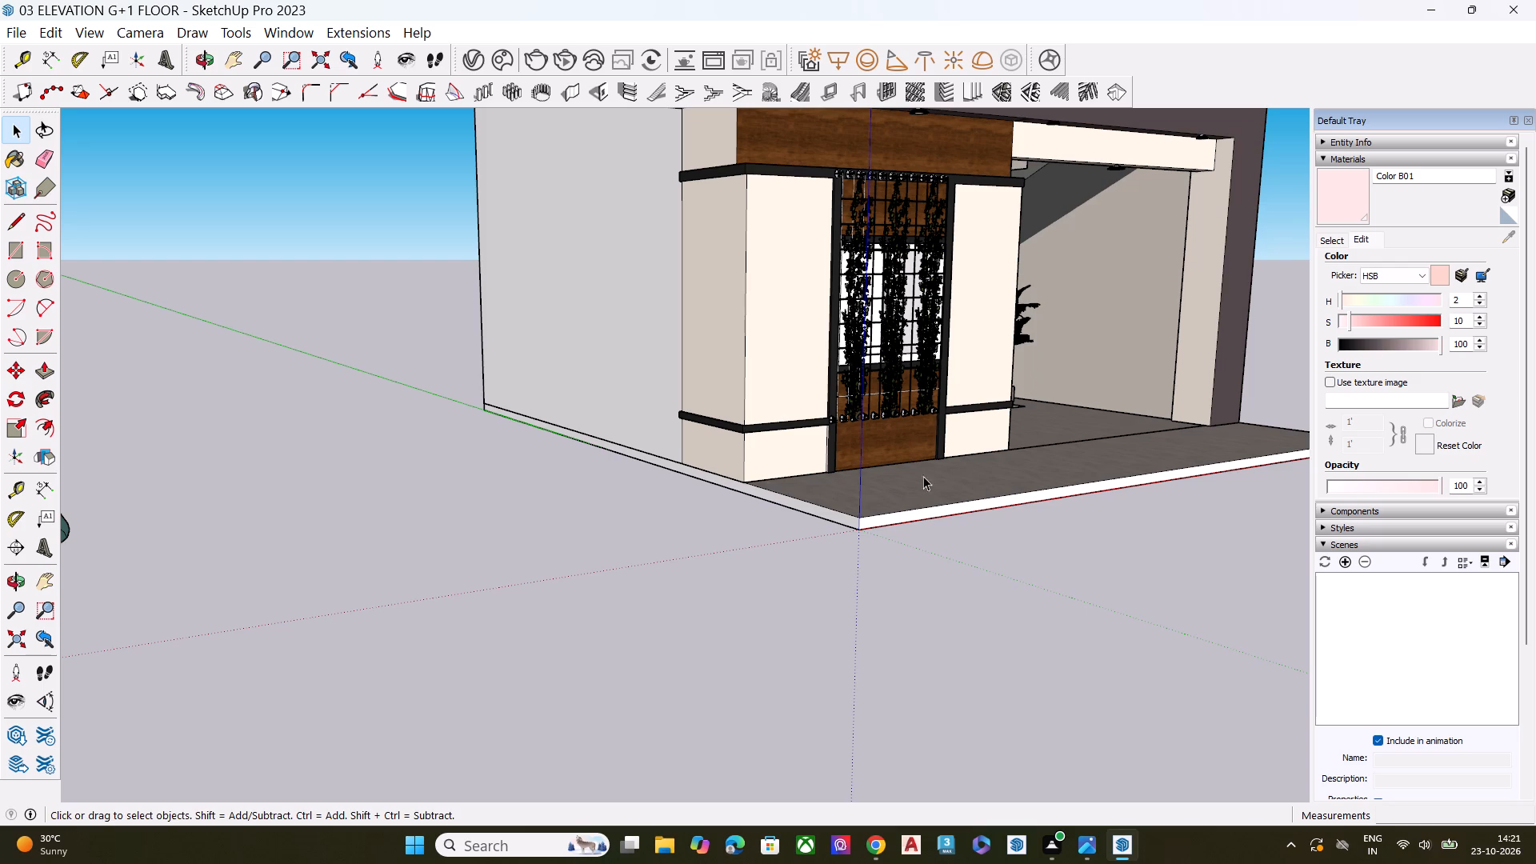
pyautogui.scroll(-5, 831, 536)
pyautogui.moveTo(822, 566); pyautogui.dragTo(952, 635, button='middle')
pyautogui.scroll(2, 941, 375)
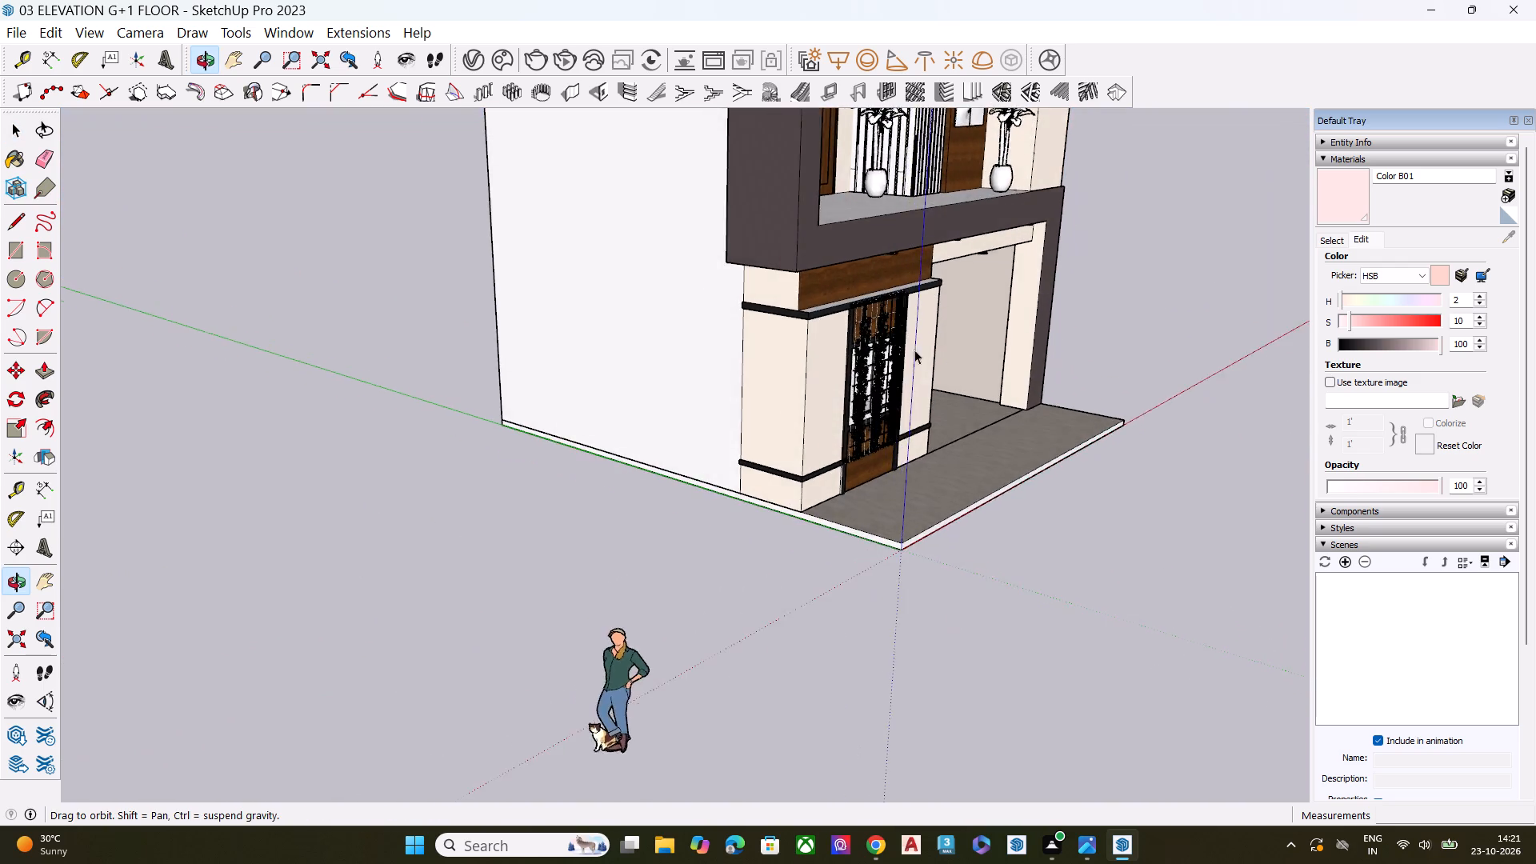
pyautogui.scroll(8, 914, 350)
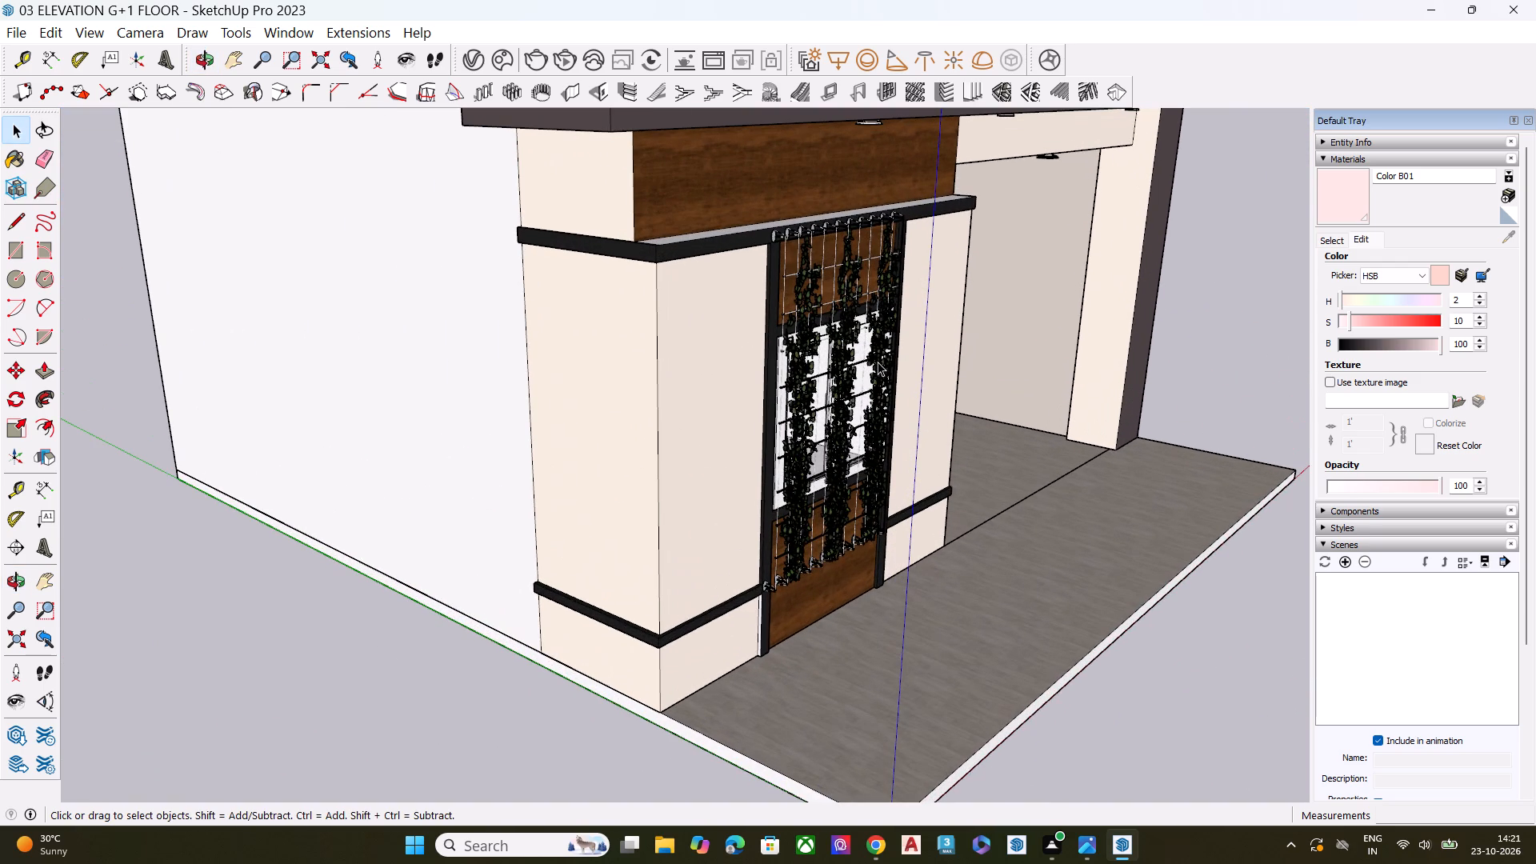
pyautogui.scroll(5, 870, 283)
pyautogui.click(827, 359)
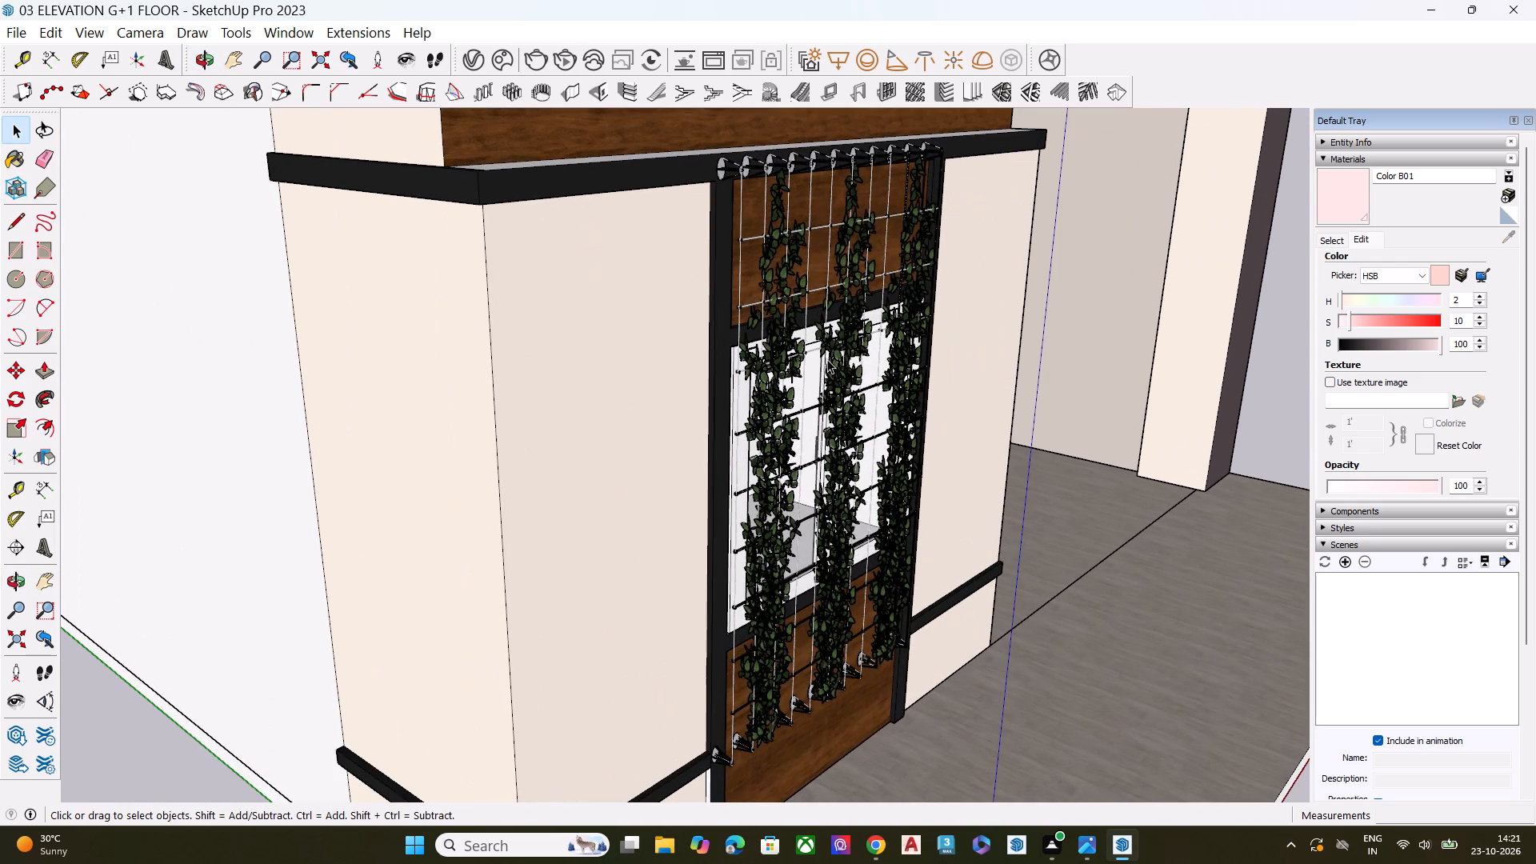
pyautogui.scroll(2, 800, 360)
pyautogui.scroll(-1, 799, 359)
pyautogui.scroll(6, 799, 359)
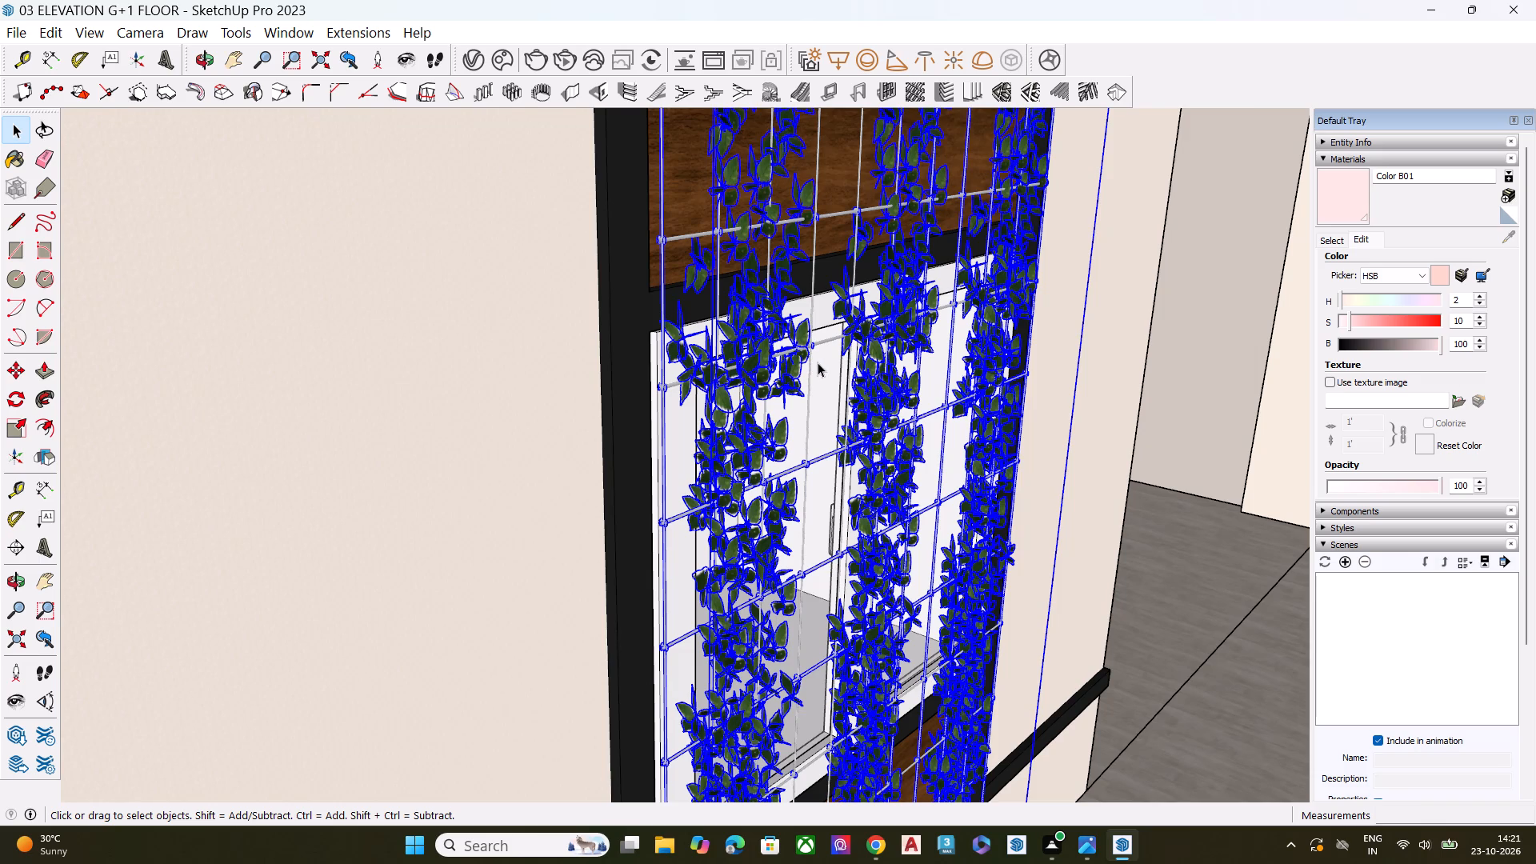
pyautogui.press('s')
pyautogui.click(925, 547)
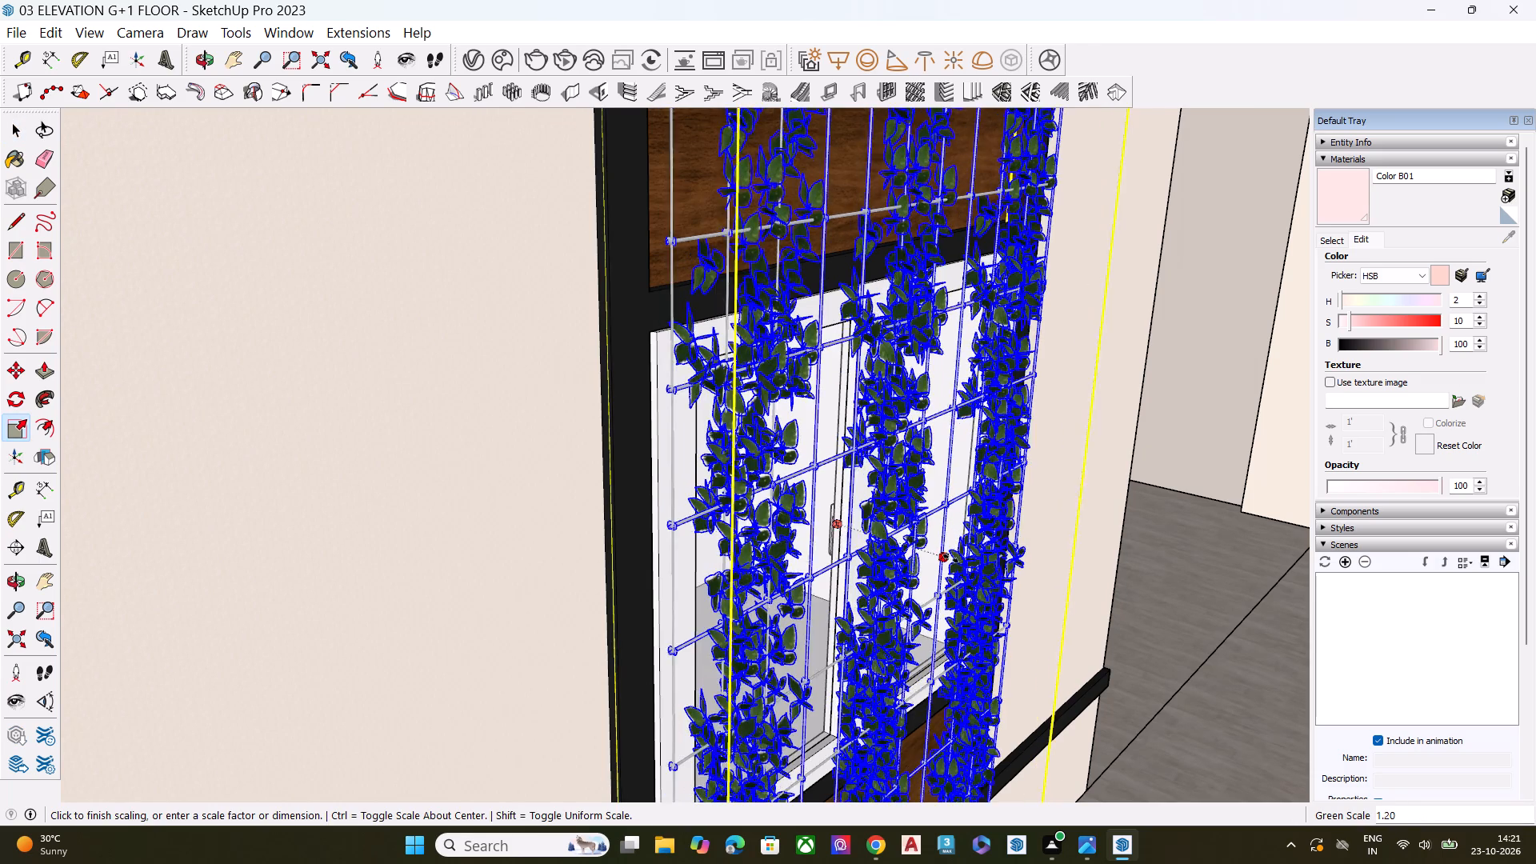
pyautogui.click(998, 579)
pyautogui.press('space')
pyautogui.scroll(-6, 862, 486)
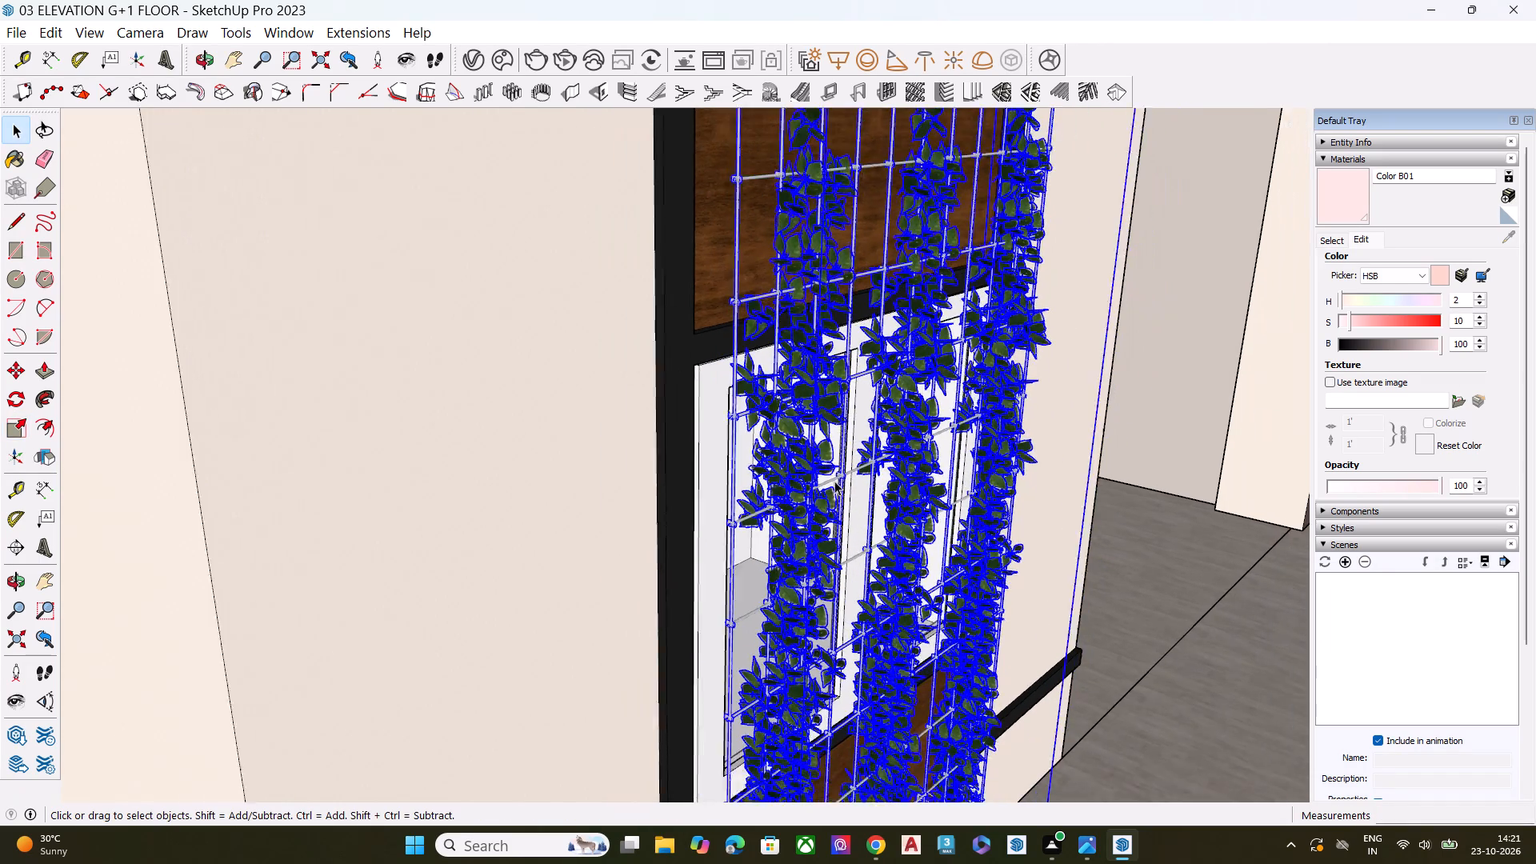
pyautogui.scroll(-2, 834, 481)
pyautogui.scroll(-16, 746, 430)
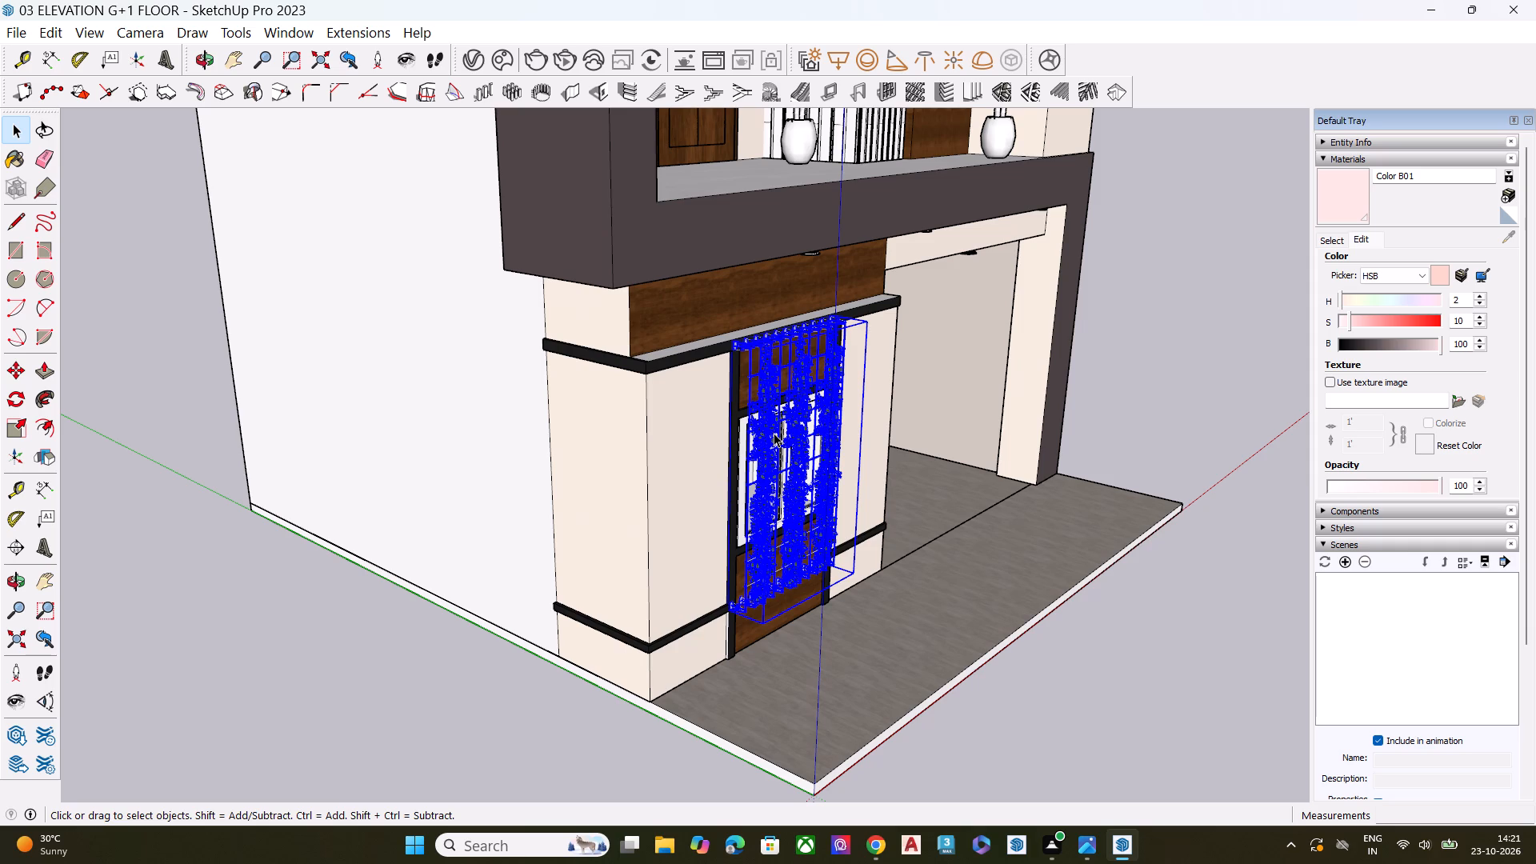
pyautogui.click(286, 571)
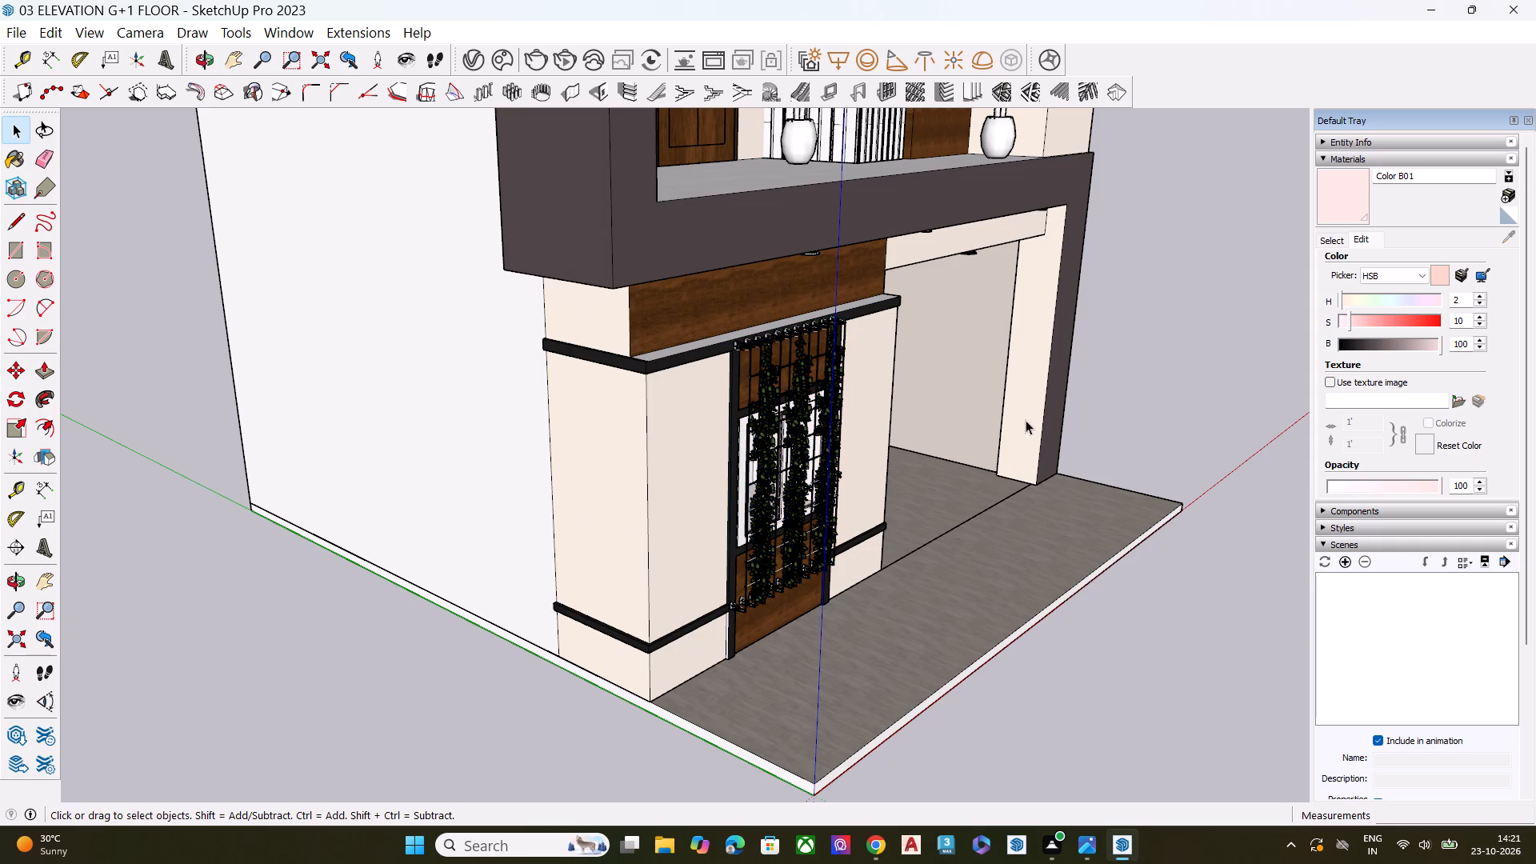
# Scale the ground-floor plant trellis a little deeper along the green axis so it projects further from the window, and deselect it.
pyautogui.moveTo(899, 510); pyautogui.dragTo(1066, 418, button='middle')
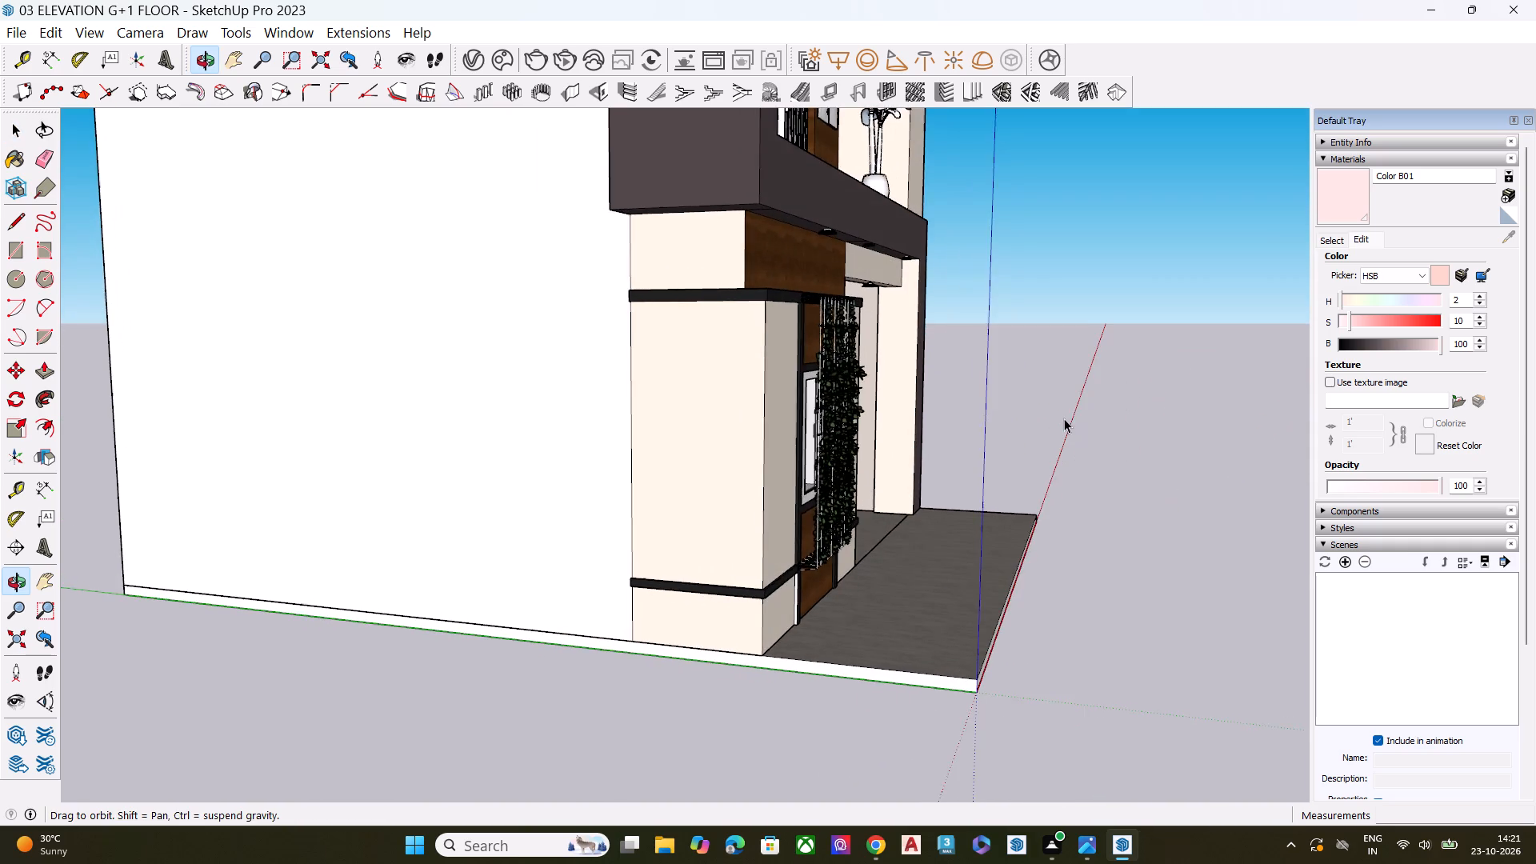
pyautogui.scroll(8, 854, 389)
pyautogui.moveTo(821, 405); pyautogui.dragTo(838, 404, button='middle')
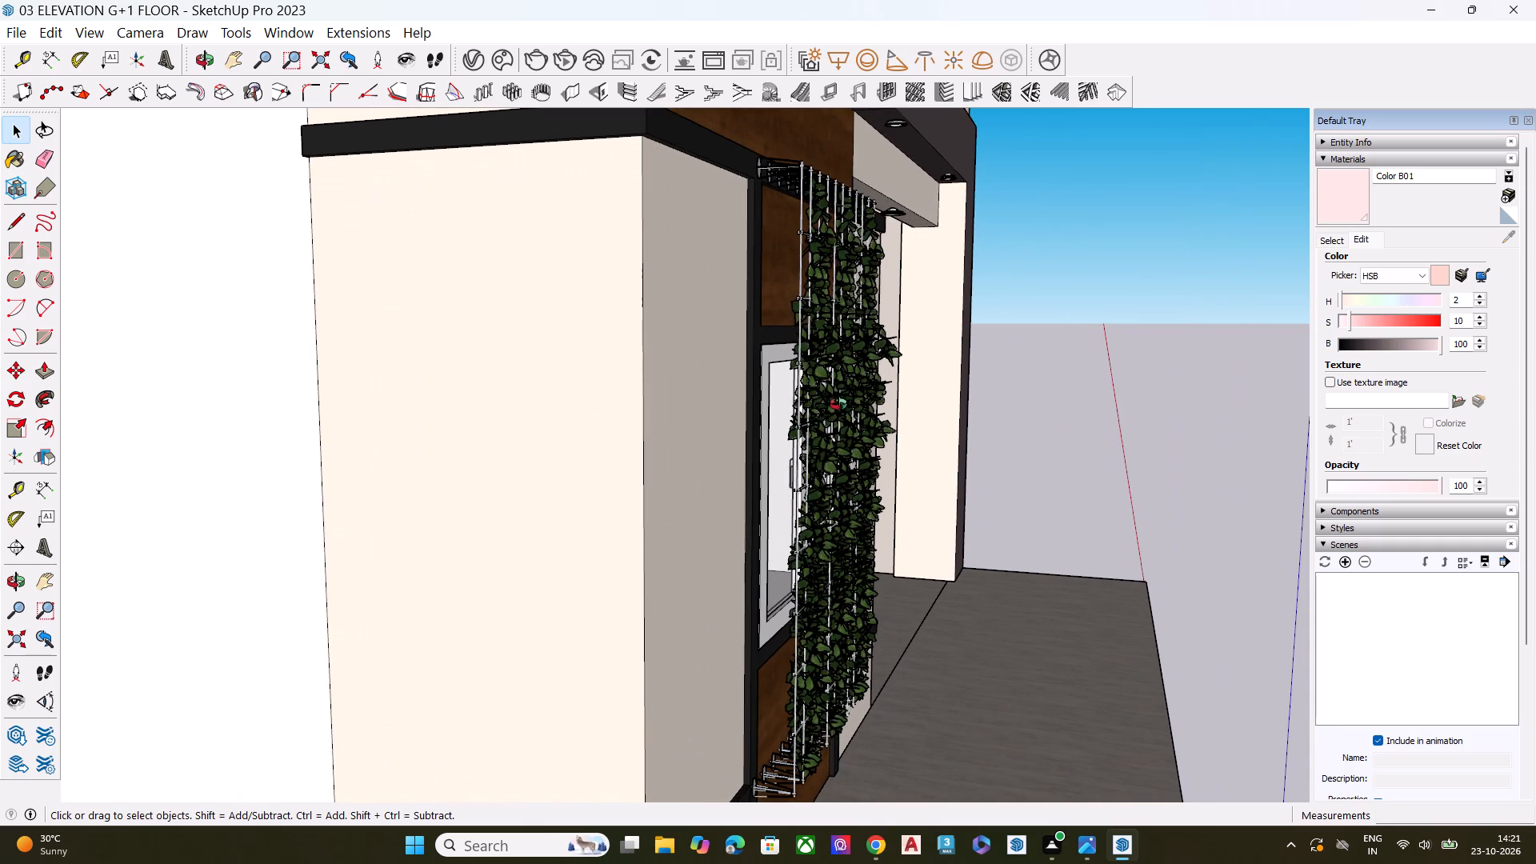
pyautogui.moveTo(838, 404); pyautogui.dragTo(884, 422, button='middle')
pyautogui.scroll(8, 878, 410)
pyautogui.click(835, 386)
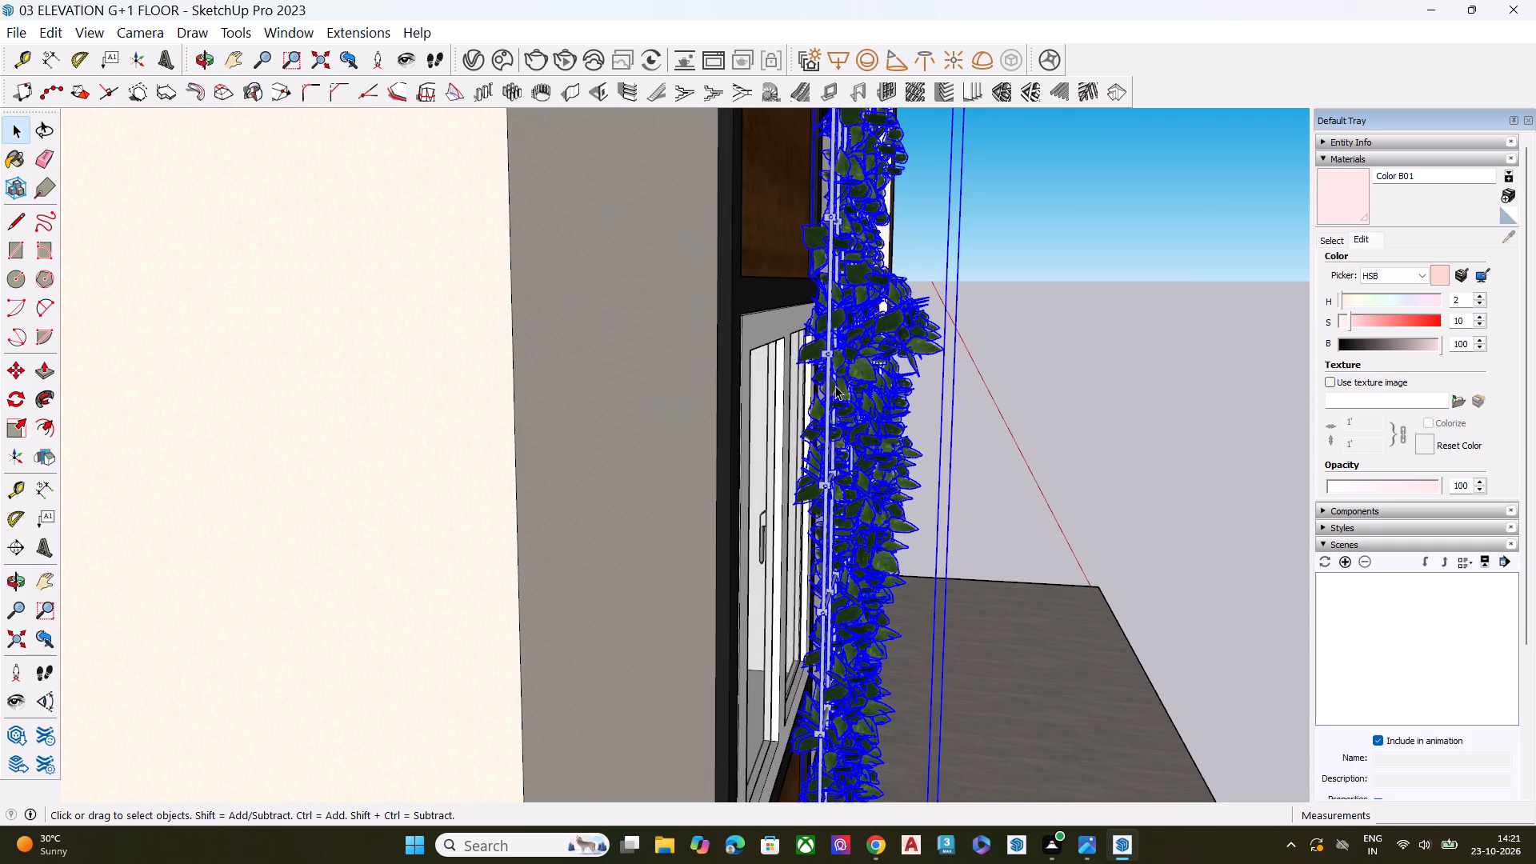
pyautogui.press('d')
pyautogui.press('s')
pyautogui.moveTo(938, 534); pyautogui.dragTo(986, 547)
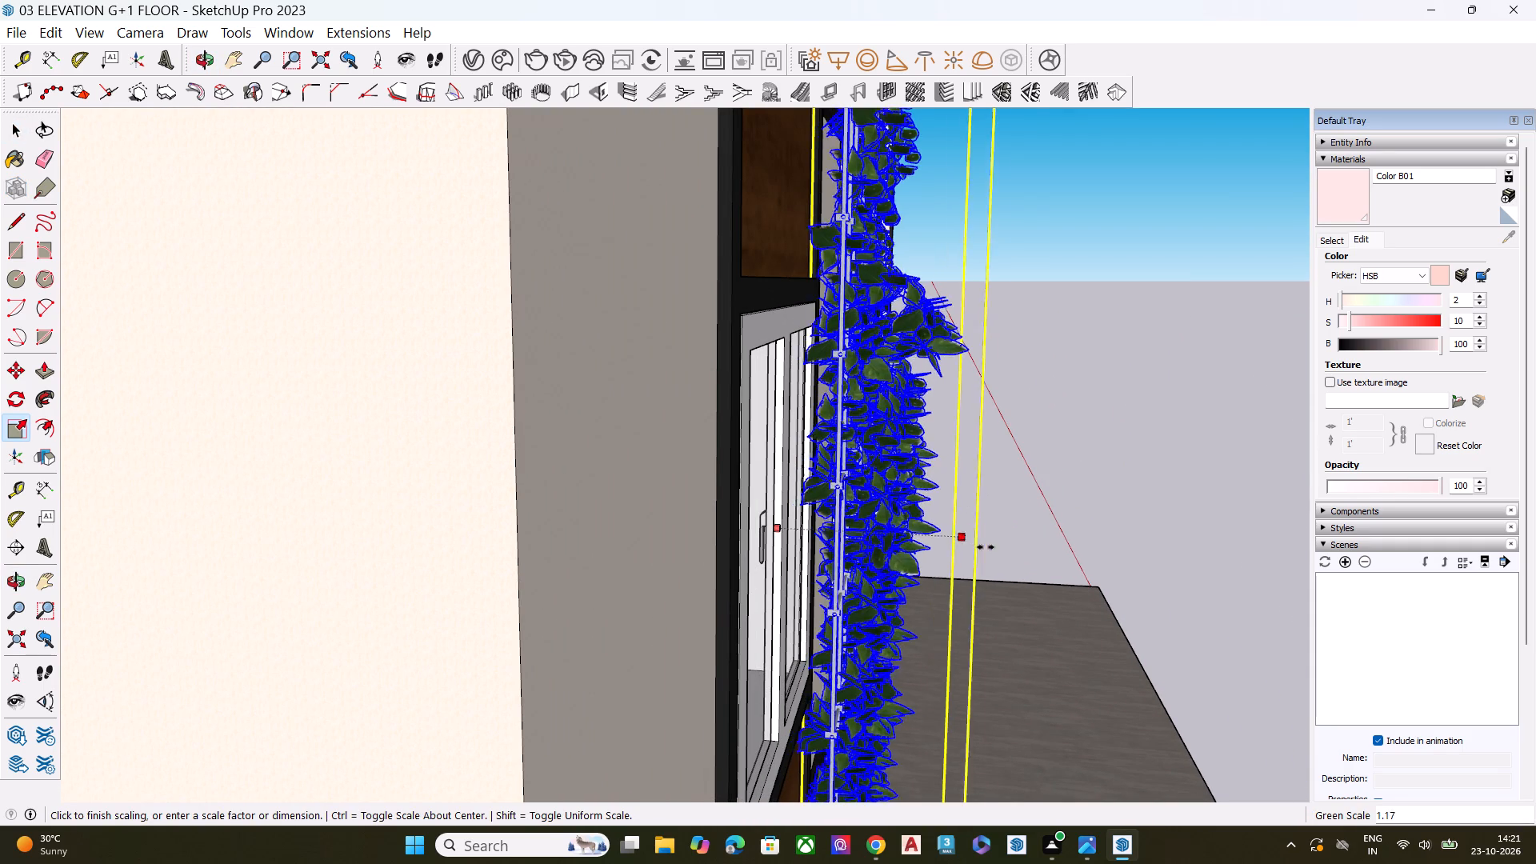
pyautogui.moveTo(986, 547); pyautogui.dragTo(994, 552)
pyautogui.press('space')
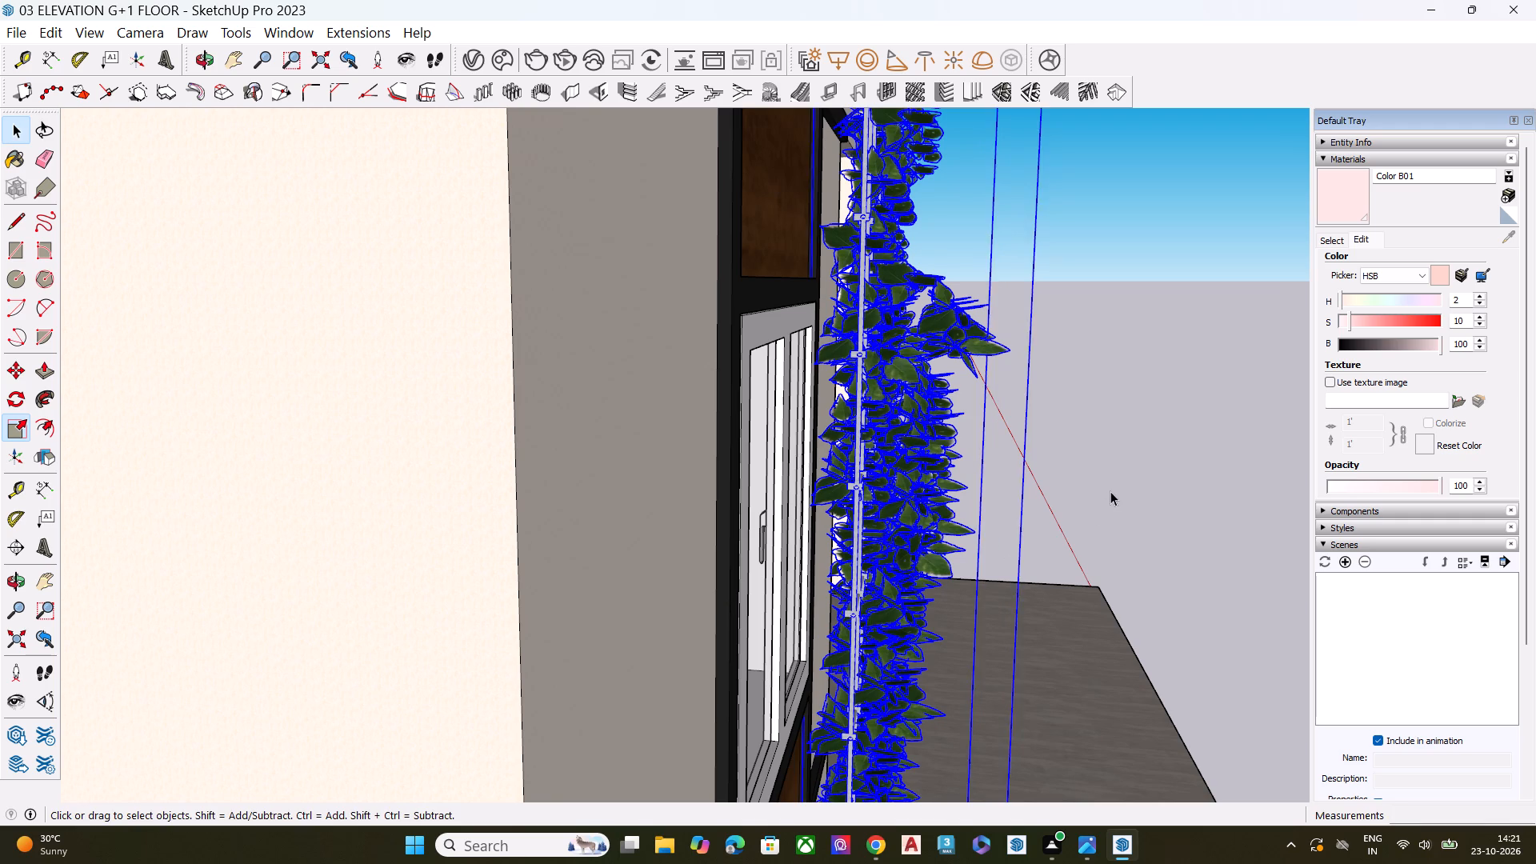
pyautogui.click(1110, 491)
pyautogui.scroll(-6, 1105, 530)
# Widen the ground-floor plant trellis along the red axis to about 1.71, extending it to the wall edge beside the stair opening.
pyautogui.moveTo(1087, 563); pyautogui.dragTo(1084, 484, button='middle')
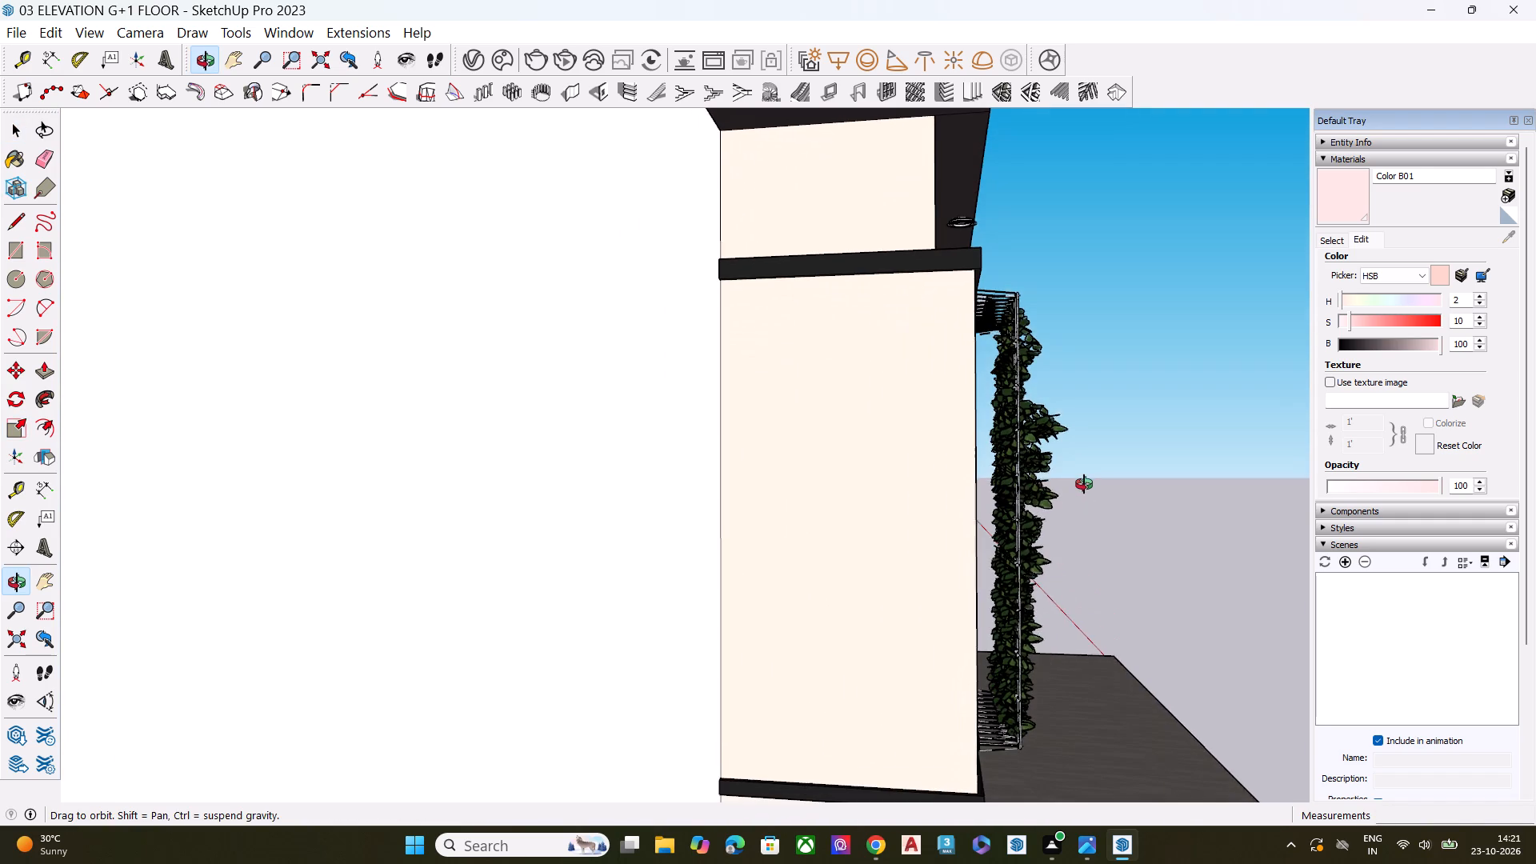
pyautogui.moveTo(1084, 484); pyautogui.dragTo(732, 514, button='middle')
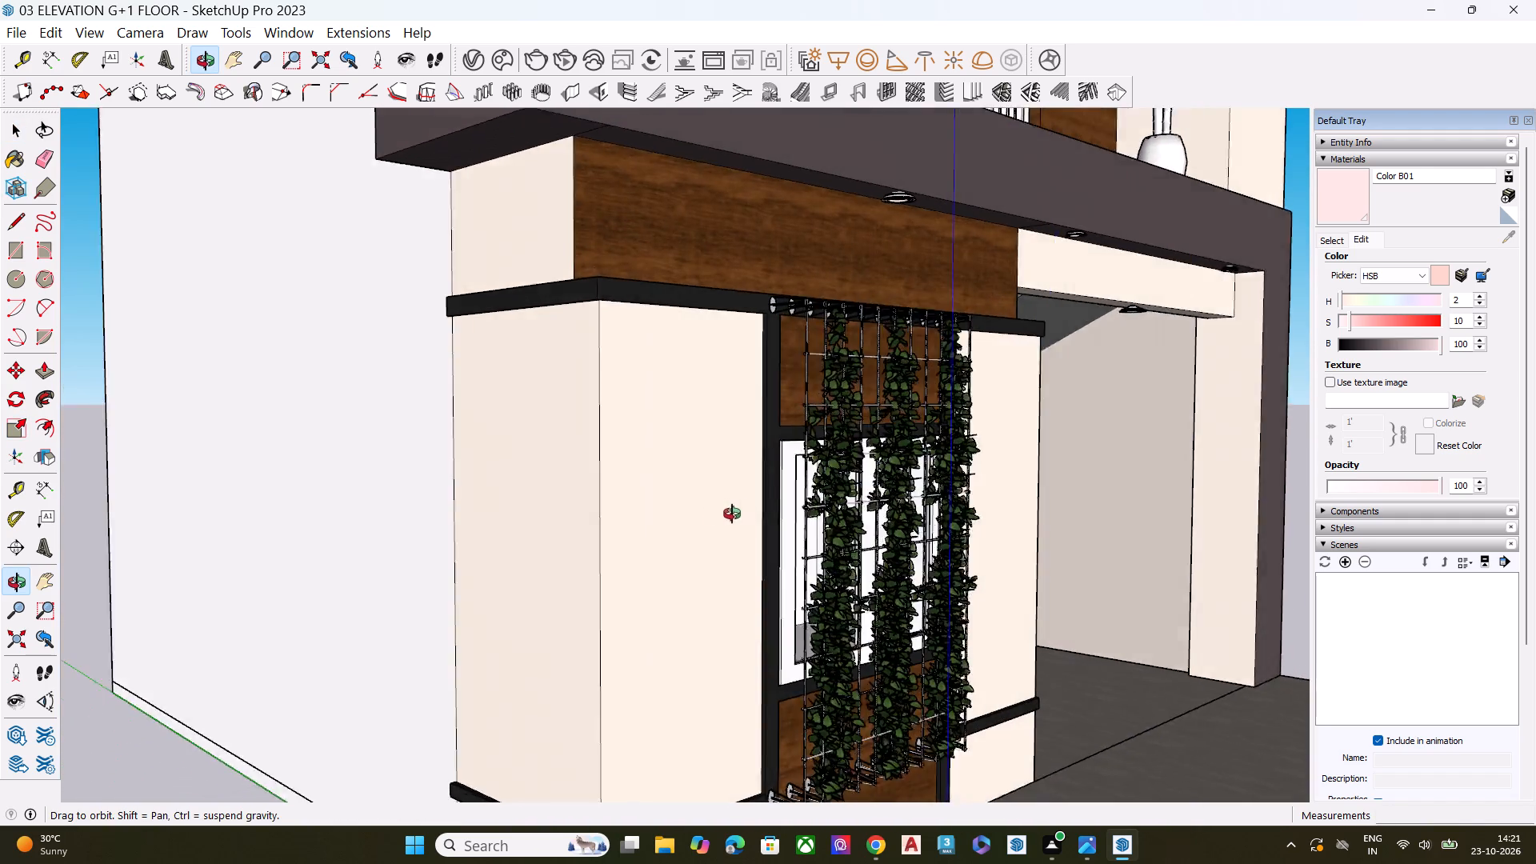
pyautogui.moveTo(732, 514); pyautogui.dragTo(525, 510, button='middle')
pyautogui.click(638, 549)
pyautogui.press('s')
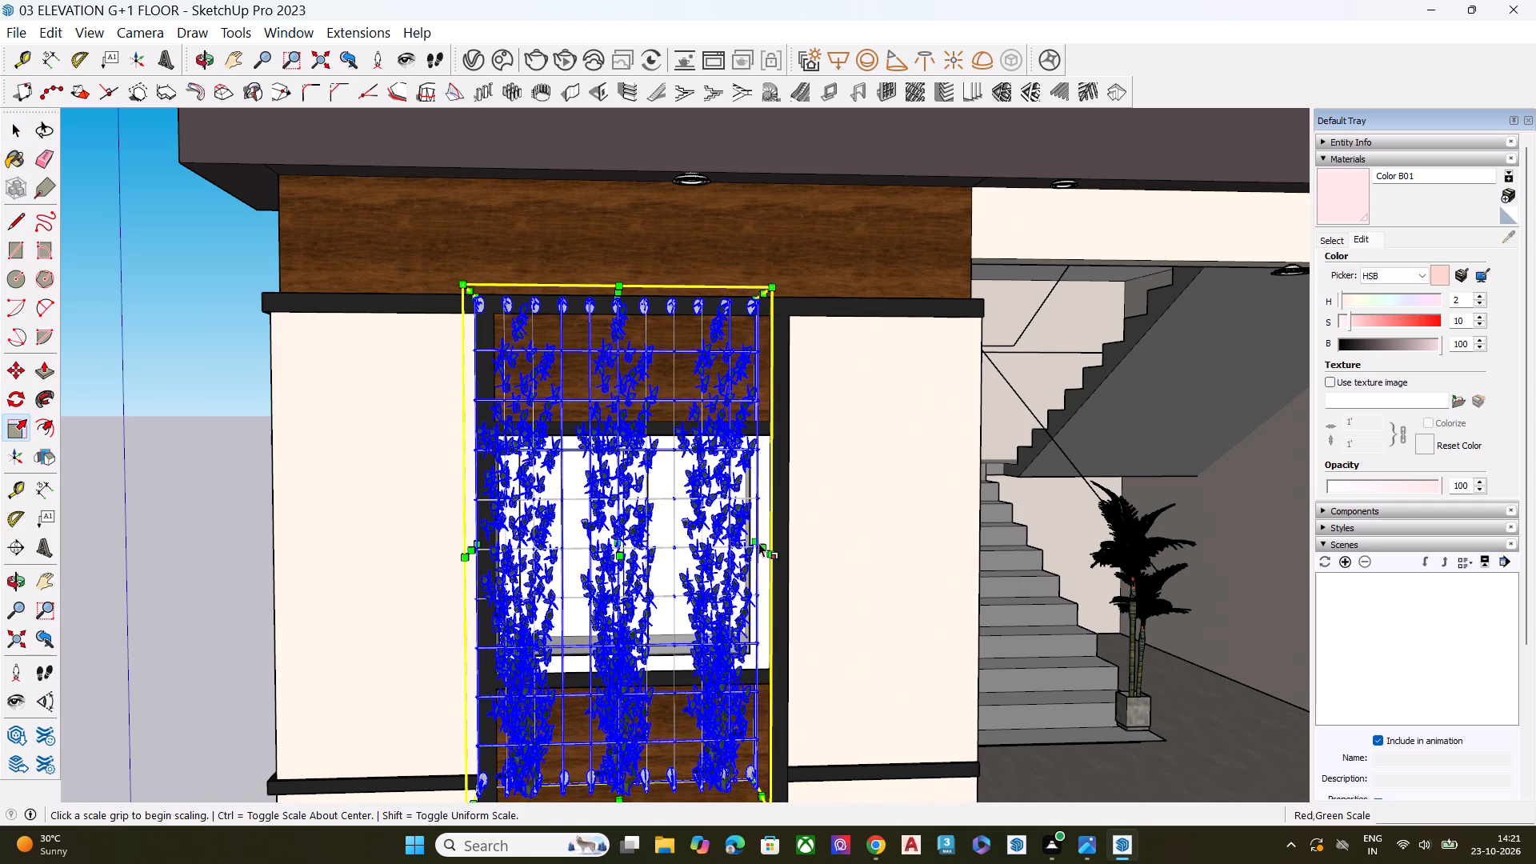
pyautogui.moveTo(758, 543); pyautogui.dragTo(853, 546)
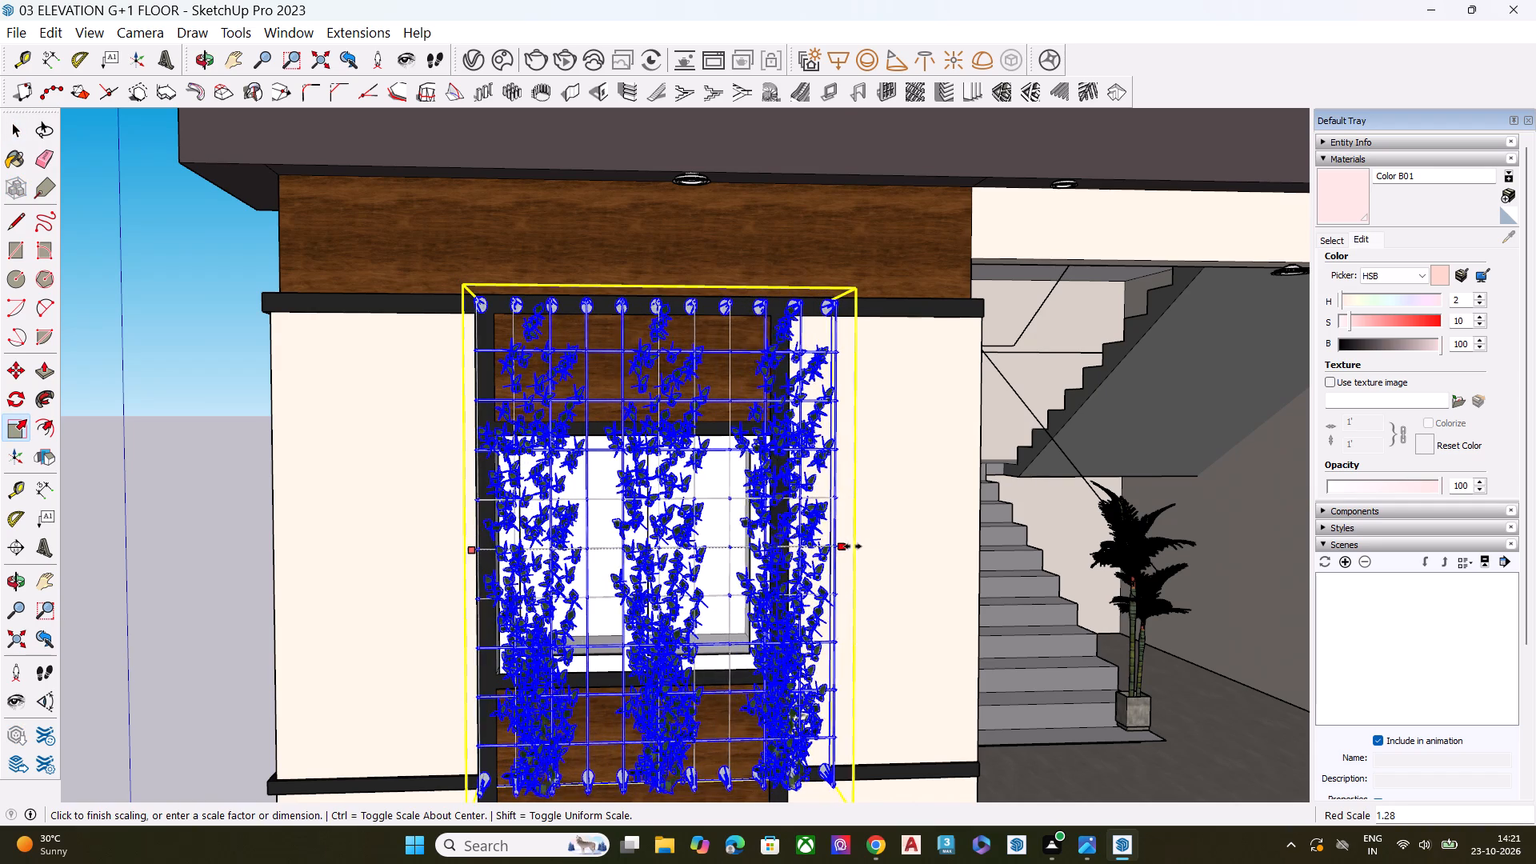
pyautogui.moveTo(853, 546); pyautogui.dragTo(946, 548)
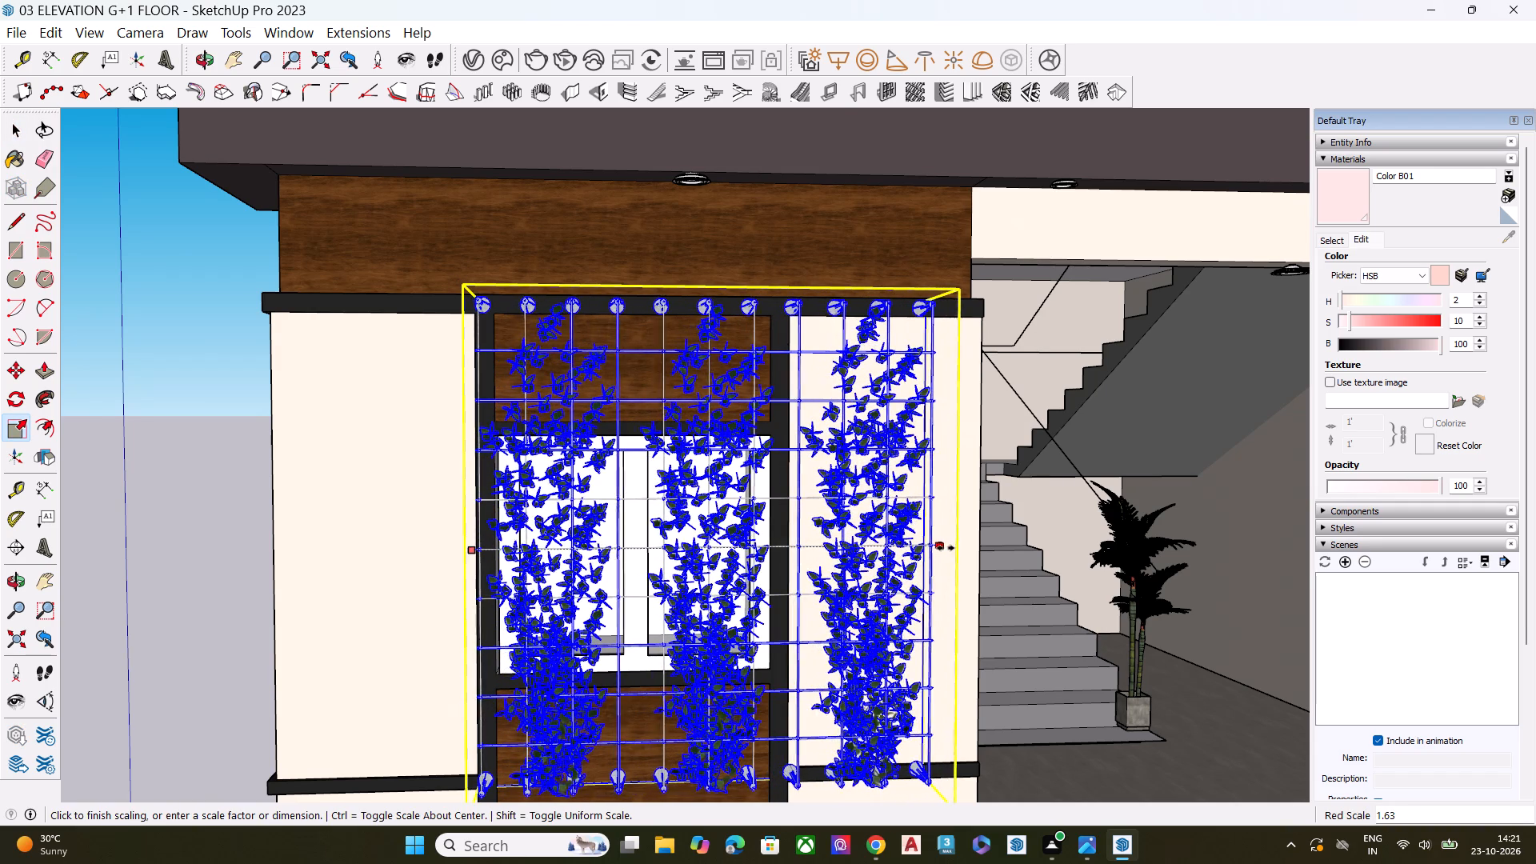
pyautogui.moveTo(946, 548); pyautogui.dragTo(962, 548)
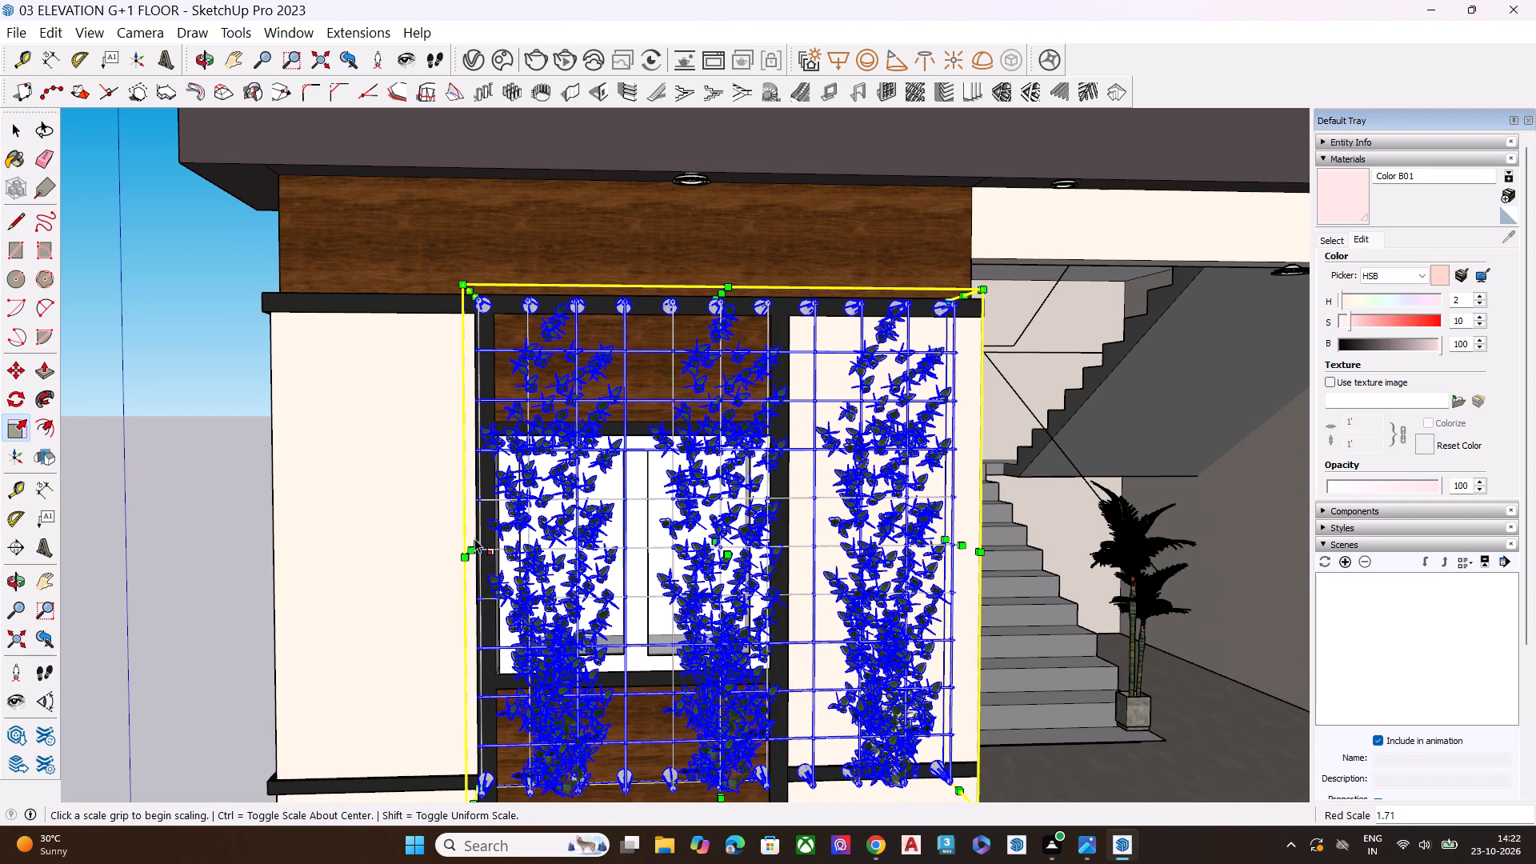
pyautogui.moveTo(312, 504); pyautogui.dragTo(454, 521, button='middle')
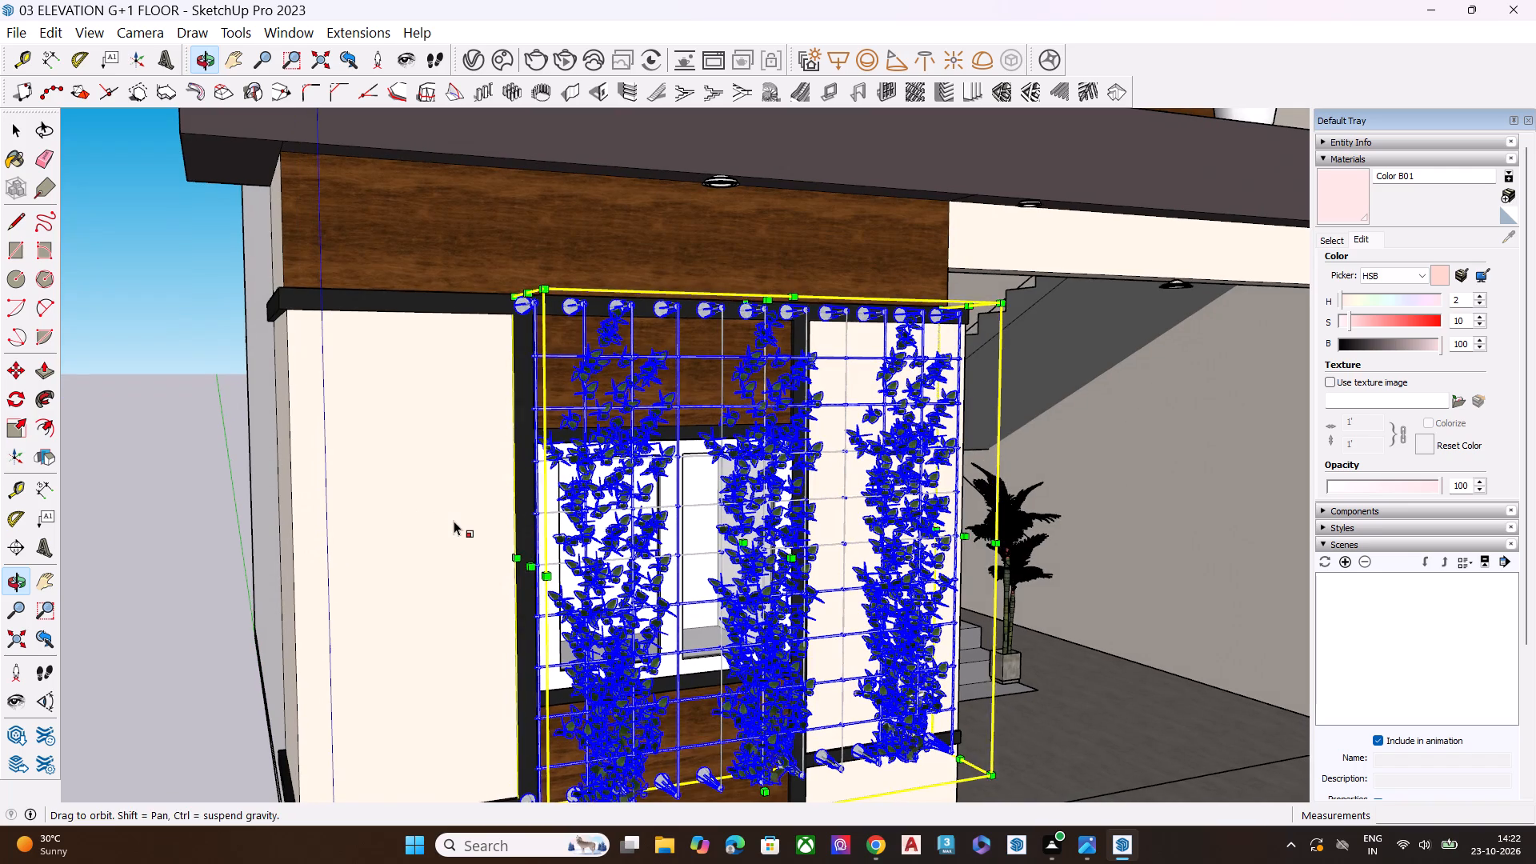
pyautogui.press('space')
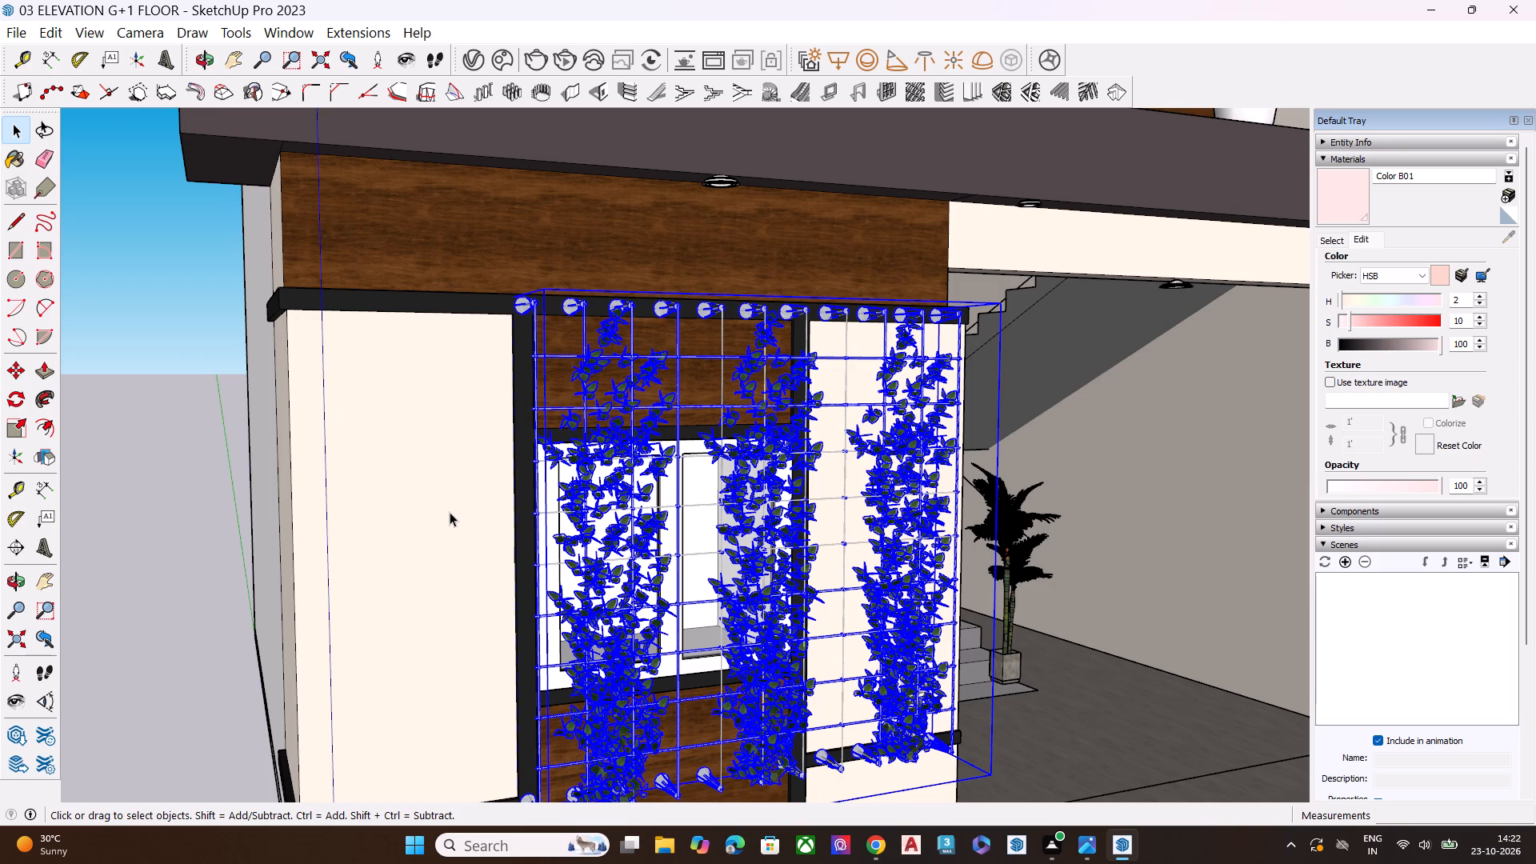
# Stretch the trellis's opposite side along the red axis past the window frame onto the corner-side wall, and deselect it.
pyautogui.press('s')
pyautogui.click(526, 566)
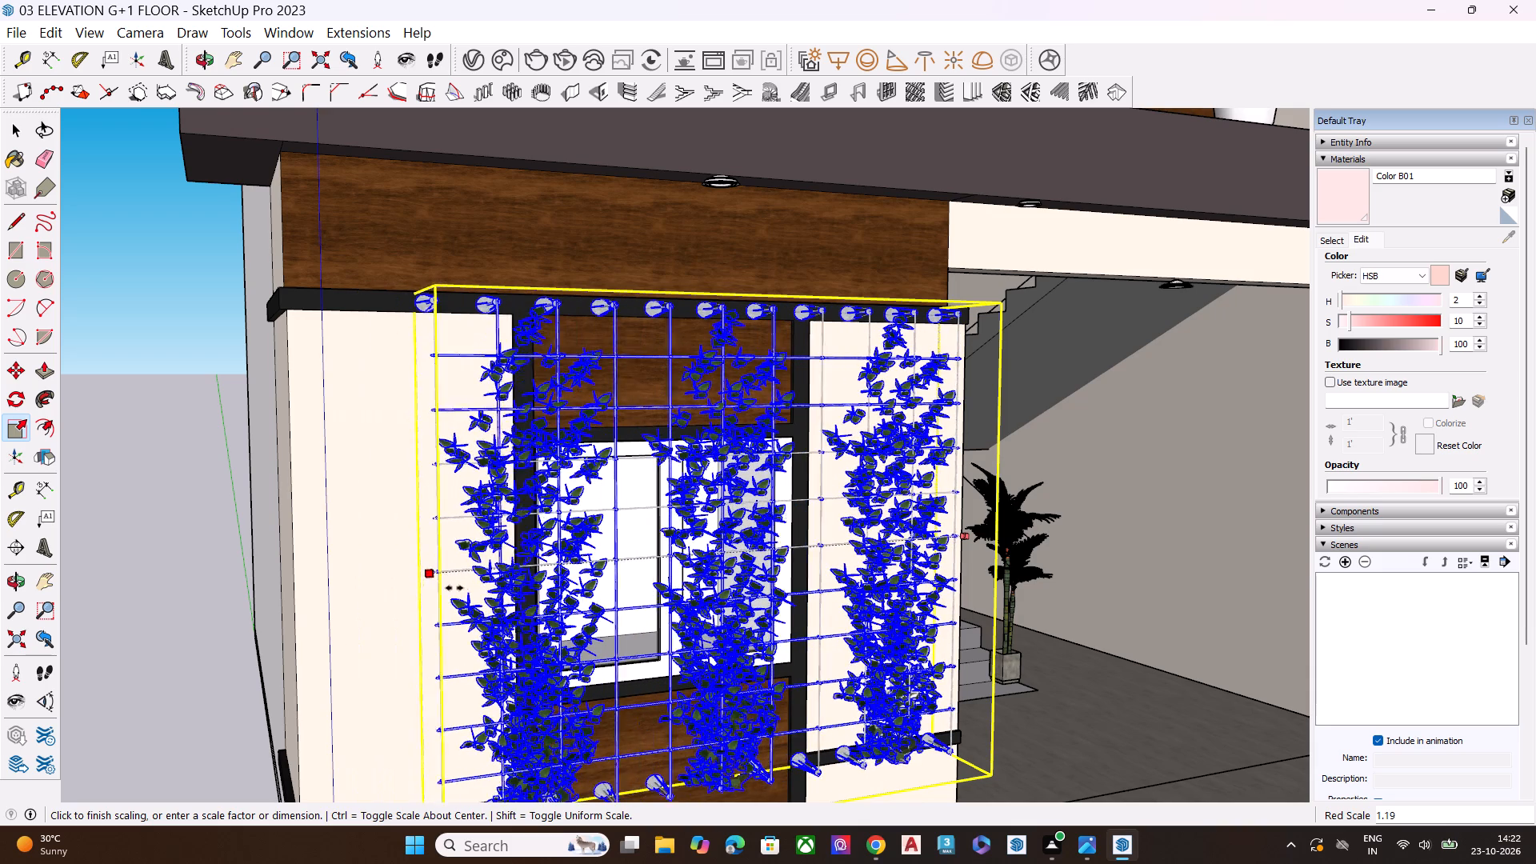
pyautogui.click(466, 587)
pyautogui.press('space')
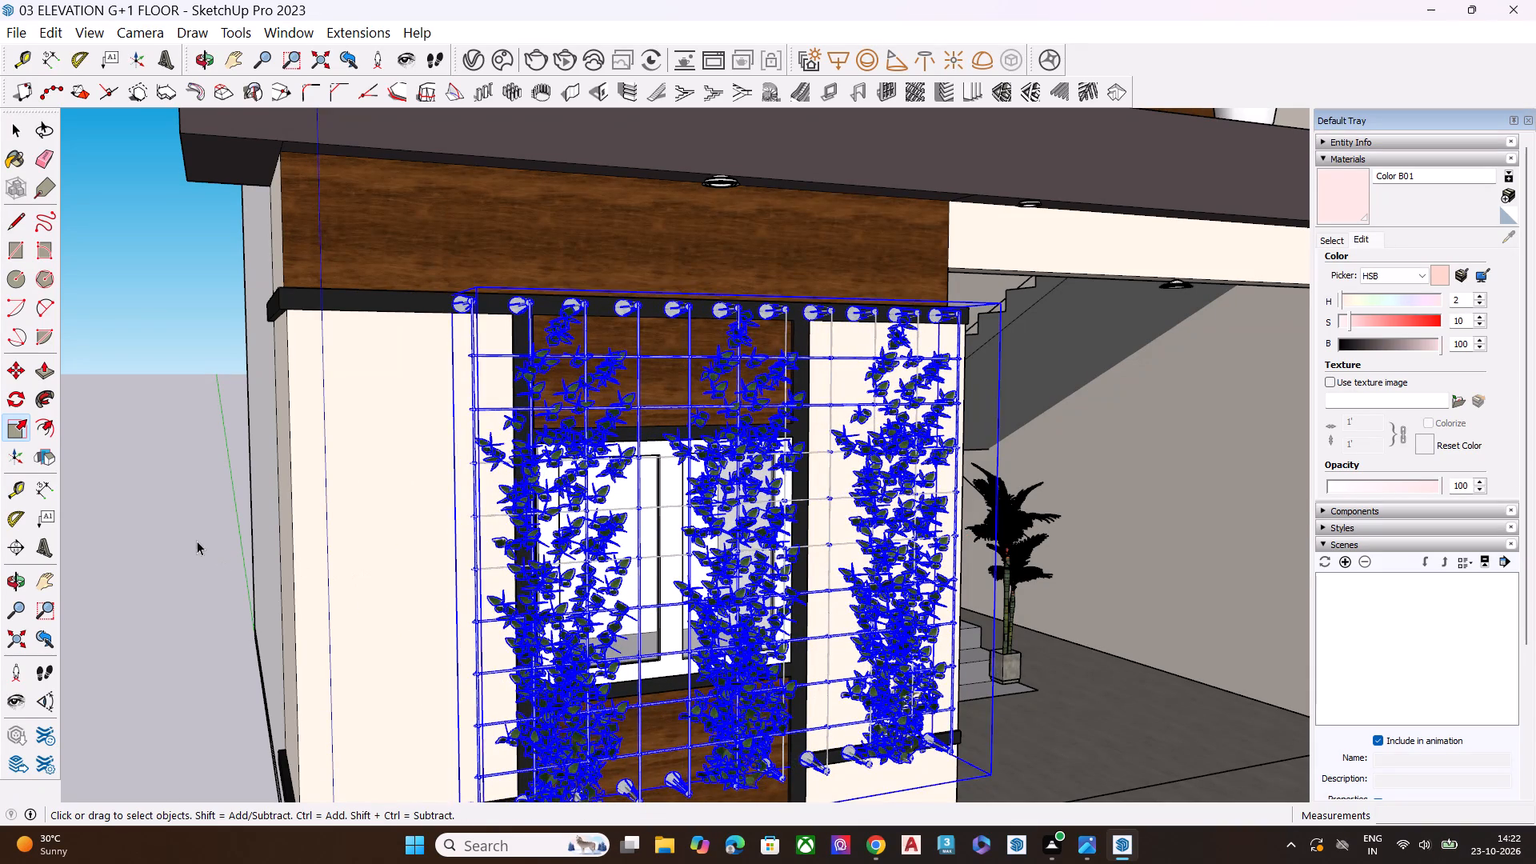
pyautogui.click(193, 533)
# Examine the enlarged trellis against the front facade from further away and from different angles.
pyautogui.scroll(-6, 707, 429)
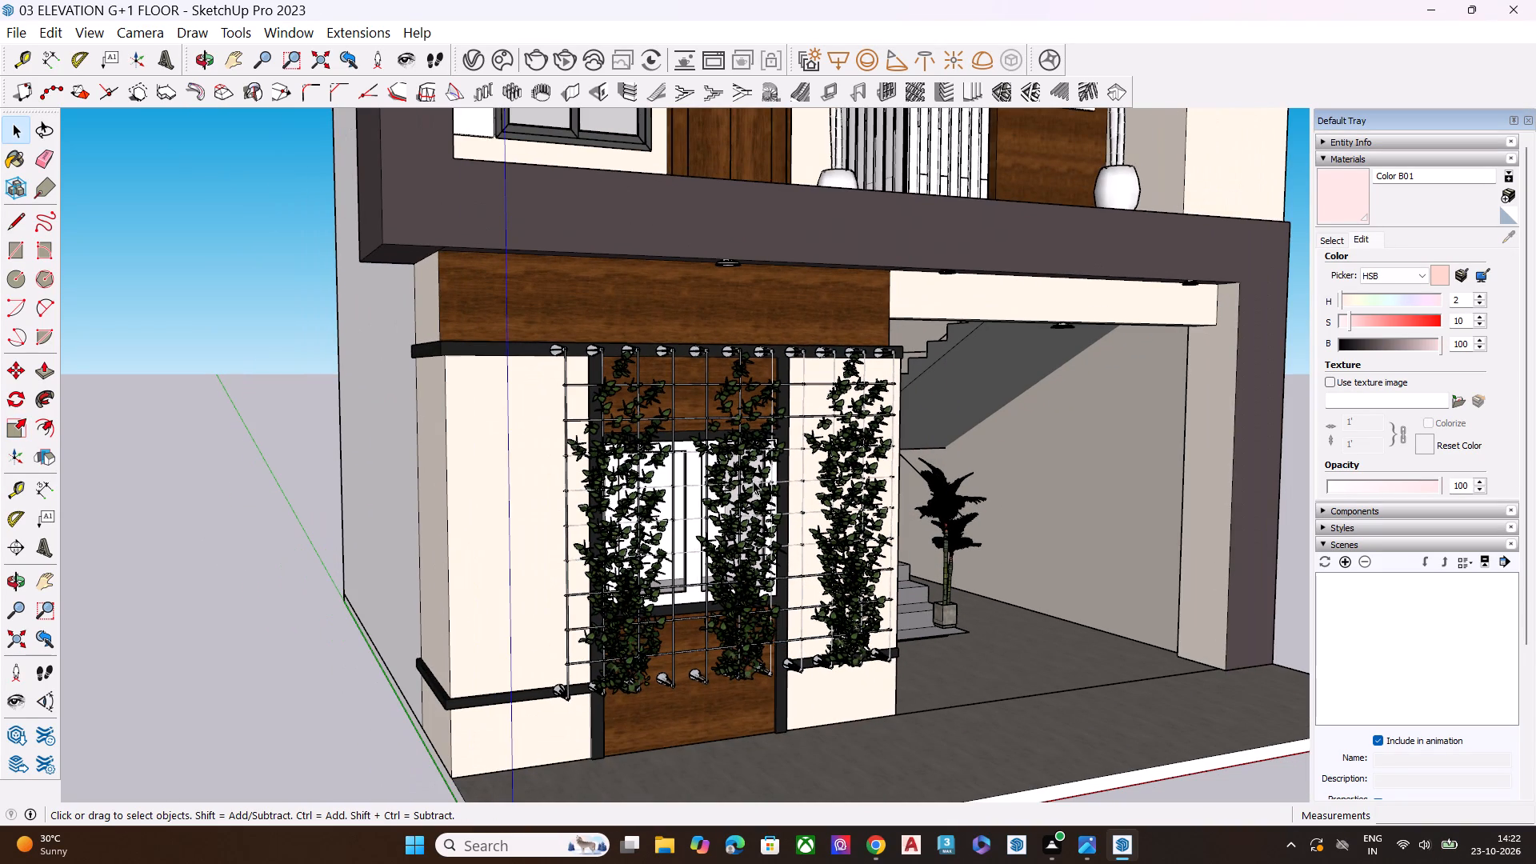
pyautogui.scroll(-6, 746, 432)
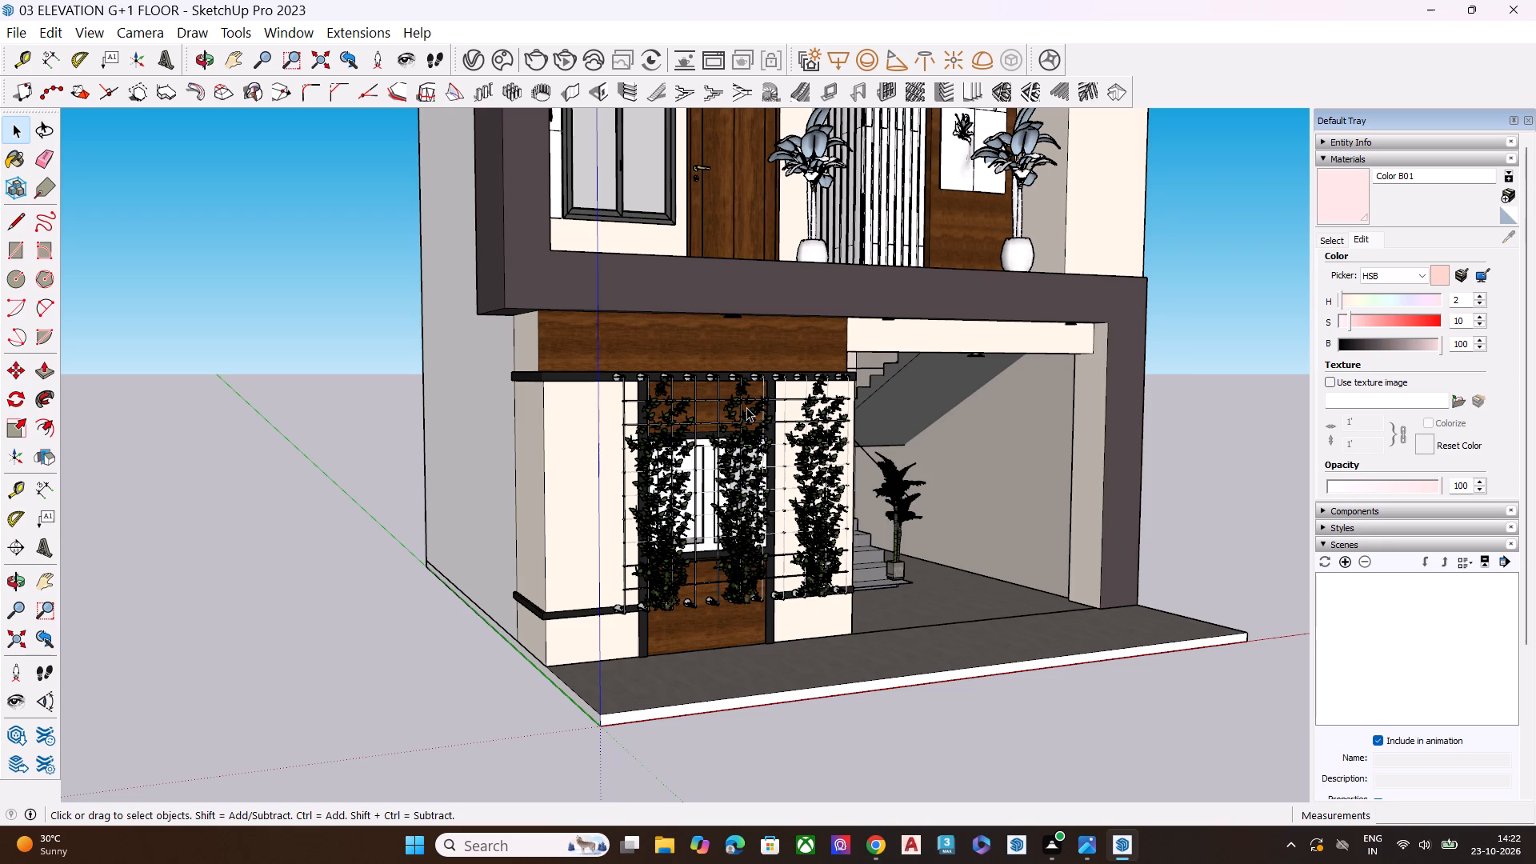
pyautogui.scroll(-5, 831, 428)
pyautogui.press('space')
pyautogui.doubleClick(1118, 433)
pyautogui.press('space')
pyautogui.doubleClick(1121, 435)
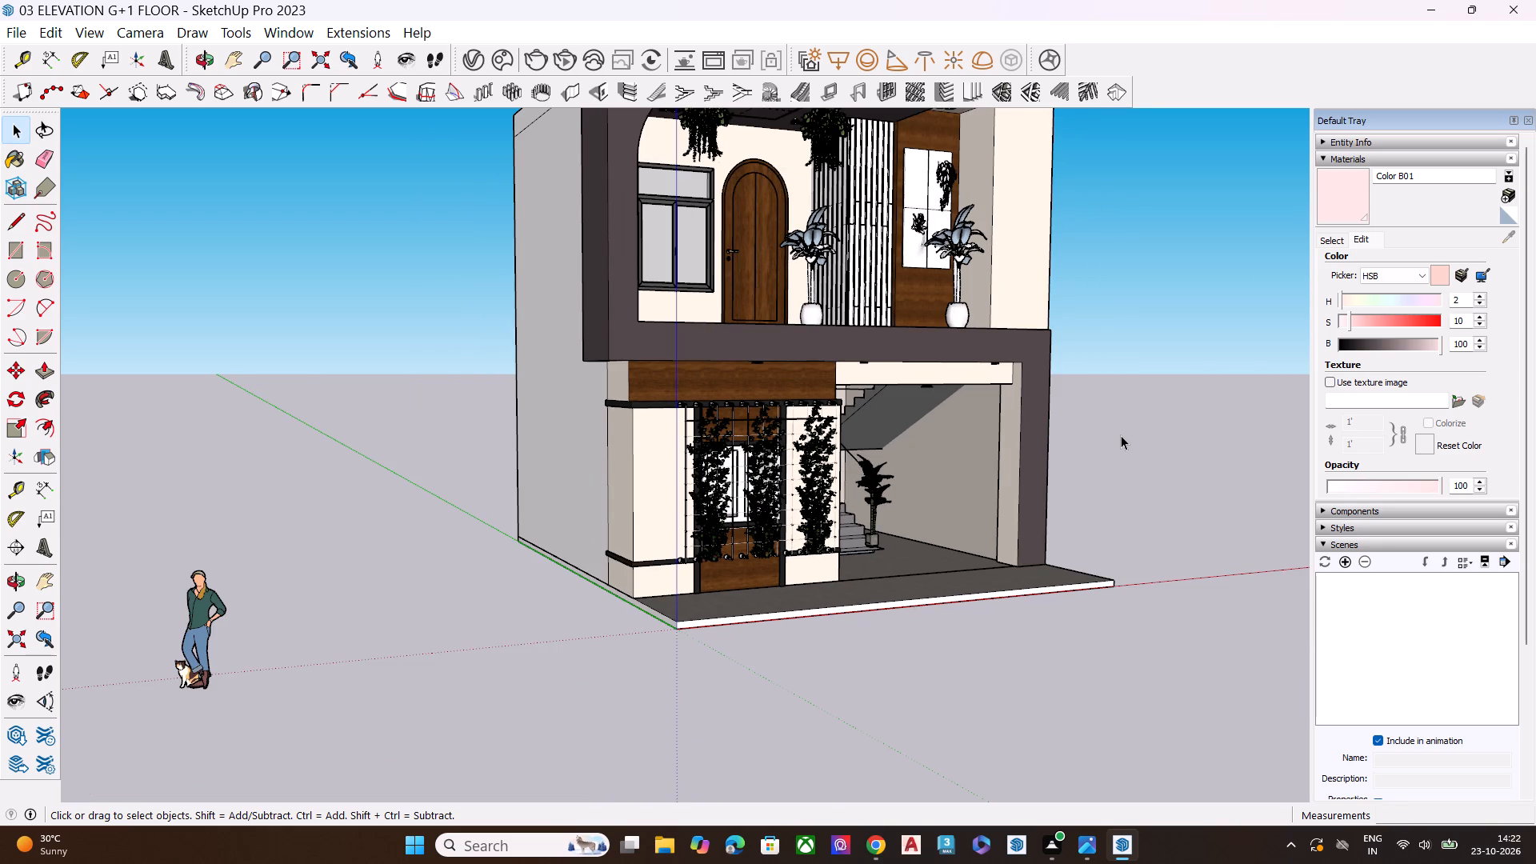
pyautogui.press('space')
pyautogui.click(1121, 435)
pyautogui.scroll(2, 903, 419)
pyautogui.moveTo(942, 498); pyautogui.dragTo(1000, 436, button='middle')
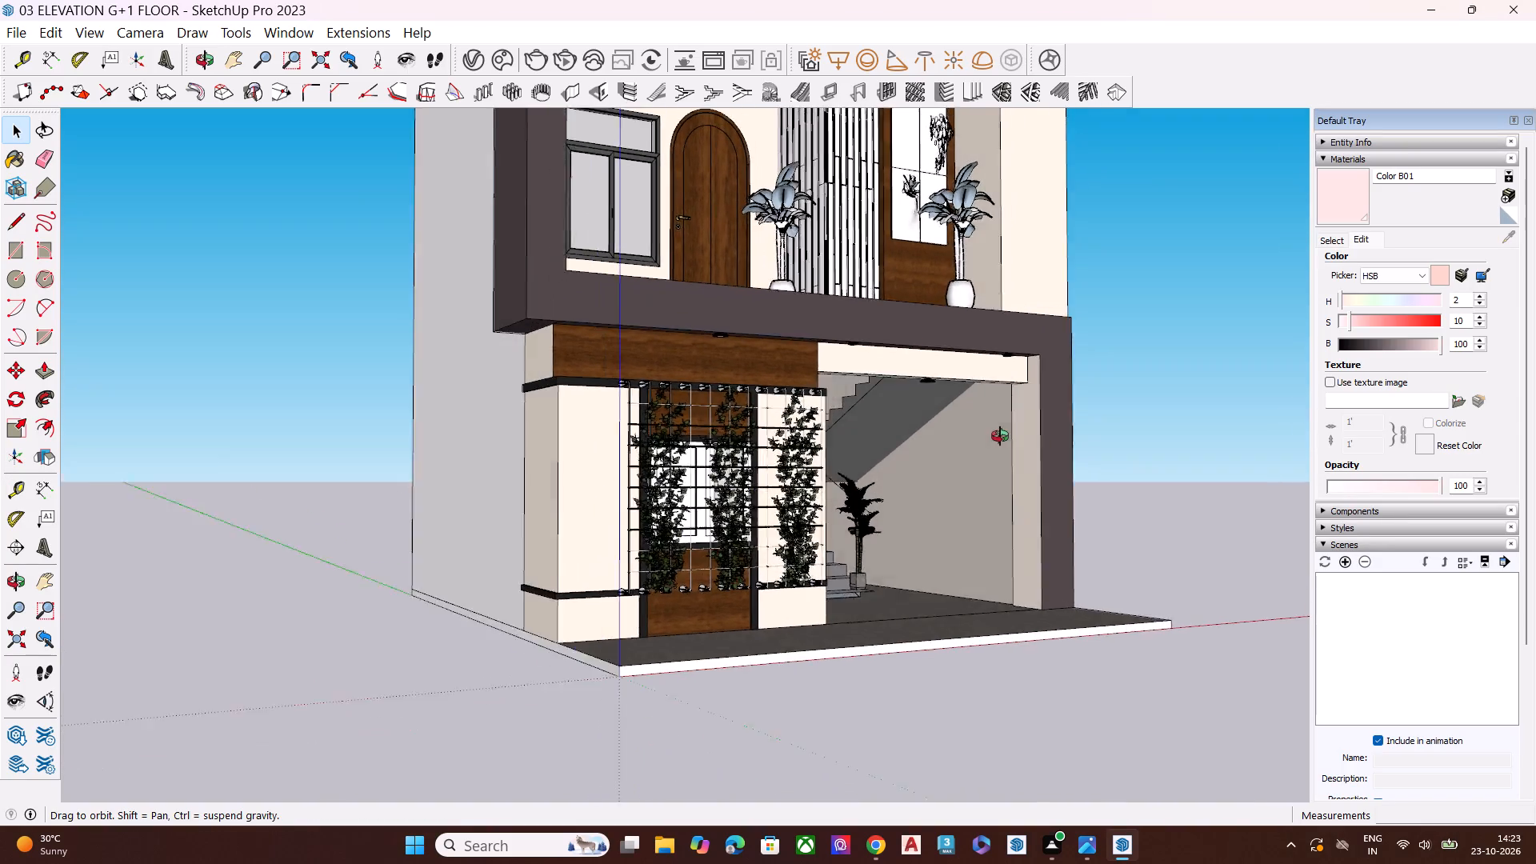
pyautogui.moveTo(1000, 436); pyautogui.dragTo(1054, 460, button='middle')
pyautogui.scroll(1, 1056, 459)
pyautogui.press('space')
pyautogui.click(1089, 439)
pyautogui.press('space')
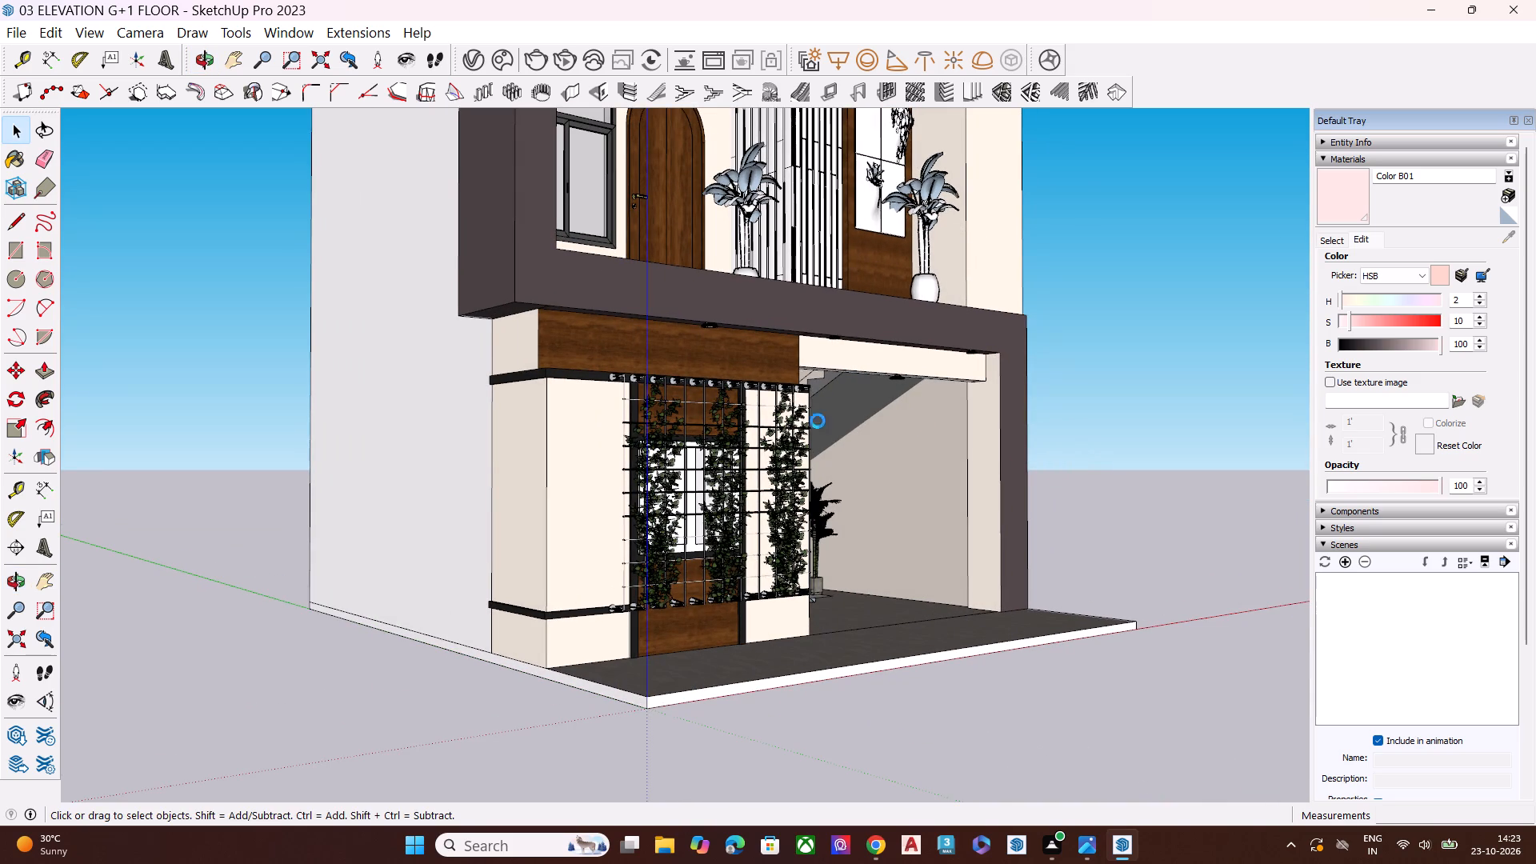
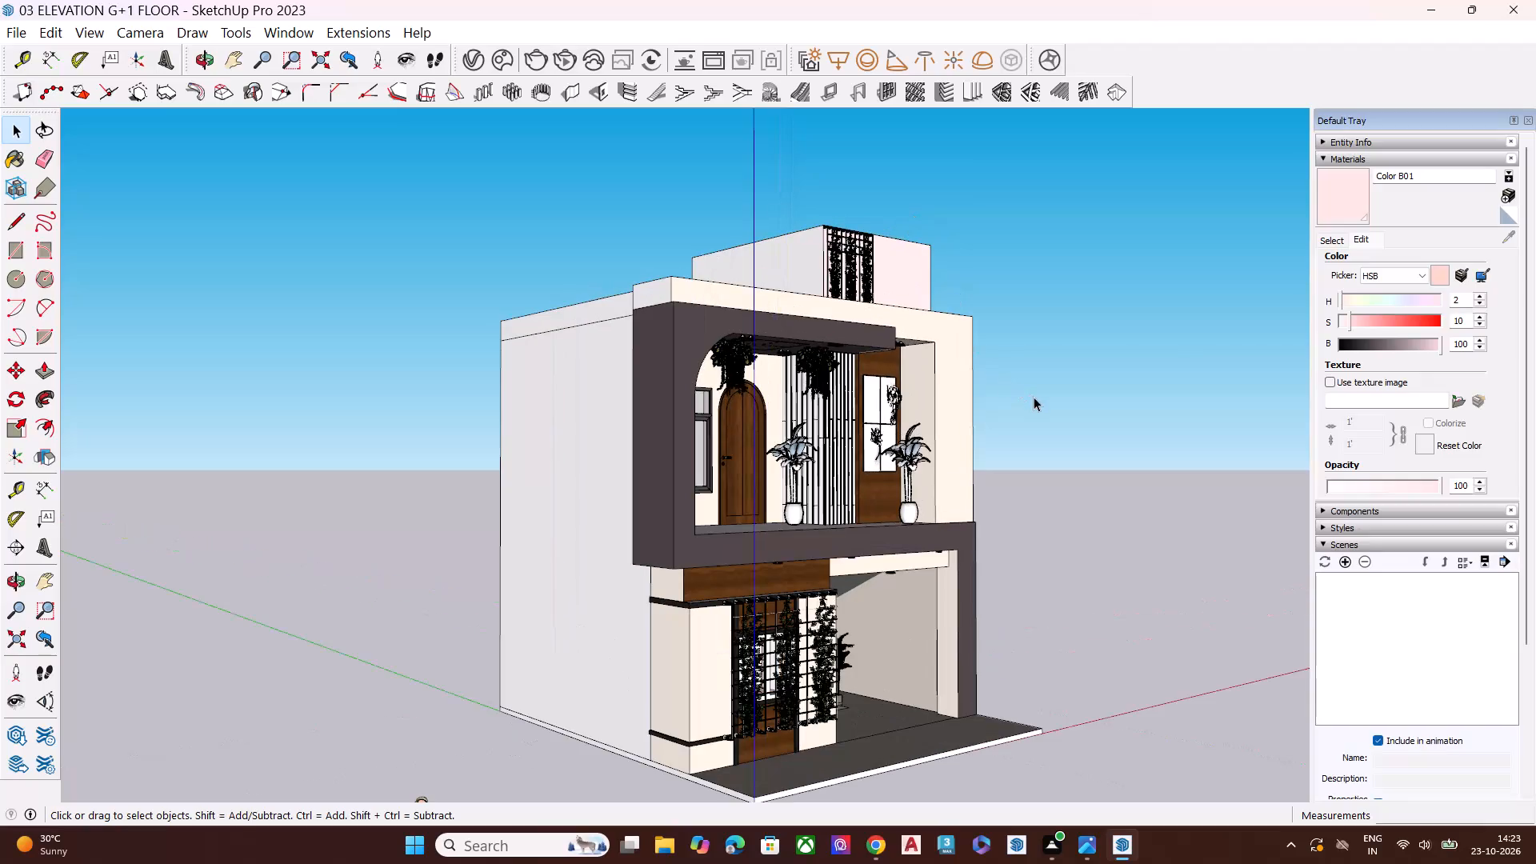
# Delete the trellis with climbing plants from the front wall of the rooftop room.
pyautogui.scroll(4, 1038, 422)
pyautogui.scroll(-2, 740, 407)
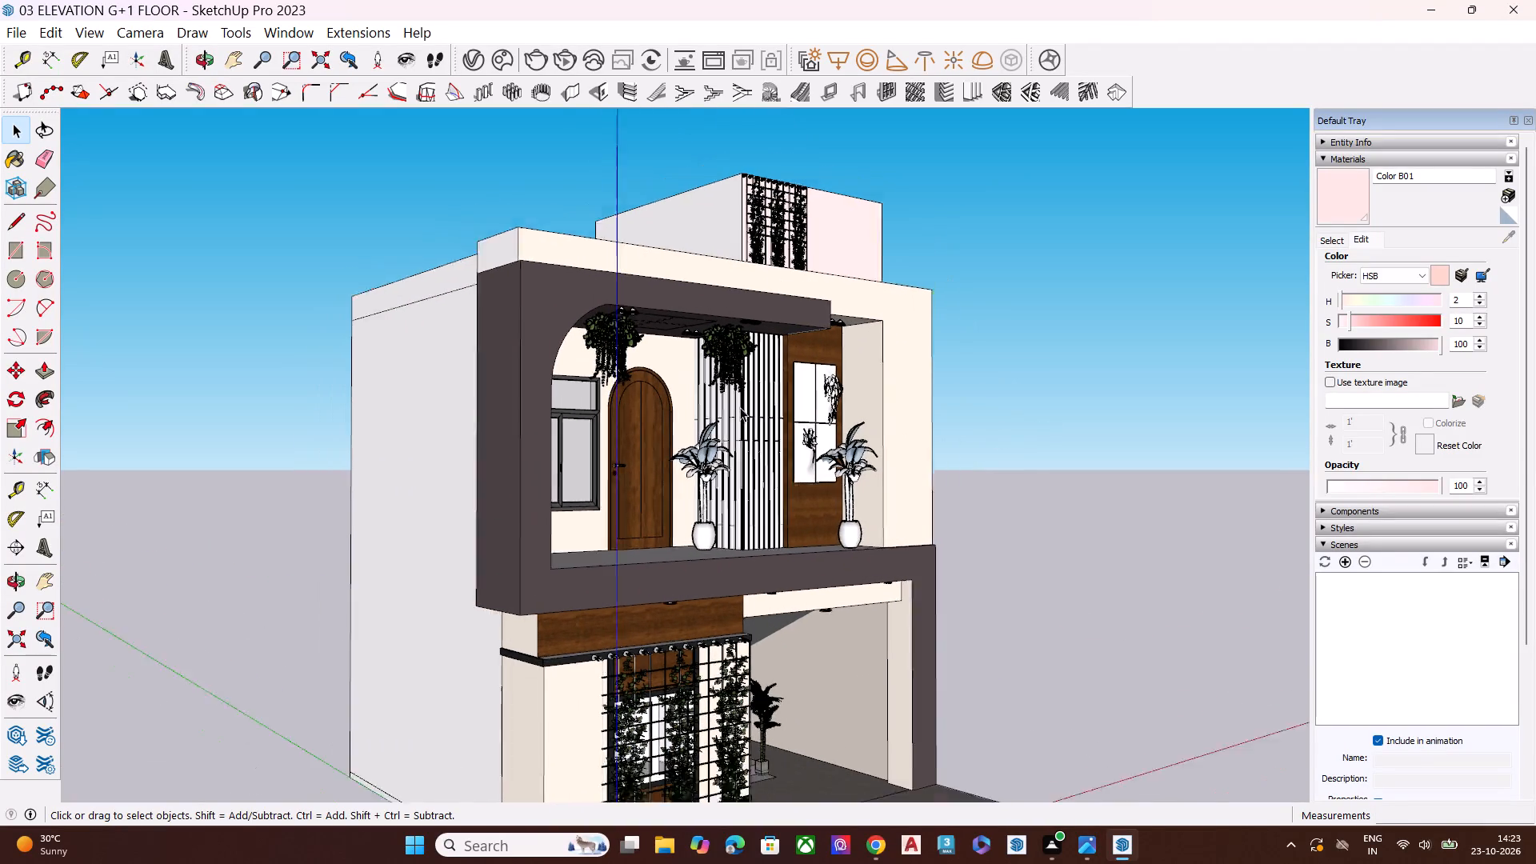
pyautogui.scroll(-2, 740, 407)
pyautogui.moveTo(831, 428); pyautogui.dragTo(767, 548, button='middle')
pyautogui.scroll(1, 801, 251)
pyautogui.scroll(-1, 801, 251)
pyautogui.scroll(6, 801, 251)
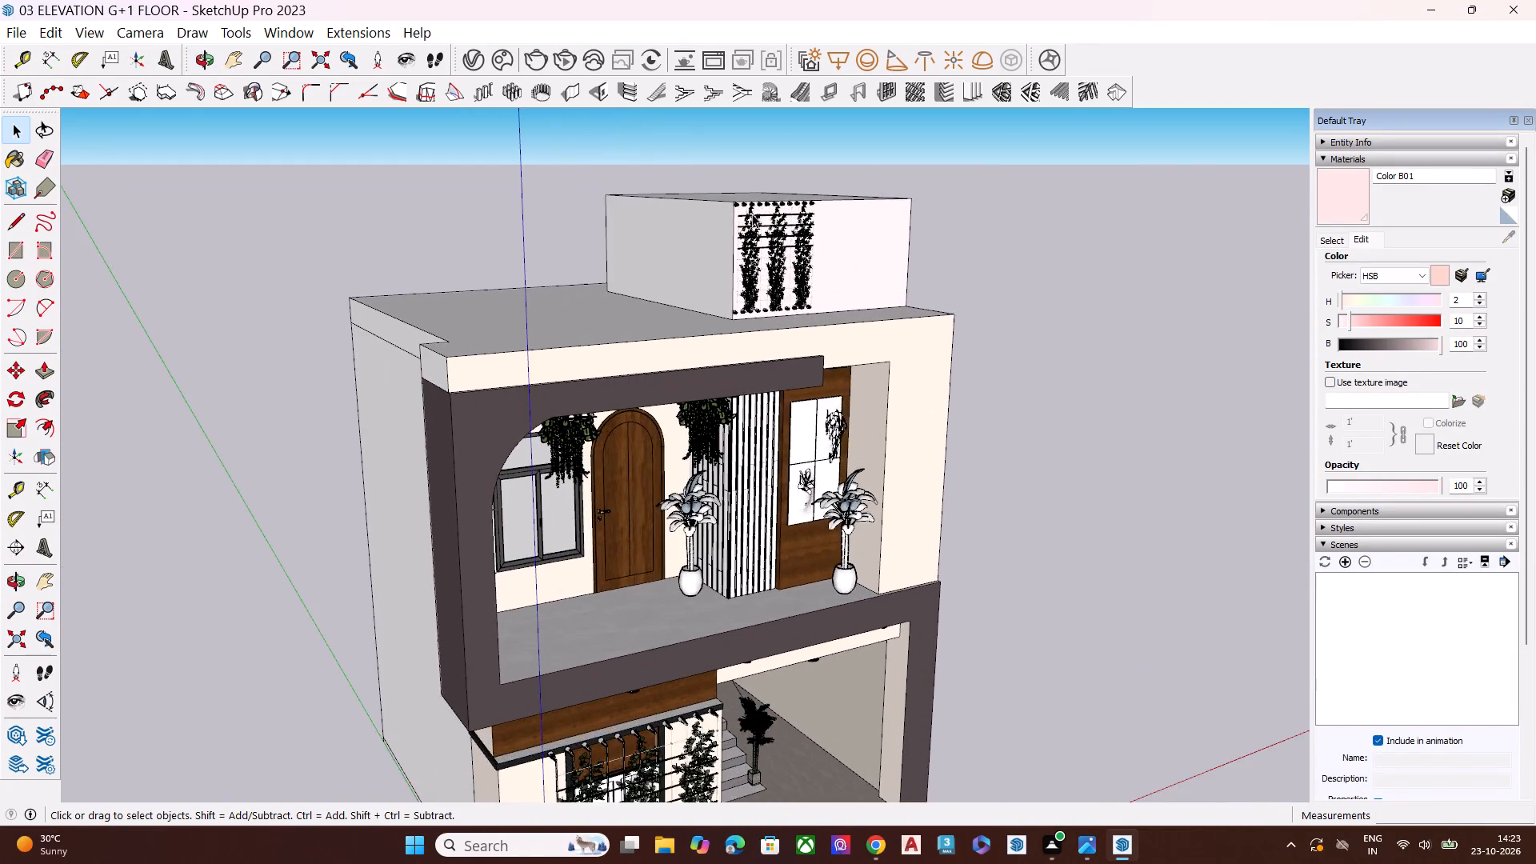
pyautogui.scroll(1, 770, 203)
pyautogui.scroll(-1, 774, 201)
pyautogui.scroll(14, 775, 201)
pyautogui.click(780, 239)
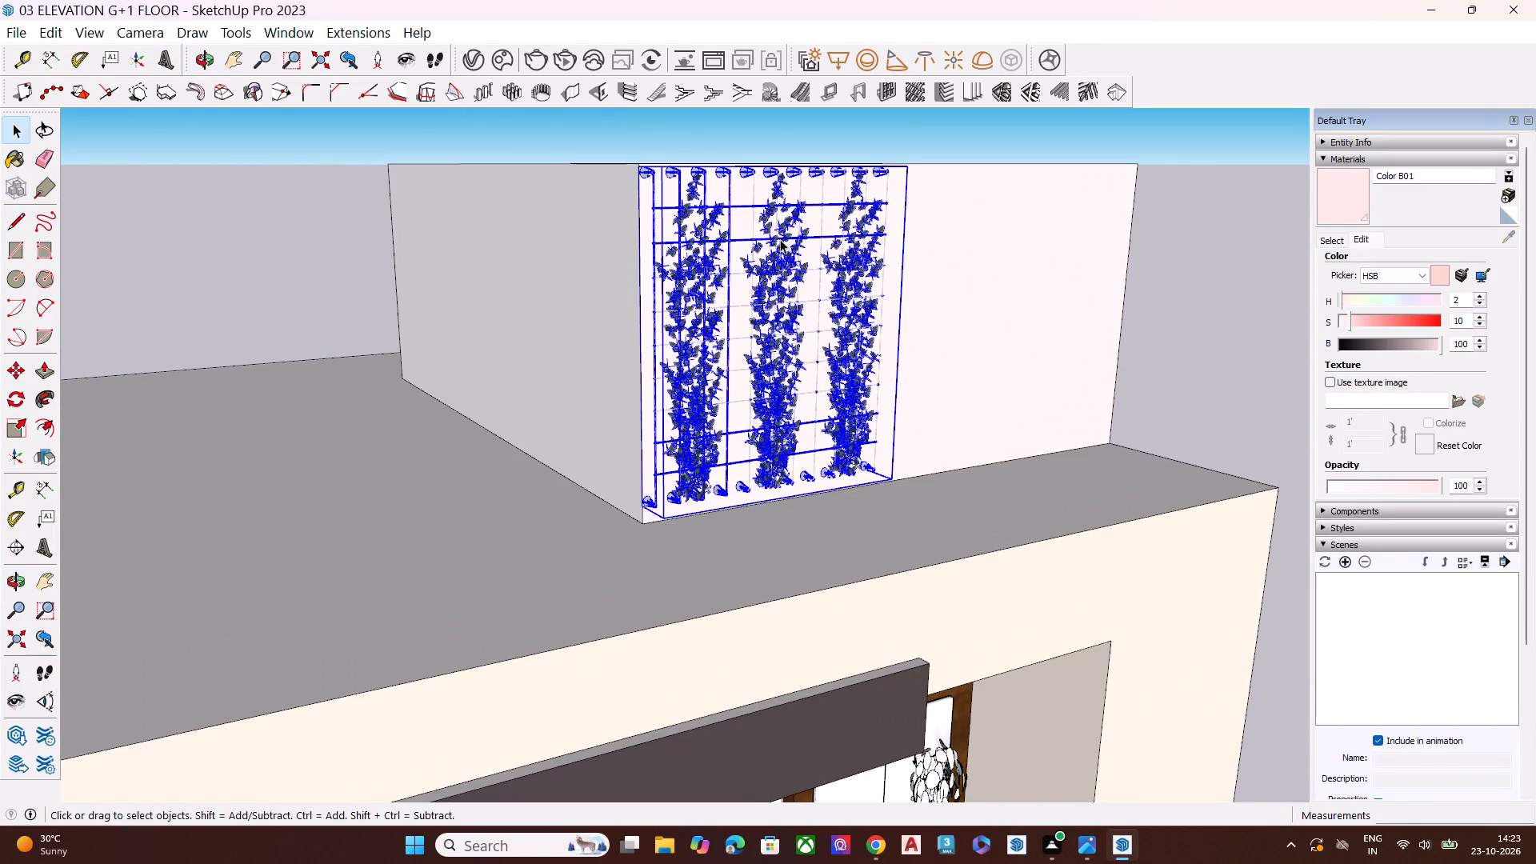
pyautogui.press('Delete')
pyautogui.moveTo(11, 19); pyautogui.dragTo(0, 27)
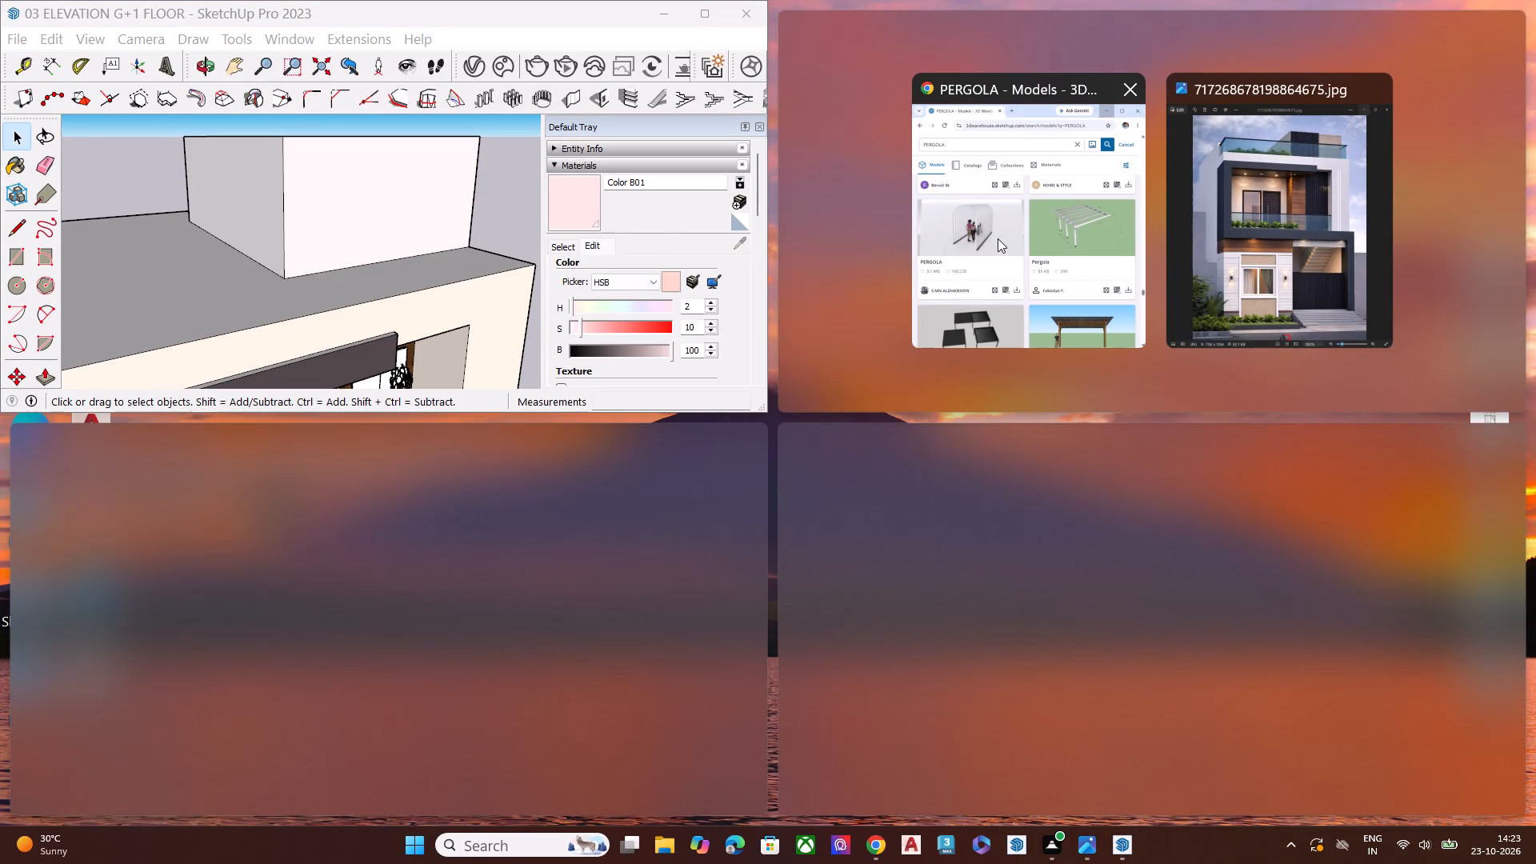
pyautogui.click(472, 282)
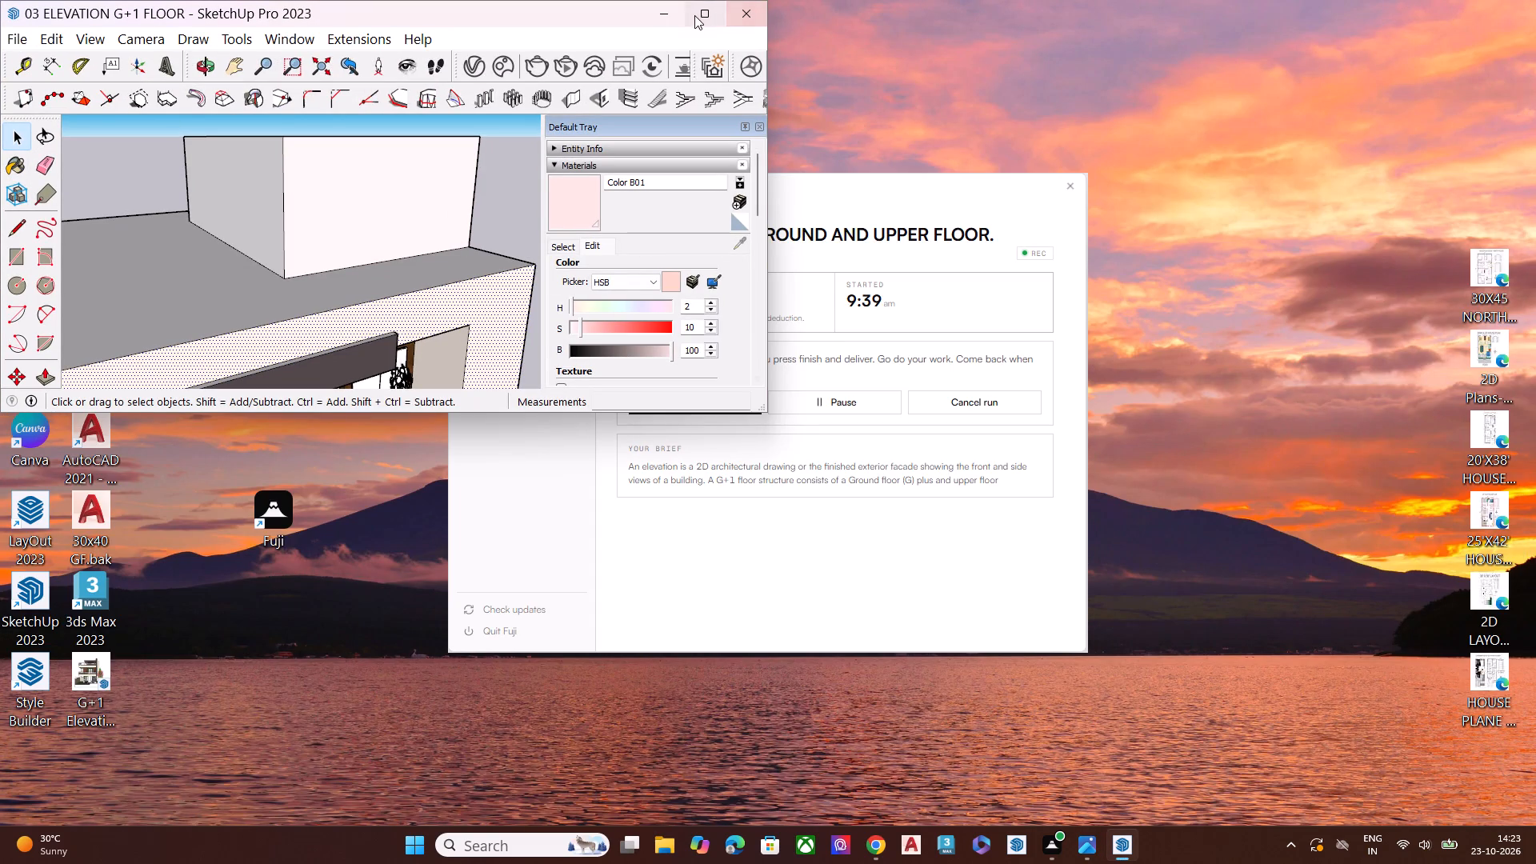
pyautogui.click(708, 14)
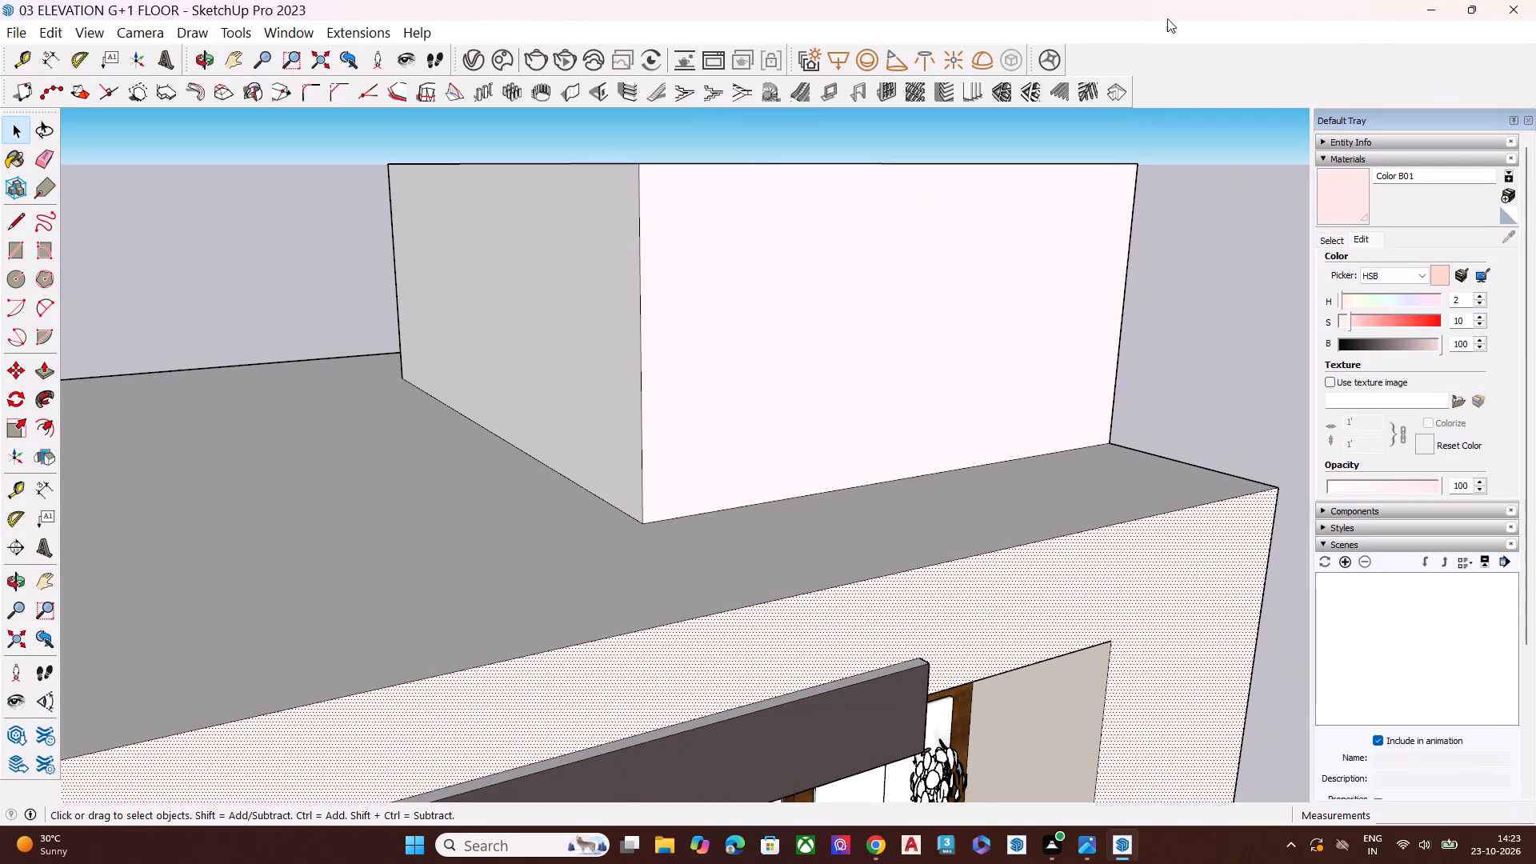
# Switch to Chrome and look through the 3D Warehouse PERGOLA search results for a suitable pergola model.
pyautogui.click(877, 850)
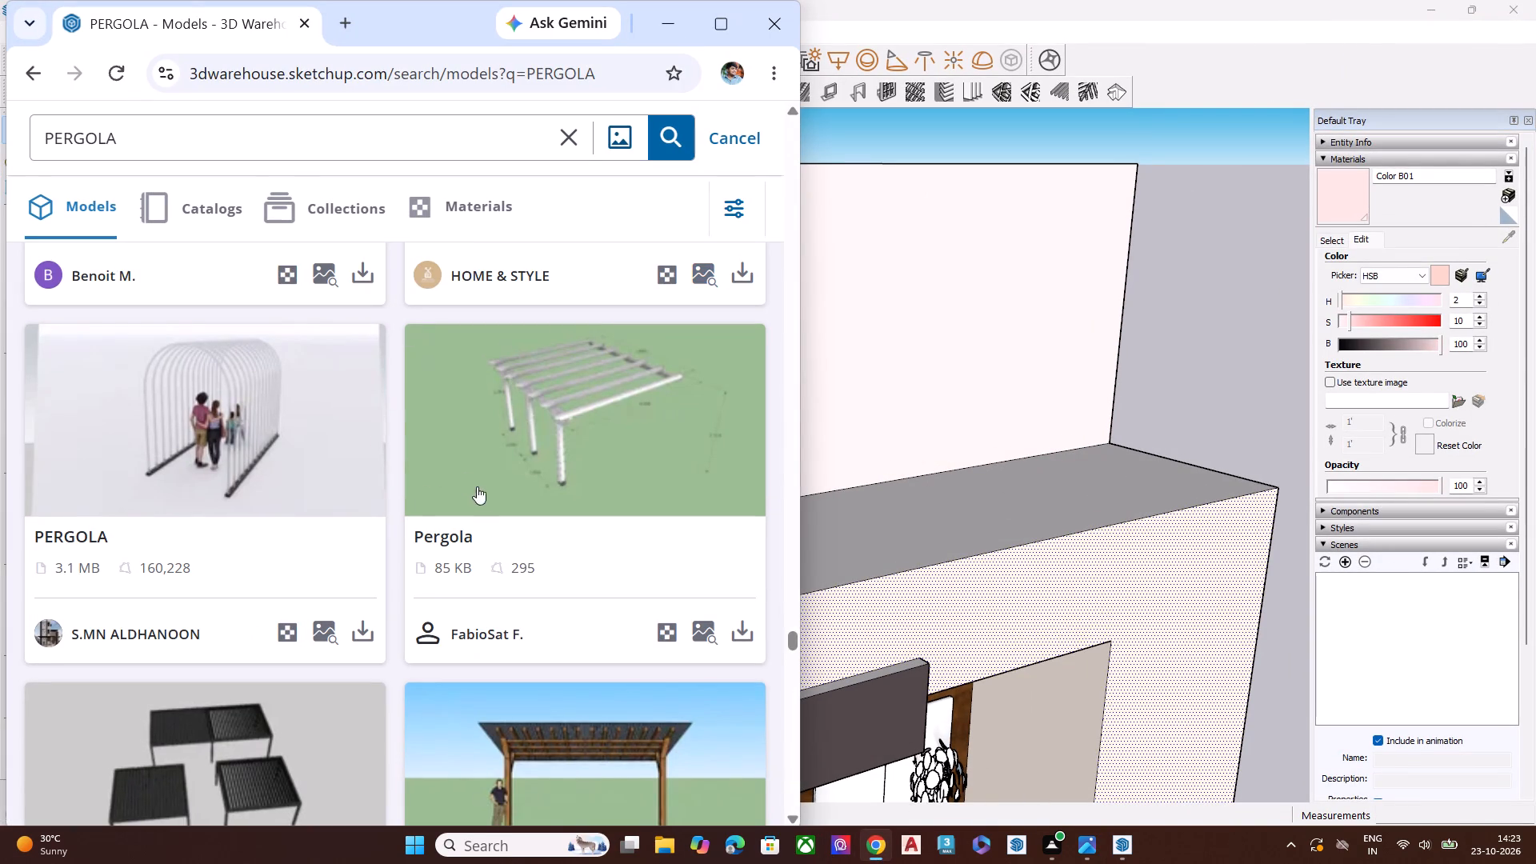
pyautogui.scroll(-6, 482, 491)
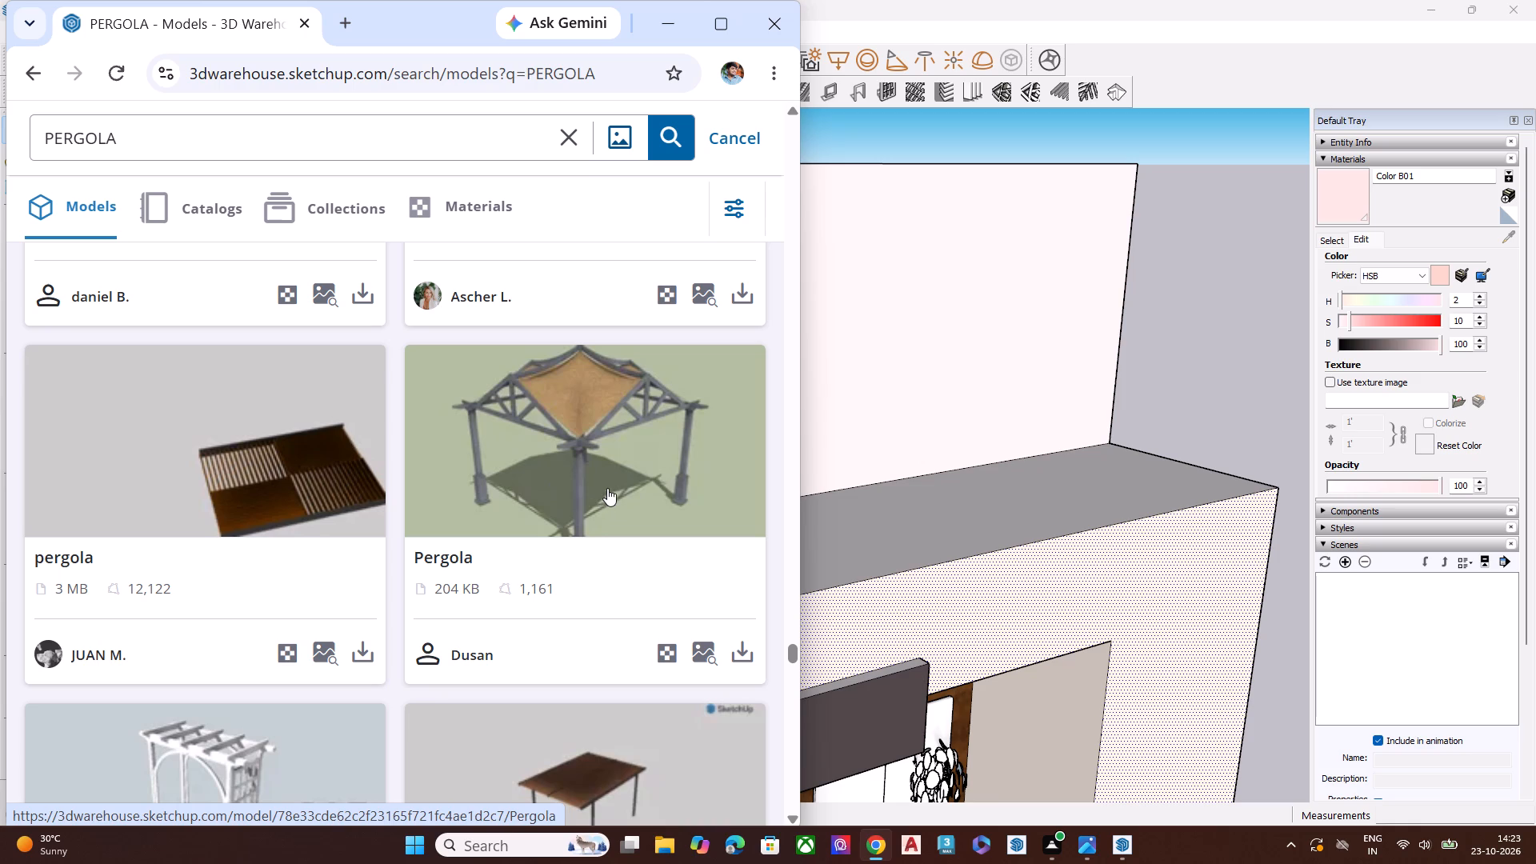
pyautogui.scroll(-4, 603, 500)
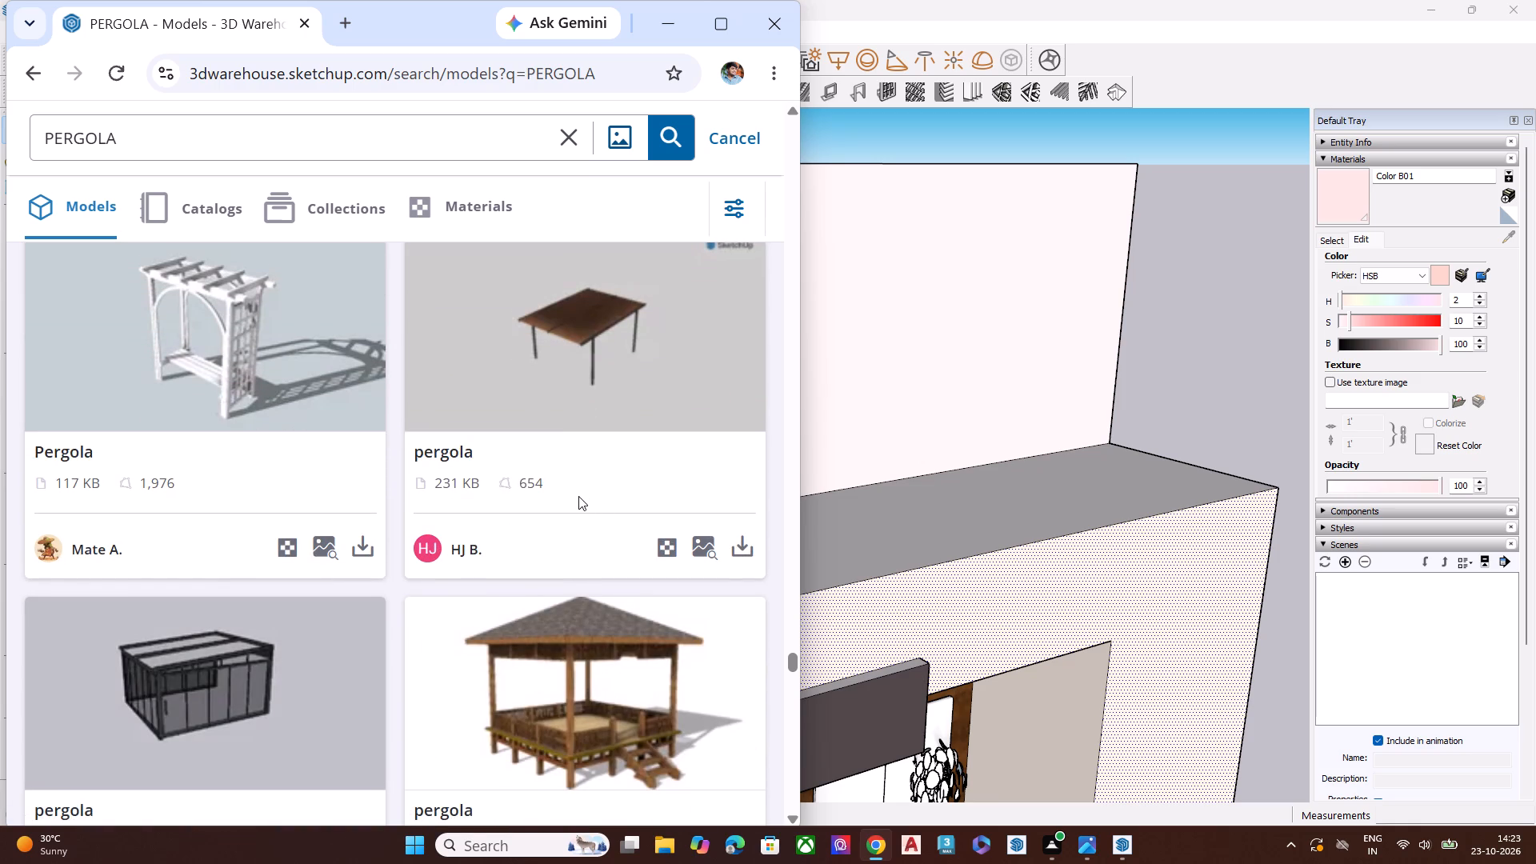
pyautogui.scroll(-3, 578, 496)
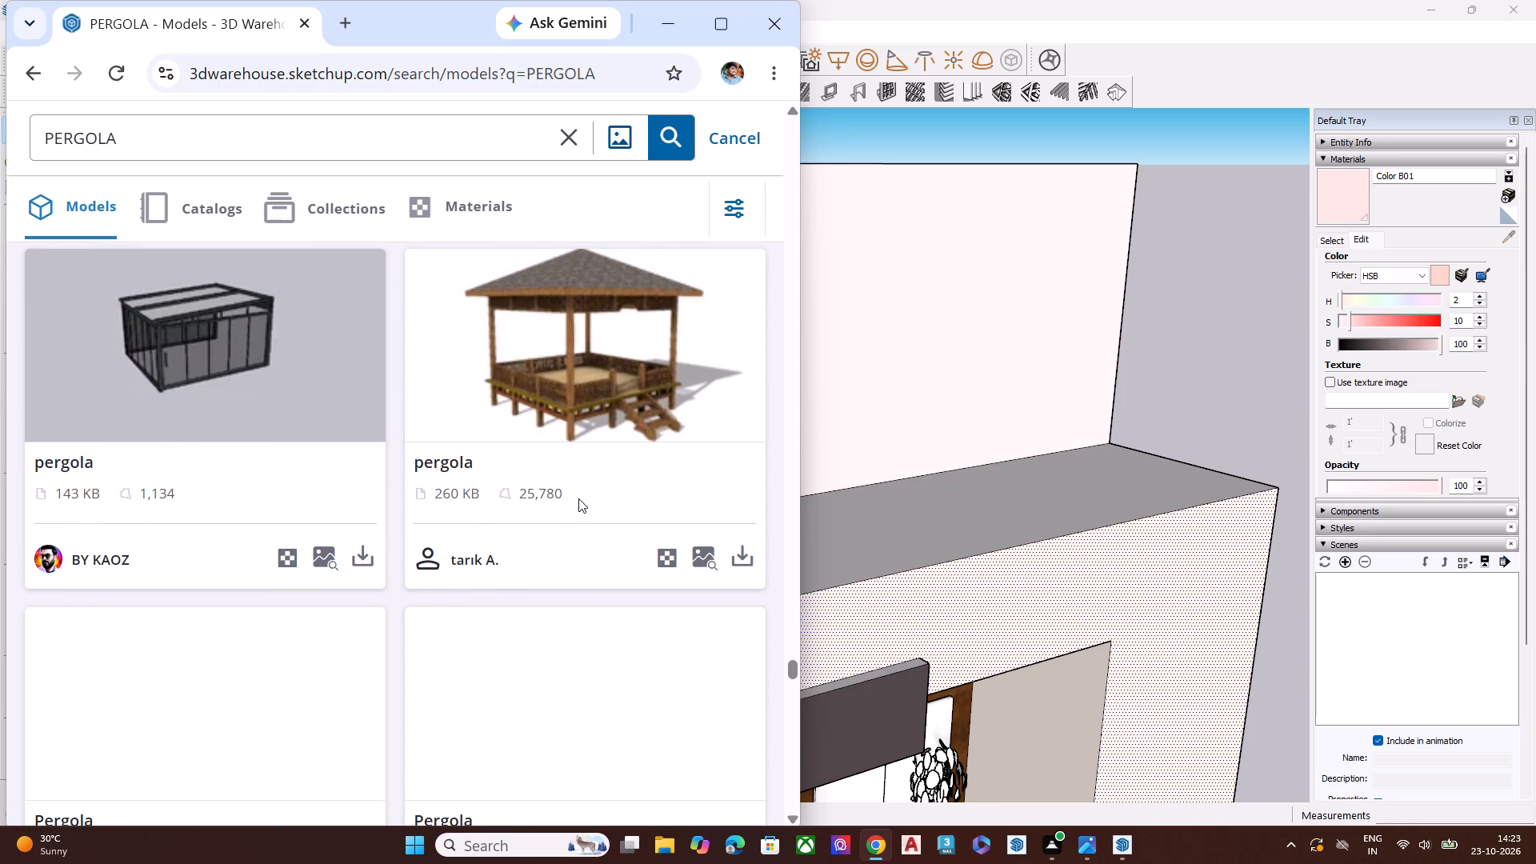
pyautogui.scroll(-5, 575, 505)
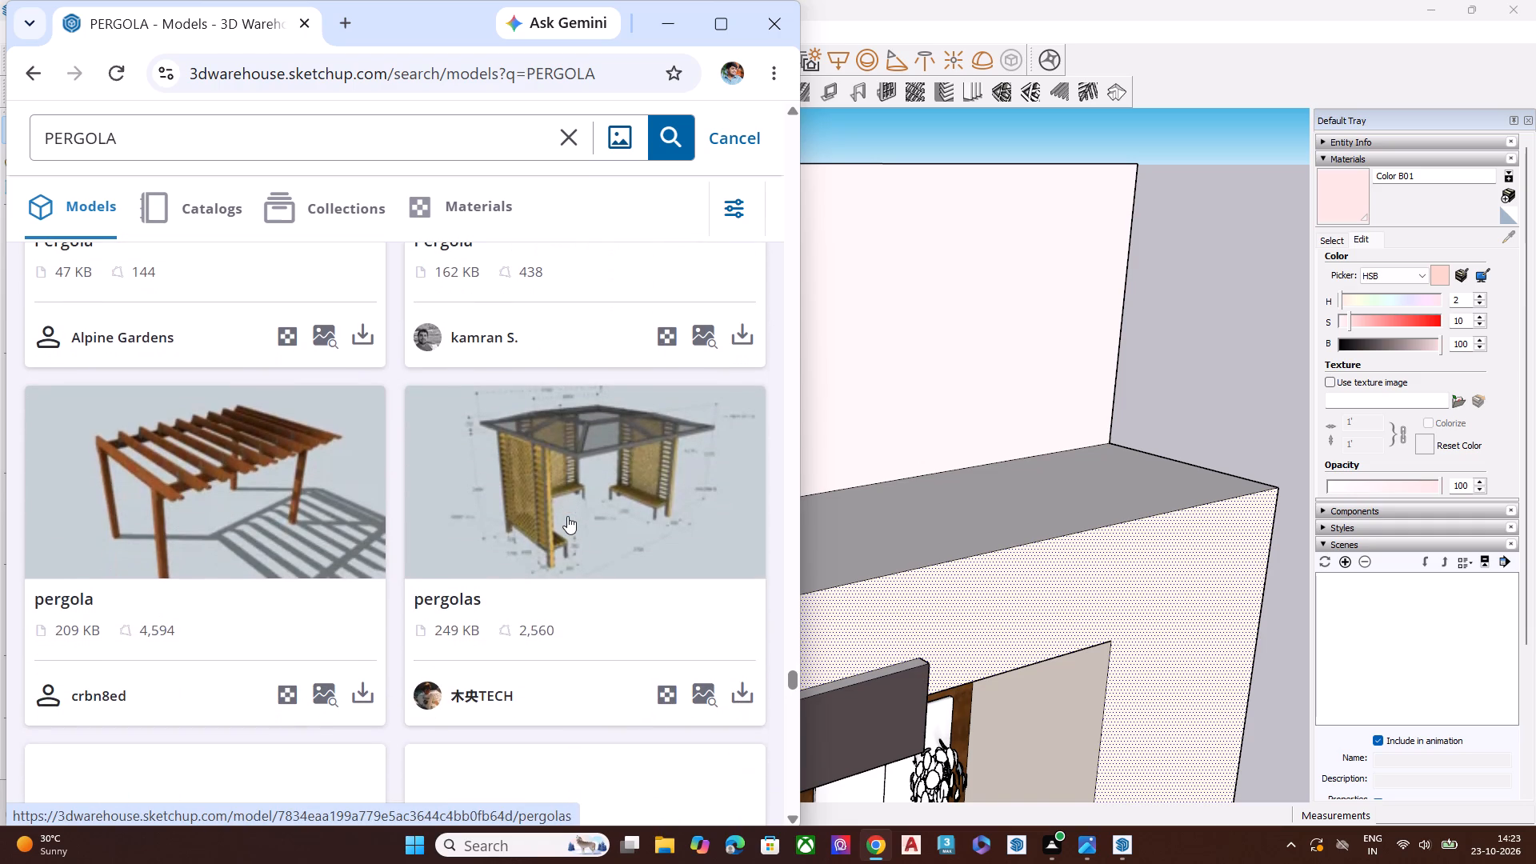
pyautogui.scroll(-3, 567, 516)
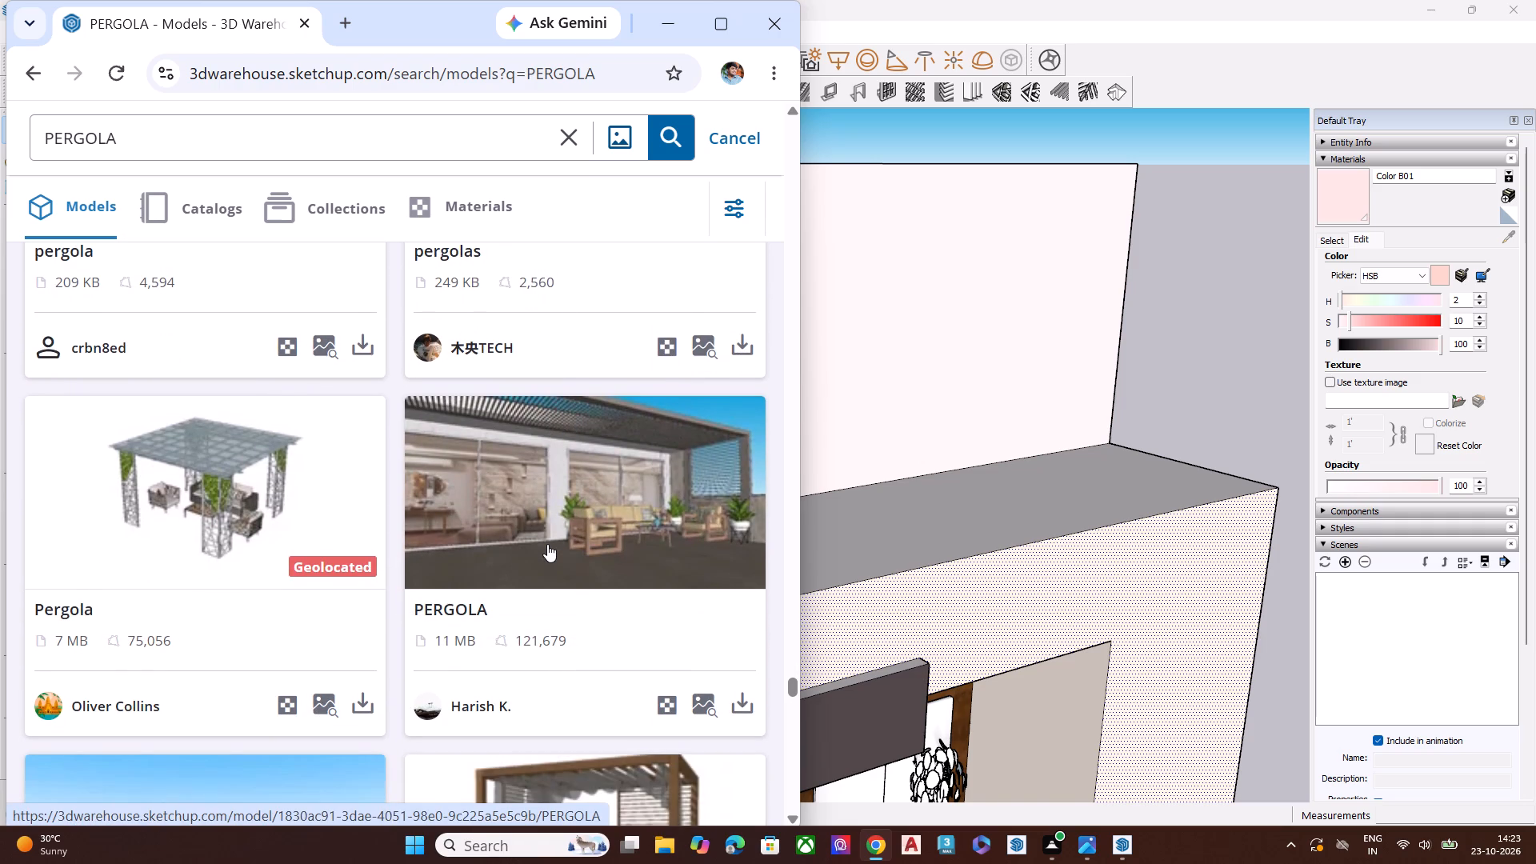
pyautogui.scroll(-4, 547, 544)
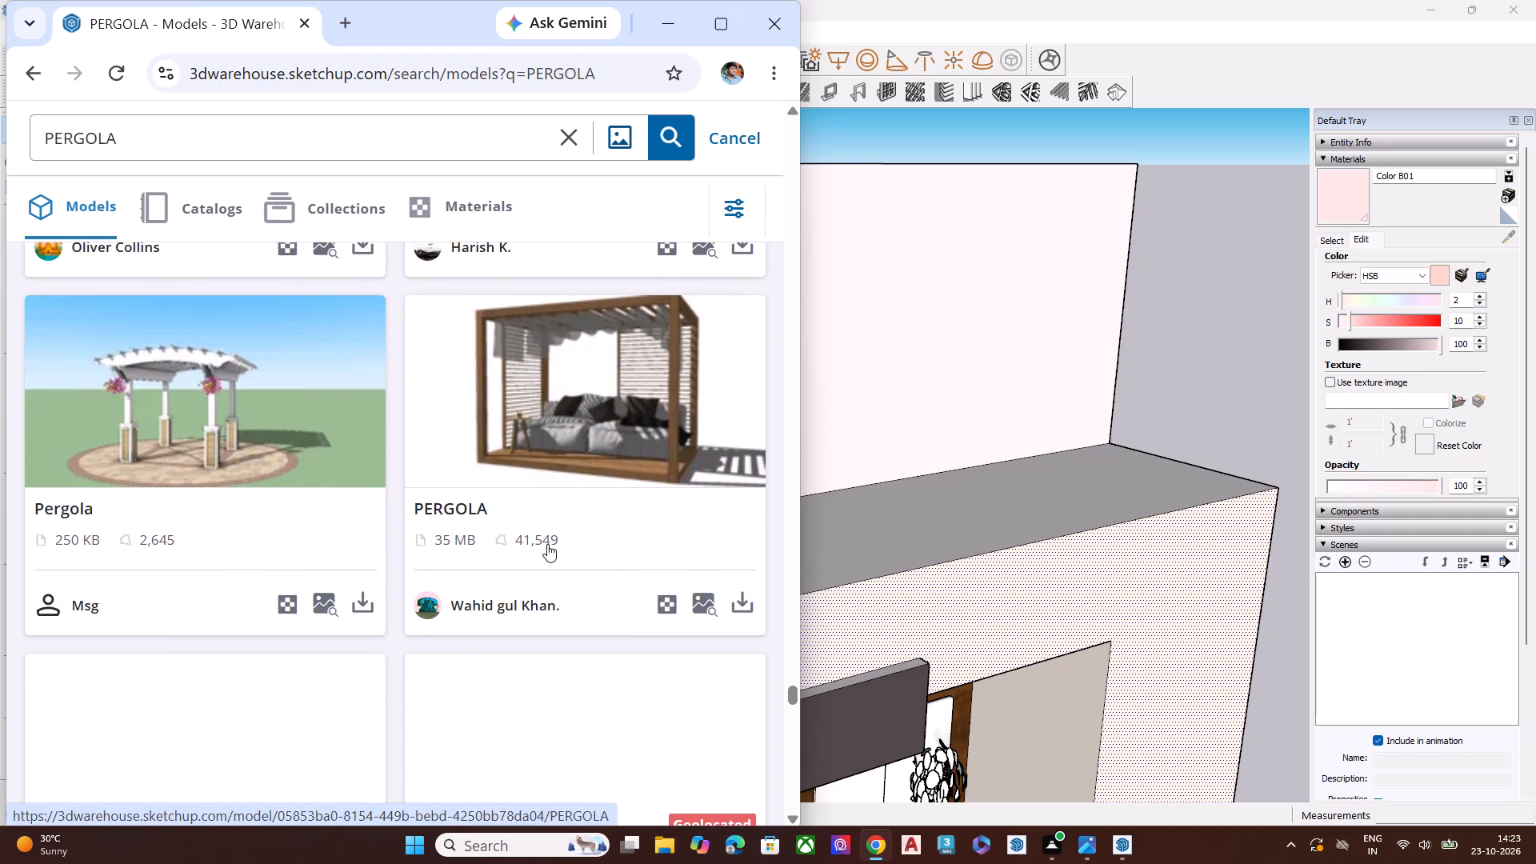
pyautogui.scroll(-4, 547, 544)
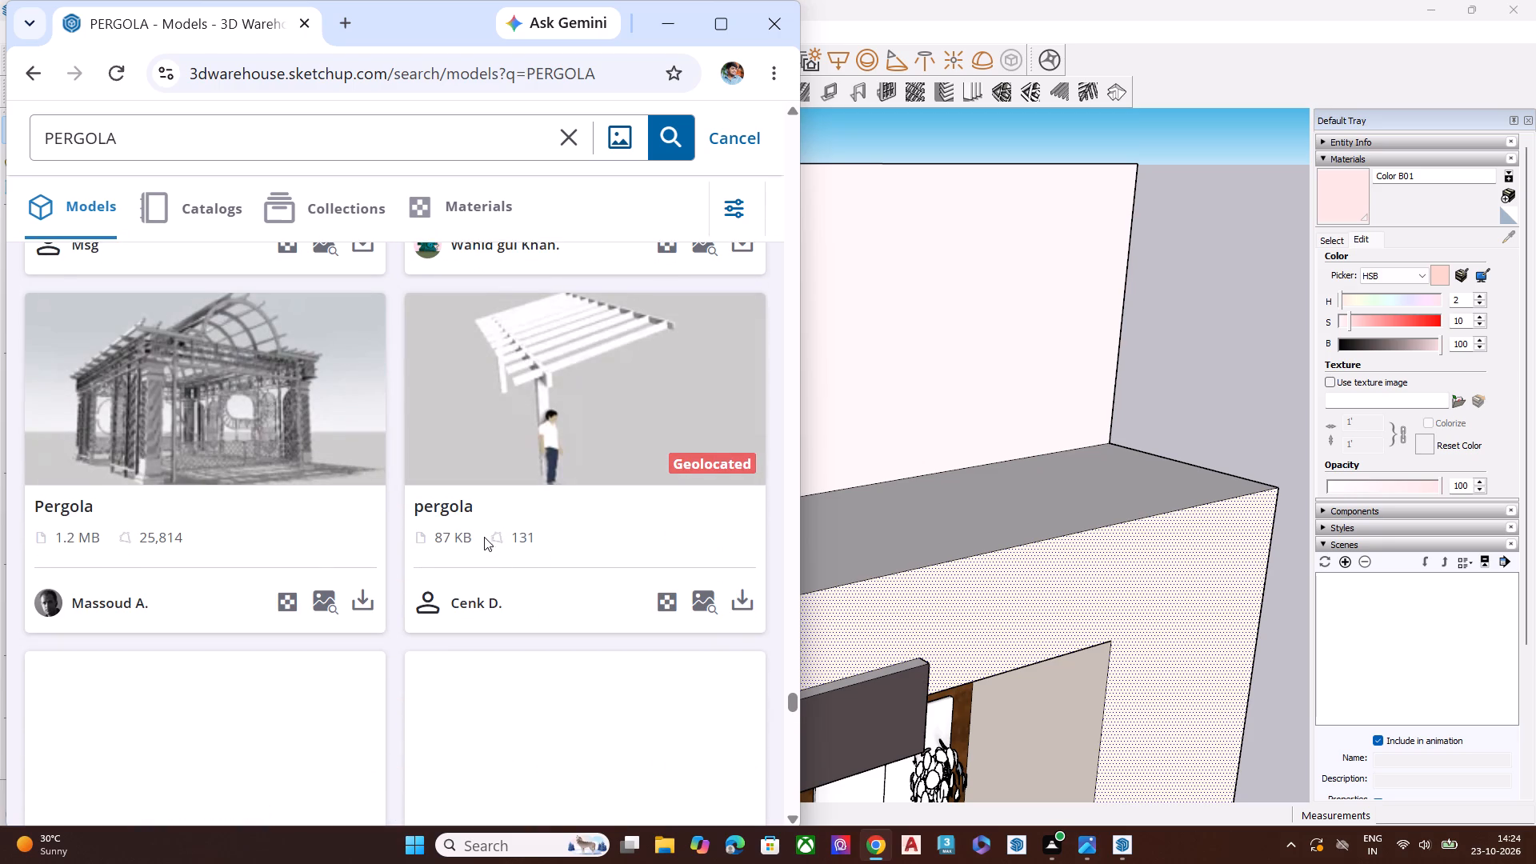
pyautogui.scroll(-6, 484, 537)
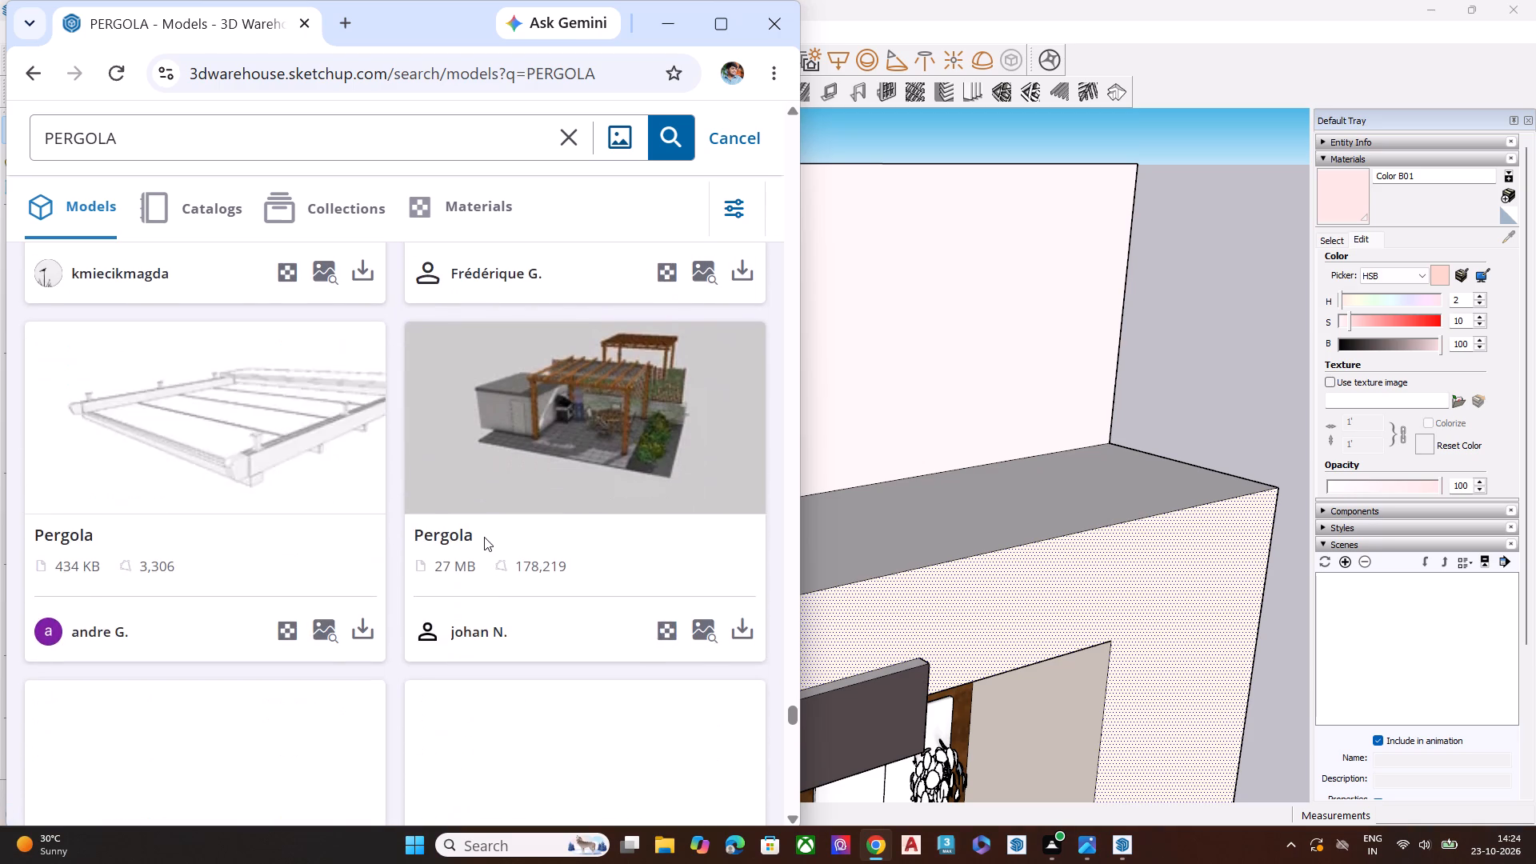
pyautogui.scroll(-4, 484, 537)
pyautogui.scroll(3, 484, 537)
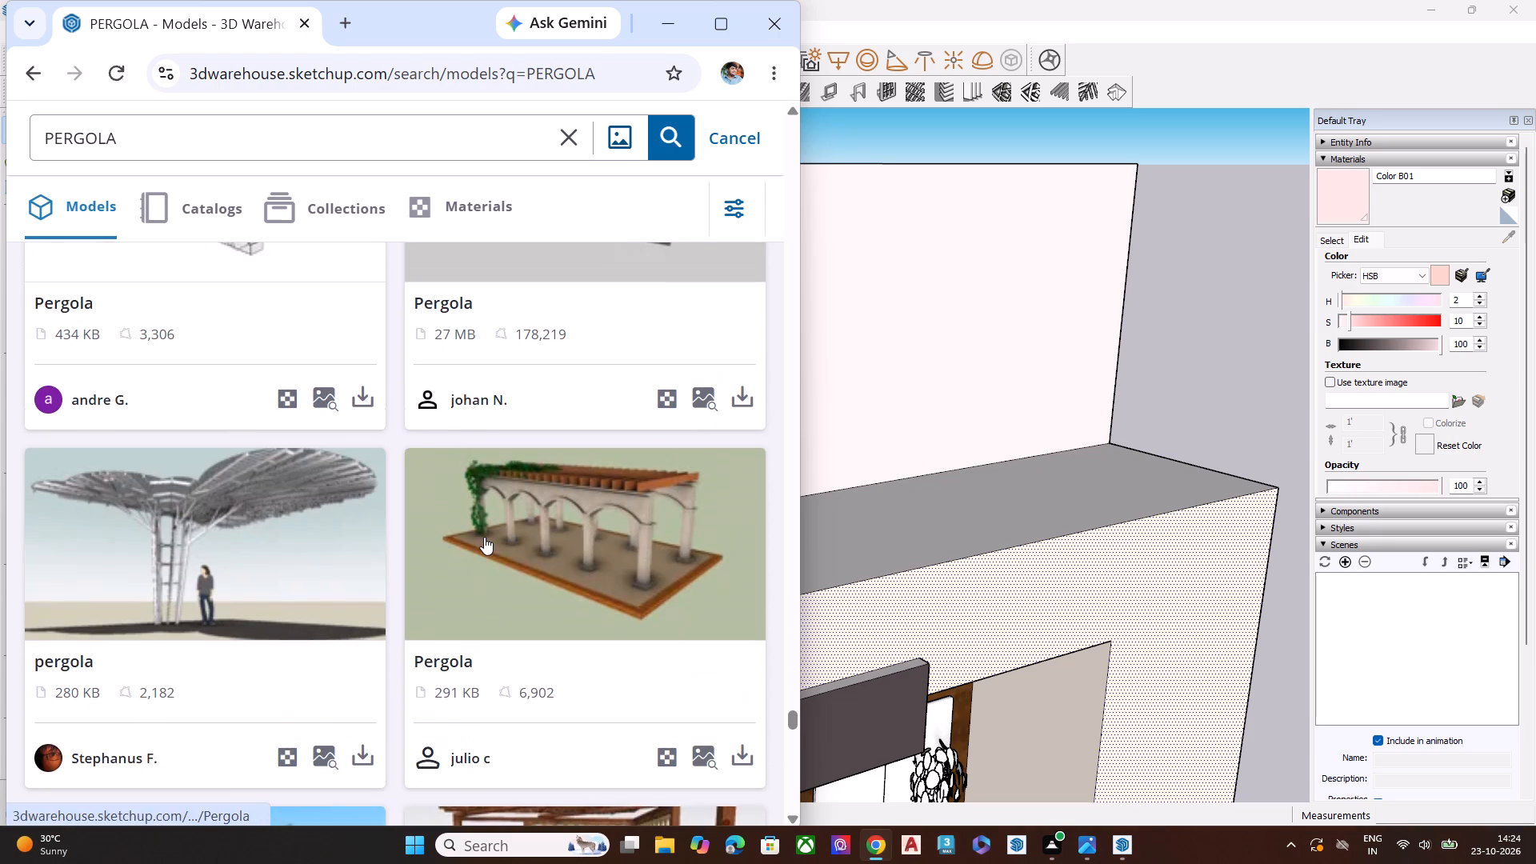
pyautogui.scroll(-3, 484, 537)
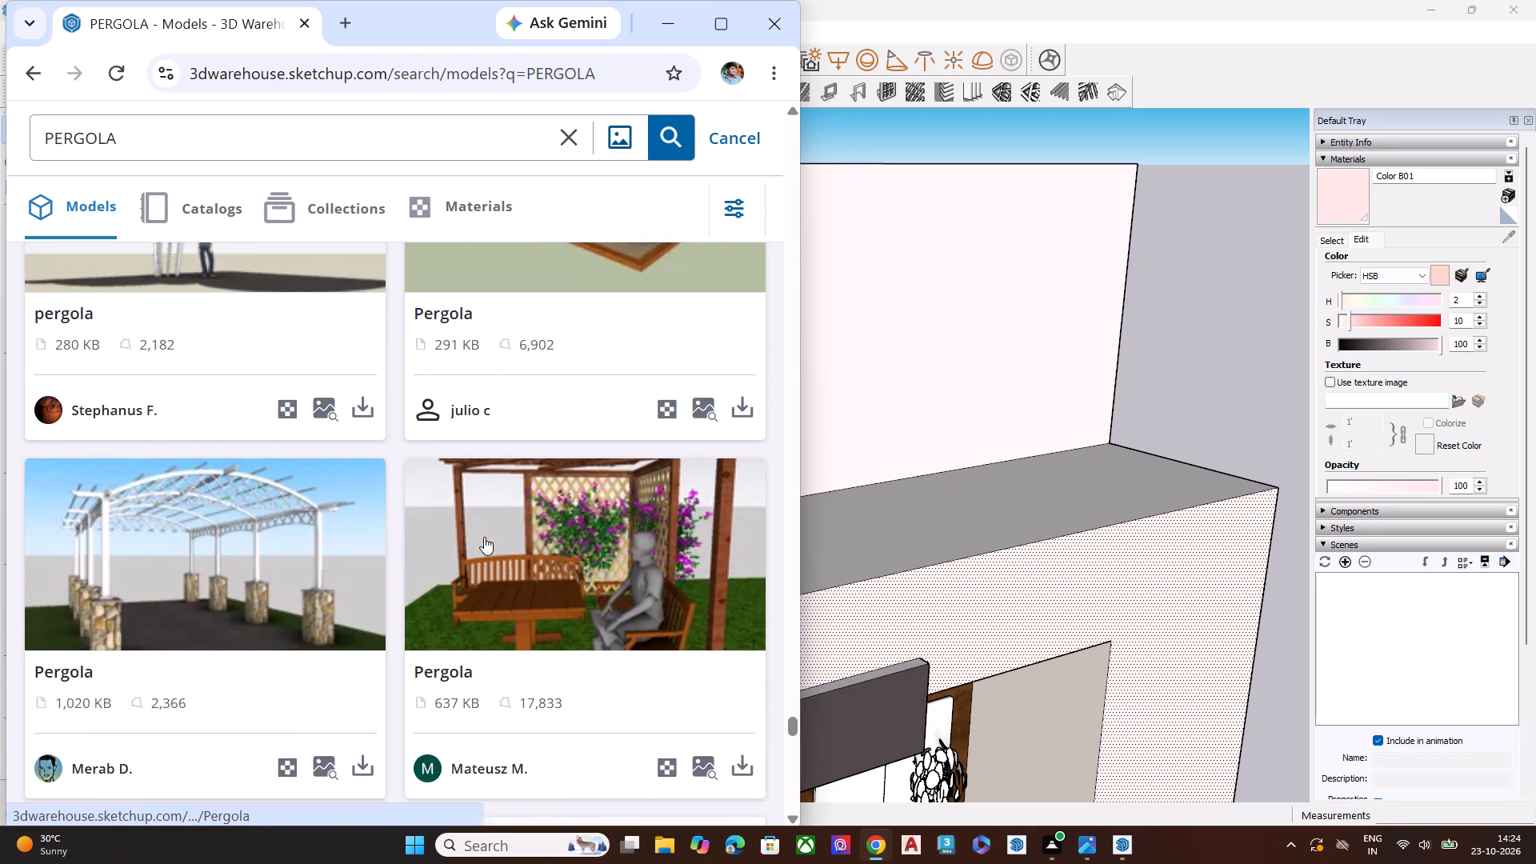
pyautogui.scroll(-4, 484, 537)
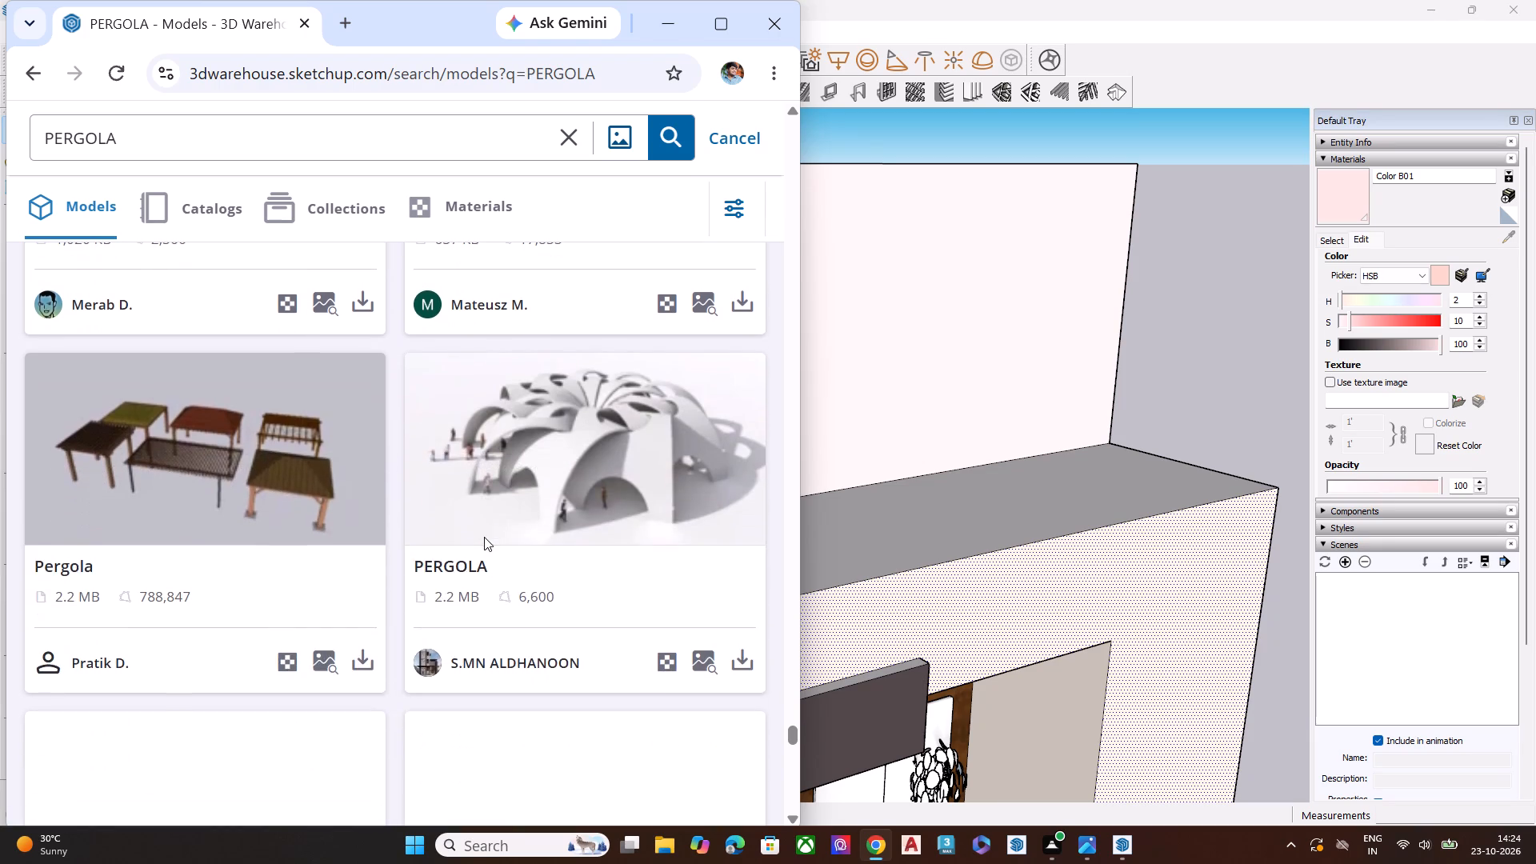
pyautogui.scroll(-5, 484, 537)
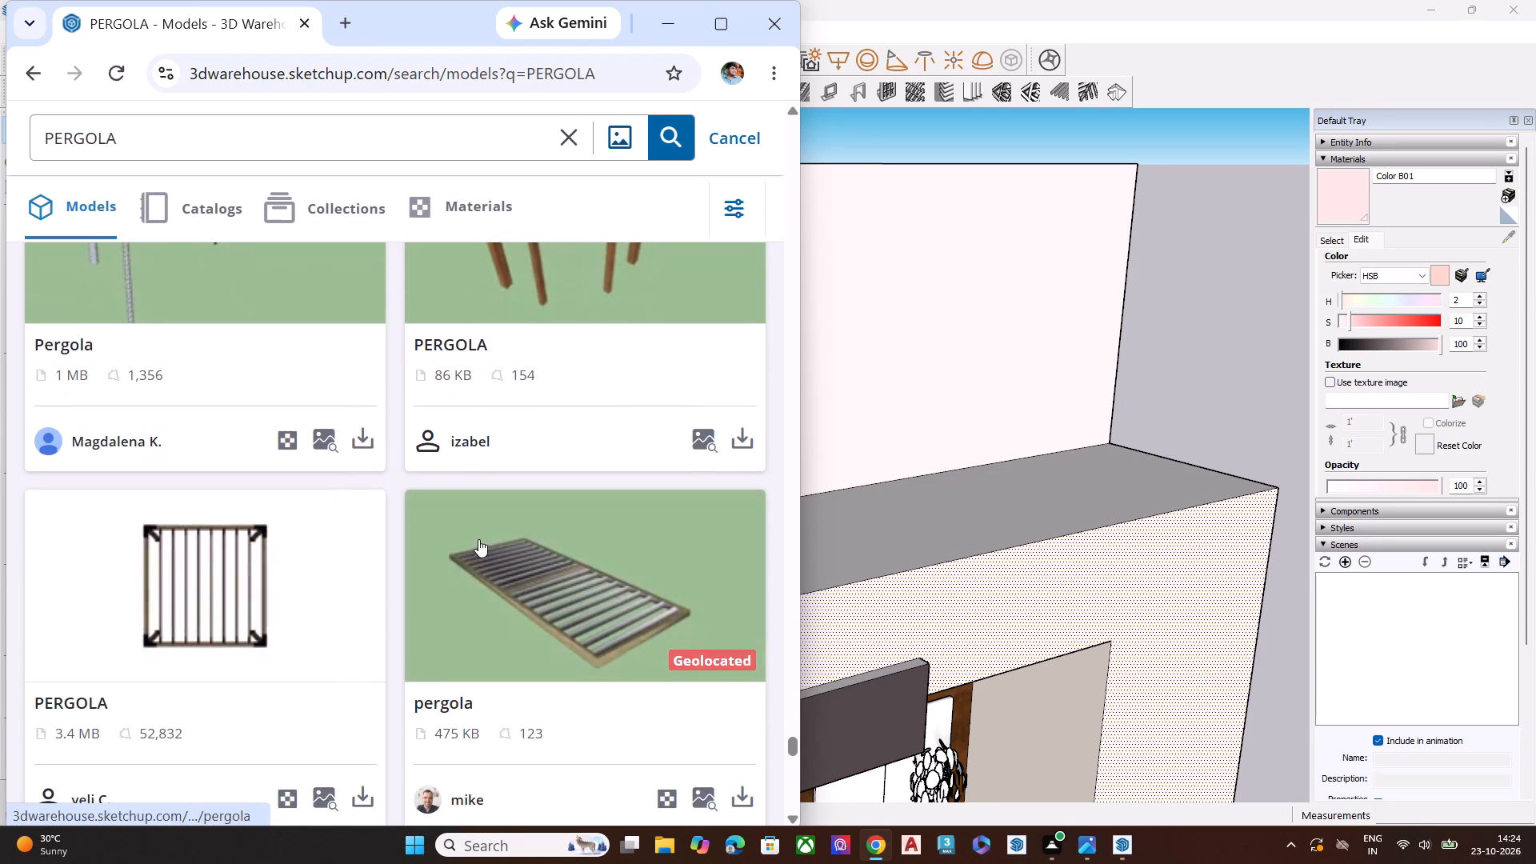
pyautogui.scroll(-5, 479, 532)
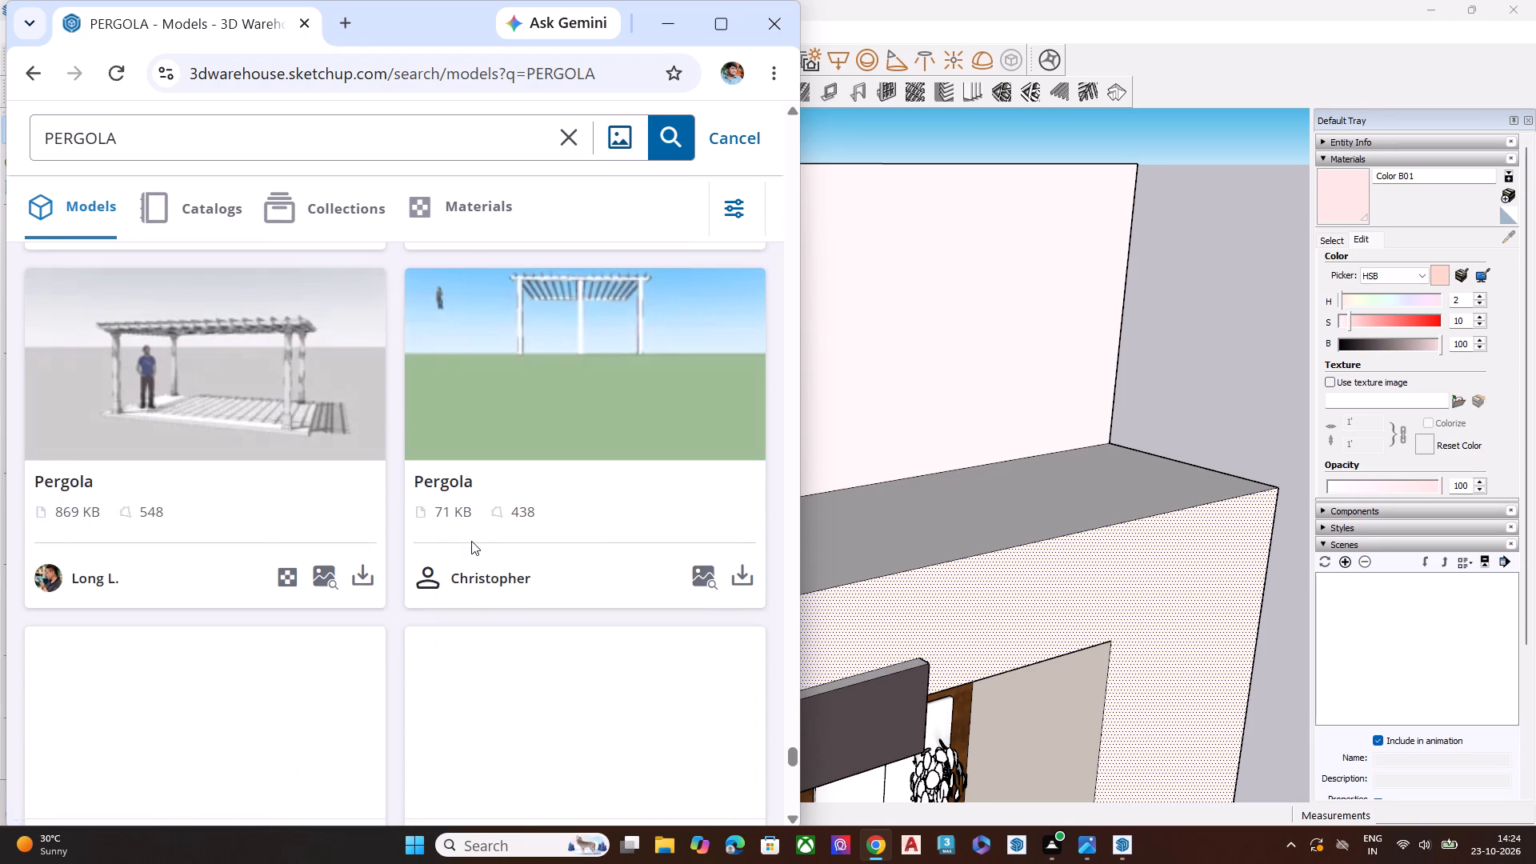
pyautogui.scroll(-2, 471, 550)
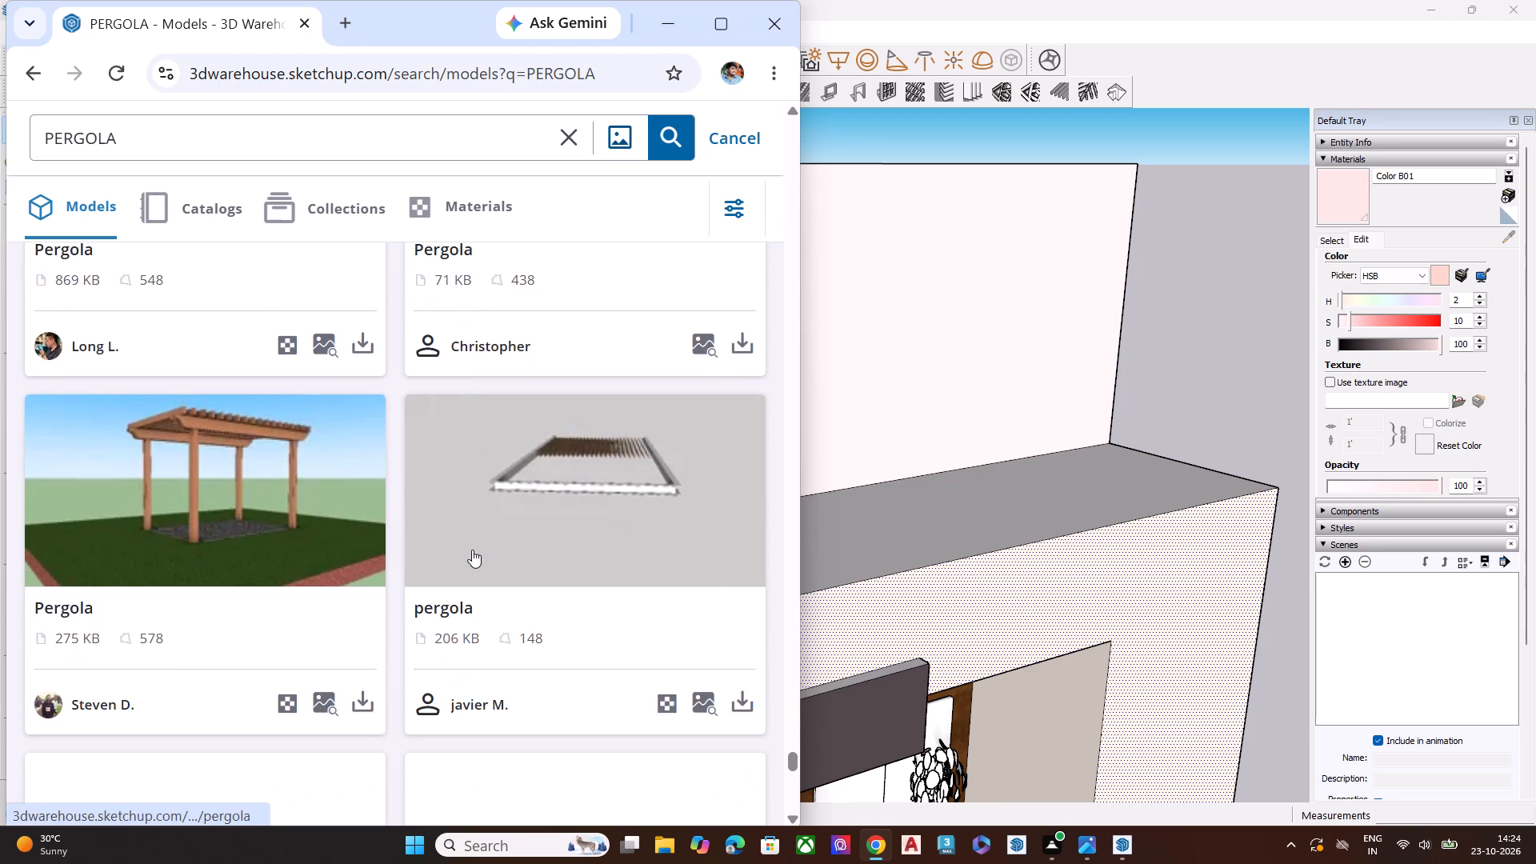
pyautogui.scroll(-6, 472, 550)
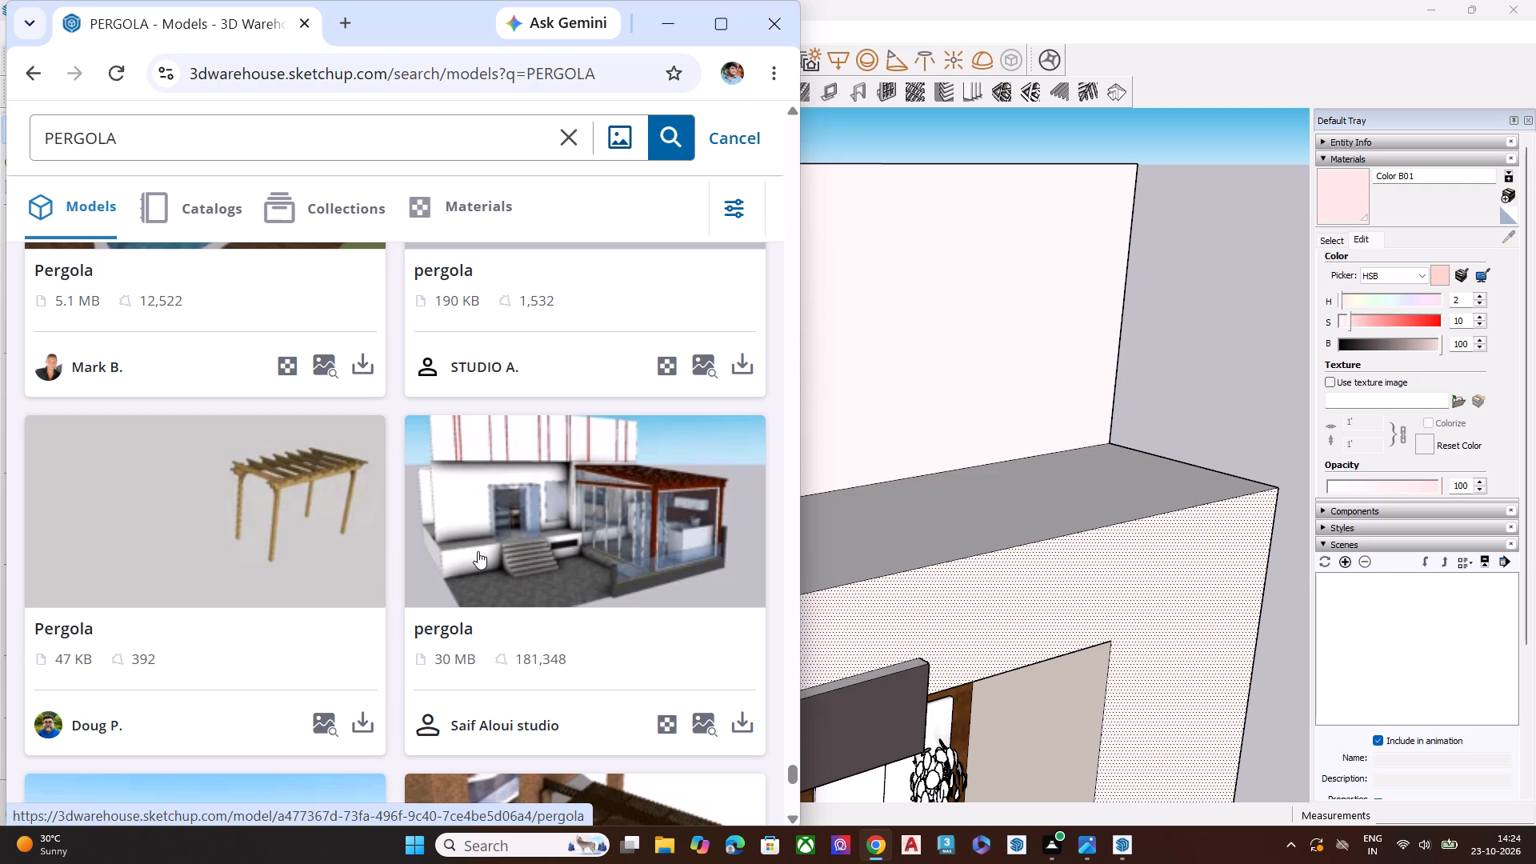
pyautogui.scroll(-4, 581, 539)
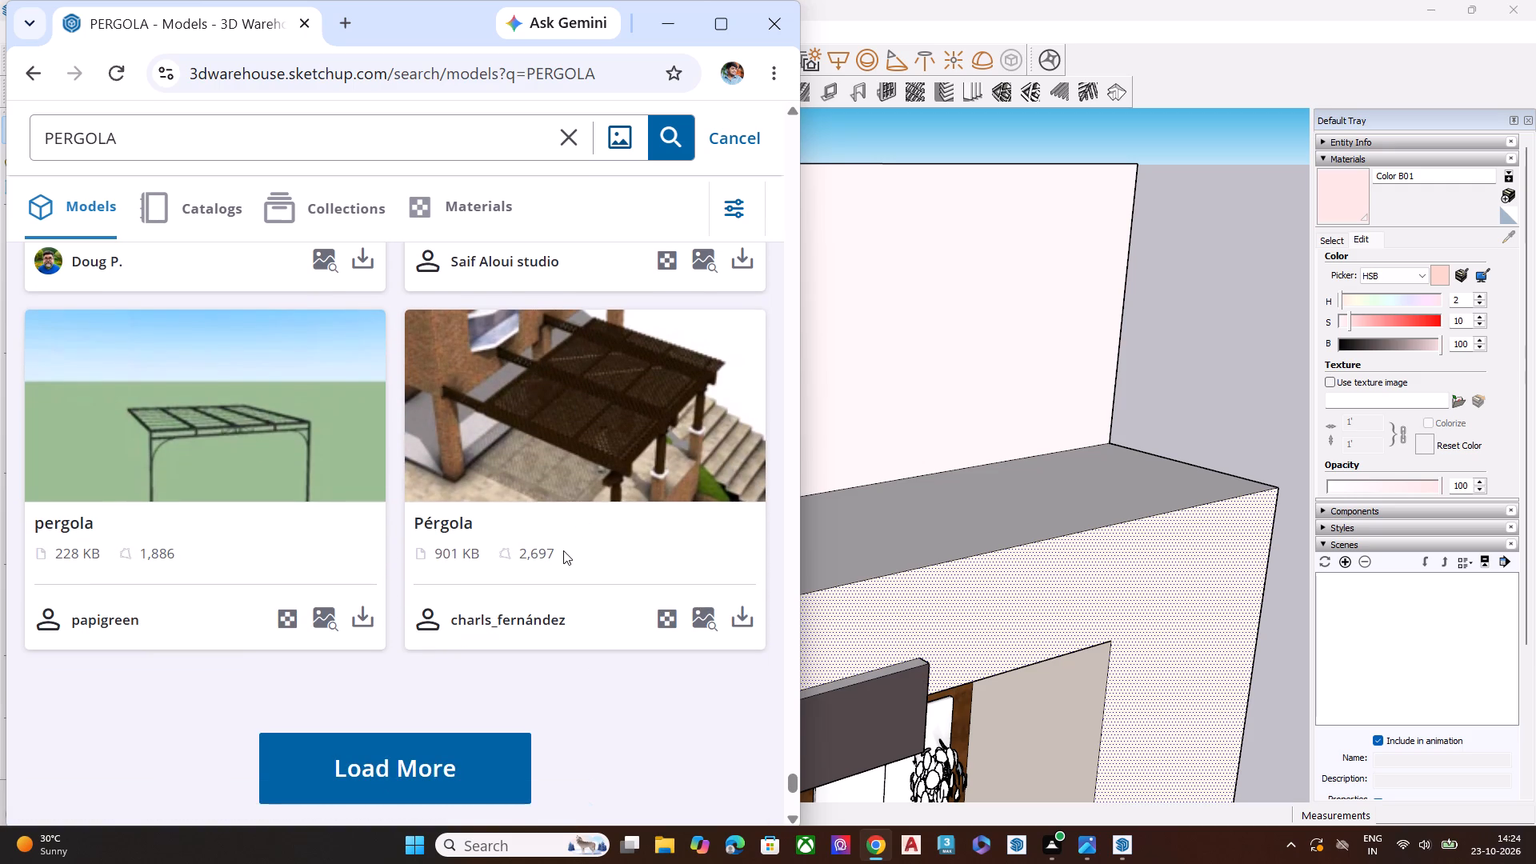
# Download the 901 KB dark-slatted "Pérgola" model from 3D Warehouse as a SketchUp file and return to SketchUp.
pyautogui.click(737, 626)
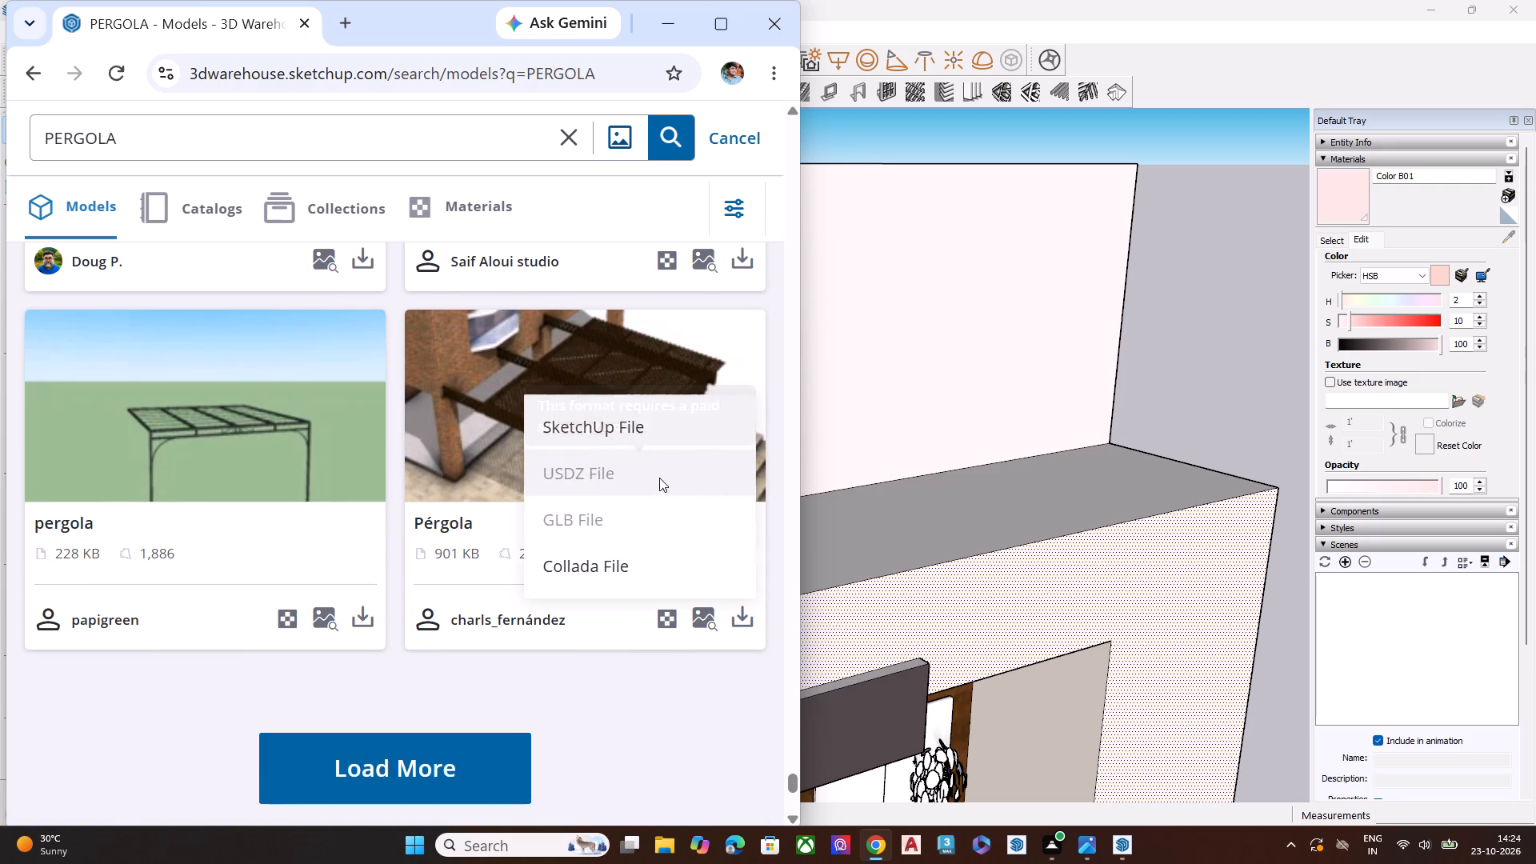
pyautogui.click(638, 444)
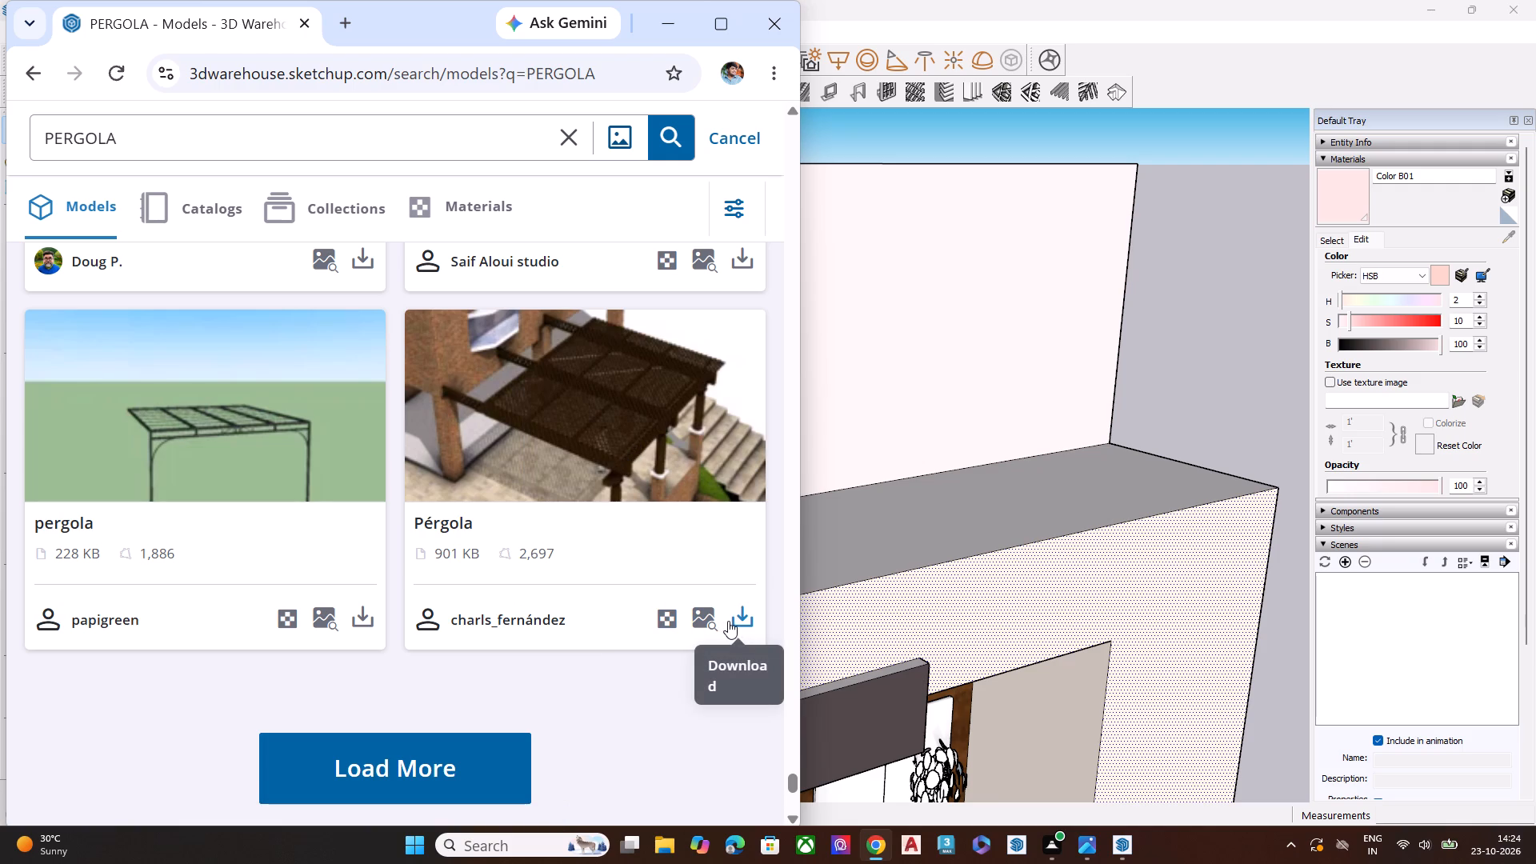
pyautogui.click(754, 618)
pyautogui.click(615, 427)
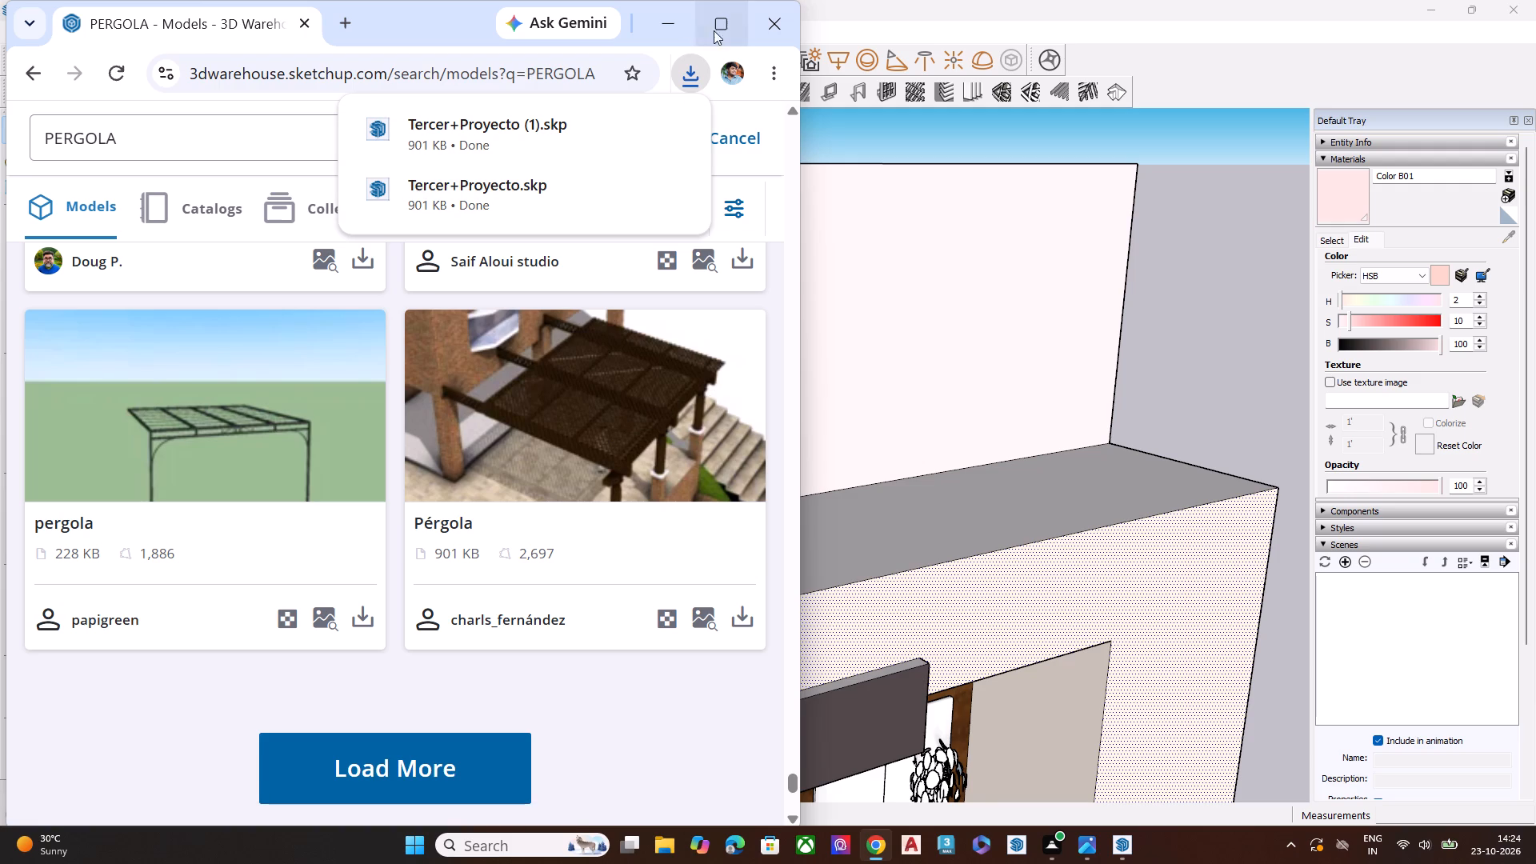
pyautogui.click(673, 22)
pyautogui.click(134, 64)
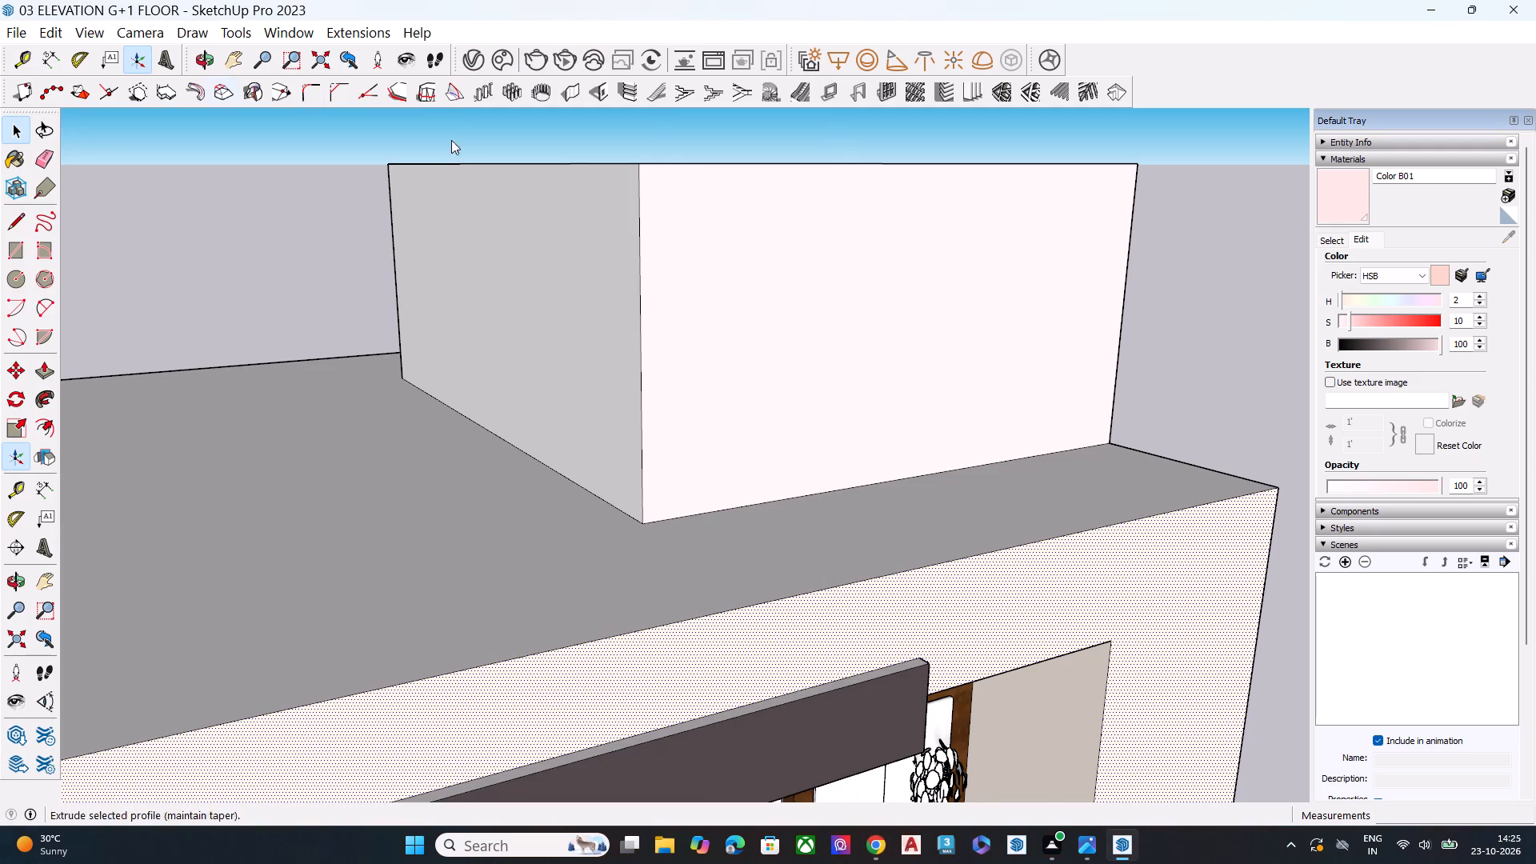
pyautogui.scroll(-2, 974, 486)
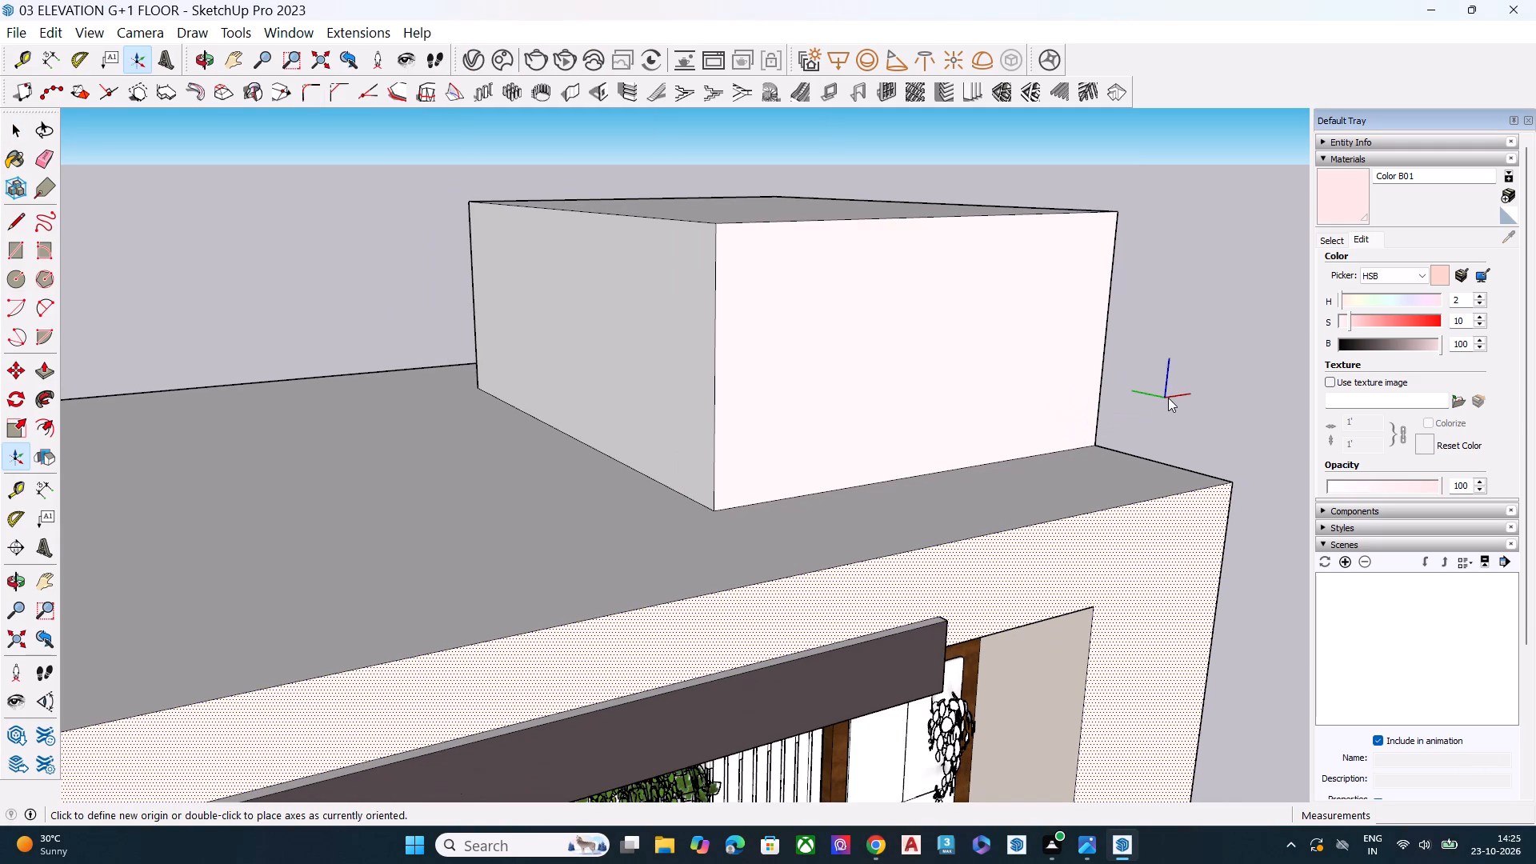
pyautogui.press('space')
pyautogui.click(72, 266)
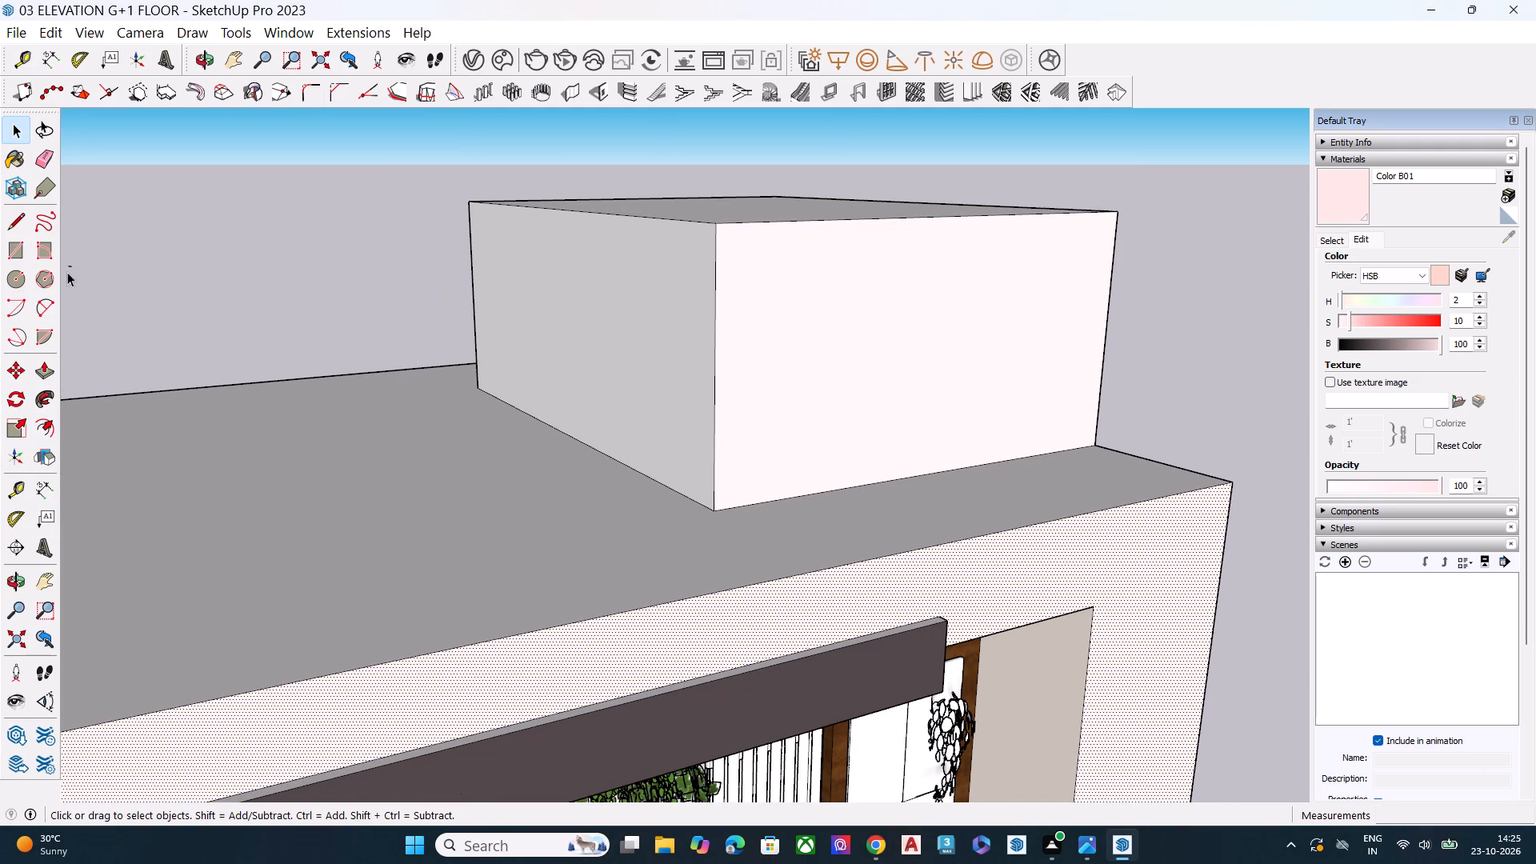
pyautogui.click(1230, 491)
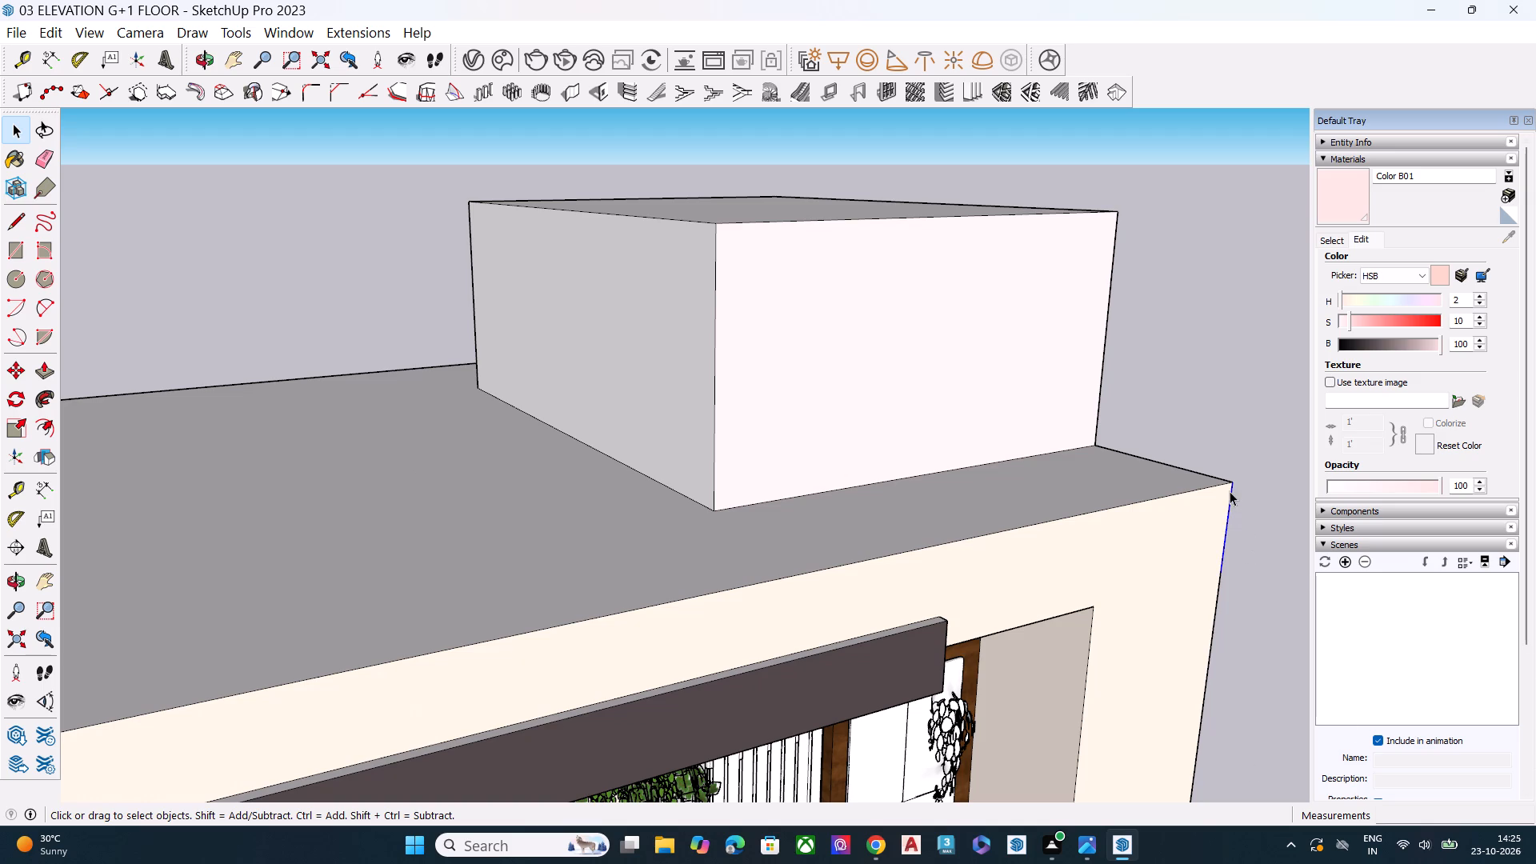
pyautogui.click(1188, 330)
# Import the downloaded pergola file "Tercer+Proyecto (1).skp" from the Downloads folder into the house model.
pyautogui.scroll(1, 322, 142)
pyautogui.click(9, 30)
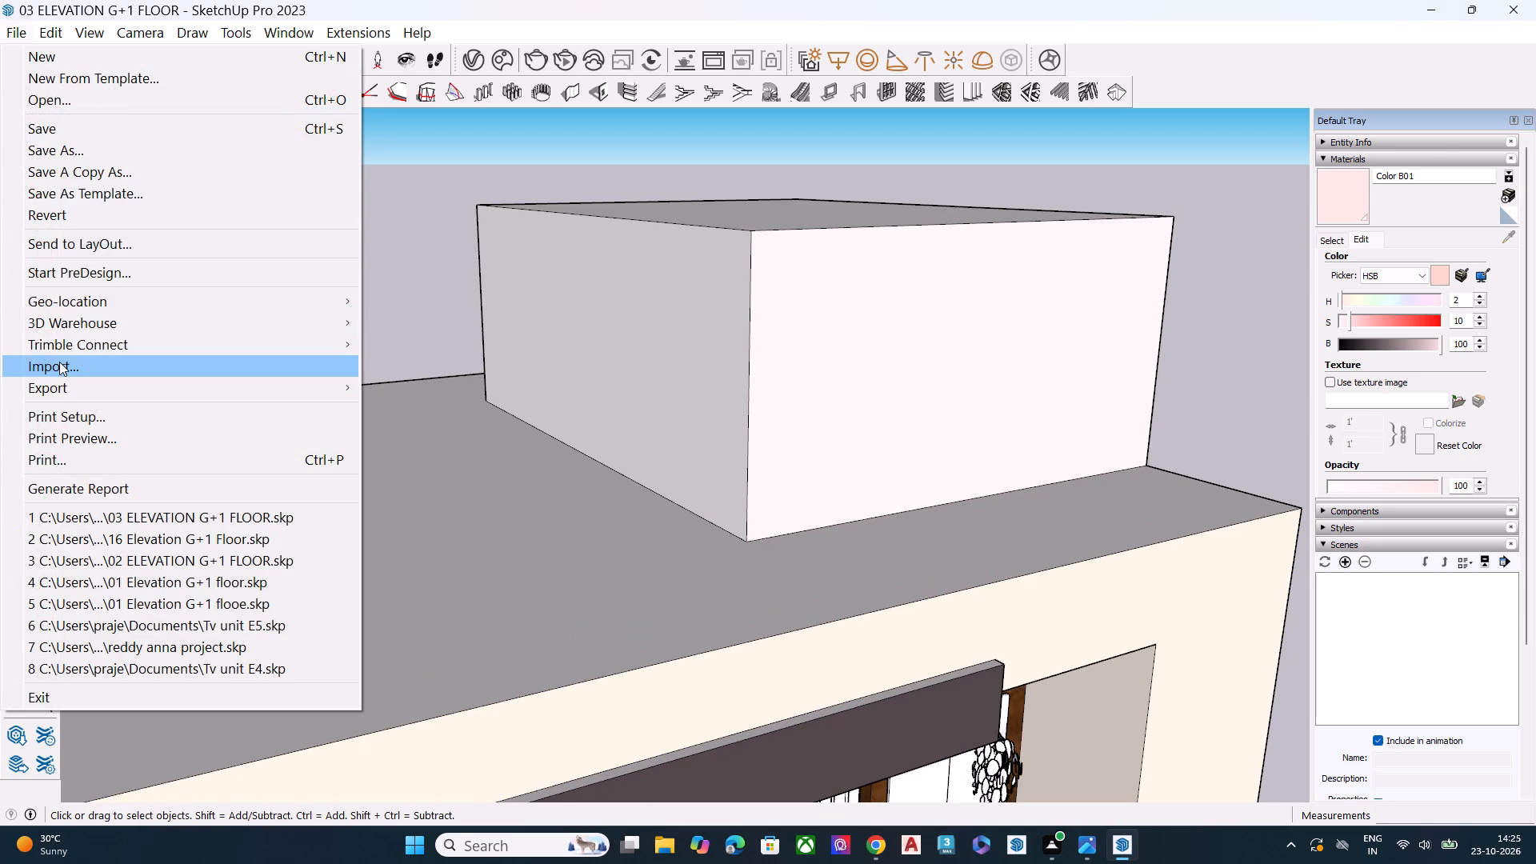
pyautogui.click(59, 362)
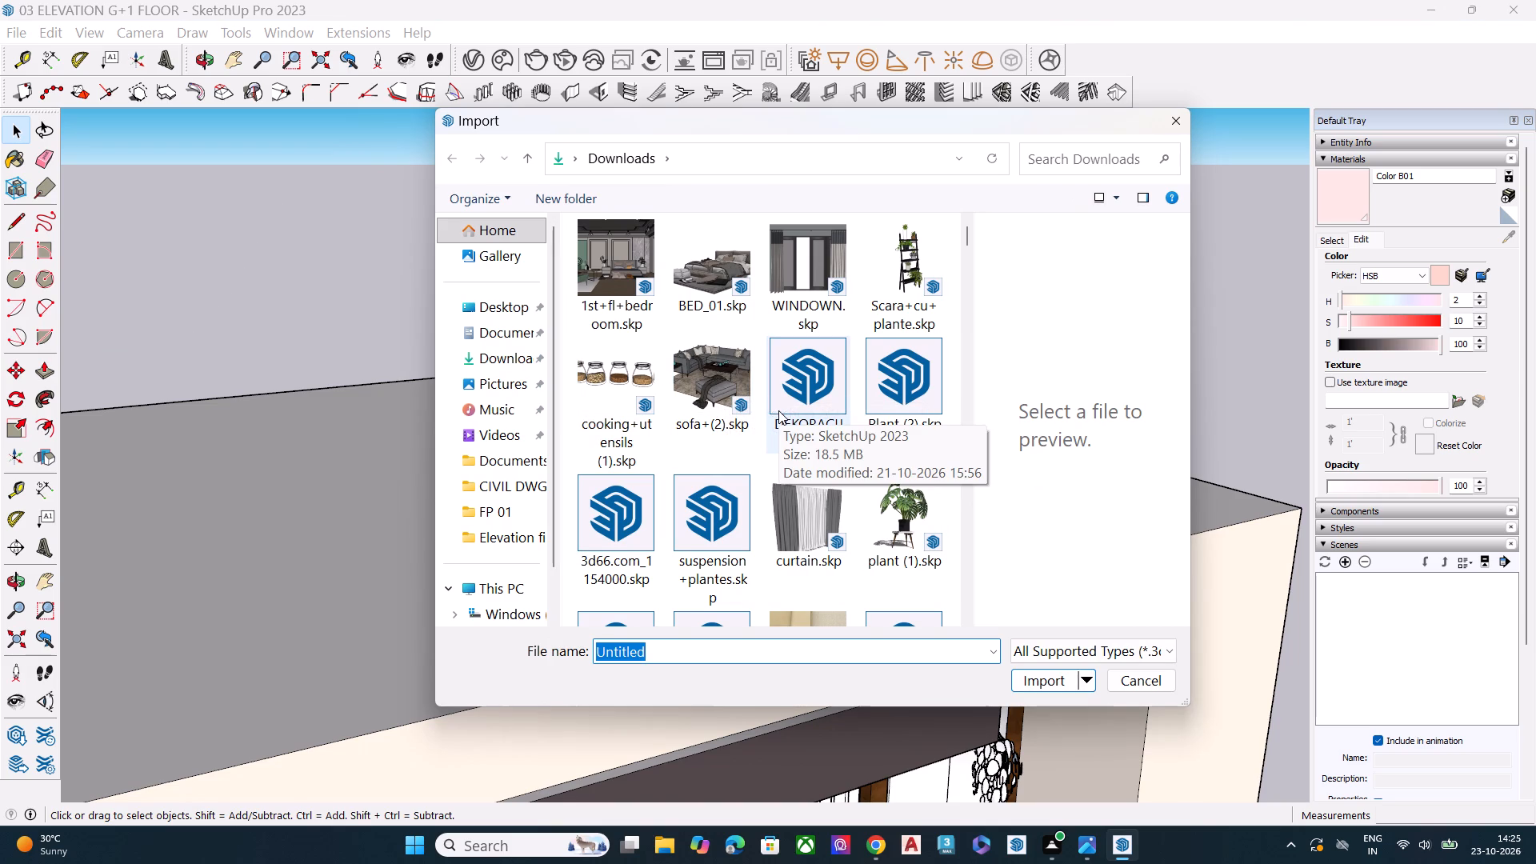
pyautogui.scroll(-2, 758, 469)
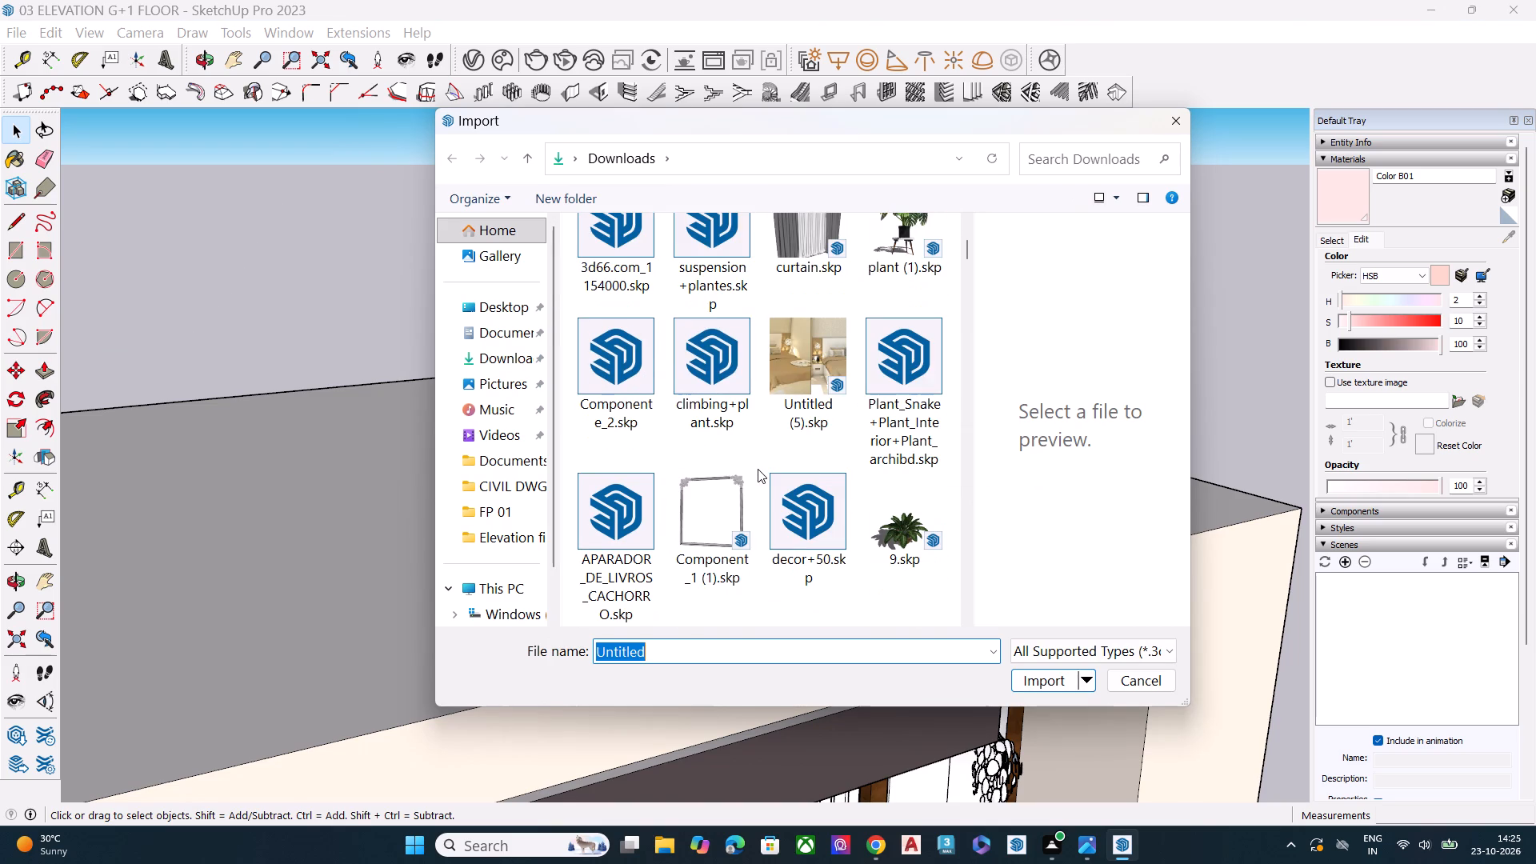
pyautogui.scroll(-1, 758, 469)
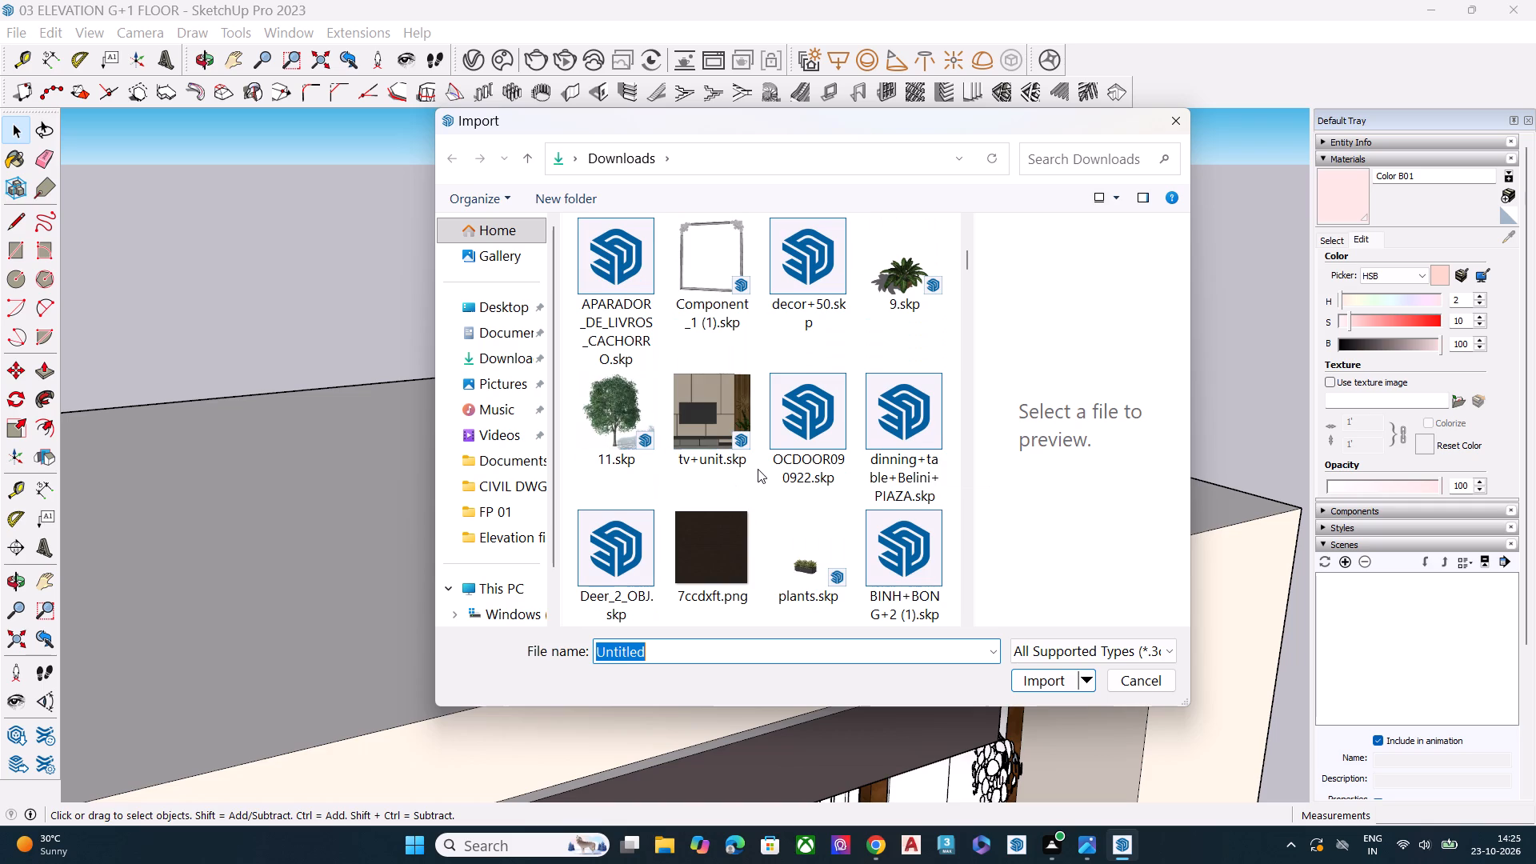
pyautogui.scroll(-1, 774, 471)
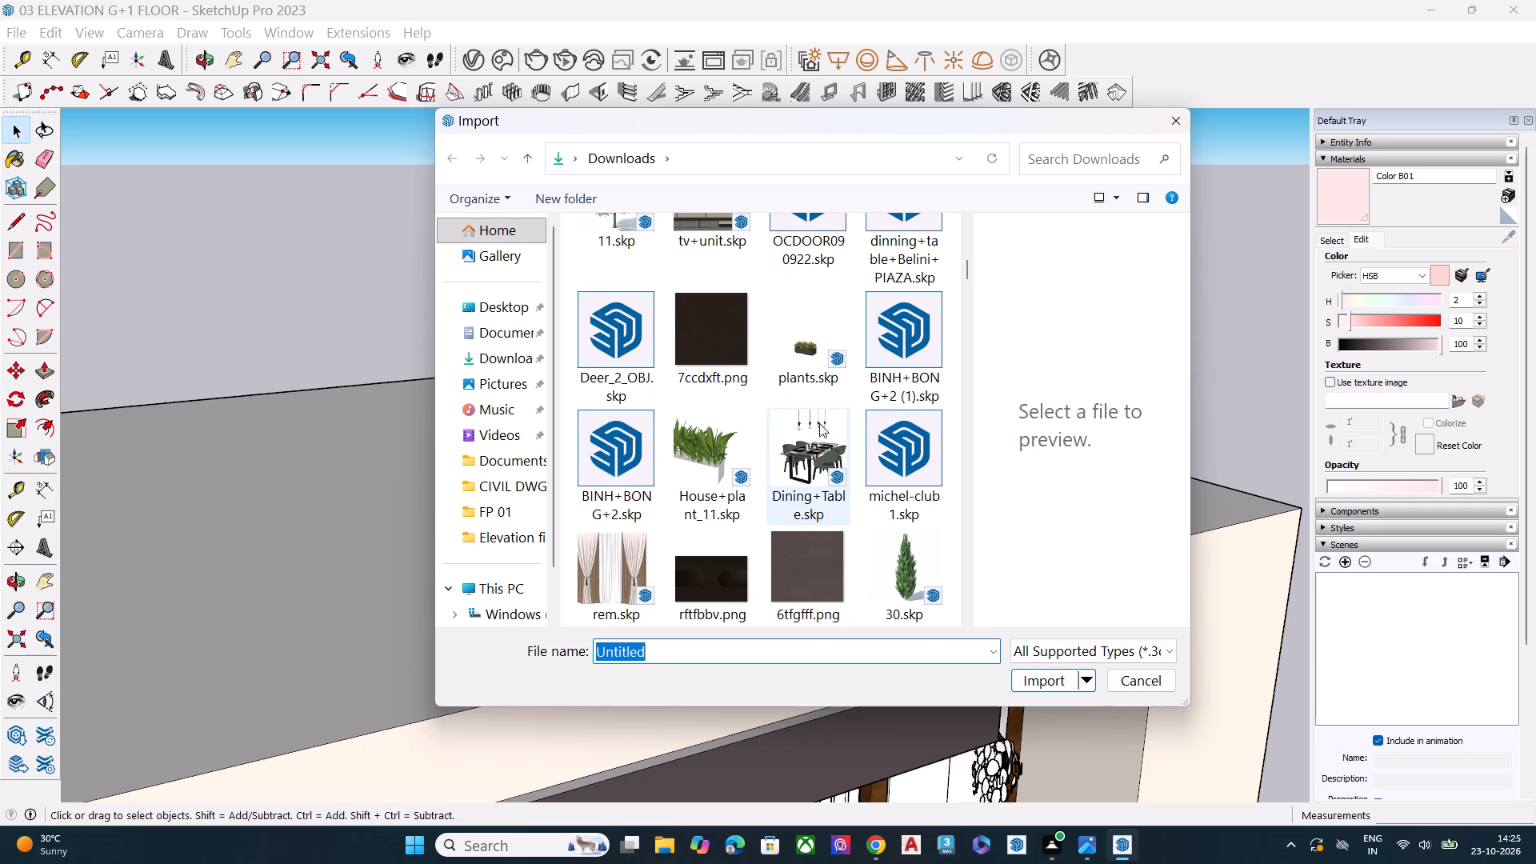
pyautogui.scroll(-2, 850, 428)
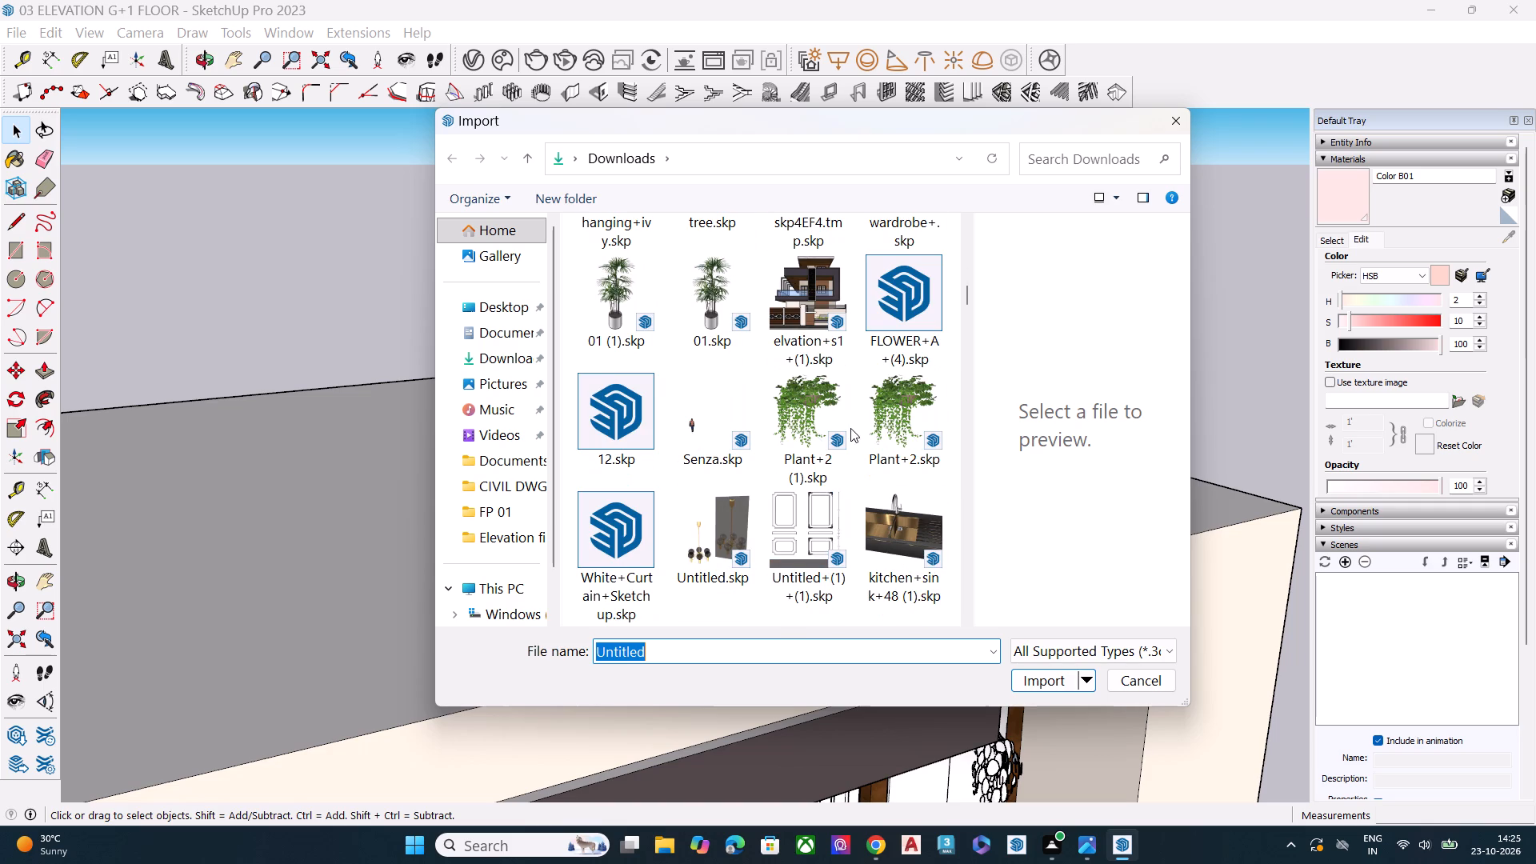
pyautogui.scroll(-1, 850, 428)
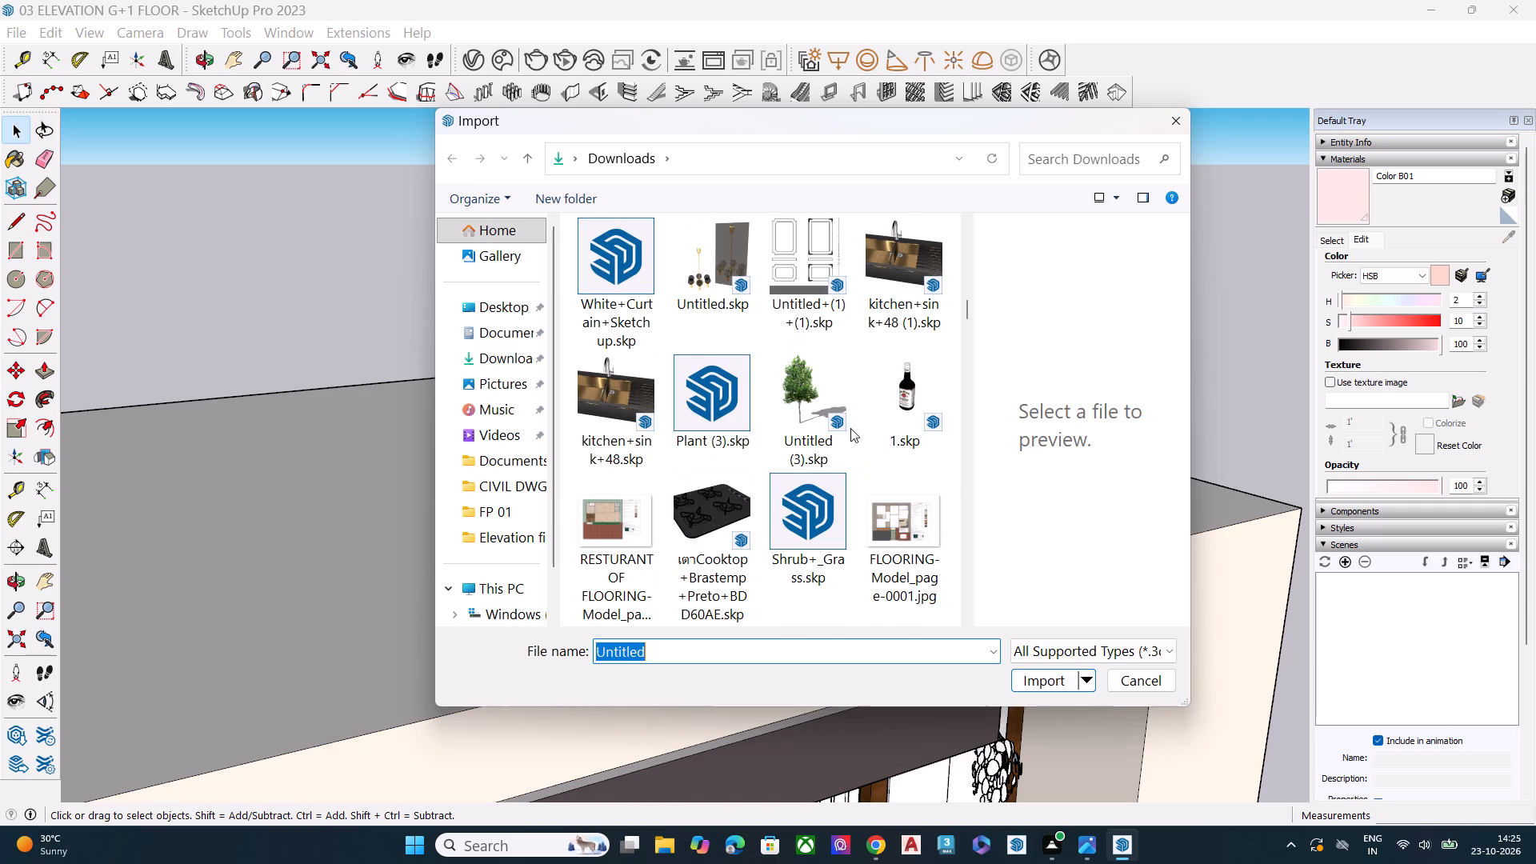
pyautogui.scroll(-3, 852, 428)
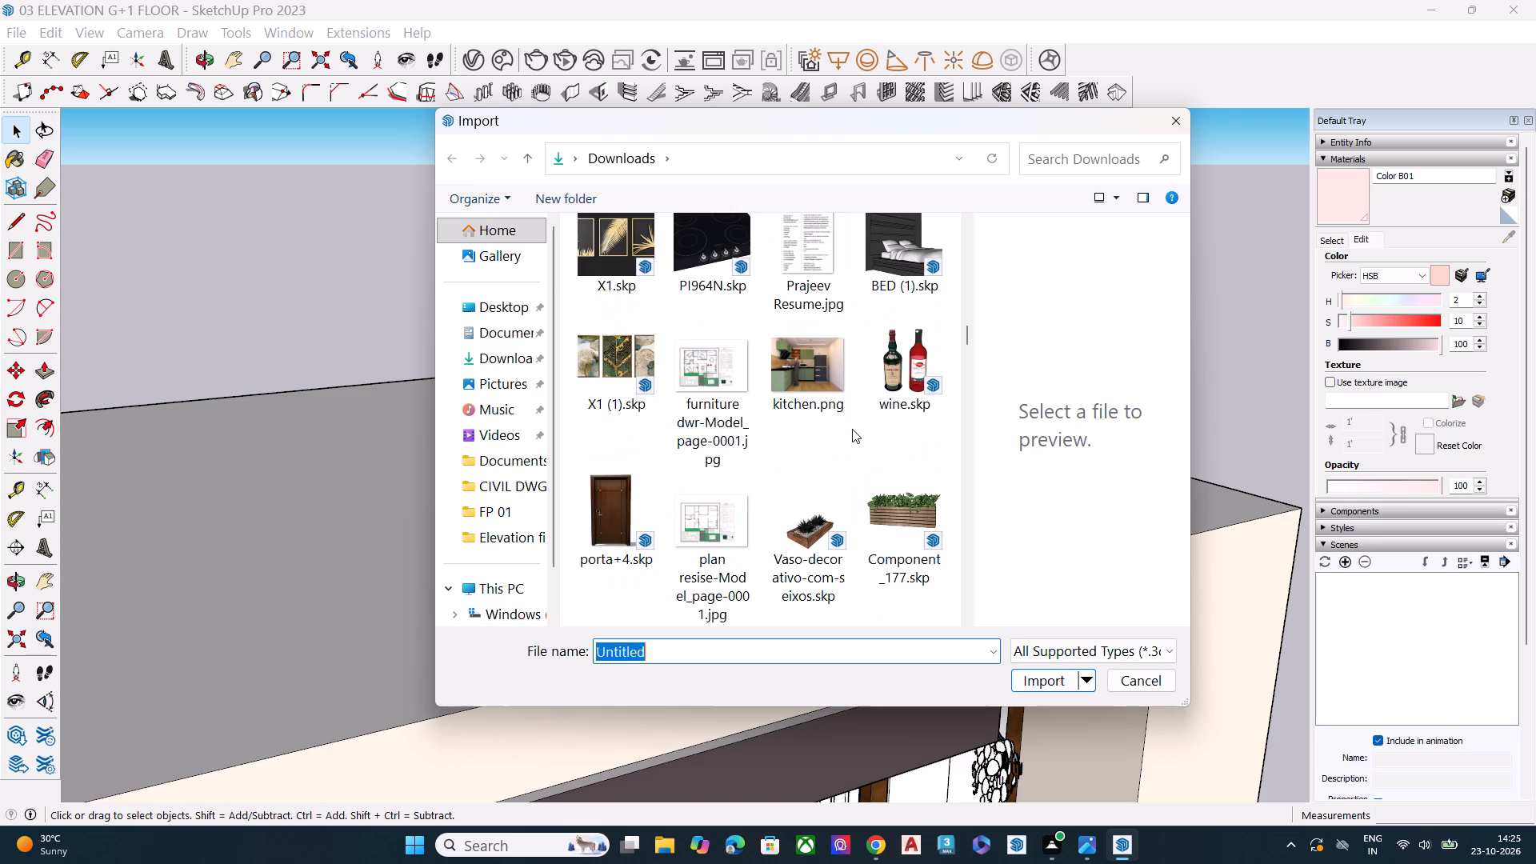
pyautogui.scroll(-2, 852, 429)
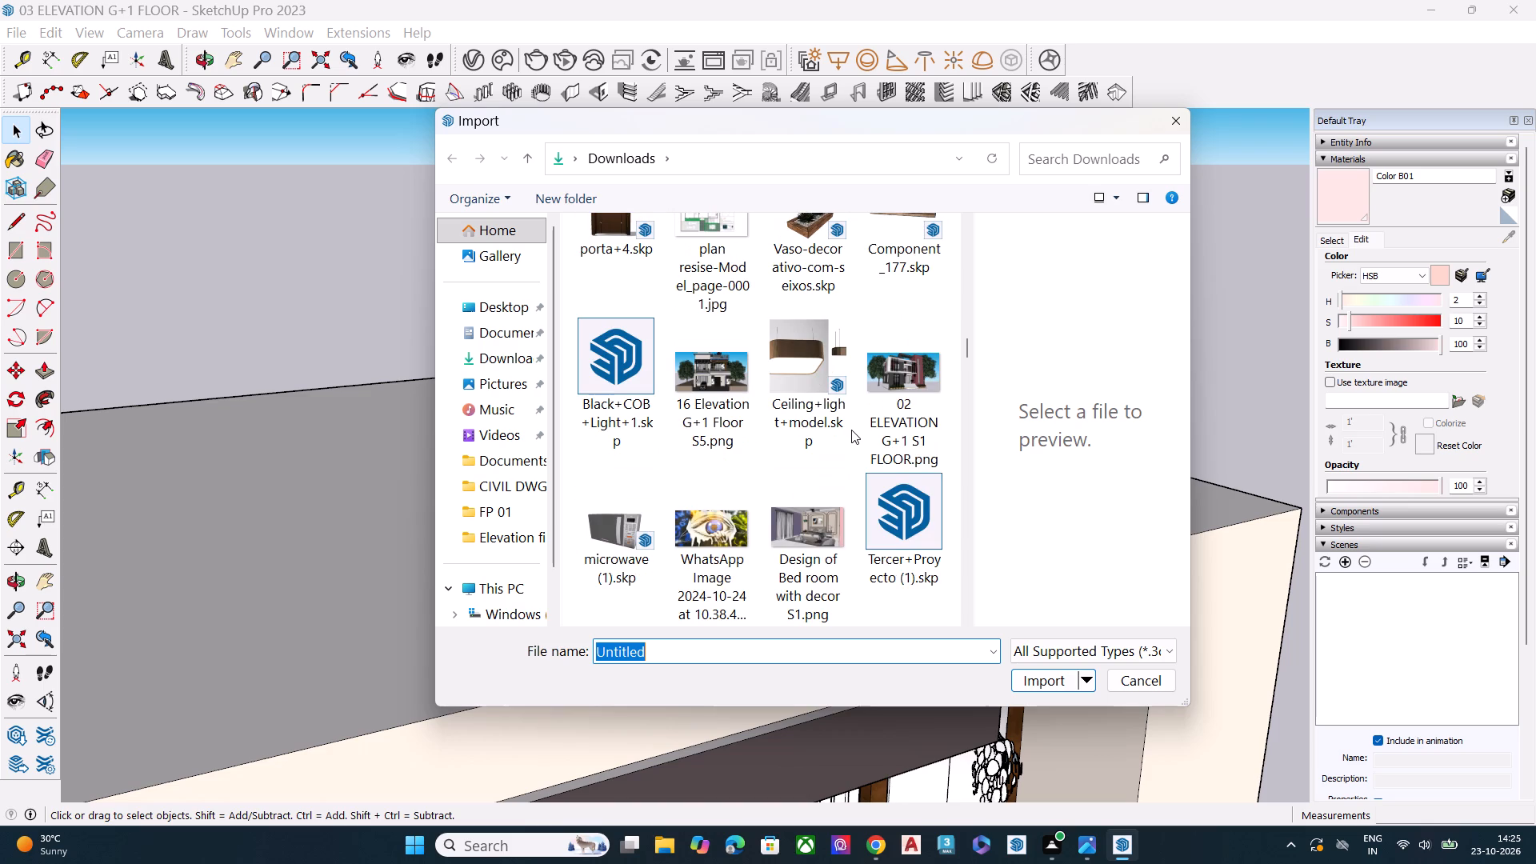
pyautogui.click(916, 513)
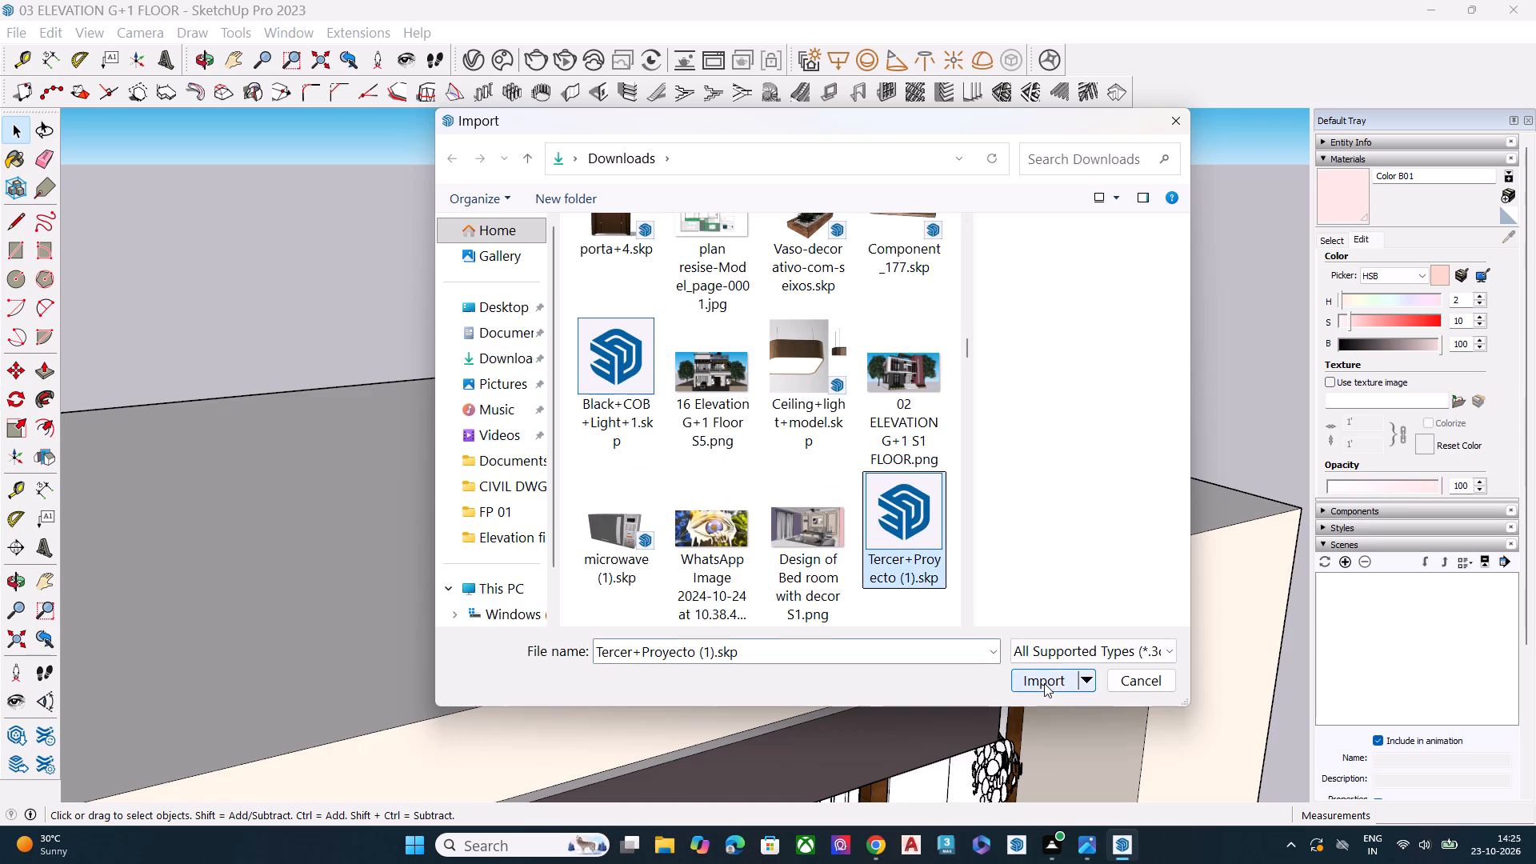
pyautogui.click(1044, 683)
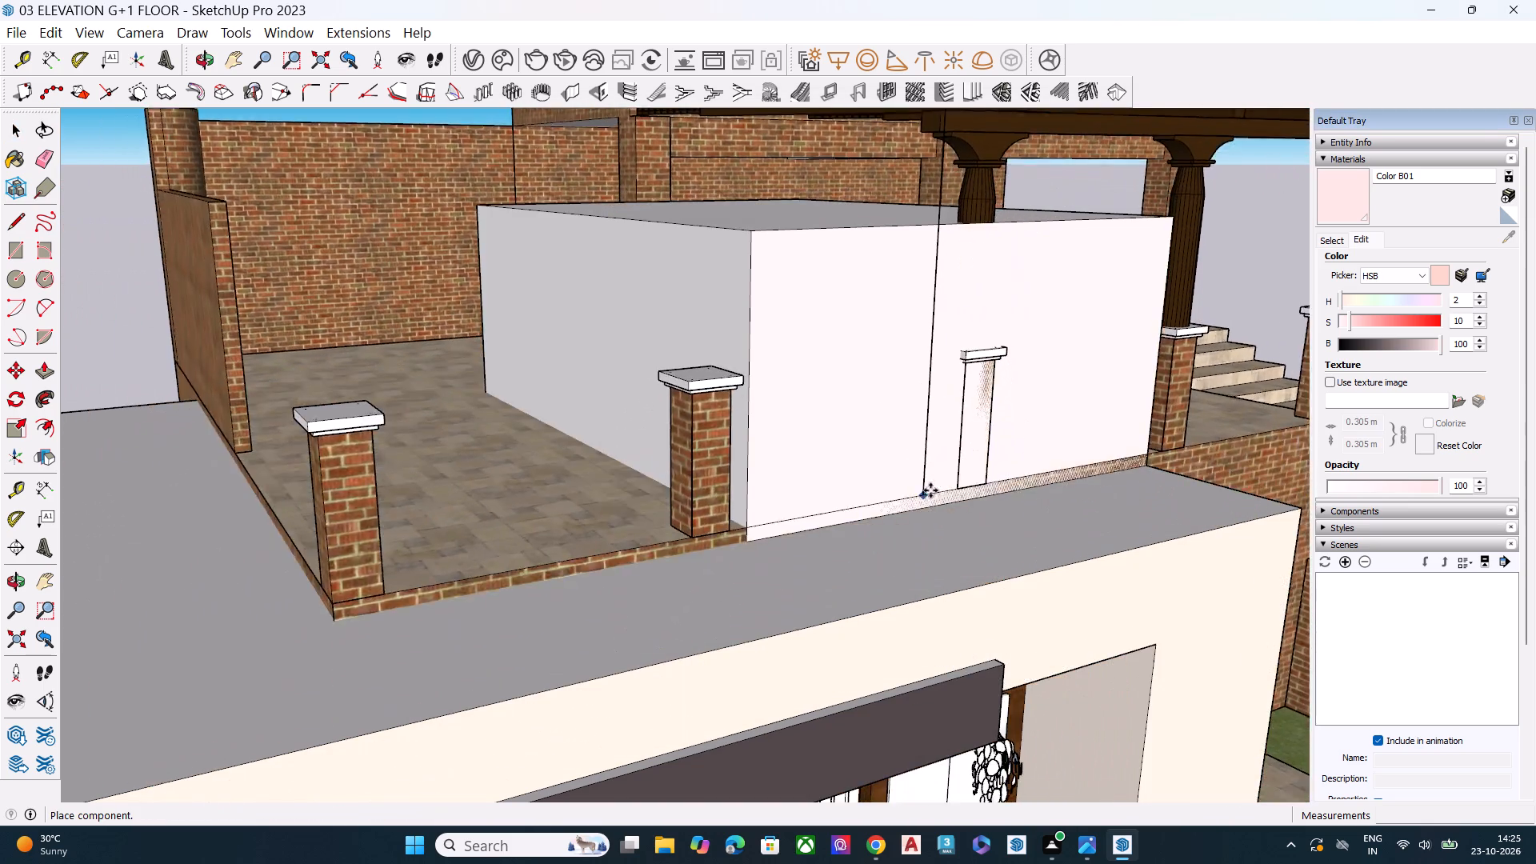
# Place the imported brick building with its pergola on open ground beside the house, clear of the walls, and deselect it.
pyautogui.scroll(-6, 929, 491)
pyautogui.scroll(-7, 920, 410)
pyautogui.scroll(-8, 580, 348)
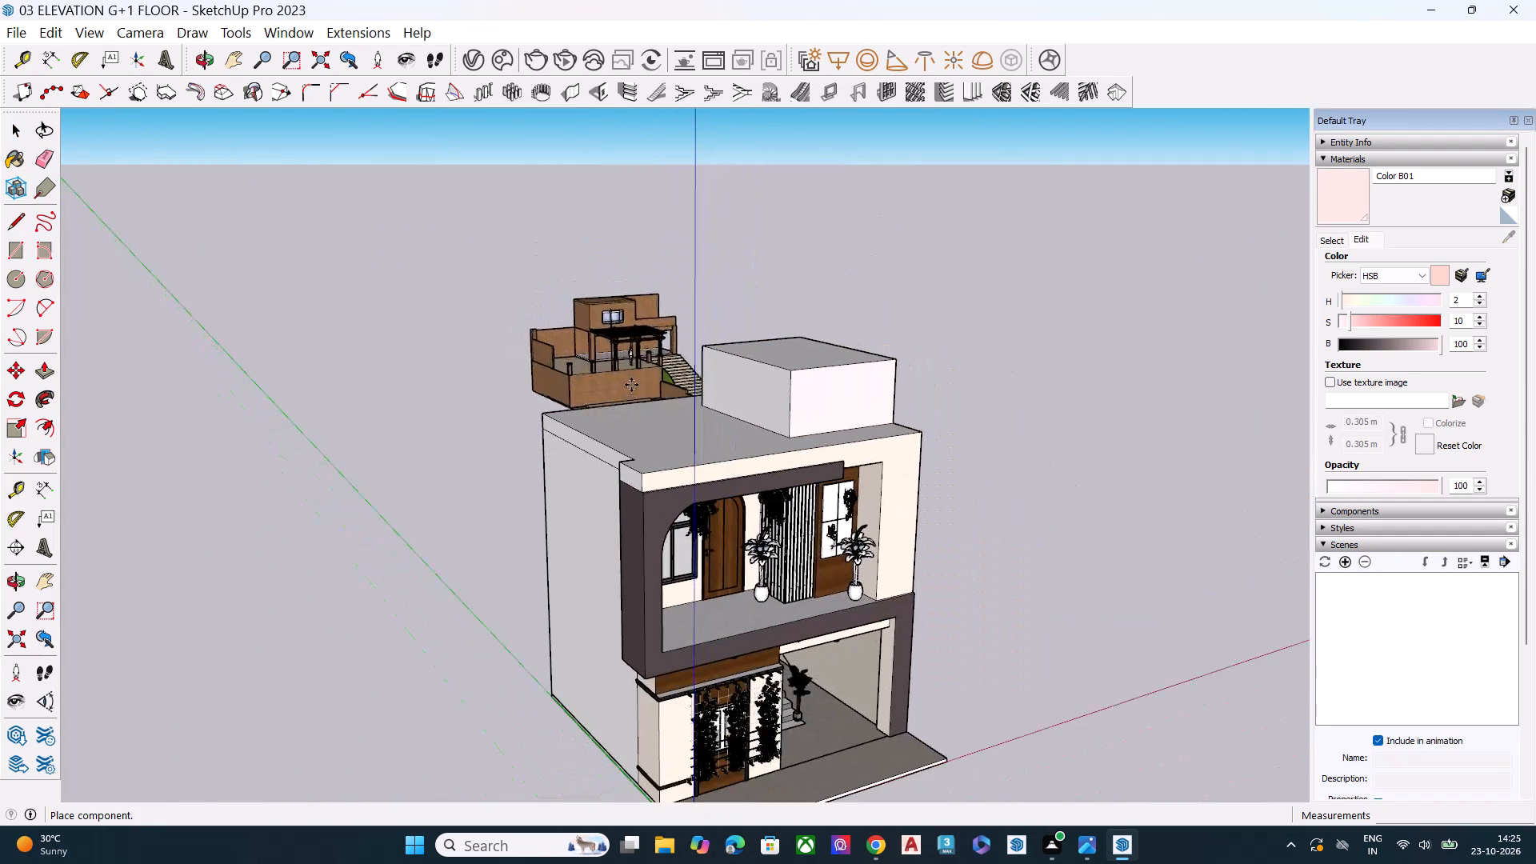
pyautogui.moveTo(650, 407); pyautogui.dragTo(748, 574, button='middle')
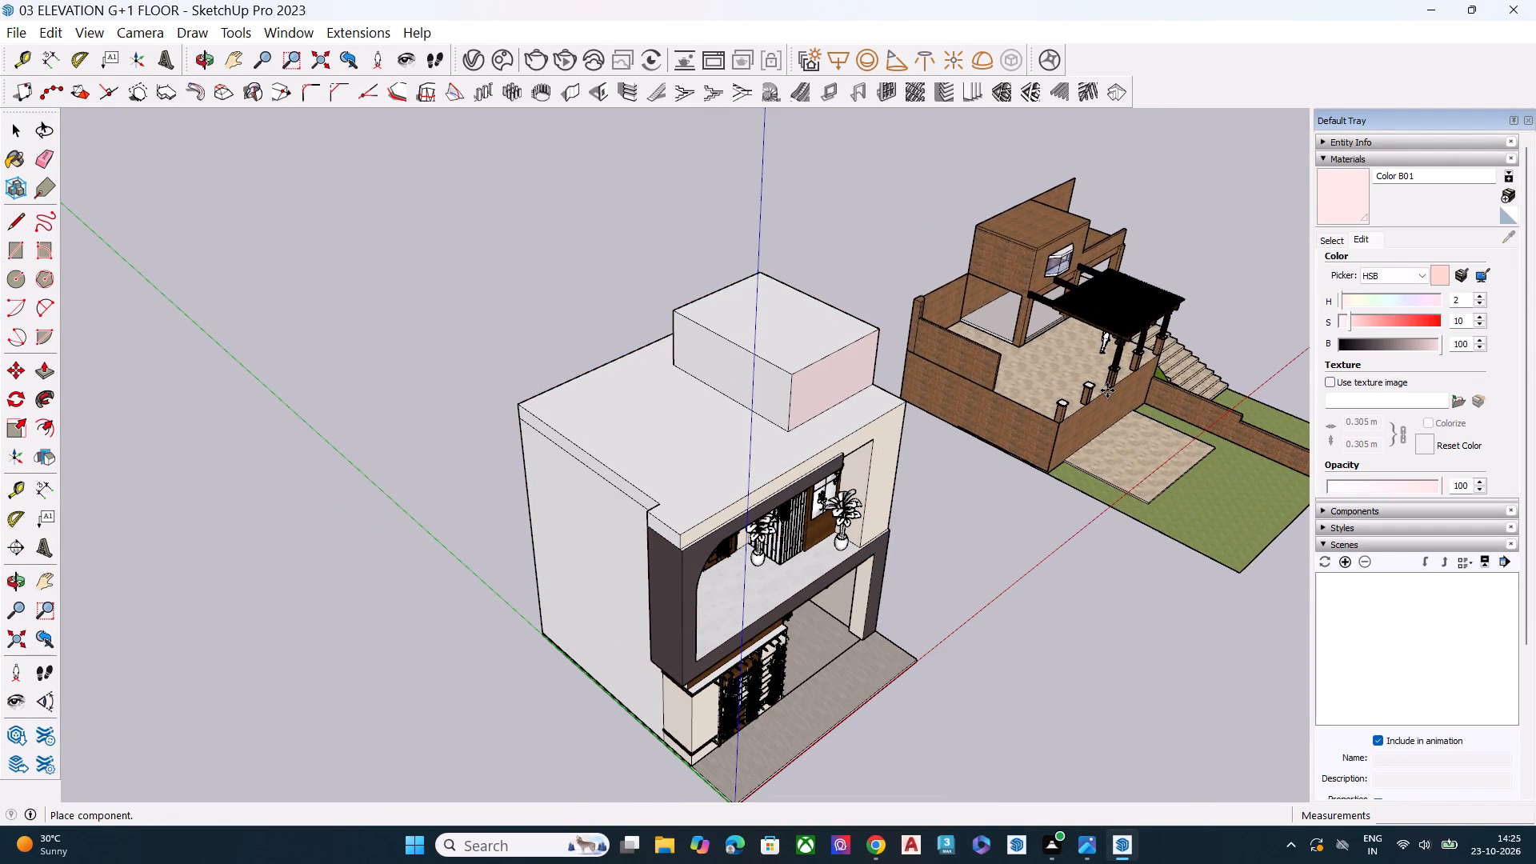
pyautogui.click(1107, 390)
pyautogui.click(1107, 593)
pyautogui.press('space')
pyautogui.click(1111, 609)
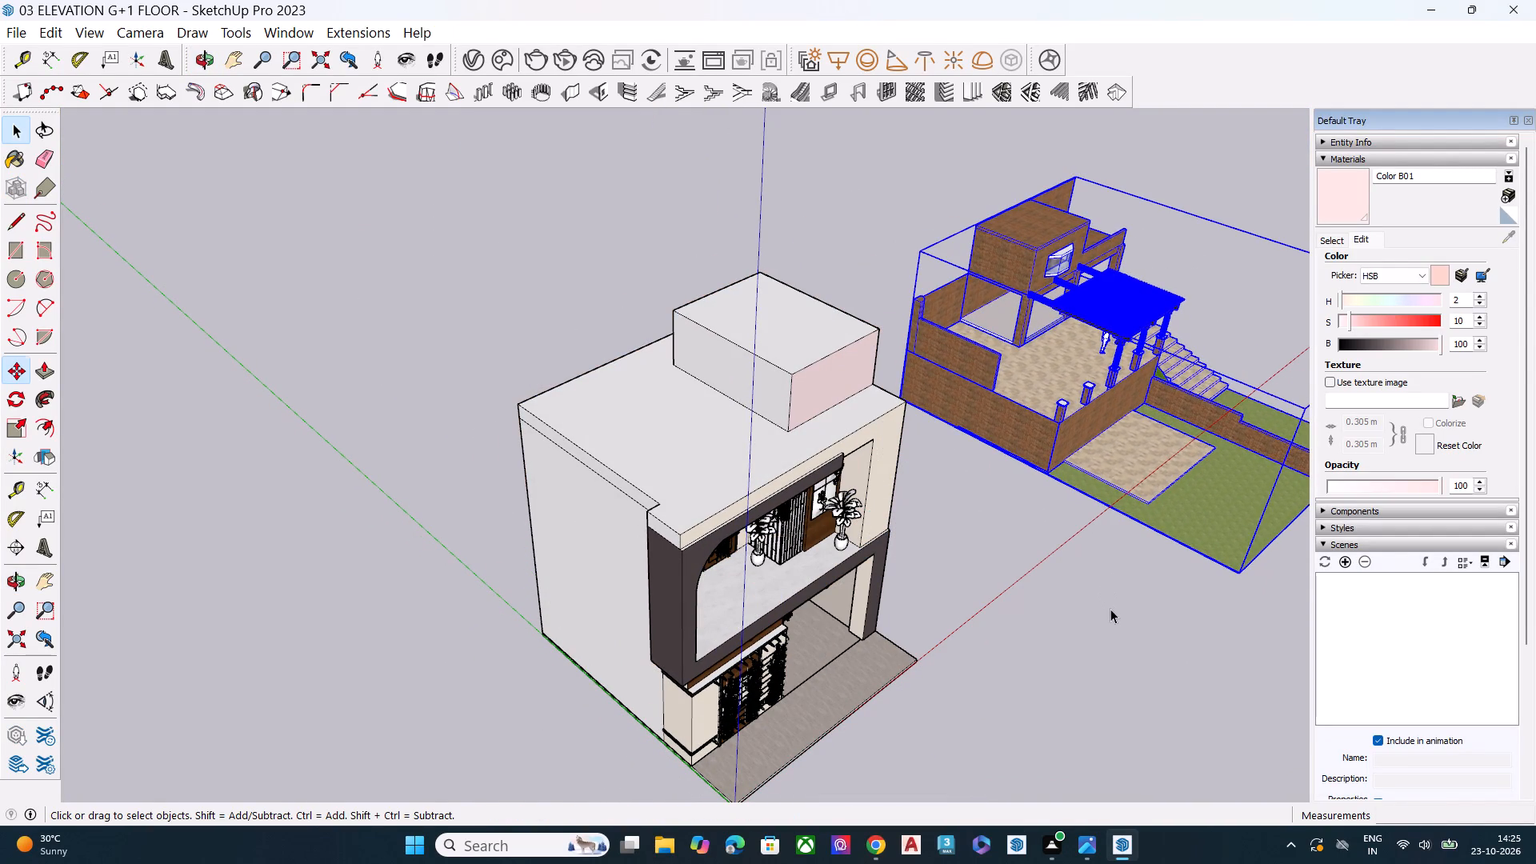
# Explode the imported brick building component so that its pergola can be separated from it.
pyautogui.moveTo(1107, 547); pyautogui.dragTo(1131, 337, button='middle')
pyautogui.scroll(11, 1132, 332)
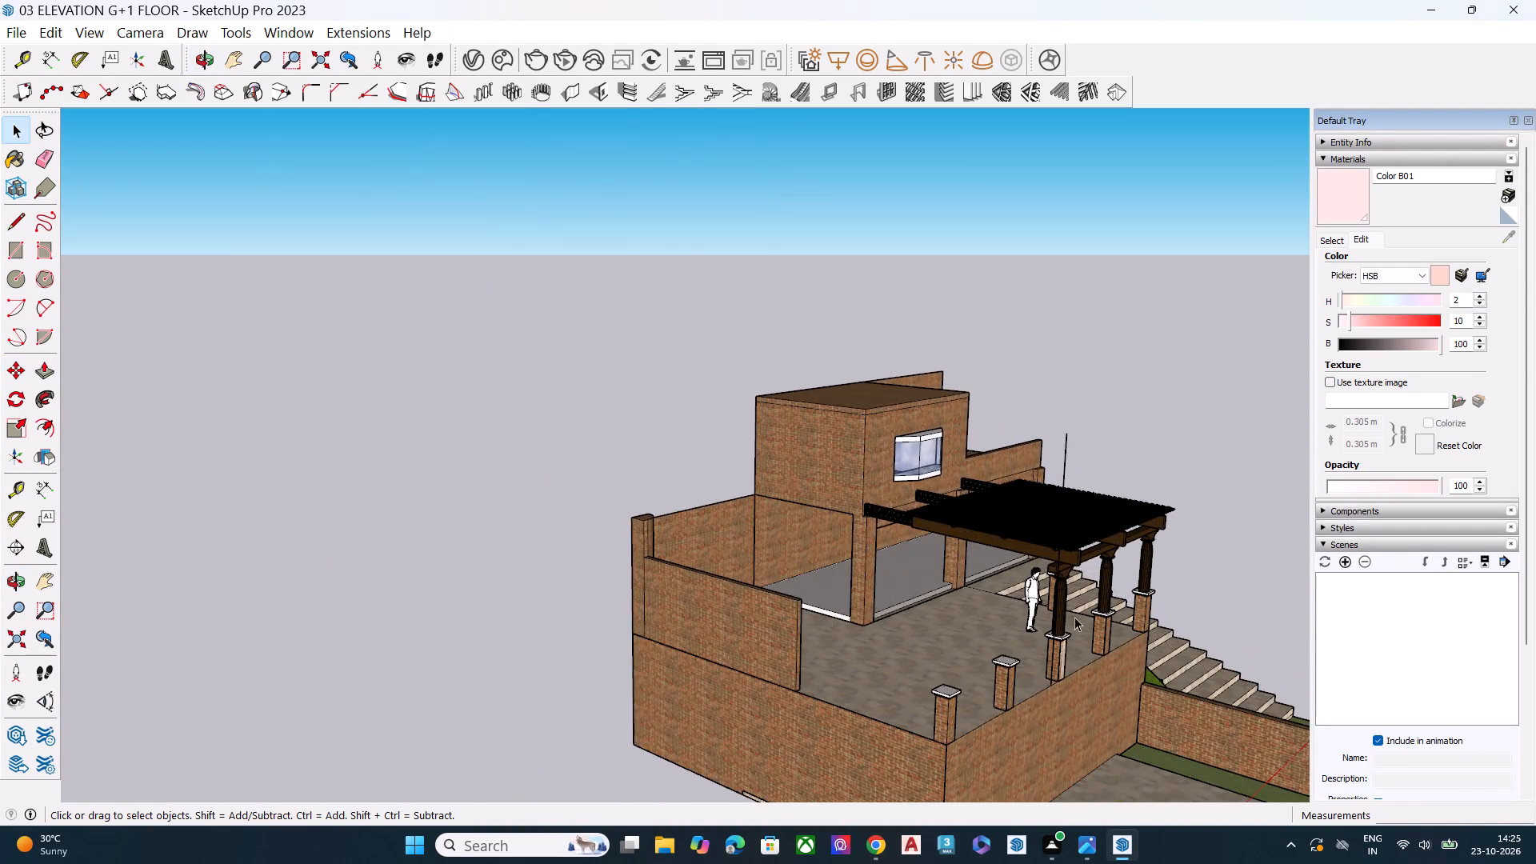
pyautogui.scroll(17, 1061, 633)
pyautogui.moveTo(1066, 565); pyautogui.dragTo(990, 470, button='middle')
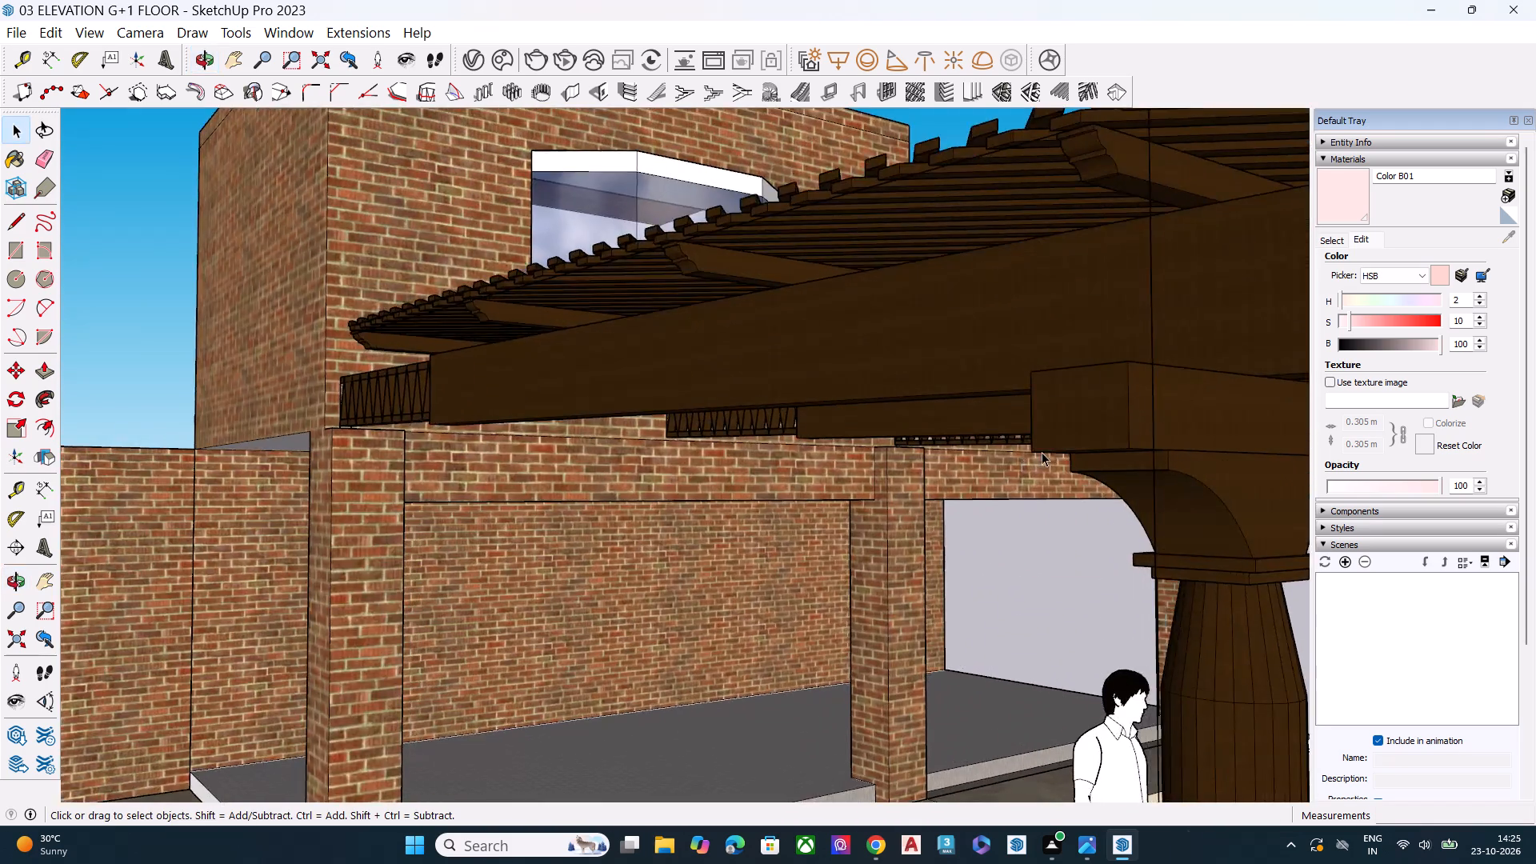
pyautogui.scroll(-6, 1008, 462)
pyautogui.click(1101, 453)
pyautogui.moveTo(1006, 460); pyautogui.dragTo(1009, 519, button='middle')
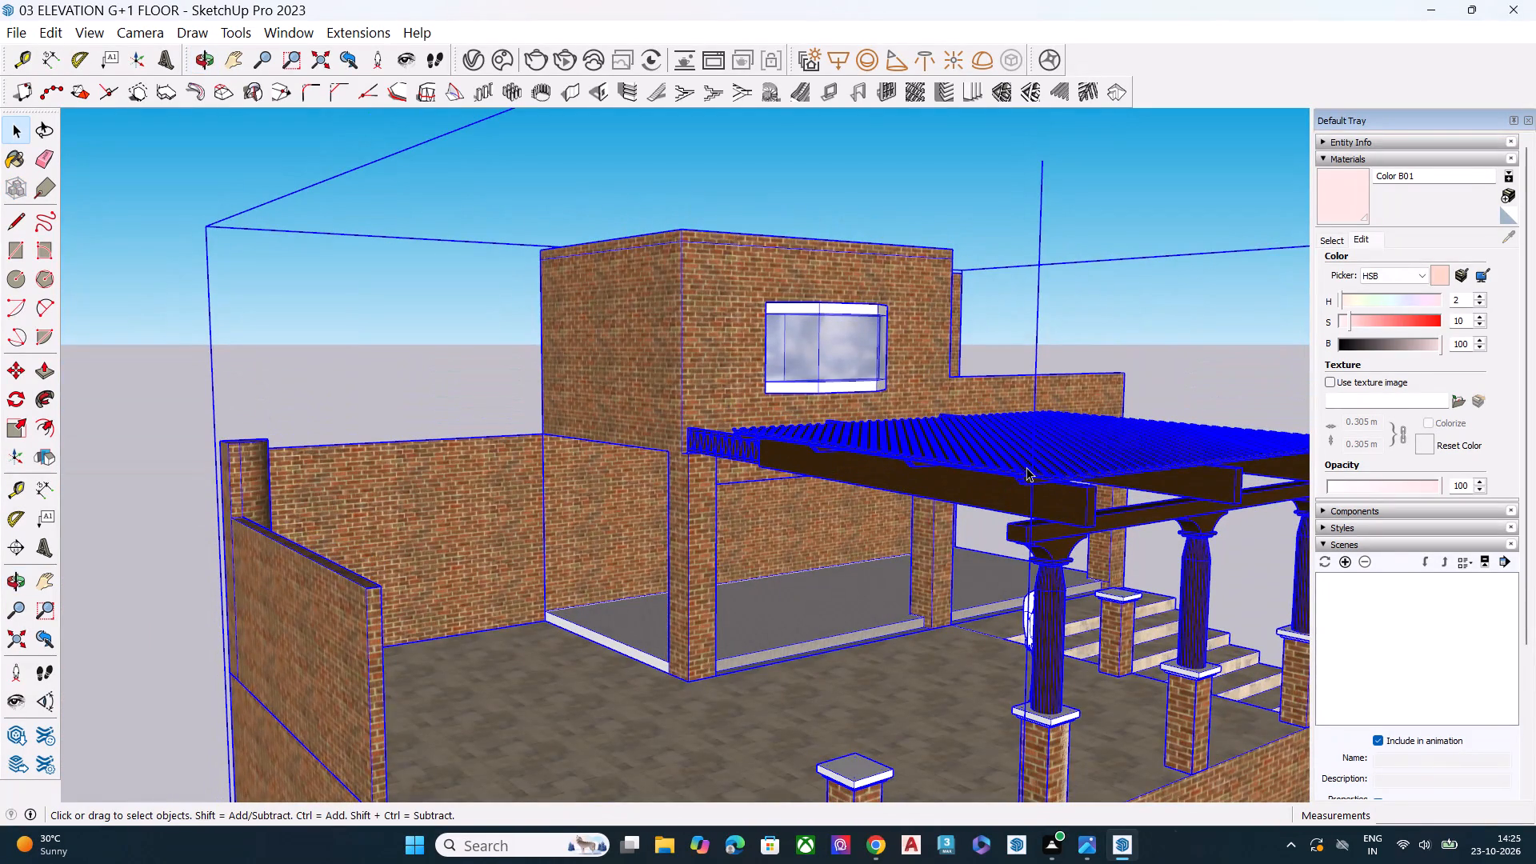
pyautogui.rightClick(1003, 429)
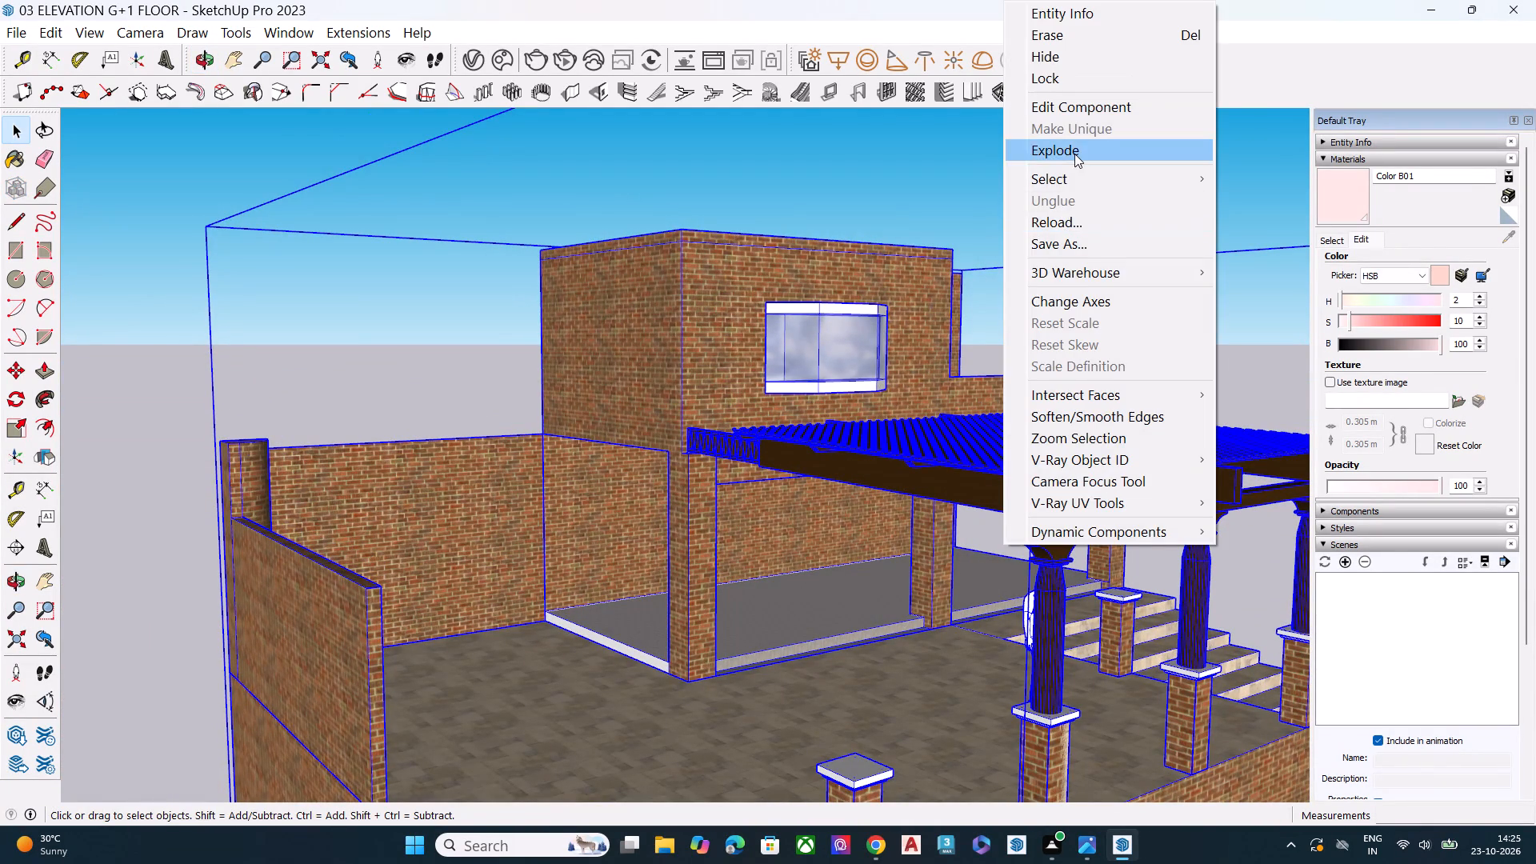
pyautogui.click(1074, 154)
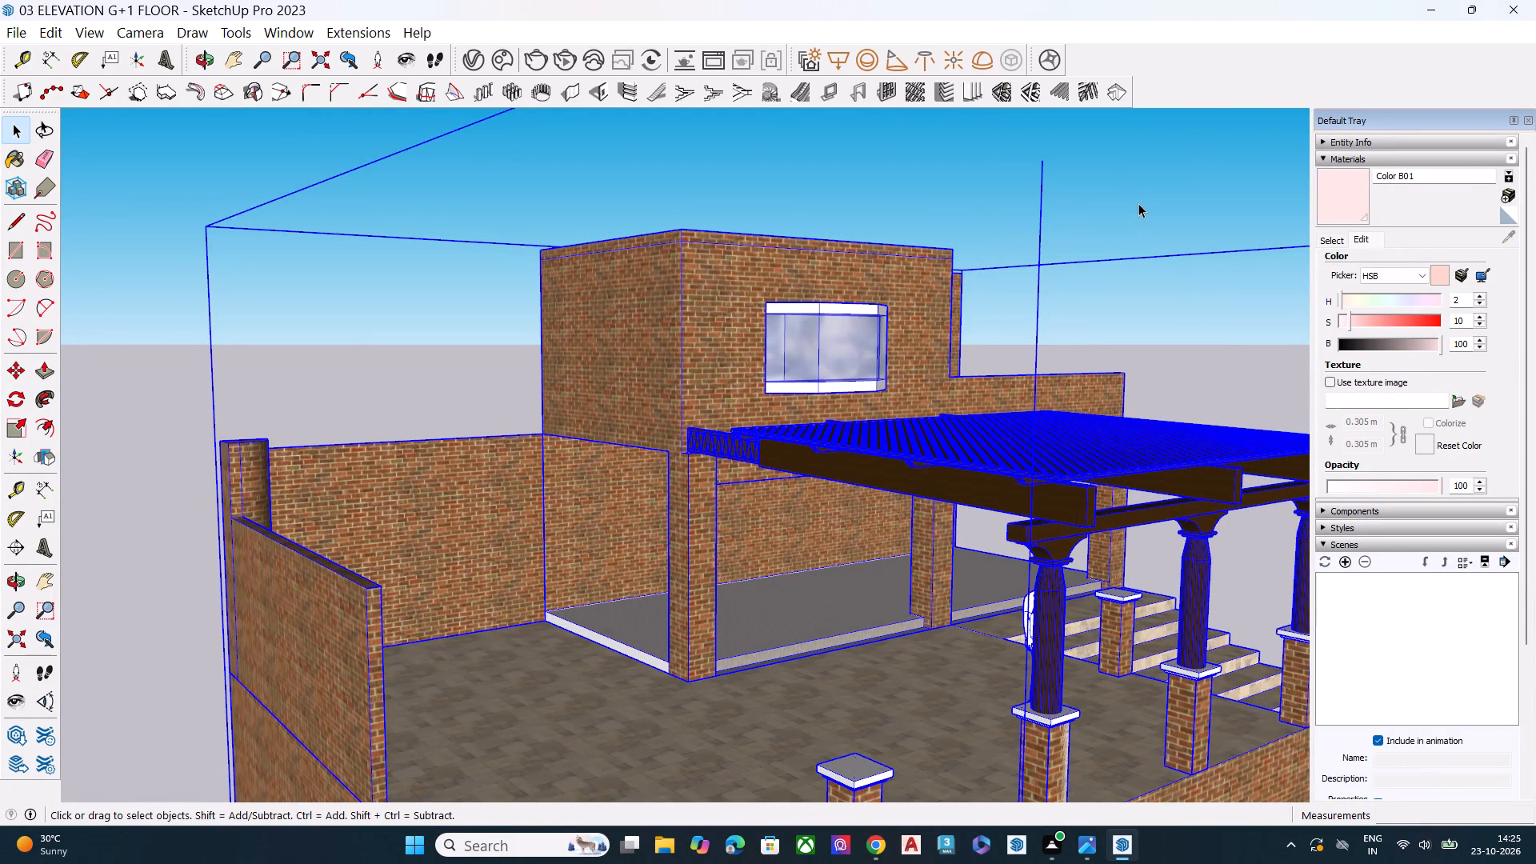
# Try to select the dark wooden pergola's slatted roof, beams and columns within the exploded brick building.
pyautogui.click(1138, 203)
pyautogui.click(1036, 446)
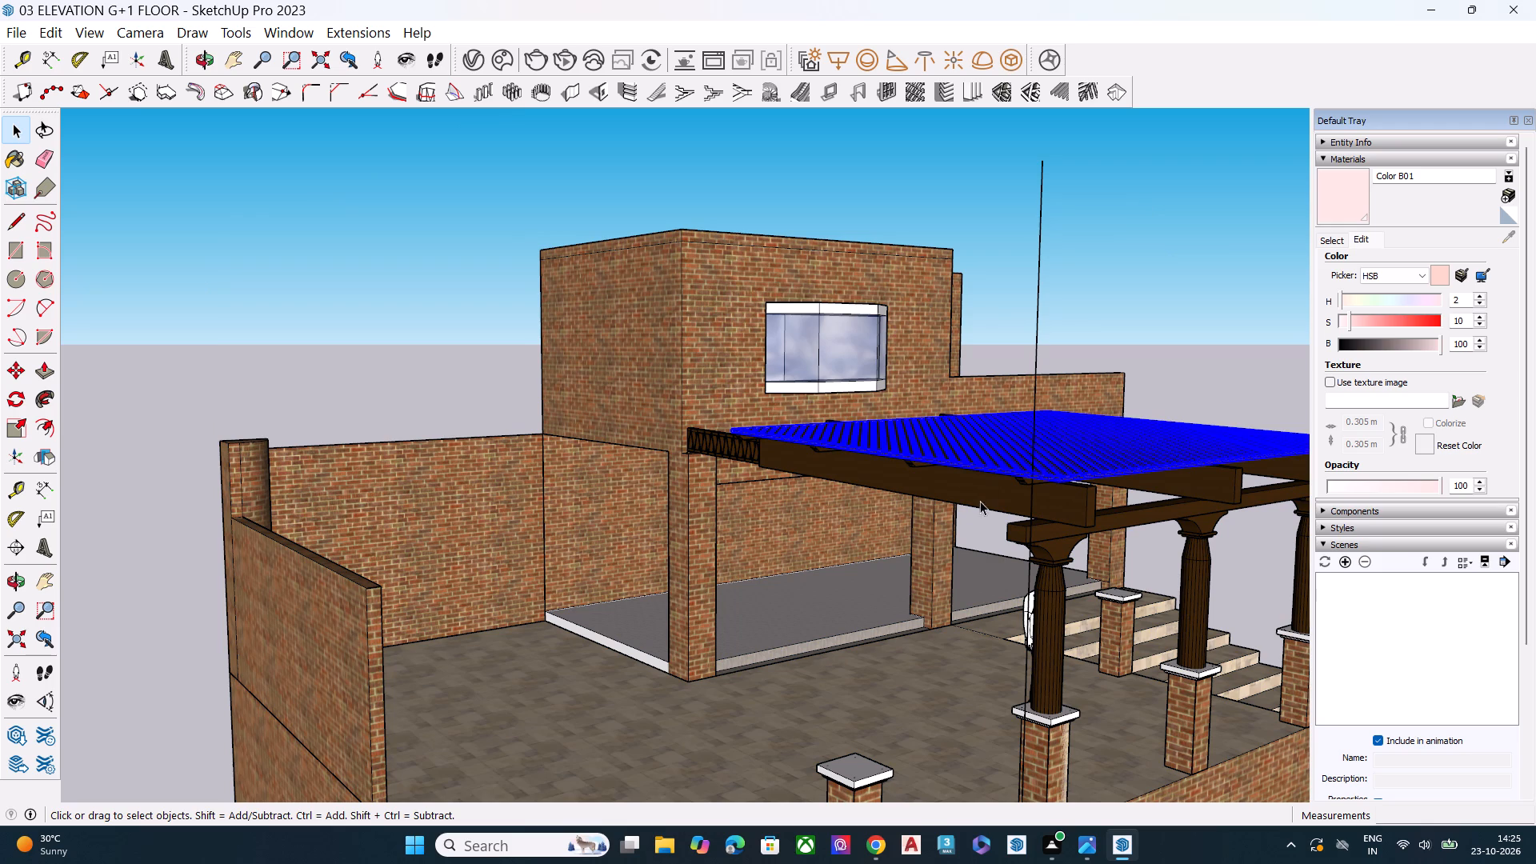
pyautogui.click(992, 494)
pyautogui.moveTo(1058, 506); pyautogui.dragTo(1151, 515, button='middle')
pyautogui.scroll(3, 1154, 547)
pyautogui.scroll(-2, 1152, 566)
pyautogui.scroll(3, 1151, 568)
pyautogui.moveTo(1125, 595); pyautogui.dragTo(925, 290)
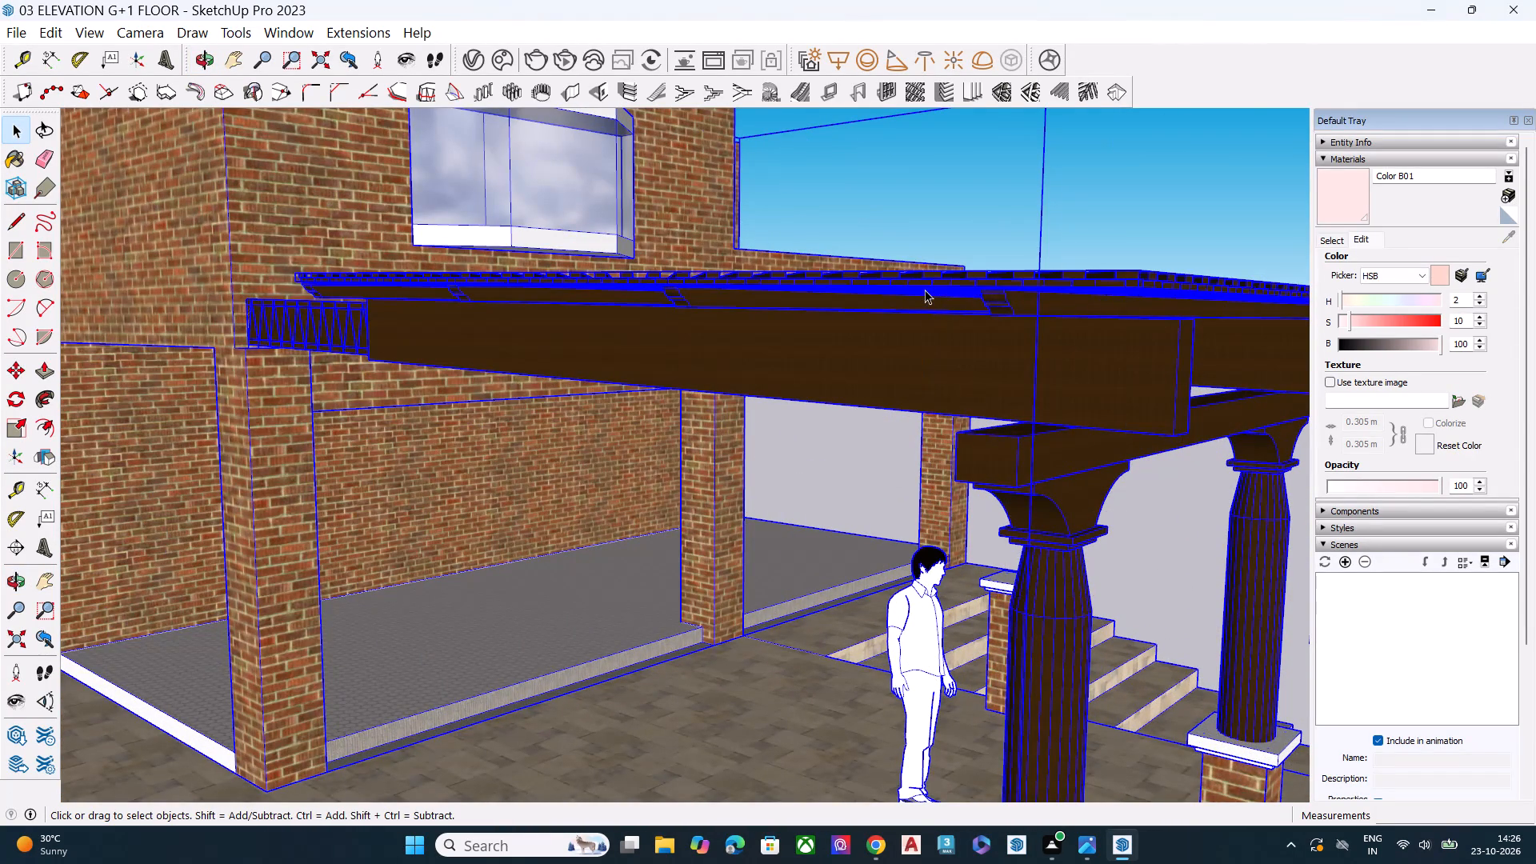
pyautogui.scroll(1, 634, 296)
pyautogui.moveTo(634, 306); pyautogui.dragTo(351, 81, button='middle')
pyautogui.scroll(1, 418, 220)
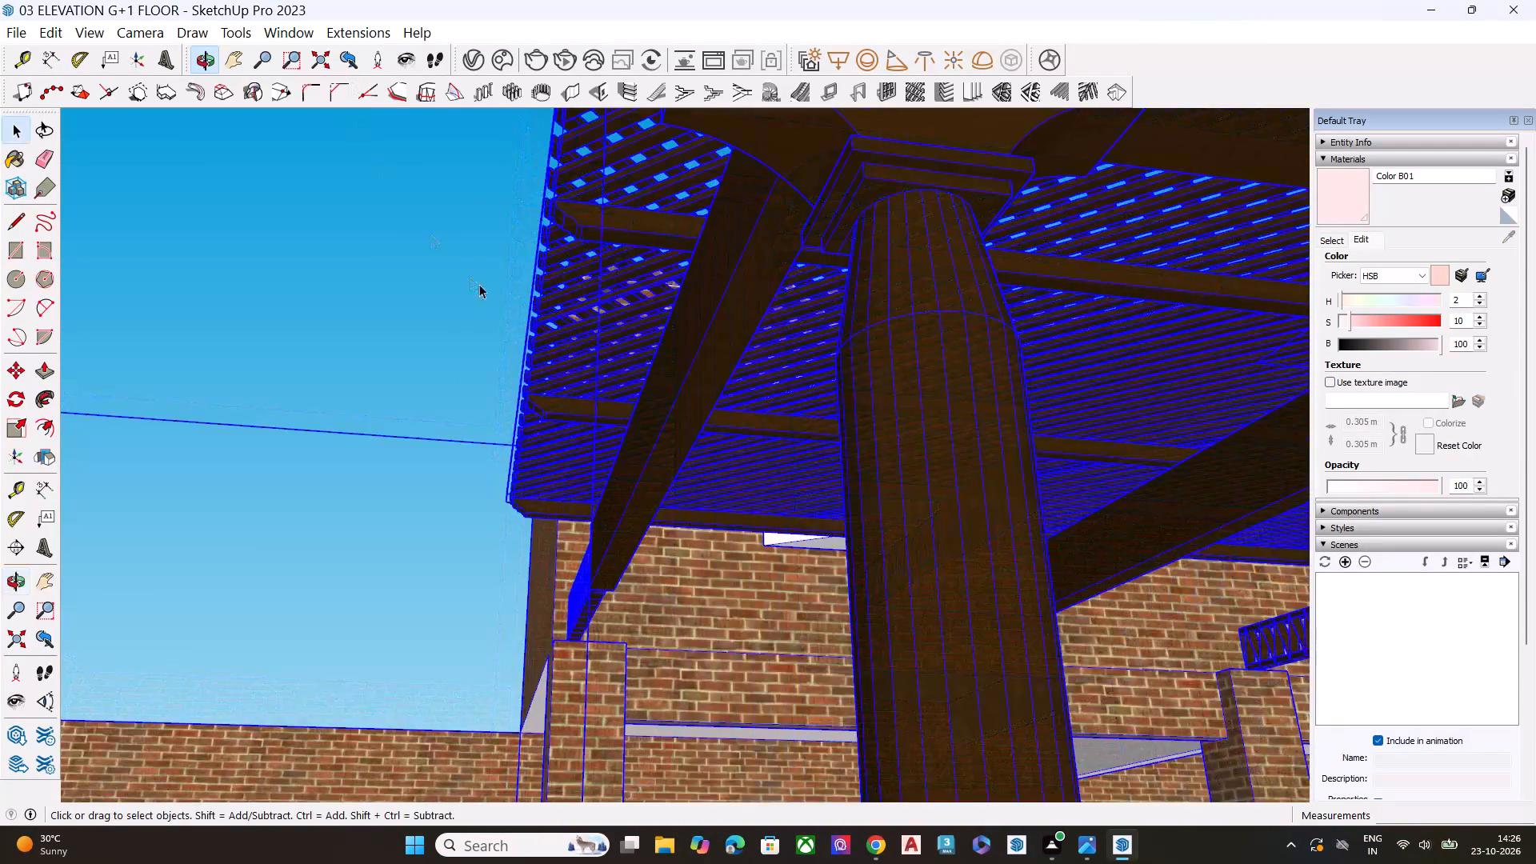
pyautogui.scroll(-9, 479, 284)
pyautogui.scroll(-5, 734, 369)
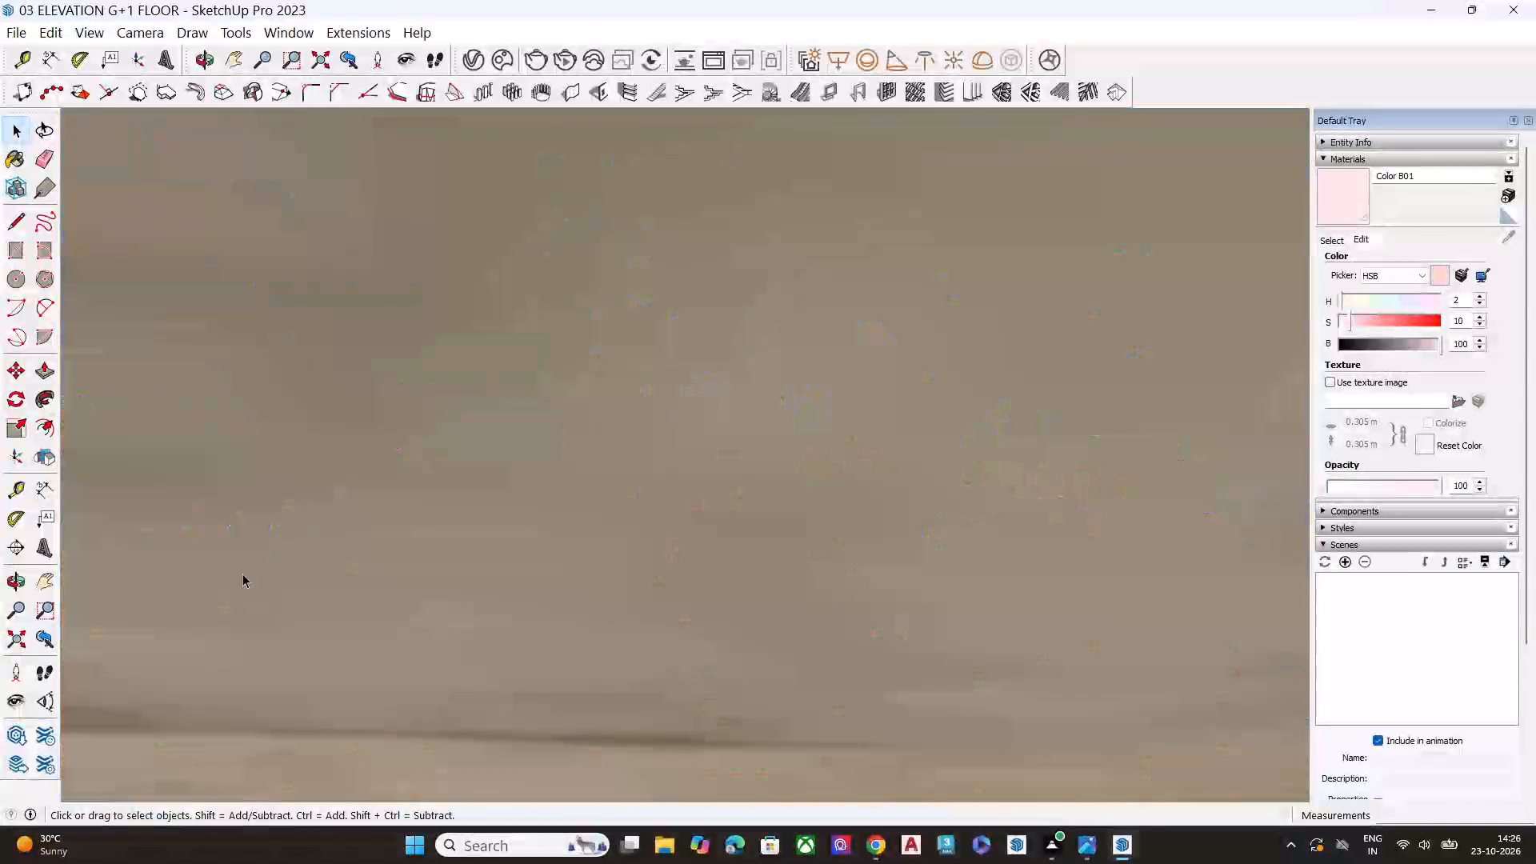
# Select across the pergola's roof, beams and columns and explode the nested groups they belong to.
pyautogui.click(9, 634)
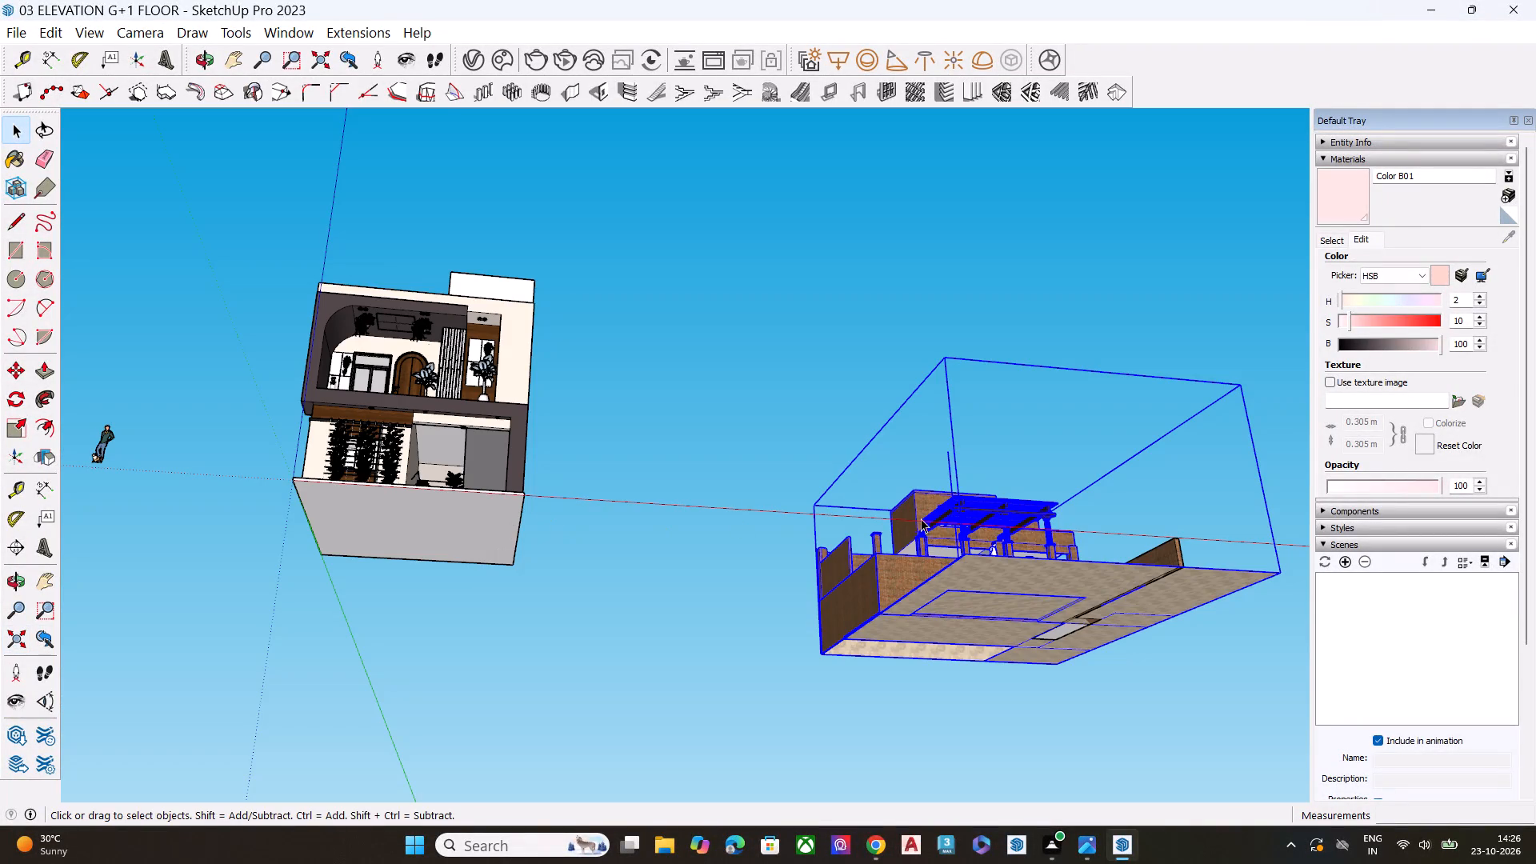
pyautogui.moveTo(926, 534); pyautogui.dragTo(946, 654, button='middle')
pyautogui.scroll(6, 1009, 576)
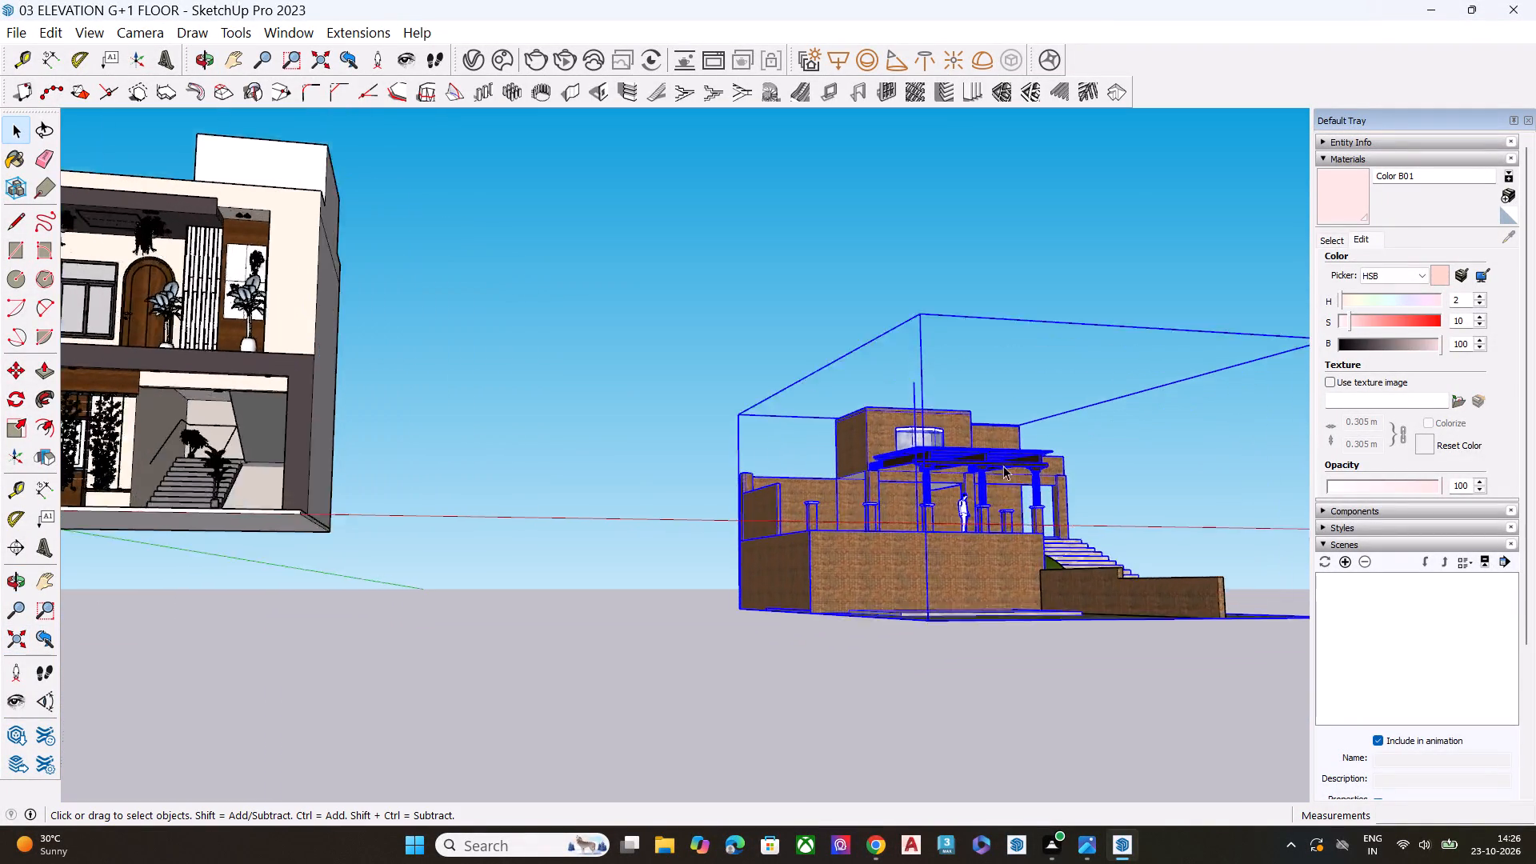
pyautogui.scroll(4, 1003, 466)
pyautogui.scroll(2, 913, 479)
pyautogui.scroll(-1, 914, 478)
pyautogui.scroll(6, 916, 477)
pyautogui.scroll(-1, 930, 481)
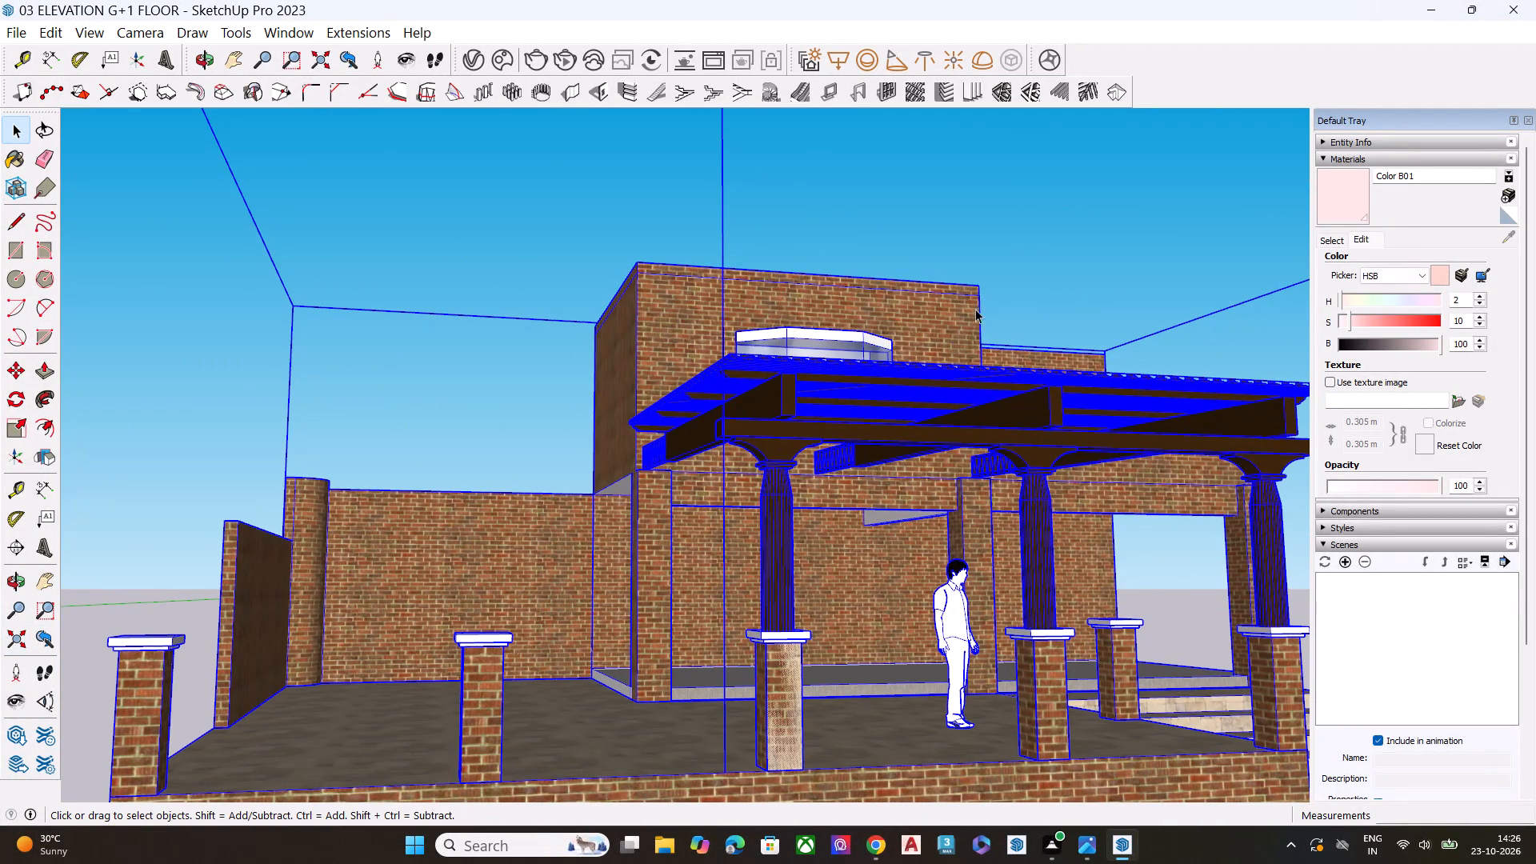
pyautogui.click(1047, 267)
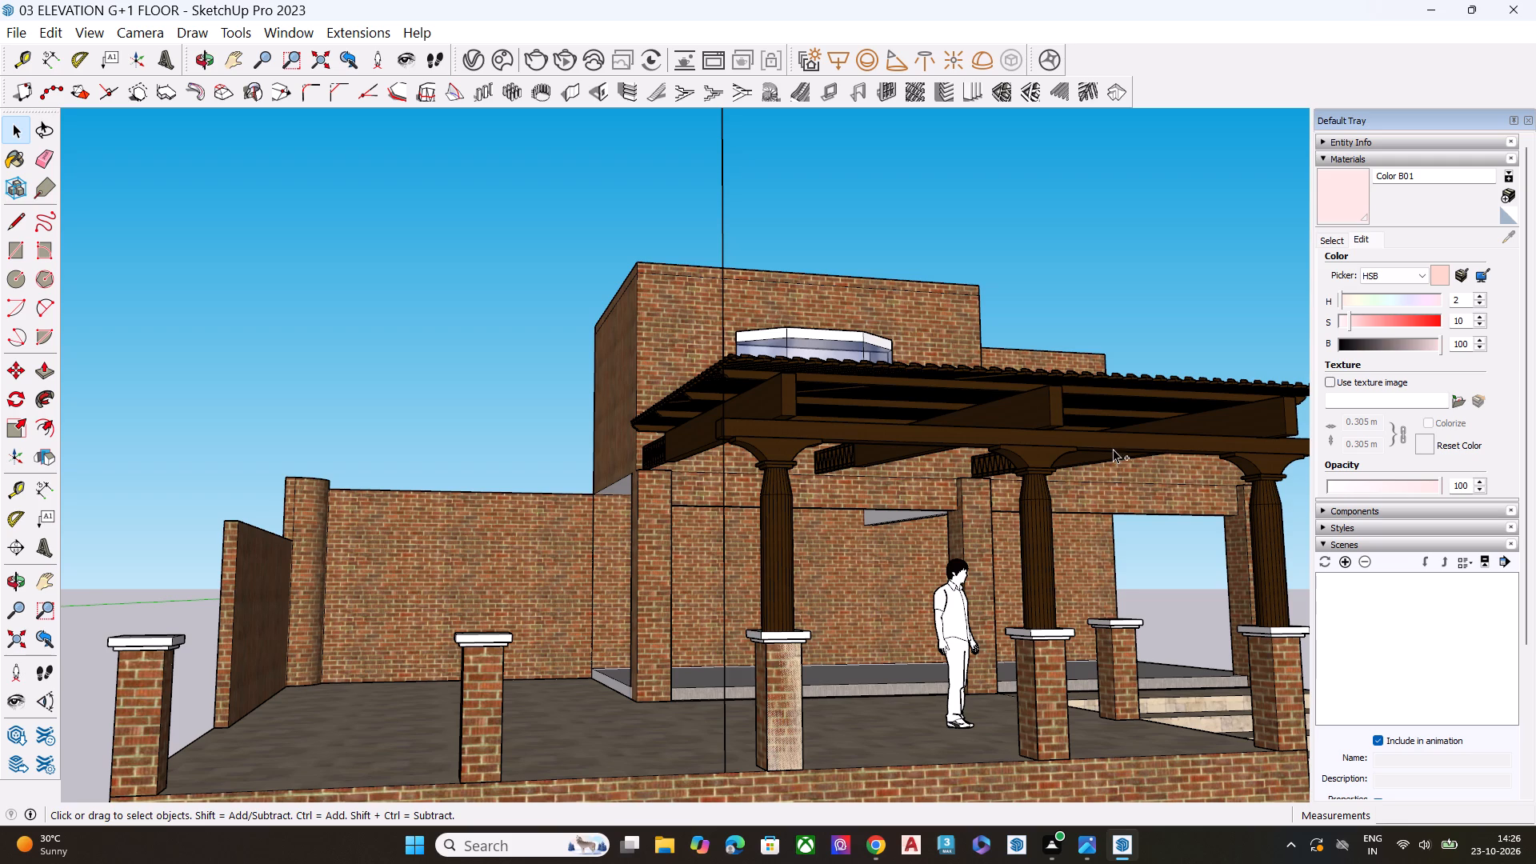
pyautogui.keyDown('ctrl'); pyautogui.moveTo(1118, 444); pyautogui.dragTo(766, 377); pyautogui.keyUp('ctrl')
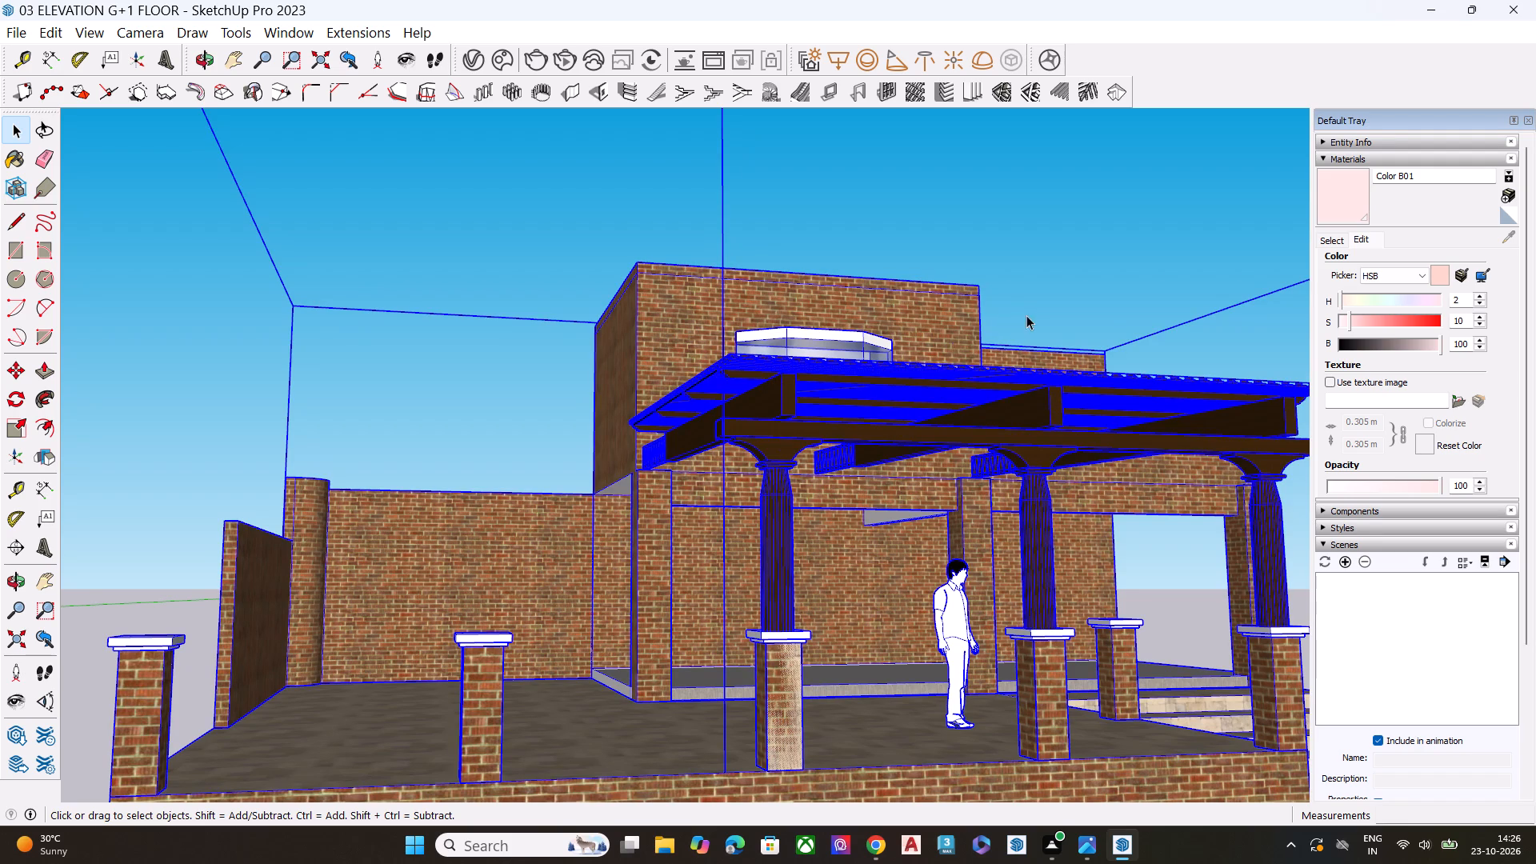
pyautogui.rightClick(993, 431)
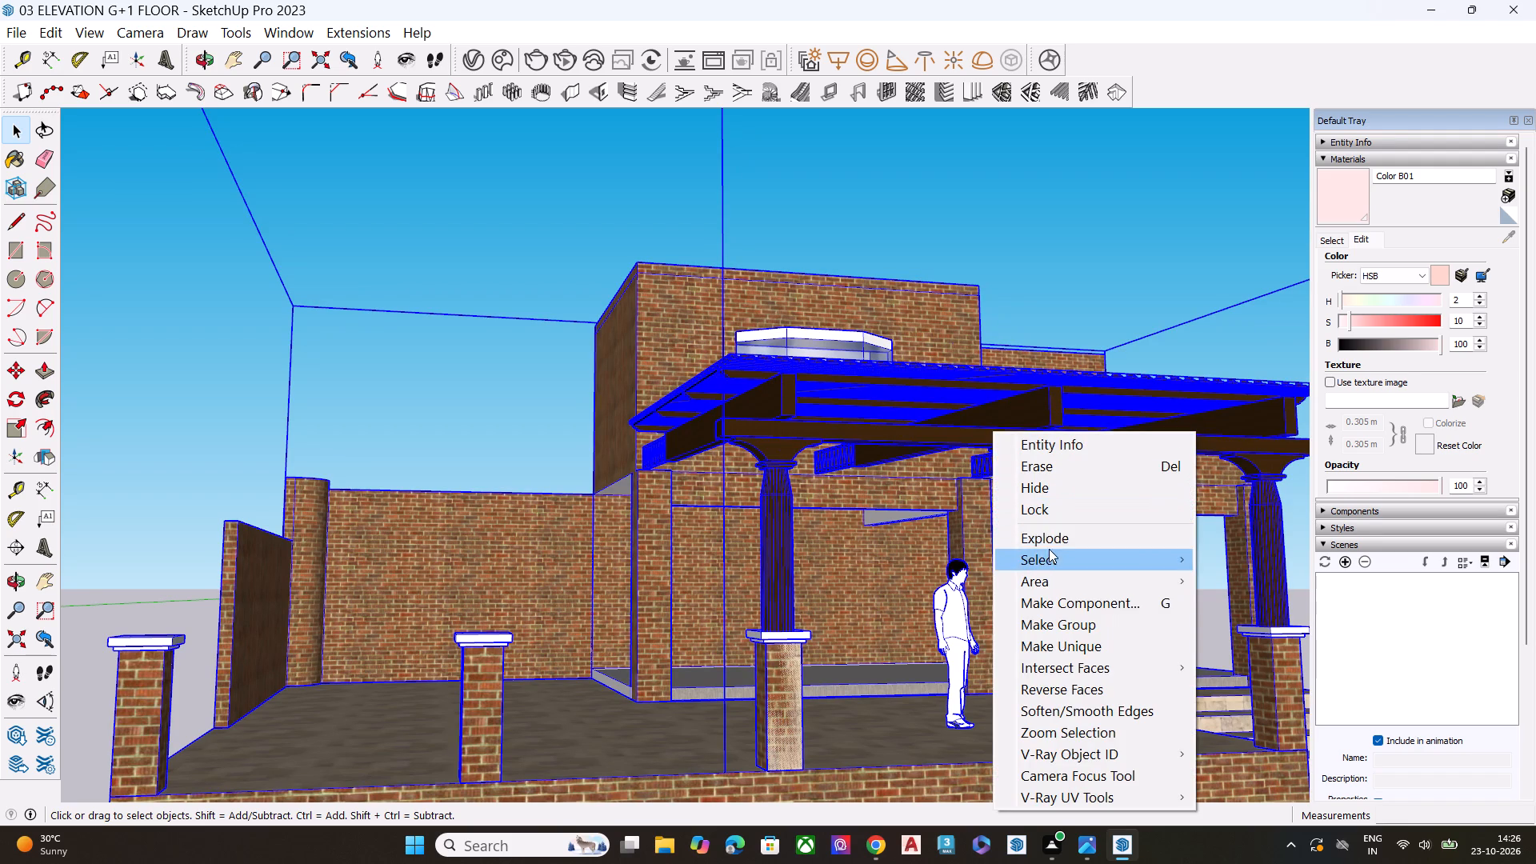
pyautogui.click(1062, 538)
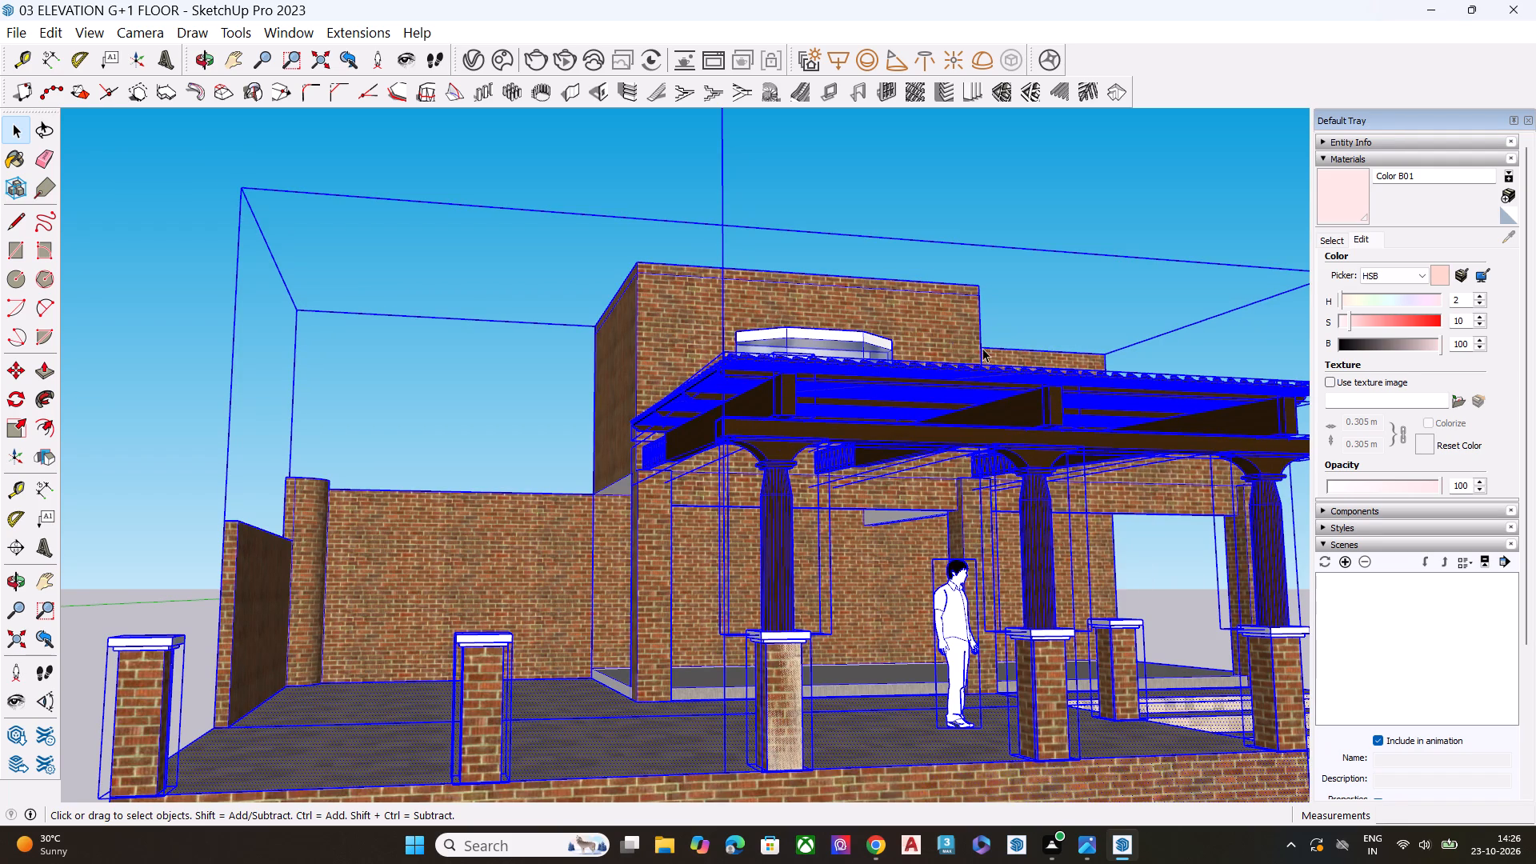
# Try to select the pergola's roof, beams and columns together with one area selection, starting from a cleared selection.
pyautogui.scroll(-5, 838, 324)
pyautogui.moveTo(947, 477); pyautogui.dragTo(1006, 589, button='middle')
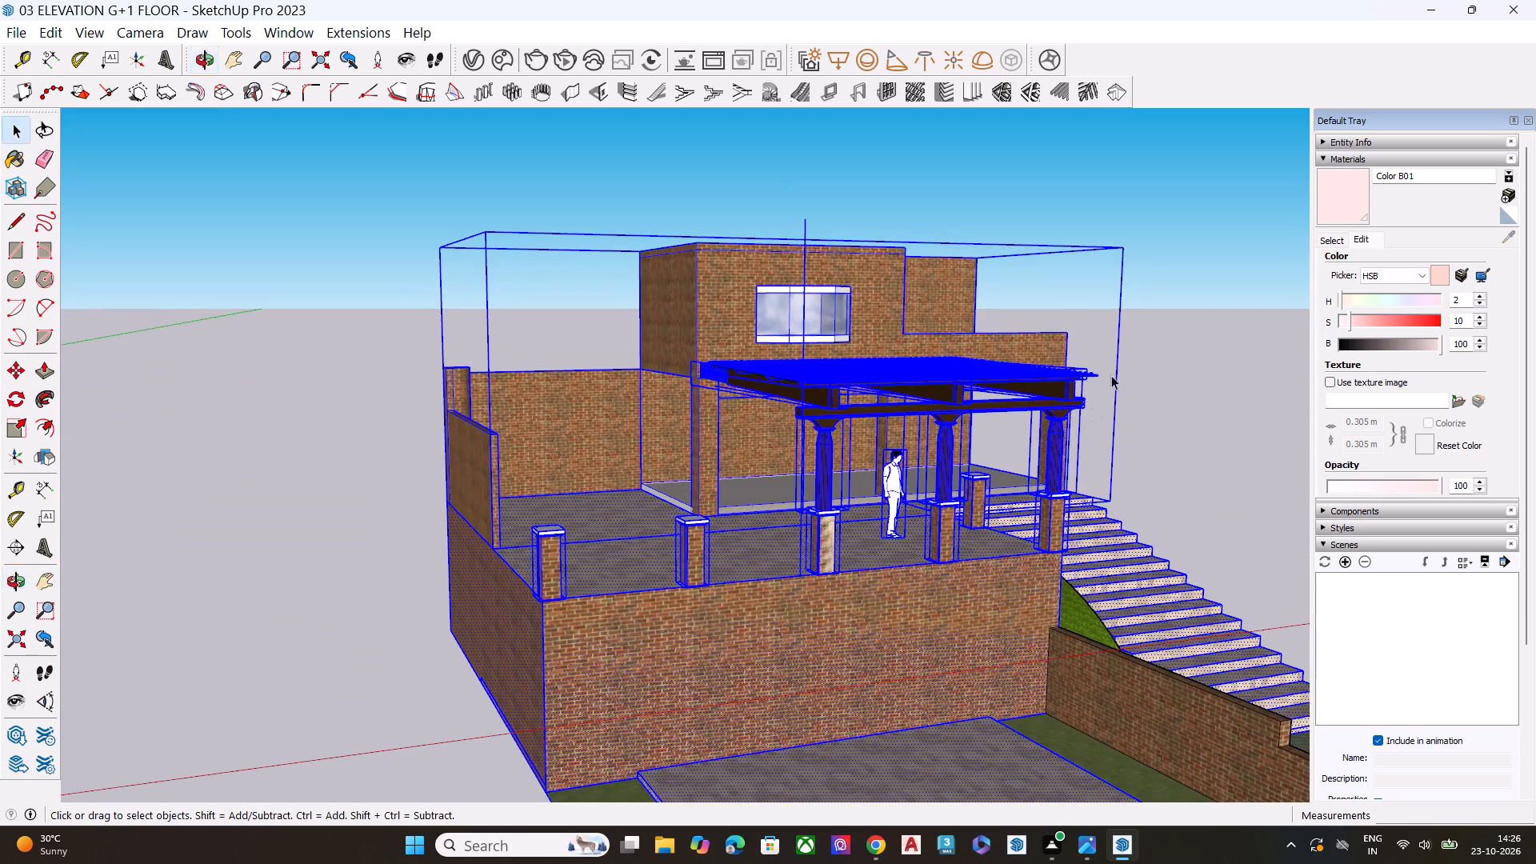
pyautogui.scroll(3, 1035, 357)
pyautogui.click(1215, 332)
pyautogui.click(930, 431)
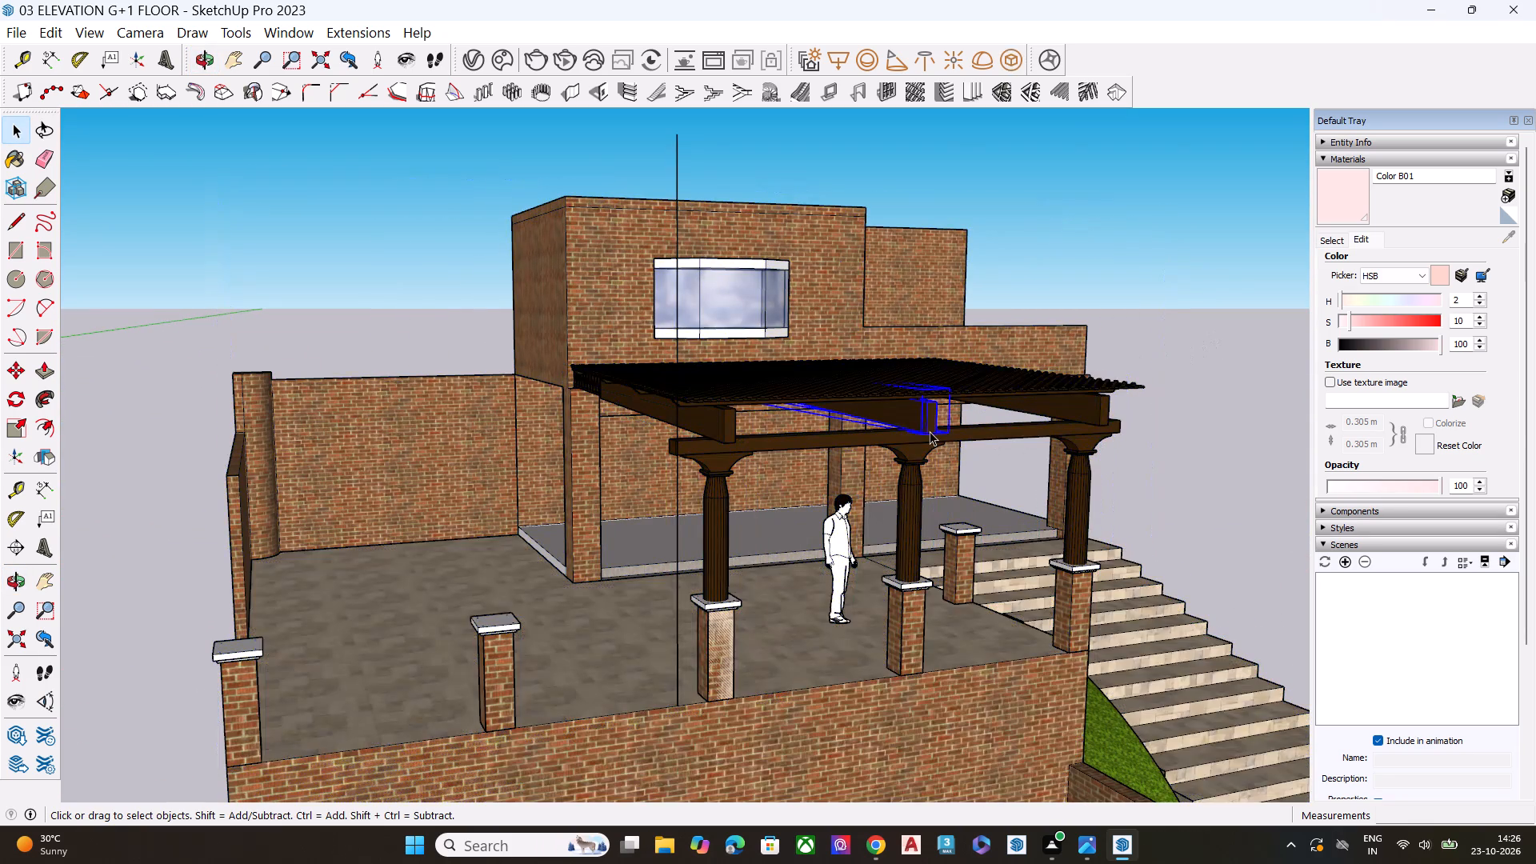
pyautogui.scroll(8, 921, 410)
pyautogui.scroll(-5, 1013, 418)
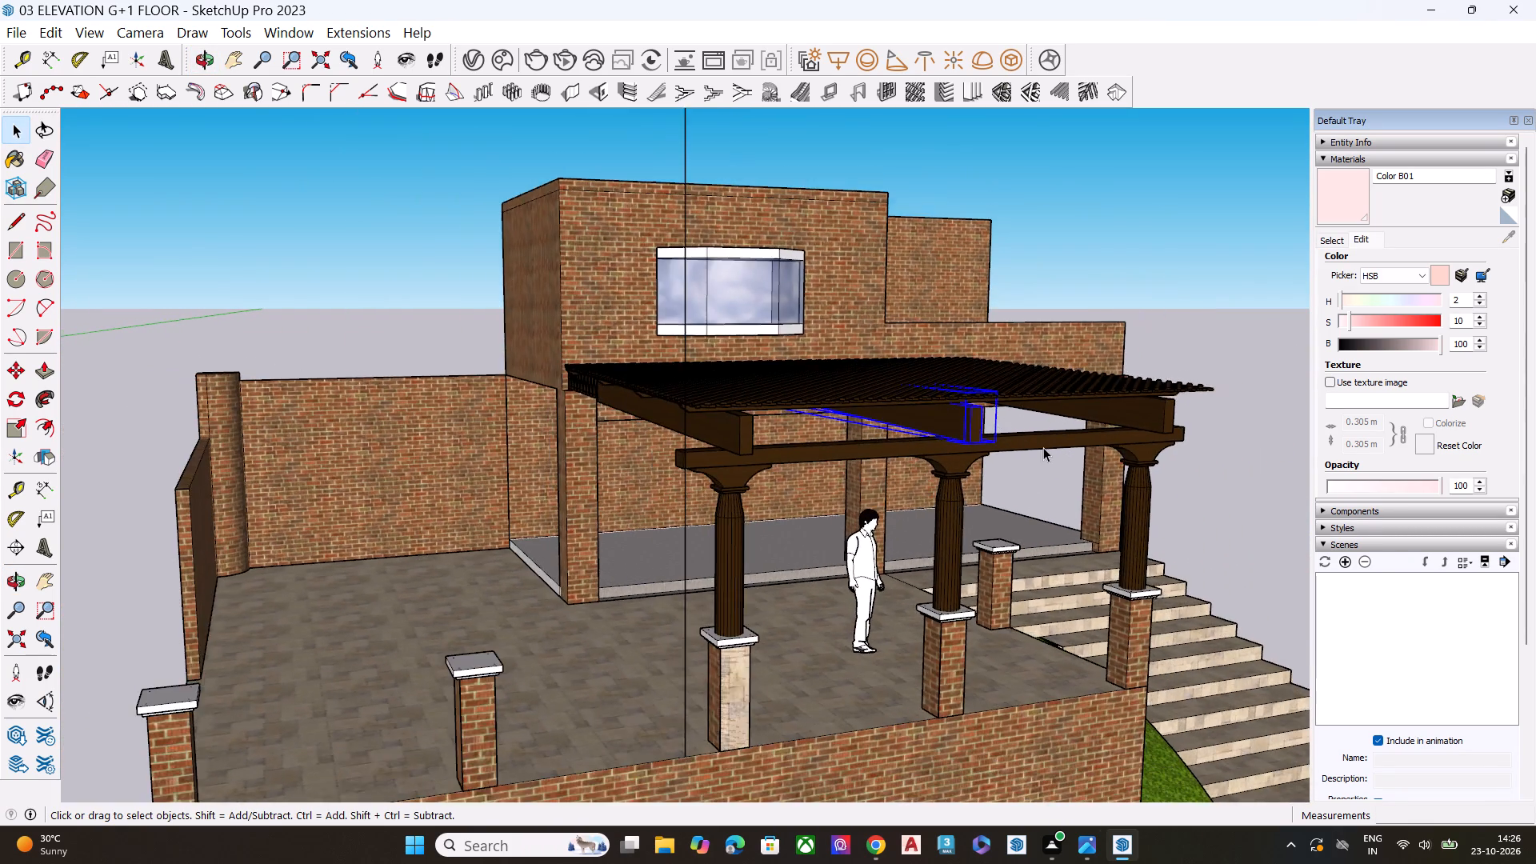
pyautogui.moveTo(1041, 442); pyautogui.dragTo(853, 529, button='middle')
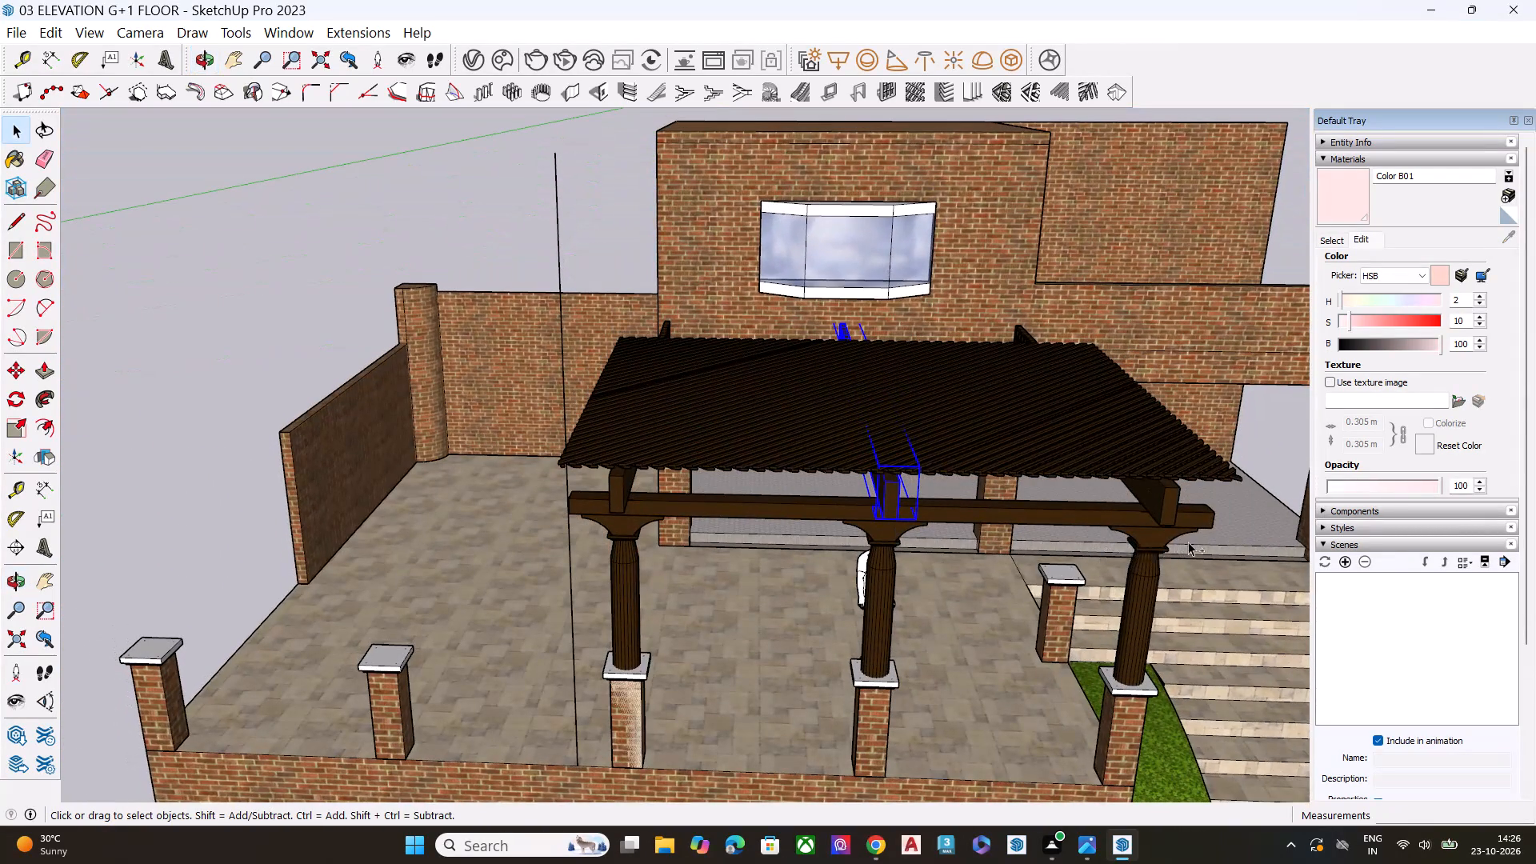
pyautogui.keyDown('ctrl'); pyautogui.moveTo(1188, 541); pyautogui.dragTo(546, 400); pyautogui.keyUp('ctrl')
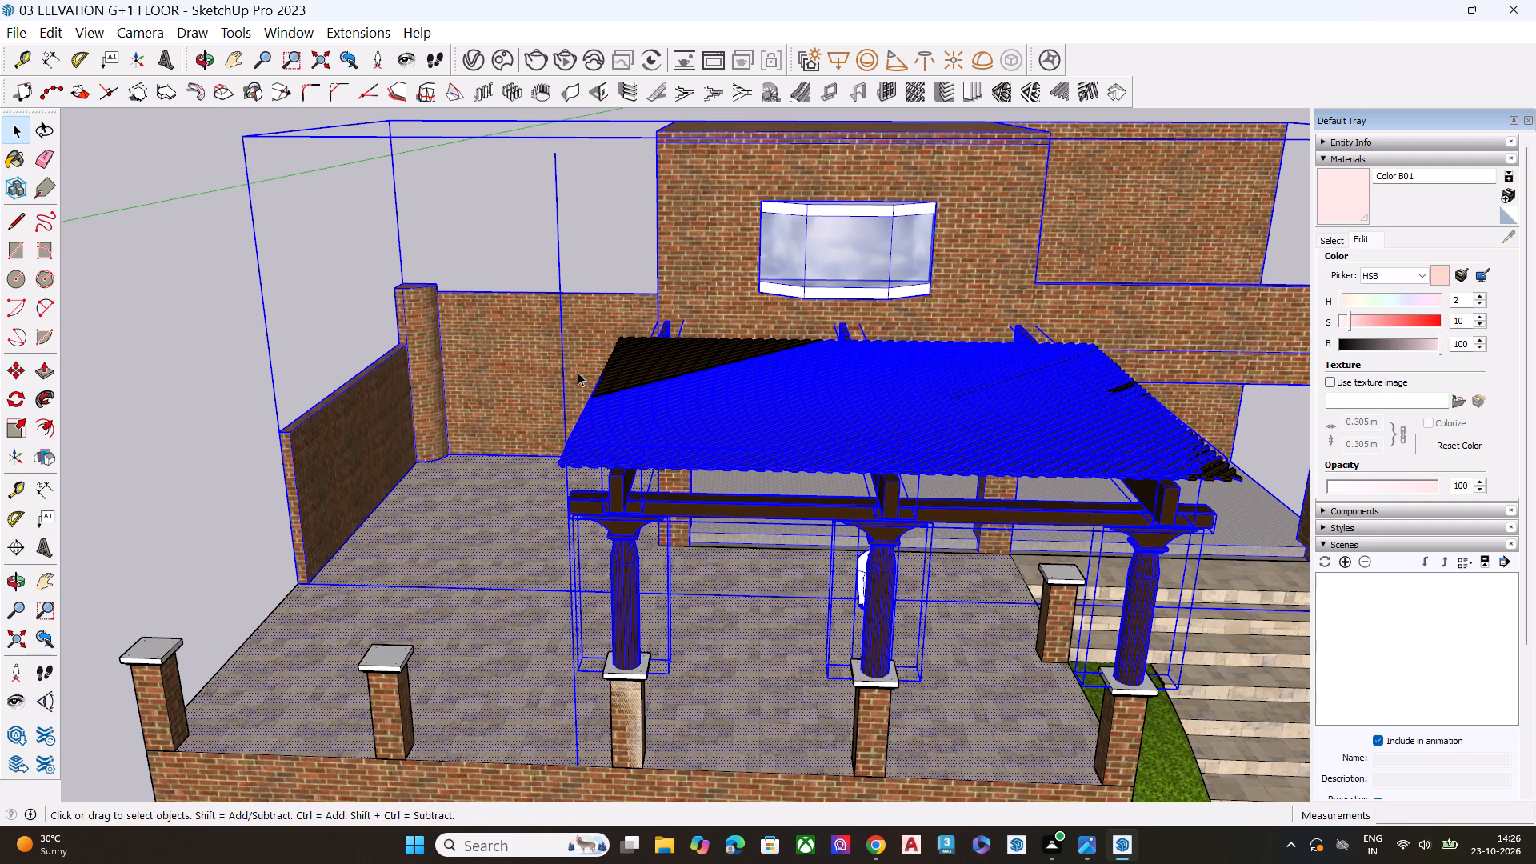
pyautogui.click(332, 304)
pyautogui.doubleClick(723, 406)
# Delete the stray vertical line that rises beside the pergola's outer corner.
pyautogui.moveTo(803, 483); pyautogui.dragTo(887, 569, button='middle')
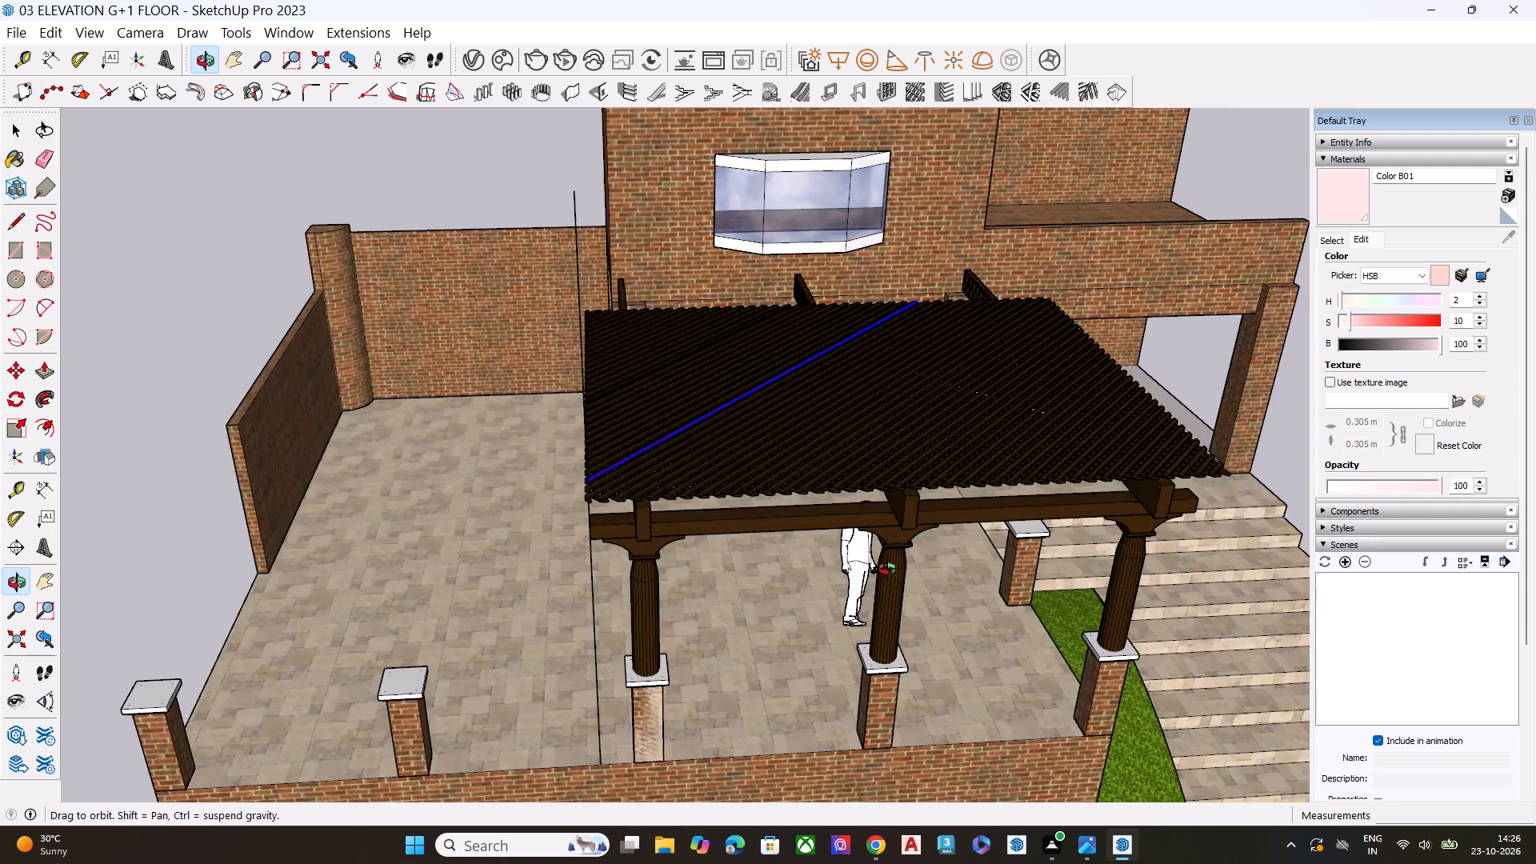
pyautogui.moveTo(887, 569); pyautogui.dragTo(1351, 236, button='middle')
pyautogui.moveTo(761, 426); pyautogui.dragTo(906, 440, button='middle')
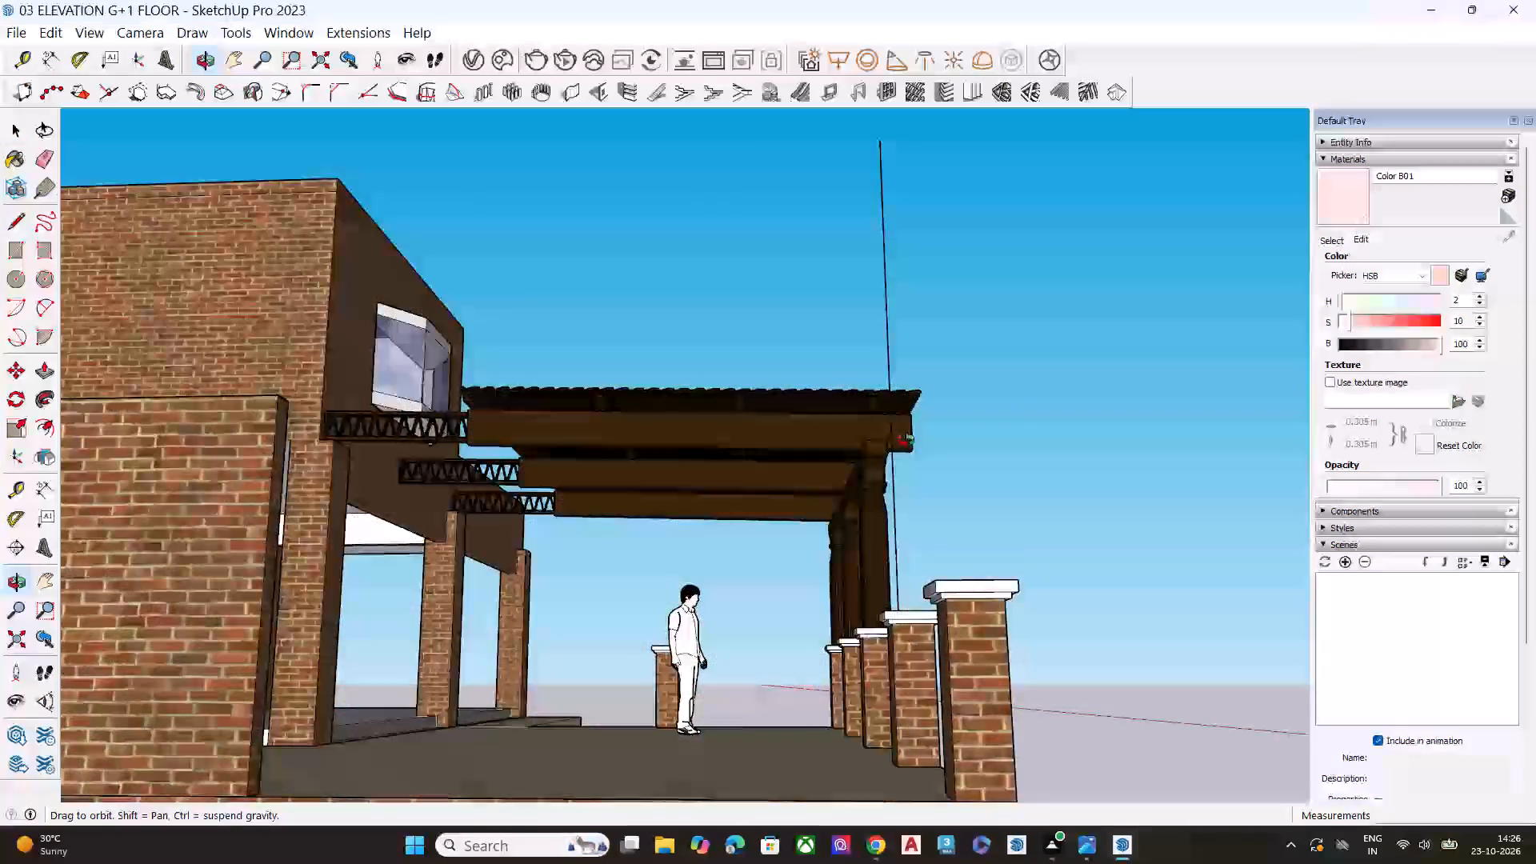
pyautogui.moveTo(906, 440); pyautogui.dragTo(922, 405, button='middle')
pyautogui.moveTo(944, 461); pyautogui.dragTo(1030, 490, button='middle')
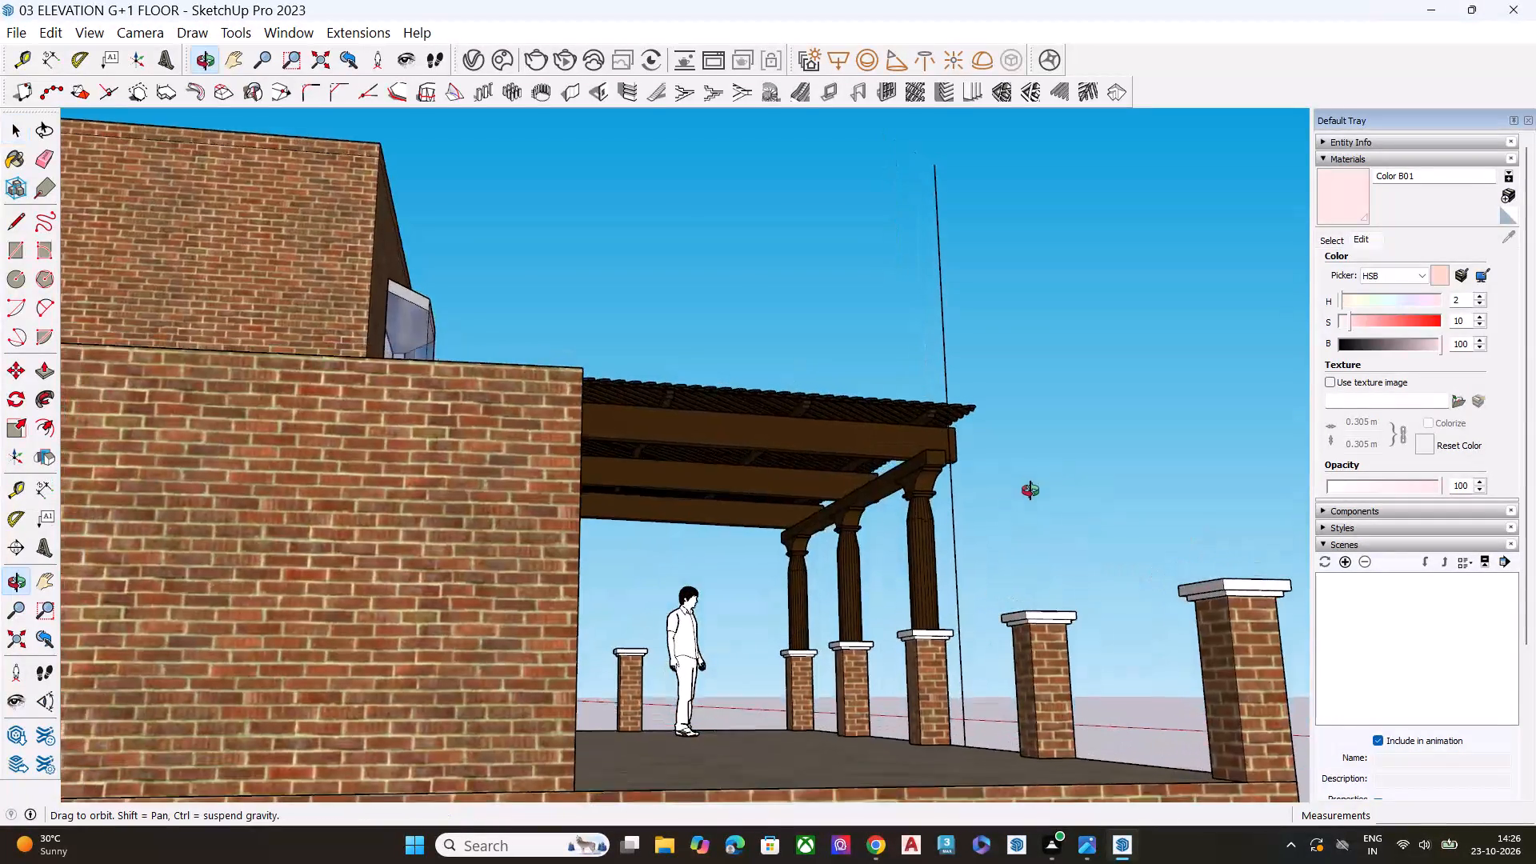
pyautogui.moveTo(1030, 490); pyautogui.dragTo(1030, 491, button='middle')
pyautogui.scroll(4, 948, 413)
pyautogui.scroll(-2, 926, 350)
pyautogui.scroll(1, 941, 344)
pyautogui.click(958, 342)
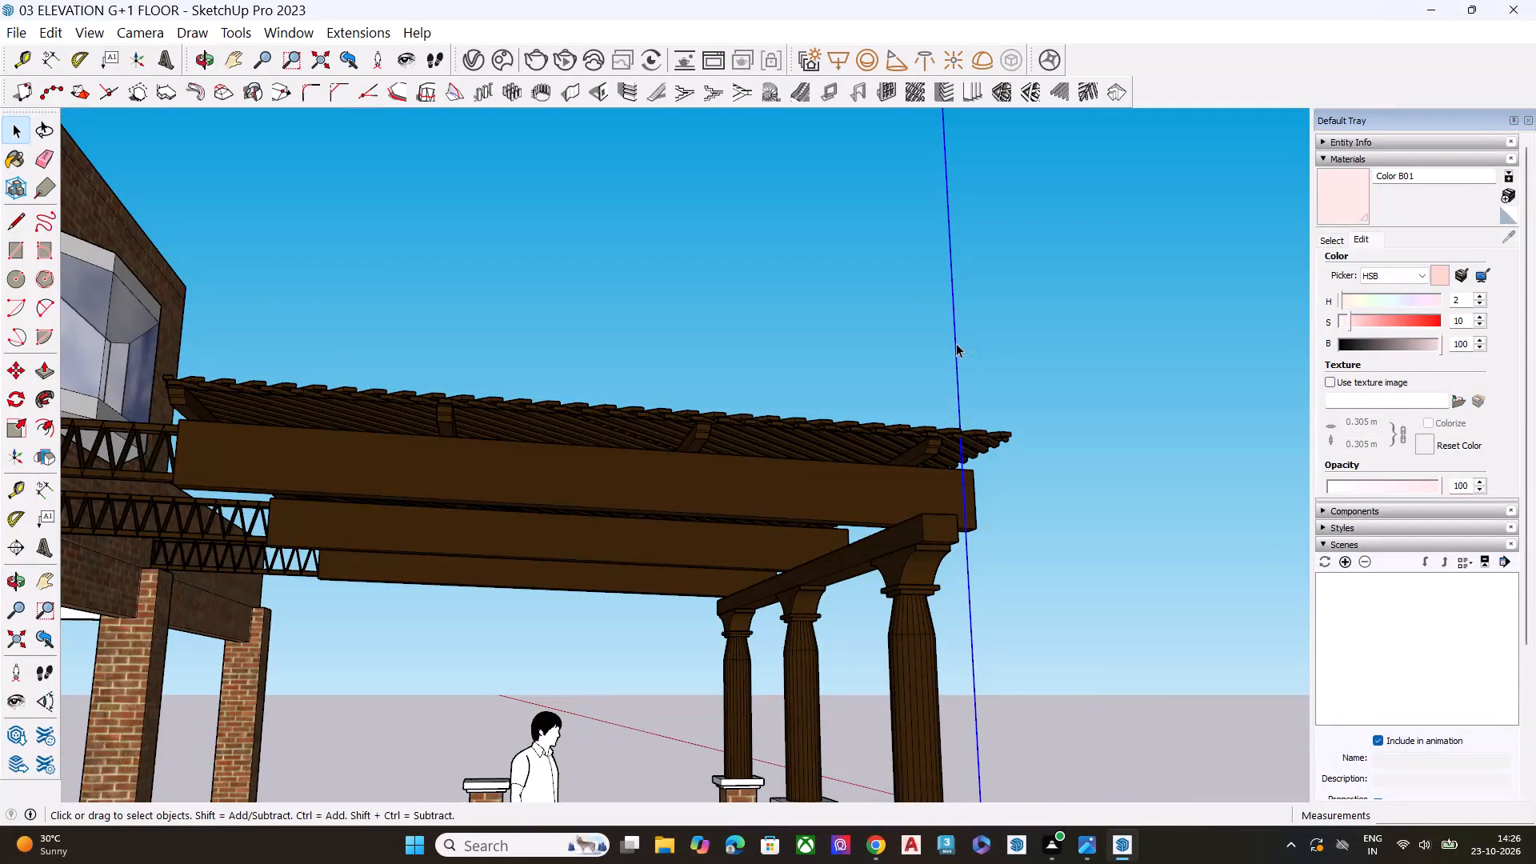
pyautogui.press('Delete')
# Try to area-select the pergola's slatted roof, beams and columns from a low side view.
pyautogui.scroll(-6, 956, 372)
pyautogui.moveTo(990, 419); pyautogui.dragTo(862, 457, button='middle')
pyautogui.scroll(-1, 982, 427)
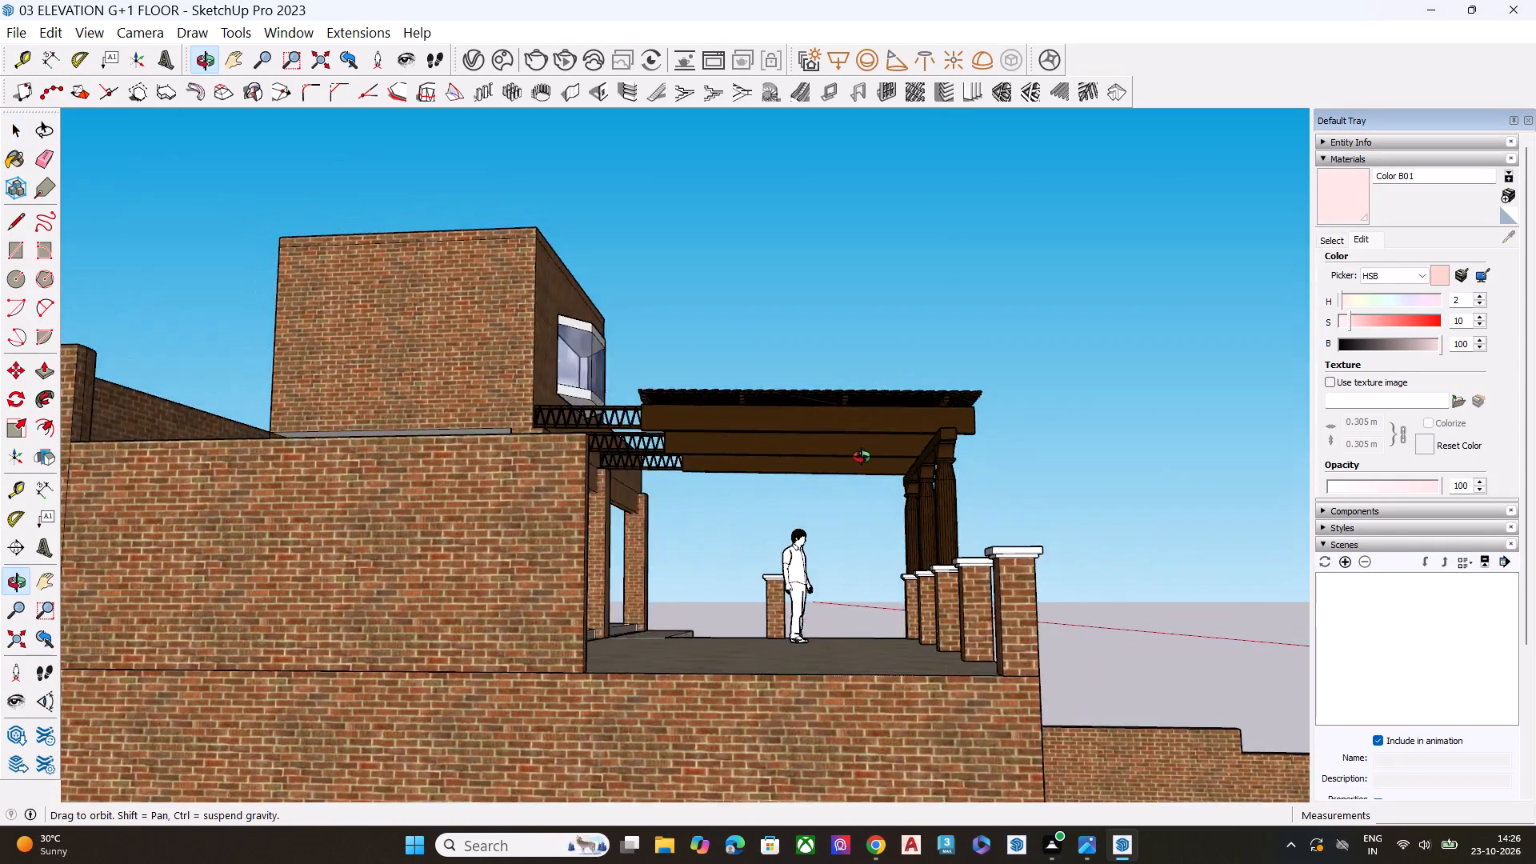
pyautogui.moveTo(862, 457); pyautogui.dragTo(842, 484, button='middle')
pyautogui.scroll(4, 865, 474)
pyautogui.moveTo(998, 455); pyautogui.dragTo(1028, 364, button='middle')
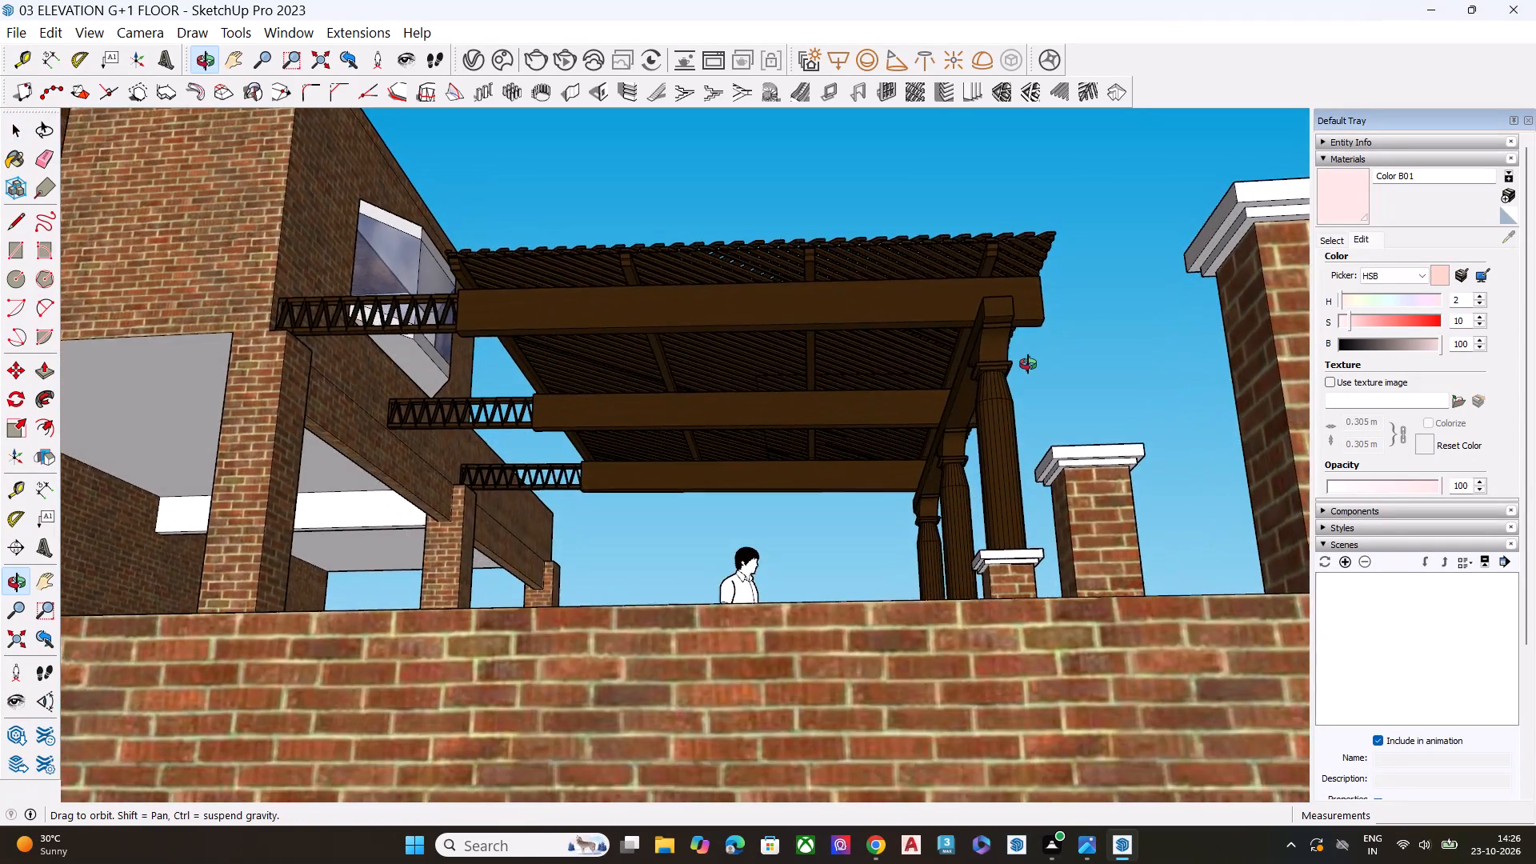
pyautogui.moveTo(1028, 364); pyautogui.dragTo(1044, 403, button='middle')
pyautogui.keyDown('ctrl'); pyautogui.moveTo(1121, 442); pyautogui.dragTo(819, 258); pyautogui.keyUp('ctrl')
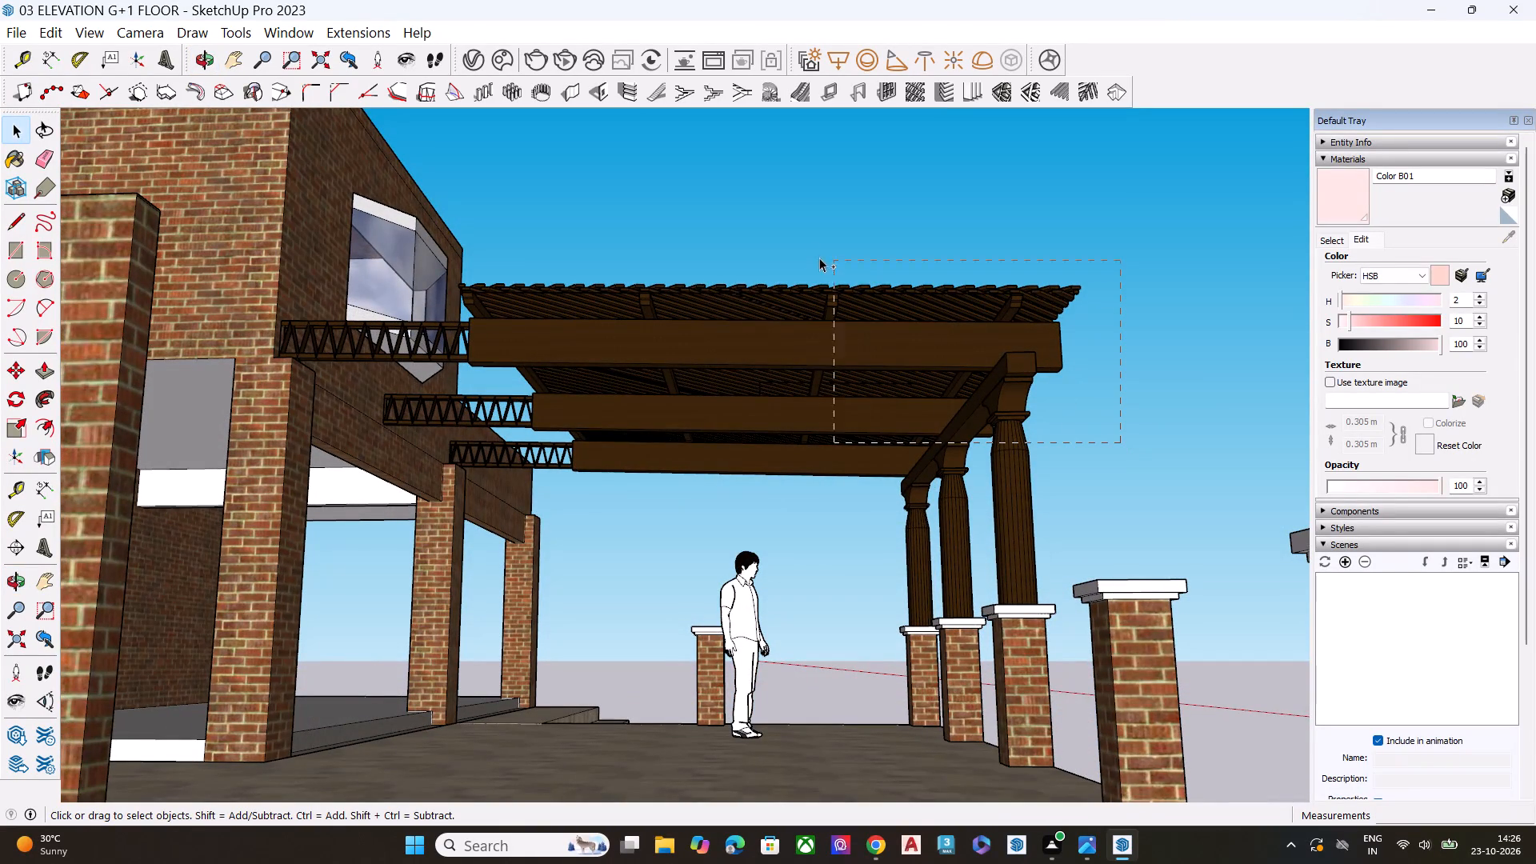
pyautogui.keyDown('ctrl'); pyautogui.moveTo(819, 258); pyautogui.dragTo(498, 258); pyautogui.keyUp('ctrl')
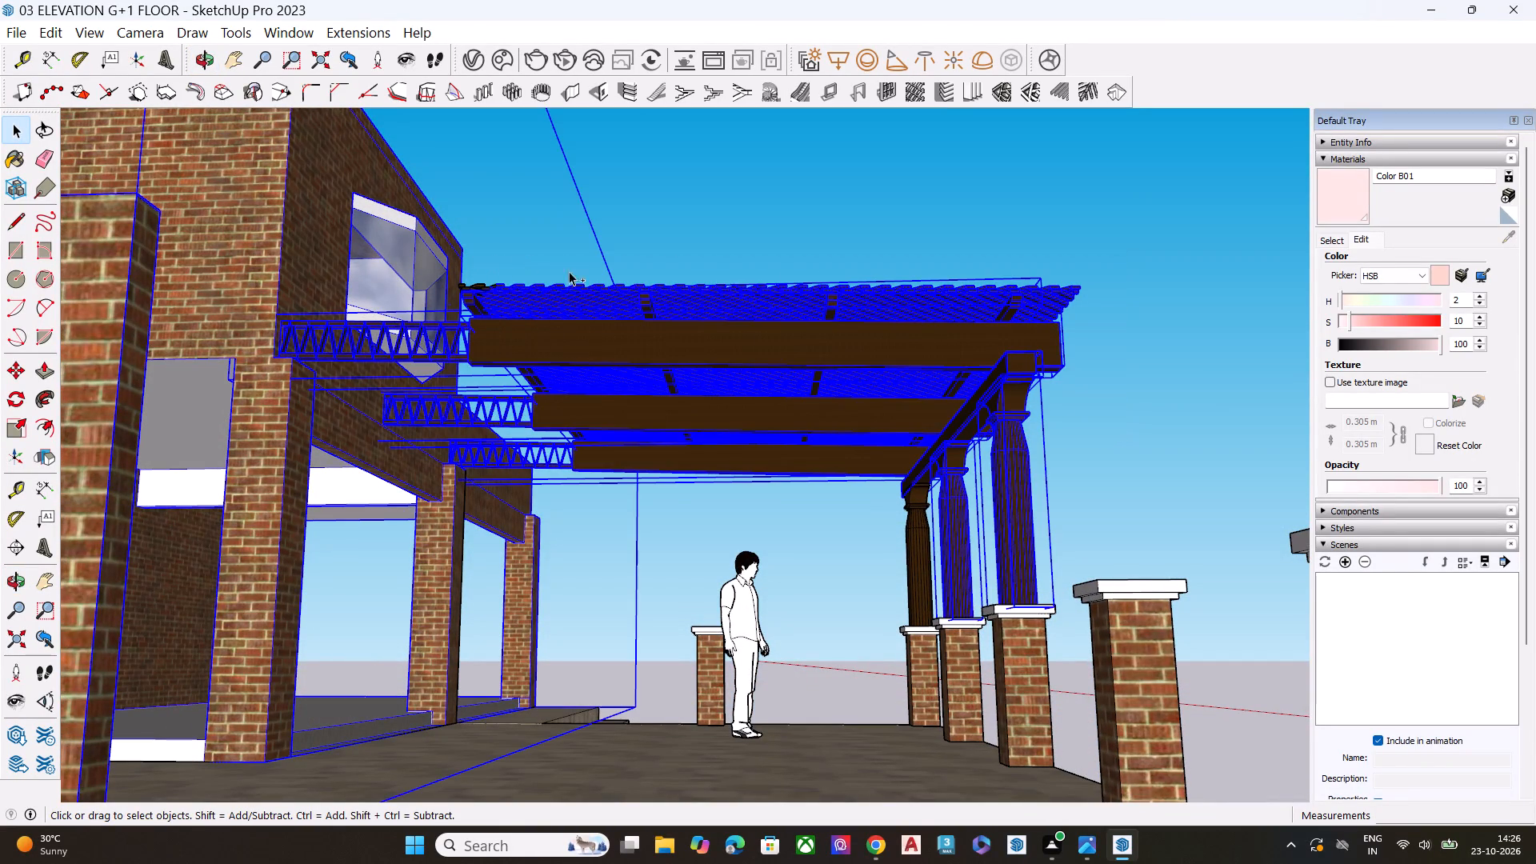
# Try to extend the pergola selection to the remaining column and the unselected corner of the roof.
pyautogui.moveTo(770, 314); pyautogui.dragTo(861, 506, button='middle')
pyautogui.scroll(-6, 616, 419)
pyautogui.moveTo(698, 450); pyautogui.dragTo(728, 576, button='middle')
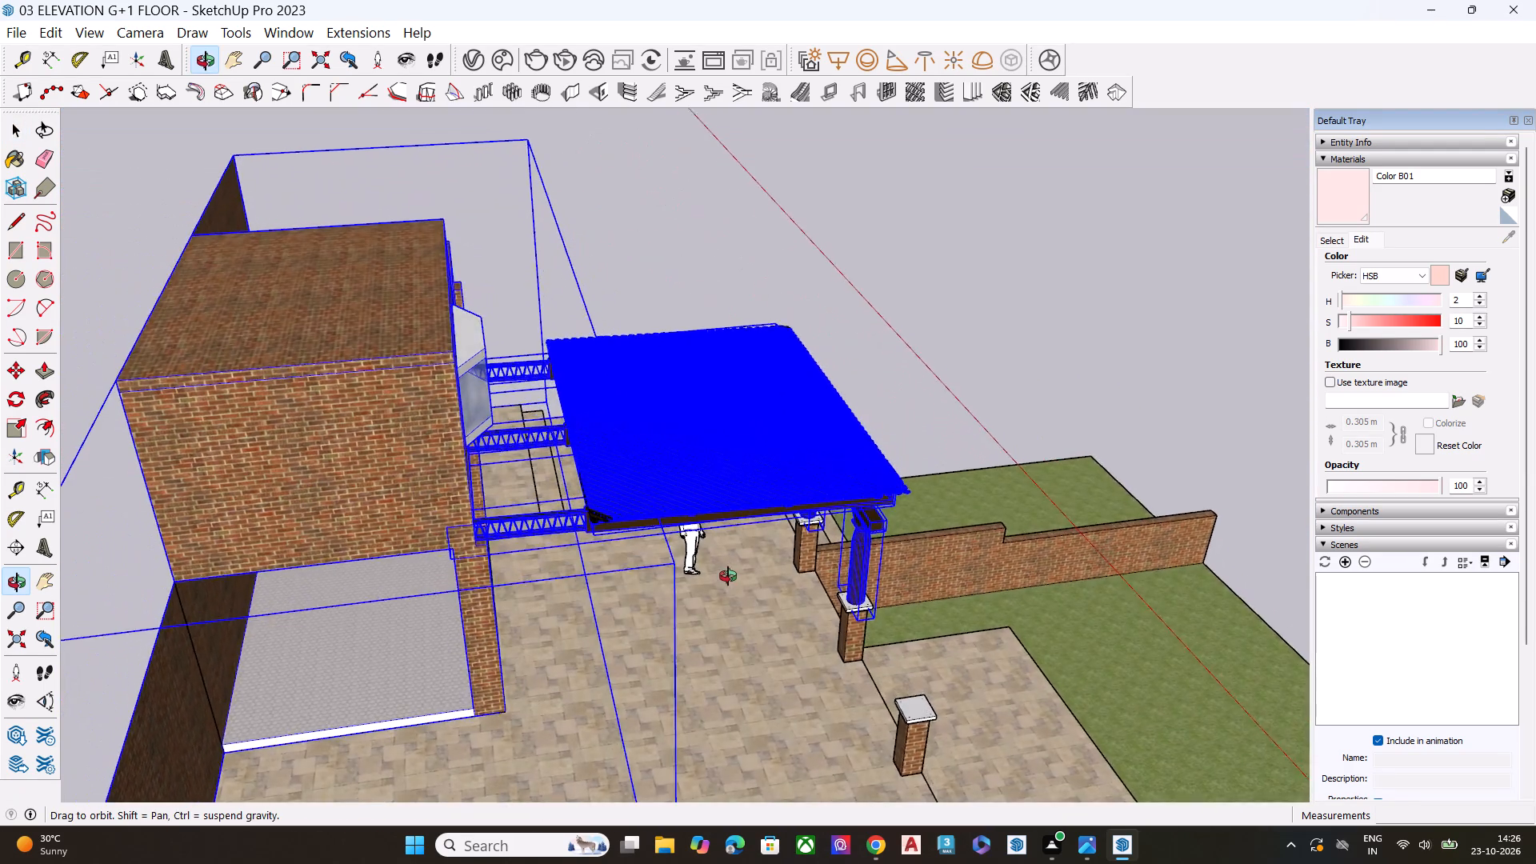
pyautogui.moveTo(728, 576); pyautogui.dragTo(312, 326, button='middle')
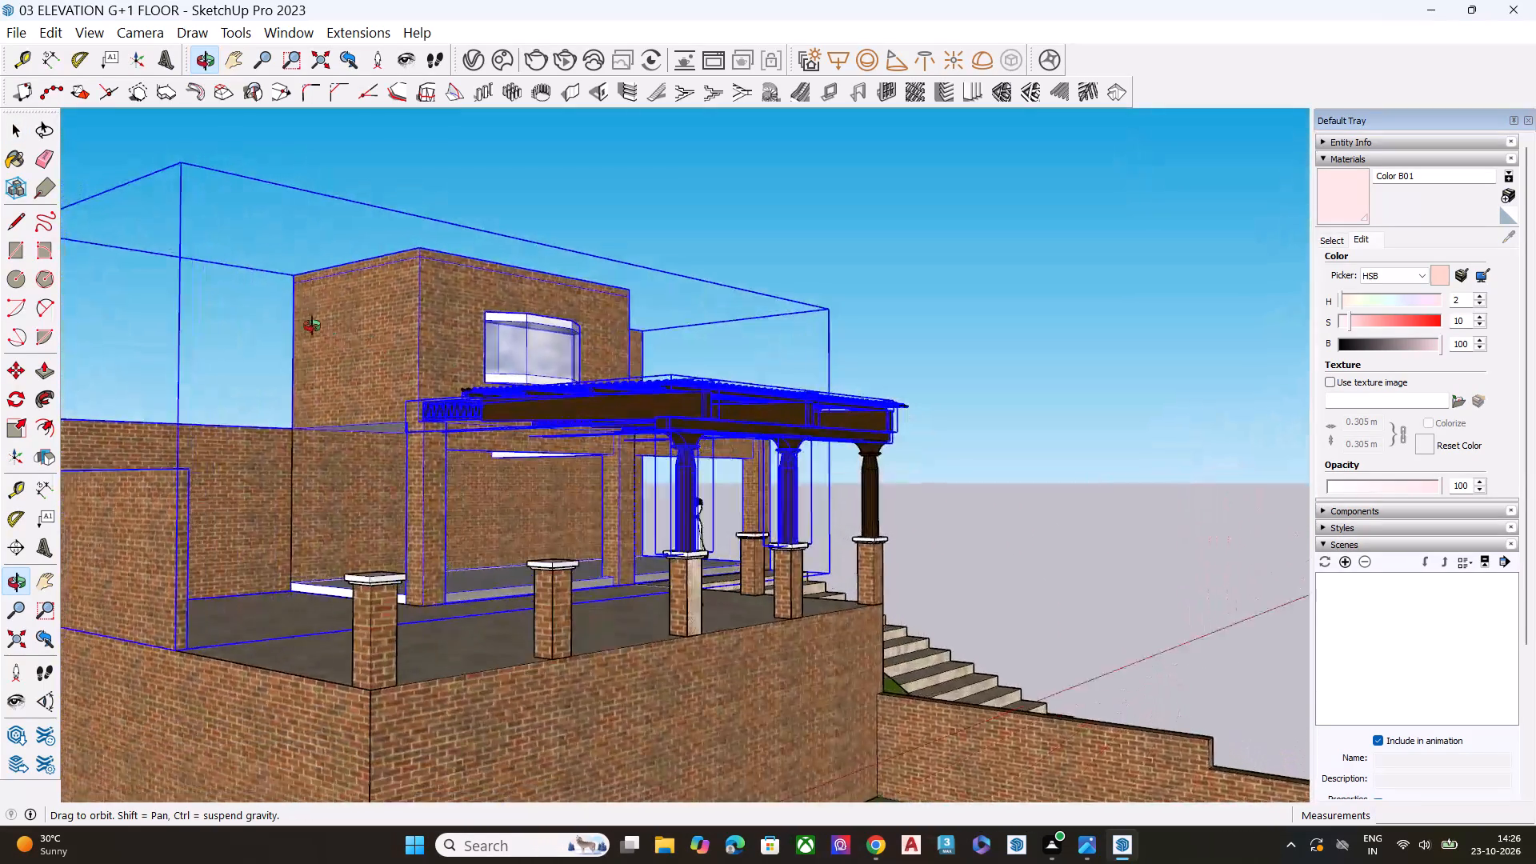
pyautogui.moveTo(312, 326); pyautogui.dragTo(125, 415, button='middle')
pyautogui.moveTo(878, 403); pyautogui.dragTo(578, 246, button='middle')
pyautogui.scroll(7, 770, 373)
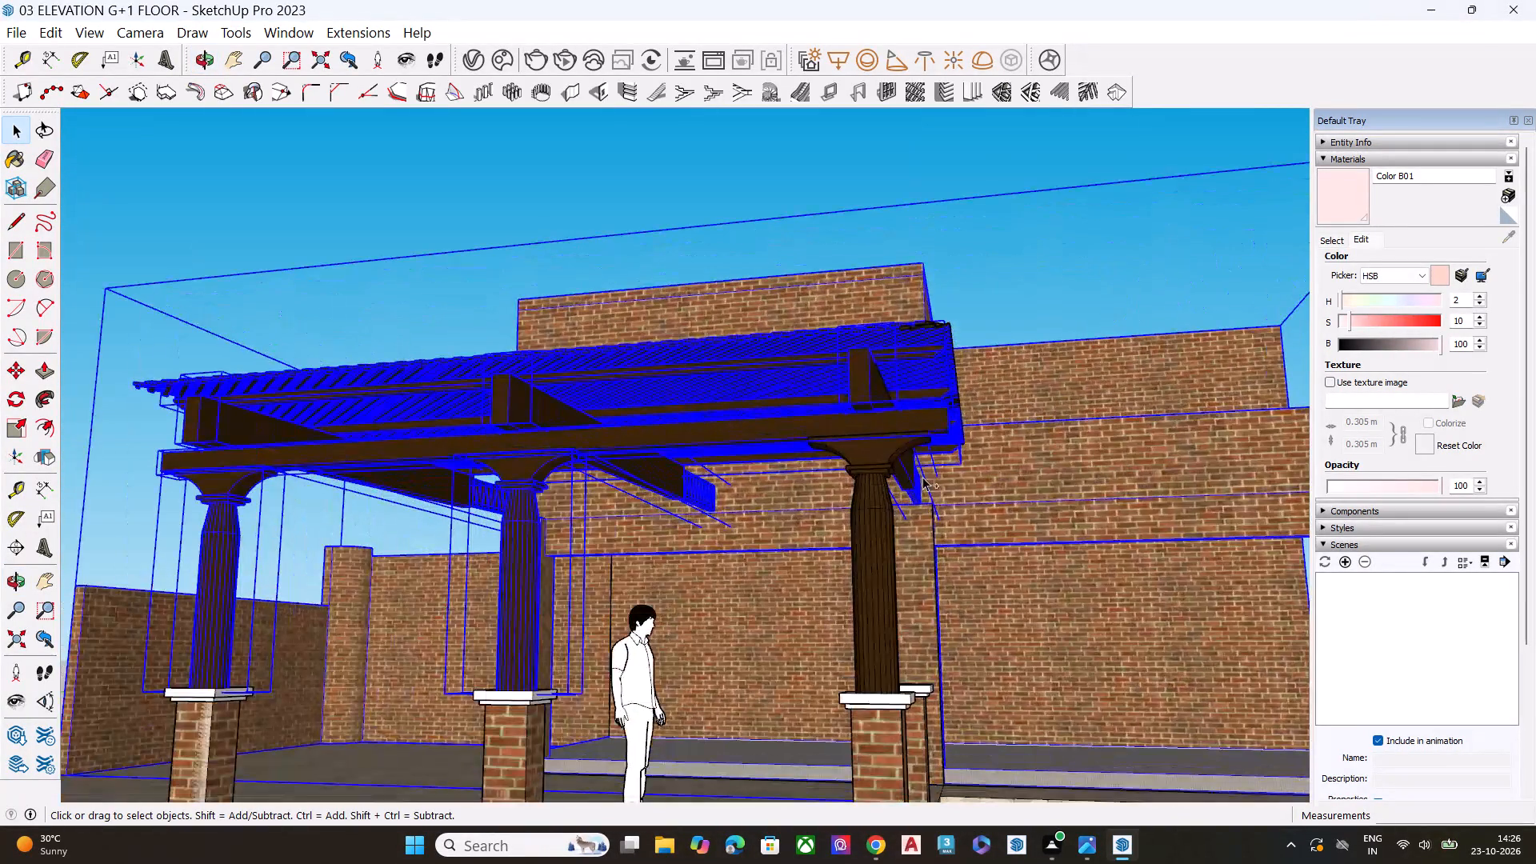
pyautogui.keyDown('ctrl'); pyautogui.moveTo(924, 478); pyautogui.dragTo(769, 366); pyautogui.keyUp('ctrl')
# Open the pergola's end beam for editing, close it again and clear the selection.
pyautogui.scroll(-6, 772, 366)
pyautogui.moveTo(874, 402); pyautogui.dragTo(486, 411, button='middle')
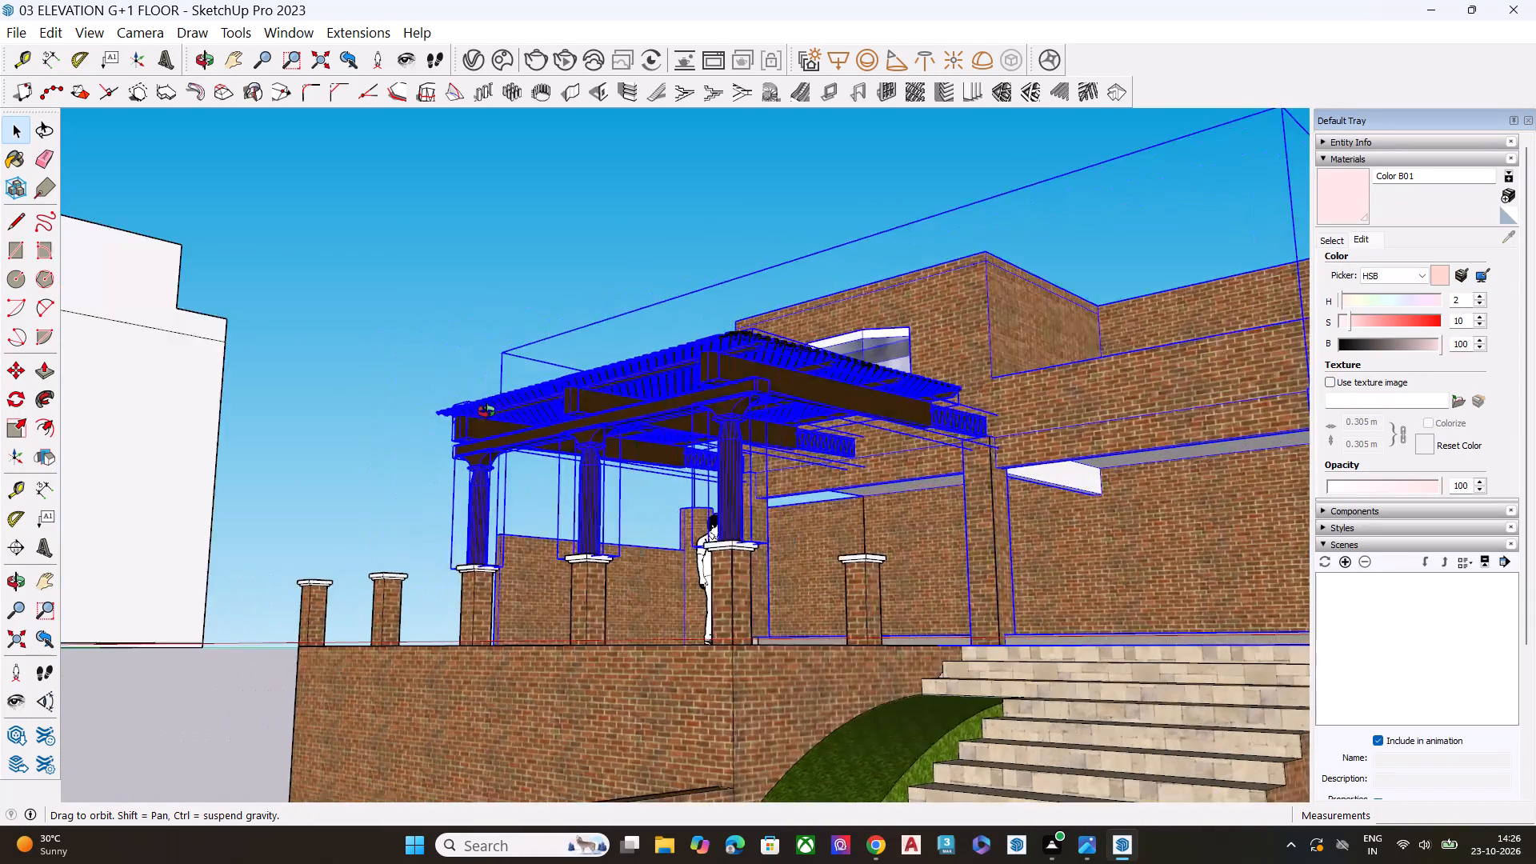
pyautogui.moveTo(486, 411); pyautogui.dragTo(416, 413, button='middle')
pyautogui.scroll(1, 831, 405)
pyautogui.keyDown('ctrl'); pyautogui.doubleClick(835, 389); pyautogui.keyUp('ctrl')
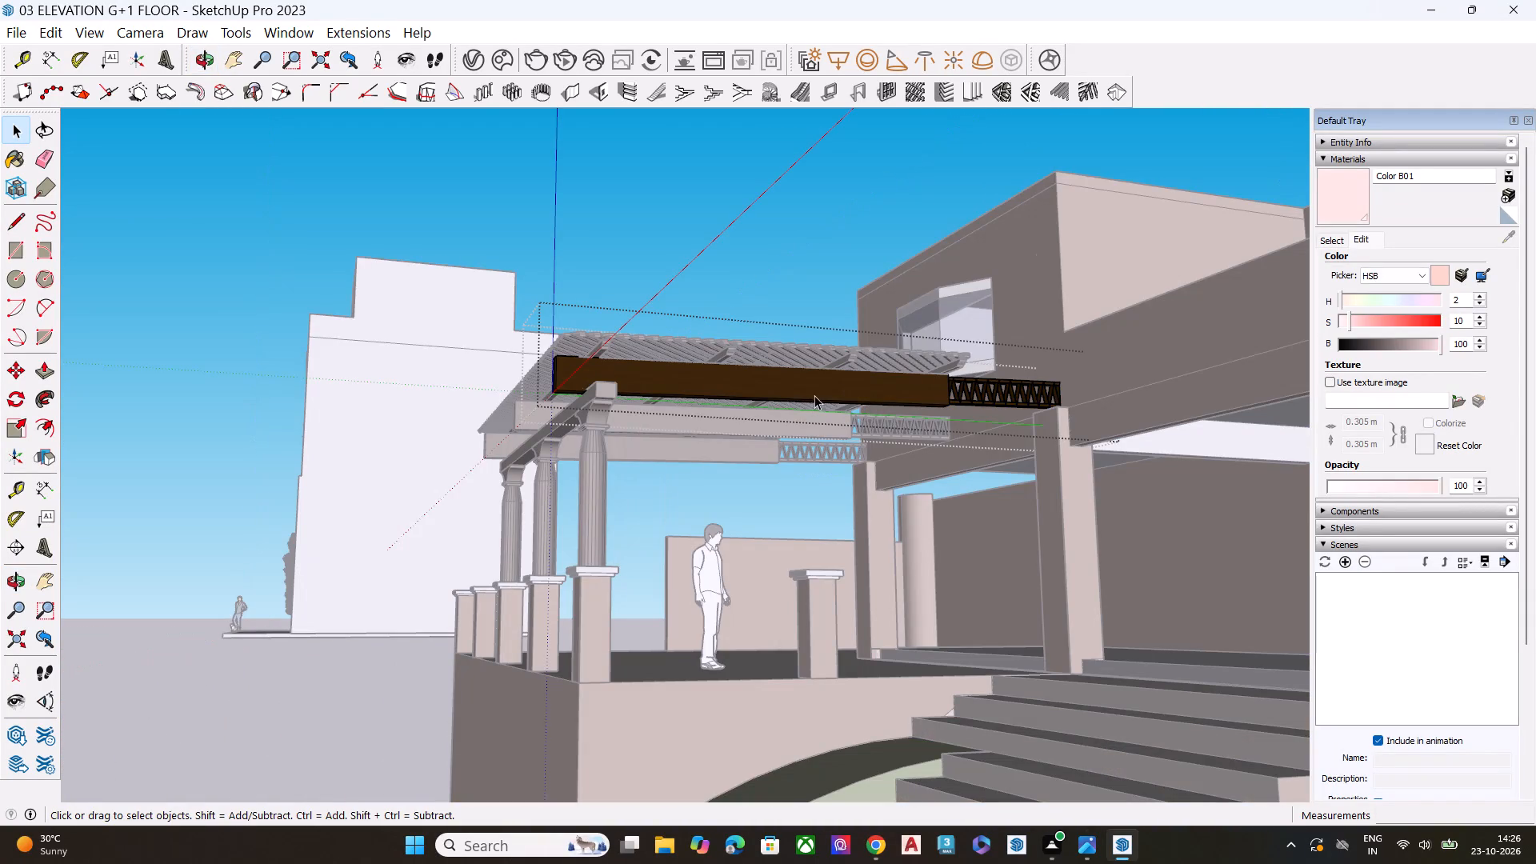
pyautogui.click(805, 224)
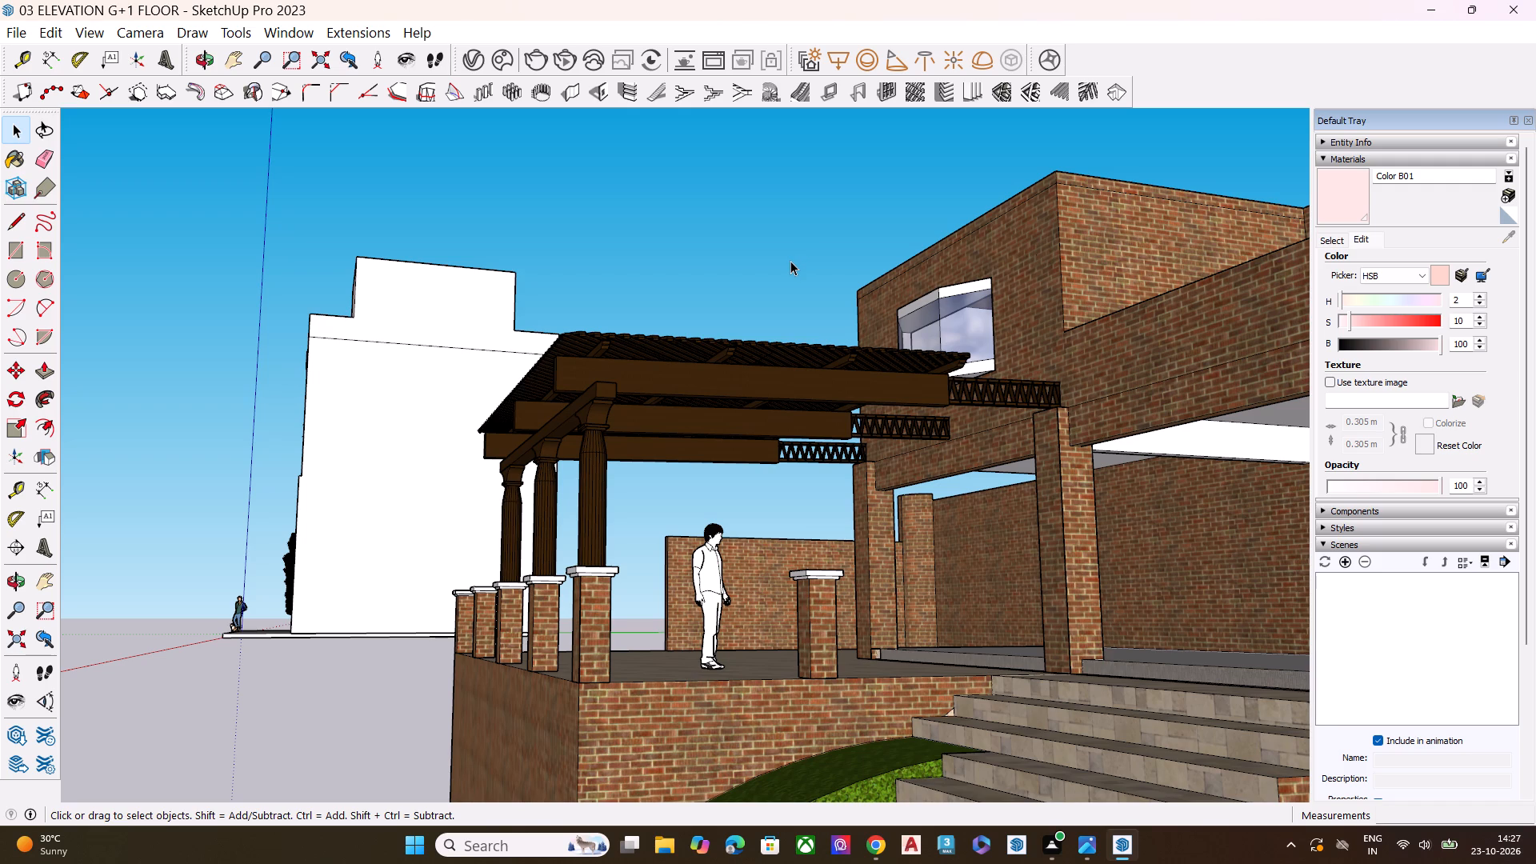
# Select the pergola's three long main beams with their lattice ends, plus the rafters under the slatted roof.
pyautogui.click(827, 370)
pyautogui.click(882, 391)
pyautogui.moveTo(778, 384); pyautogui.dragTo(825, 526, button='middle')
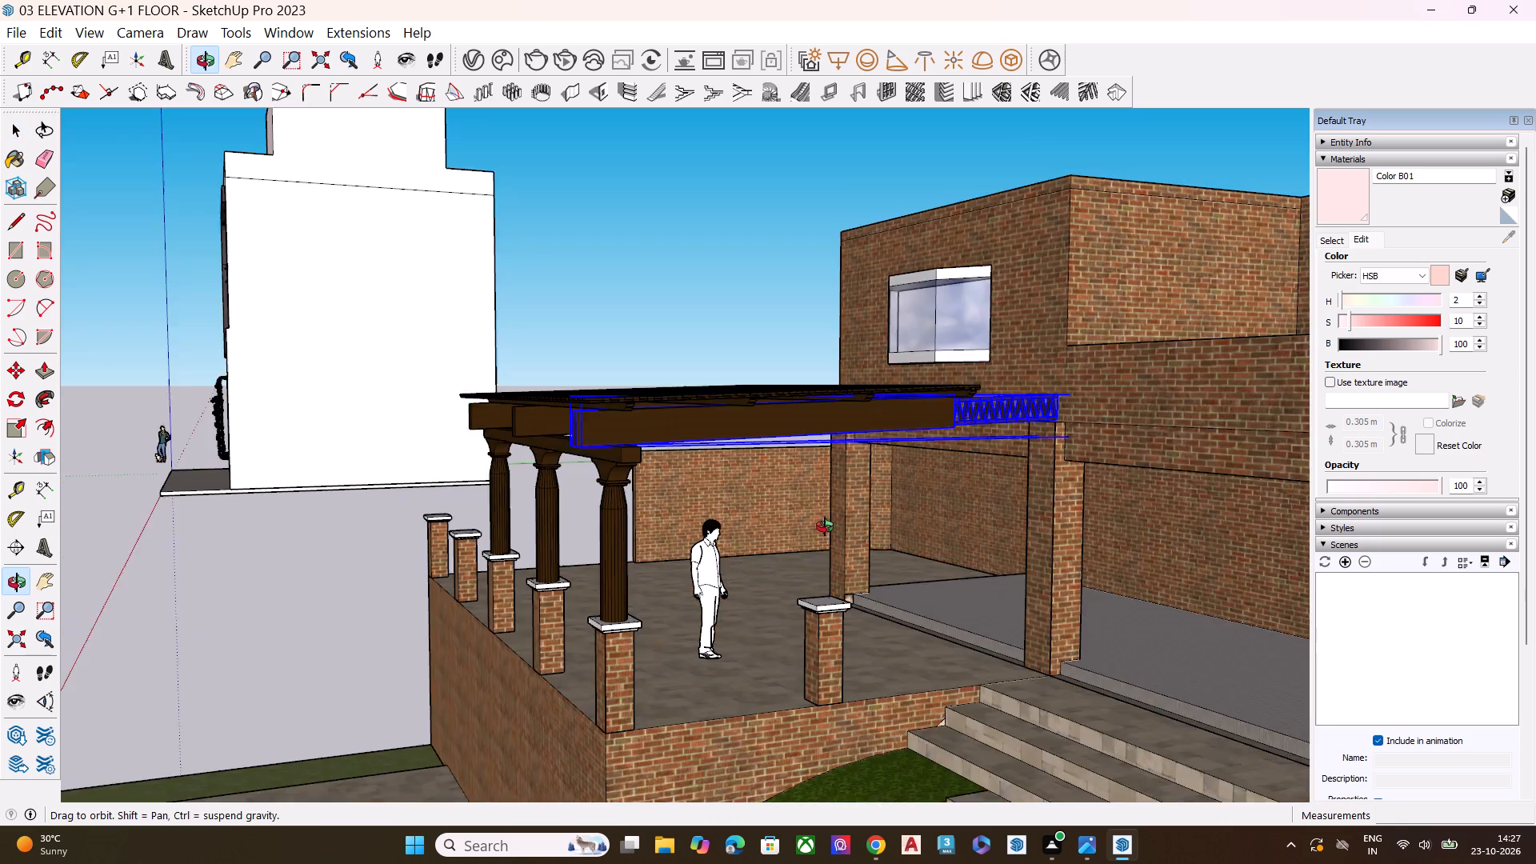
pyautogui.moveTo(825, 526); pyautogui.dragTo(826, 530, button='middle')
pyautogui.scroll(8, 805, 476)
pyautogui.moveTo(646, 394); pyautogui.dragTo(769, 304, button='middle')
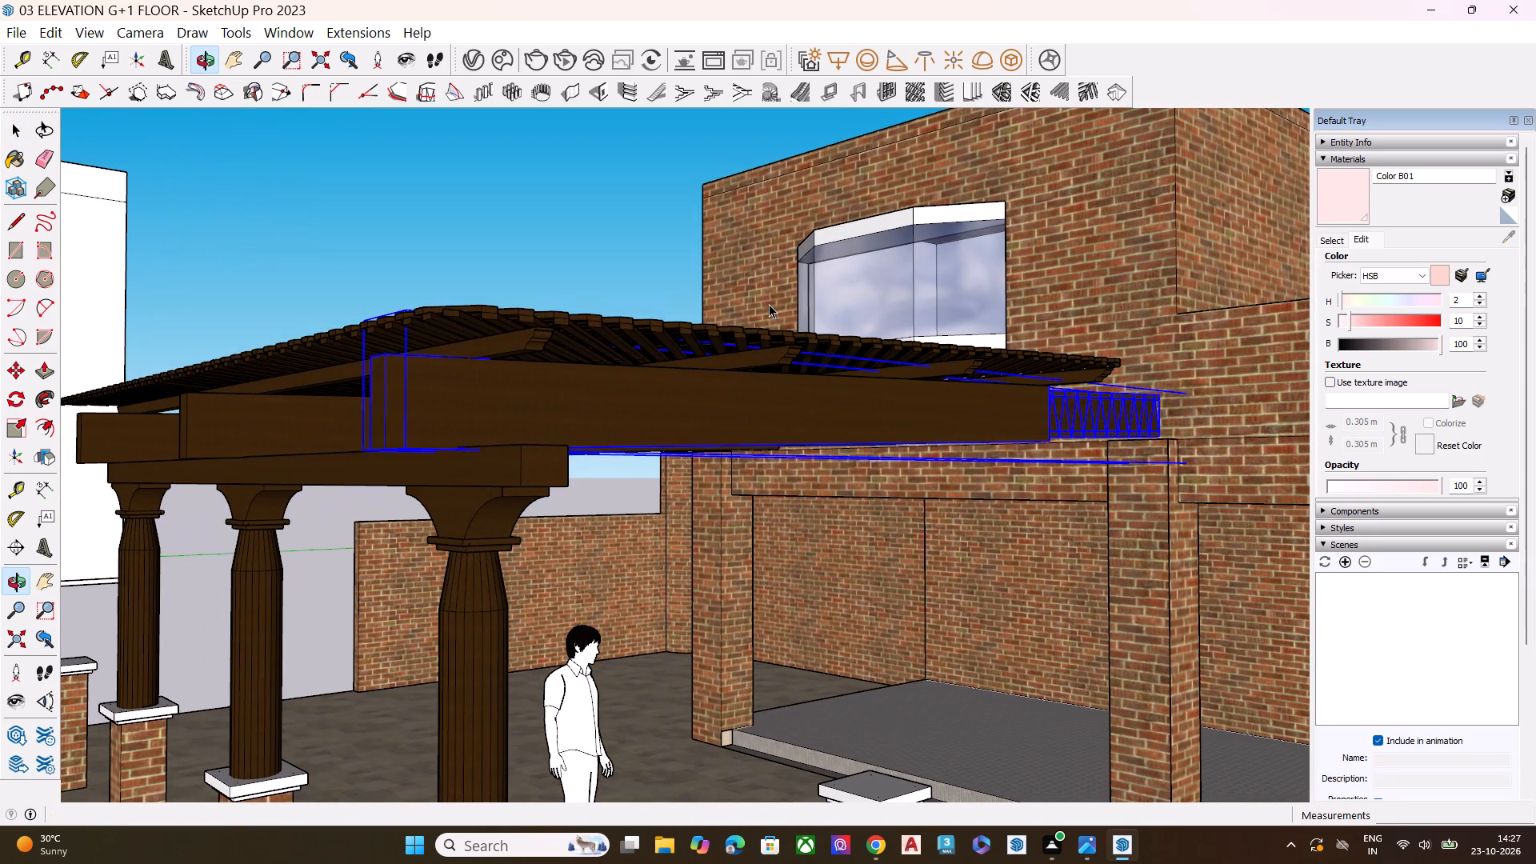
pyautogui.keyDown('ctrl'); pyautogui.click(276, 418); pyautogui.keyUp('ctrl')
pyautogui.keyDown('ctrl'); pyautogui.click(133, 436); pyautogui.keyUp('ctrl')
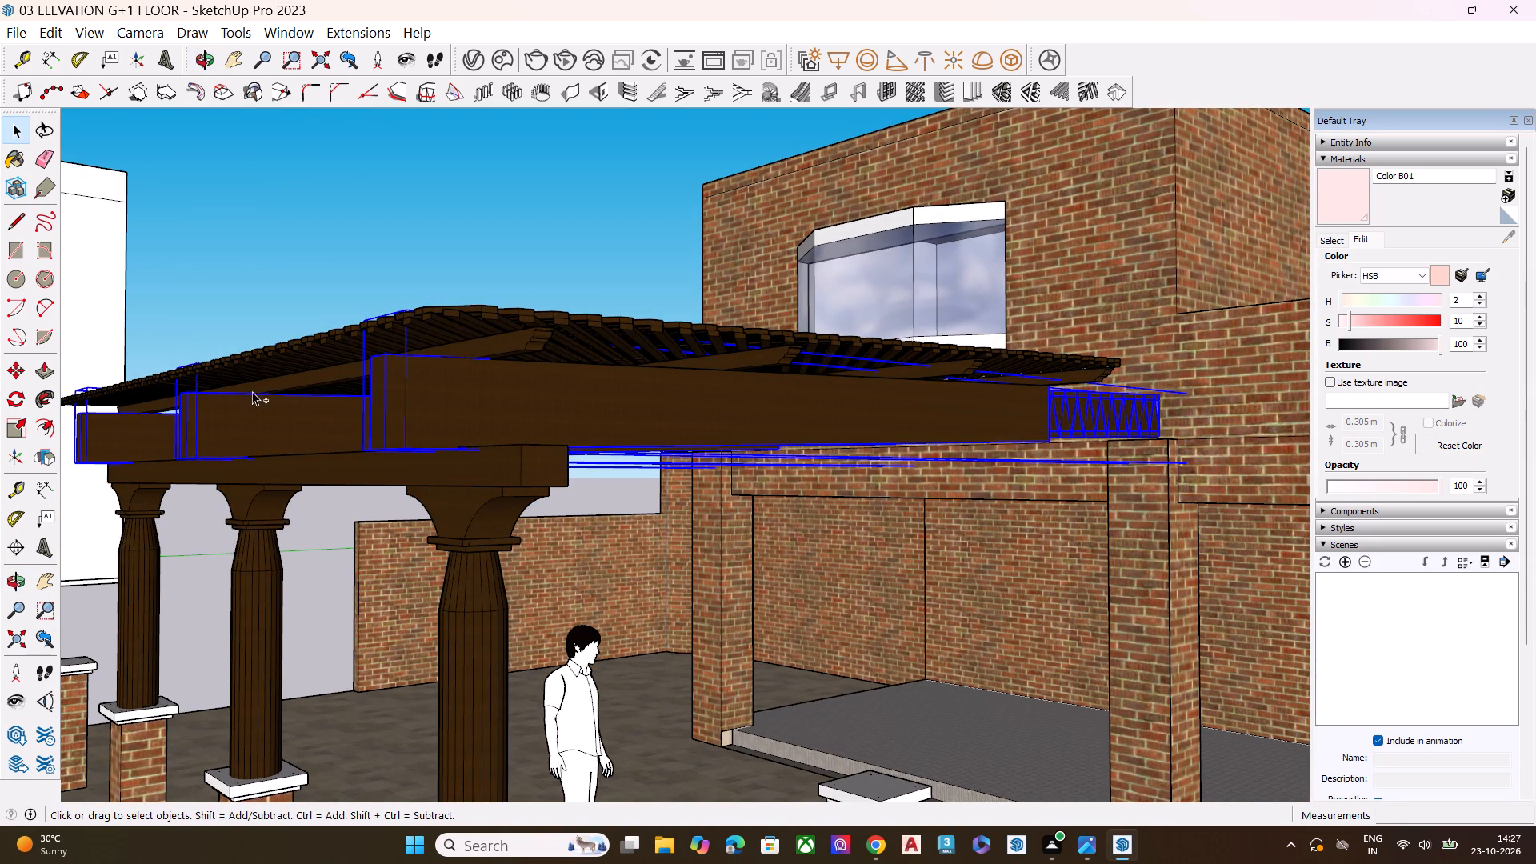
pyautogui.keyDown('ctrl'); pyautogui.click(288, 388); pyautogui.keyUp('ctrl')
pyautogui.keyDown('ctrl'); pyautogui.click(399, 331); pyautogui.keyUp('ctrl')
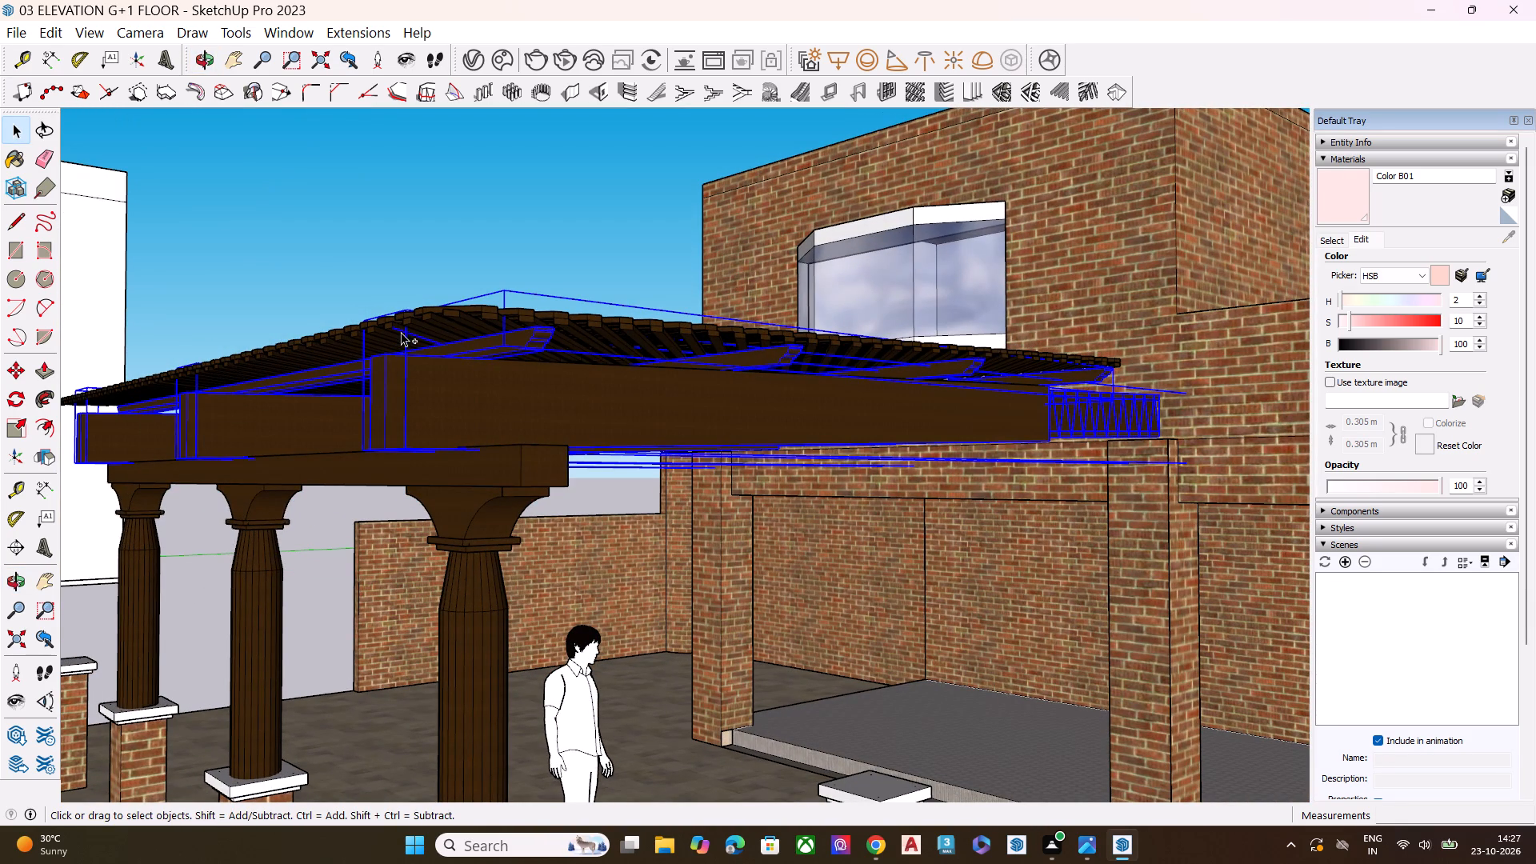
# Add the pergola's front cross beam and its three fluted columns to the selection.
pyautogui.keyDown('ctrl'); pyautogui.moveTo(478, 342); pyautogui.dragTo(694, 290, button='middle'); pyautogui.keyUp('ctrl')
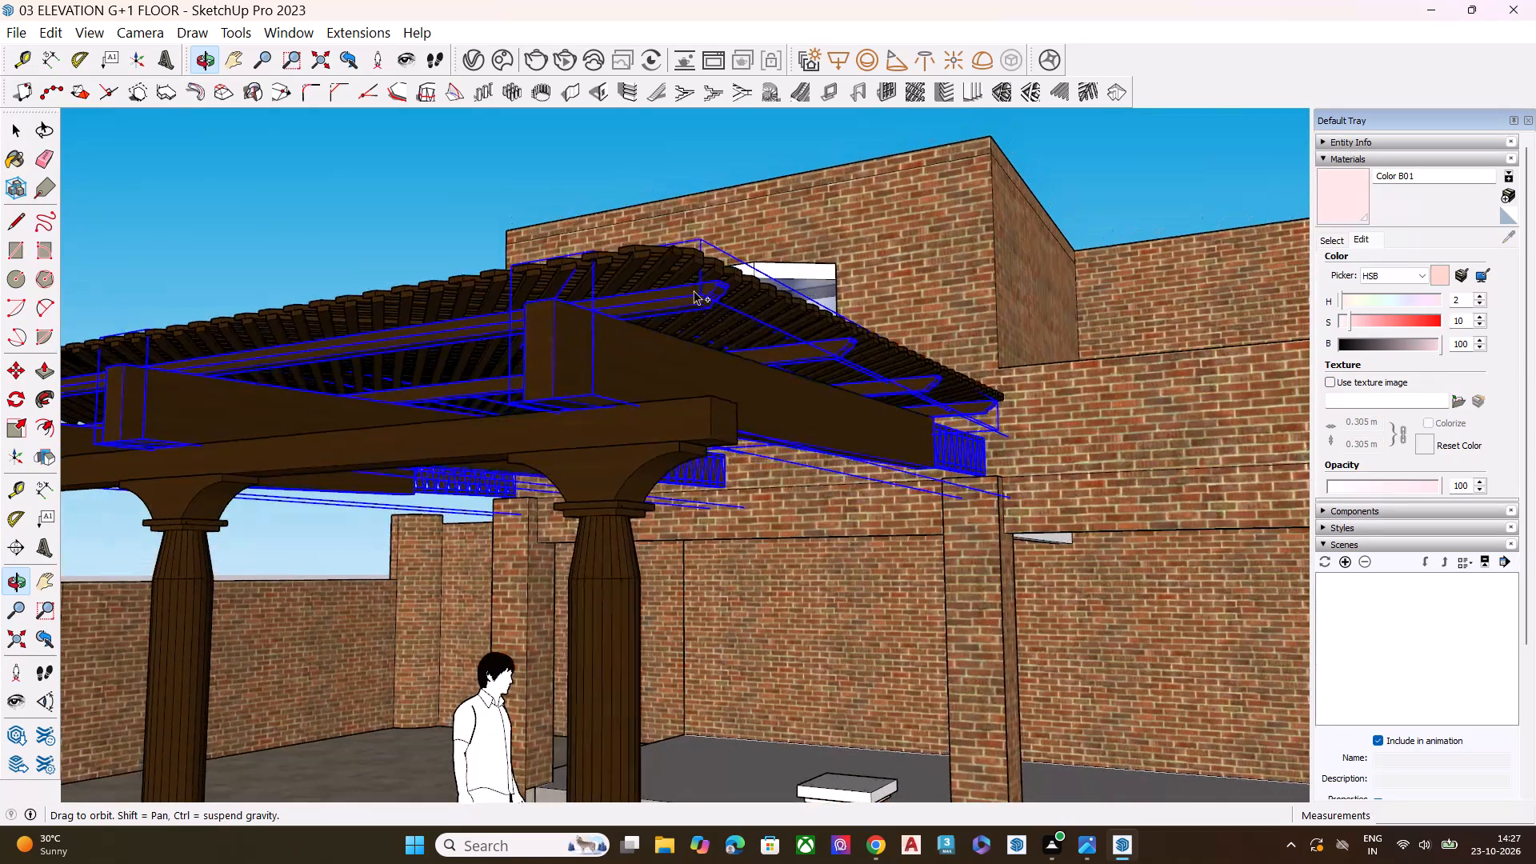
pyautogui.keyDown('ctrl'); pyautogui.click(590, 425); pyautogui.keyUp('ctrl')
pyautogui.keyDown('ctrl'); pyautogui.click(593, 499); pyautogui.keyUp('ctrl')
pyautogui.keyDown('ctrl'); pyautogui.click(198, 489); pyautogui.keyUp('ctrl')
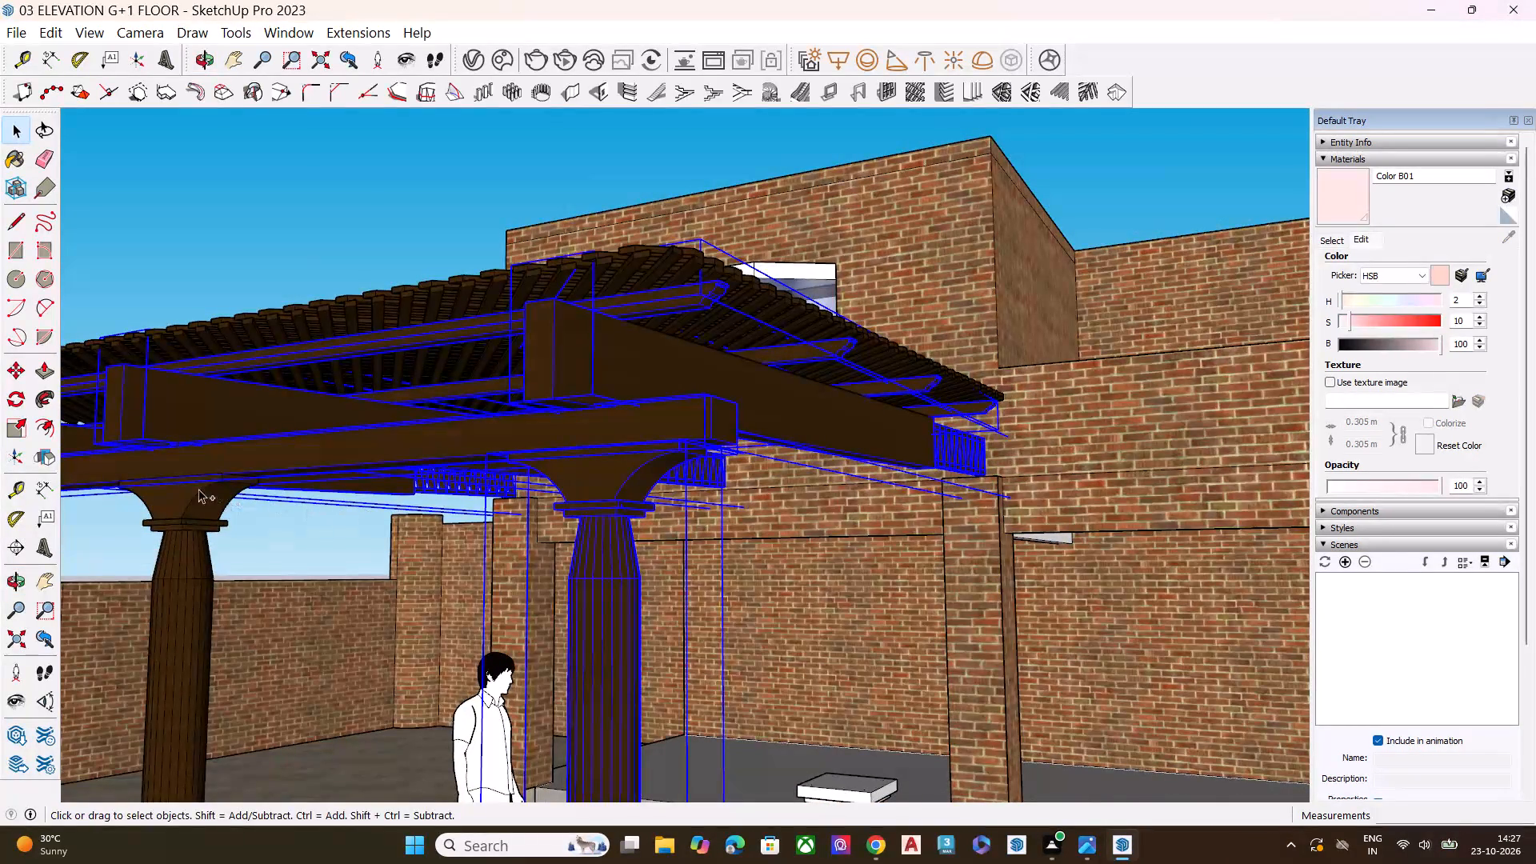
pyautogui.keyDown('ctrl'); pyautogui.scroll(-7, 610, 415); pyautogui.keyUp('ctrl')
pyautogui.keyDown('ctrl'); pyautogui.scroll(3, 110, 474); pyautogui.keyUp('ctrl')
pyautogui.keyDown('ctrl'); pyautogui.scroll(-1, 97, 480); pyautogui.keyUp('ctrl')
pyautogui.keyDown('ctrl'); pyautogui.scroll(2, 97, 480); pyautogui.keyUp('ctrl')
pyautogui.keyDown('ctrl'); pyautogui.click(526, 516); pyautogui.keyUp('ctrl')
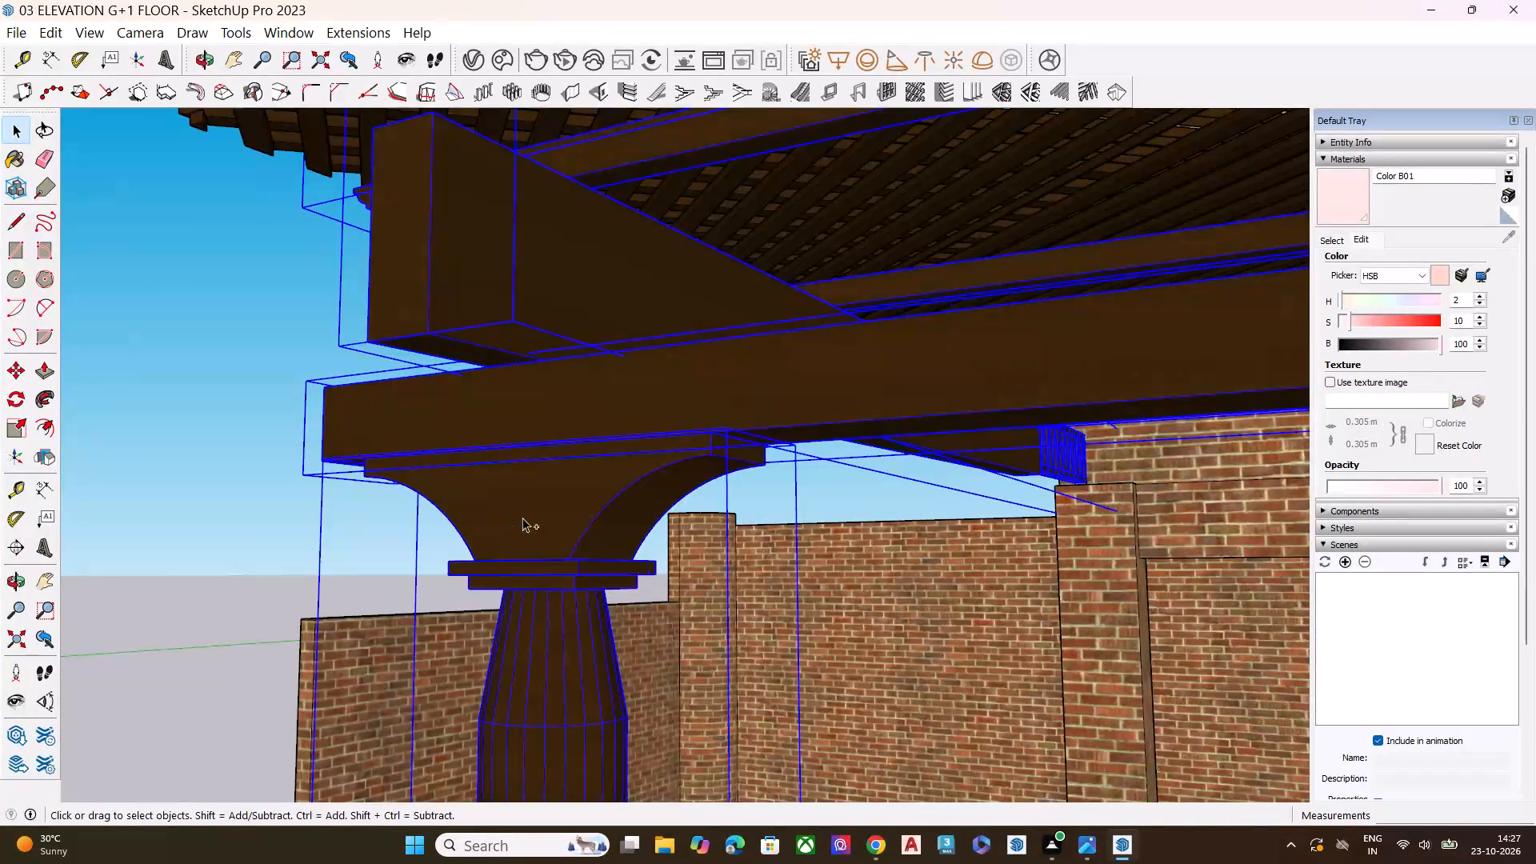
# Add the slats enclosed by an area selection over the pergola's roof, seen from above, to the selection.
pyautogui.keyDown('ctrl'); pyautogui.scroll(-7, 299, 388); pyautogui.keyUp('ctrl')
pyautogui.keyDown('ctrl'); pyautogui.moveTo(549, 368); pyautogui.dragTo(844, 779, button='middle'); pyautogui.keyUp('ctrl')
pyautogui.keyDown('ctrl'); pyautogui.scroll(1, 749, 594); pyautogui.keyUp('ctrl')
pyautogui.keyDown('ctrl'); pyautogui.moveTo(452, 294); pyautogui.dragTo(500, 583, button='middle'); pyautogui.keyUp('ctrl')
pyautogui.keyDown('ctrl'); pyautogui.scroll(2, 500, 583); pyautogui.keyUp('ctrl')
pyautogui.keyDown('ctrl'); pyautogui.scroll(-1, 454, 504); pyautogui.keyUp('ctrl')
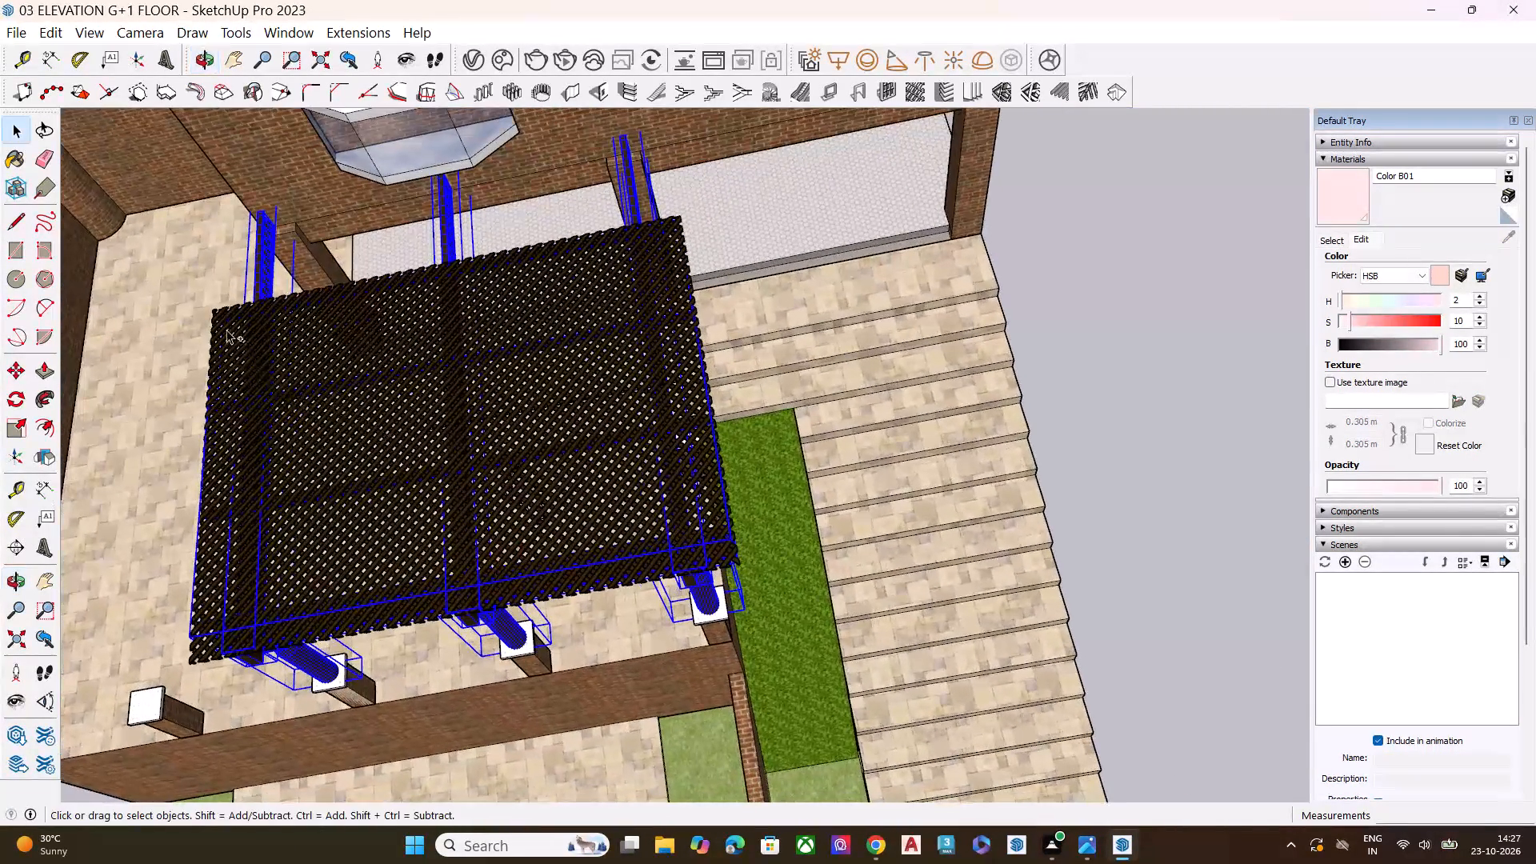
pyautogui.keyDown('ctrl'); pyautogui.moveTo(211, 309); pyautogui.dragTo(682, 525); pyautogui.keyUp('ctrl')
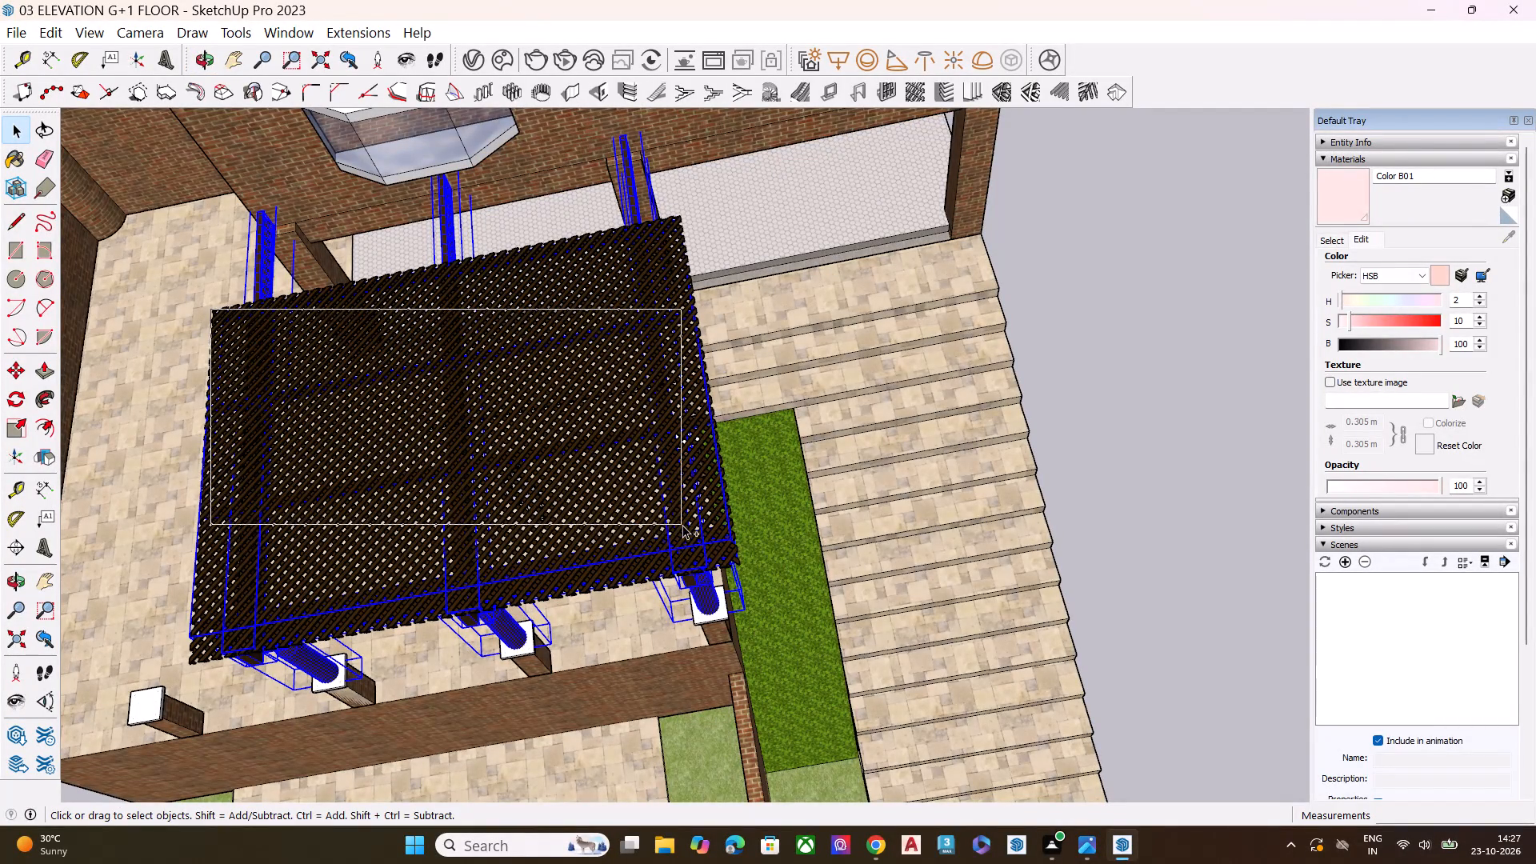
pyautogui.keyDown('ctrl'); pyautogui.moveTo(682, 525); pyautogui.dragTo(683, 525); pyautogui.keyUp('ctrl')
pyautogui.keyDown('ctrl'); pyautogui.moveTo(524, 365); pyautogui.dragTo(249, 172, button='middle'); pyautogui.keyUp('ctrl')
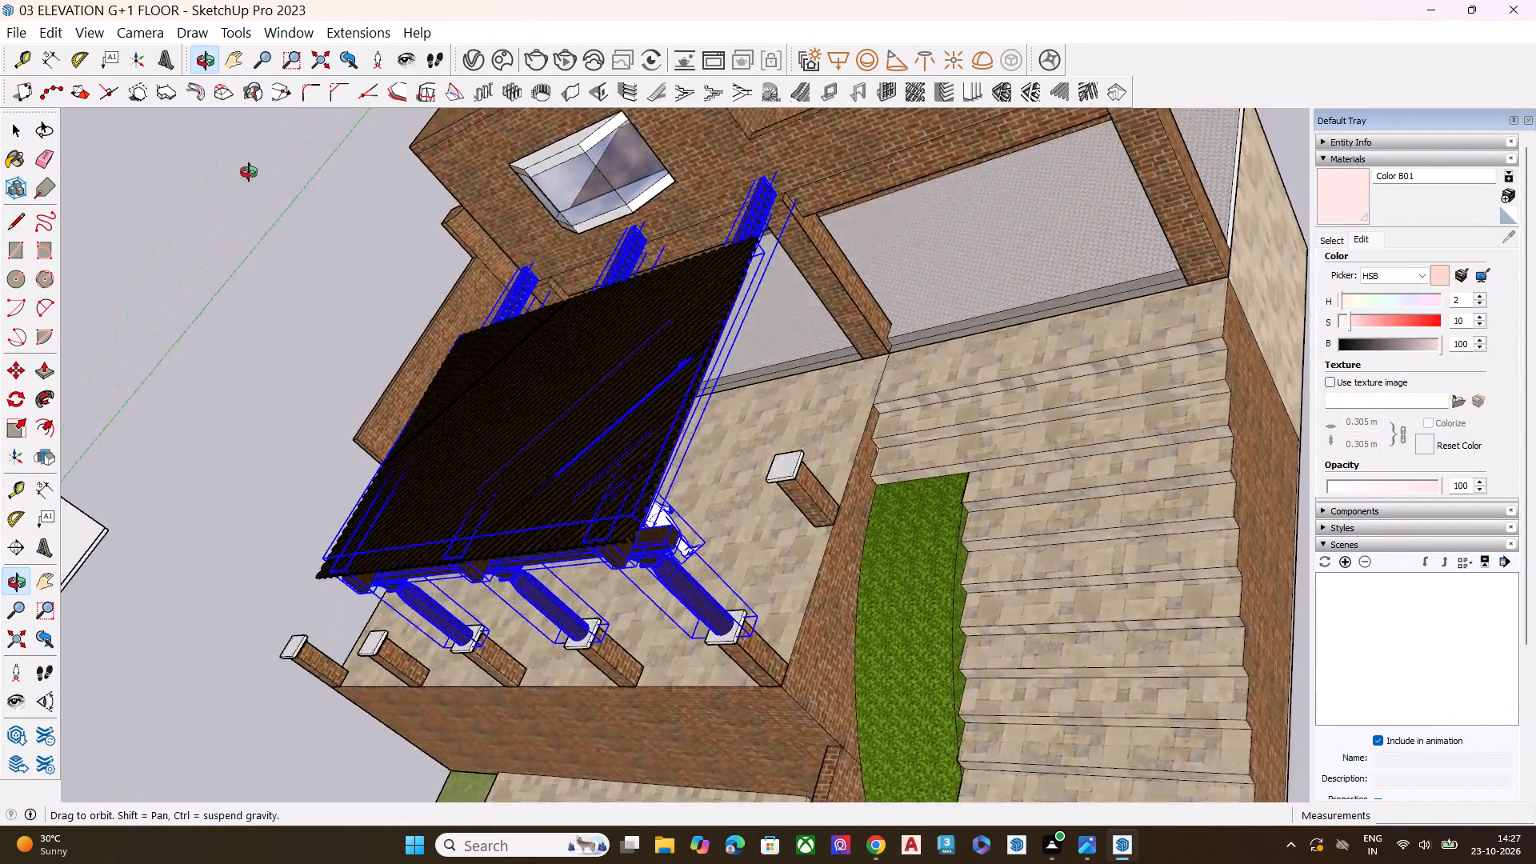
pyautogui.keyDown('ctrl'); pyautogui.moveTo(249, 172); pyautogui.dragTo(347, 94, button='middle'); pyautogui.keyUp('ctrl')
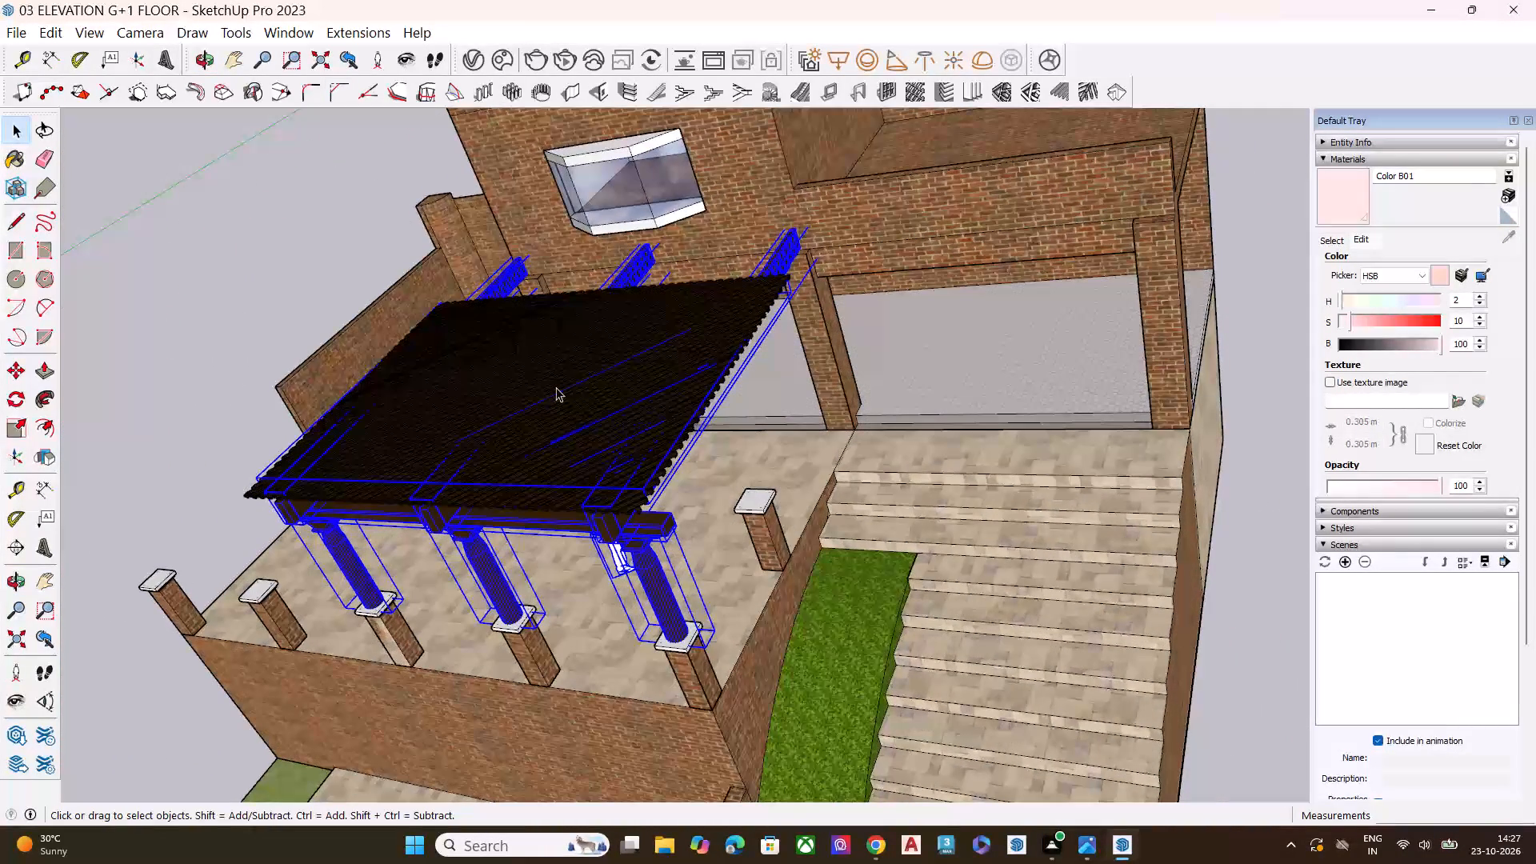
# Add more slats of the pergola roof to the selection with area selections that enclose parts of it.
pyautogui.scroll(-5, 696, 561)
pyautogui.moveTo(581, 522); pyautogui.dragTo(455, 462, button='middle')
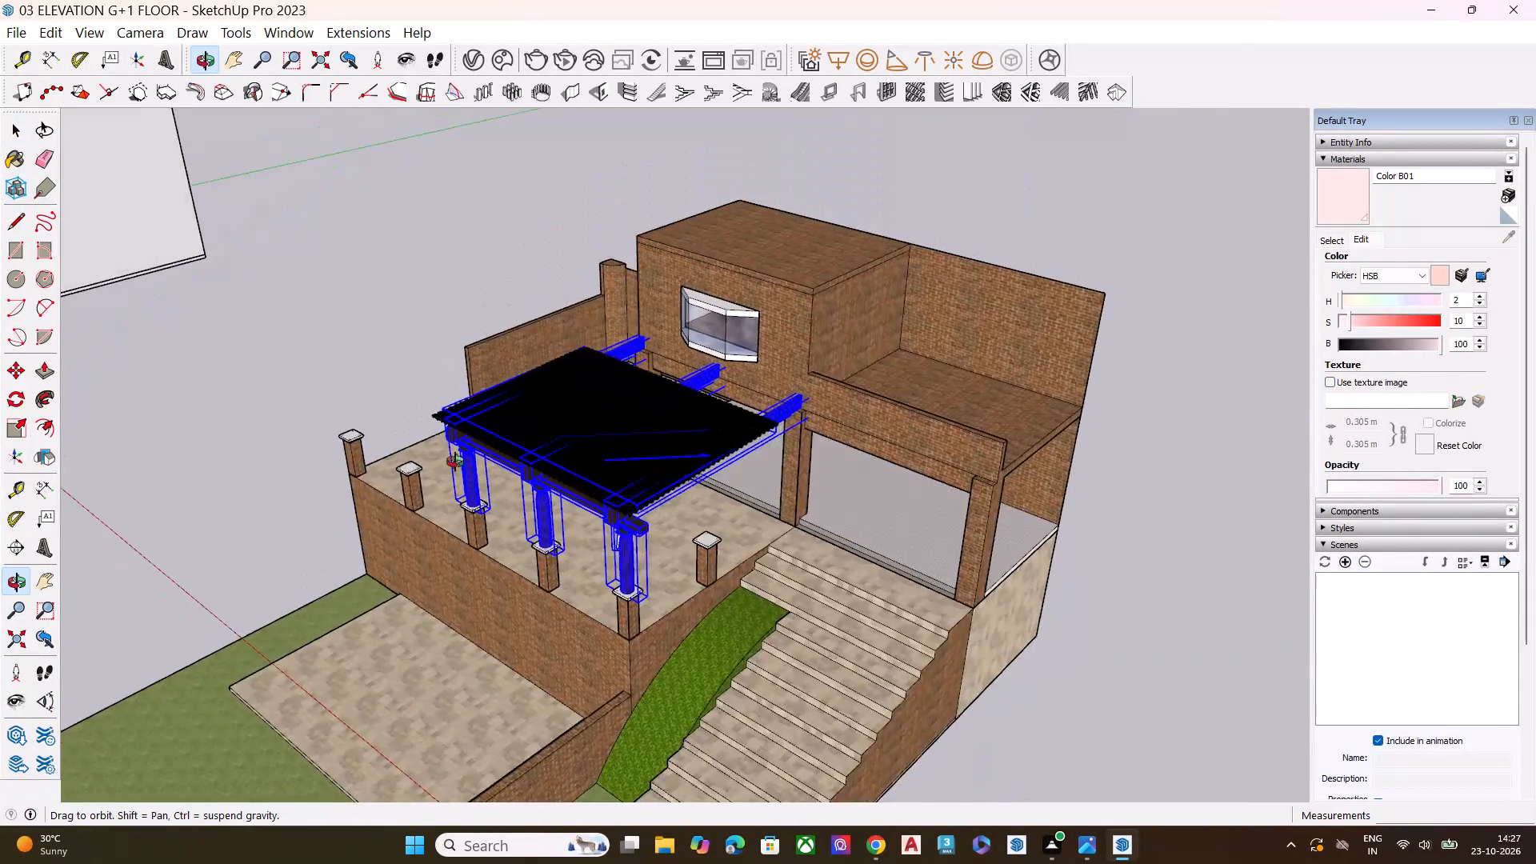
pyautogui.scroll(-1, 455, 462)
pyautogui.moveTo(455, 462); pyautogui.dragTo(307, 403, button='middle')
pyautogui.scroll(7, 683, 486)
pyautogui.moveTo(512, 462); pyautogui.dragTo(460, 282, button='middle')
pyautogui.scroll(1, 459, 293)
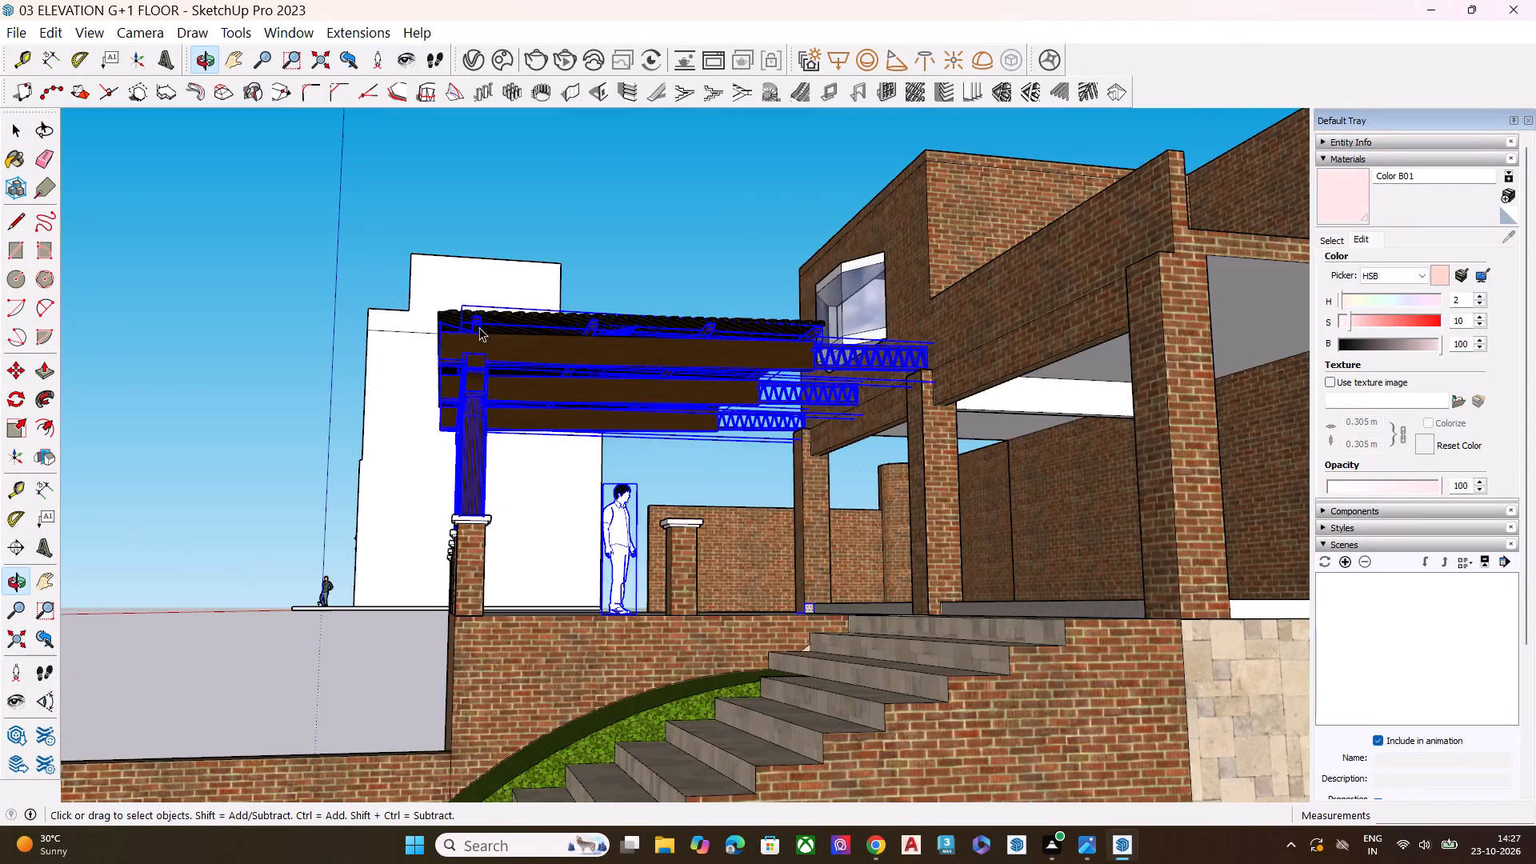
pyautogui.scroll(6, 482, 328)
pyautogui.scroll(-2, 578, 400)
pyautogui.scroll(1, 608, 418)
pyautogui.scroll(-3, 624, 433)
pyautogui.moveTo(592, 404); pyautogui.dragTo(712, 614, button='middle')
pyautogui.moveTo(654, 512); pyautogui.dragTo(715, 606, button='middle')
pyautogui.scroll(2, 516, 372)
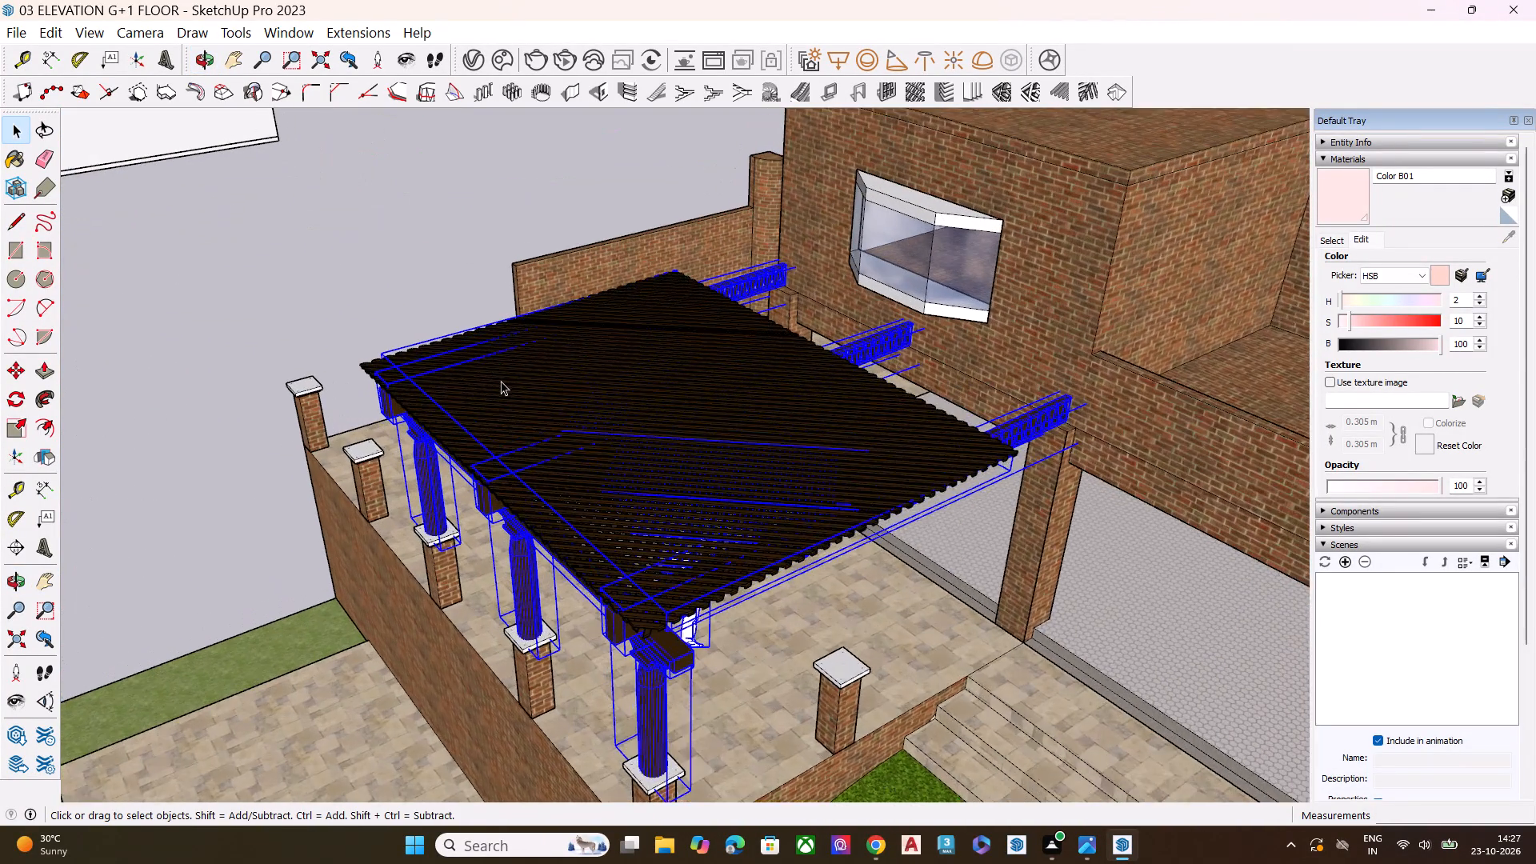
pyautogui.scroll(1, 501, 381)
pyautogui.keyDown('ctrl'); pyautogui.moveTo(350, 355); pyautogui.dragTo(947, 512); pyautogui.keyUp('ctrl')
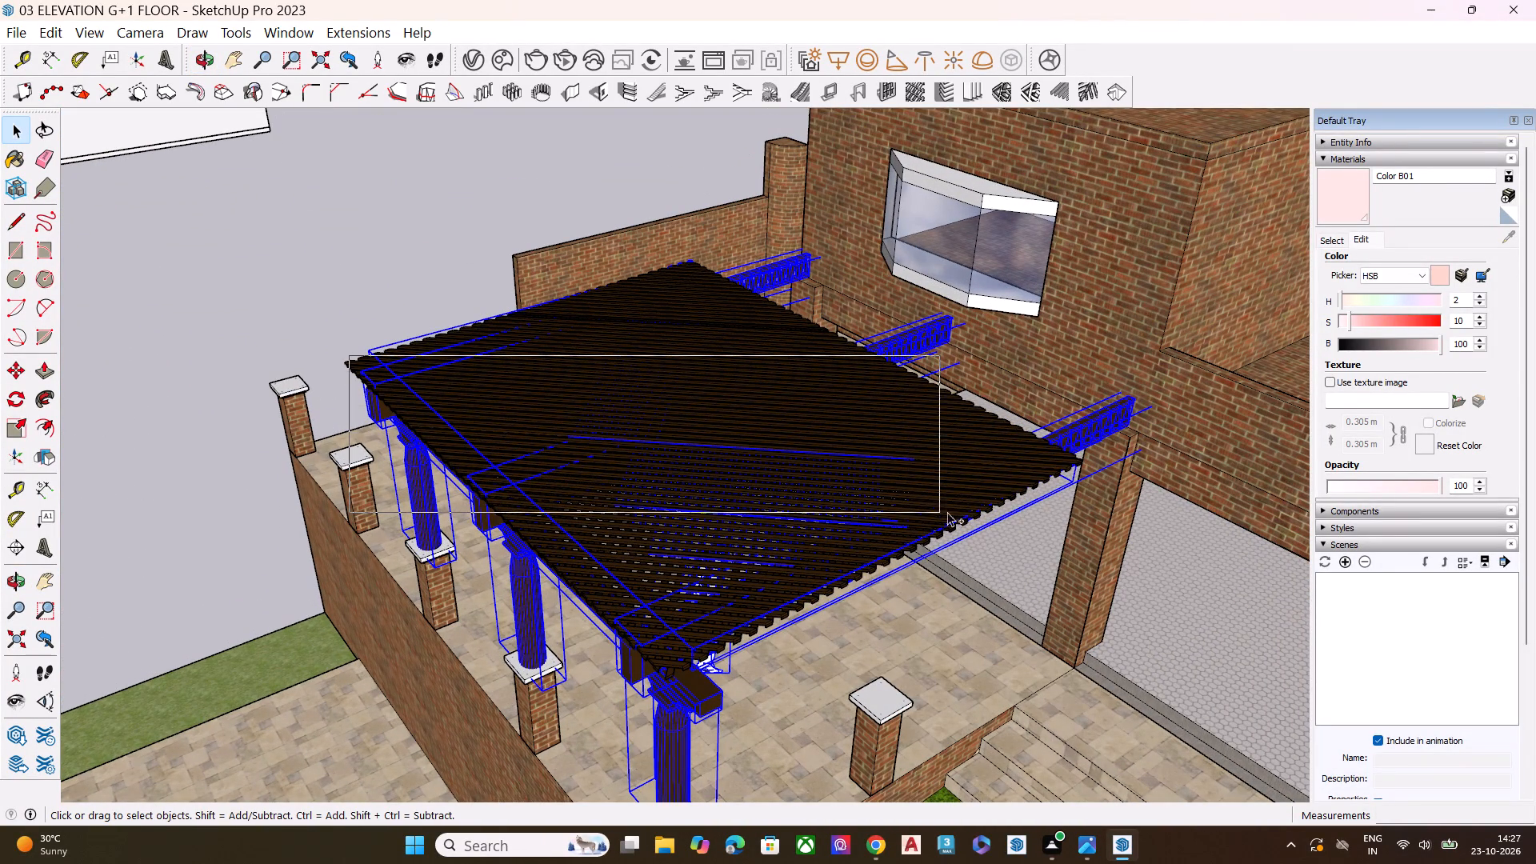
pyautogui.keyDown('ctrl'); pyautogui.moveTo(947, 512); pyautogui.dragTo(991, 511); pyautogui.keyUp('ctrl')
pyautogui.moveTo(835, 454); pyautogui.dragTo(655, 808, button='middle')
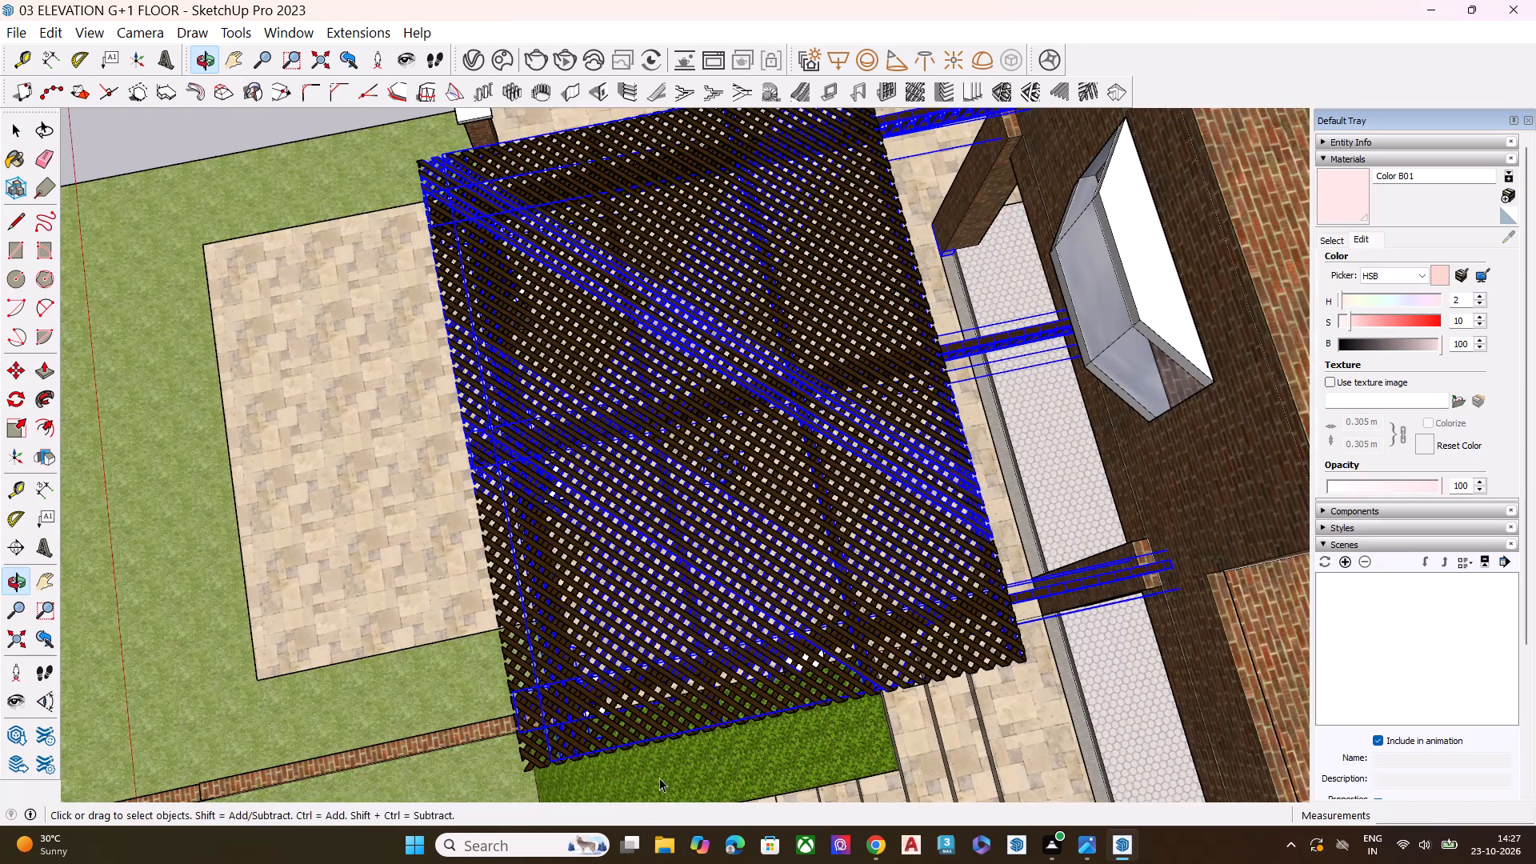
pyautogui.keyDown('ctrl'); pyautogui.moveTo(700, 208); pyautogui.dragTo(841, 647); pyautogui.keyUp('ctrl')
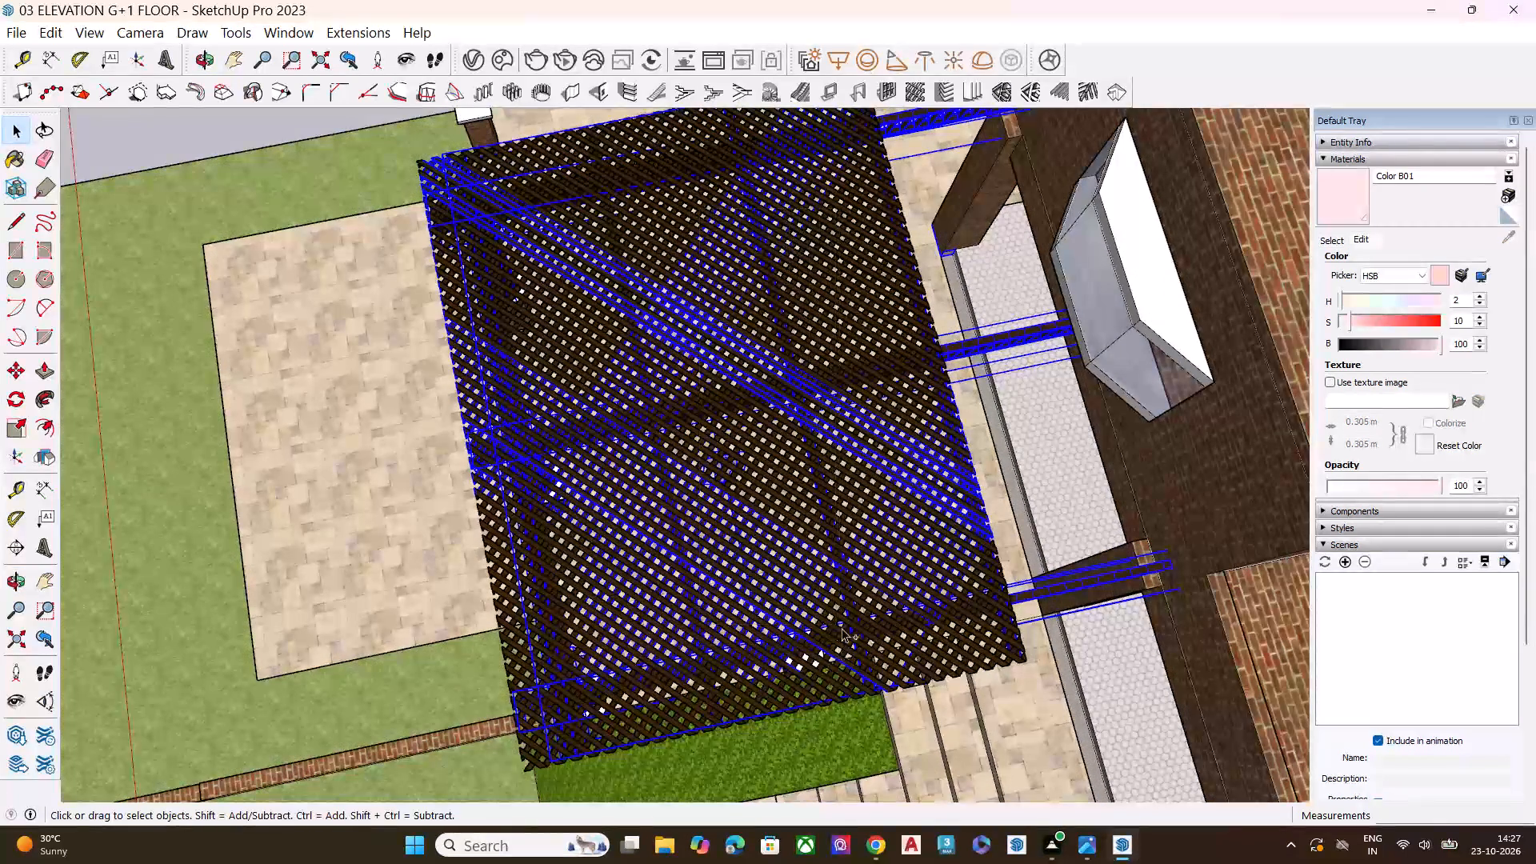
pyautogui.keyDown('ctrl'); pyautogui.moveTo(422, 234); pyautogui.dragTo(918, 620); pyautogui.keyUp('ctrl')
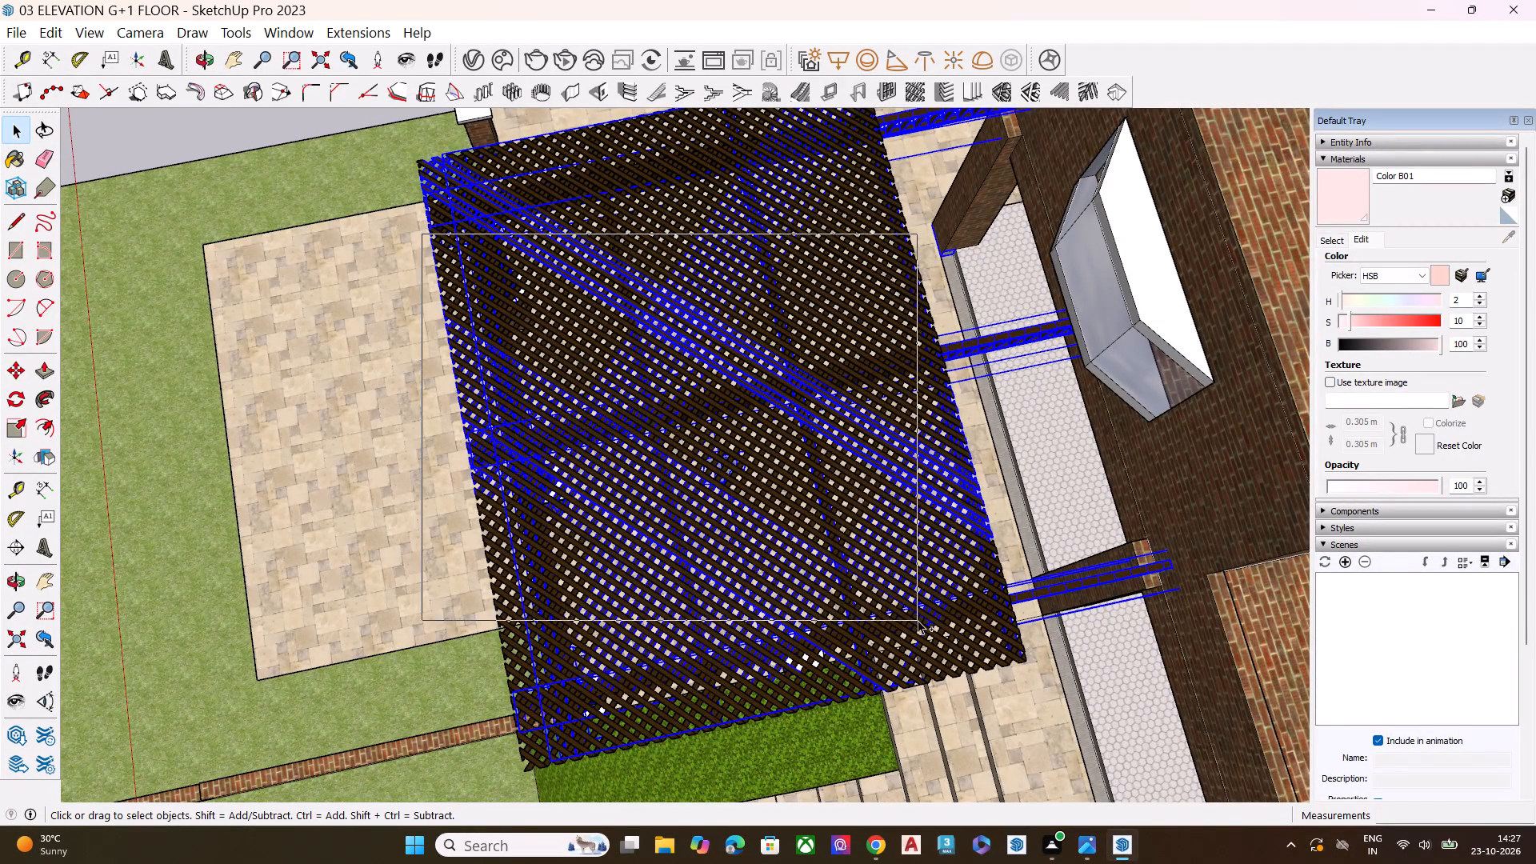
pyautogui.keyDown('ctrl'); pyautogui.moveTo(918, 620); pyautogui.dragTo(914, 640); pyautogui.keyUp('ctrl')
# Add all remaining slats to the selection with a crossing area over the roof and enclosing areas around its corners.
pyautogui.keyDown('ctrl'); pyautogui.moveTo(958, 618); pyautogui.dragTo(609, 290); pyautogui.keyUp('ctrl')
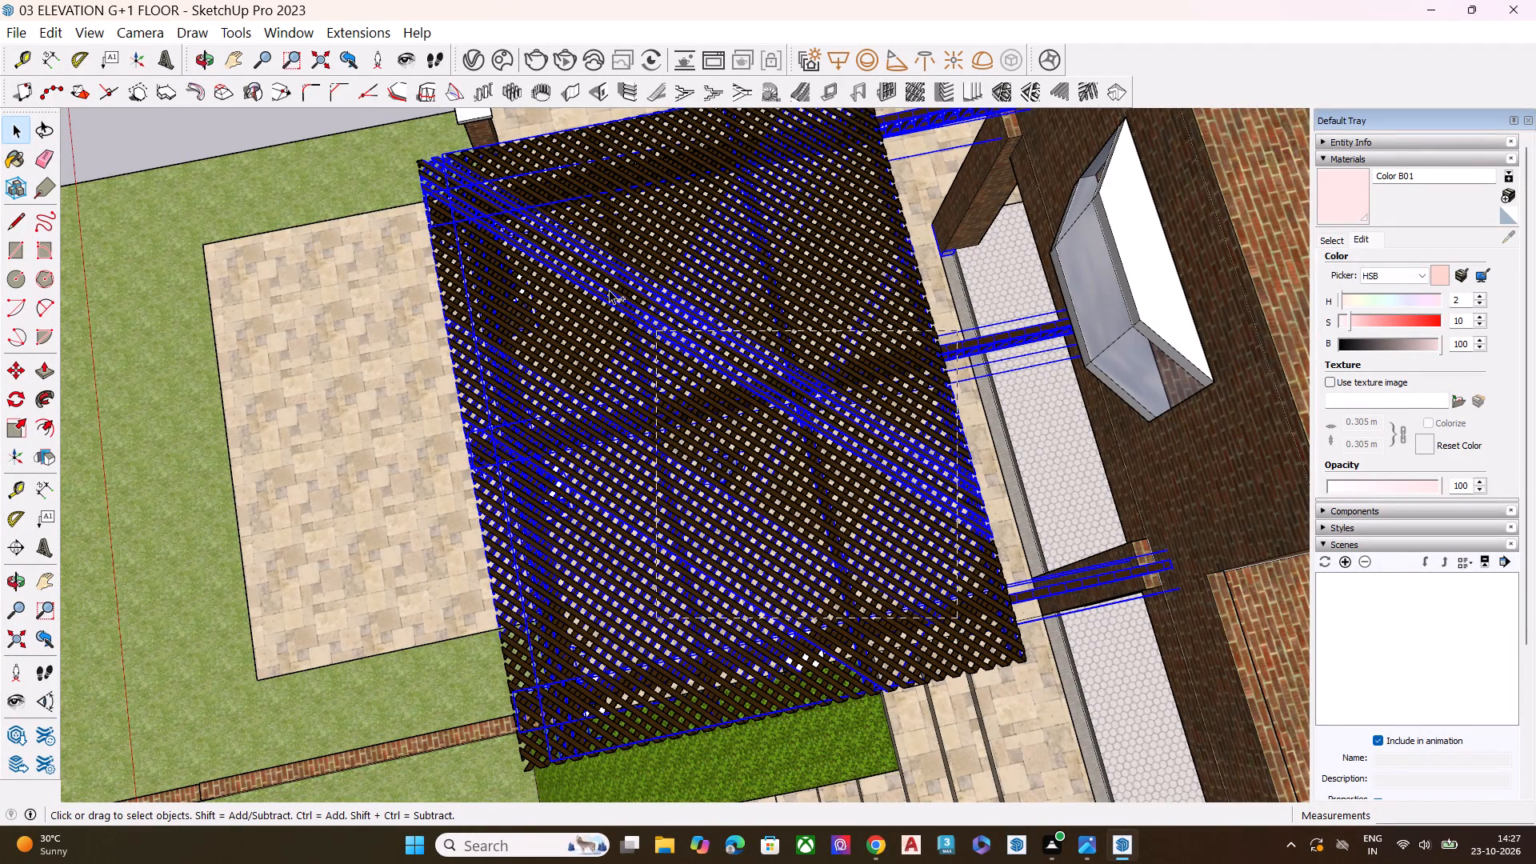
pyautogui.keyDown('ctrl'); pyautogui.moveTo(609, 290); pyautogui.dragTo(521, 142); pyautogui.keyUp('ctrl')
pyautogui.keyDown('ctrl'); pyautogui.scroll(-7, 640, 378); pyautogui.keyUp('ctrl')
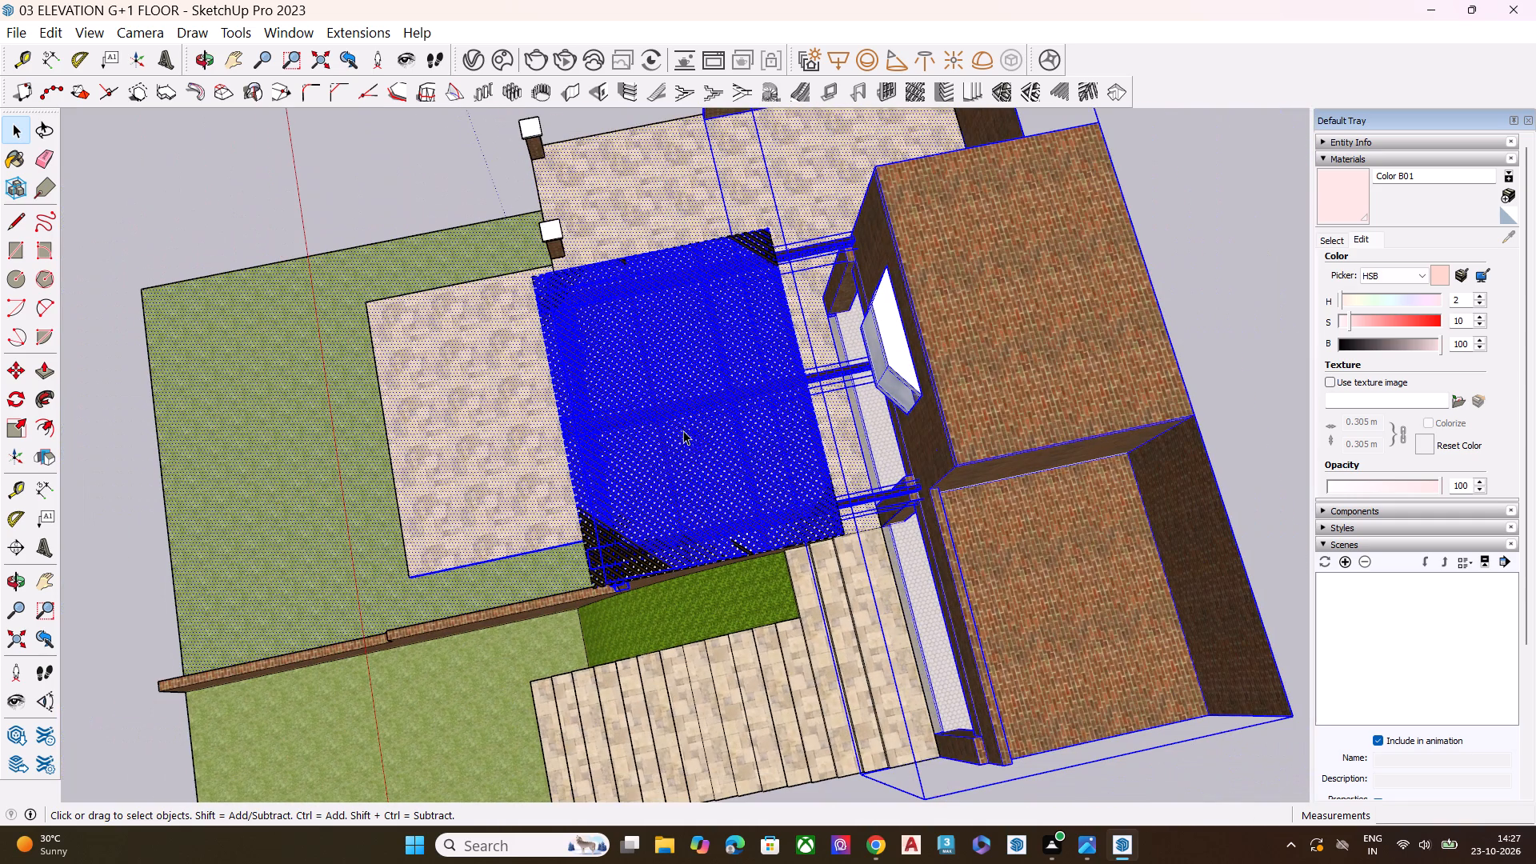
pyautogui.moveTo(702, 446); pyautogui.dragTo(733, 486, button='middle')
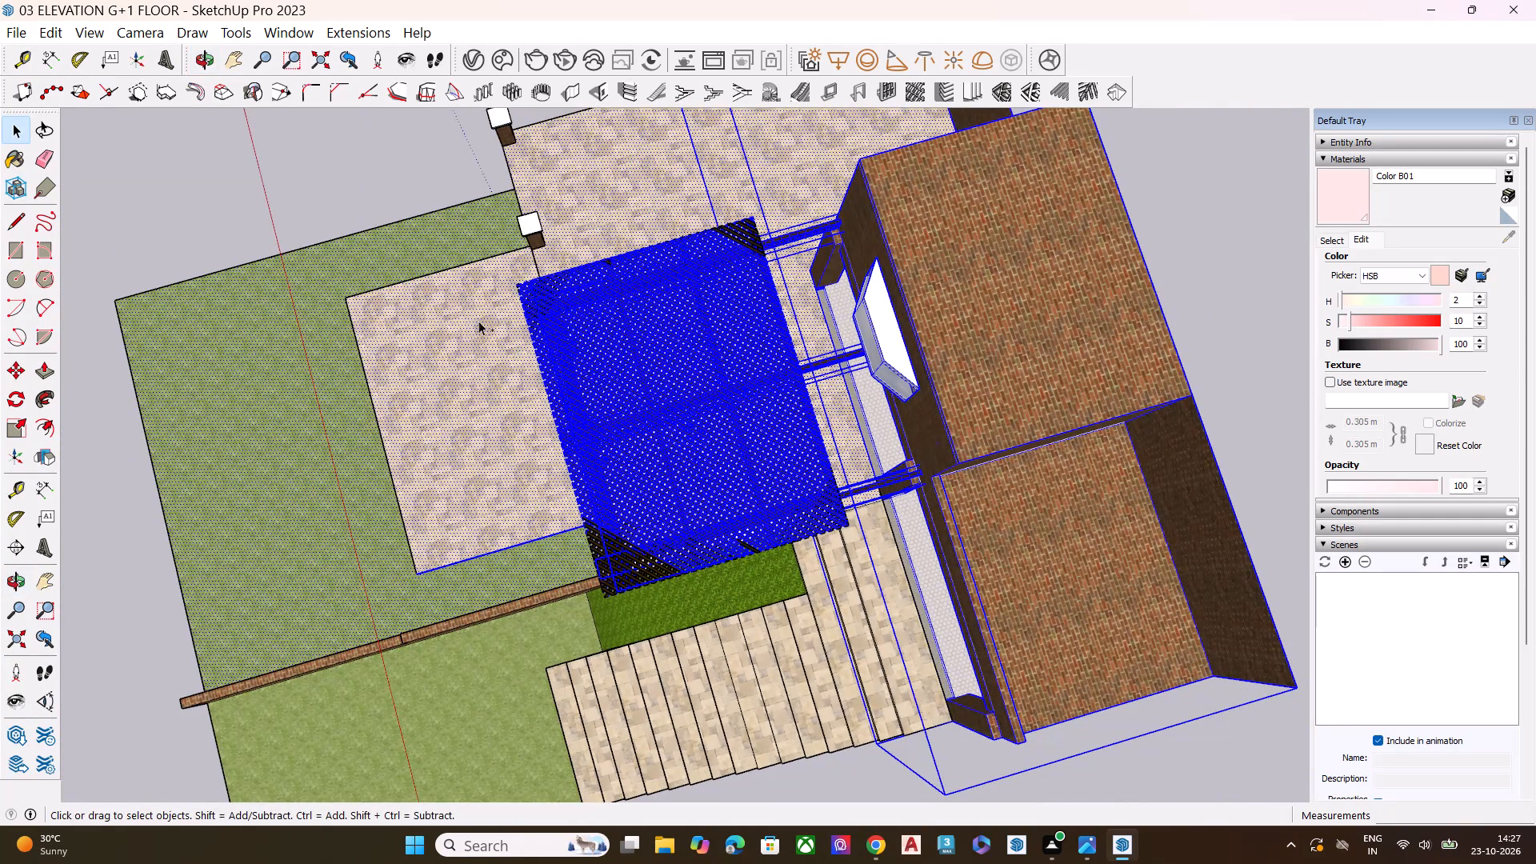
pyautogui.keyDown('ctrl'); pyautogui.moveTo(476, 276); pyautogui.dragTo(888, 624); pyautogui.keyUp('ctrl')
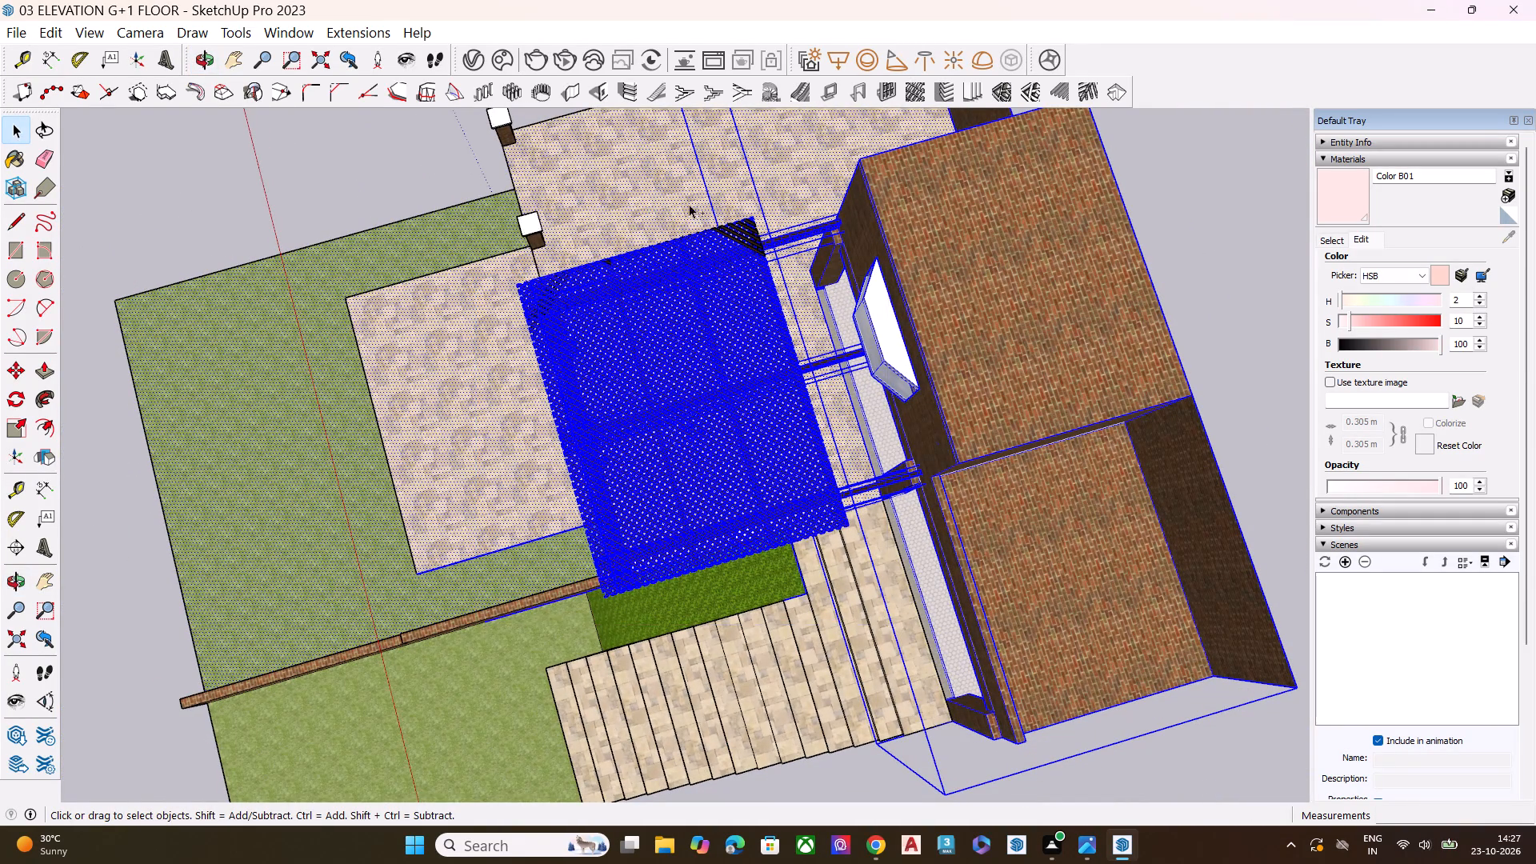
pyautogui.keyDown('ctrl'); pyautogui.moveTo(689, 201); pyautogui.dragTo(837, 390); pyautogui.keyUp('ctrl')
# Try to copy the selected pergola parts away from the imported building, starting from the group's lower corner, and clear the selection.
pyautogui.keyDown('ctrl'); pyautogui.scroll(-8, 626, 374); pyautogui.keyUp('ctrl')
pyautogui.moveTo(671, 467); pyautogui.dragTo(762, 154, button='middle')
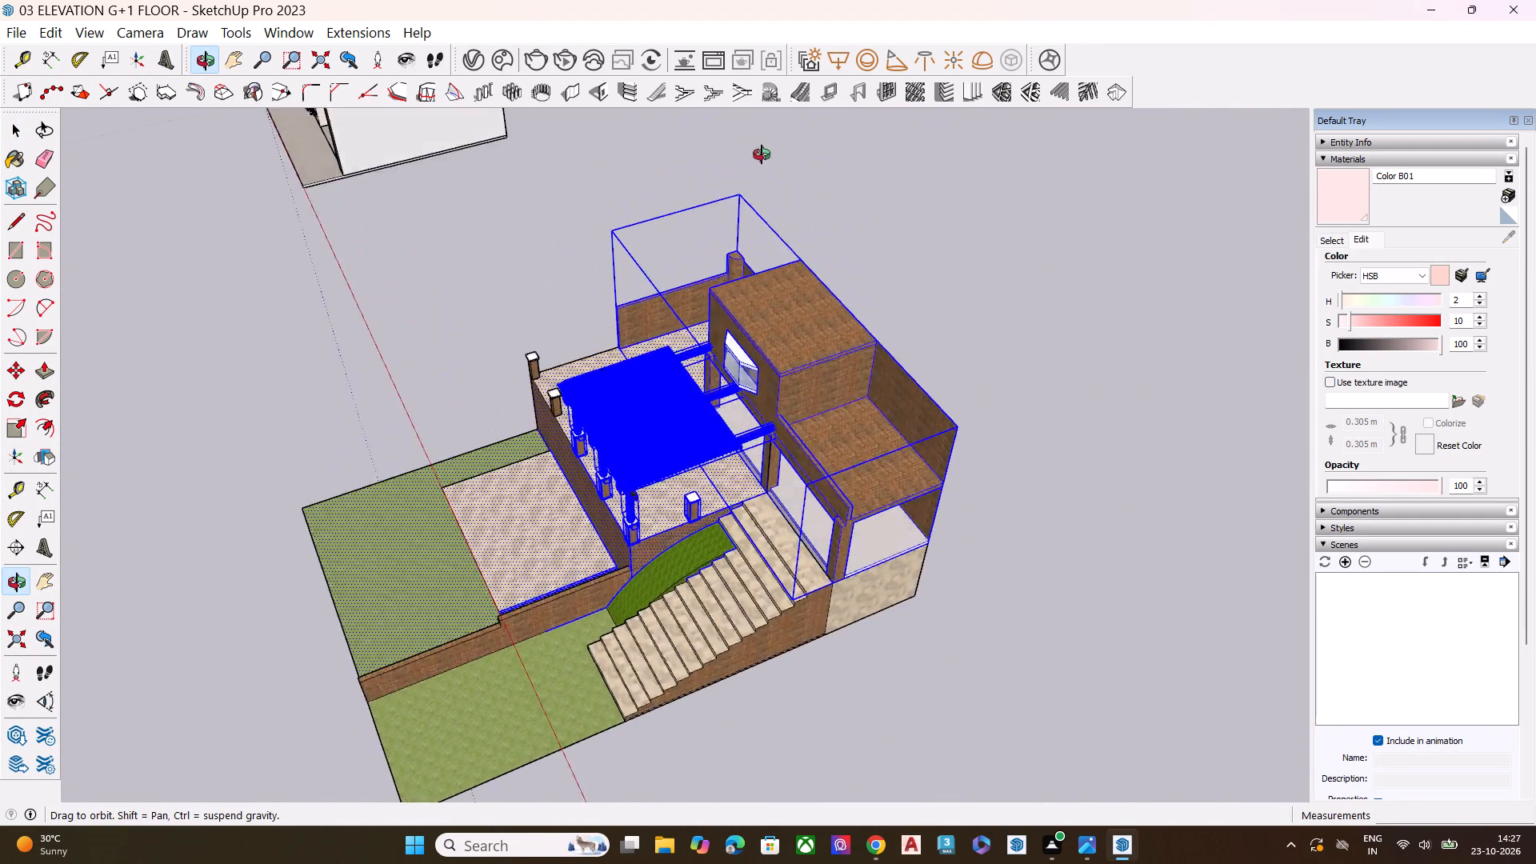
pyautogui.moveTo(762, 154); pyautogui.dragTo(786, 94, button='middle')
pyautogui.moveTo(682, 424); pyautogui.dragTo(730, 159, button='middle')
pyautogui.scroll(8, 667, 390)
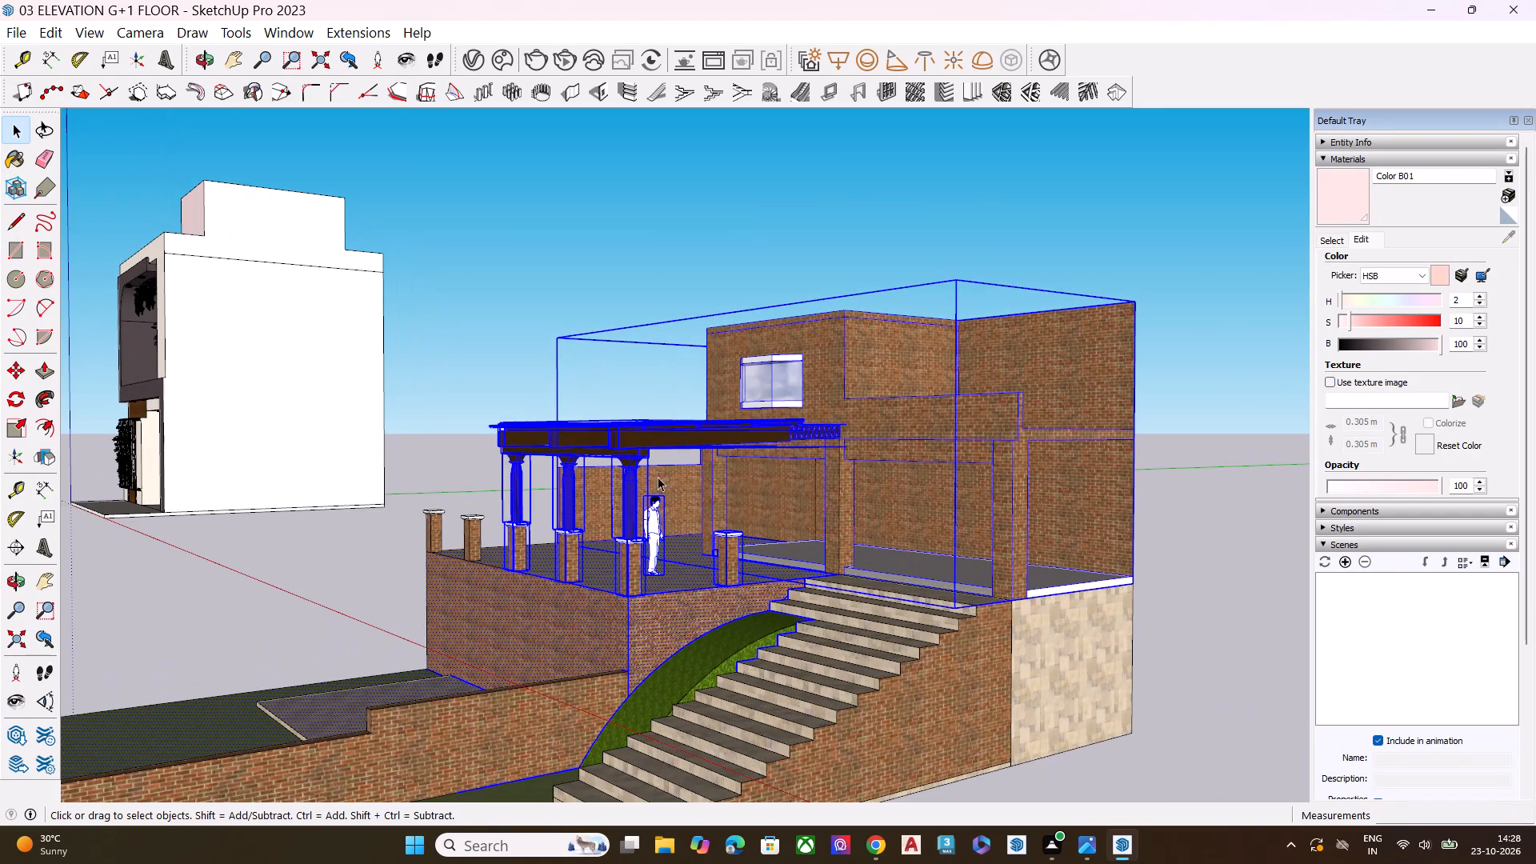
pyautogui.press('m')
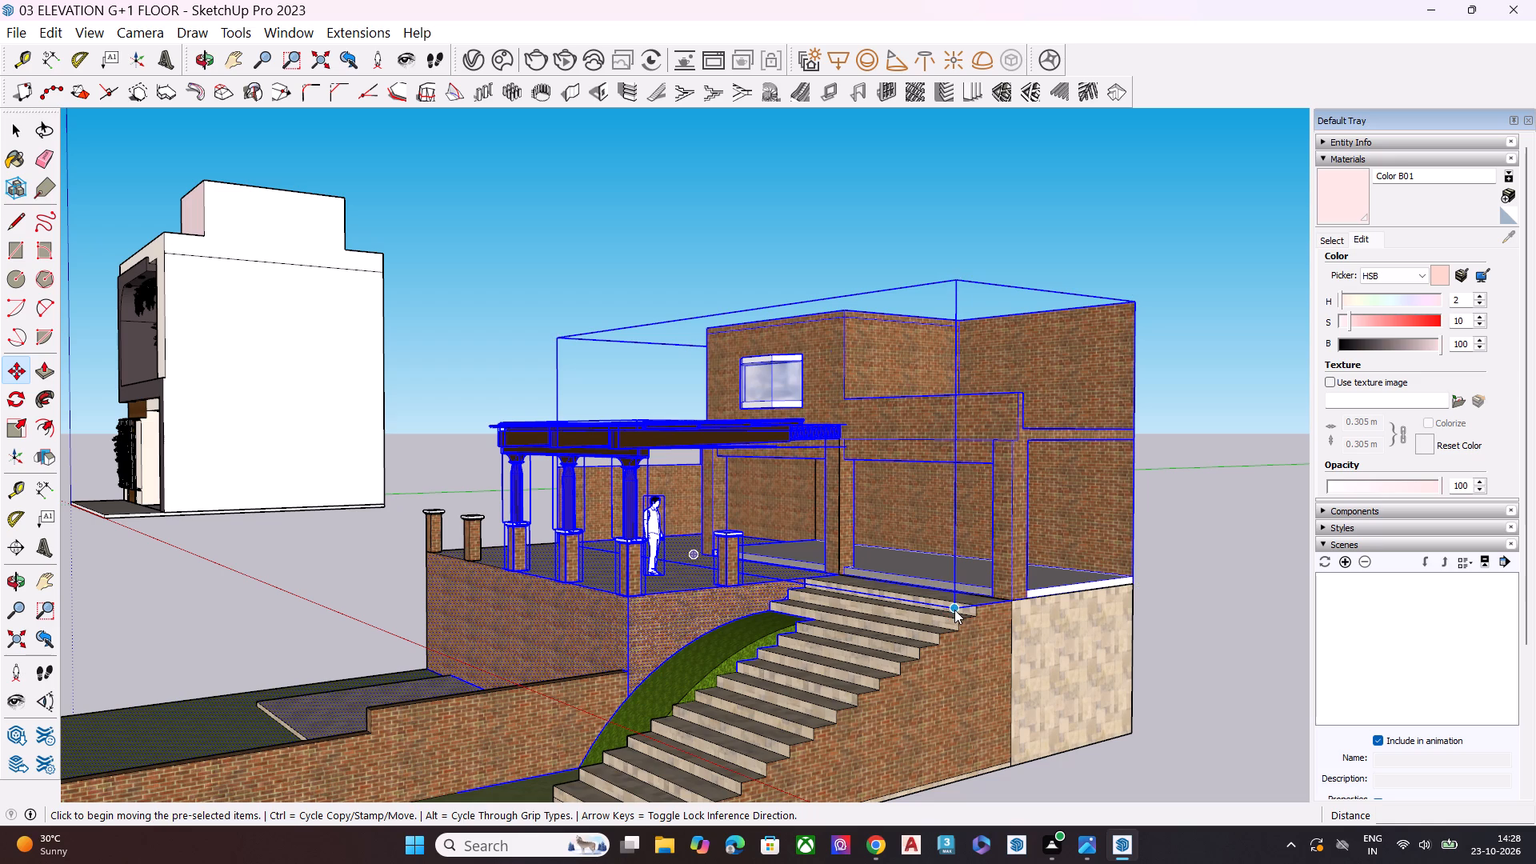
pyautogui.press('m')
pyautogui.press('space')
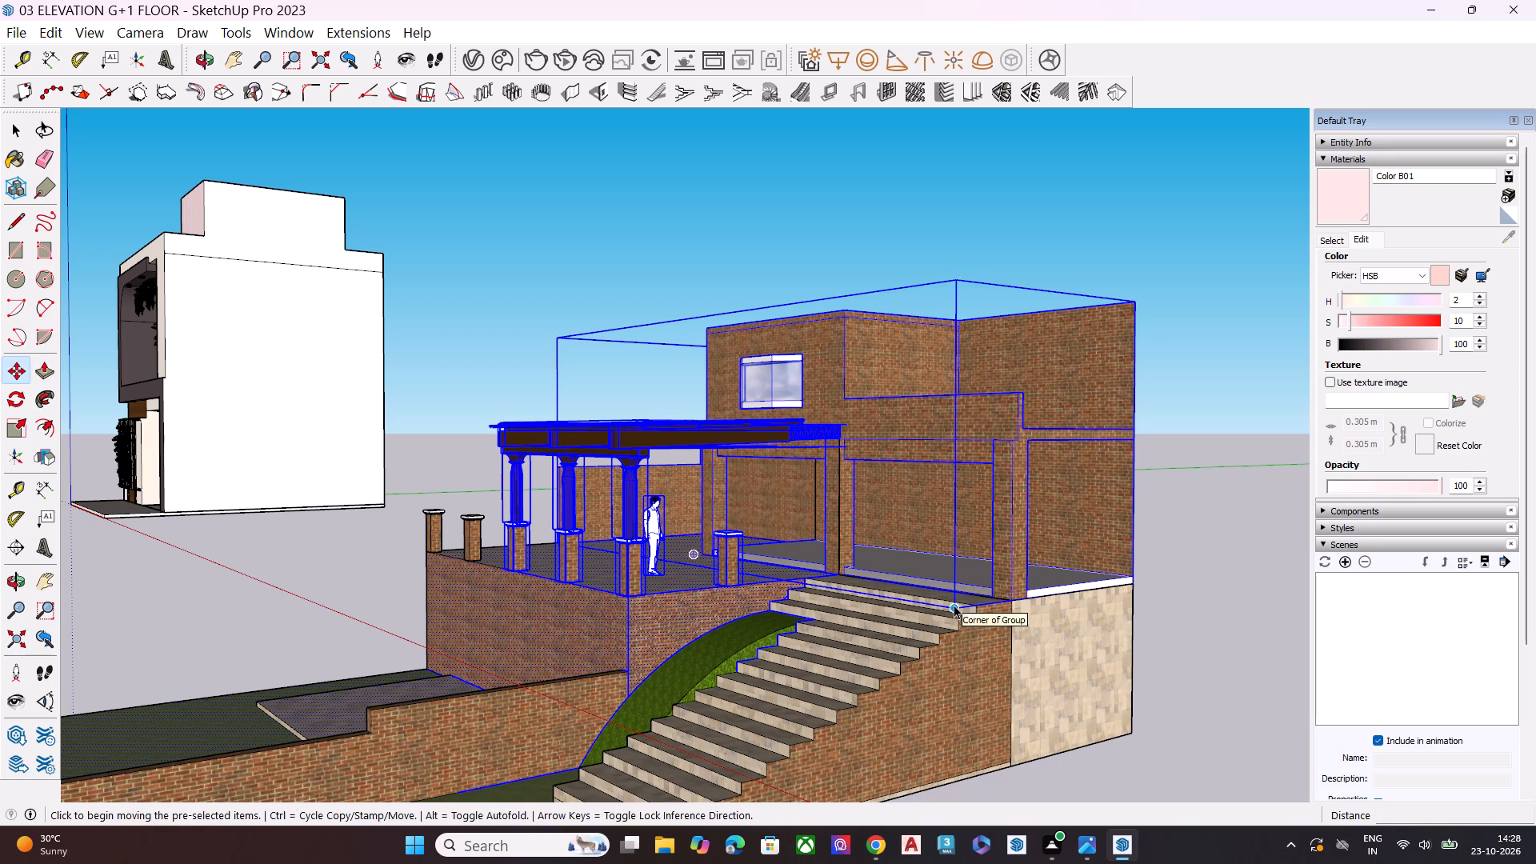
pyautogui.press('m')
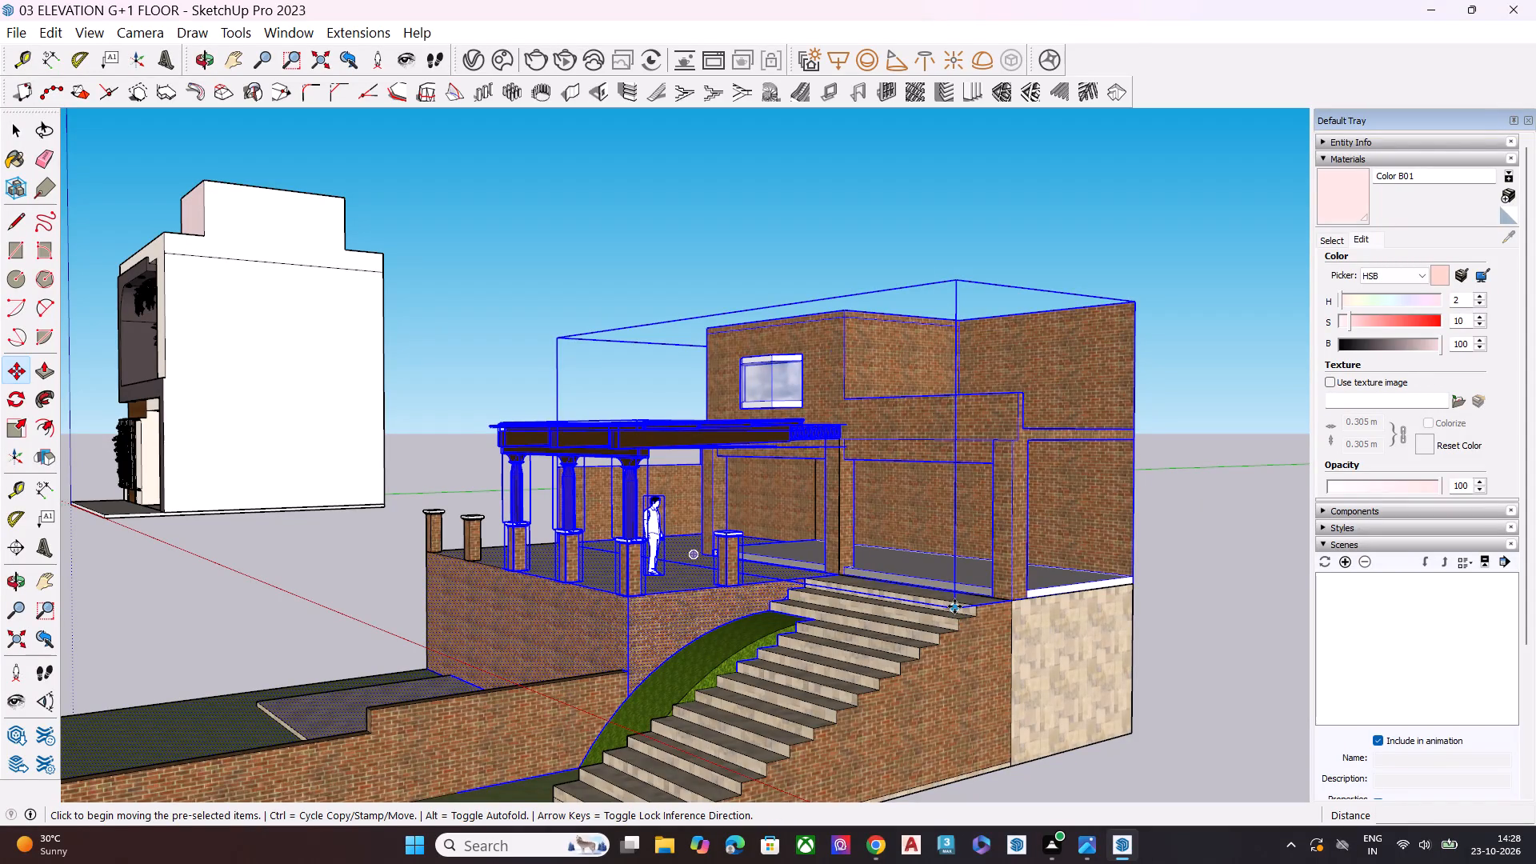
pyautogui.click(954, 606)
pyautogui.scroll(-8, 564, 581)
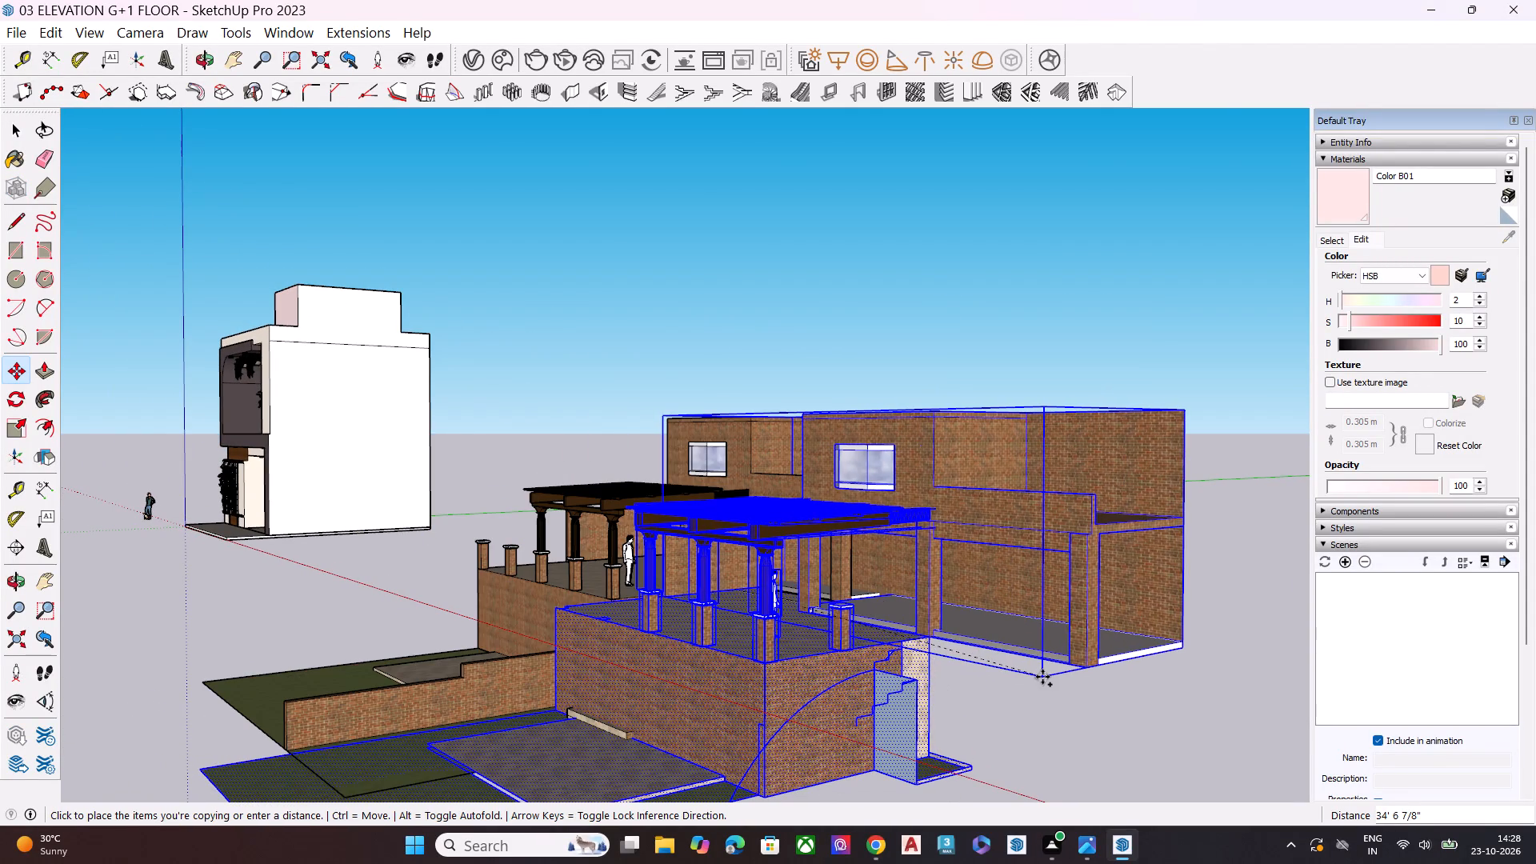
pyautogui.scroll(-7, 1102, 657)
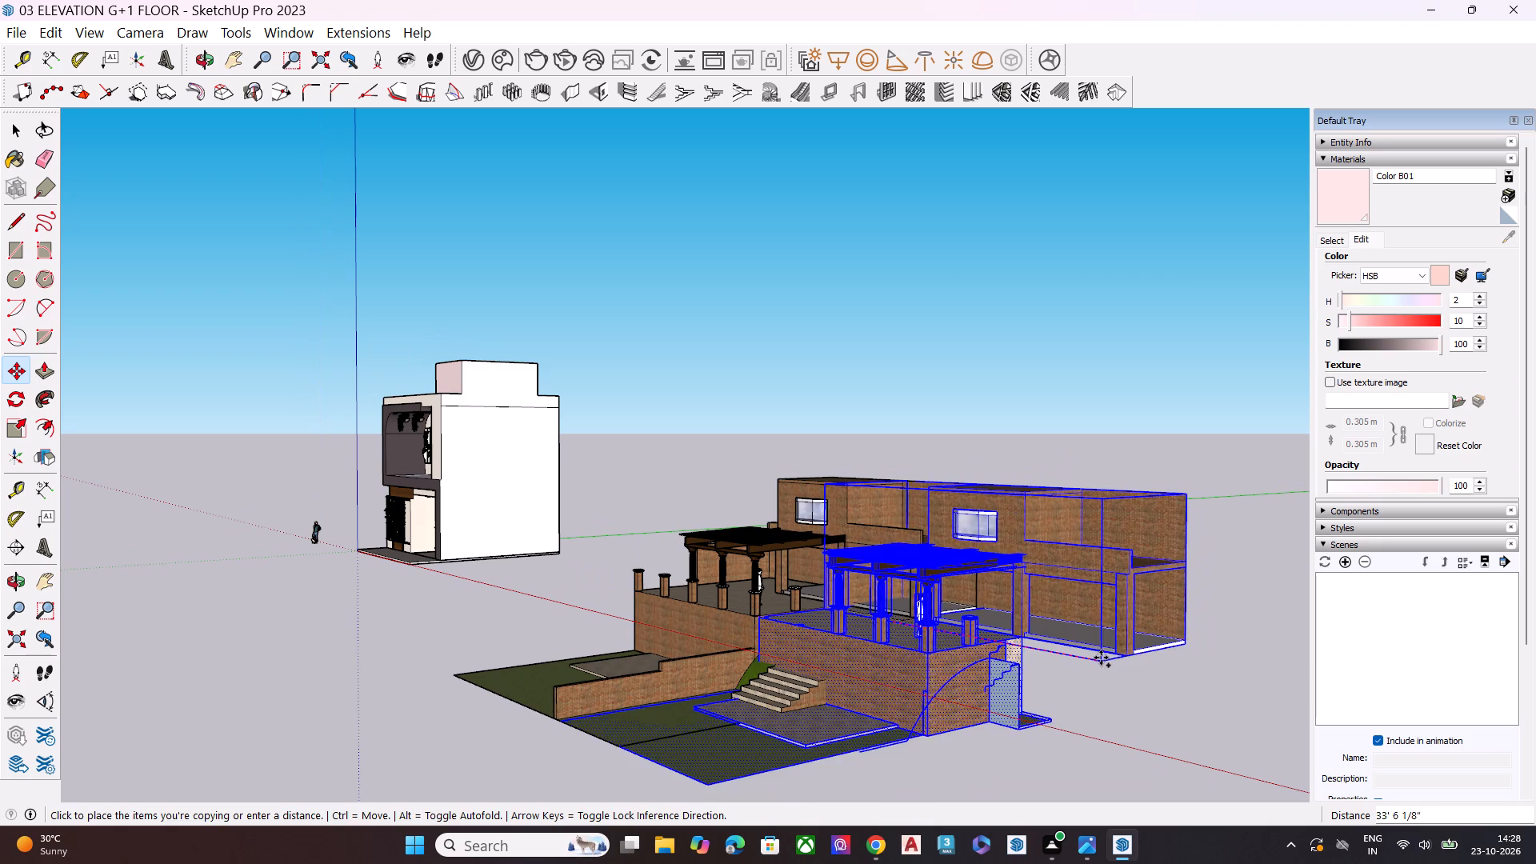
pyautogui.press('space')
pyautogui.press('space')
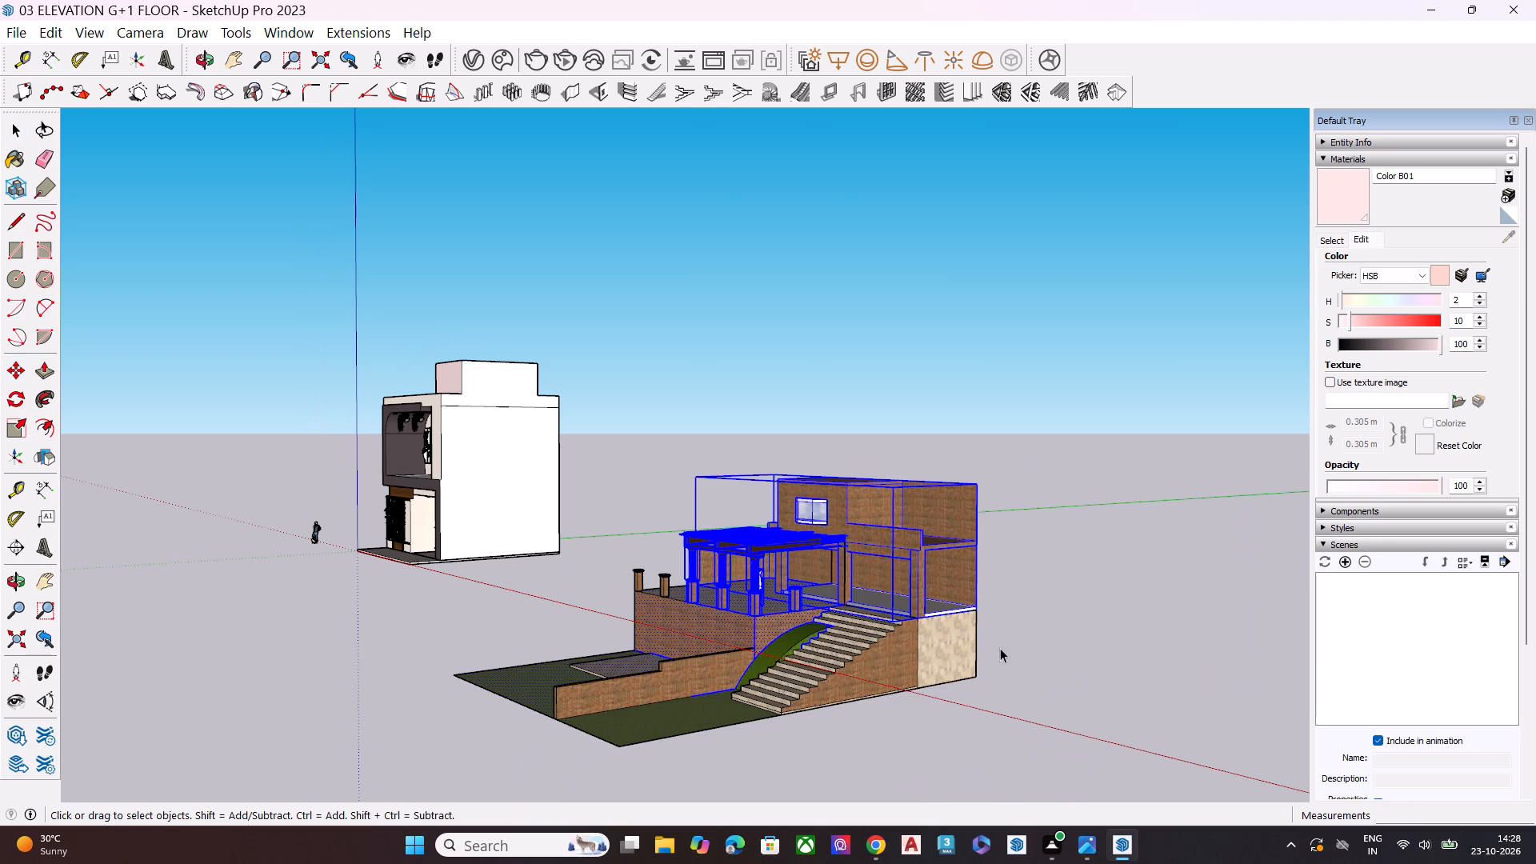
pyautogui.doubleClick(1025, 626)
# Delete the brick building group with the bay window behind the pergola.
pyautogui.scroll(6, 877, 538)
pyautogui.click(877, 537)
pyautogui.moveTo(915, 546); pyautogui.dragTo(899, 628, button='middle')
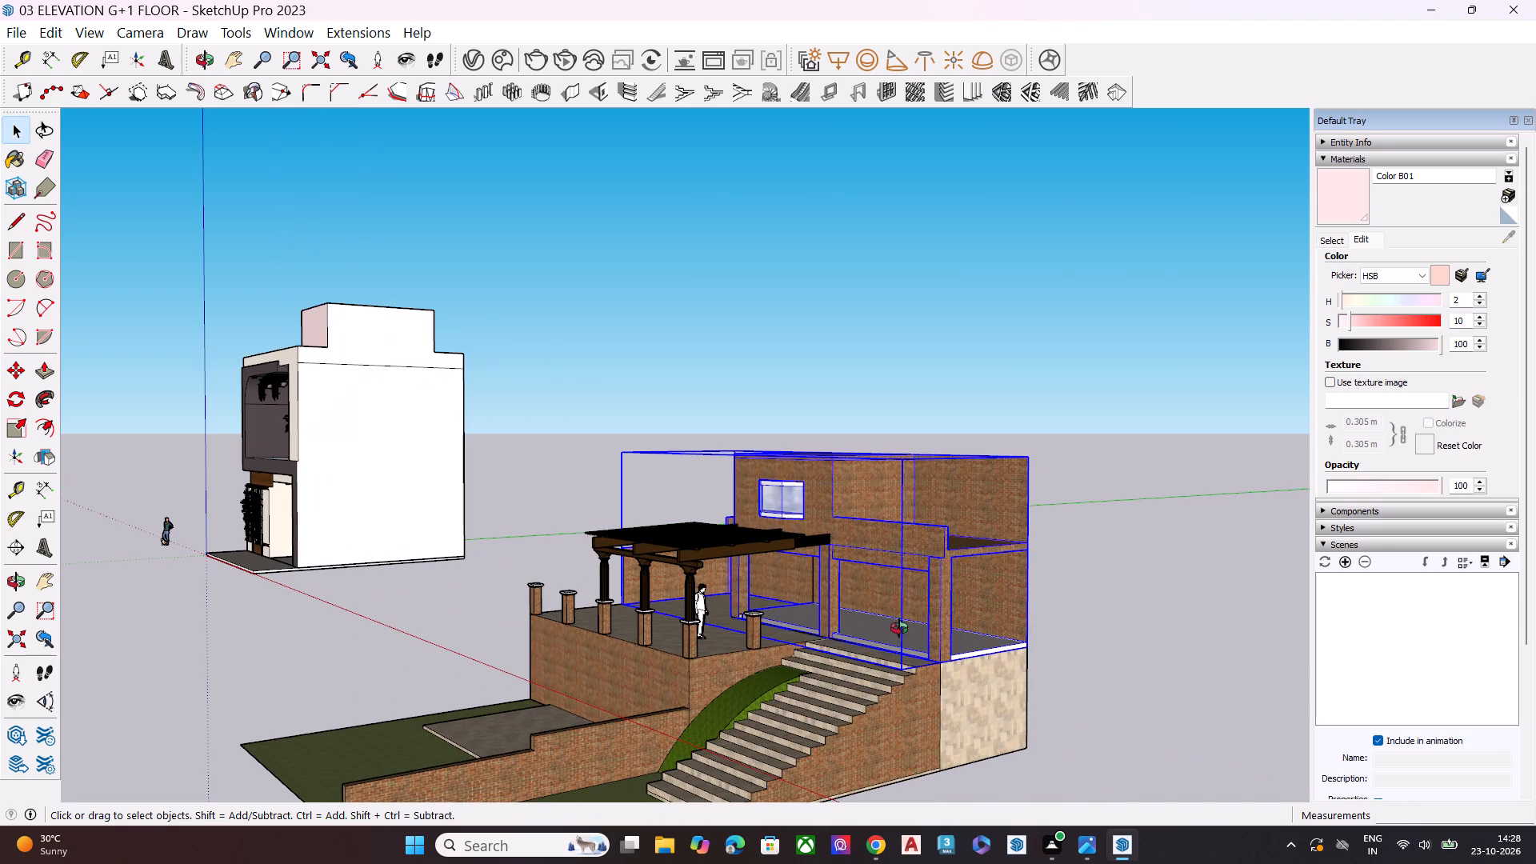
pyautogui.moveTo(899, 628); pyautogui.dragTo(879, 704, button='middle')
pyautogui.scroll(8, 850, 530)
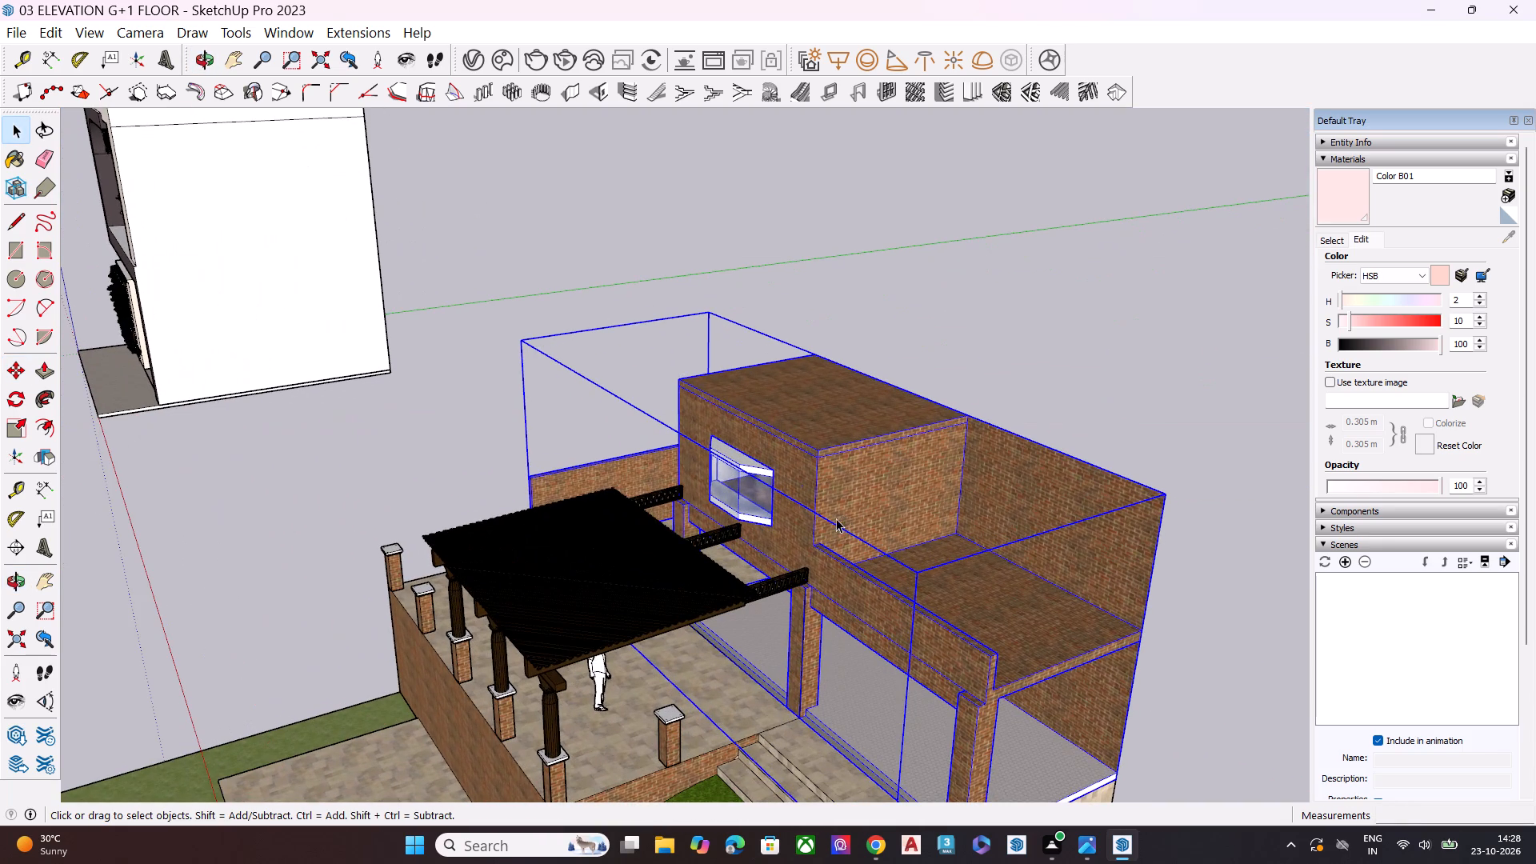
pyautogui.press('Delete')
# Explode the pergola's far main beam group with the lattice end and the detached end bracket.
pyautogui.scroll(-1, 814, 565)
pyautogui.moveTo(814, 602); pyautogui.dragTo(574, 617, button='middle')
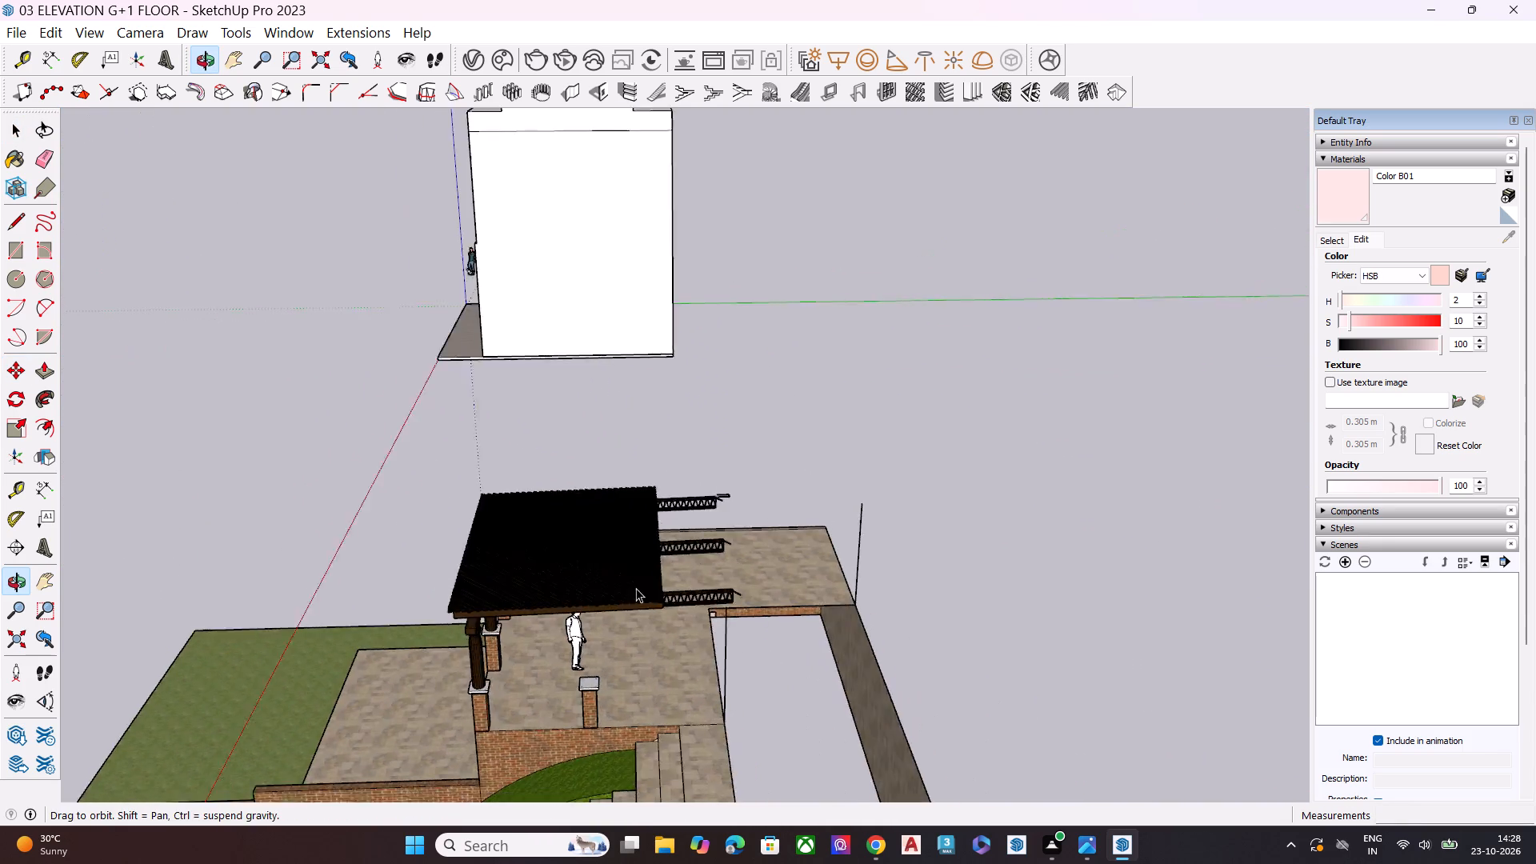
pyautogui.scroll(15, 711, 530)
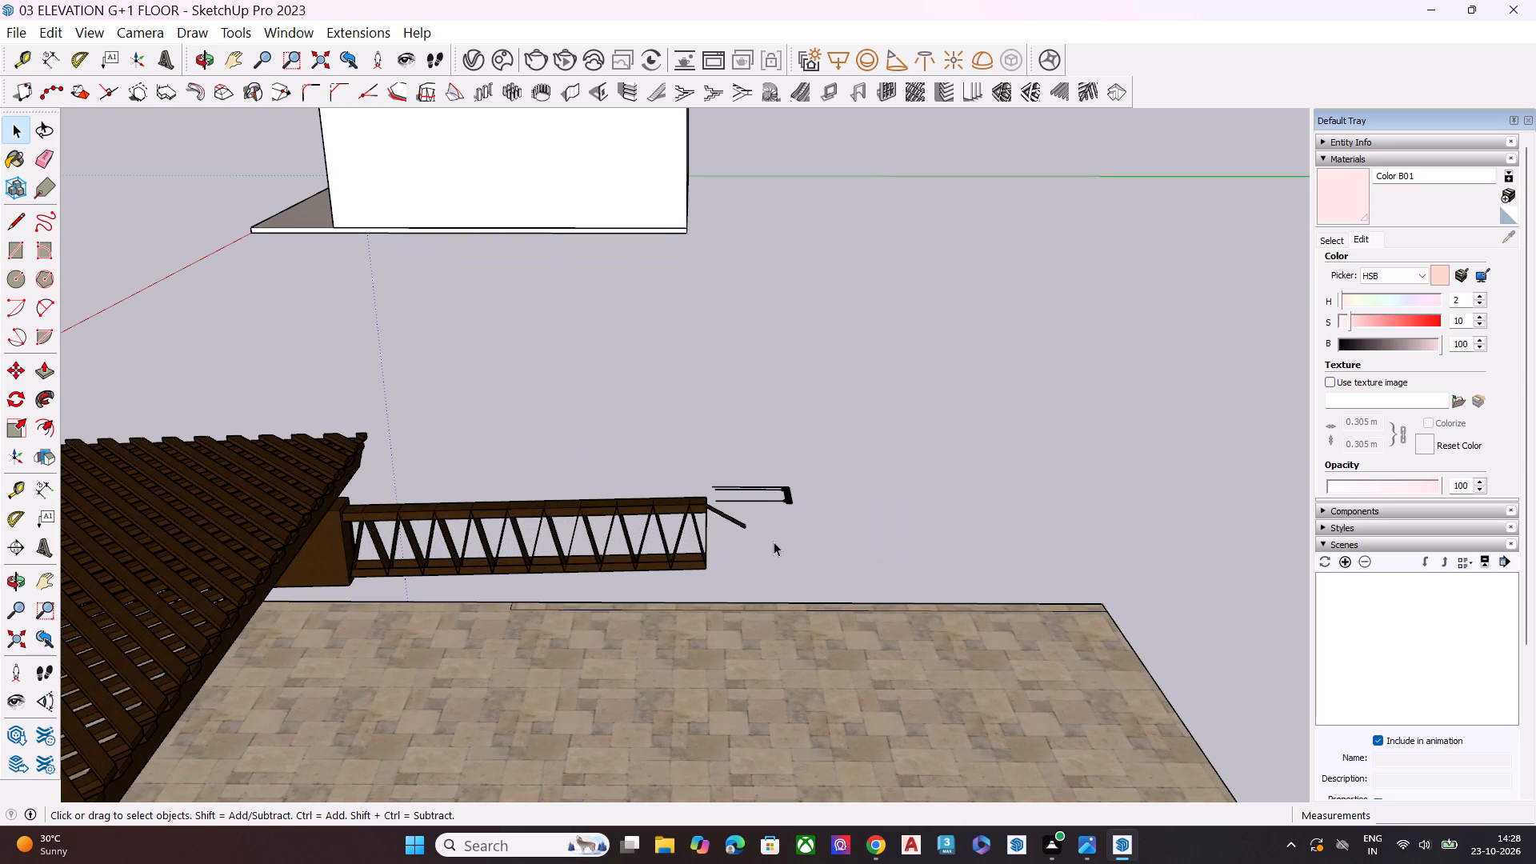
pyautogui.scroll(4, 774, 542)
pyautogui.scroll(-4, 763, 547)
pyautogui.moveTo(752, 540); pyautogui.dragTo(734, 614, button='middle')
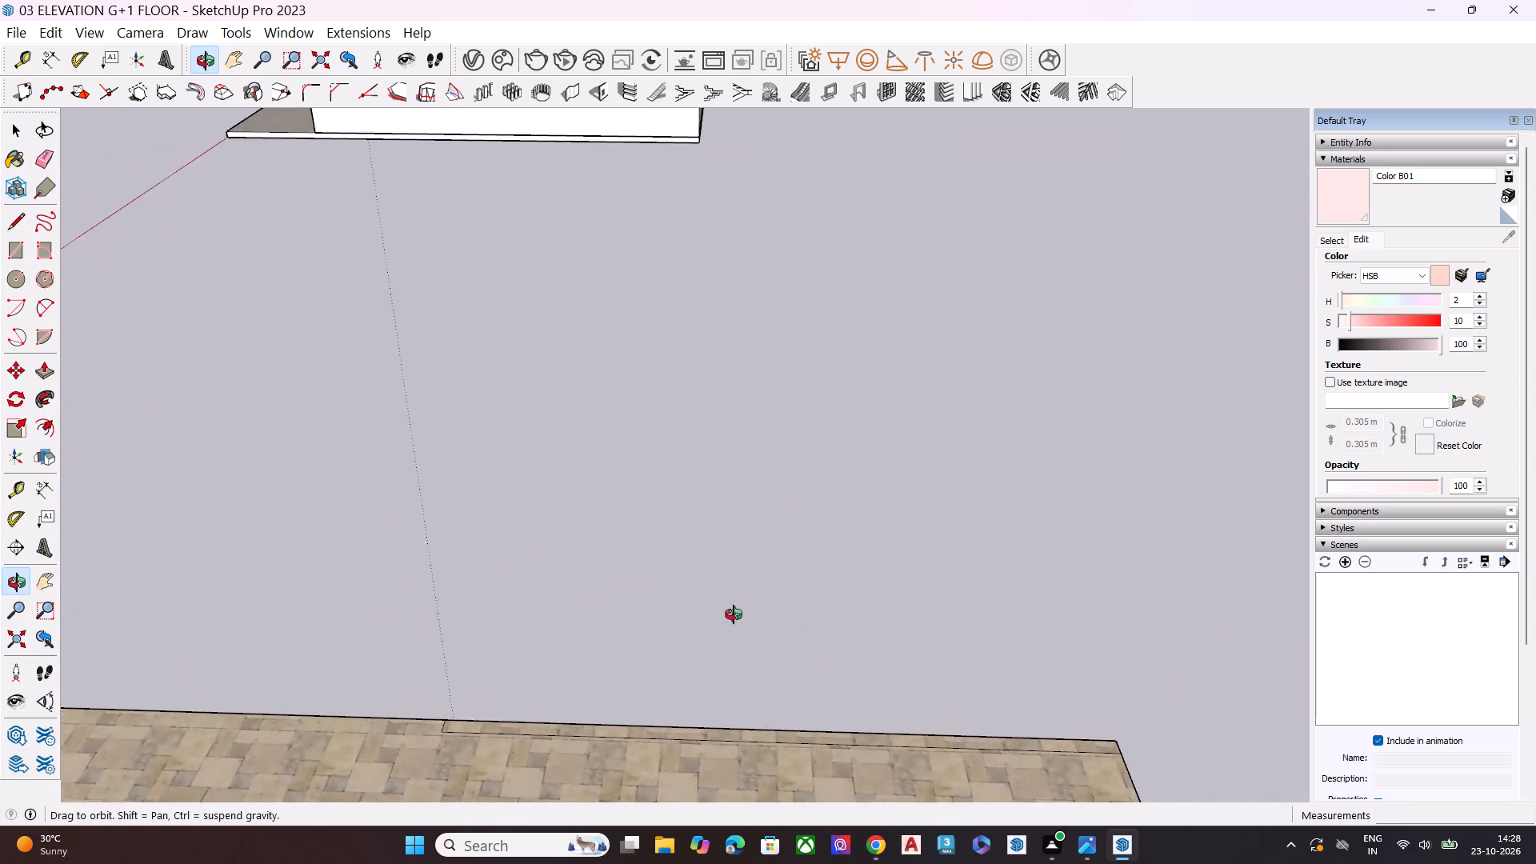
pyautogui.moveTo(734, 614); pyautogui.dragTo(754, 578, button='middle')
pyautogui.scroll(1, 748, 580)
pyautogui.scroll(-2, 654, 502)
pyautogui.scroll(1, 654, 500)
pyautogui.scroll(-6, 657, 500)
pyautogui.moveTo(659, 567); pyautogui.dragTo(666, 594, button='middle')
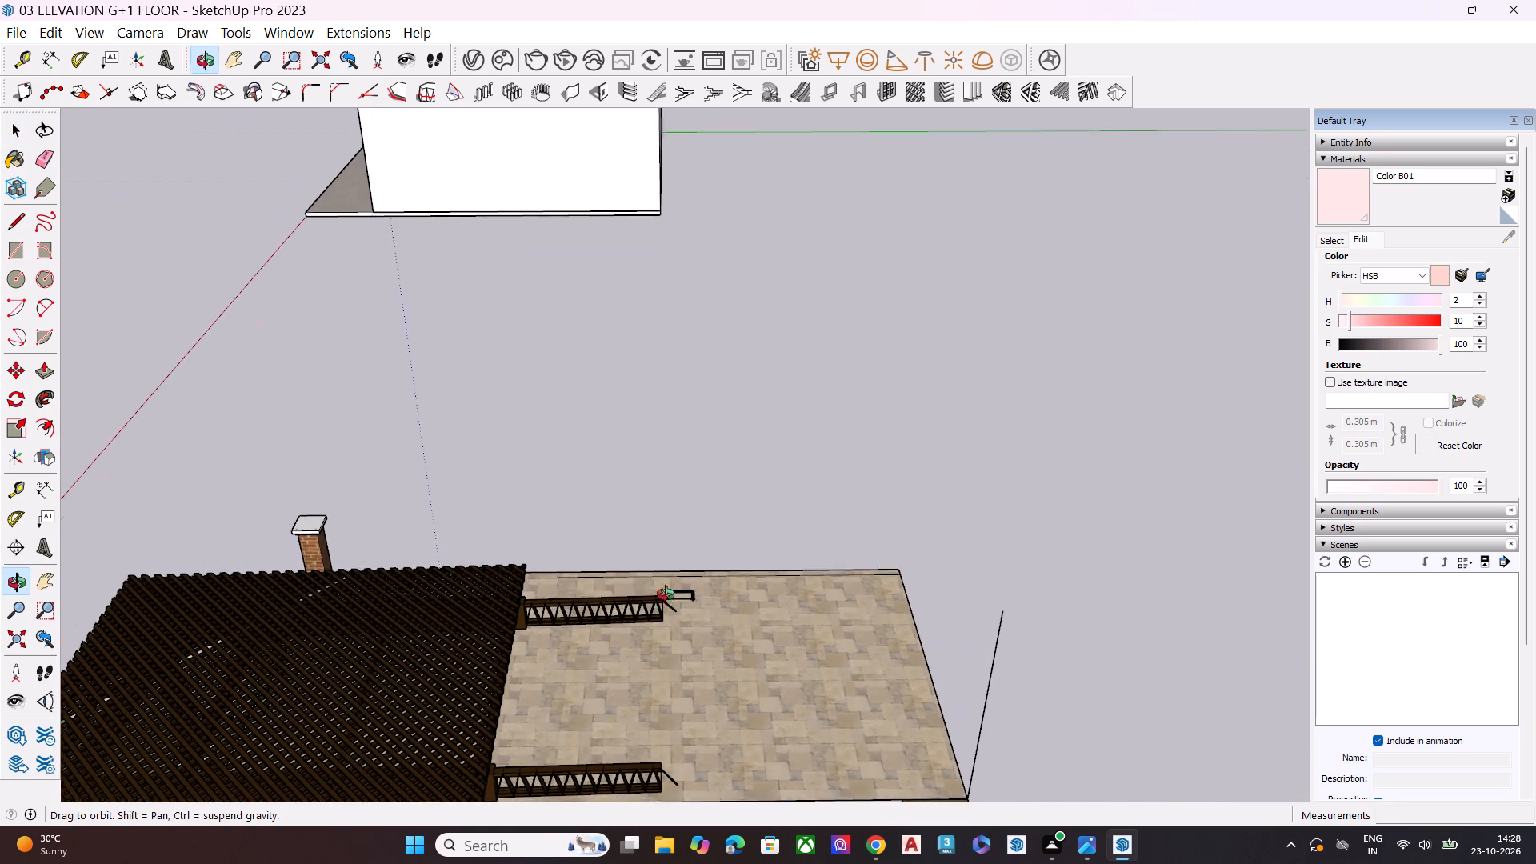
pyautogui.moveTo(666, 594); pyautogui.dragTo(670, 610, button='middle')
pyautogui.scroll(9, 674, 627)
pyautogui.click(658, 551)
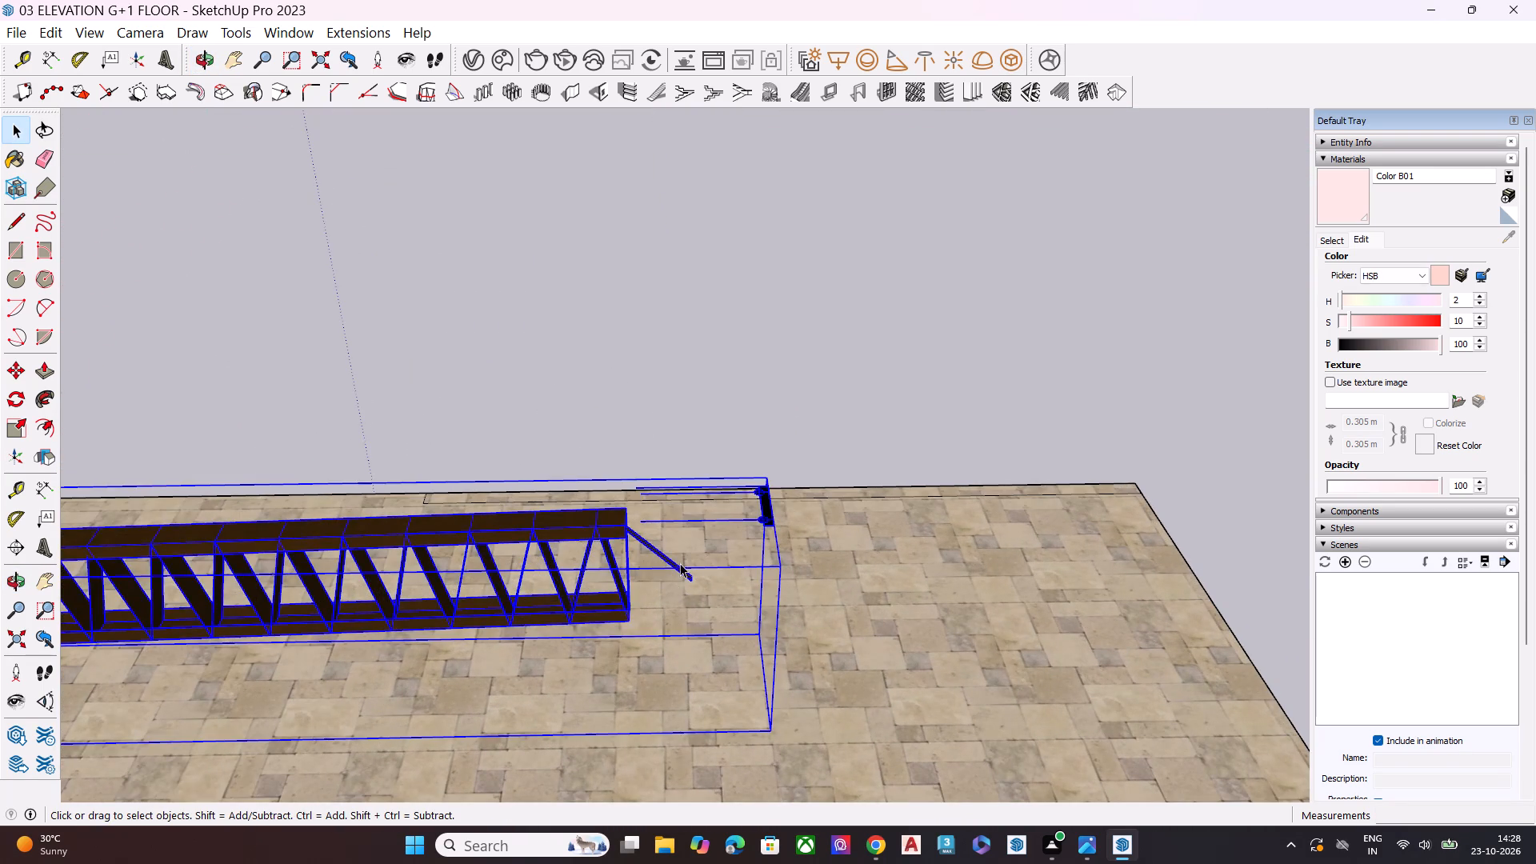
pyautogui.scroll(6, 680, 562)
pyautogui.scroll(-6, 669, 570)
pyautogui.moveTo(710, 574); pyautogui.dragTo(638, 597, button='middle')
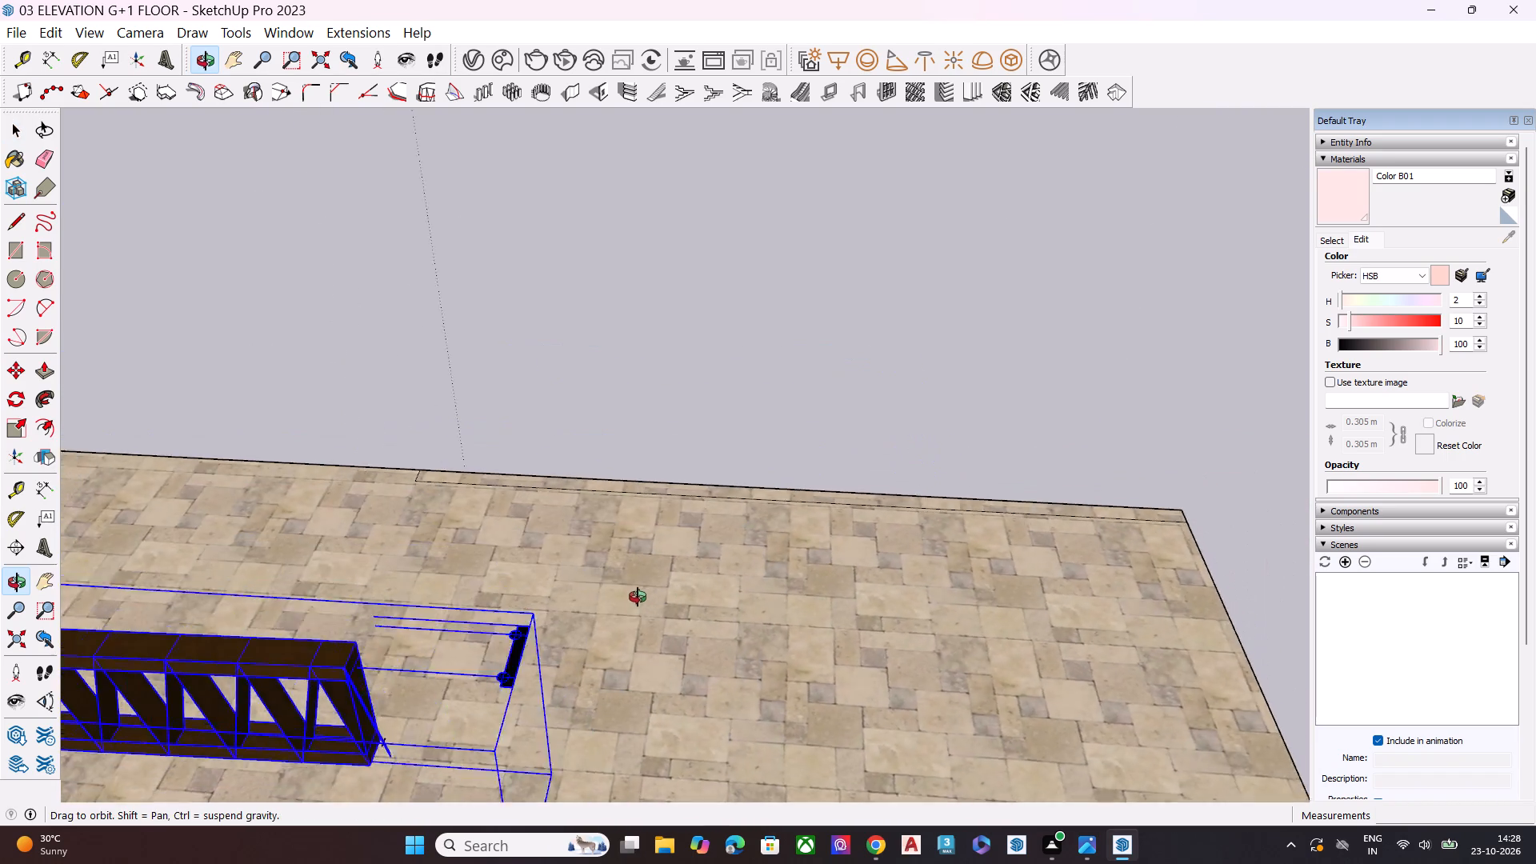
pyautogui.moveTo(638, 597); pyautogui.dragTo(684, 574, button='middle')
pyautogui.scroll(2, 613, 518)
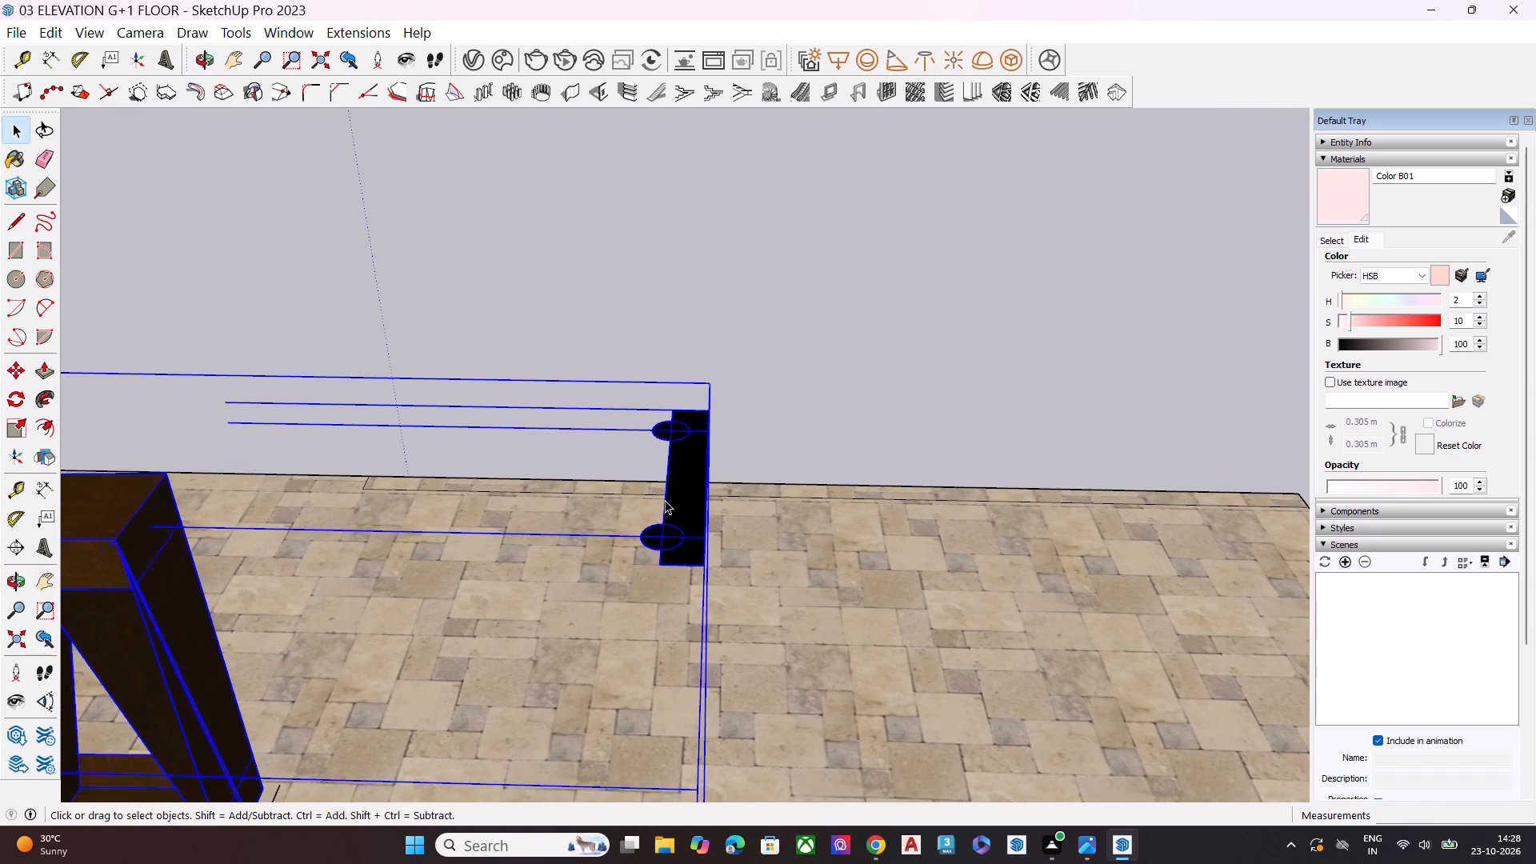
pyautogui.rightClick(686, 500)
pyautogui.click(746, 232)
# Delete the detached bracket beyond the beam's lattice end, together with the edges and paved floor caught by a crossing selection.
pyautogui.click(691, 472)
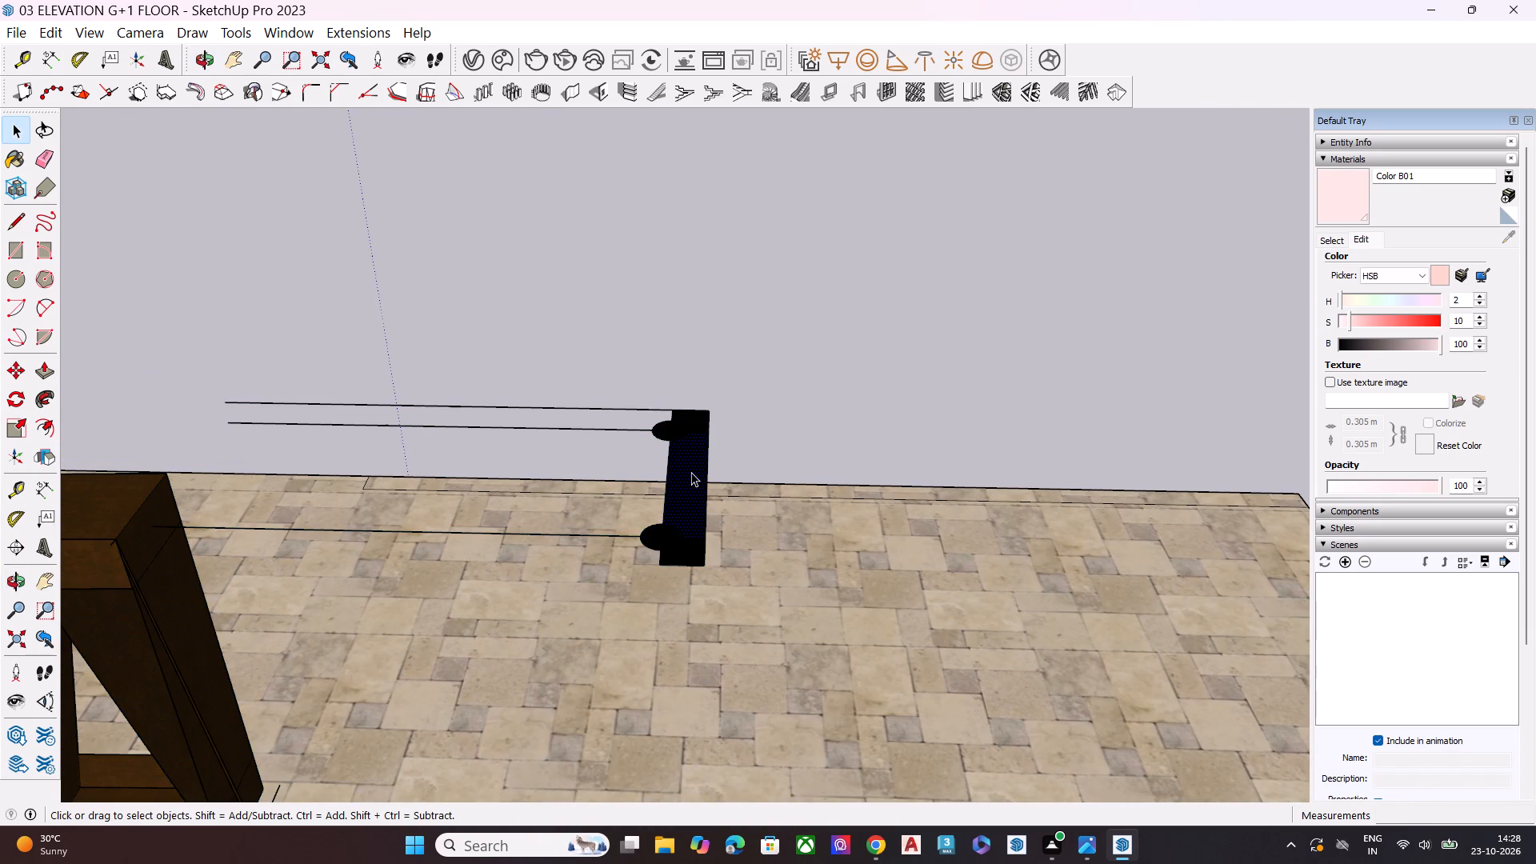
pyautogui.moveTo(722, 566); pyautogui.dragTo(652, 365)
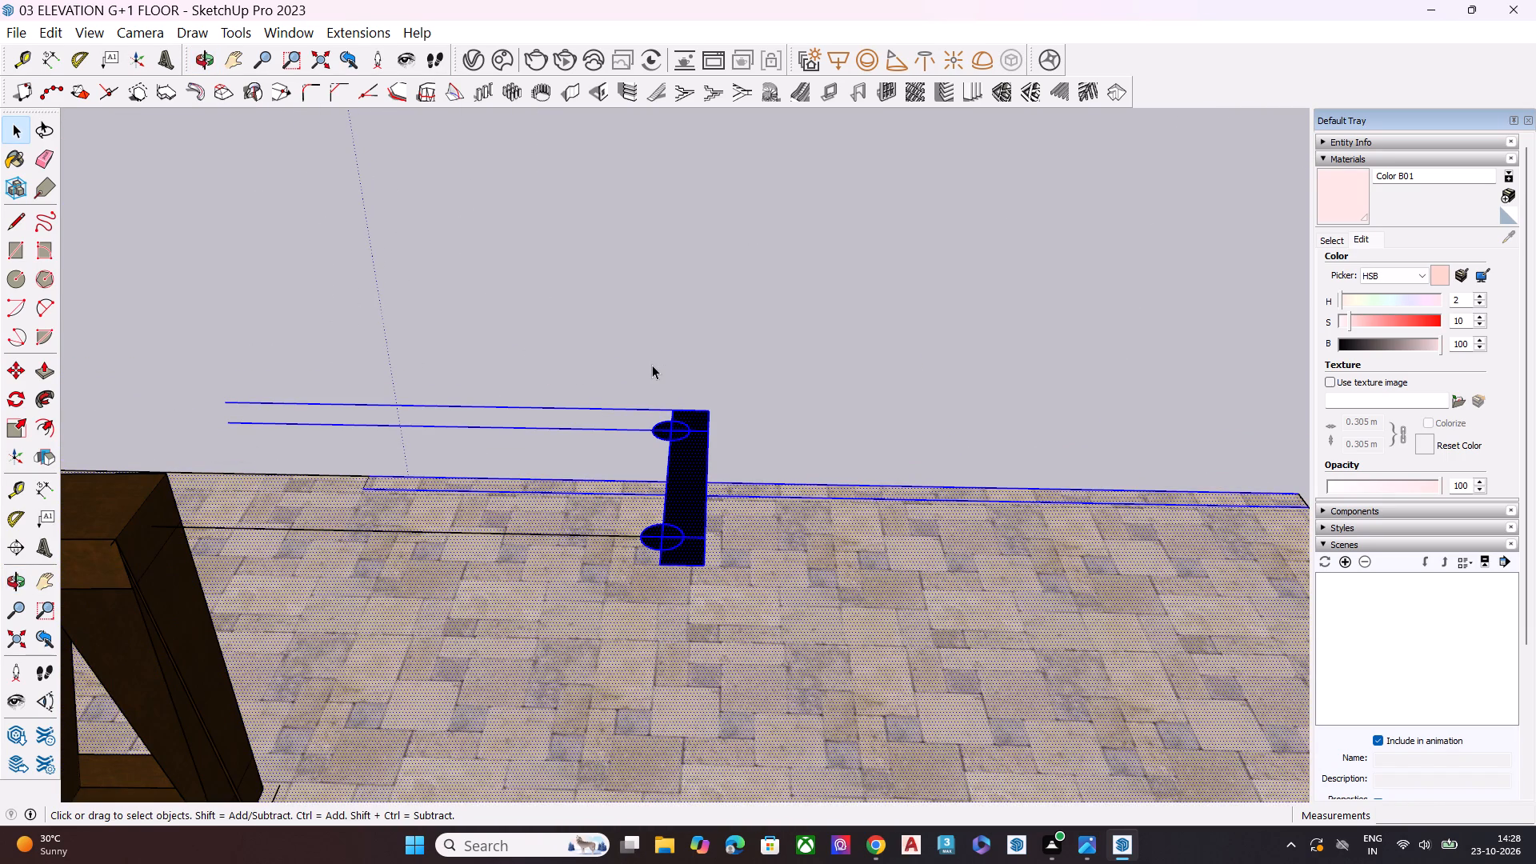
pyautogui.press('Delete')
# Delete the leftover grey rear wall and the edges enclosed with it at the back of the building base.
pyautogui.scroll(-9, 761, 356)
pyautogui.scroll(-7, 878, 350)
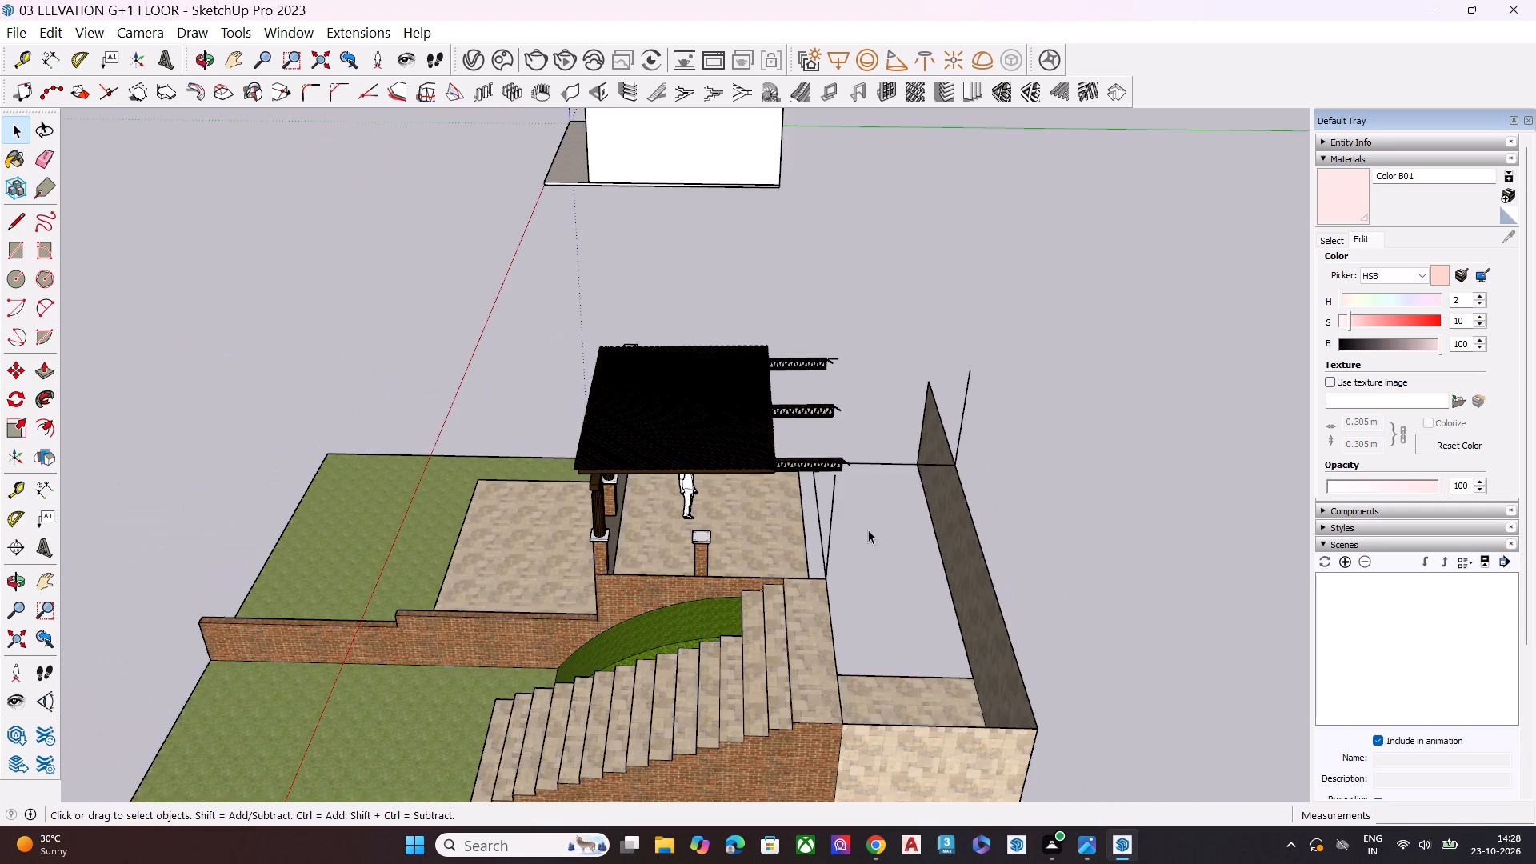
pyautogui.moveTo(862, 526); pyautogui.dragTo(879, 365, button='middle')
pyautogui.scroll(-6, 742, 558)
pyautogui.moveTo(844, 540); pyautogui.dragTo(844, 554, button='middle')
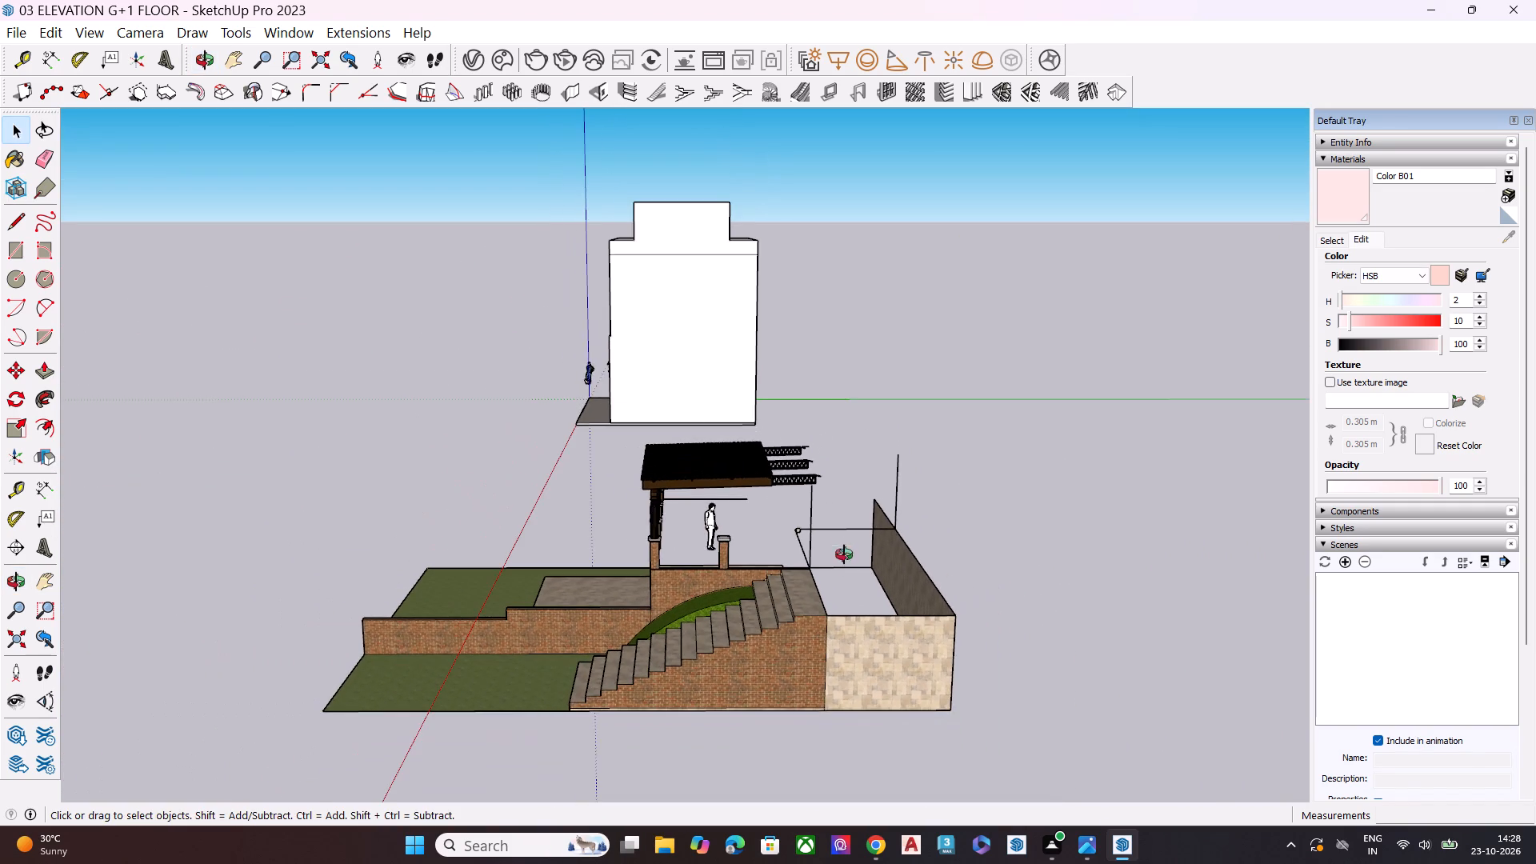
pyautogui.moveTo(844, 554); pyautogui.dragTo(806, 688, button='middle')
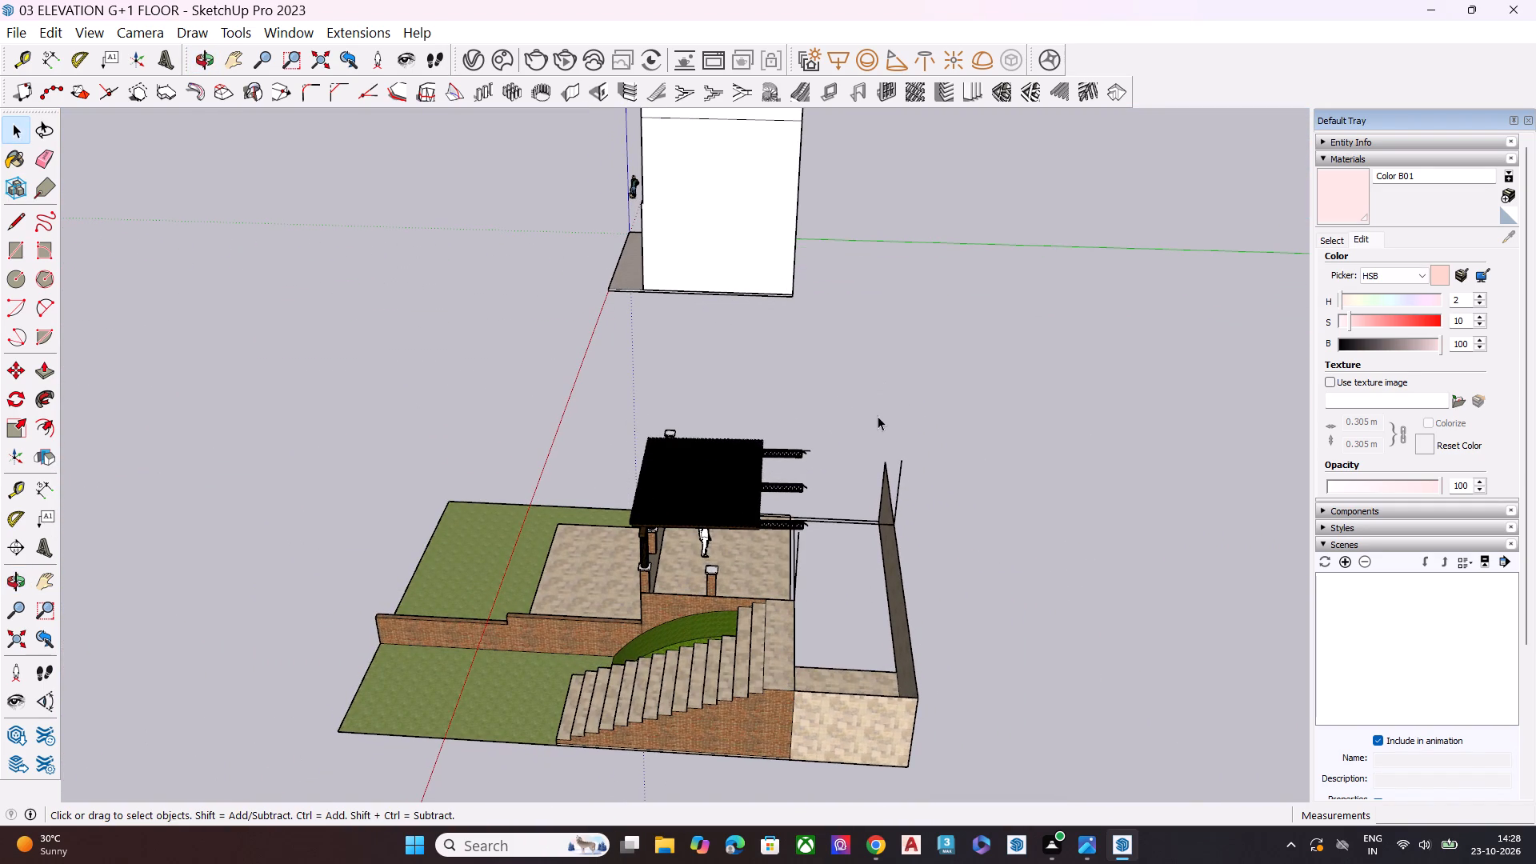
pyautogui.moveTo(847, 433); pyautogui.dragTo(941, 791)
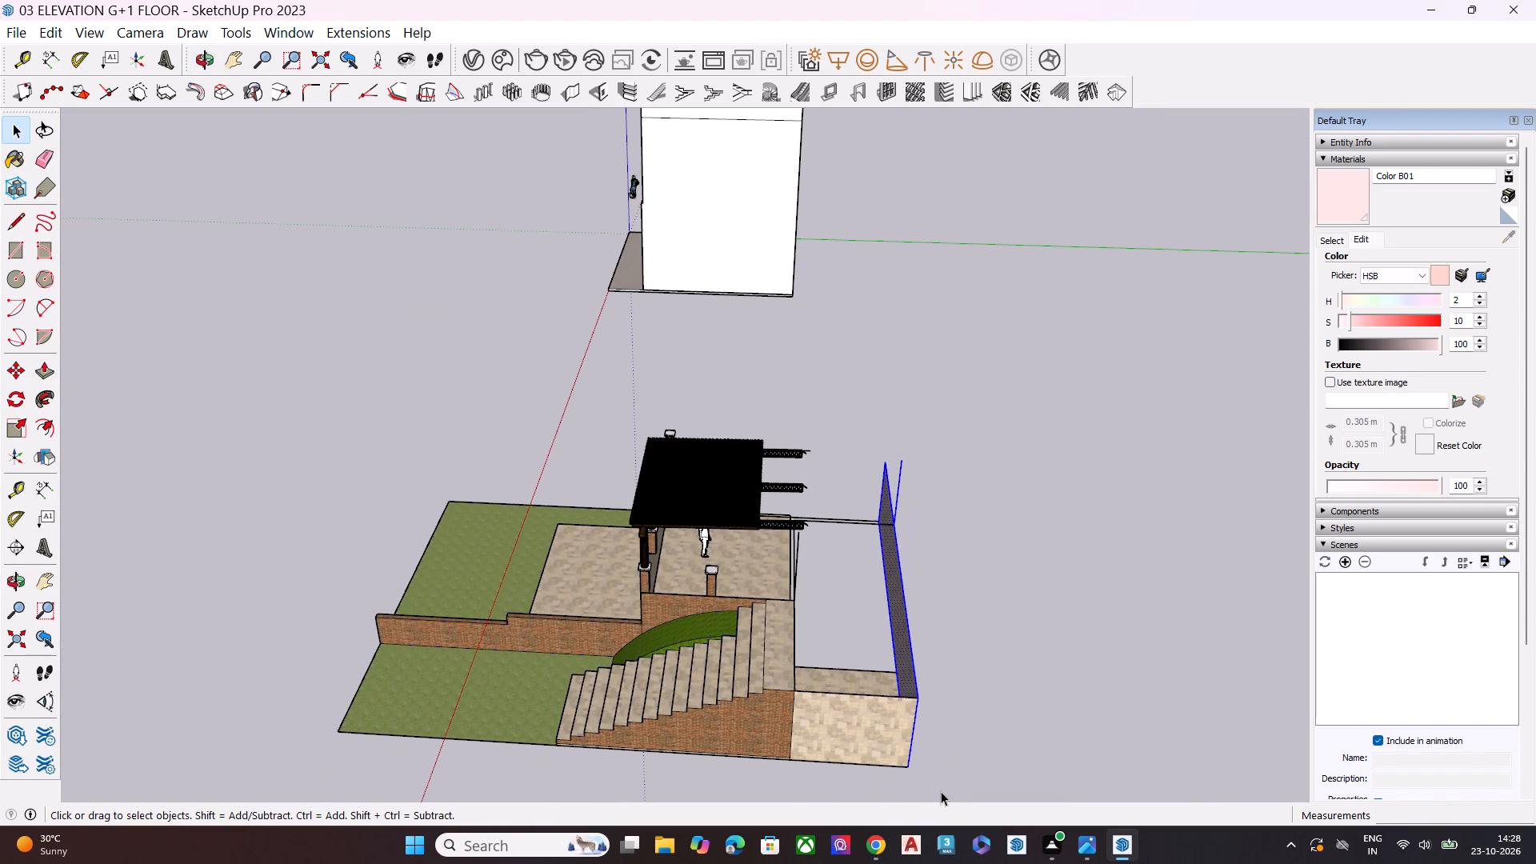
pyautogui.press('Delete')
pyautogui.moveTo(852, 697); pyautogui.dragTo(997, 629, button='middle')
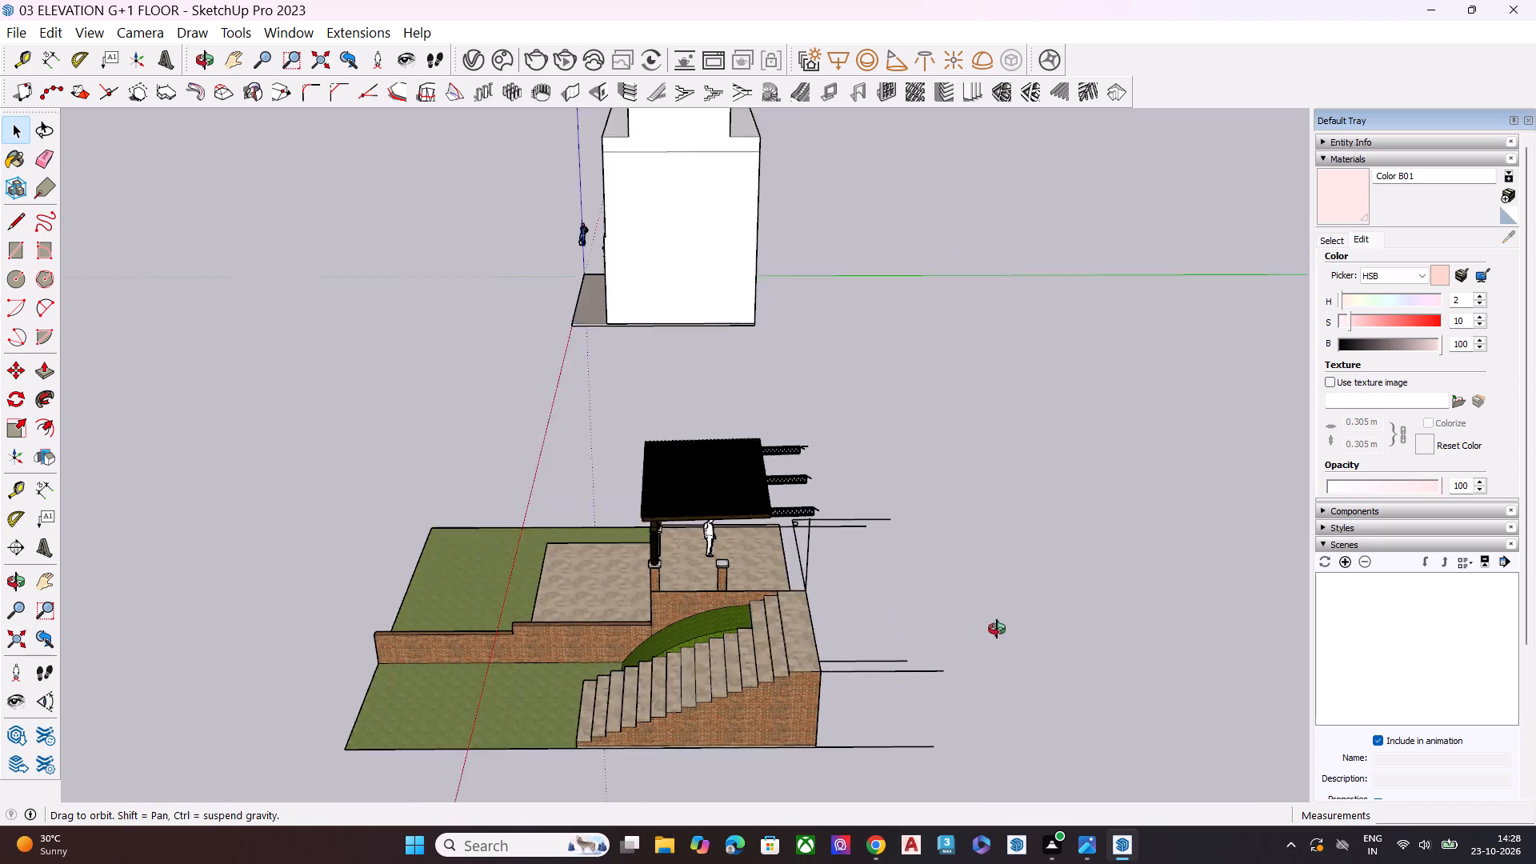
# Delete the long staircase beside the pergola terrace together with the adjoining lawn strip, using a crossing selection.
pyautogui.moveTo(997, 629); pyautogui.dragTo(1224, 638, button='middle')
pyautogui.moveTo(834, 634); pyautogui.dragTo(1034, 649, button='middle')
pyautogui.scroll(2, 909, 500)
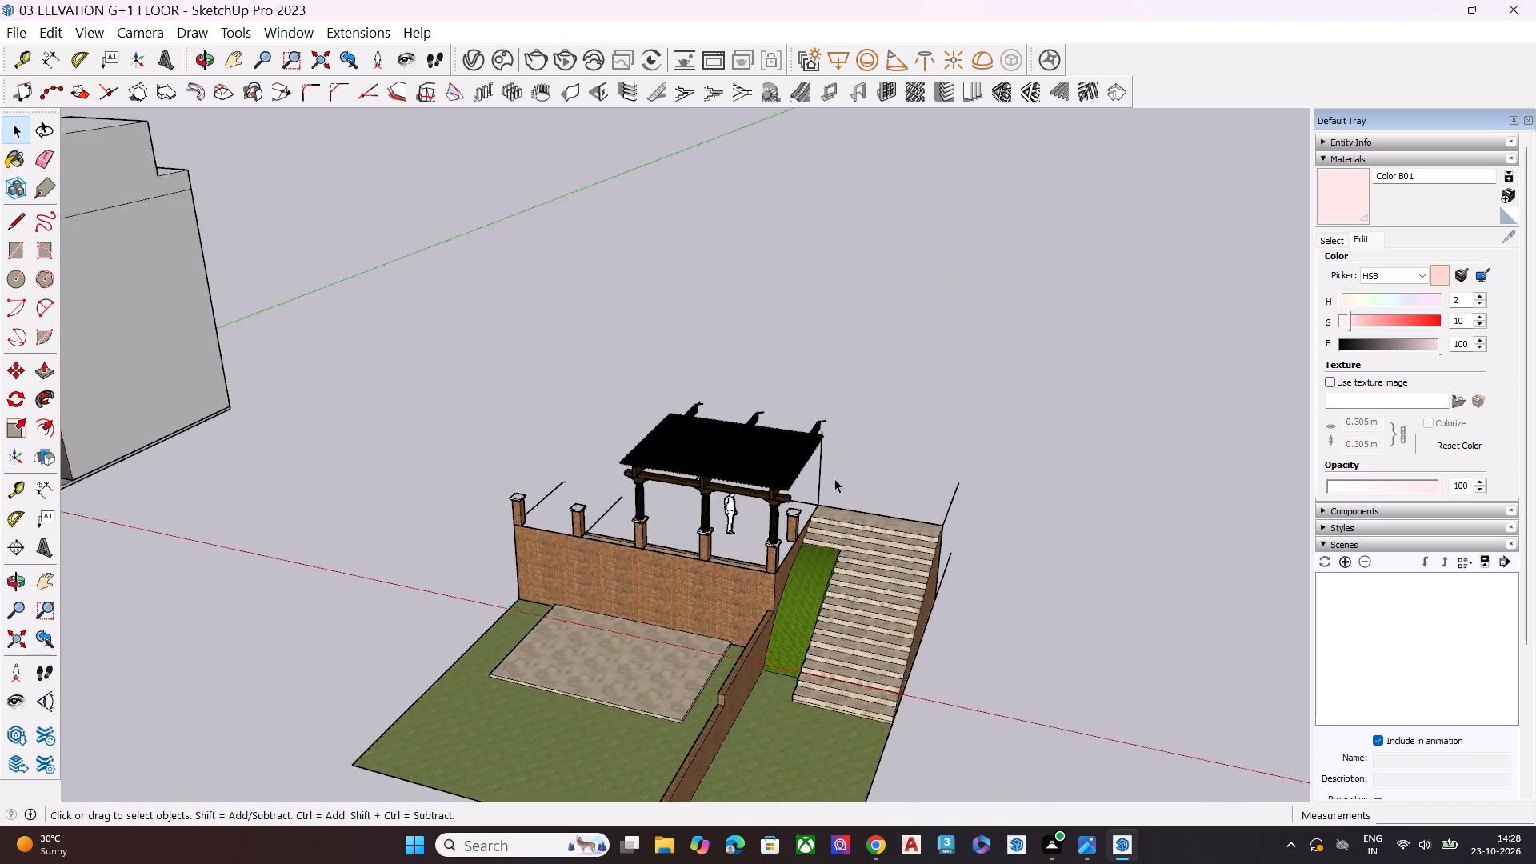
pyautogui.scroll(2, 834, 478)
pyautogui.moveTo(887, 483); pyautogui.dragTo(1026, 706)
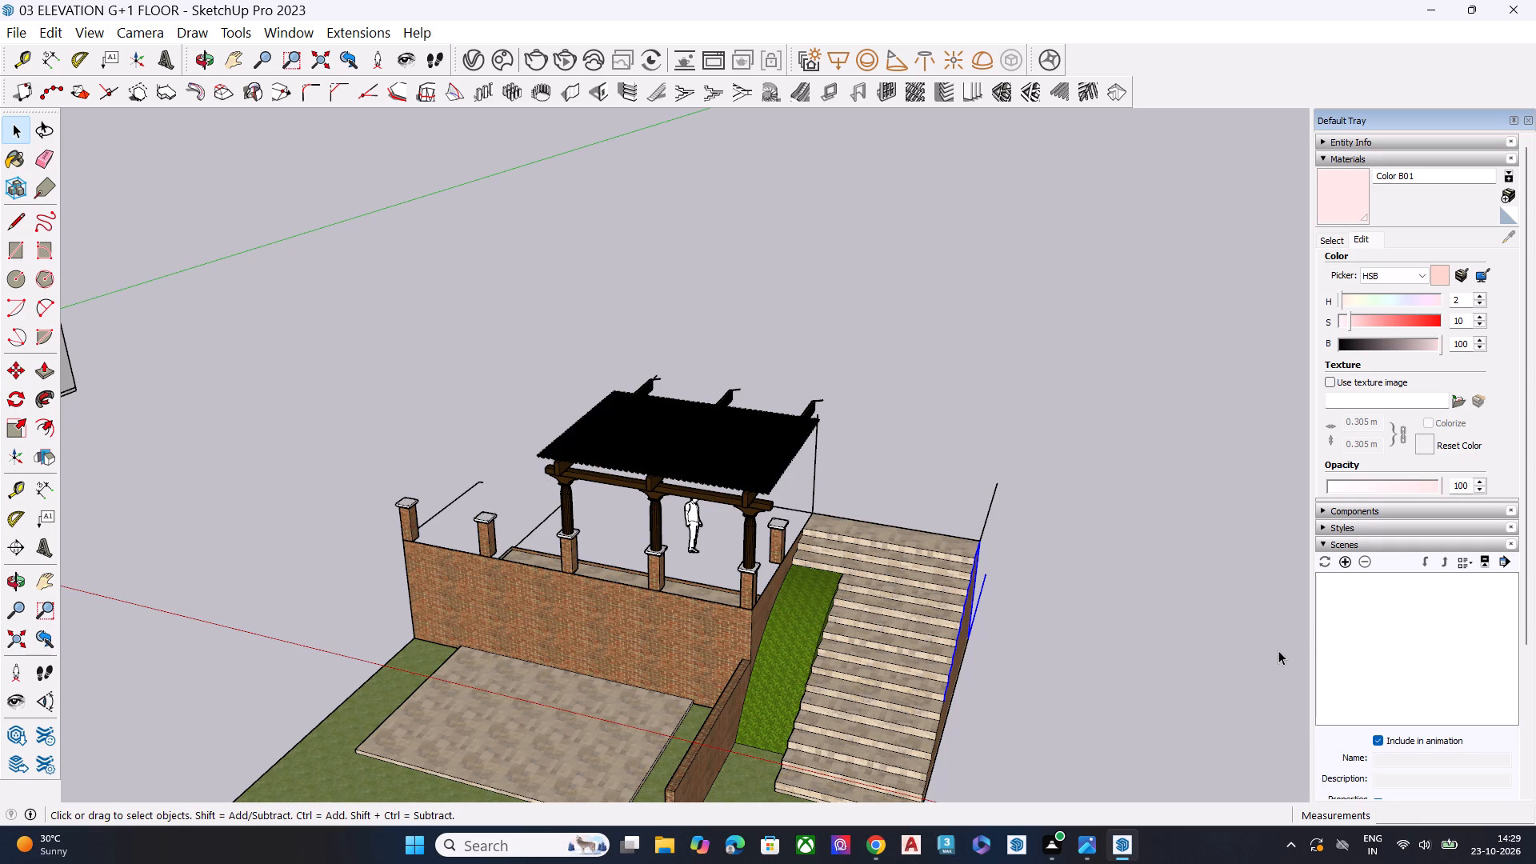
pyautogui.scroll(-5, 1078, 386)
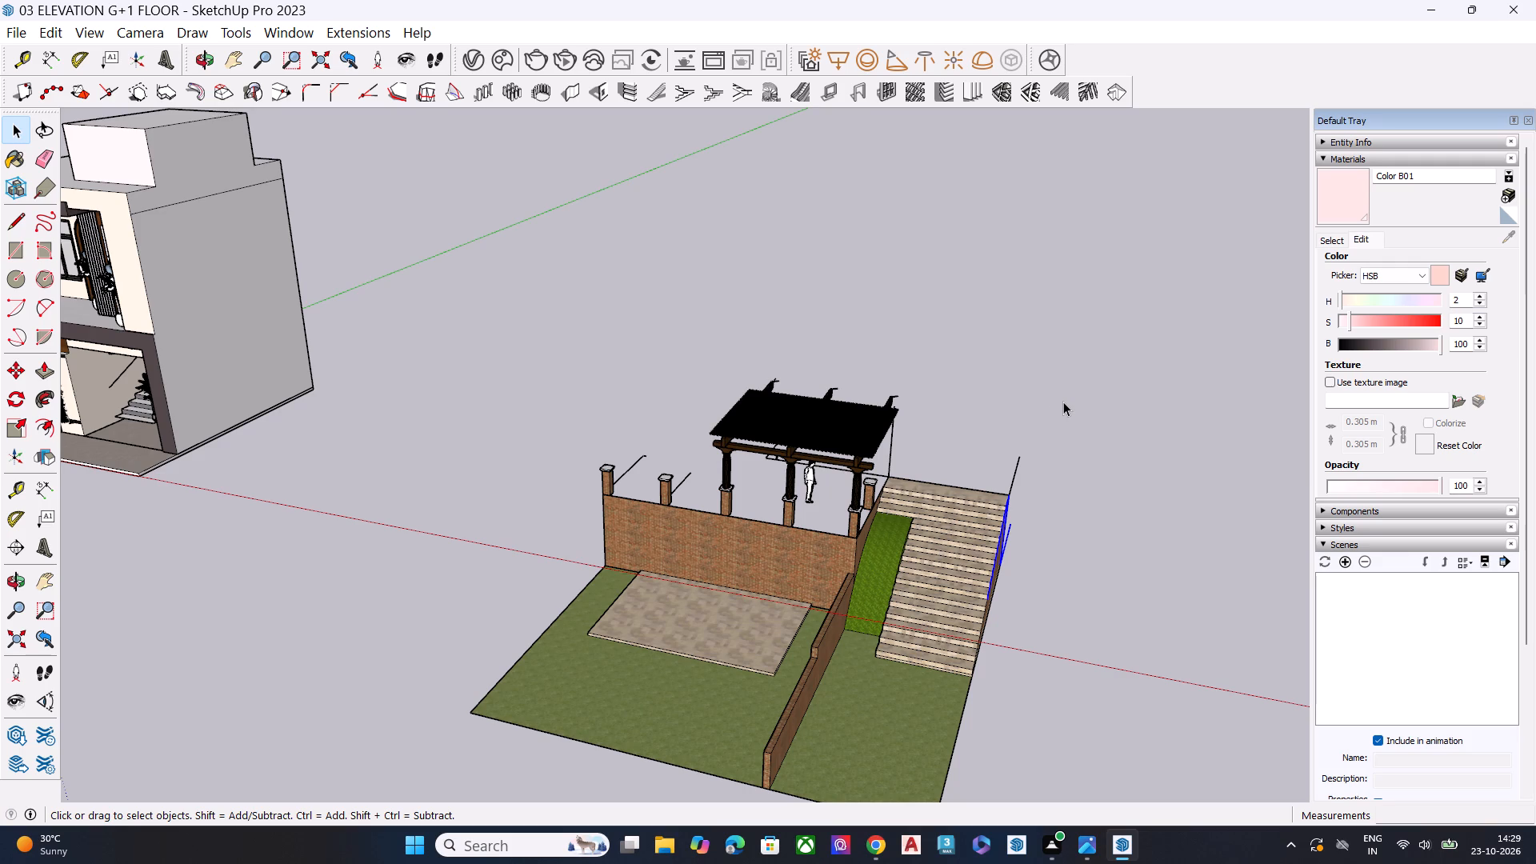
pyautogui.scroll(-4, 944, 385)
pyautogui.moveTo(931, 503); pyautogui.dragTo(978, 612, button='middle')
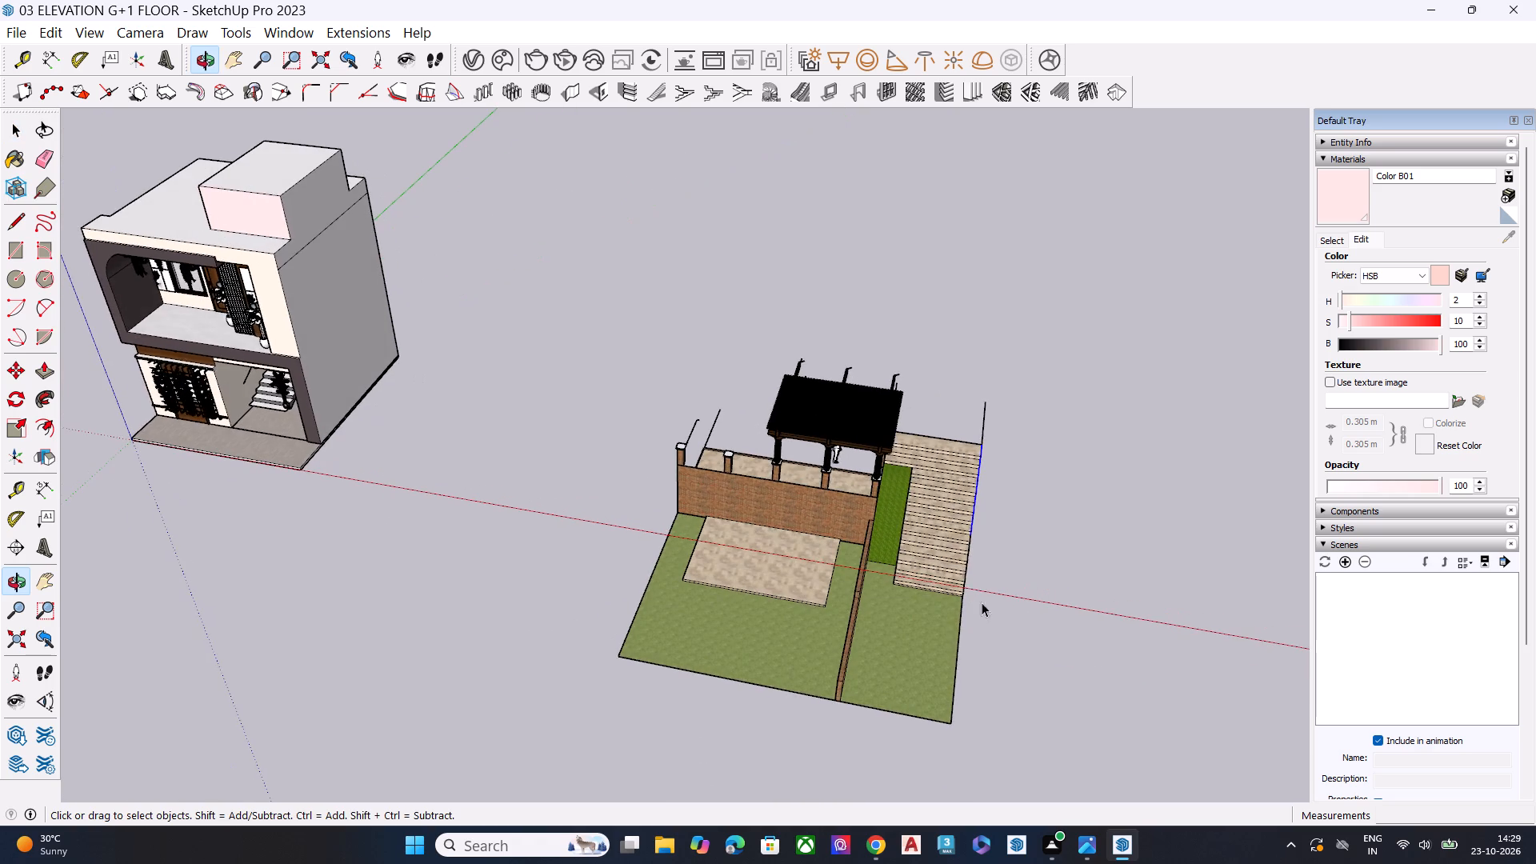
pyautogui.scroll(4, 931, 538)
pyautogui.click(930, 441)
pyautogui.click(943, 478)
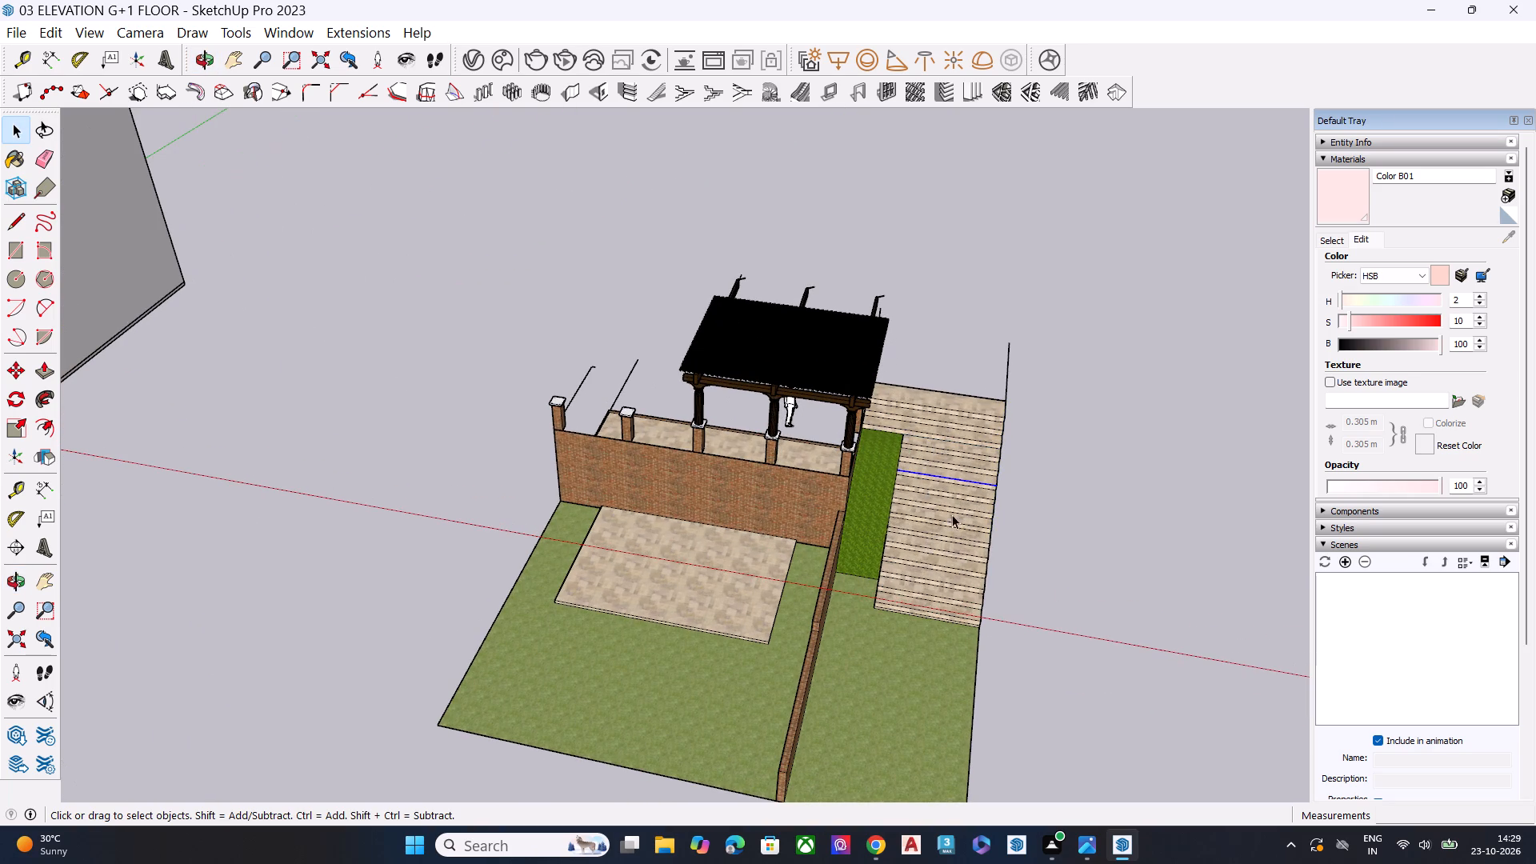
pyautogui.moveTo(1019, 668); pyautogui.dragTo(938, 342)
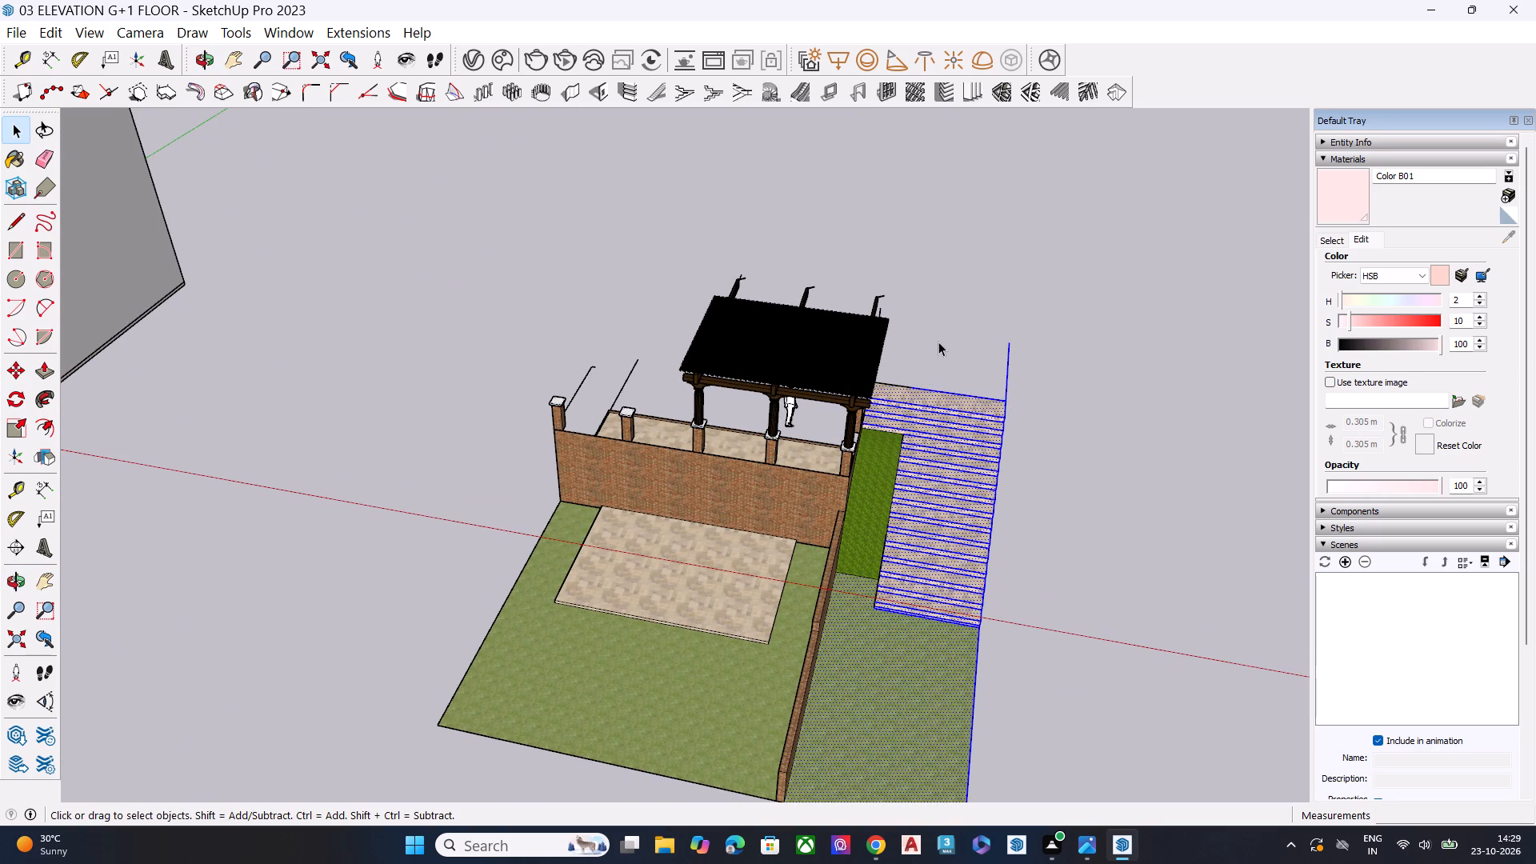
pyautogui.press('Delete')
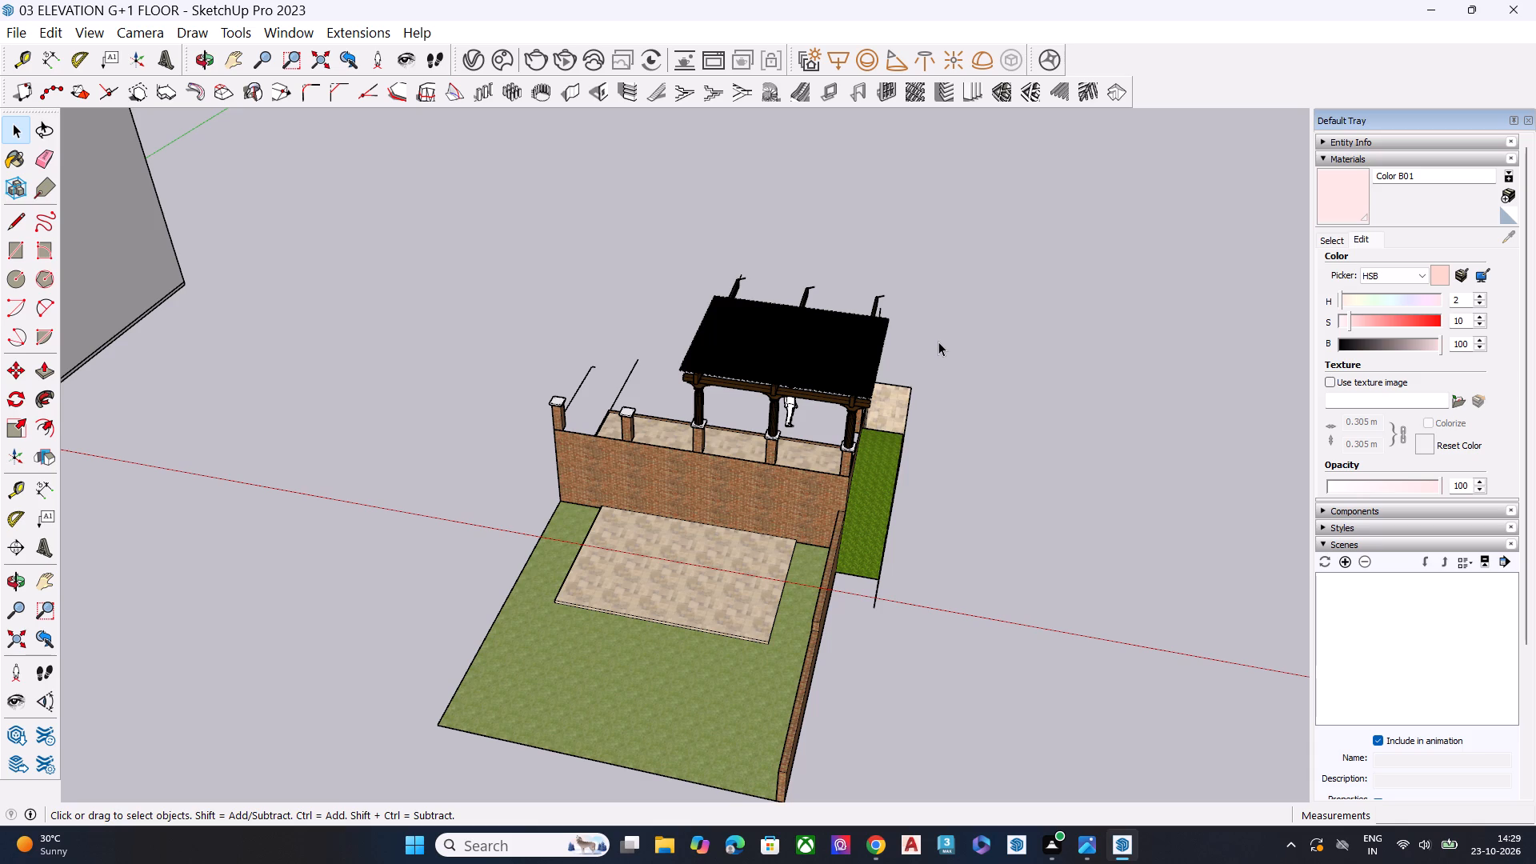
# Delete the front lawn, the paved patio and the low brick garden wall in front of the terrace.
pyautogui.scroll(-4, 747, 526)
pyautogui.moveTo(755, 554); pyautogui.dragTo(808, 647, button='middle')
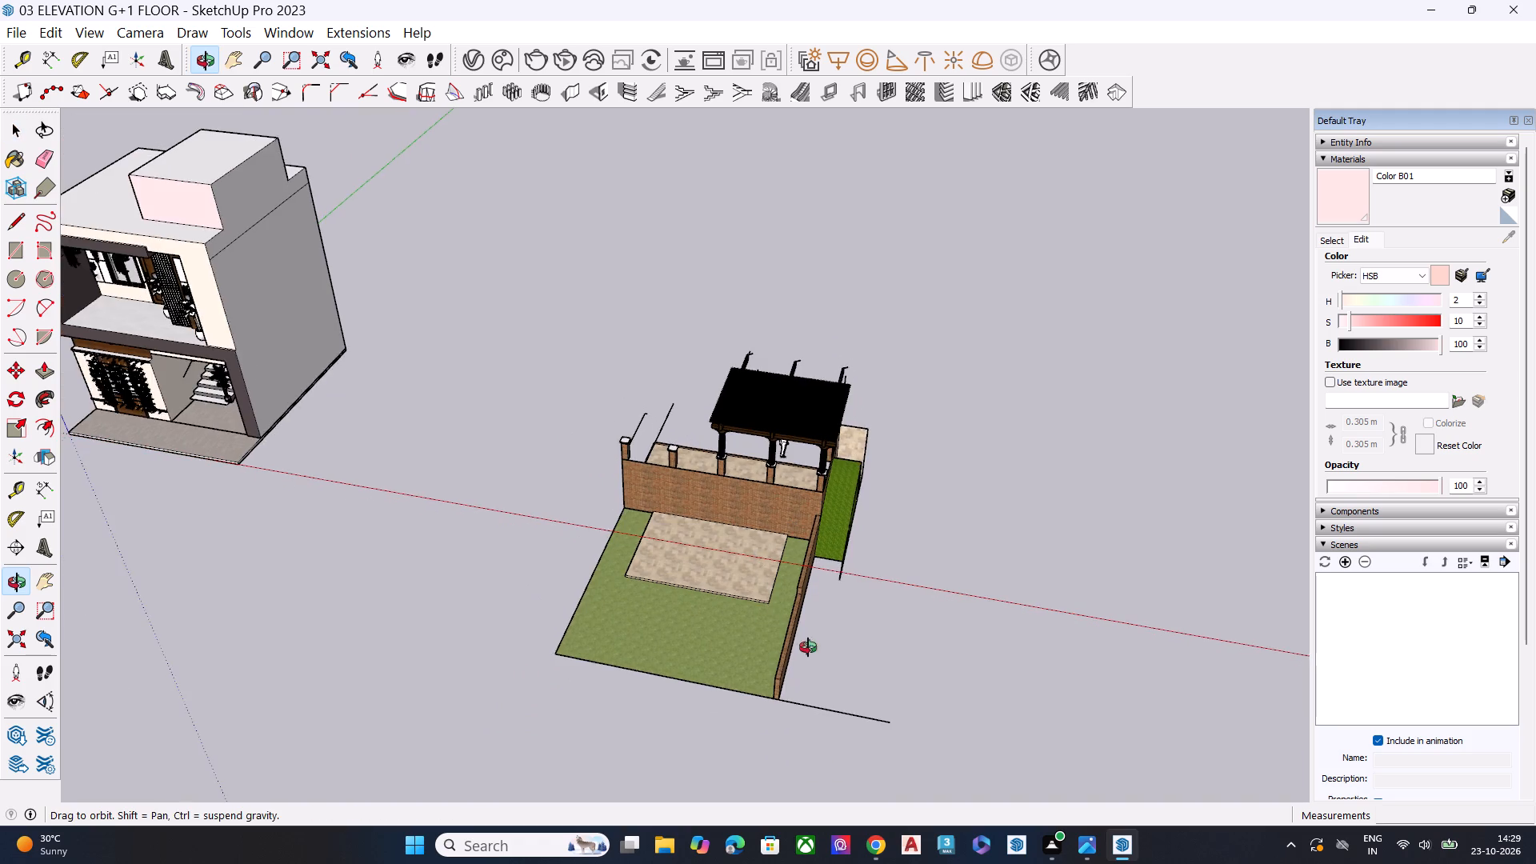
pyautogui.moveTo(808, 647); pyautogui.dragTo(869, 678, button='middle')
pyautogui.moveTo(504, 584); pyautogui.dragTo(898, 699)
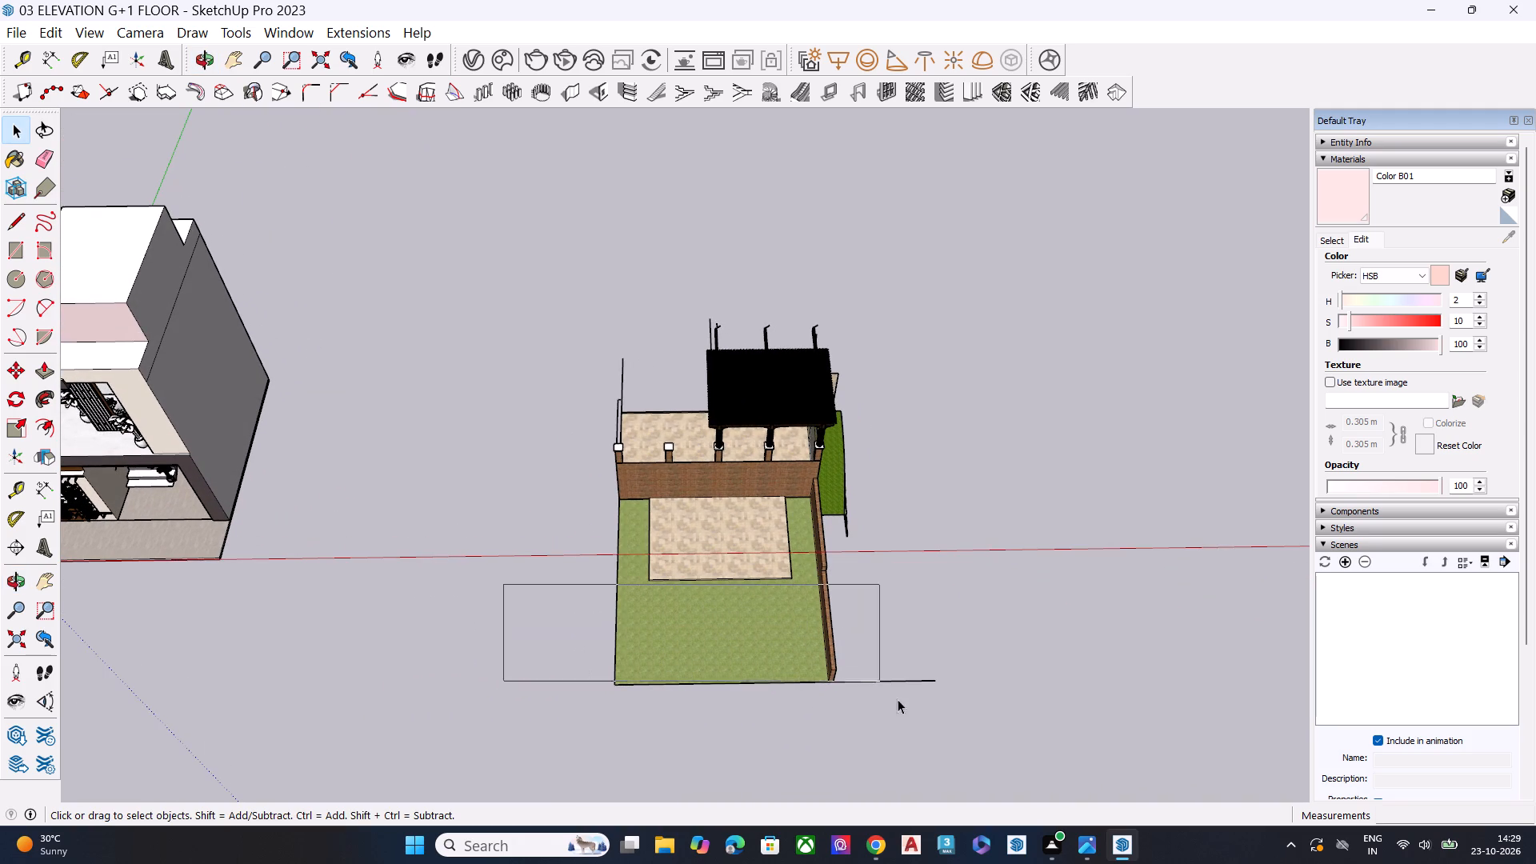
pyautogui.moveTo(898, 699); pyautogui.dragTo(1006, 723)
pyautogui.press('Delete')
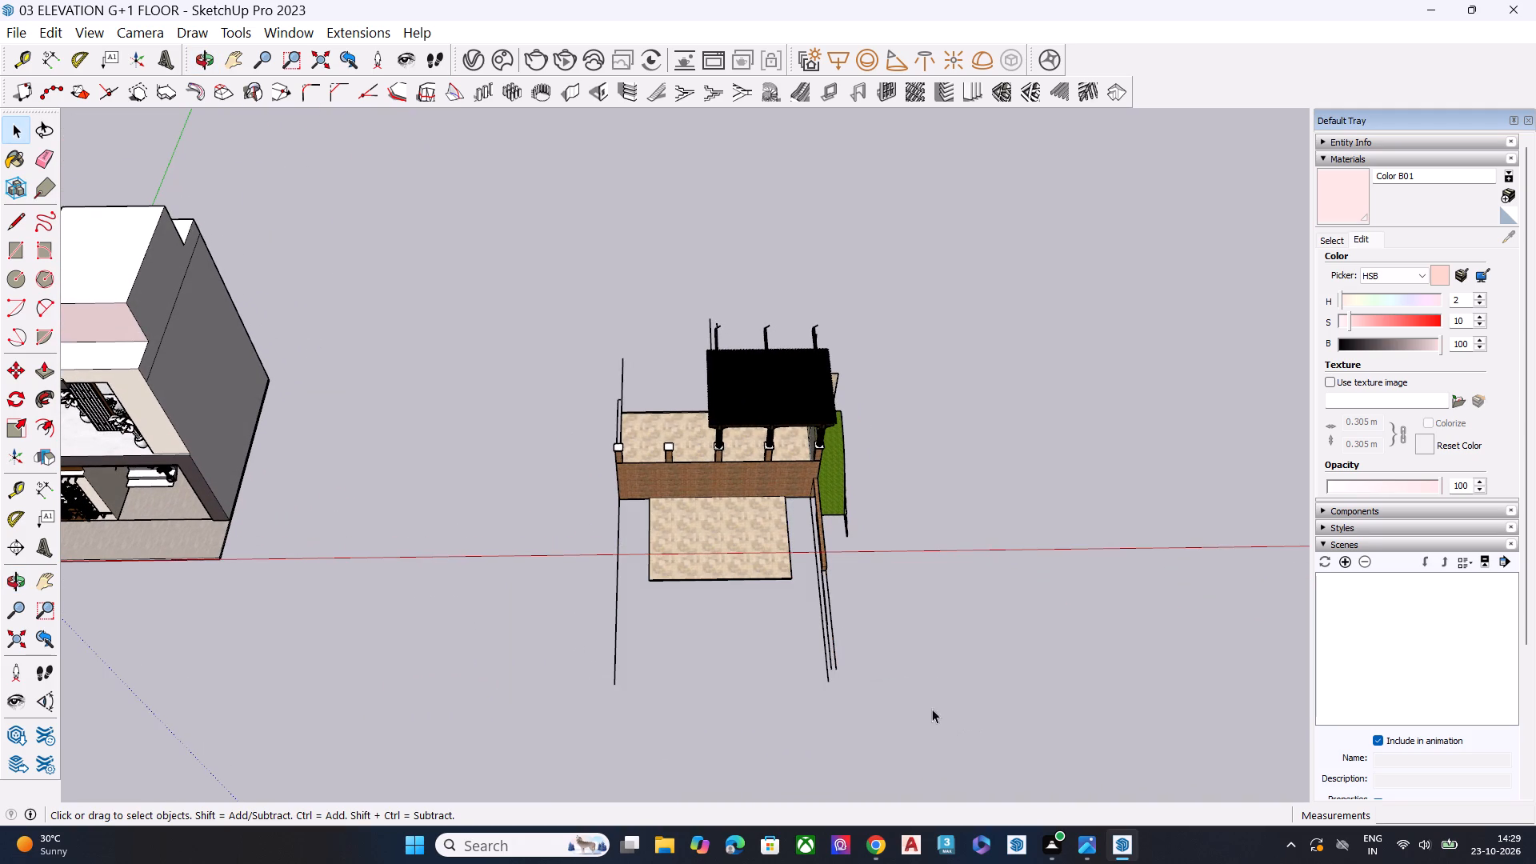
pyautogui.moveTo(907, 707); pyautogui.dragTo(544, 566)
pyautogui.press('Delete')
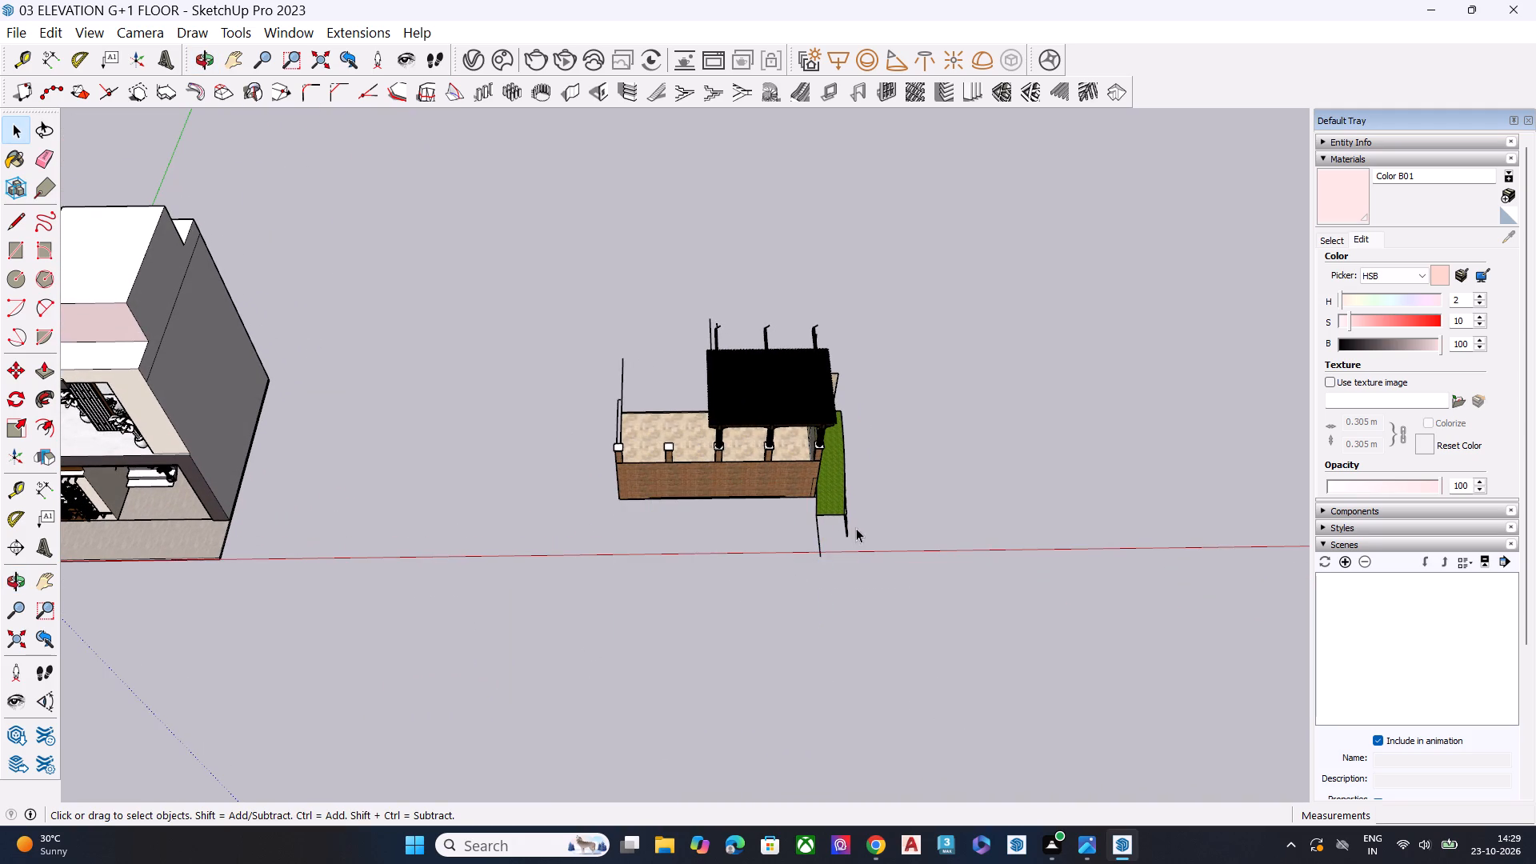
# Delete the sloped grass bed, the brick retaining wall and the paved terrace floor with one crossing selection.
pyautogui.scroll(-1, 858, 524)
pyautogui.moveTo(854, 512); pyautogui.dragTo(623, 474, button='middle')
pyautogui.scroll(9, 788, 532)
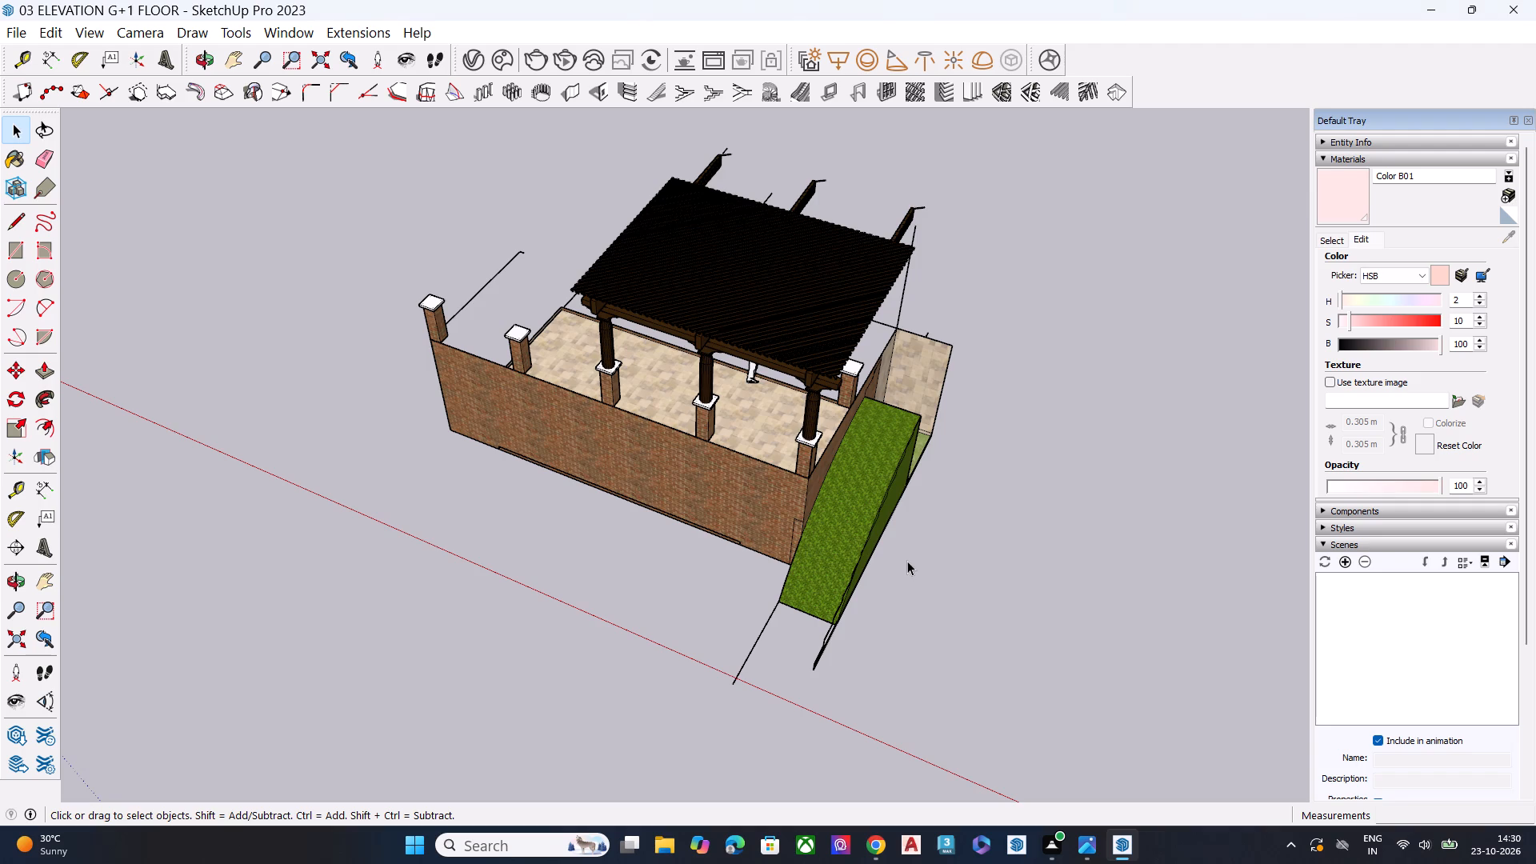
pyautogui.moveTo(907, 561); pyautogui.dragTo(634, 485)
pyautogui.press('Delete')
# Delete the leftover paved landing and the brick wall fragment beside the pergola's end column.
pyautogui.scroll(2, 935, 422)
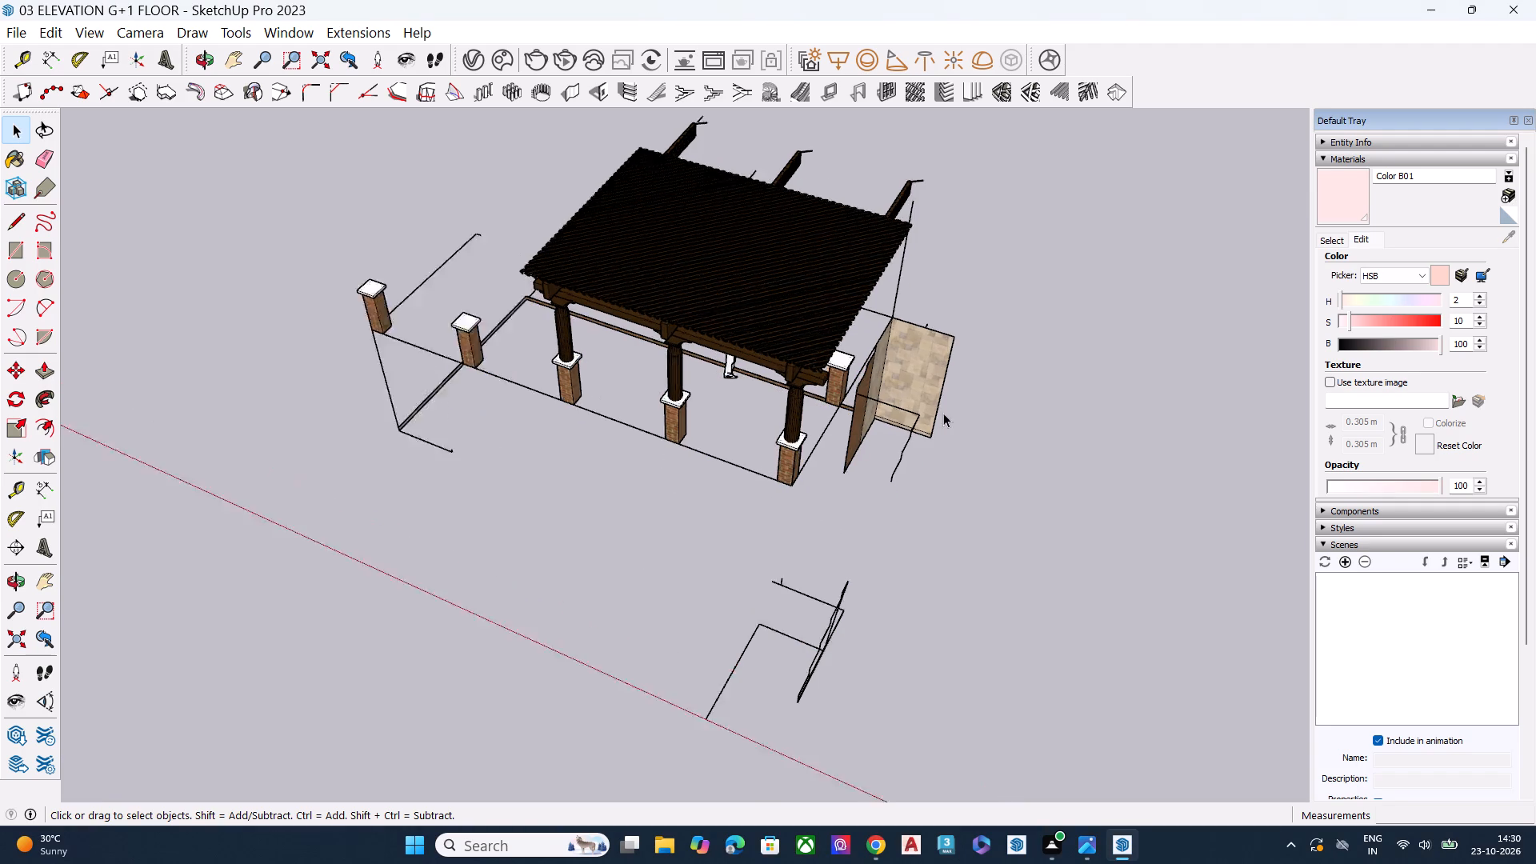
pyautogui.scroll(2, 943, 413)
pyautogui.scroll(-1, 943, 413)
pyautogui.scroll(3, 943, 413)
pyautogui.moveTo(854, 571); pyautogui.dragTo(899, 366, button='middle')
pyautogui.scroll(-1, 856, 563)
pyautogui.scroll(6, 899, 366)
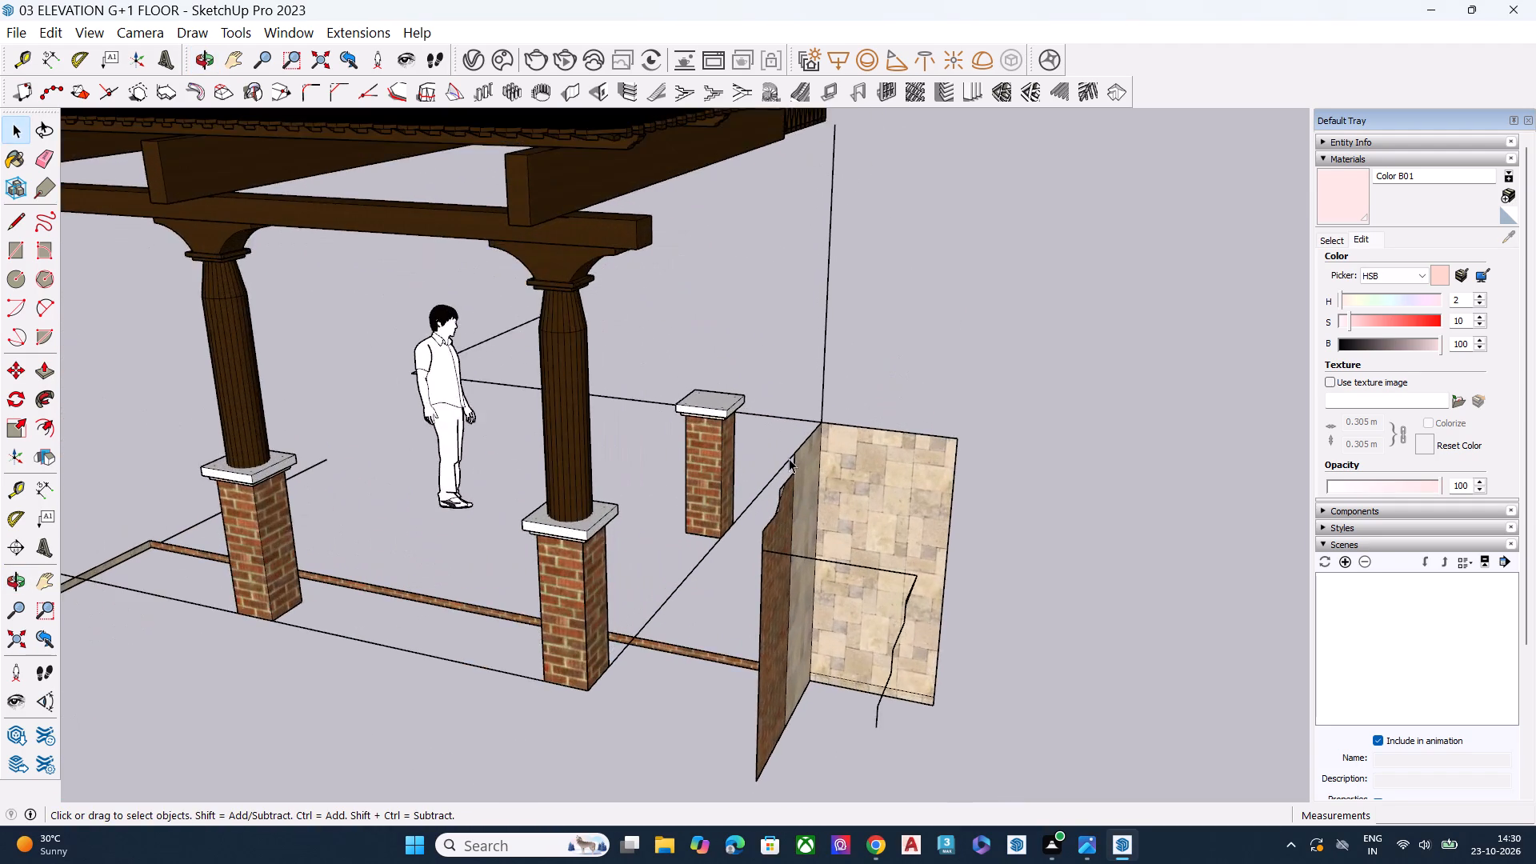
pyautogui.moveTo(775, 369); pyautogui.dragTo(983, 794)
pyautogui.press('Delete')
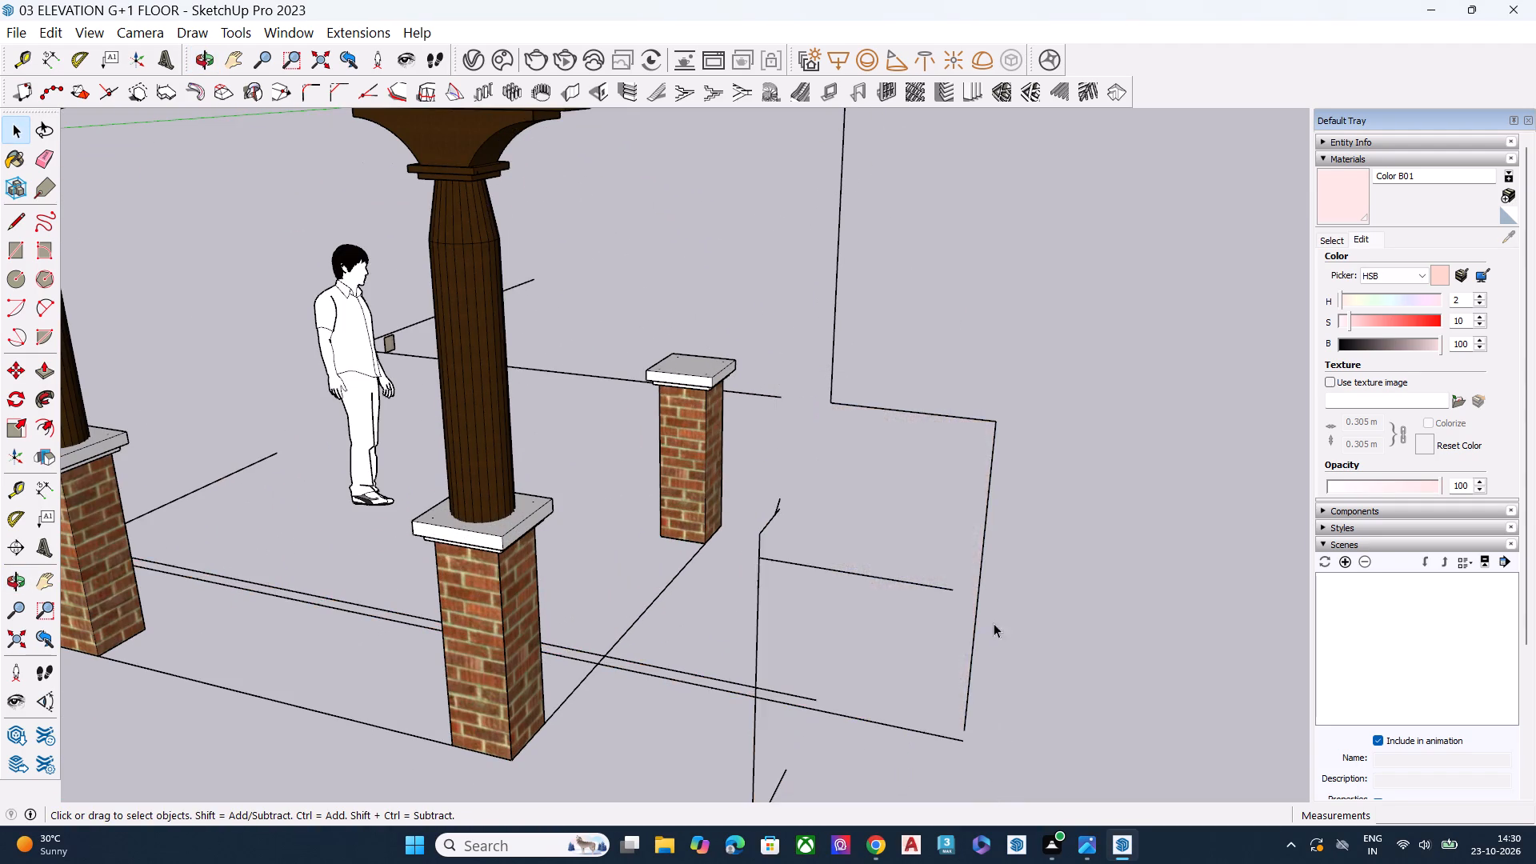
# Delete the floor edge between the end column's brick base and the rear pier, plus the leftover landing edge.
pyautogui.scroll(-9, 946, 561)
pyautogui.moveTo(858, 642); pyautogui.dragTo(830, 502, button='middle')
pyautogui.scroll(4, 849, 543)
pyautogui.click(809, 606)
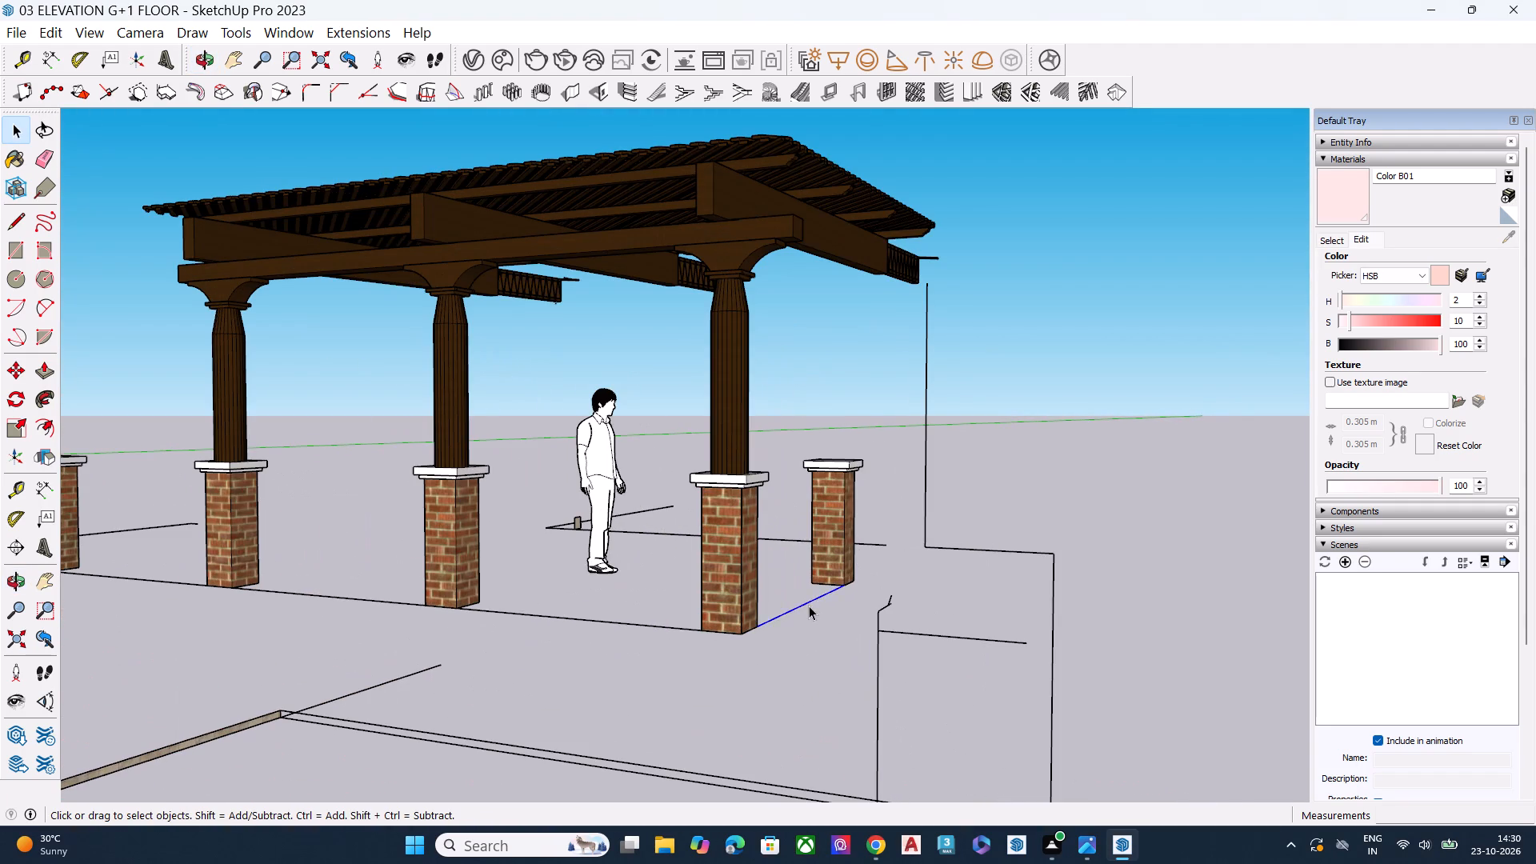
pyautogui.press('Delete')
pyautogui.moveTo(909, 419); pyautogui.dragTo(1109, 704)
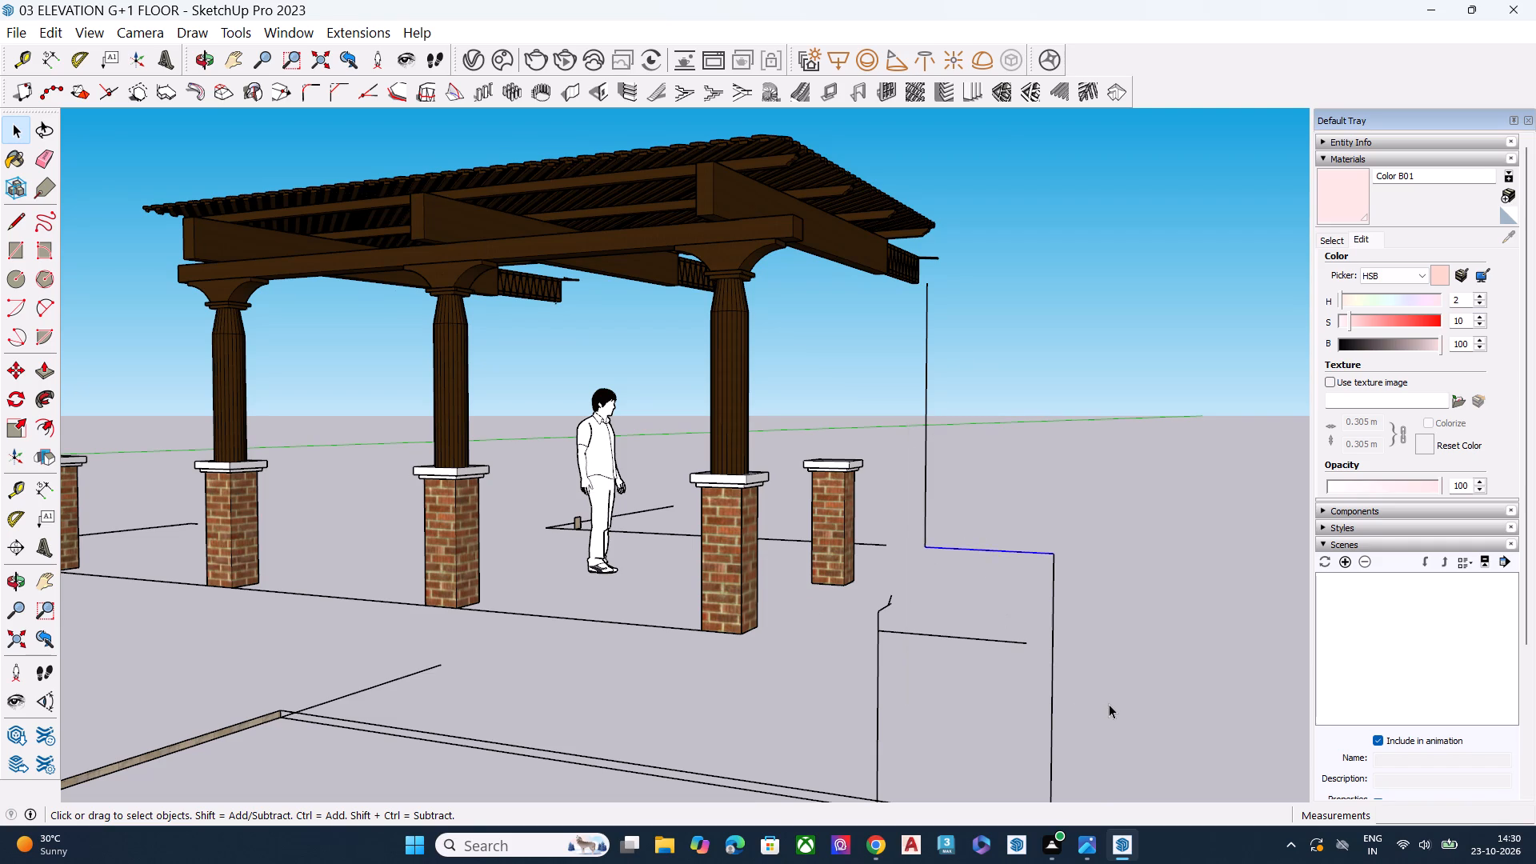
pyautogui.press('Delete')
# Delete the loose base edges below the pergola and the stray vertical lines beyond its end column.
pyautogui.scroll(-1, 1006, 601)
pyautogui.moveTo(992, 599); pyautogui.dragTo(1086, 539, button='middle')
pyautogui.scroll(-7, 986, 564)
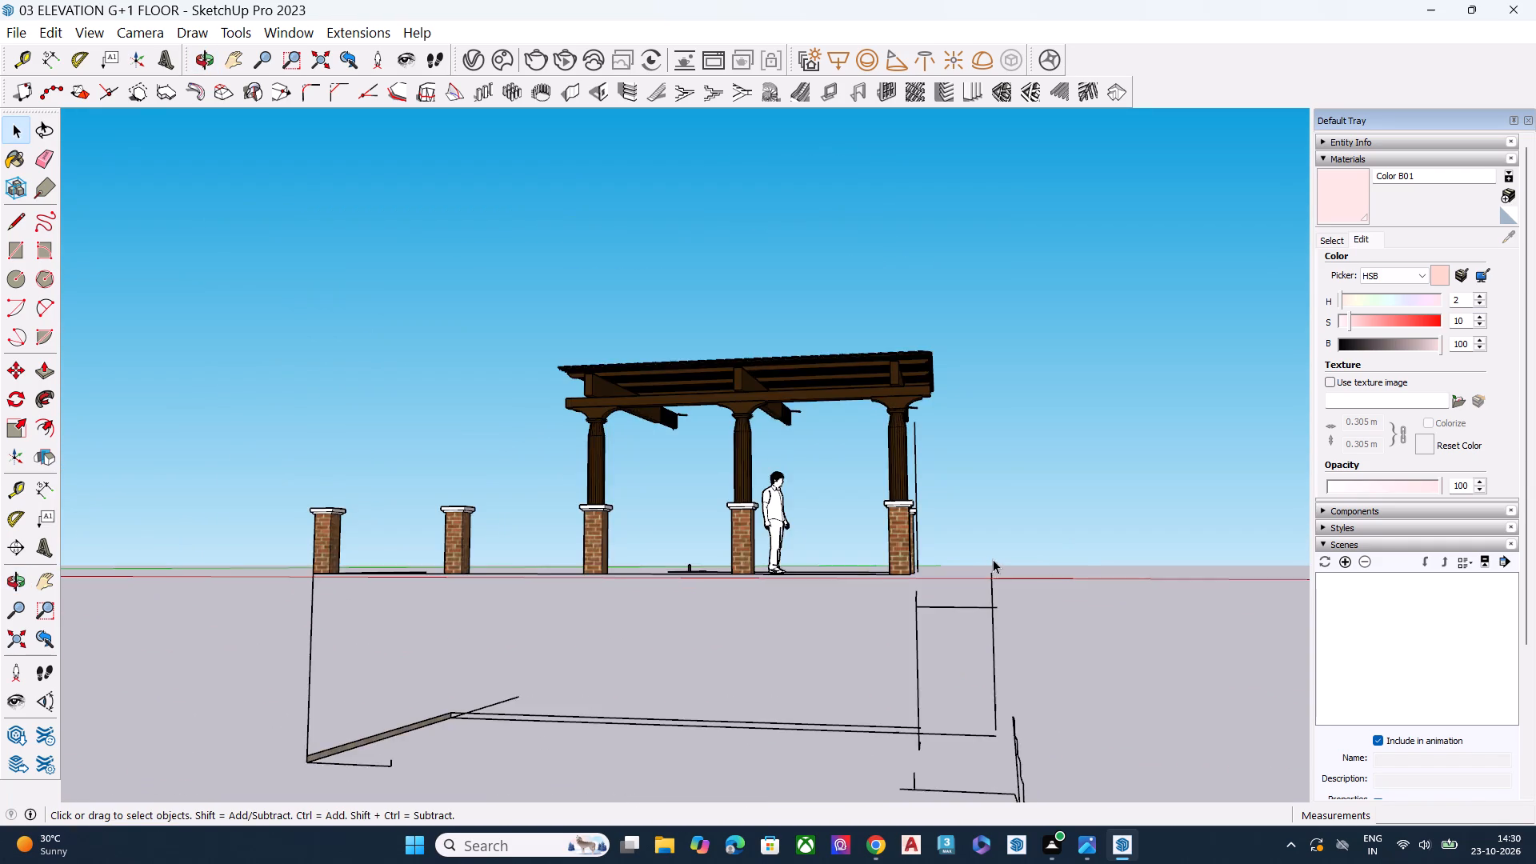
pyautogui.scroll(-1, 931, 497)
pyautogui.scroll(1, 931, 496)
pyautogui.scroll(-8, 931, 496)
pyautogui.moveTo(462, 584); pyautogui.dragTo(1100, 750)
pyautogui.press('Delete')
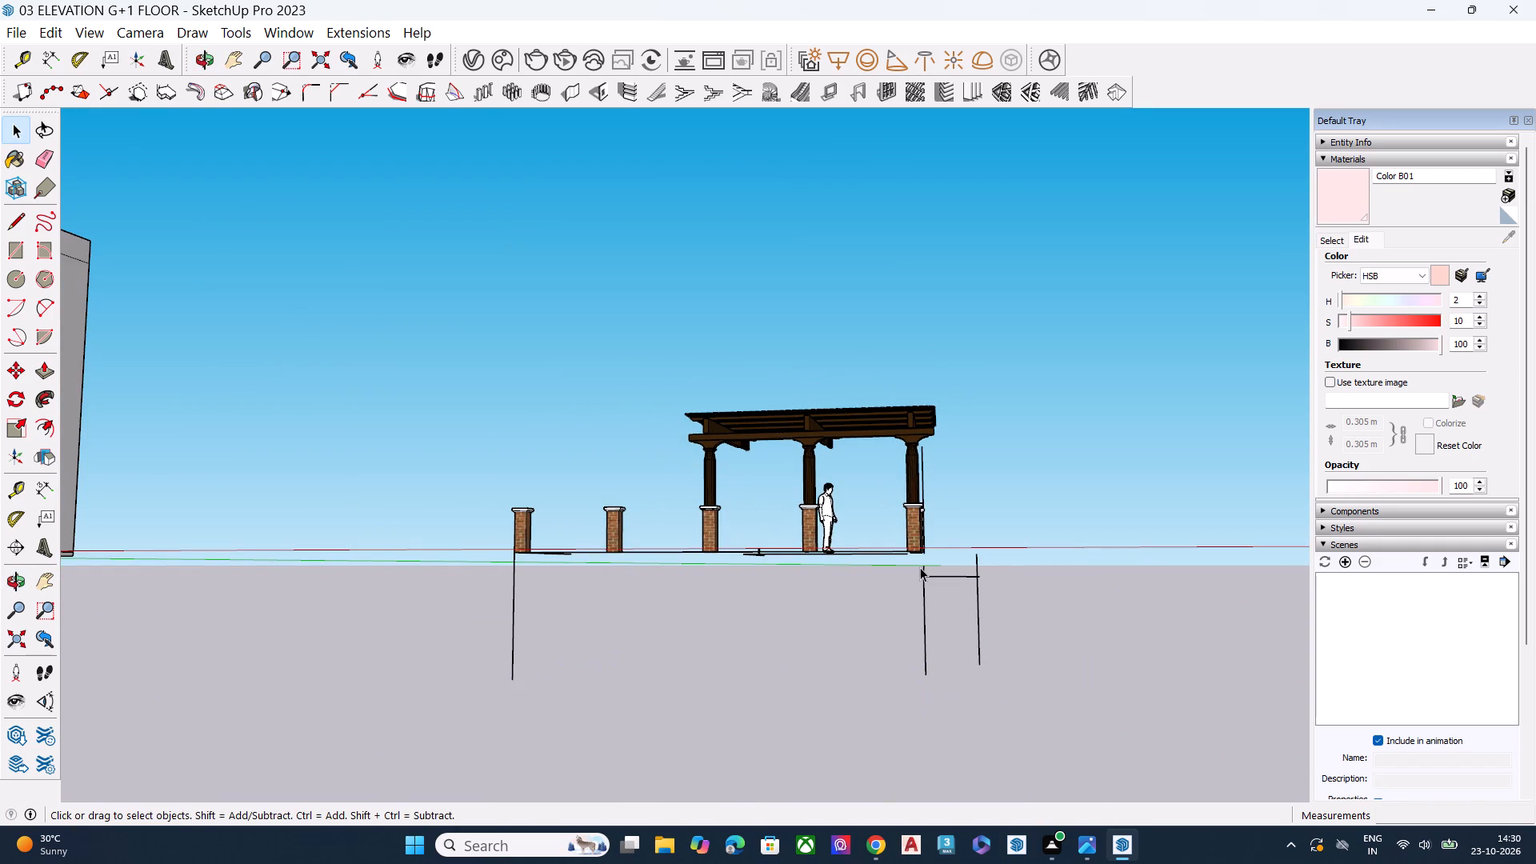
pyautogui.scroll(6, 922, 566)
pyautogui.moveTo(890, 552); pyautogui.dragTo(1106, 775)
pyautogui.press('Delete')
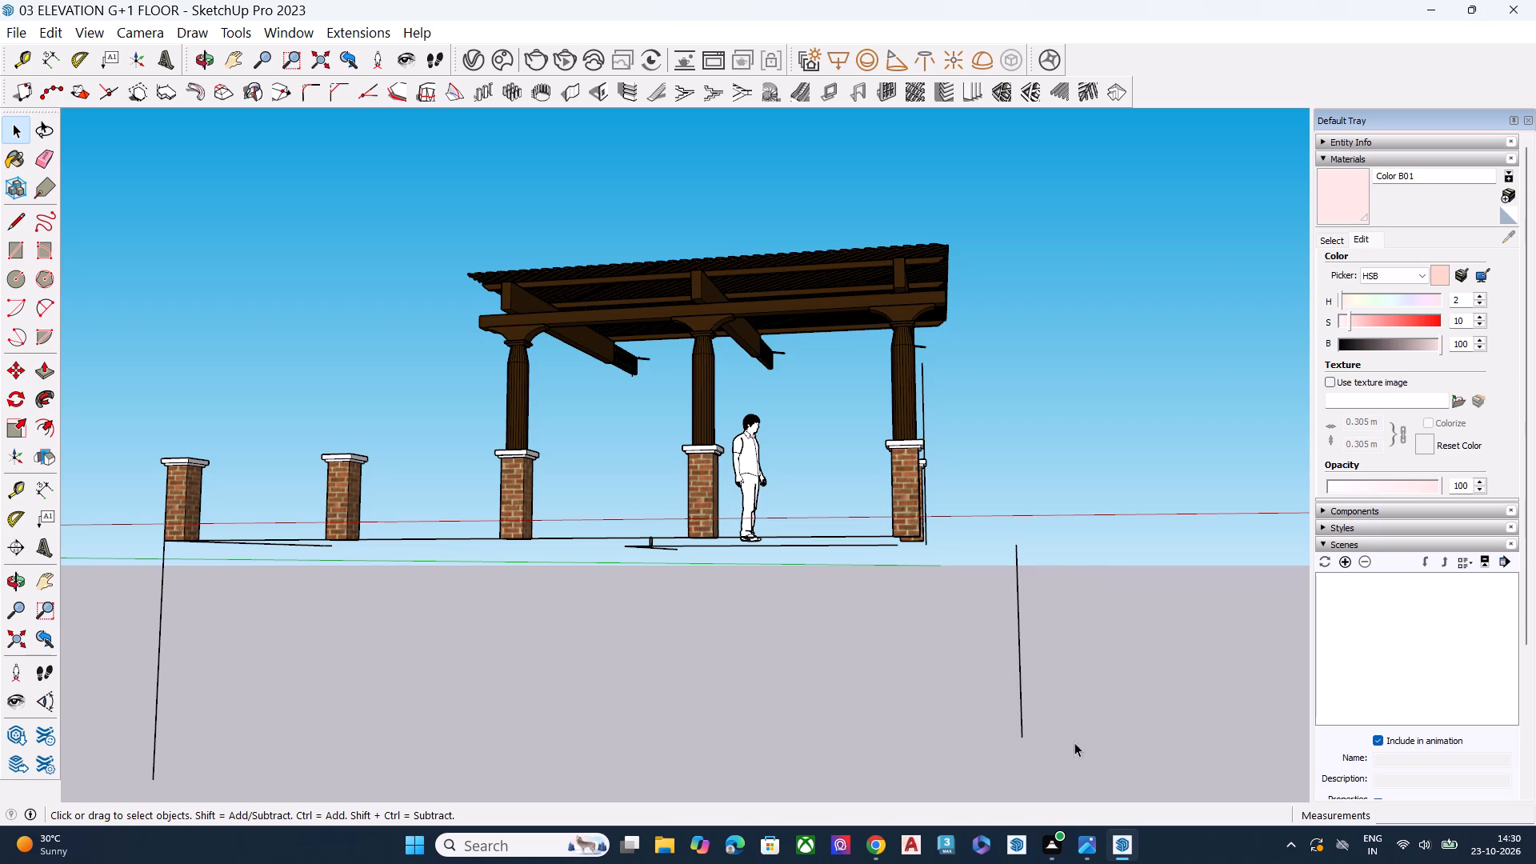
pyautogui.moveTo(996, 525); pyautogui.dragTo(1088, 794)
pyautogui.press('Delete')
# Delete the two freestanding brick piers in line with the pergola's front columns.
pyautogui.scroll(-4, 309, 581)
pyautogui.moveTo(306, 558); pyautogui.dragTo(561, 715, button='middle')
pyautogui.moveTo(170, 539); pyautogui.dragTo(379, 551)
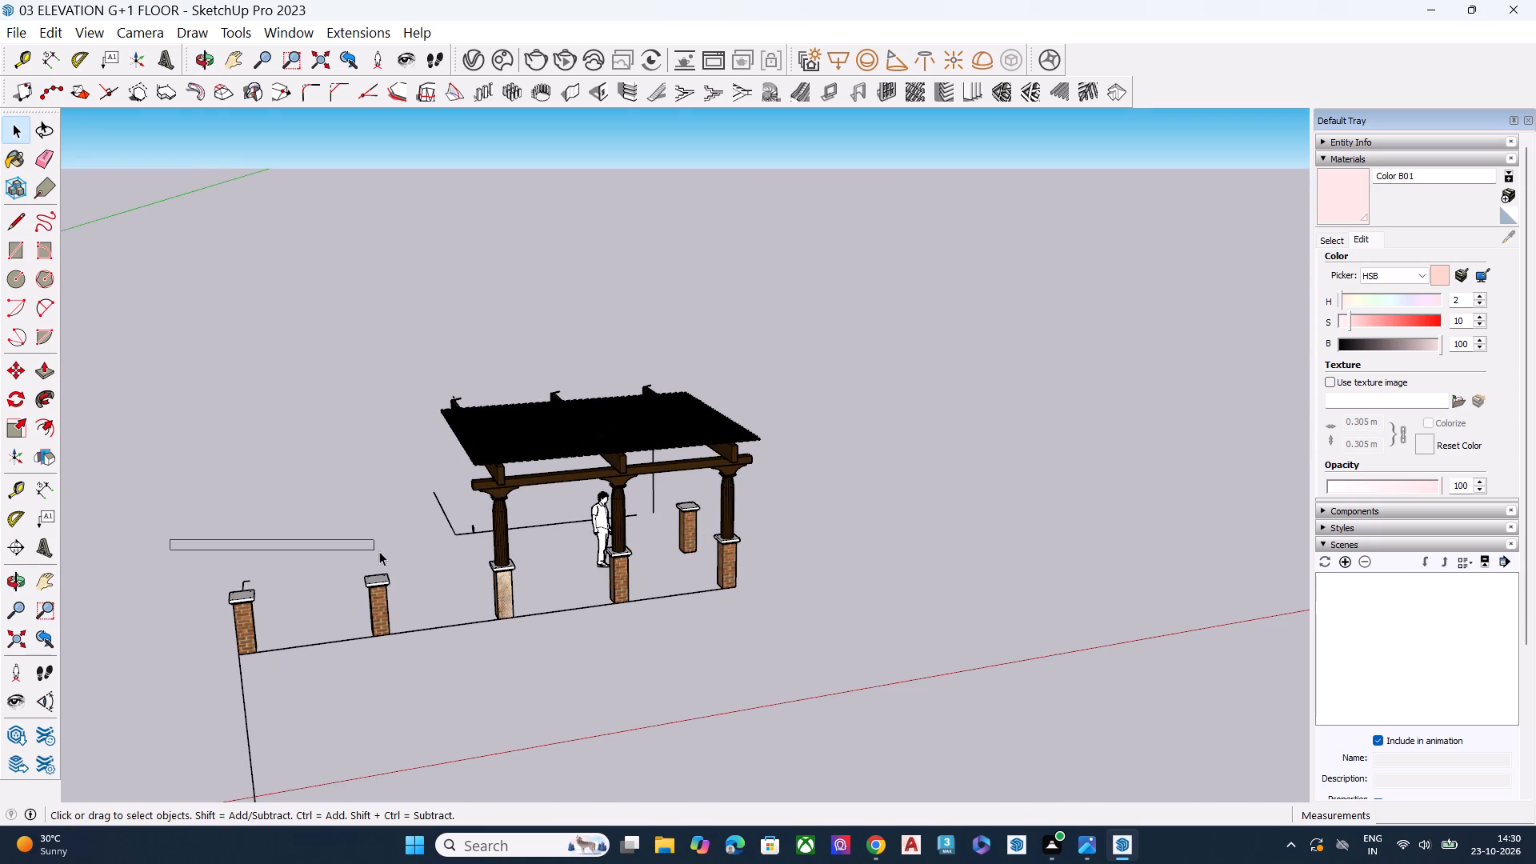
pyautogui.moveTo(379, 551); pyautogui.dragTo(439, 735)
pyautogui.press('Delete')
# Delete the leftover vertical edge and the floor line segments extending past the pergola where the freestanding piers stood.
pyautogui.scroll(-2, 377, 630)
pyautogui.scroll(1, 376, 630)
pyautogui.scroll(-3, 376, 630)
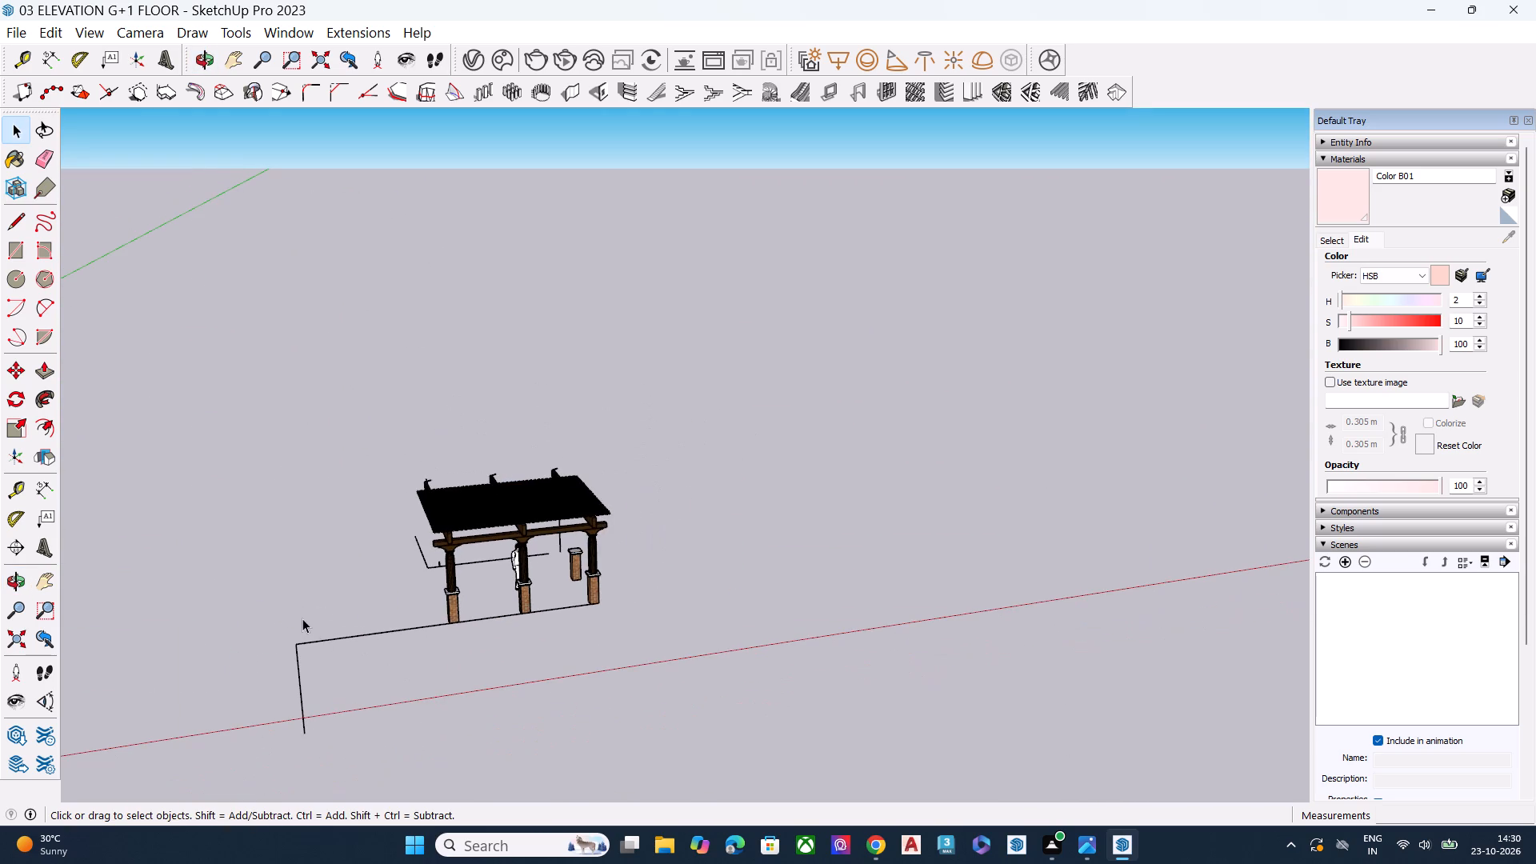
pyautogui.moveTo(210, 601); pyautogui.dragTo(390, 776)
pyautogui.press('Delete')
pyautogui.scroll(6, 336, 670)
pyautogui.moveTo(265, 577); pyautogui.dragTo(487, 714)
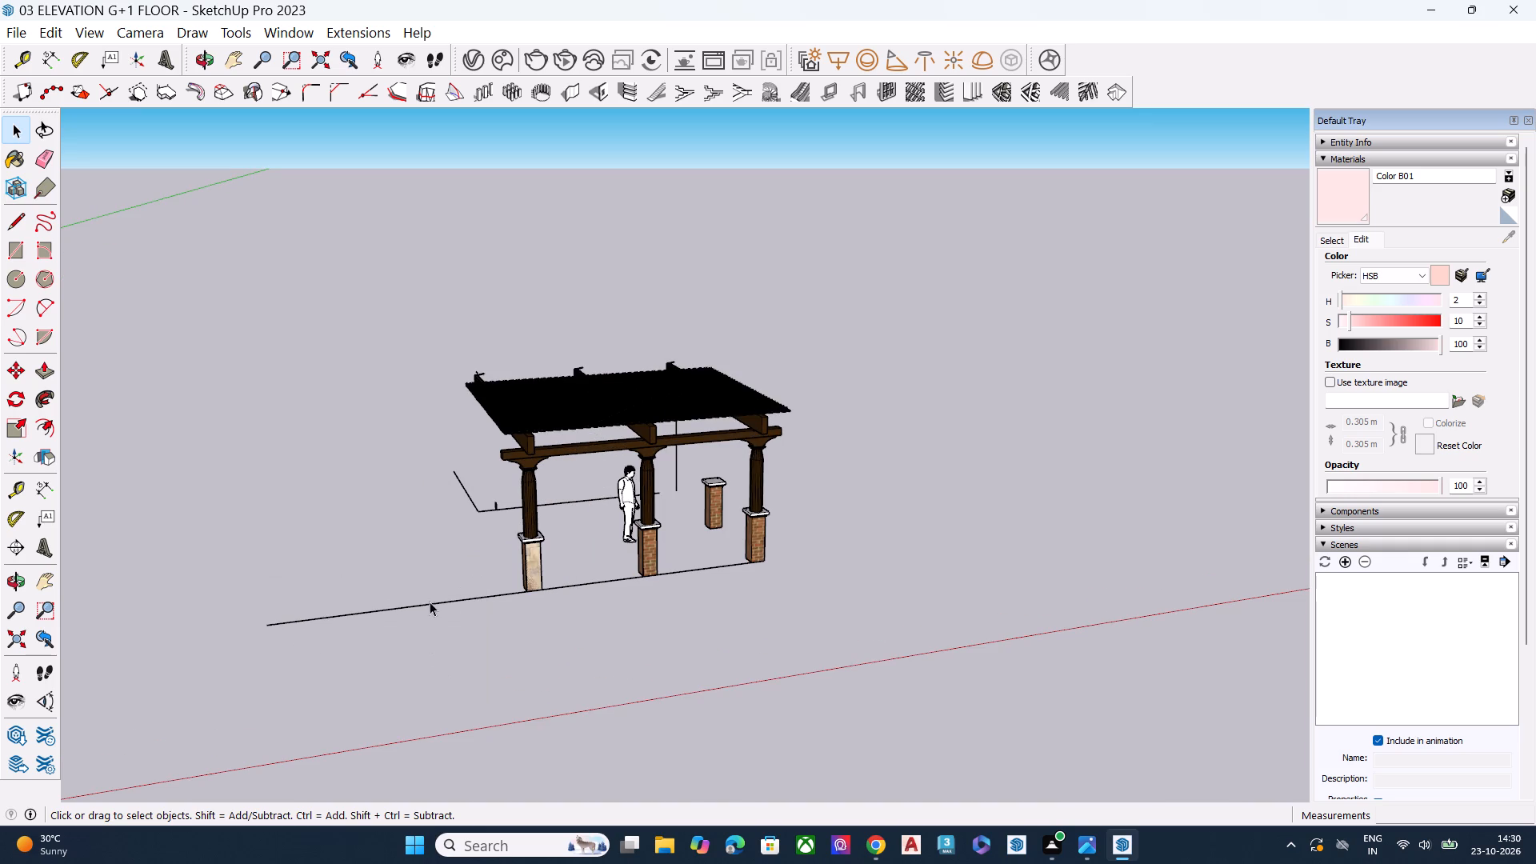
pyautogui.click(431, 599)
pyautogui.click(440, 605)
pyautogui.press('Delete')
pyautogui.click(458, 599)
pyautogui.press('Delete')
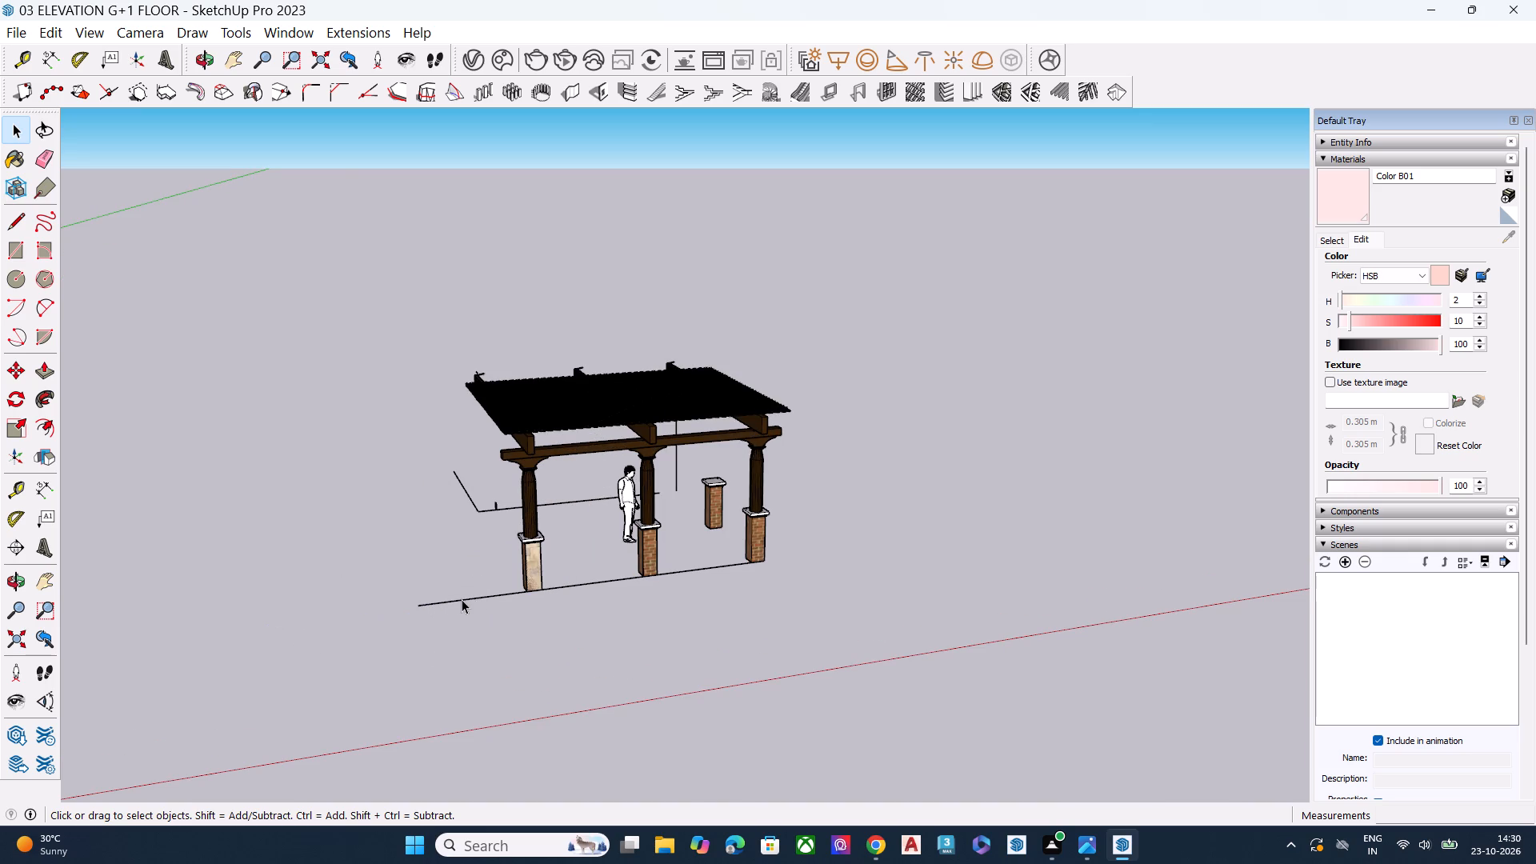
pyautogui.click(476, 601)
pyautogui.press('Delete')
# Delete the brick pedestal under the pergola's first end column along with the loose floor edges around it.
pyautogui.scroll(6, 595, 558)
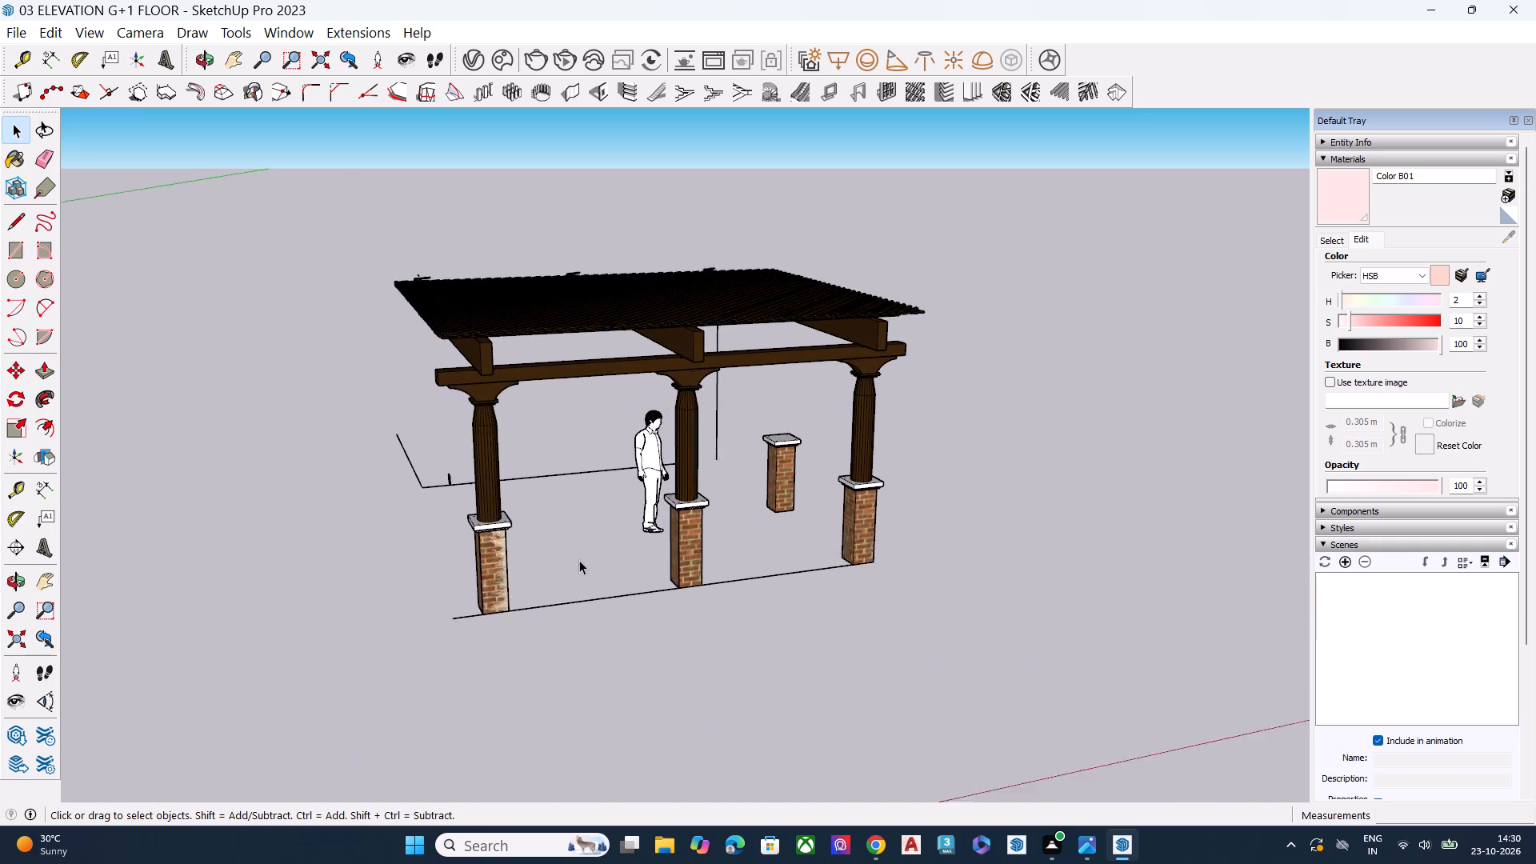
pyautogui.scroll(1, 579, 560)
pyautogui.moveTo(420, 540); pyautogui.dragTo(580, 643)
pyautogui.press('Delete')
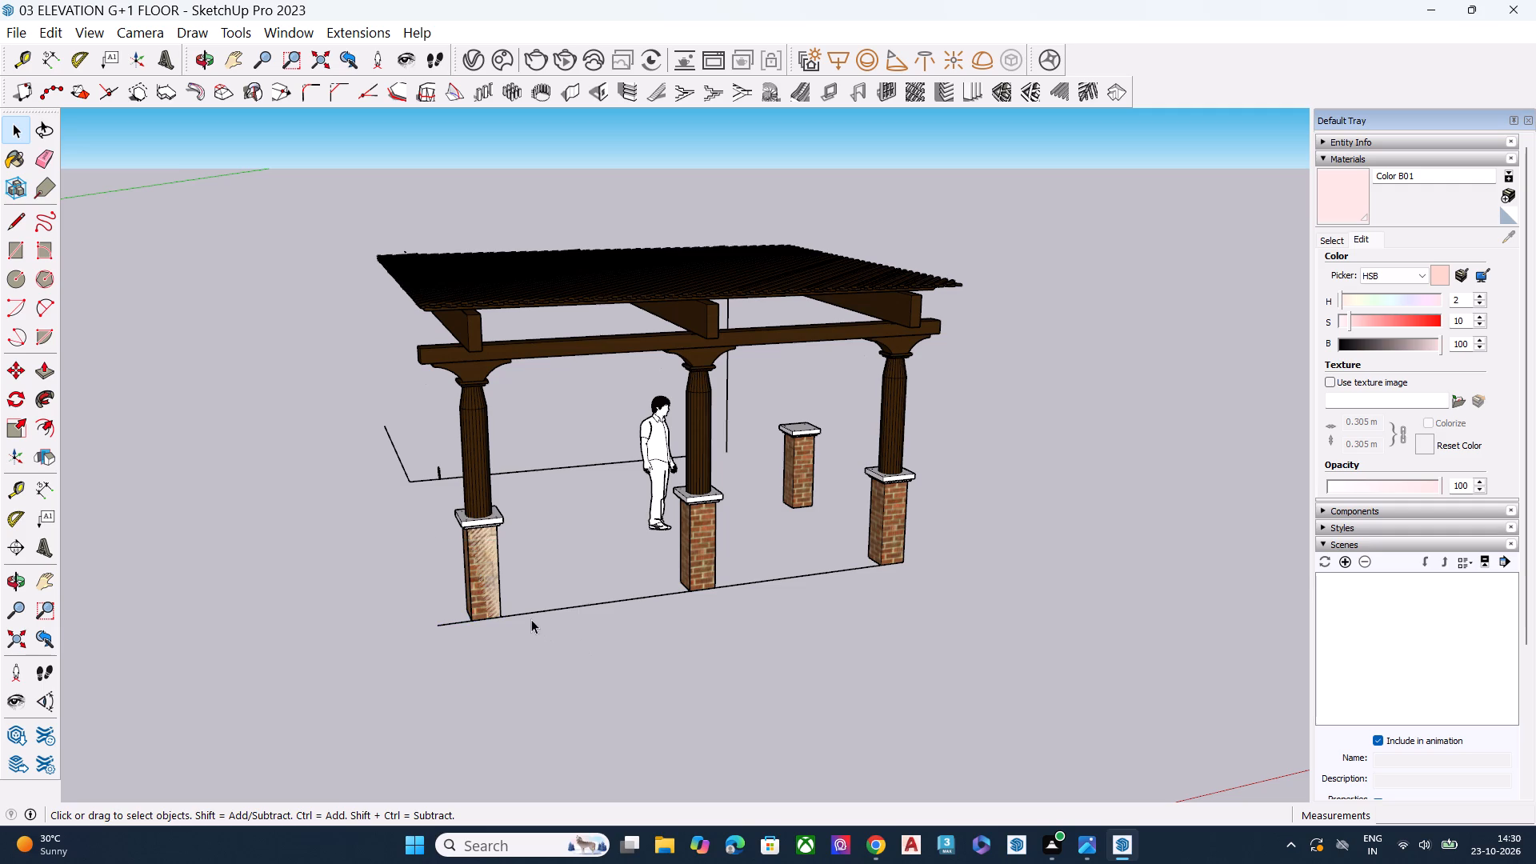
pyautogui.scroll(1, 491, 592)
pyautogui.moveTo(485, 575); pyautogui.dragTo(463, 441, button='middle')
pyautogui.moveTo(409, 482); pyautogui.dragTo(552, 581)
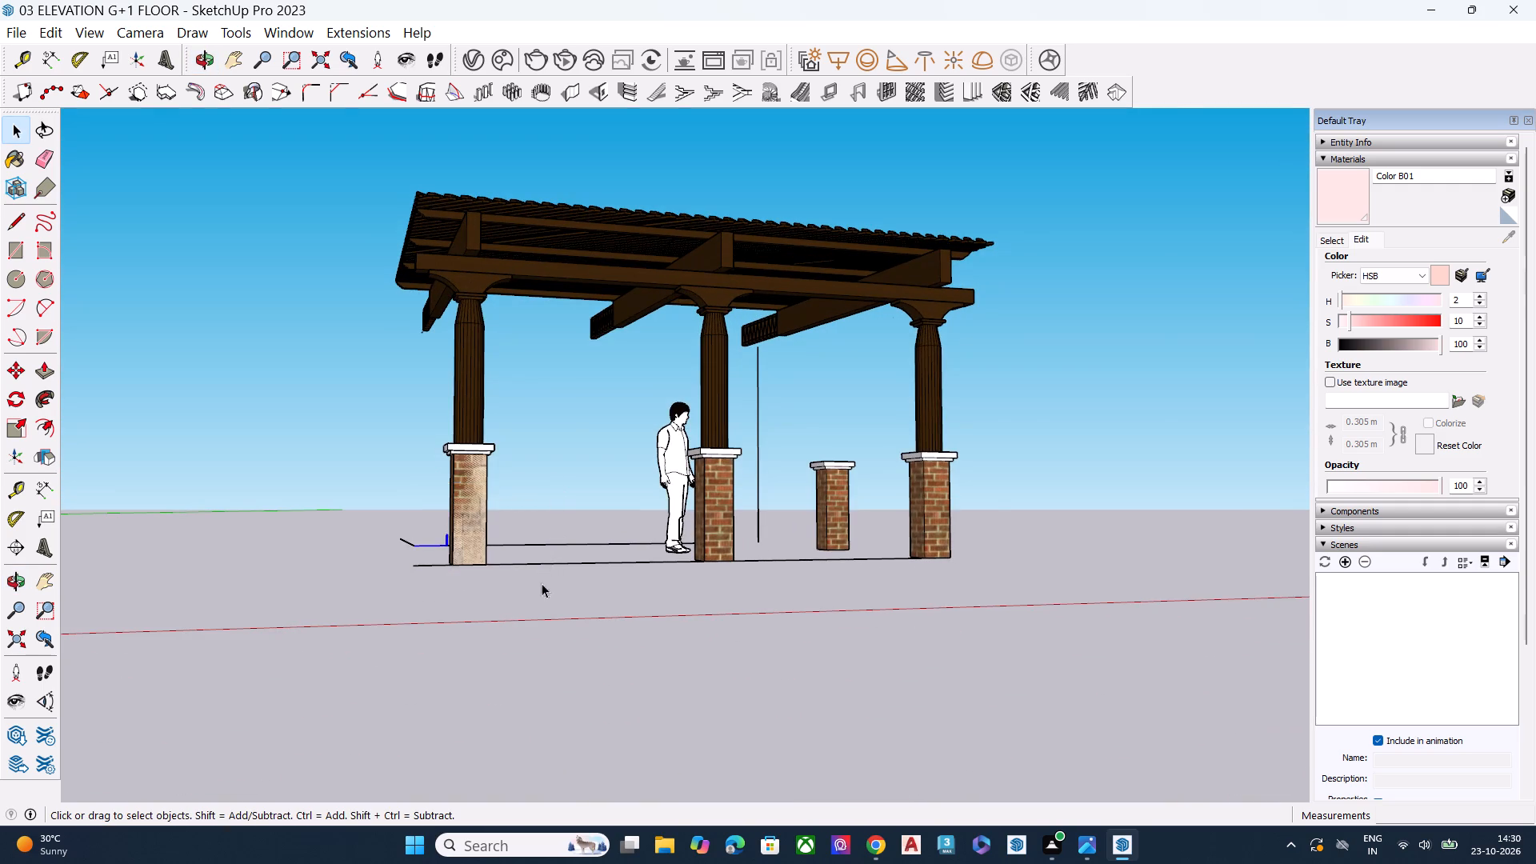
pyautogui.scroll(8, 471, 537)
pyautogui.moveTo(550, 630); pyautogui.dragTo(334, 450)
pyautogui.press('Delete')
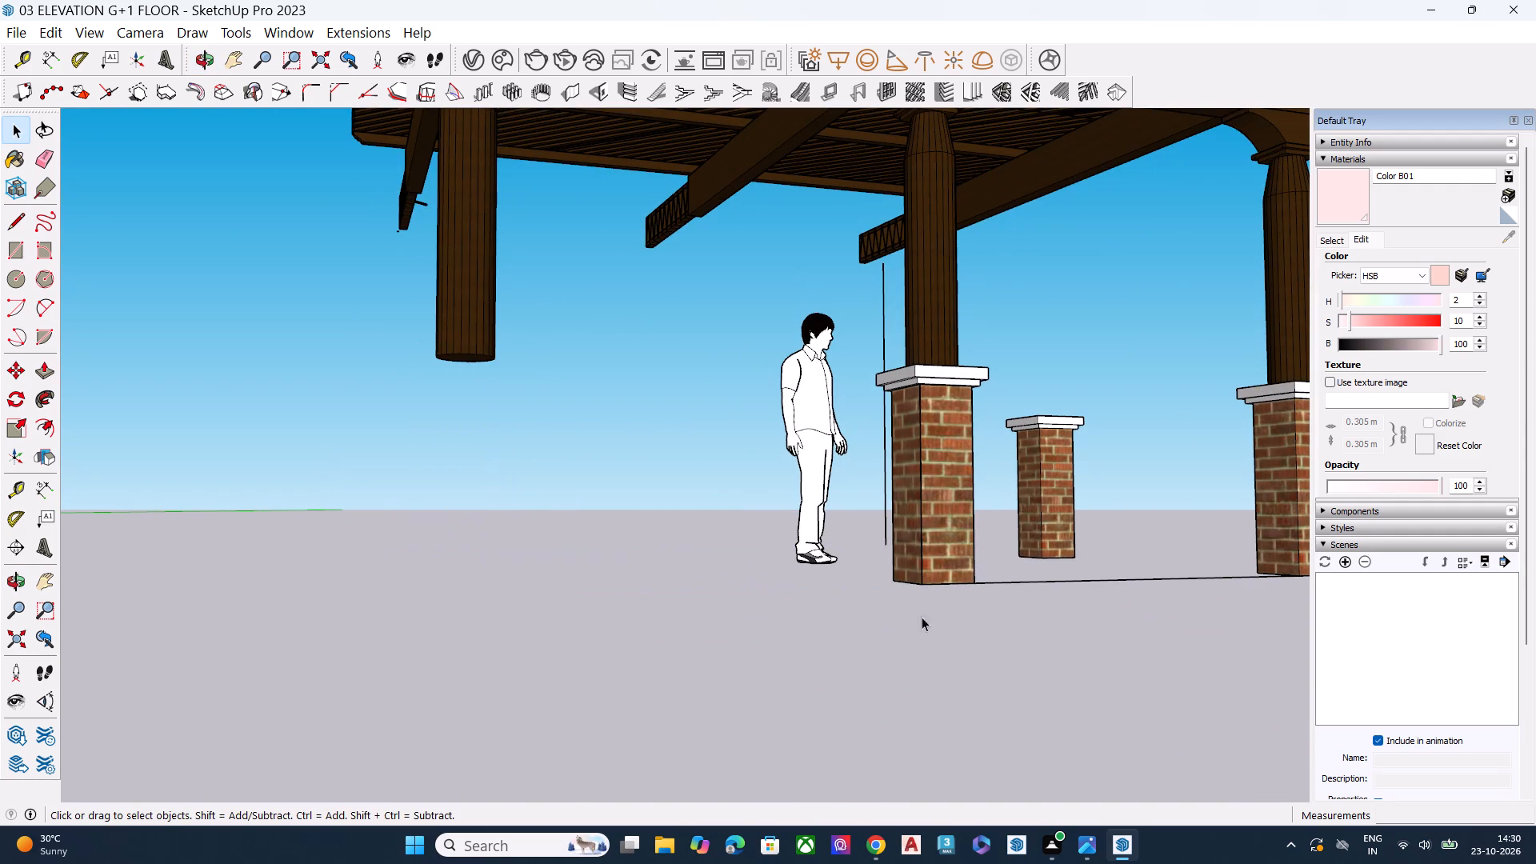
# Delete the brick pedestals under the other two columns, the rear brick pier and the floor edge joining them.
pyautogui.scroll(1, 620, 557)
pyautogui.scroll(-4, 584, 557)
pyautogui.moveTo(978, 605); pyautogui.dragTo(674, 562, button='middle')
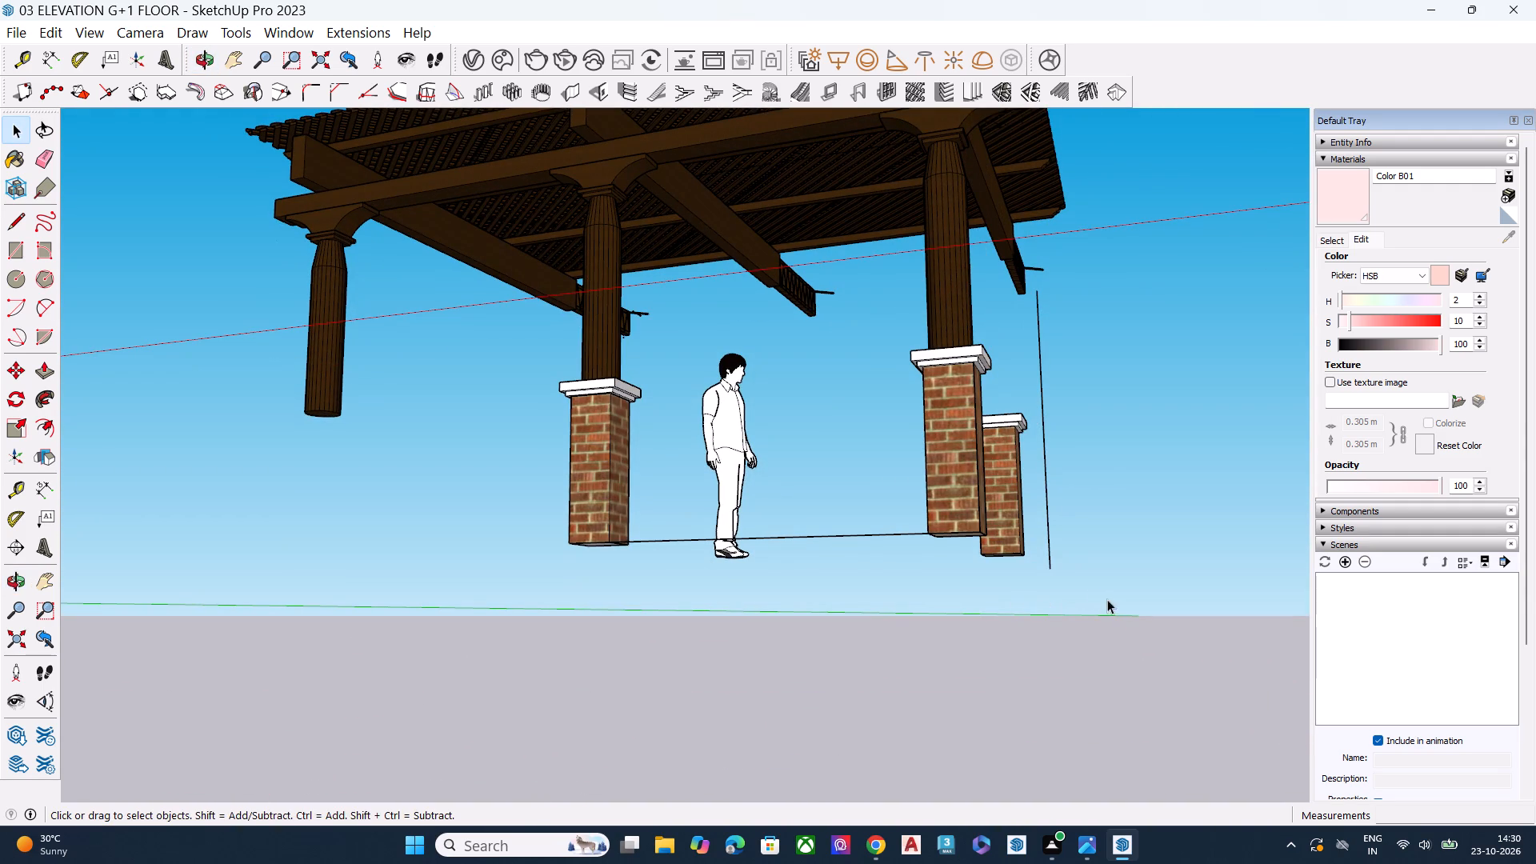
pyautogui.moveTo(1109, 599); pyautogui.dragTo(838, 450)
pyautogui.press('Delete')
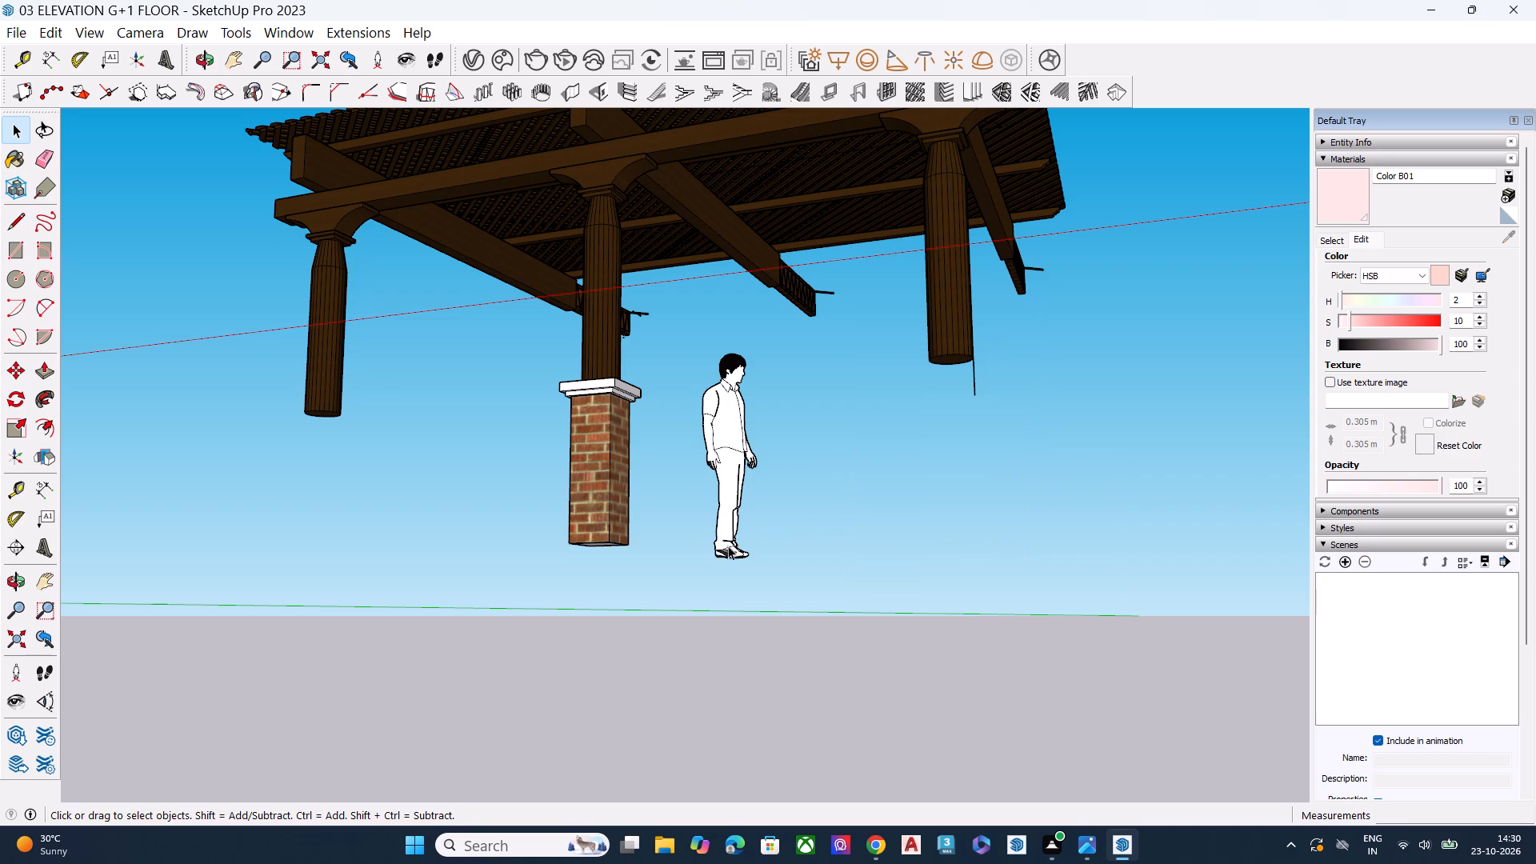
pyautogui.moveTo(658, 566); pyautogui.dragTo(510, 408)
pyautogui.press('Delete')
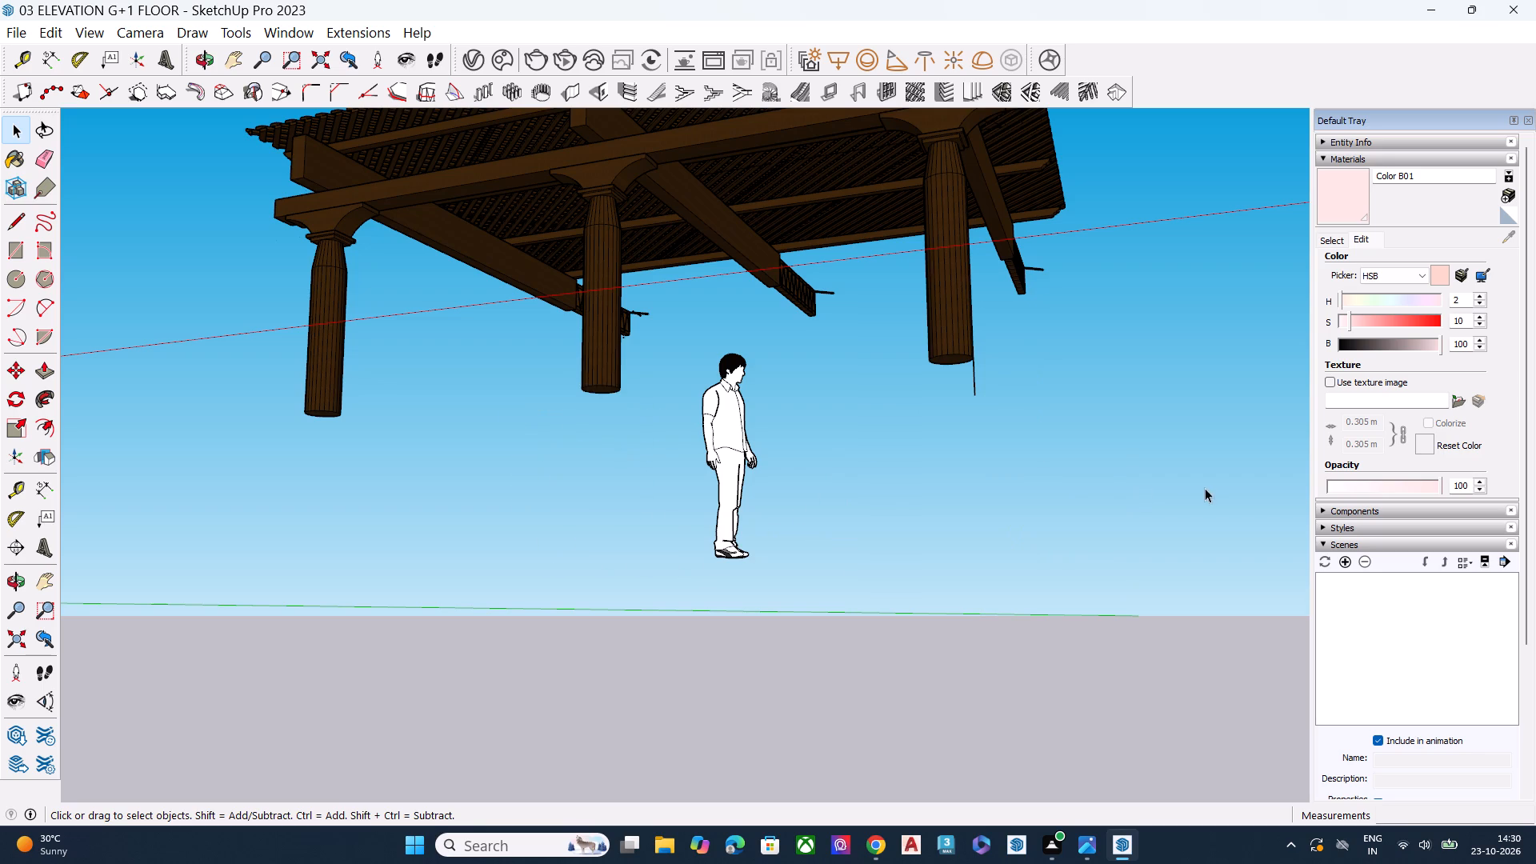
# Delete the last stray vertical edge beside the pergola's end column.
pyautogui.scroll(4, 1061, 400)
pyautogui.scroll(-1, 1002, 386)
pyautogui.scroll(1, 995, 387)
pyautogui.click(966, 374)
pyautogui.press('Delete')
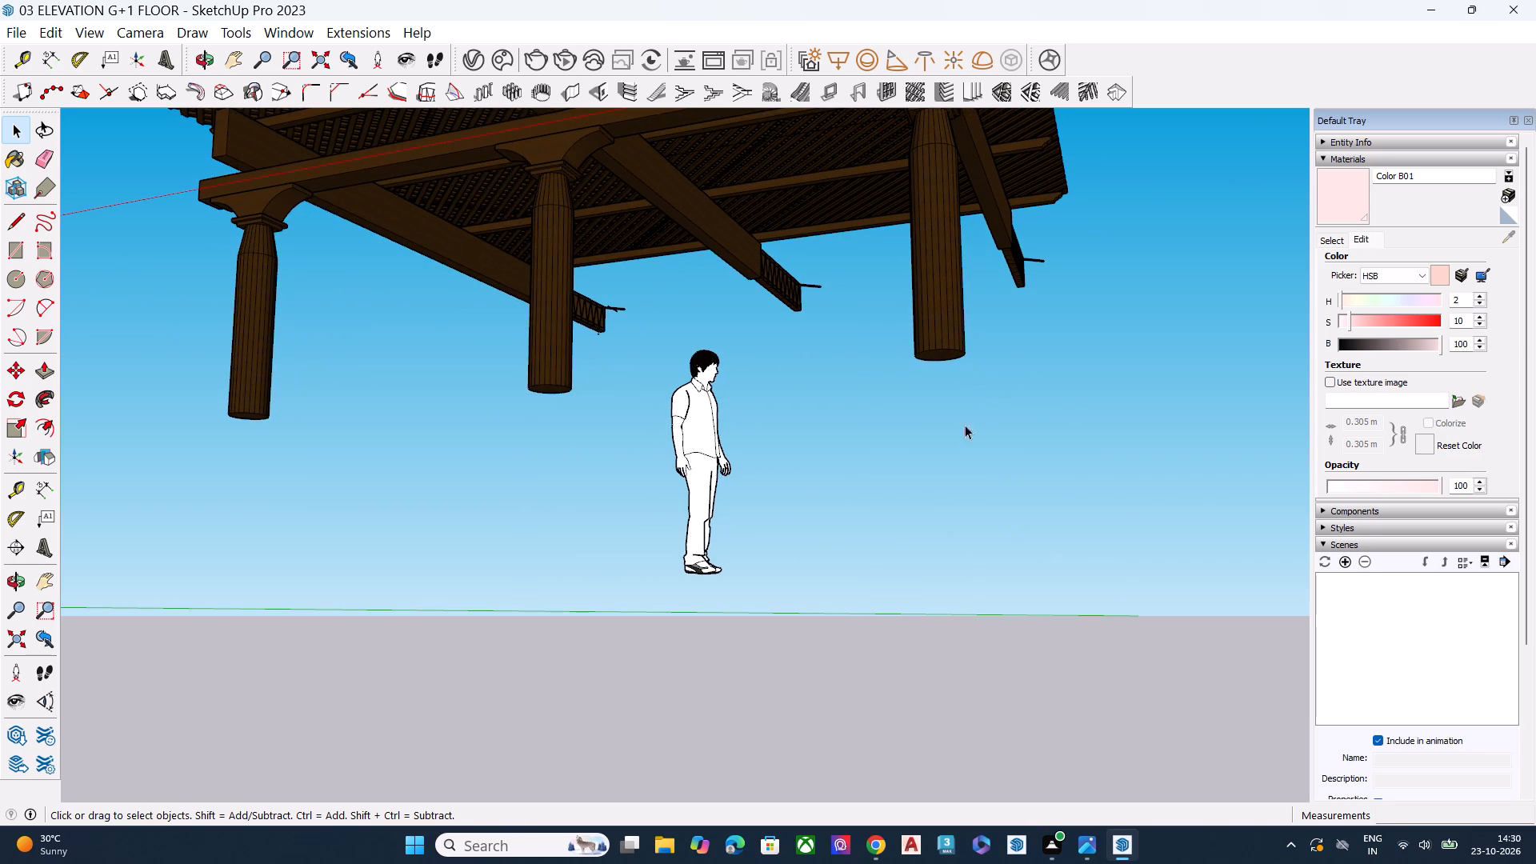
pyautogui.moveTo(1114, 392); pyautogui.dragTo(1036, 570, button='middle')
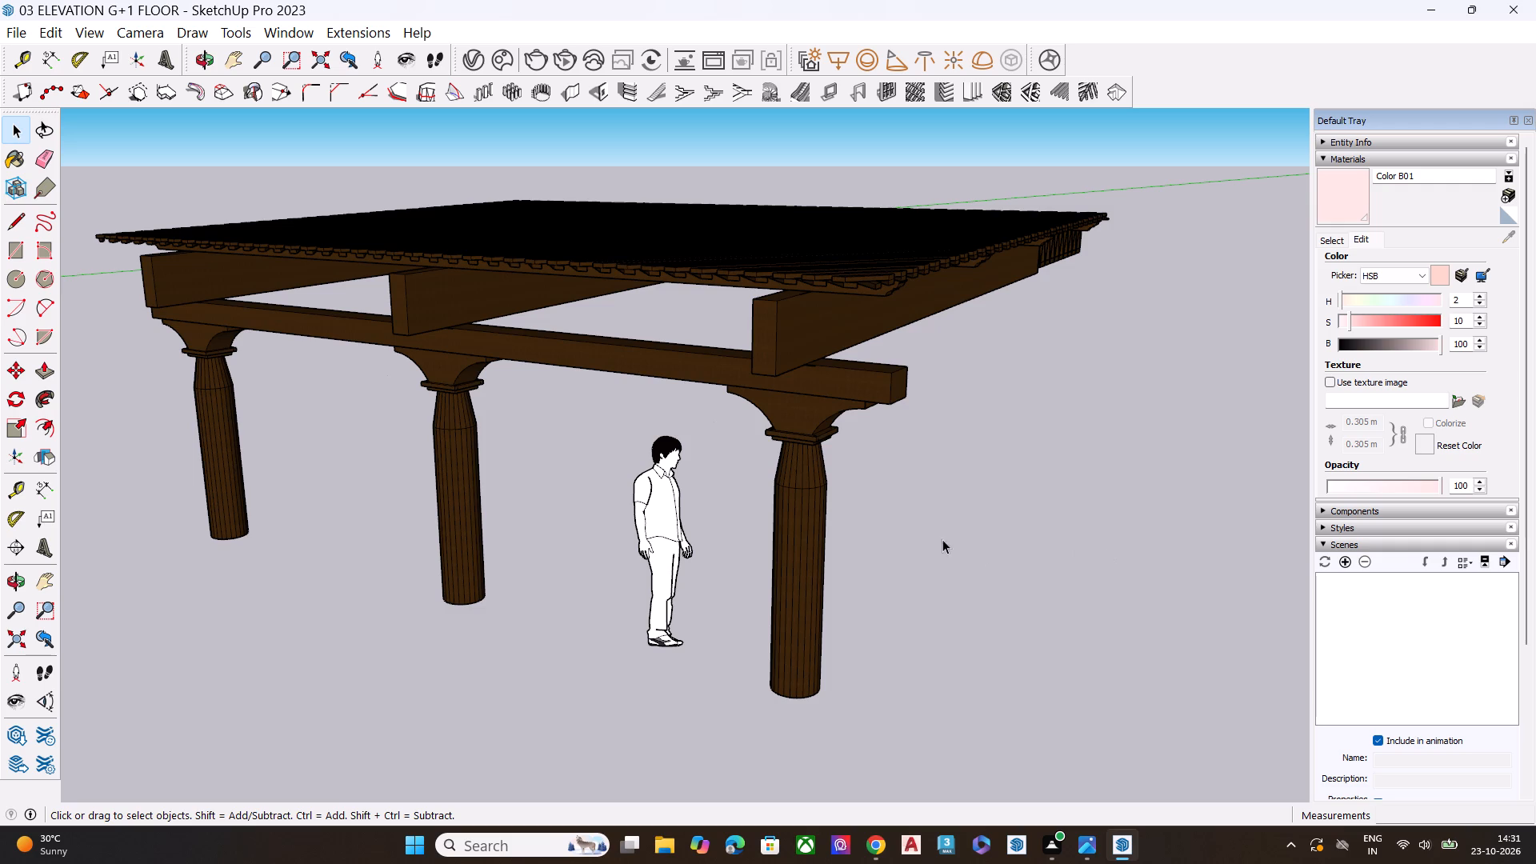
# Examine the pergola's main beams and the lattice truss extensions projecting beyond its slatted roof from several angles.
pyautogui.scroll(-6, 849, 483)
pyautogui.moveTo(874, 513); pyautogui.dragTo(546, 625, button='middle')
pyautogui.moveTo(1094, 422); pyautogui.dragTo(1082, 442, button='middle')
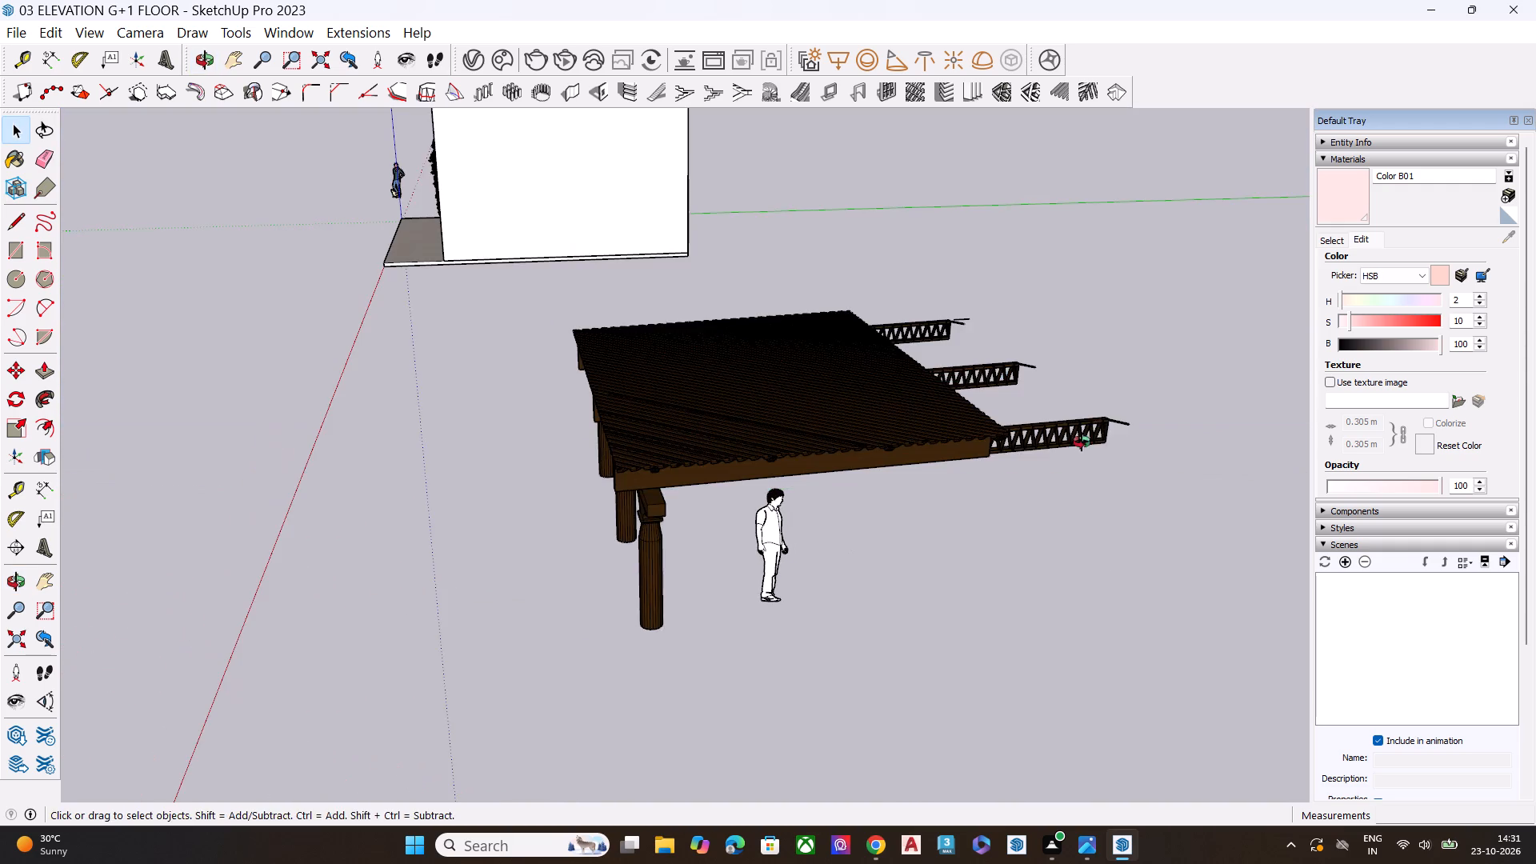
pyautogui.moveTo(1082, 442); pyautogui.dragTo(1064, 562, button='middle')
pyautogui.scroll(2, 1141, 511)
pyautogui.scroll(-1, 1142, 488)
pyautogui.scroll(4, 1142, 488)
pyautogui.scroll(3, 930, 473)
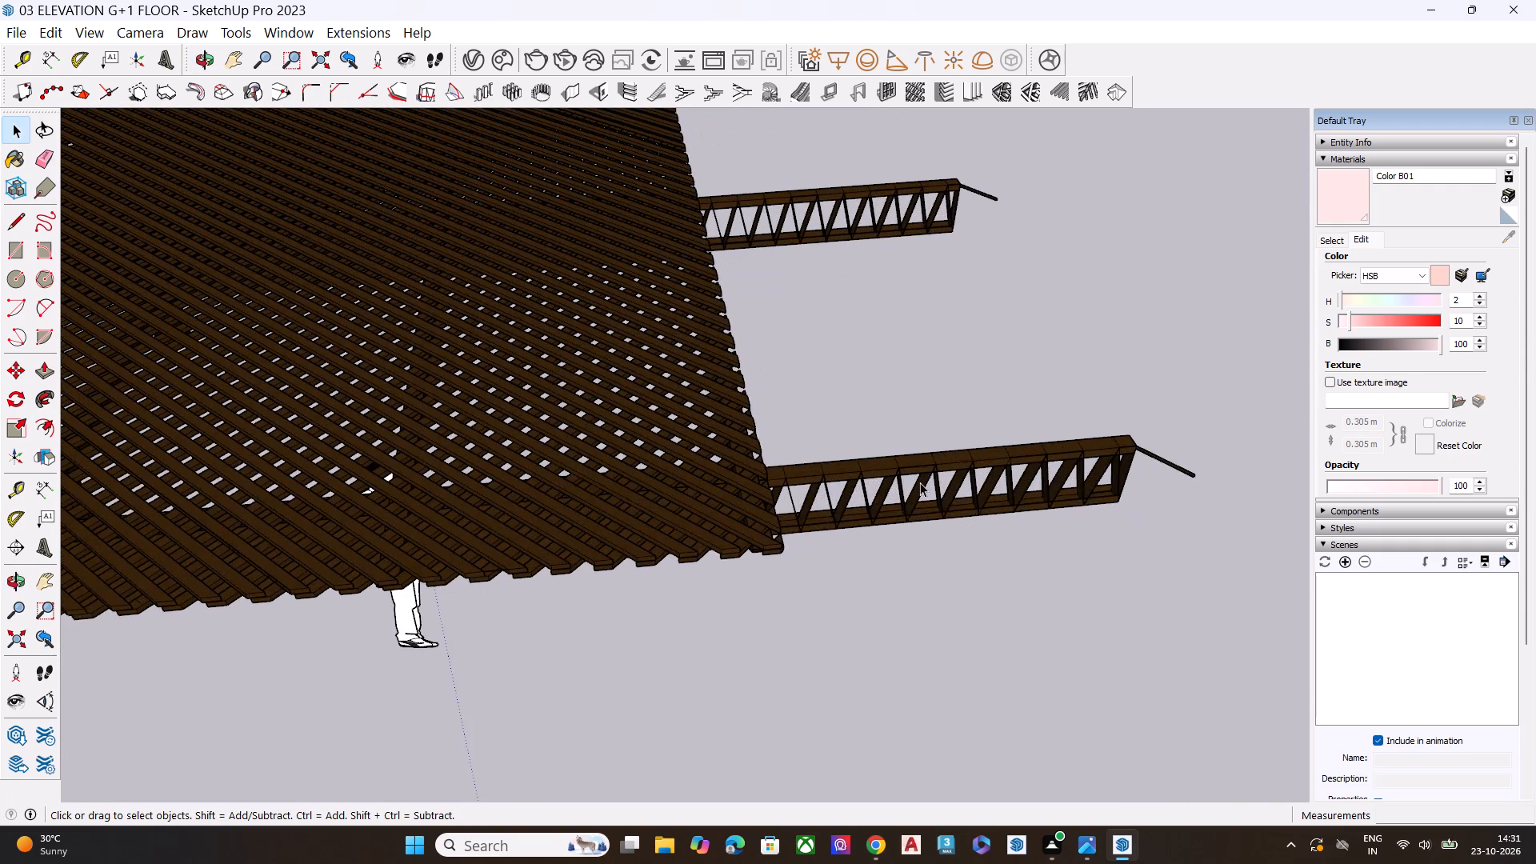
pyautogui.click(920, 482)
pyautogui.scroll(1, 912, 503)
pyautogui.moveTo(912, 503); pyautogui.dragTo(926, 202, button='middle')
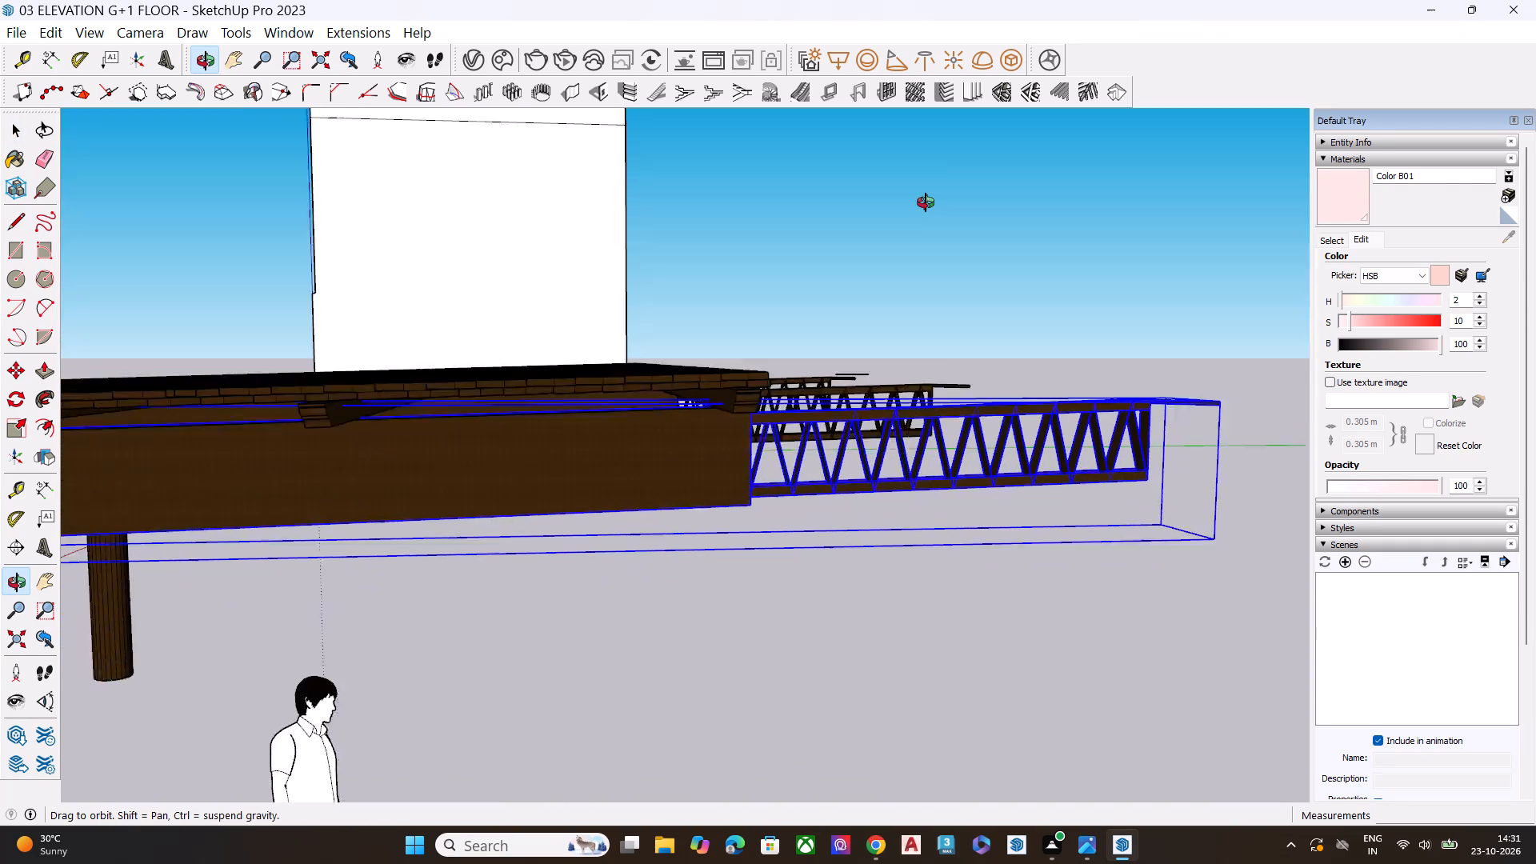
pyautogui.moveTo(926, 202); pyautogui.dragTo(926, 202, button='middle')
pyautogui.scroll(-1, 918, 426)
pyautogui.scroll(1, 922, 429)
pyautogui.scroll(-3, 936, 430)
pyautogui.moveTo(626, 486); pyautogui.dragTo(630, 474, button='middle')
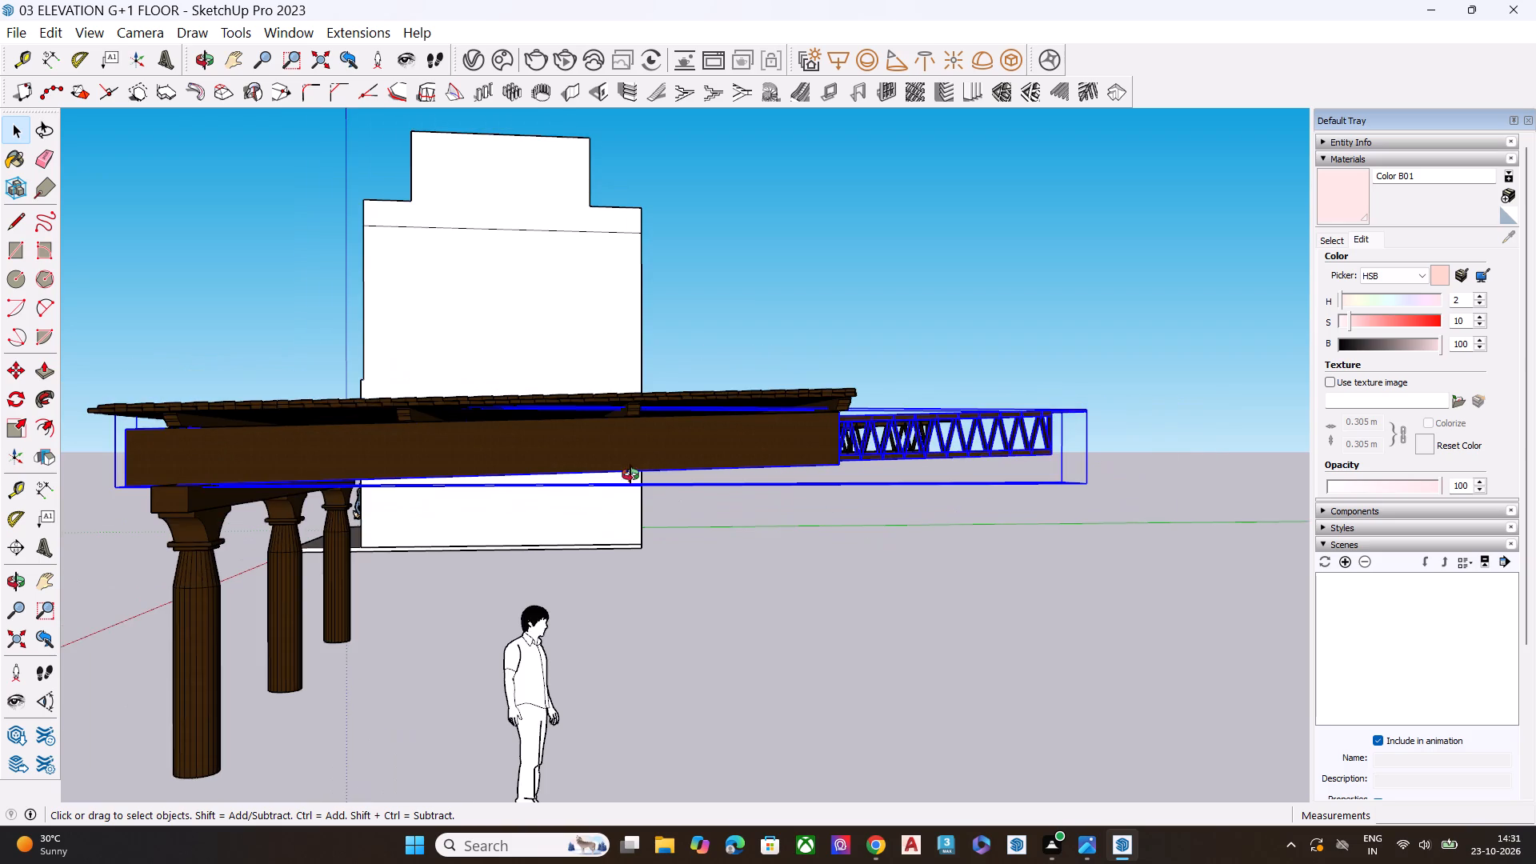
pyautogui.moveTo(630, 474); pyautogui.dragTo(974, 455, button='middle')
pyautogui.scroll(7, 969, 446)
pyautogui.scroll(-1, 872, 412)
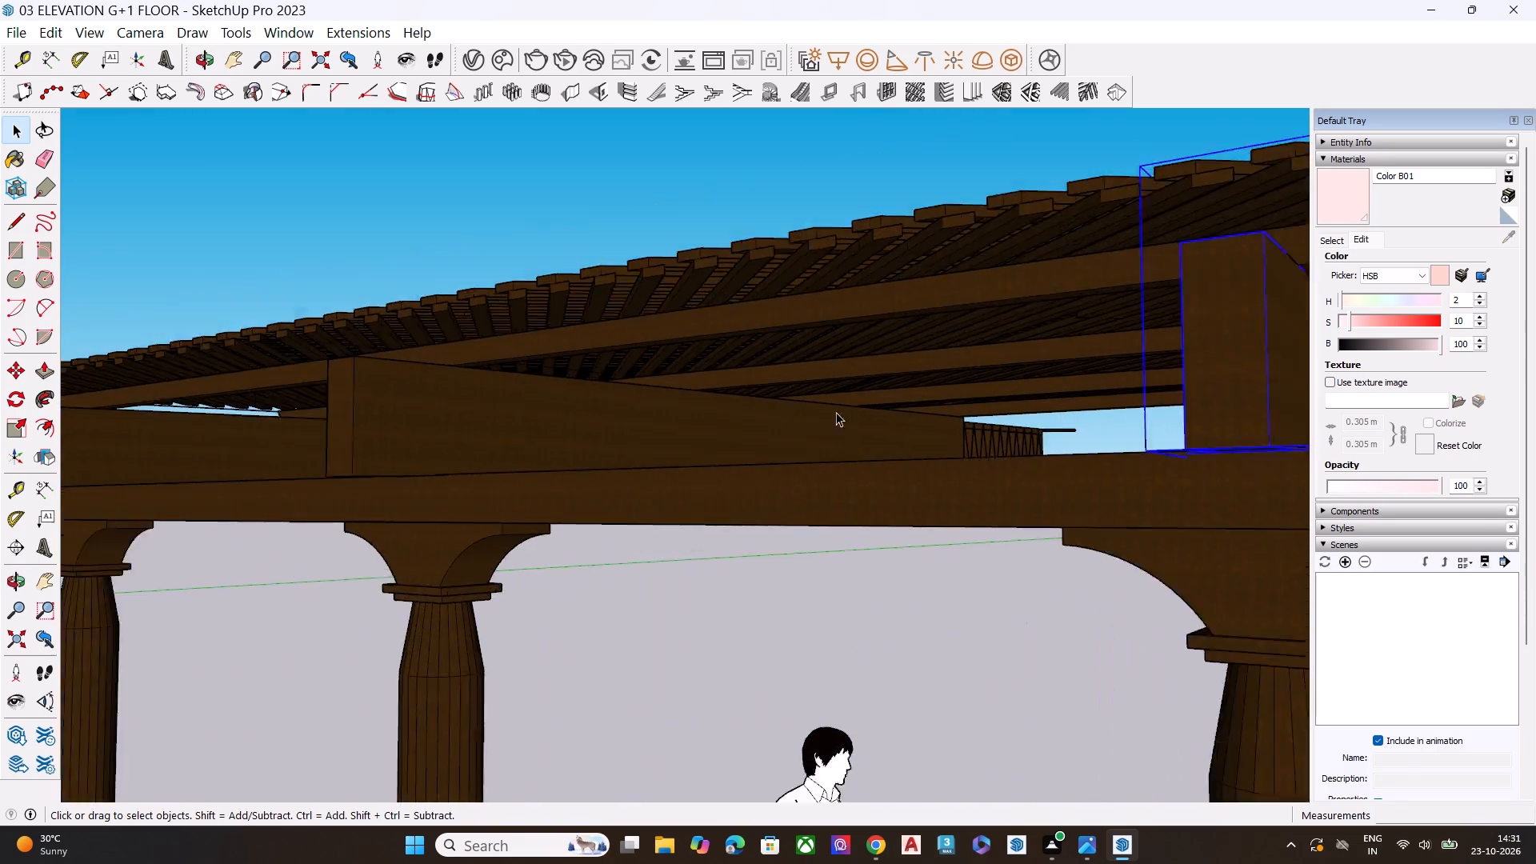
pyautogui.scroll(-6, 836, 412)
pyautogui.moveTo(1057, 440); pyautogui.dragTo(661, 499, button='middle')
pyautogui.scroll(-3, 785, 443)
pyautogui.scroll(1, 784, 442)
pyautogui.scroll(-1, 783, 442)
pyautogui.scroll(1, 778, 426)
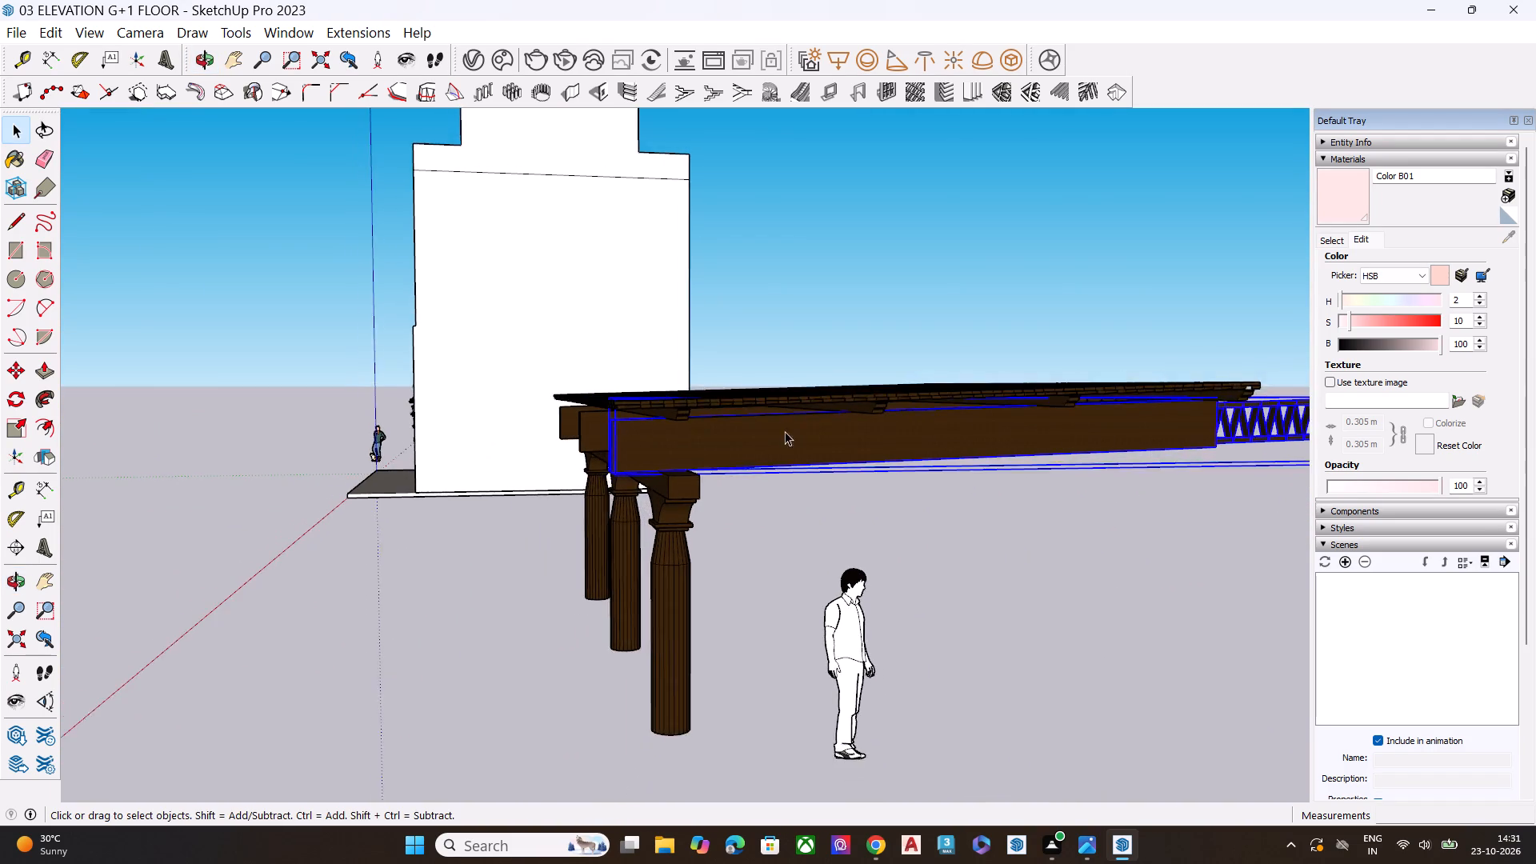
pyautogui.scroll(1, 793, 443)
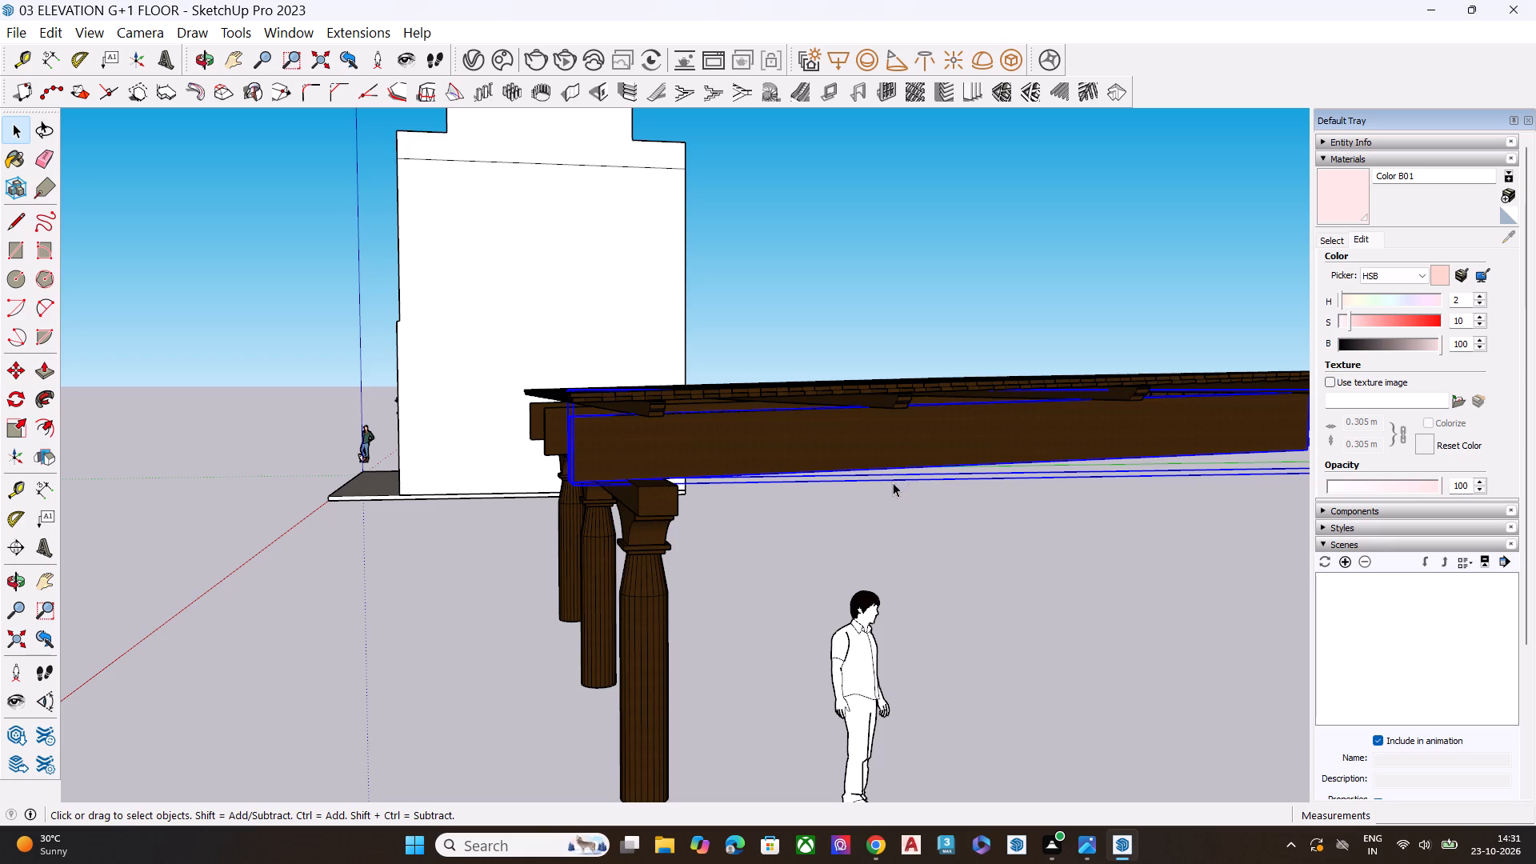
pyautogui.scroll(-8, 886, 376)
pyautogui.click(1154, 578)
pyautogui.moveTo(1182, 482); pyautogui.dragTo(1055, 505, button='middle')
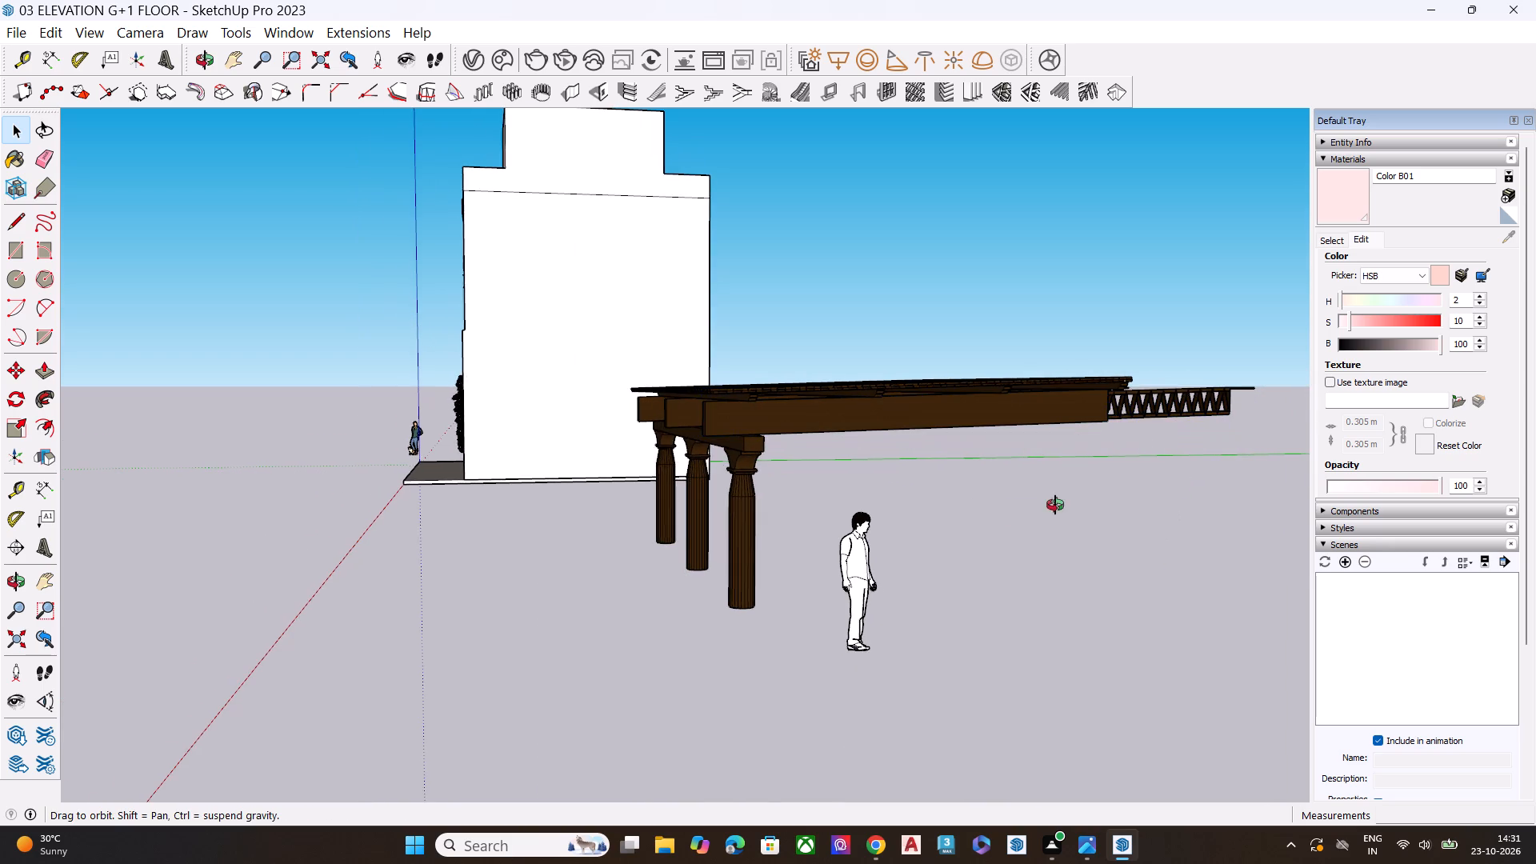
pyautogui.moveTo(1055, 505); pyautogui.dragTo(978, 533, button='middle')
pyautogui.scroll(7, 1108, 459)
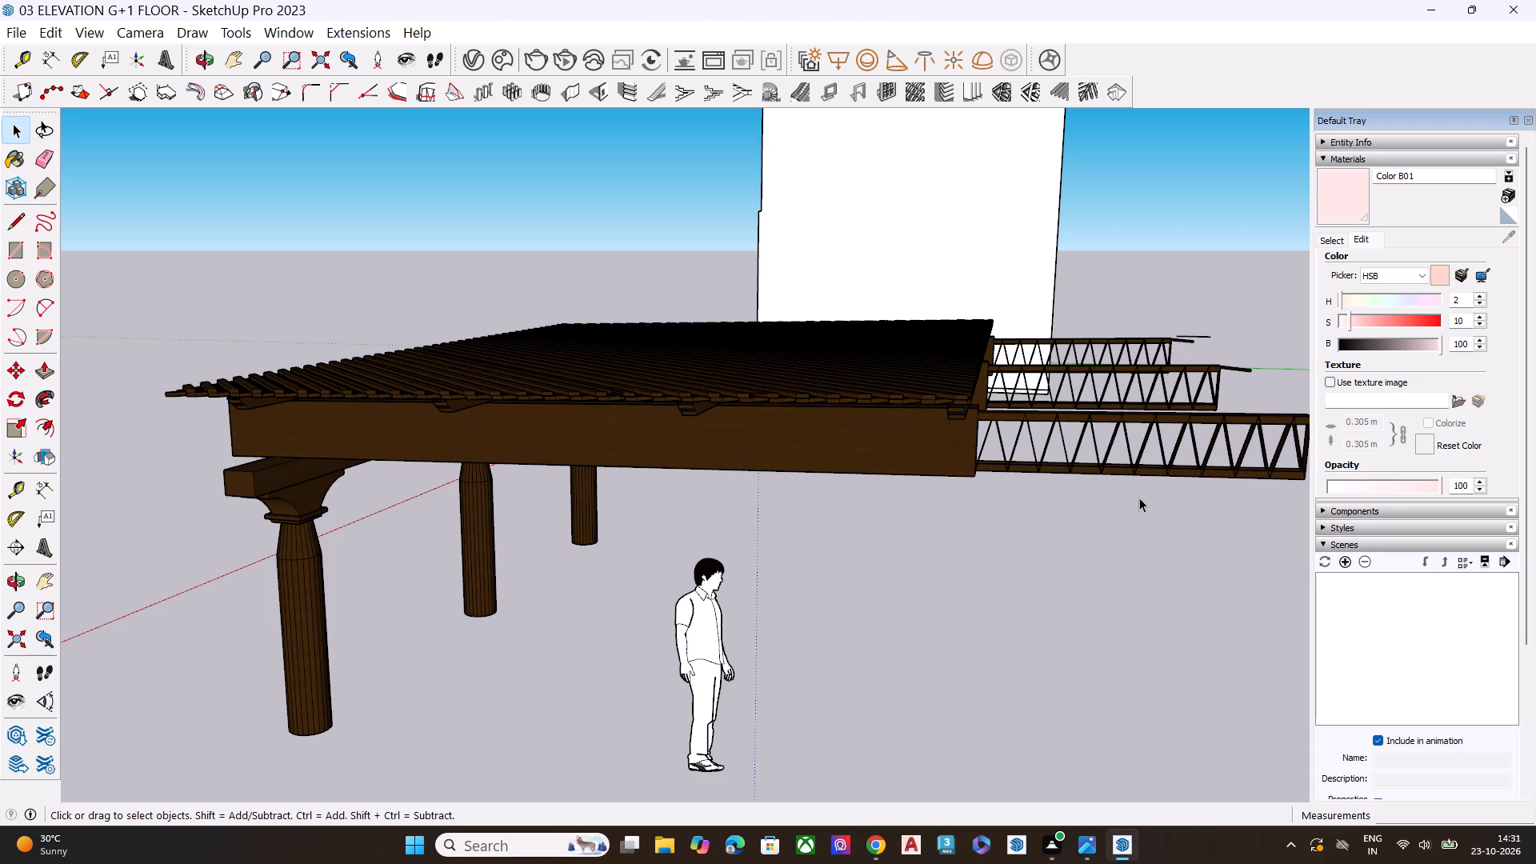
pyautogui.scroll(-3, 1054, 516)
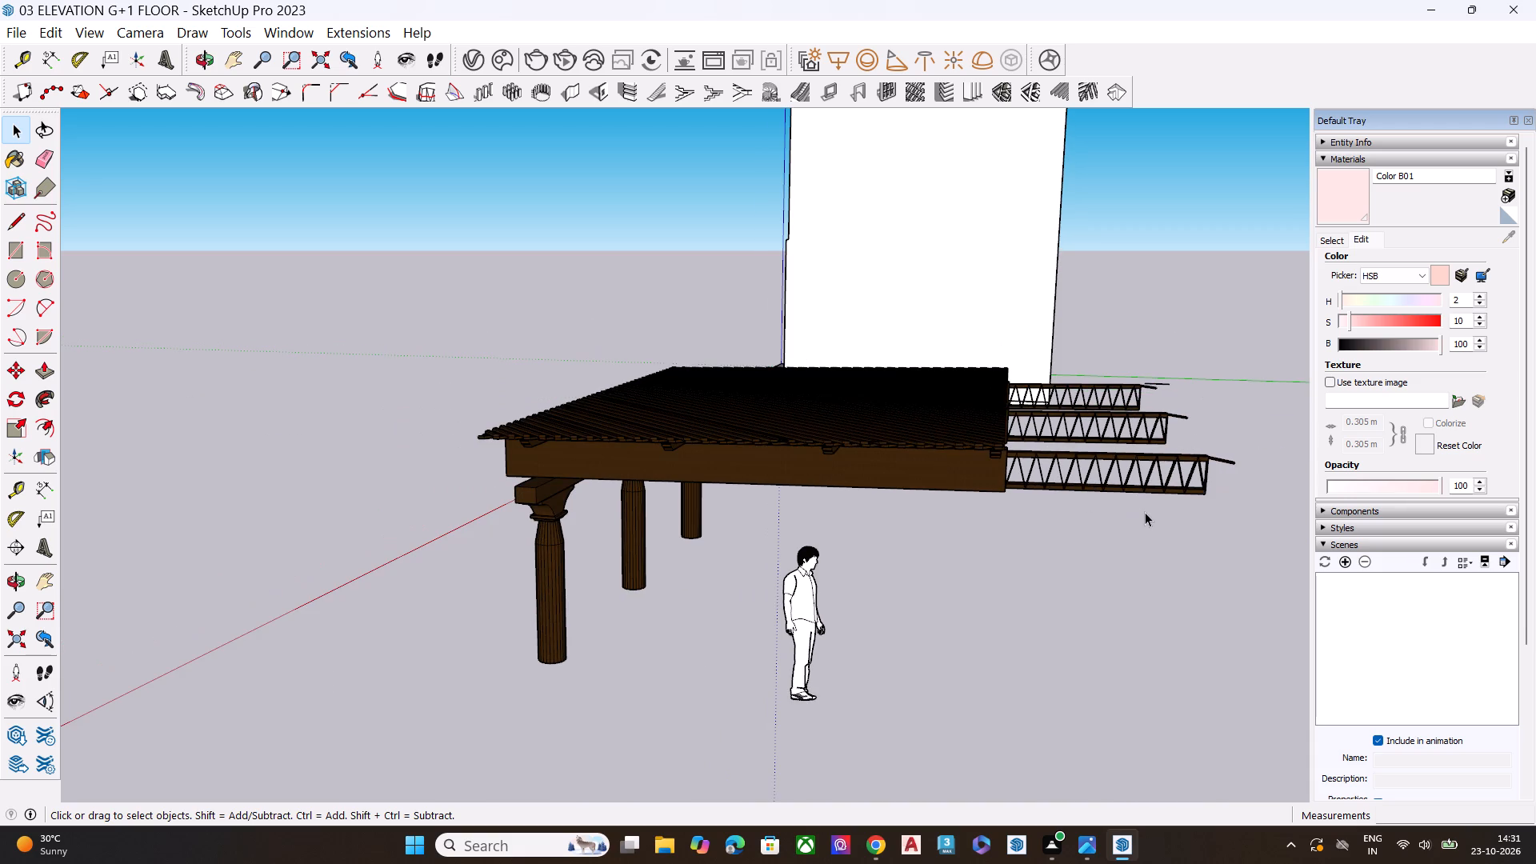
pyautogui.scroll(-5, 1145, 512)
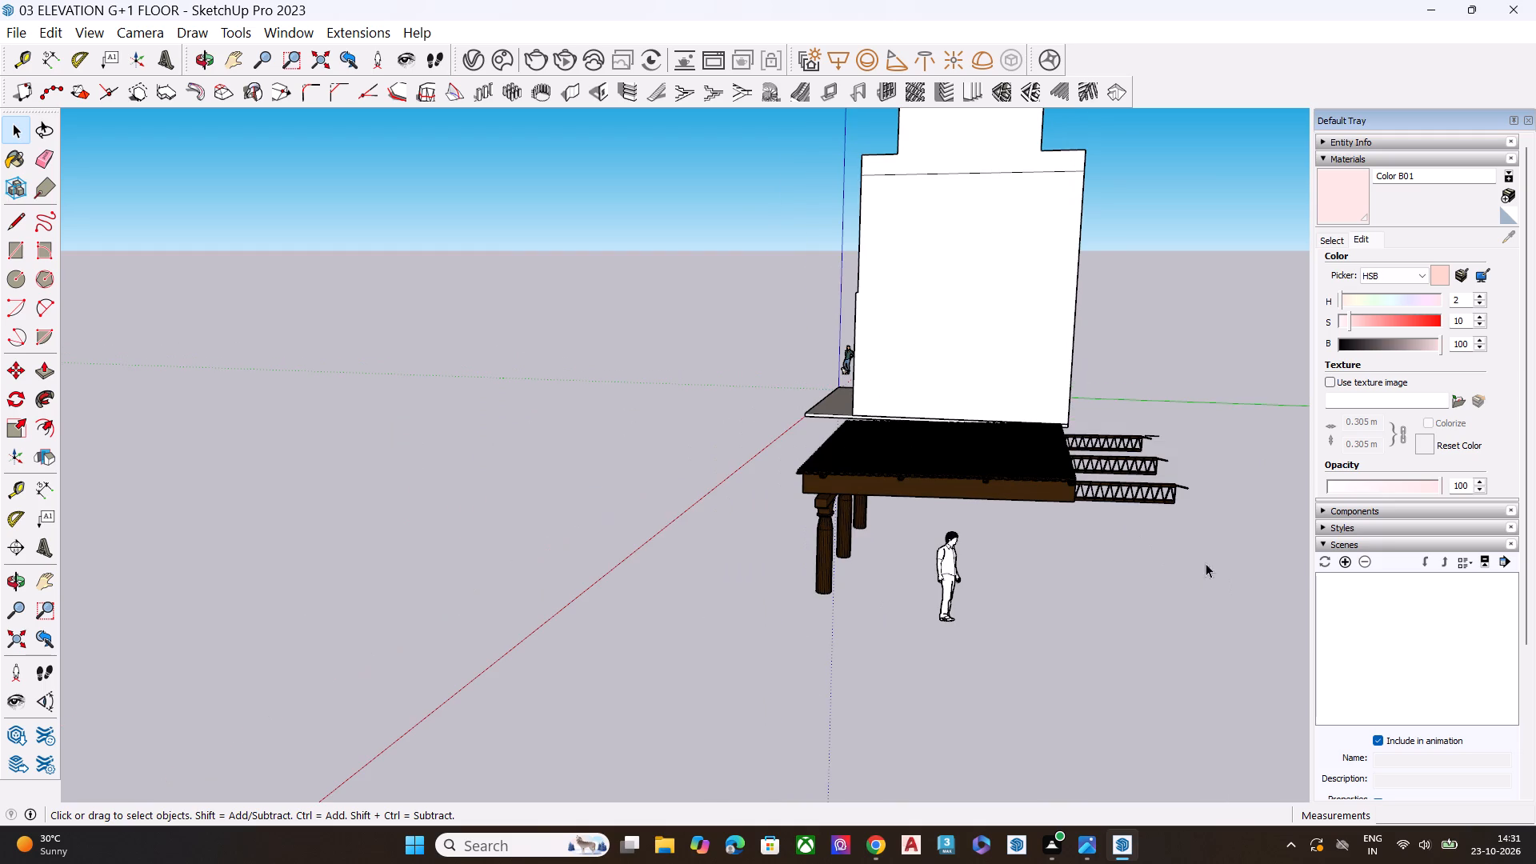
# Delete the thin sloping strip and its two long edges from the end of the nearest truss beam, inside its group.
pyautogui.moveTo(1159, 564); pyautogui.dragTo(1146, 656, button='middle')
pyautogui.scroll(11, 1151, 631)
pyautogui.scroll(7, 1169, 560)
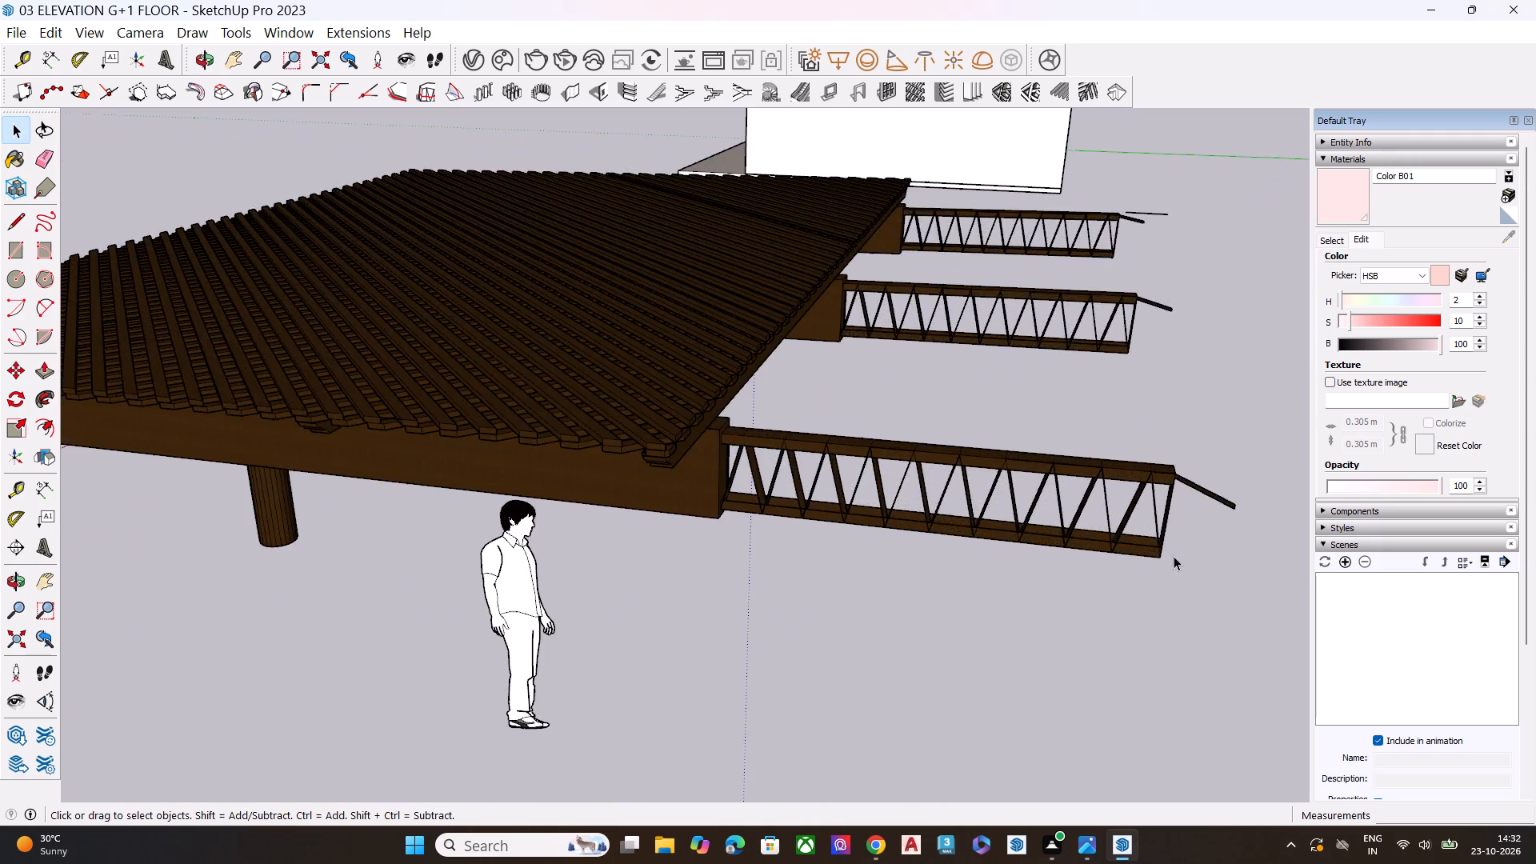
pyautogui.scroll(7, 1182, 494)
pyautogui.scroll(-5, 1172, 499)
pyautogui.doubleClick(1107, 477)
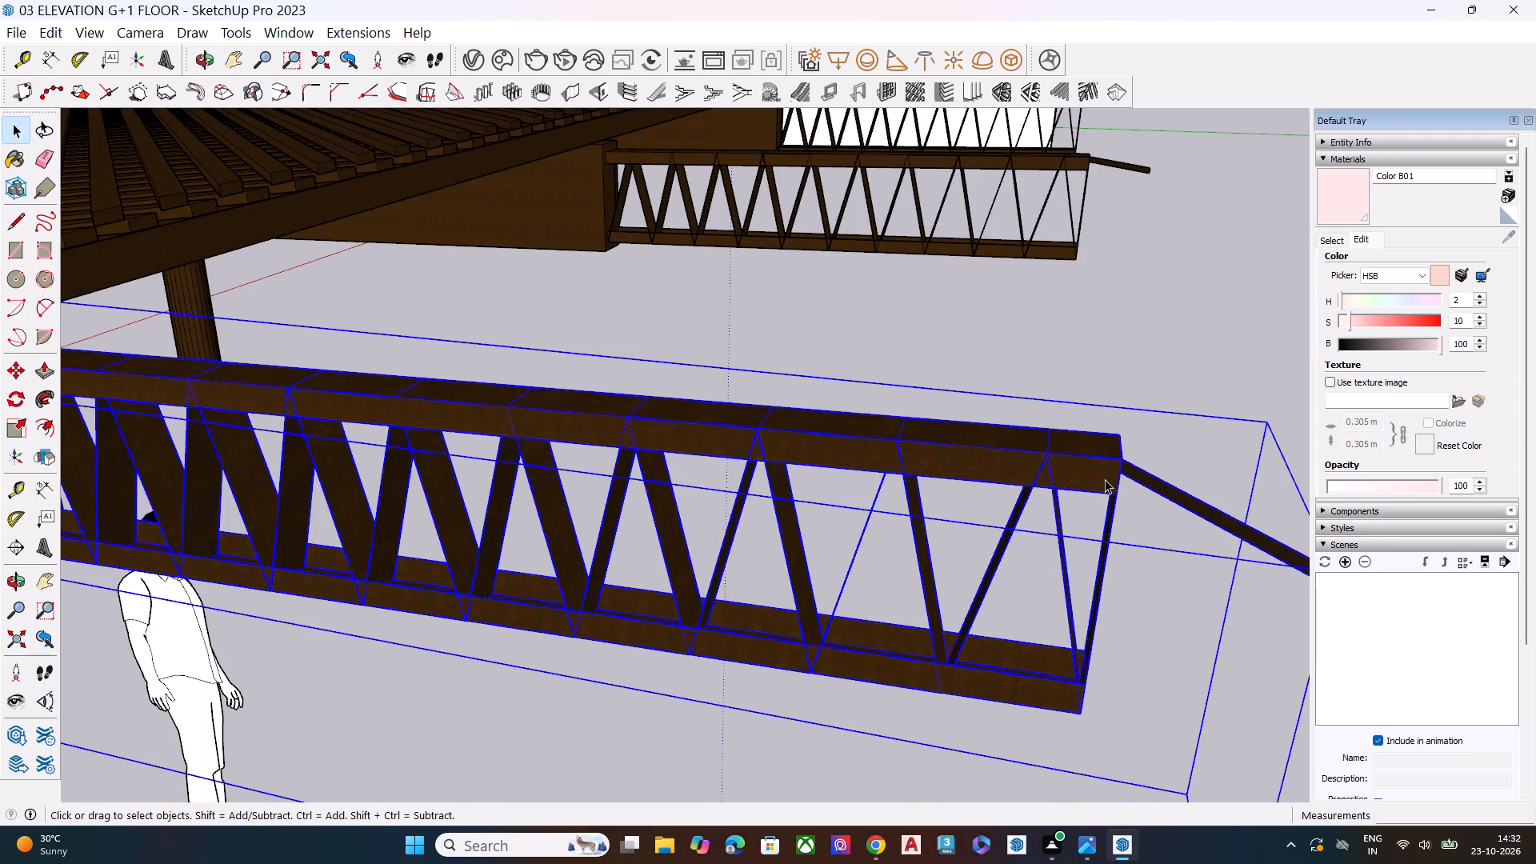
pyautogui.doubleClick(1105, 479)
pyautogui.click(1105, 479)
pyautogui.click(1105, 479)
pyautogui.click(1133, 470)
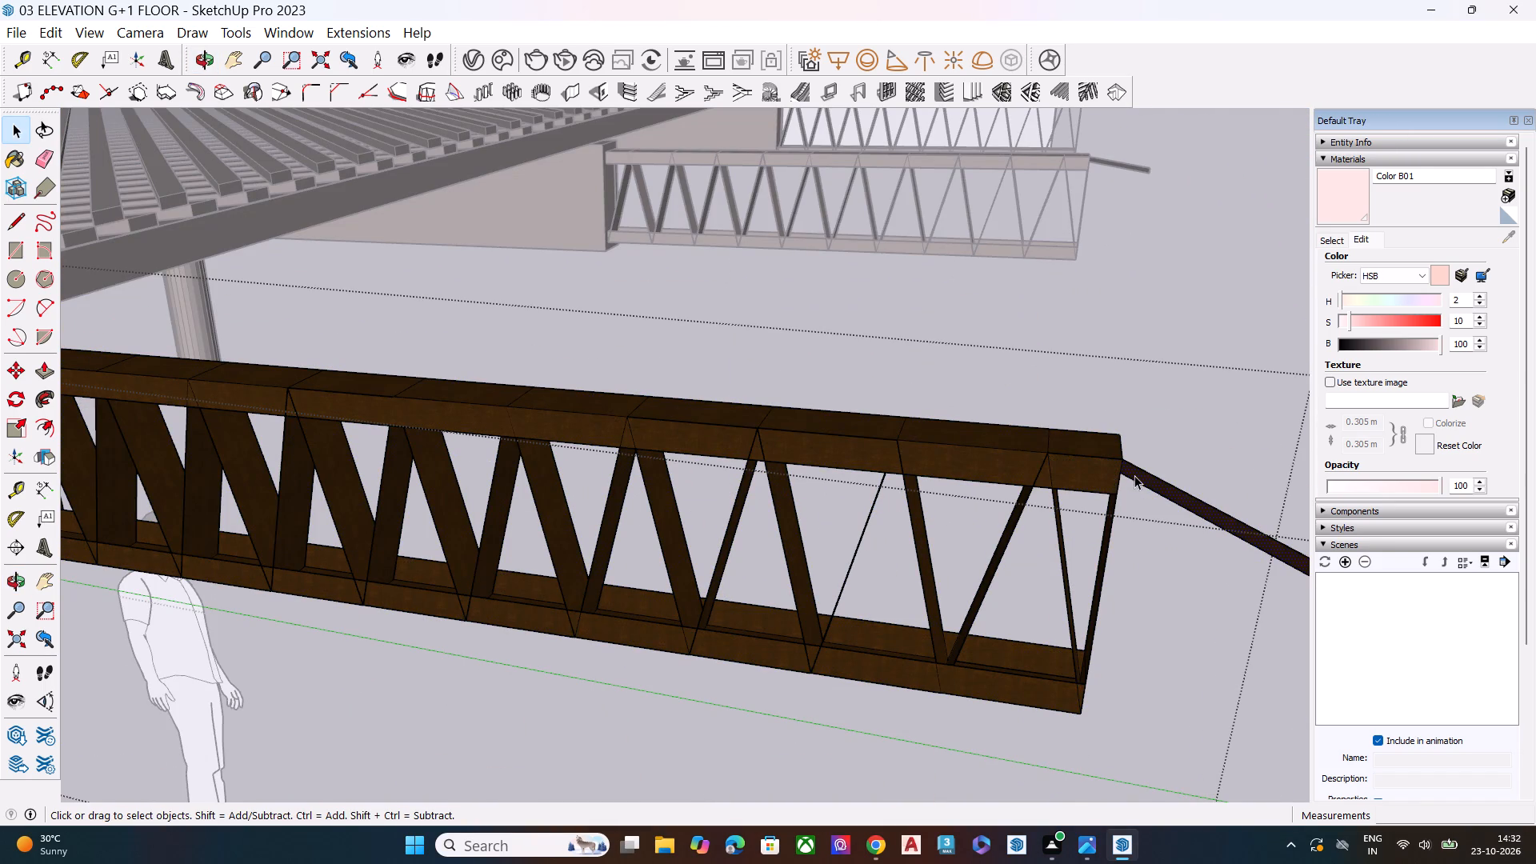
pyautogui.press('Delete')
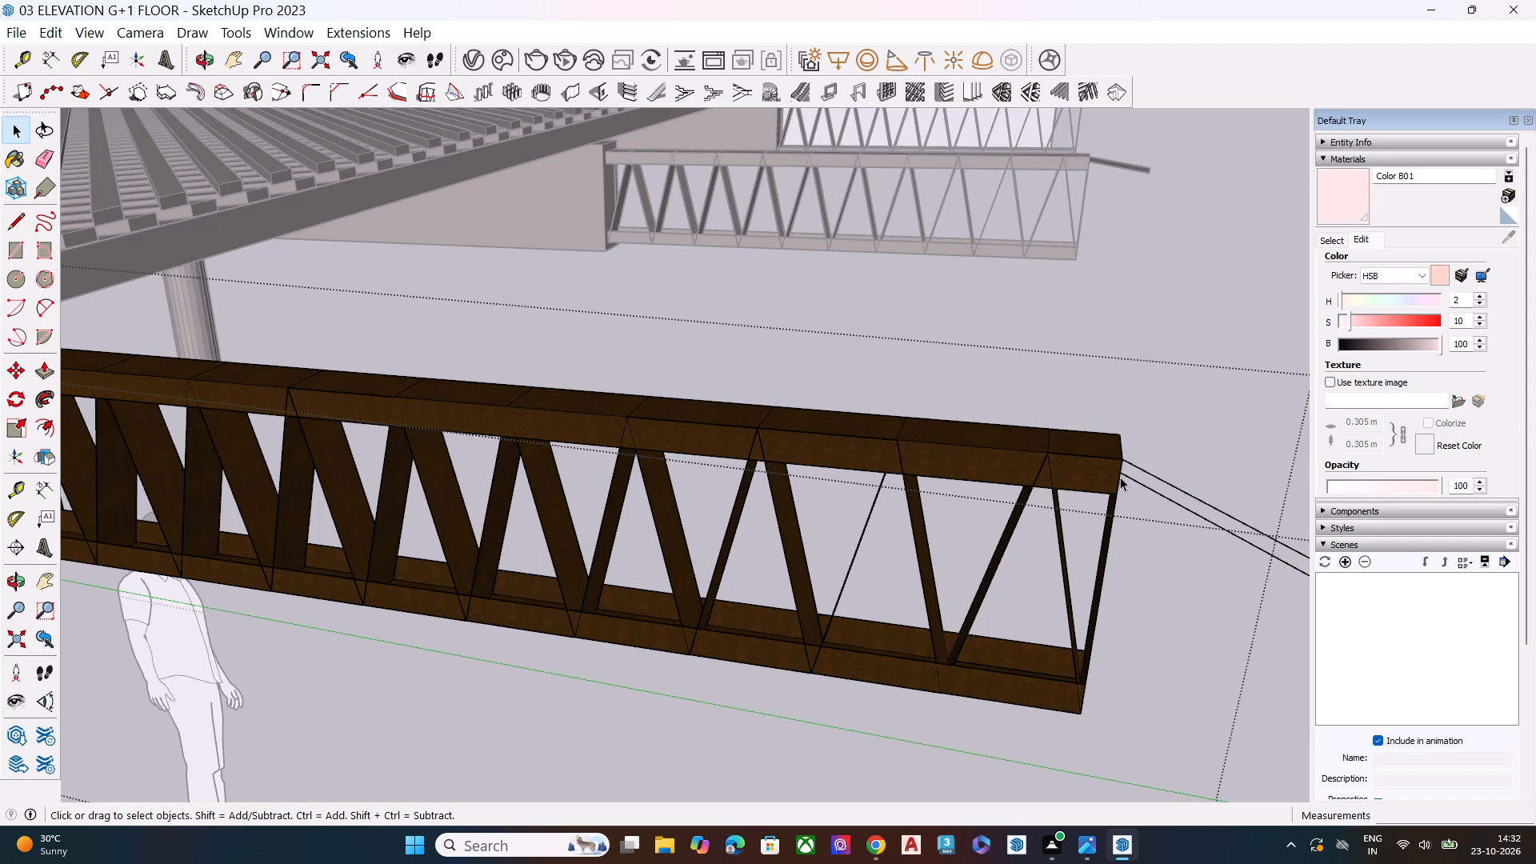
pyautogui.doubleClick(1192, 501)
pyautogui.press('Delete')
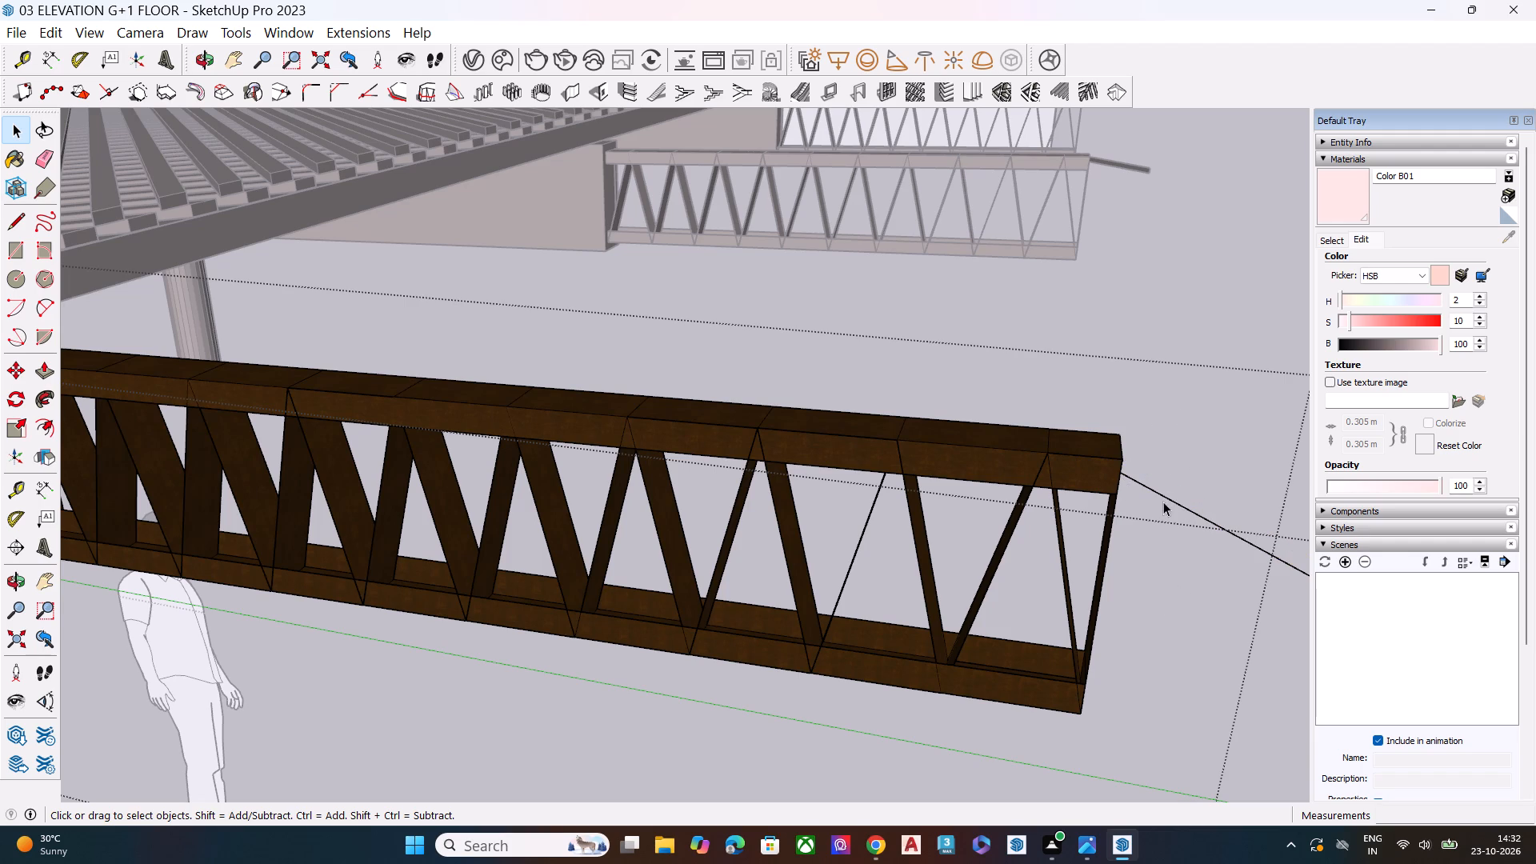
pyautogui.click(1167, 496)
pyautogui.press('Delete')
pyautogui.click(1147, 266)
# Delete the thin sloping strip and its outline edges from the end of the middle truss beam, inside its group.
pyautogui.scroll(-3, 1065, 334)
pyautogui.scroll(1, 990, 387)
pyautogui.scroll(-4, 985, 398)
pyautogui.moveTo(1008, 486); pyautogui.dragTo(938, 454, button='middle')
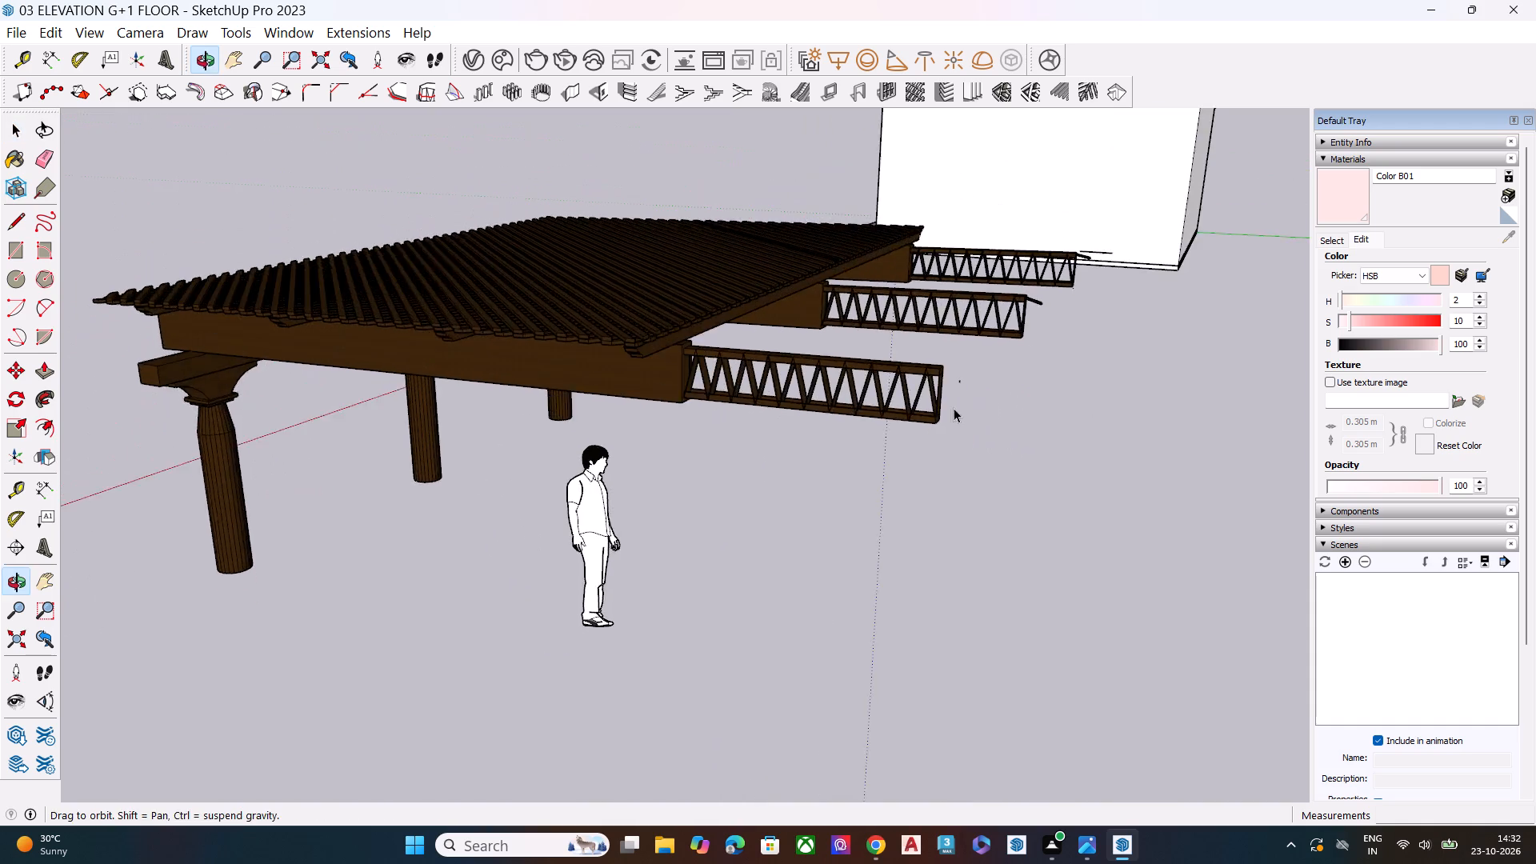
pyautogui.scroll(10, 979, 367)
pyautogui.scroll(-7, 966, 370)
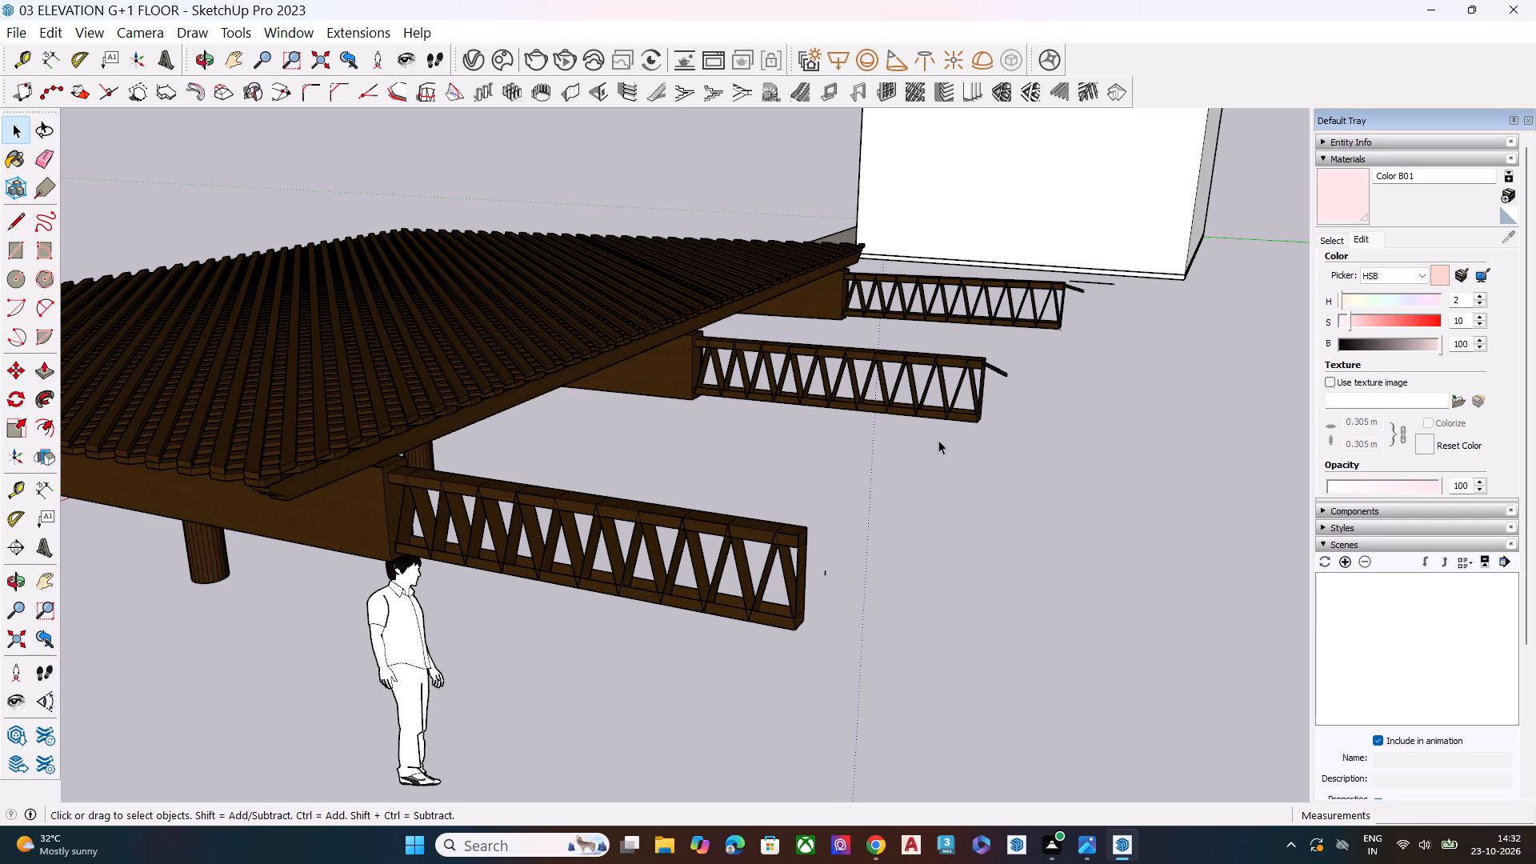
pyautogui.scroll(-4, 850, 417)
pyautogui.moveTo(921, 402); pyautogui.dragTo(946, 514, button='middle')
pyautogui.scroll(3, 933, 438)
pyautogui.scroll(-2, 927, 421)
pyautogui.scroll(2, 927, 421)
pyautogui.scroll(-2, 925, 422)
pyautogui.scroll(3, 924, 423)
pyautogui.scroll(6, 921, 490)
pyautogui.scroll(-4, 941, 458)
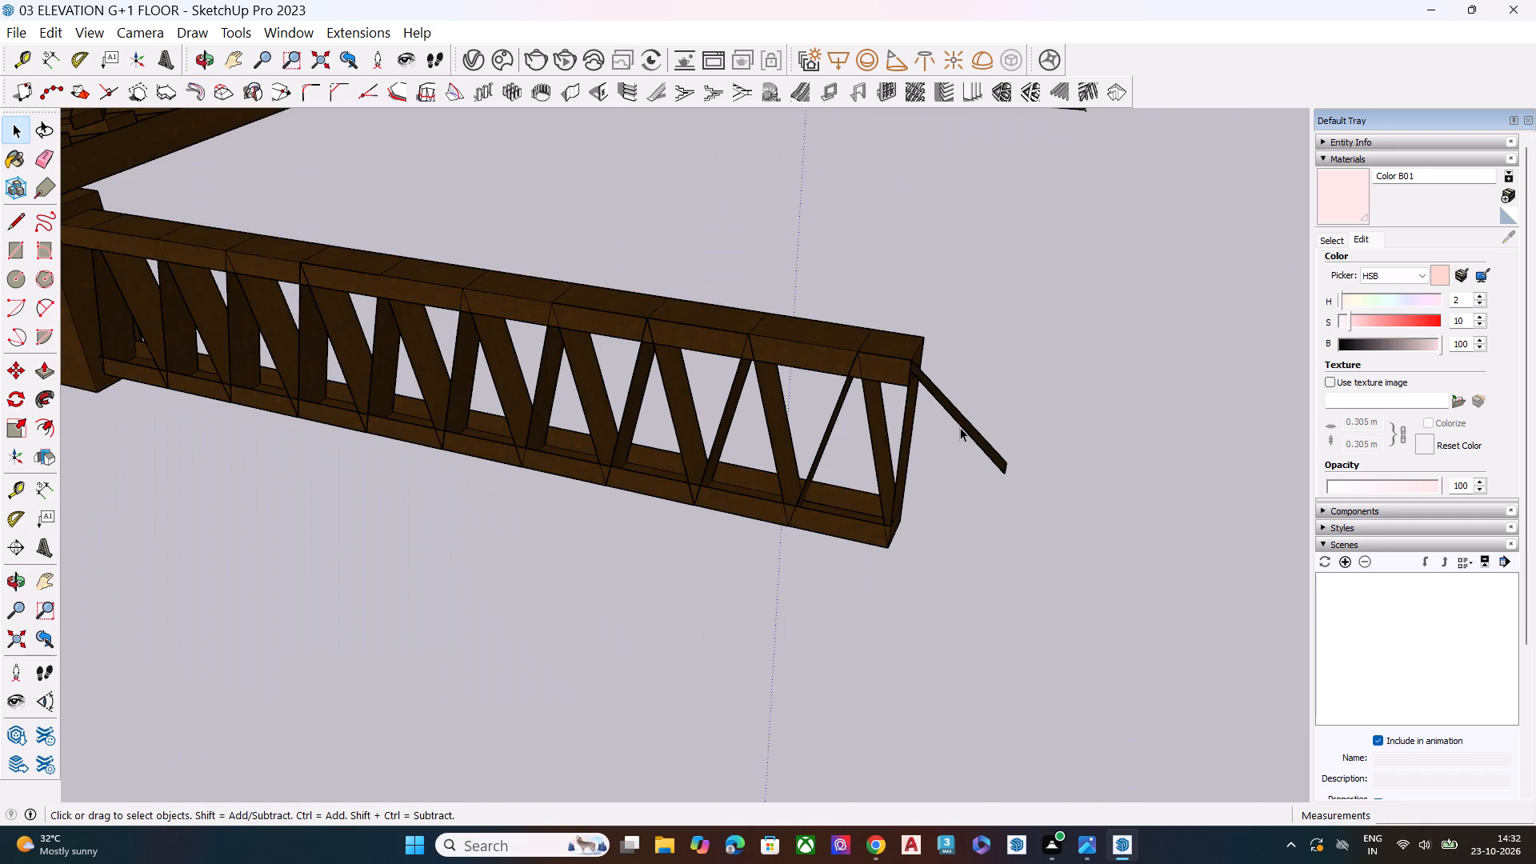
pyautogui.tripleClick(960, 427)
pyautogui.tripleClick(959, 429)
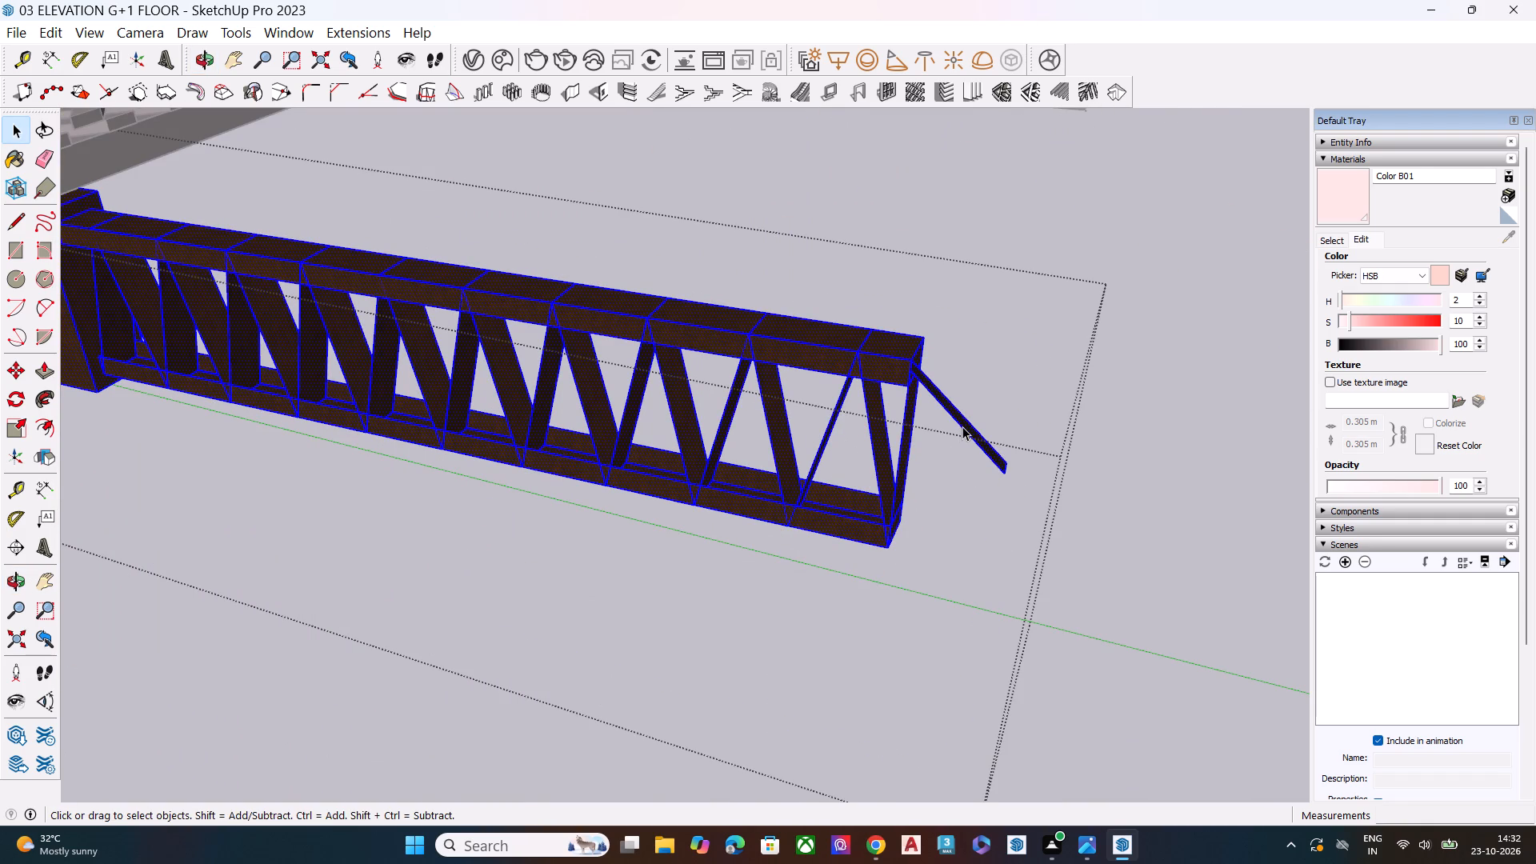
pyautogui.tripleClick(962, 426)
pyautogui.click(1100, 493)
pyautogui.click(972, 449)
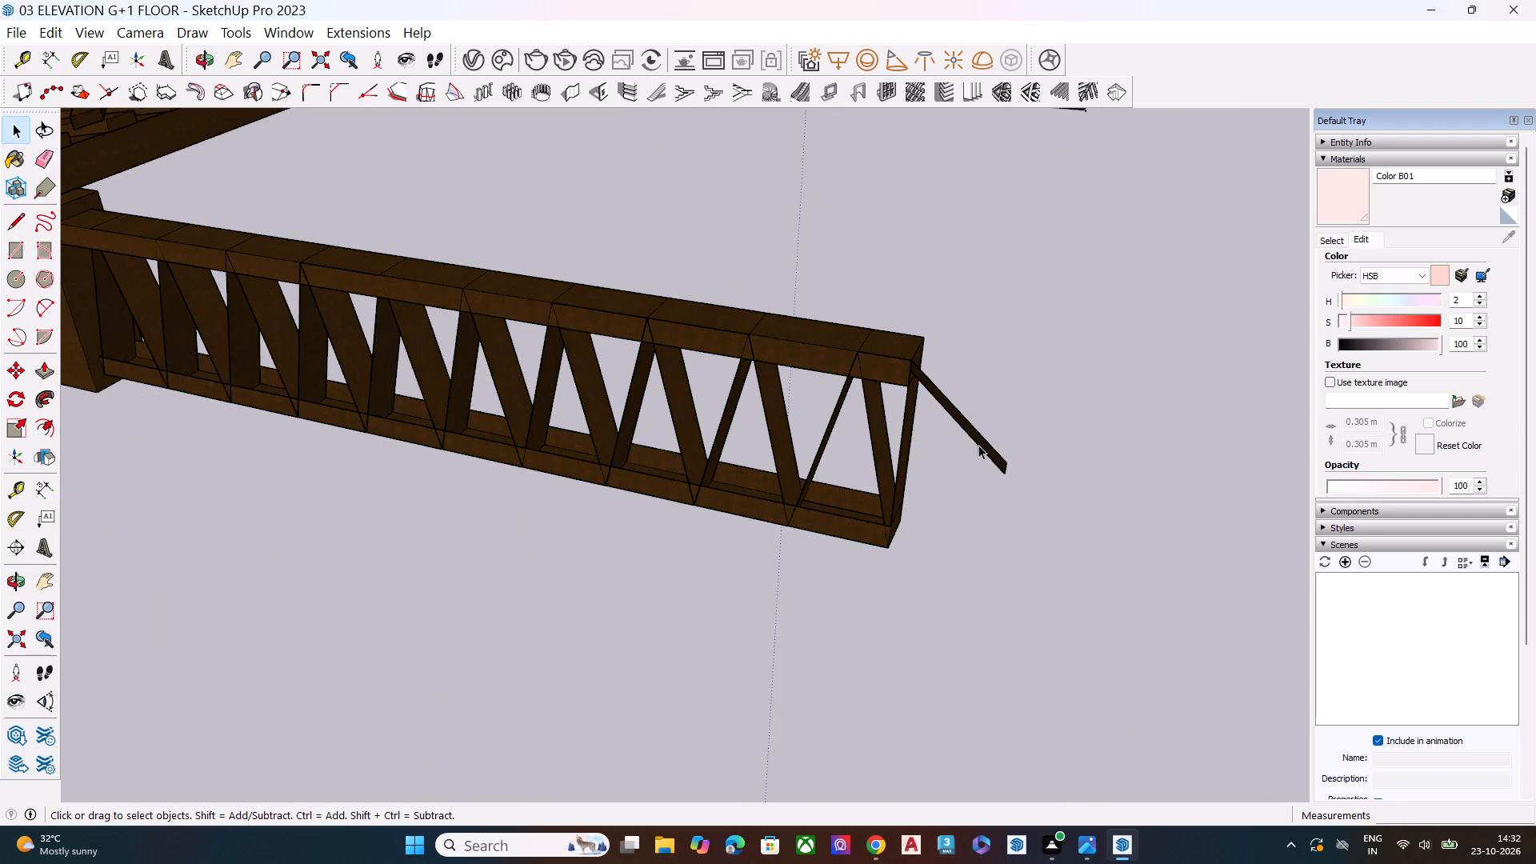
pyautogui.click(978, 445)
pyautogui.scroll(6, 983, 443)
pyautogui.doubleClick(983, 444)
pyautogui.click(979, 446)
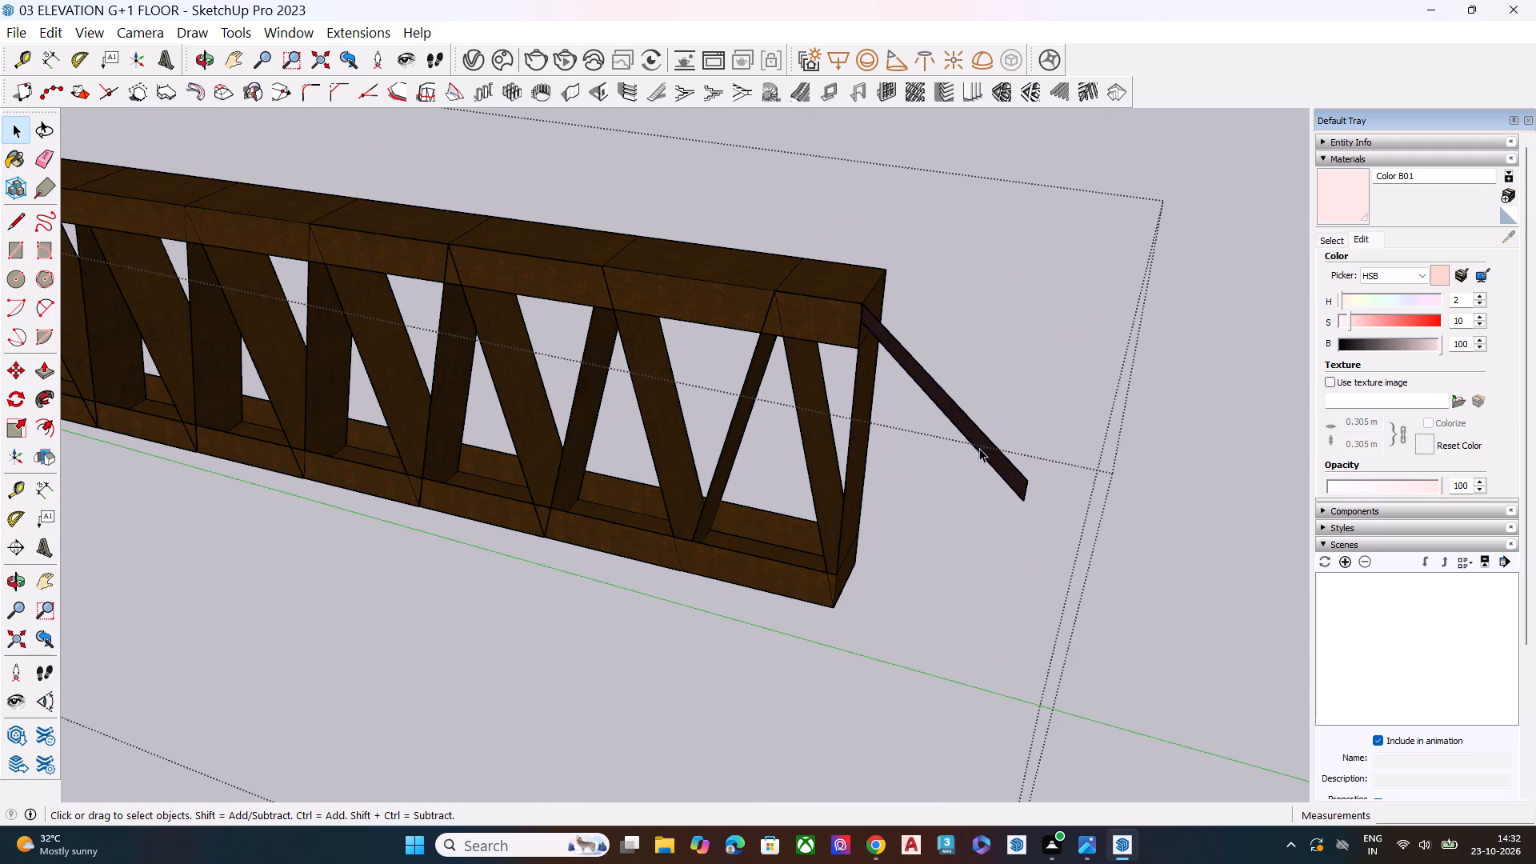
pyautogui.press('Delete')
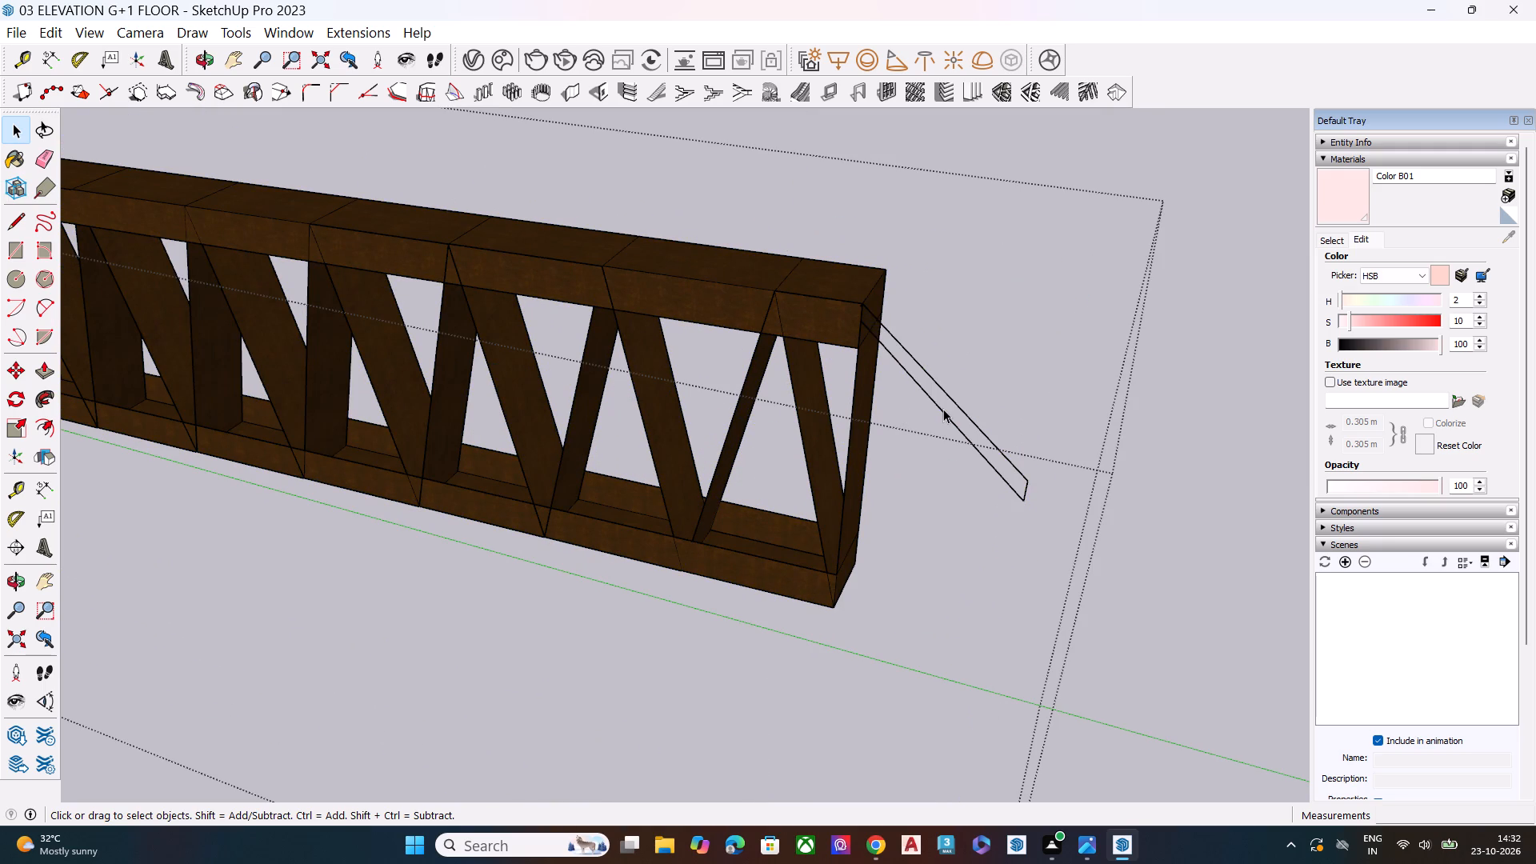
pyautogui.moveTo(1047, 522); pyautogui.dragTo(947, 373)
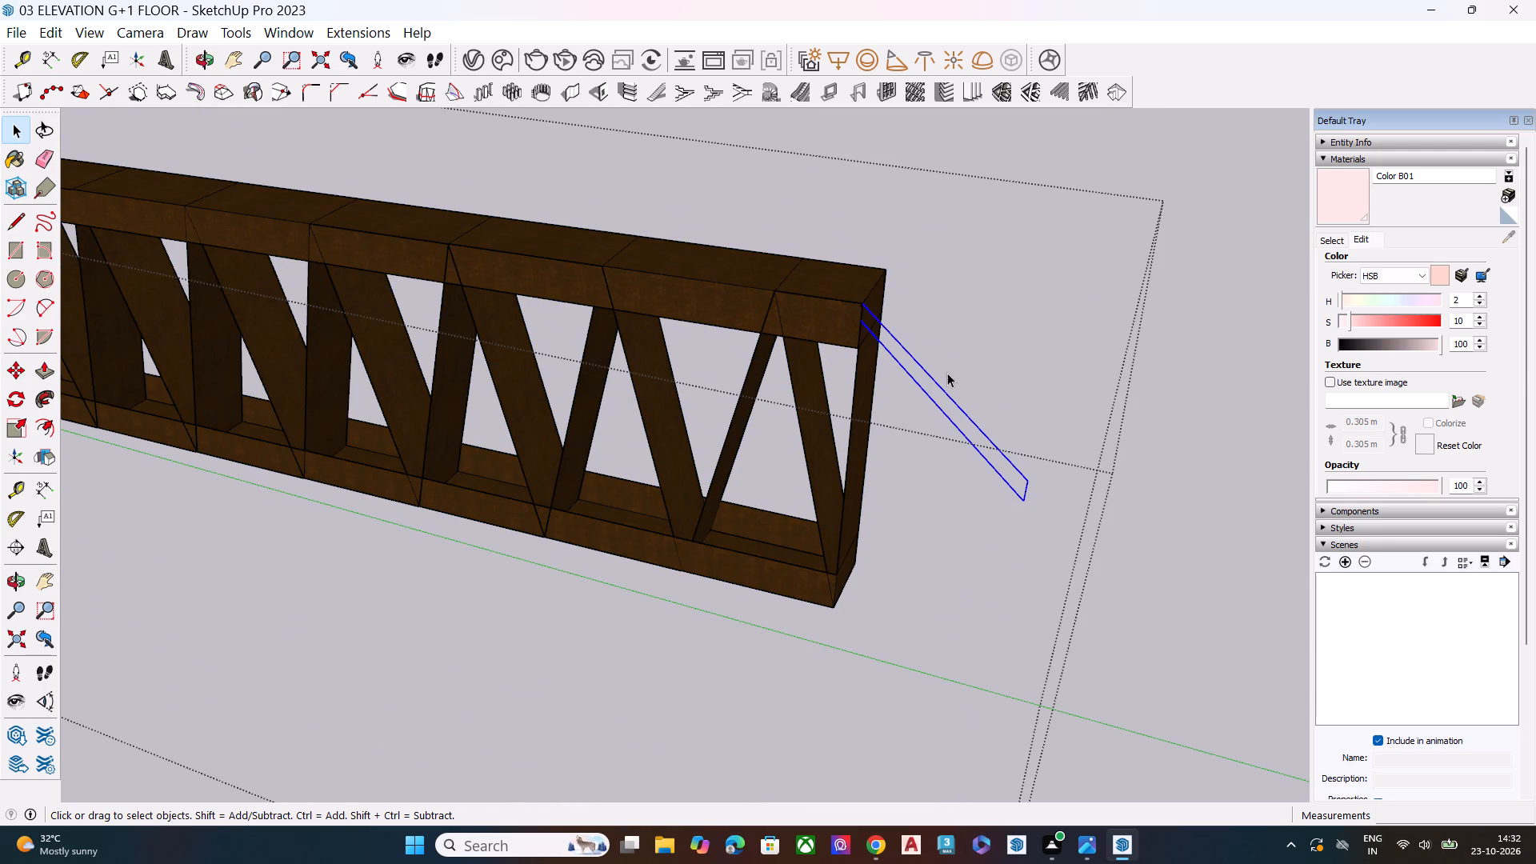
pyautogui.press('Delete')
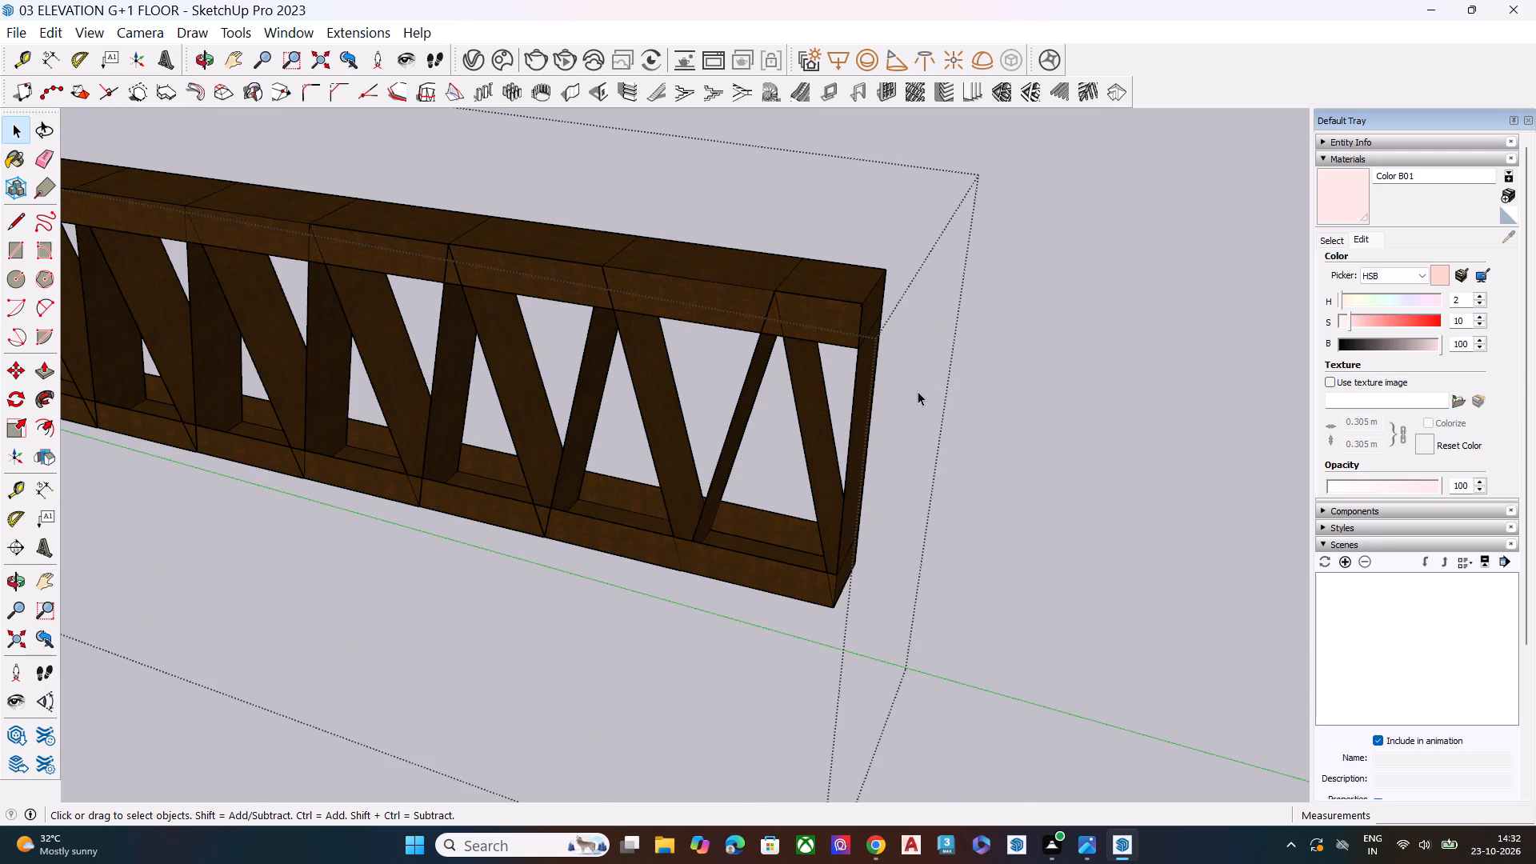
pyautogui.scroll(-2, 878, 322)
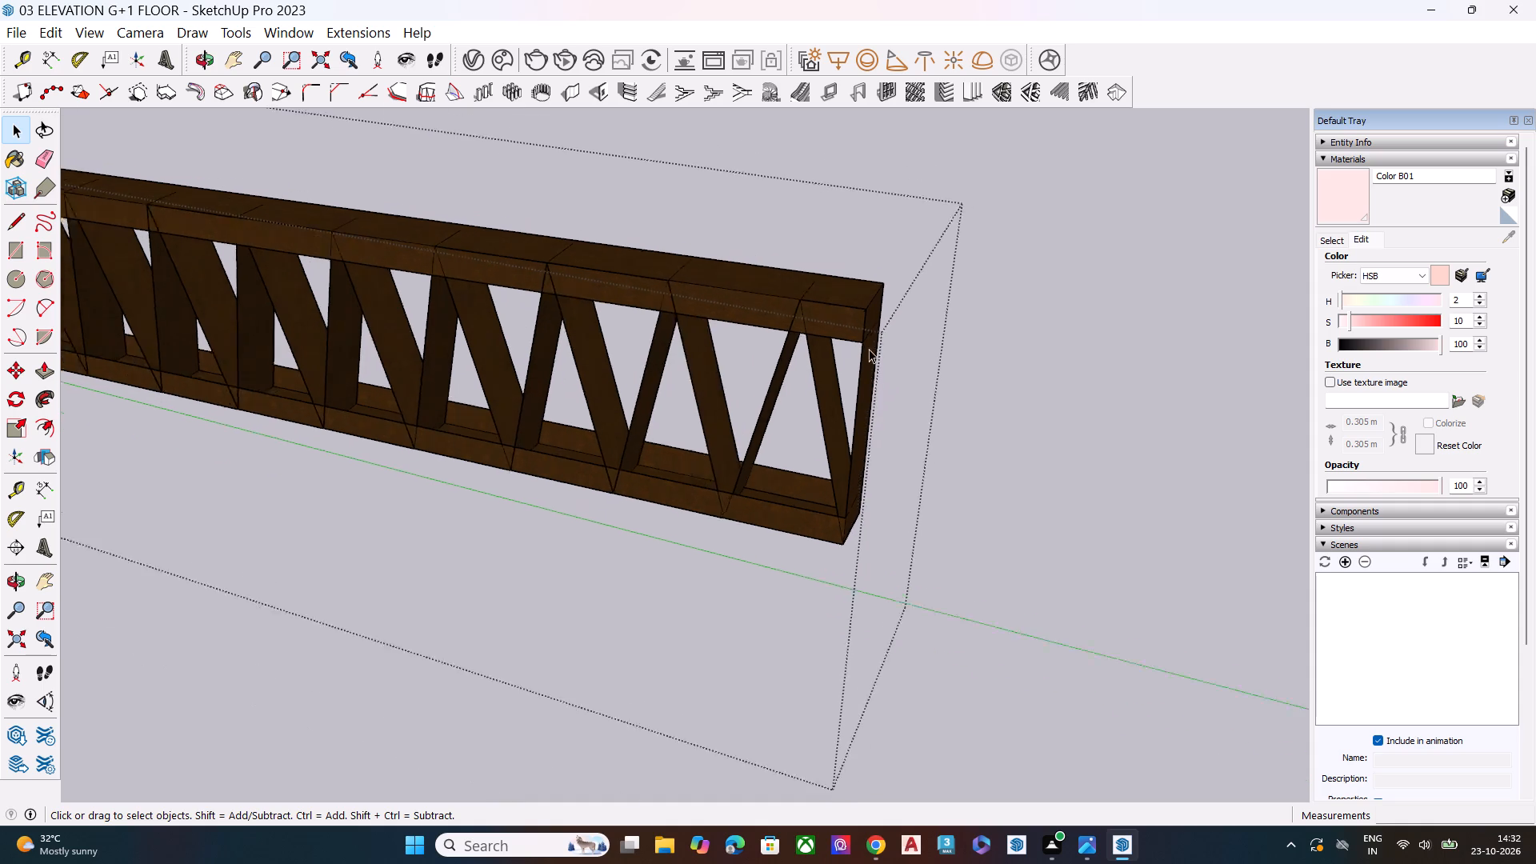
pyautogui.scroll(-2, 869, 349)
pyautogui.scroll(1, 869, 349)
pyautogui.scroll(-17, 868, 351)
pyautogui.click(1023, 286)
# Delete the thin sloping strip with its edges from the end of the farthest truss beam.
pyautogui.scroll(-3, 815, 269)
pyautogui.scroll(1, 812, 274)
pyautogui.scroll(-5, 801, 298)
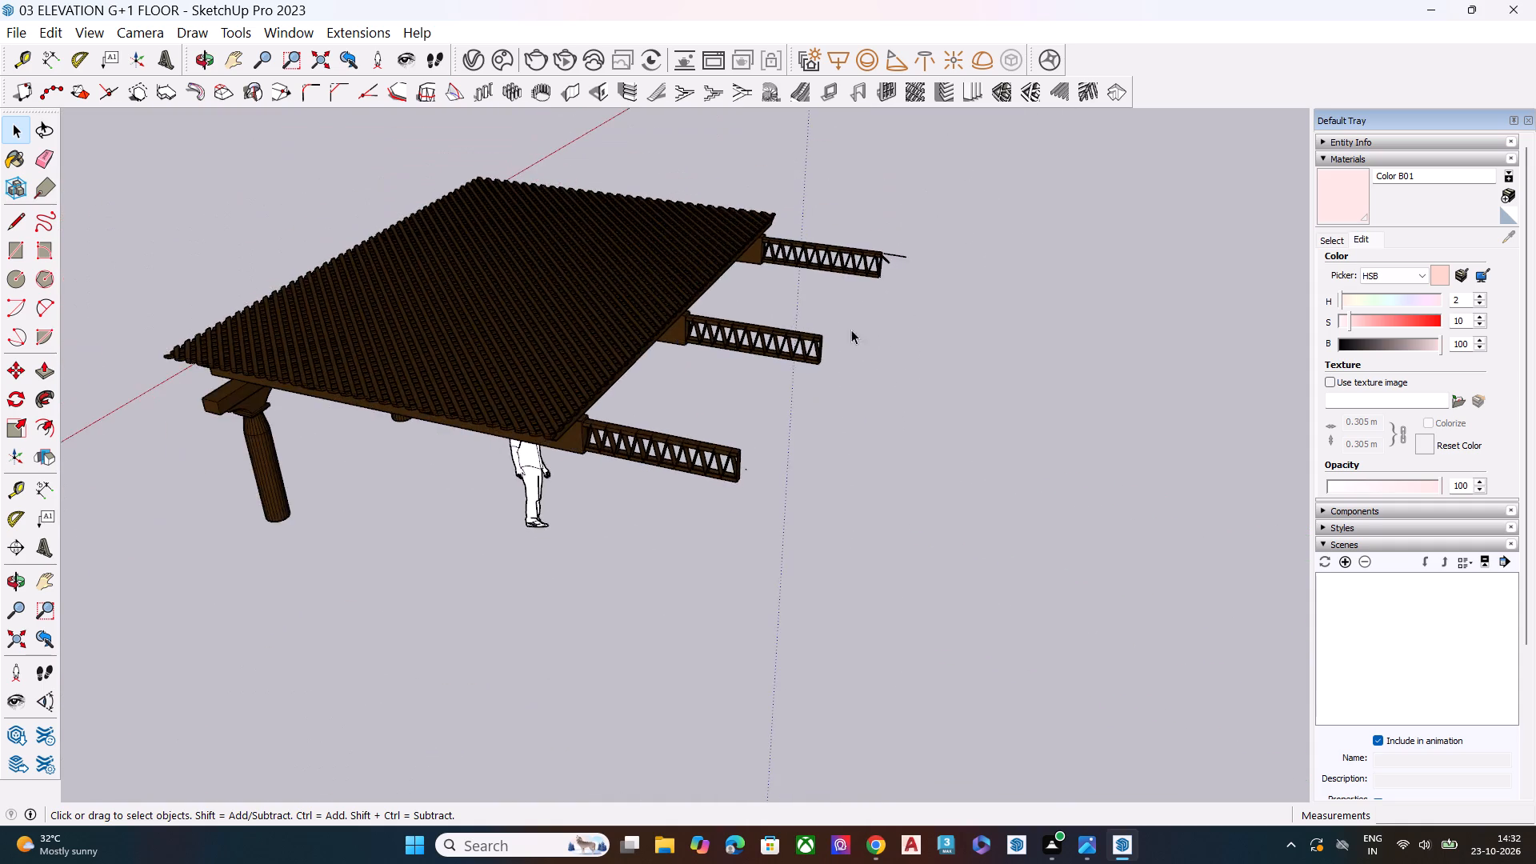
pyautogui.scroll(9, 866, 192)
pyautogui.scroll(-1, 865, 240)
pyautogui.scroll(1, 874, 258)
pyautogui.scroll(-8, 823, 295)
pyautogui.scroll(6, 845, 422)
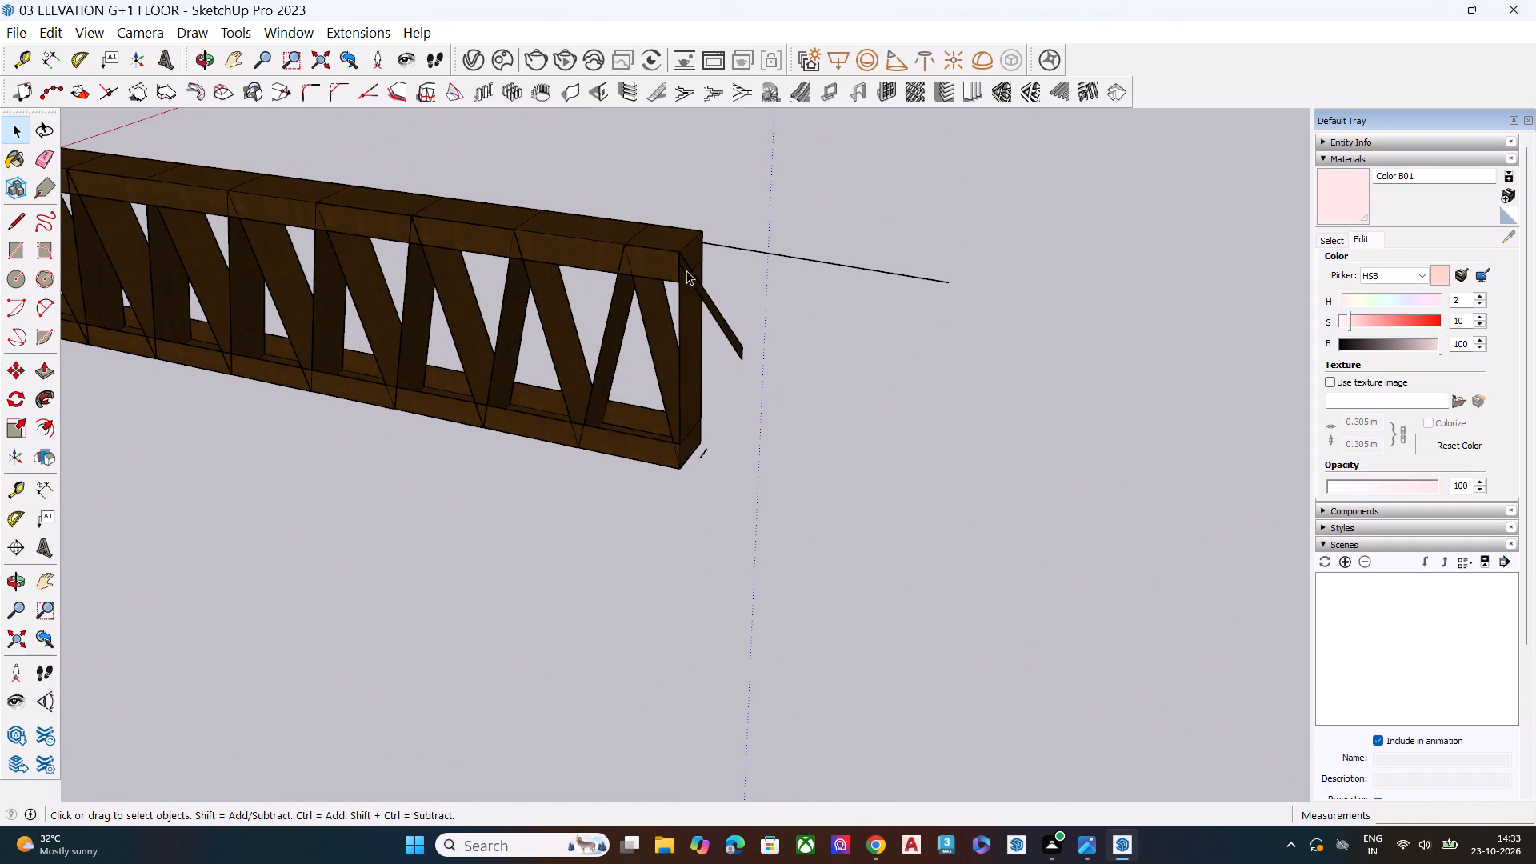
pyautogui.tripleClick(685, 270)
pyautogui.click(687, 268)
pyautogui.scroll(6, 694, 303)
pyautogui.doubleClick(728, 319)
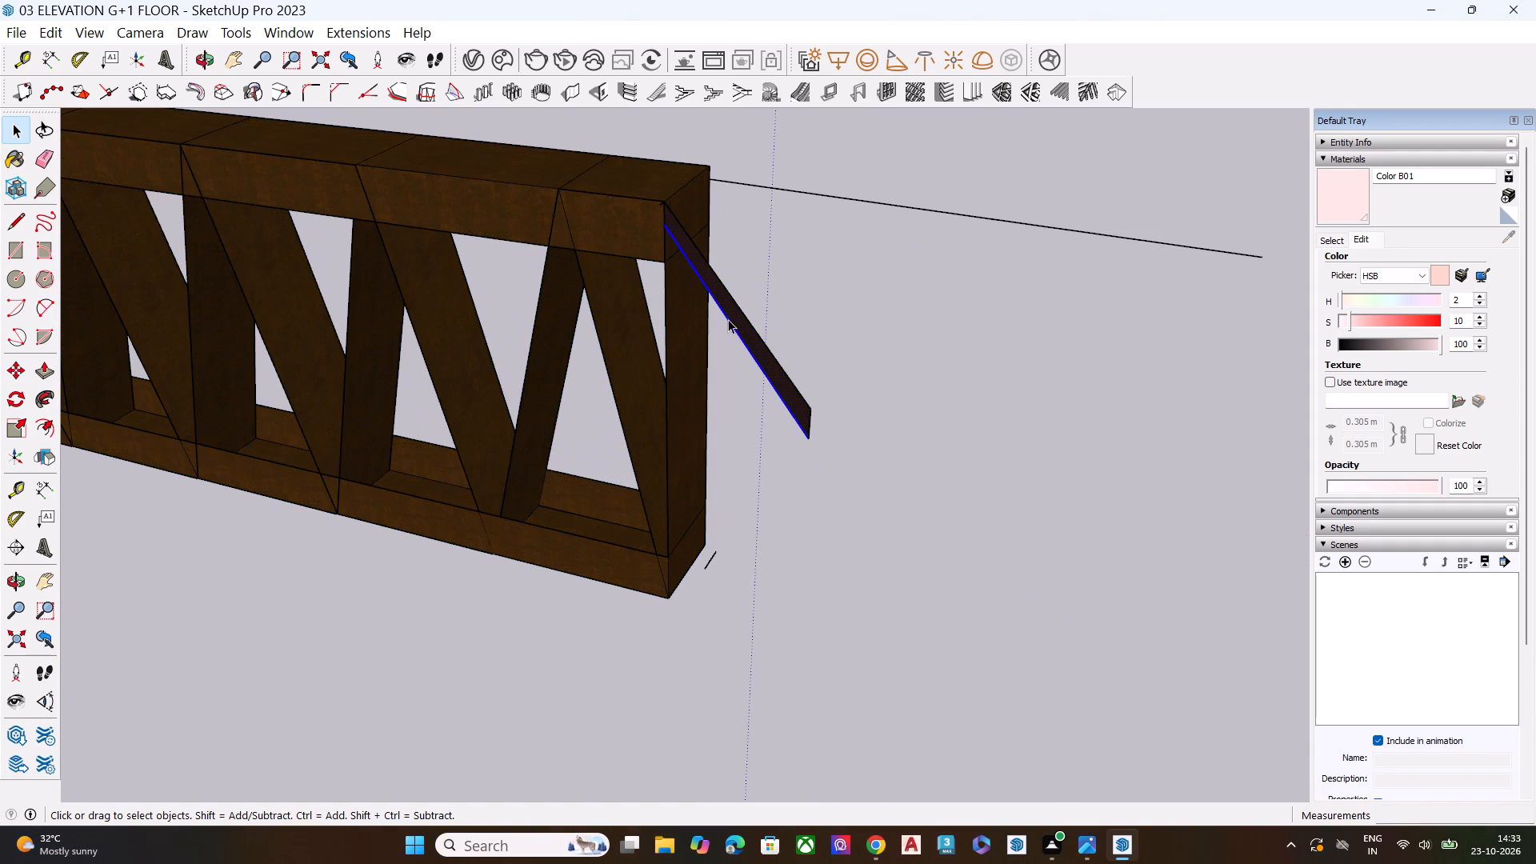
pyautogui.click(726, 320)
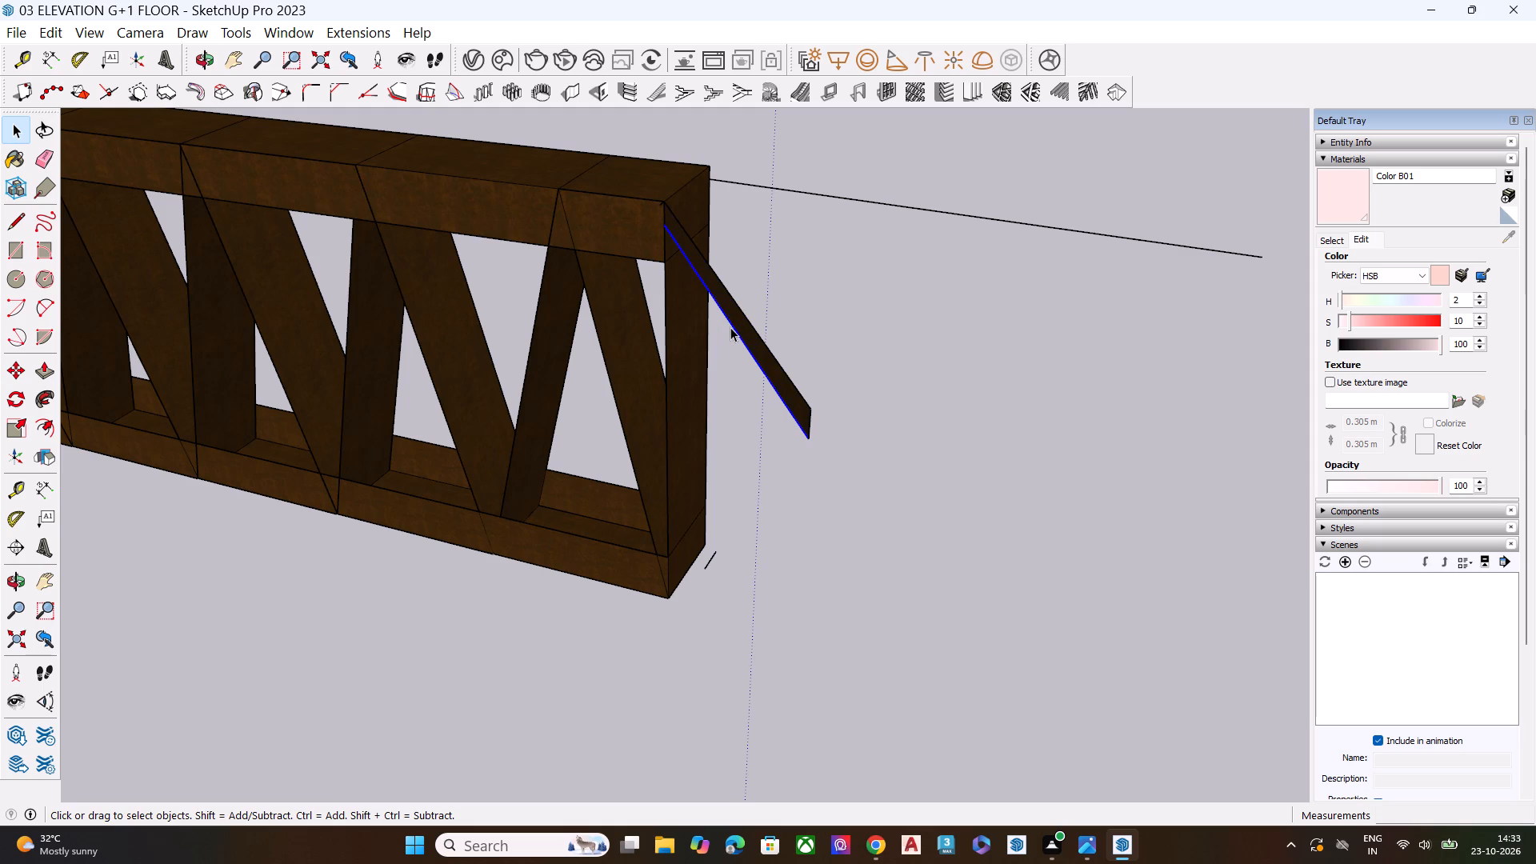
pyautogui.moveTo(815, 422); pyautogui.dragTo(773, 371)
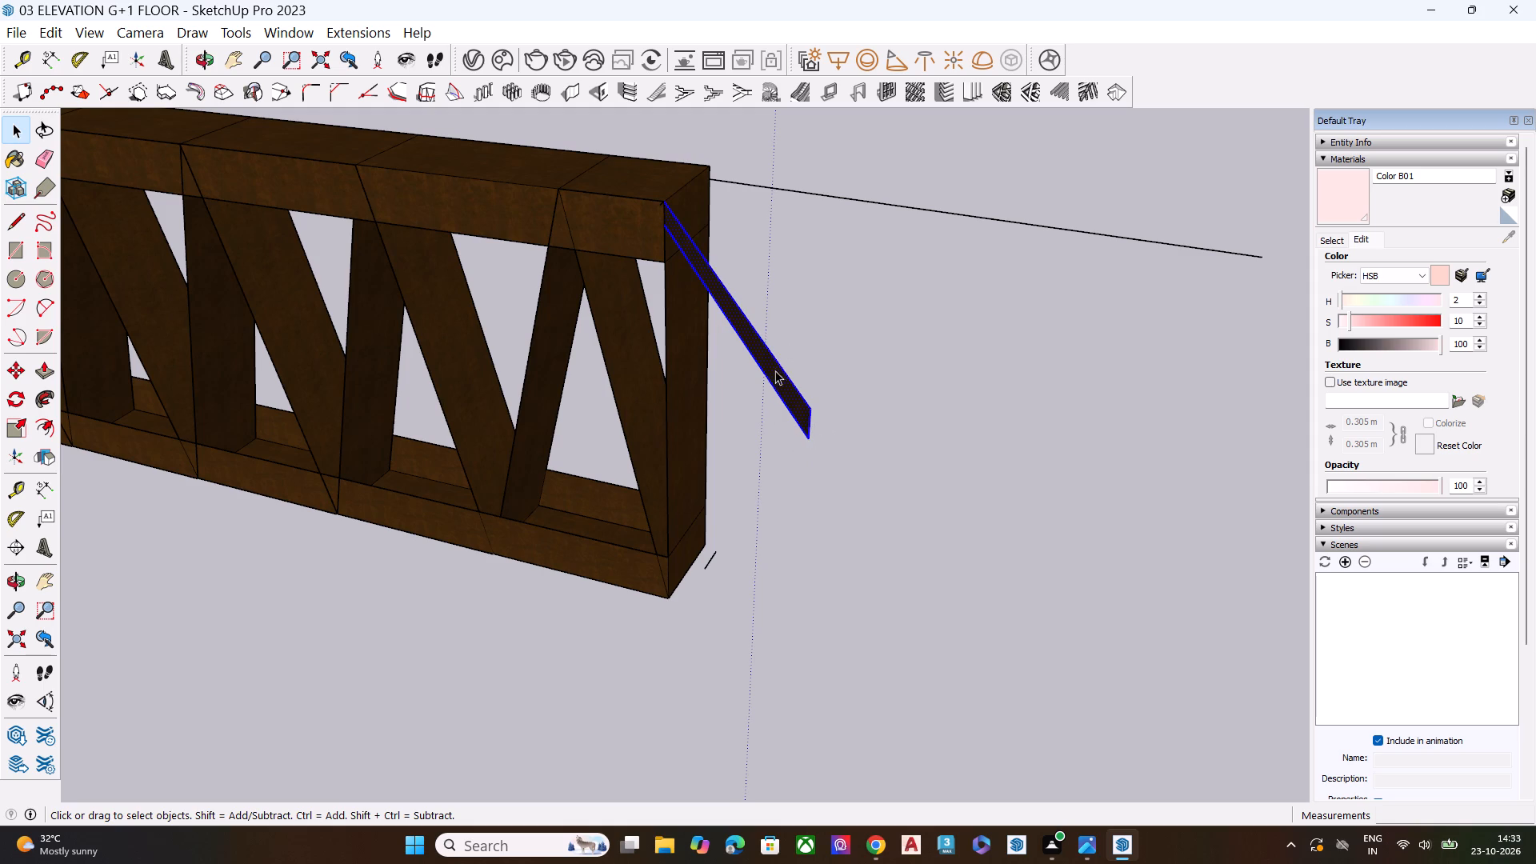
pyautogui.press('Delete')
# Erase the stray long line and the short line left beside the end of the farthest truss beam.
pyautogui.scroll(-2, 827, 362)
pyautogui.press('e')
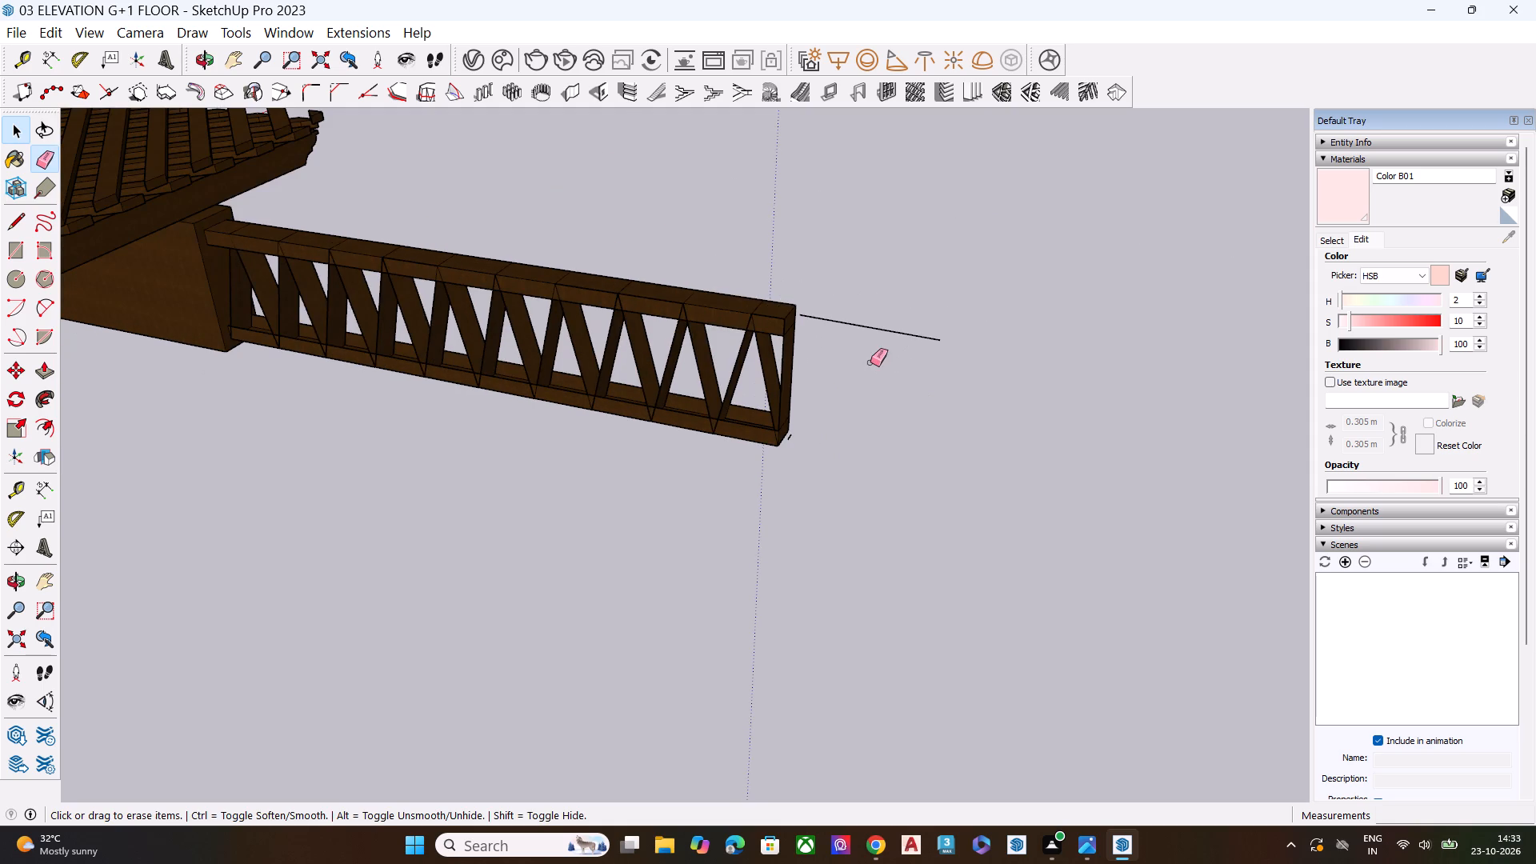
pyautogui.click(890, 327)
pyautogui.click(891, 332)
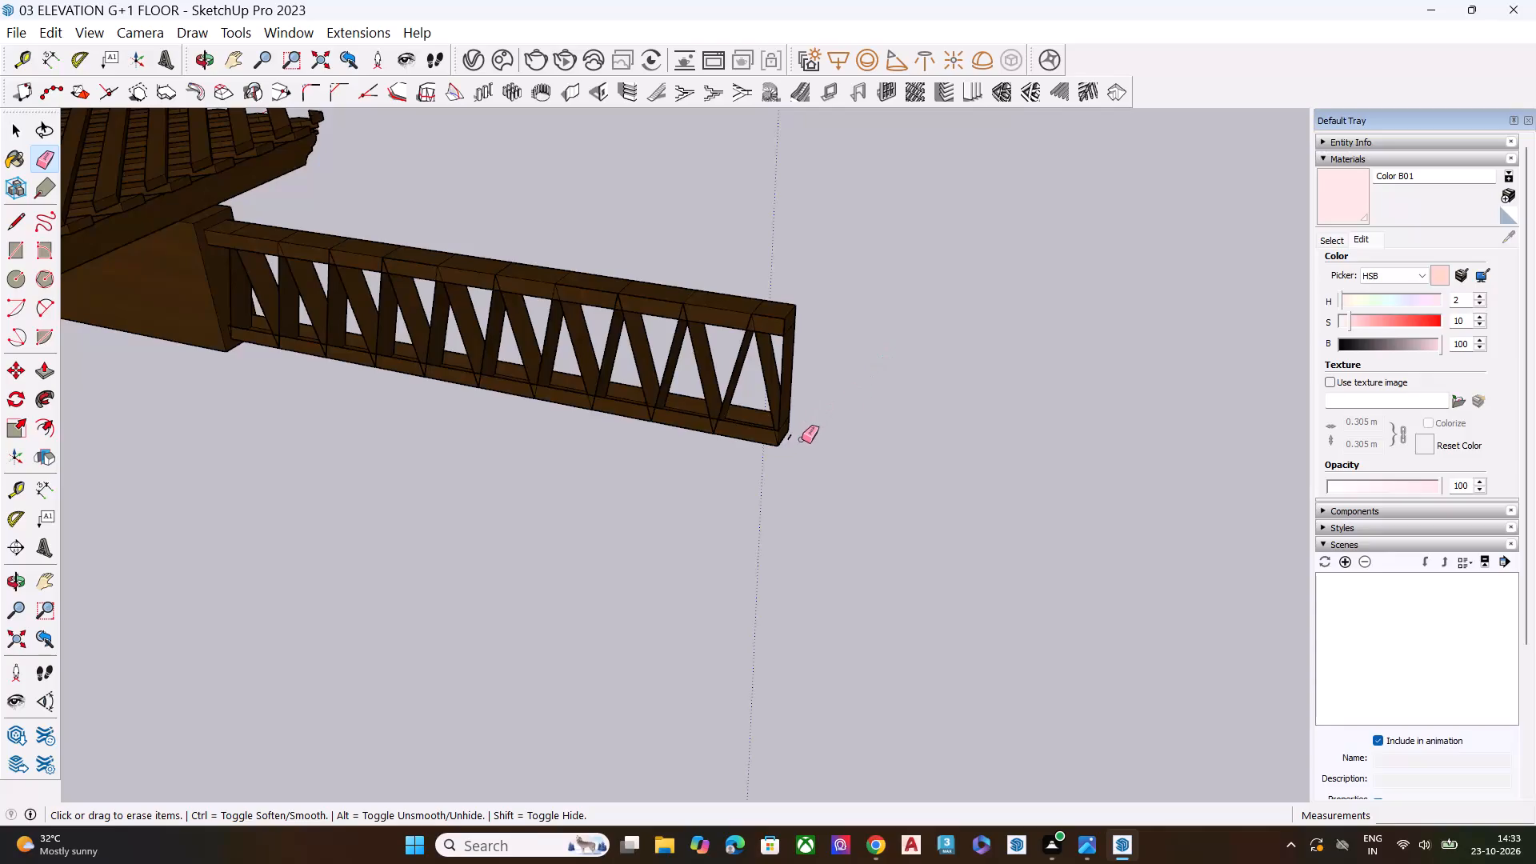
pyautogui.scroll(2, 794, 444)
pyautogui.scroll(-1, 794, 444)
pyautogui.scroll(6, 794, 444)
pyautogui.scroll(-4, 790, 434)
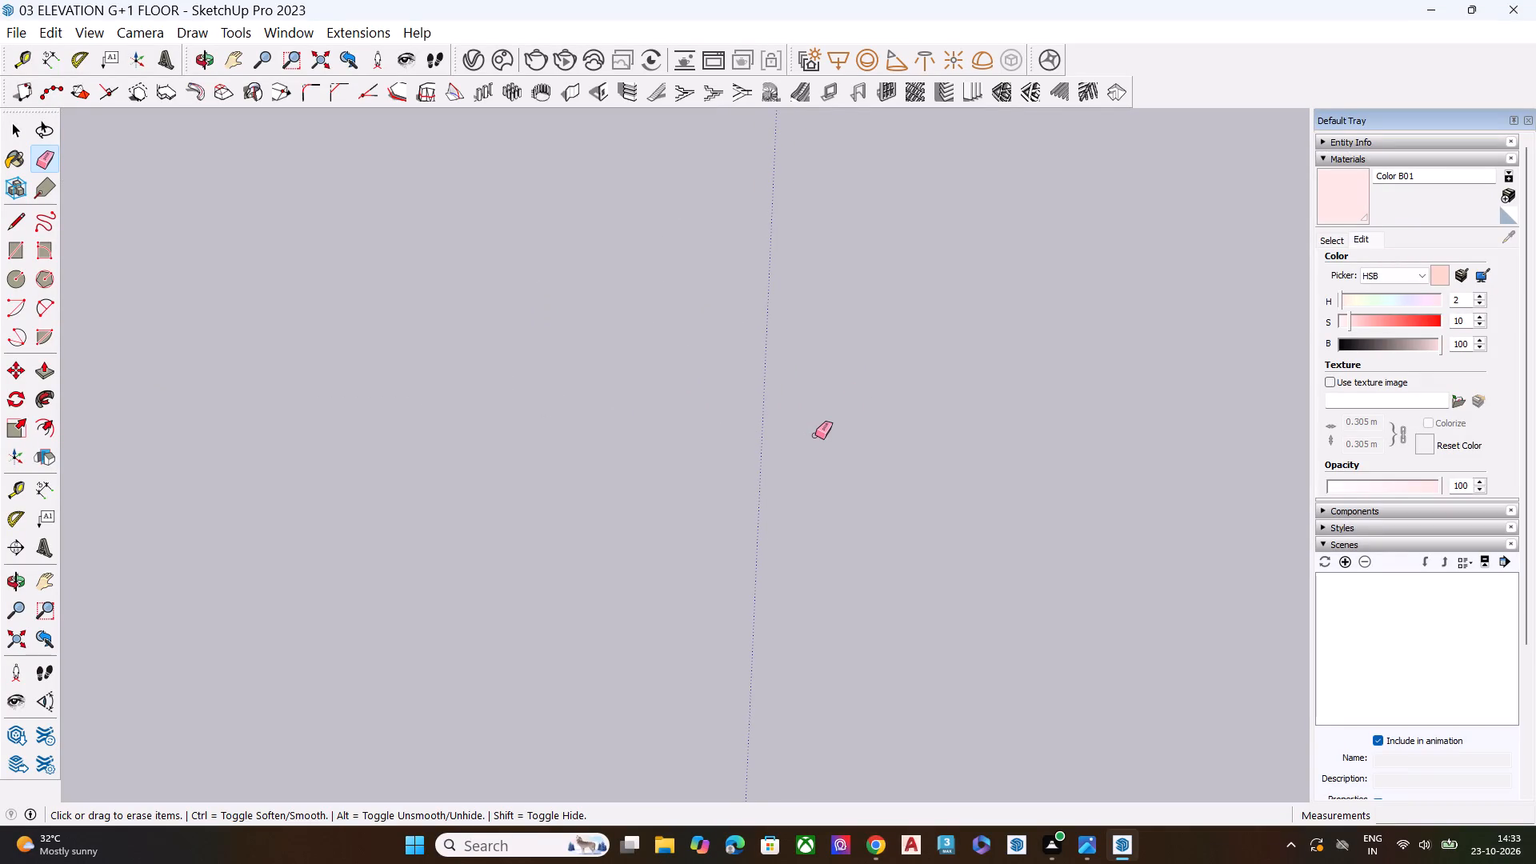
pyautogui.scroll(-1, 795, 438)
pyautogui.scroll(1, 795, 438)
pyautogui.scroll(-3, 798, 436)
pyautogui.scroll(2, 808, 416)
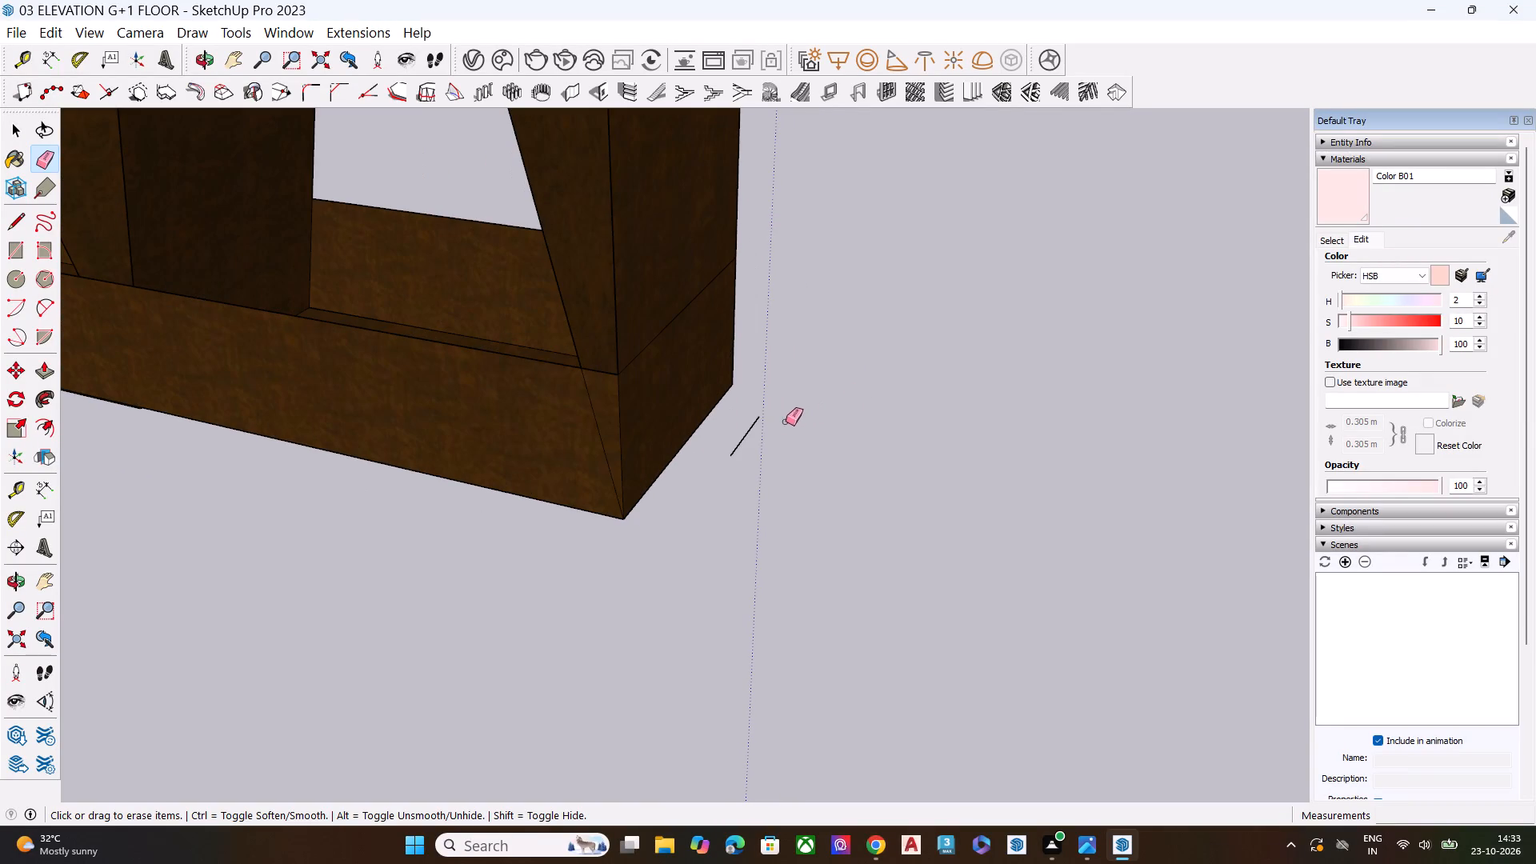
pyautogui.click(752, 426)
pyautogui.scroll(-2, 846, 419)
pyautogui.scroll(1, 846, 419)
pyautogui.scroll(-4, 846, 419)
pyautogui.press('space')
pyautogui.click(874, 414)
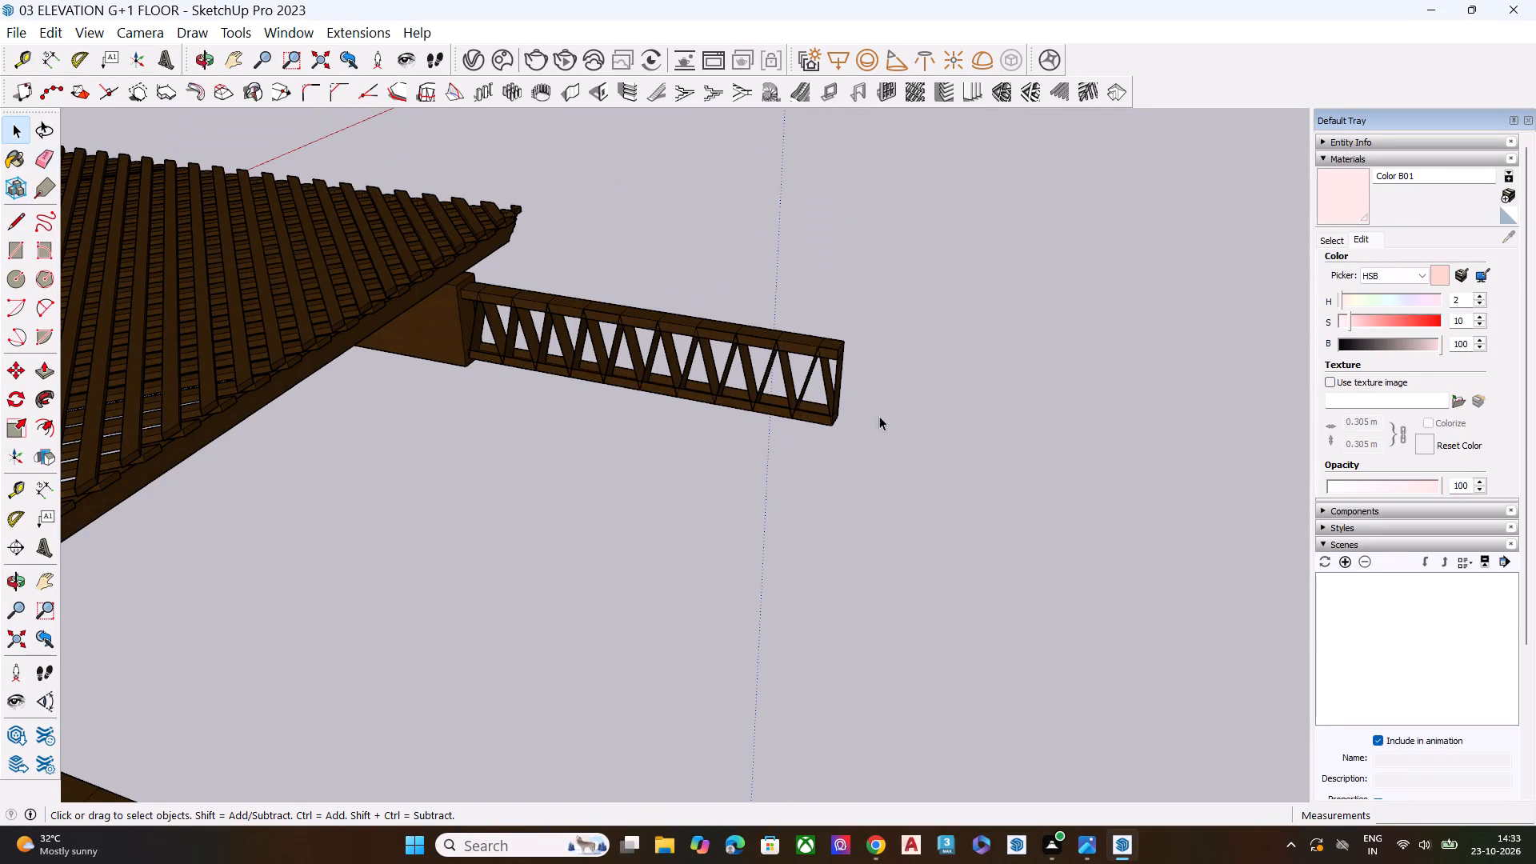
# Delete the outer end panel of the farthest truss extension, with the long chord faces connected to it.
pyautogui.scroll(-7, 891, 365)
pyautogui.click(854, 366)
pyautogui.scroll(7, 855, 365)
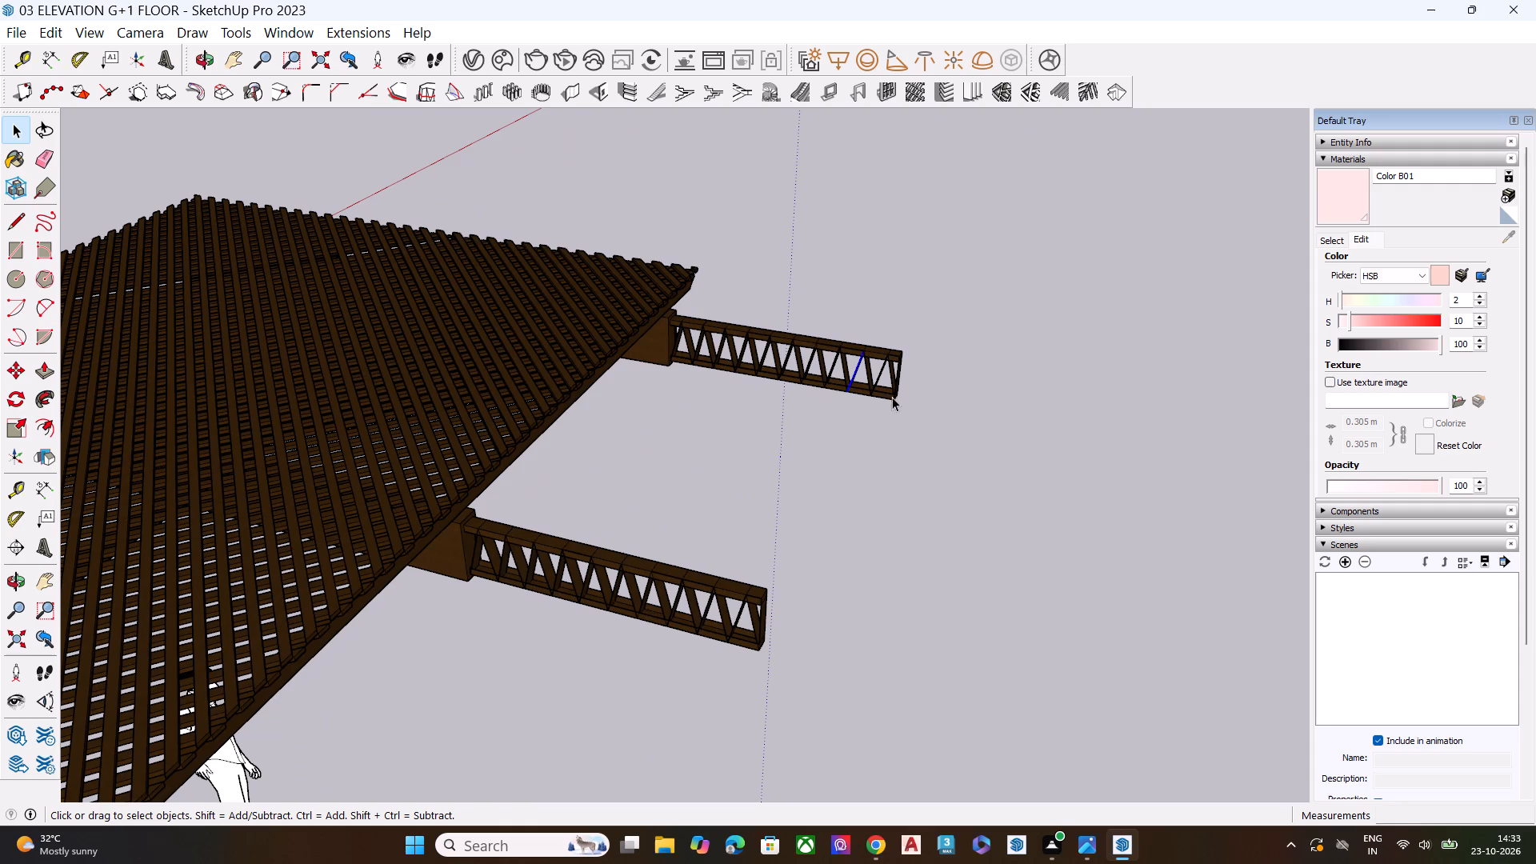
pyautogui.scroll(7, 891, 371)
pyautogui.moveTo(927, 433); pyautogui.dragTo(844, 274)
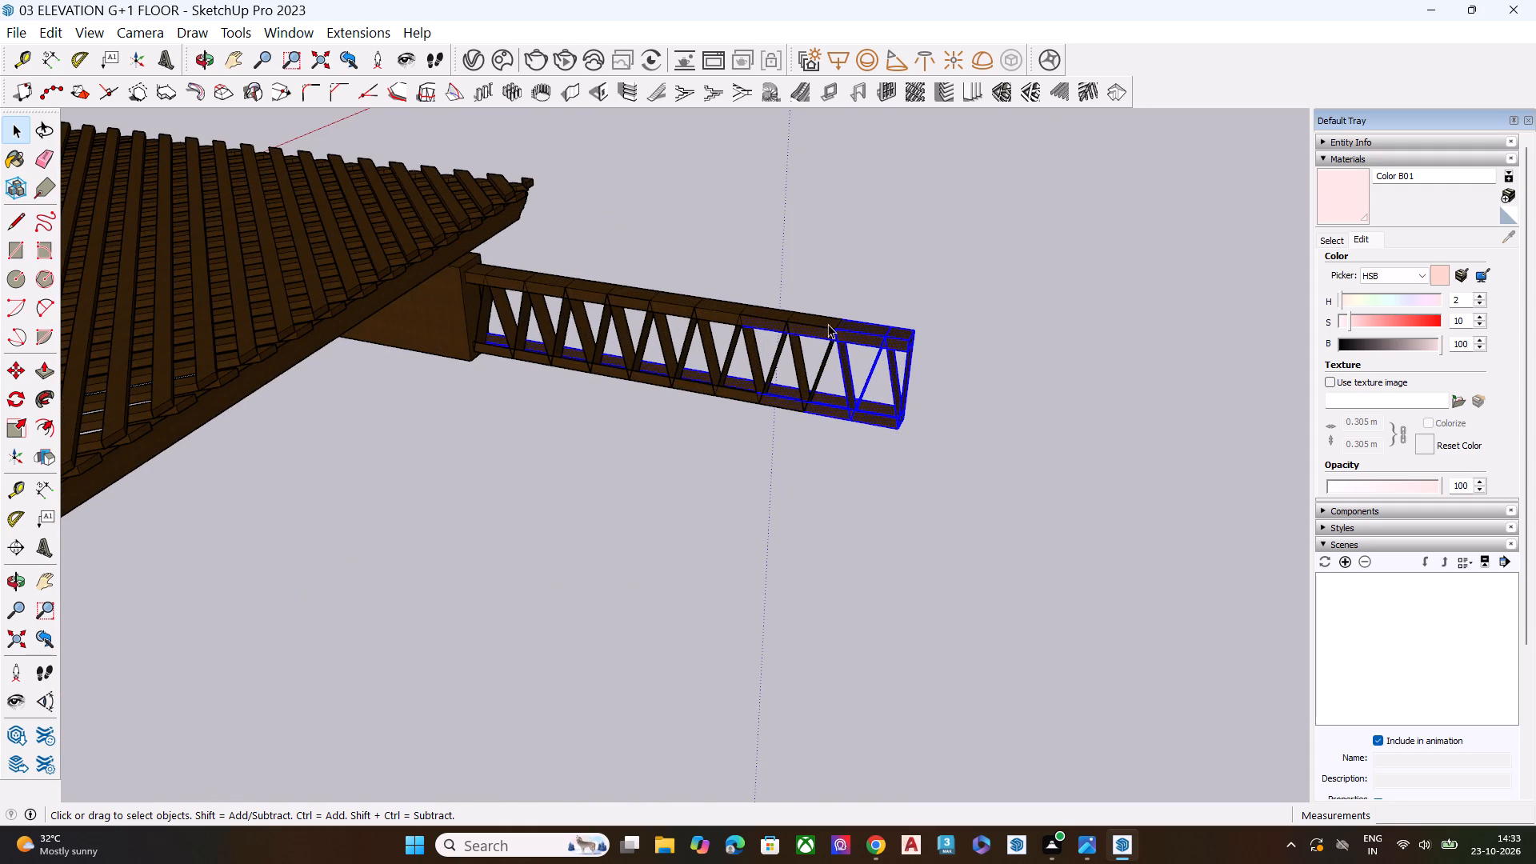
pyautogui.scroll(2, 807, 350)
pyautogui.moveTo(746, 335); pyautogui.dragTo(654, 80, button='middle')
pyautogui.click(655, 79)
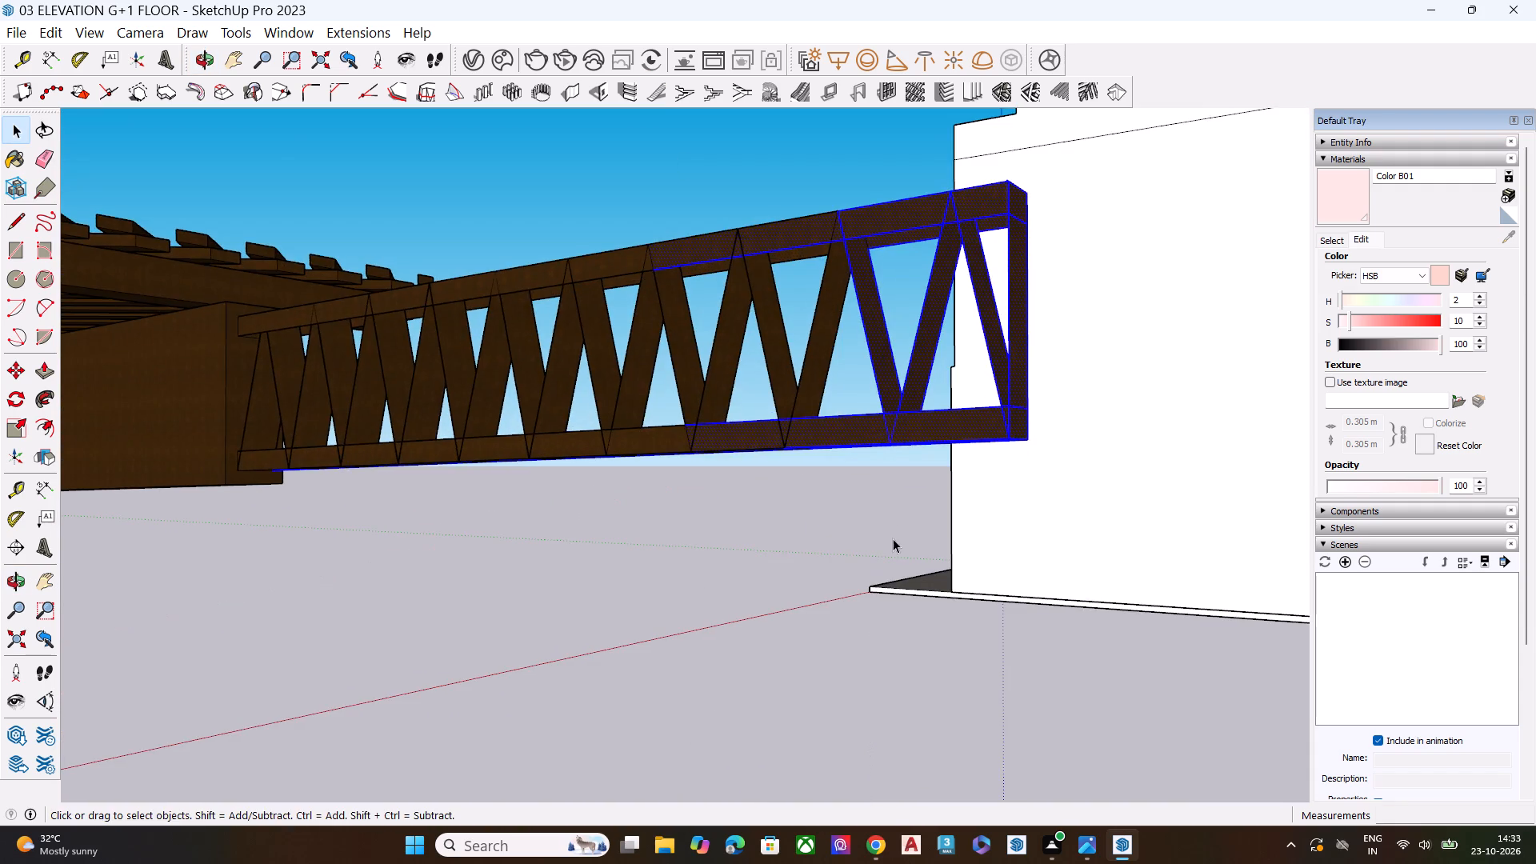
pyautogui.scroll(1, 894, 547)
pyautogui.moveTo(874, 570); pyautogui.dragTo(842, 518, button='middle')
pyautogui.scroll(-1, 845, 520)
pyautogui.scroll(1, 846, 522)
pyautogui.scroll(-6, 928, 560)
pyautogui.scroll(1, 927, 561)
pyautogui.scroll(-2, 929, 566)
pyautogui.scroll(-8, 992, 543)
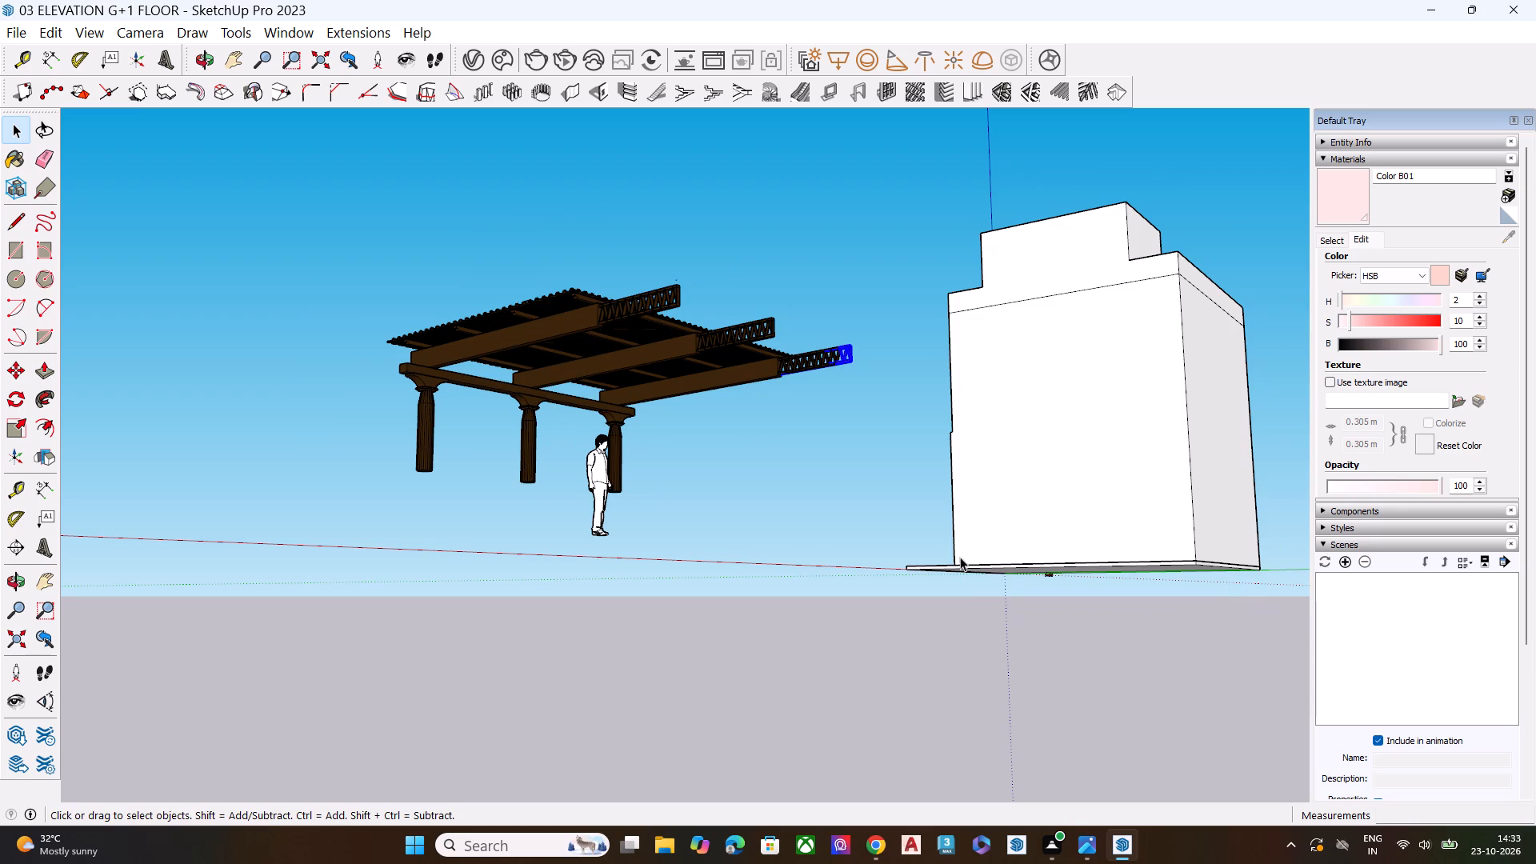
pyautogui.scroll(1, 754, 415)
pyautogui.moveTo(754, 415); pyautogui.dragTo(722, 549, button='middle')
pyautogui.scroll(5, 754, 438)
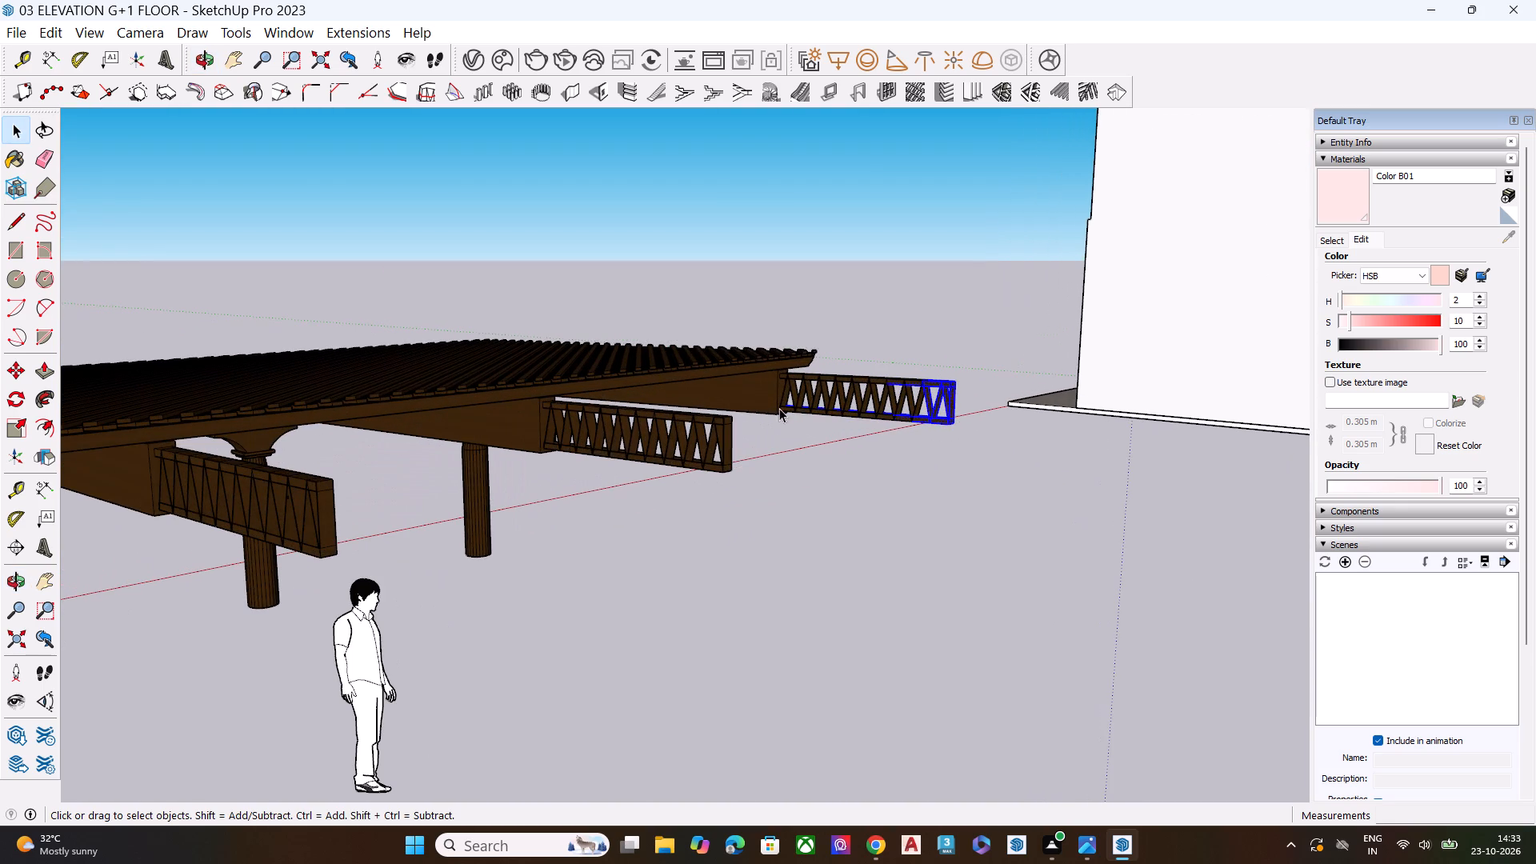
pyautogui.moveTo(831, 456); pyautogui.dragTo(358, 508, button='middle')
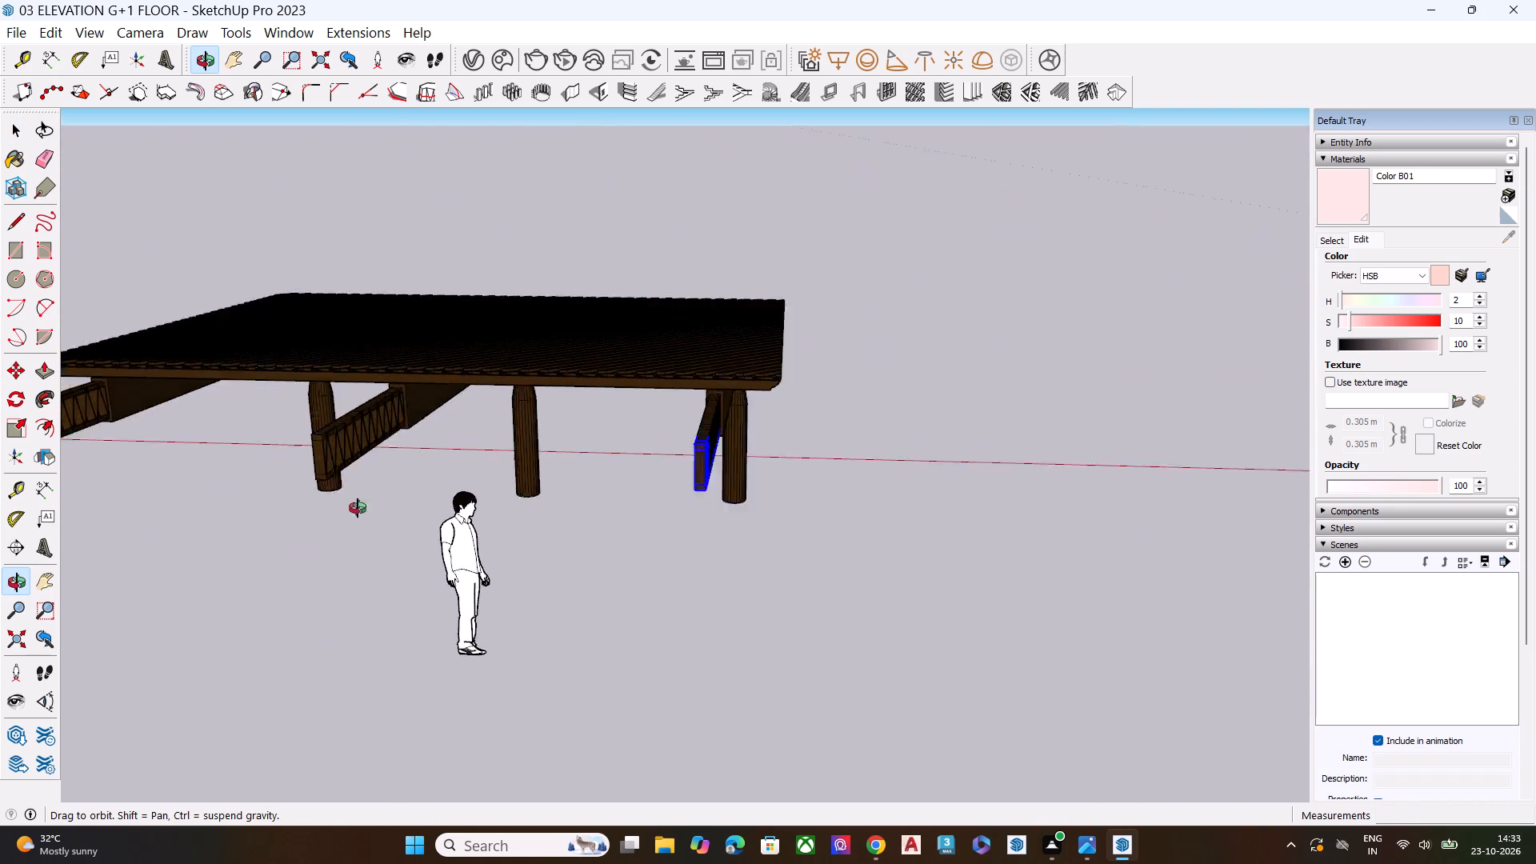
pyautogui.moveTo(358, 508); pyautogui.dragTo(162, 452, button='middle')
pyautogui.scroll(8, 498, 387)
pyautogui.scroll(2, 697, 407)
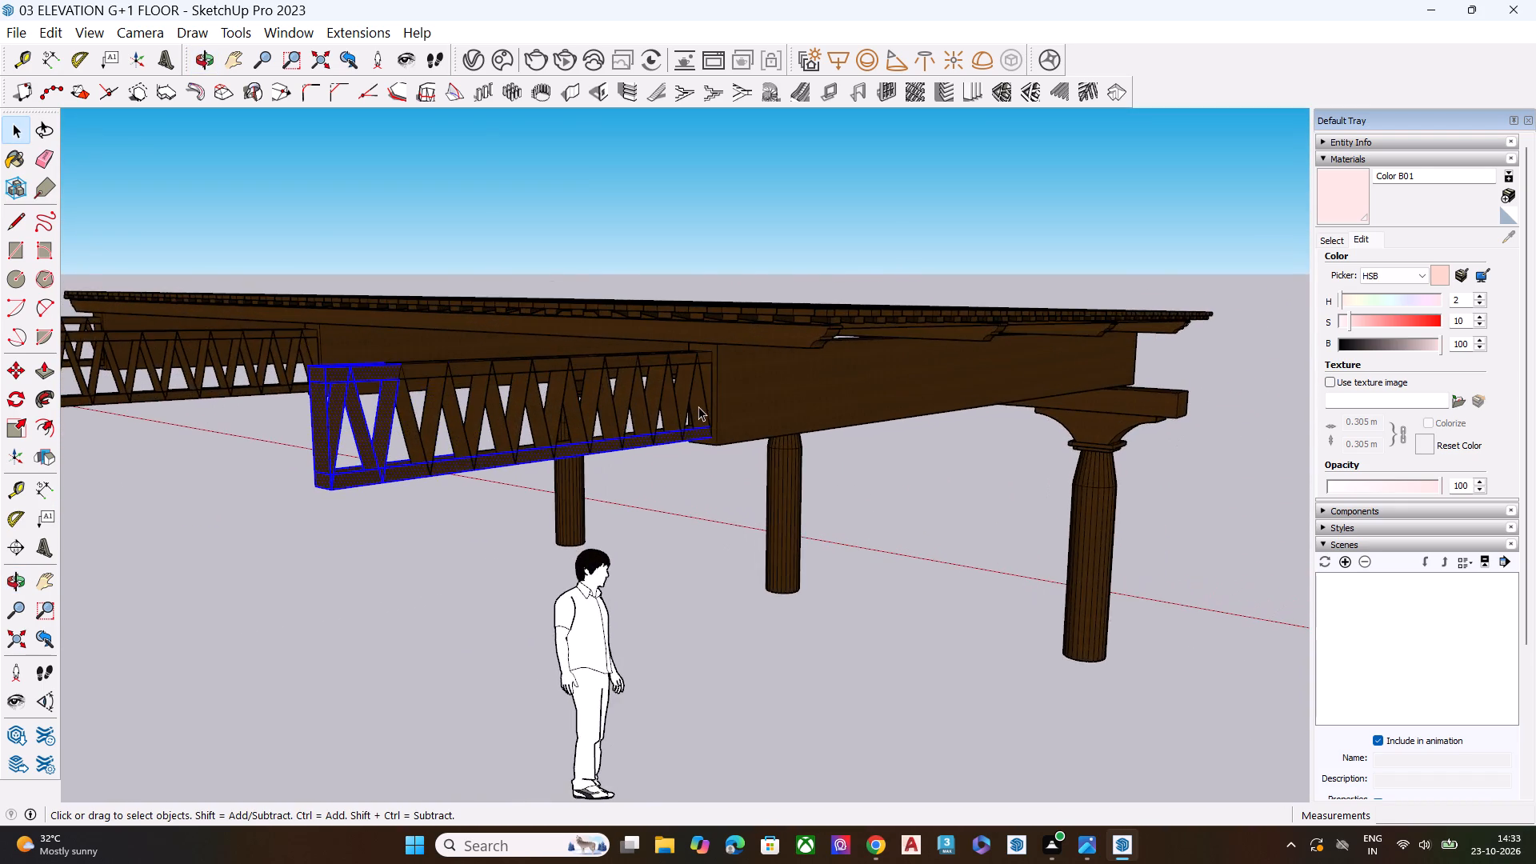
pyautogui.scroll(13, 698, 406)
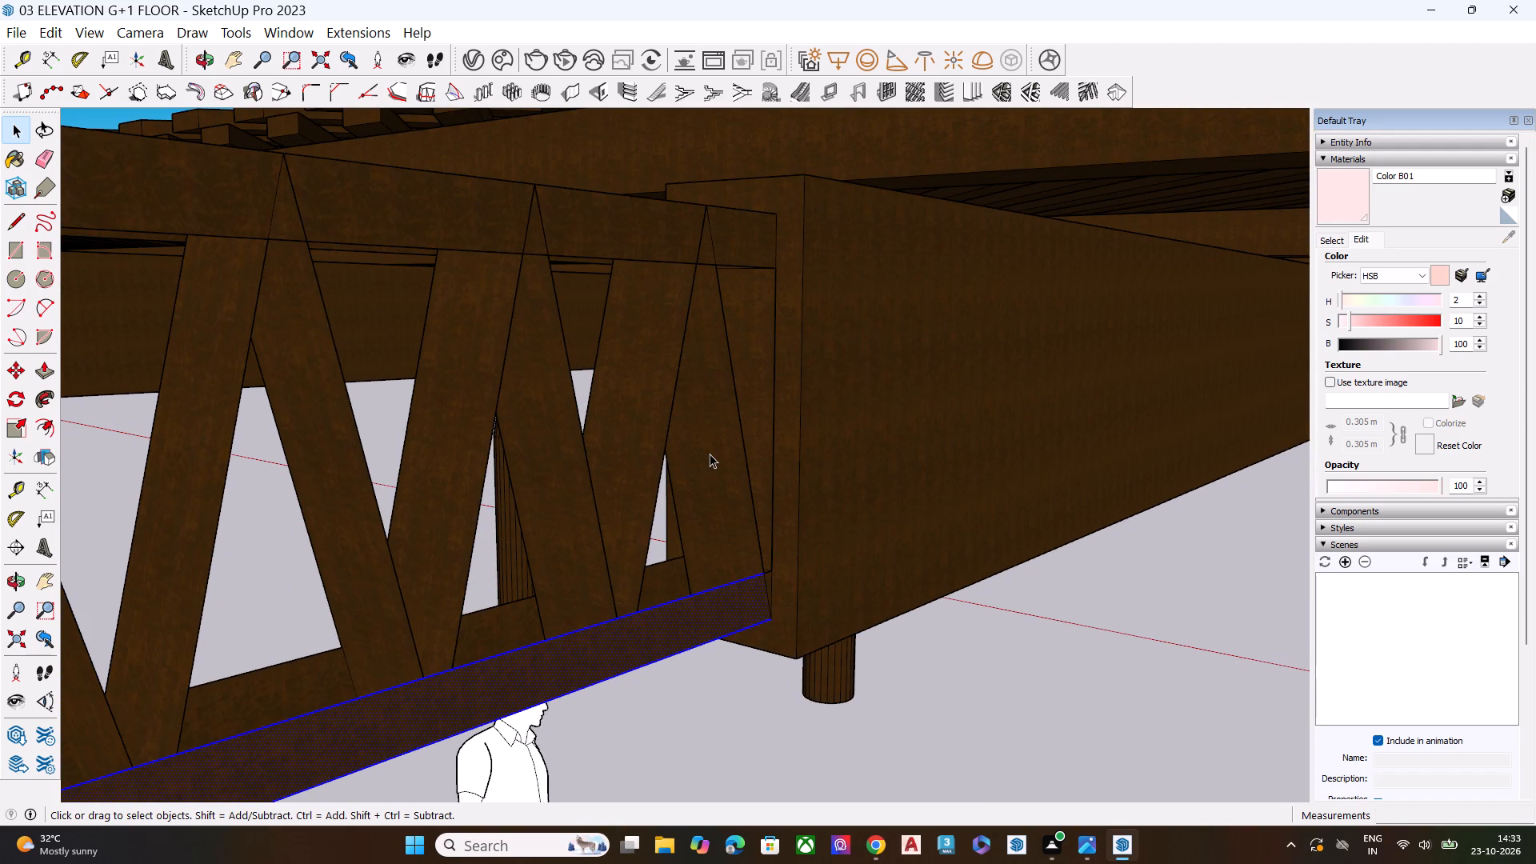
pyautogui.press('Delete')
# Delete successive outer portions of the farthest truss extension and the loose fragment beyond it, working inward toward the main beam.
pyautogui.scroll(-4, 746, 459)
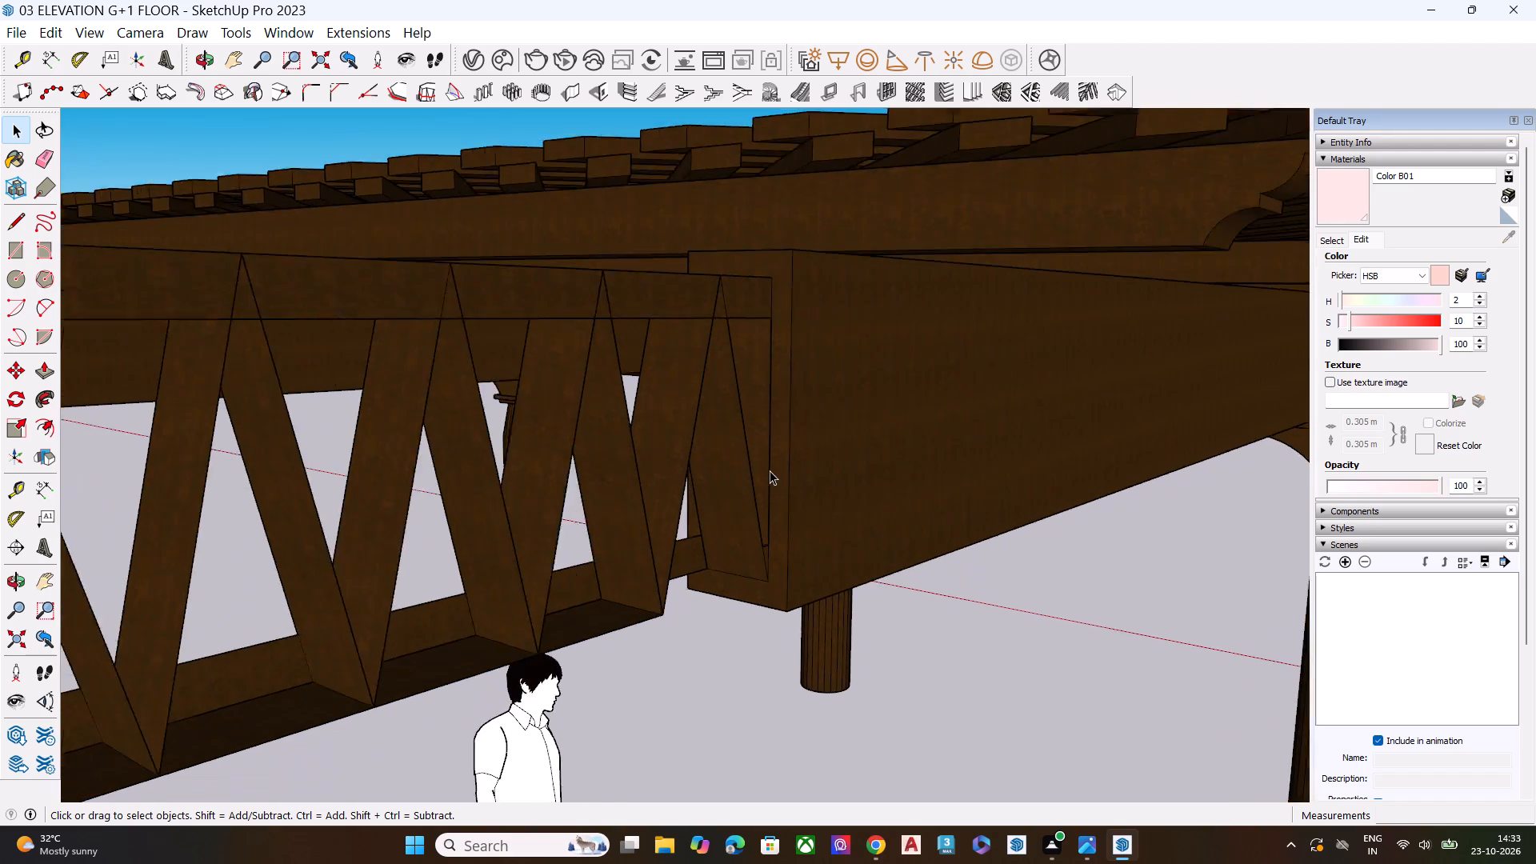
pyautogui.scroll(-13, 770, 470)
pyautogui.moveTo(693, 502); pyautogui.dragTo(1044, 665, button='middle')
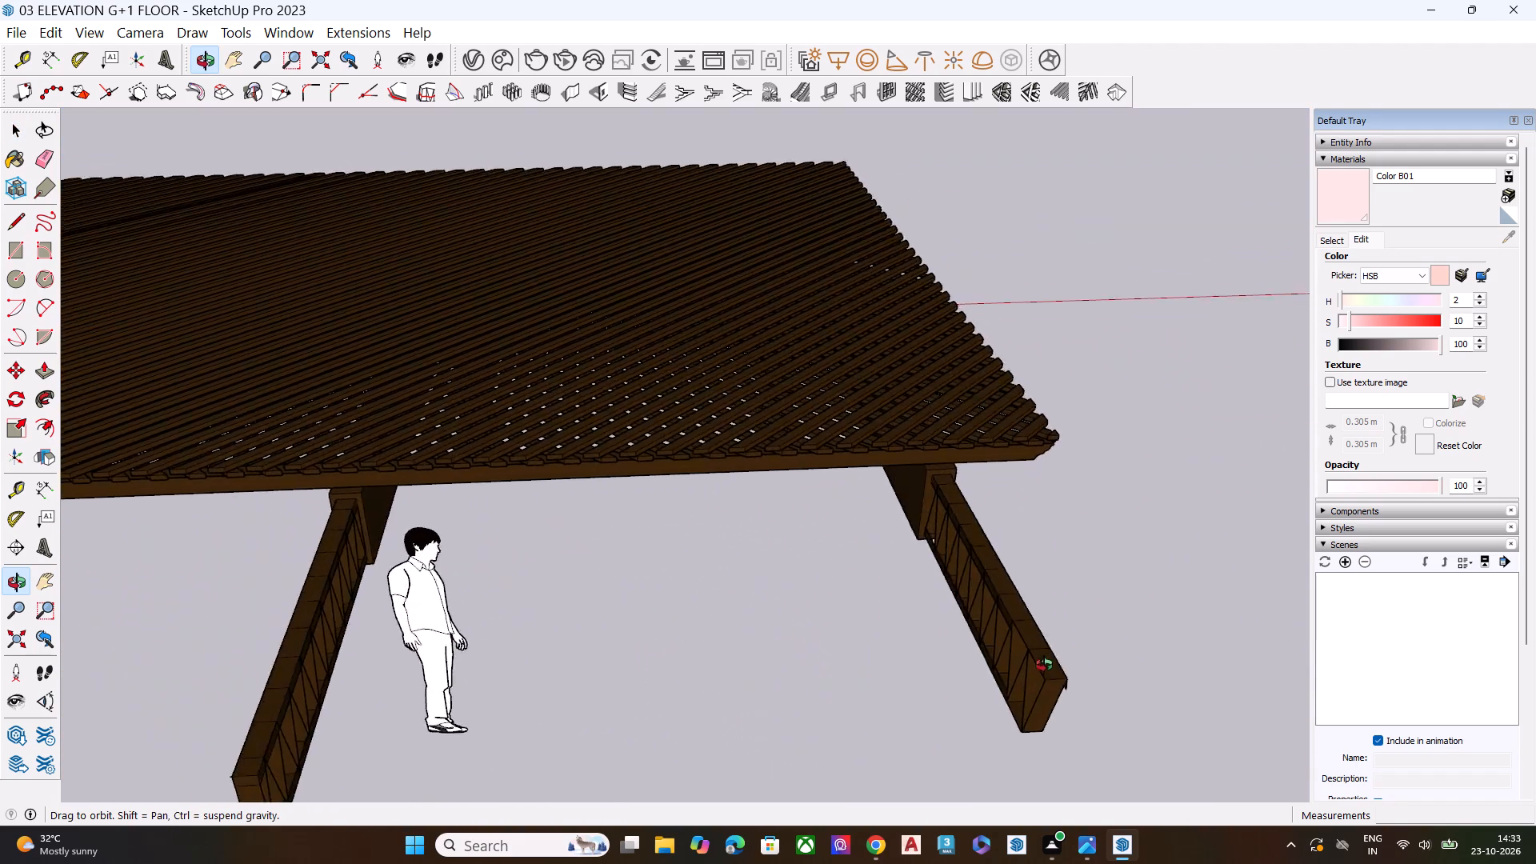
pyautogui.moveTo(1044, 665); pyautogui.dragTo(1185, 647, button='middle')
pyautogui.moveTo(1186, 674); pyautogui.dragTo(1110, 474)
pyautogui.press('Delete')
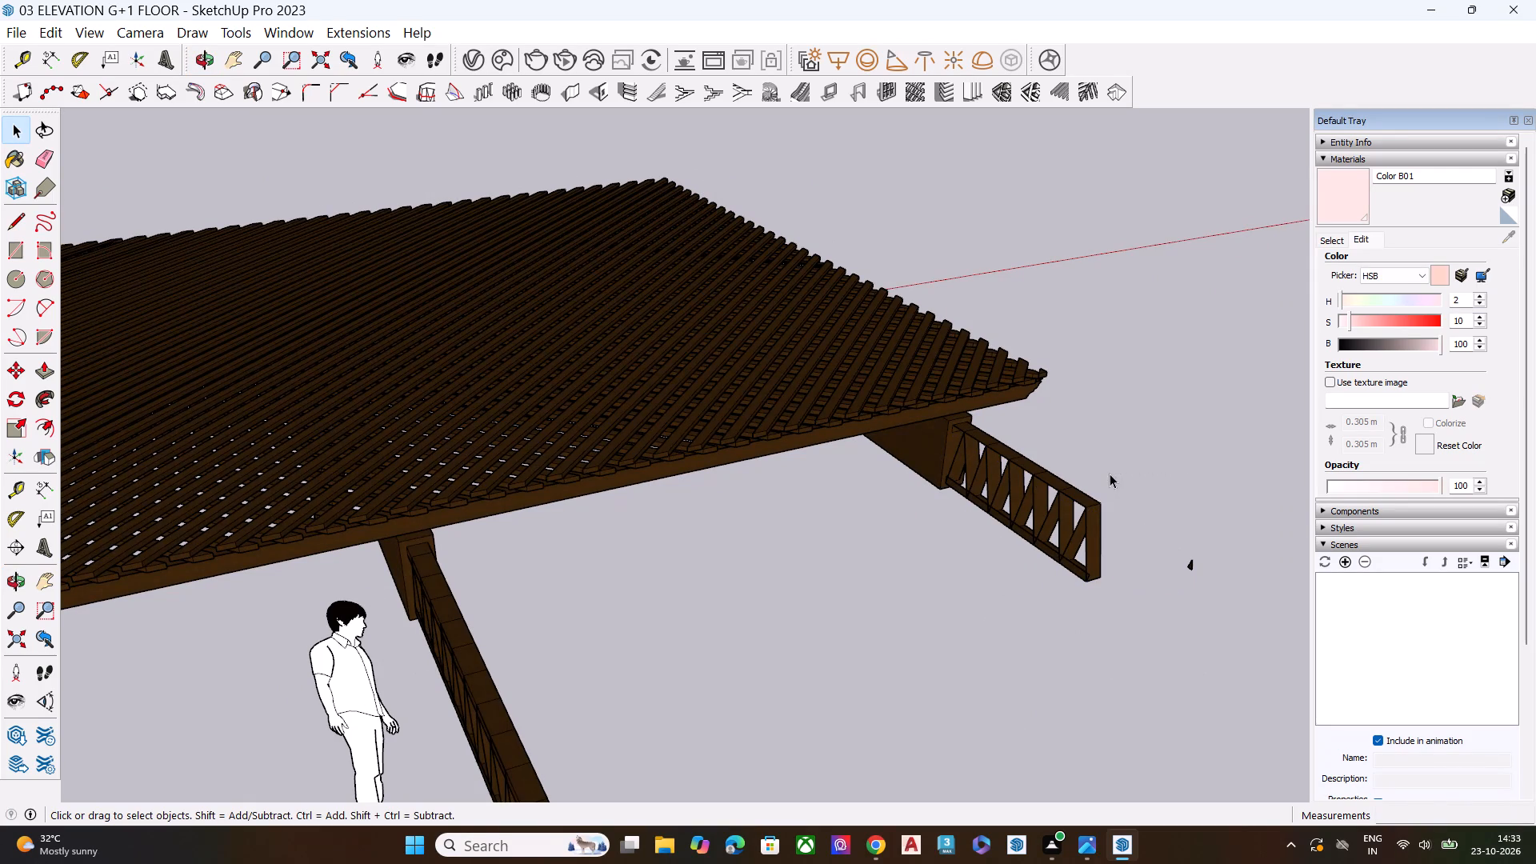
pyautogui.moveTo(1129, 634); pyautogui.dragTo(1148, 613)
pyautogui.moveTo(1221, 615); pyautogui.dragTo(1151, 502)
pyautogui.press('Delete')
pyautogui.moveTo(1129, 628); pyautogui.dragTo(1031, 460)
pyautogui.press('Delete')
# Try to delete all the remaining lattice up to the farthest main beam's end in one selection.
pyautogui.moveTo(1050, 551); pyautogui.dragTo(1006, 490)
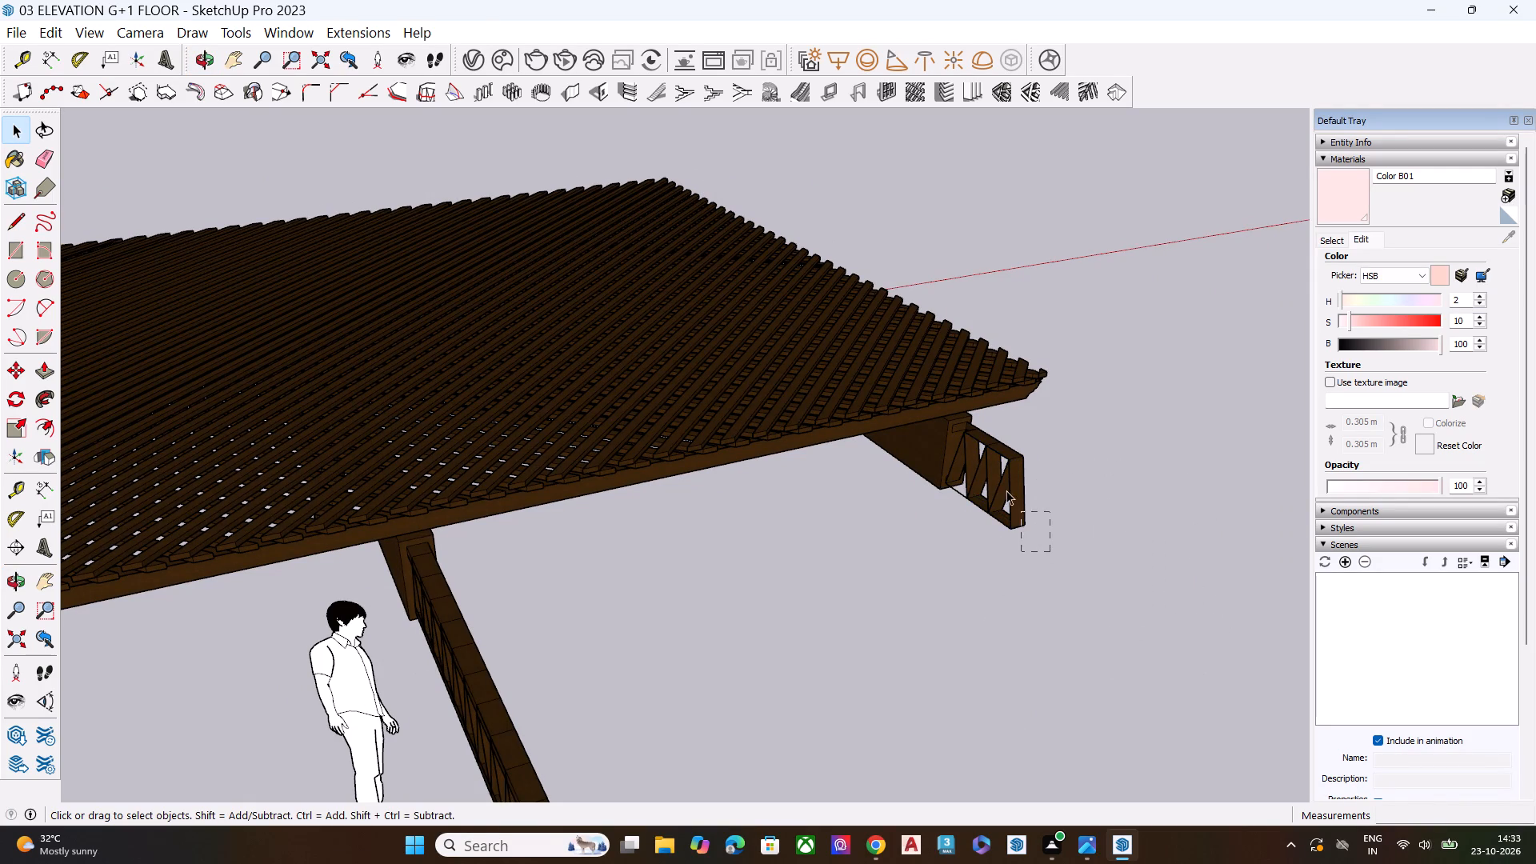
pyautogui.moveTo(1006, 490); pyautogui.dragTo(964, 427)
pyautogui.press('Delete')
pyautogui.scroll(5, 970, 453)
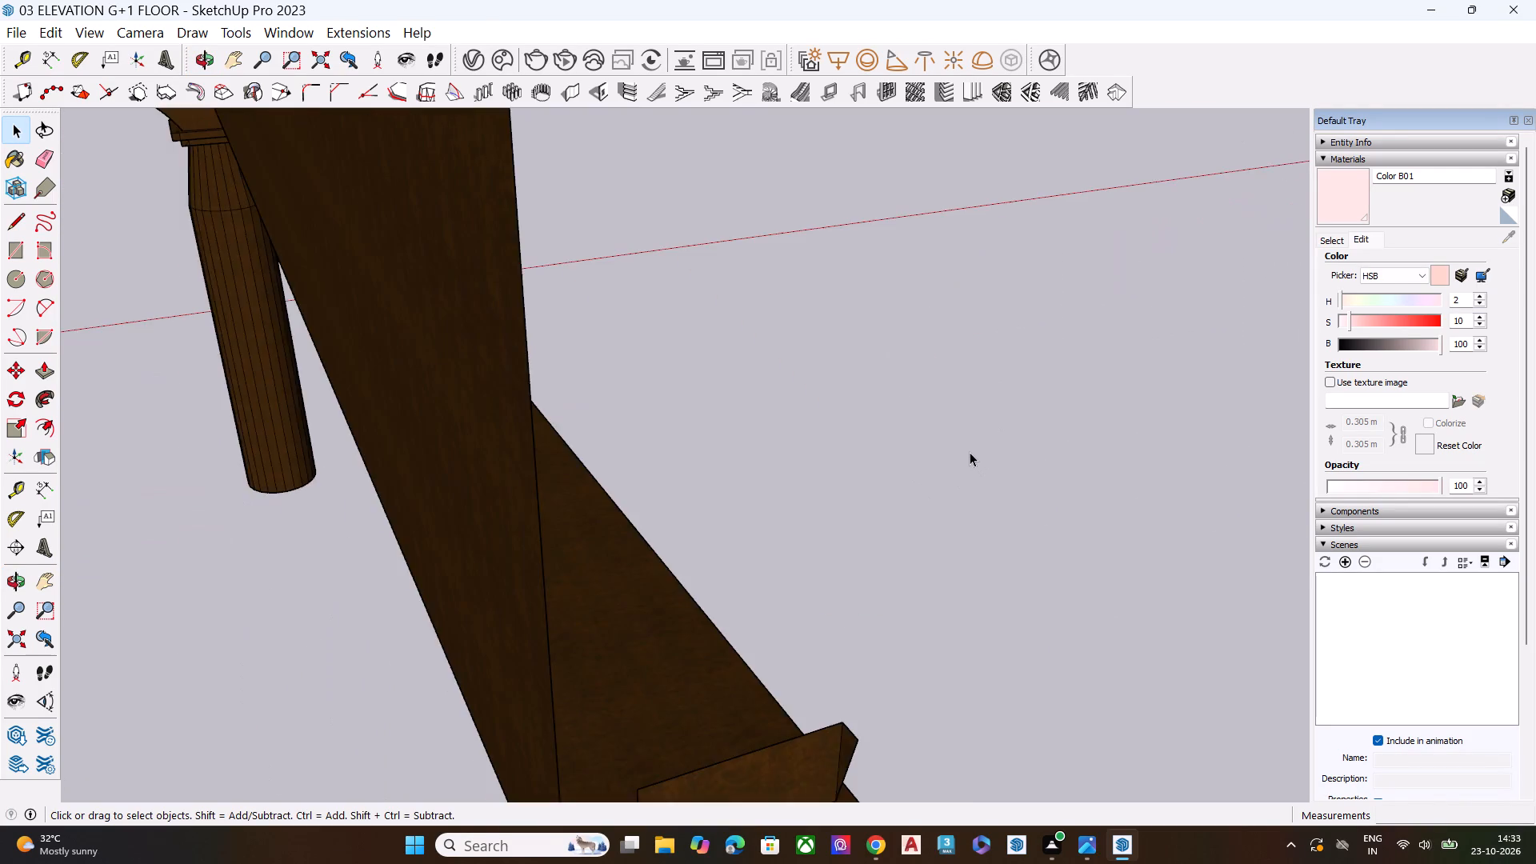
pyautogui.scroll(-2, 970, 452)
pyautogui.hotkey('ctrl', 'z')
# Delete the remaining lattice members and loose edges projecting from the farthest main beam, keeping the solid beam itself.
pyautogui.scroll(4, 974, 432)
pyautogui.moveTo(1002, 450); pyautogui.dragTo(1161, 417, button='middle')
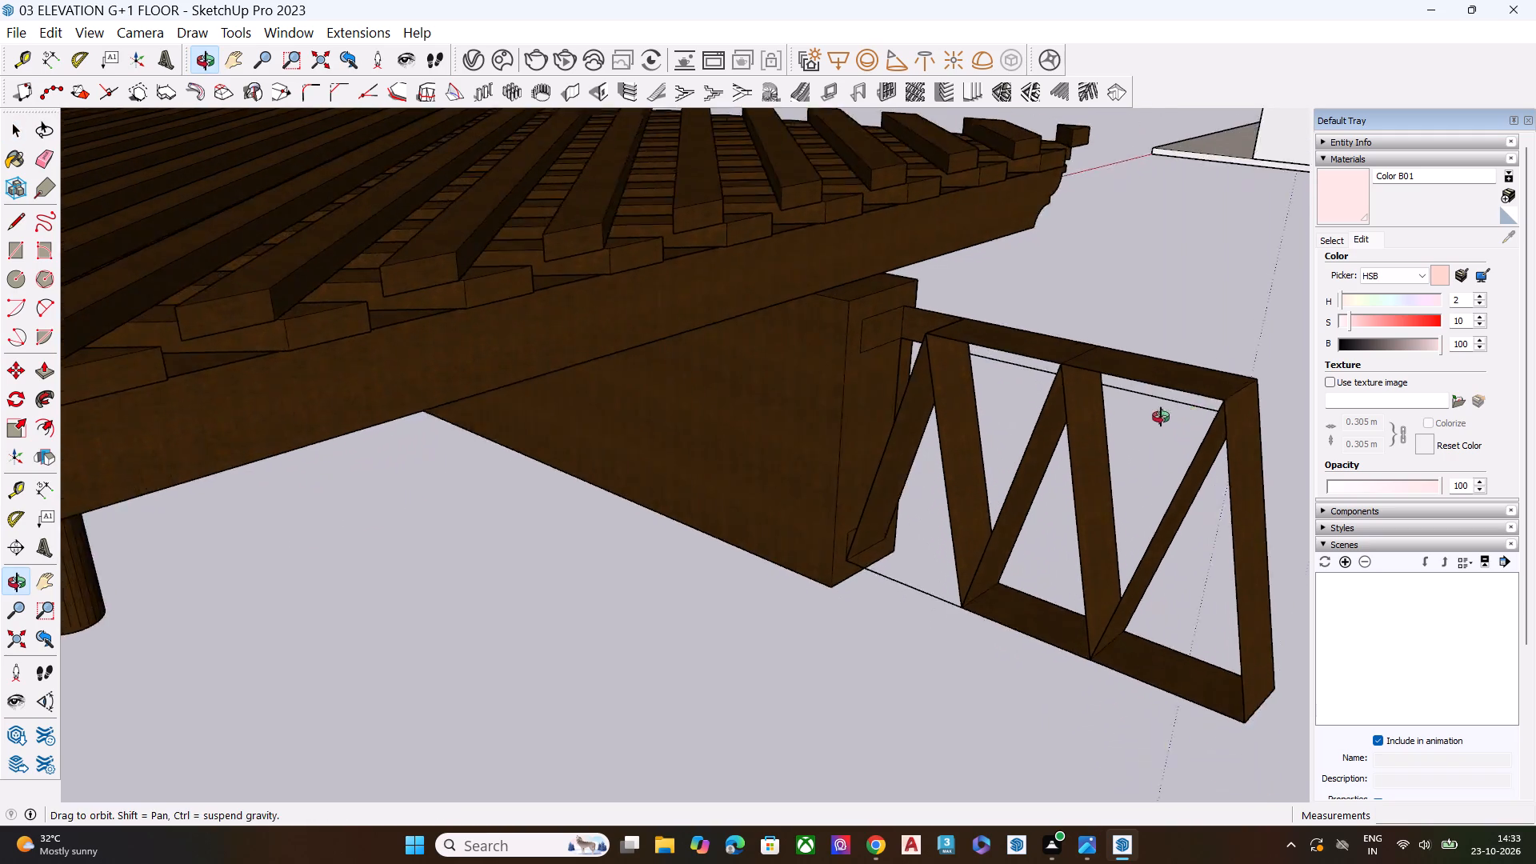
pyautogui.moveTo(1161, 417); pyautogui.dragTo(1225, 399, button='middle')
pyautogui.scroll(-4, 1014, 405)
pyautogui.moveTo(1113, 501); pyautogui.dragTo(1006, 374)
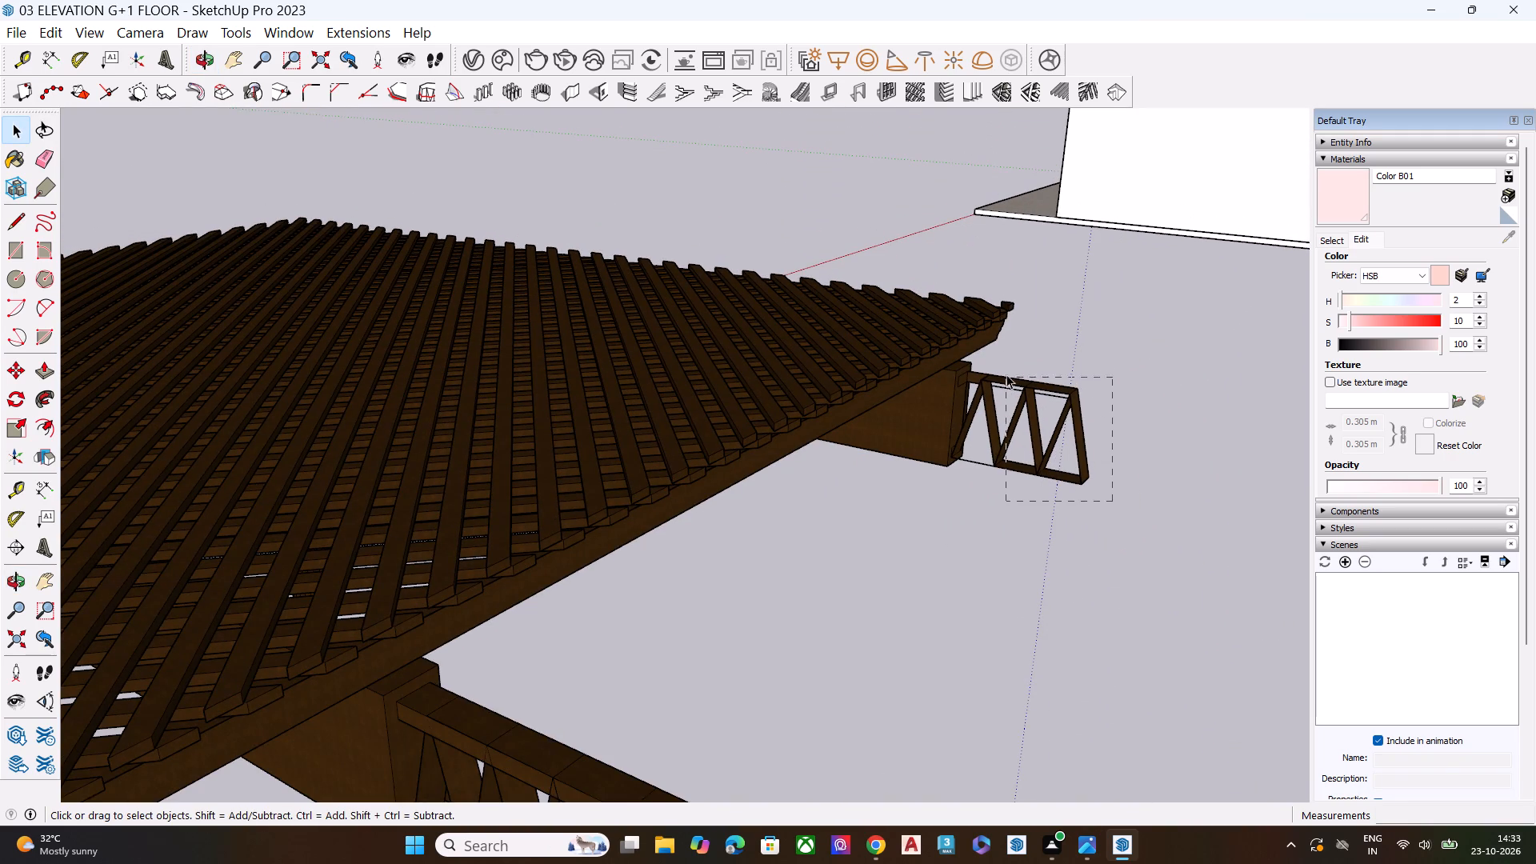
pyautogui.moveTo(1006, 374); pyautogui.dragTo(1002, 369)
pyautogui.press('Delete')
pyautogui.scroll(3, 970, 396)
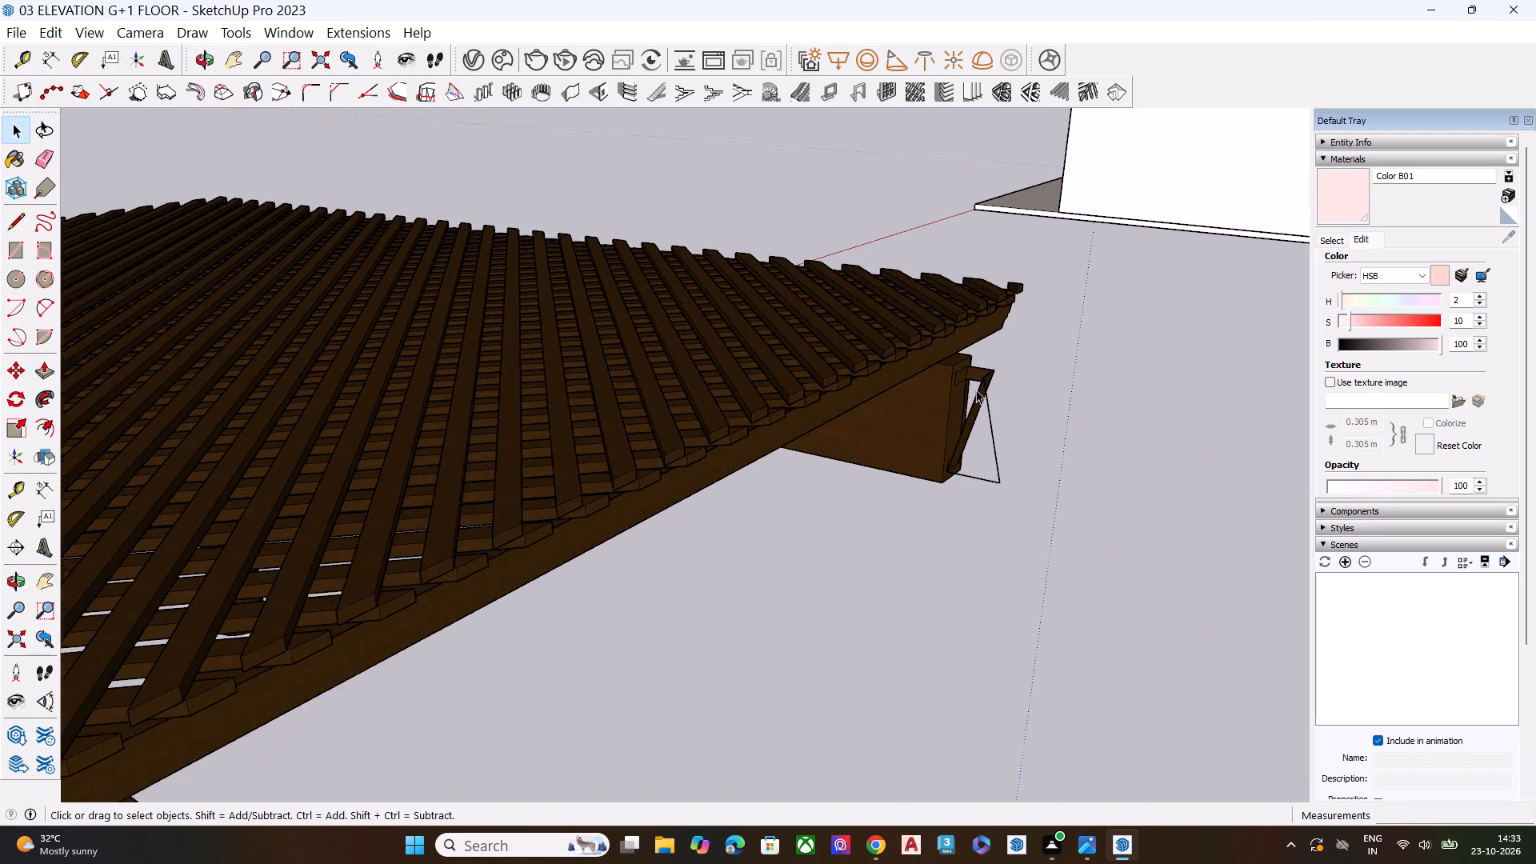
pyautogui.scroll(3, 976, 390)
pyautogui.moveTo(1053, 649); pyautogui.dragTo(990, 318)
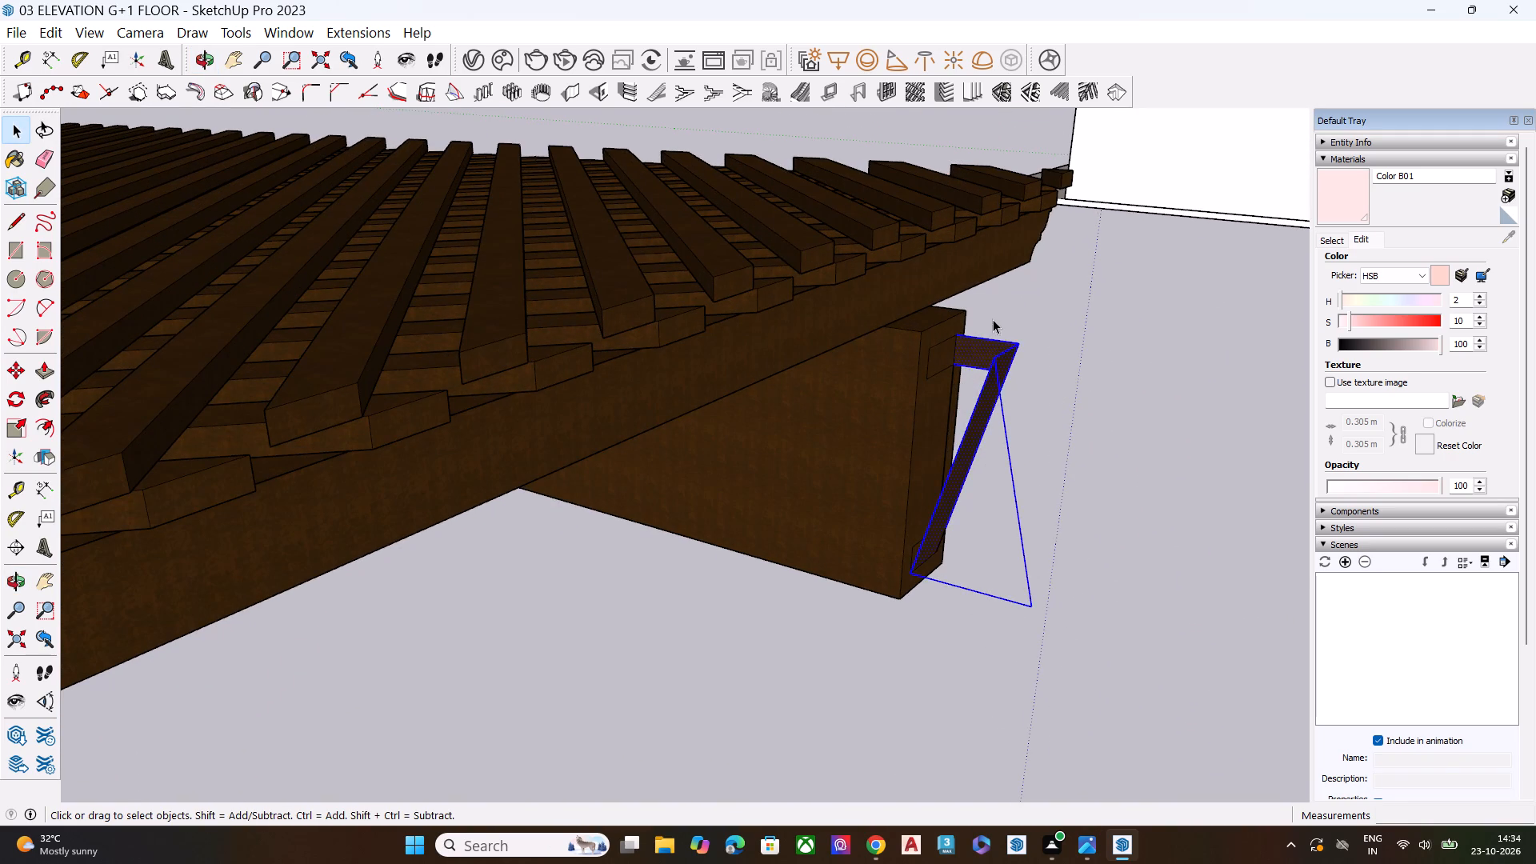
pyautogui.press('Delete')
# Delete the top and bottom edges of the upper rectangular outline on the farthest main beam's end face.
pyautogui.moveTo(969, 432); pyautogui.dragTo(862, 421, button='middle')
pyautogui.scroll(6, 814, 374)
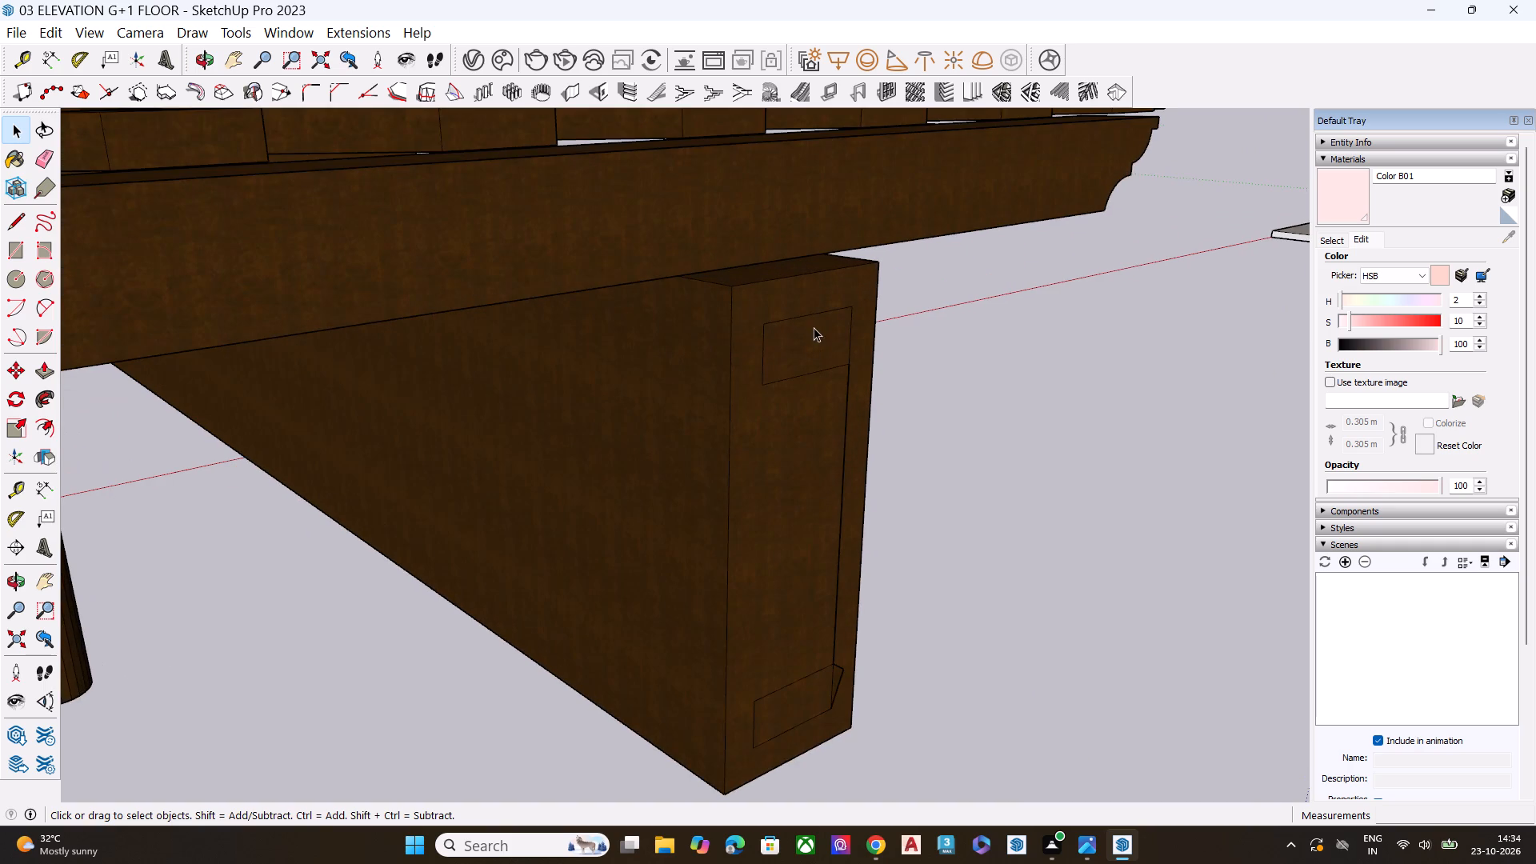
pyautogui.click(819, 318)
pyautogui.press('Delete')
pyautogui.click(828, 368)
pyautogui.press('Delete')
pyautogui.click(842, 310)
pyautogui.press('Delete')
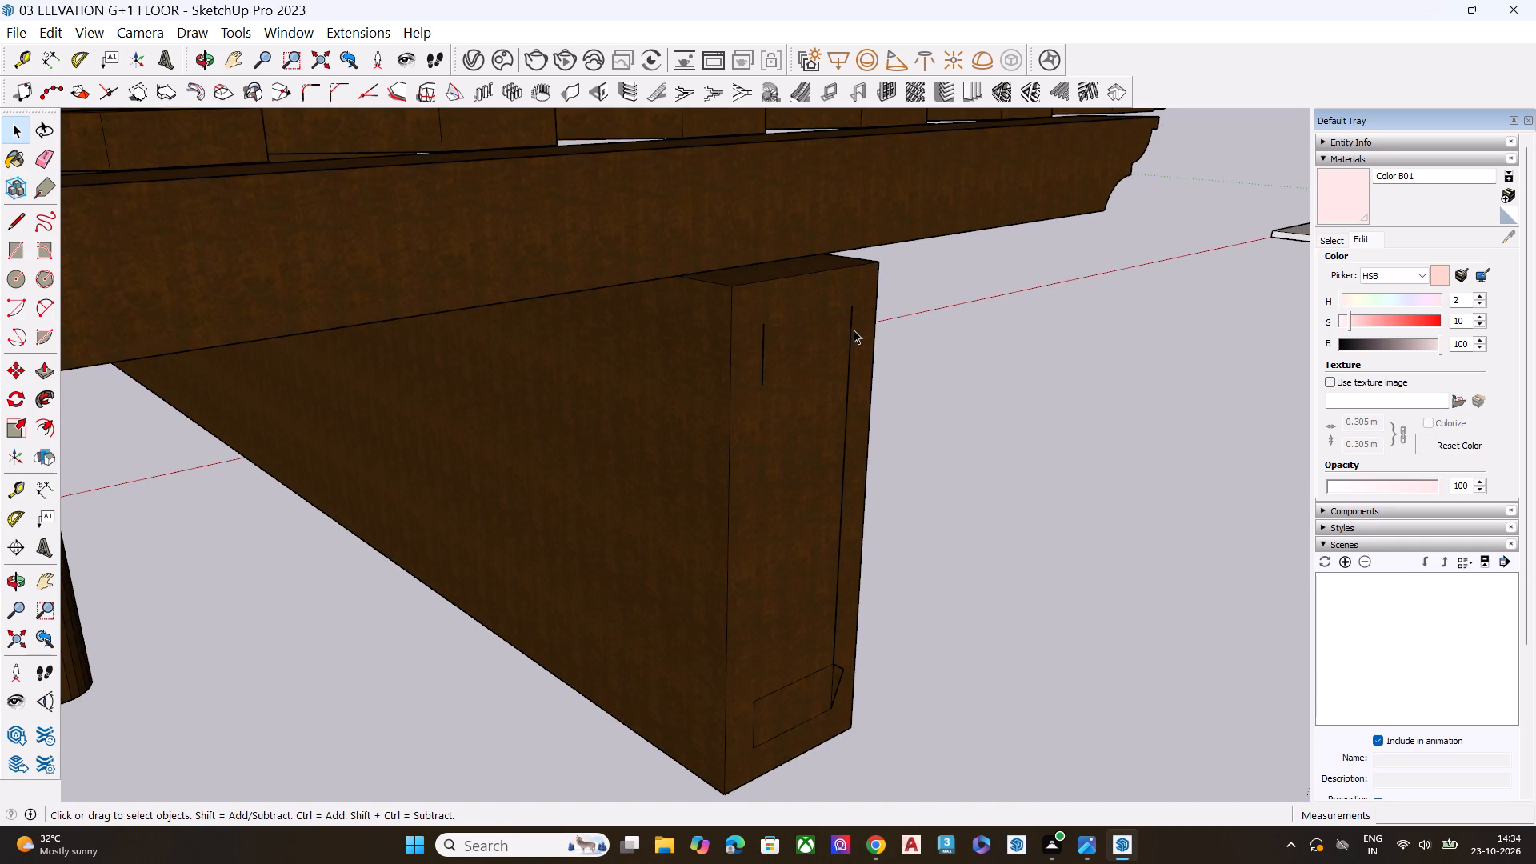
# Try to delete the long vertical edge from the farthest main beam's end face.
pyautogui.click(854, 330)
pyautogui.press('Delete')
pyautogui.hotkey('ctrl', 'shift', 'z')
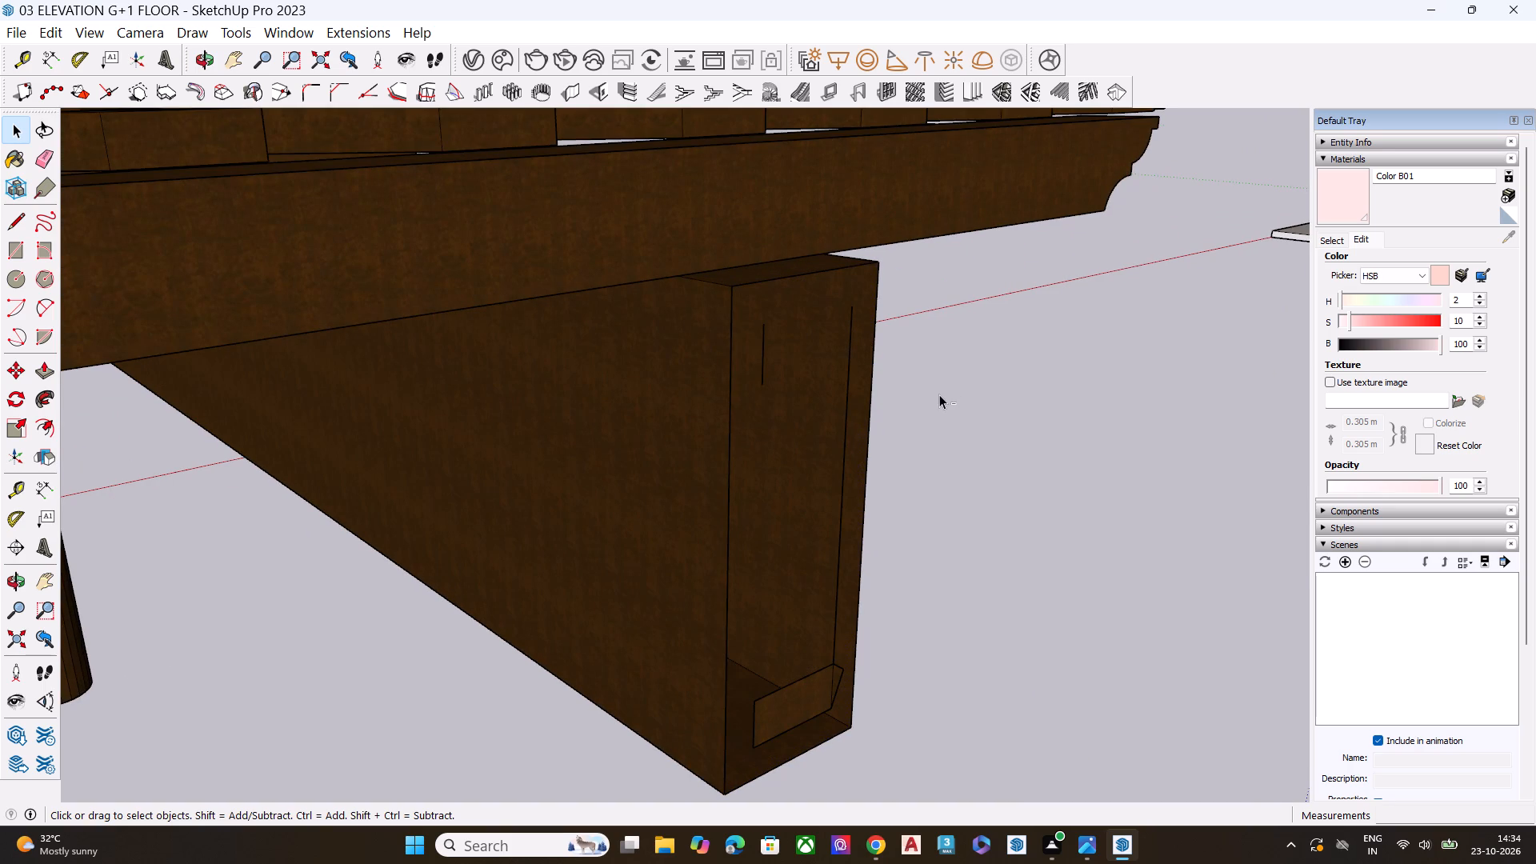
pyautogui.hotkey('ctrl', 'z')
# Delete the long vertical line and the short upper vertical line from the farthest main beam's end face.
pyautogui.scroll(1, 851, 574)
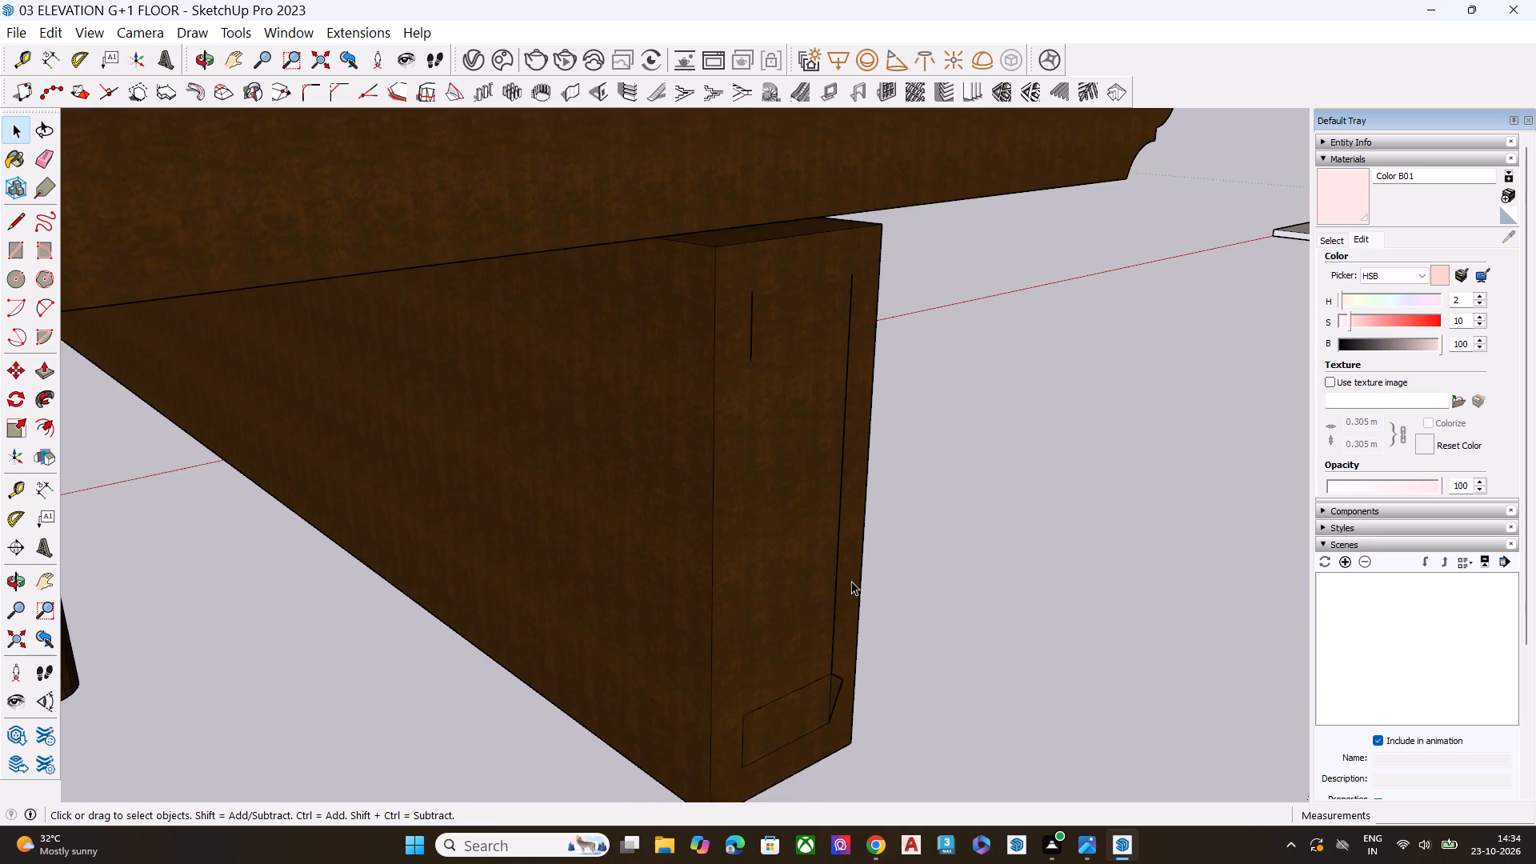
pyautogui.scroll(1, 851, 581)
pyautogui.click(845, 374)
pyautogui.press('Delete')
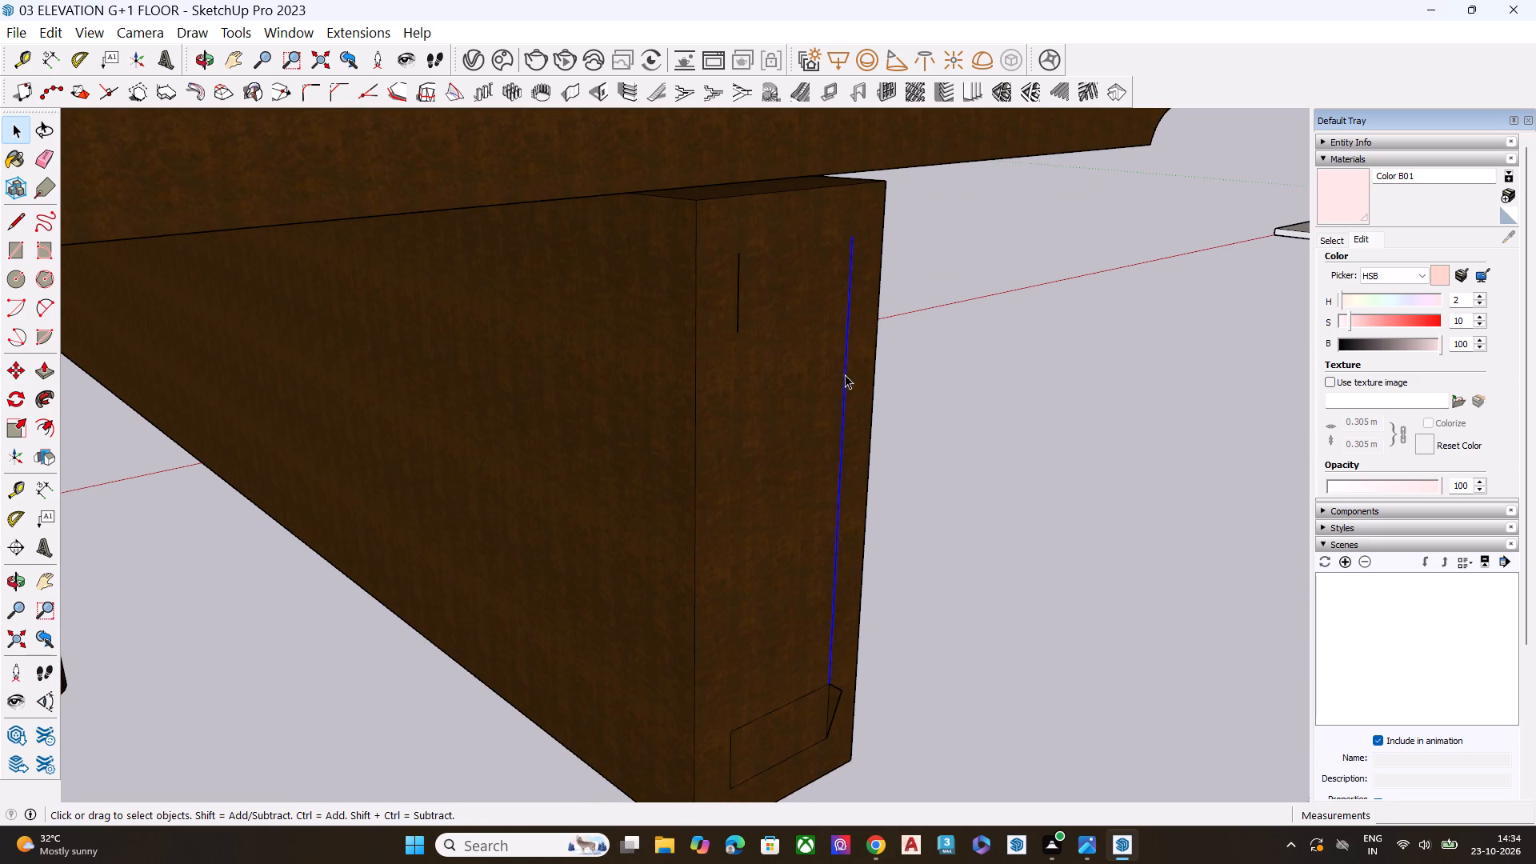
pyautogui.click(738, 289)
pyautogui.press('Delete')
# Delete the small triangular corner edges beside the lower outline on the farthest main beam's end face.
pyautogui.scroll(-3, 825, 383)
pyautogui.scroll(14, 848, 602)
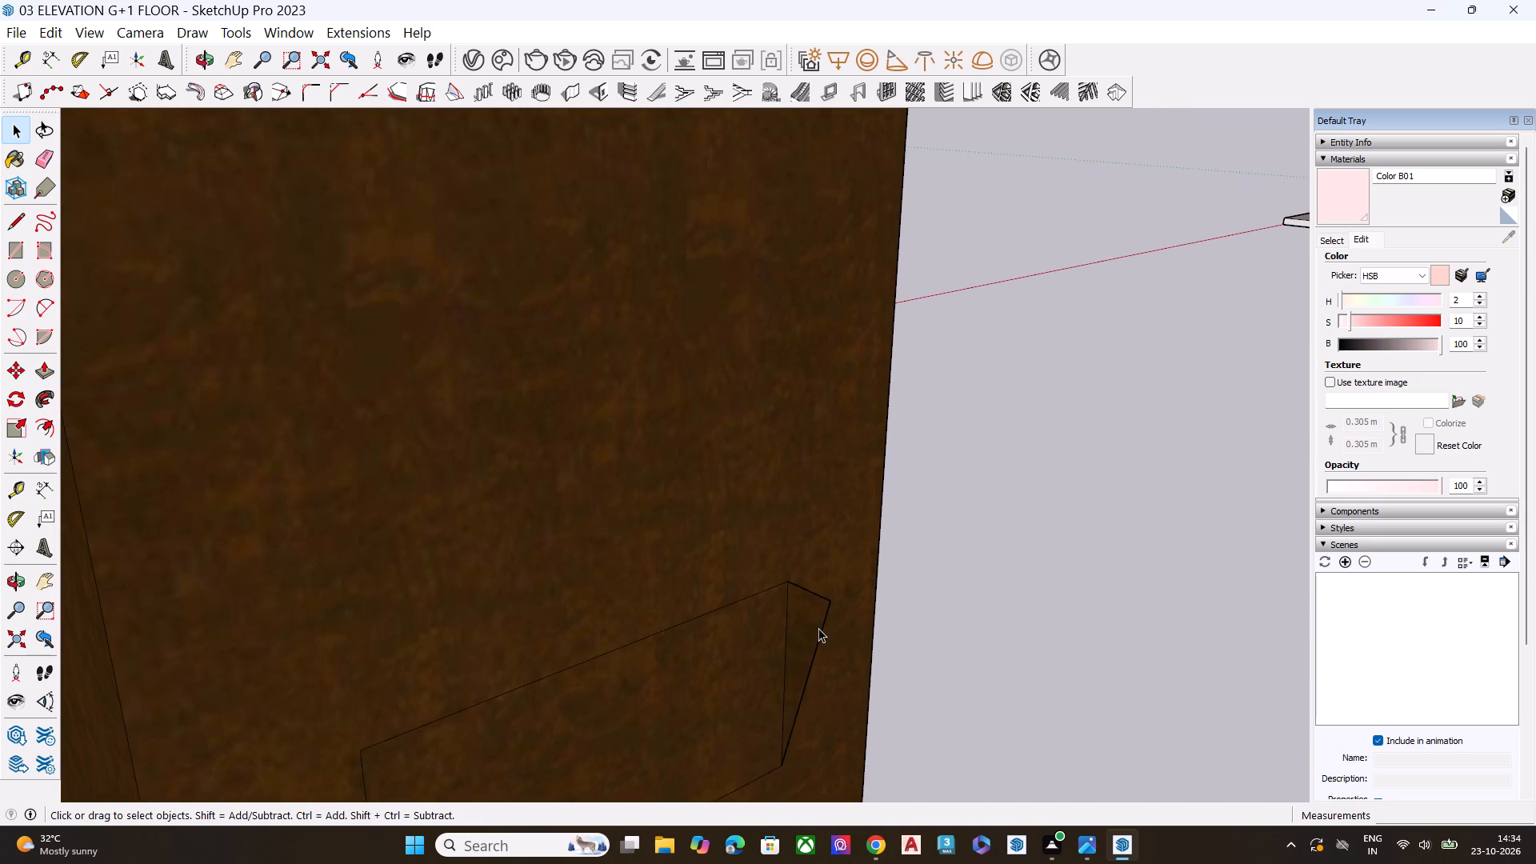
pyautogui.click(818, 628)
pyautogui.press('Delete')
pyautogui.click(828, 602)
pyautogui.press('Delete')
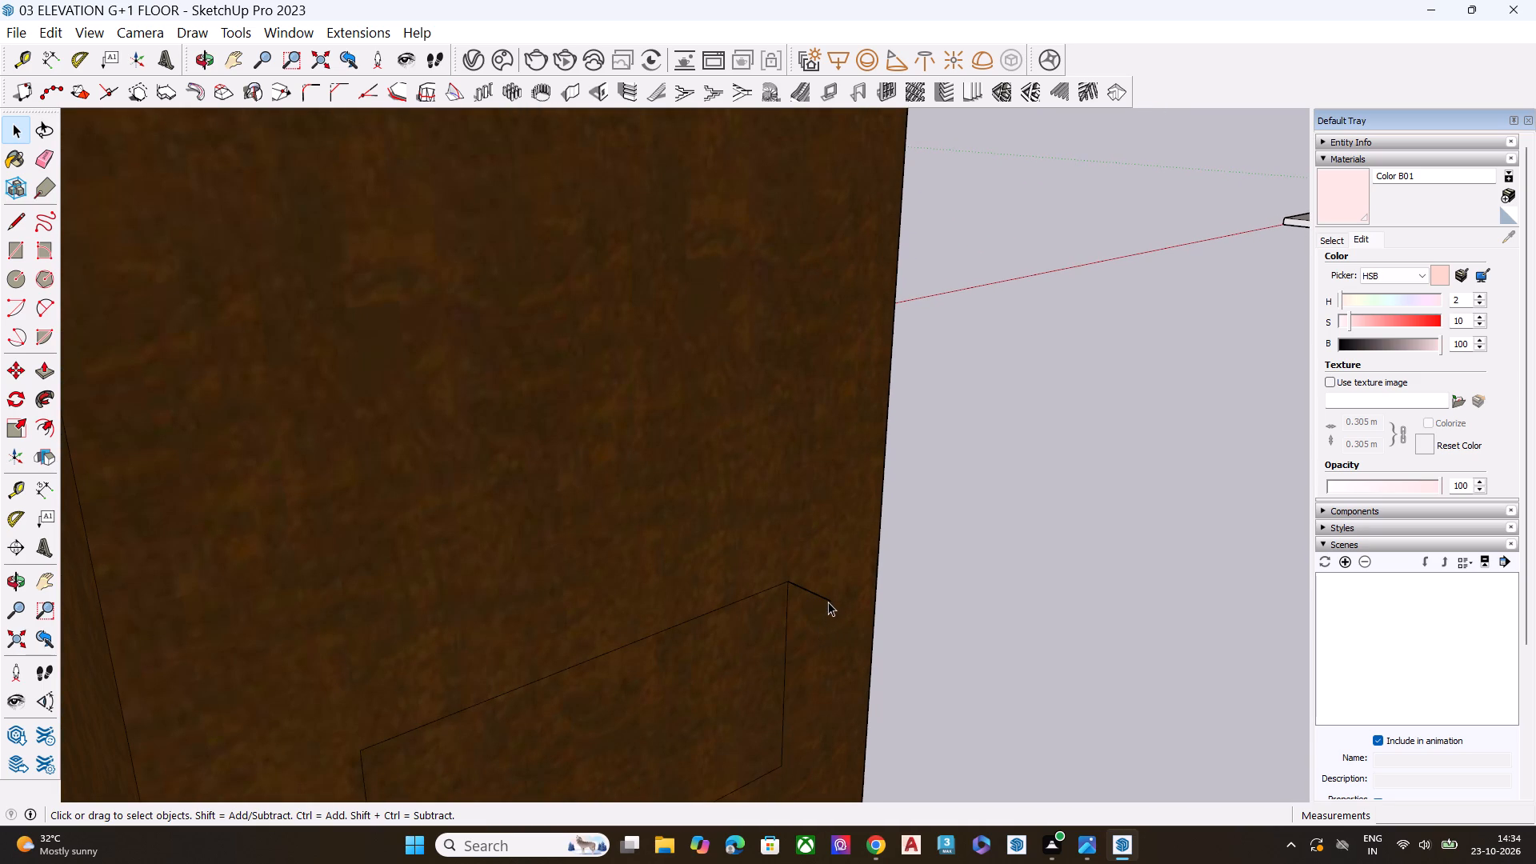
pyautogui.click(828, 602)
pyautogui.press('Delete')
pyautogui.scroll(-5, 994, 529)
pyautogui.click(997, 567)
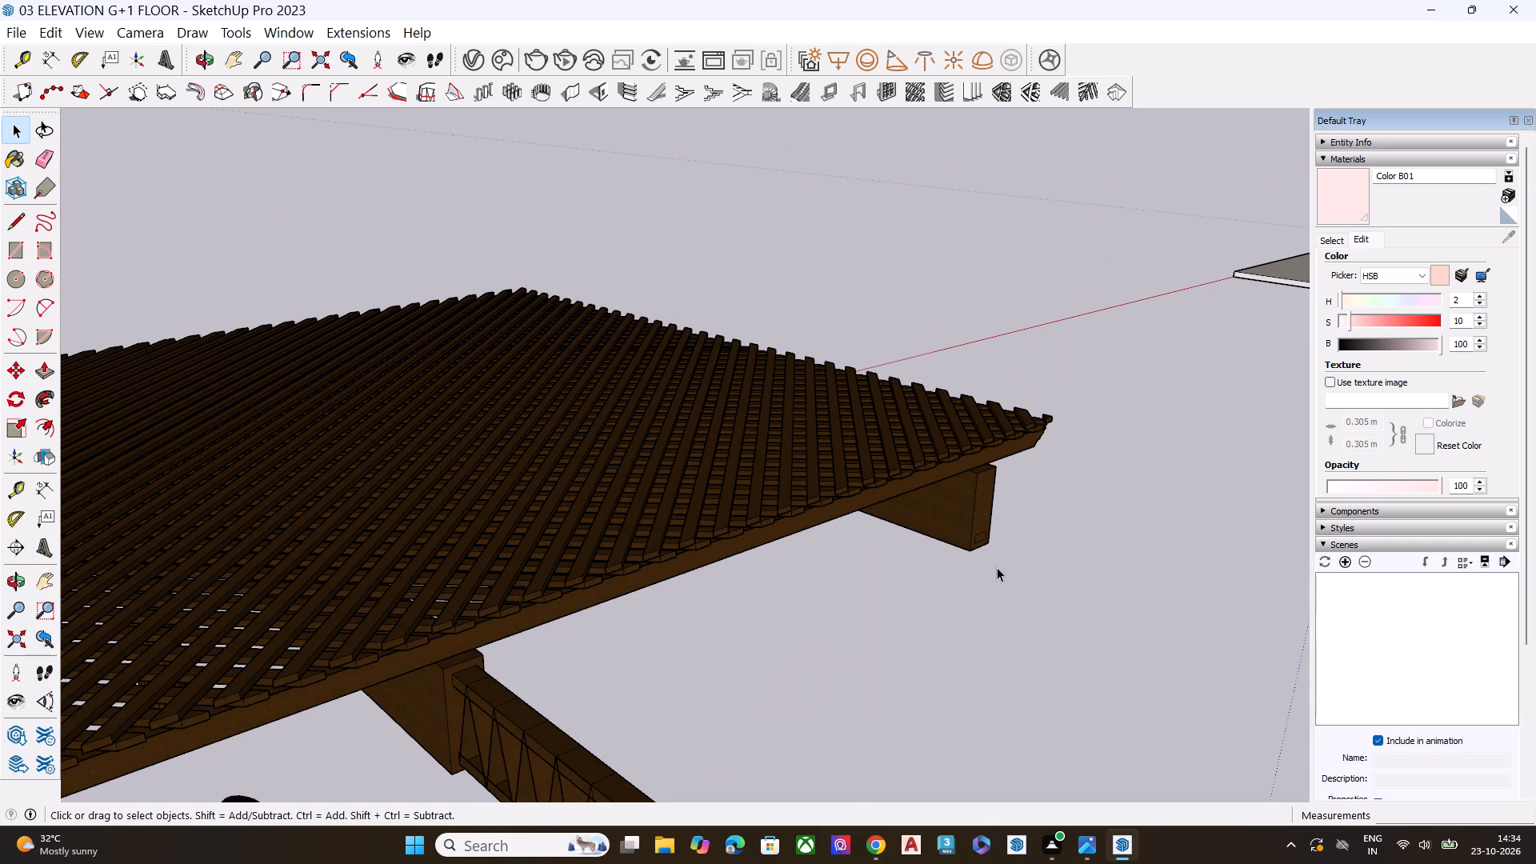
# Open the middle beam's group and delete the beam together with its lattice truss extension.
pyautogui.scroll(-7, 978, 512)
pyautogui.scroll(1, 934, 700)
pyautogui.scroll(-1, 933, 702)
pyautogui.scroll(1, 930, 705)
pyautogui.scroll(-1, 930, 705)
pyautogui.scroll(5, 930, 705)
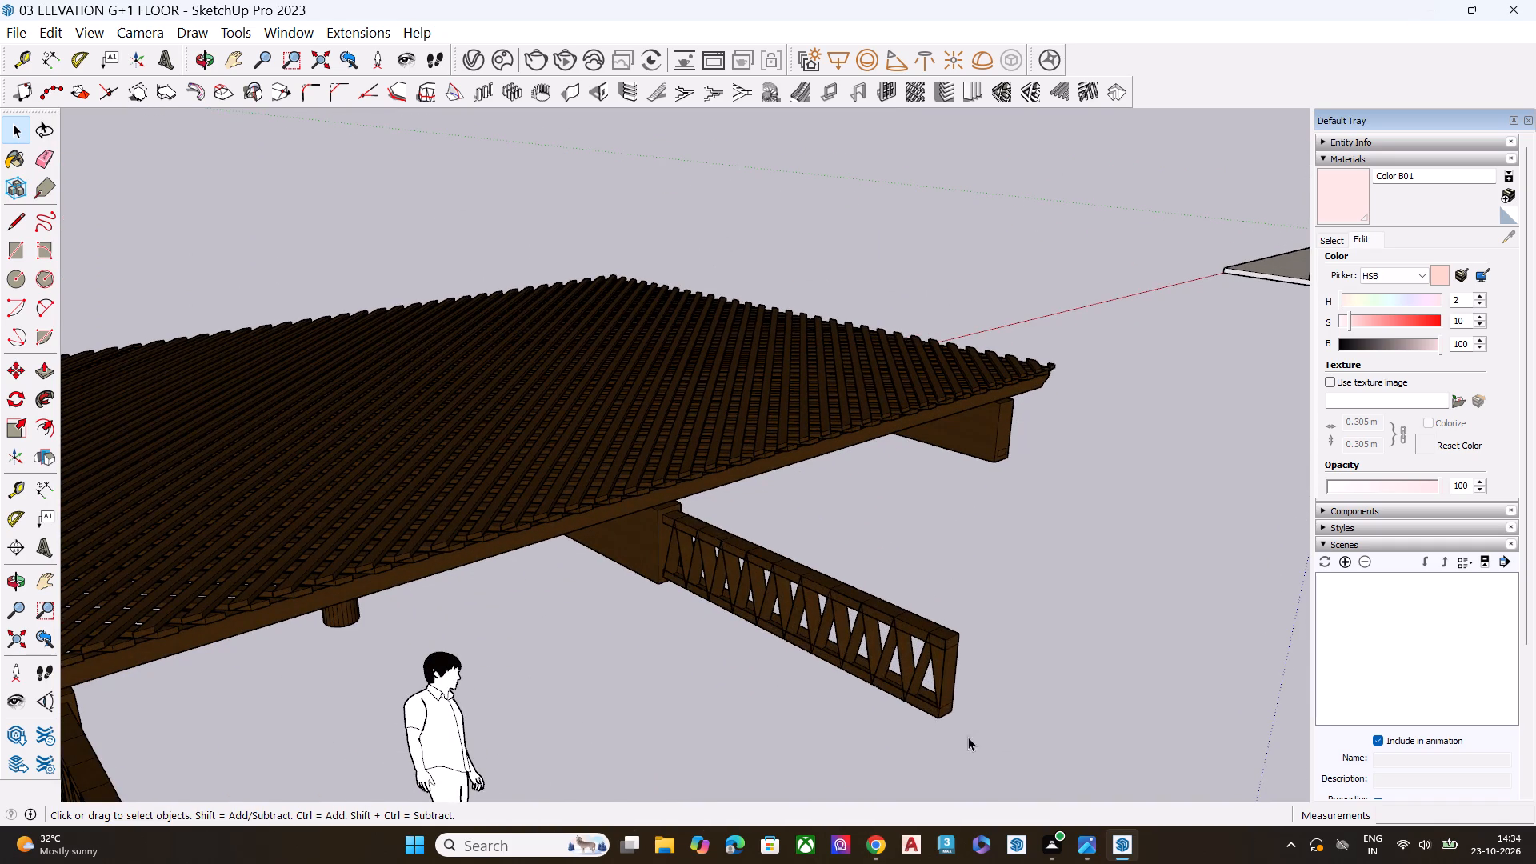
pyautogui.moveTo(968, 737); pyautogui.dragTo(897, 605)
pyautogui.scroll(-2, 936, 650)
pyautogui.scroll(2, 936, 650)
pyautogui.doubleClick(930, 650)
pyautogui.click(929, 650)
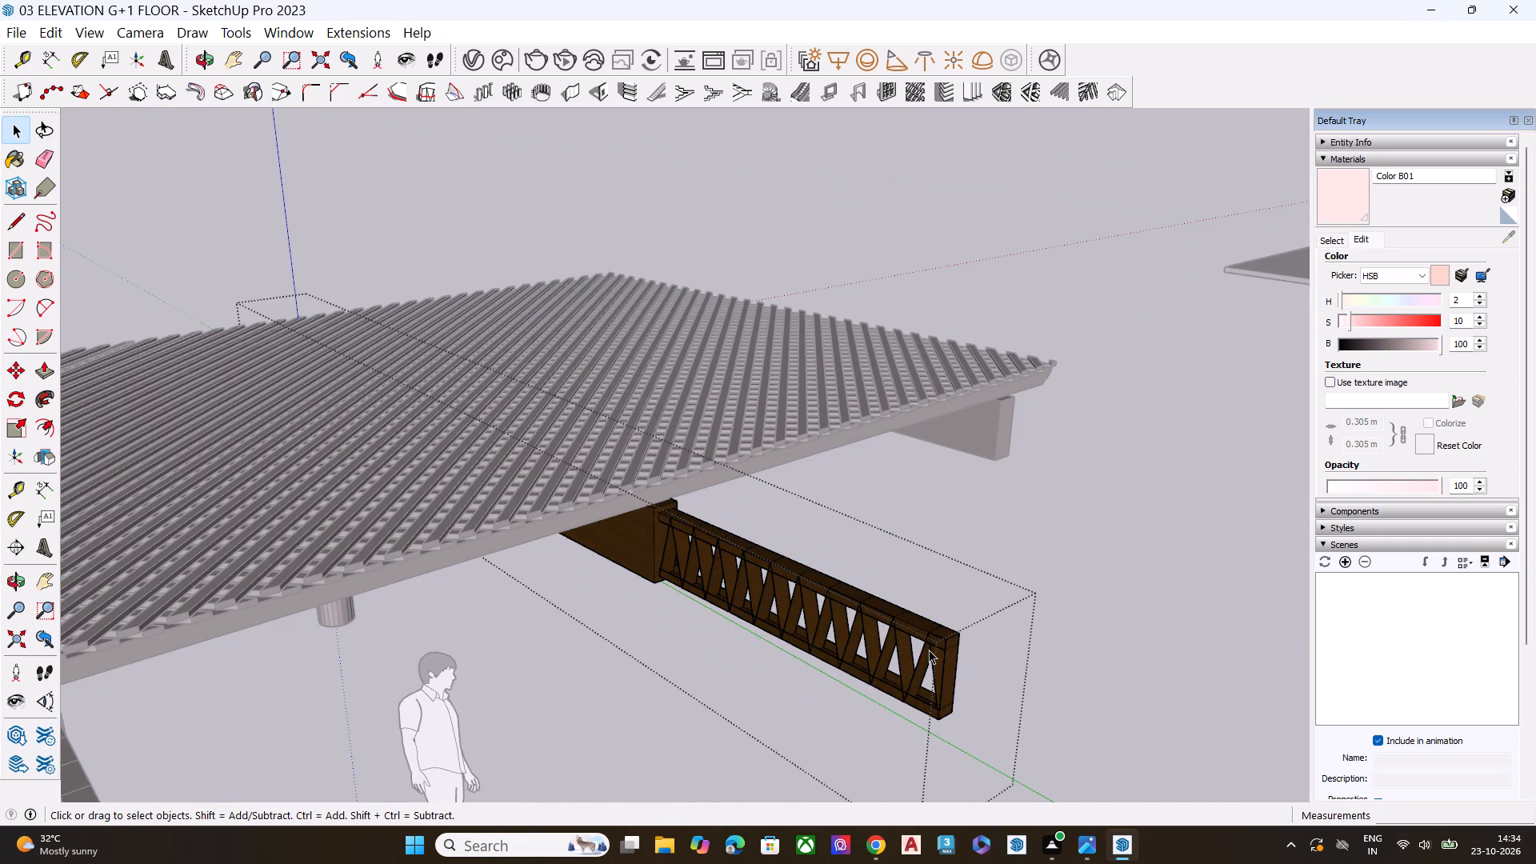
pyautogui.press('Delete')
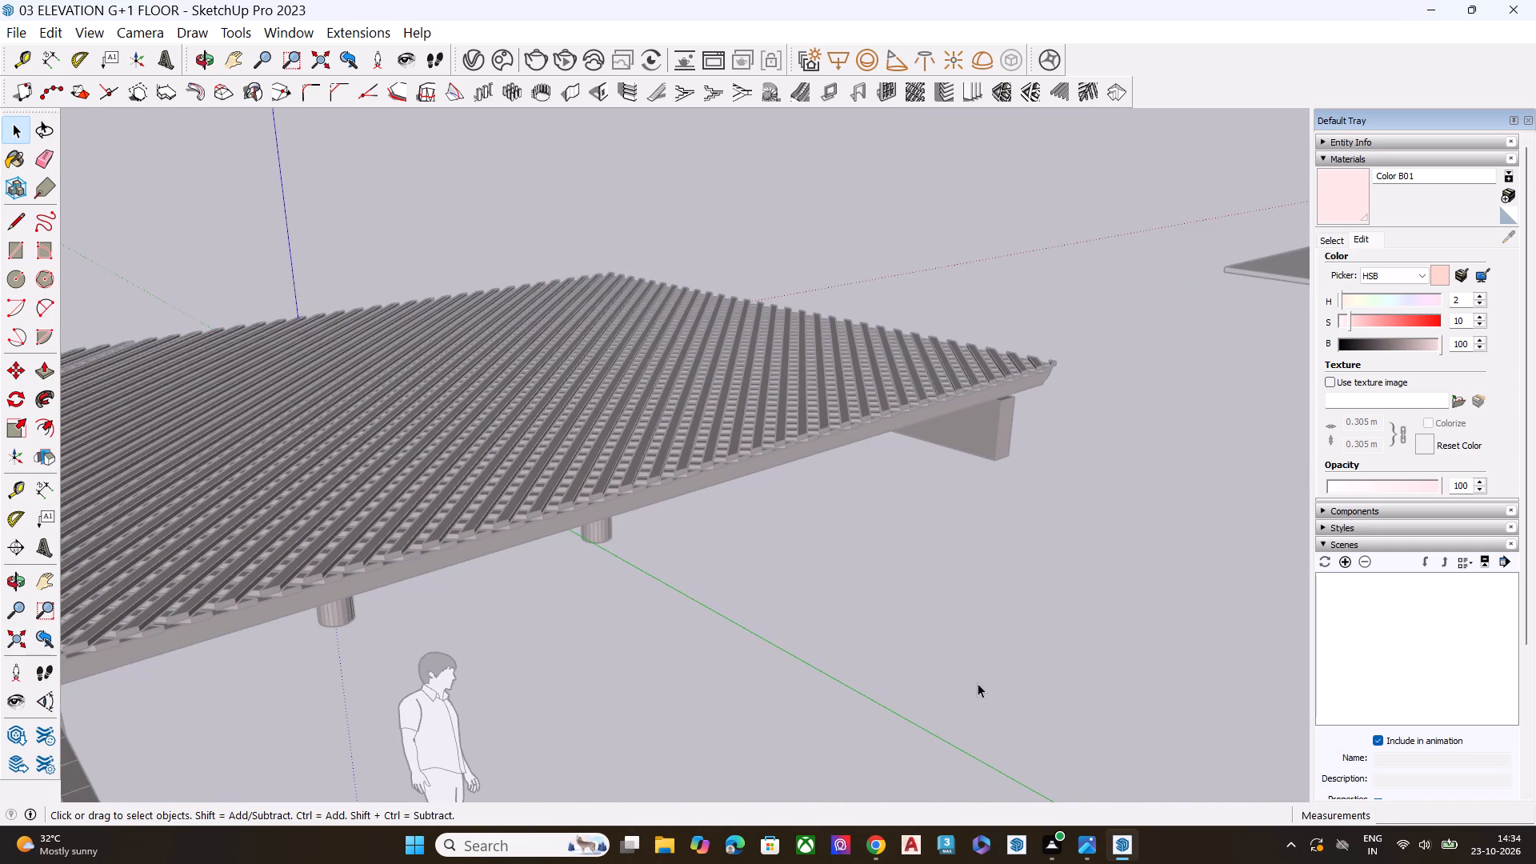
# Undo the deletion of the middle beam and its lattice truss extension.
pyautogui.hotkey('ctrl', 'z')
# Delete the outermost end post and bracing of the middle beam's lattice truss extension.
pyautogui.moveTo(966, 669); pyautogui.dragTo(1022, 586, button='middle')
pyautogui.scroll(2, 1022, 586)
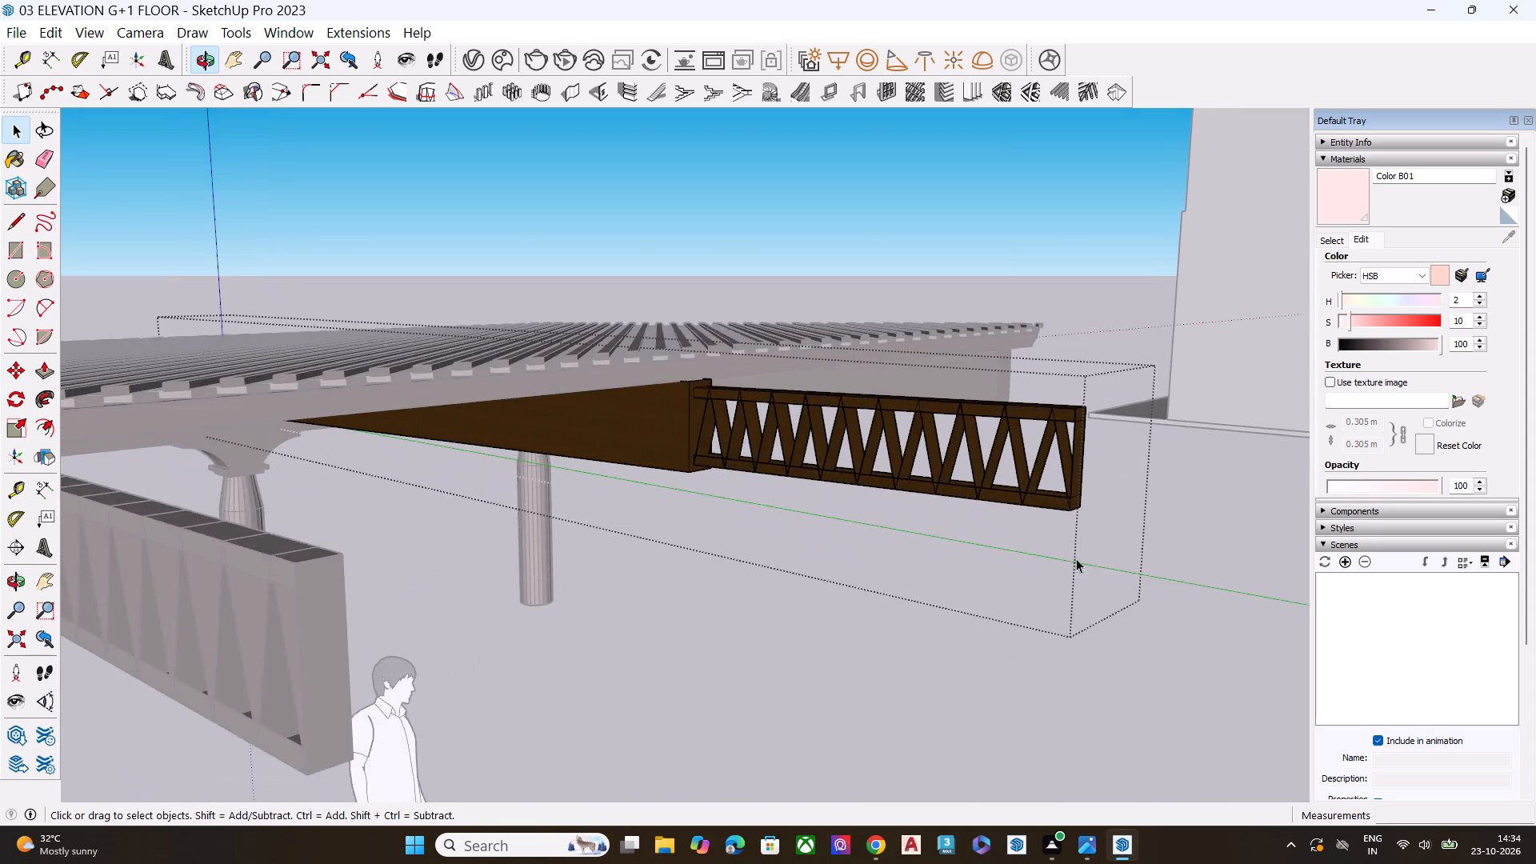
pyautogui.scroll(1, 1076, 558)
pyautogui.click(1159, 566)
pyautogui.doubleClick(1057, 401)
pyautogui.click(1057, 401)
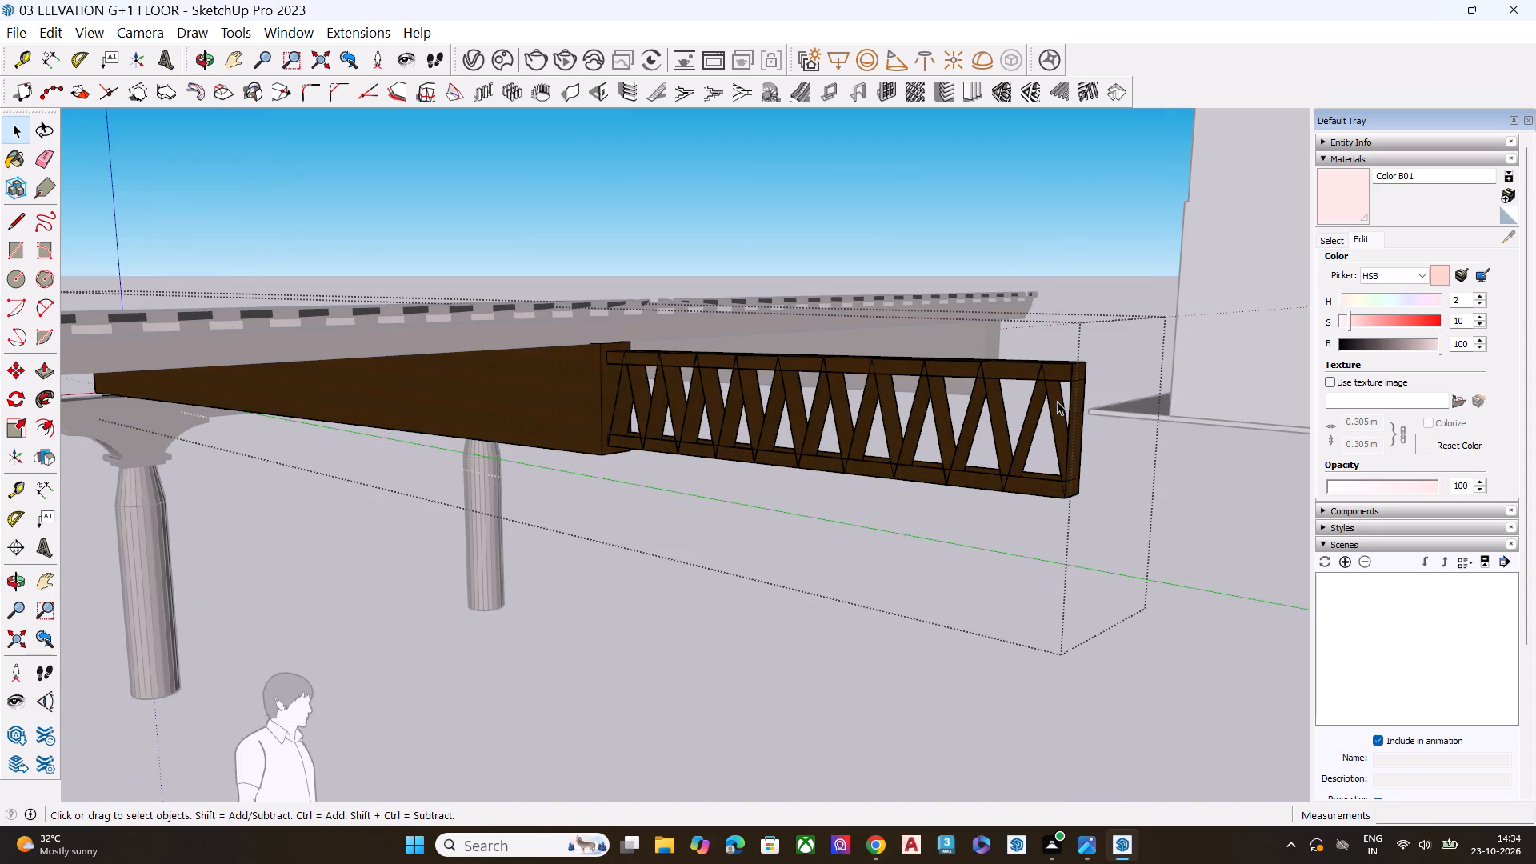
pyautogui.click(1057, 401)
pyautogui.moveTo(1099, 554); pyautogui.dragTo(1029, 344)
pyautogui.press('Print')
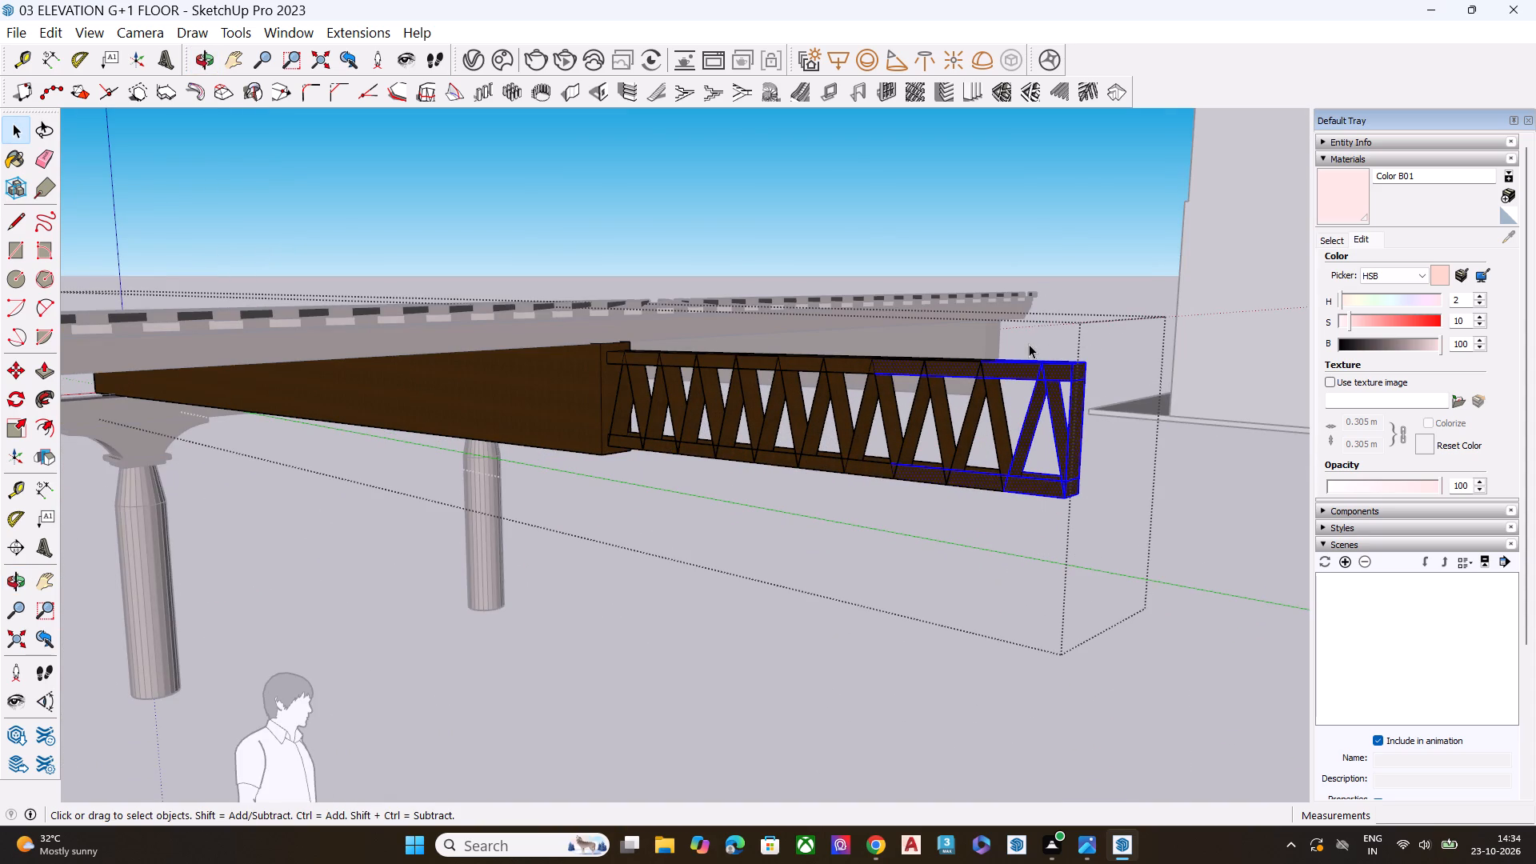
pyautogui.click(879, 30)
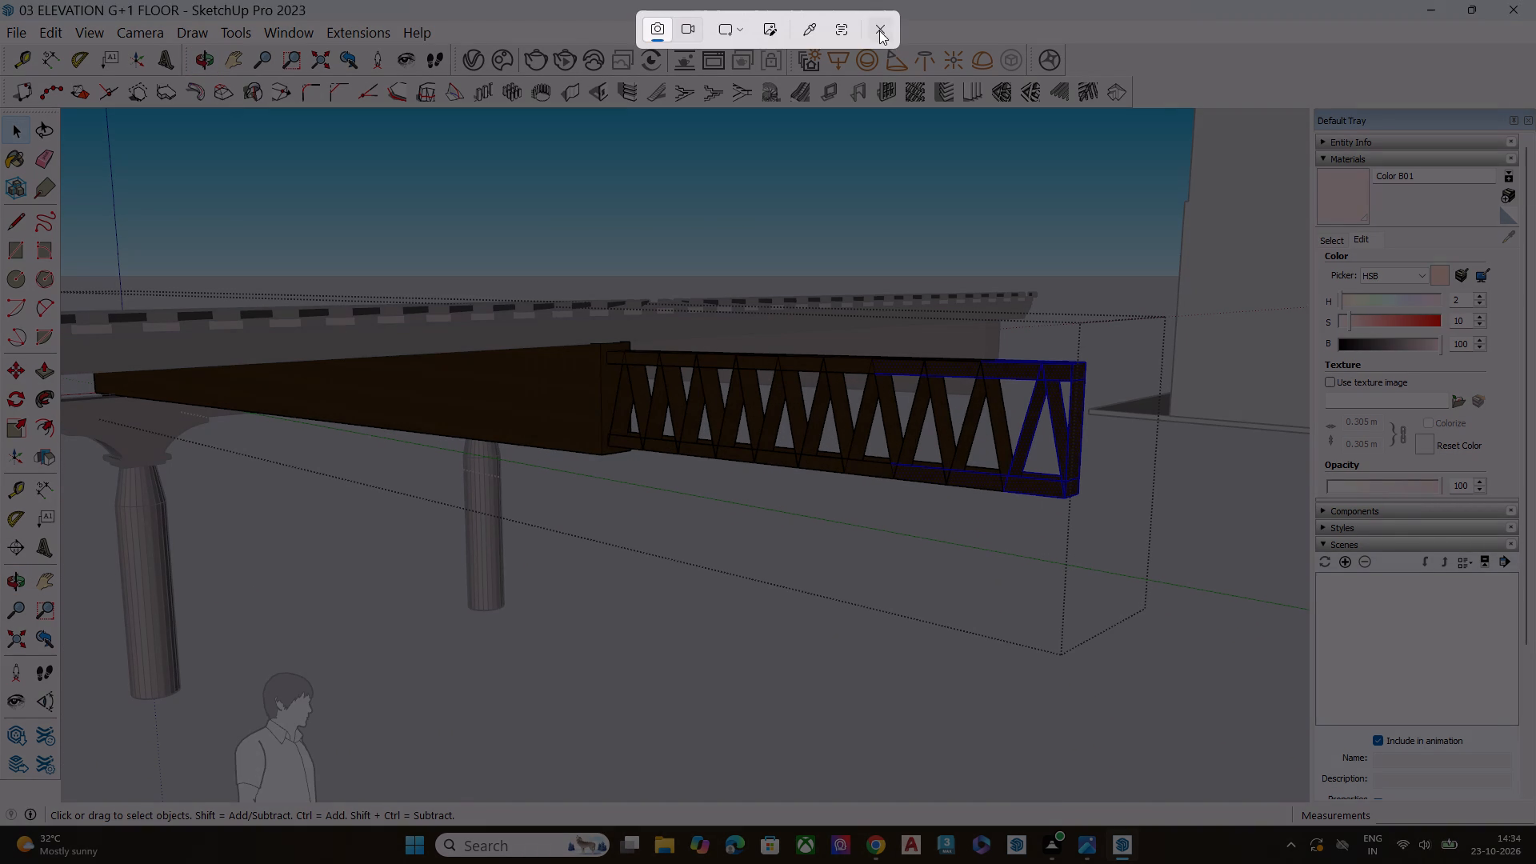
pyautogui.press('Delete')
# Delete the truss extension's remaining bays progressively inward, keeping the last diagonal strut beside the middle beam's end face.
pyautogui.moveTo(990, 482); pyautogui.dragTo(1007, 544, button='middle')
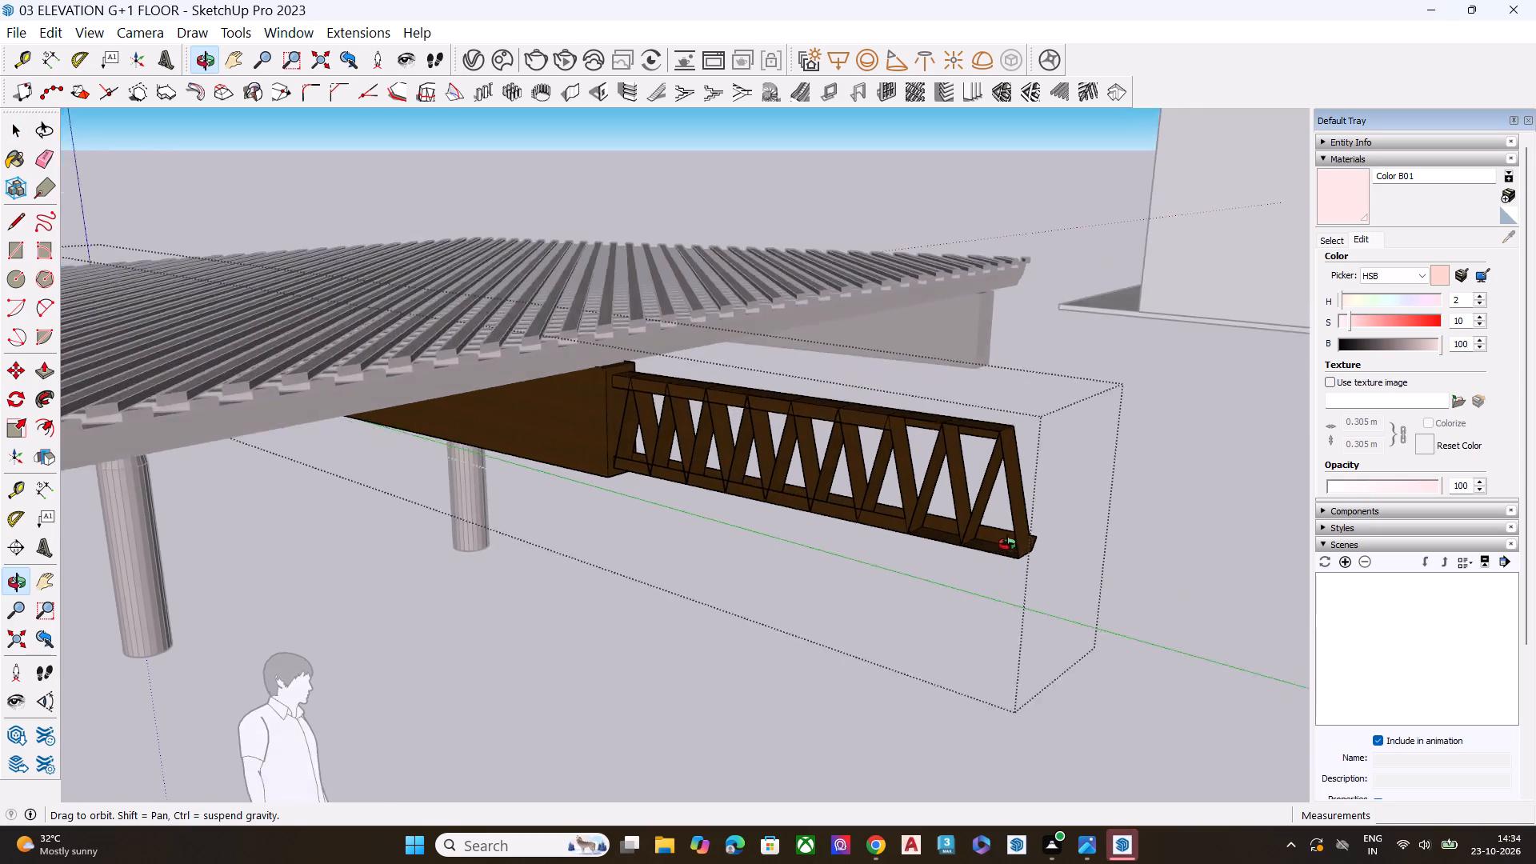
pyautogui.moveTo(1007, 544); pyautogui.dragTo(1014, 565, button='middle')
pyautogui.scroll(3, 1014, 565)
pyautogui.moveTo(1078, 650); pyautogui.dragTo(932, 374)
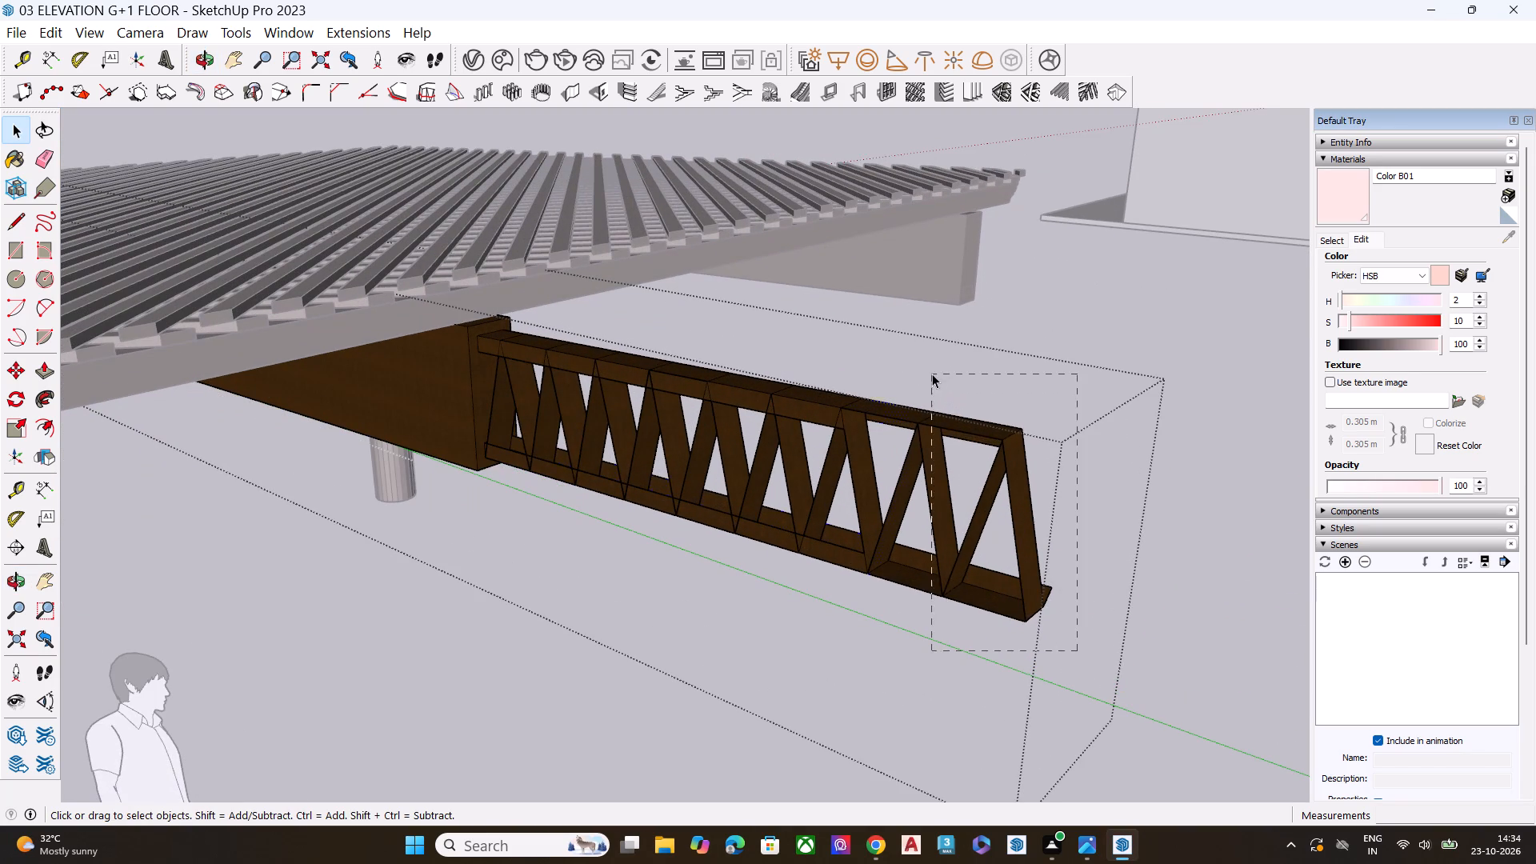
pyautogui.press('Delete')
pyautogui.moveTo(929, 626); pyautogui.dragTo(752, 343)
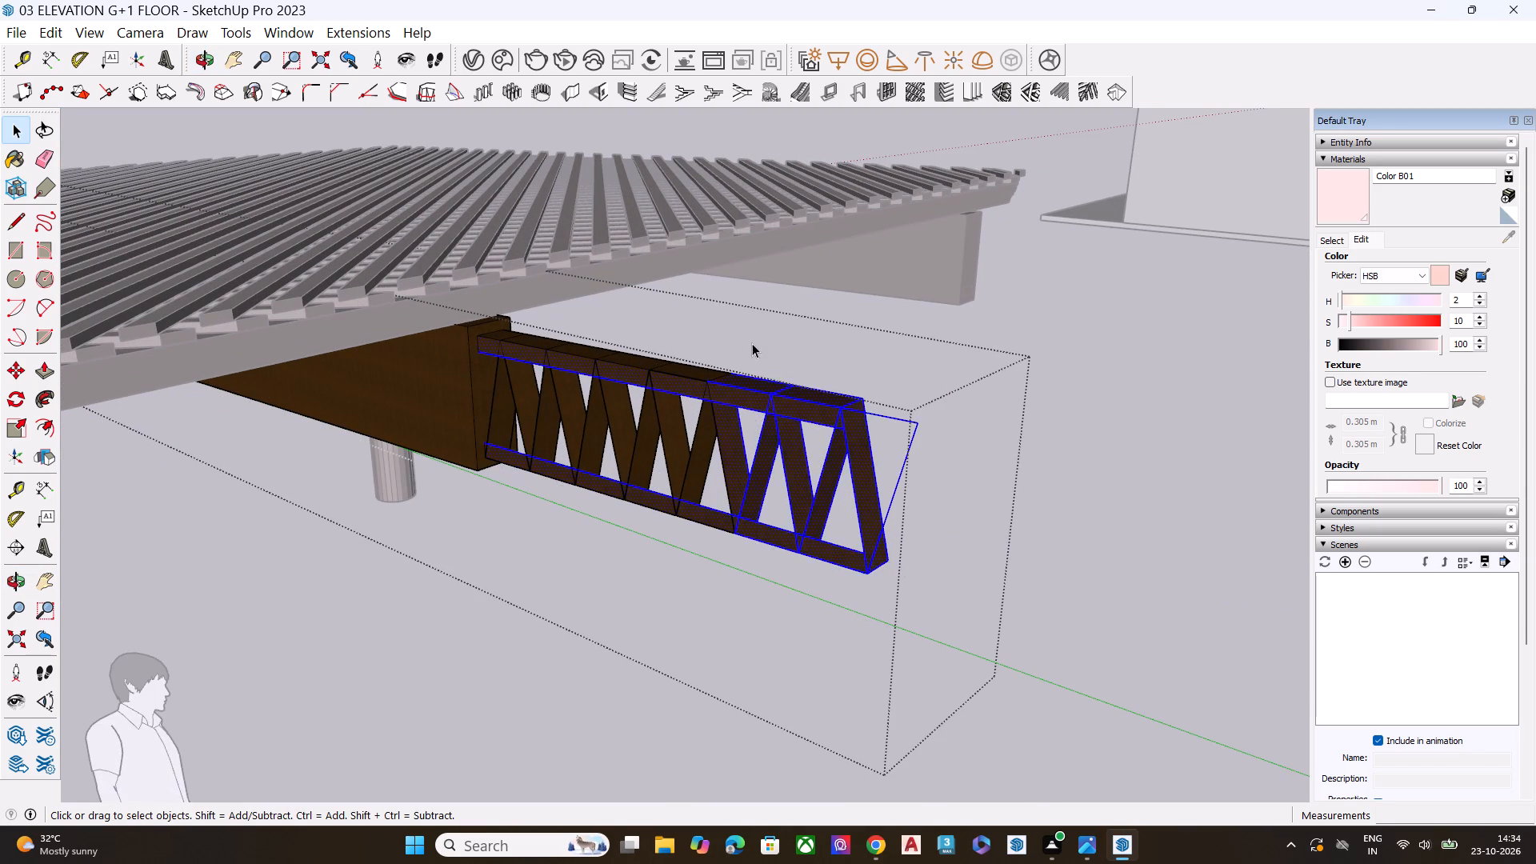
pyautogui.press('Delete')
pyautogui.moveTo(780, 567); pyautogui.dragTo(651, 346)
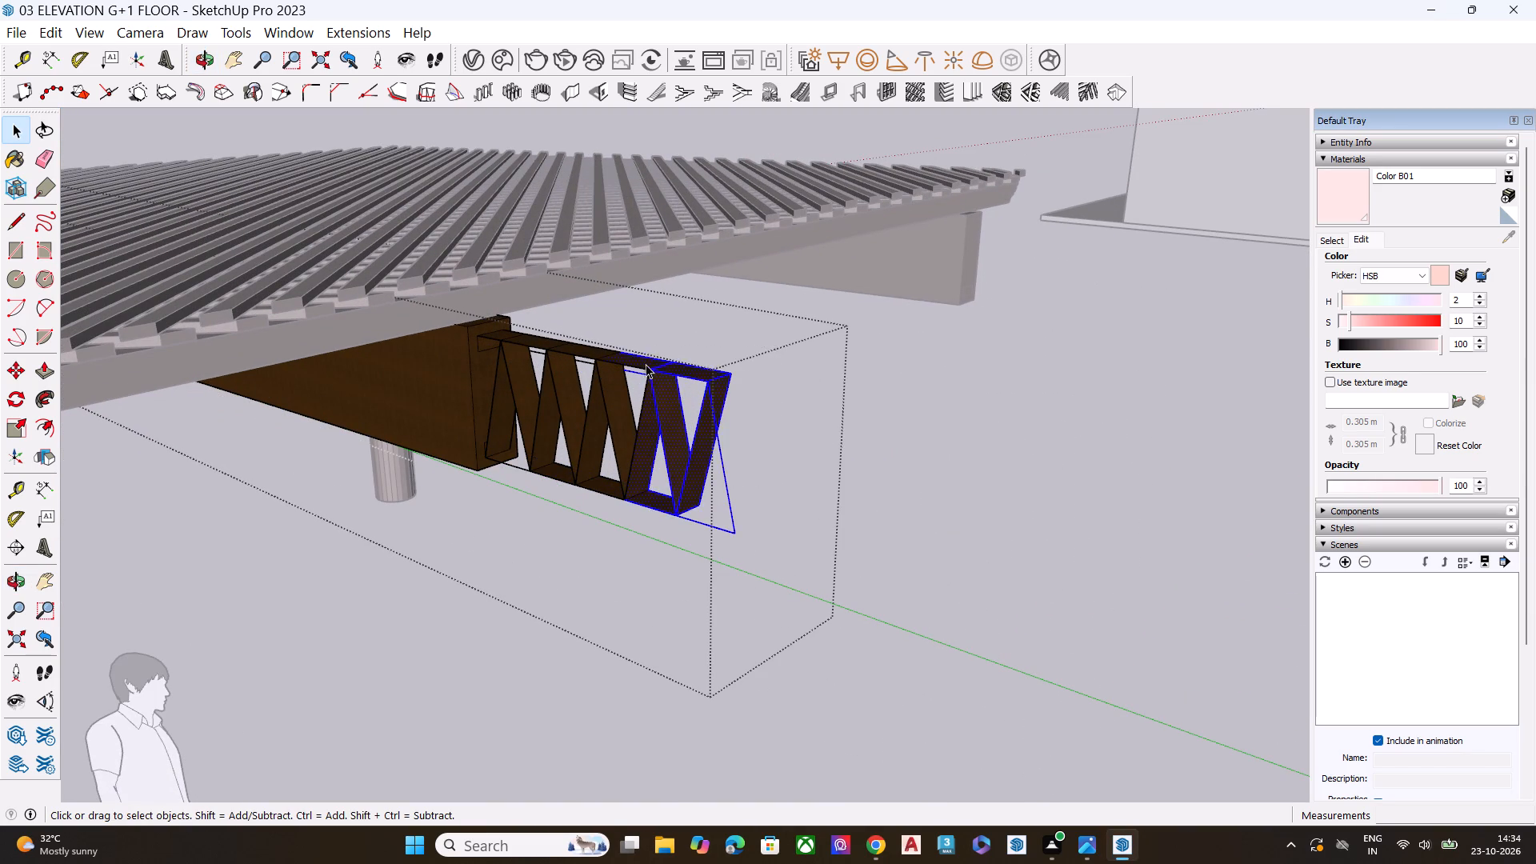
pyautogui.press('Delete')
pyautogui.moveTo(666, 522); pyautogui.dragTo(557, 321)
pyautogui.press('Delete')
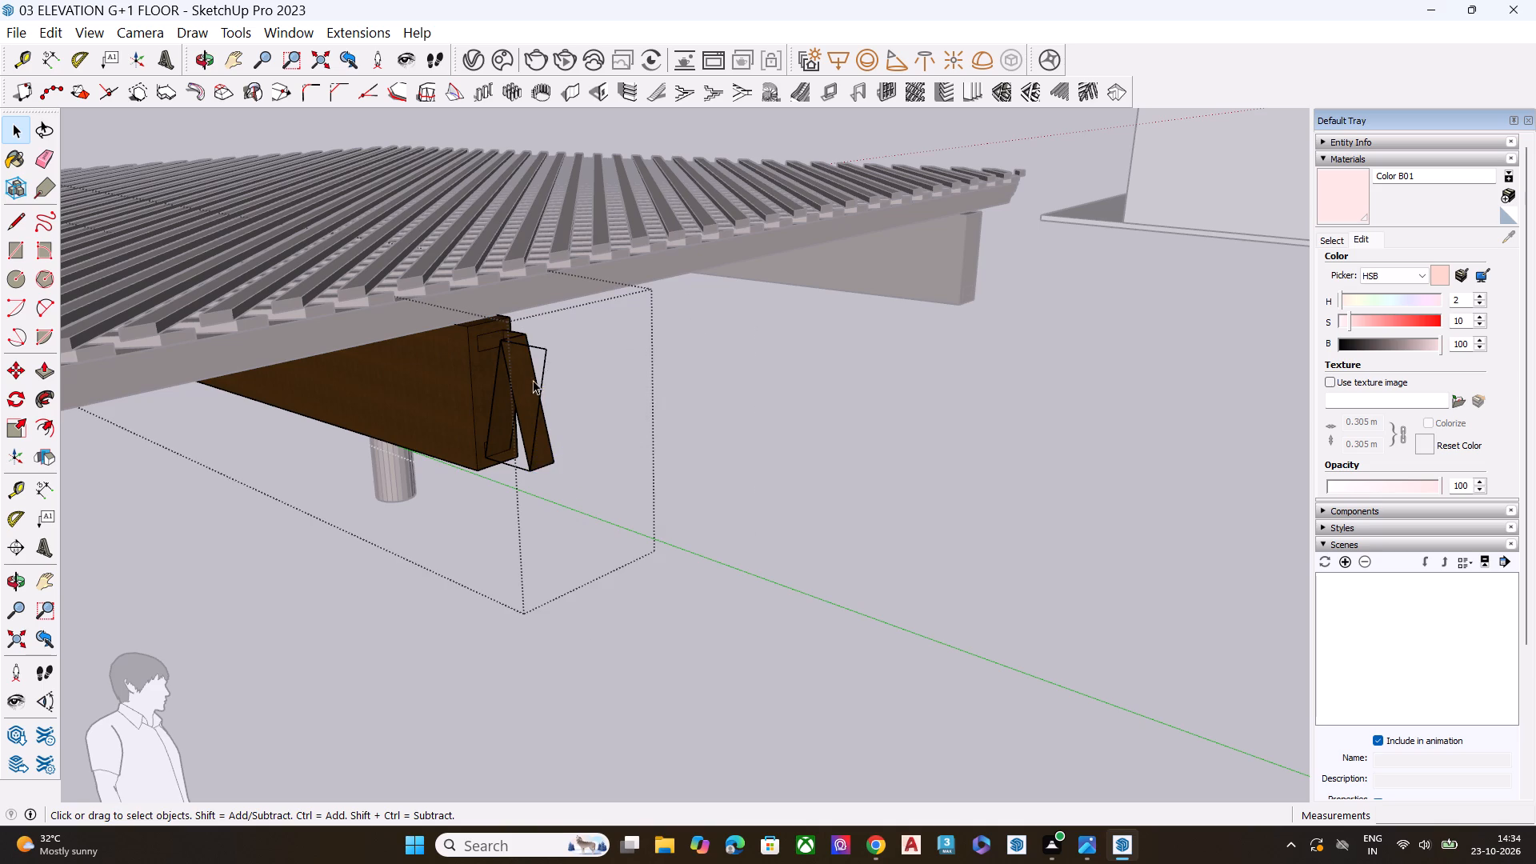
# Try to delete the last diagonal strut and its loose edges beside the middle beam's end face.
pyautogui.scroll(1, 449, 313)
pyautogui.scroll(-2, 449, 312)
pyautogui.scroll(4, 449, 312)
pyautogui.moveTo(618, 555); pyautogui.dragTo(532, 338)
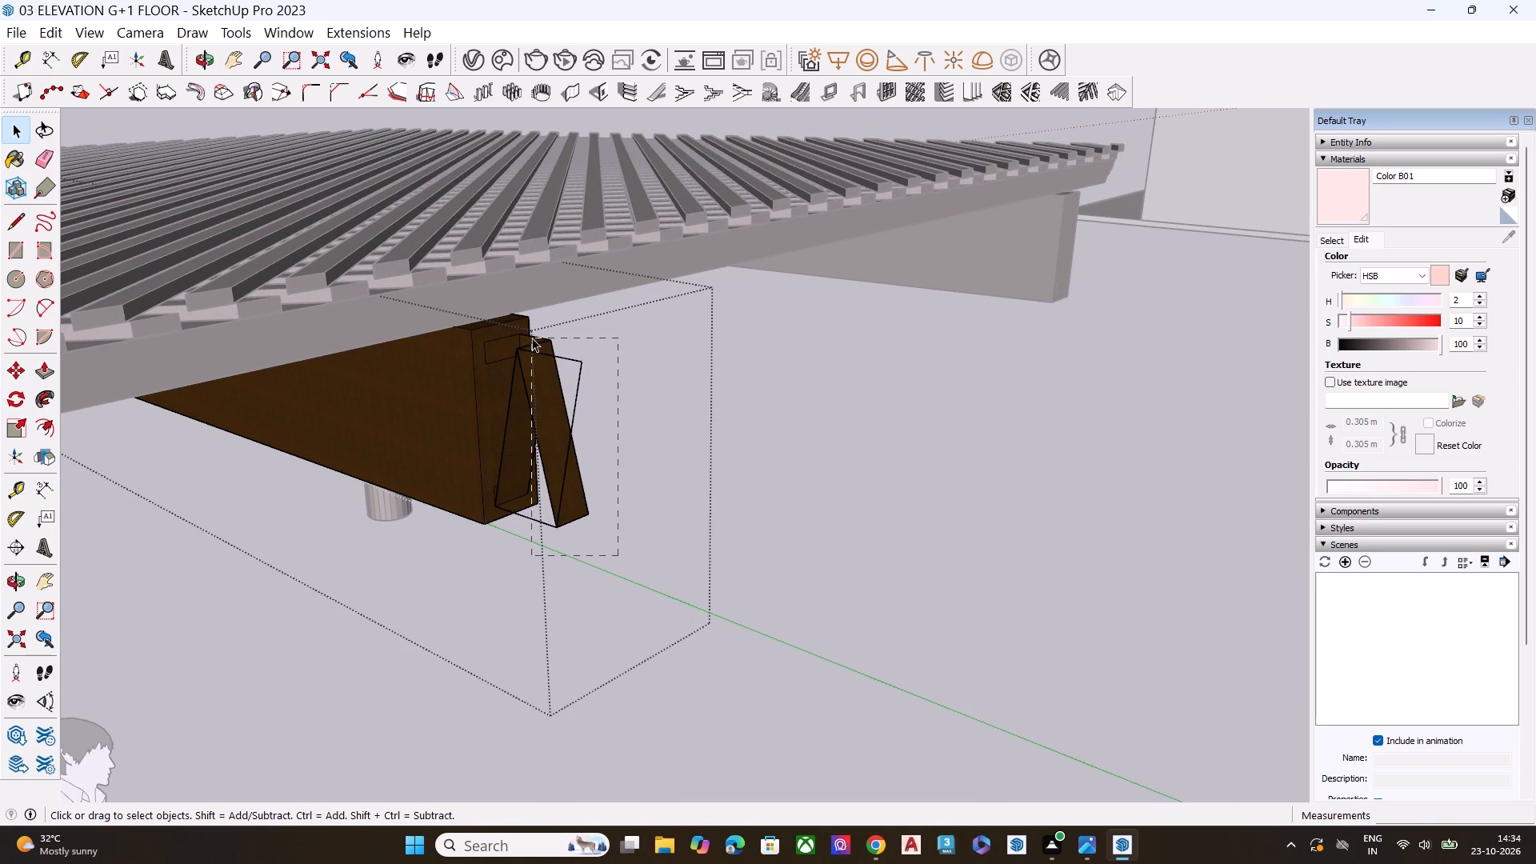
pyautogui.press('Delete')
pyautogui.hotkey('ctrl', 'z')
# Delete the last two diagonal struts and the short top chord stub attached to the middle beam's end face.
pyautogui.moveTo(577, 420); pyautogui.dragTo(738, 494, button='middle')
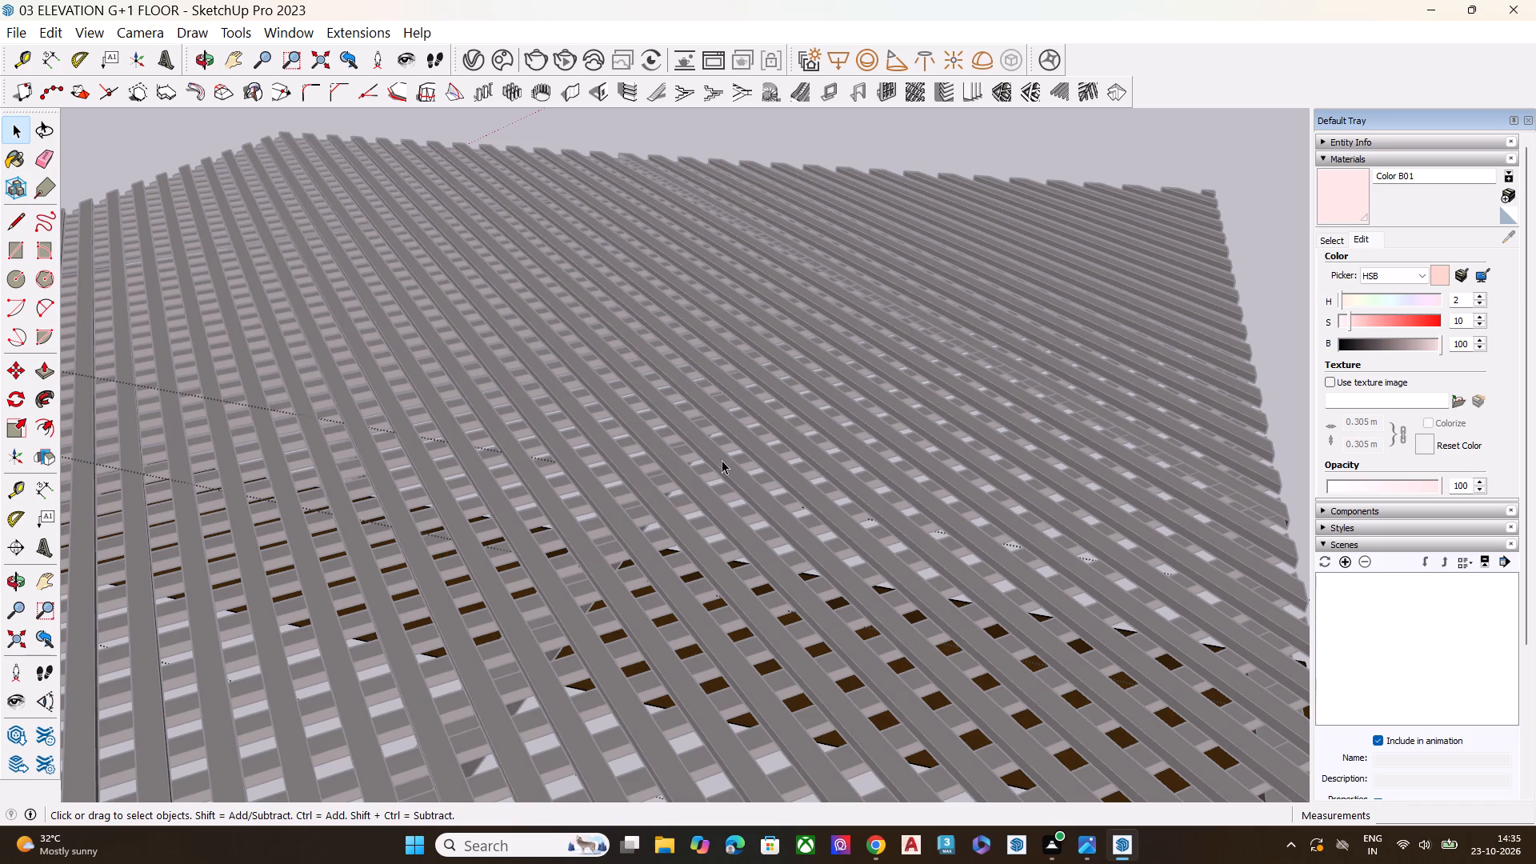
pyautogui.scroll(-12, 853, 358)
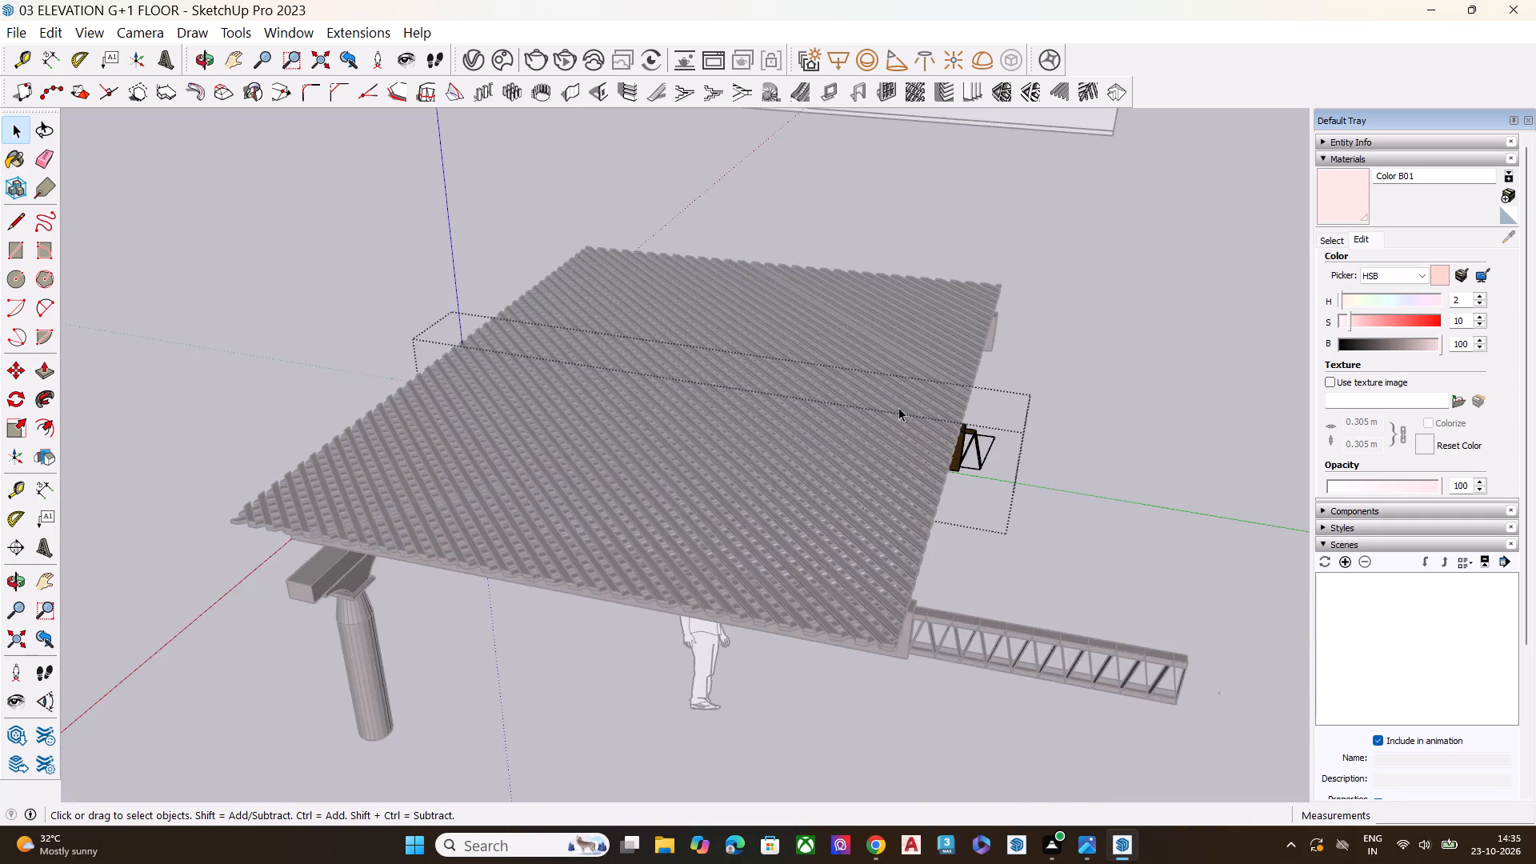
pyautogui.moveTo(996, 564); pyautogui.dragTo(1007, 476, button='middle')
pyautogui.scroll(7, 1007, 476)
pyautogui.scroll(-1, 995, 478)
pyautogui.scroll(7, 995, 478)
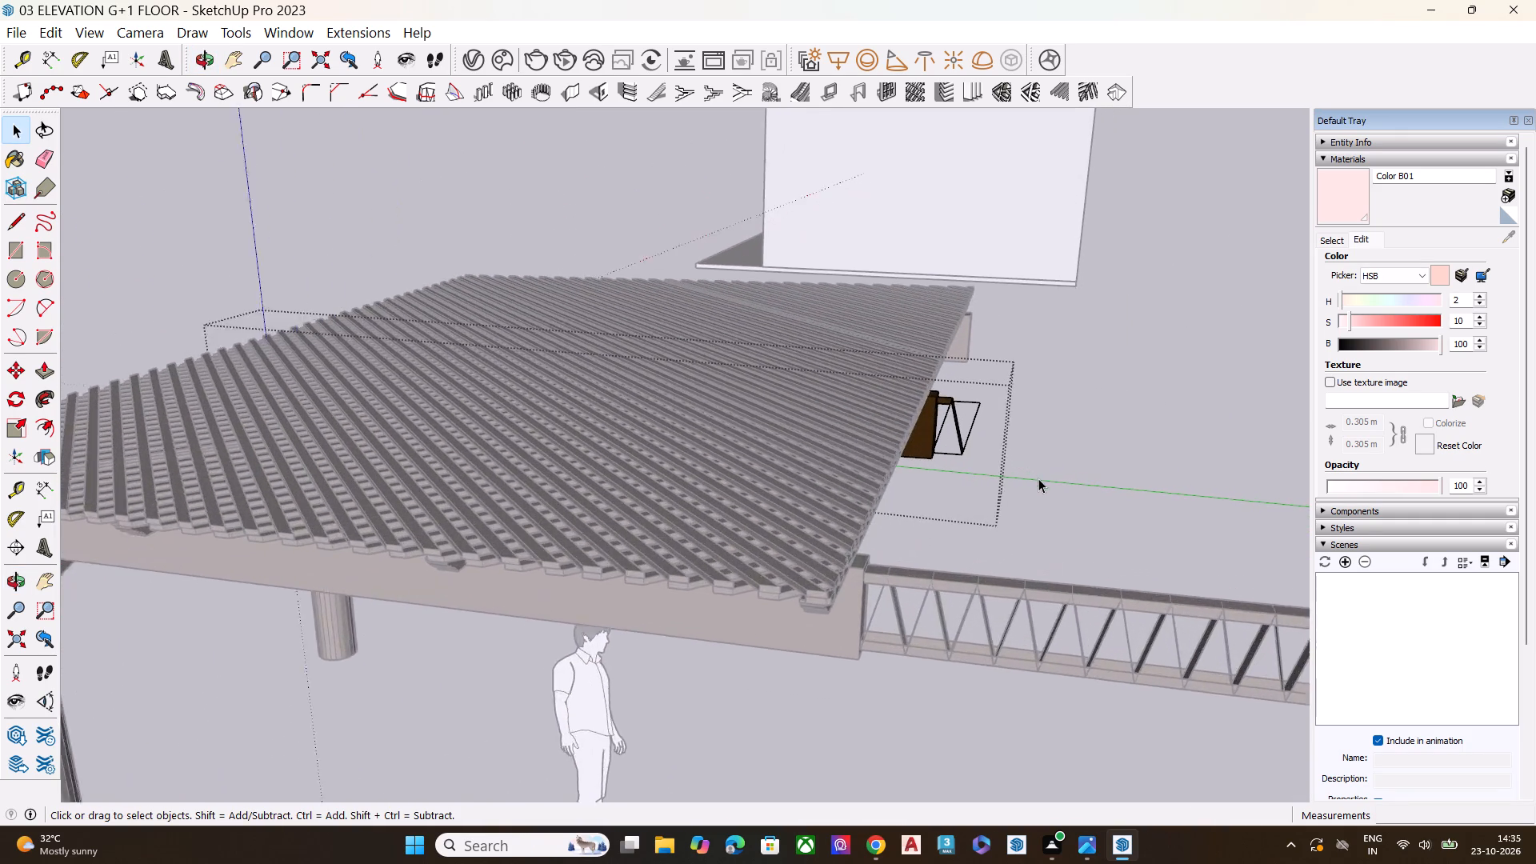
pyautogui.scroll(5, 1038, 478)
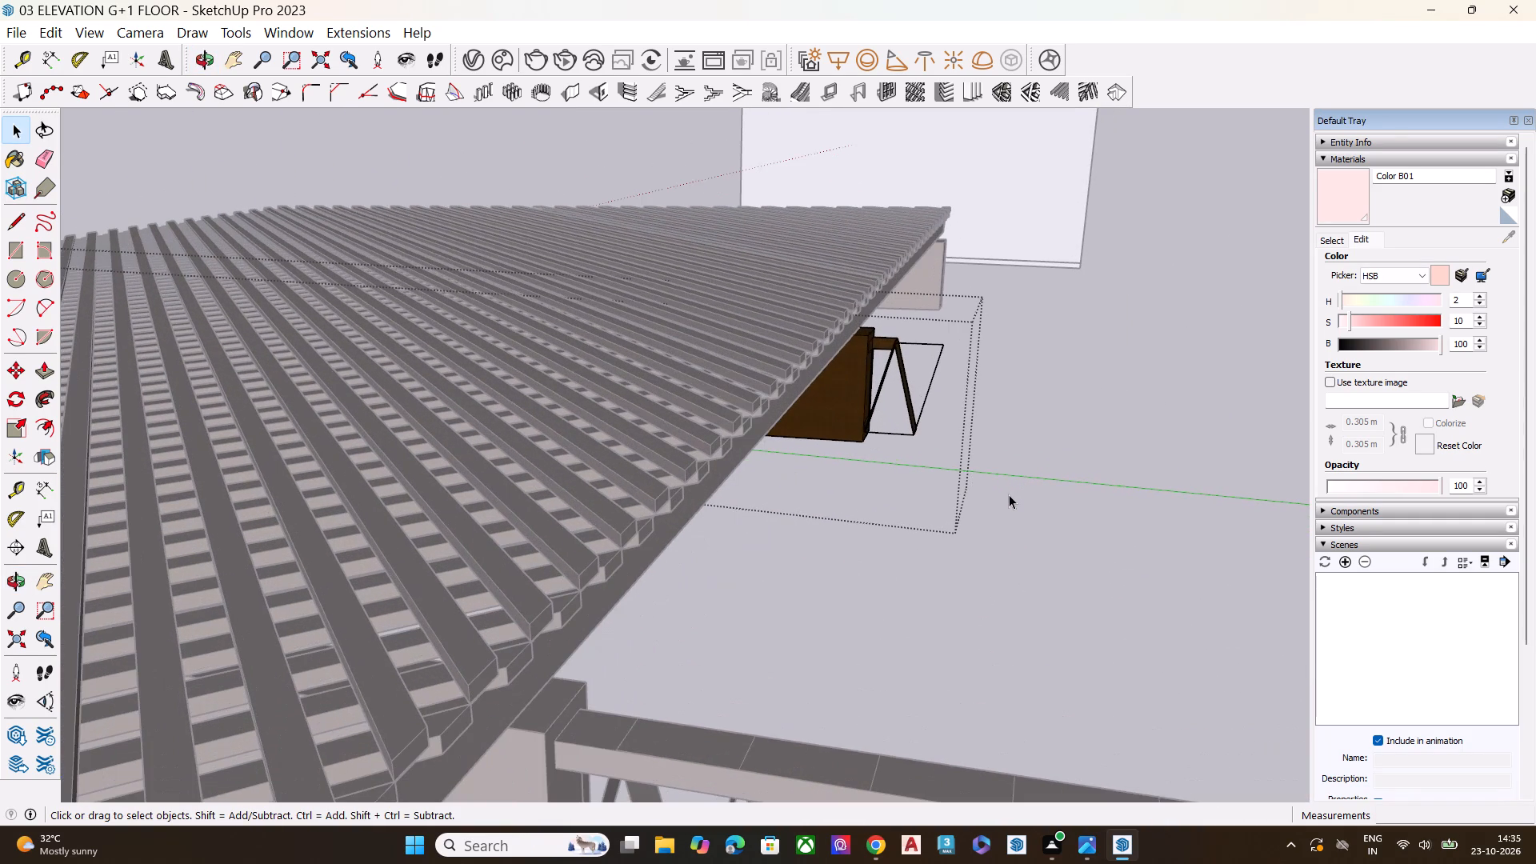
pyautogui.scroll(2, 1009, 494)
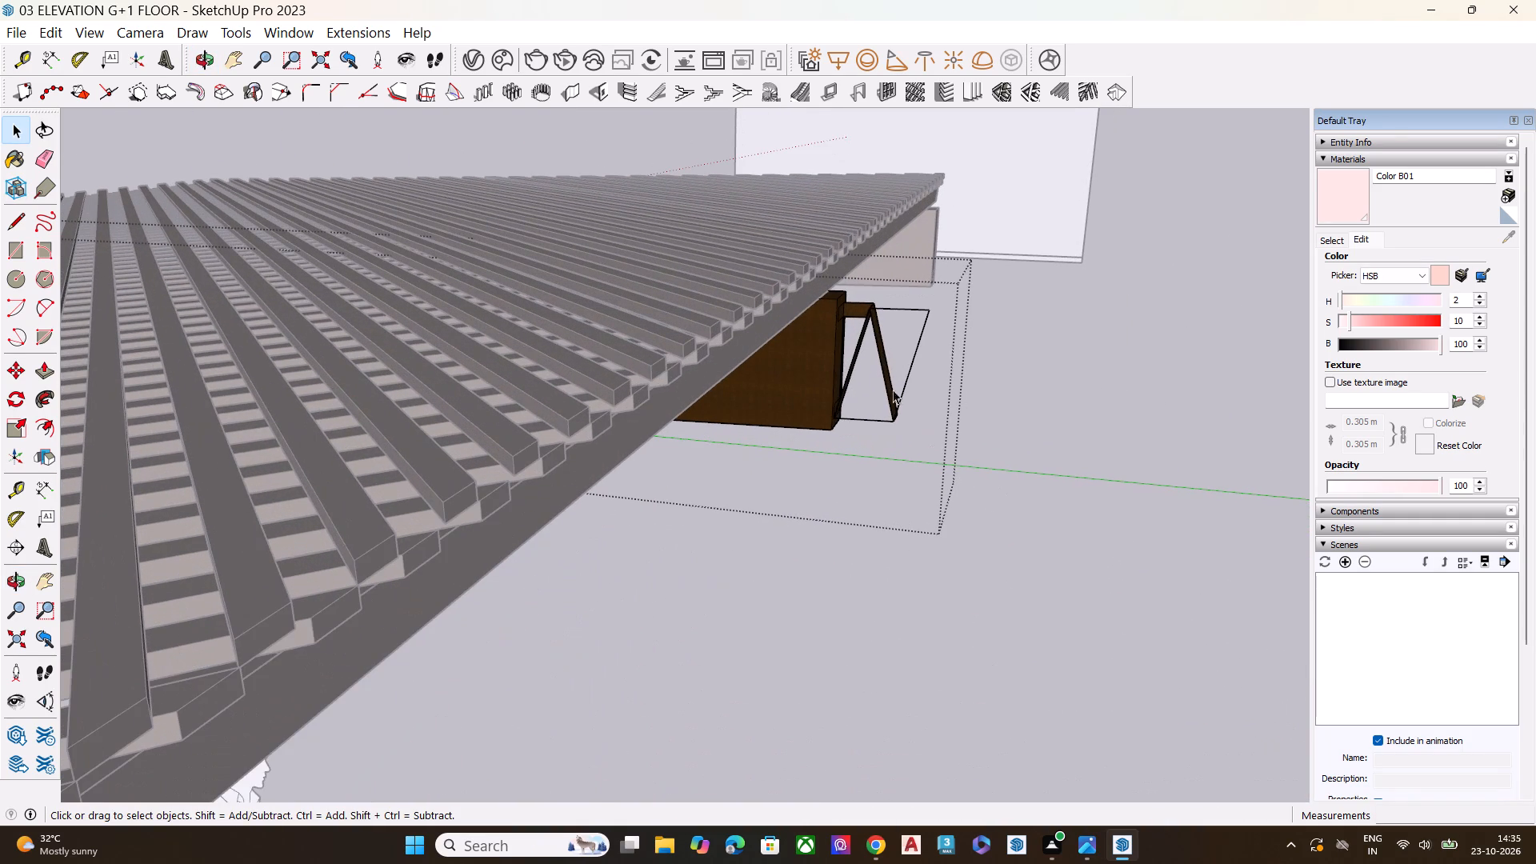
pyautogui.scroll(1, 886, 339)
pyautogui.scroll(-1, 886, 339)
pyautogui.scroll(12, 886, 339)
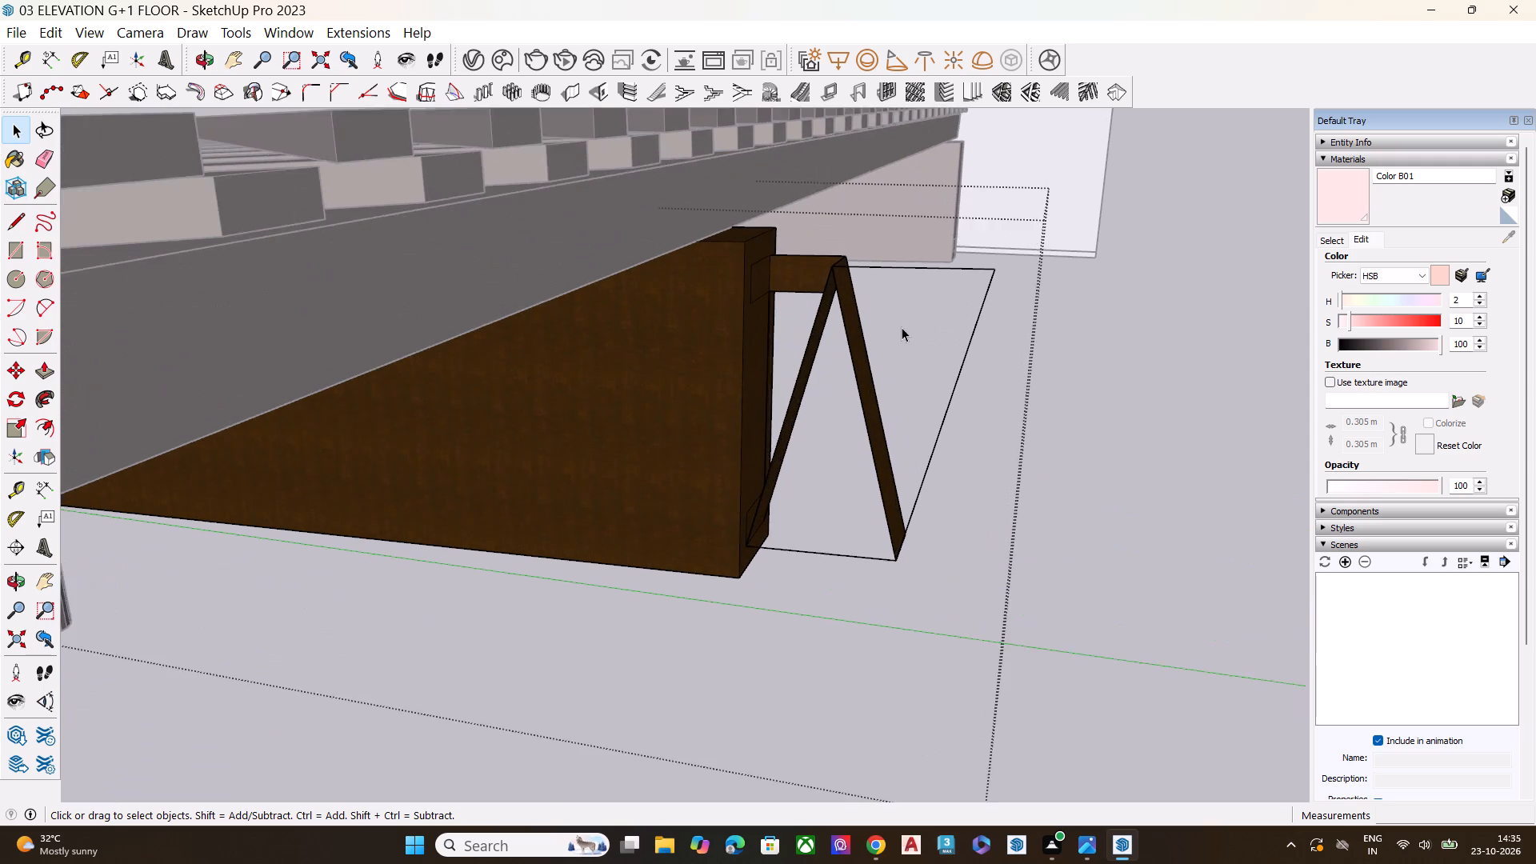
pyautogui.scroll(1, 902, 327)
pyautogui.doubleClick(793, 280)
pyautogui.click(820, 271)
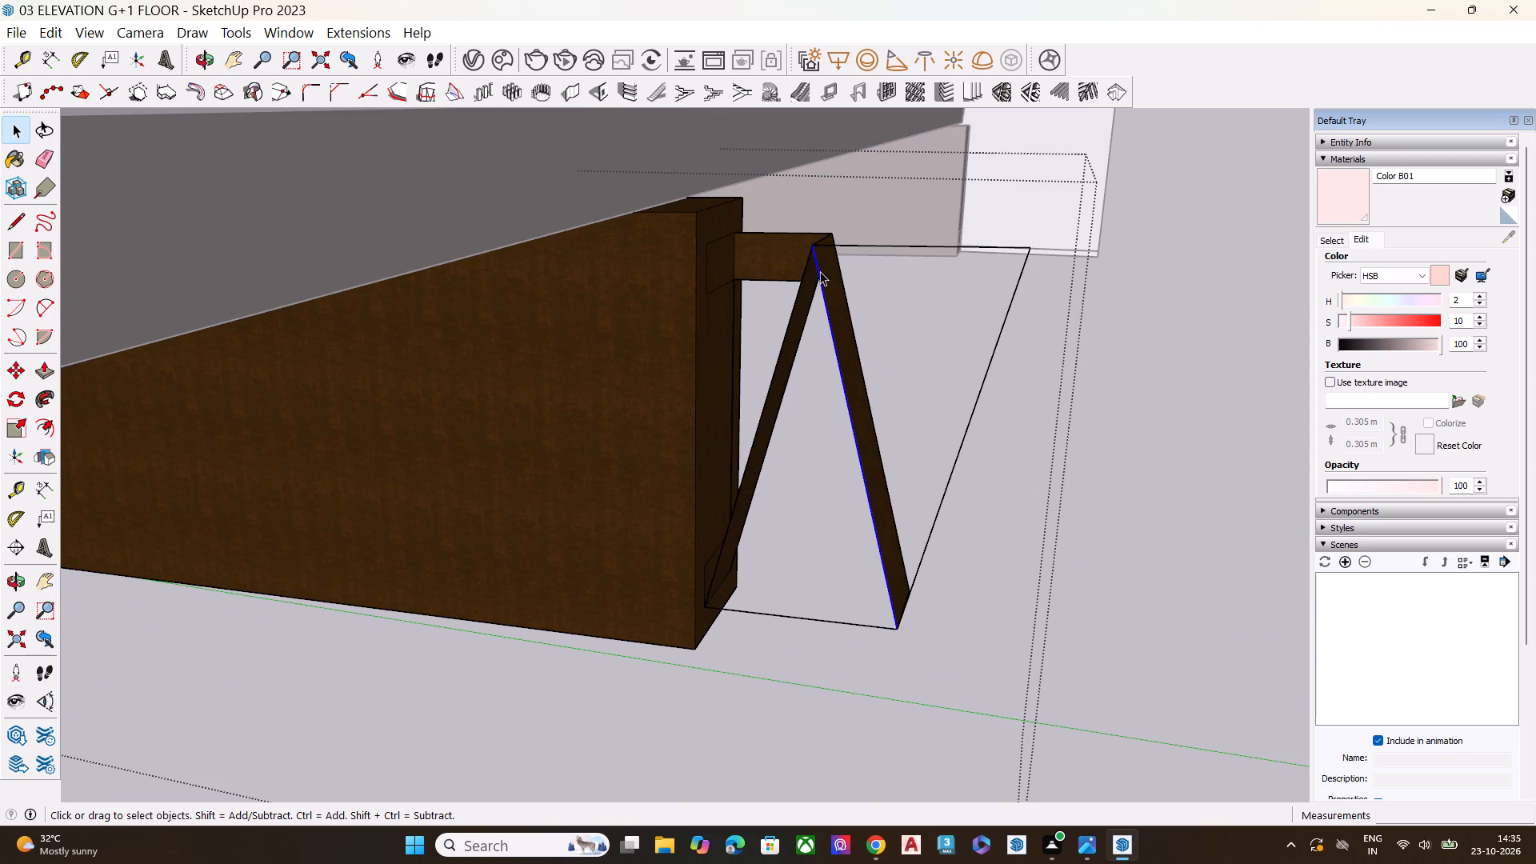
pyautogui.moveTo(860, 338); pyautogui.dragTo(814, 207)
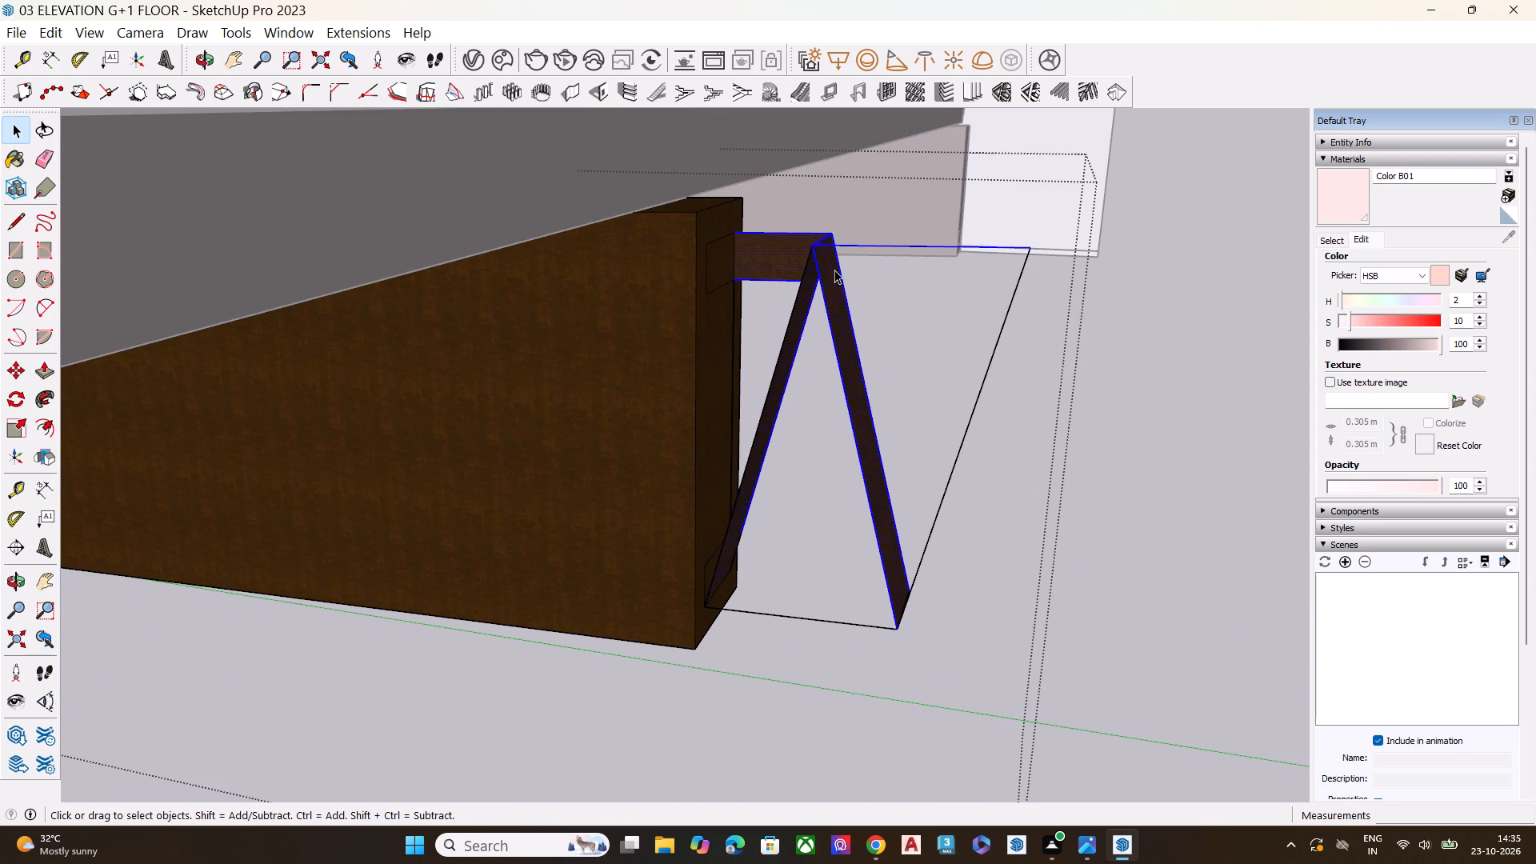
pyautogui.press('Delete')
# Delete the leftover loose truss lines standing beyond the middle beam's end face.
pyautogui.moveTo(1037, 426); pyautogui.dragTo(799, 261)
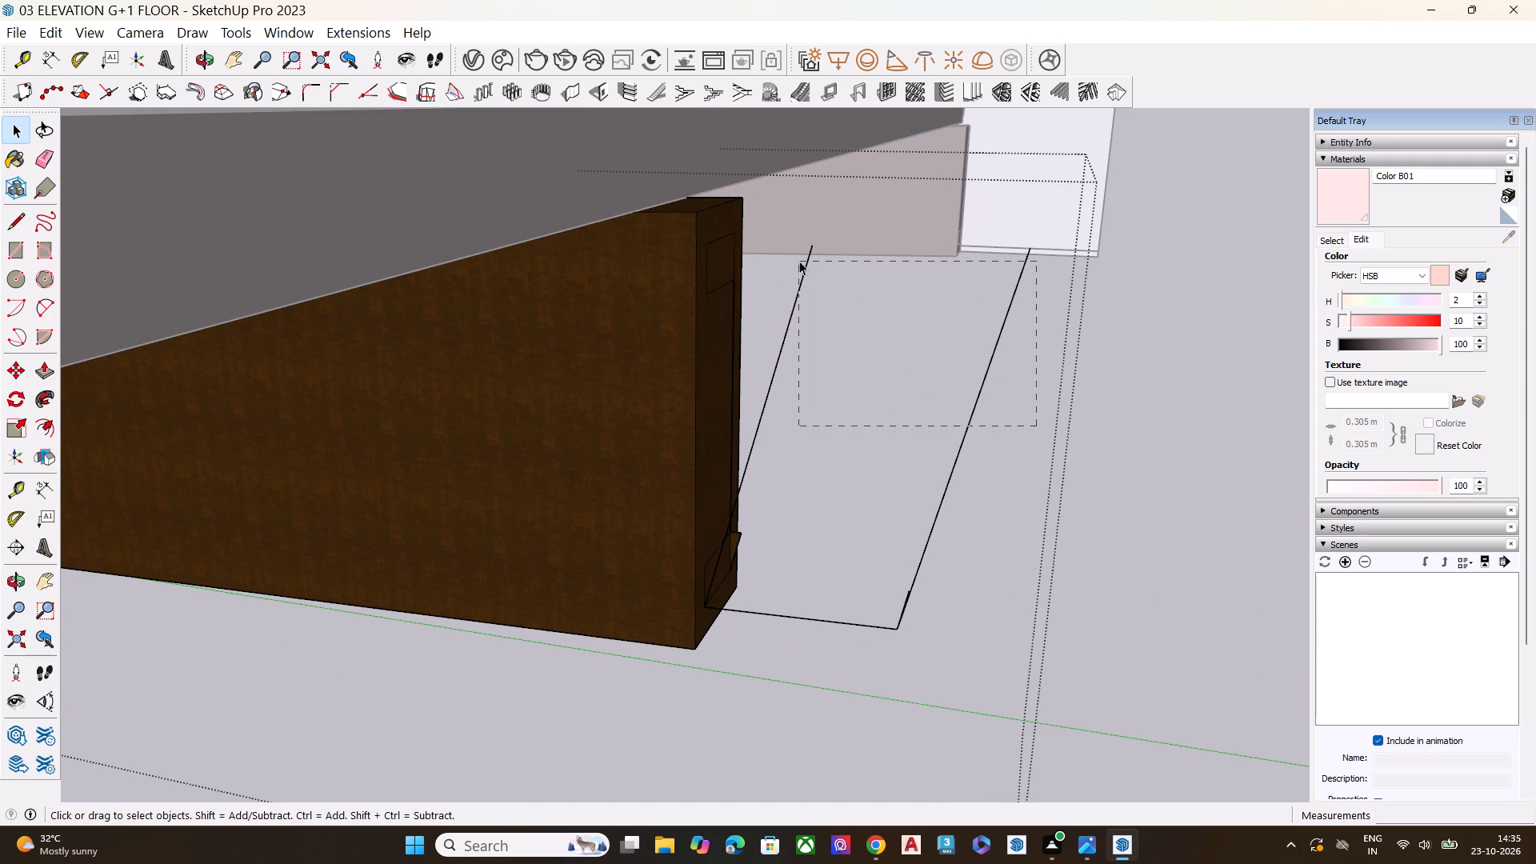
pyautogui.press('Delete')
pyautogui.moveTo(905, 658); pyautogui.dragTo(828, 537)
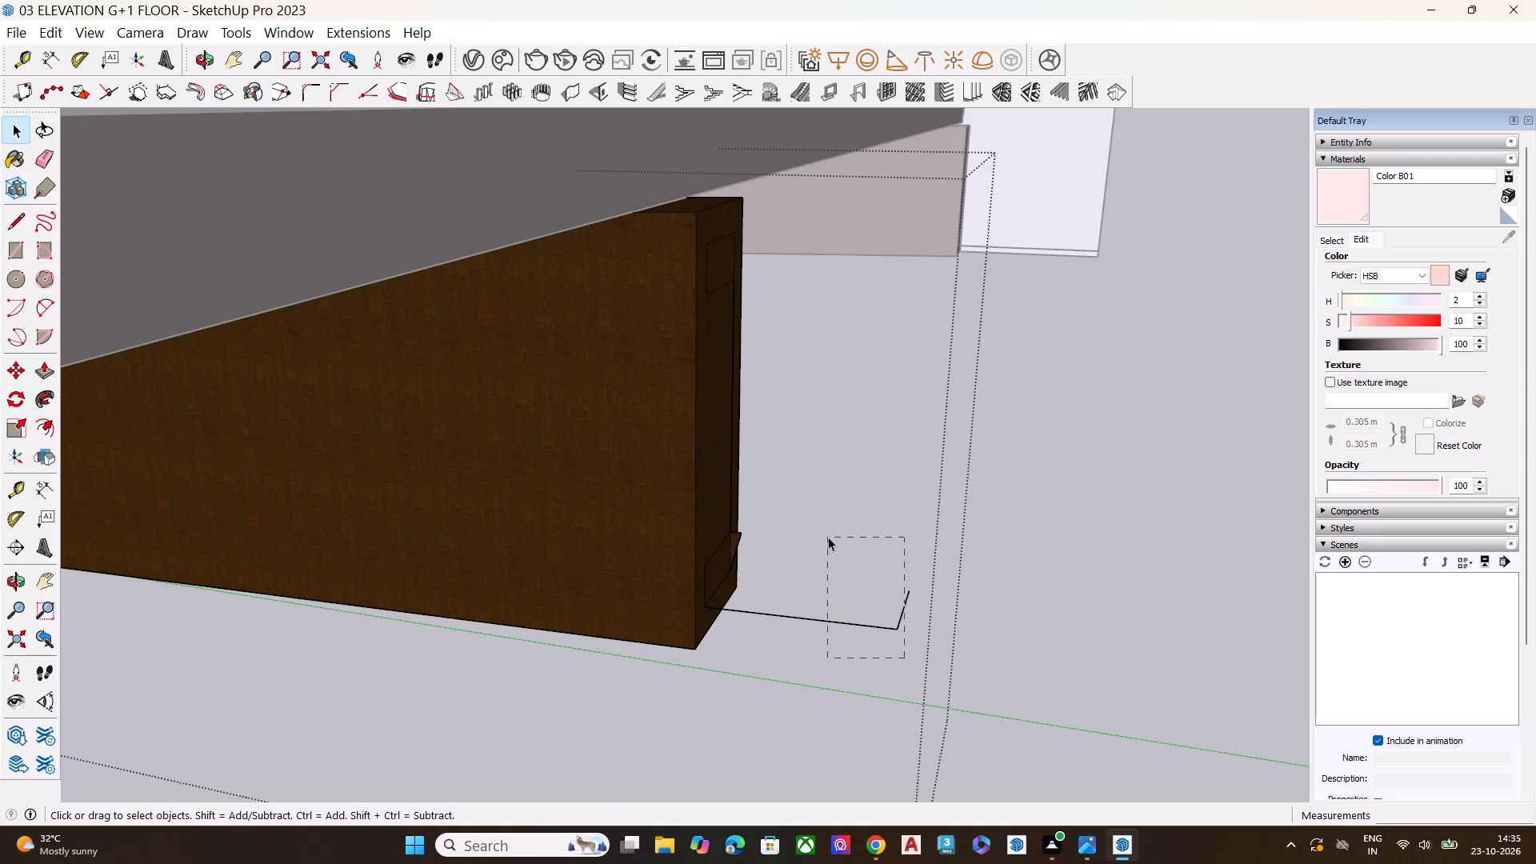
pyautogui.press('Delete')
# Delete the small triangular corner edges beside the lower outline on the middle beam's end face.
pyautogui.moveTo(754, 559); pyautogui.dragTo(446, 568, button='middle')
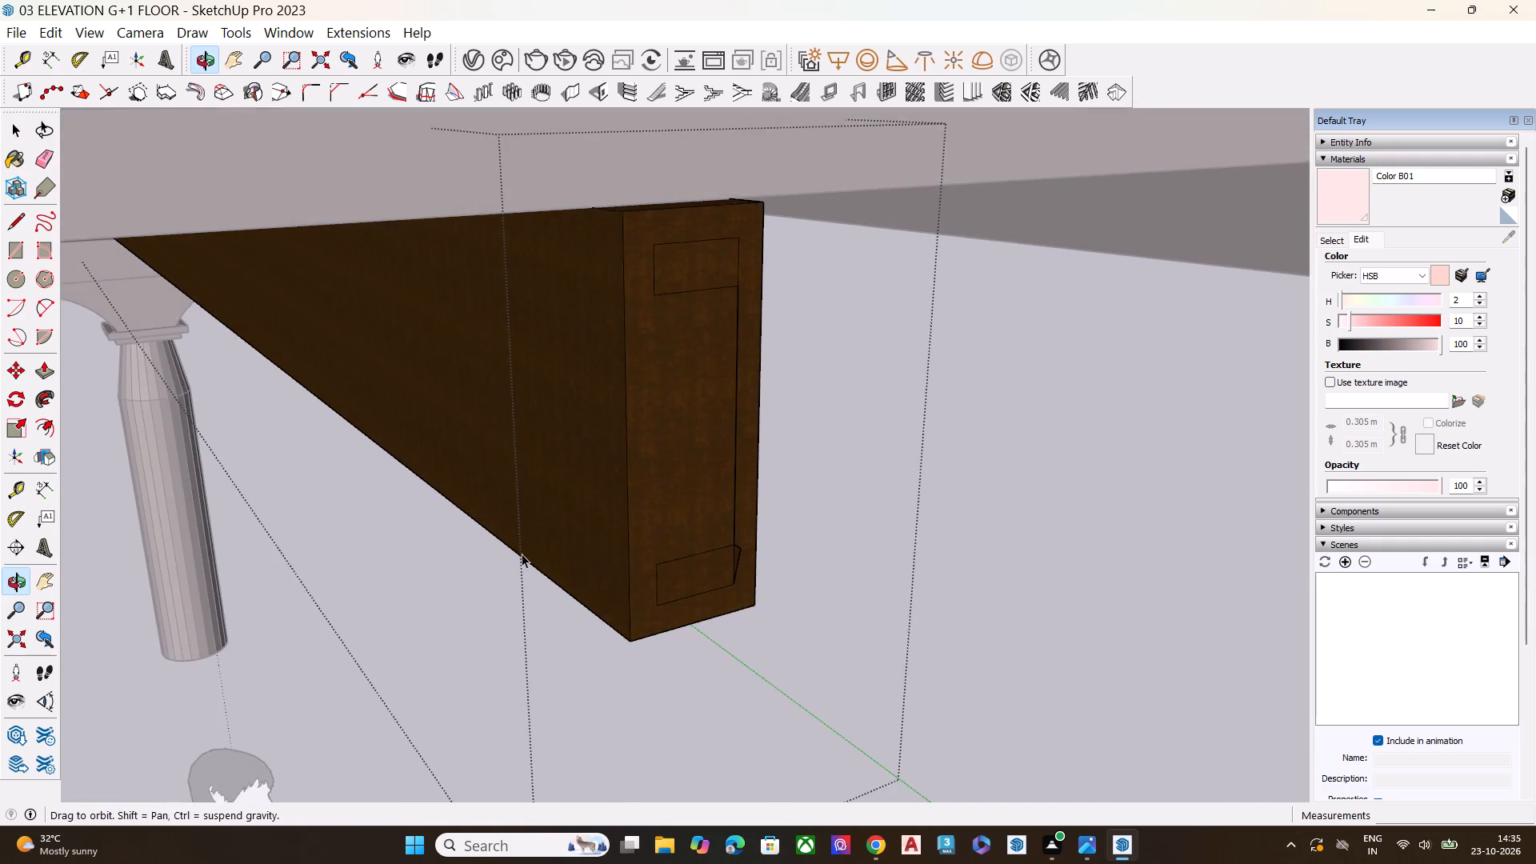
pyautogui.scroll(3, 668, 554)
pyautogui.scroll(-2, 710, 549)
pyautogui.scroll(3, 710, 549)
pyautogui.scroll(-1, 750, 562)
pyautogui.scroll(1, 765, 565)
pyautogui.moveTo(758, 566); pyautogui.dragTo(864, 538, button='middle')
pyautogui.scroll(9, 864, 538)
pyautogui.scroll(-8, 787, 536)
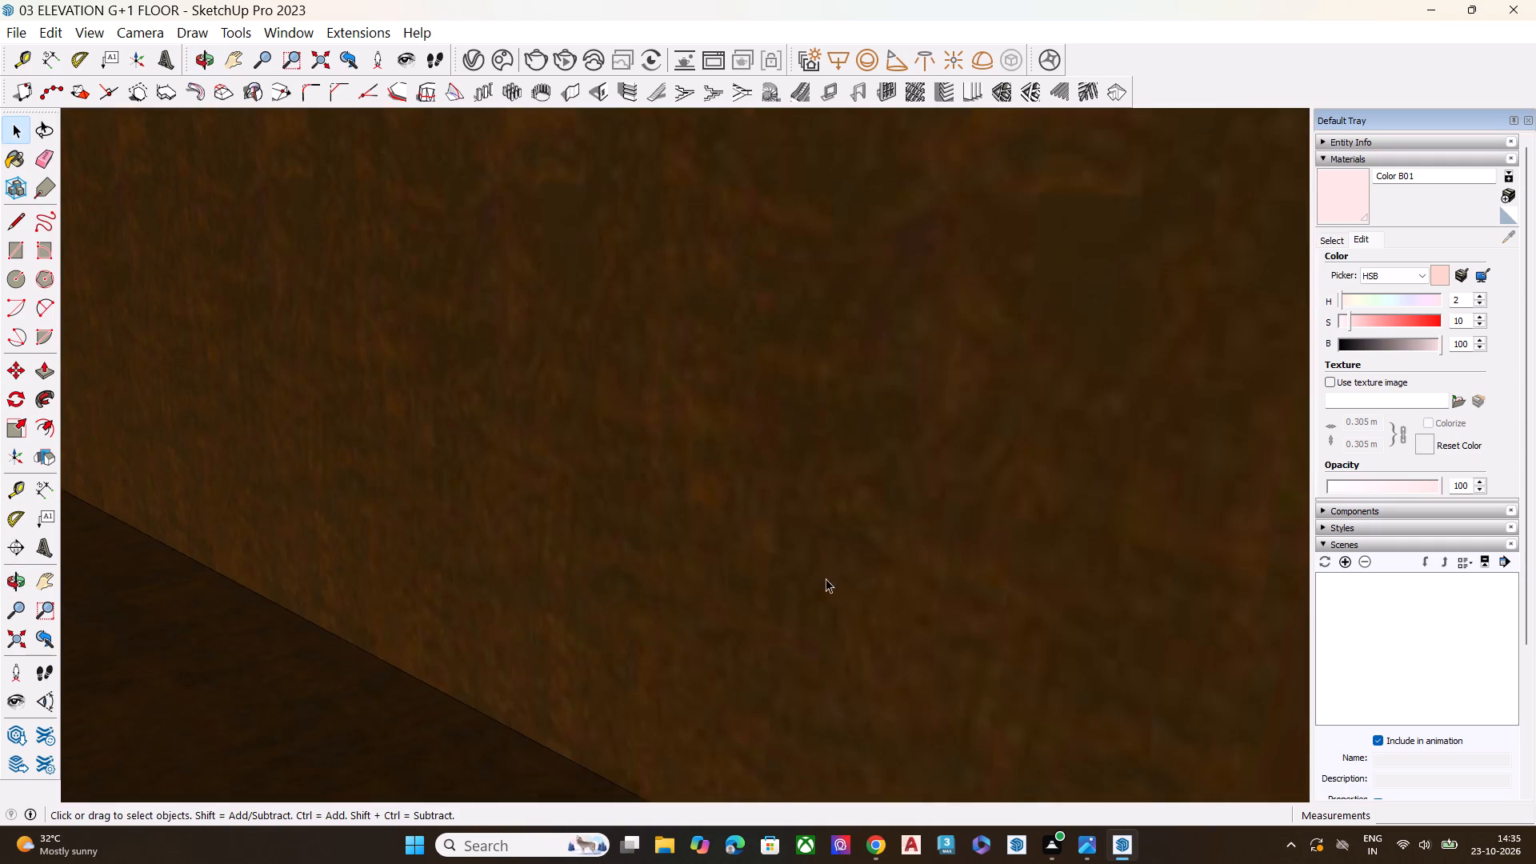
pyautogui.scroll(-8, 710, 416)
pyautogui.scroll(1, 672, 426)
pyautogui.scroll(-4, 678, 409)
pyautogui.scroll(1, 682, 399)
pyautogui.scroll(-4, 695, 398)
pyautogui.scroll(-2, 794, 366)
pyautogui.scroll(1, 794, 368)
pyautogui.scroll(-4, 794, 368)
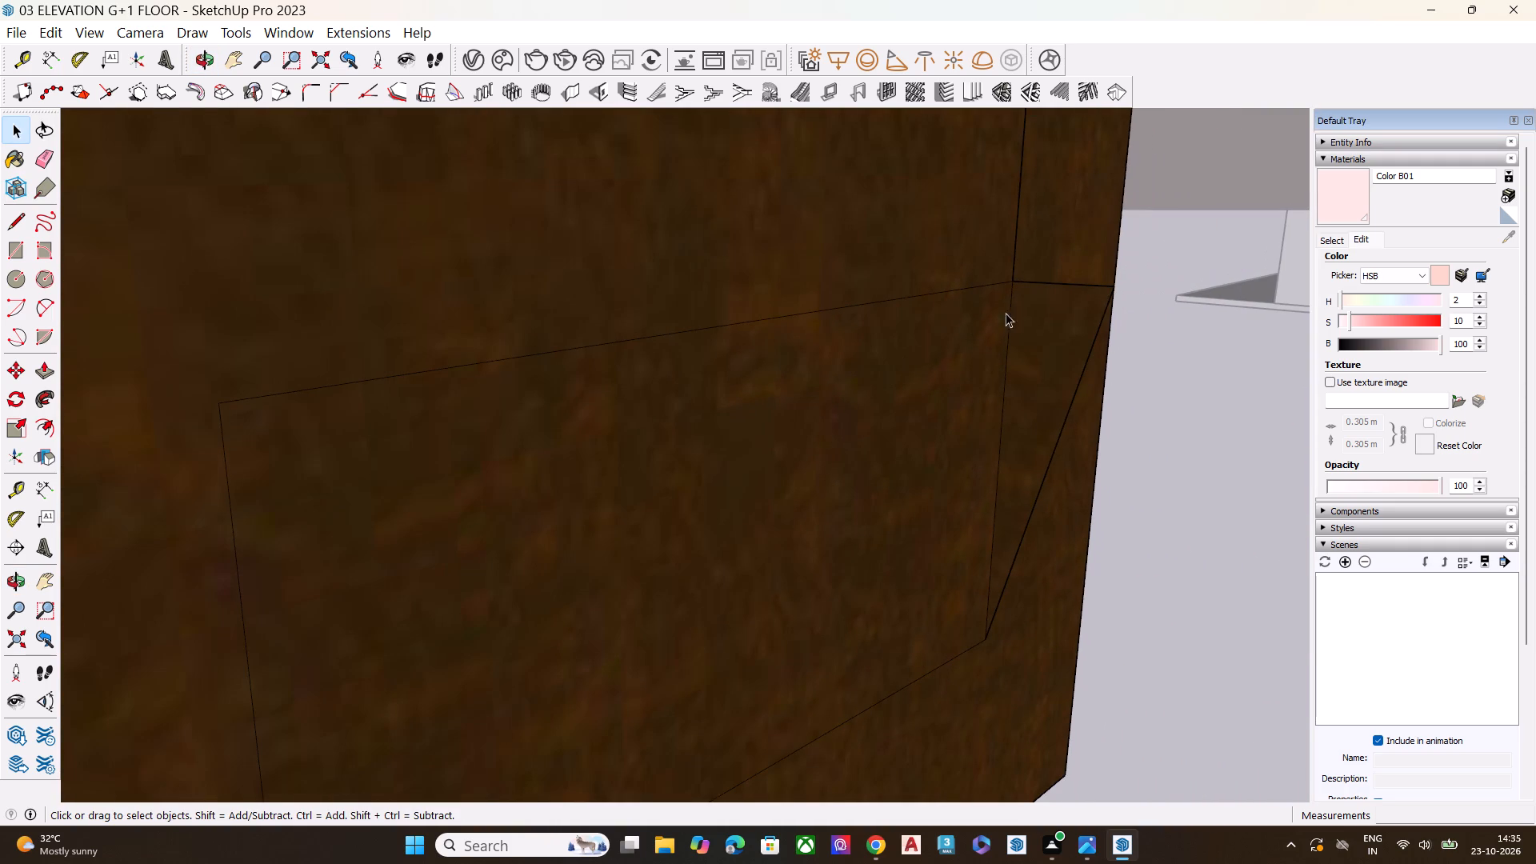
pyautogui.click(1046, 317)
pyautogui.press('Delete')
pyautogui.click(1065, 283)
pyautogui.press('Delete')
pyautogui.click(1106, 314)
pyautogui.press('Delete')
# Delete the upper rectangular outline and the long vertical line from the middle beam's end face.
pyautogui.scroll(-8, 1032, 366)
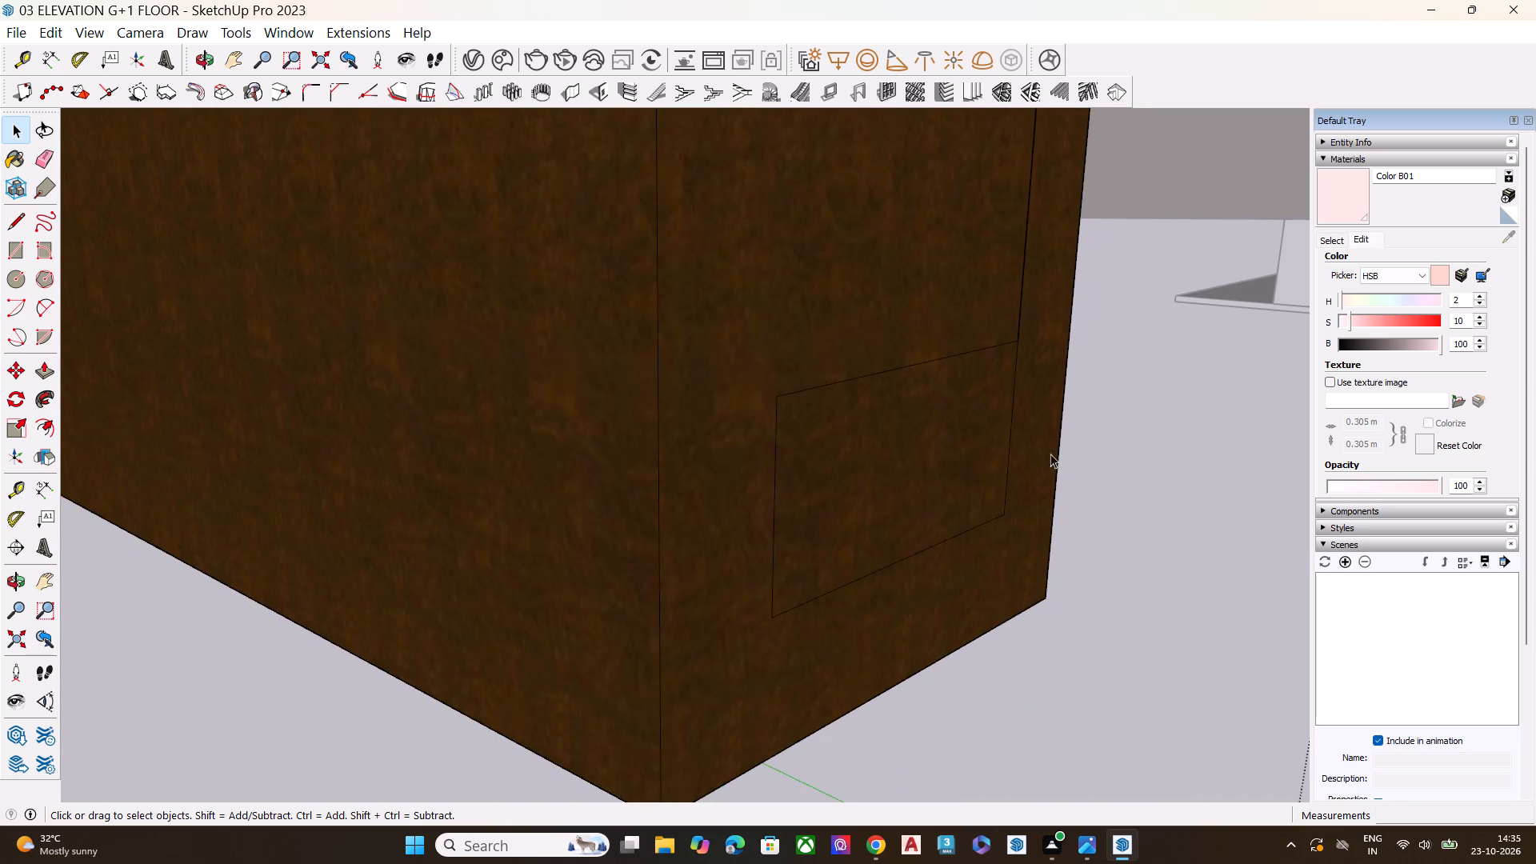
pyautogui.click(1127, 476)
pyautogui.scroll(-17, 1026, 406)
pyautogui.scroll(-5, 1070, 432)
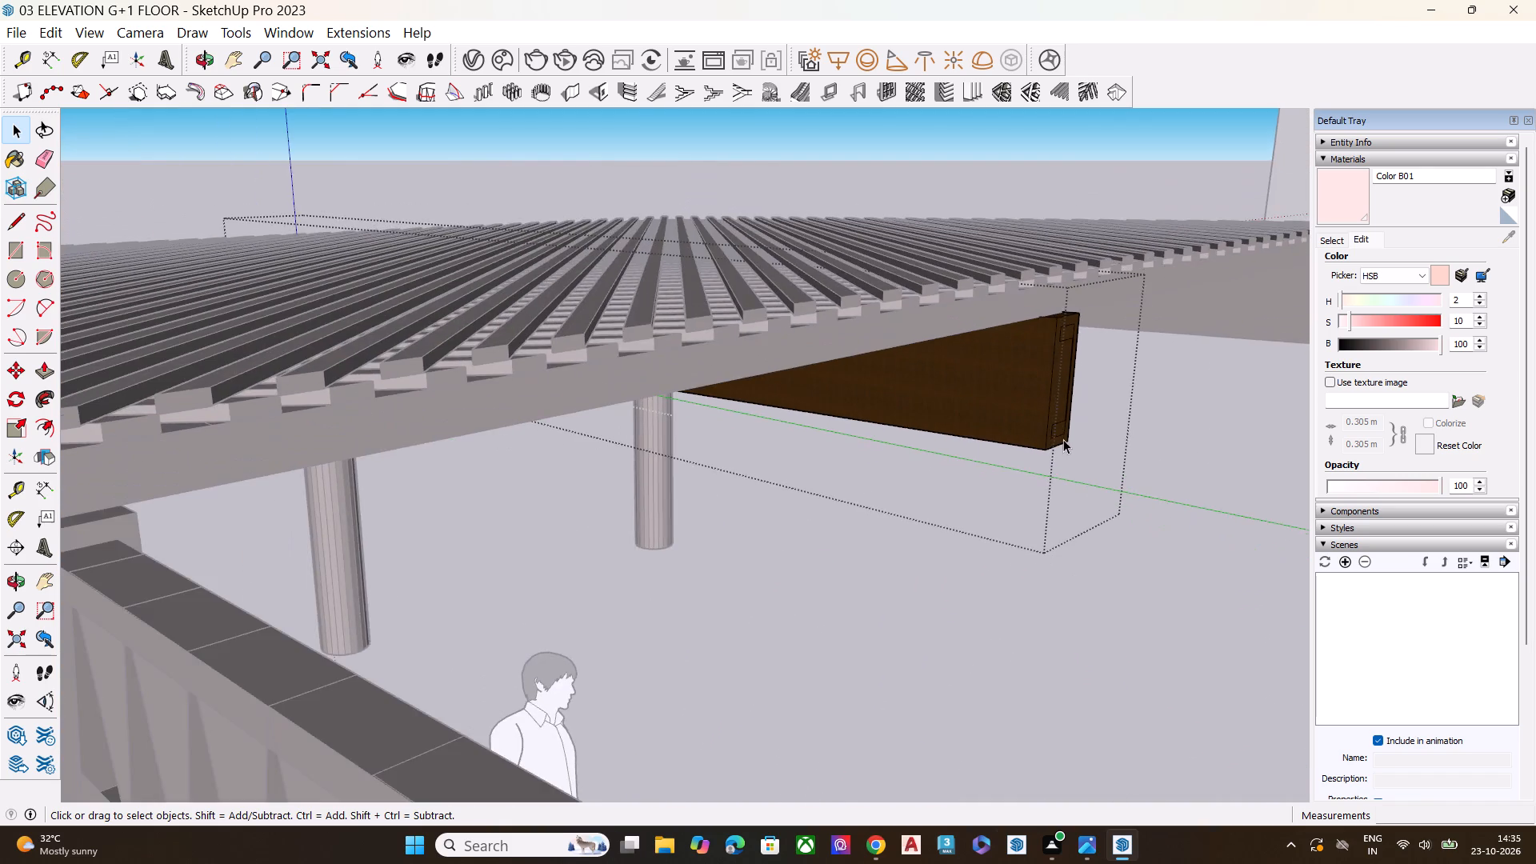
pyautogui.moveTo(1074, 438); pyautogui.dragTo(959, 449, button='middle')
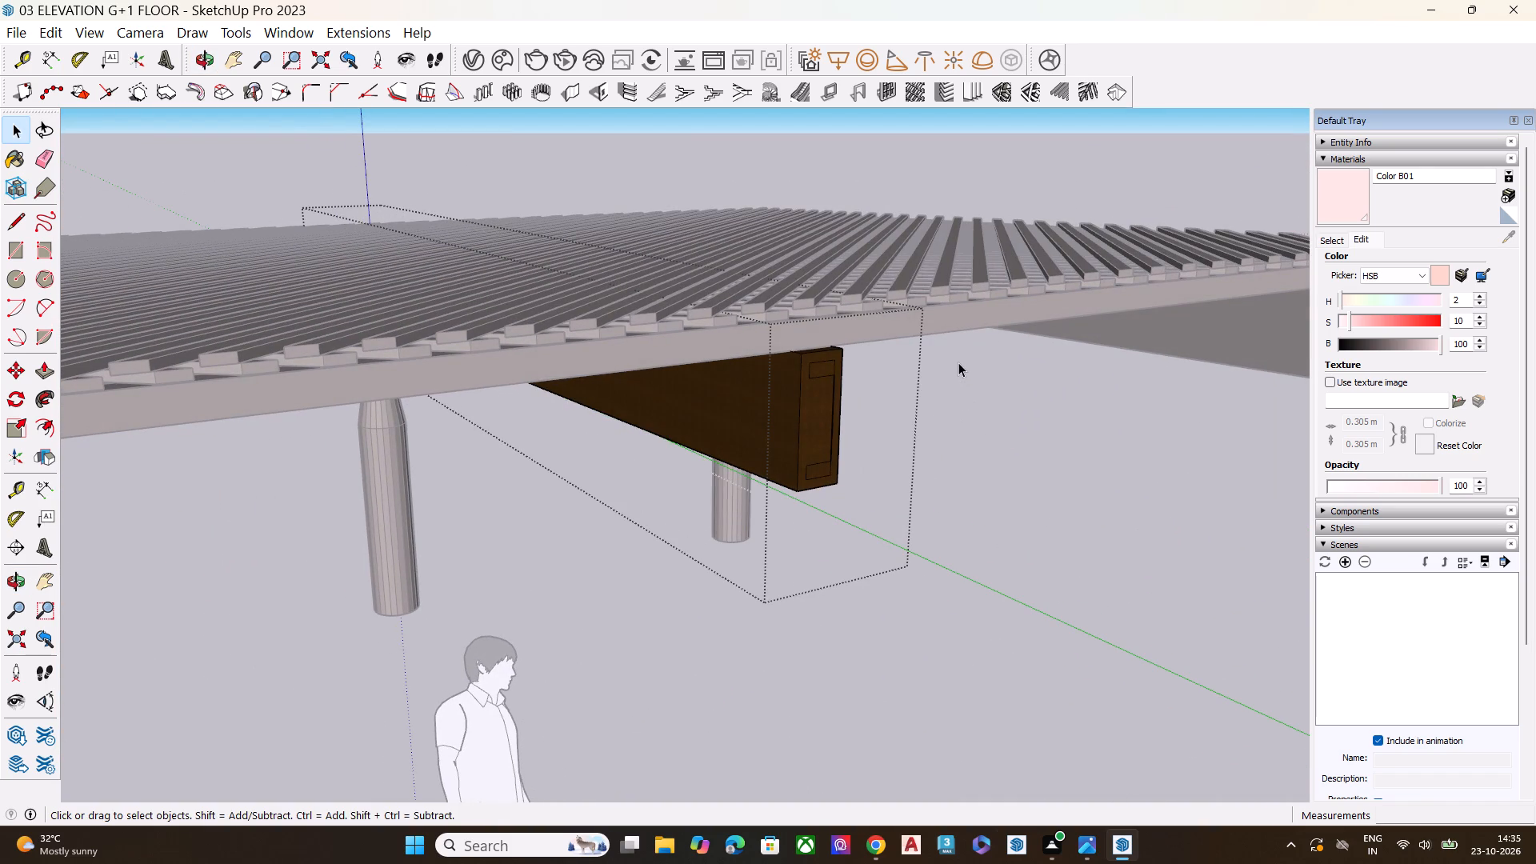
pyautogui.scroll(8, 881, 353)
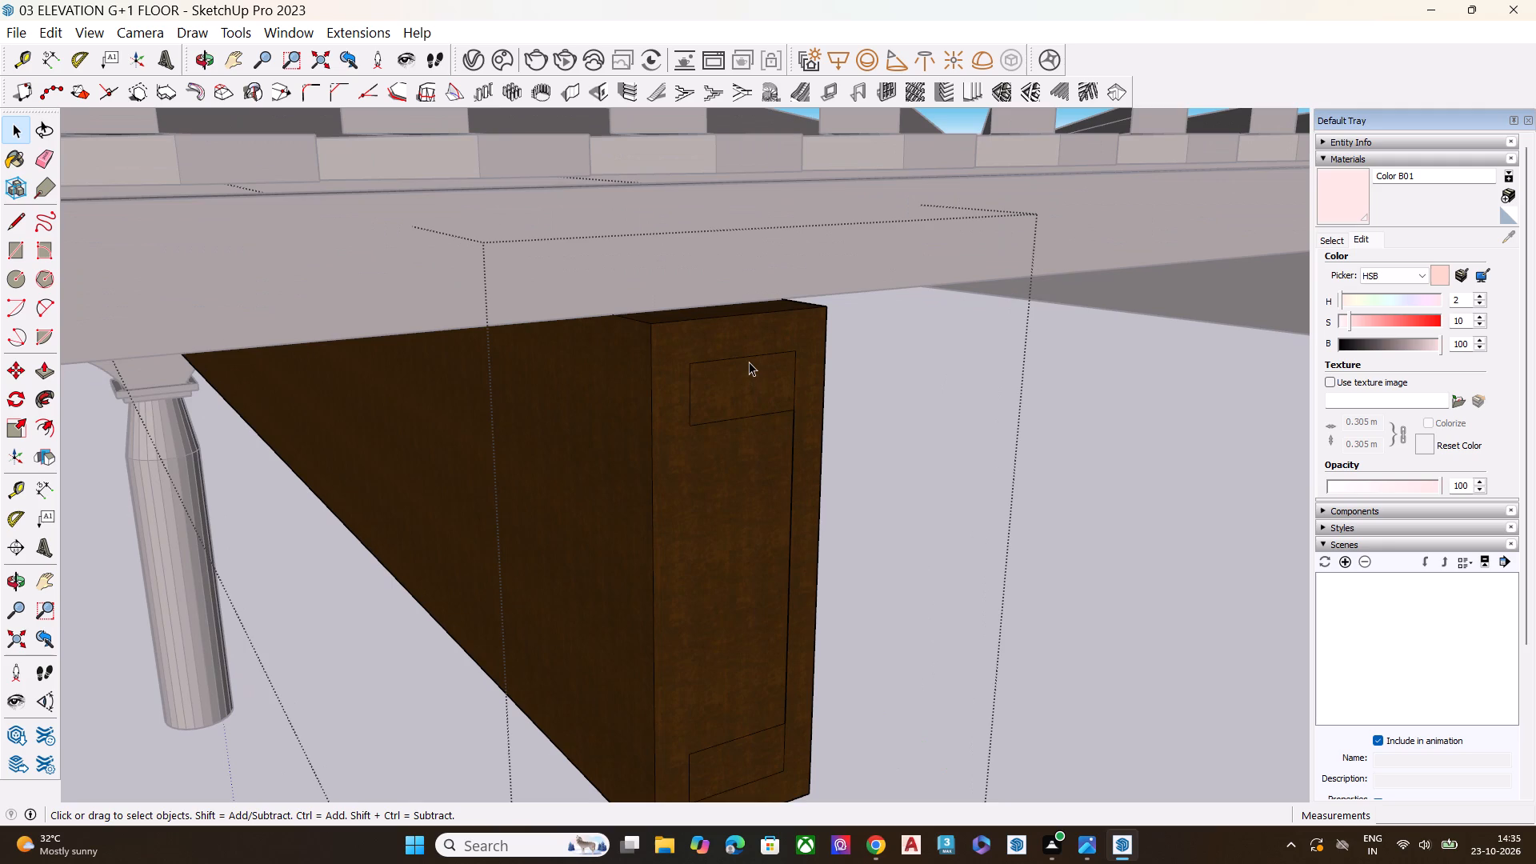
pyautogui.scroll(5, 749, 362)
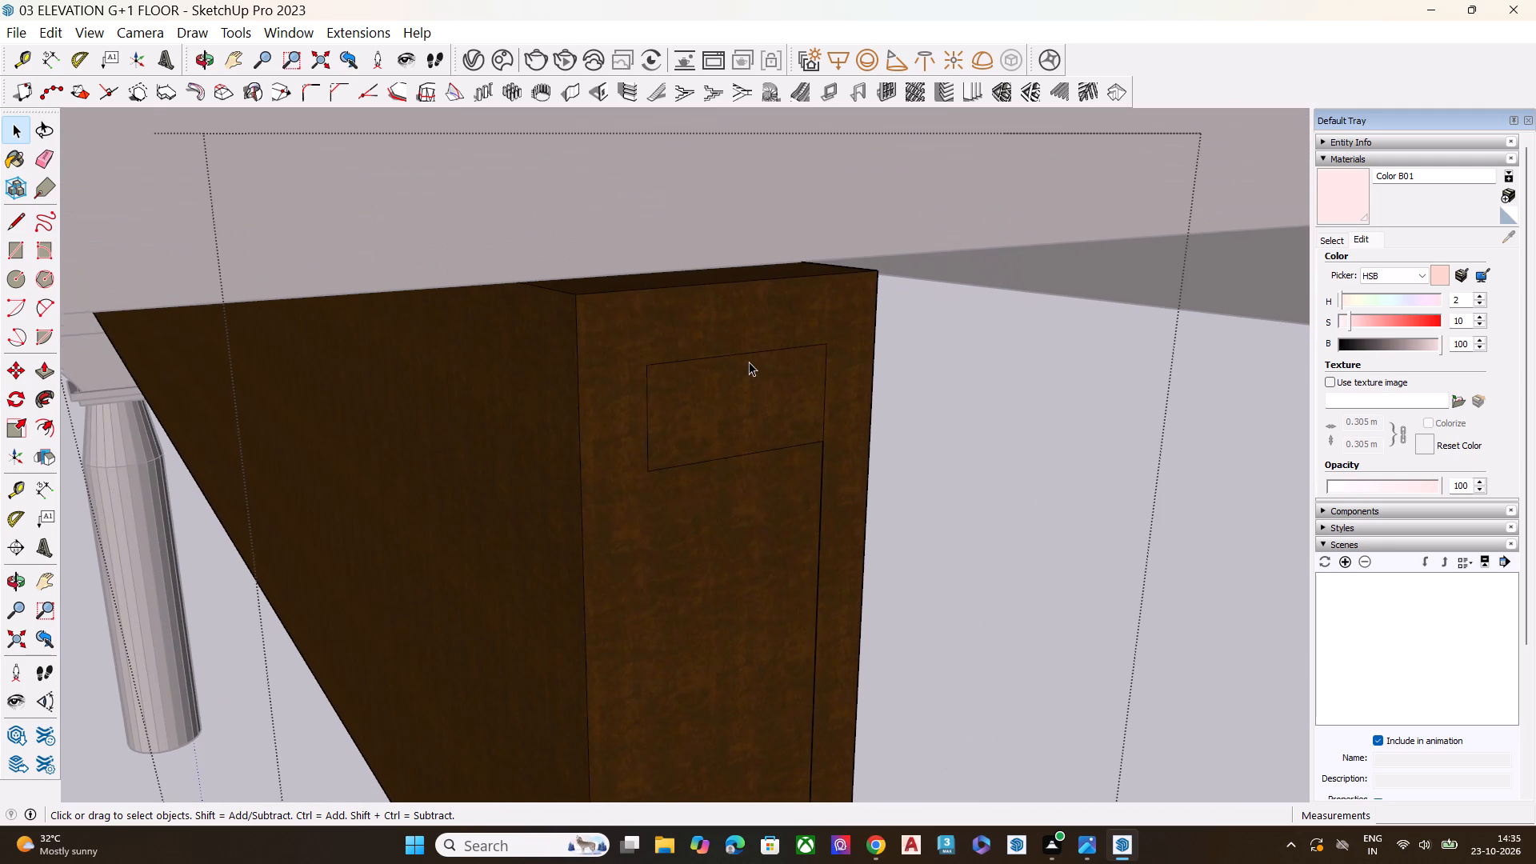
pyautogui.click(755, 358)
pyautogui.click(766, 353)
pyautogui.press('Delete')
pyautogui.click(650, 434)
pyautogui.press('Delete')
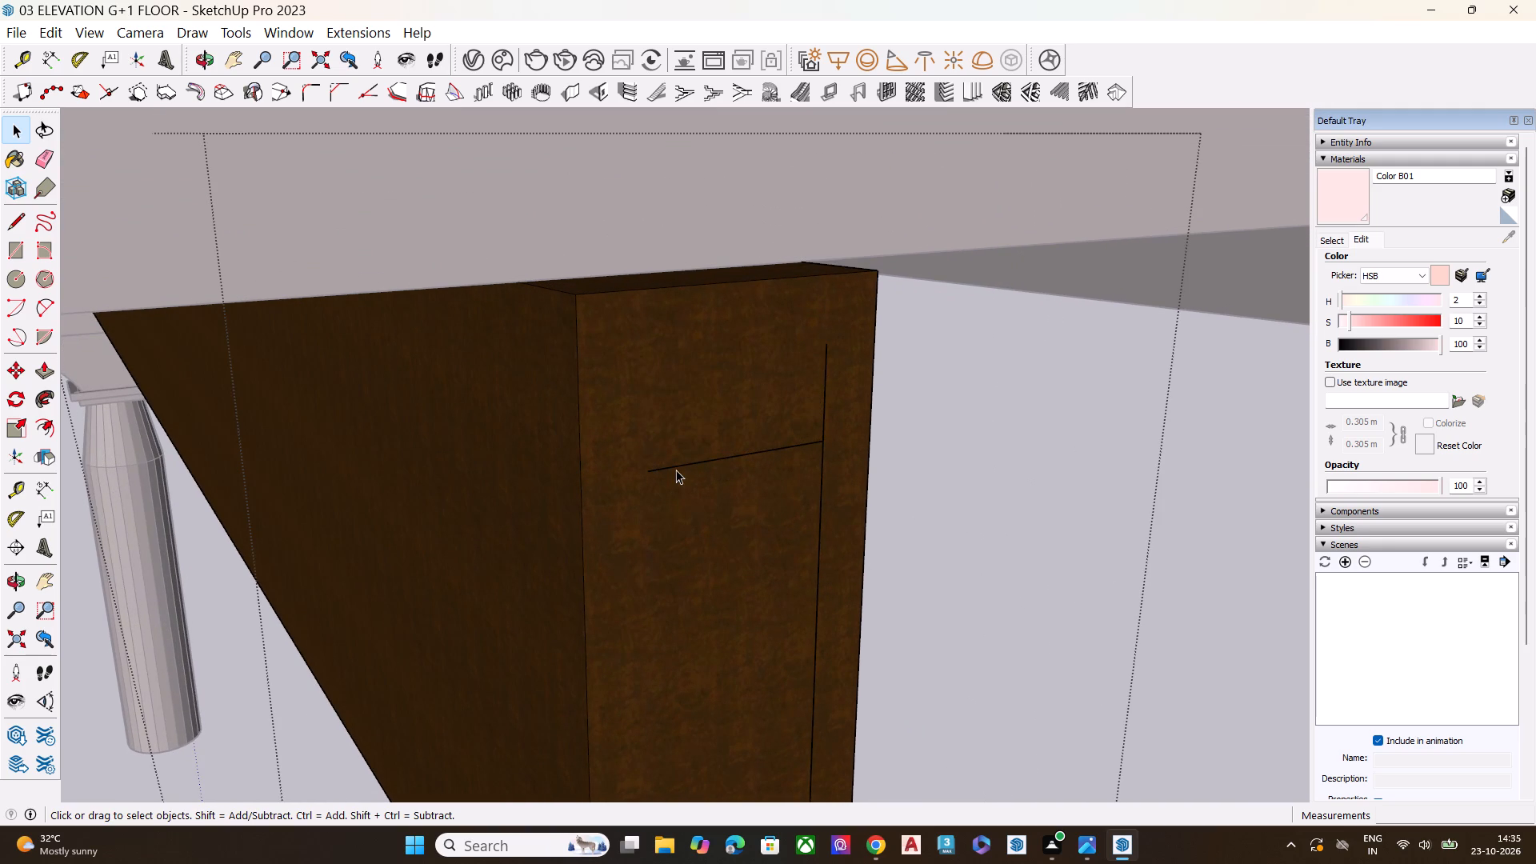
pyautogui.click(676, 470)
pyautogui.click(700, 466)
pyautogui.click(705, 462)
pyautogui.press('Delete')
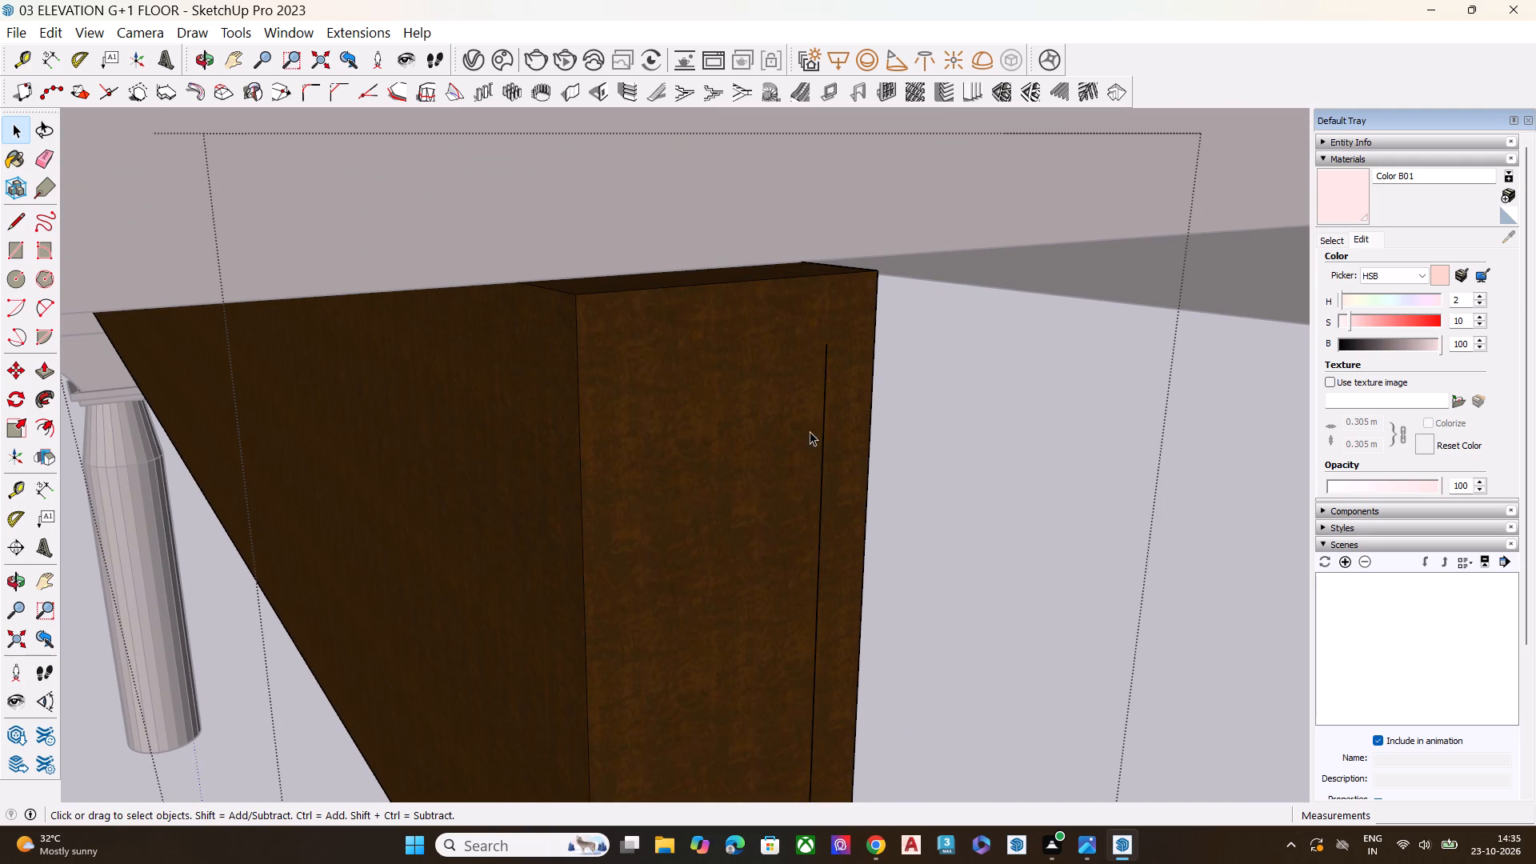
pyautogui.click(825, 420)
pyautogui.press('Delete')
# Delete the four edges of the lower rectangular outline on the middle beam's end face and leave the beam's group.
pyautogui.scroll(-3, 838, 355)
pyautogui.scroll(1, 838, 354)
pyautogui.scroll(-7, 838, 354)
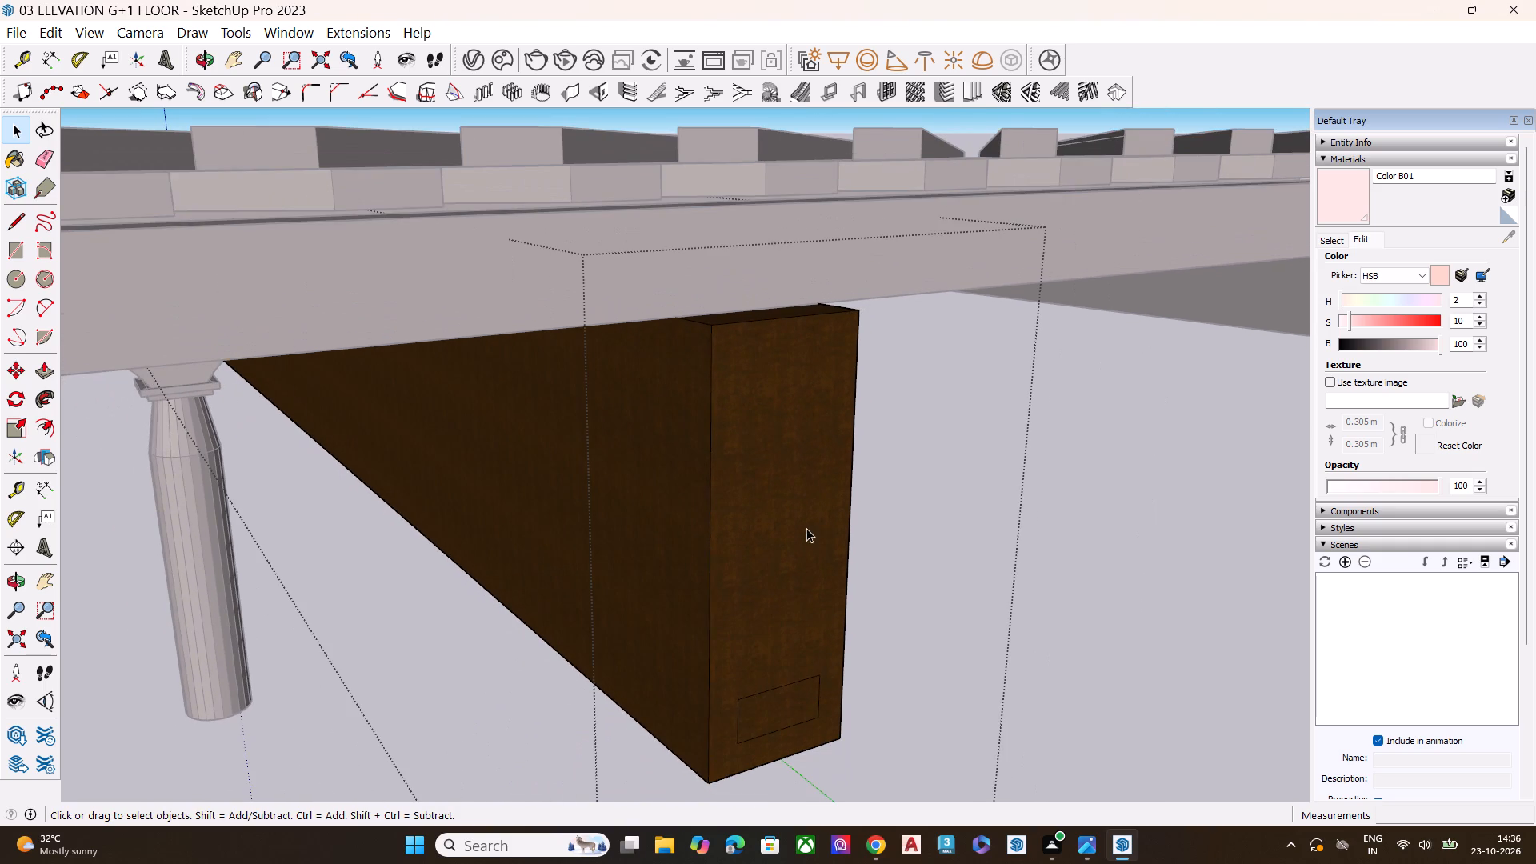
pyautogui.scroll(-1, 815, 745)
pyautogui.scroll(5, 814, 746)
pyautogui.scroll(-3, 765, 463)
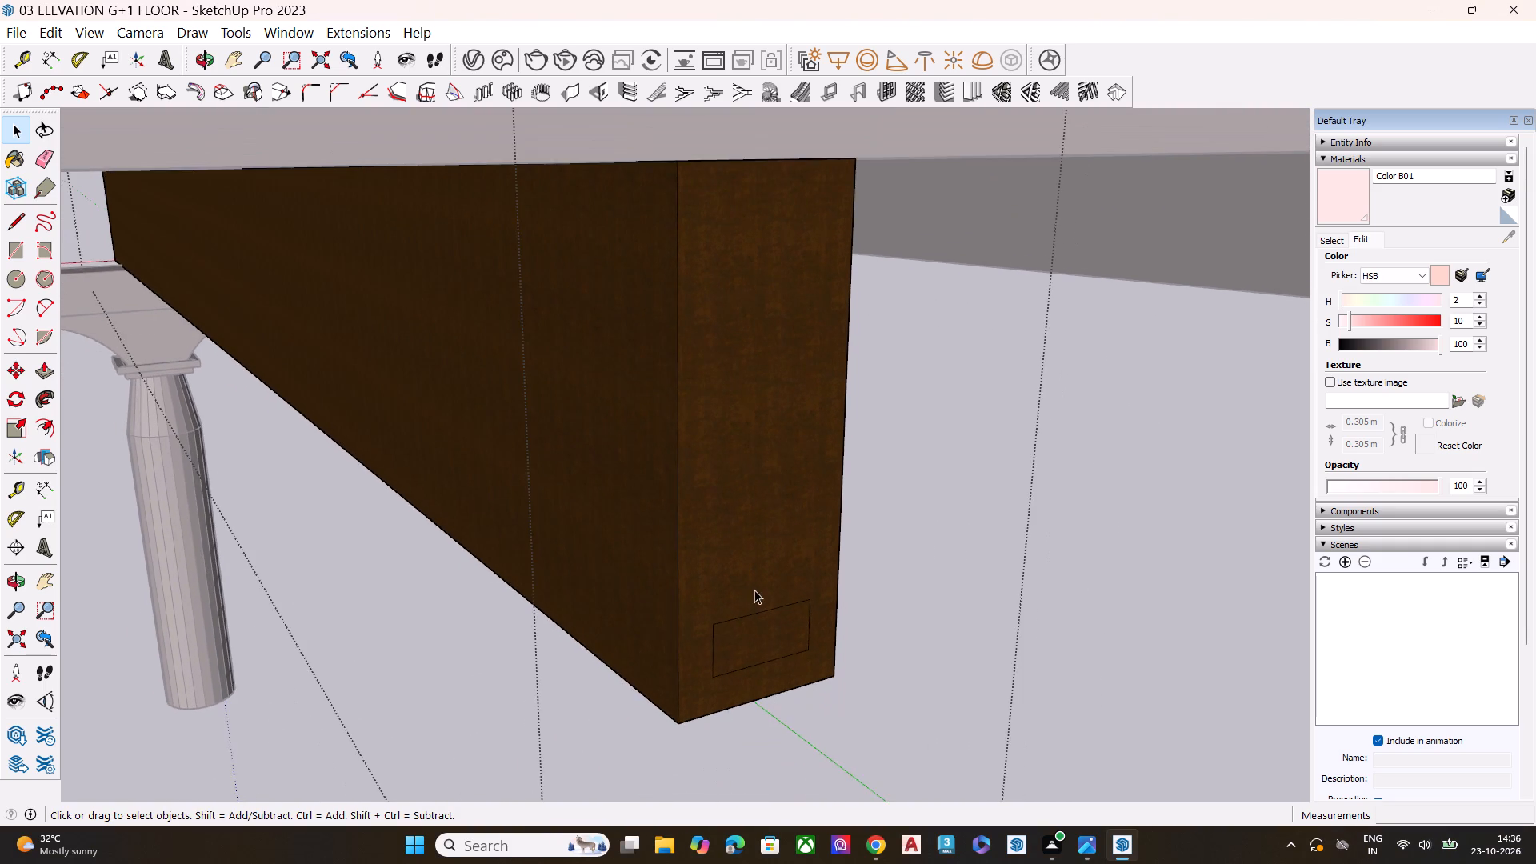
pyautogui.scroll(7, 748, 706)
pyautogui.scroll(-4, 755, 662)
pyautogui.click(737, 403)
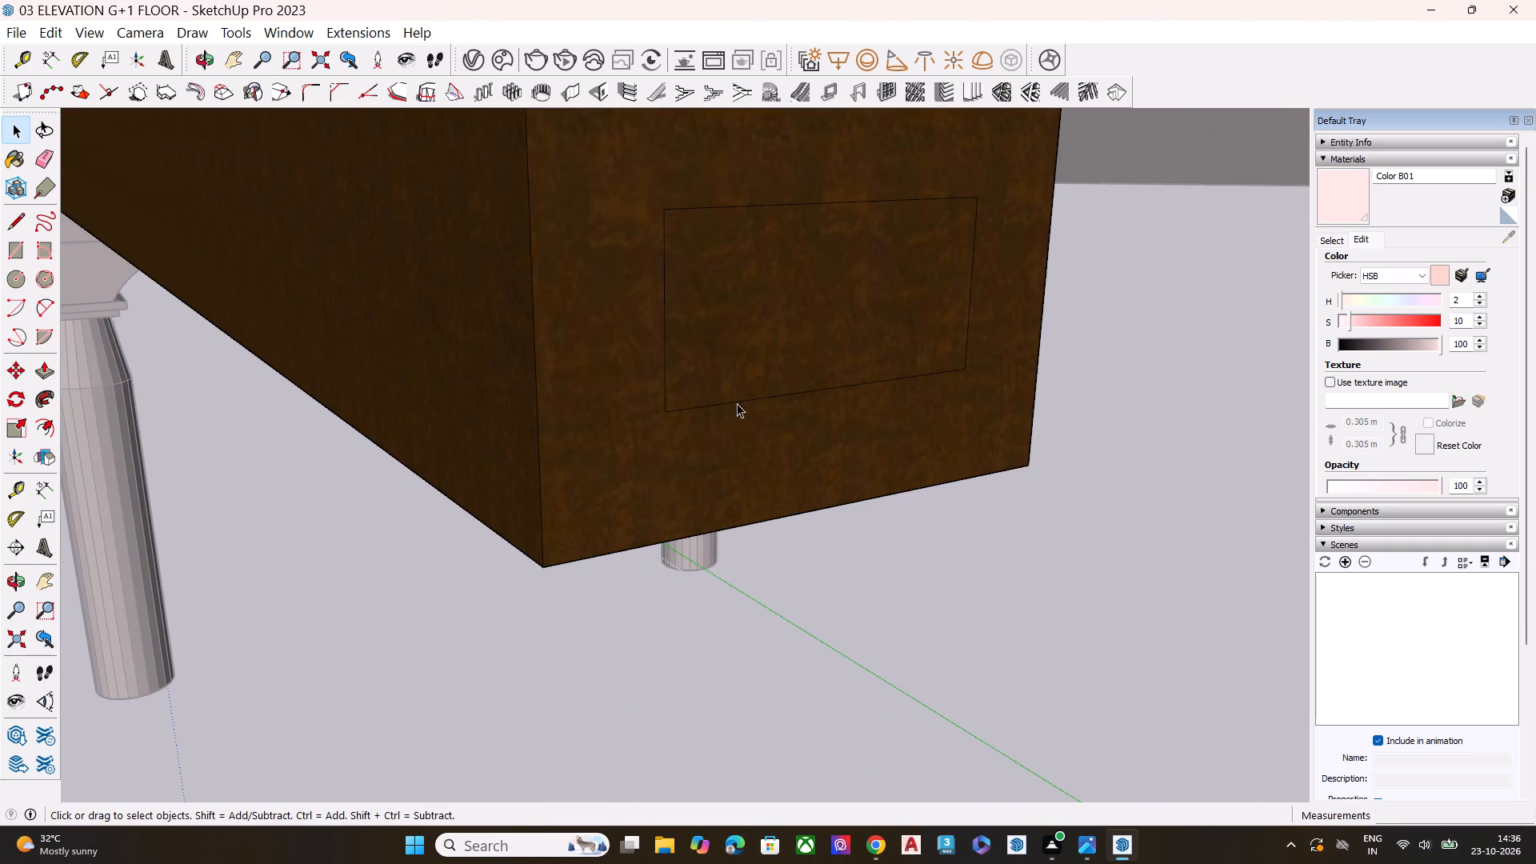
pyautogui.press('Delete')
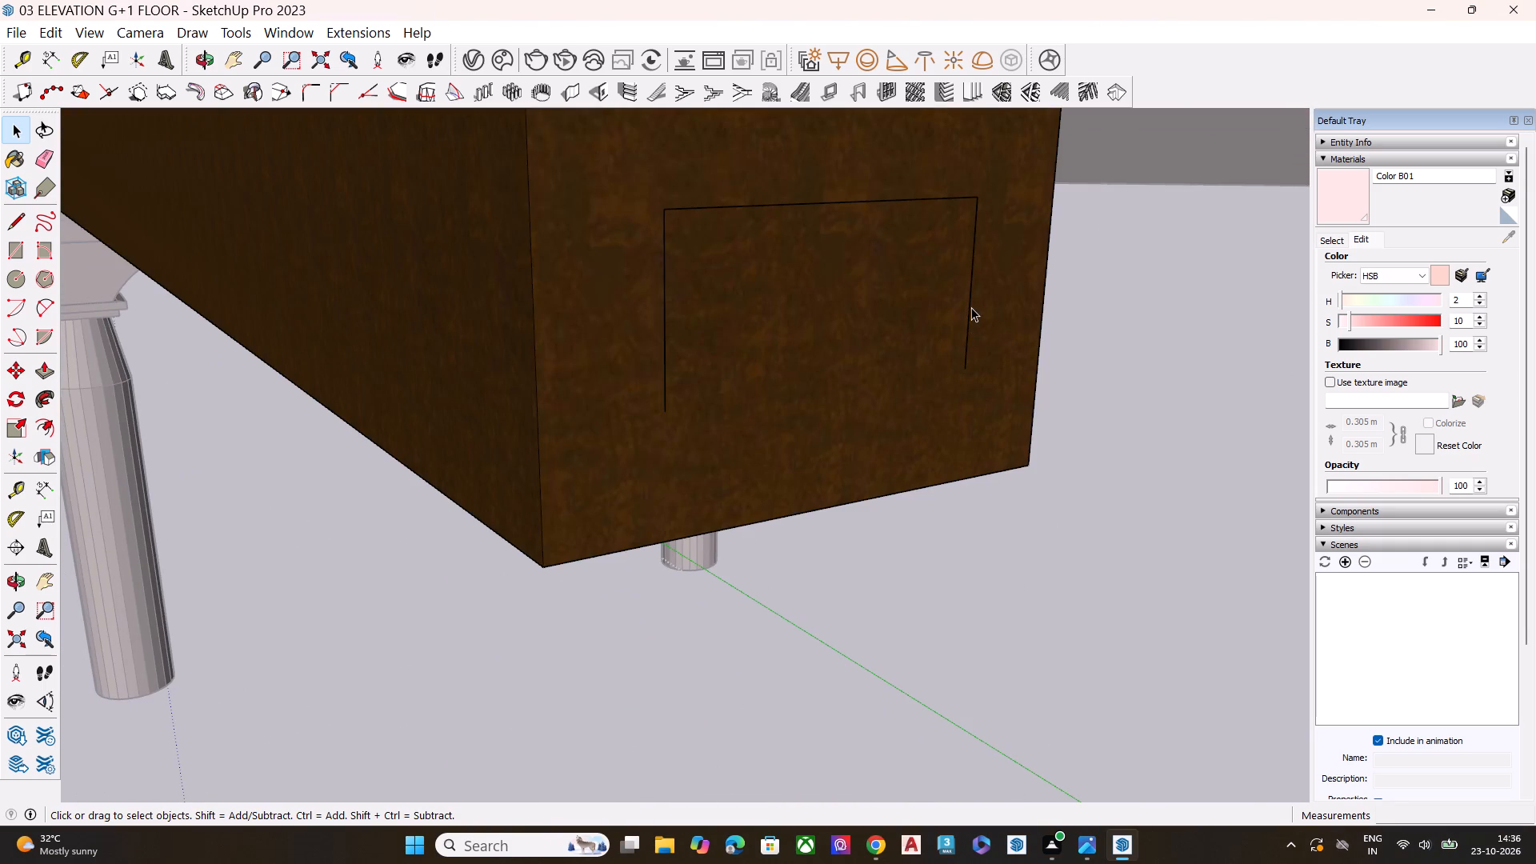
pyautogui.click(970, 312)
pyautogui.press('Delete')
pyautogui.click(966, 198)
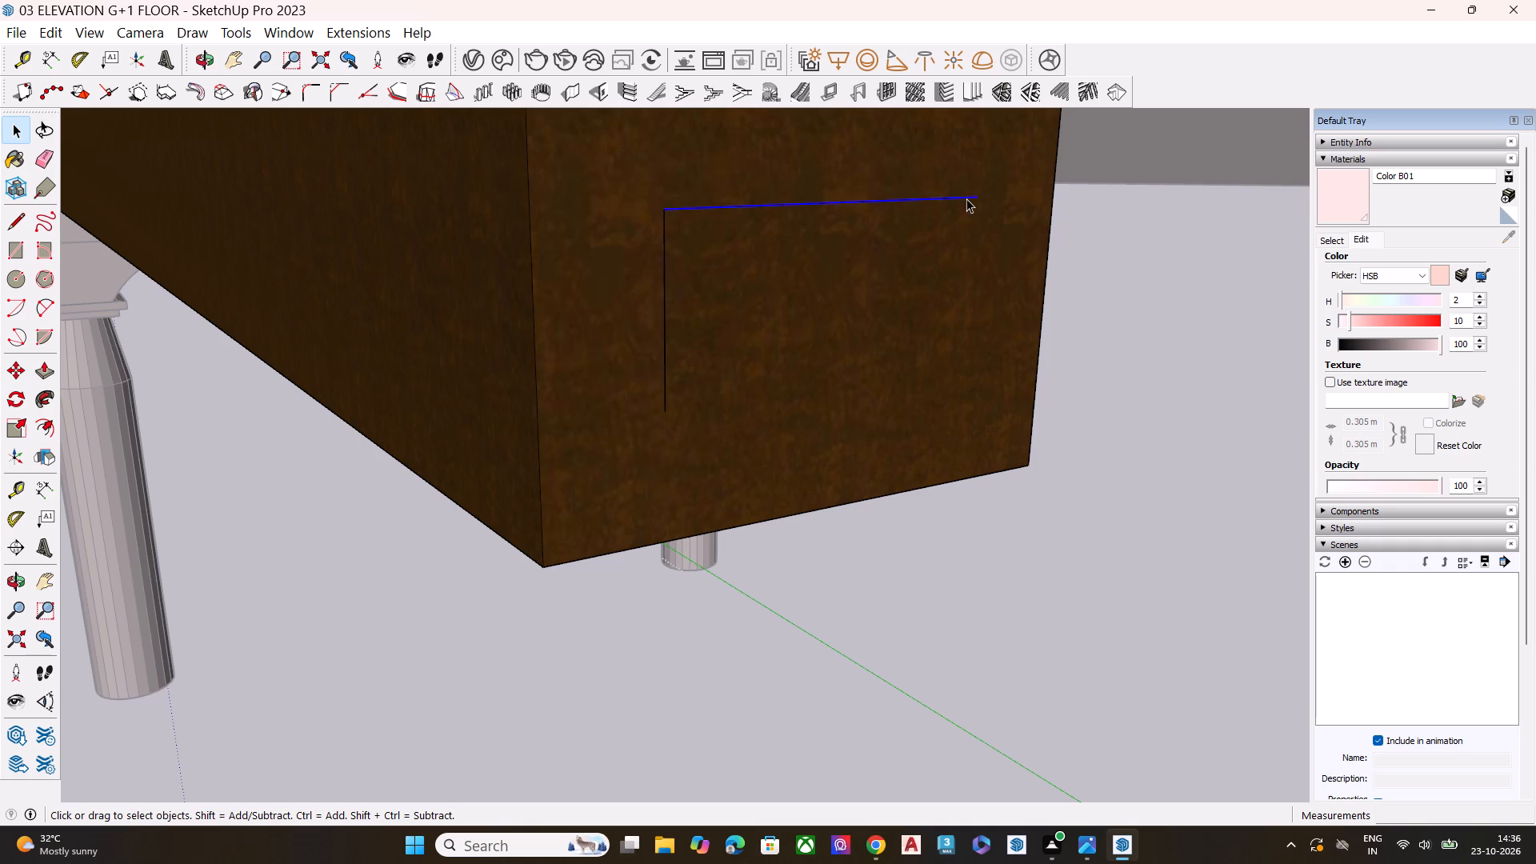
pyautogui.press('Delete')
pyautogui.click(665, 235)
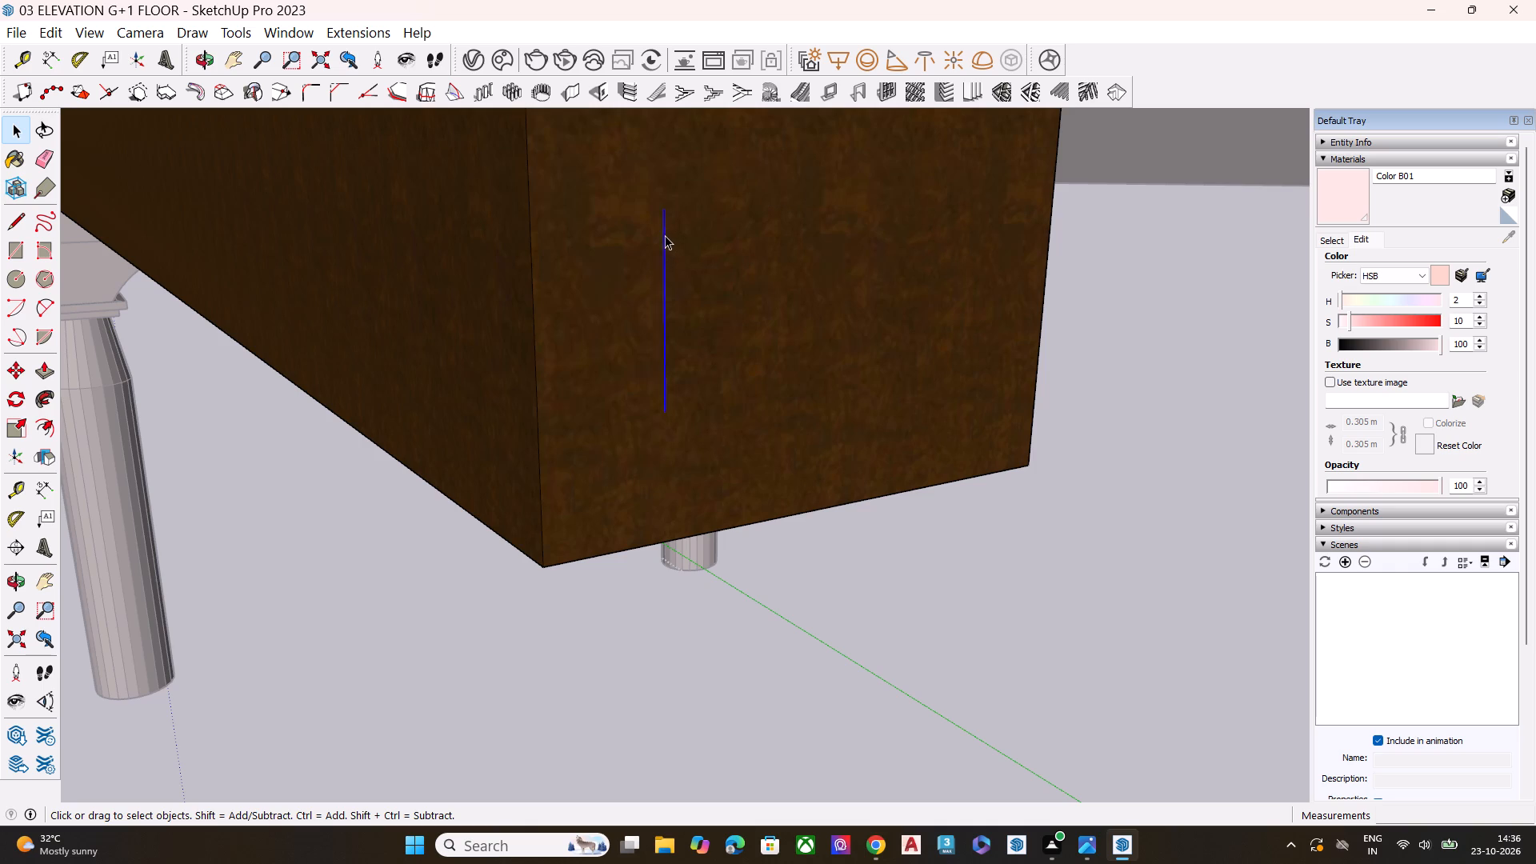
pyautogui.press('Delete')
pyautogui.click(1165, 320)
pyautogui.scroll(-8, 1074, 442)
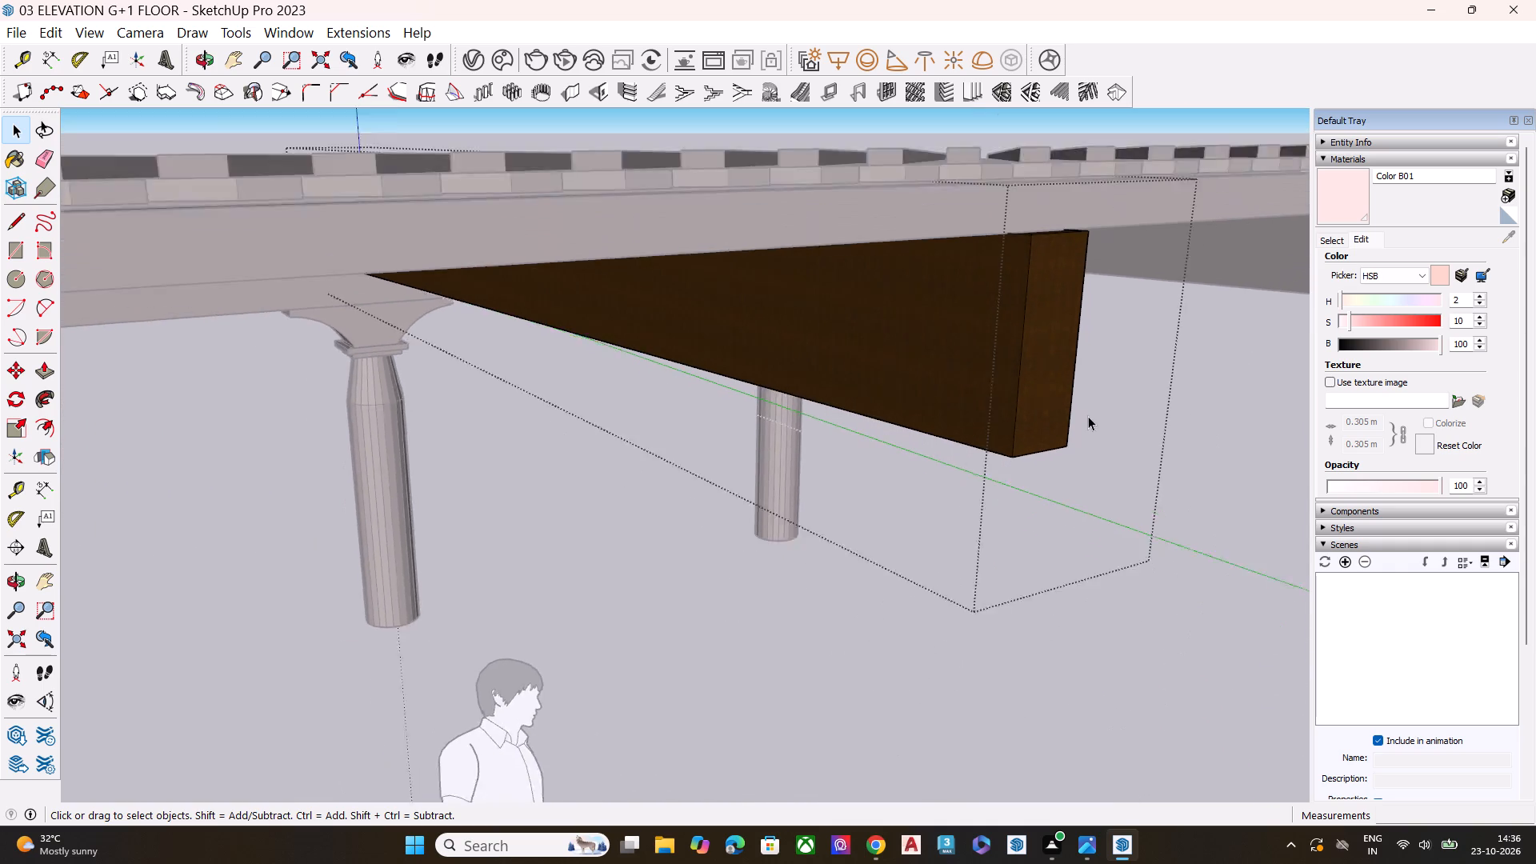
pyautogui.scroll(-3, 1088, 416)
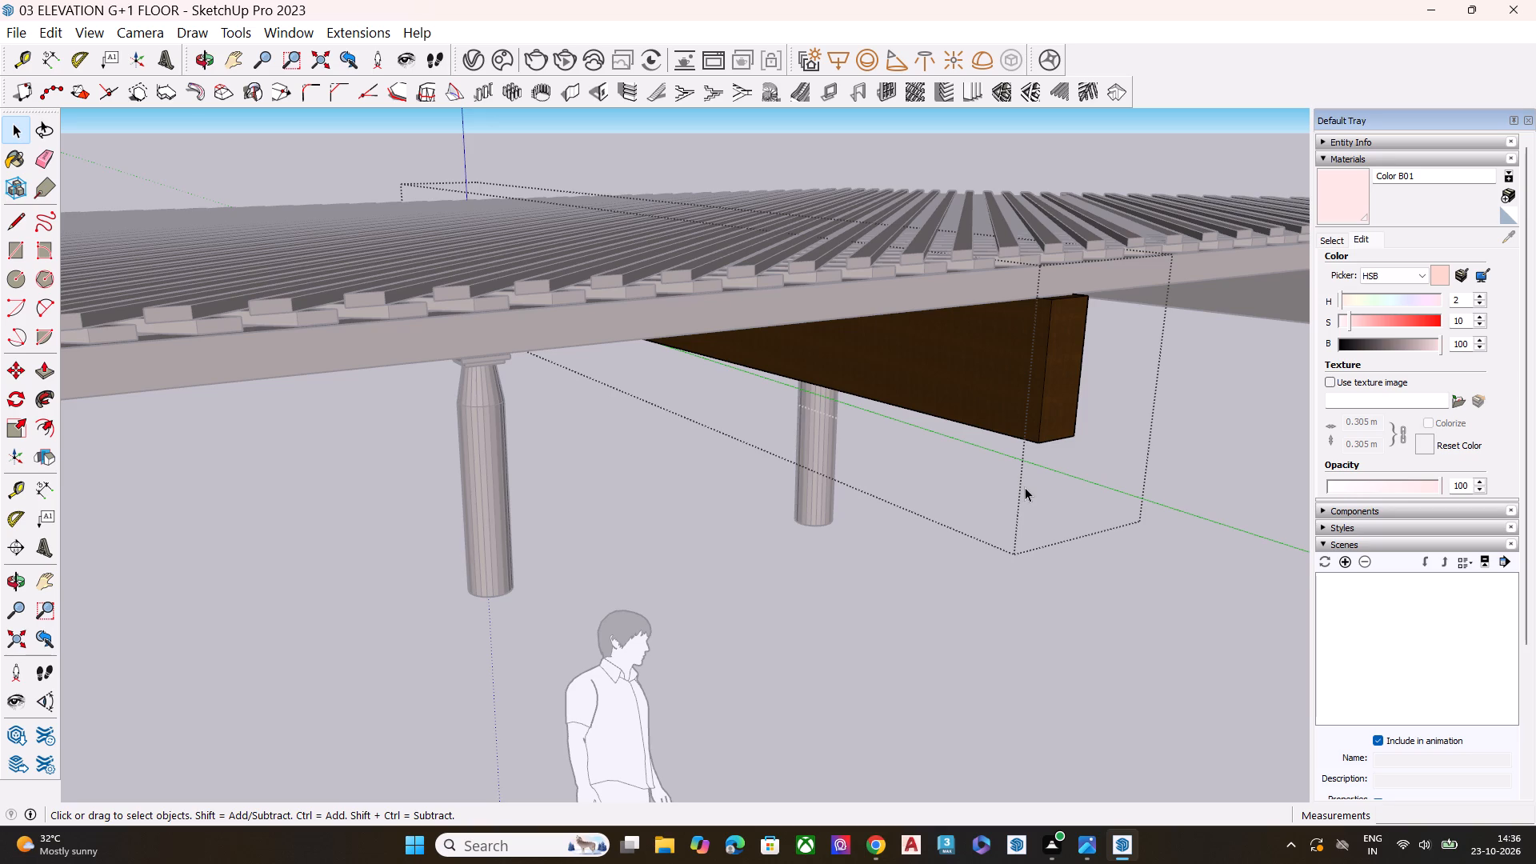
pyautogui.scroll(-6, 1062, 471)
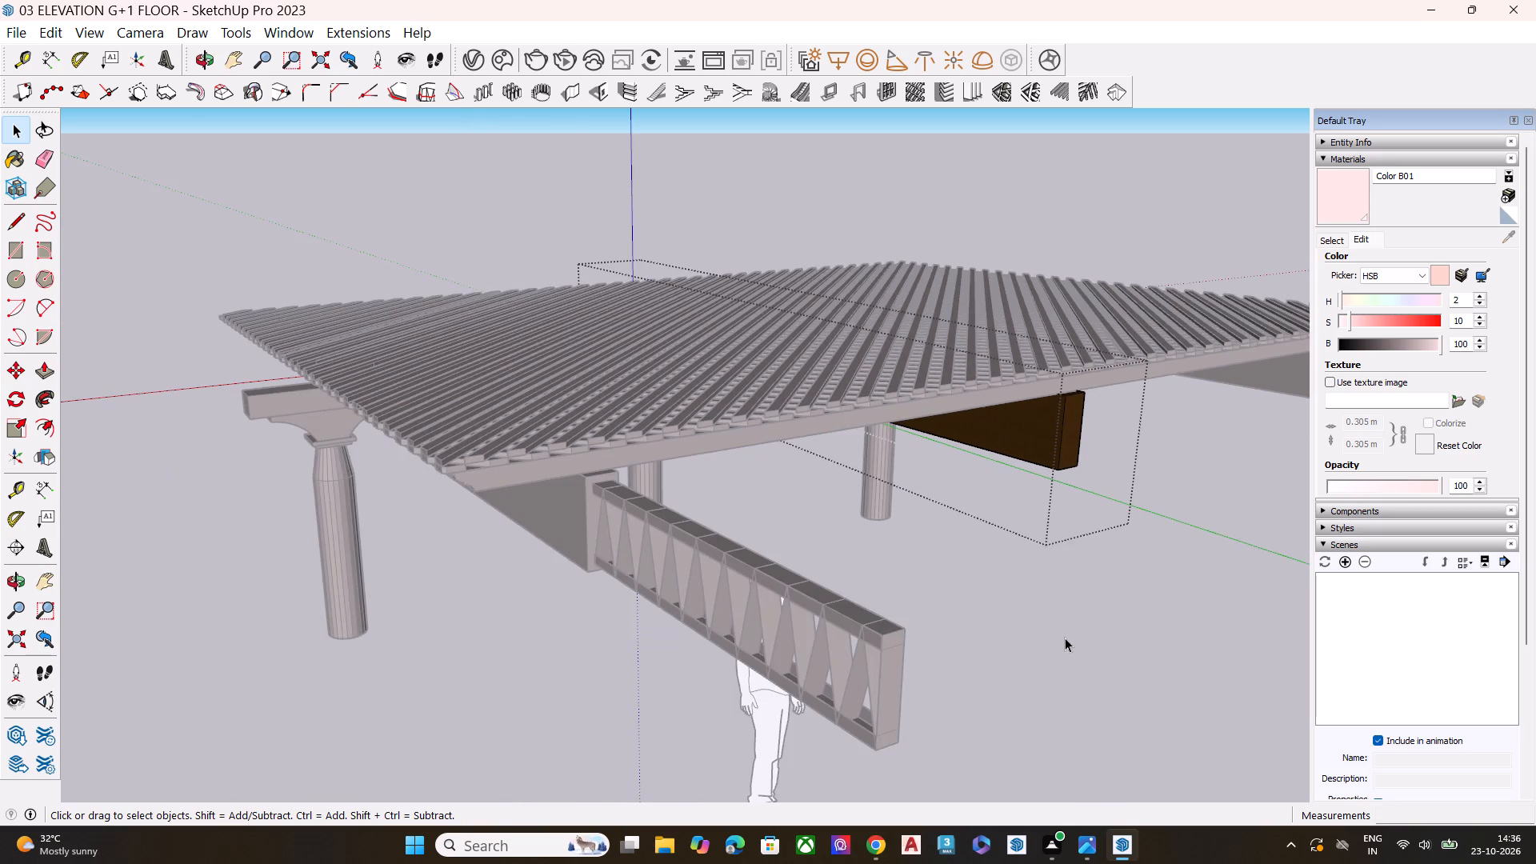
pyautogui.click(1065, 638)
# Open the front beam with the remaining truss extension for editing and delete the side face of its top chord.
pyautogui.scroll(-4, 978, 355)
pyautogui.moveTo(973, 491); pyautogui.dragTo(1179, 495, button='middle')
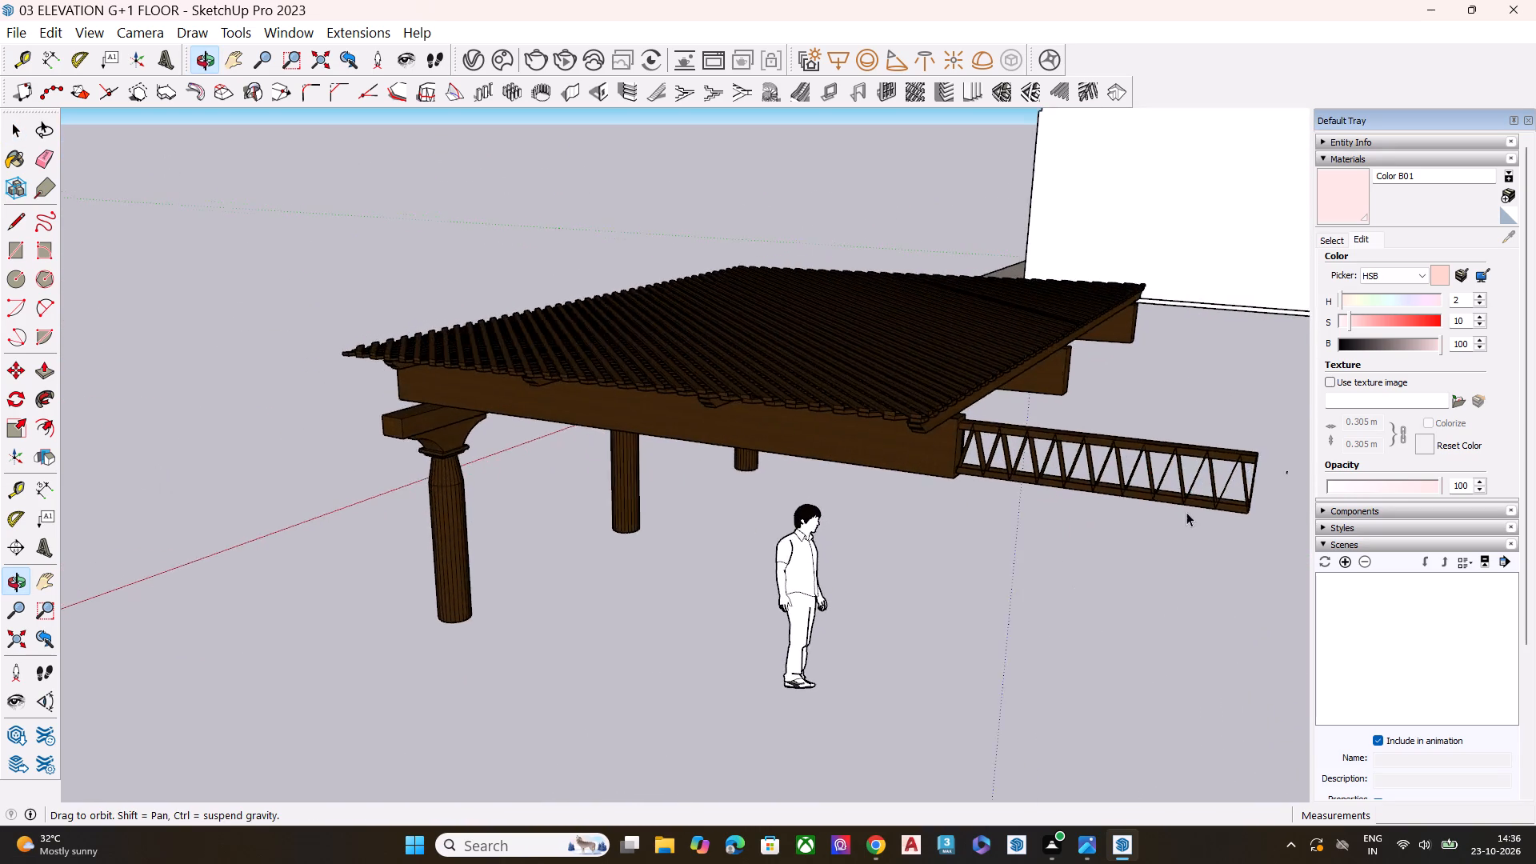
pyautogui.scroll(4, 1191, 522)
pyautogui.scroll(-4, 1076, 494)
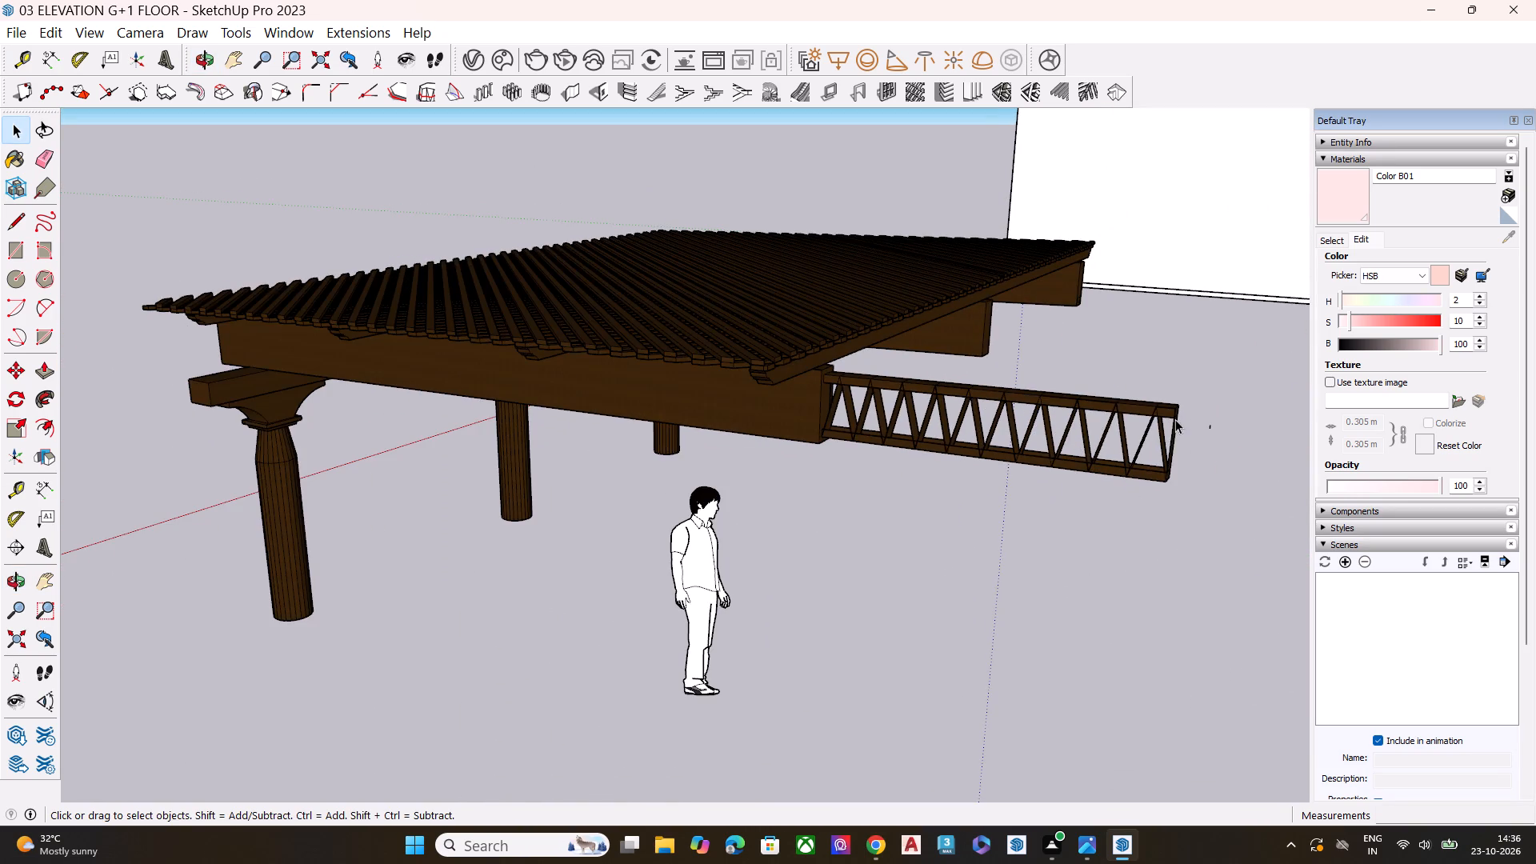
pyautogui.scroll(4, 1170, 422)
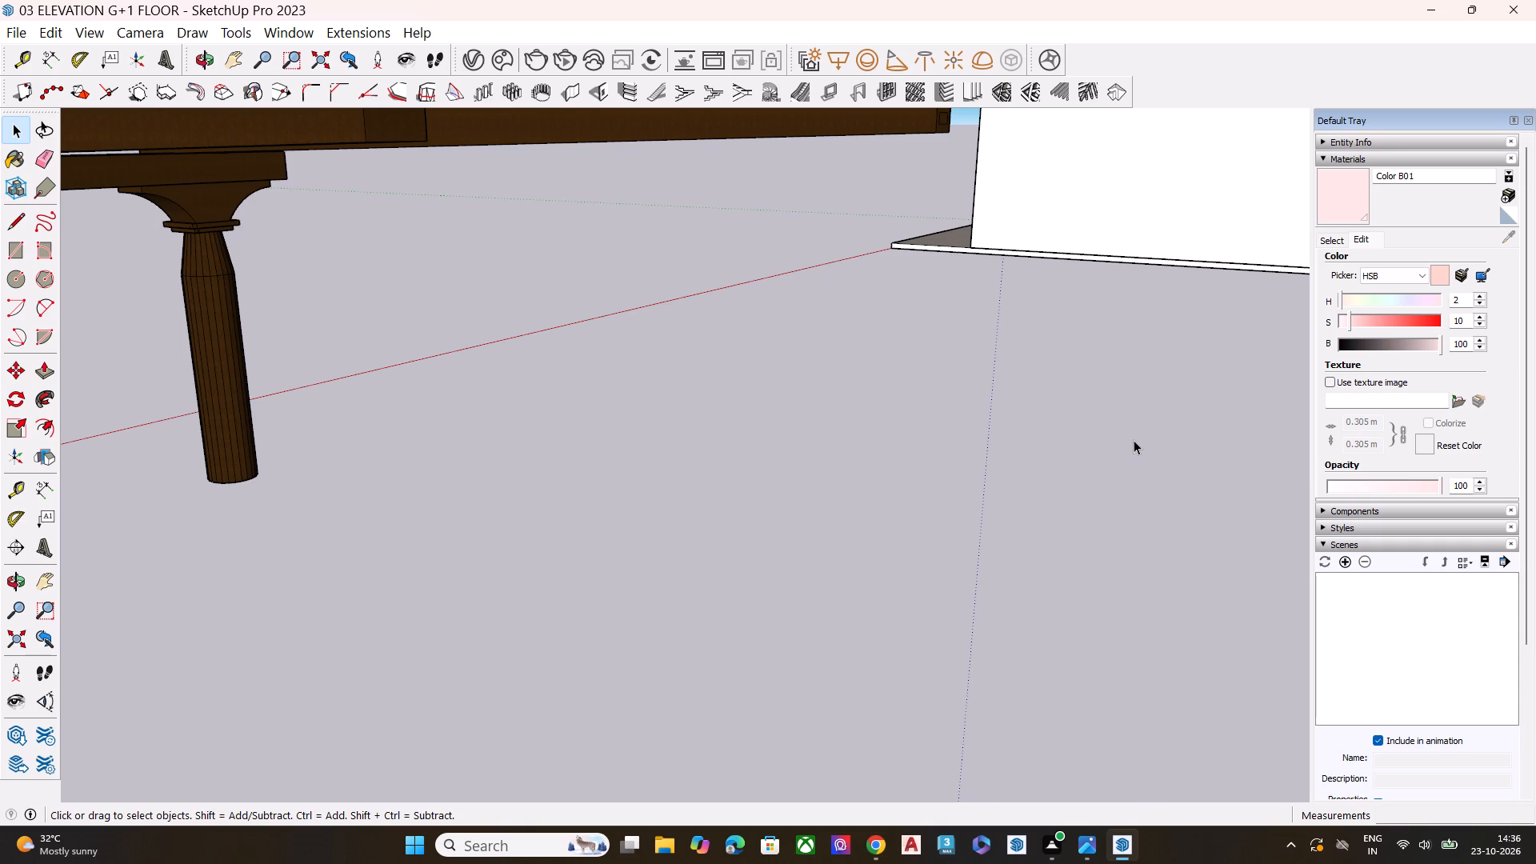
pyautogui.scroll(-7, 1045, 481)
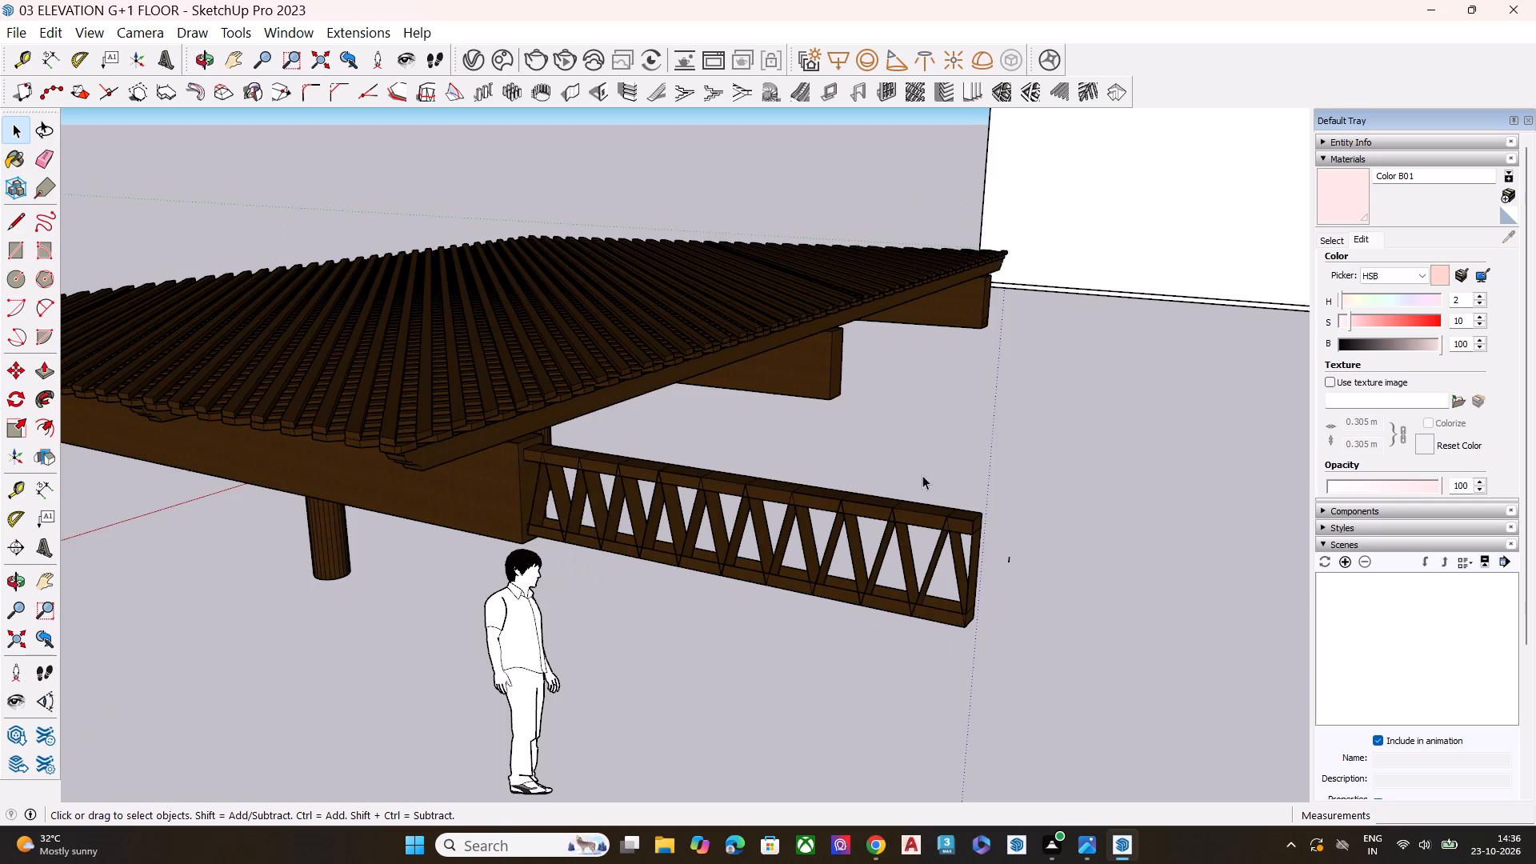
pyautogui.scroll(5, 918, 531)
pyautogui.scroll(-1, 926, 502)
pyautogui.doubleClick(986, 451)
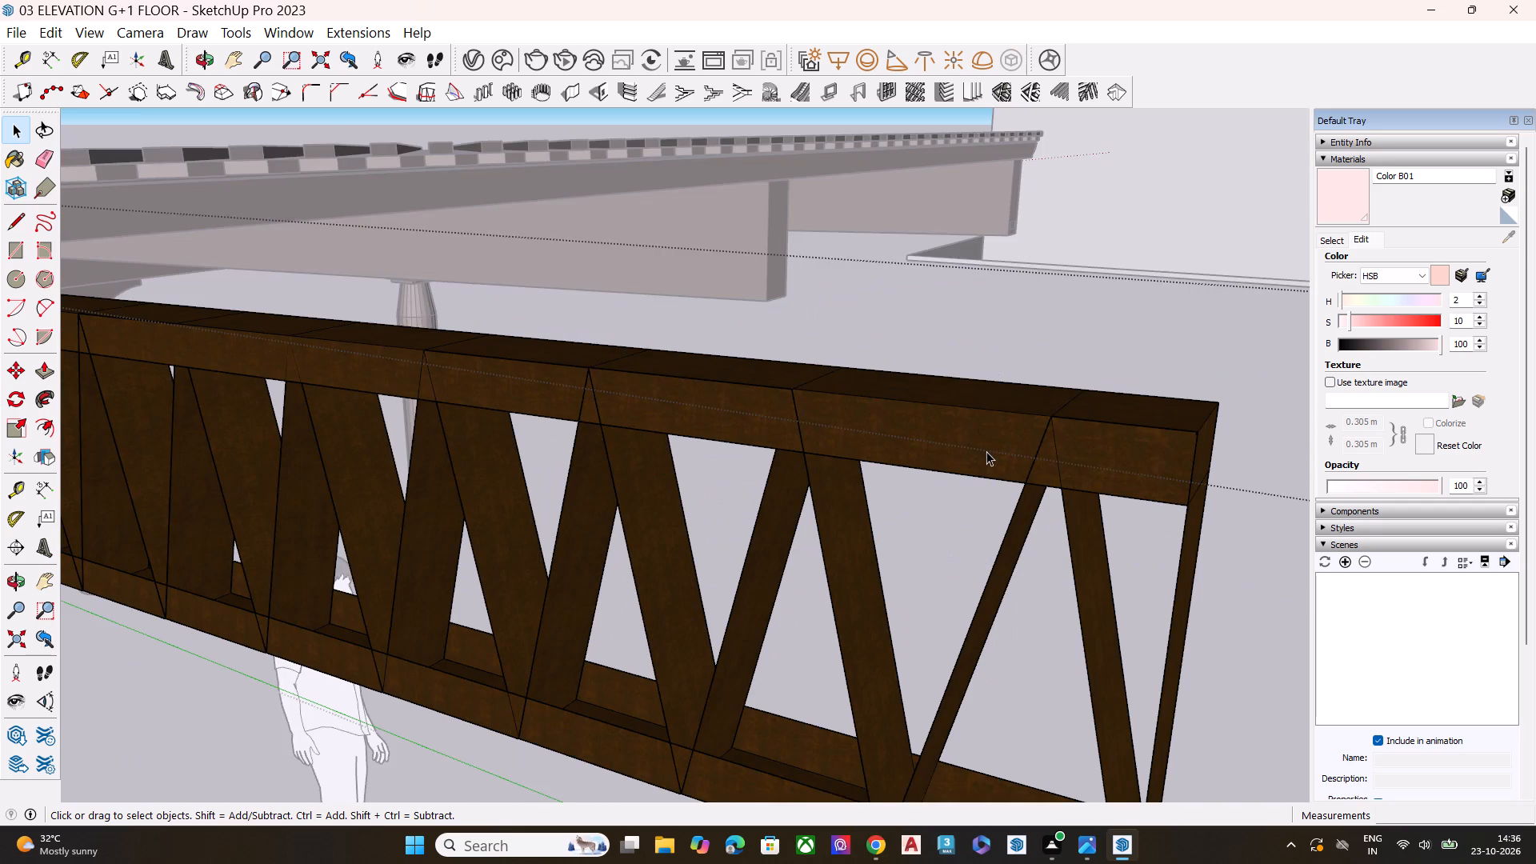
pyautogui.scroll(-6, 964, 447)
pyautogui.click(1026, 442)
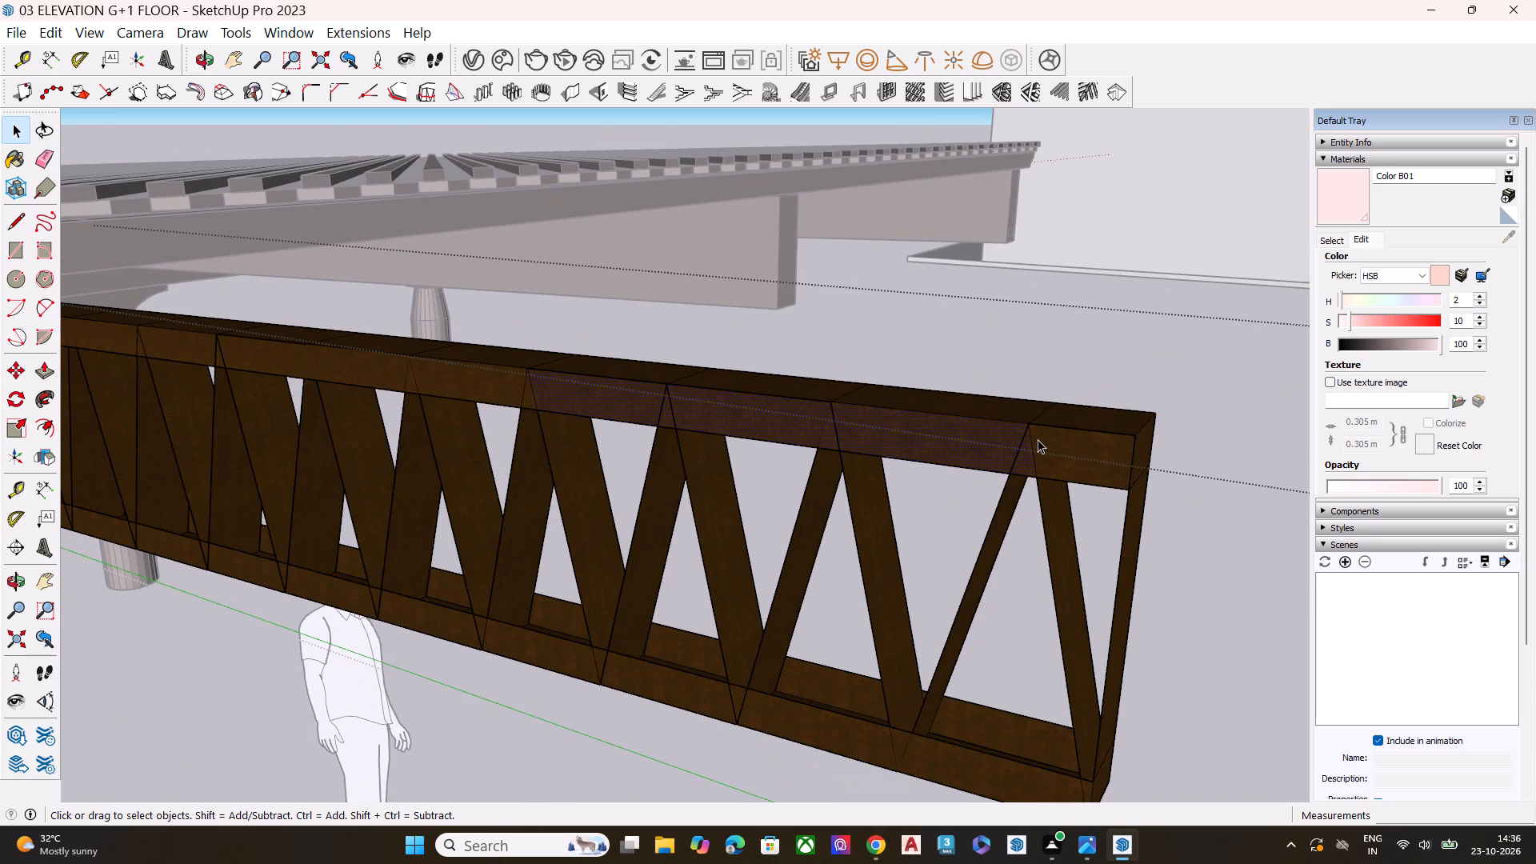
pyautogui.press('Delete')
# Delete the stray loose edges floating beyond the far end of the front beam's truss.
pyautogui.scroll(-8, 1025, 405)
pyautogui.moveTo(1246, 640); pyautogui.dragTo(1247, 539)
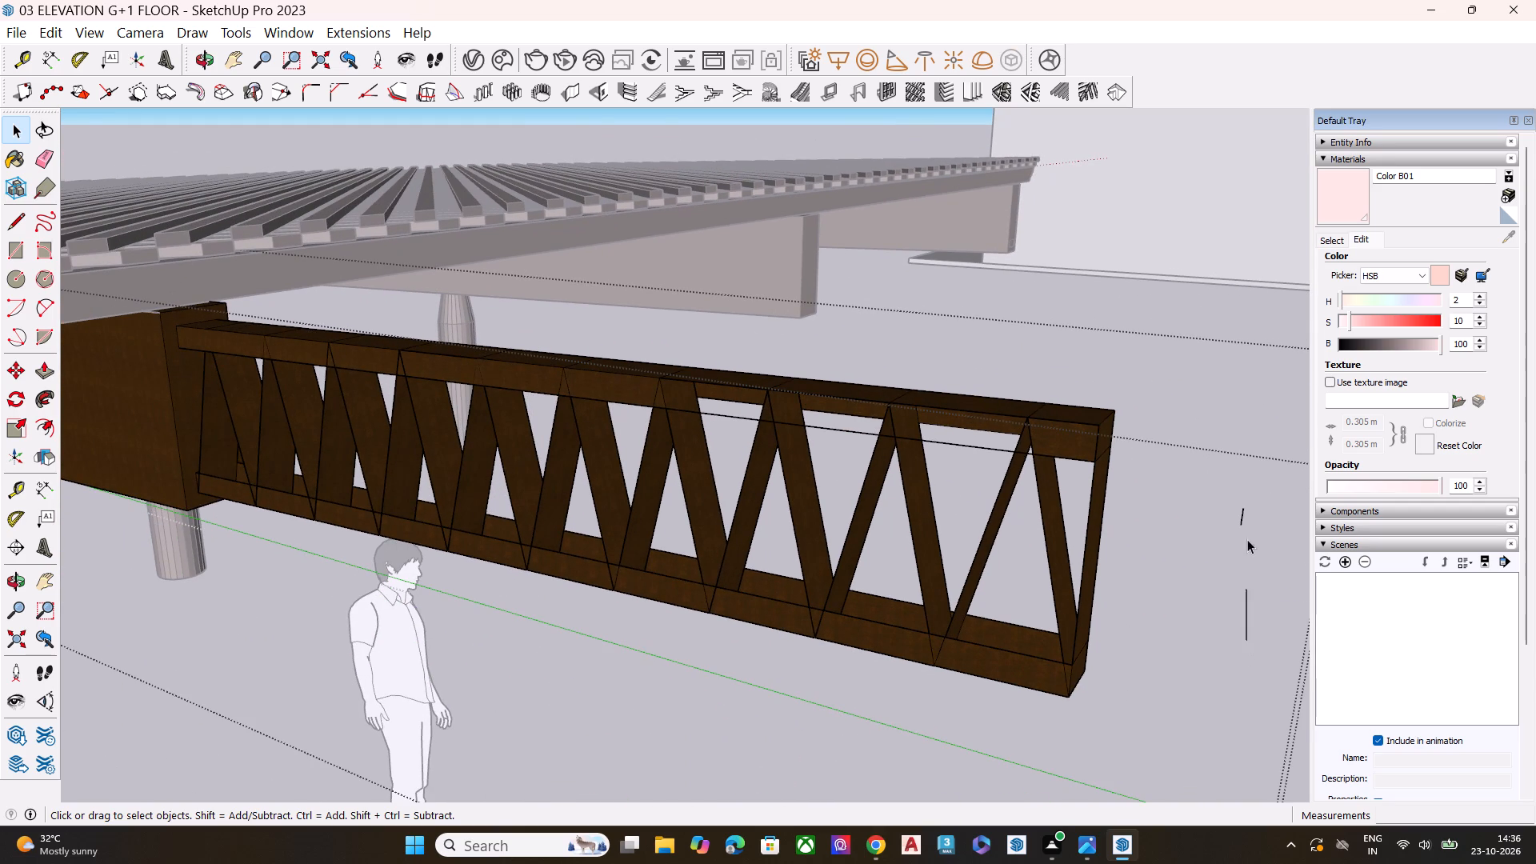
pyautogui.moveTo(1247, 539); pyautogui.dragTo(1209, 396)
pyautogui.press('Print')
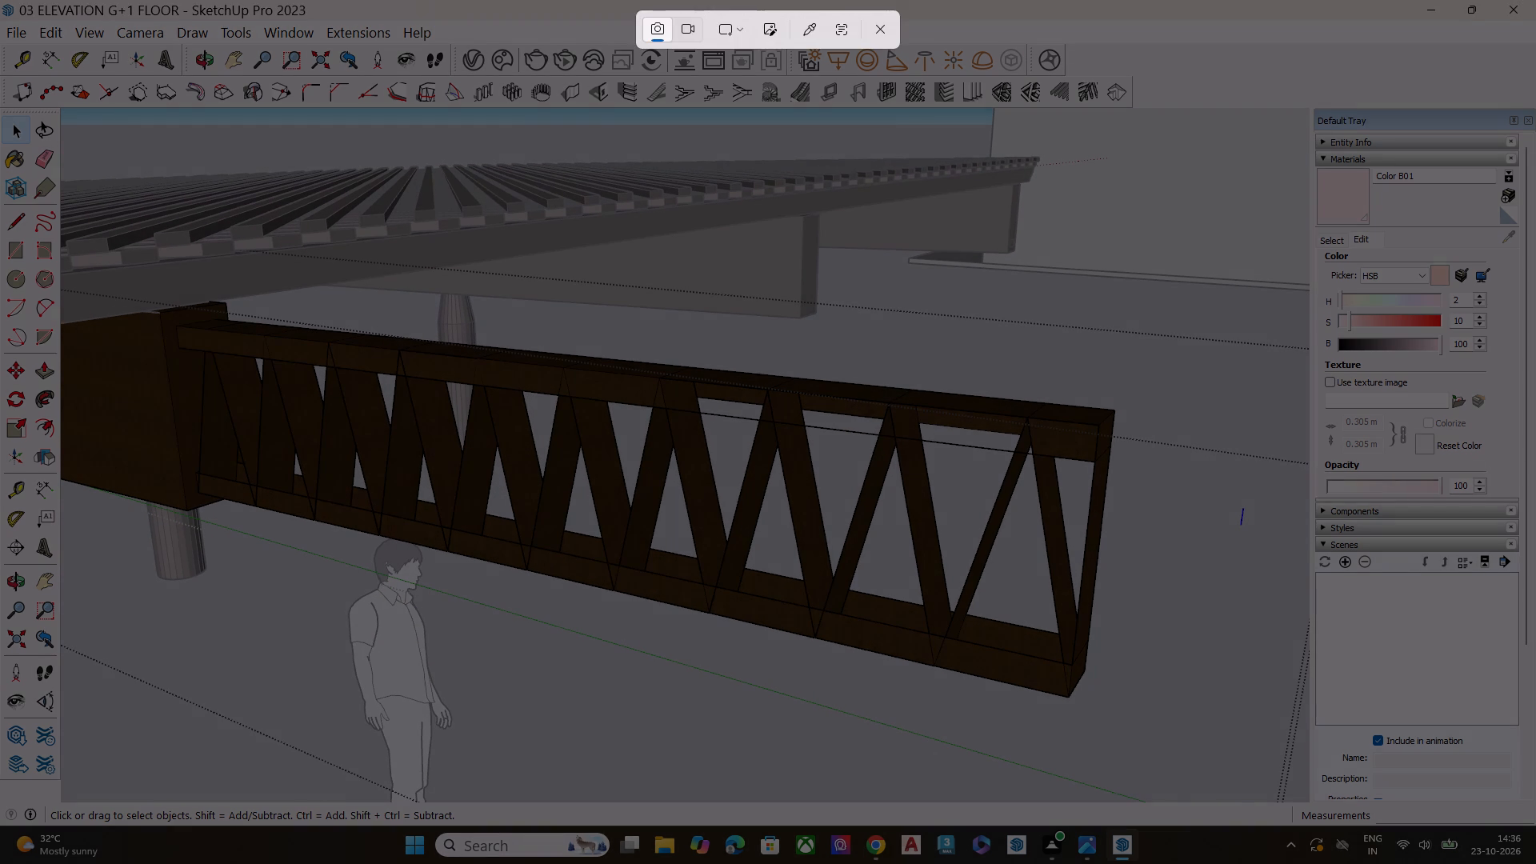
pyautogui.click(887, 33)
pyautogui.press('Delete')
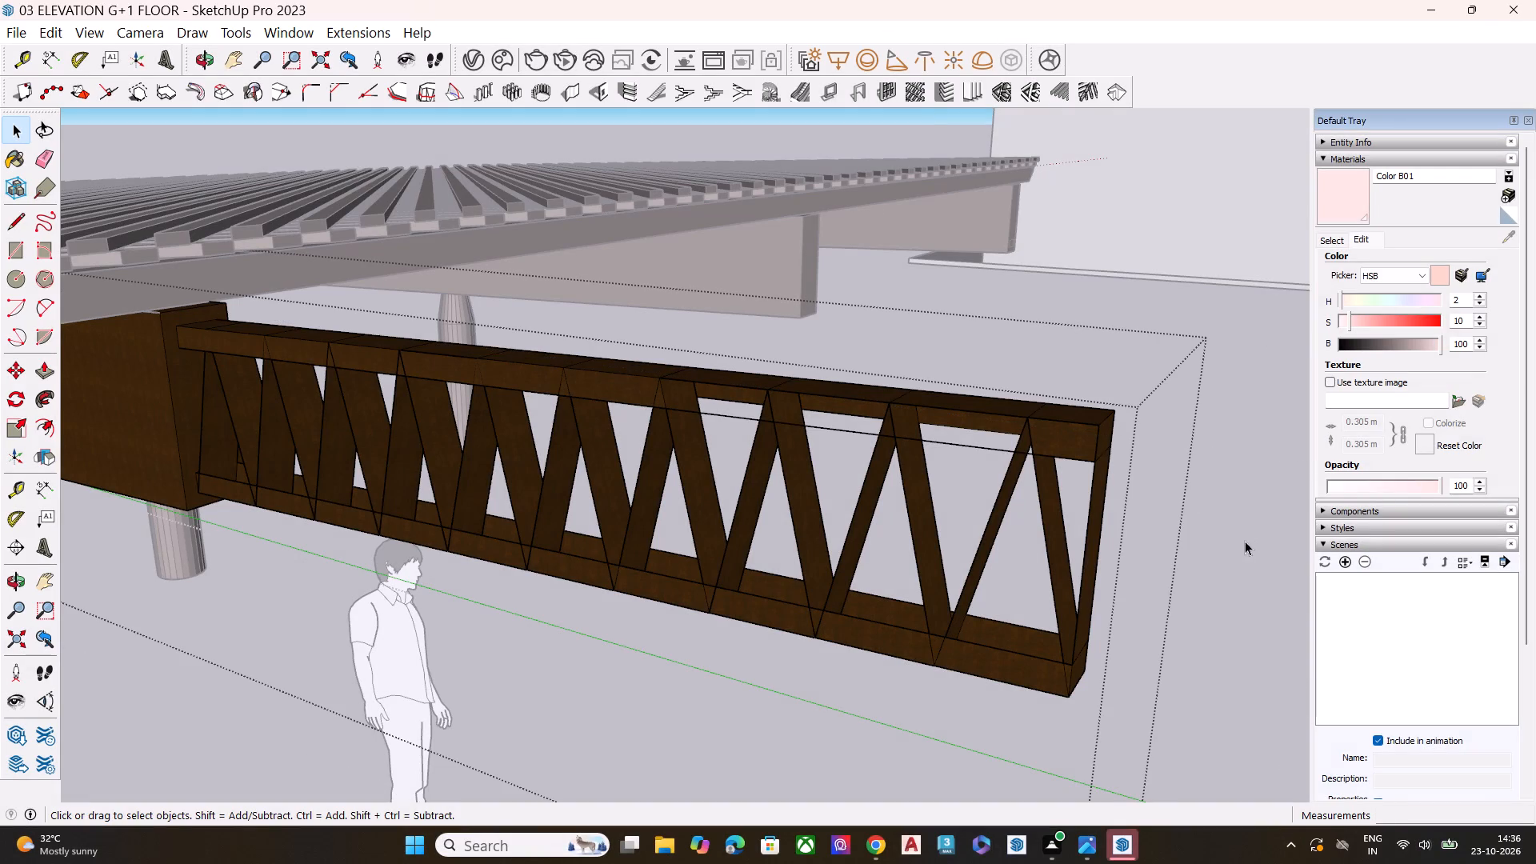
# Delete the front beam's truss extension section by section, from its outer end back towards the solid beam.
pyautogui.scroll(-5, 1158, 419)
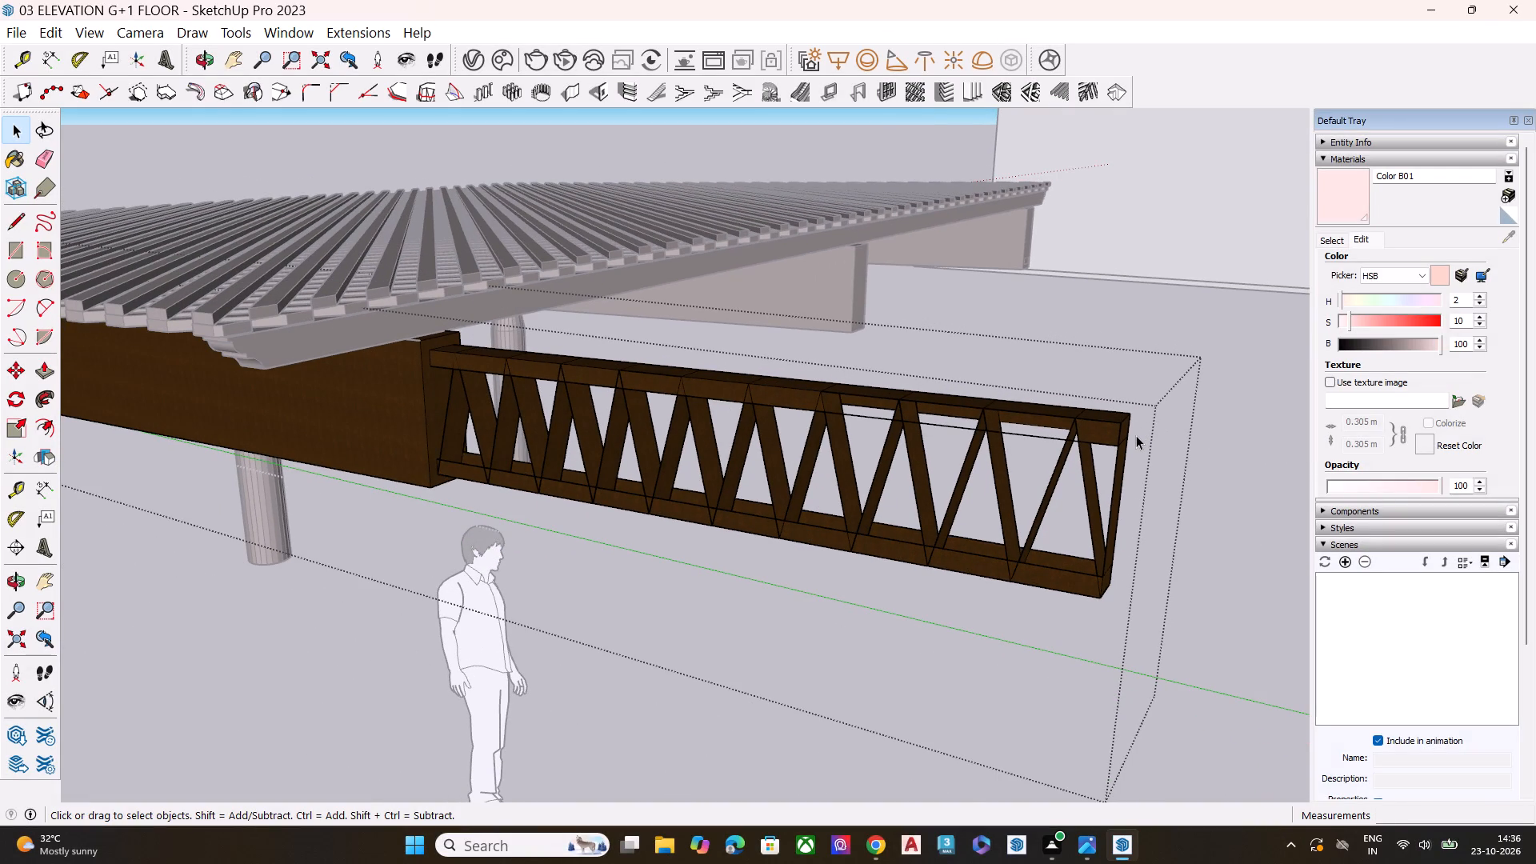
pyautogui.scroll(-2, 1139, 410)
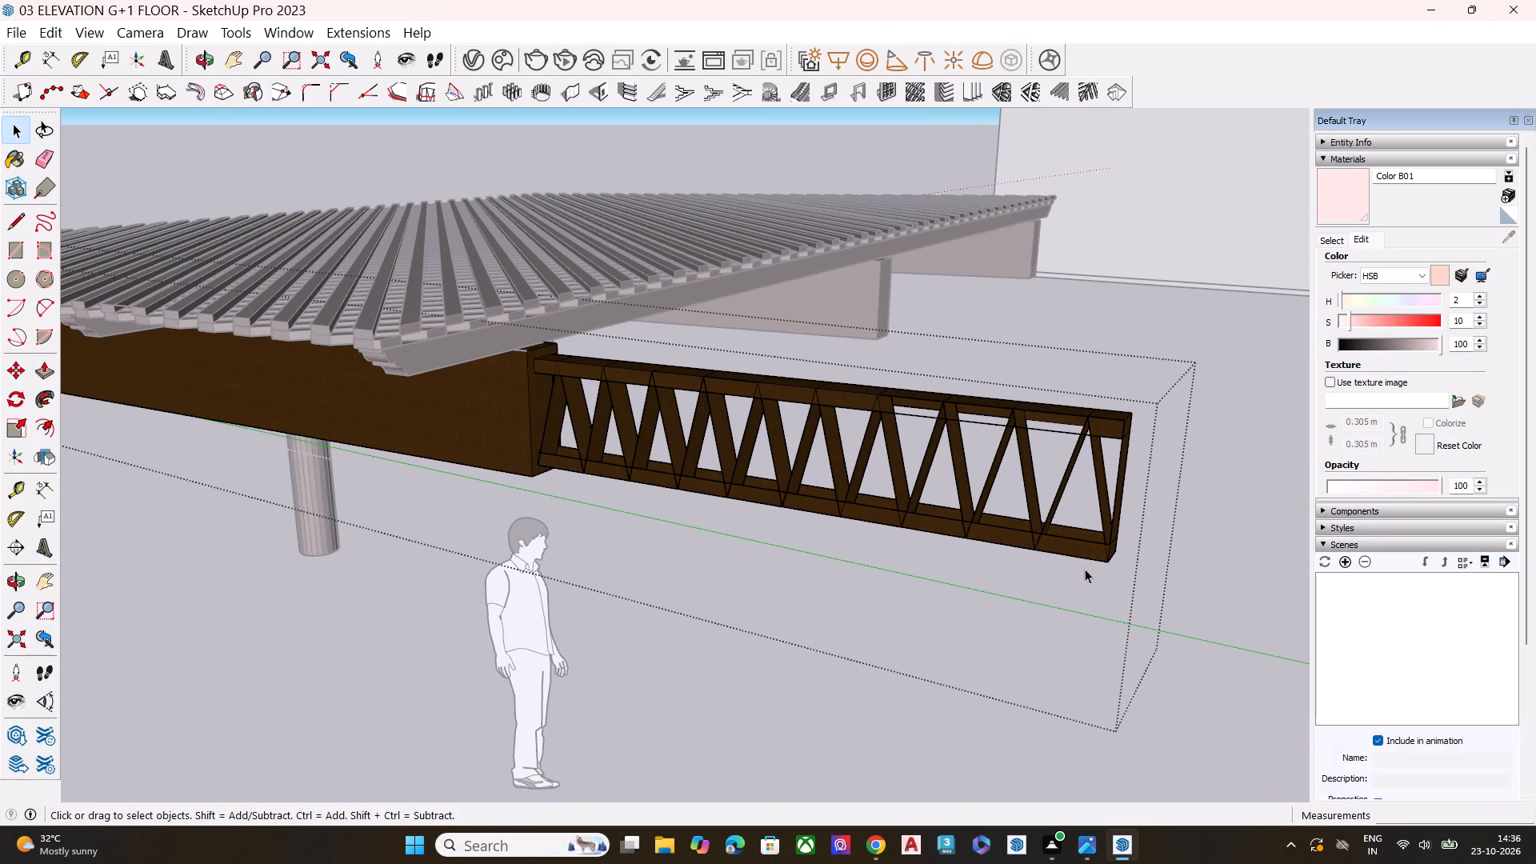
pyautogui.moveTo(1119, 594); pyautogui.dragTo(988, 345)
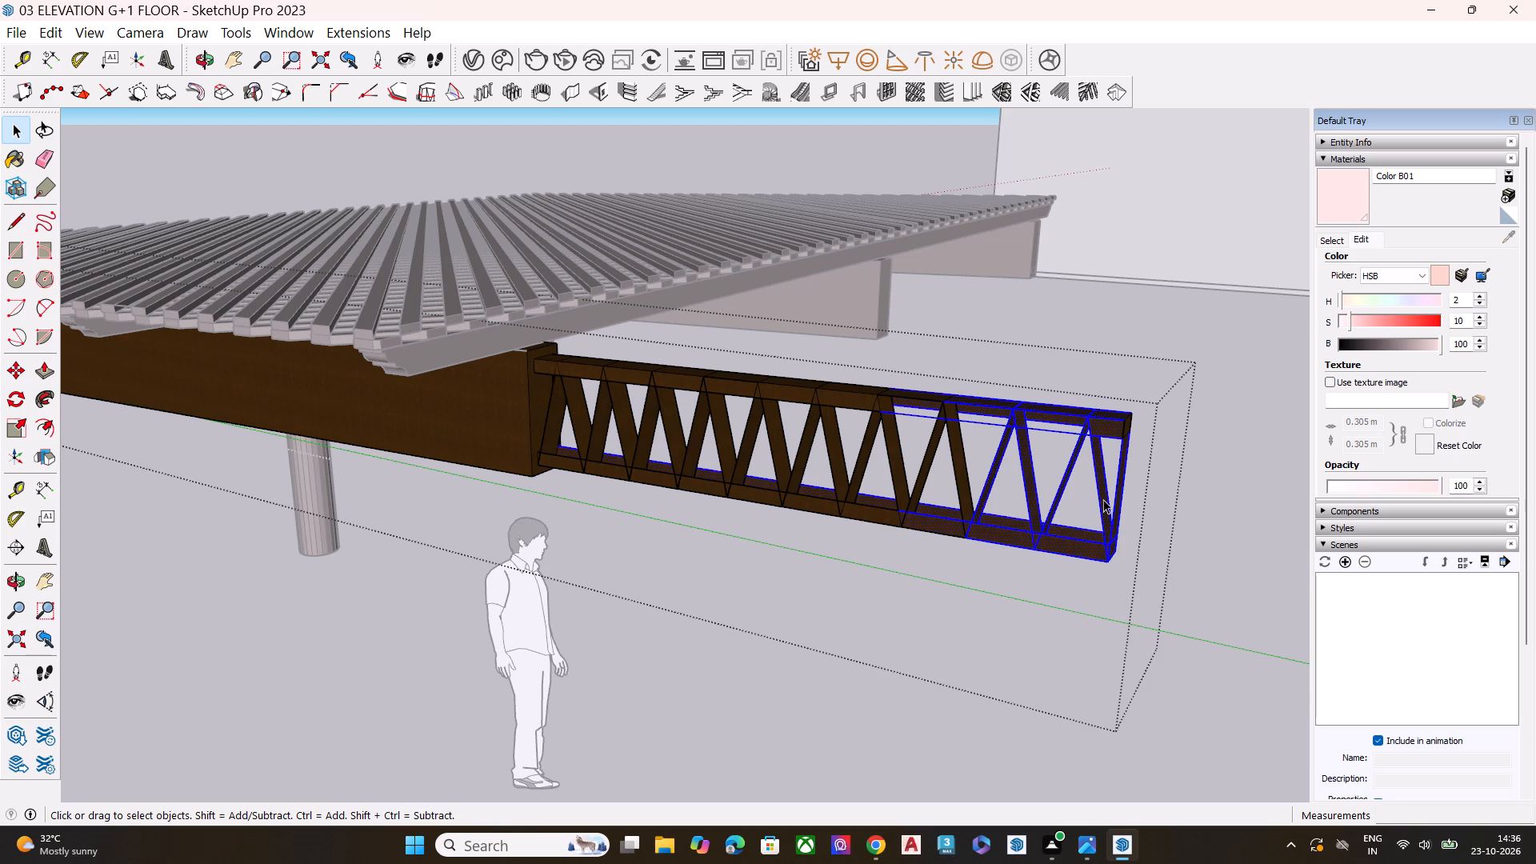
pyautogui.moveTo(1140, 574); pyautogui.dragTo(1023, 334)
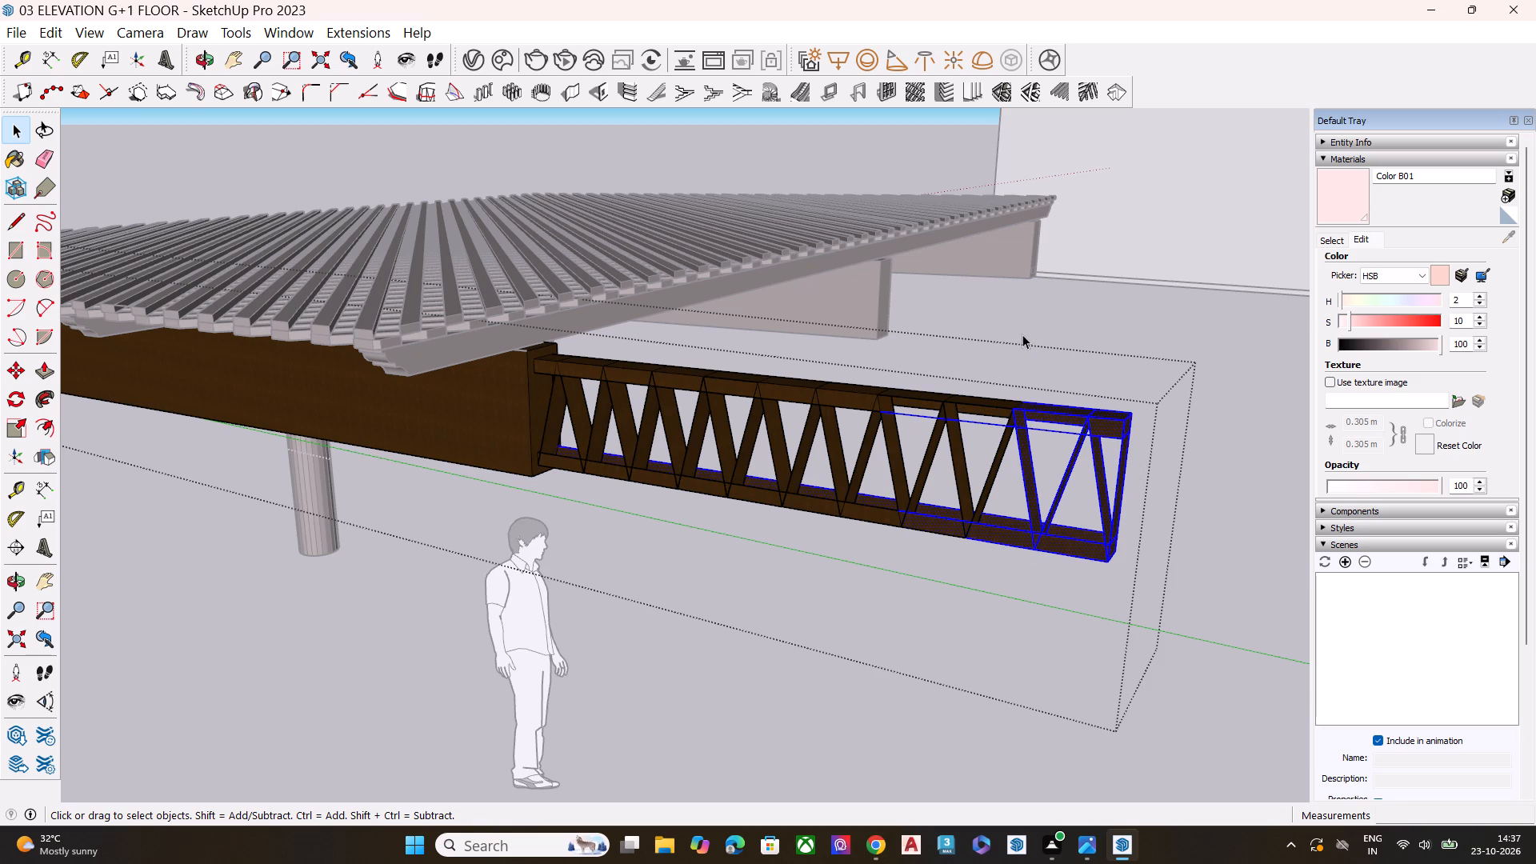
pyautogui.press('Delete')
pyautogui.moveTo(1025, 570); pyautogui.dragTo(786, 358)
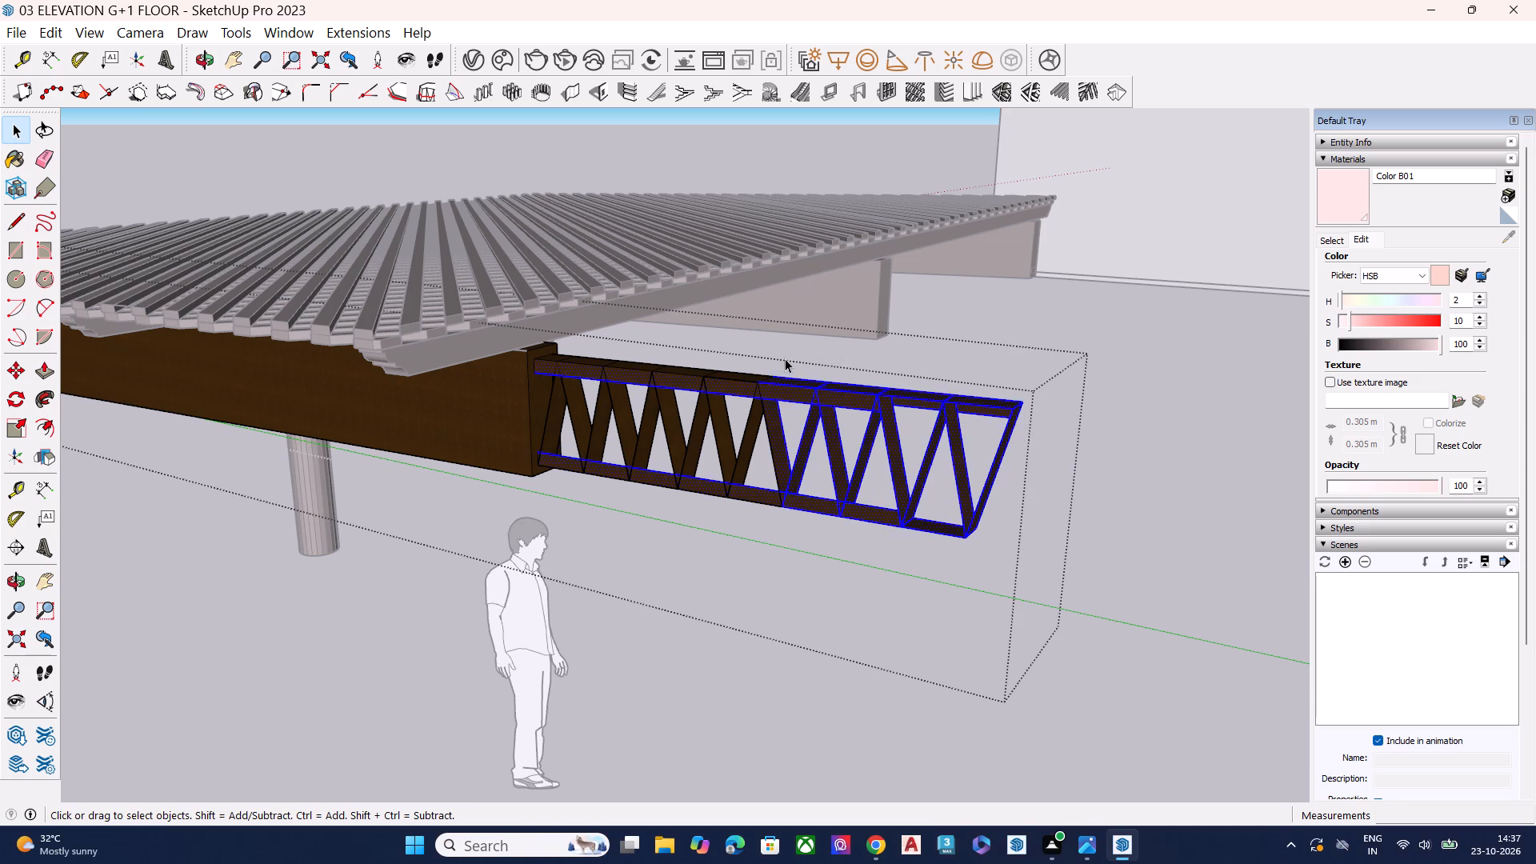
pyautogui.press('Delete')
pyautogui.moveTo(782, 530); pyautogui.dragTo(673, 352)
pyautogui.press('Delete')
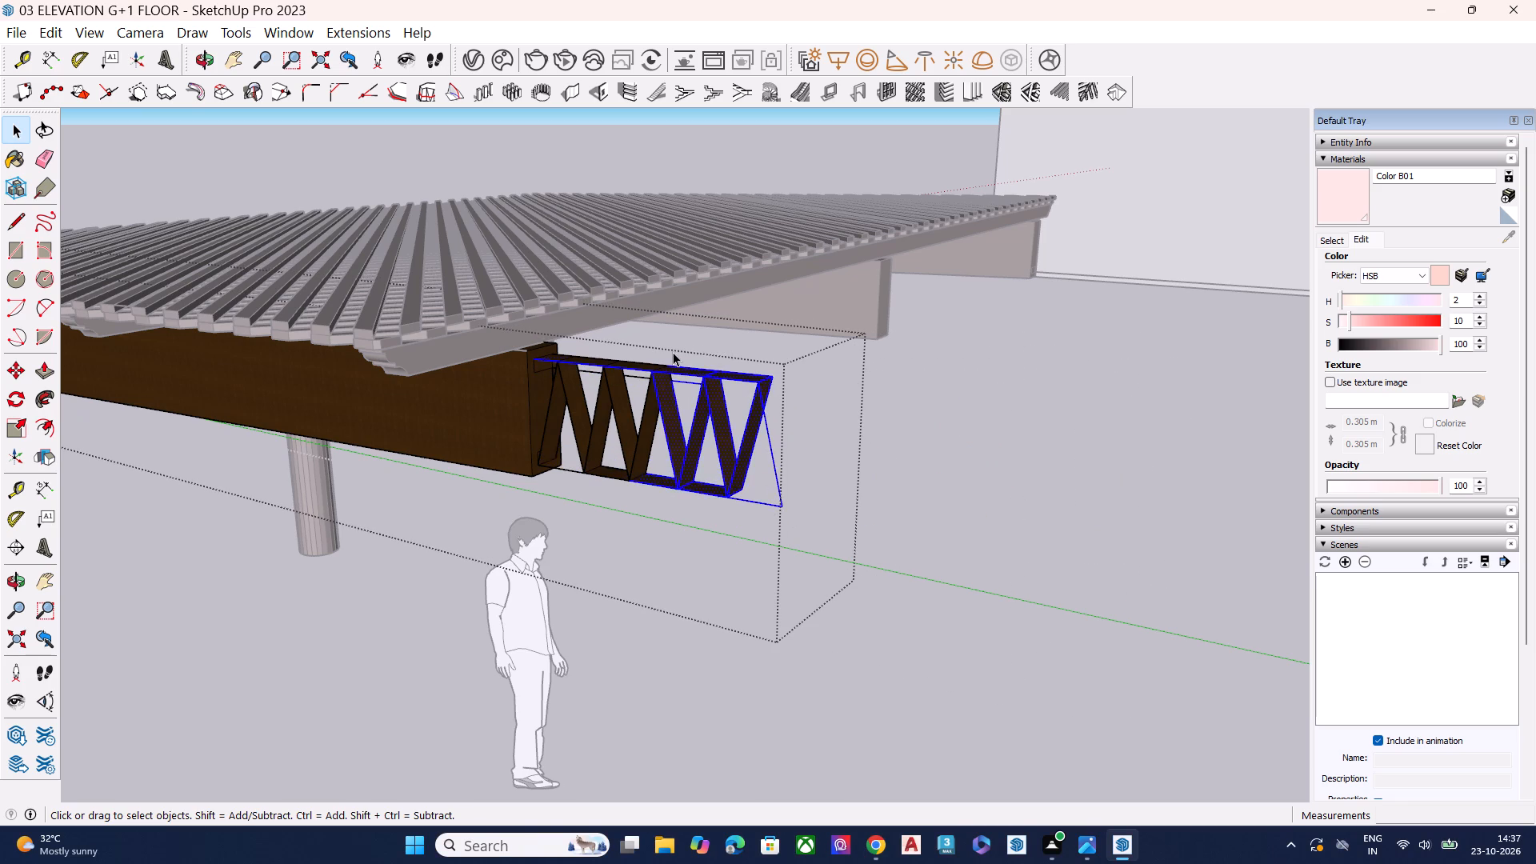
pyautogui.moveTo(674, 498); pyautogui.dragTo(611, 349)
pyautogui.press('Delete')
# Delete the last diagonal struts, the top chord stub and the loose outline edges beside the front beam's end.
pyautogui.scroll(-3, 695, 437)
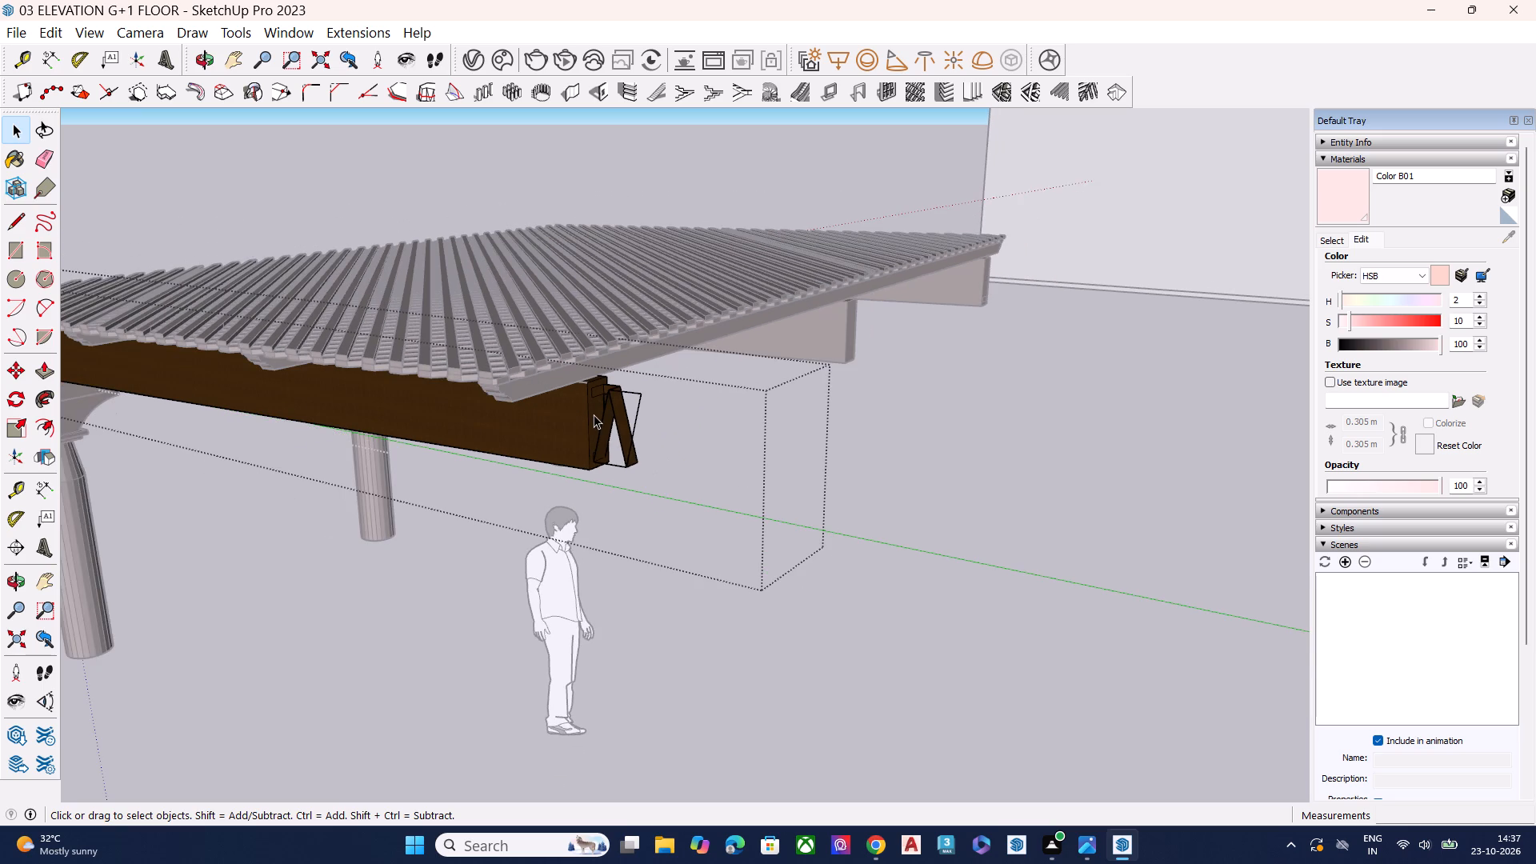
pyautogui.scroll(8, 594, 414)
pyautogui.moveTo(642, 452); pyautogui.dragTo(735, 474, button='middle')
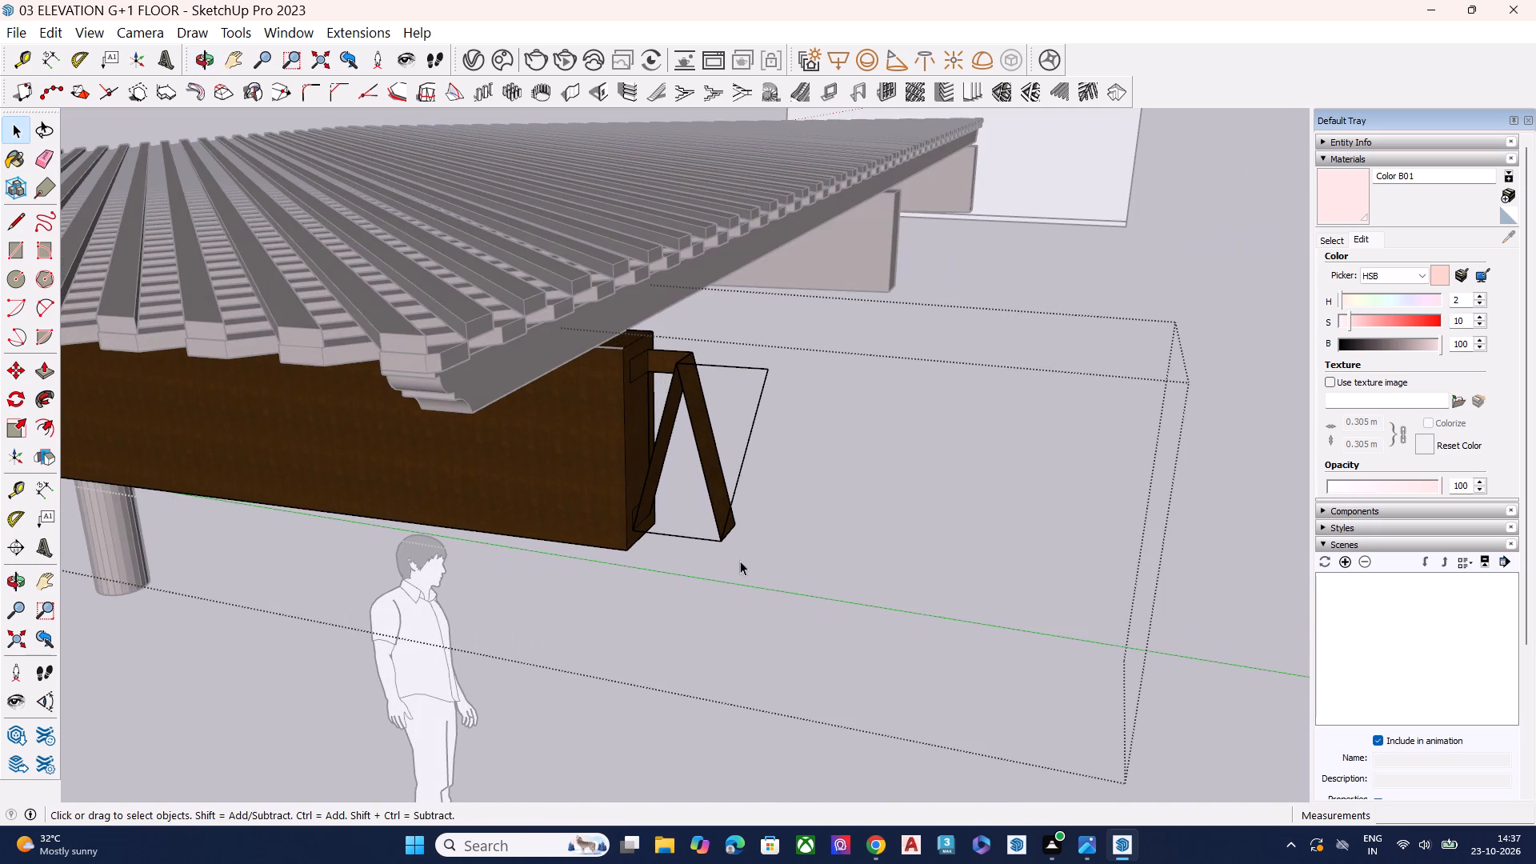
pyautogui.moveTo(791, 582); pyautogui.dragTo(678, 335)
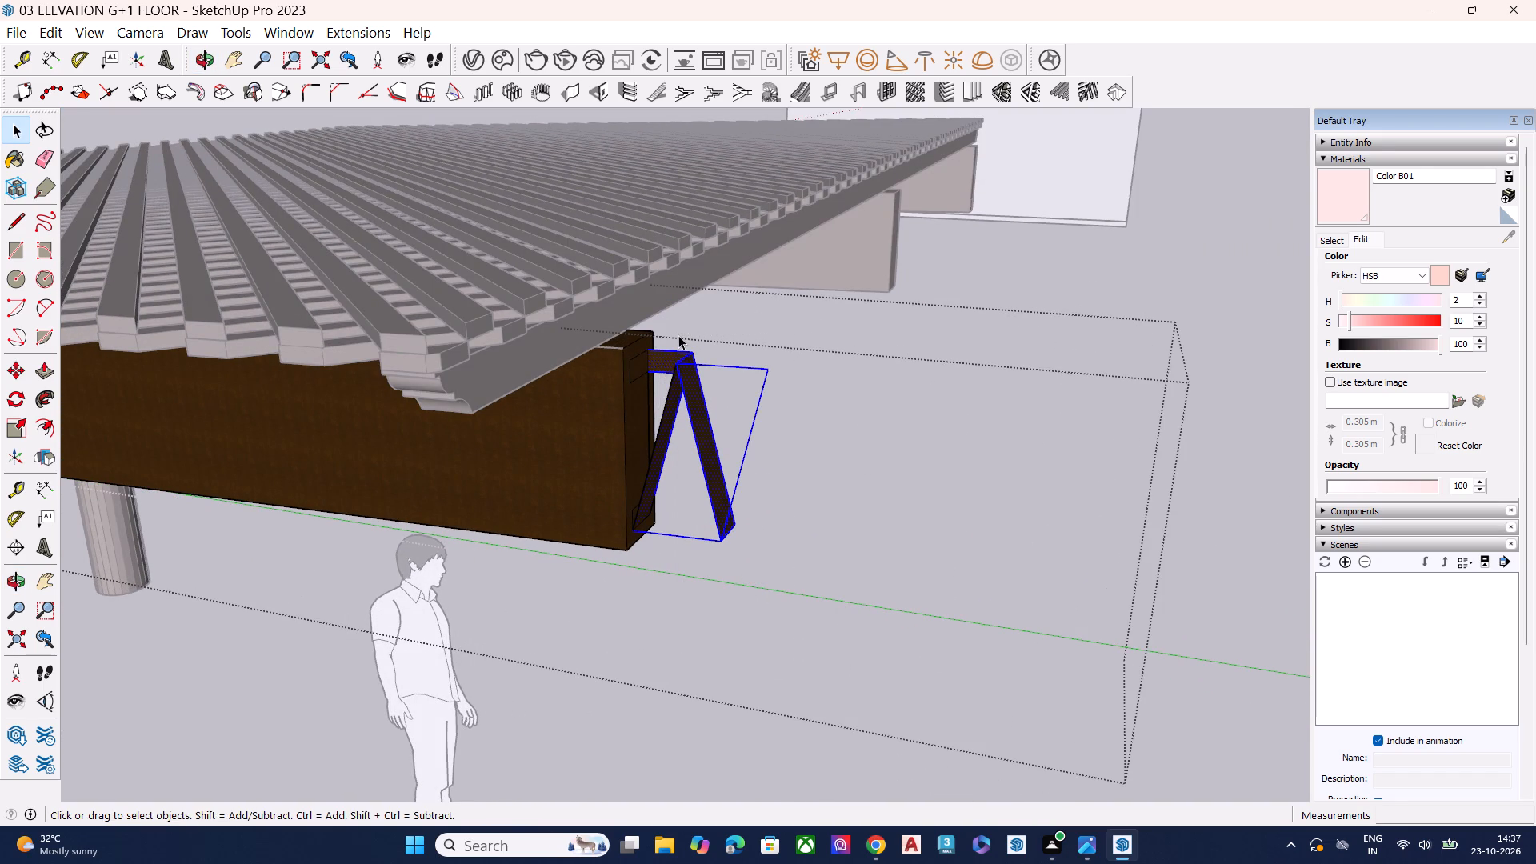
pyautogui.press('Delete')
# Delete the leftover slanted line standing off the front beam's end face.
pyautogui.moveTo(731, 474); pyautogui.dragTo(719, 463, button='middle')
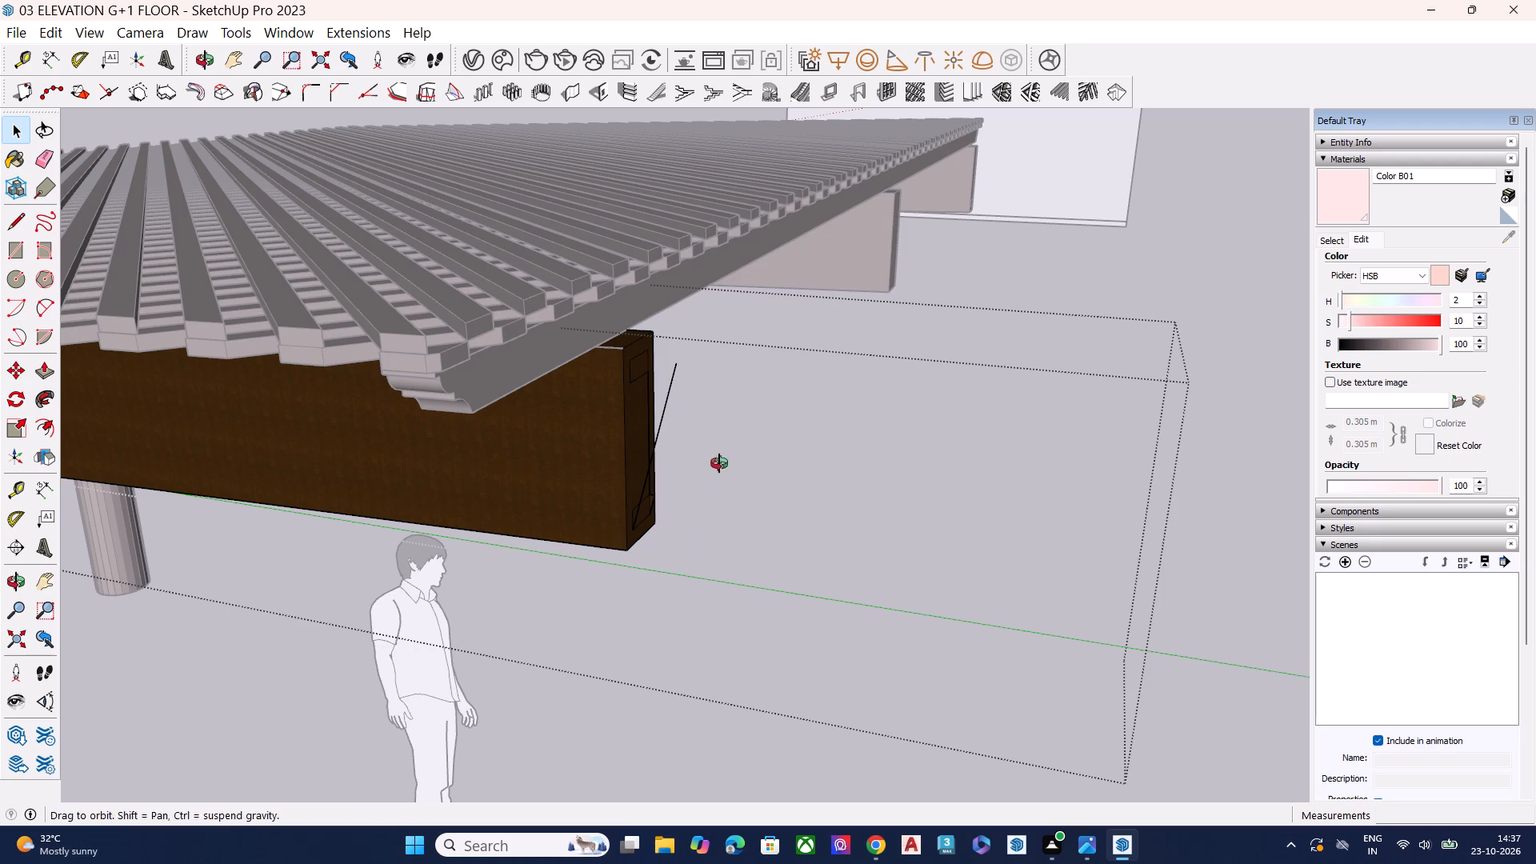
pyautogui.moveTo(719, 463); pyautogui.dragTo(717, 460, button='middle')
pyautogui.scroll(1, 697, 411)
pyautogui.moveTo(642, 350); pyautogui.dragTo(694, 388, button='middle')
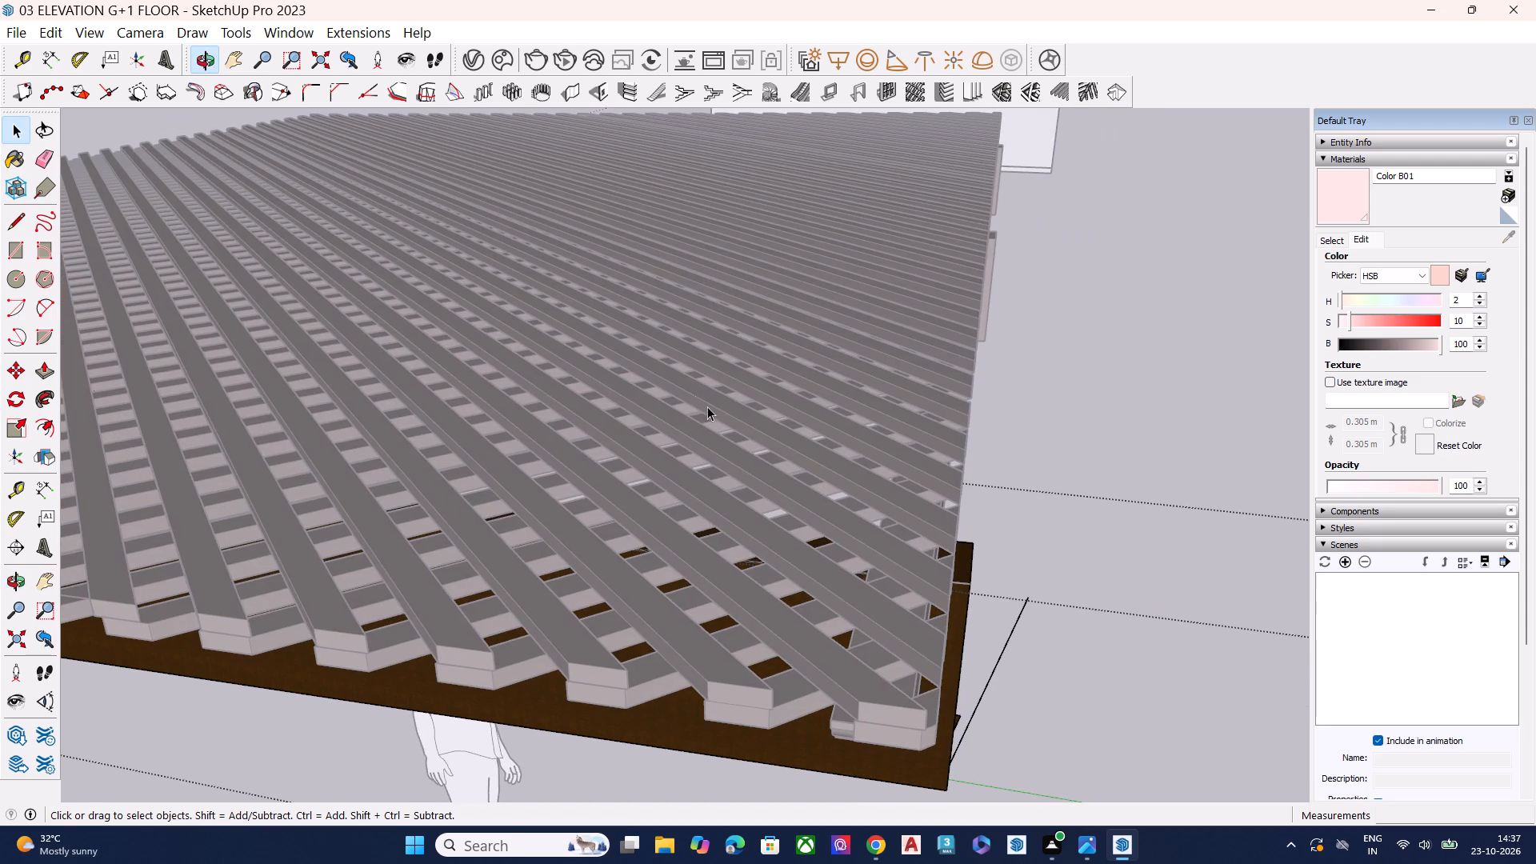
pyautogui.click(1016, 626)
pyautogui.press('Delete')
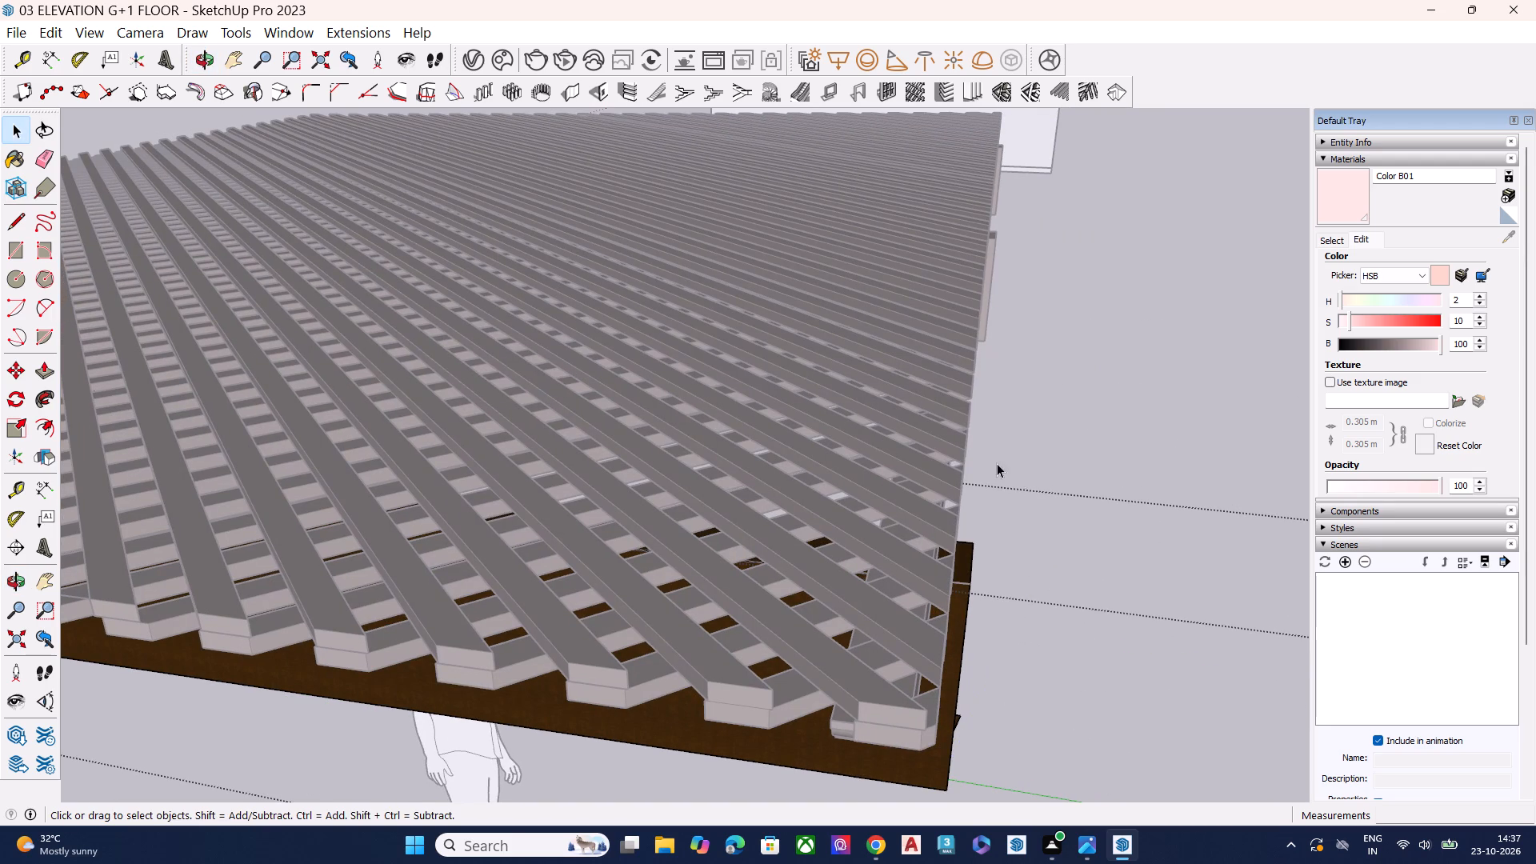
# Delete the leftover short edges between the lower outline and the far vertical edge of the front beam's end face.
pyautogui.scroll(-1, 997, 463)
pyautogui.moveTo(1030, 555); pyautogui.dragTo(996, 555, button='middle')
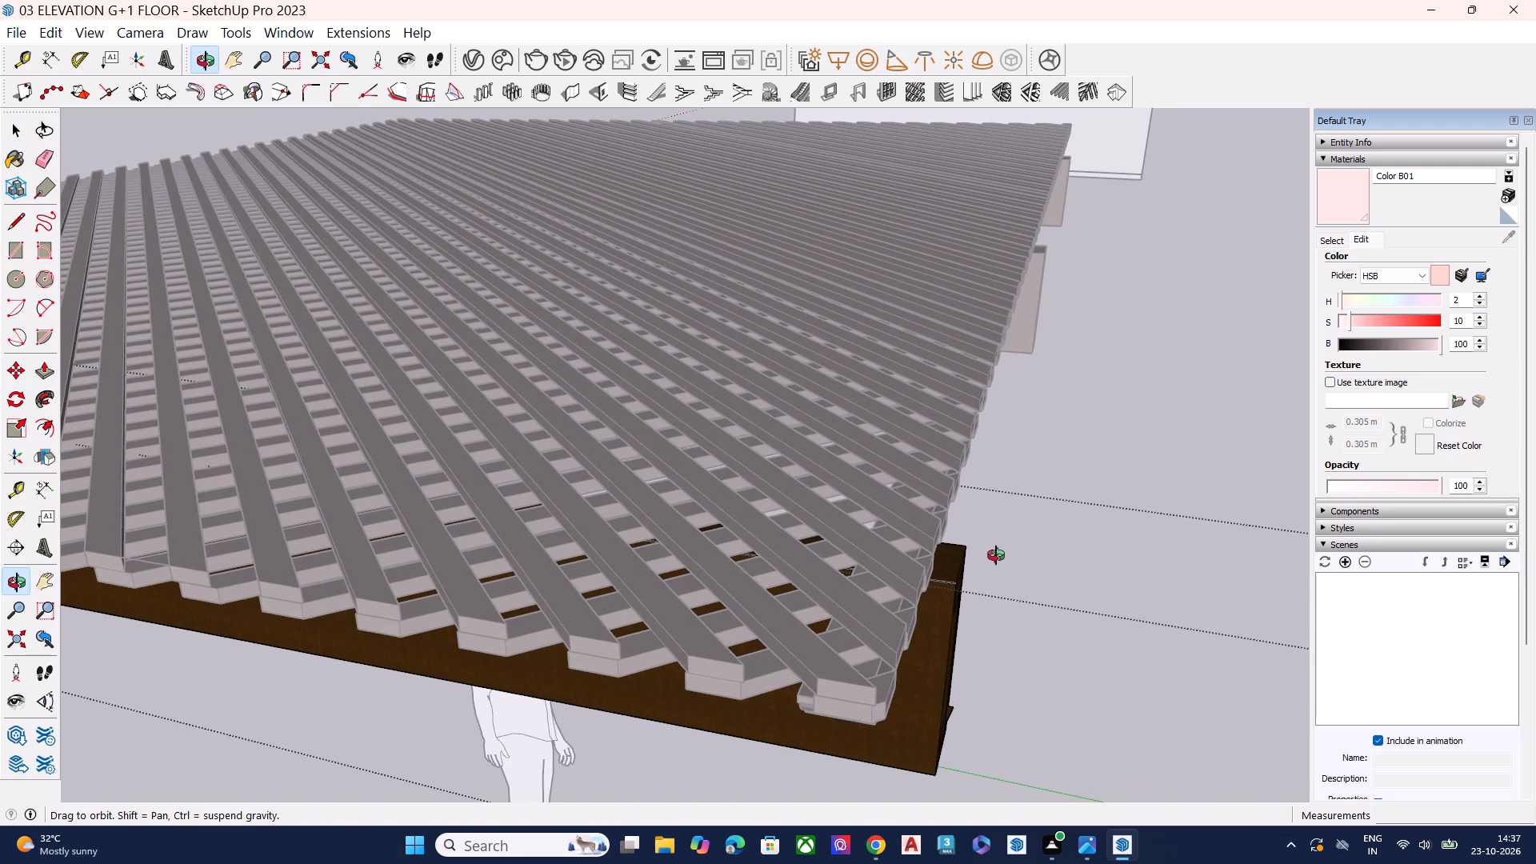
pyautogui.moveTo(996, 555); pyautogui.dragTo(891, 454, button='middle')
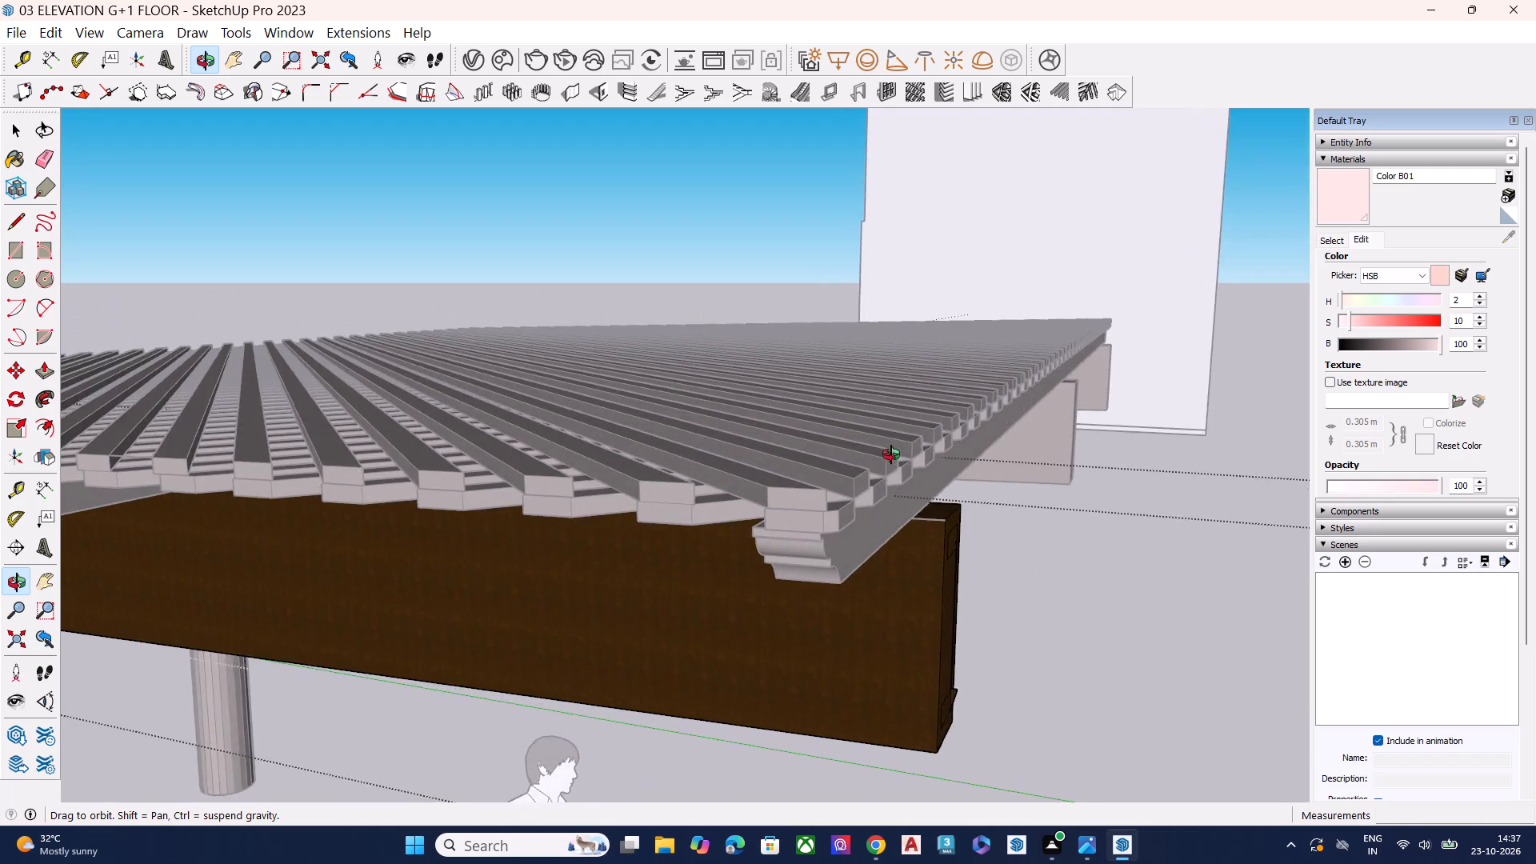
pyautogui.moveTo(891, 454); pyautogui.dragTo(880, 461, button='middle')
pyautogui.scroll(-3, 966, 435)
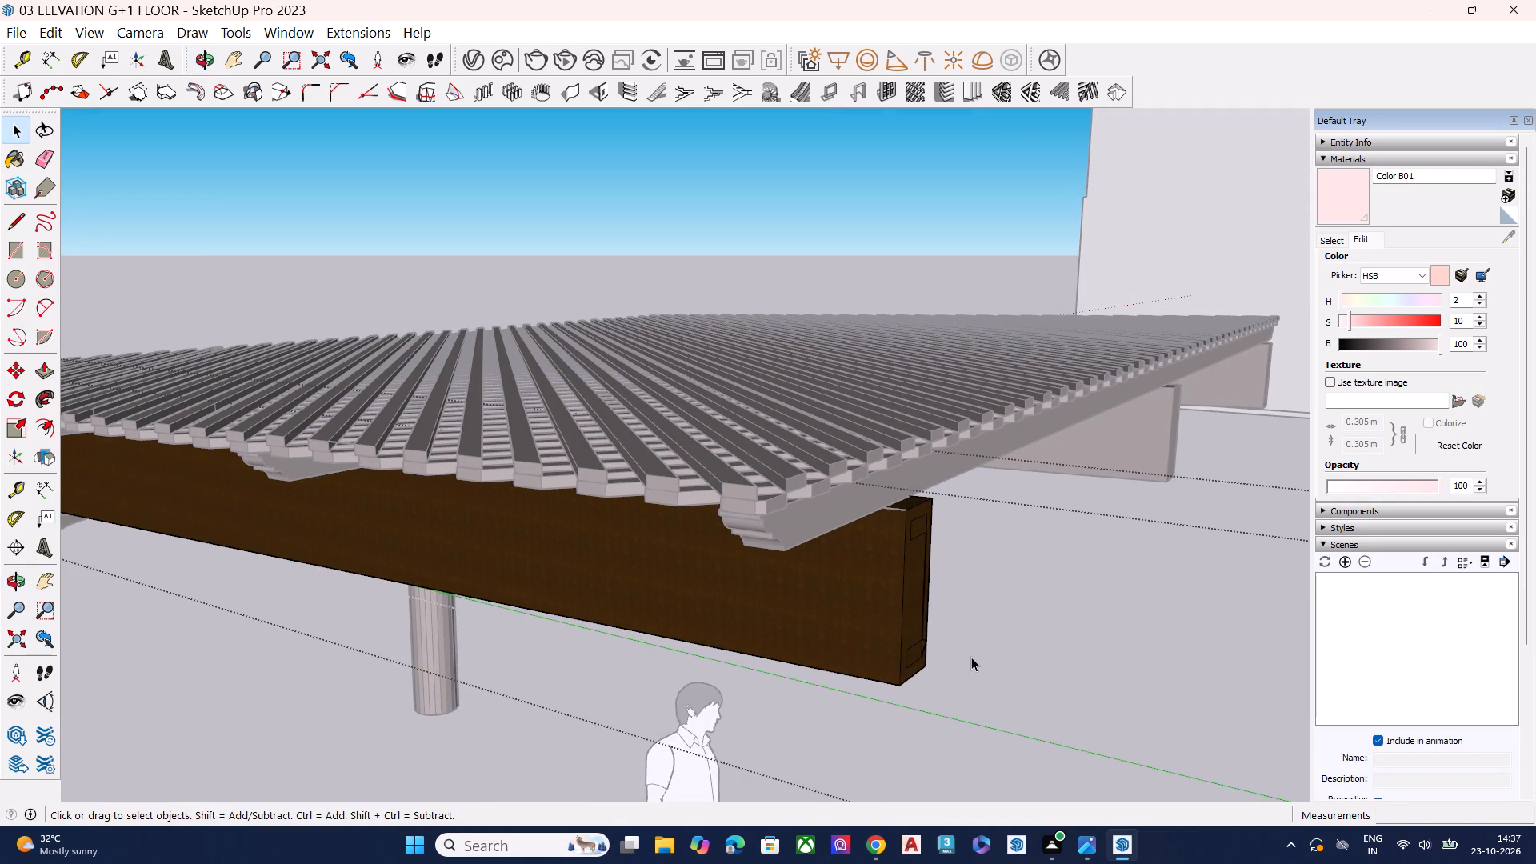
pyautogui.scroll(-1, 897, 427)
pyautogui.scroll(3, 919, 706)
pyautogui.scroll(18, 919, 601)
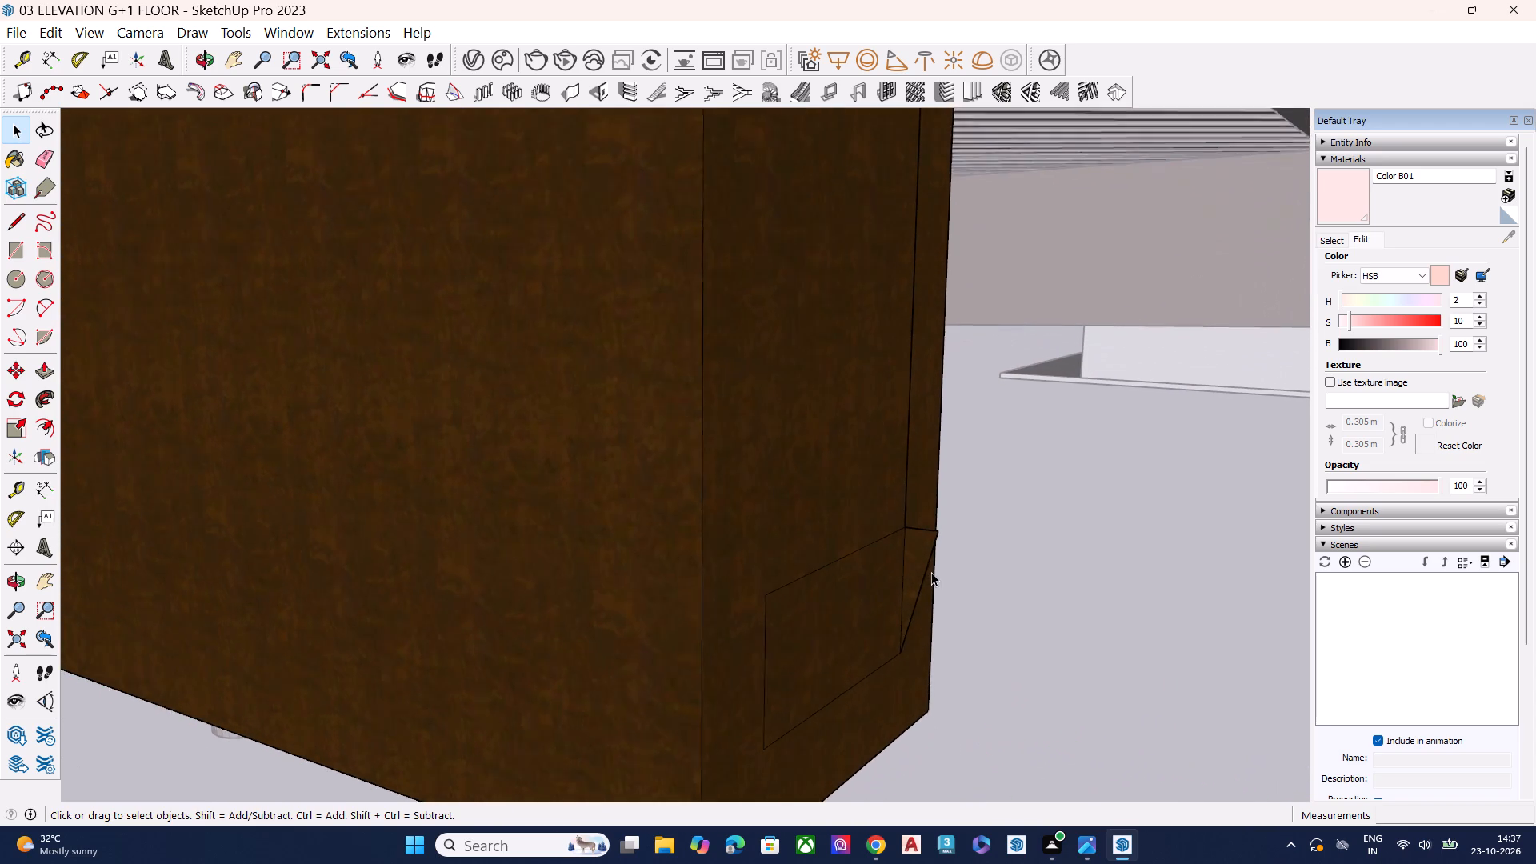
pyautogui.scroll(1, 931, 572)
pyautogui.click(919, 543)
pyautogui.press('Delete')
pyautogui.click(926, 524)
pyautogui.click(930, 522)
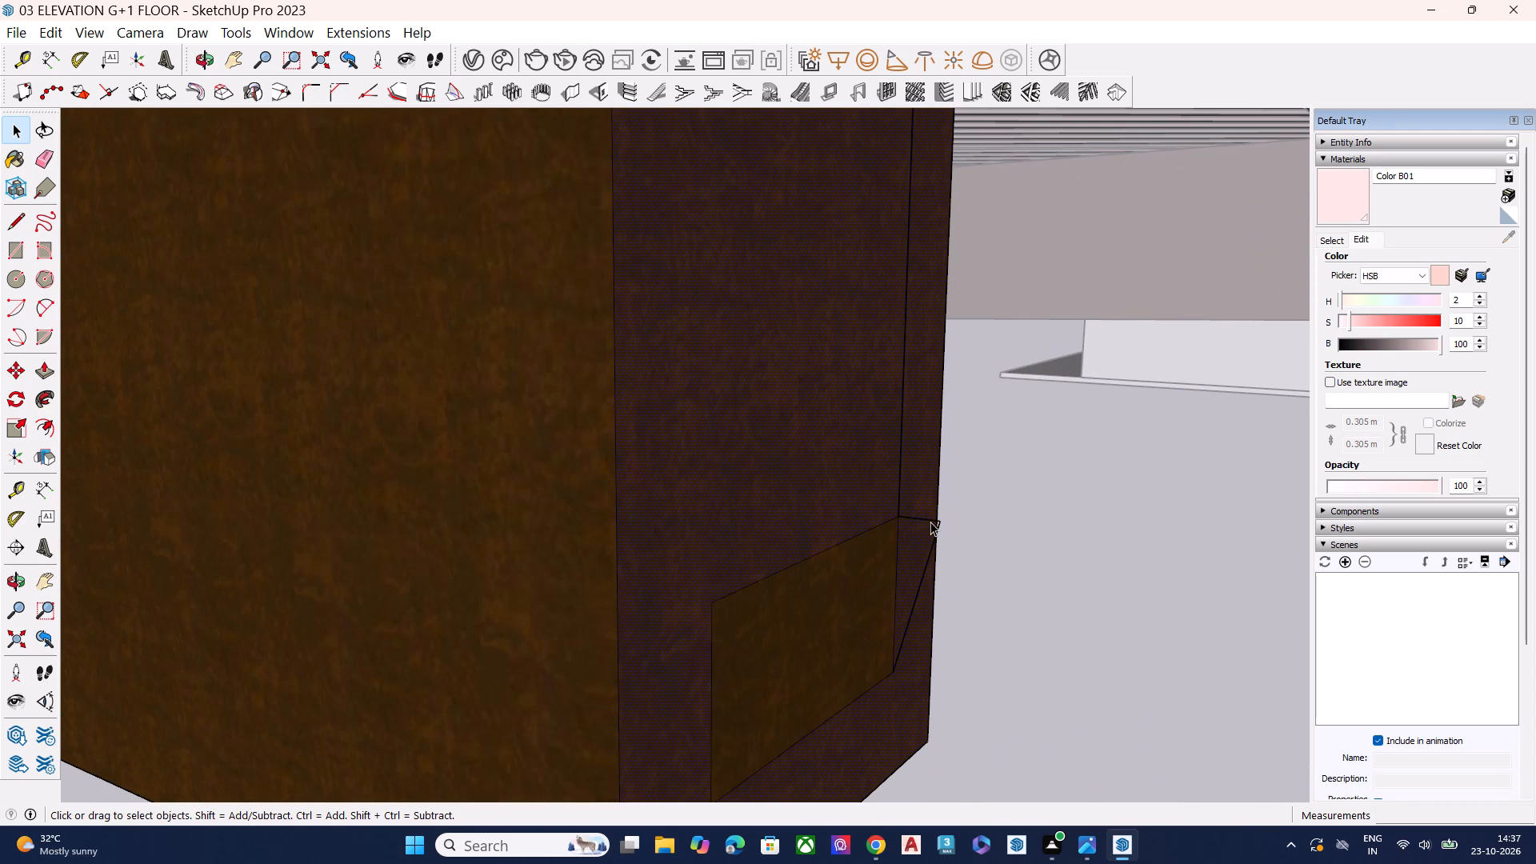
pyautogui.press('Delete')
pyautogui.click(937, 538)
pyautogui.press('Delete')
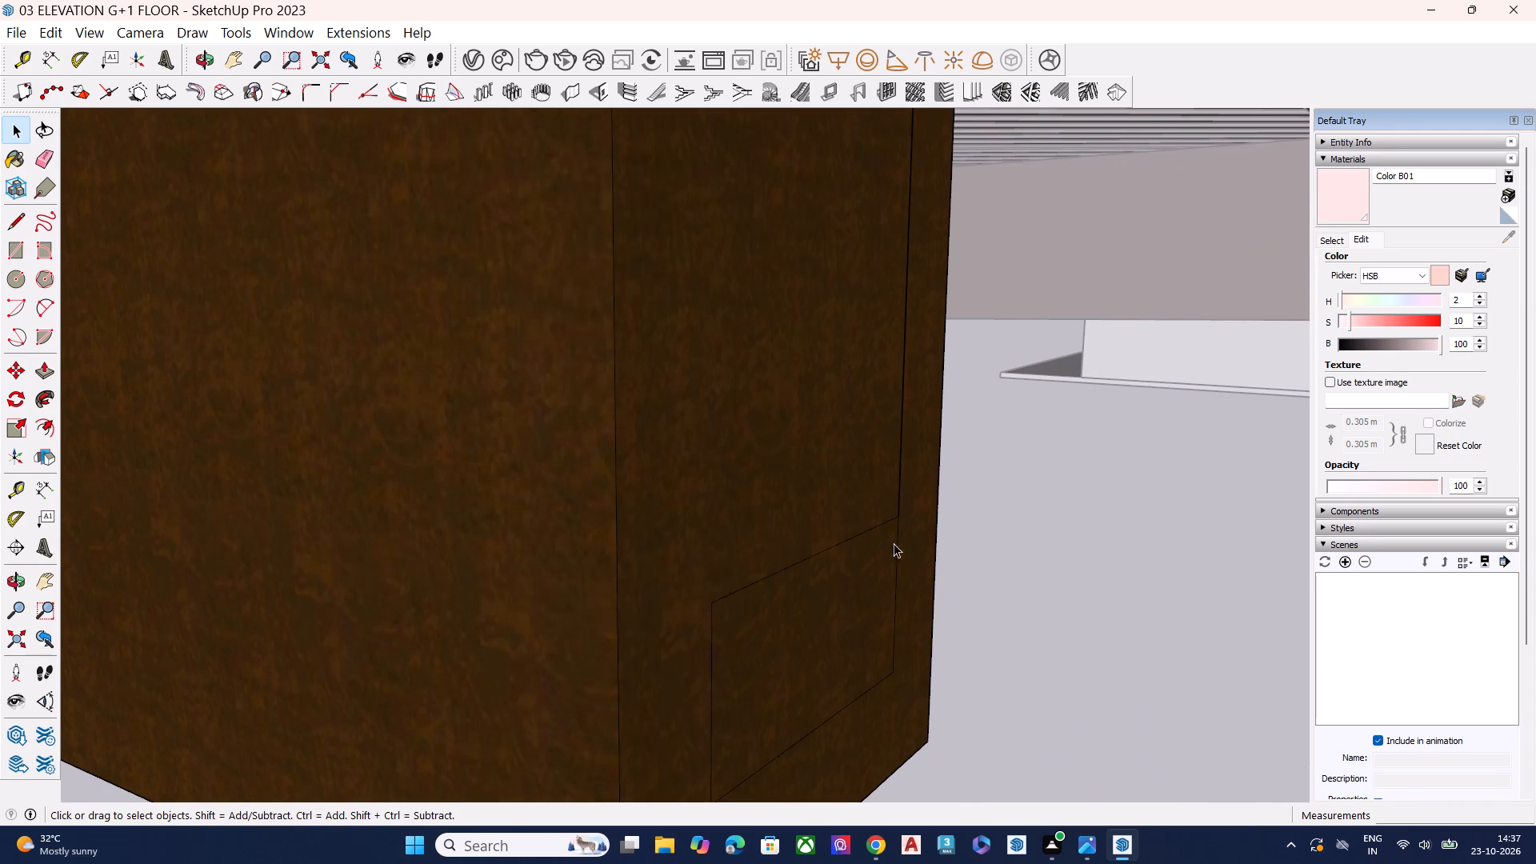
# Erase the outline of the lower rectangle on the front beam's end face edge by edge, keeping the face closed.
pyautogui.click(883, 527)
pyautogui.press('Delete')
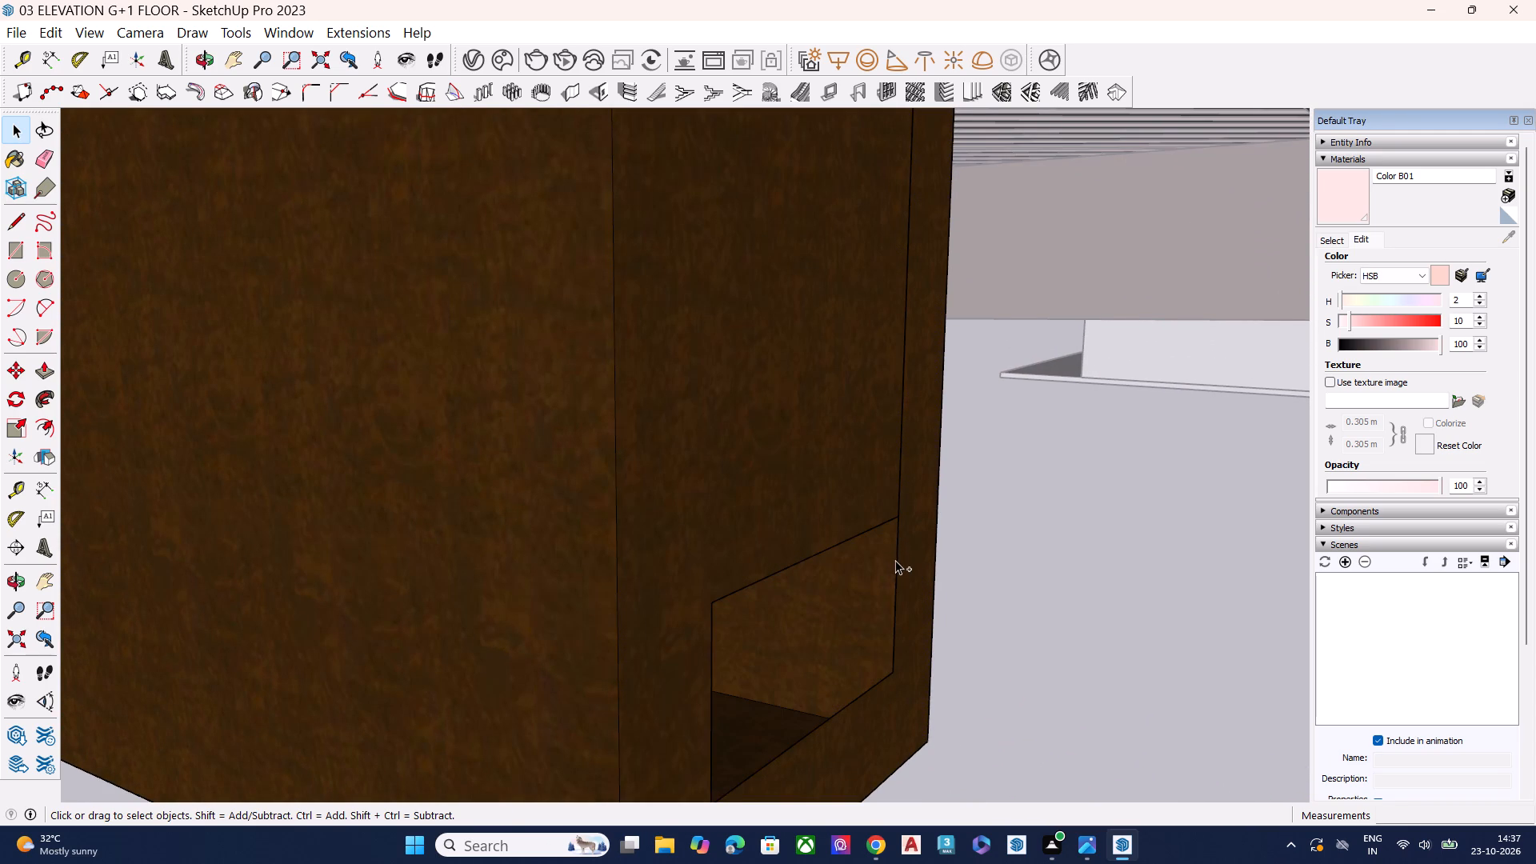
pyautogui.hotkey('ctrl', 'z')
pyautogui.click(883, 526)
pyautogui.press('Delete')
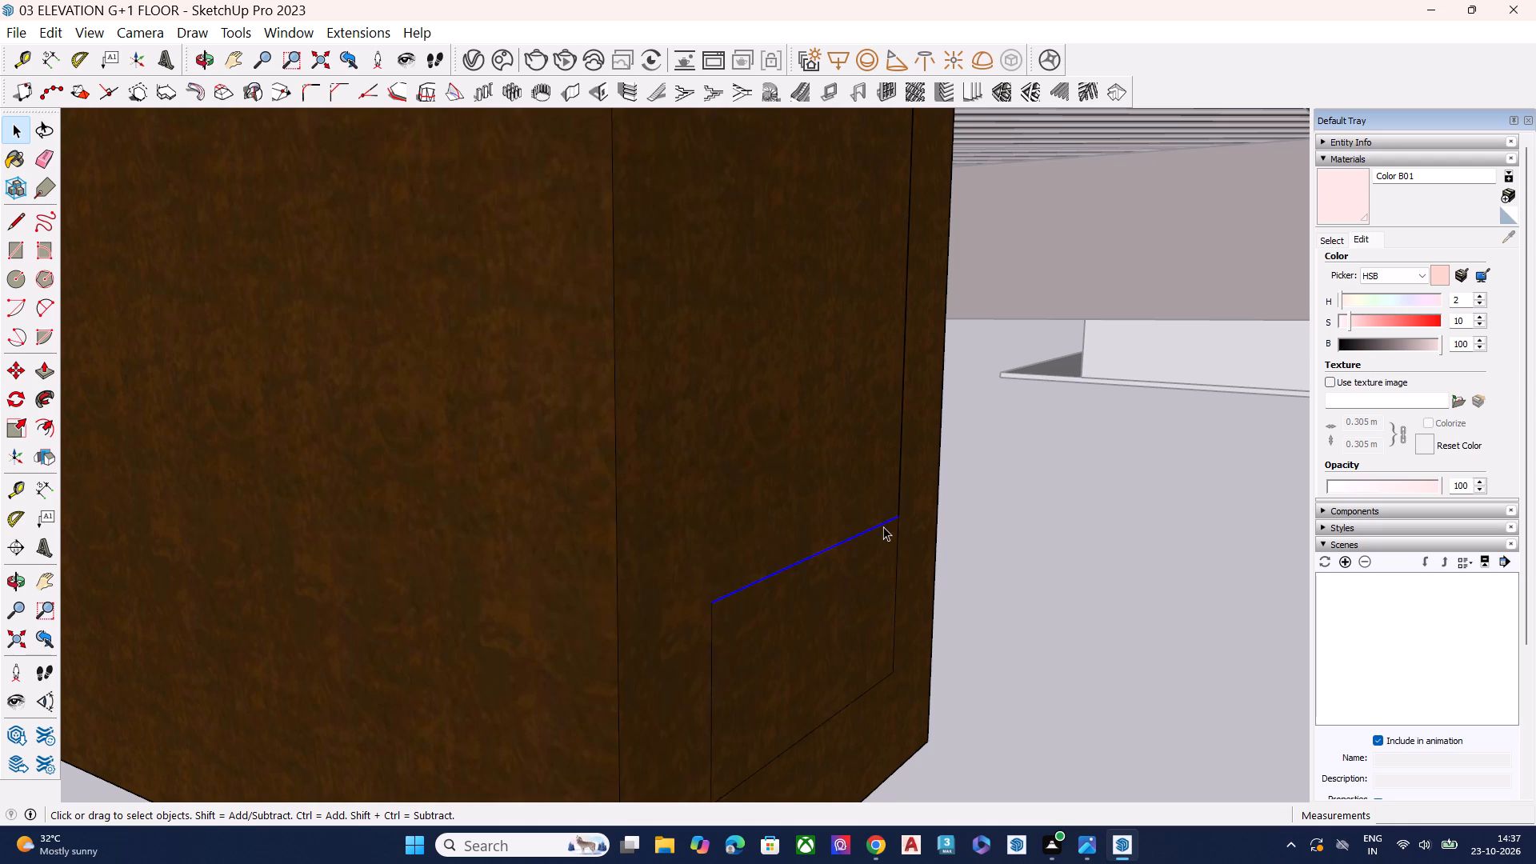
pyautogui.click(900, 541)
pyautogui.press('Delete')
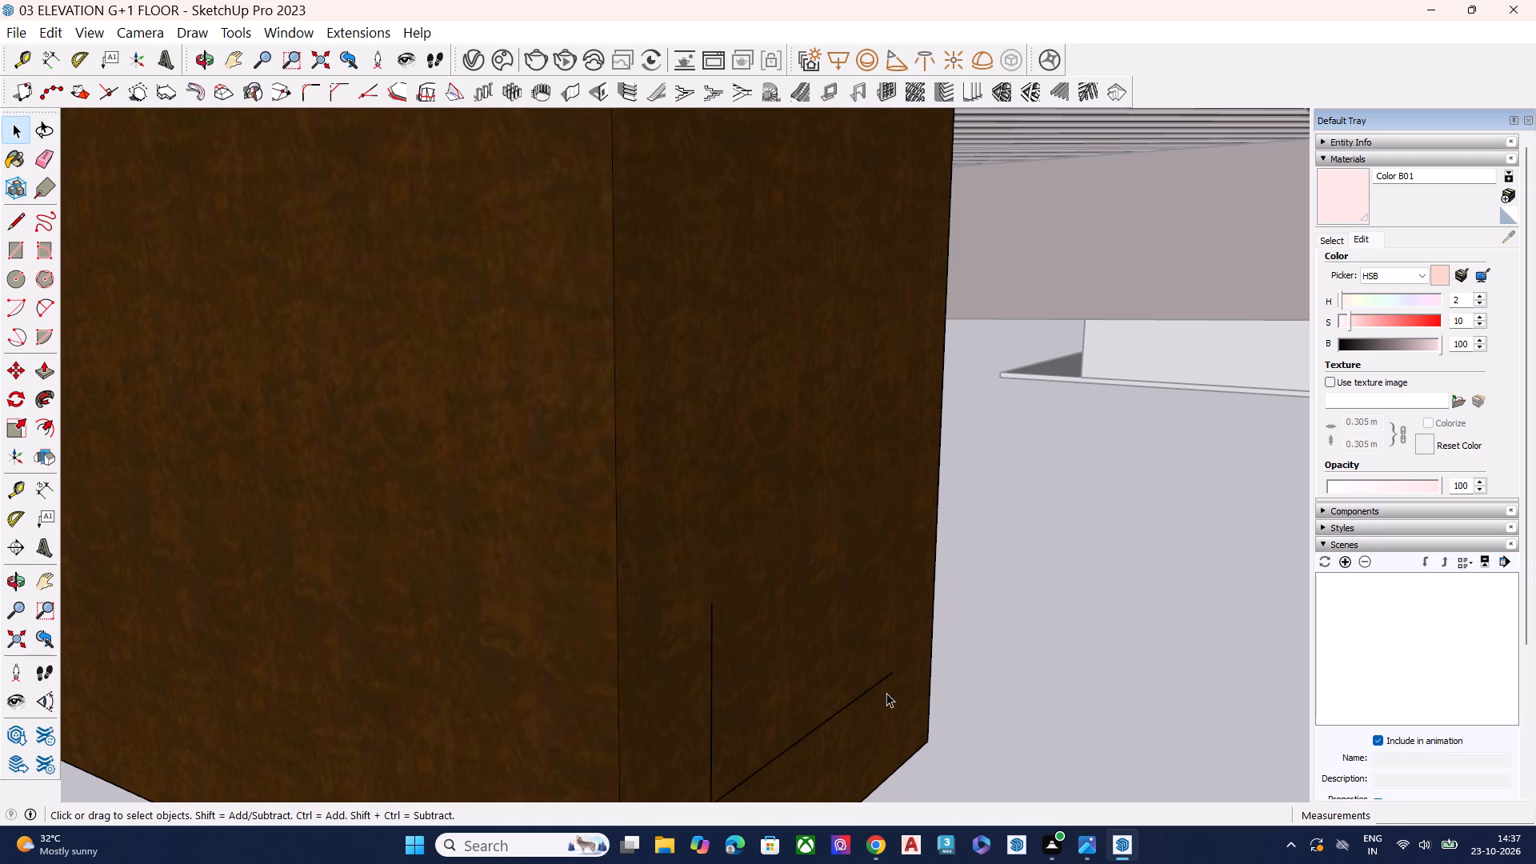
pyautogui.click(881, 682)
pyautogui.press('Delete')
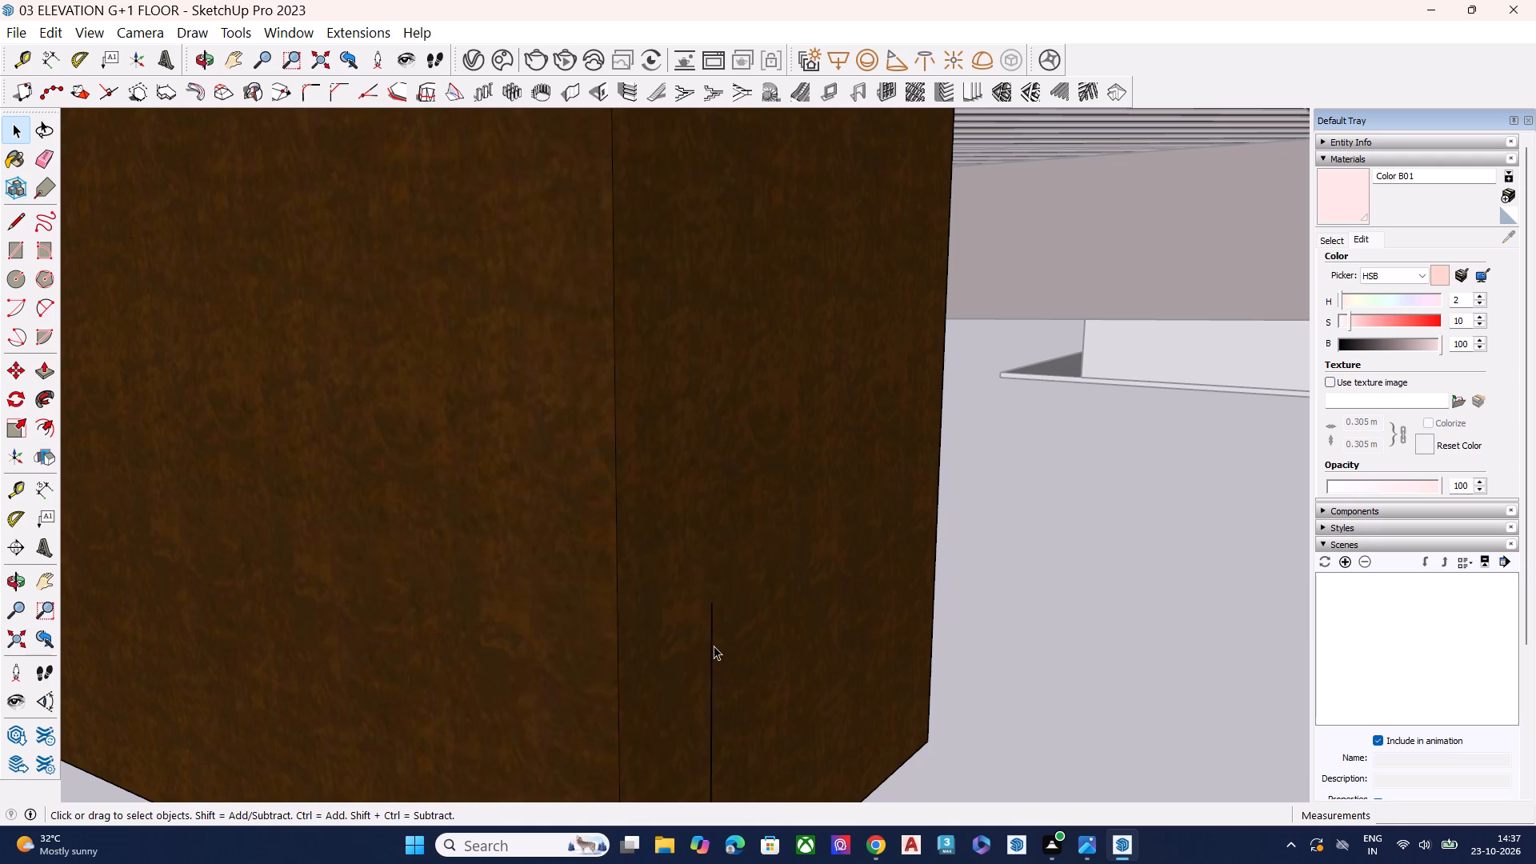
pyautogui.click(712, 643)
pyautogui.press('Delete')
pyautogui.scroll(-5, 960, 659)
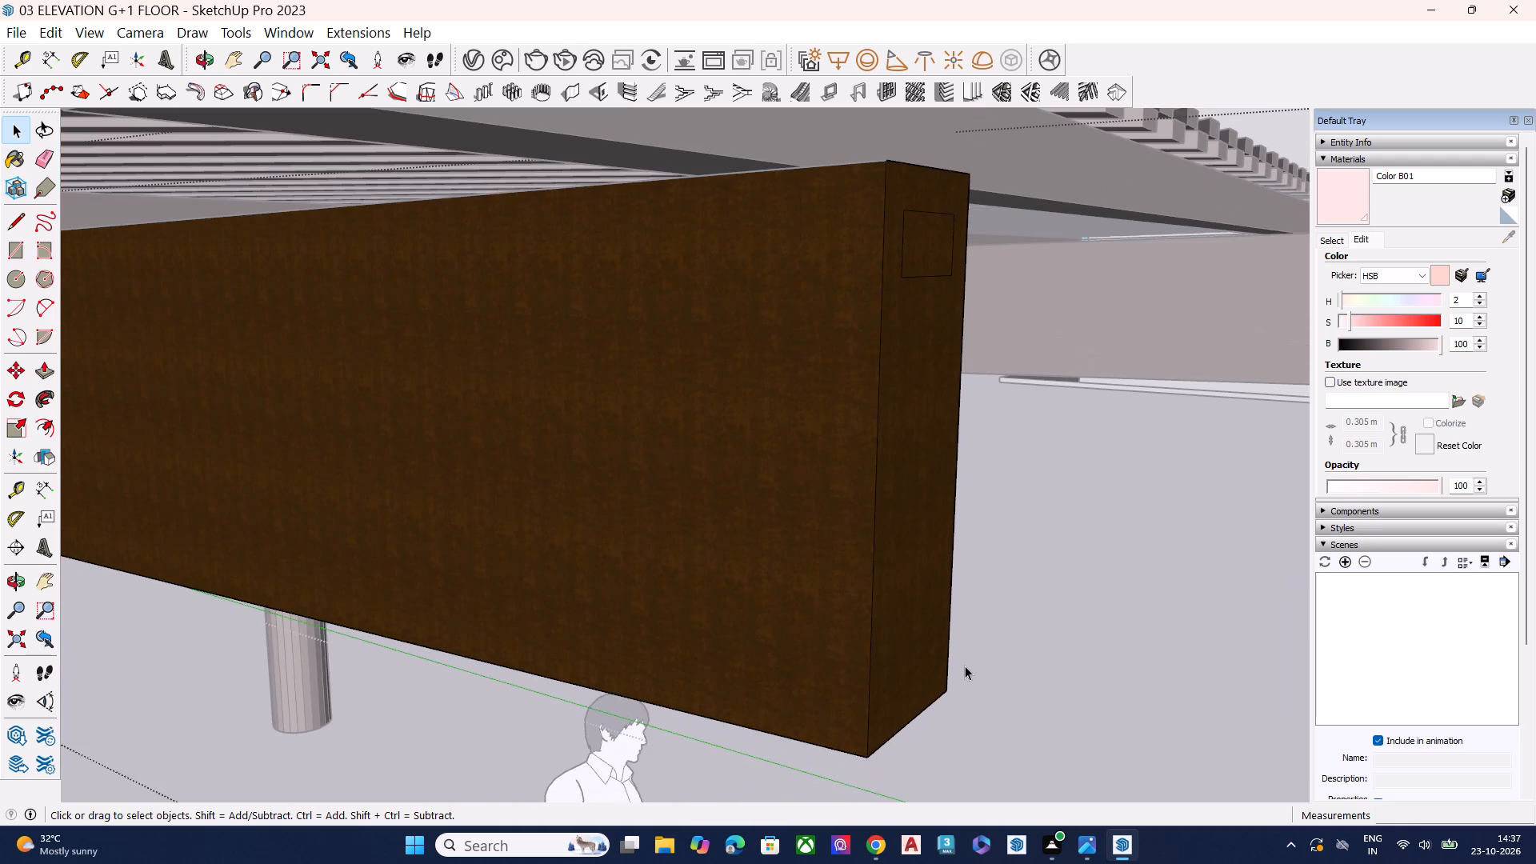
# Erase the four edges of the upper rectangle imprinted on the front beam's end face.
pyautogui.moveTo(978, 658); pyautogui.dragTo(943, 703, button='middle')
pyautogui.scroll(2, 786, 333)
pyautogui.scroll(-1, 811, 354)
pyautogui.scroll(6, 834, 376)
pyautogui.scroll(2, 850, 242)
pyautogui.scroll(-1, 852, 249)
pyautogui.scroll(4, 852, 250)
pyautogui.click(862, 277)
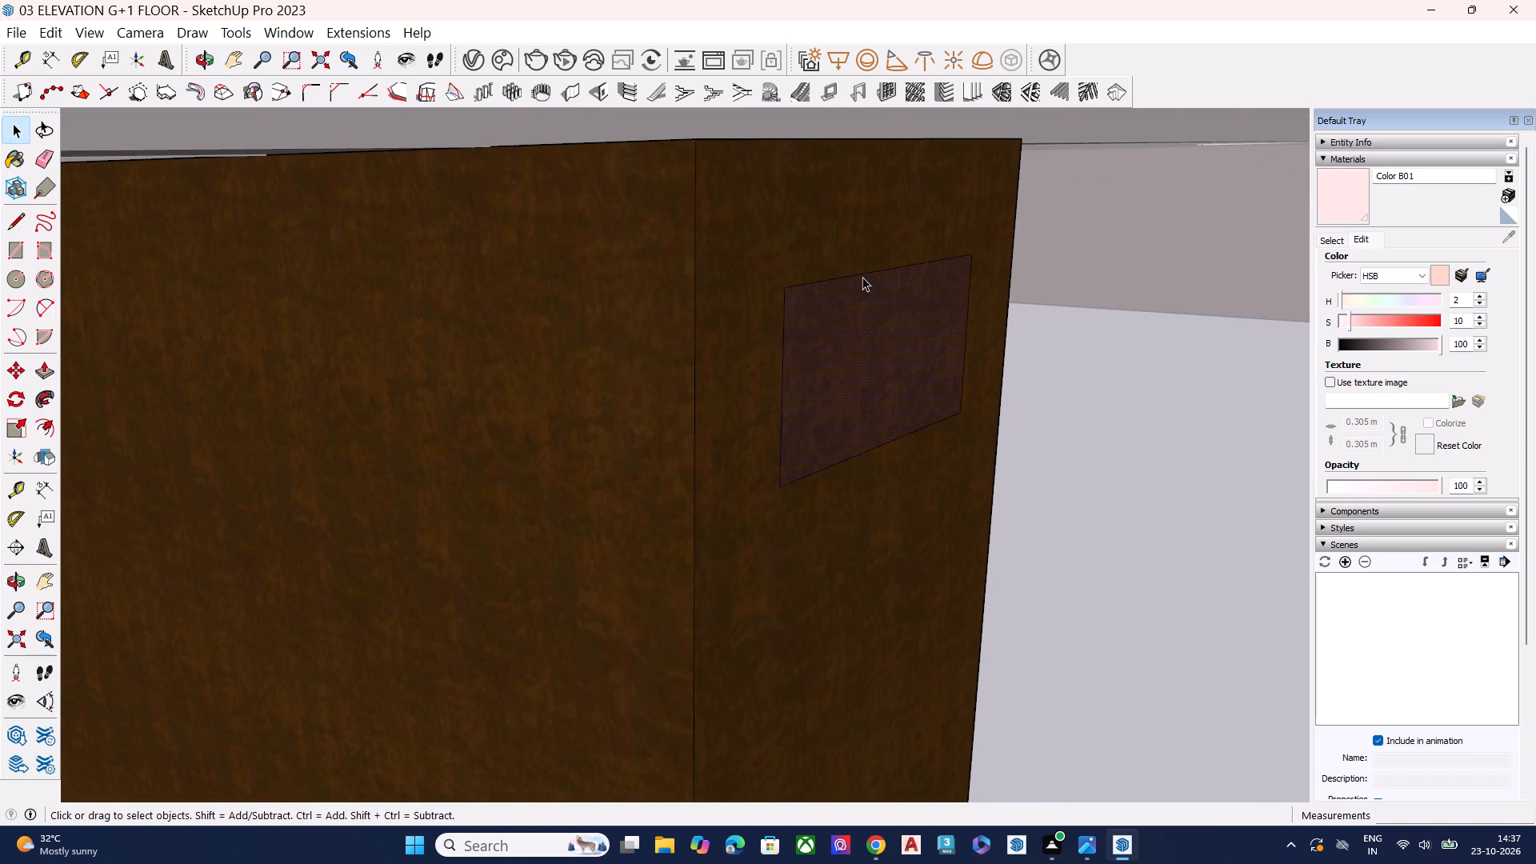
pyautogui.press('Delete')
pyautogui.click(964, 322)
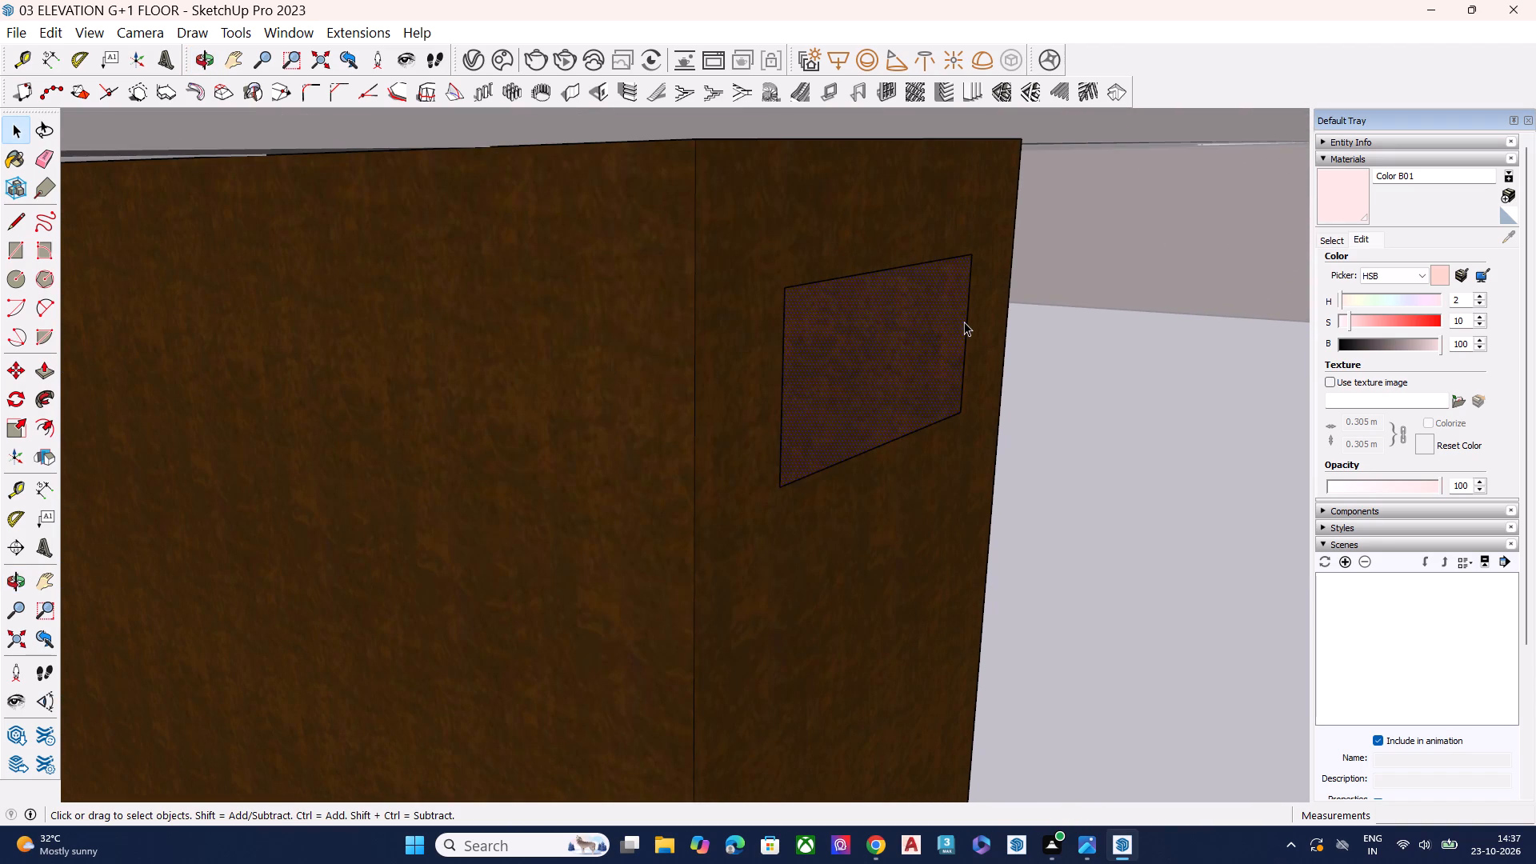
pyautogui.click(970, 314)
pyautogui.press('Delete')
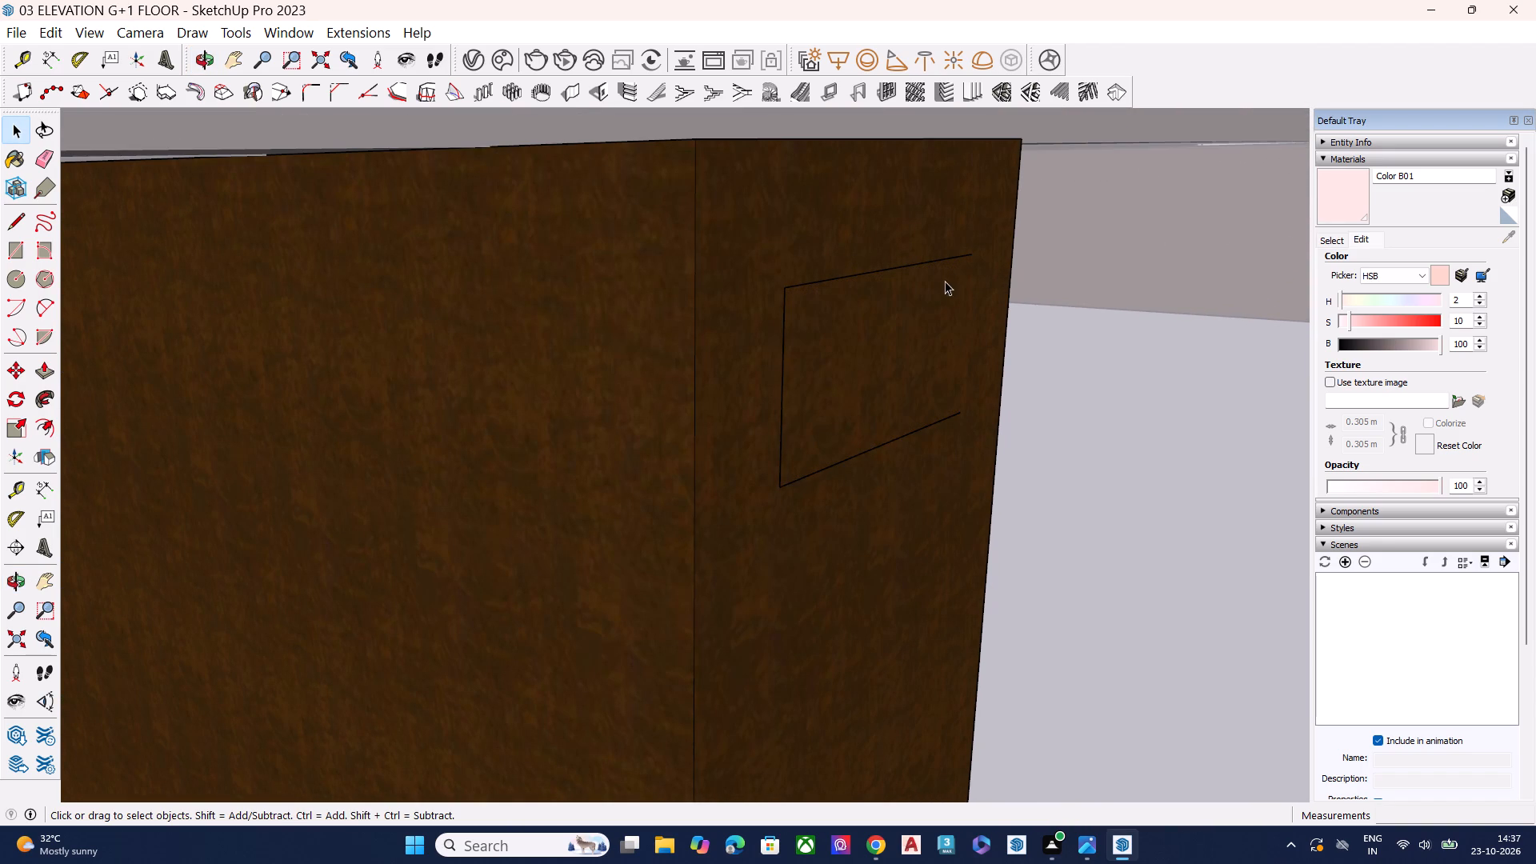
pyautogui.click(965, 257)
pyautogui.press('Delete')
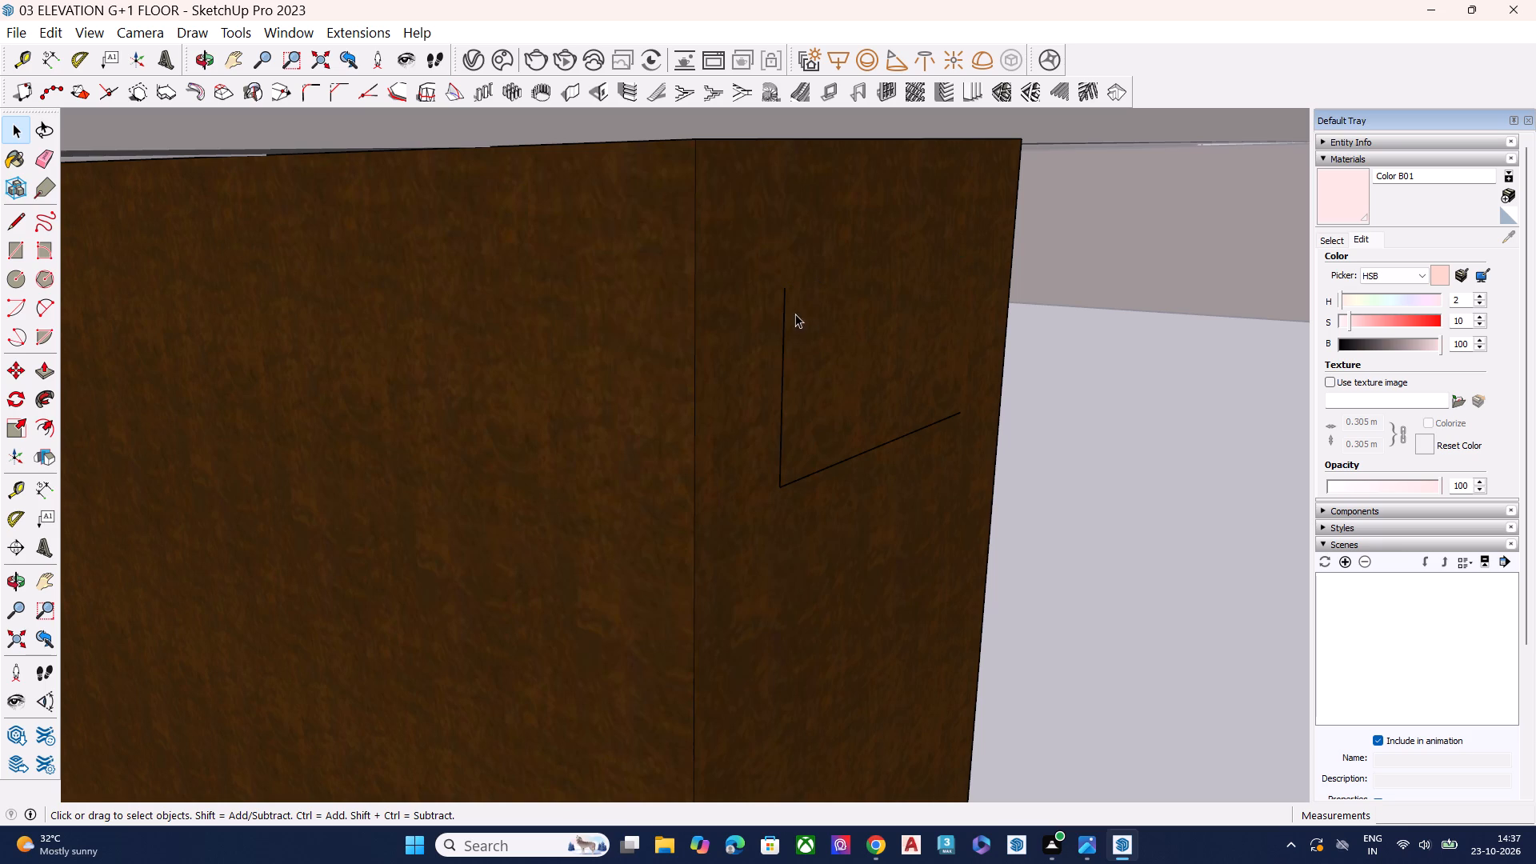
pyautogui.click(786, 302)
pyautogui.press('Delete')
pyautogui.click(866, 454)
pyautogui.press('Delete')
pyautogui.click(1076, 458)
# Finish editing the front beam and return to the whole model.
pyautogui.scroll(-7, 984, 462)
pyautogui.scroll(-3, 908, 397)
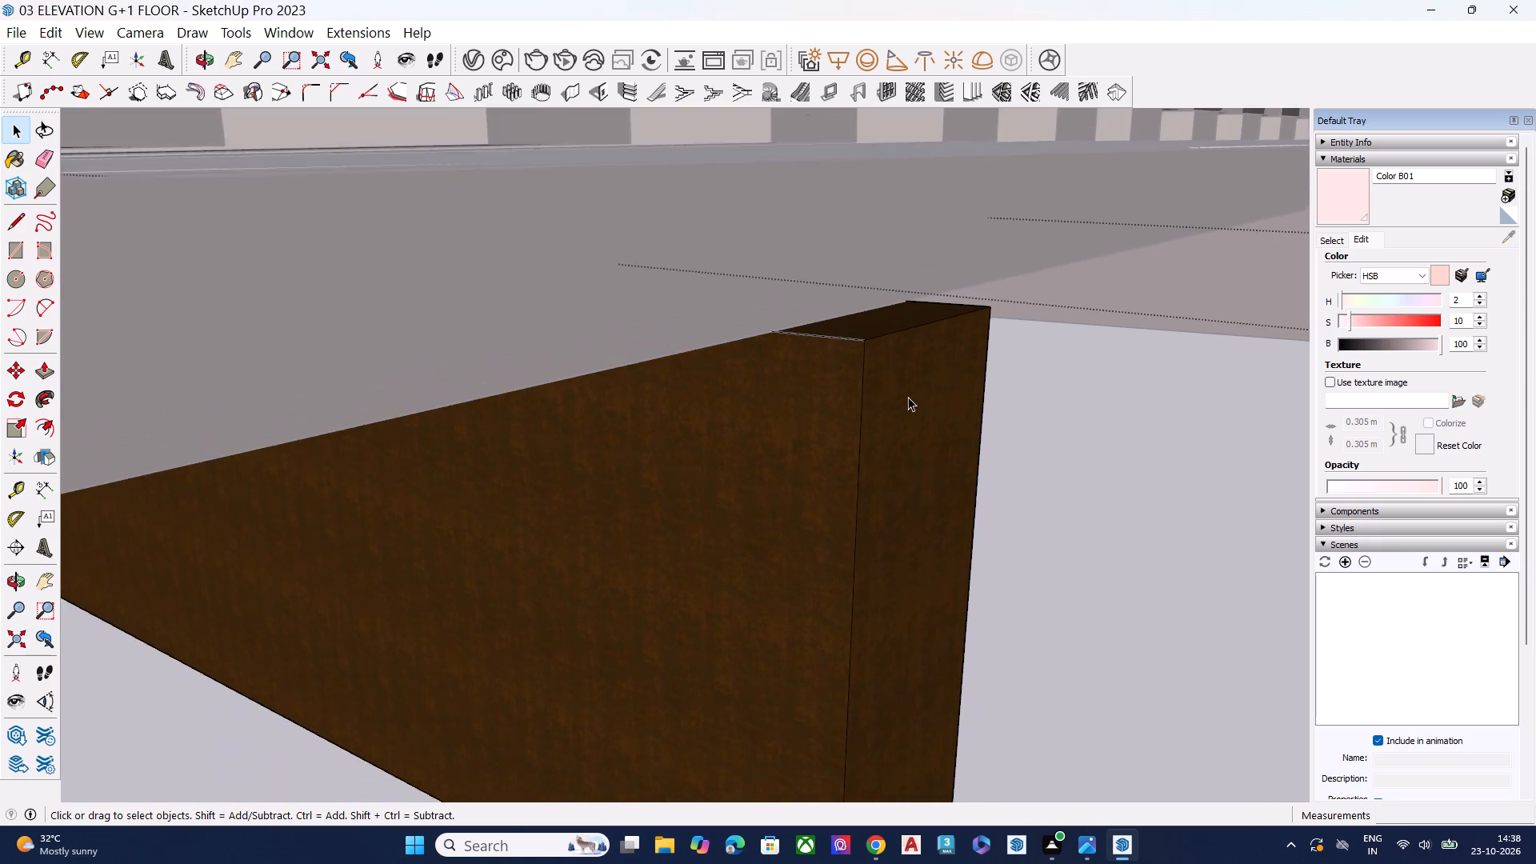
pyautogui.scroll(-14, 908, 397)
pyautogui.scroll(1, 909, 396)
pyautogui.scroll(-9, 922, 375)
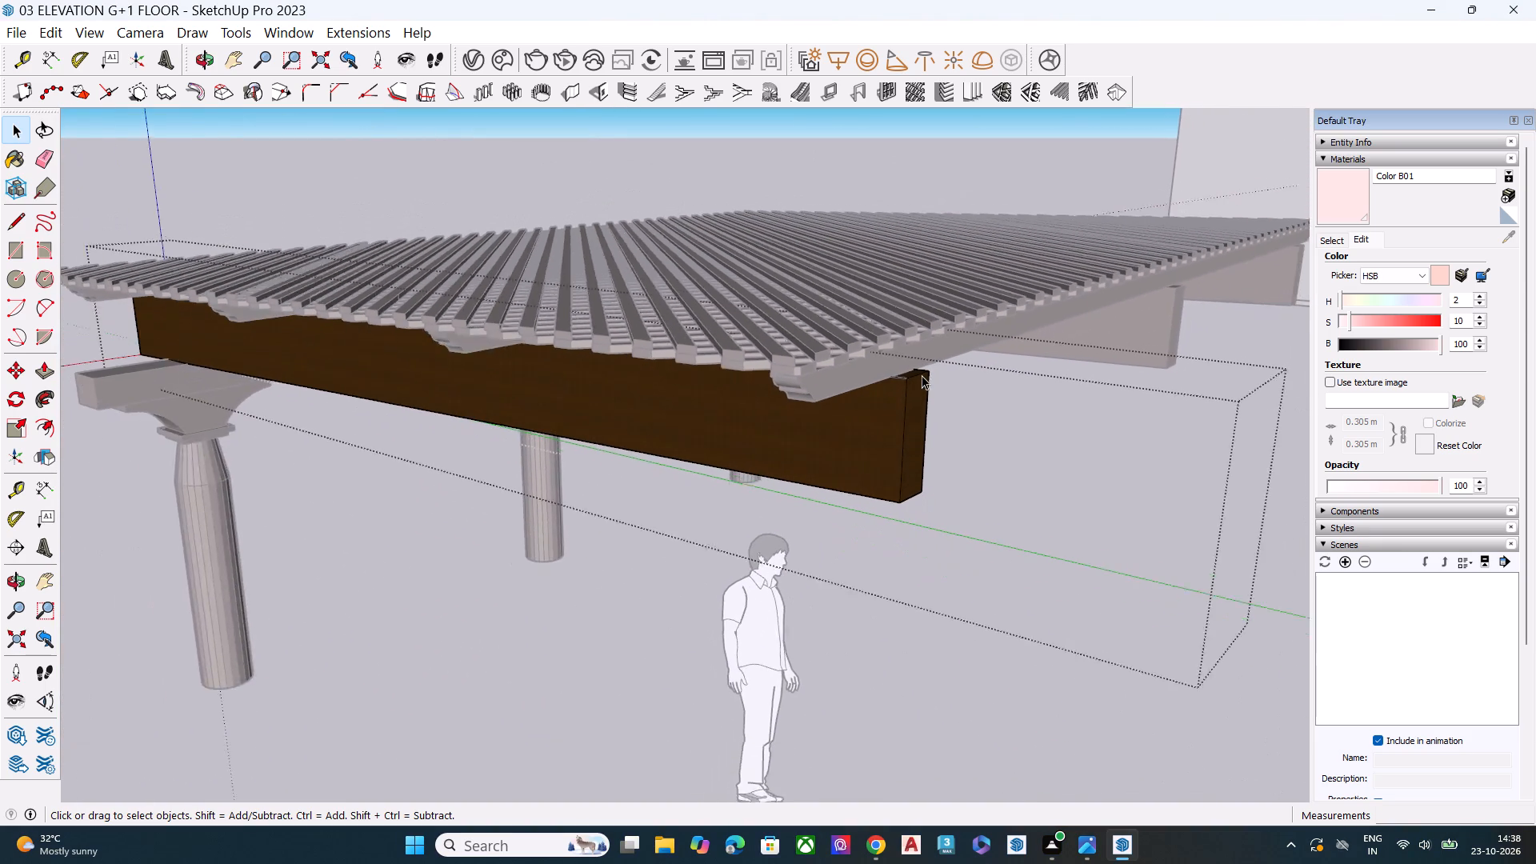
pyautogui.scroll(1, 922, 375)
pyautogui.scroll(-9, 922, 375)
pyautogui.scroll(1, 919, 383)
pyautogui.scroll(-1, 987, 483)
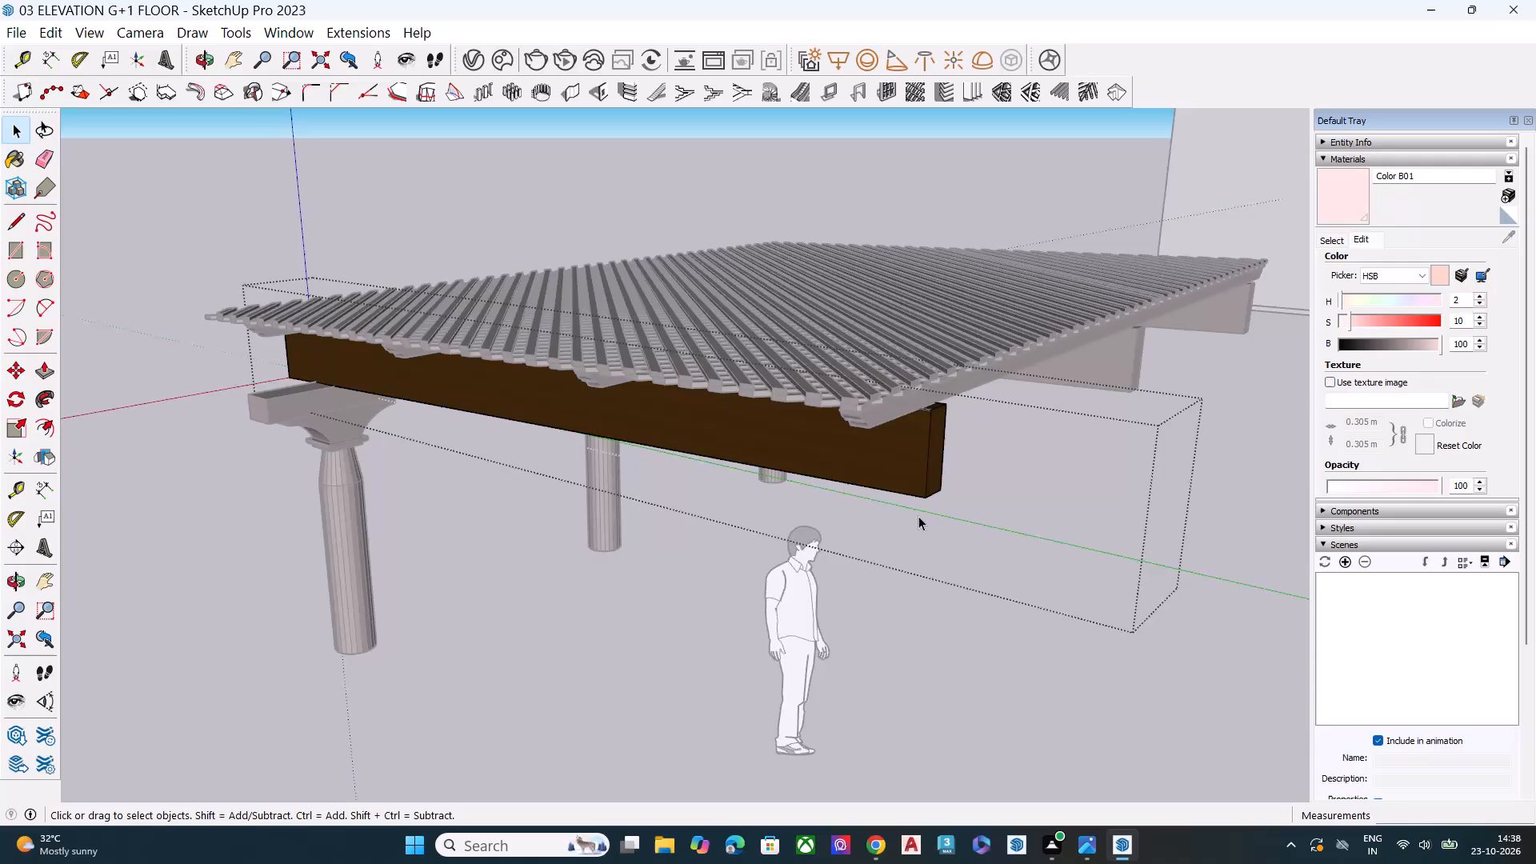
pyautogui.scroll(-7, 1034, 441)
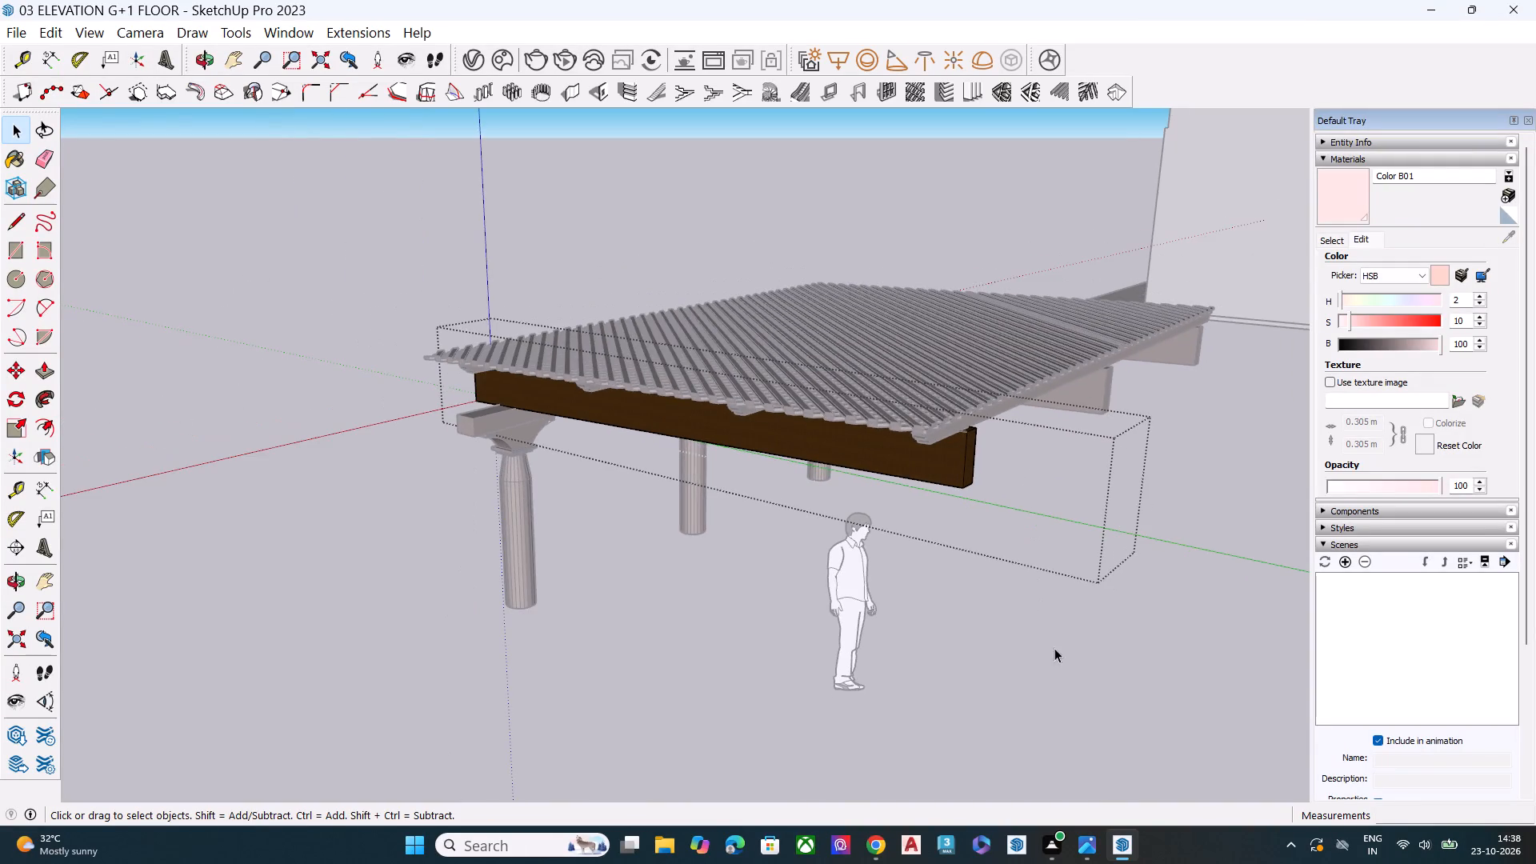
pyautogui.click(1058, 658)
# Delete the human scale figure standing beside the pergola.
pyautogui.scroll(-3, 938, 544)
pyautogui.scroll(1, 934, 547)
pyautogui.scroll(-3, 930, 552)
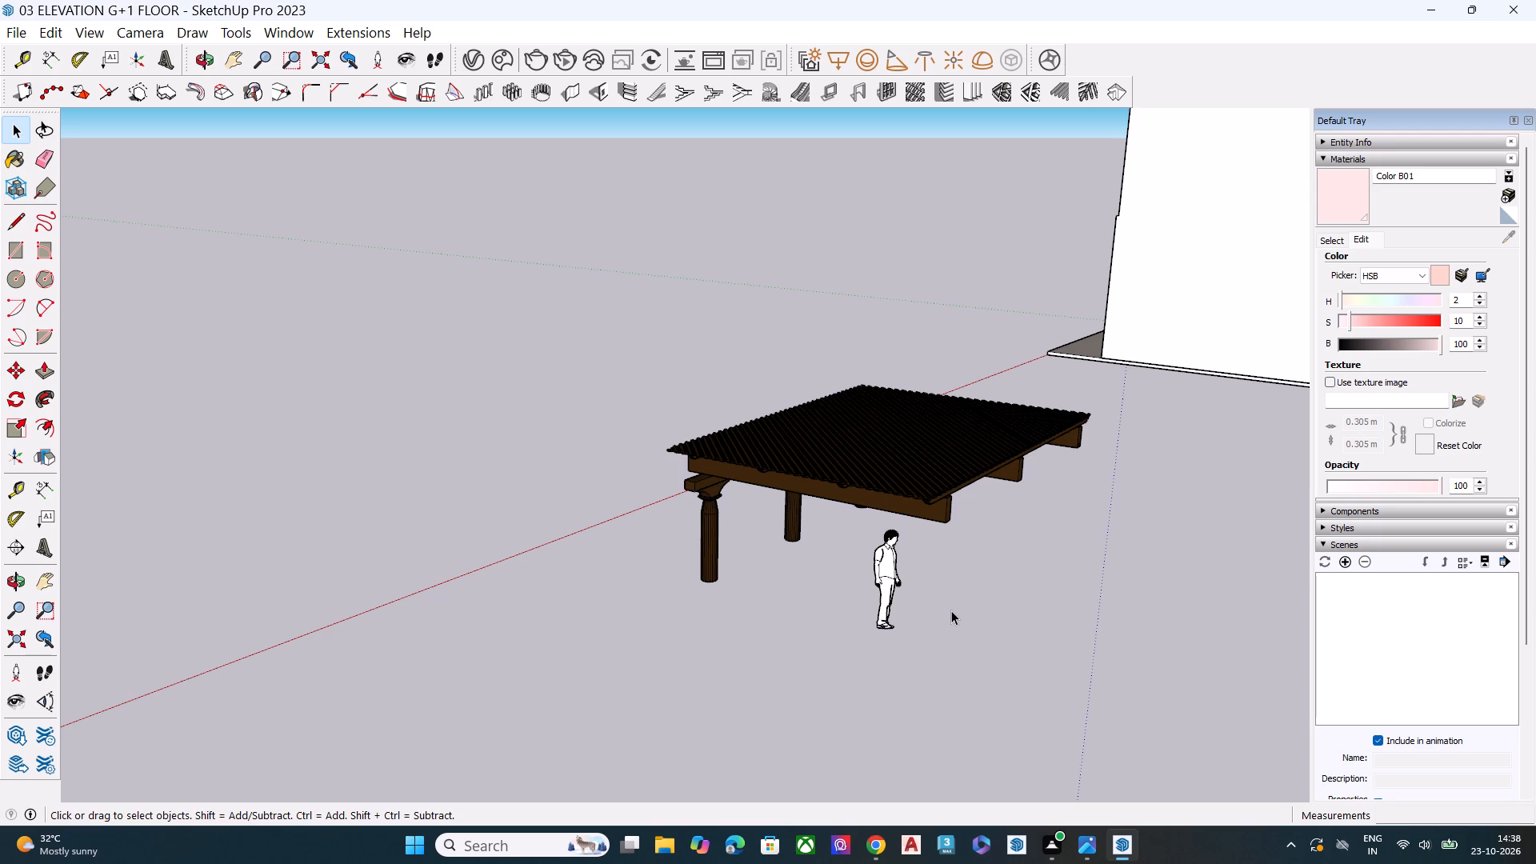
pyautogui.scroll(1, 951, 587)
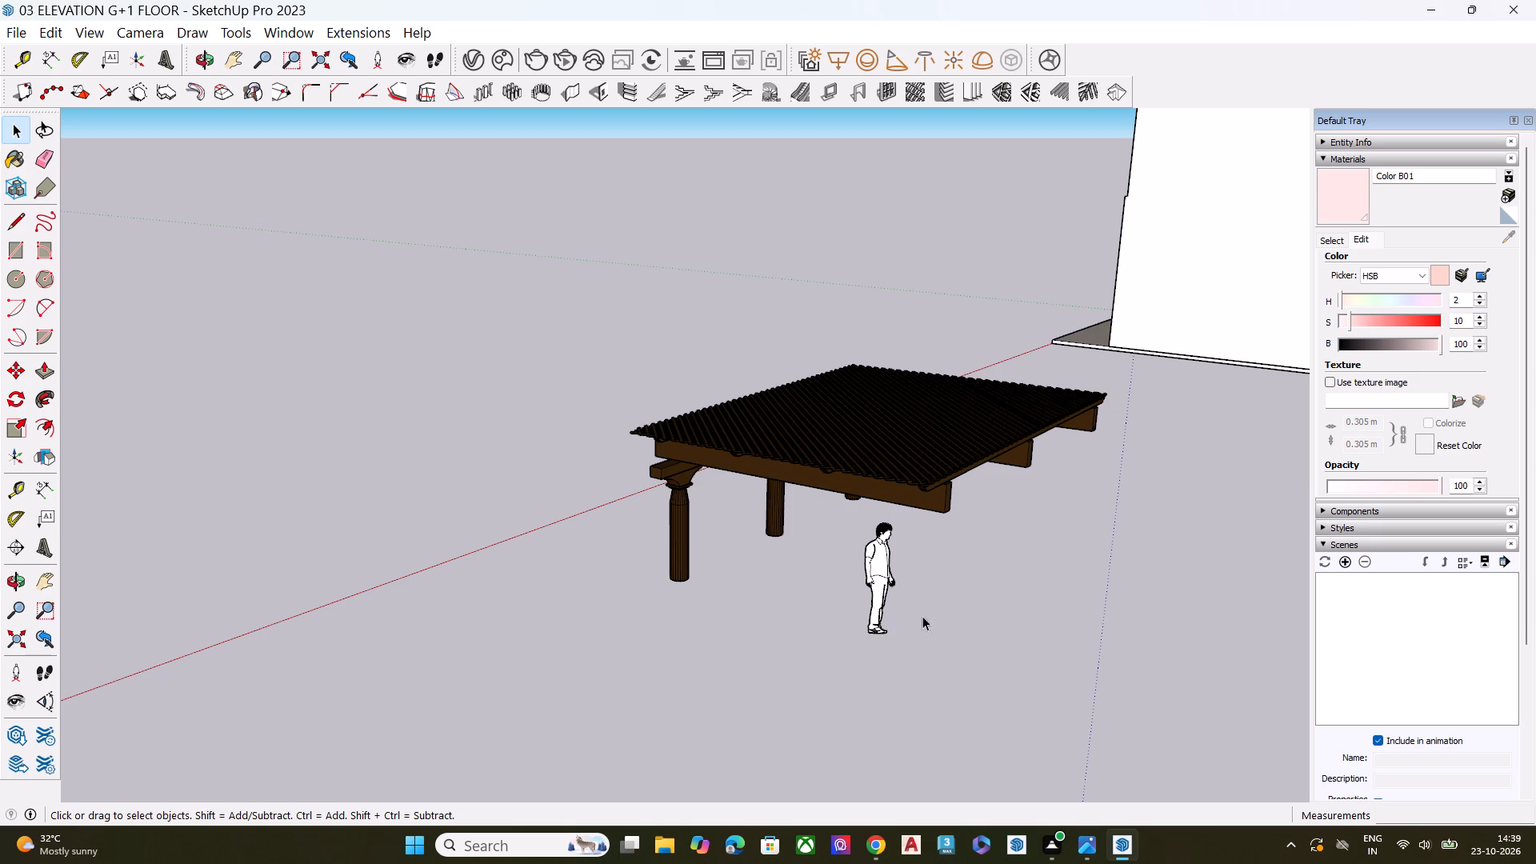
pyautogui.scroll(-5, 856, 468)
pyautogui.moveTo(875, 580); pyautogui.dragTo(958, 389, button='middle')
pyautogui.scroll(3, 953, 422)
pyautogui.scroll(-1, 929, 463)
pyautogui.scroll(4, 929, 466)
pyautogui.click(869, 531)
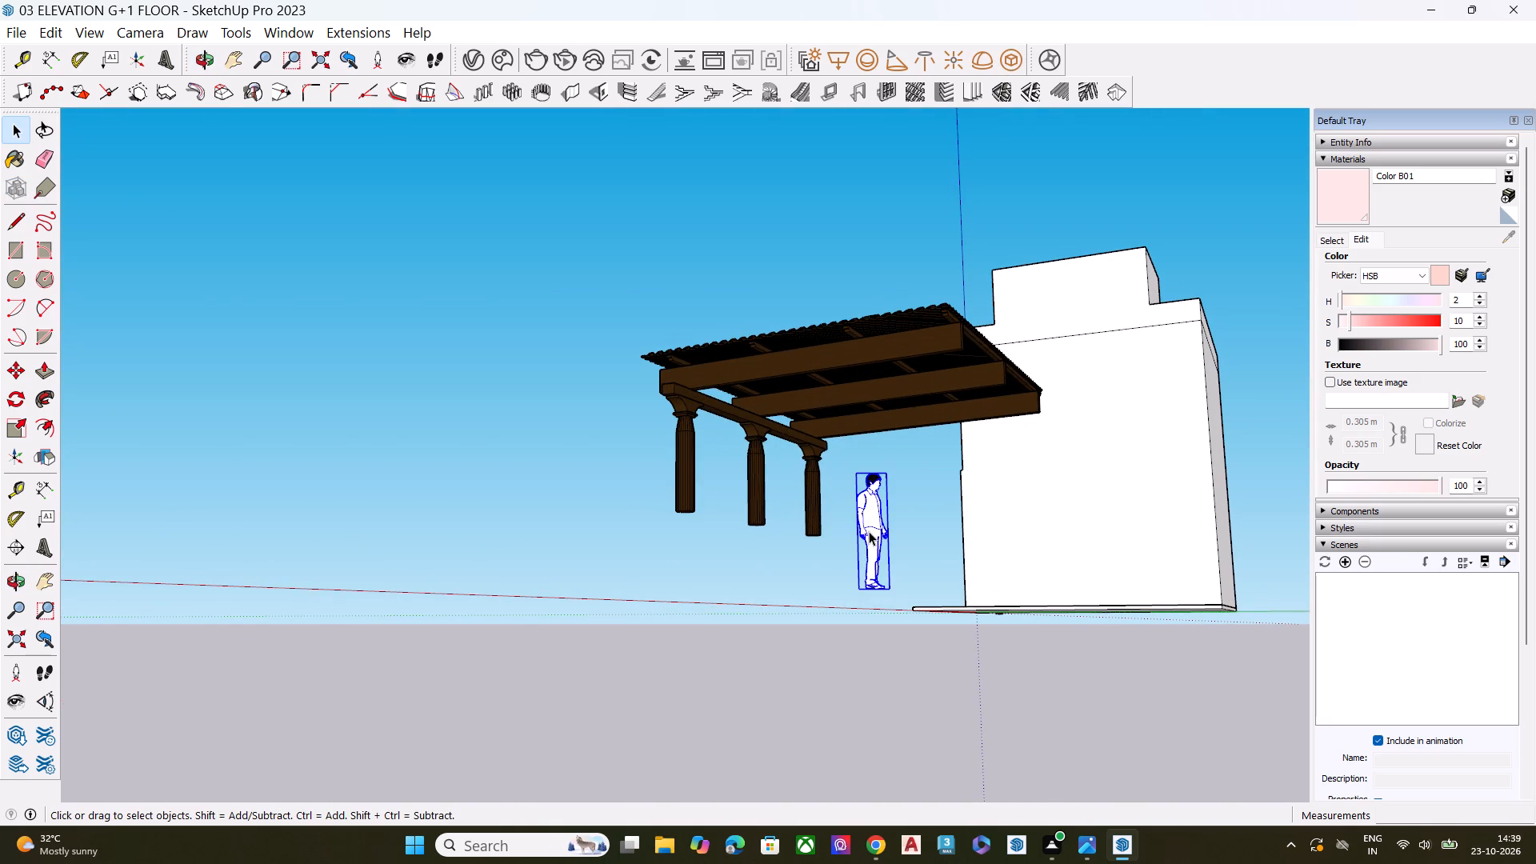
pyautogui.press('Delete')
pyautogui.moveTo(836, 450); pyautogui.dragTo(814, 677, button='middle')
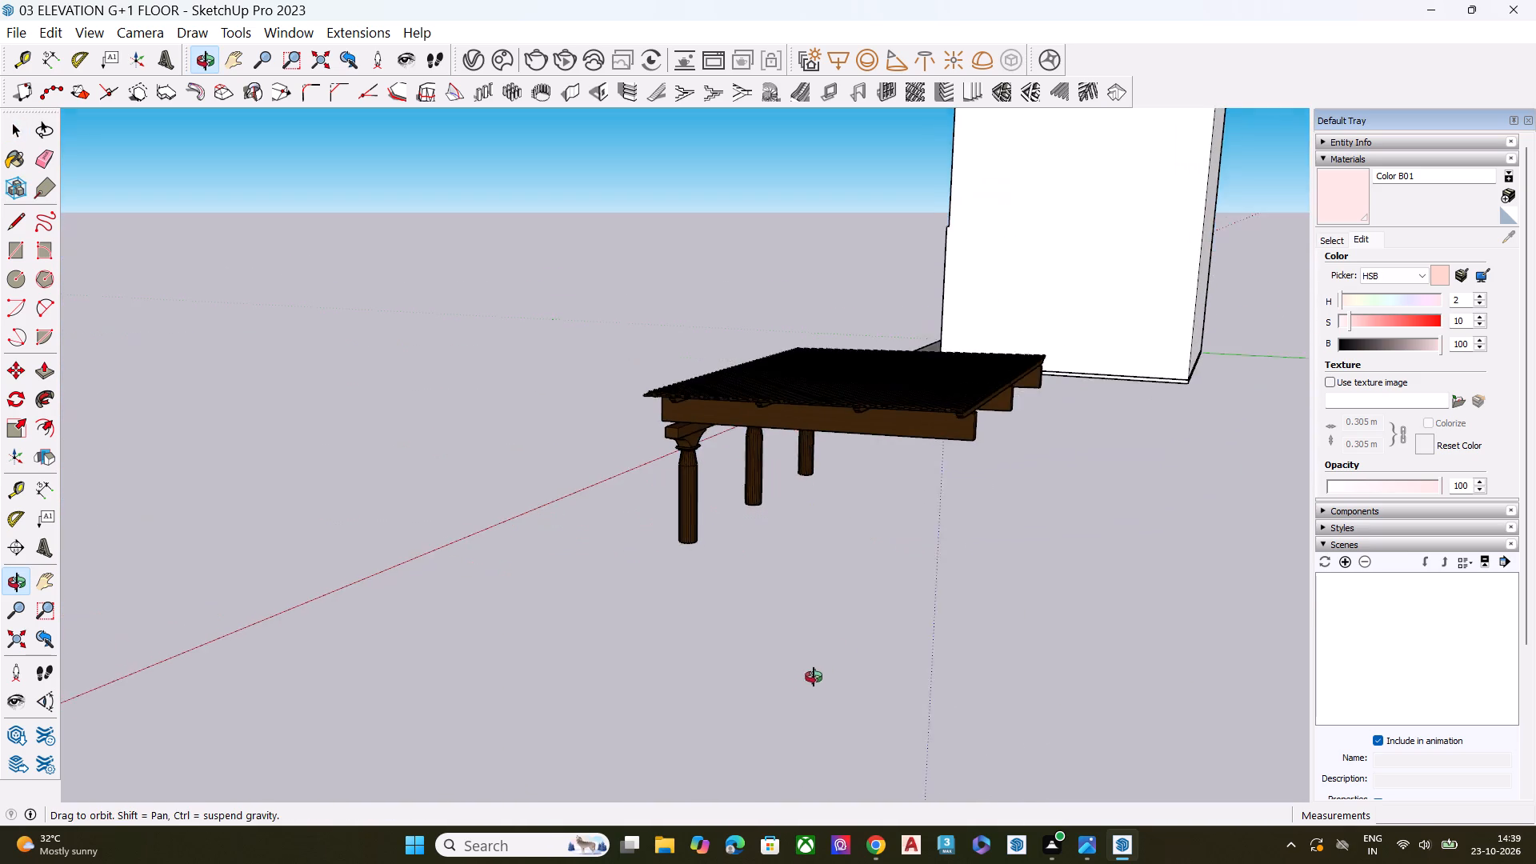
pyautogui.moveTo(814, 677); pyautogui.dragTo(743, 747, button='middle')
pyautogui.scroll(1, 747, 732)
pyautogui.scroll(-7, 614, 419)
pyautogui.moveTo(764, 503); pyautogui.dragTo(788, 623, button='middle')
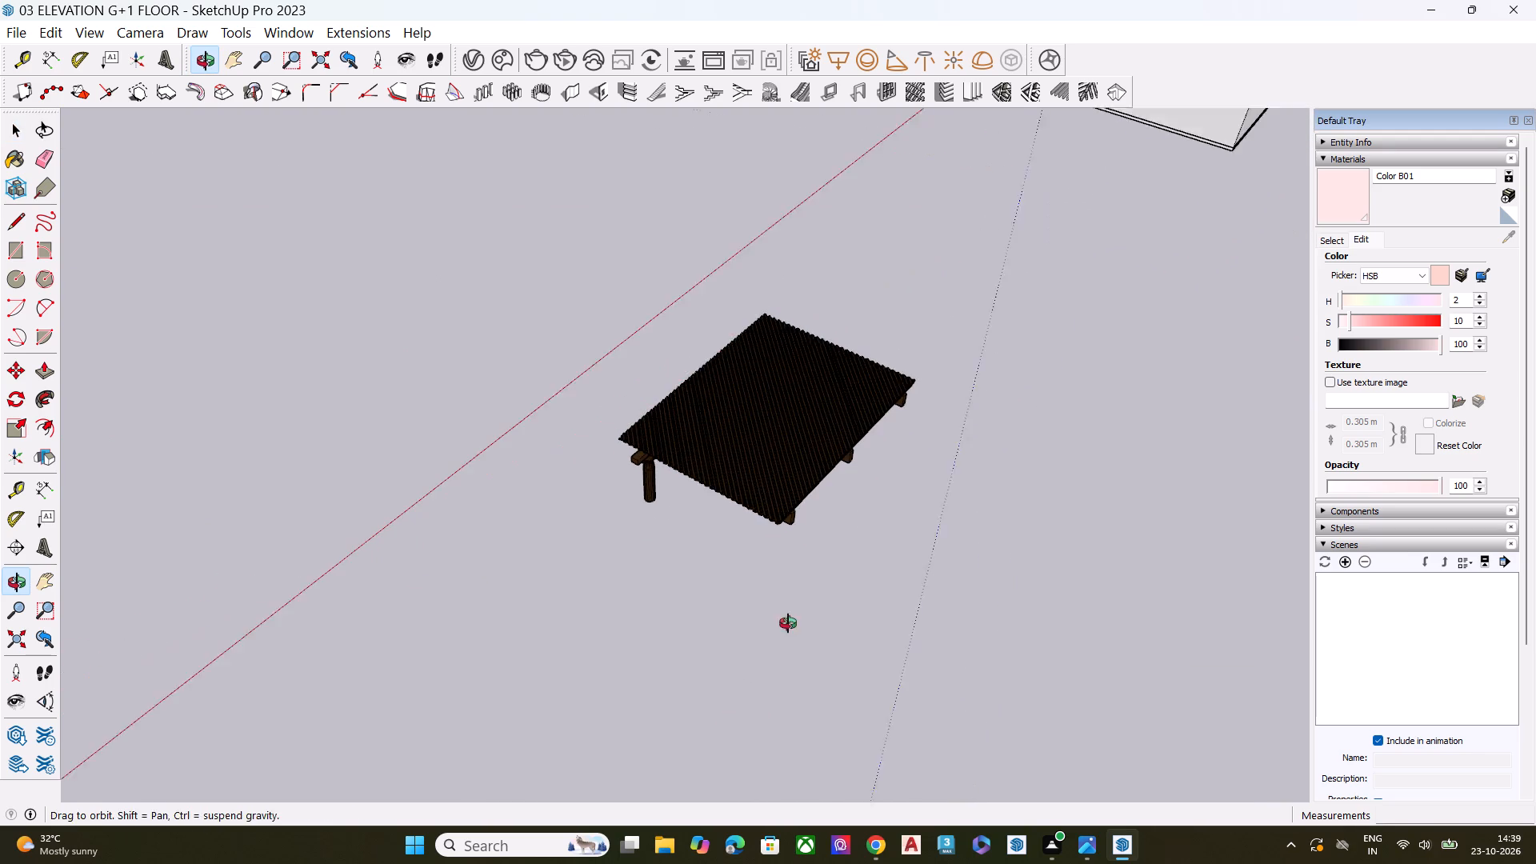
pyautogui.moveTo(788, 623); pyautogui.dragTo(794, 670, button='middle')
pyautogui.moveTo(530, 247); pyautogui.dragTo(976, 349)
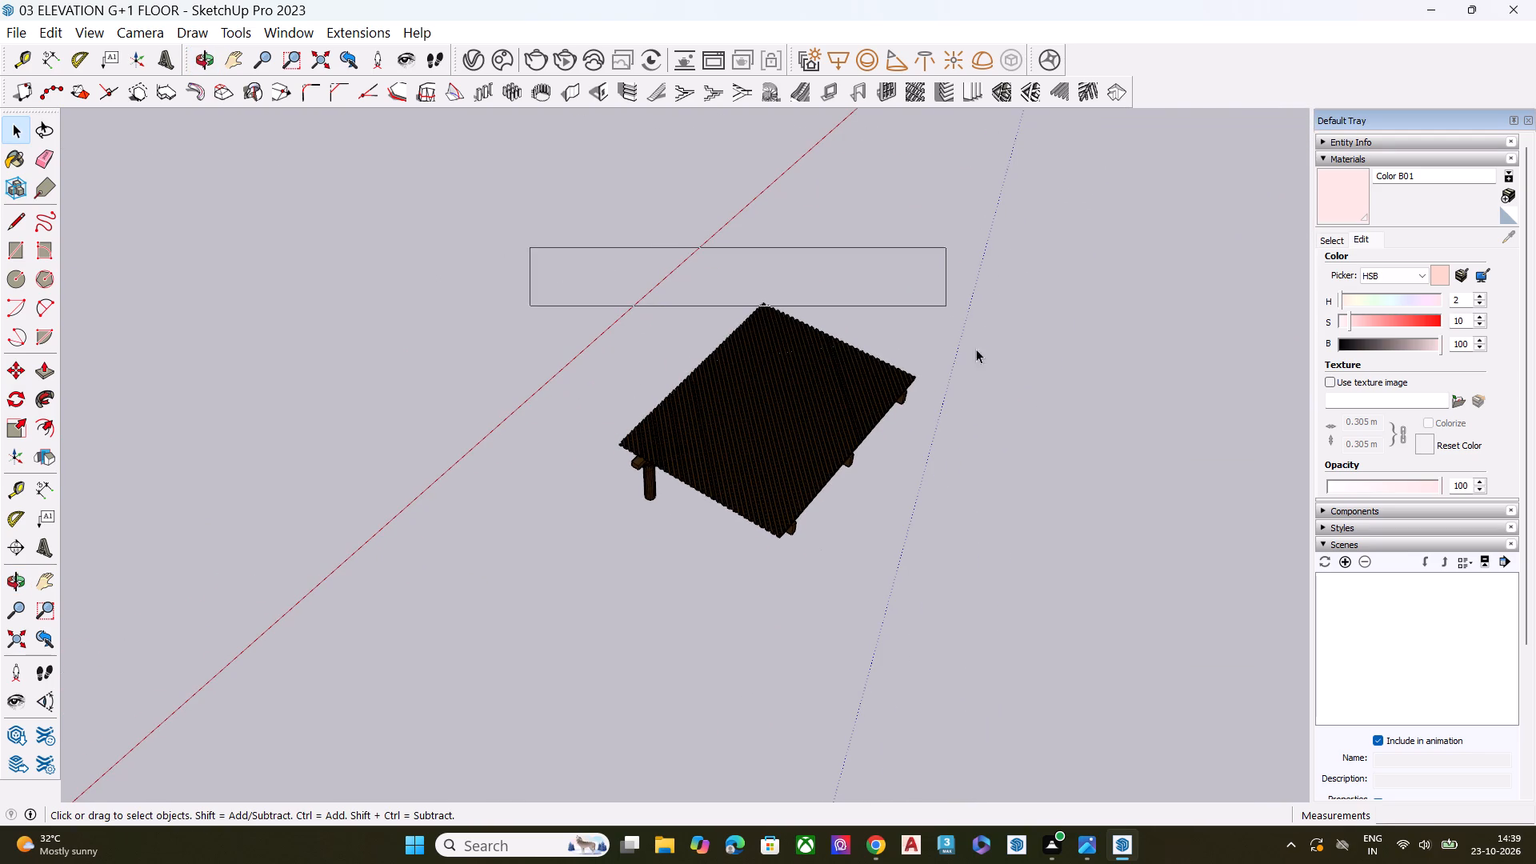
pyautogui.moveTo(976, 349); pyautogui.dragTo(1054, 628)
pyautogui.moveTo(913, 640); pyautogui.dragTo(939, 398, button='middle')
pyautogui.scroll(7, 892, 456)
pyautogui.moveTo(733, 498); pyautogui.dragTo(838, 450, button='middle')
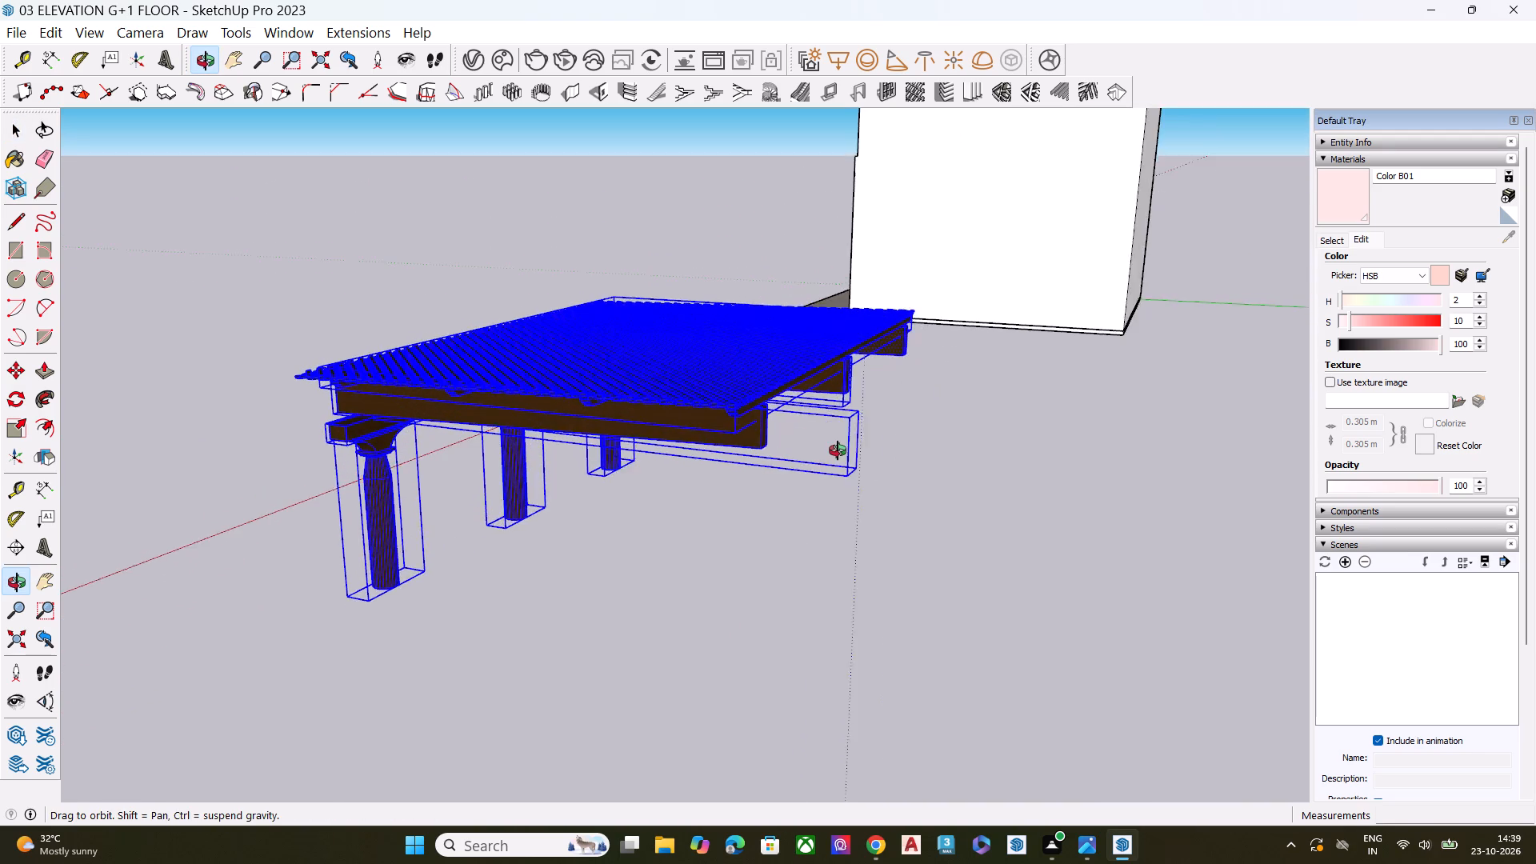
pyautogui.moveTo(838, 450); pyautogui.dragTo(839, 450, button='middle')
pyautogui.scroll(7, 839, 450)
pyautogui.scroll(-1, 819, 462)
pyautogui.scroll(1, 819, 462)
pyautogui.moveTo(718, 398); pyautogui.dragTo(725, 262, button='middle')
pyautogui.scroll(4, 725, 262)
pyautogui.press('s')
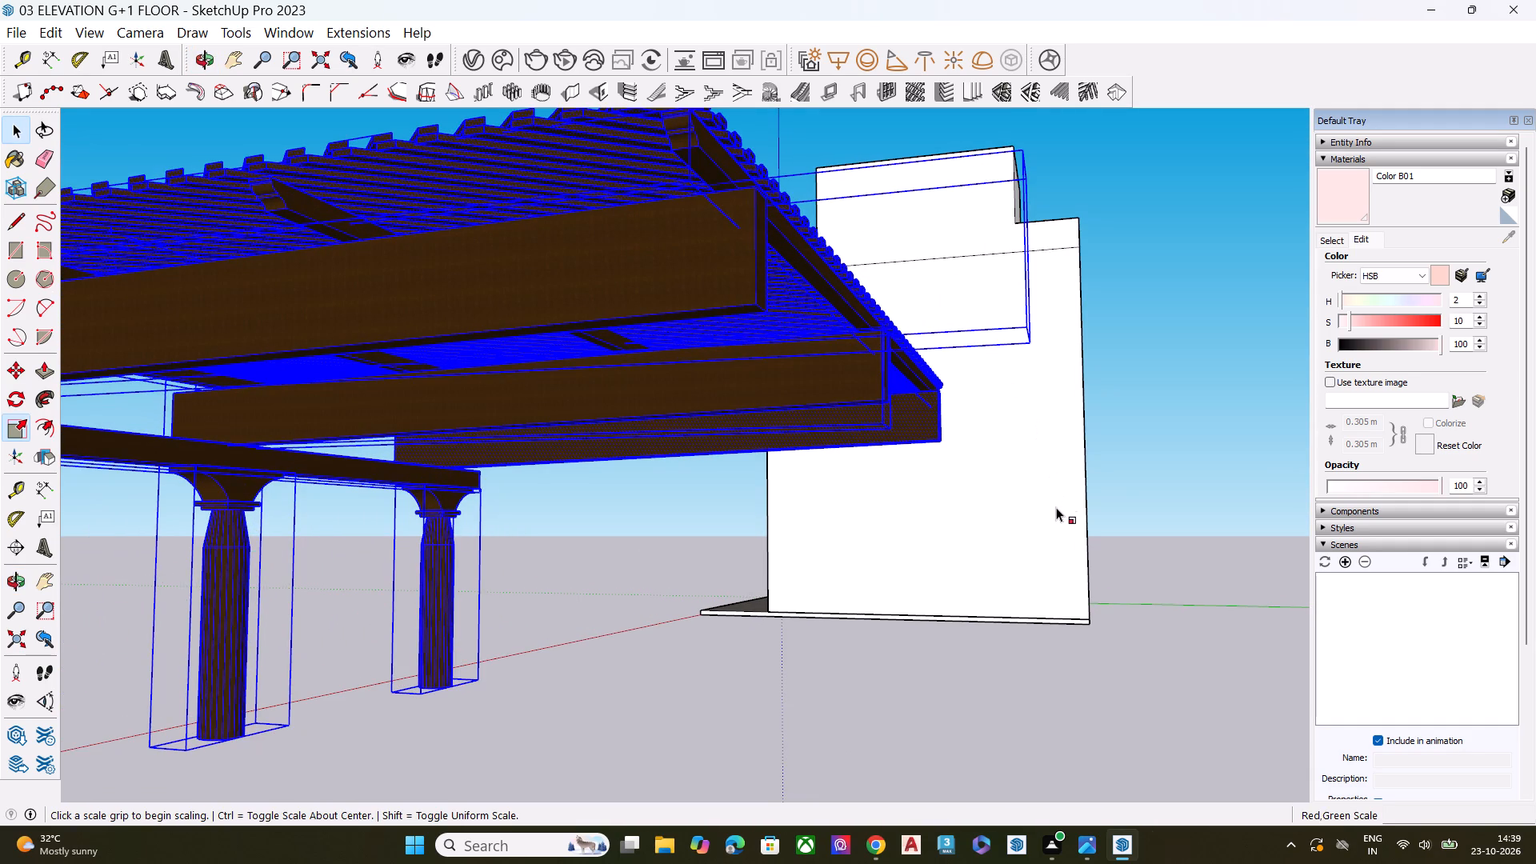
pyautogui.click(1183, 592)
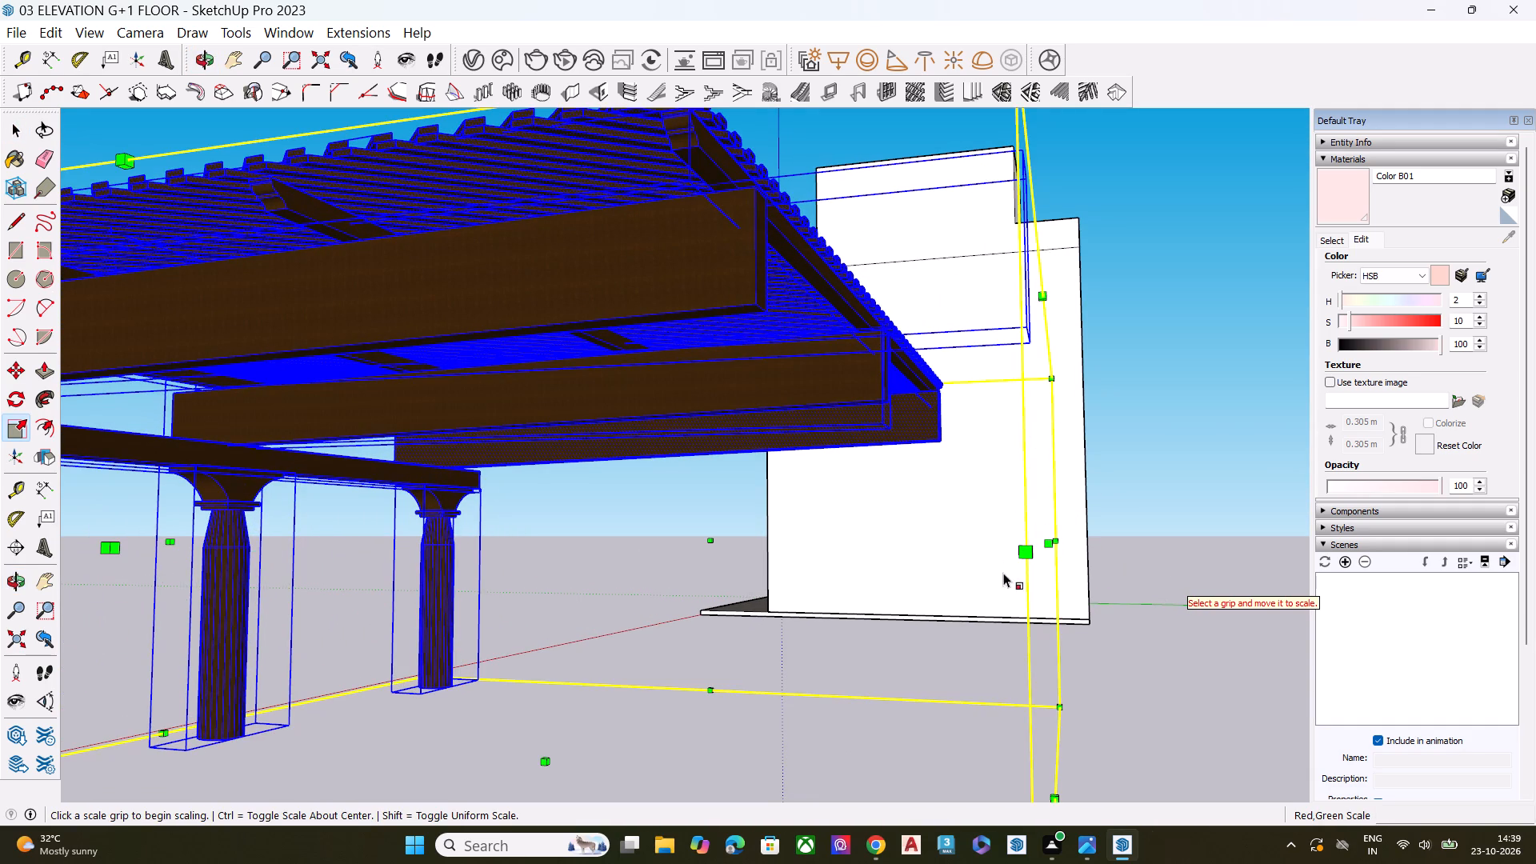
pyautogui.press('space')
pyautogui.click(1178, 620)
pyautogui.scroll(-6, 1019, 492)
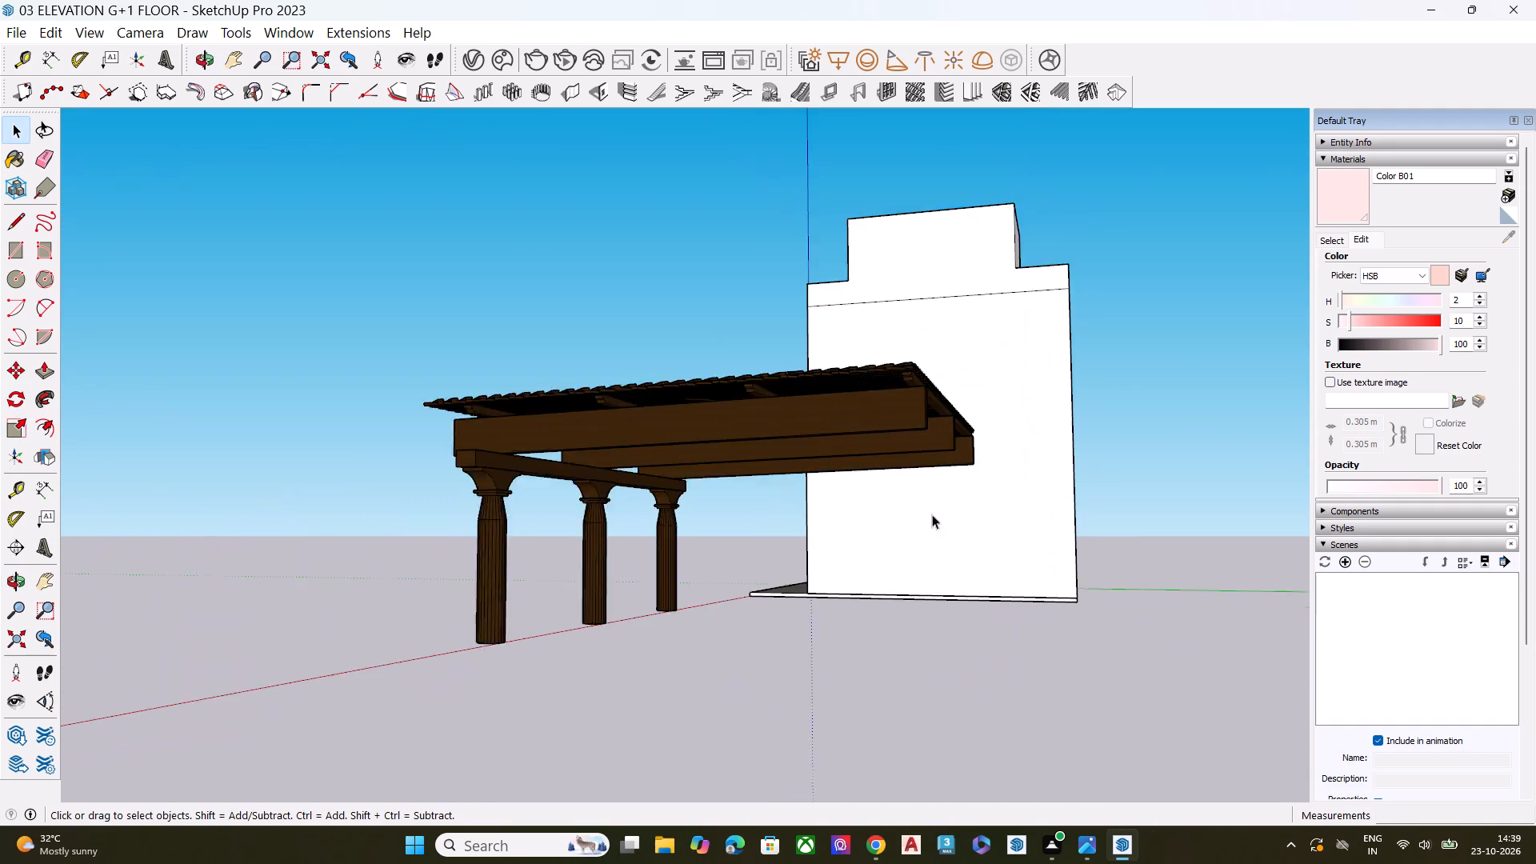
# Select the entire pergola, including its slatted roof, beams and columns, and make it a single group.
pyautogui.moveTo(876, 502); pyautogui.dragTo(1182, 660, button='middle')
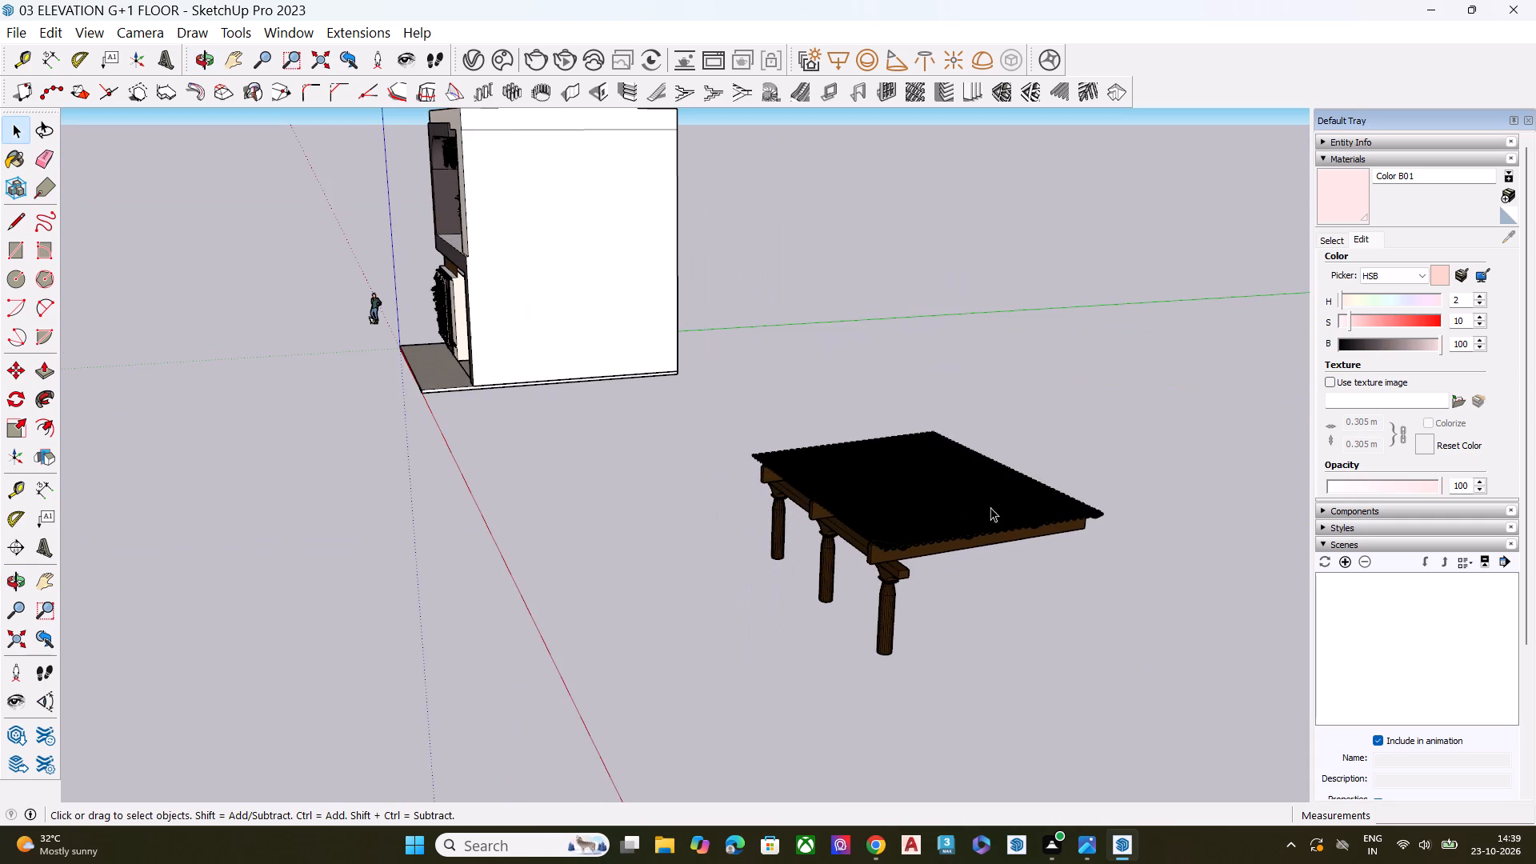
pyautogui.scroll(-2, 989, 475)
pyautogui.moveTo(750, 420); pyautogui.dragTo(1093, 470)
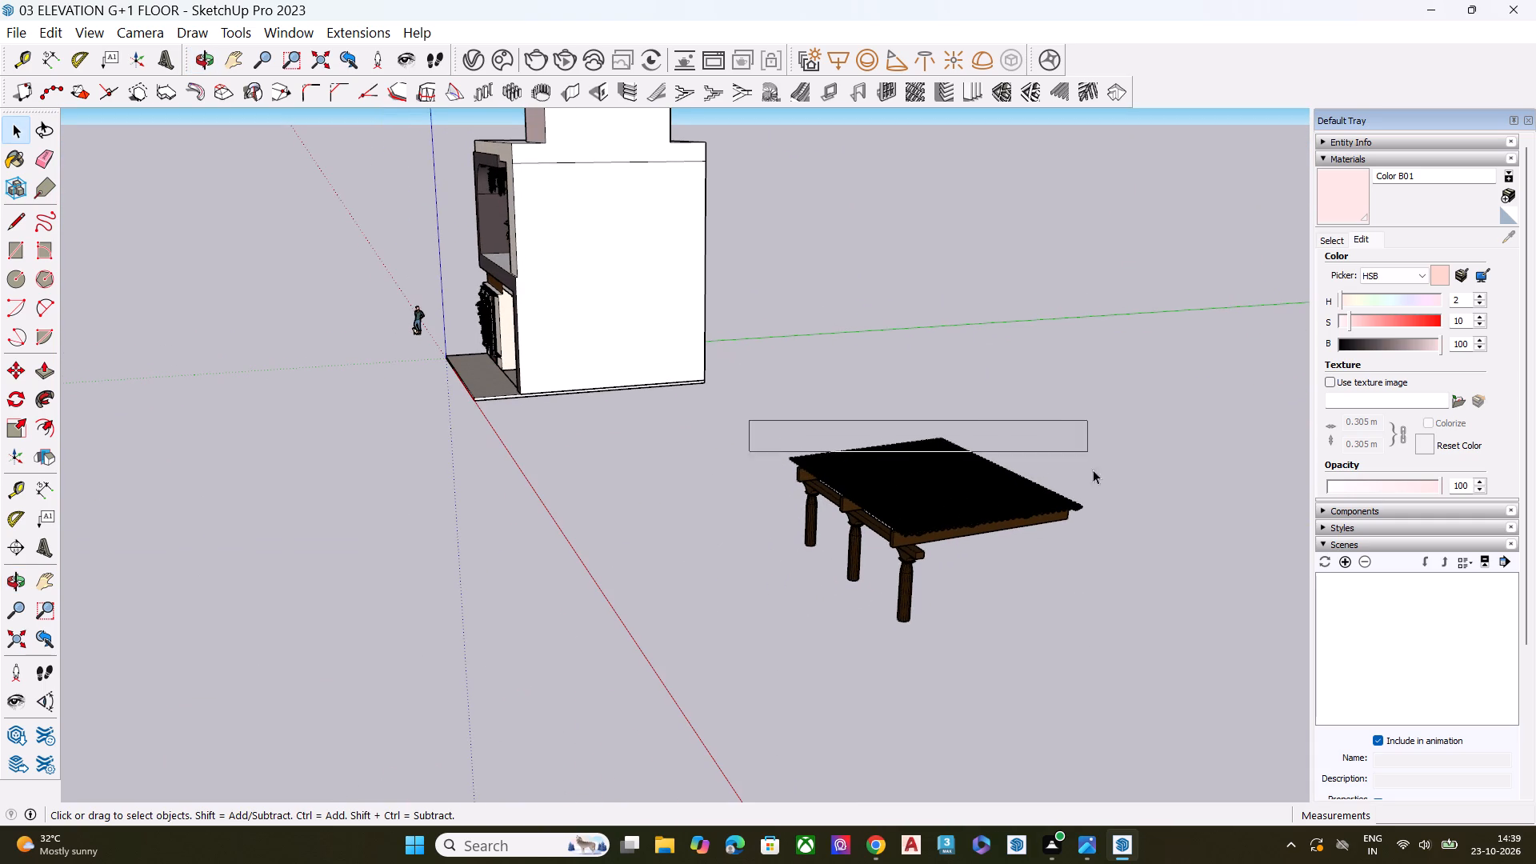
pyautogui.moveTo(1093, 470); pyautogui.dragTo(1147, 670)
pyautogui.moveTo(1137, 662); pyautogui.dragTo(1081, 587, button='middle')
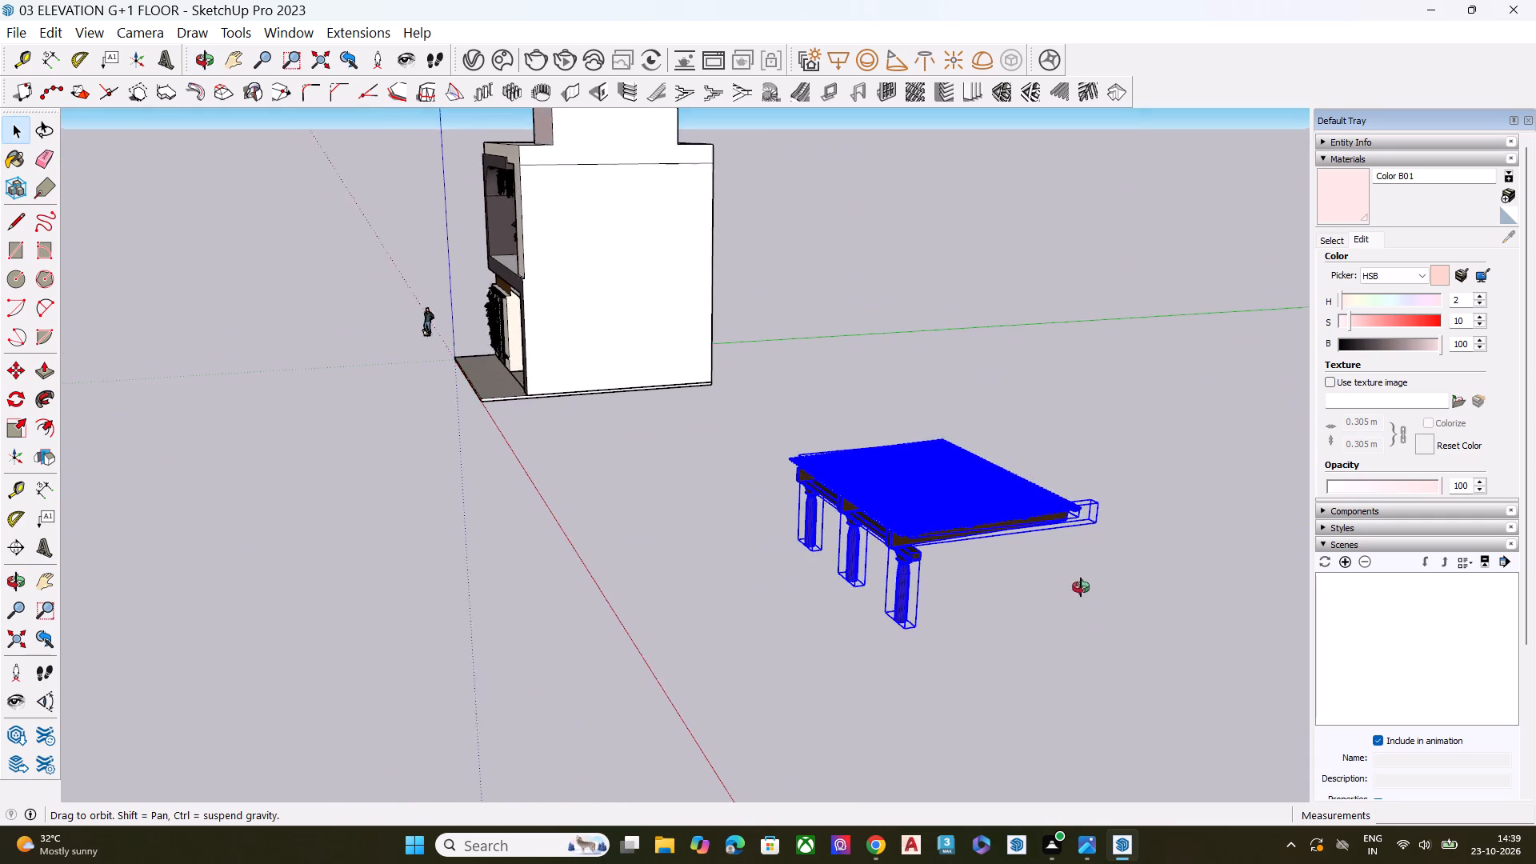
pyautogui.moveTo(1081, 587); pyautogui.dragTo(1064, 542, button='middle')
pyautogui.scroll(6, 1061, 525)
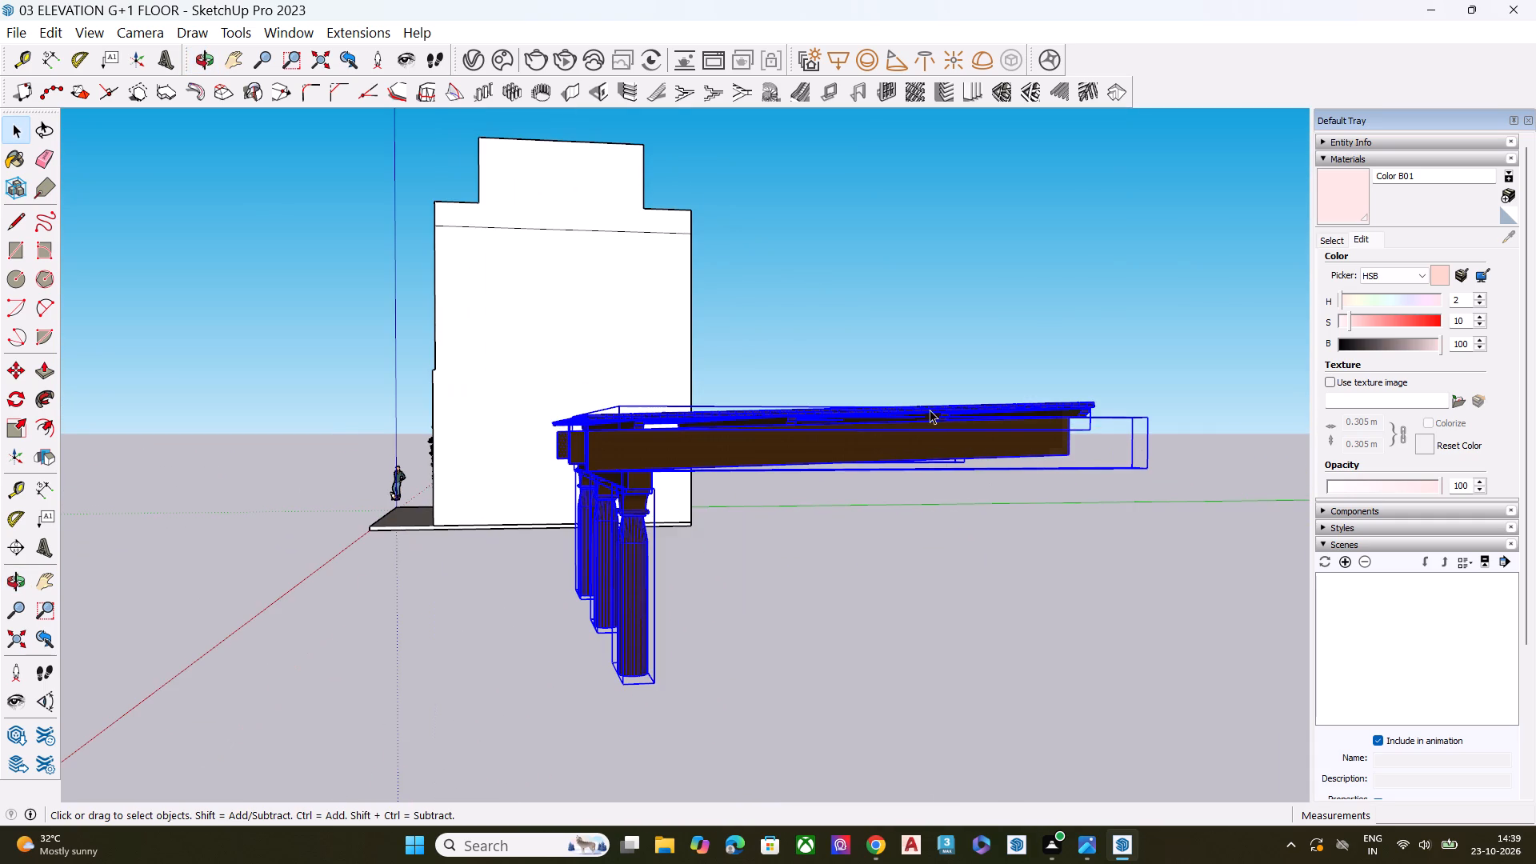
pyautogui.rightClick(930, 410)
pyautogui.click(819, 434)
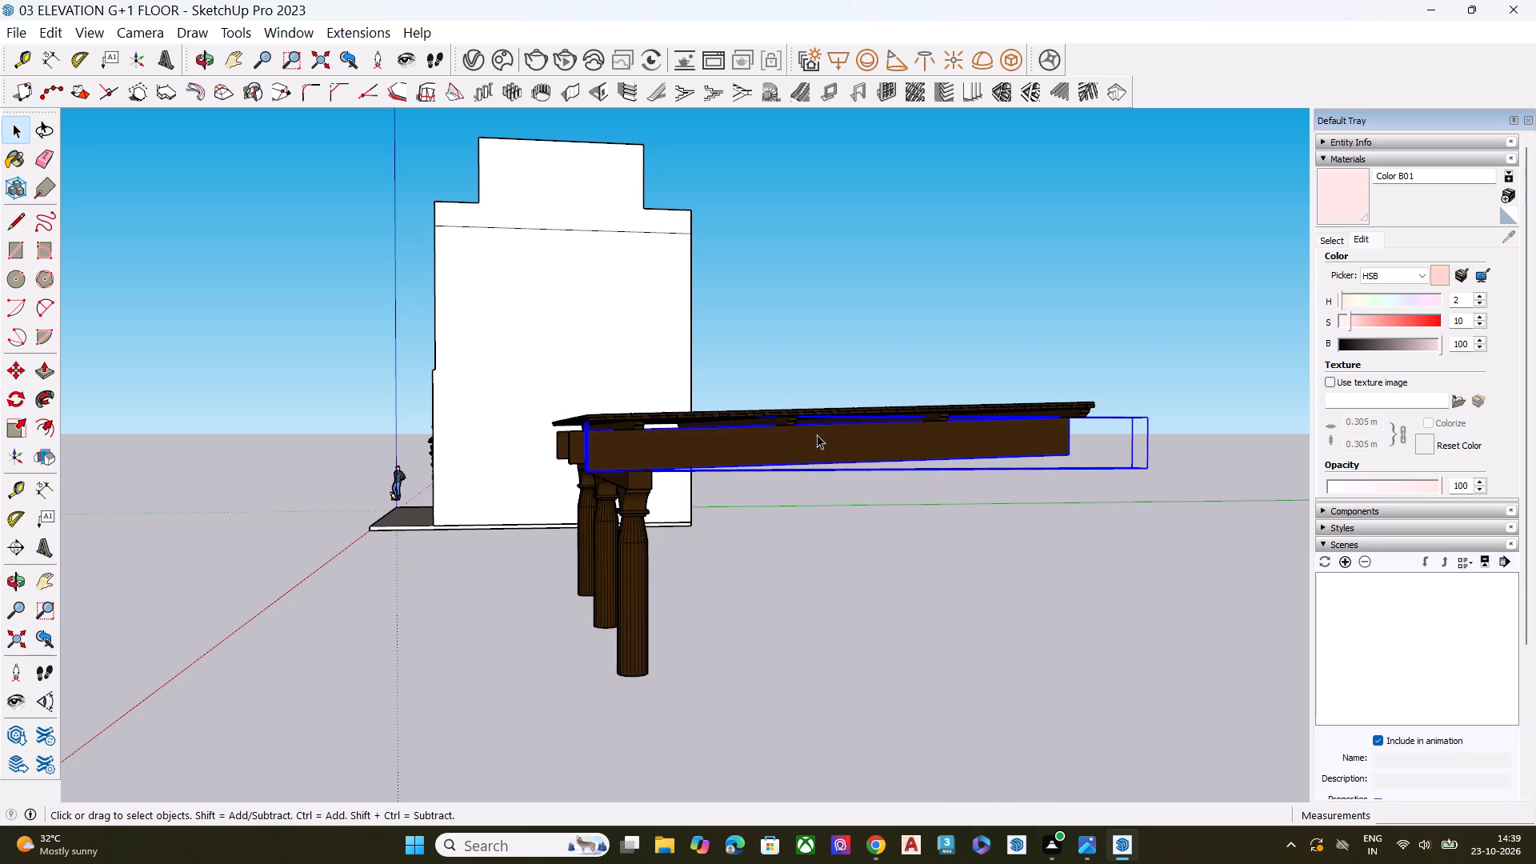
pyautogui.scroll(-5, 902, 449)
pyautogui.moveTo(914, 470); pyautogui.dragTo(952, 663, button='middle')
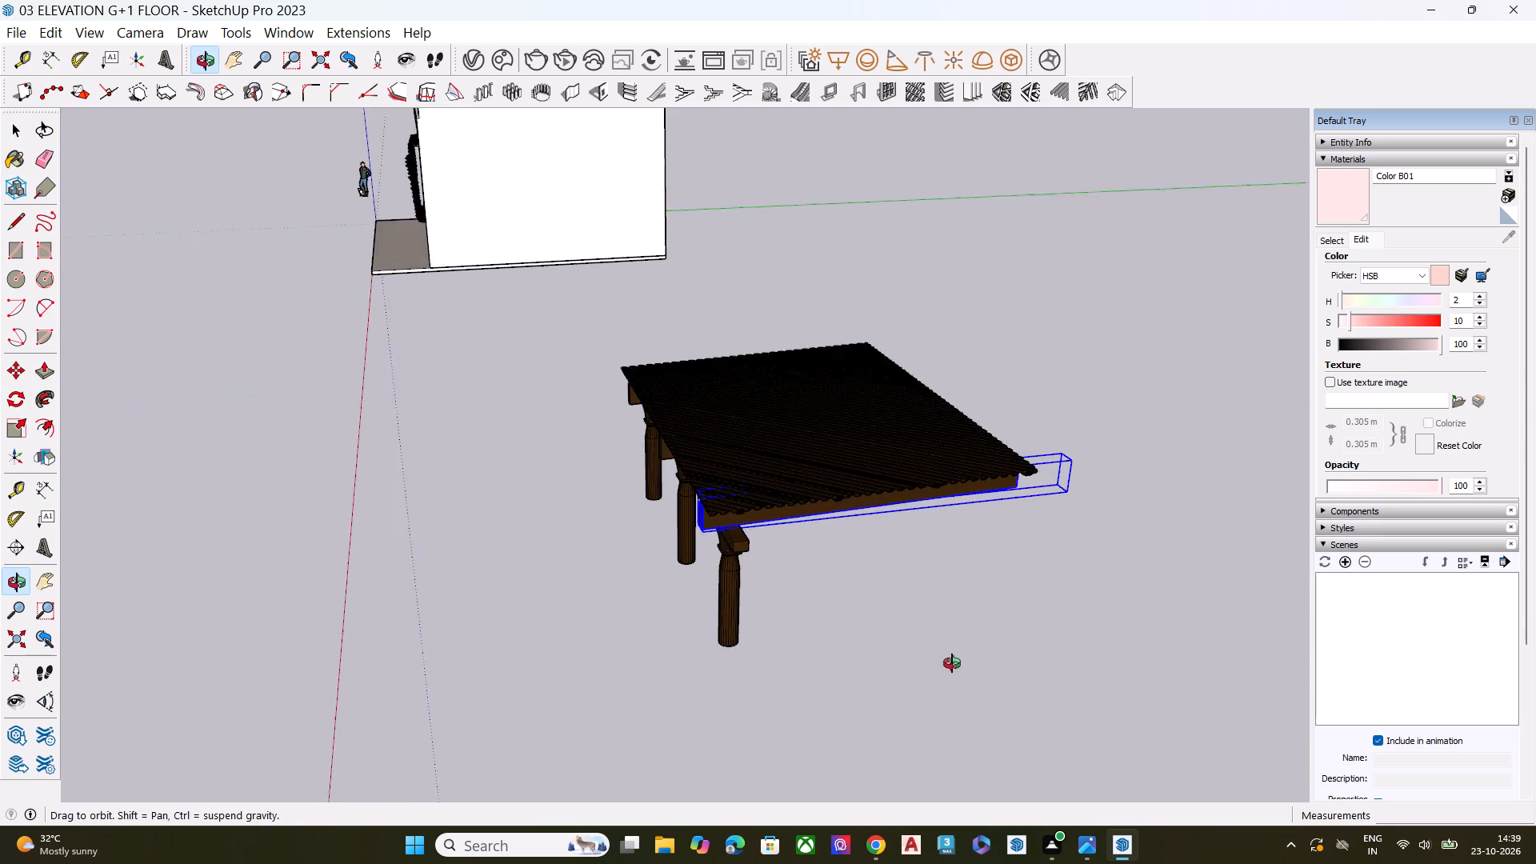
pyautogui.moveTo(952, 663); pyautogui.dragTo(964, 692, button='middle')
pyautogui.moveTo(513, 310); pyautogui.dragTo(1206, 710)
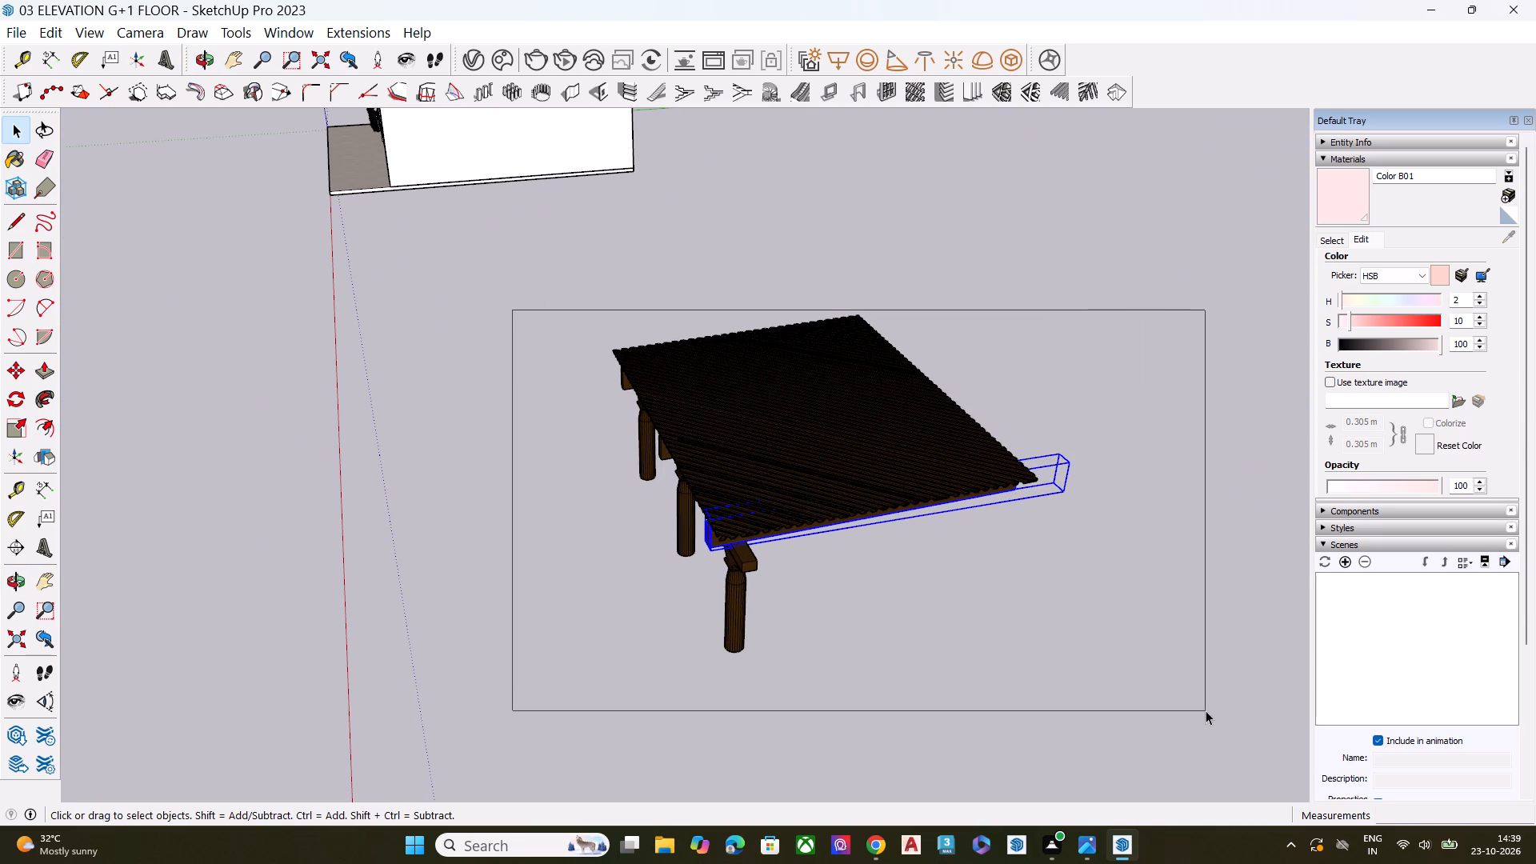
pyautogui.moveTo(481, 303); pyautogui.dragTo(1266, 712)
pyautogui.rightClick(846, 442)
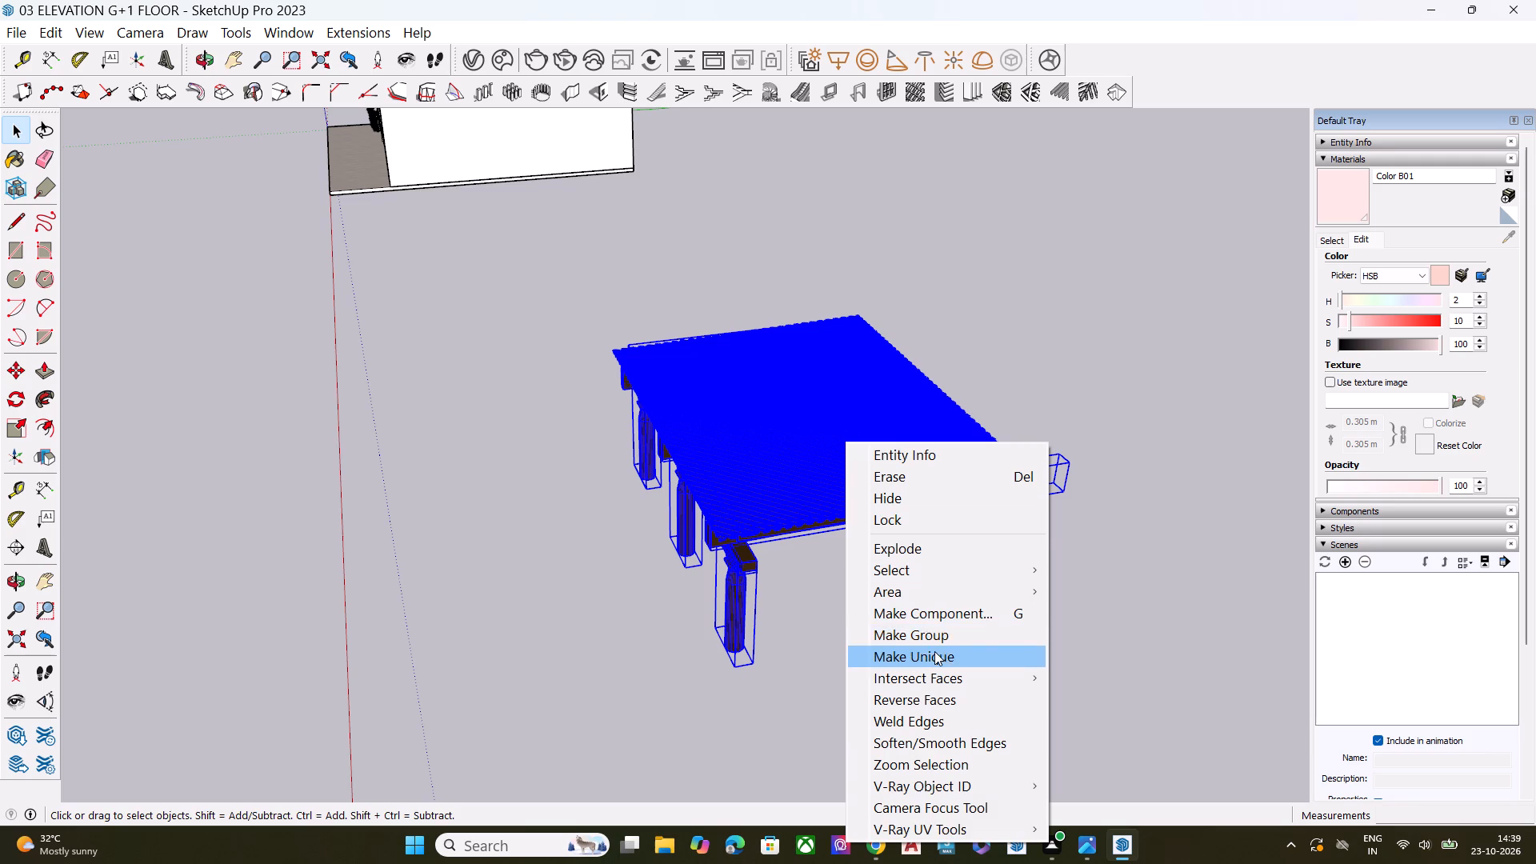
pyautogui.click(942, 638)
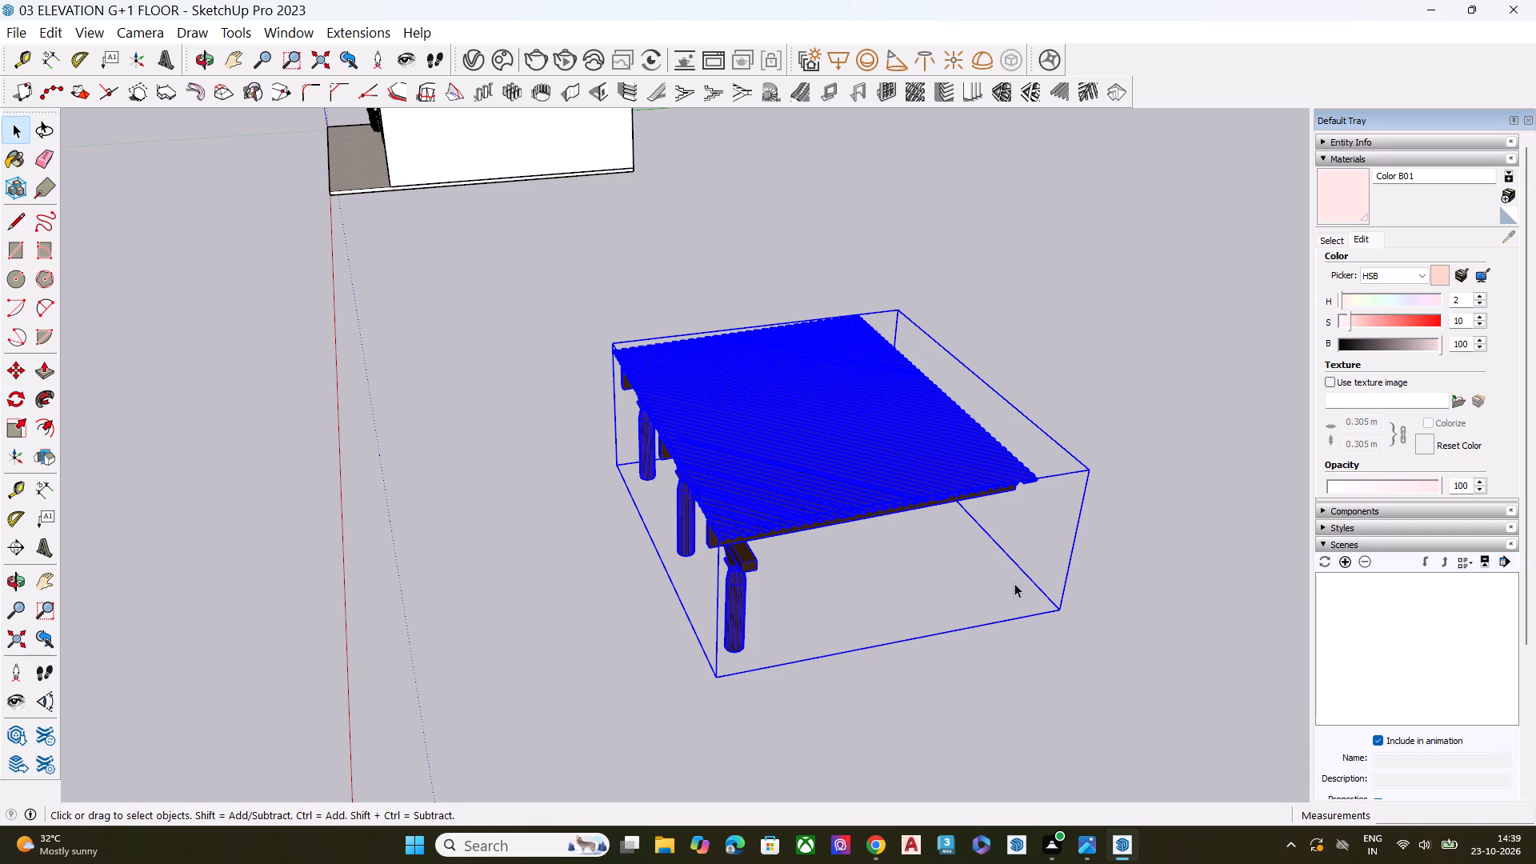
# Move the pergola group by its roof-level bounding corner onto the inner edge of the dark frame column at the ground-floor entrance.
pyautogui.press('m')
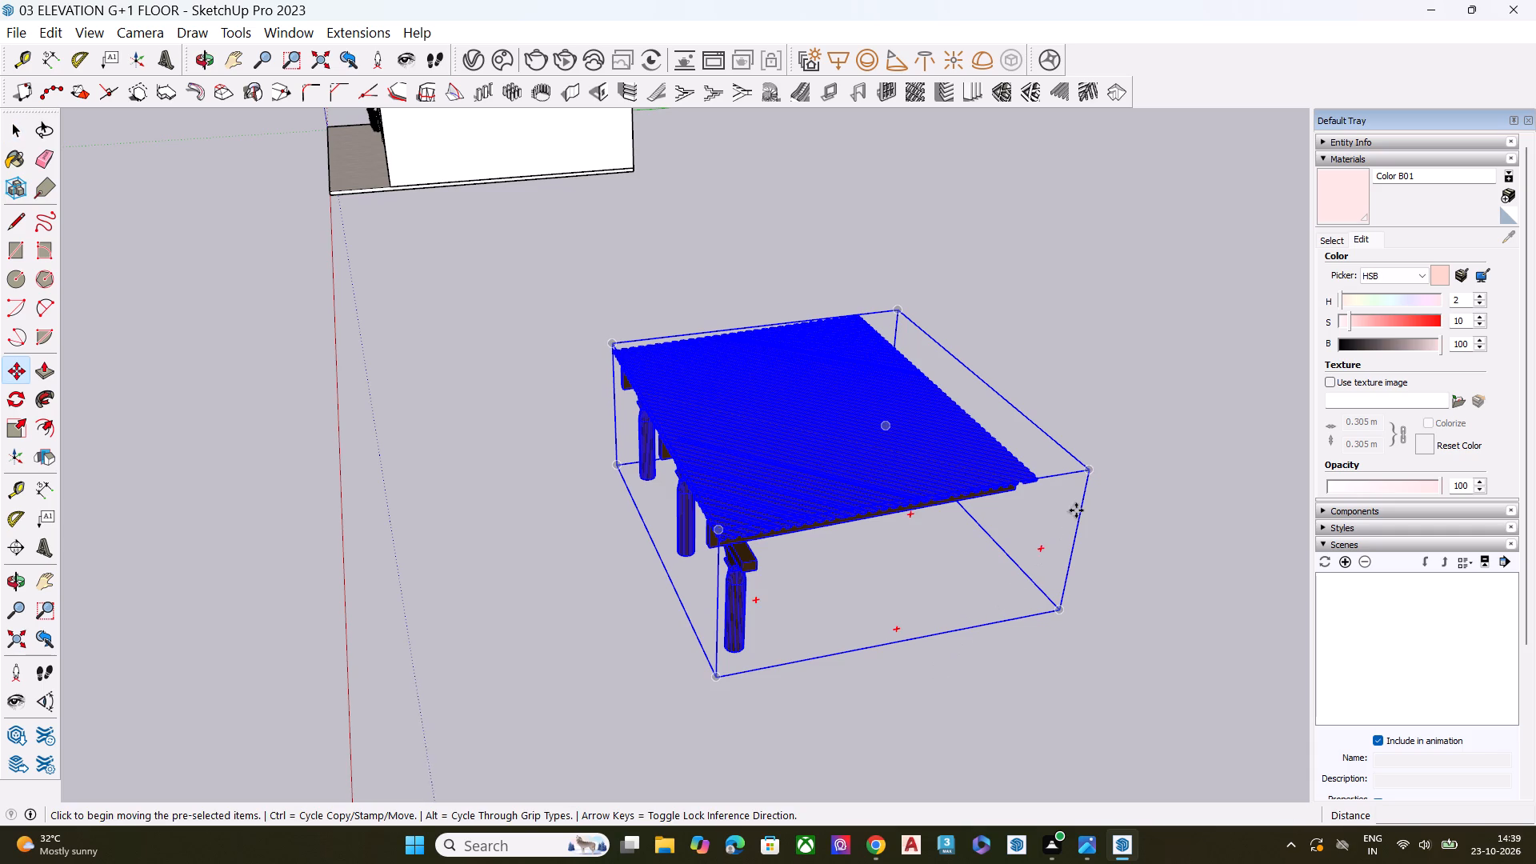
pyautogui.click(1086, 472)
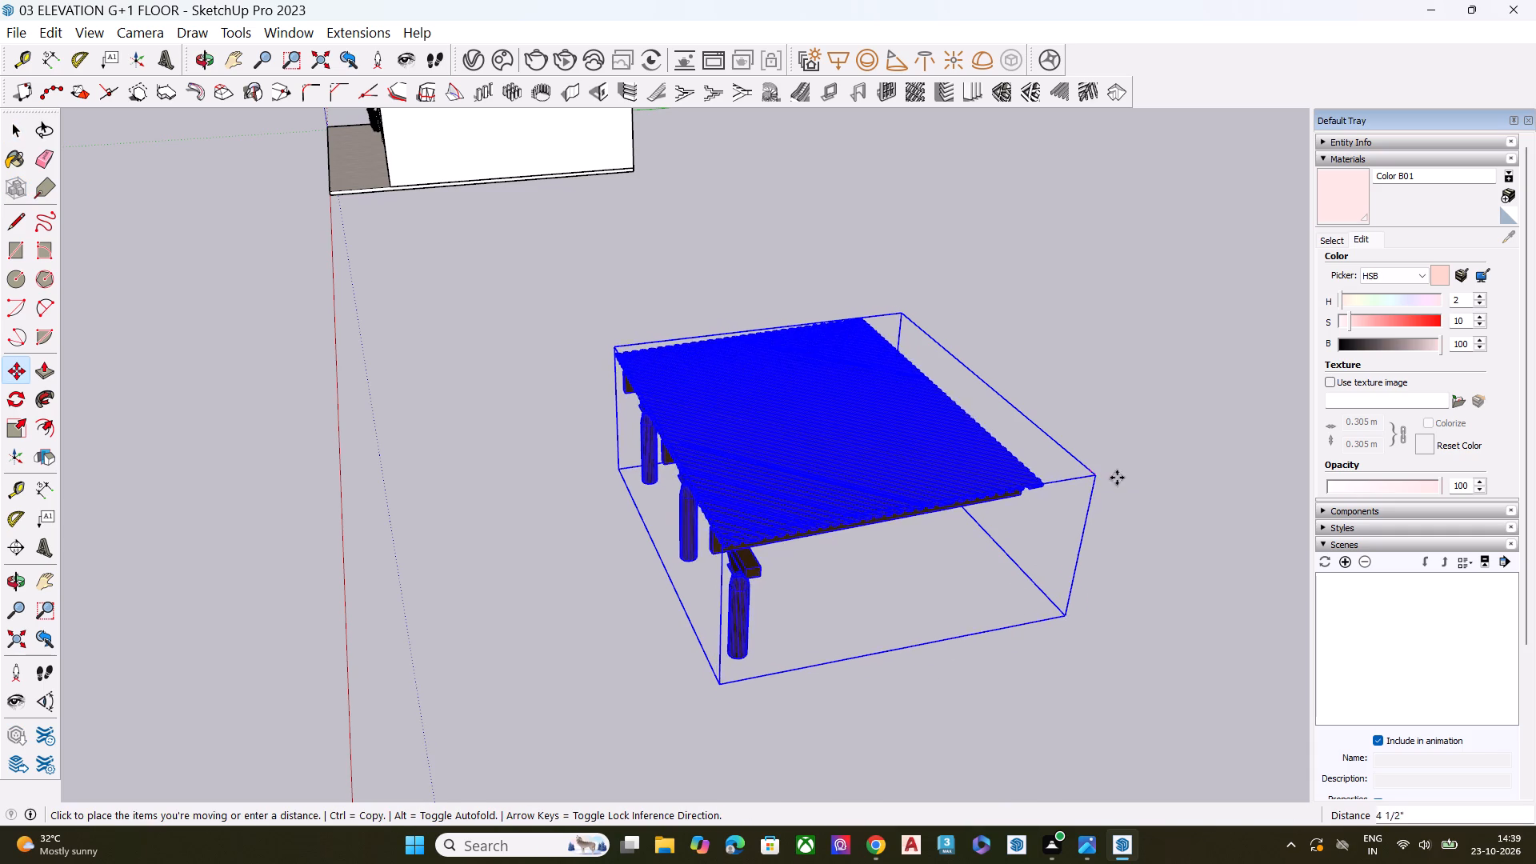
pyautogui.scroll(-7, 1093, 491)
pyautogui.scroll(-6, 1065, 644)
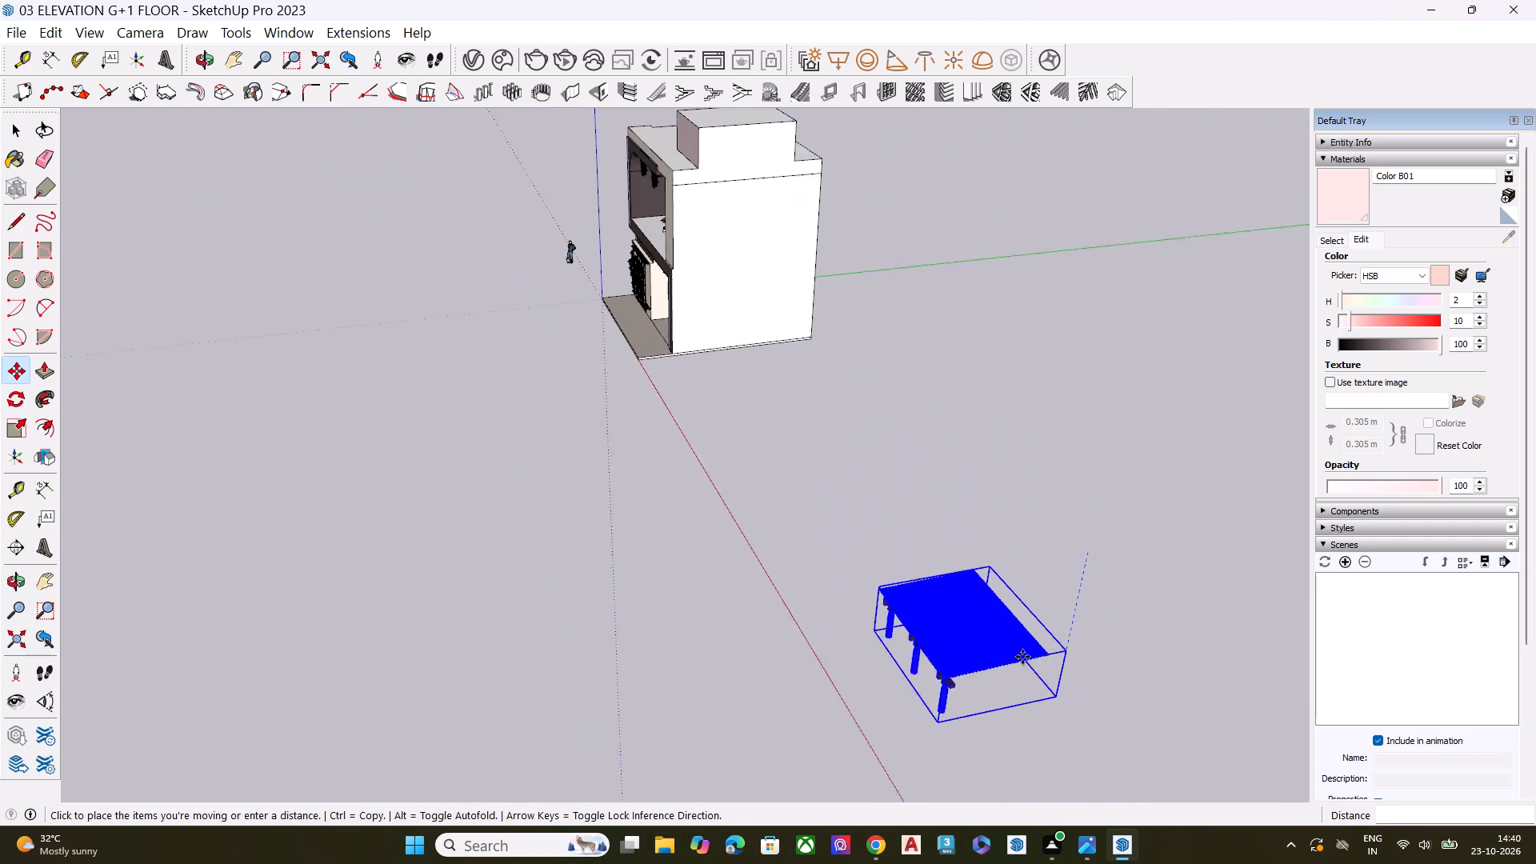
pyautogui.scroll(8, 850, 387)
pyautogui.moveTo(641, 298); pyautogui.dragTo(816, 178, button='middle')
pyautogui.scroll(8, 771, 202)
pyautogui.moveTo(649, 326); pyautogui.dragTo(759, 233, button='middle')
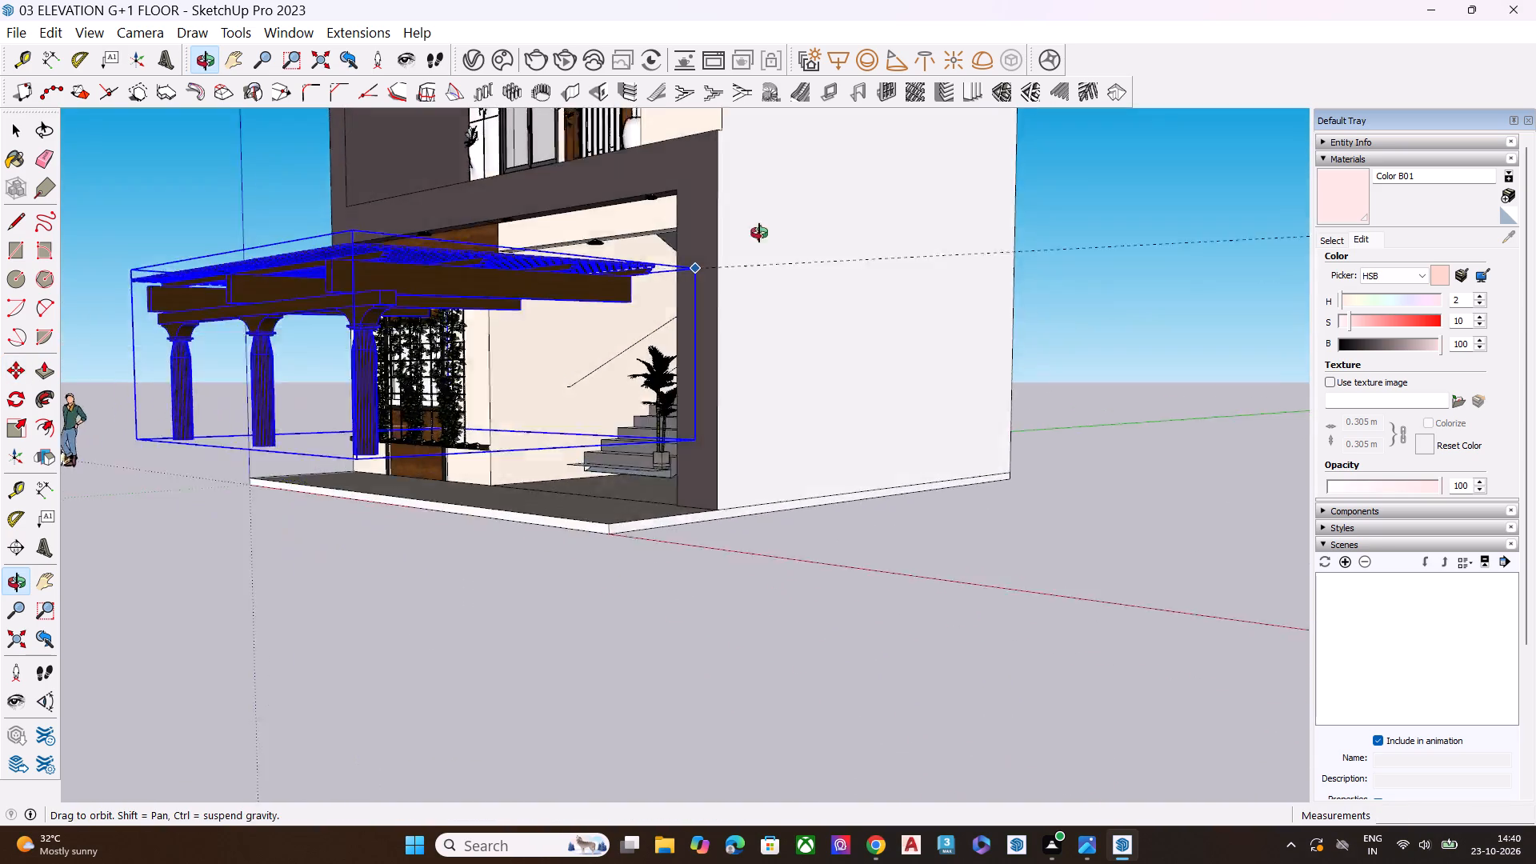
pyautogui.moveTo(759, 233); pyautogui.dragTo(770, 231, button='middle')
pyautogui.scroll(5, 770, 235)
pyautogui.scroll(-1, 731, 289)
pyautogui.scroll(3, 735, 295)
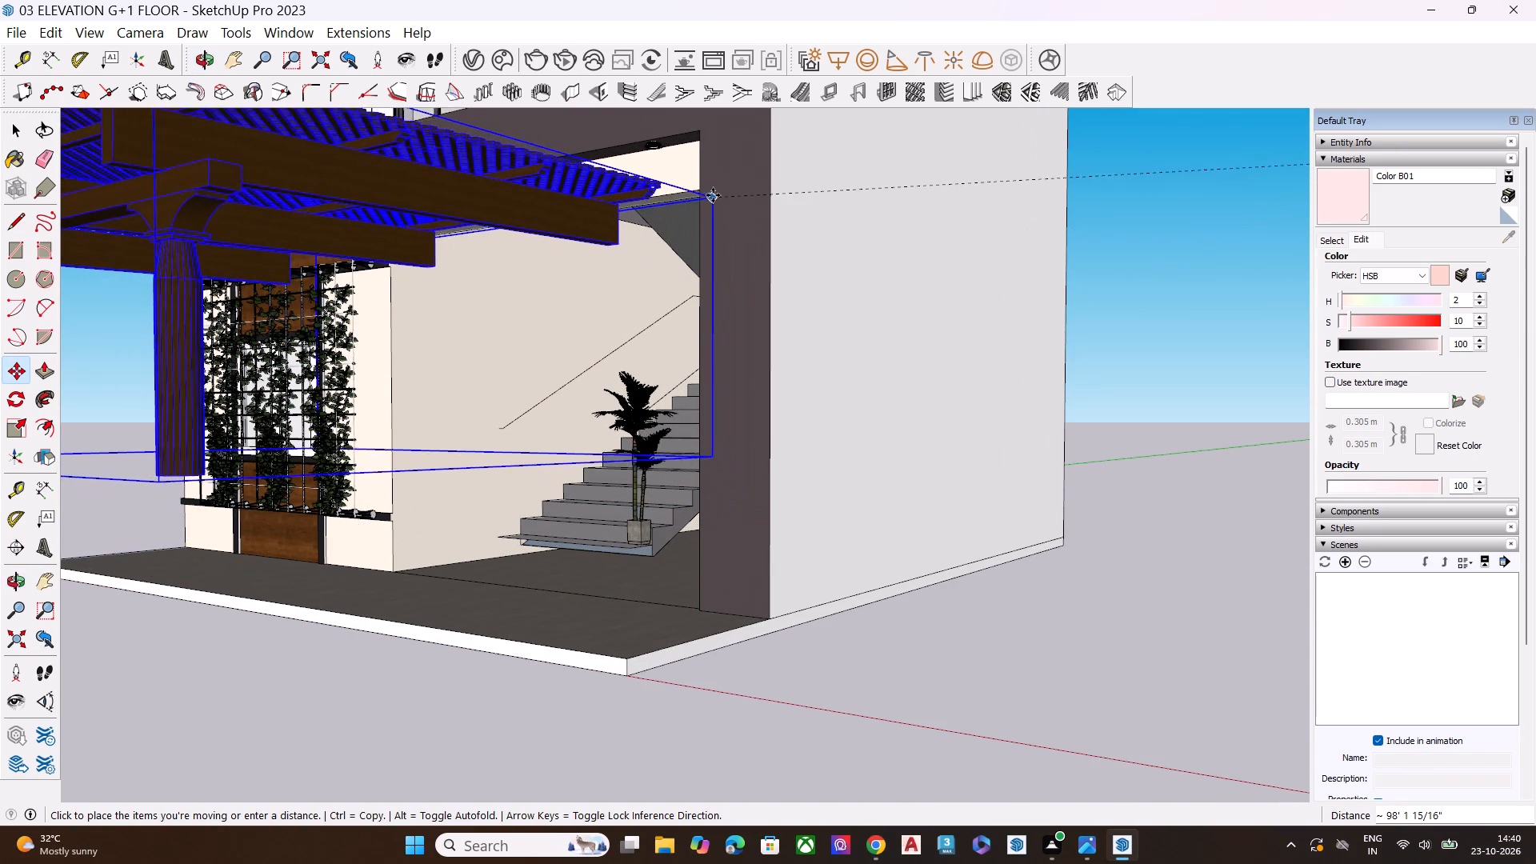
pyautogui.click(699, 186)
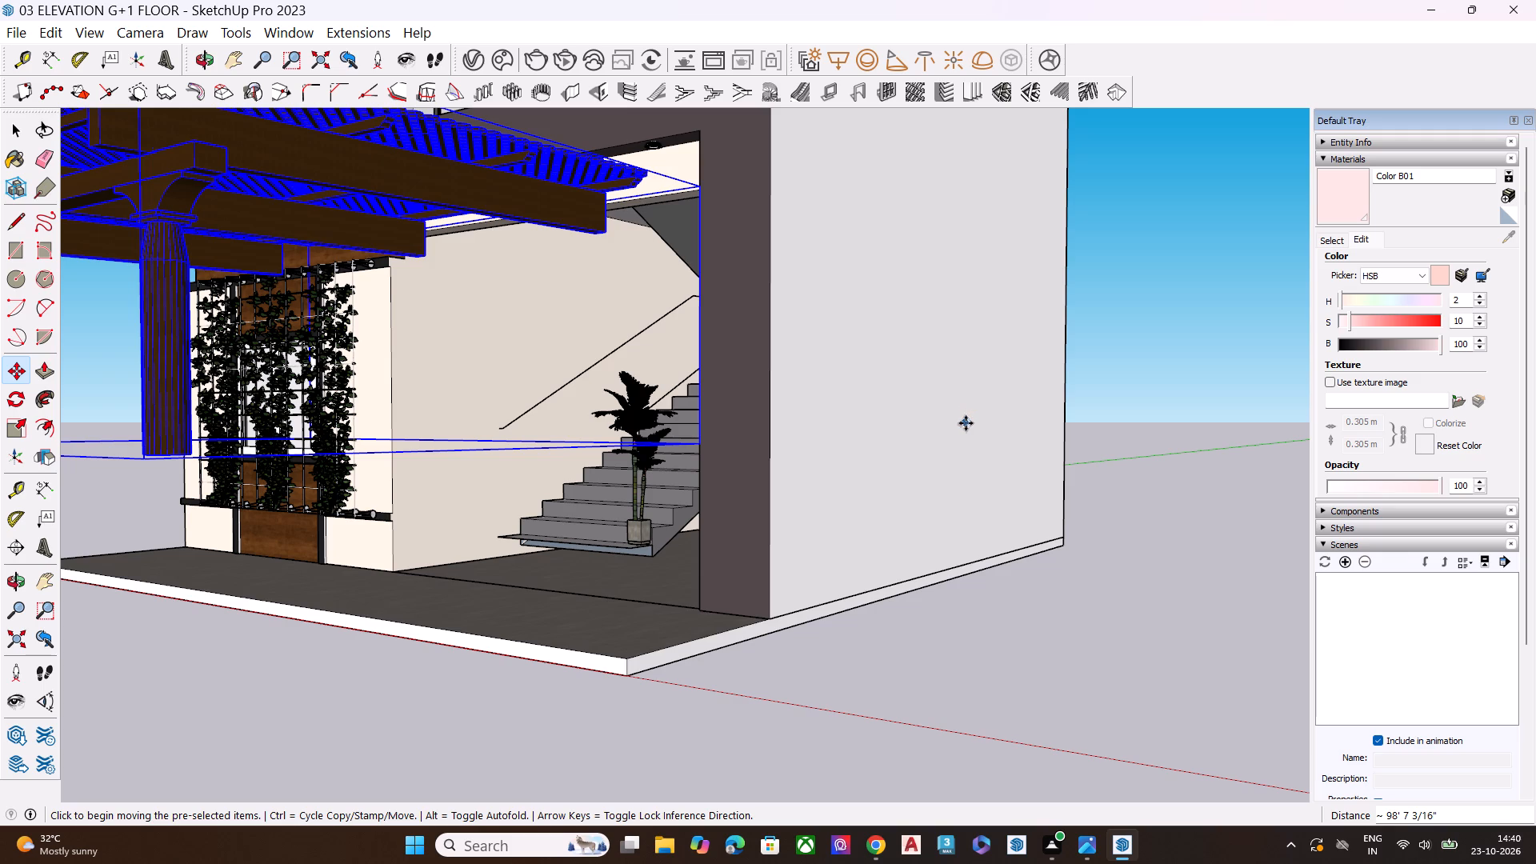
# Scale the pergola group down along the red axis to narrow it across the entrance opening, and deselect it.
pyautogui.moveTo(940, 408); pyautogui.dragTo(1286, 575, button='middle')
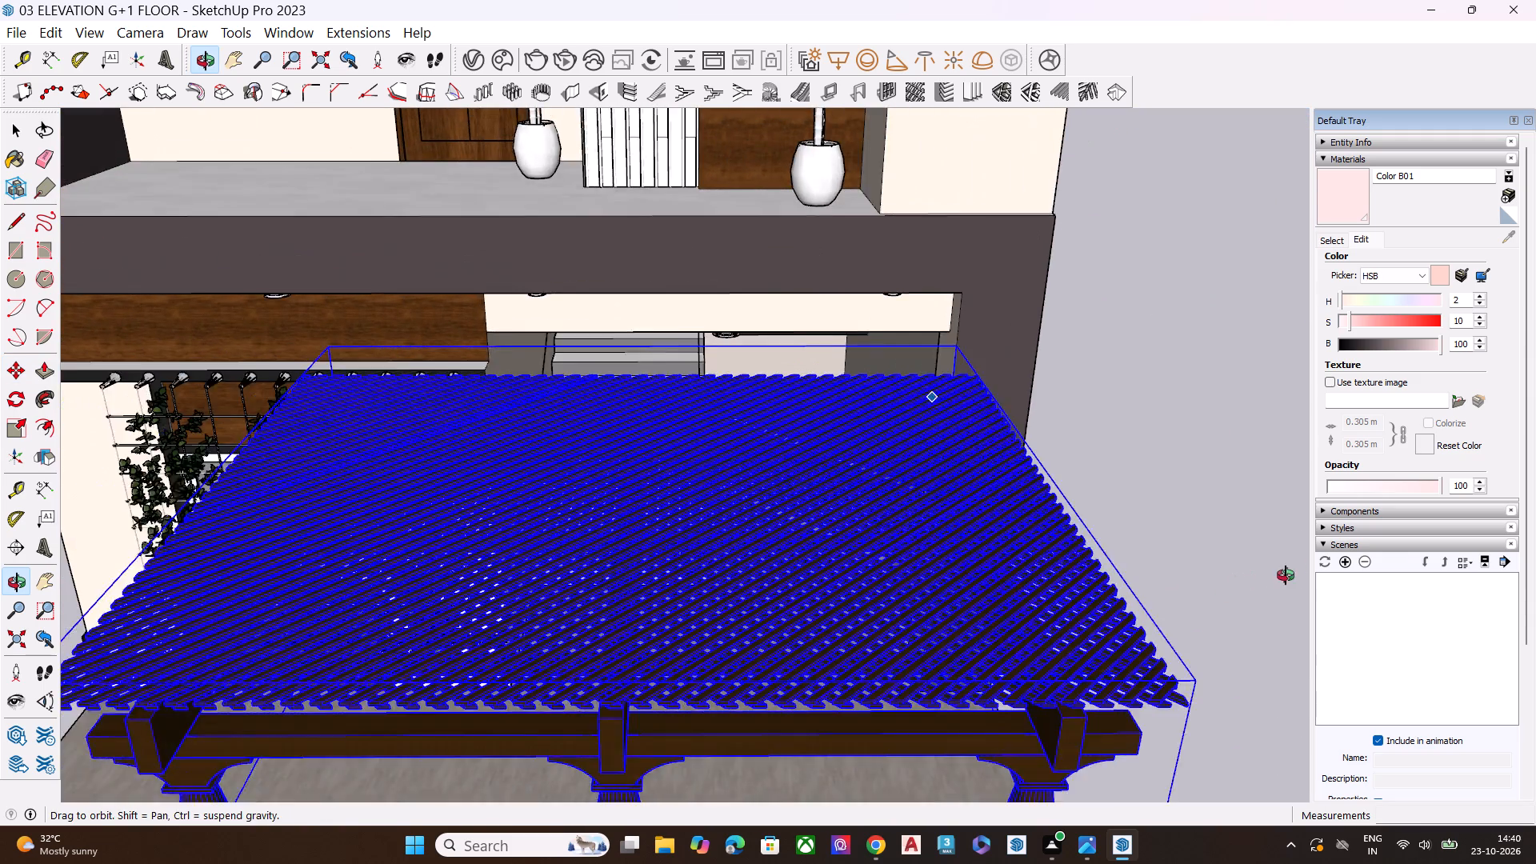
pyautogui.moveTo(1286, 575); pyautogui.dragTo(1295, 567, button='middle')
pyautogui.moveTo(808, 466); pyautogui.dragTo(974, 302, button='middle')
pyautogui.scroll(1, 968, 306)
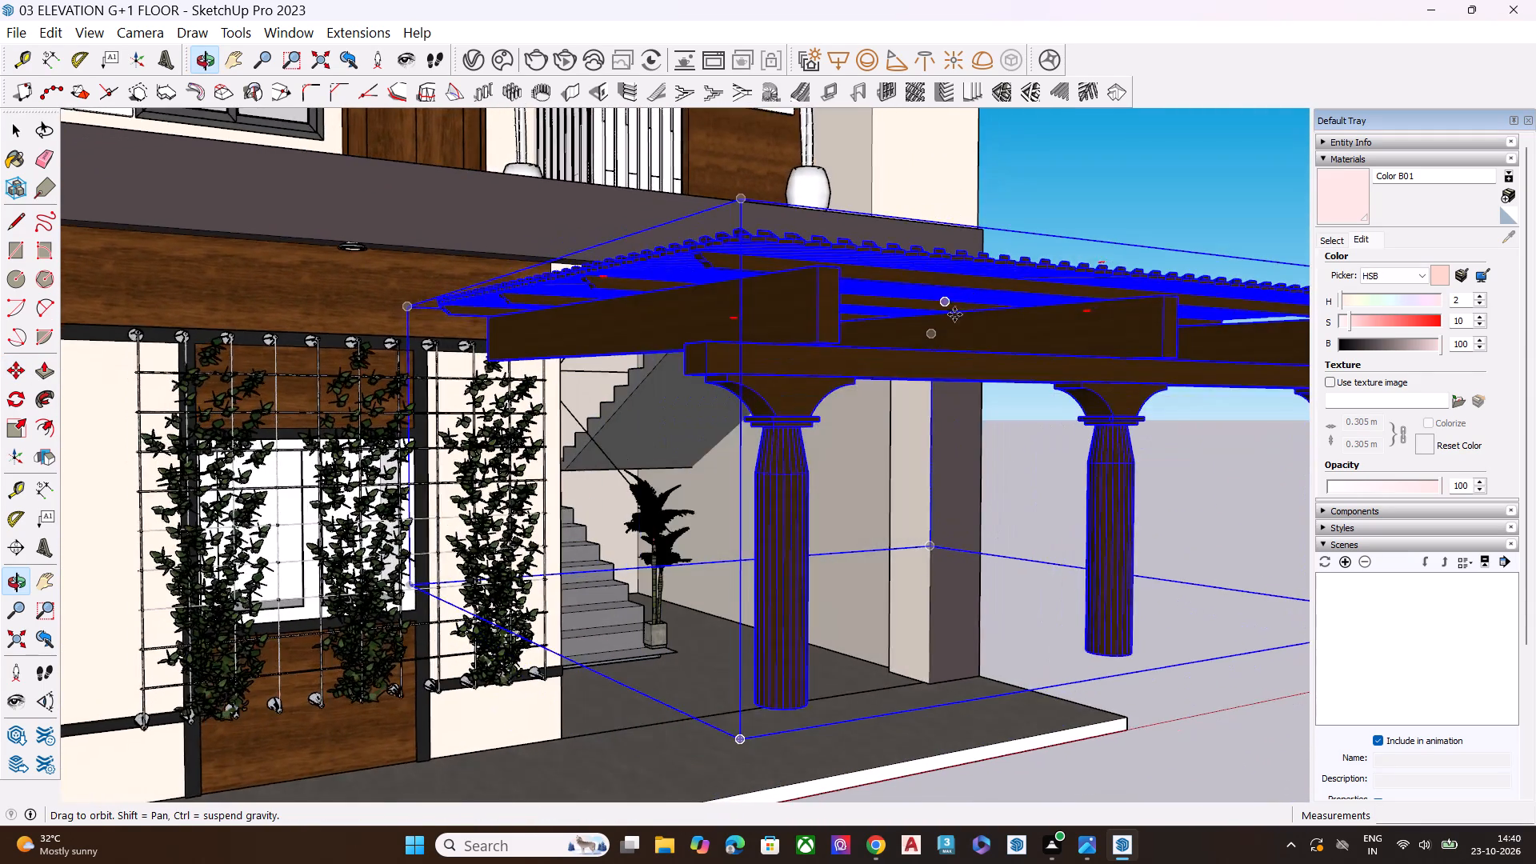
pyautogui.scroll(-3, 762, 403)
pyautogui.press('s')
pyautogui.moveTo(718, 420); pyautogui.dragTo(683, 570, button='middle')
pyautogui.click(476, 577)
pyautogui.click(482, 574)
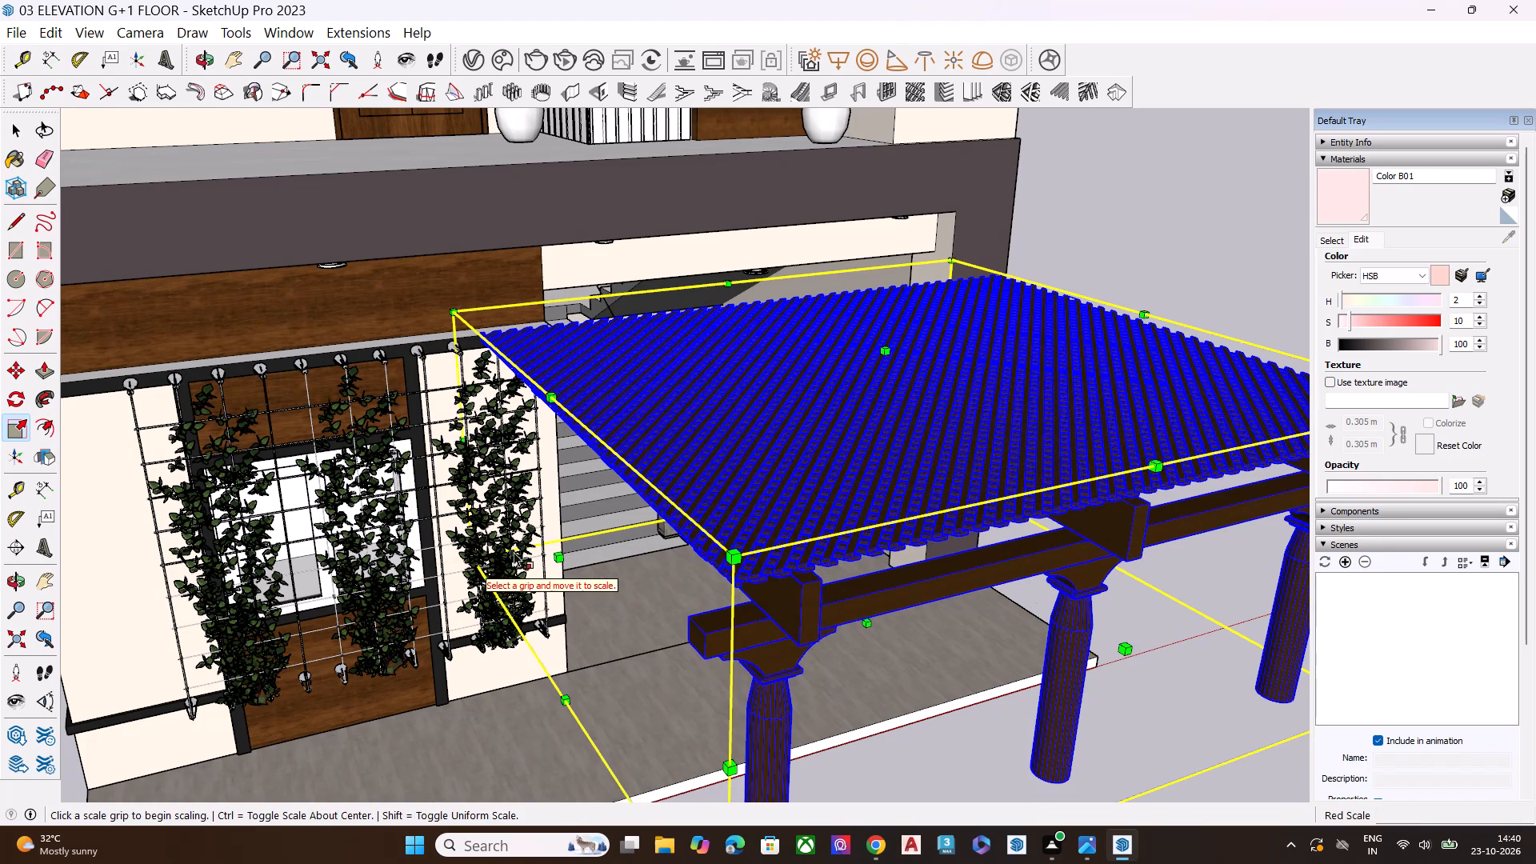
pyautogui.moveTo(555, 554); pyautogui.dragTo(576, 554)
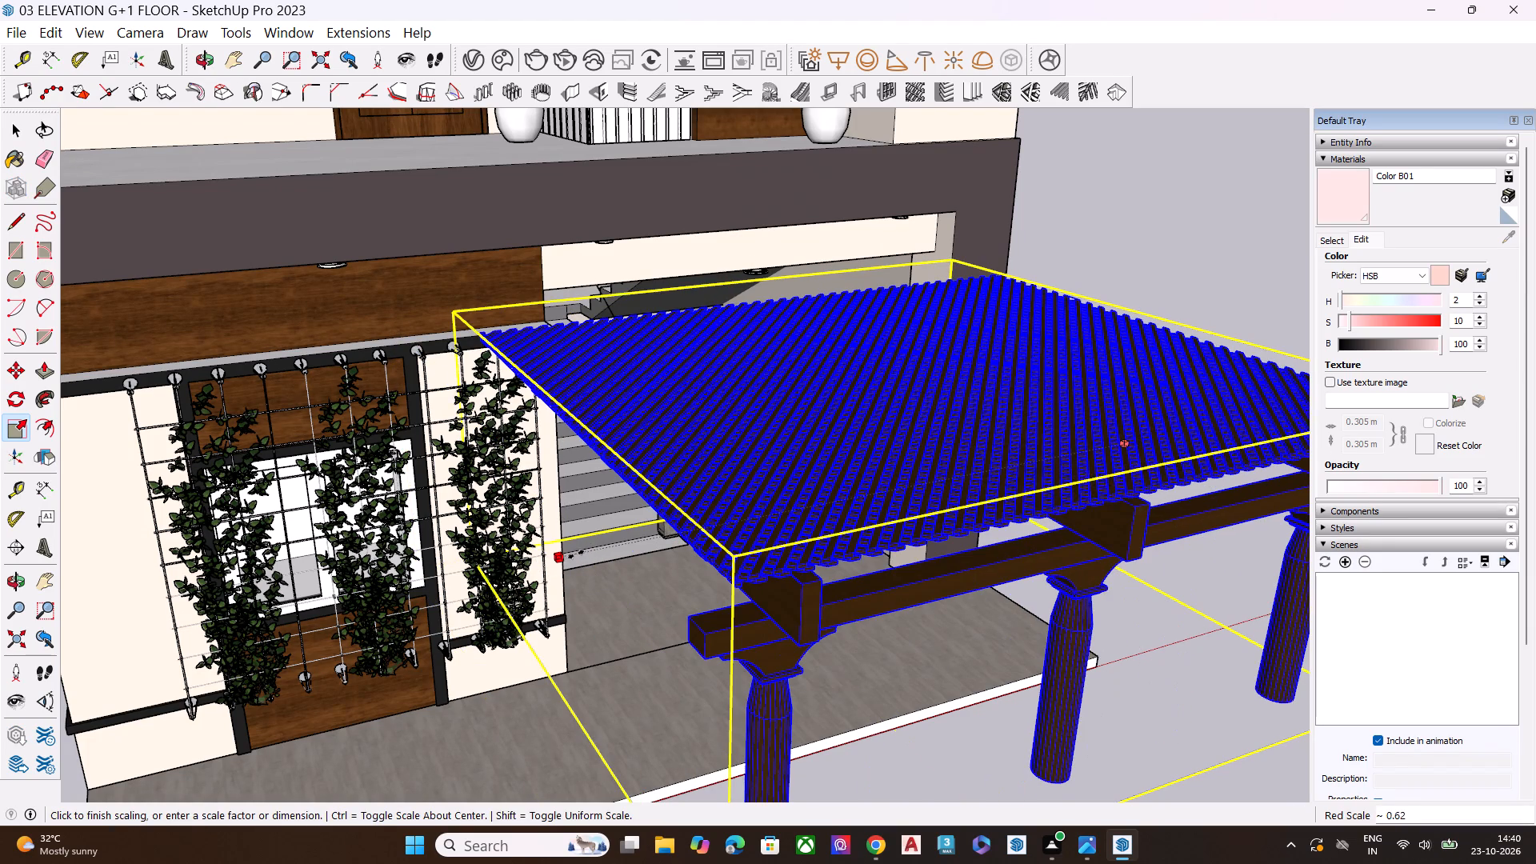
pyautogui.moveTo(576, 554); pyautogui.dragTo(571, 555)
pyautogui.press('space')
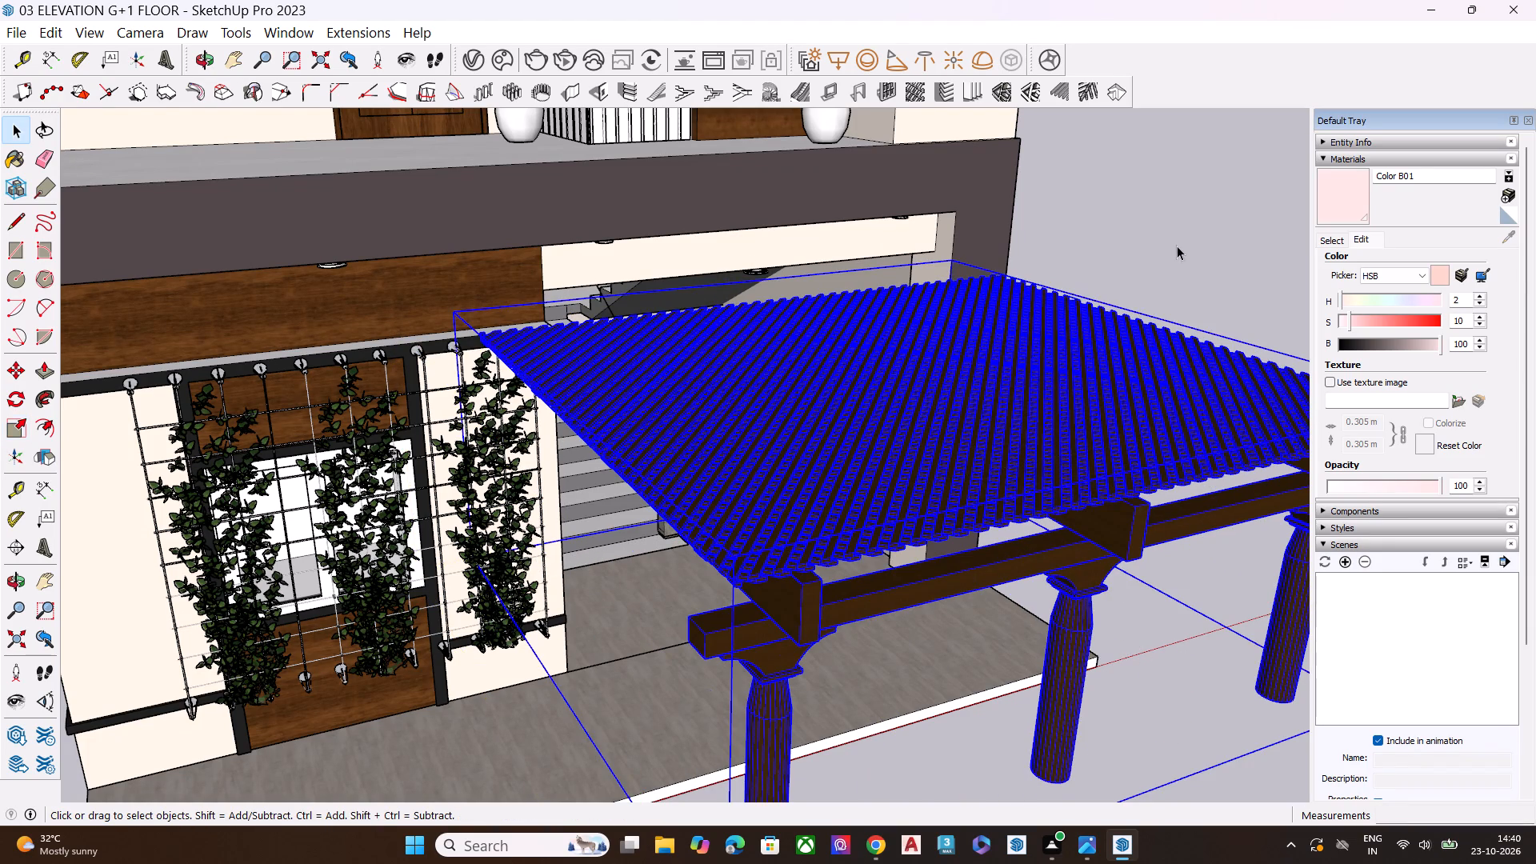
pyautogui.click(1178, 244)
# Examine how the narrowed pergola sits against the ground-floor entrance, trellis wall and plinth.
pyautogui.moveTo(994, 404); pyautogui.dragTo(1047, 267, button='middle')
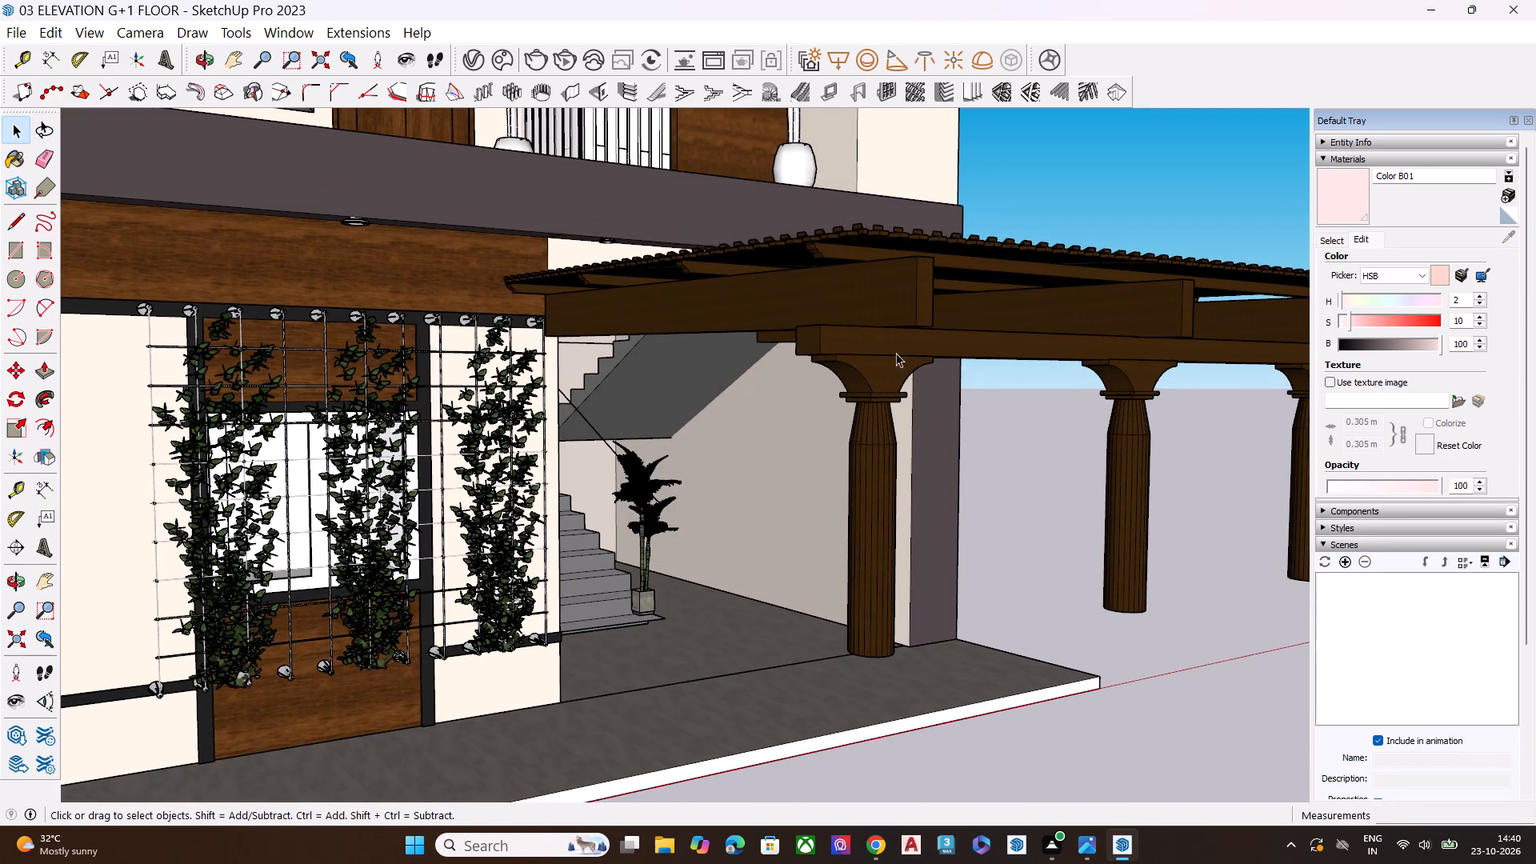
pyautogui.scroll(-7, 883, 313)
pyautogui.moveTo(934, 344); pyautogui.dragTo(1046, 306, button='middle')
pyautogui.scroll(-6, 952, 346)
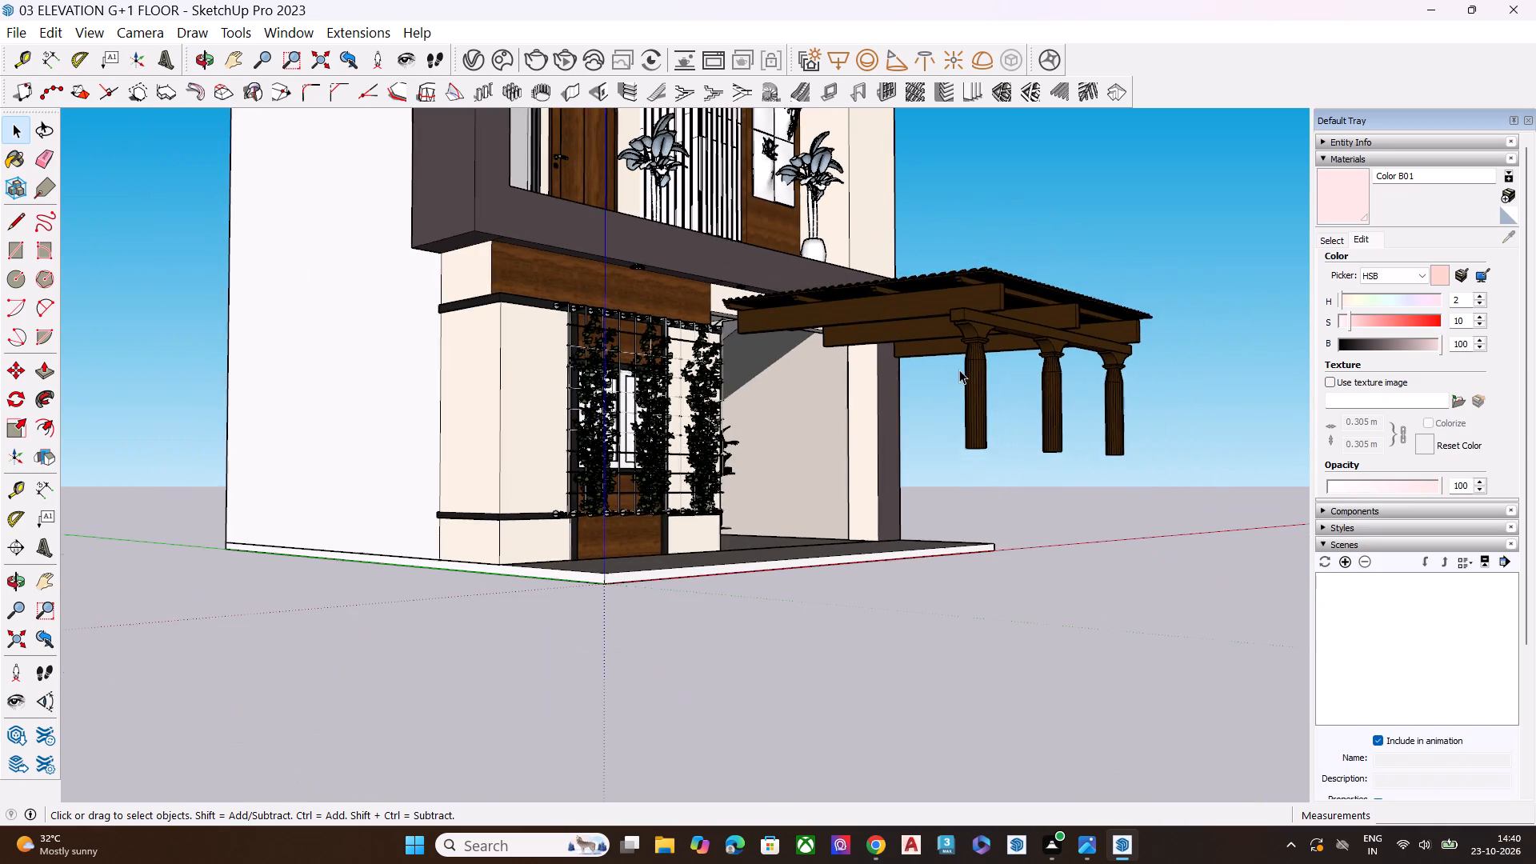
pyautogui.moveTo(959, 370); pyautogui.dragTo(1096, 362, button='middle')
pyautogui.scroll(4, 1099, 344)
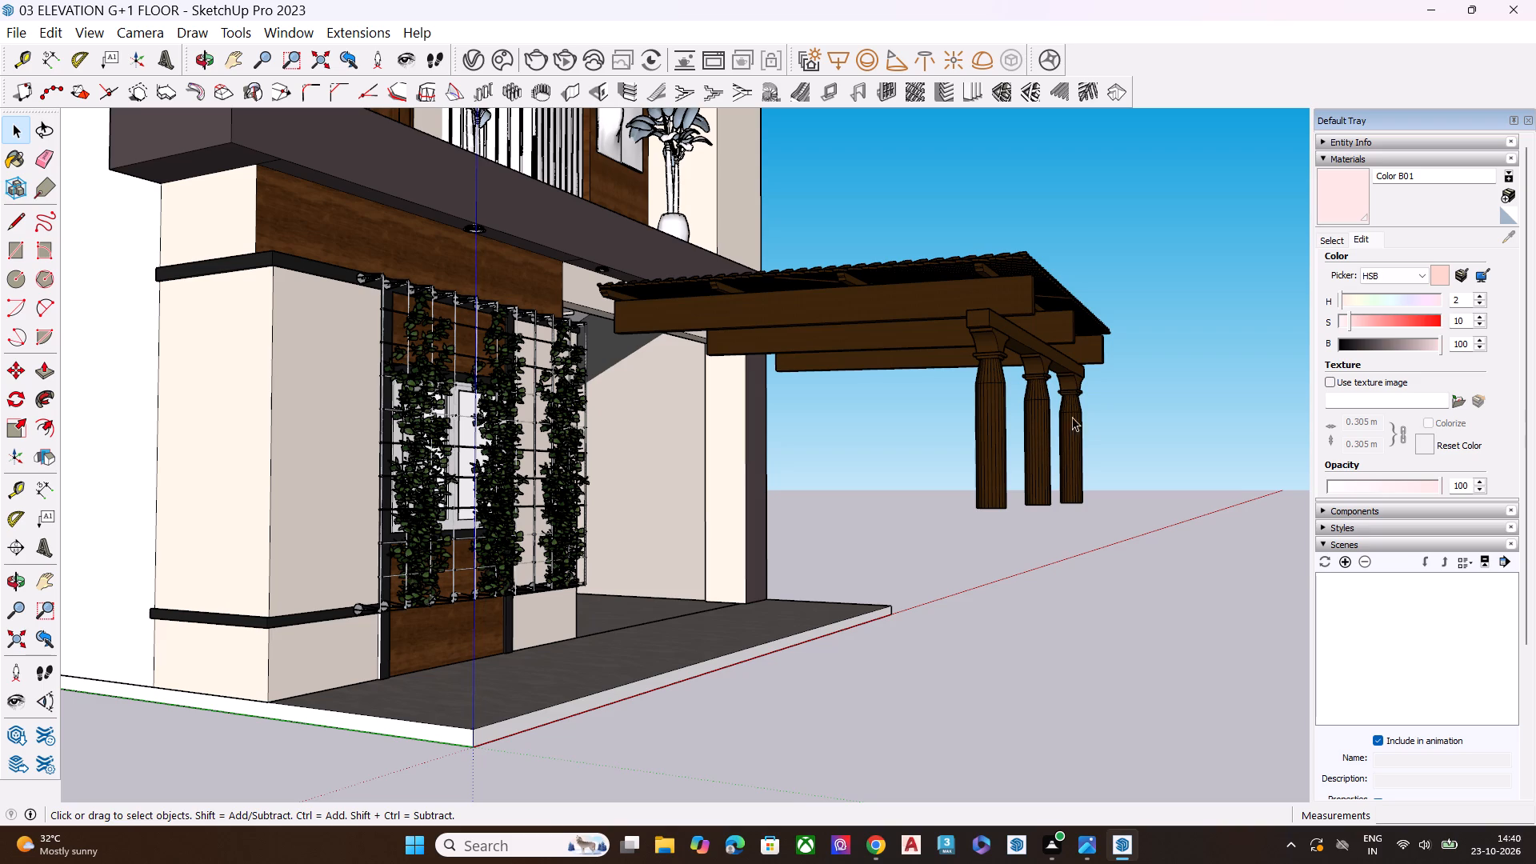
pyautogui.scroll(1, 1064, 437)
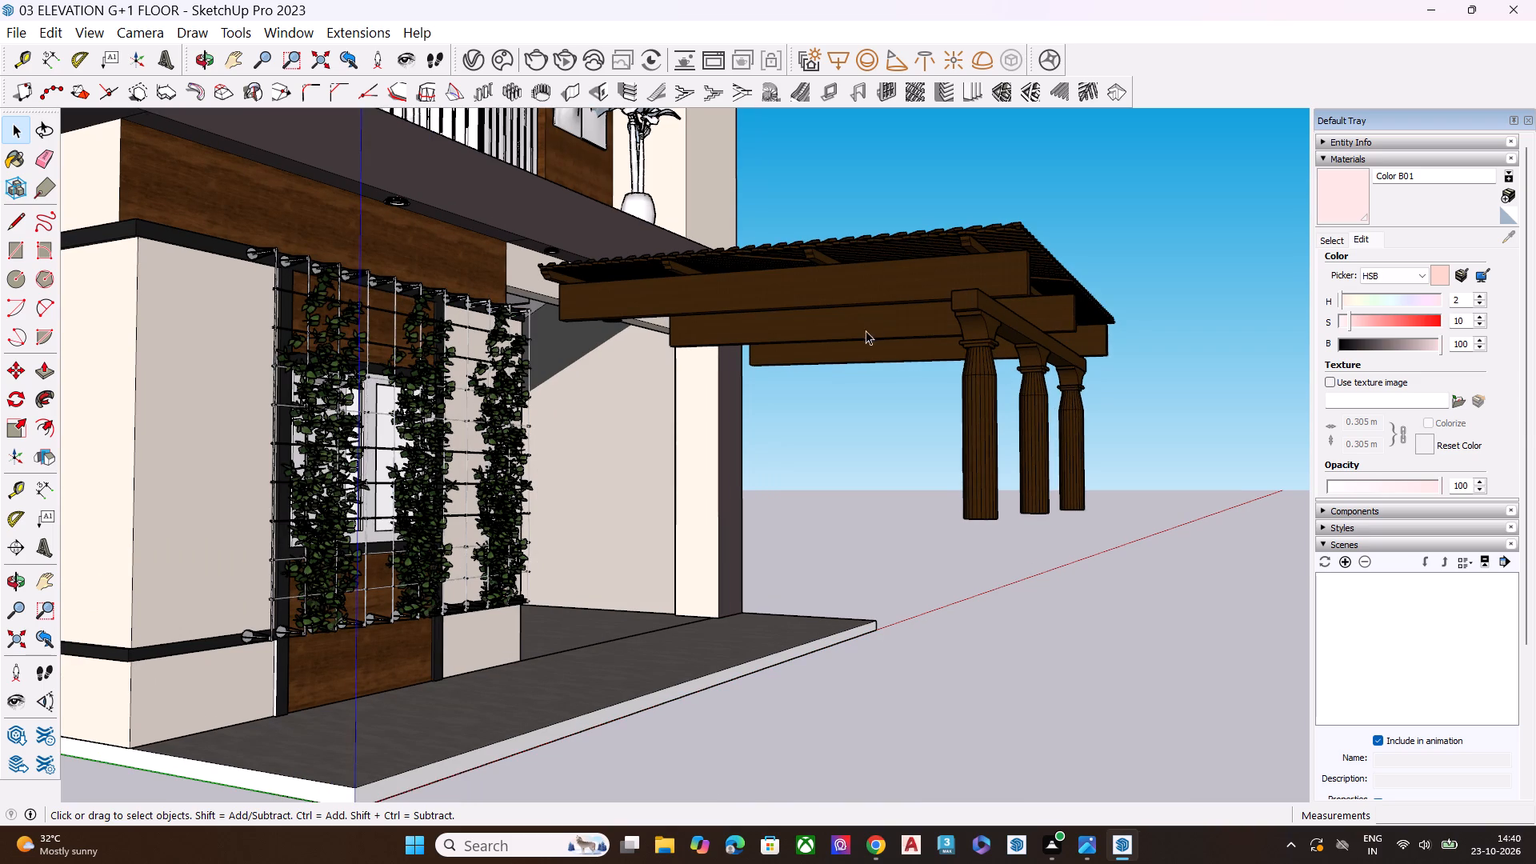
# Scale the pergola group along the red axis by a factor of about 0.84, pulling in its trellis side.
pyautogui.moveTo(839, 343); pyautogui.dragTo(874, 470, button='middle')
pyautogui.scroll(6, 733, 398)
pyautogui.moveTo(566, 326); pyautogui.dragTo(576, 366, button='middle')
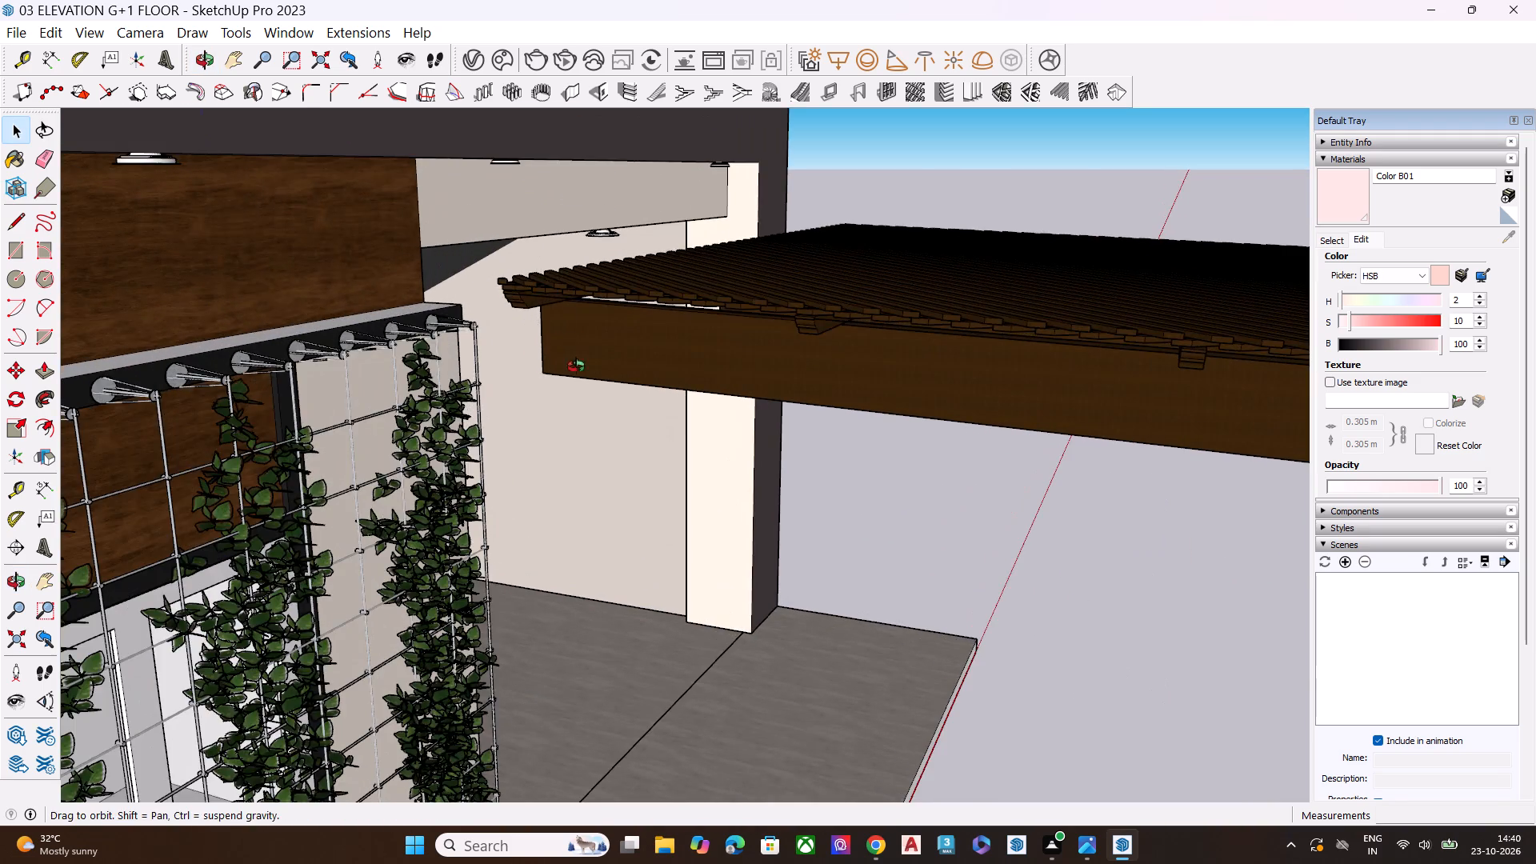
pyautogui.moveTo(576, 366); pyautogui.dragTo(560, 521, button='middle')
pyautogui.scroll(6, 559, 521)
pyautogui.click(549, 514)
pyautogui.scroll(-5, 607, 473)
pyautogui.scroll(1, 607, 473)
pyautogui.scroll(-1, 607, 473)
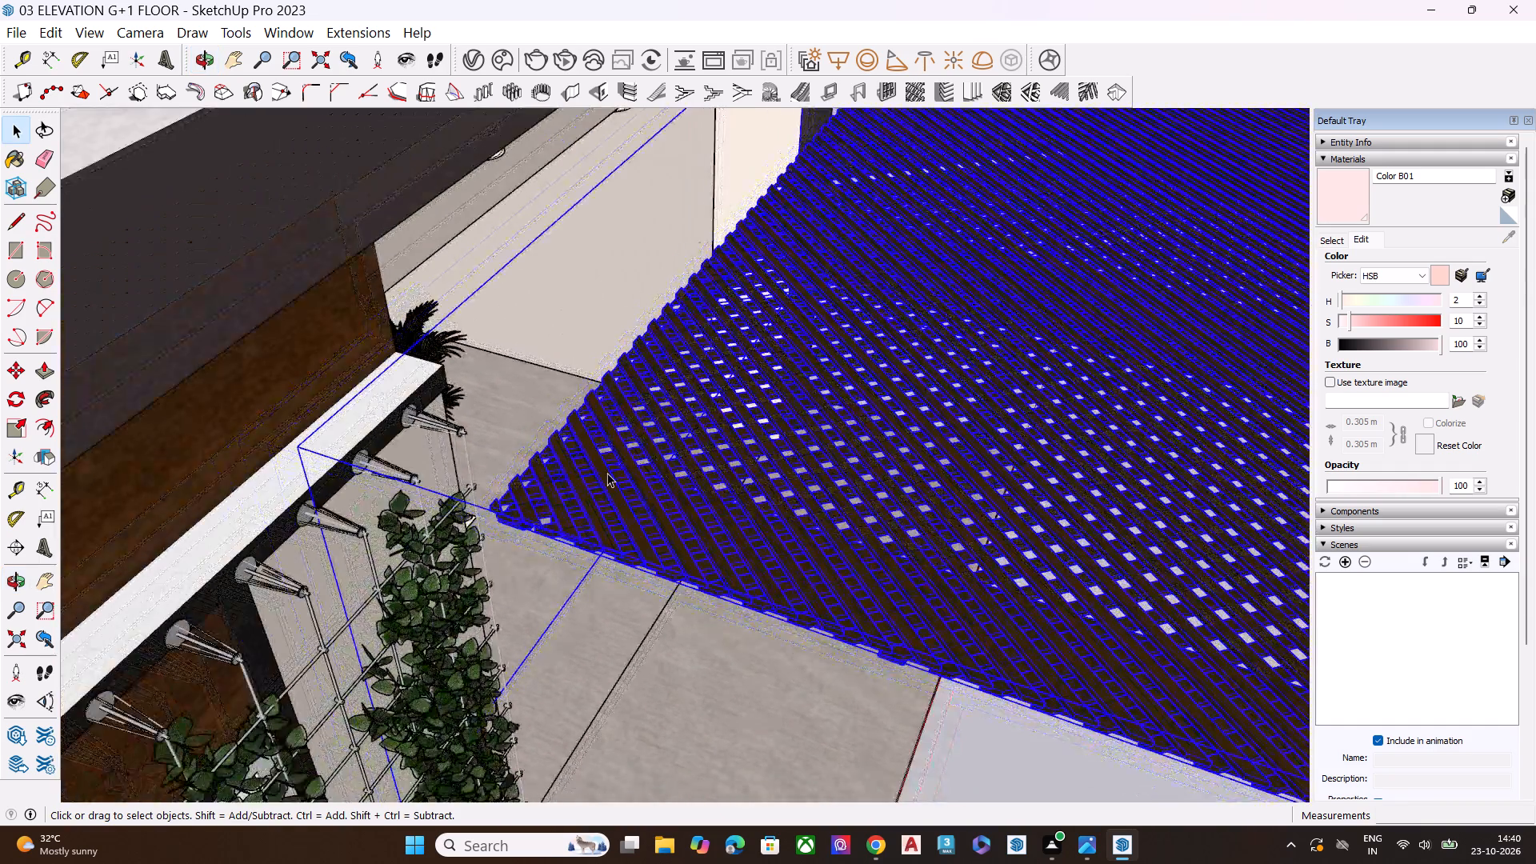
pyautogui.press('s')
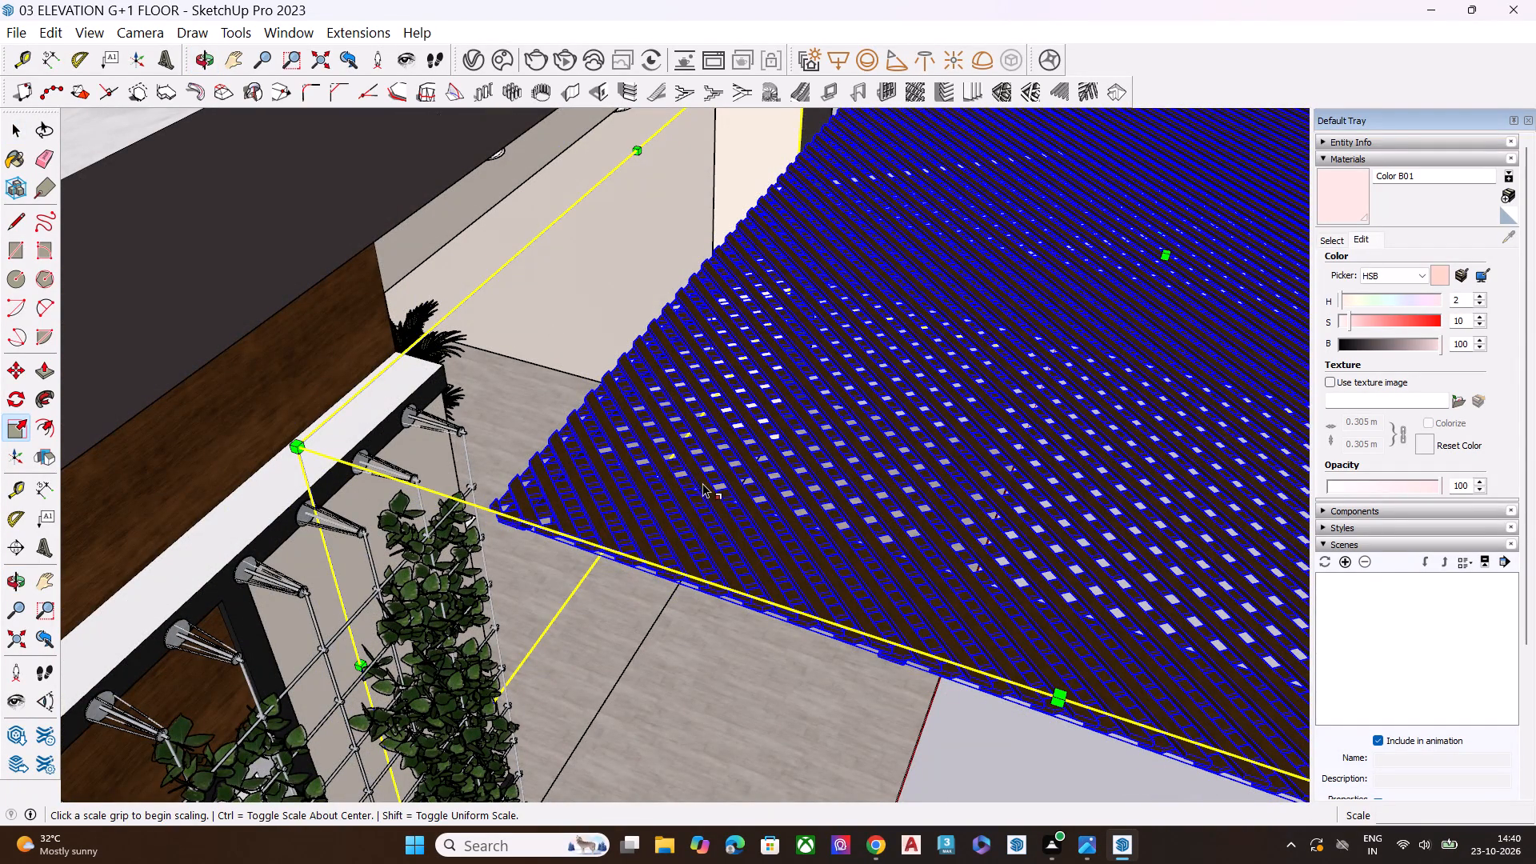
pyautogui.scroll(-1, 809, 451)
pyautogui.scroll(1, 809, 451)
pyautogui.scroll(-11, 809, 451)
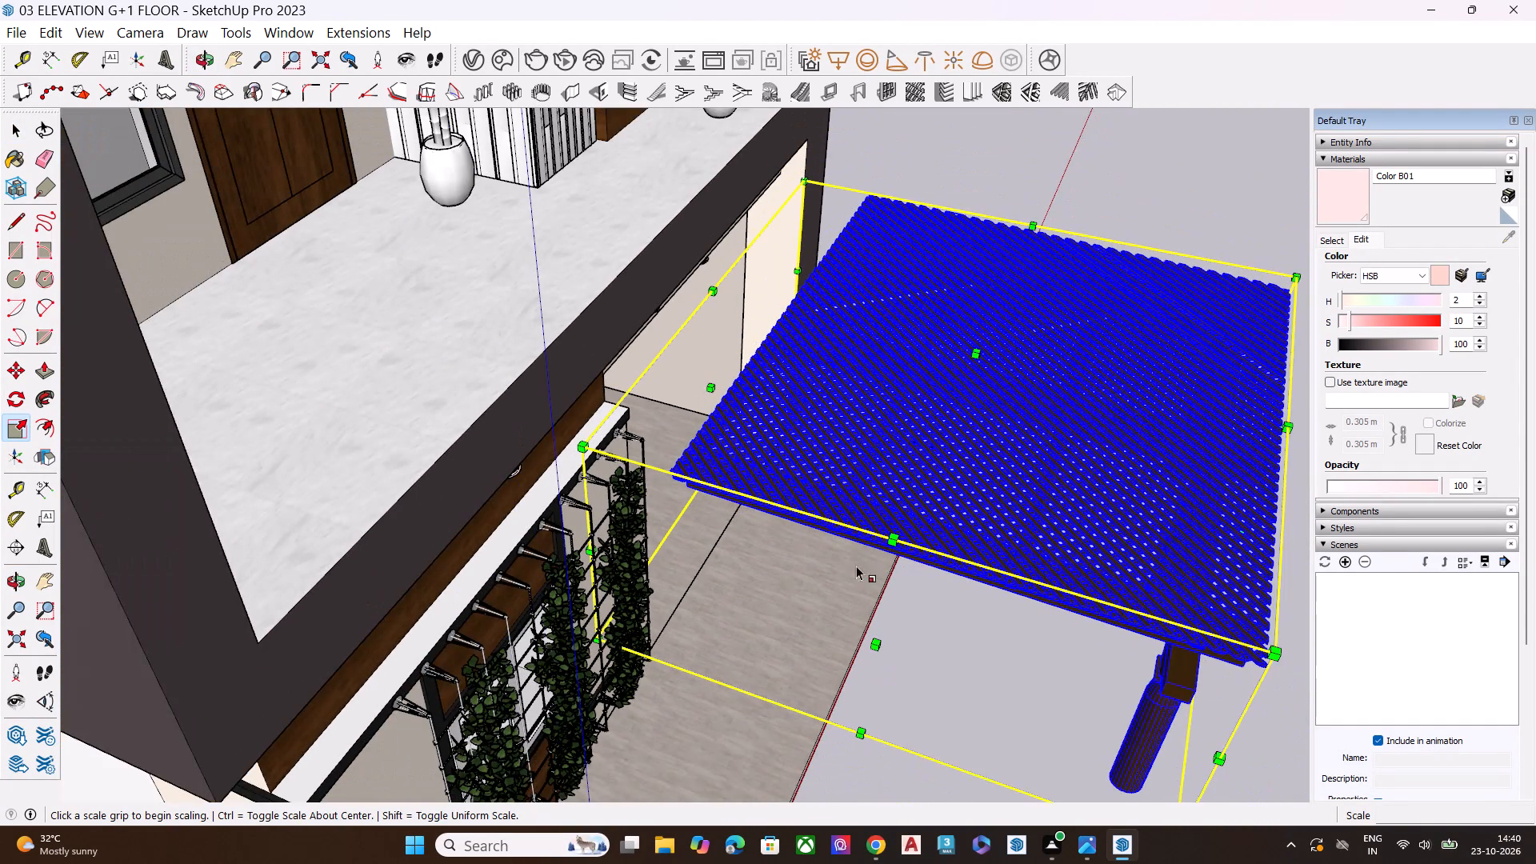
pyautogui.click(874, 655)
pyautogui.moveTo(875, 647); pyautogui.dragTo(899, 596)
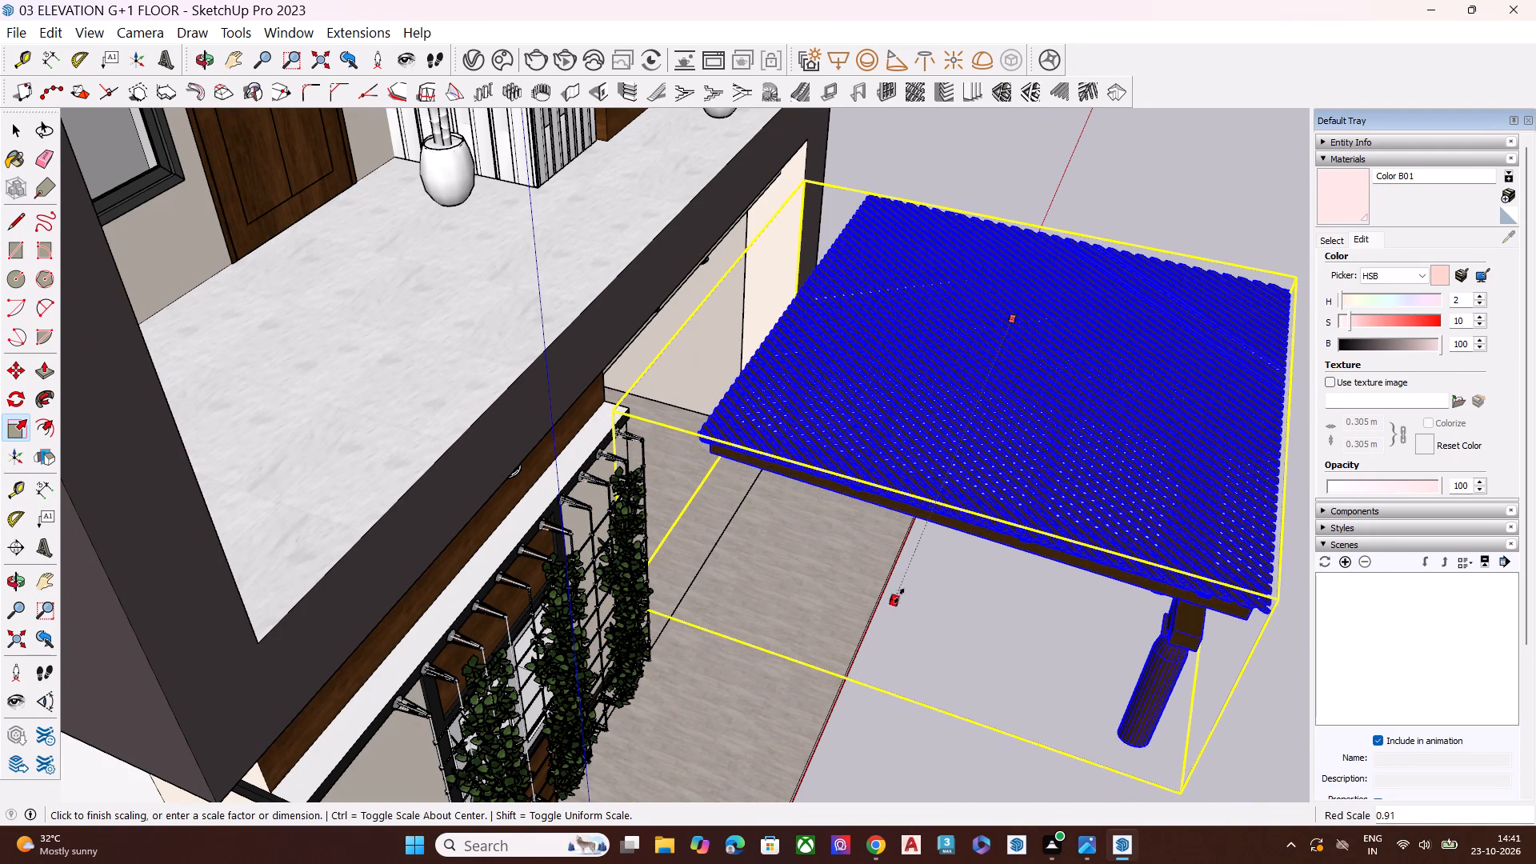
pyautogui.moveTo(899, 596); pyautogui.dragTo(910, 579)
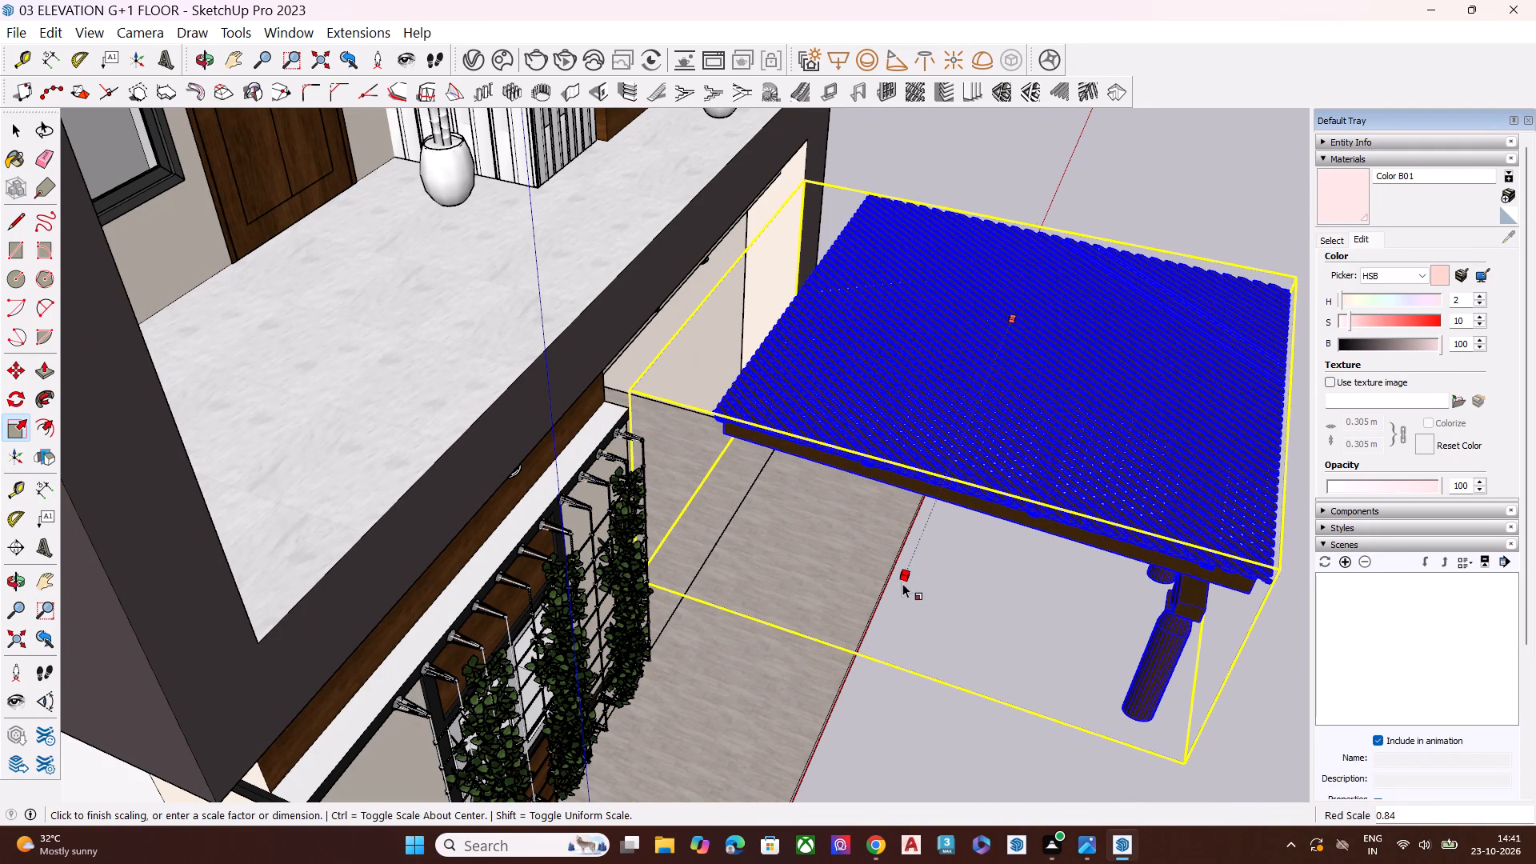
# Examine the resized pergola's fit with the entrance opening, dark frame column and front plinth from several angles.
pyautogui.scroll(-7, 682, 541)
pyautogui.moveTo(1005, 586); pyautogui.dragTo(786, 542, button='middle')
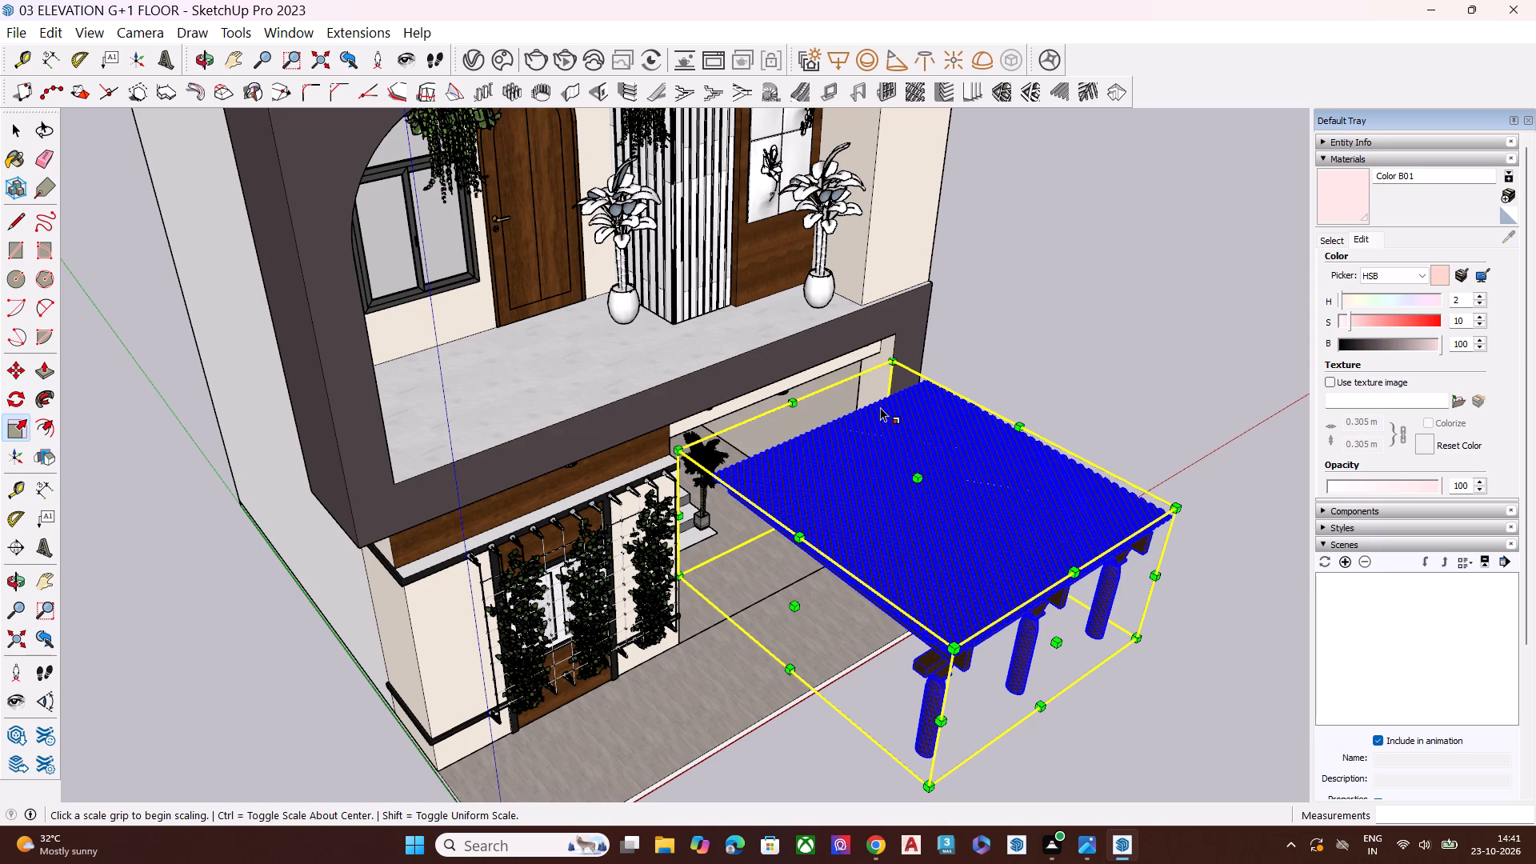
pyautogui.scroll(-4, 883, 402)
pyautogui.moveTo(1016, 565); pyautogui.dragTo(793, 483, button='middle')
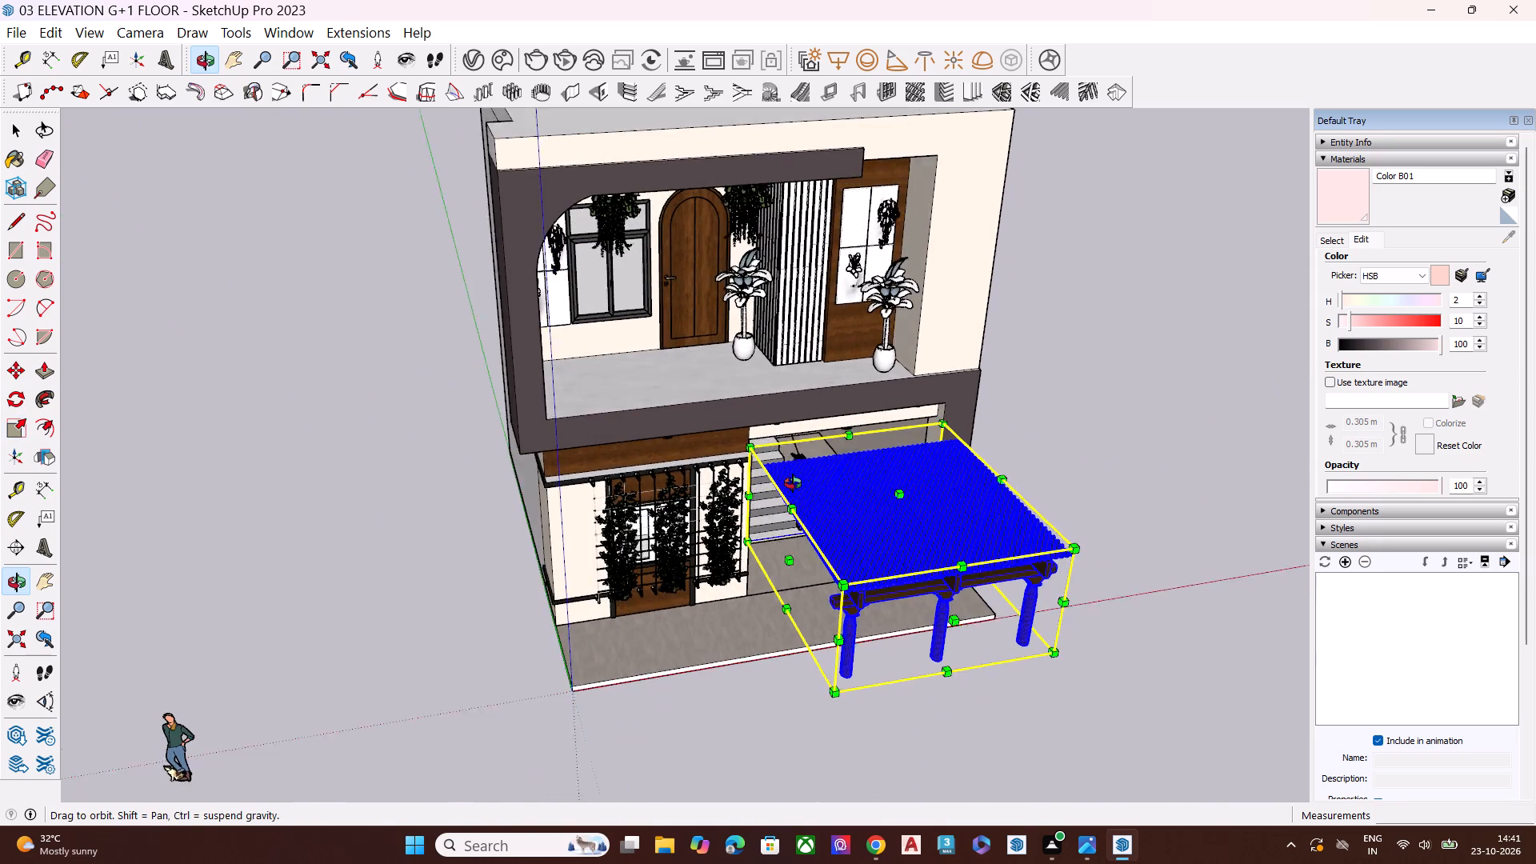
pyautogui.moveTo(793, 483); pyautogui.dragTo(784, 486, button='middle')
pyautogui.moveTo(1015, 554); pyautogui.dragTo(950, 616, button='middle')
pyautogui.scroll(1, 994, 589)
pyautogui.moveTo(986, 598); pyautogui.dragTo(918, 632, button='middle')
pyautogui.scroll(3, 944, 626)
pyautogui.scroll(-1, 974, 617)
pyautogui.scroll(5, 974, 617)
pyautogui.moveTo(948, 608); pyautogui.dragTo(859, 578, button='middle')
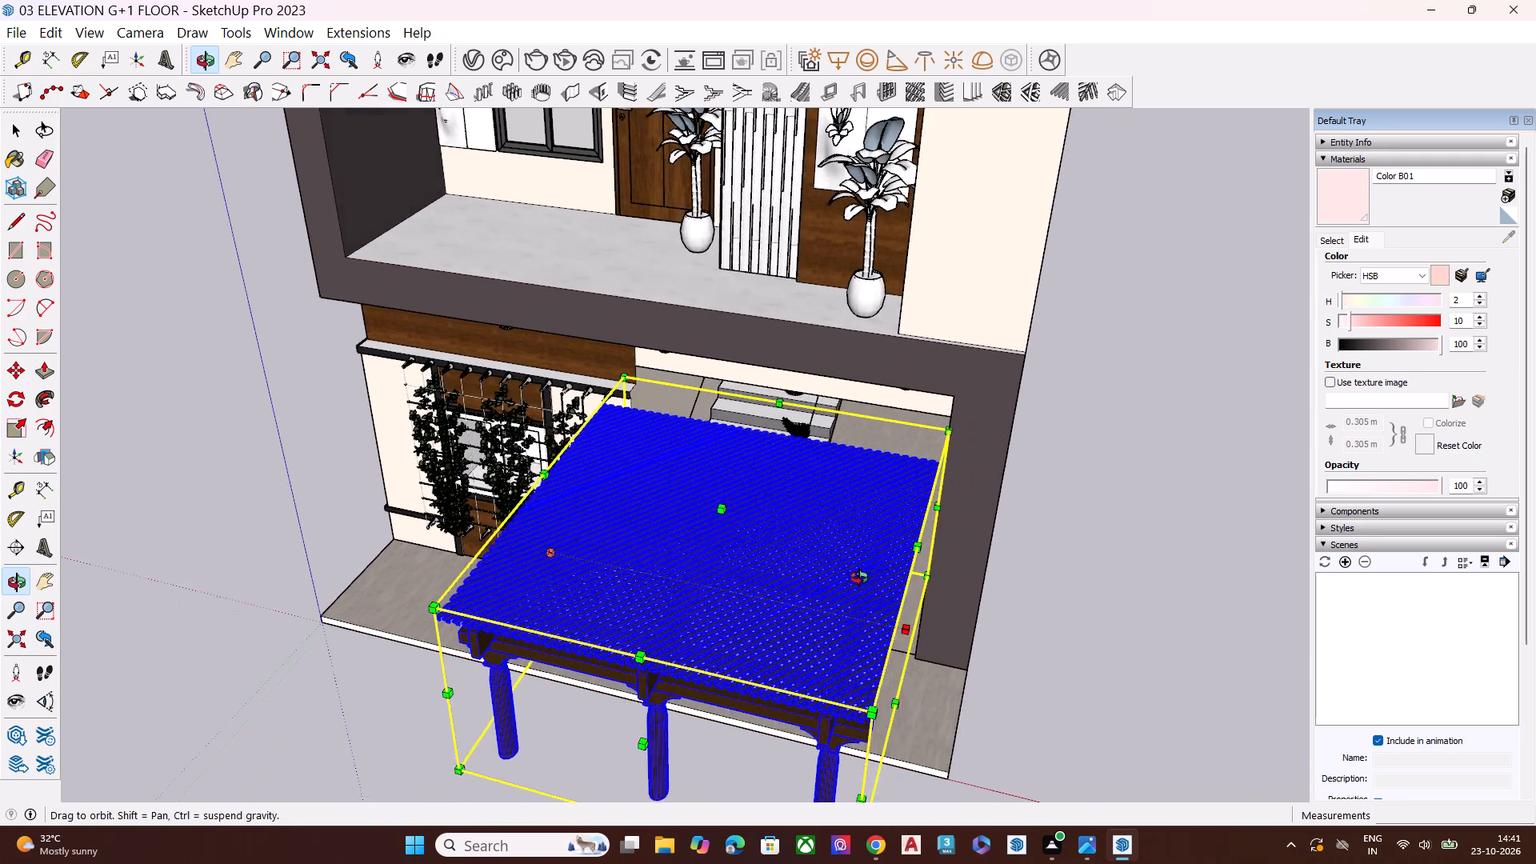
pyautogui.moveTo(859, 578); pyautogui.dragTo(867, 561, button='middle')
pyautogui.scroll(6, 867, 561)
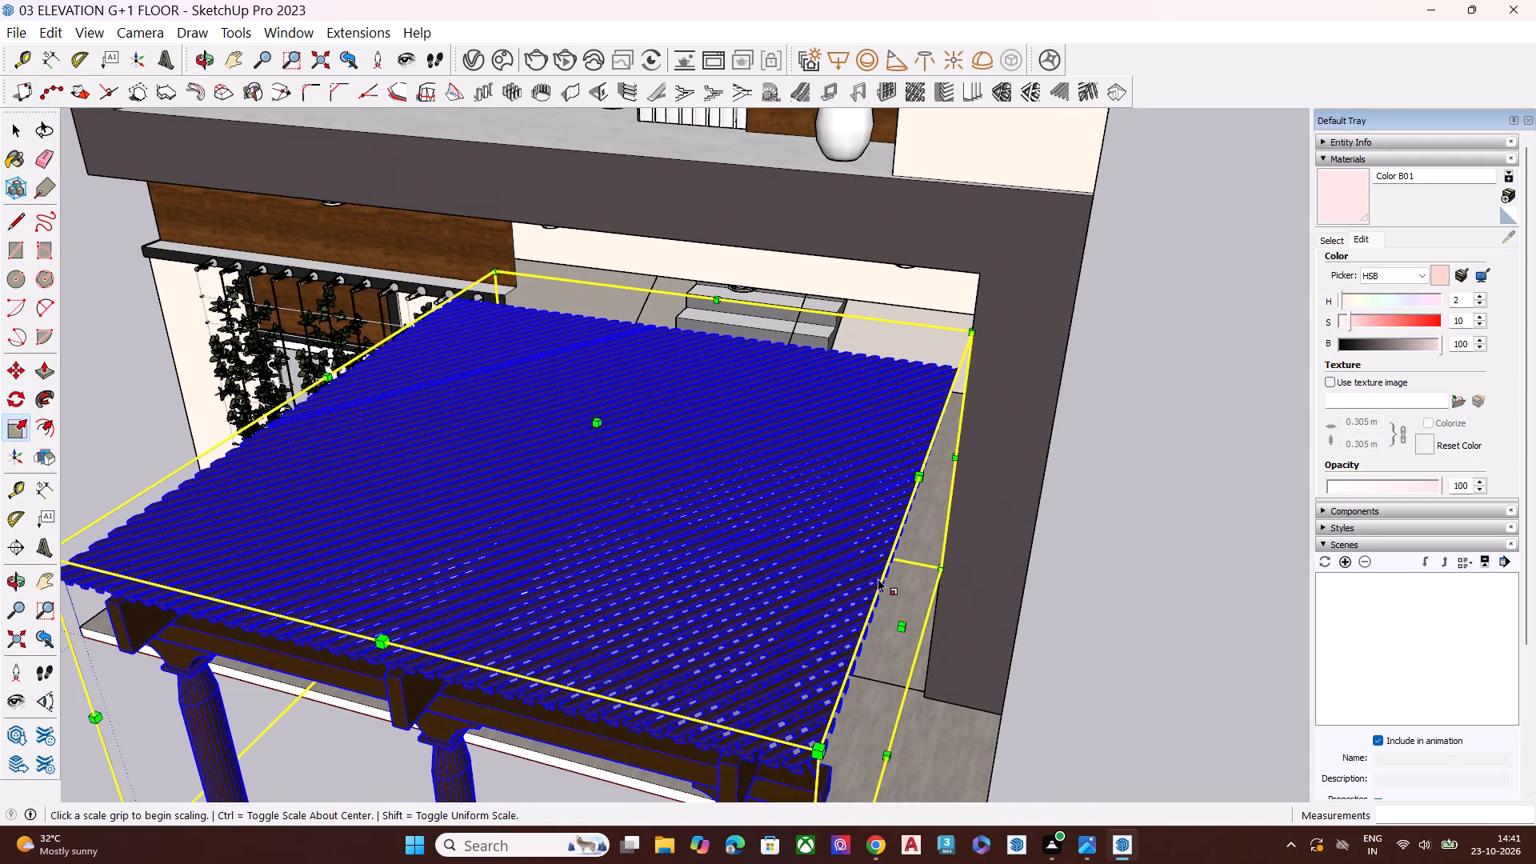
pyautogui.moveTo(963, 590); pyautogui.dragTo(770, 483, button='middle')
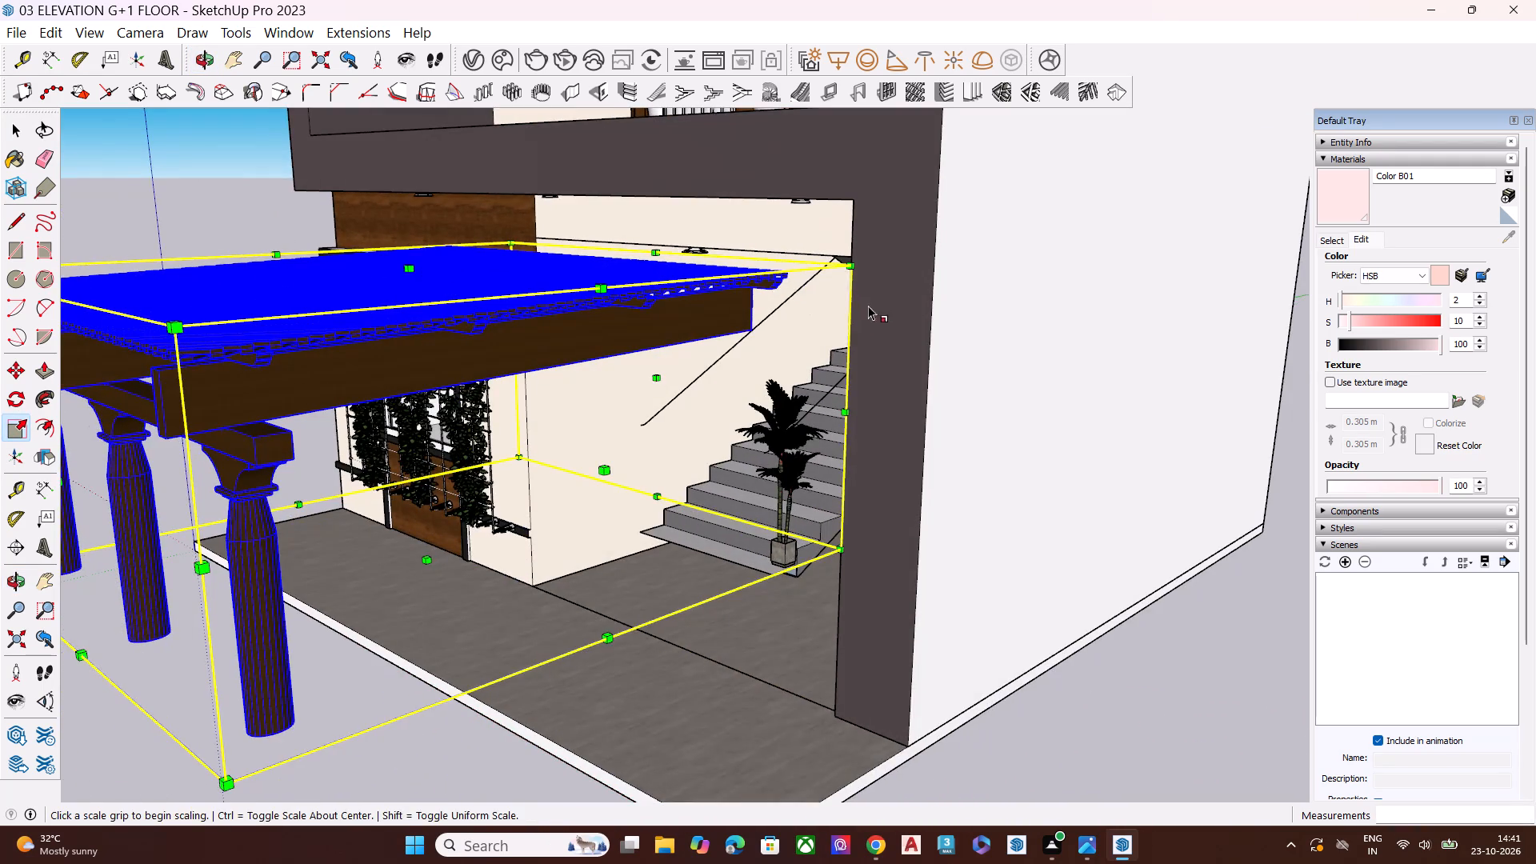
# Move the pergola group about 3' 1" by its rear roof corner so it meets the dark frame column.
pyautogui.scroll(1, 868, 306)
pyautogui.press('m')
pyautogui.scroll(8, 761, 270)
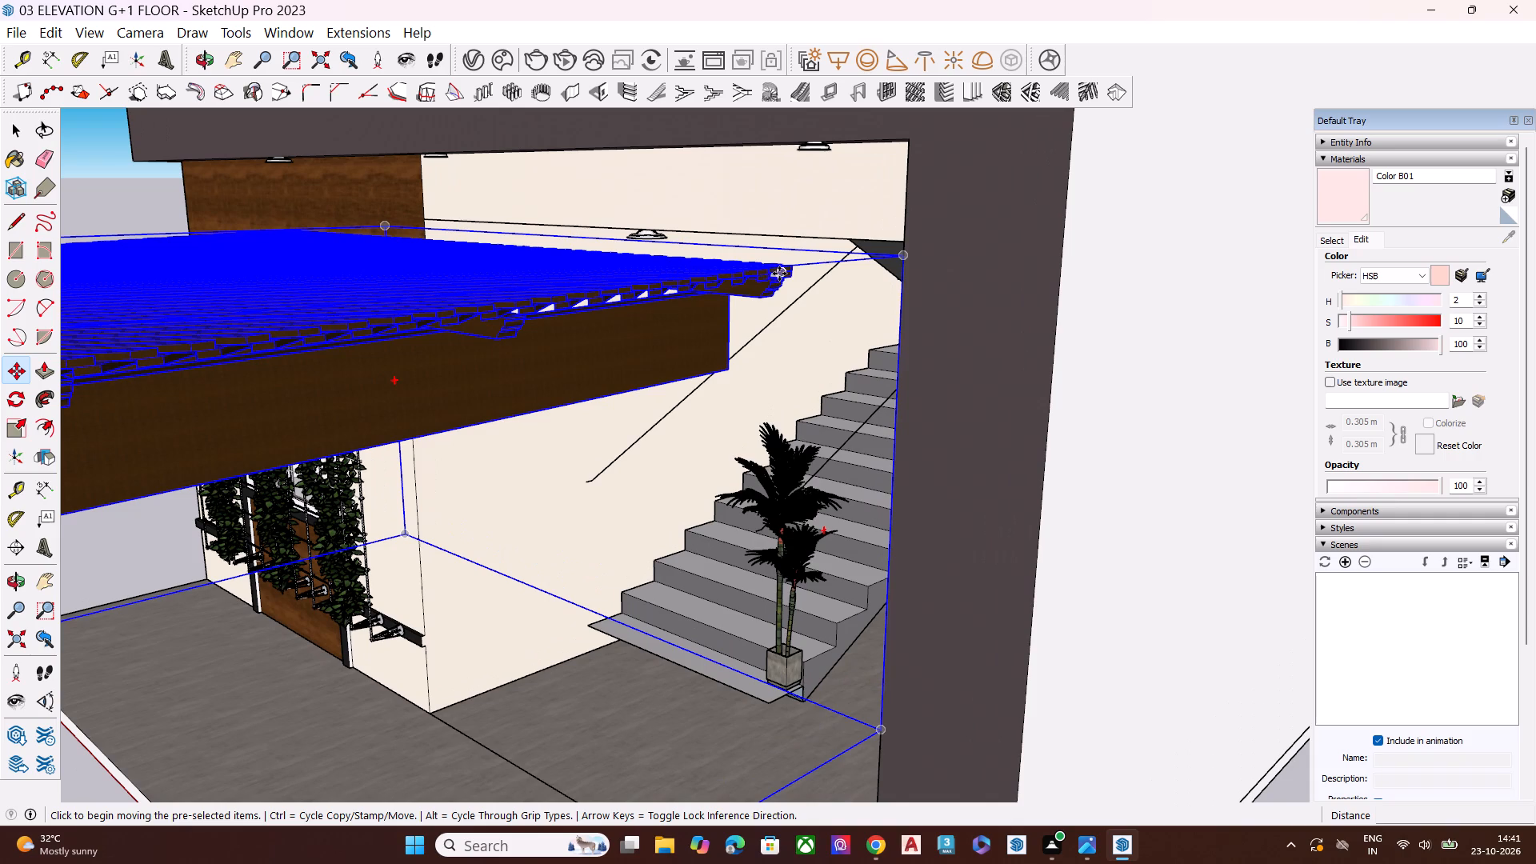
pyautogui.click(783, 268)
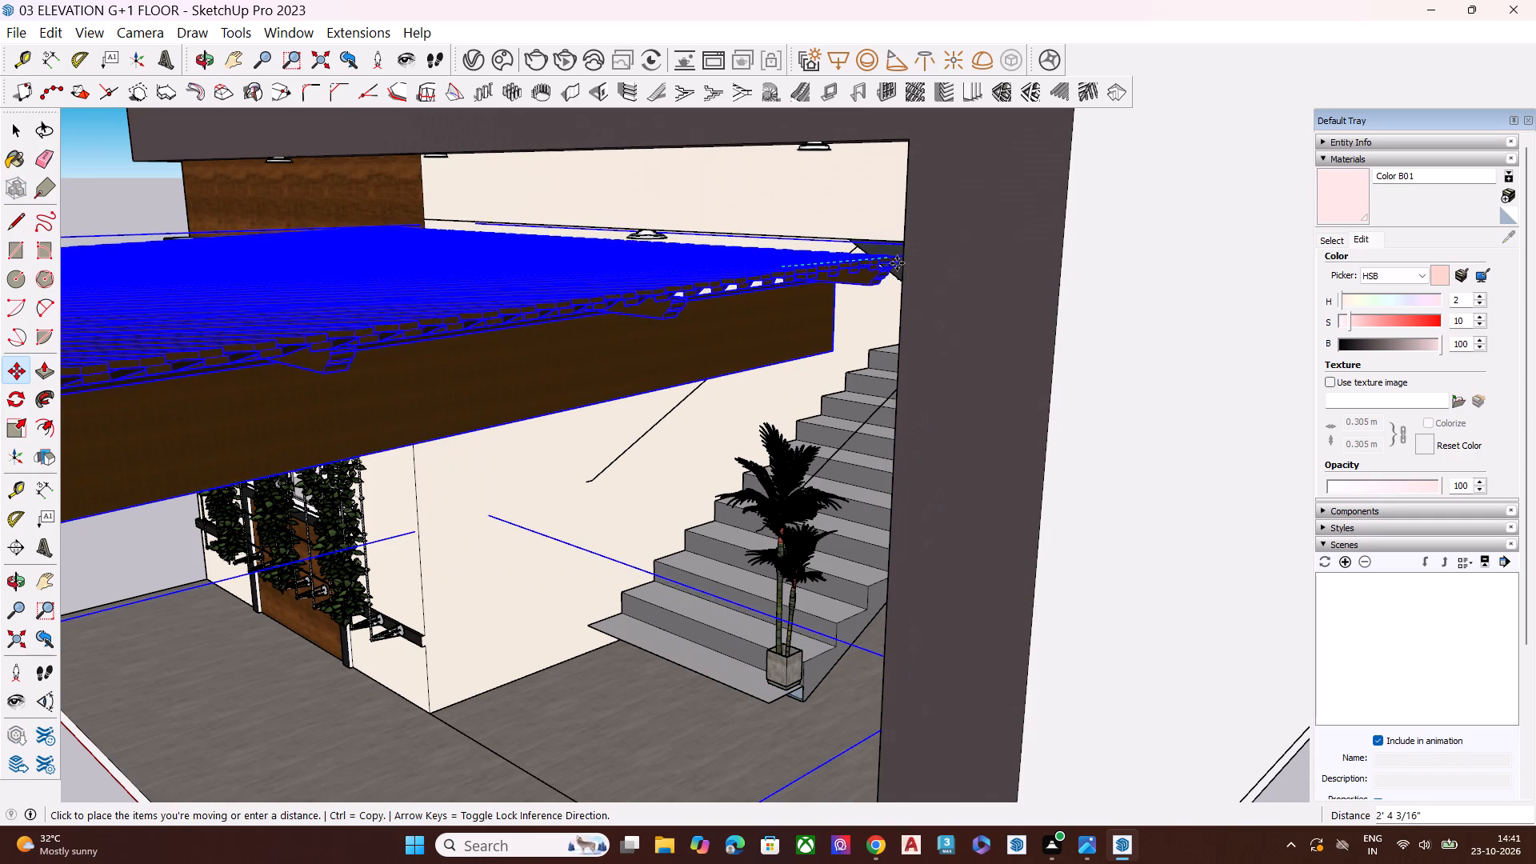
pyautogui.click(914, 257)
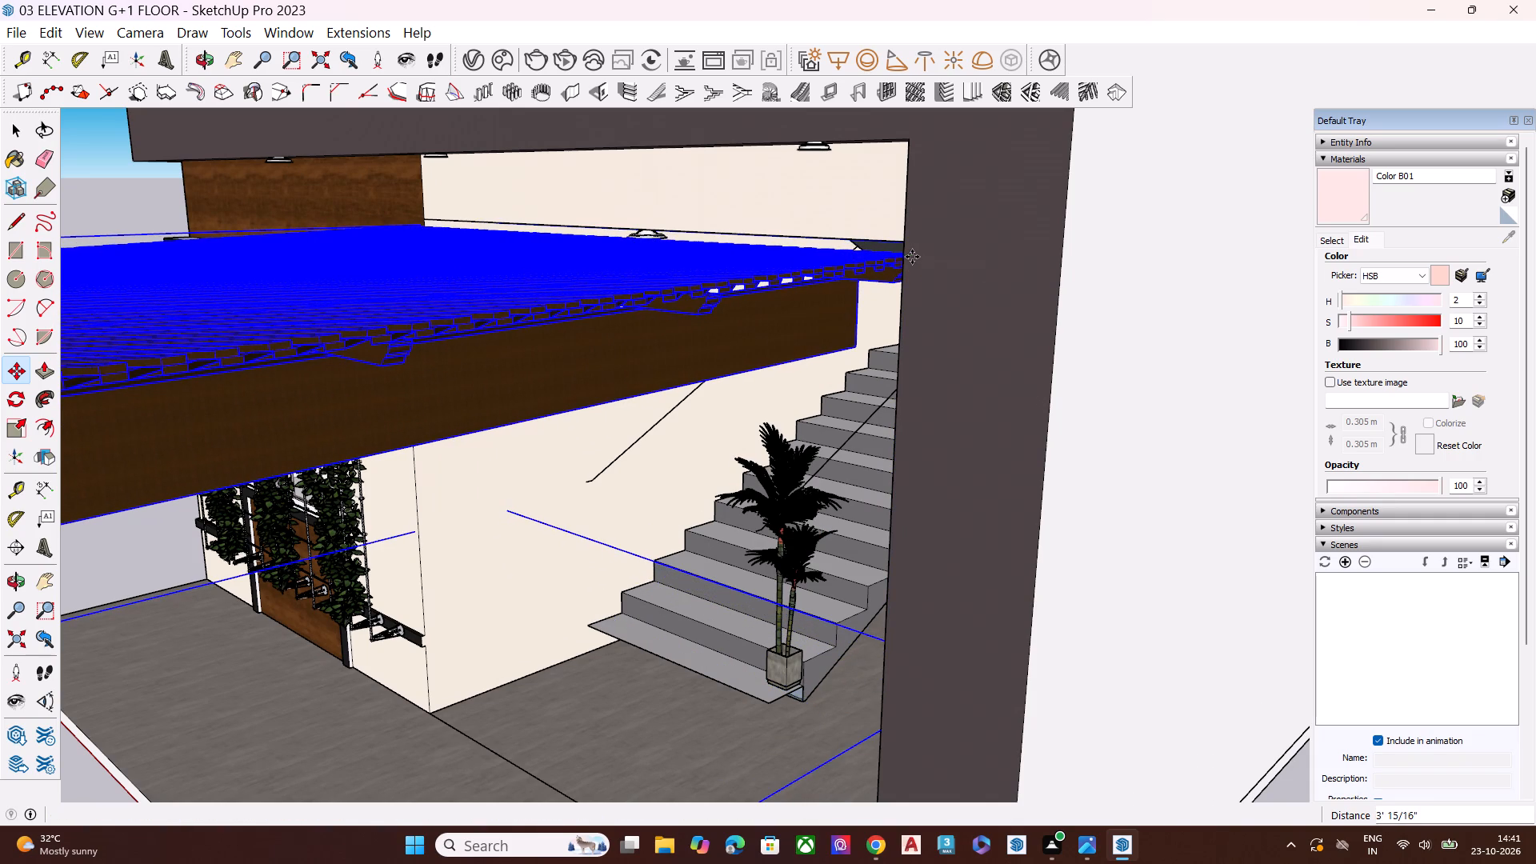
pyautogui.press('space')
pyautogui.scroll(-8, 964, 302)
pyautogui.scroll(-8, 1053, 434)
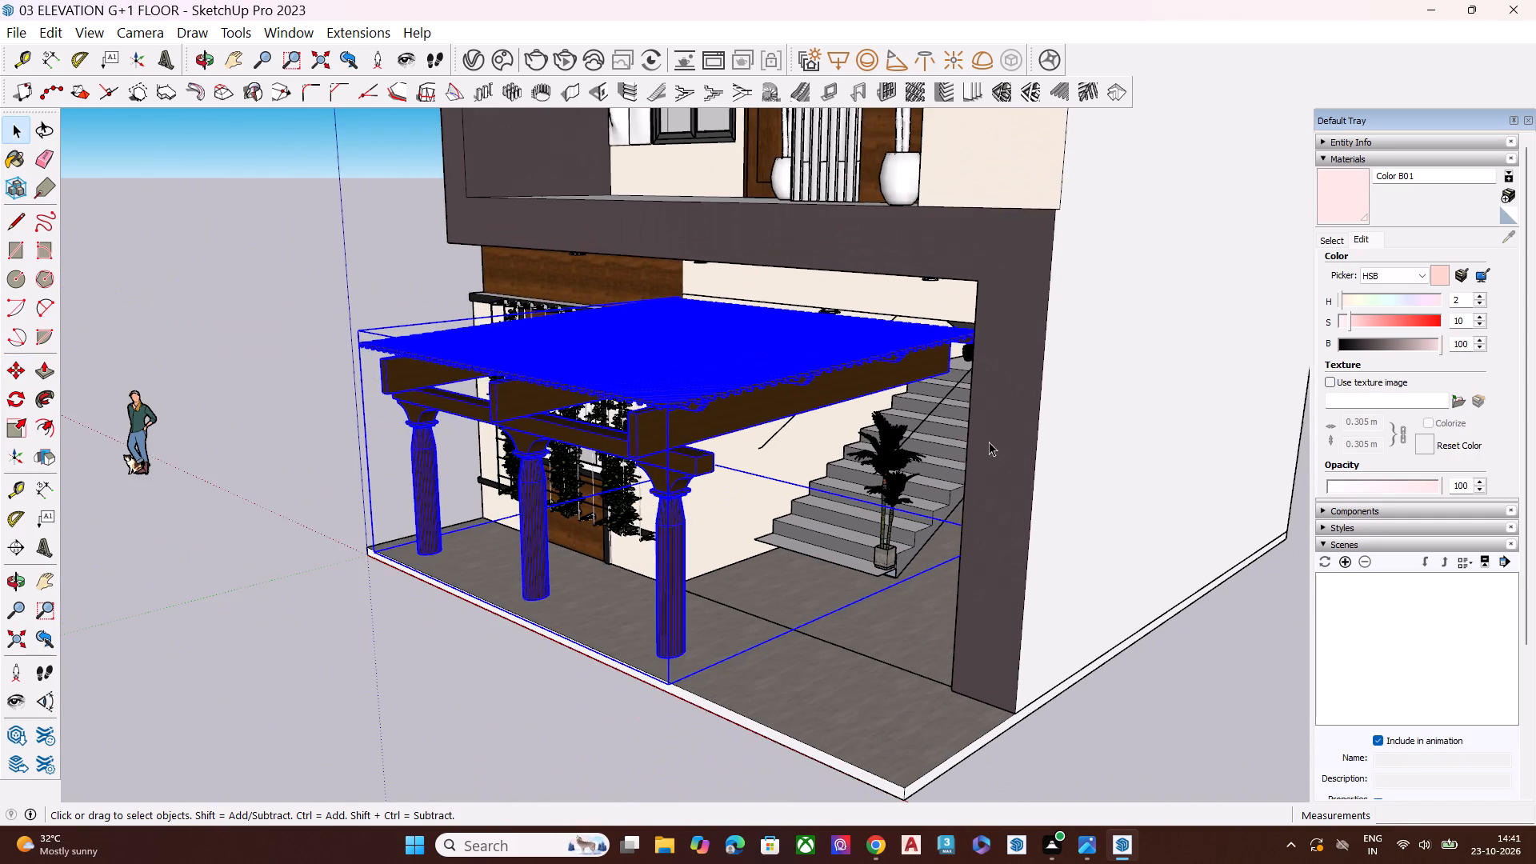
# Scale the pergola group along the blue axis to lengthen its columns down past the front plinth, and deselect it.
pyautogui.moveTo(980, 436); pyautogui.dragTo(1038, 326, button='middle')
pyautogui.scroll(2, 825, 438)
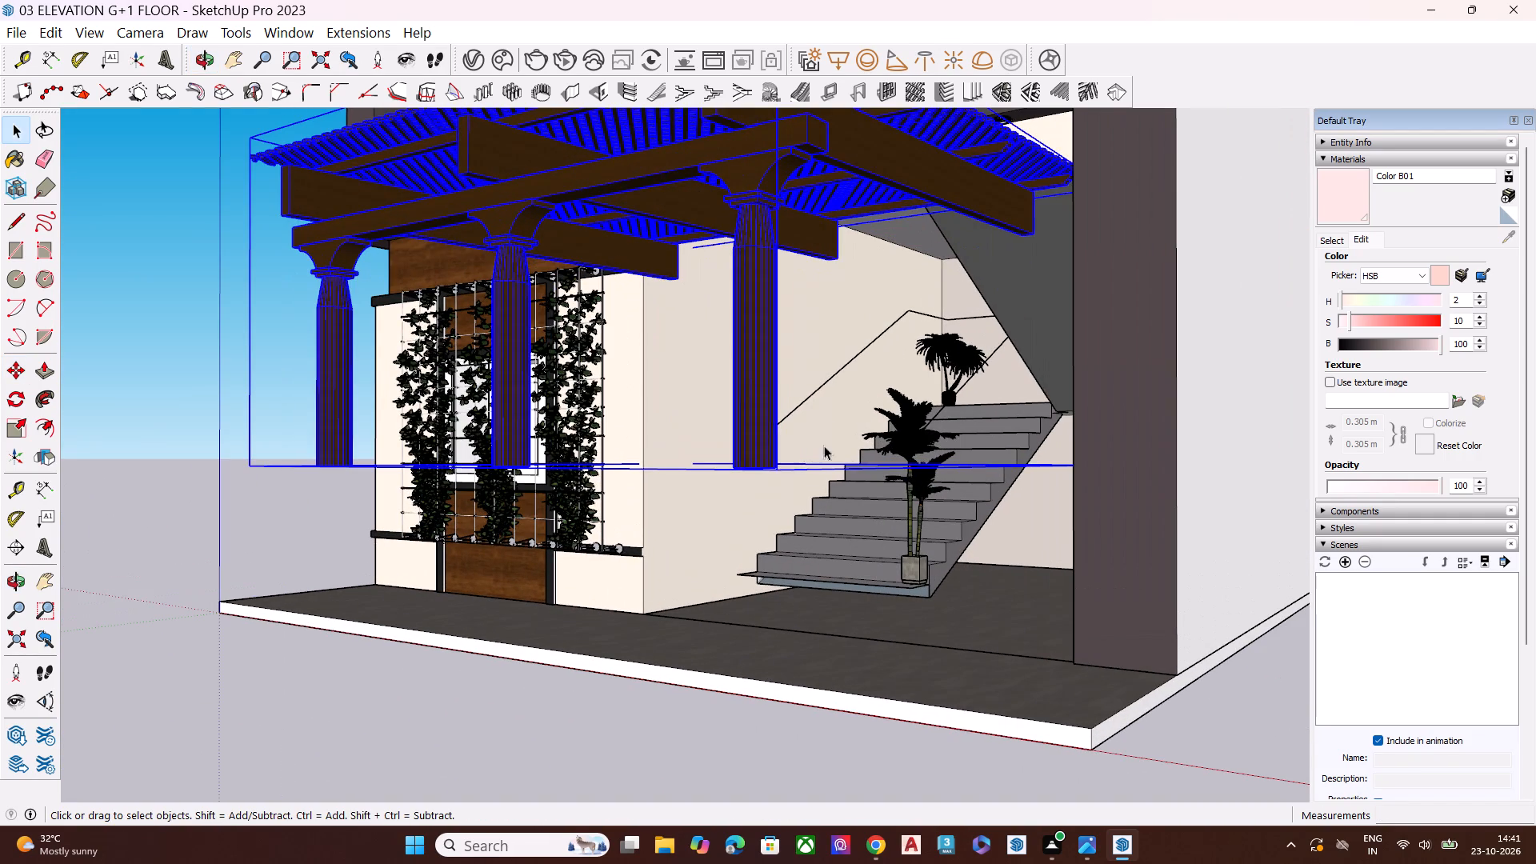
pyautogui.press('s')
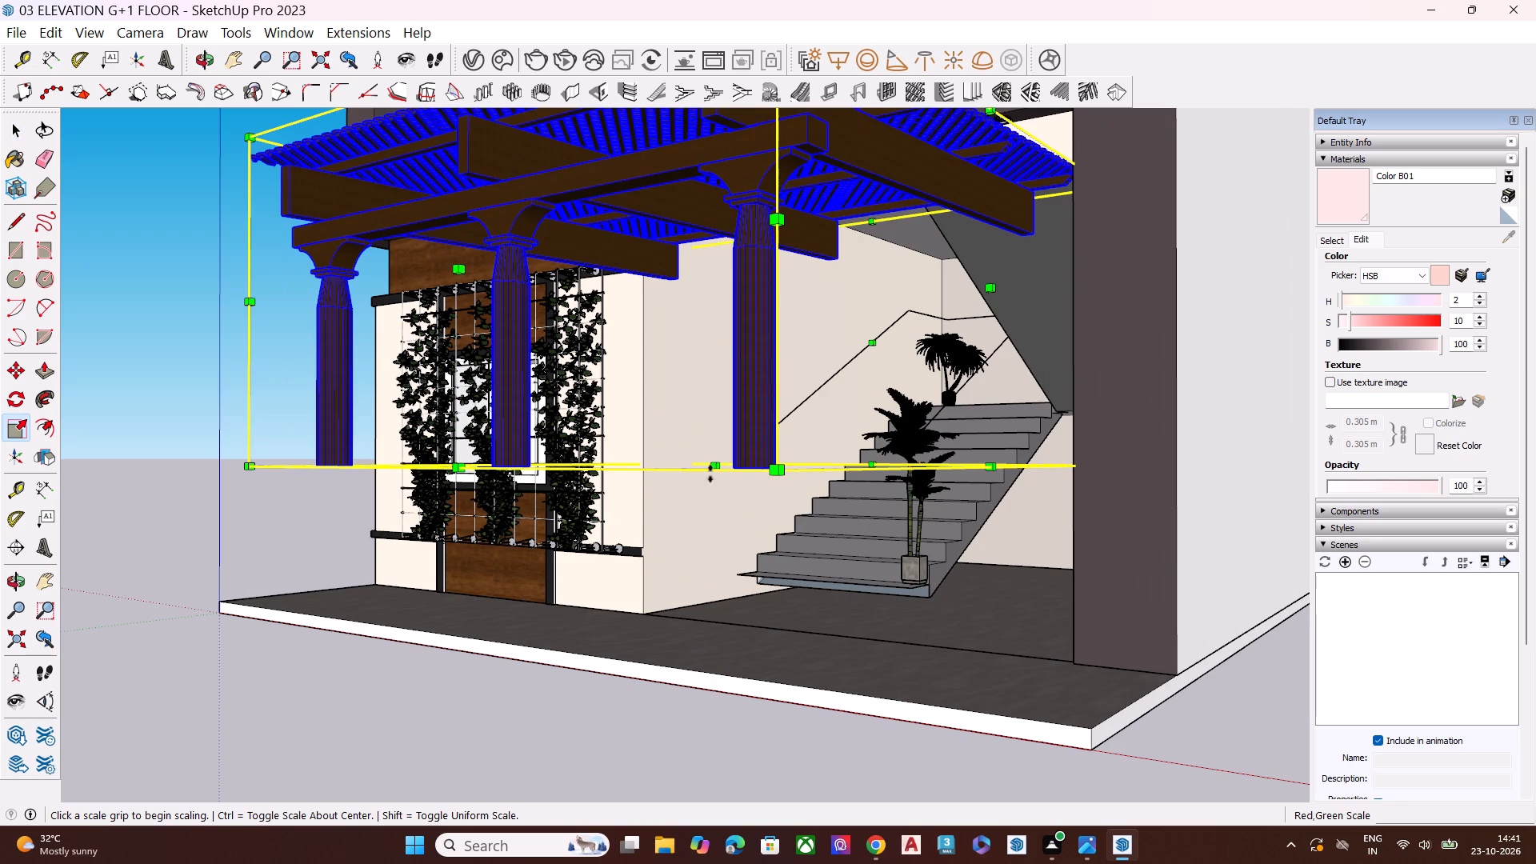
pyautogui.click(718, 466)
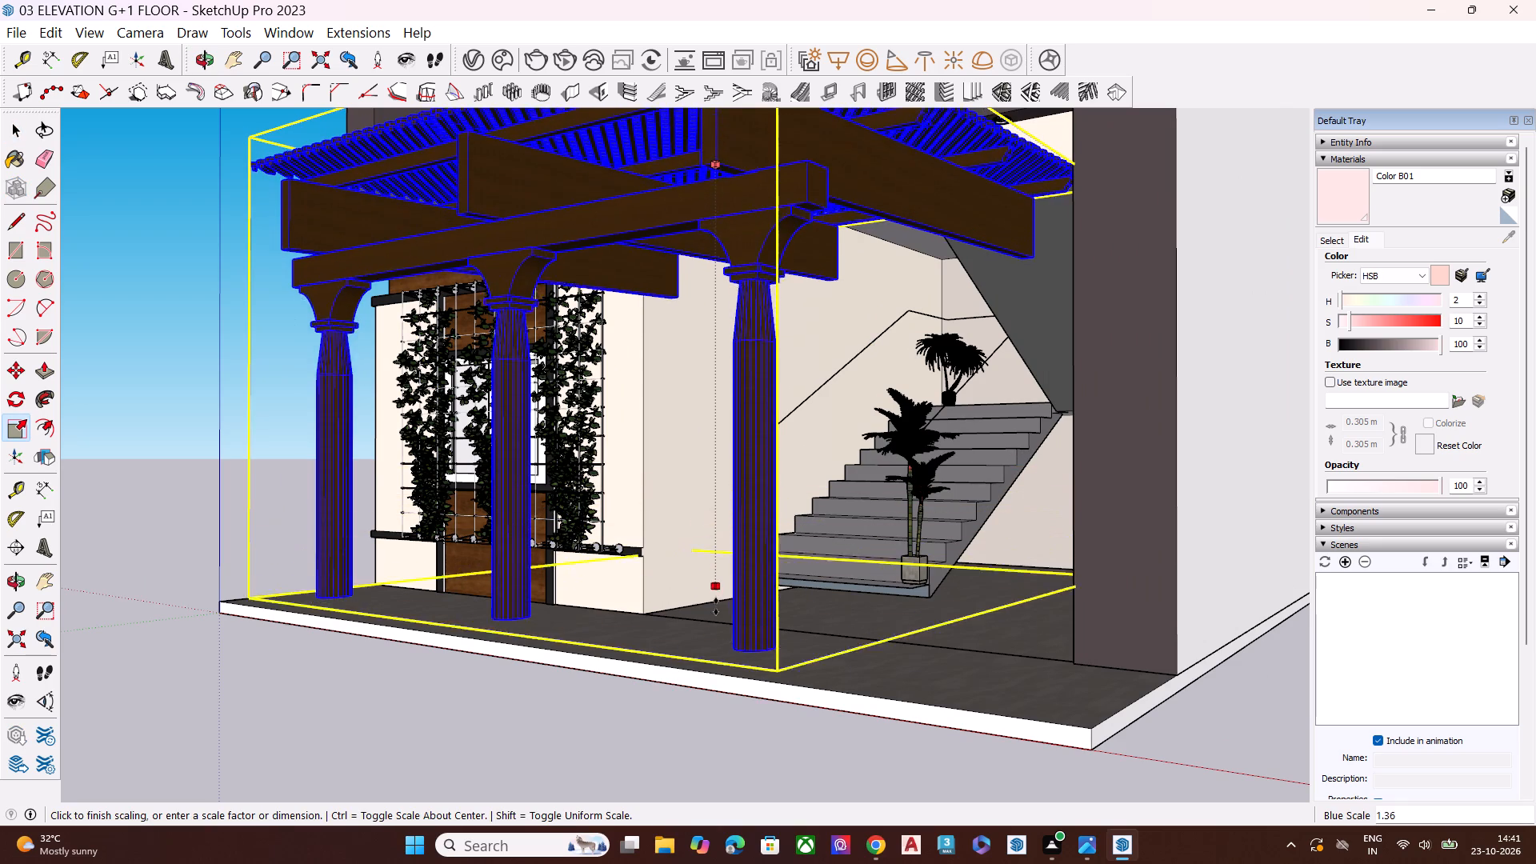
pyautogui.click(855, 697)
pyautogui.press('space')
pyautogui.scroll(-2, 878, 594)
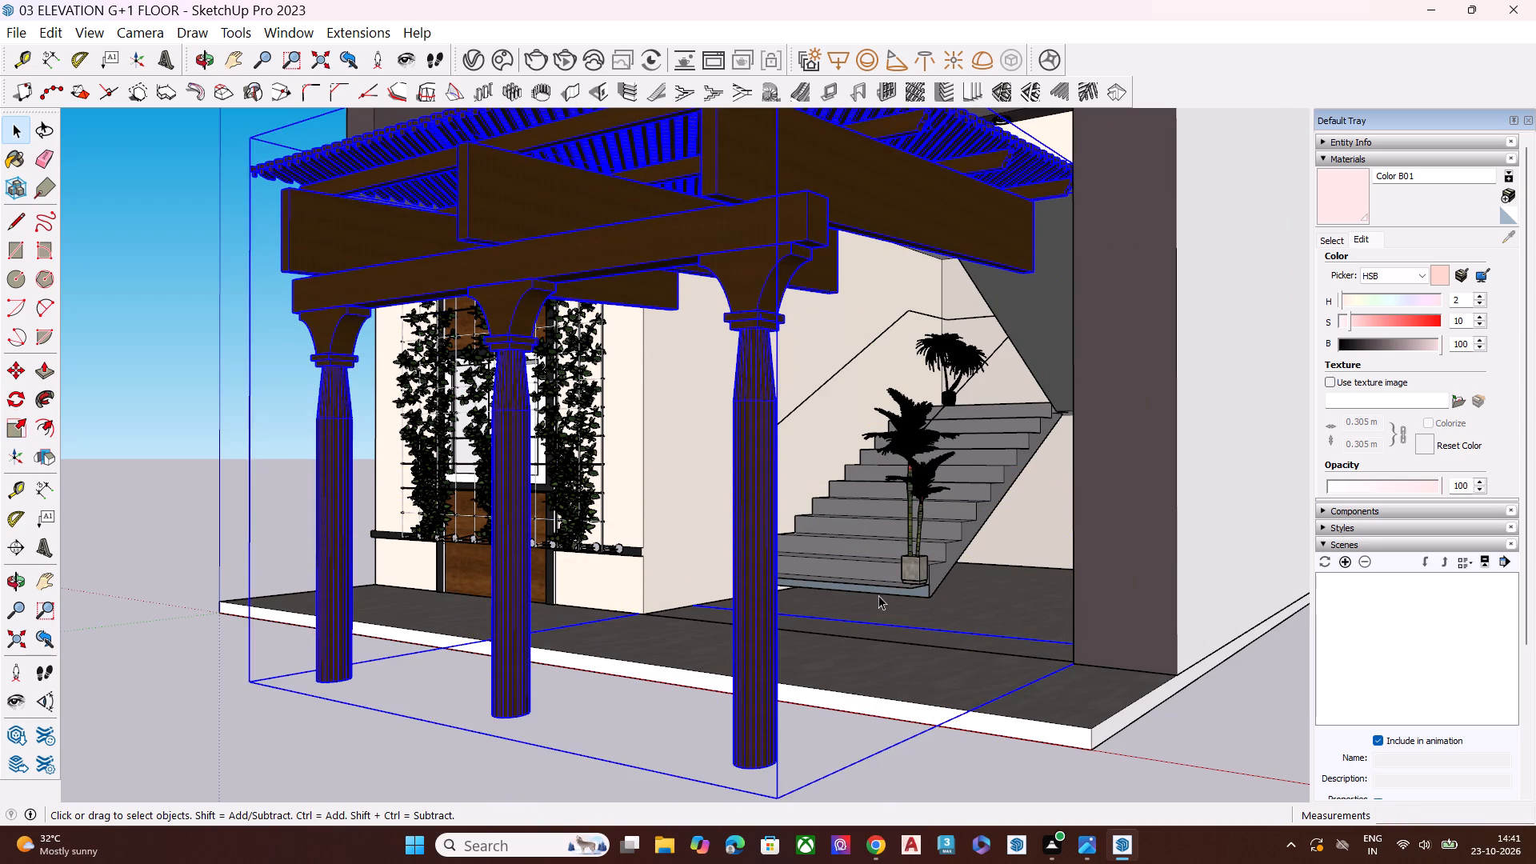
pyautogui.scroll(-5, 878, 595)
pyautogui.click(1043, 712)
# Examine the taller pergola's position against the entrance opening, balcony band and trellis wall from several angles.
pyautogui.moveTo(1042, 639); pyautogui.dragTo(942, 533, button='middle')
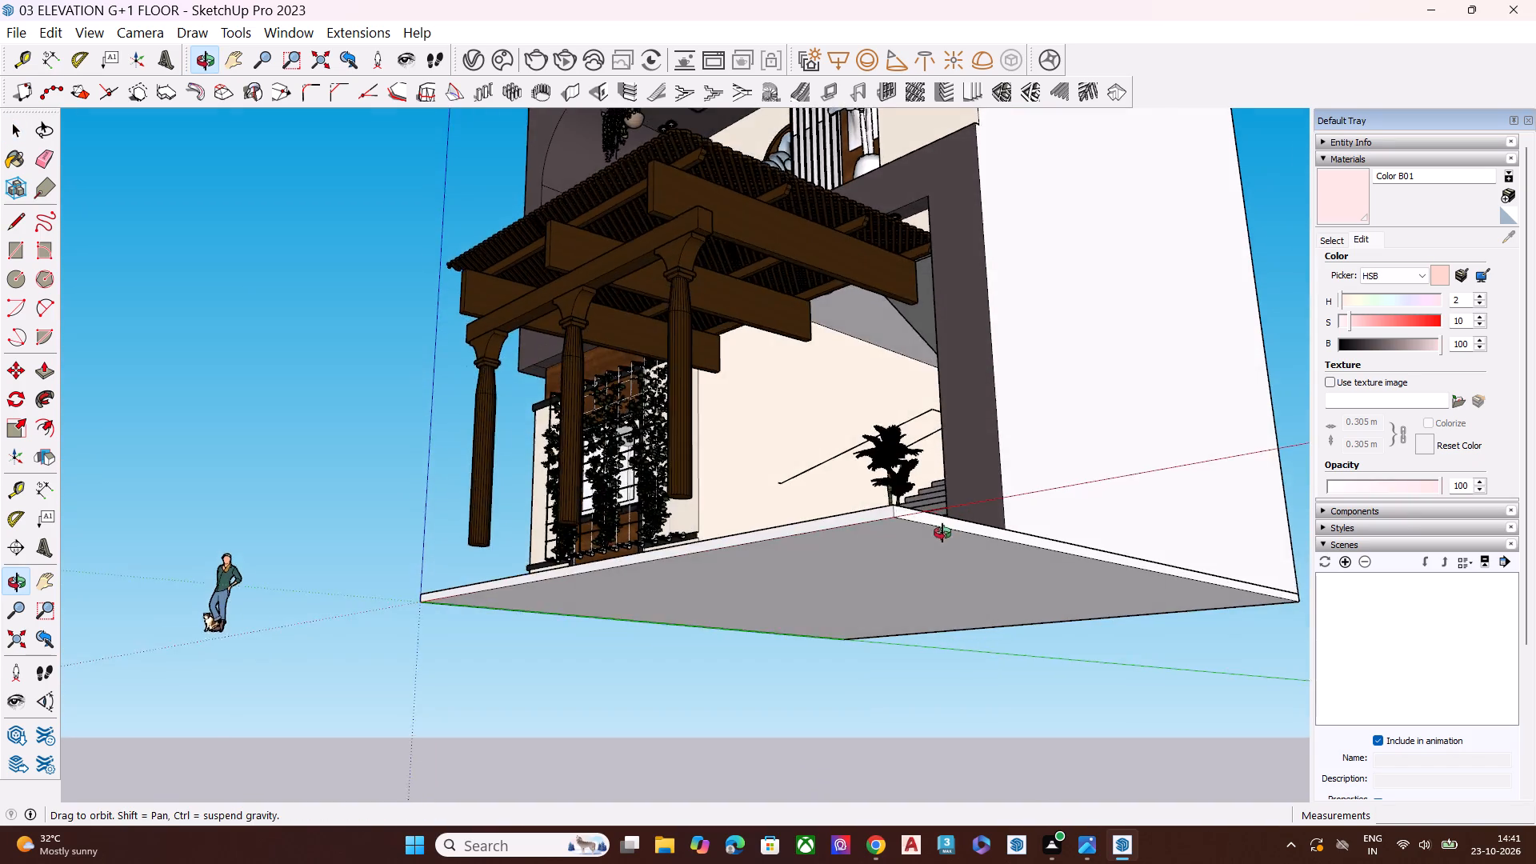
pyautogui.moveTo(942, 533); pyautogui.dragTo(1167, 727, button='middle')
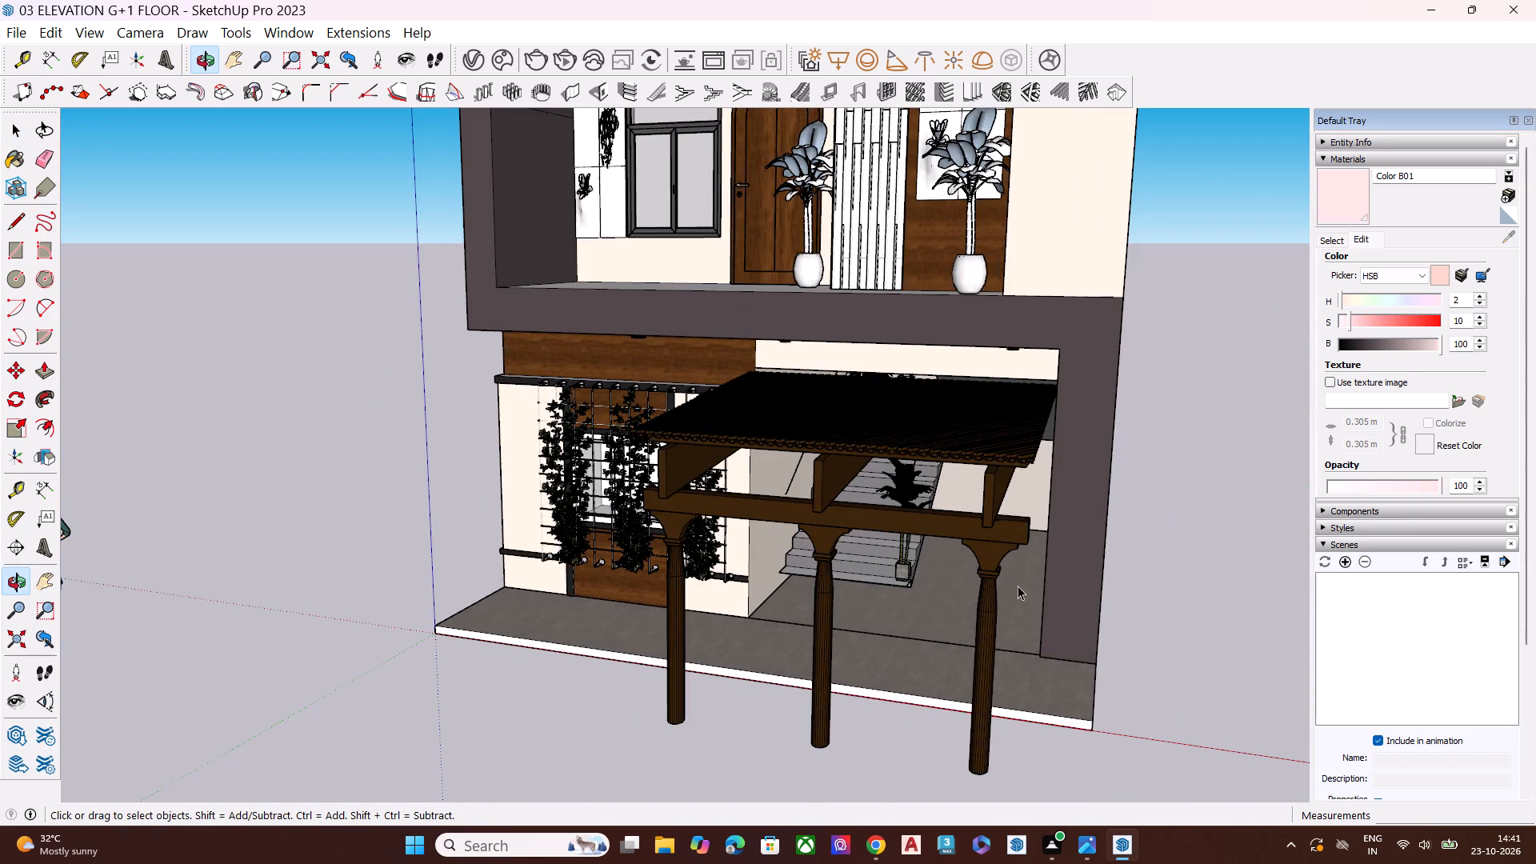
pyautogui.scroll(-6, 1023, 544)
pyautogui.moveTo(1058, 599); pyautogui.dragTo(1264, 521, button='middle')
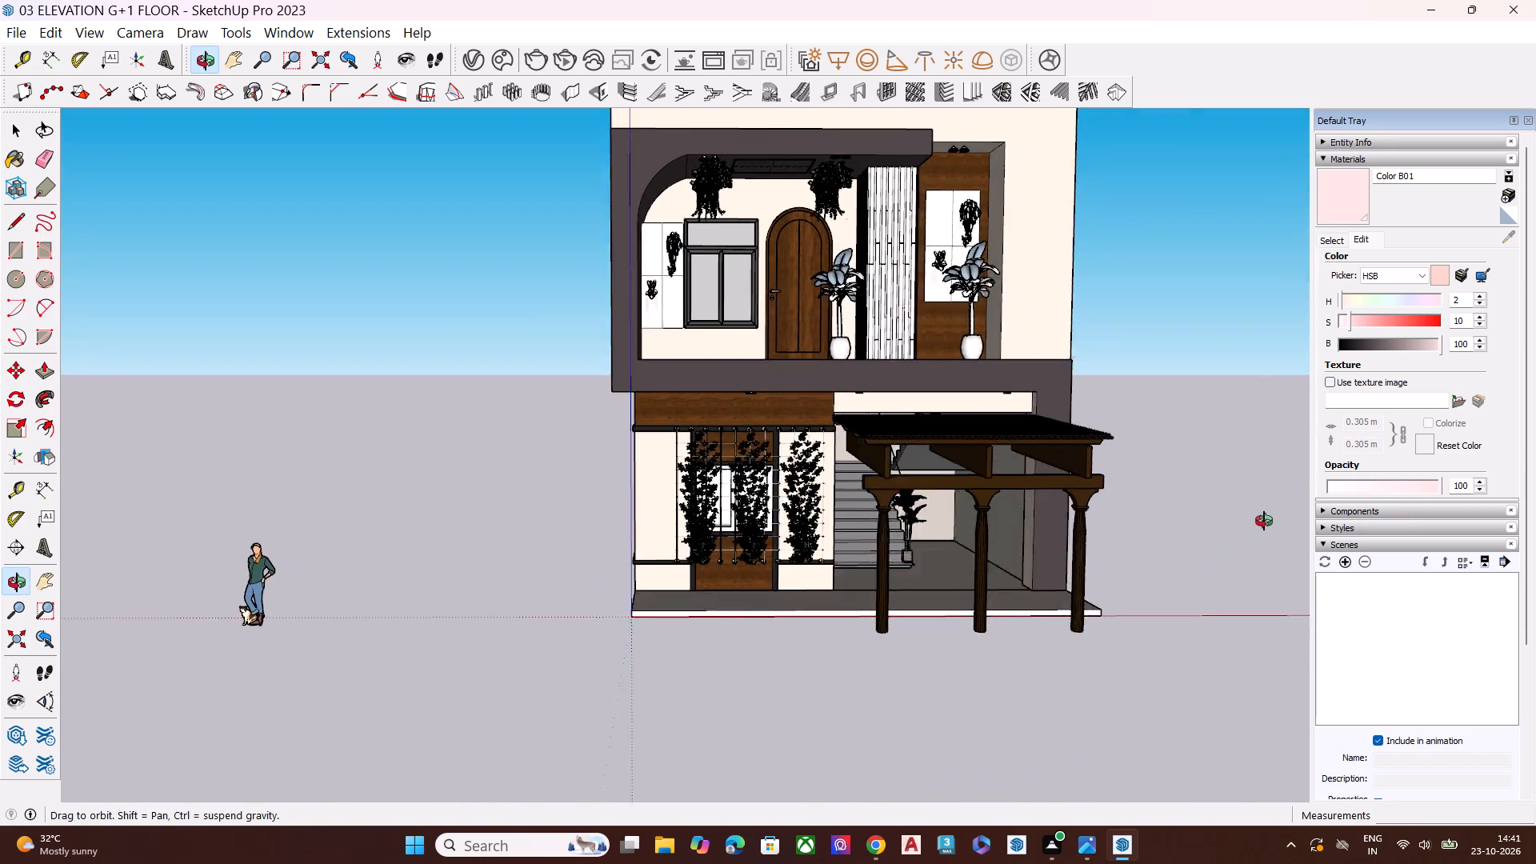
pyautogui.moveTo(1264, 521); pyautogui.dragTo(1265, 519, button='middle')
pyautogui.scroll(4, 903, 507)
pyautogui.scroll(-1, 934, 458)
pyautogui.scroll(1, 937, 453)
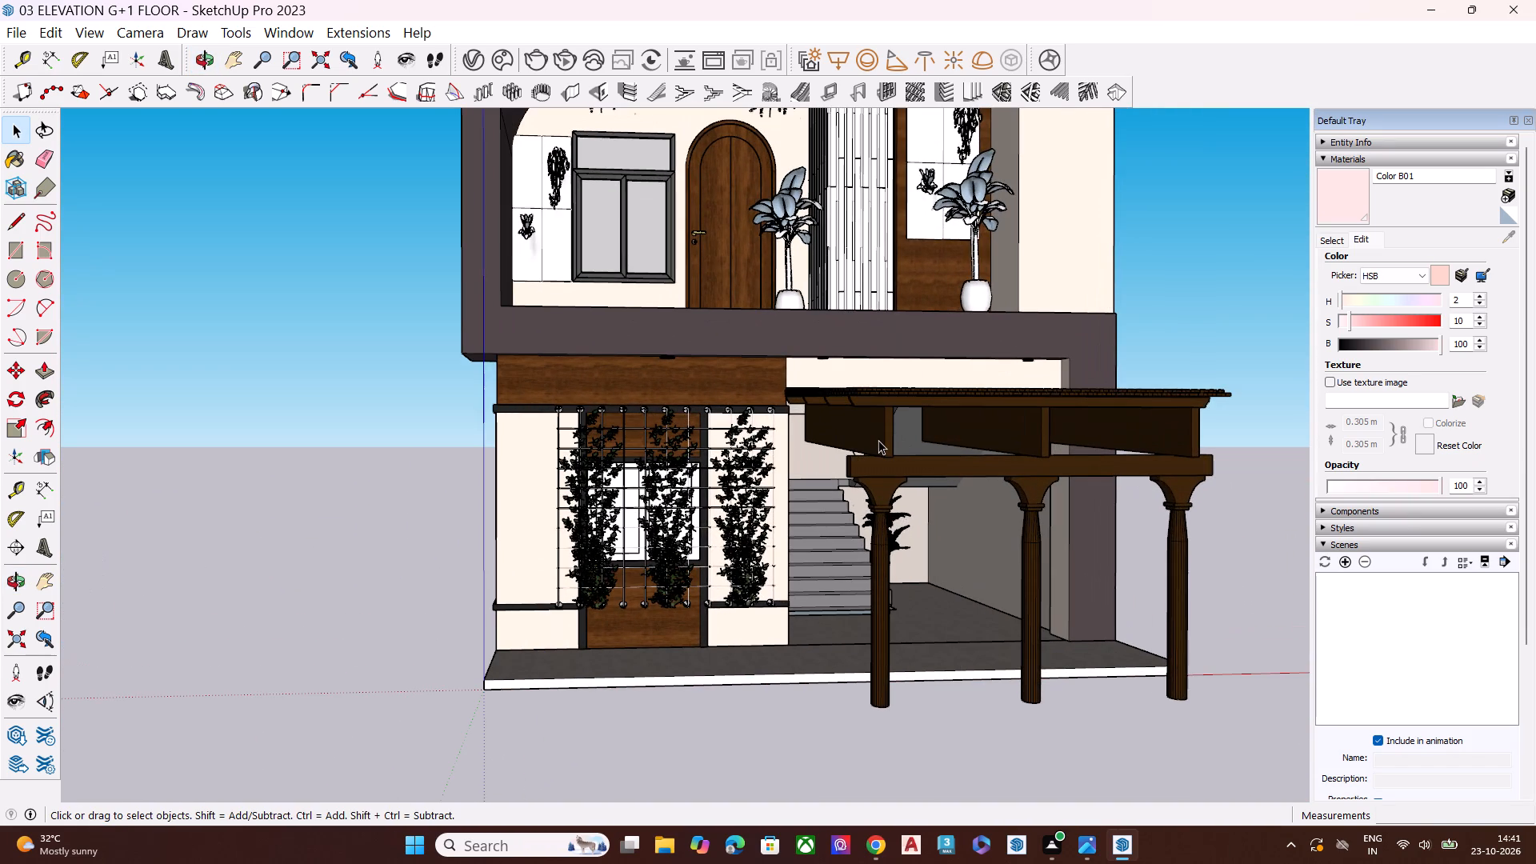
pyautogui.moveTo(885, 438); pyautogui.dragTo(1029, 624, button='middle')
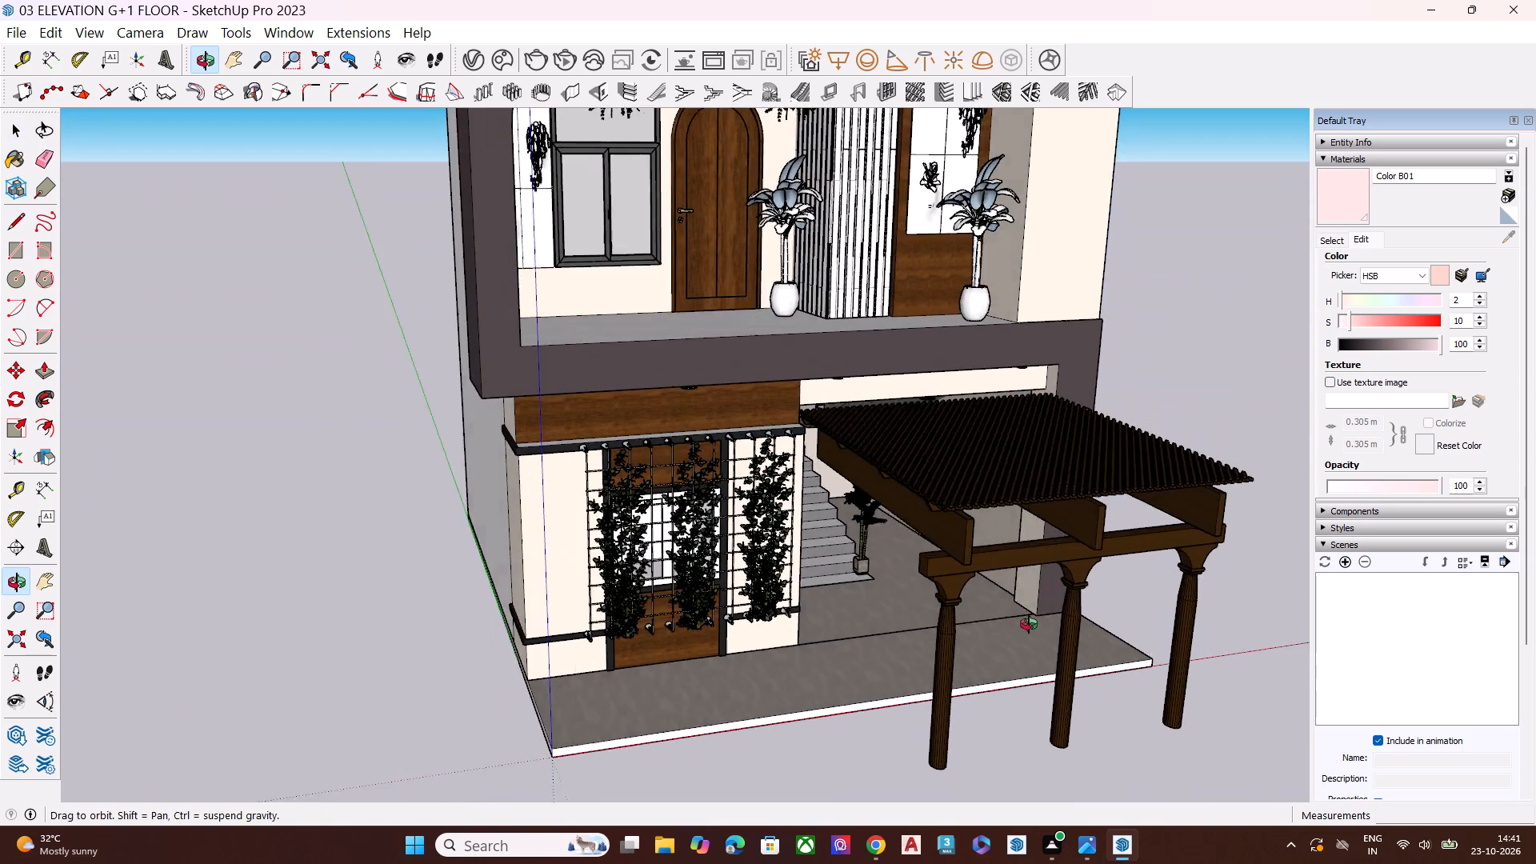
pyautogui.moveTo(1029, 624); pyautogui.dragTo(1062, 683, button='middle')
# Move the pergola group about 1' 1" by its rear trellis-side corner to the end of the ledge above the trellis.
pyautogui.scroll(10, 875, 474)
pyautogui.scroll(2, 789, 413)
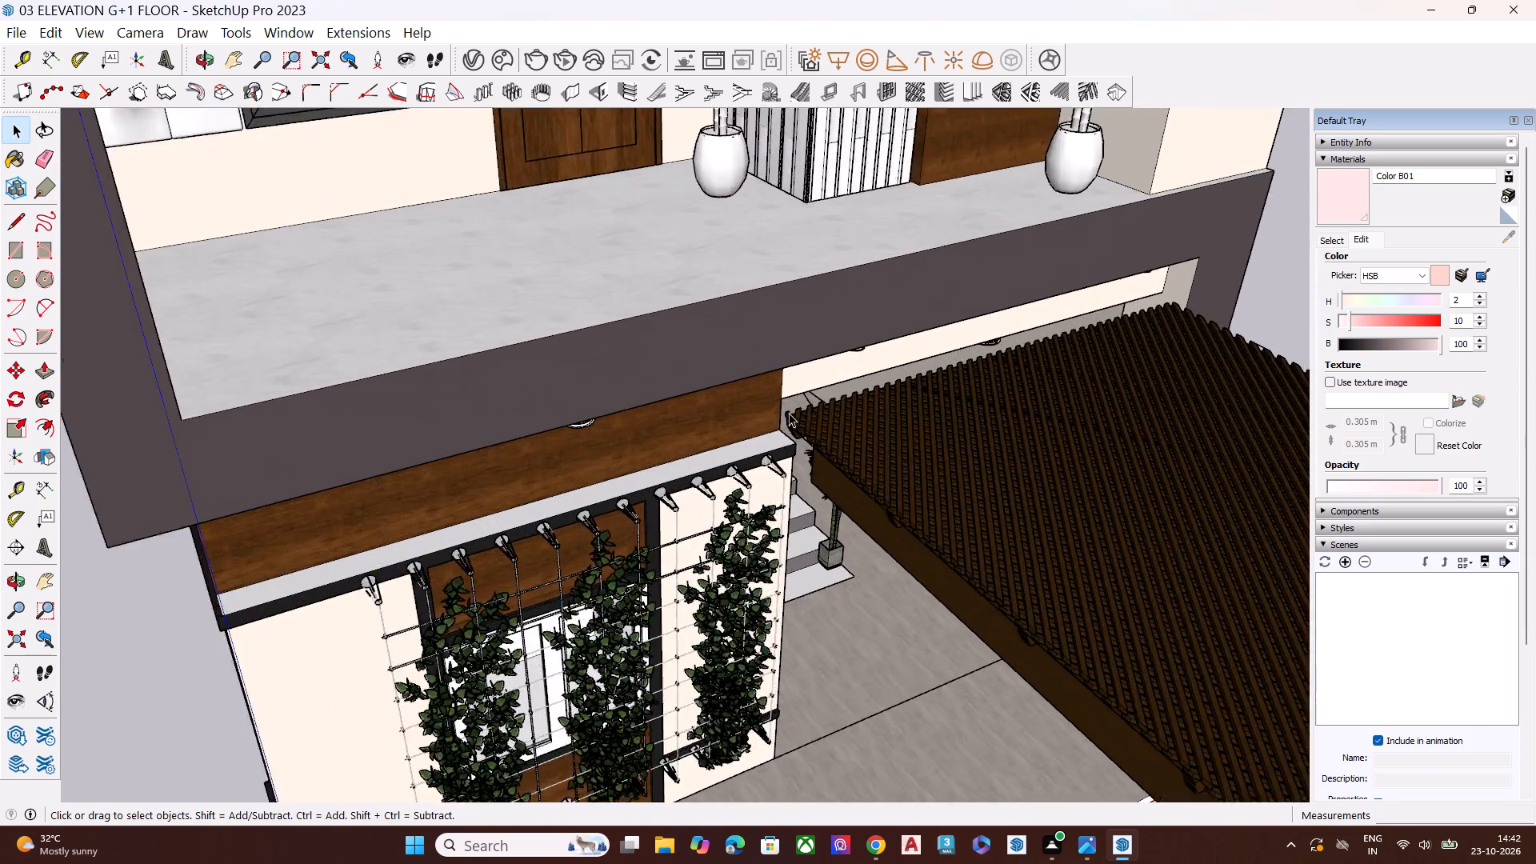
pyautogui.scroll(6, 789, 413)
pyautogui.click(827, 442)
pyautogui.press('m')
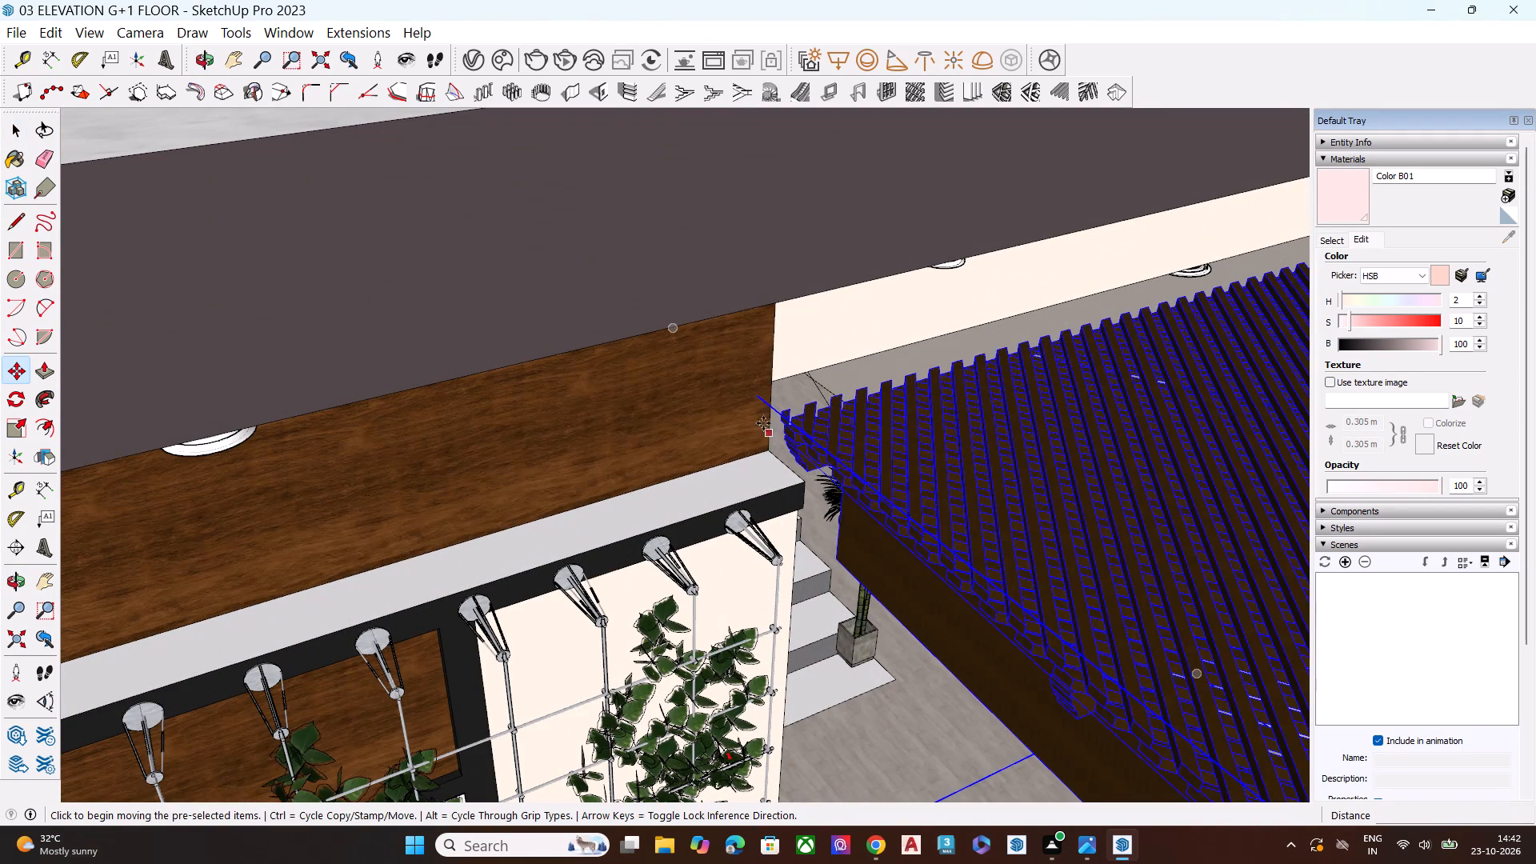
pyautogui.click(761, 404)
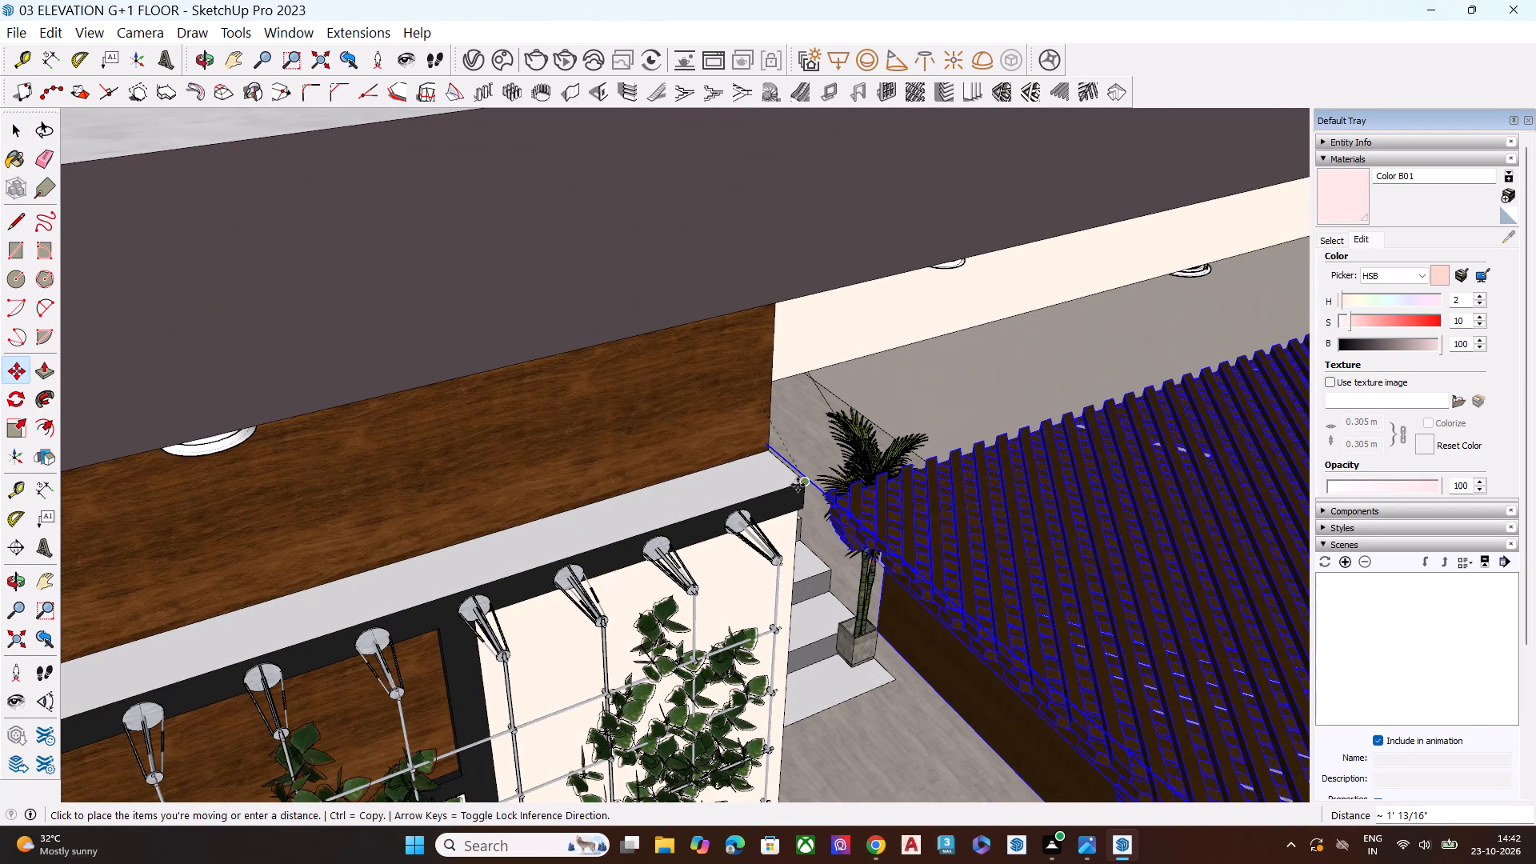
pyautogui.click(802, 482)
pyautogui.scroll(-6, 737, 438)
pyautogui.press('space')
pyautogui.scroll(1, 755, 428)
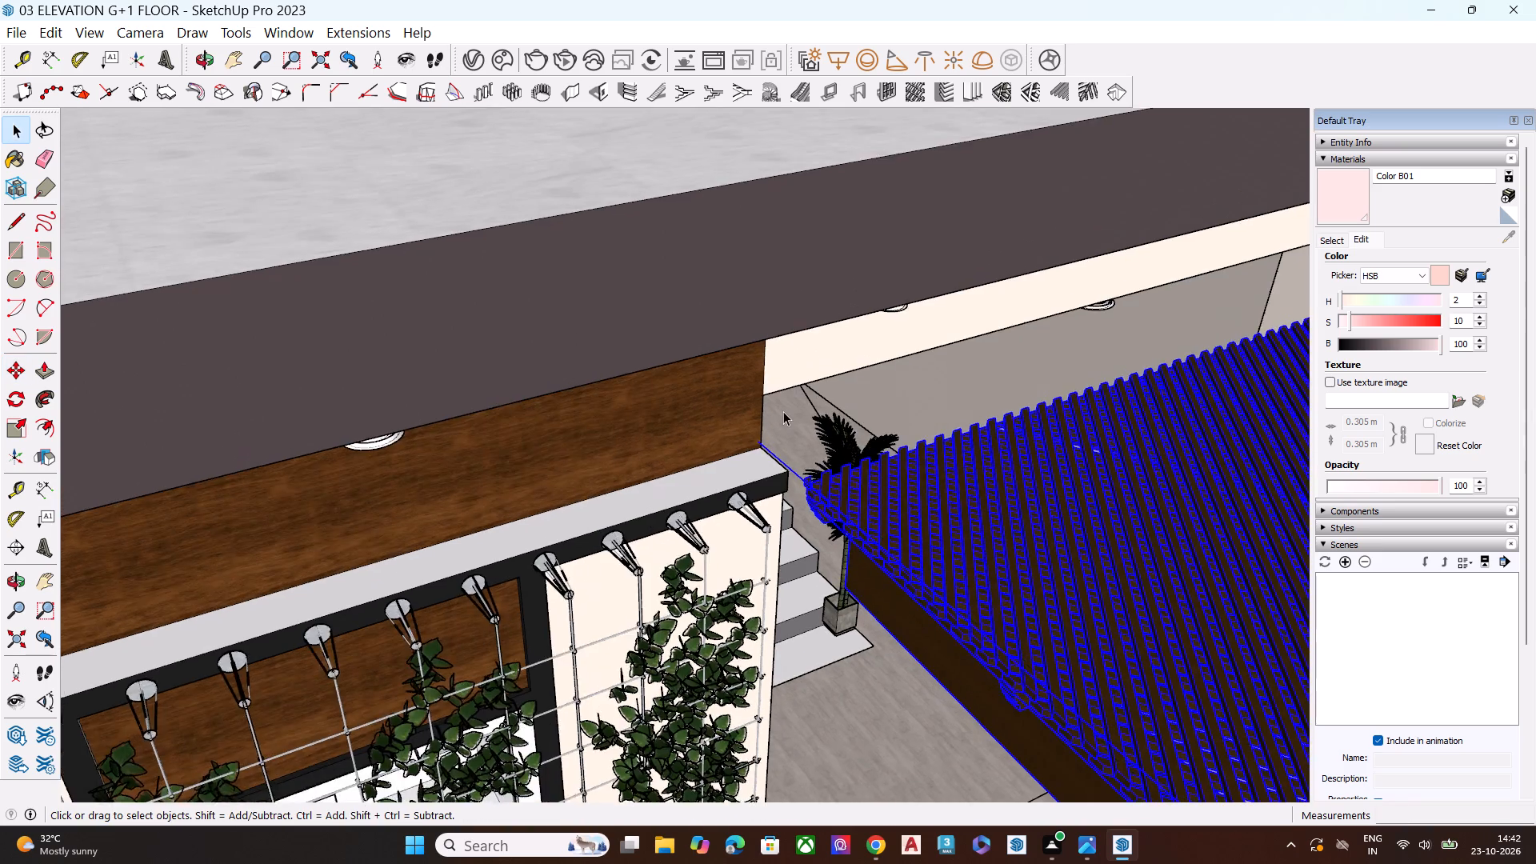
# Scale the pergola group along the red axis by about 1.98, extending it across the trellis wall, and deselect it.
pyautogui.scroll(-9, 783, 411)
pyautogui.scroll(-12, 754, 415)
pyautogui.scroll(1, 962, 440)
pyautogui.scroll(-4, 980, 455)
pyautogui.moveTo(1079, 586); pyautogui.dragTo(1129, 454, button='middle')
pyautogui.scroll(7, 1104, 472)
pyautogui.press('s')
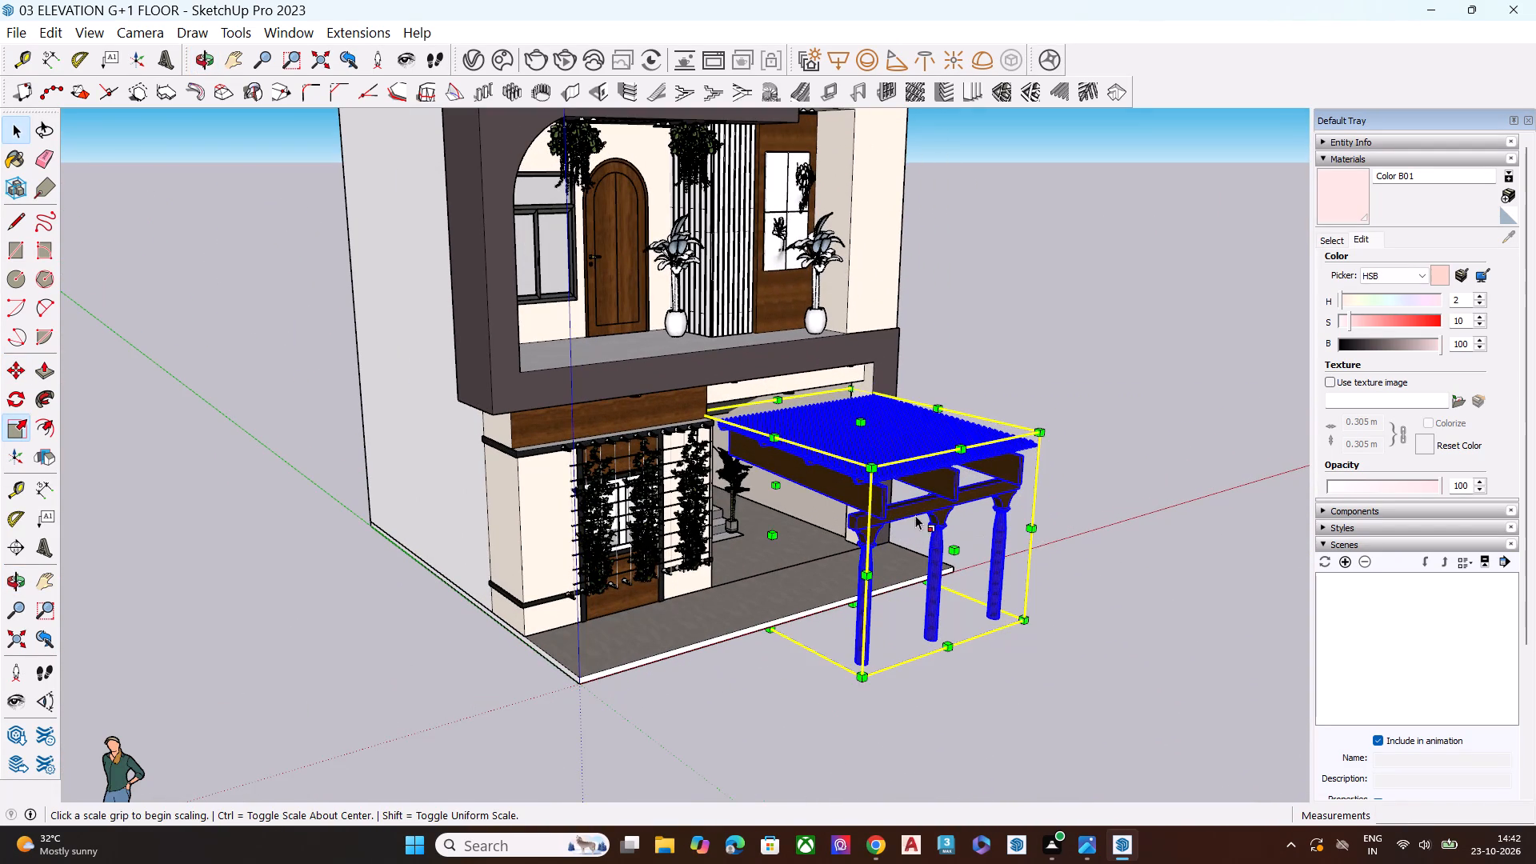
pyautogui.moveTo(769, 536); pyautogui.dragTo(630, 542)
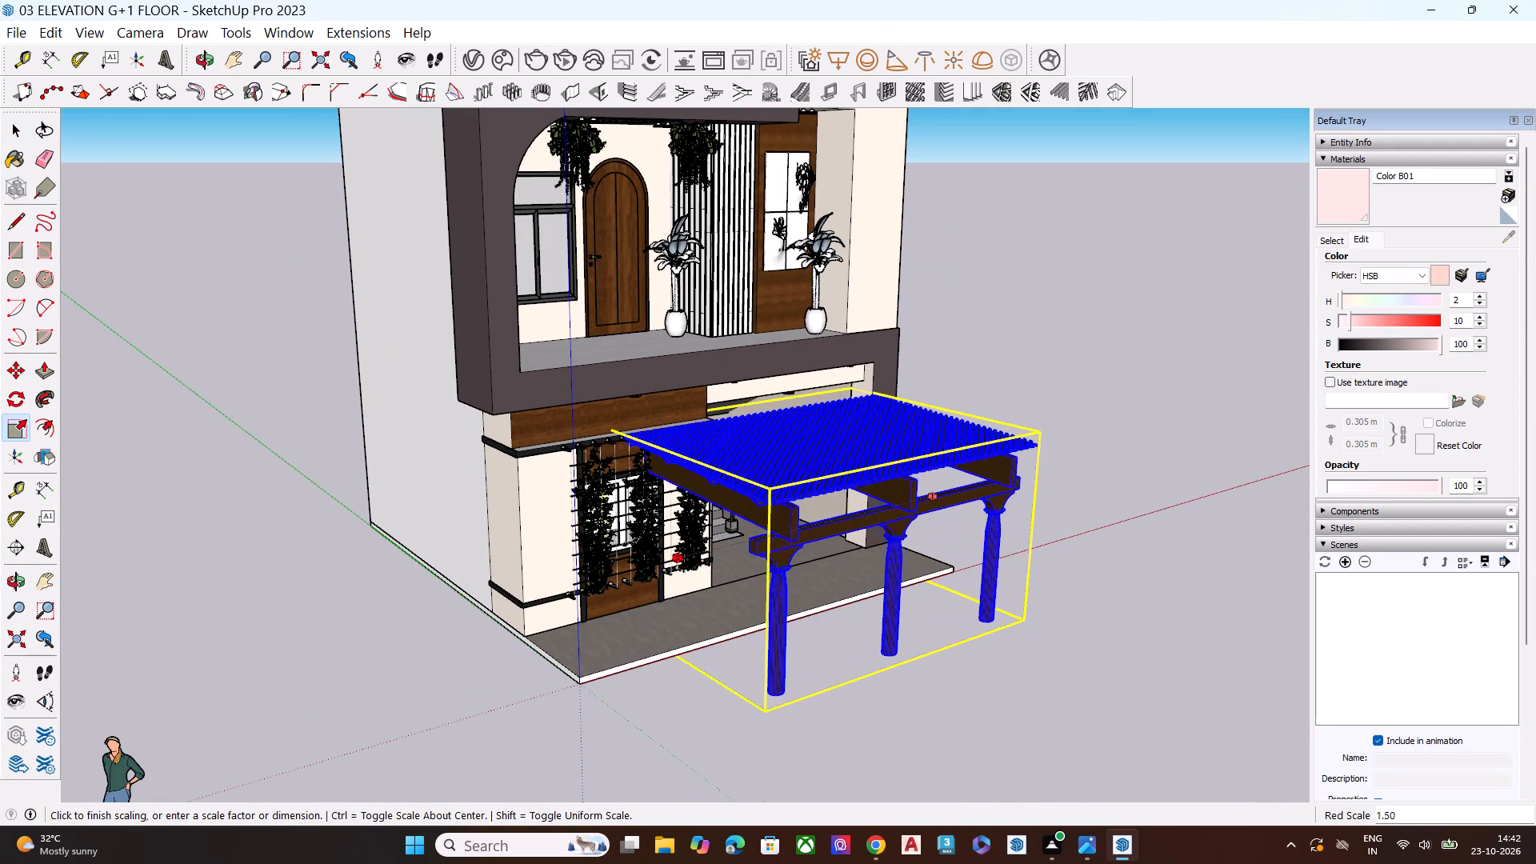
pyautogui.moveTo(630, 542); pyautogui.dragTo(512, 432)
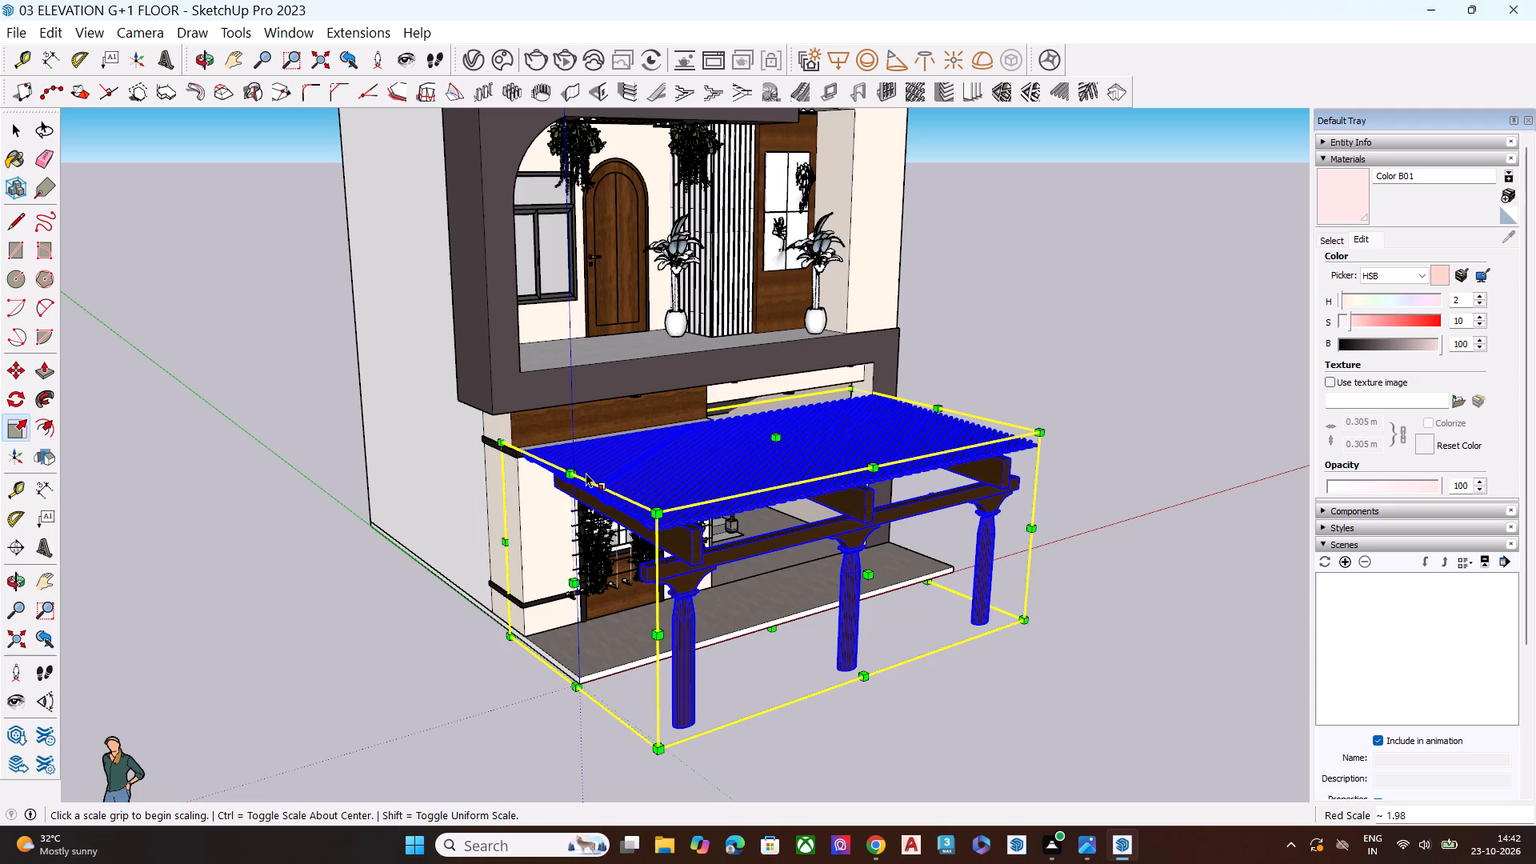
pyautogui.press('space')
pyautogui.click(970, 698)
# Open the ground-floor slab group, push/pull its front face outward 12' 6 3/8" past the pergola columns, and close the group.
pyautogui.moveTo(1004, 638); pyautogui.dragTo(964, 486, button='middle')
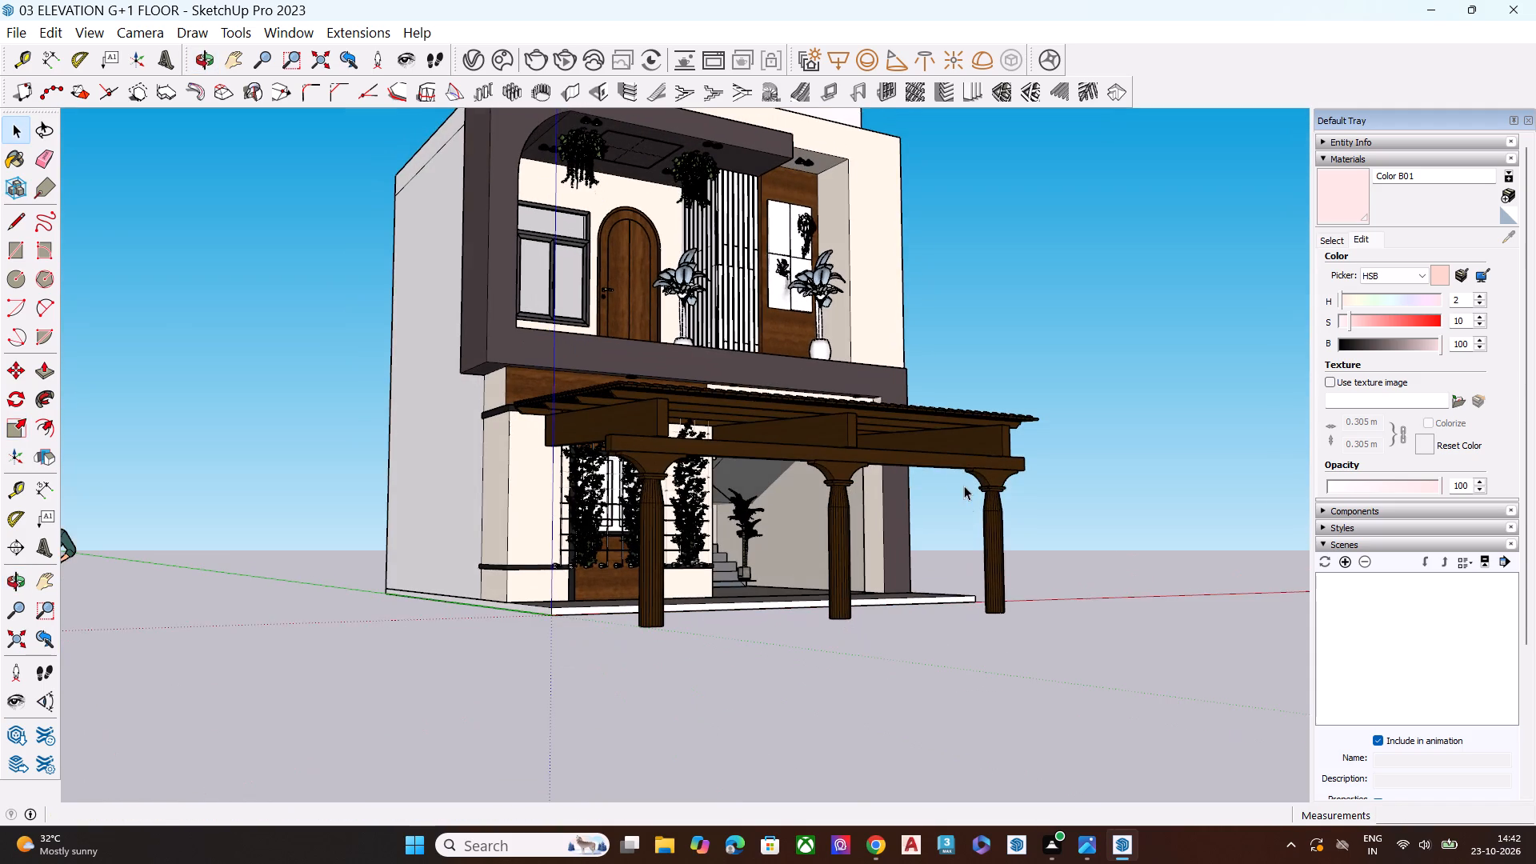
pyautogui.scroll(1, 974, 536)
pyautogui.moveTo(898, 656); pyautogui.dragTo(661, 698, button='middle')
pyautogui.moveTo(986, 630); pyautogui.dragTo(914, 634, button='middle')
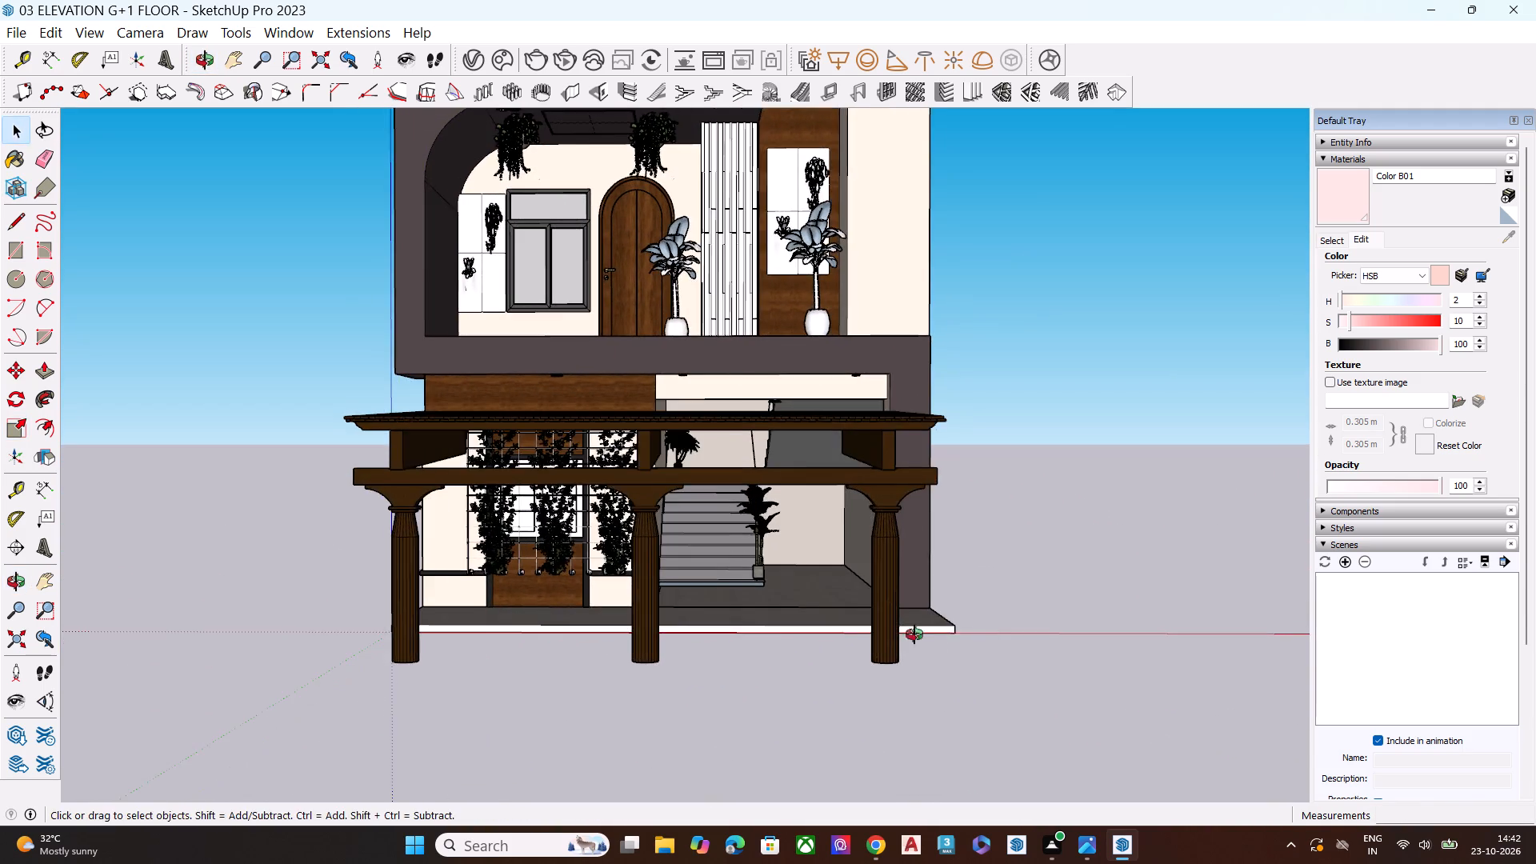
pyautogui.moveTo(914, 634); pyautogui.dragTo(769, 663, button='middle')
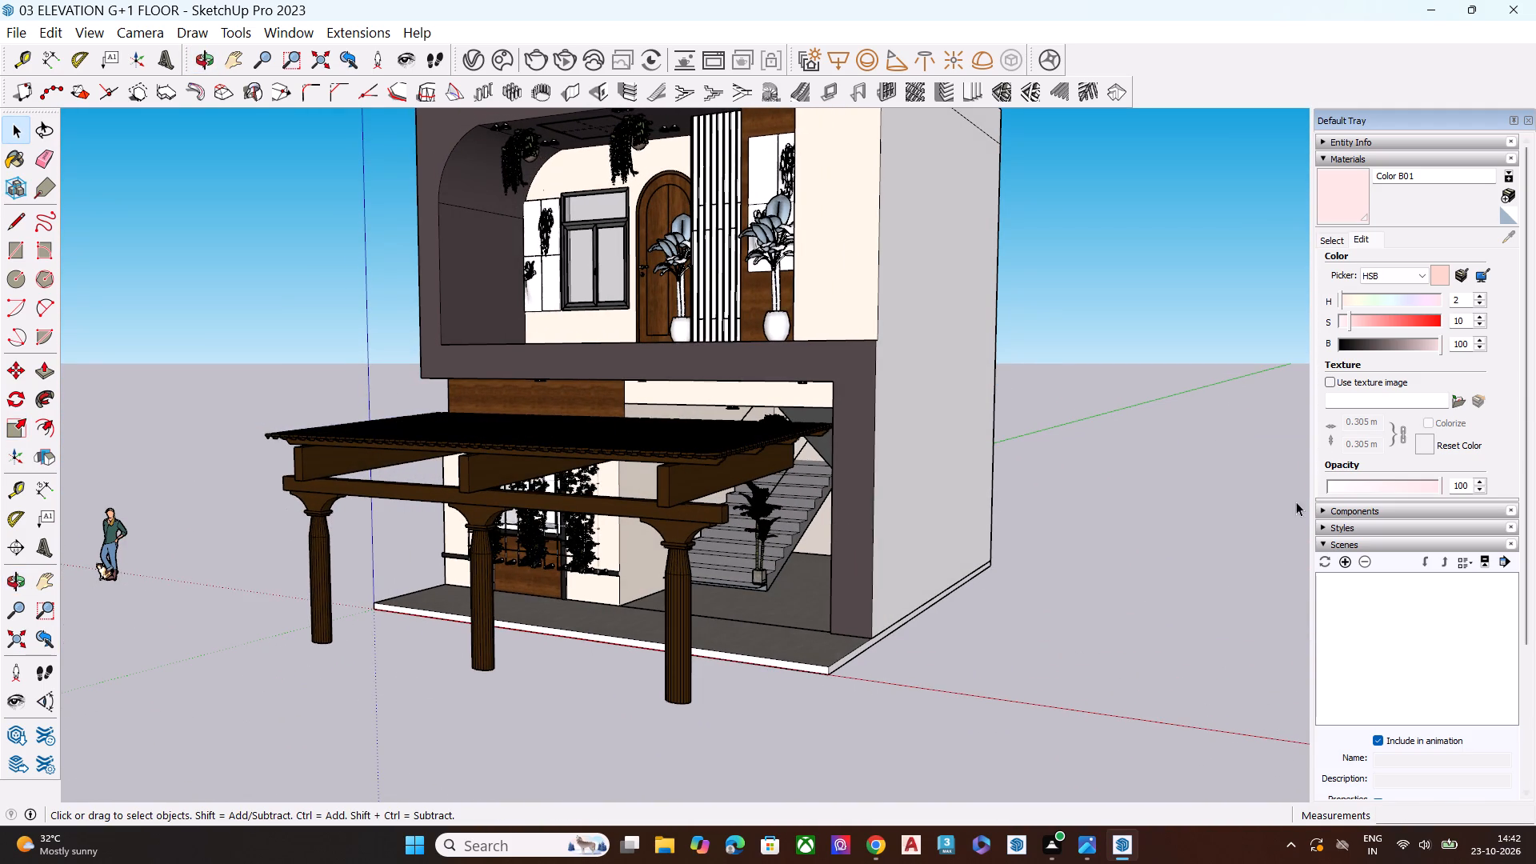
pyautogui.scroll(-1, 1288, 533)
pyautogui.doubleClick(844, 659)
pyautogui.click(849, 654)
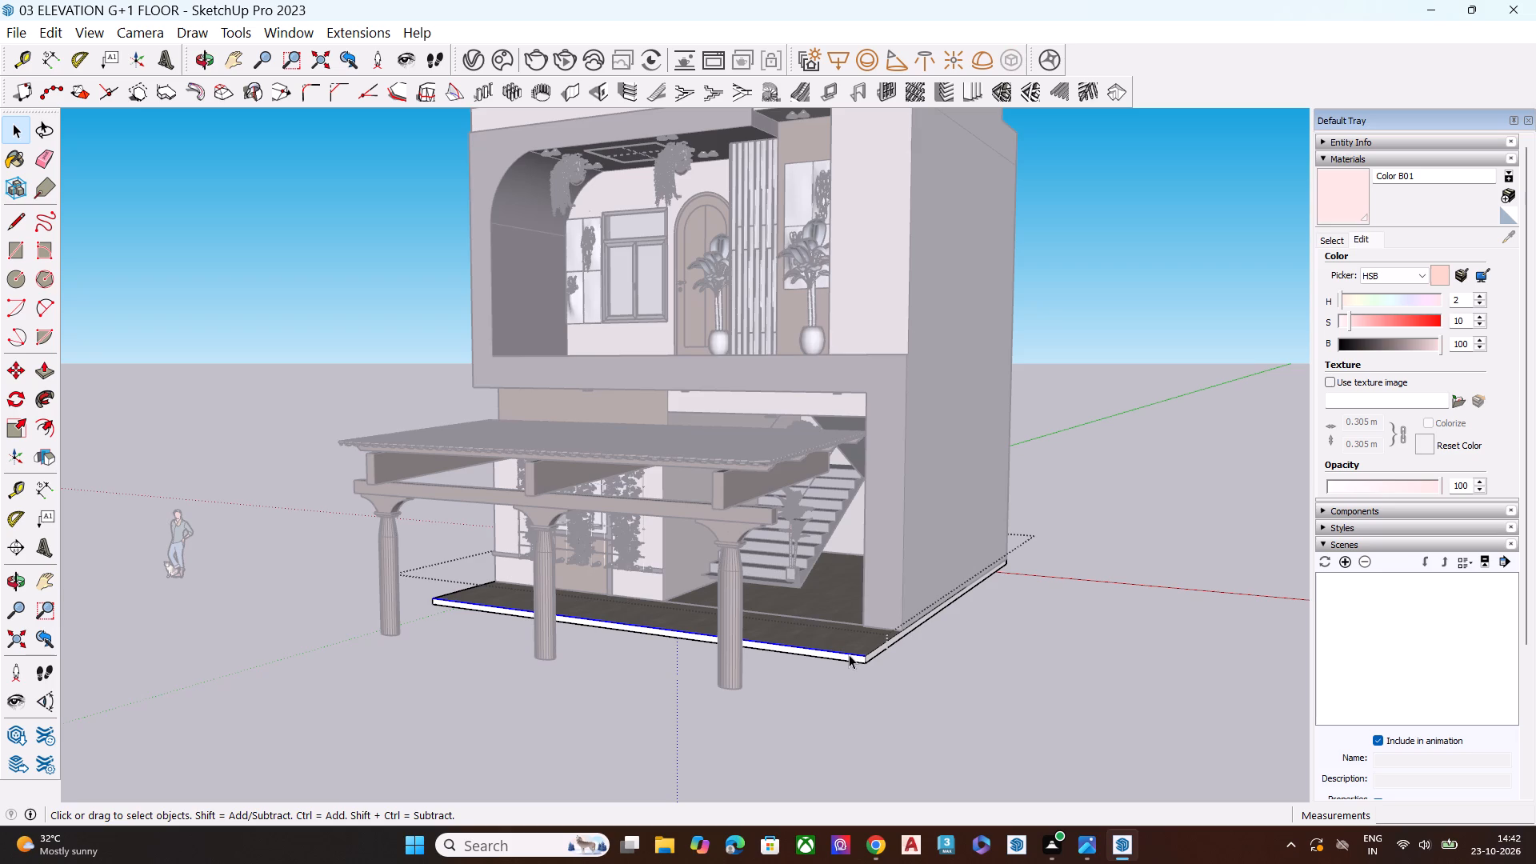
pyautogui.click(849, 657)
pyautogui.scroll(12, 853, 656)
pyautogui.scroll(-2, 853, 656)
pyautogui.scroll(7, 853, 656)
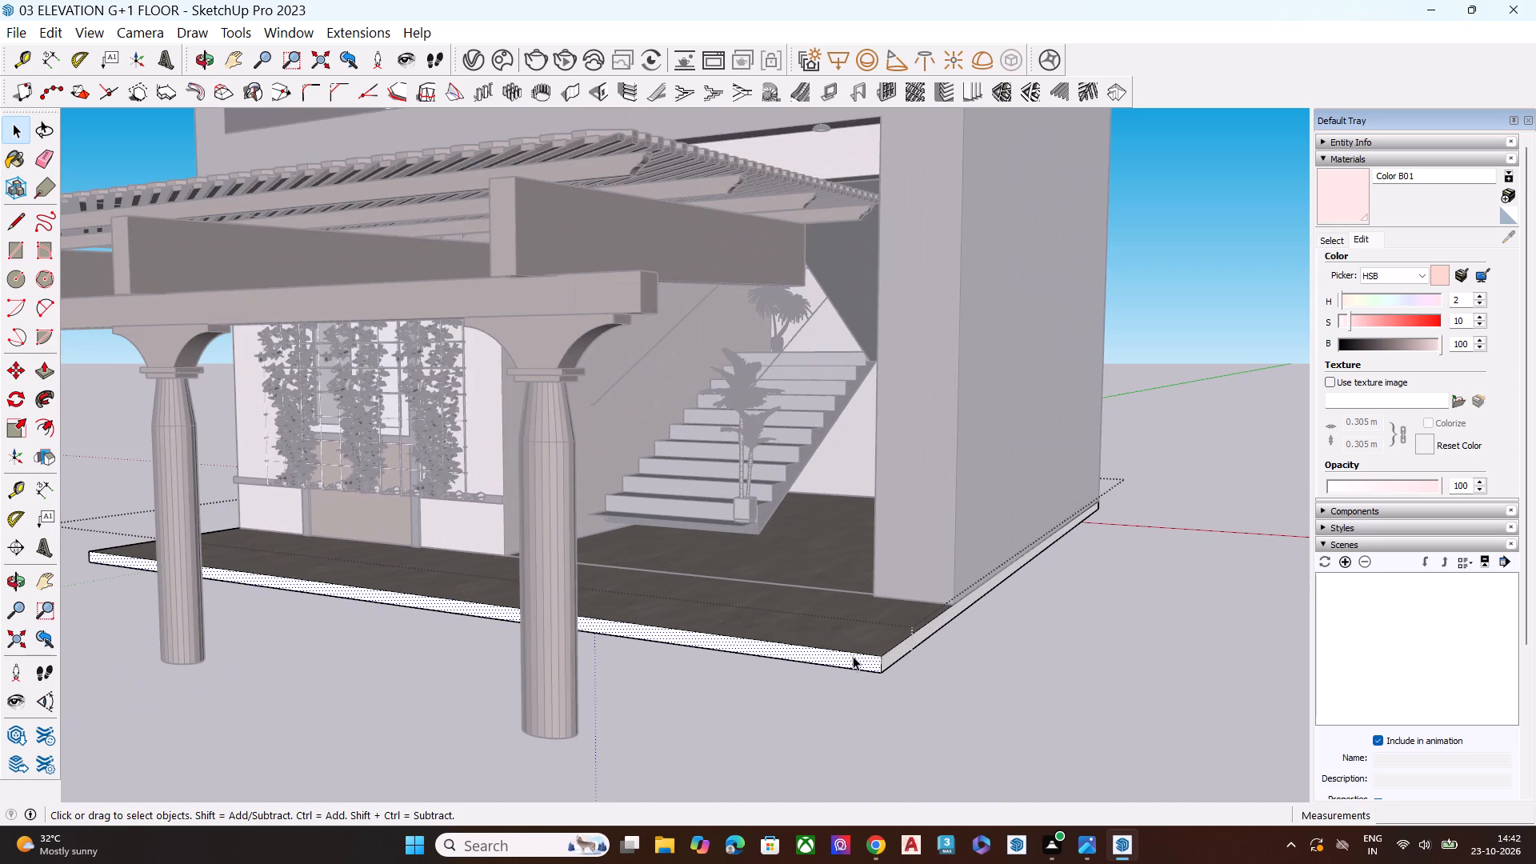
pyautogui.press('p')
pyautogui.click(858, 655)
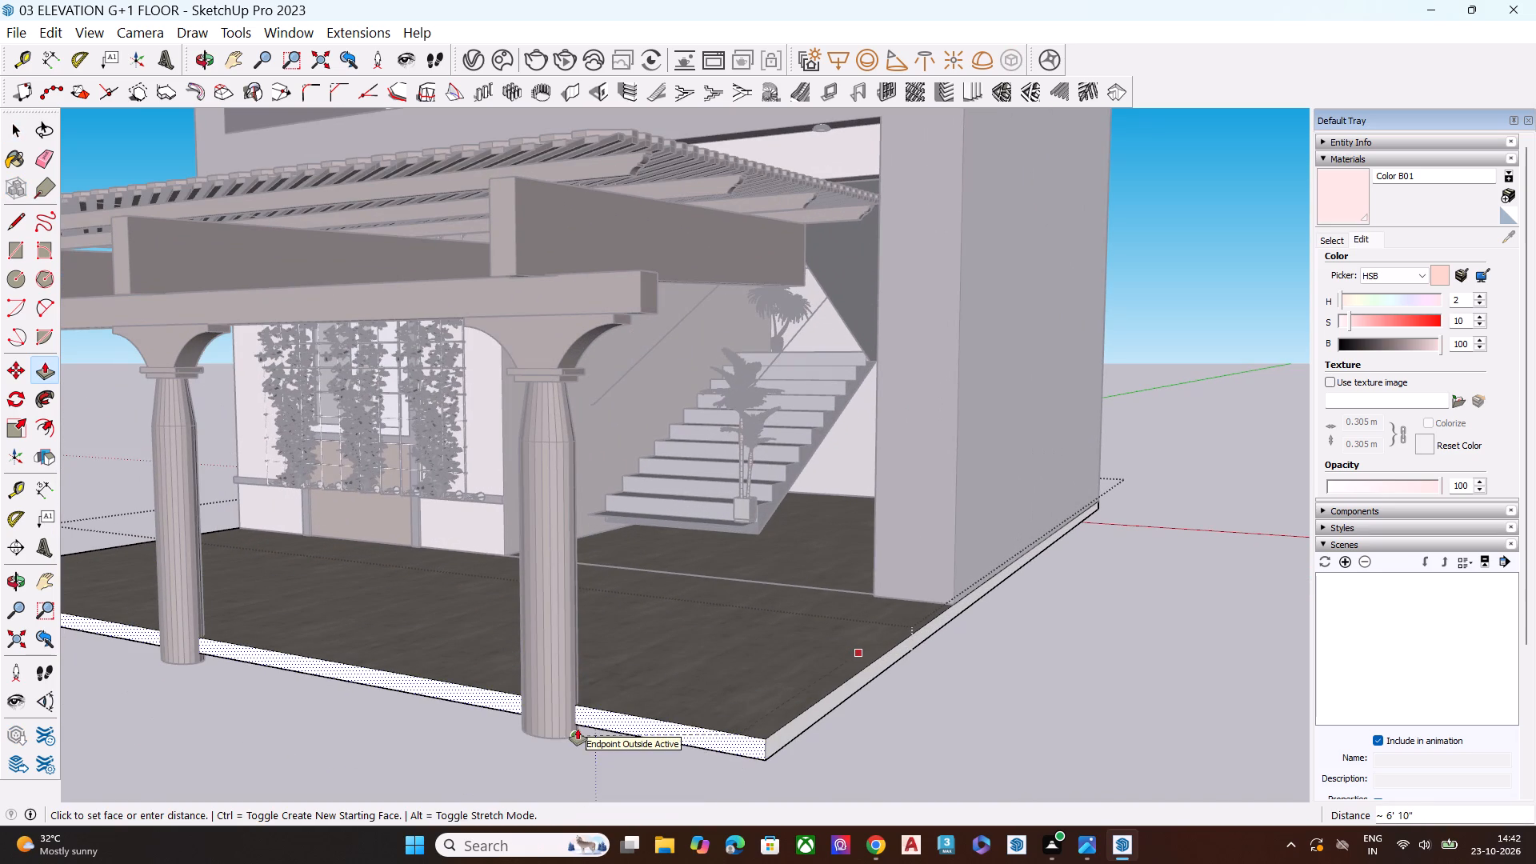
pyautogui.click(526, 748)
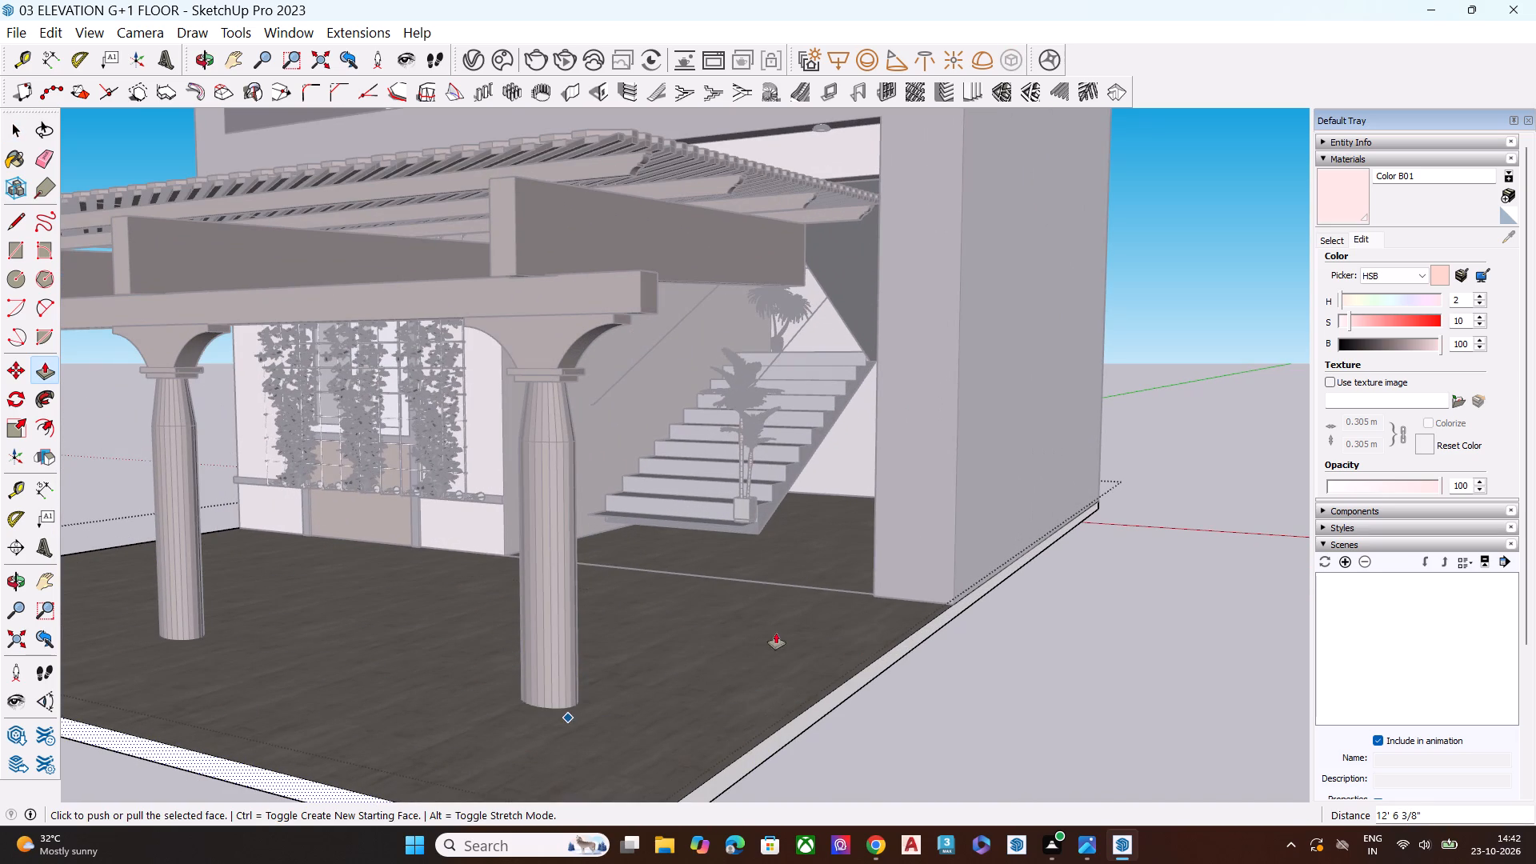
pyautogui.press('space')
pyautogui.scroll(-7, 952, 590)
pyautogui.moveTo(776, 685); pyautogui.dragTo(1005, 664, button='middle')
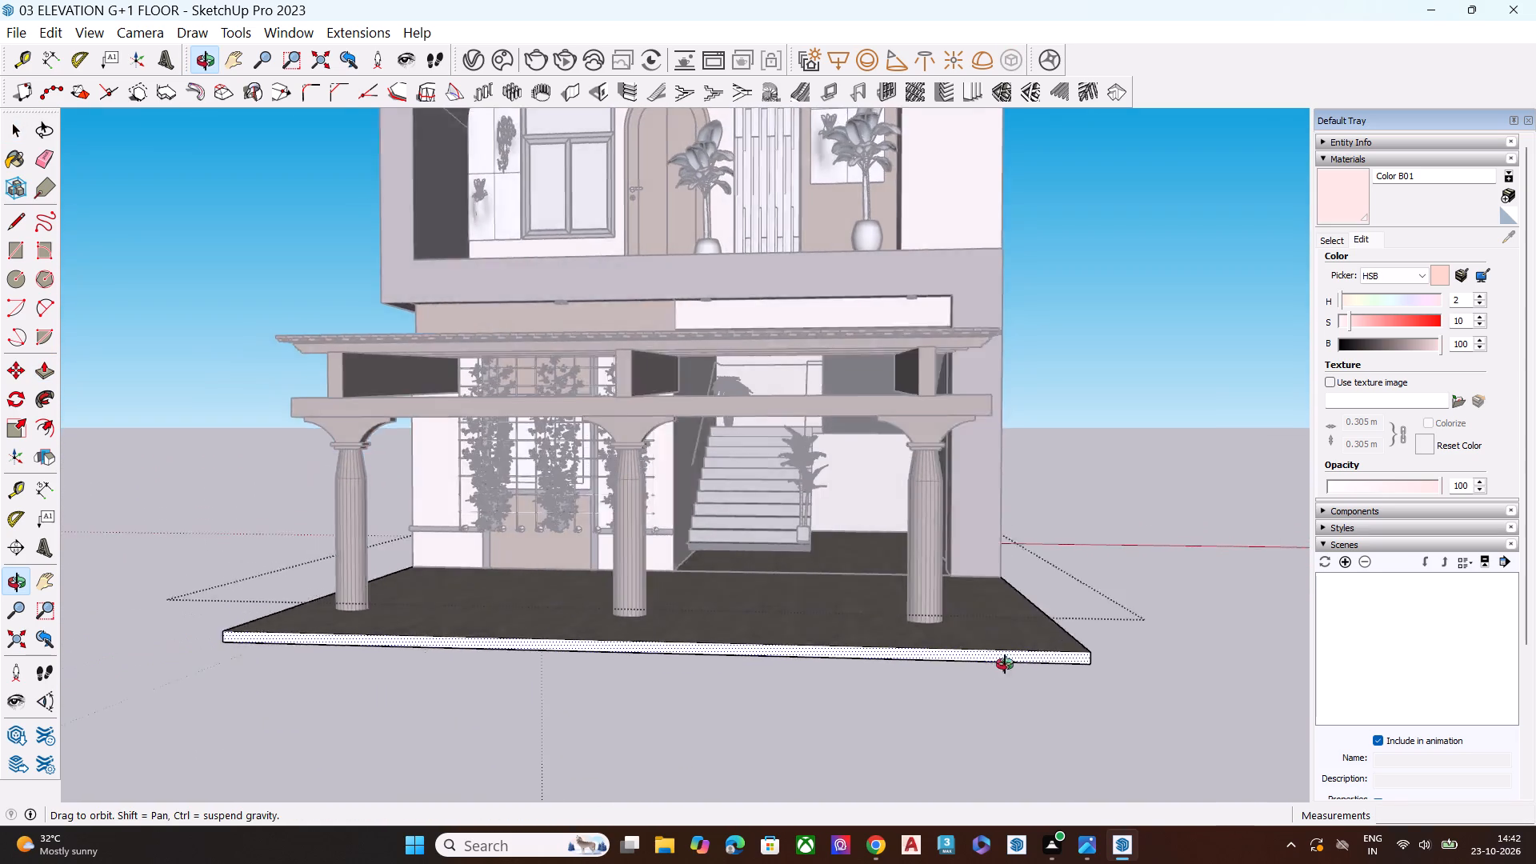
pyautogui.moveTo(1005, 664); pyautogui.dragTo(1110, 664, button='middle')
pyautogui.doubleClick(1080, 745)
# Scale the pergola group along the blue axis by about 0.9 to raise its column bases through the extended slab.
pyautogui.moveTo(766, 471); pyautogui.dragTo(838, 377, button='middle')
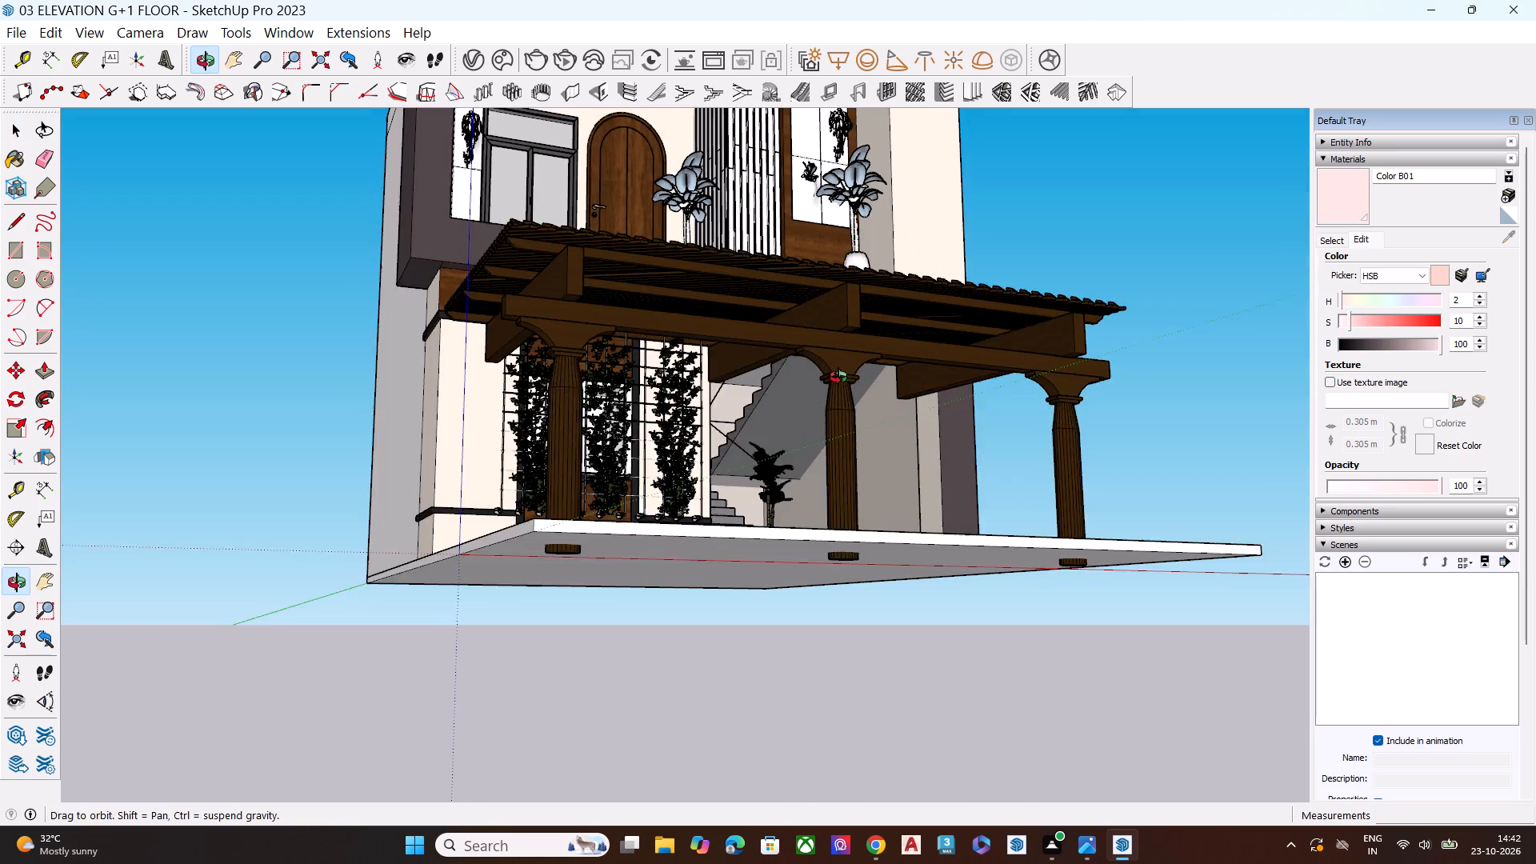
pyautogui.moveTo(838, 377); pyautogui.dragTo(842, 371, button='middle')
pyautogui.scroll(5, 842, 371)
pyautogui.click(851, 366)
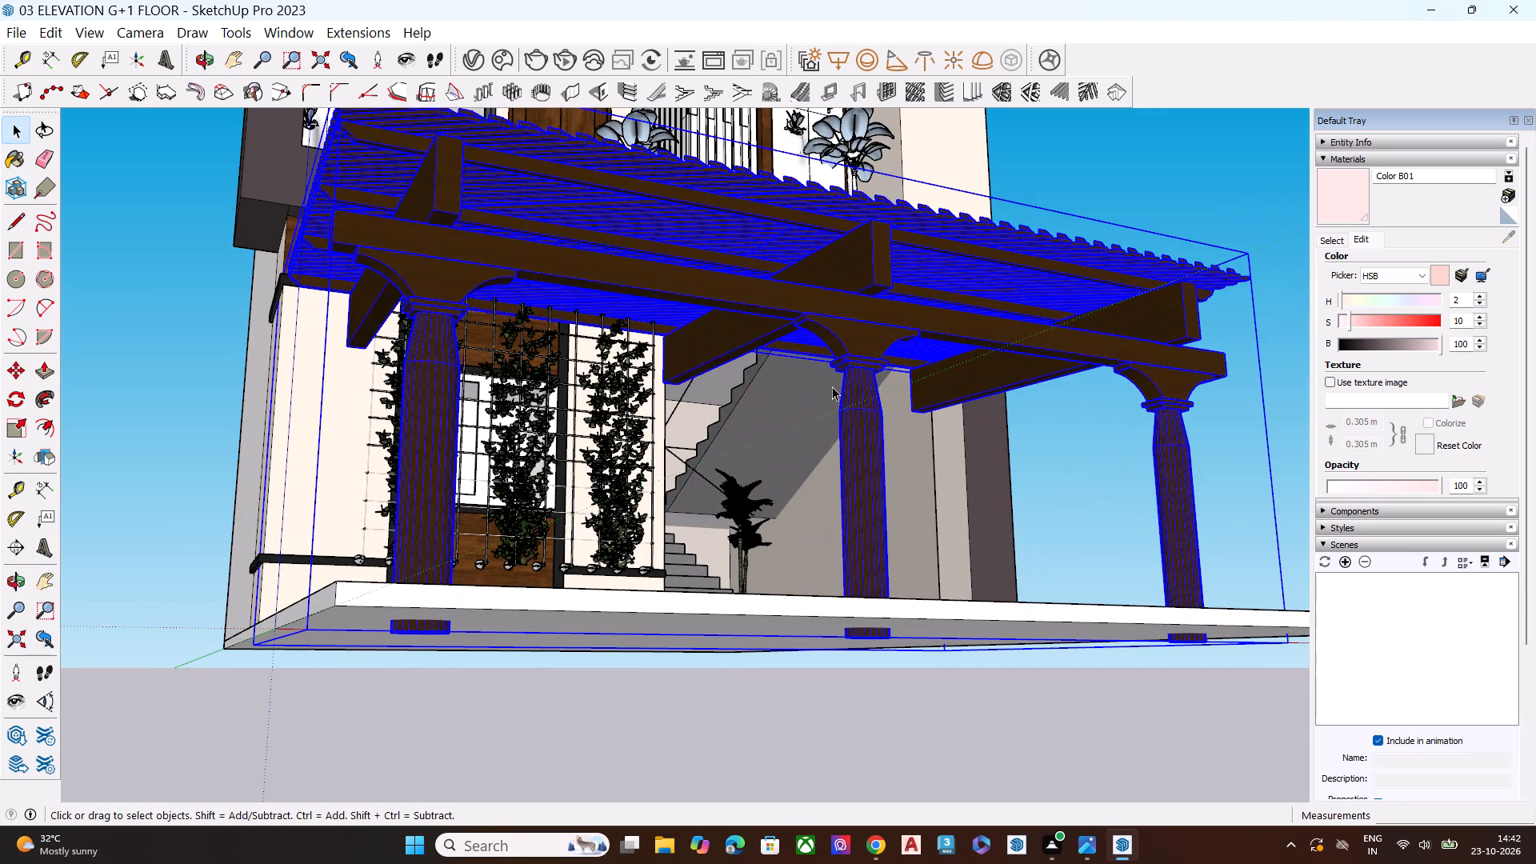
pyautogui.press('s')
pyautogui.moveTo(749, 646); pyautogui.dragTo(750, 630)
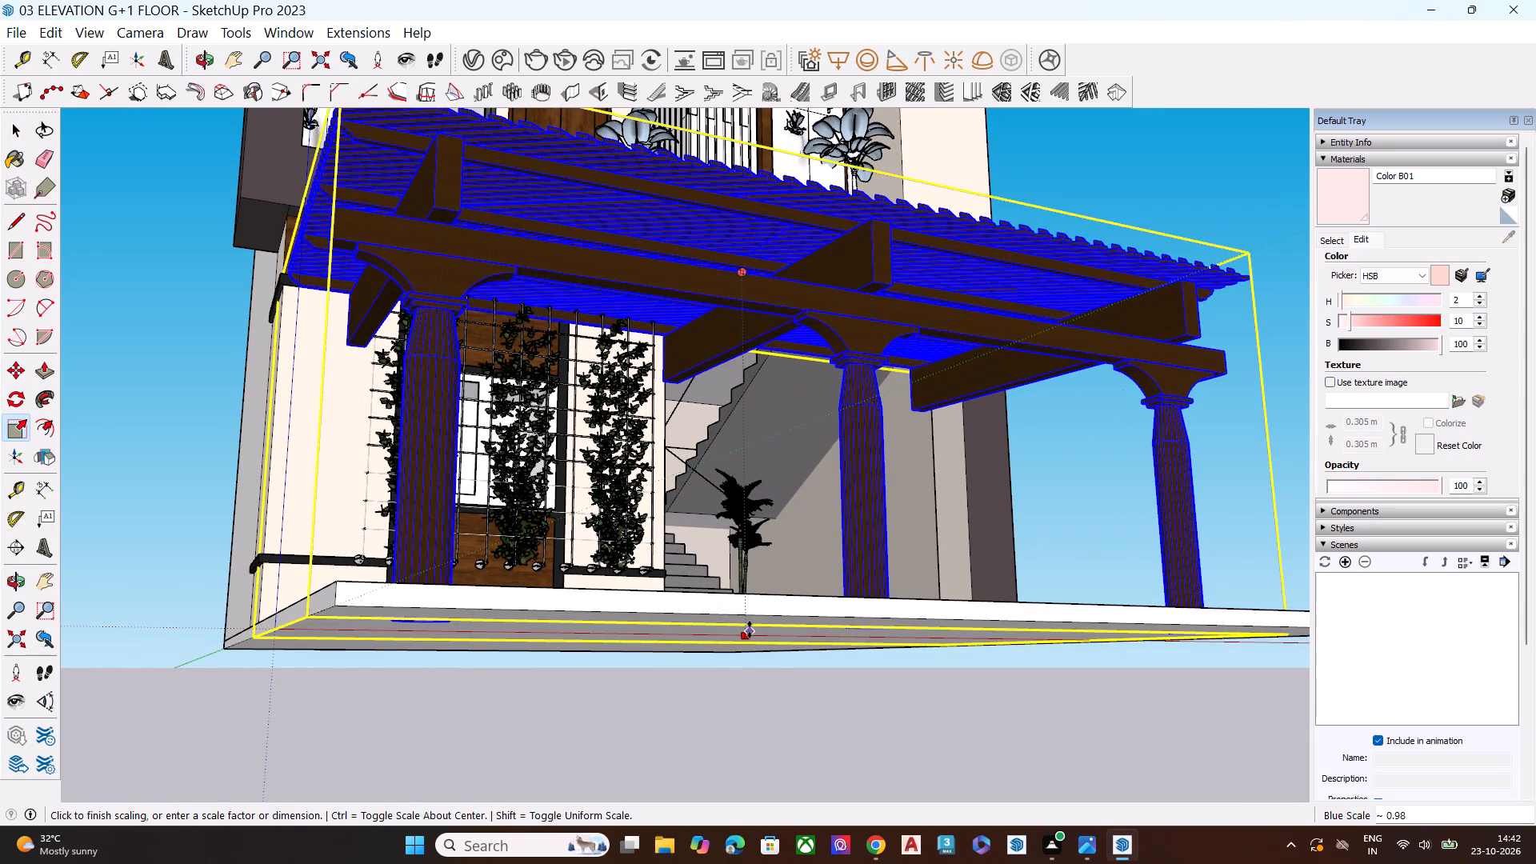
pyautogui.moveTo(750, 630); pyautogui.dragTo(753, 599)
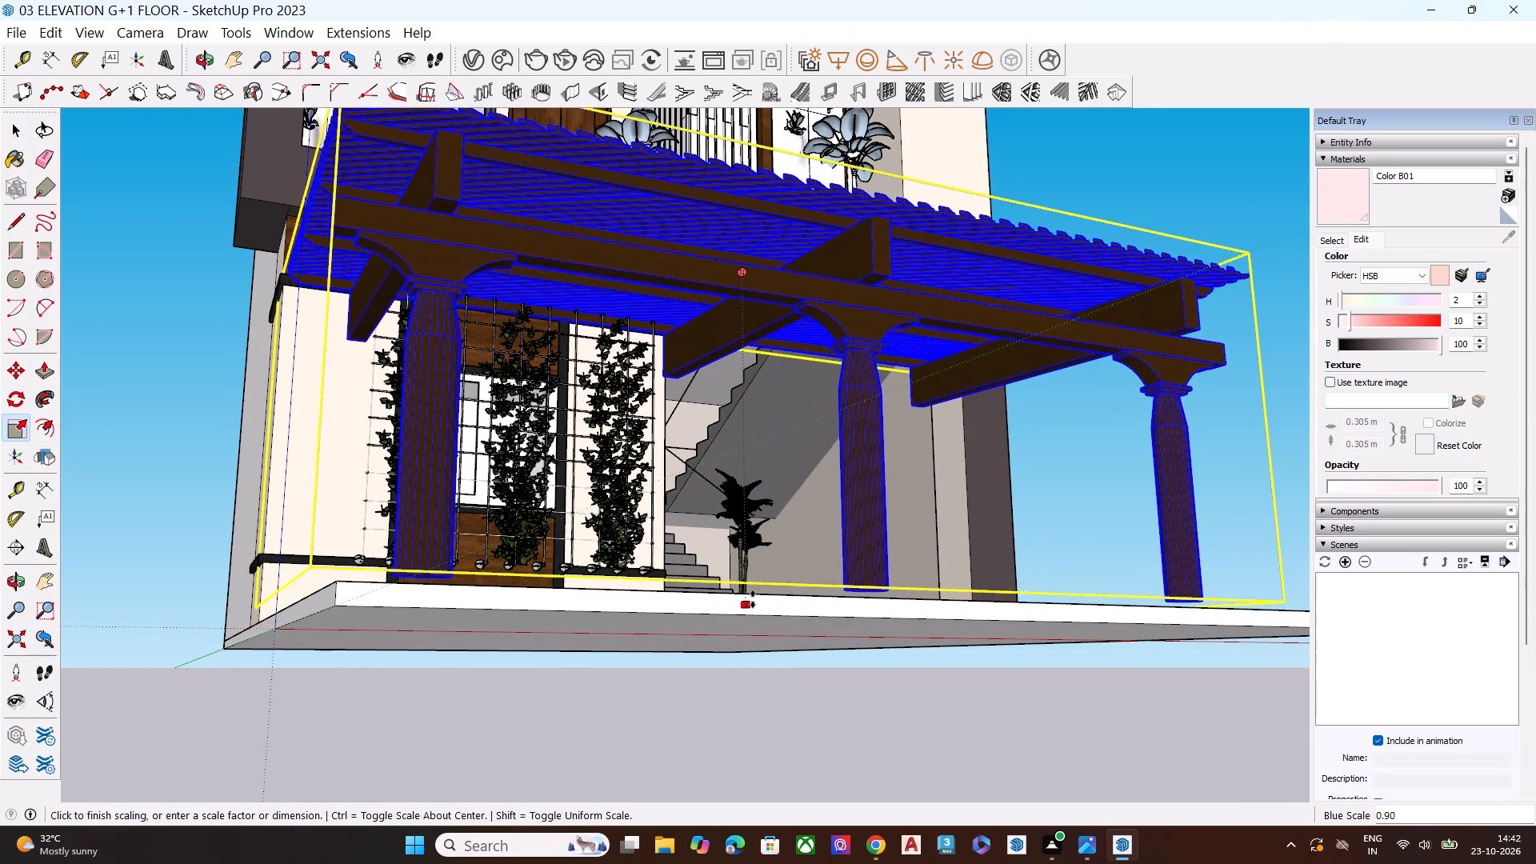
pyautogui.moveTo(753, 599); pyautogui.dragTo(753, 604)
# Scale the pergola group along the blue axis by about 0.98 from its bottom centre grip, raising the column bases toward the slab, and deselect it.
pyautogui.moveTo(750, 606); pyautogui.dragTo(780, 666, button='middle')
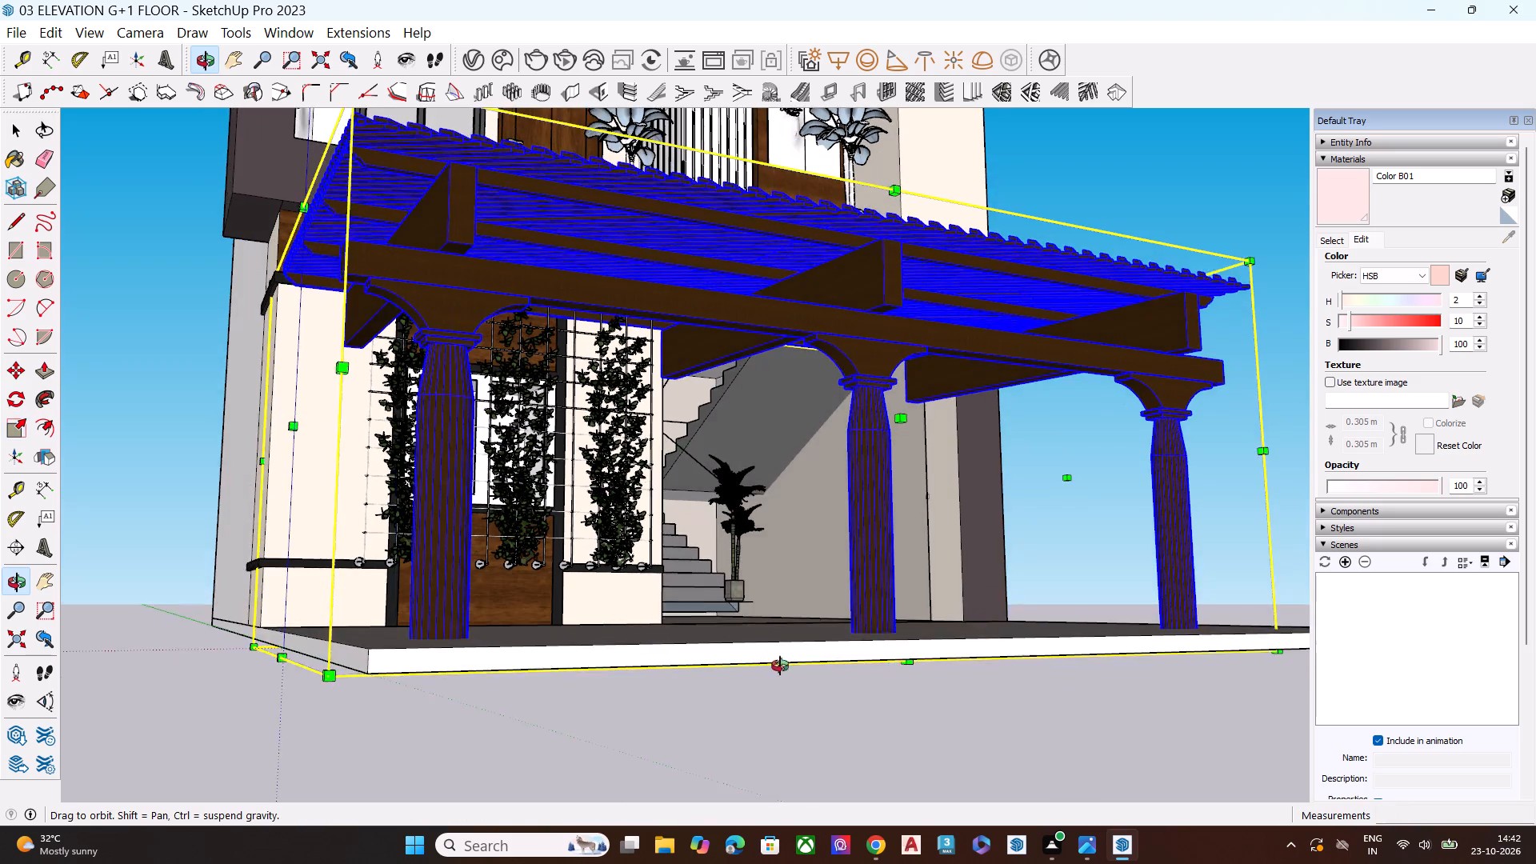
pyautogui.moveTo(780, 666); pyautogui.dragTo(917, 576, button='middle')
pyautogui.moveTo(771, 643); pyautogui.dragTo(772, 618)
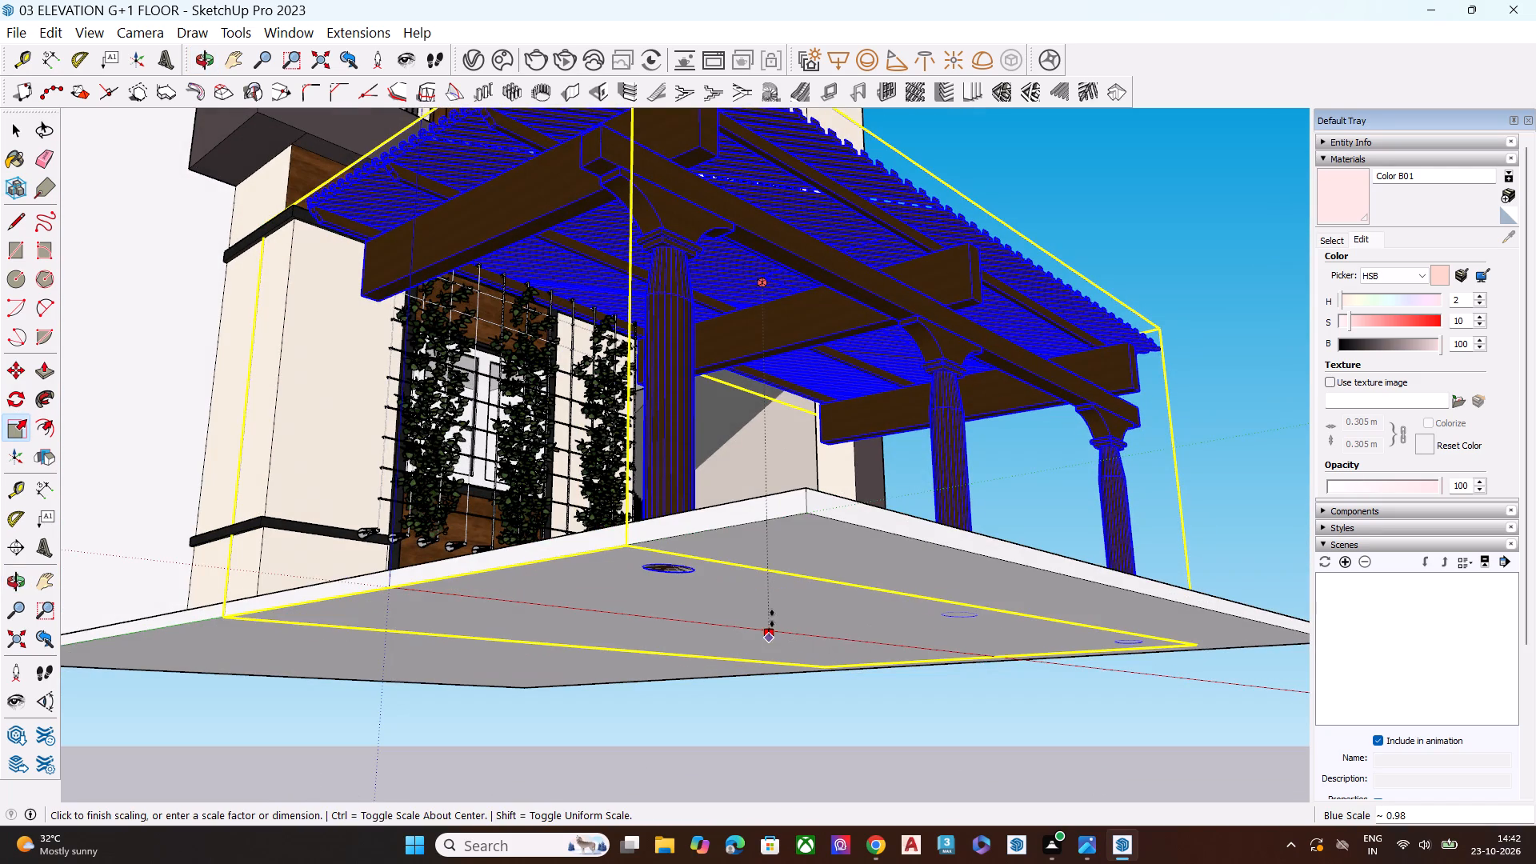
pyautogui.moveTo(772, 618); pyautogui.dragTo(766, 578)
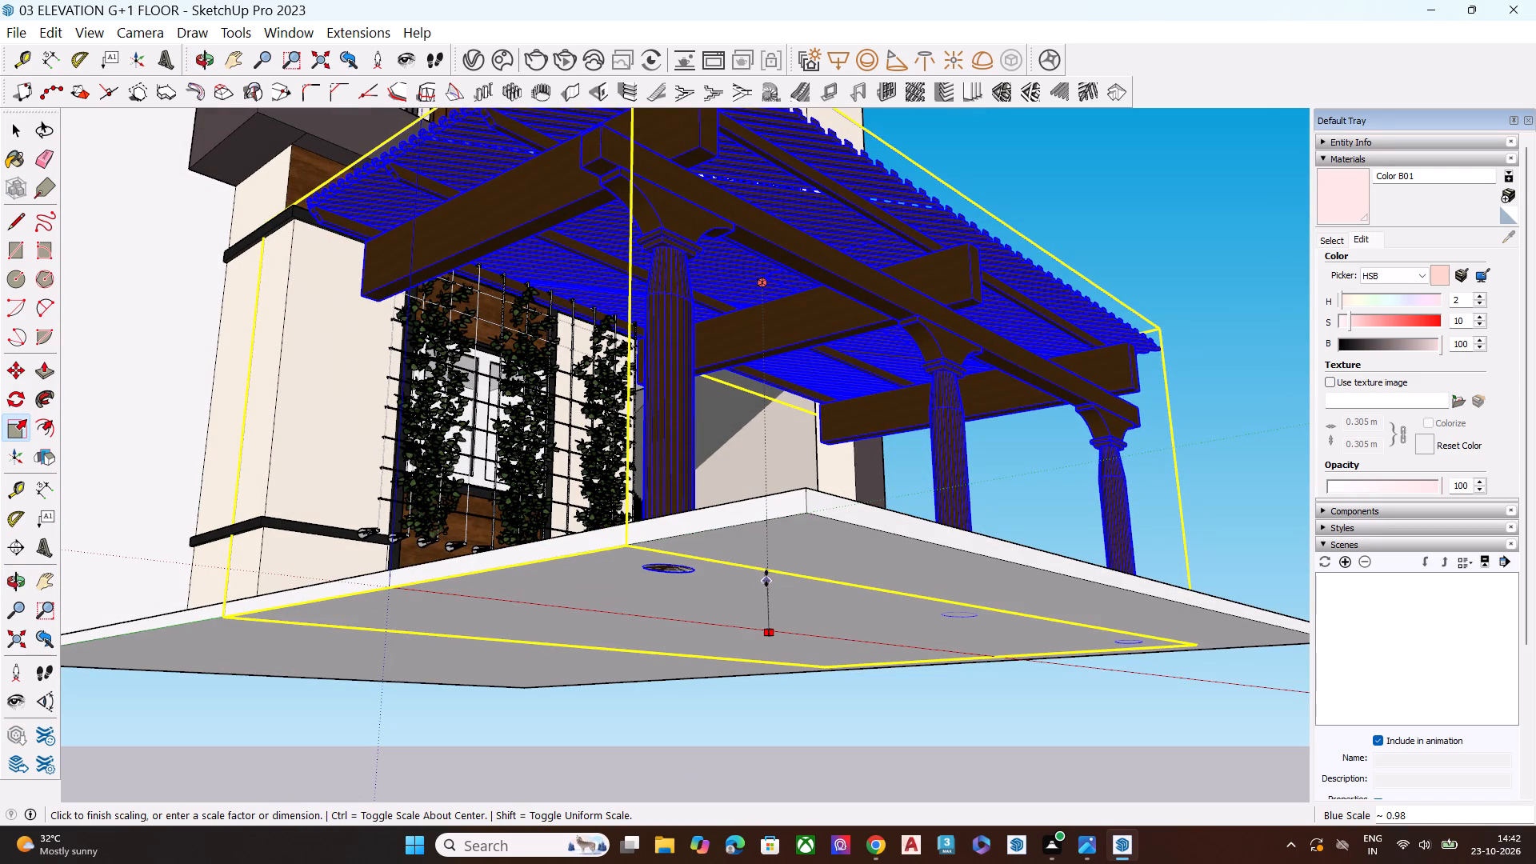
pyautogui.moveTo(766, 578); pyautogui.dragTo(764, 549)
pyautogui.moveTo(765, 566); pyautogui.dragTo(794, 617, button='middle')
pyautogui.moveTo(786, 626); pyautogui.dragTo(868, 571, button='middle')
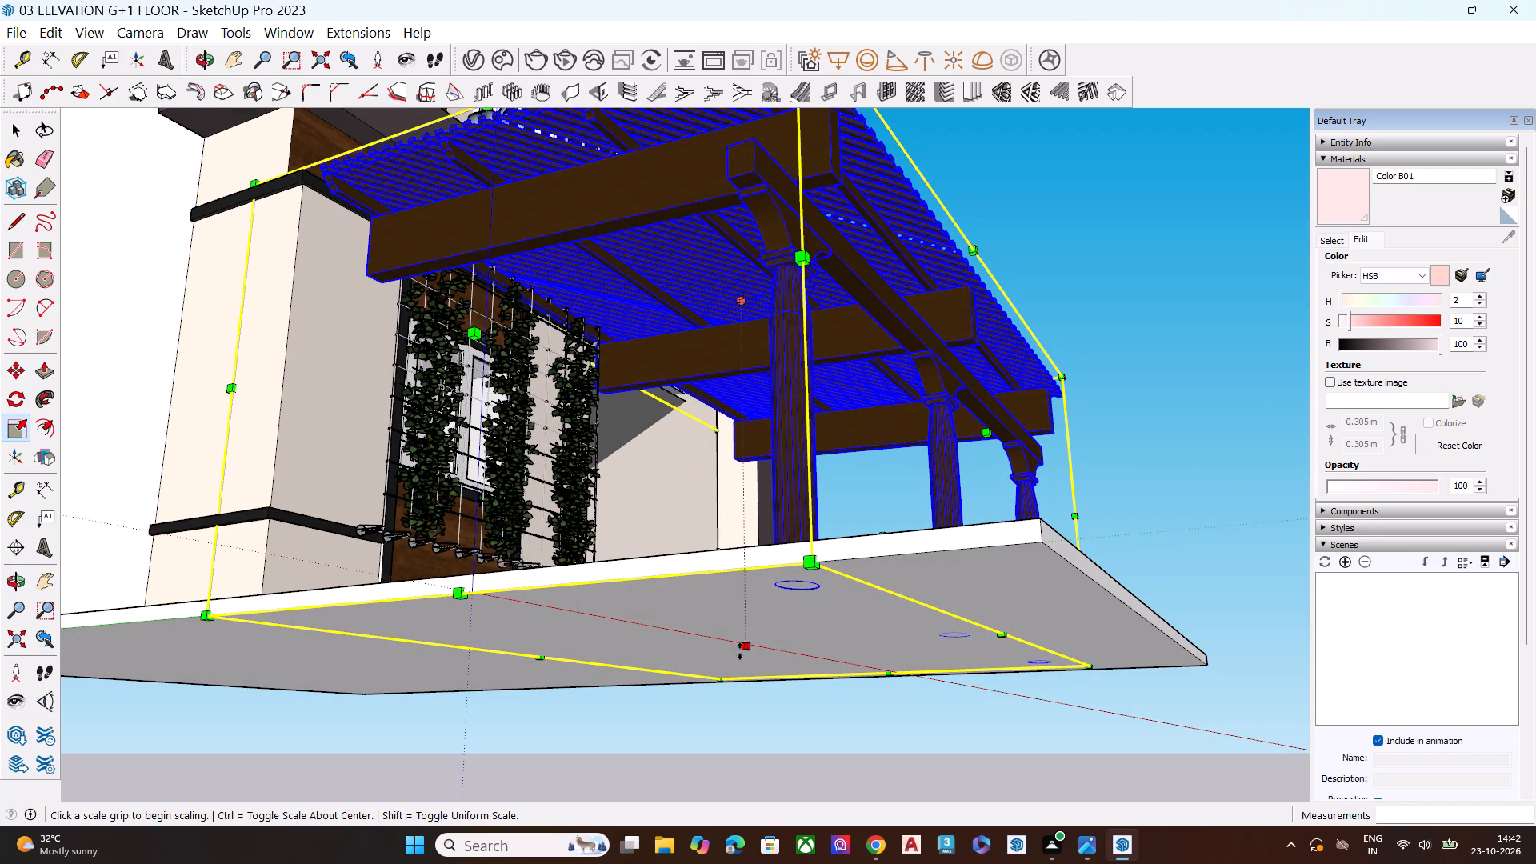
pyautogui.click(740, 650)
pyautogui.moveTo(743, 616); pyautogui.dragTo(744, 644, button='middle')
pyautogui.press('space')
pyautogui.click(1052, 702)
# Open the ground-floor slab group, push/pull its underside about 1 7/8" downward past the column bases, and close the group.
pyautogui.moveTo(1086, 660); pyautogui.dragTo(1070, 538, button='middle')
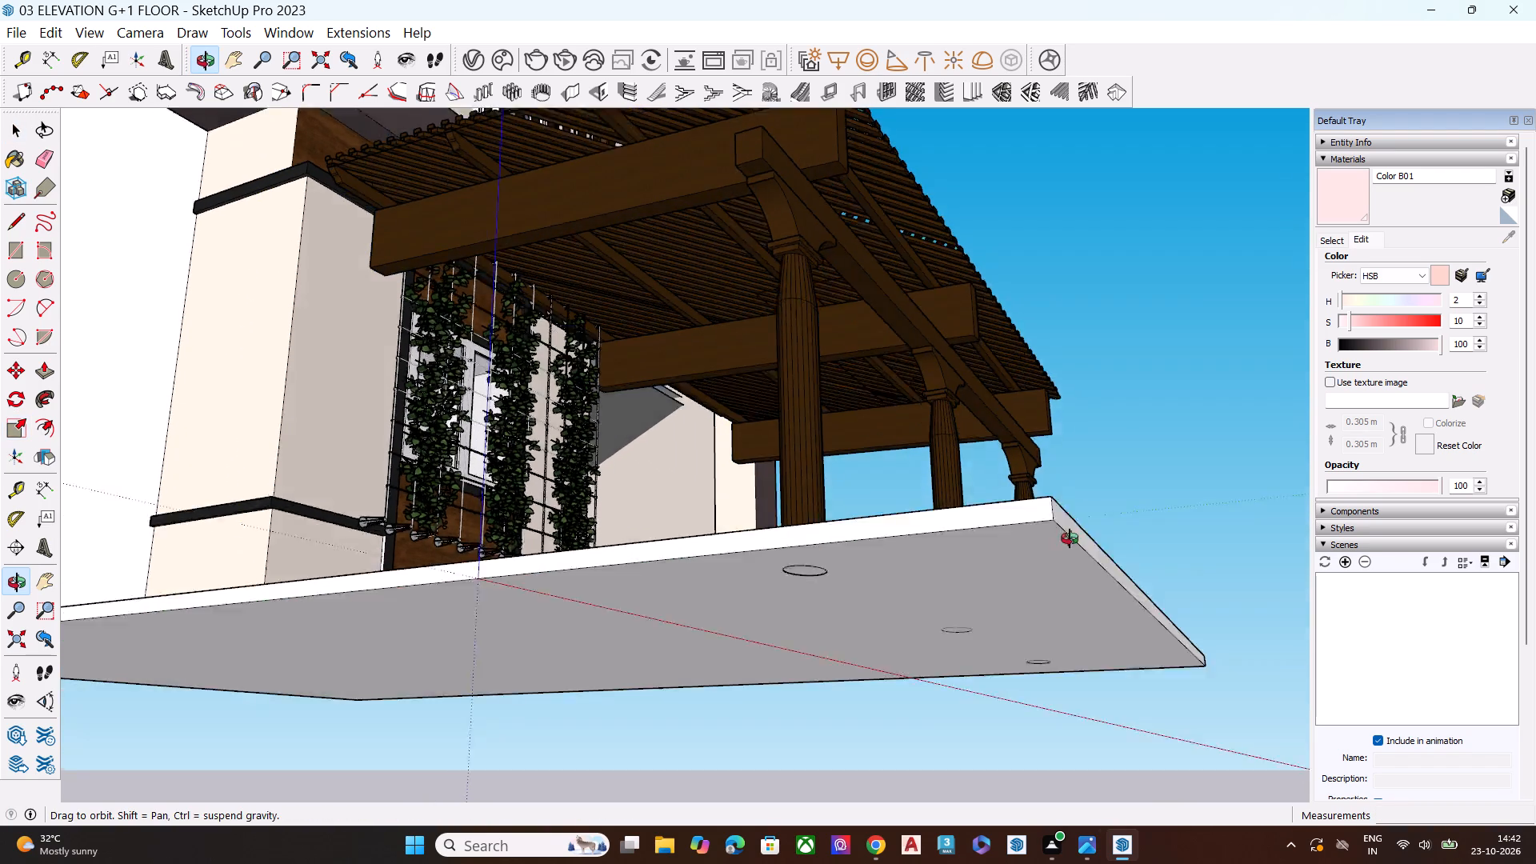
pyautogui.moveTo(1070, 538); pyautogui.dragTo(1069, 528, button='middle')
pyautogui.click(931, 526)
pyautogui.tripleClick(875, 499)
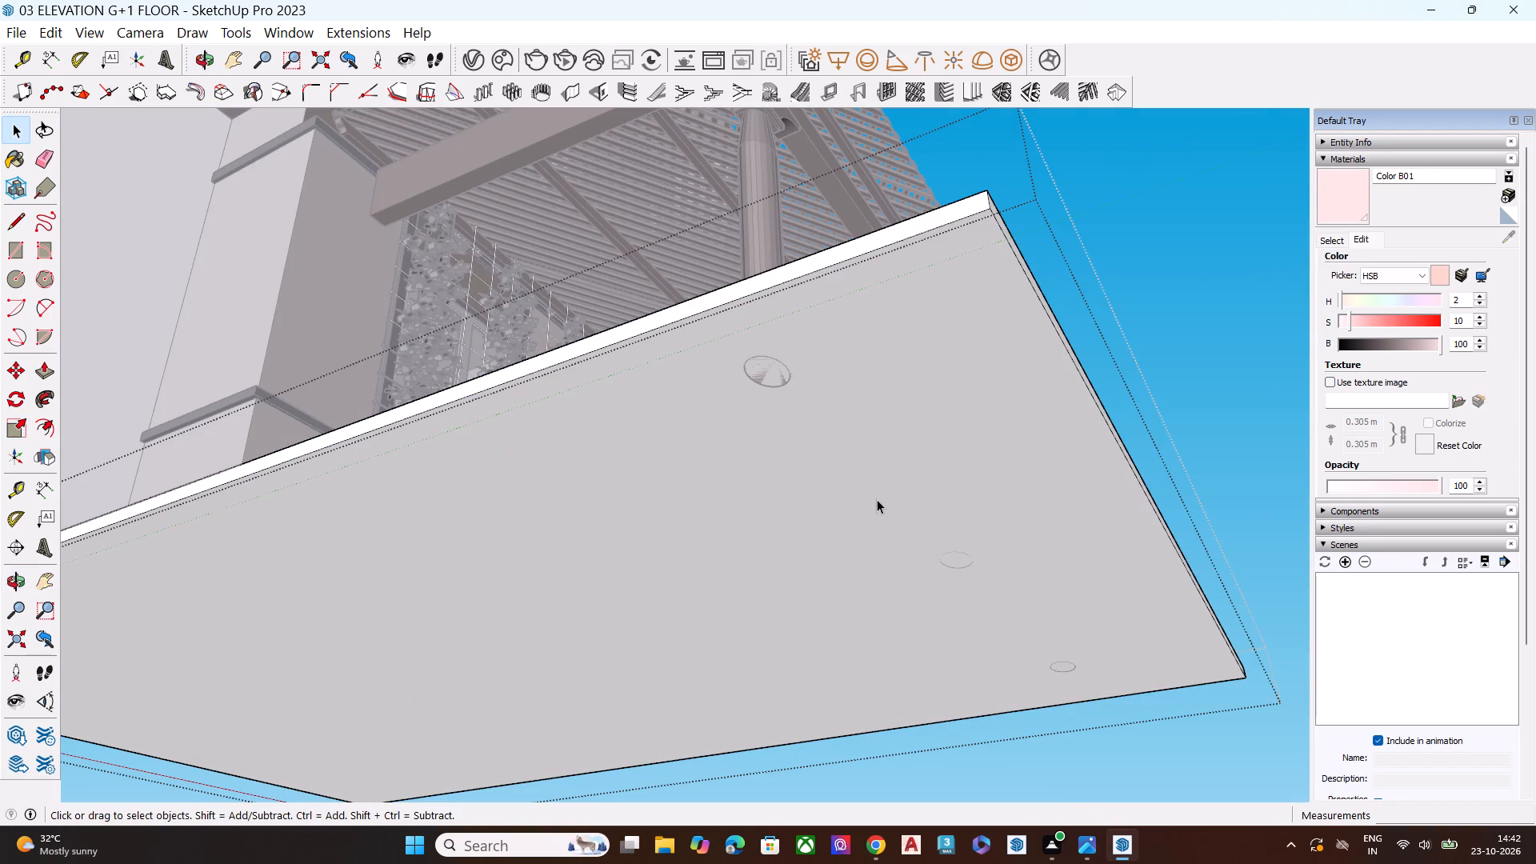
pyautogui.click(872, 500)
pyautogui.press('p')
pyautogui.click(872, 500)
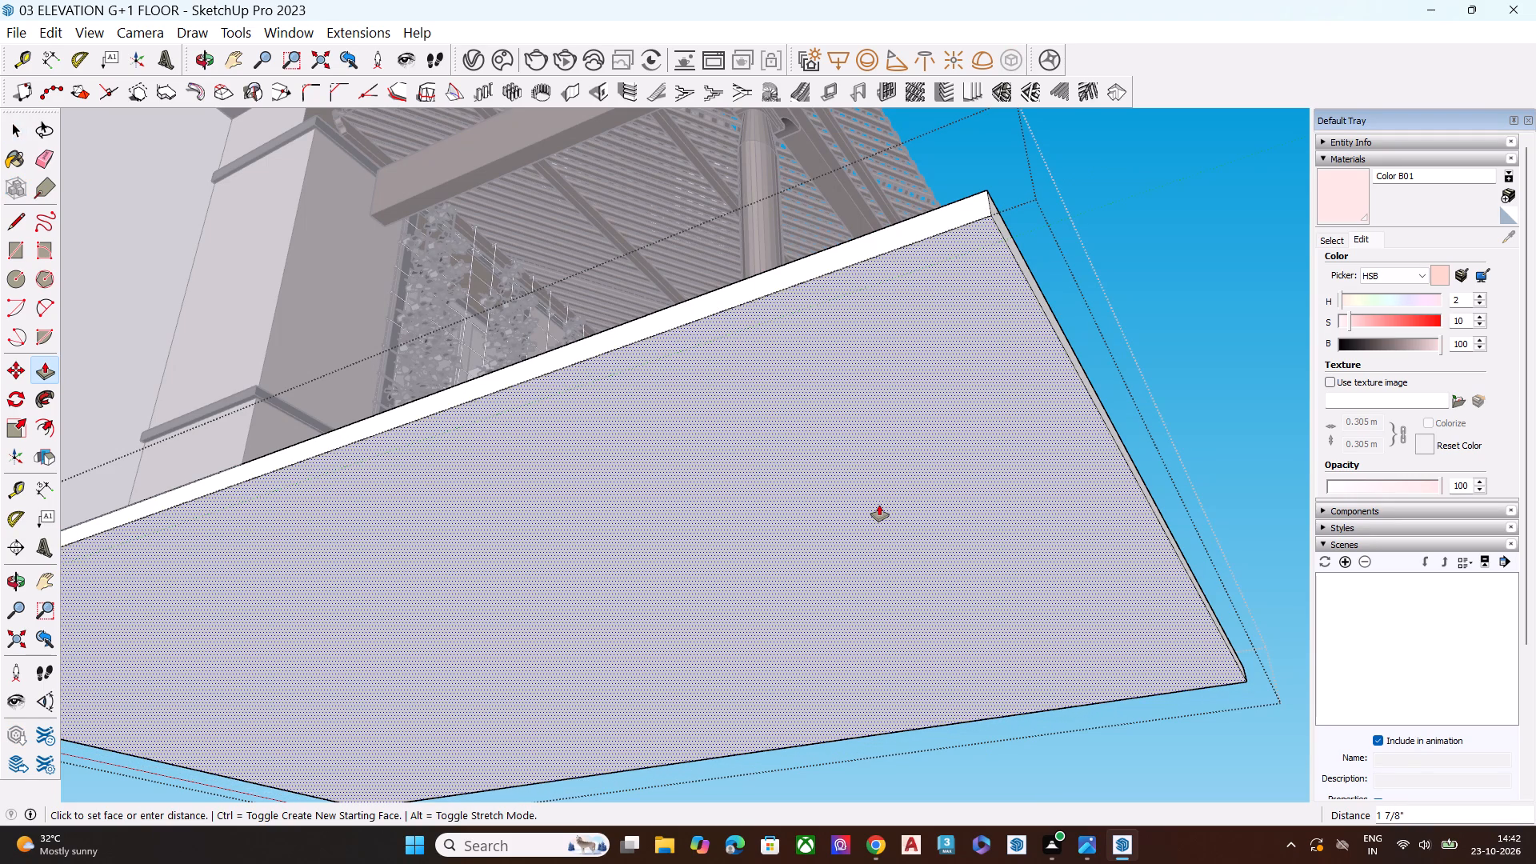
pyautogui.click(879, 505)
pyautogui.press('space')
pyautogui.click(1201, 373)
# Examine the extended slab and the pergola columns from the side and front of the house.
pyautogui.moveTo(1127, 311); pyautogui.dragTo(1132, 365, button='middle')
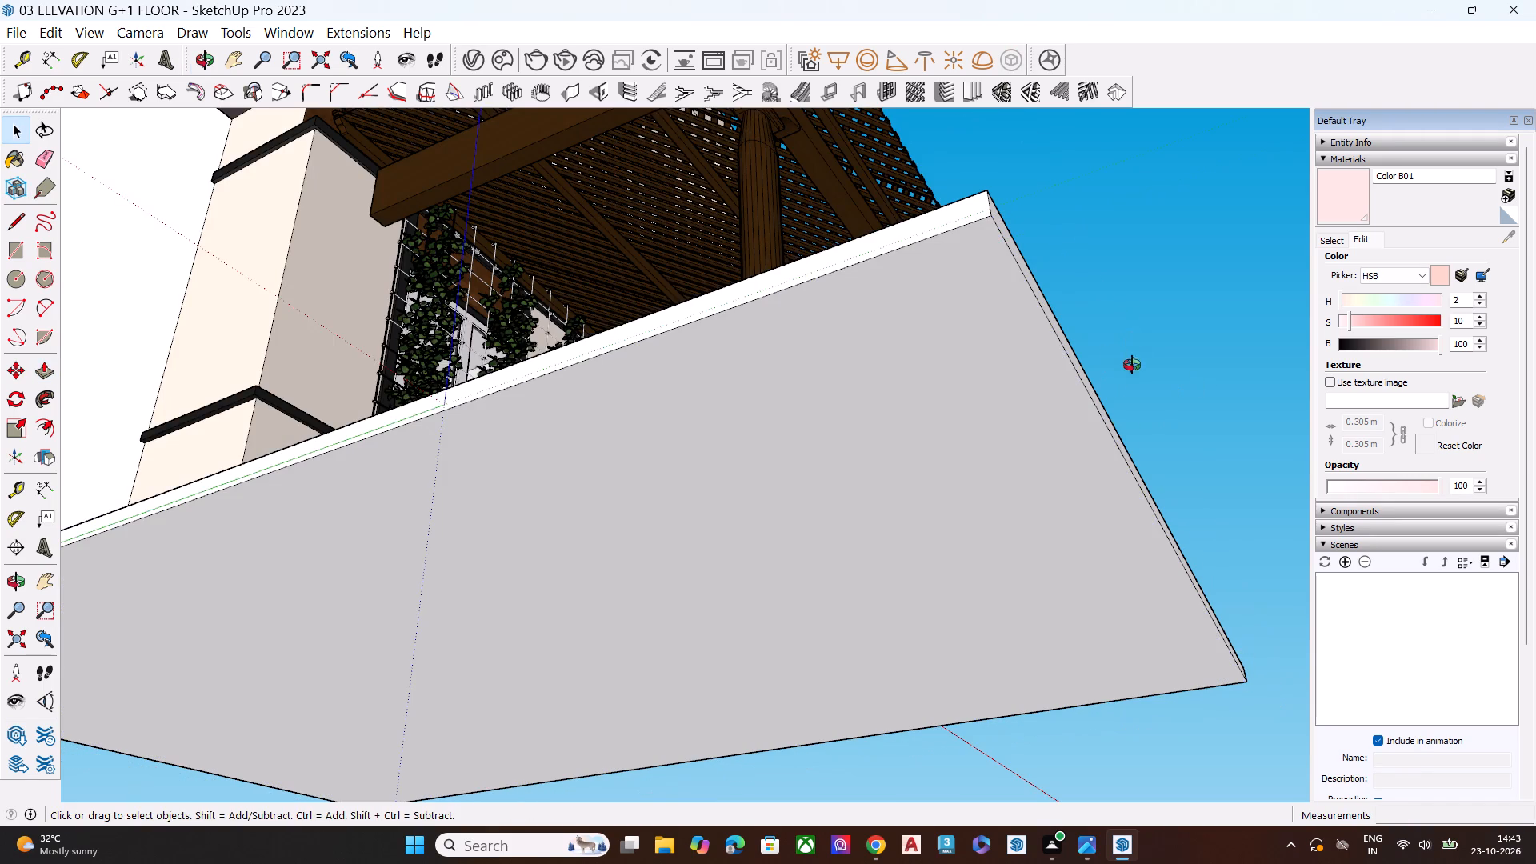
pyautogui.moveTo(1132, 365); pyautogui.dragTo(1110, 559, button='middle')
pyautogui.scroll(-5, 911, 470)
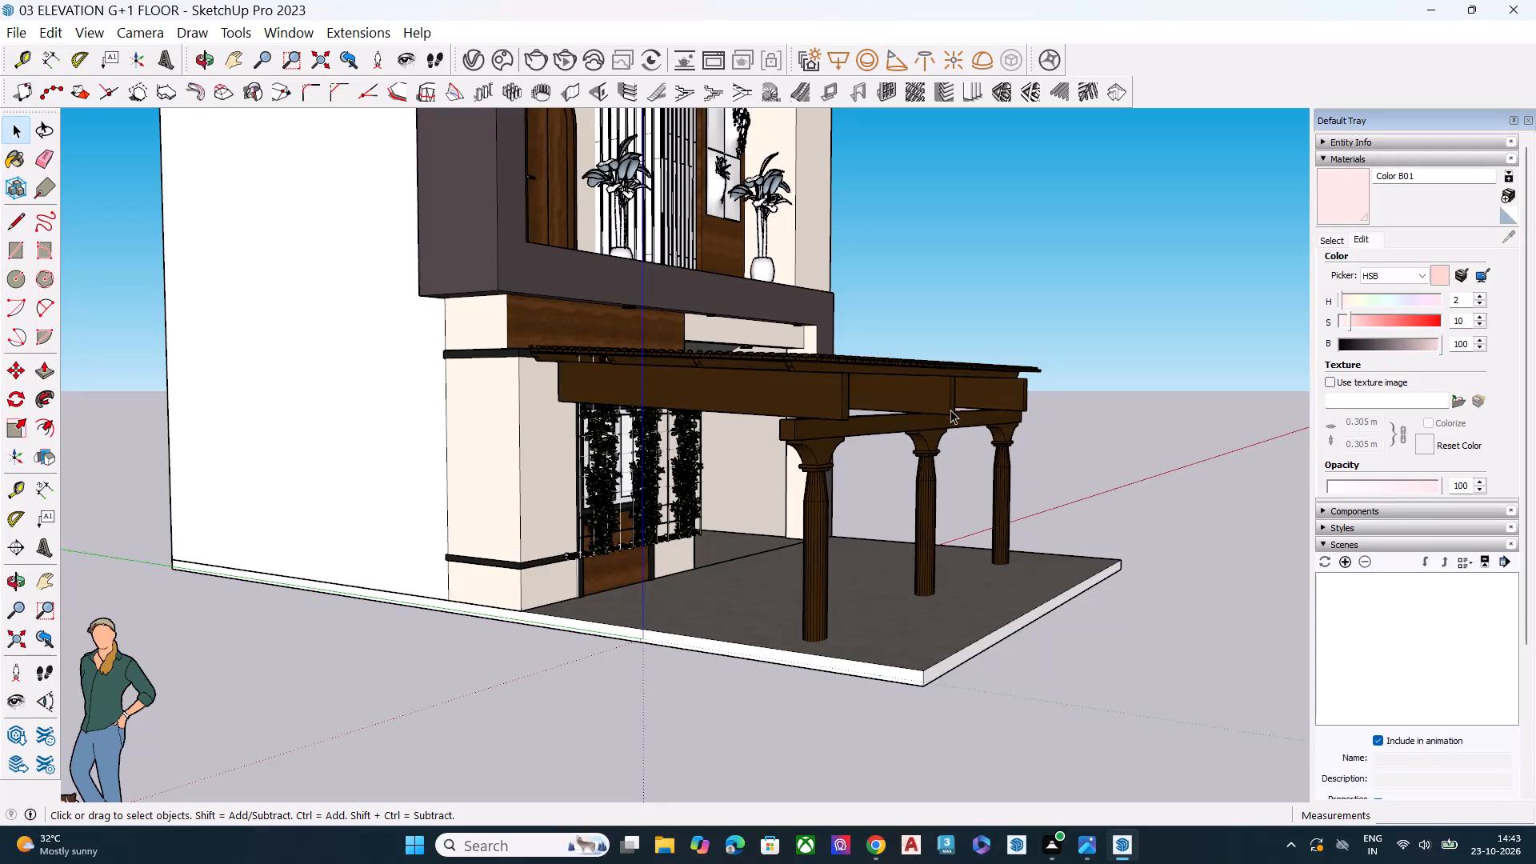
pyautogui.scroll(-1, 938, 452)
pyautogui.scroll(-2, 1006, 550)
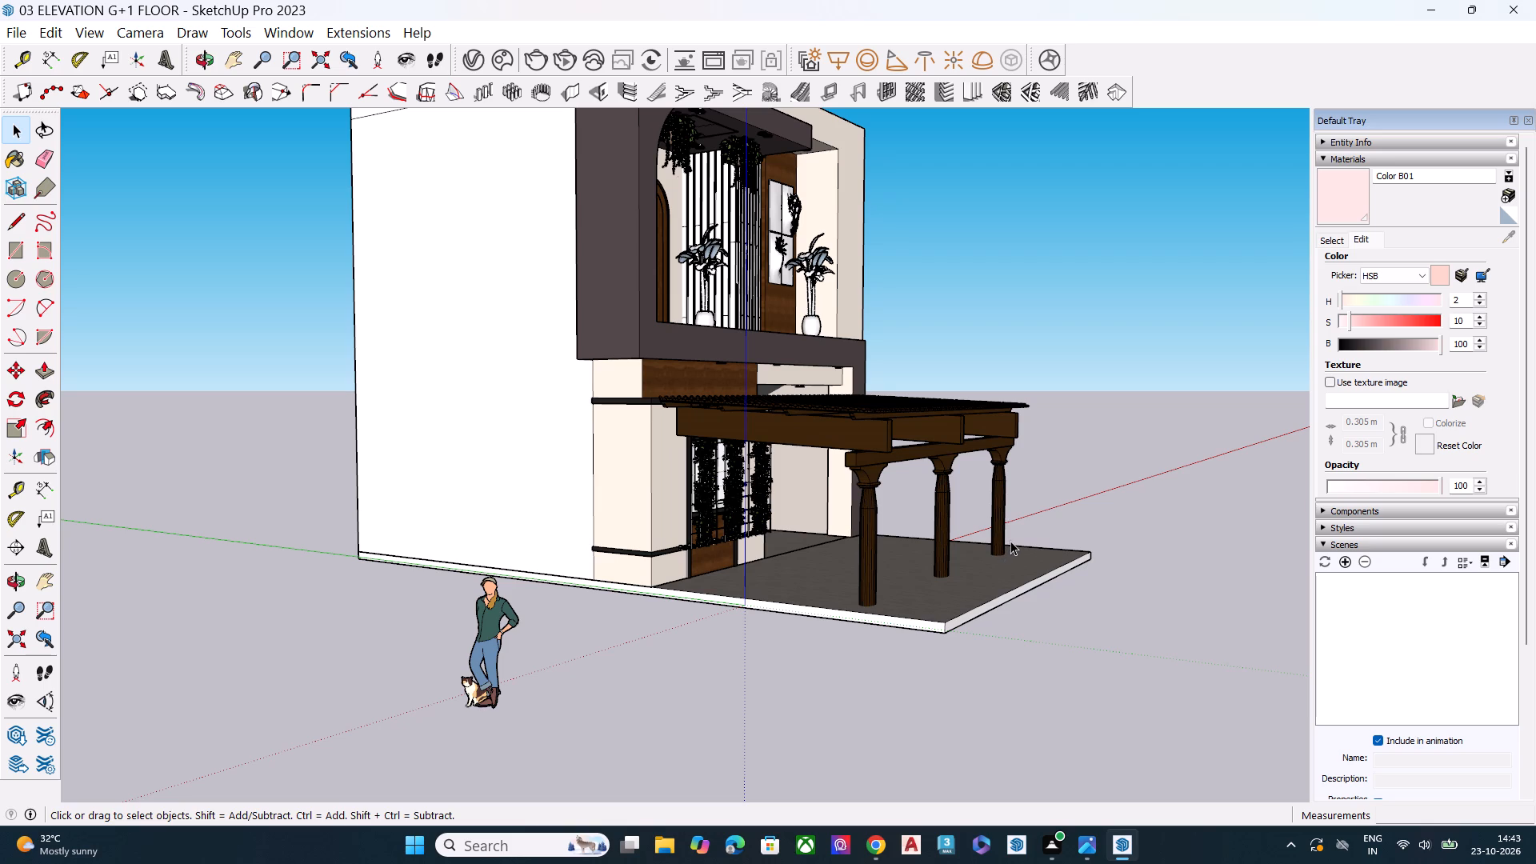
pyautogui.scroll(-1, 1045, 447)
pyautogui.click(1100, 506)
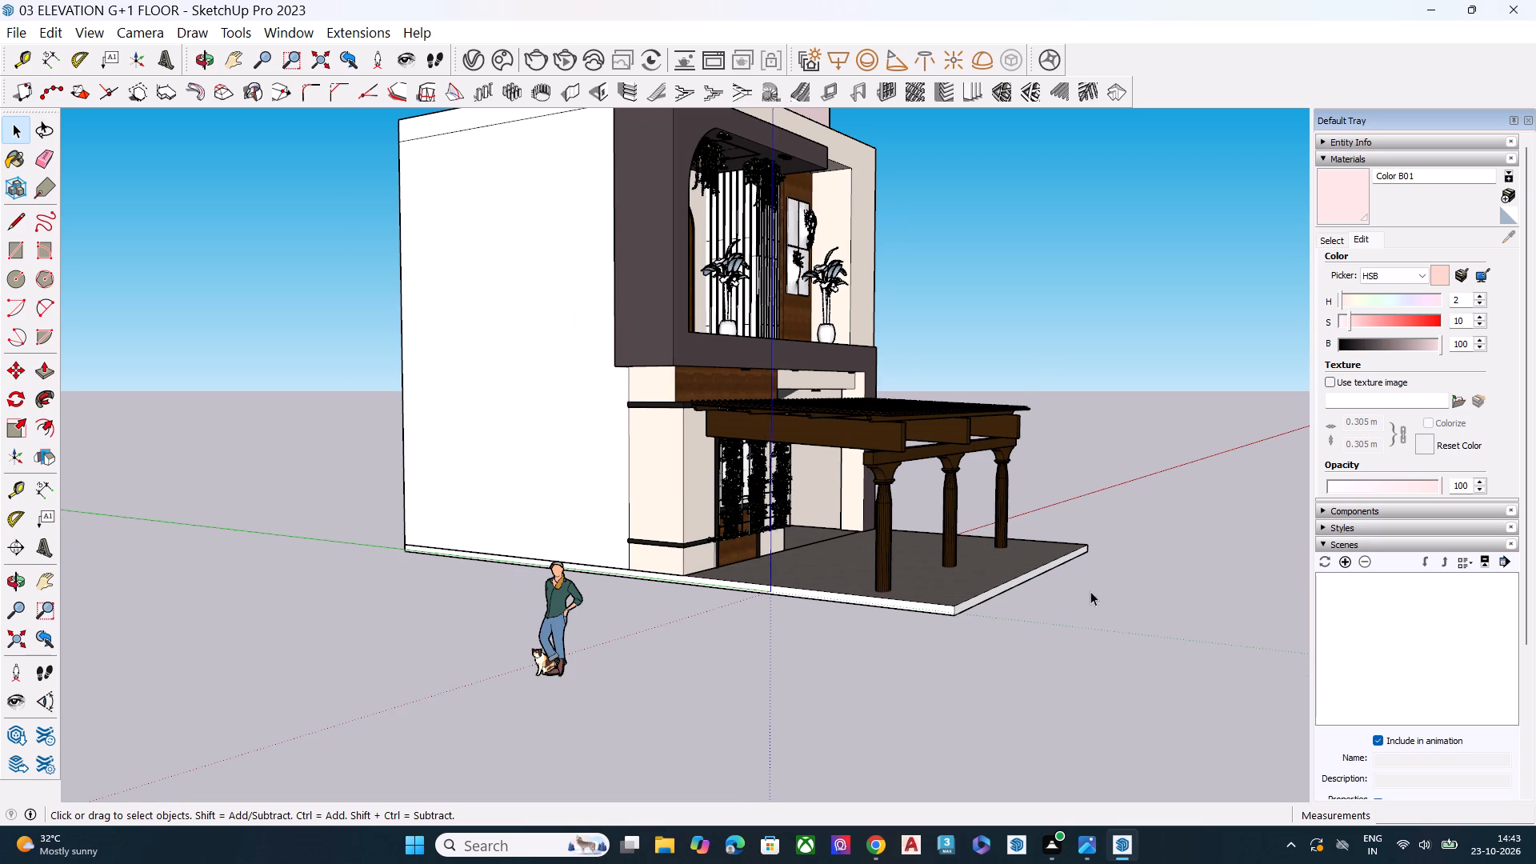
pyautogui.moveTo(1093, 602); pyautogui.dragTo(616, 641, button='middle')
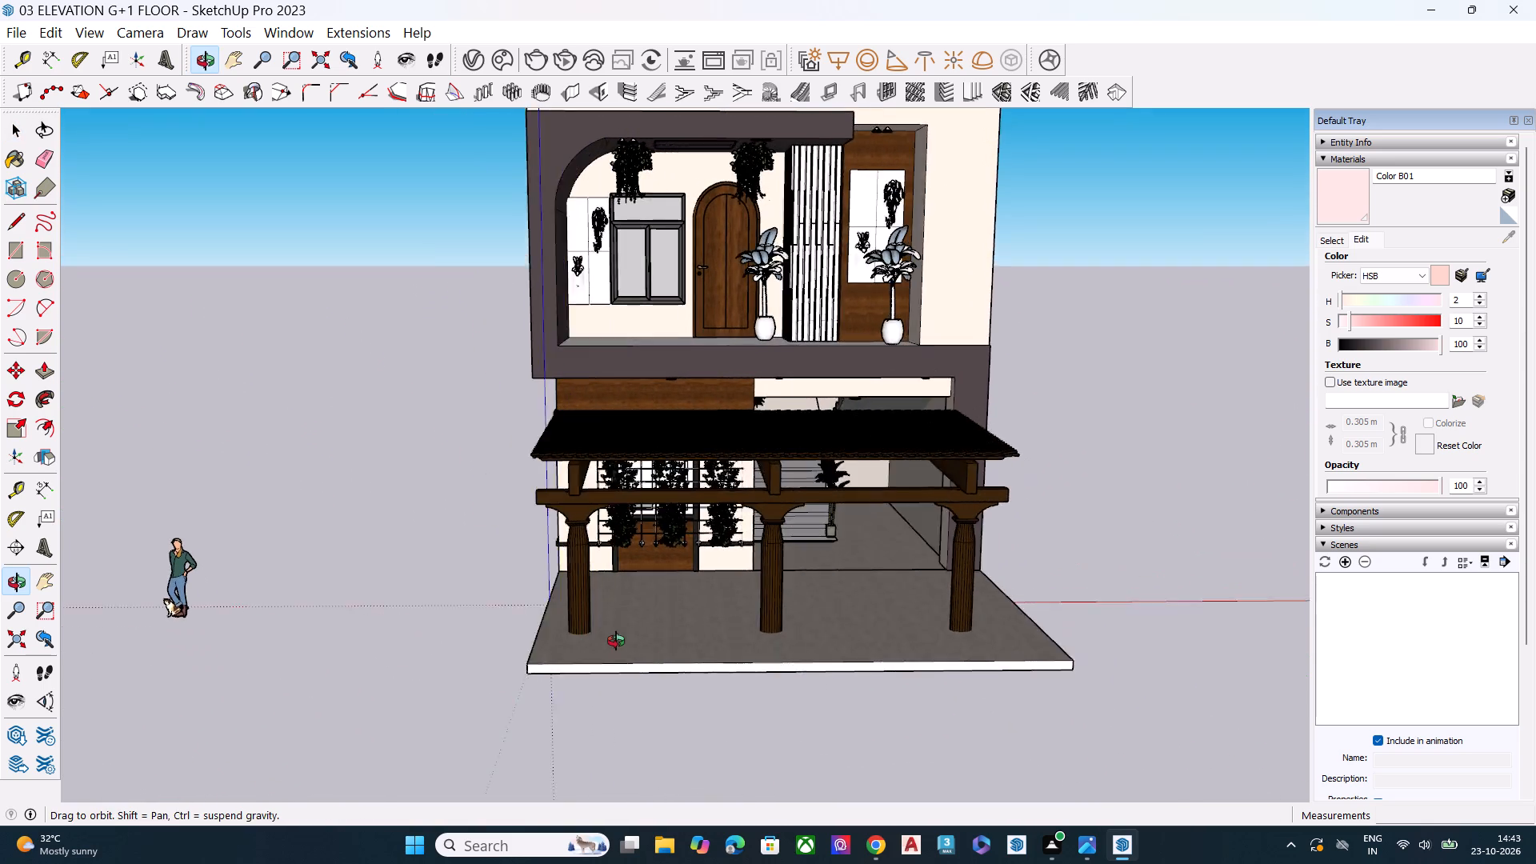
pyautogui.moveTo(616, 641); pyautogui.dragTo(635, 557, button='middle')
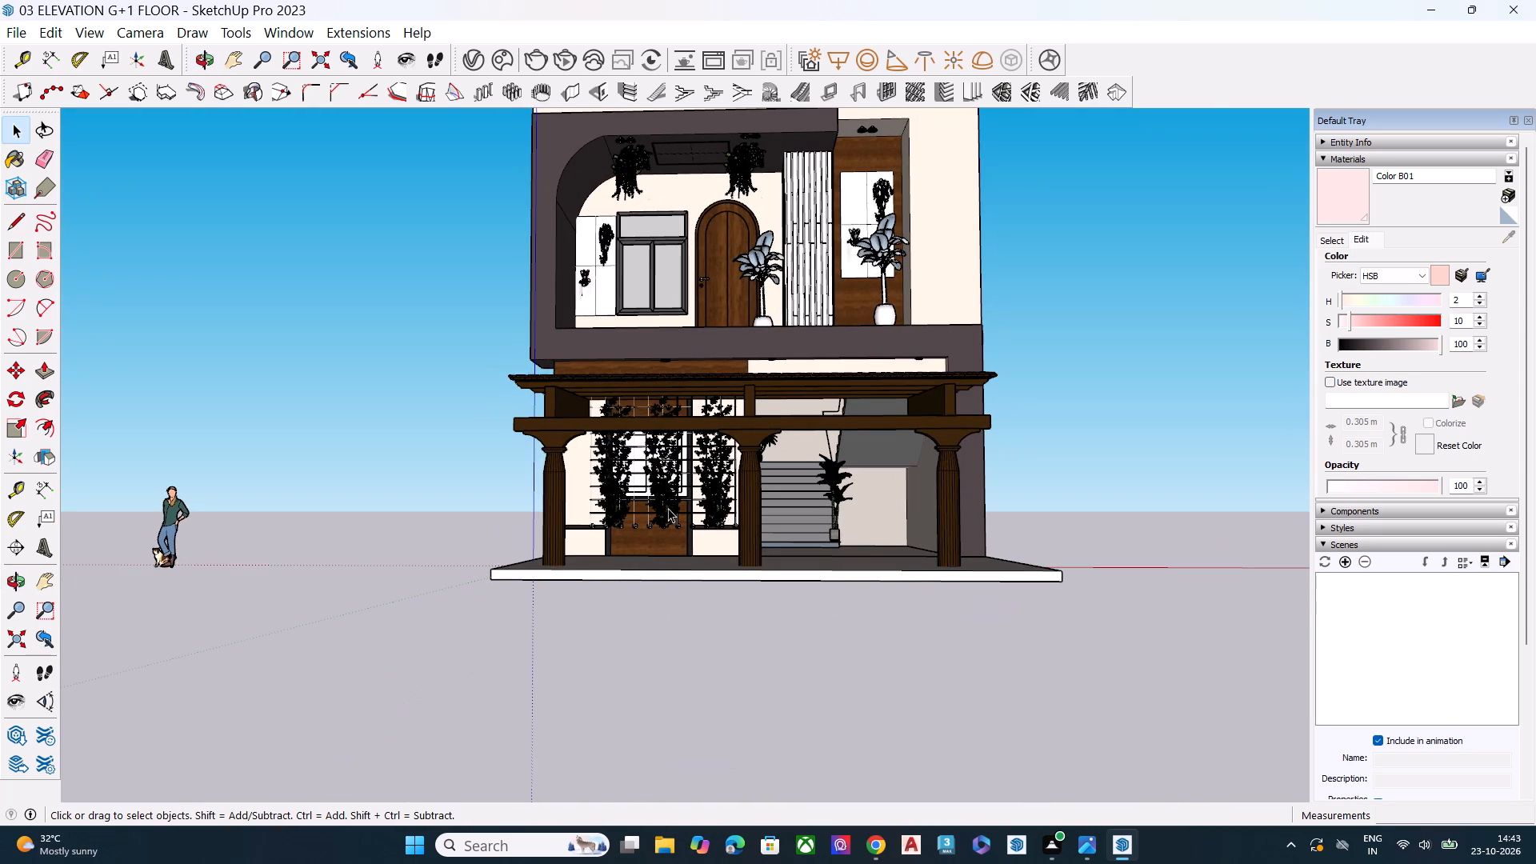
# Move the pergola group about 11" upward and in against the dark ledge above the trellis.
pyautogui.scroll(10, 637, 448)
pyautogui.moveTo(662, 468); pyautogui.dragTo(721, 406, button='middle')
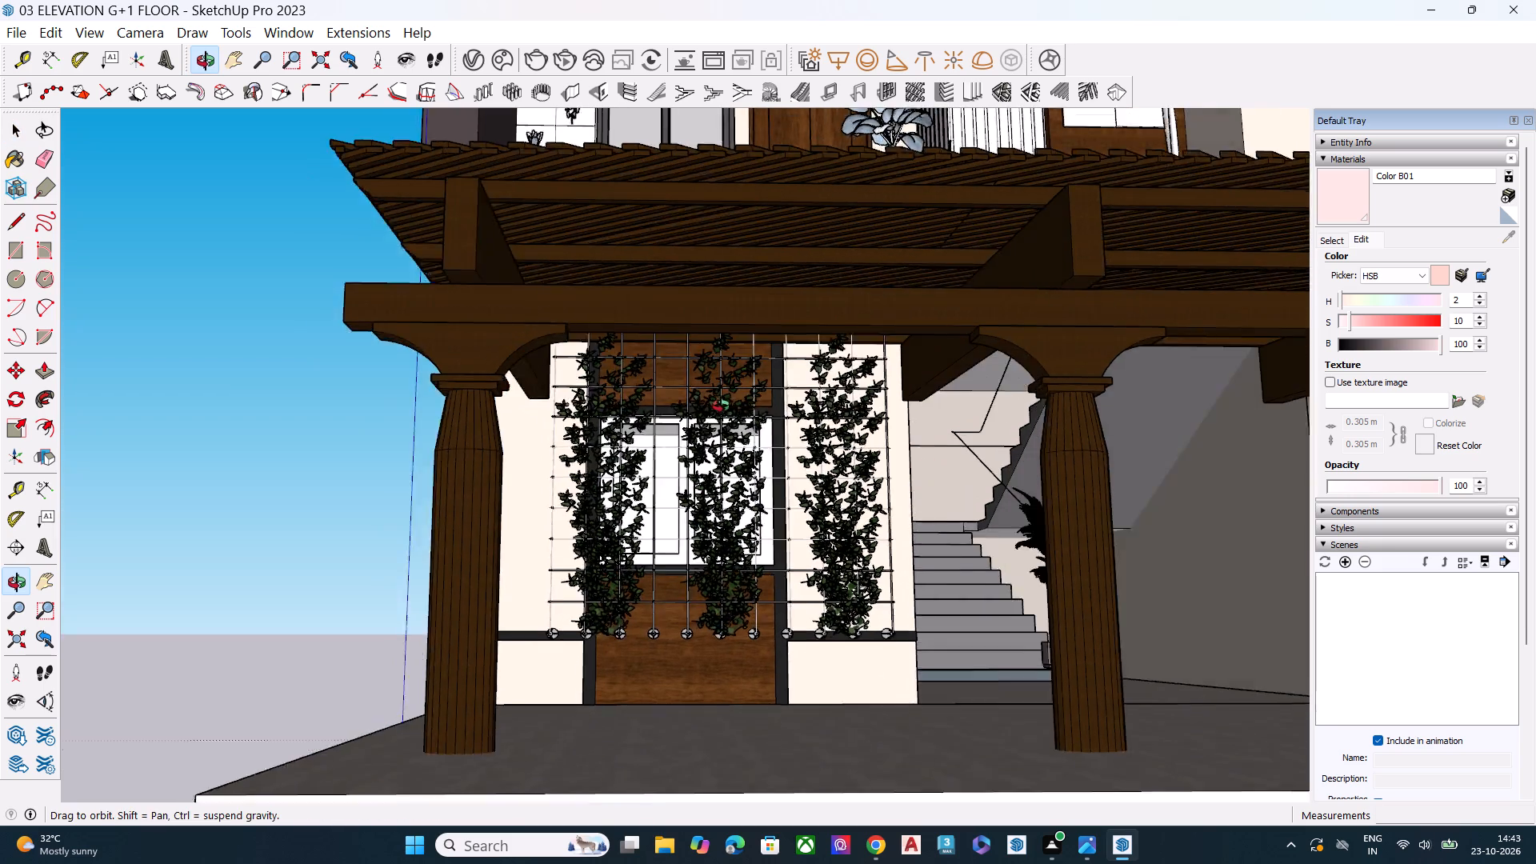
pyautogui.moveTo(721, 406); pyautogui.dragTo(934, 390, button='middle')
pyautogui.scroll(8, 738, 344)
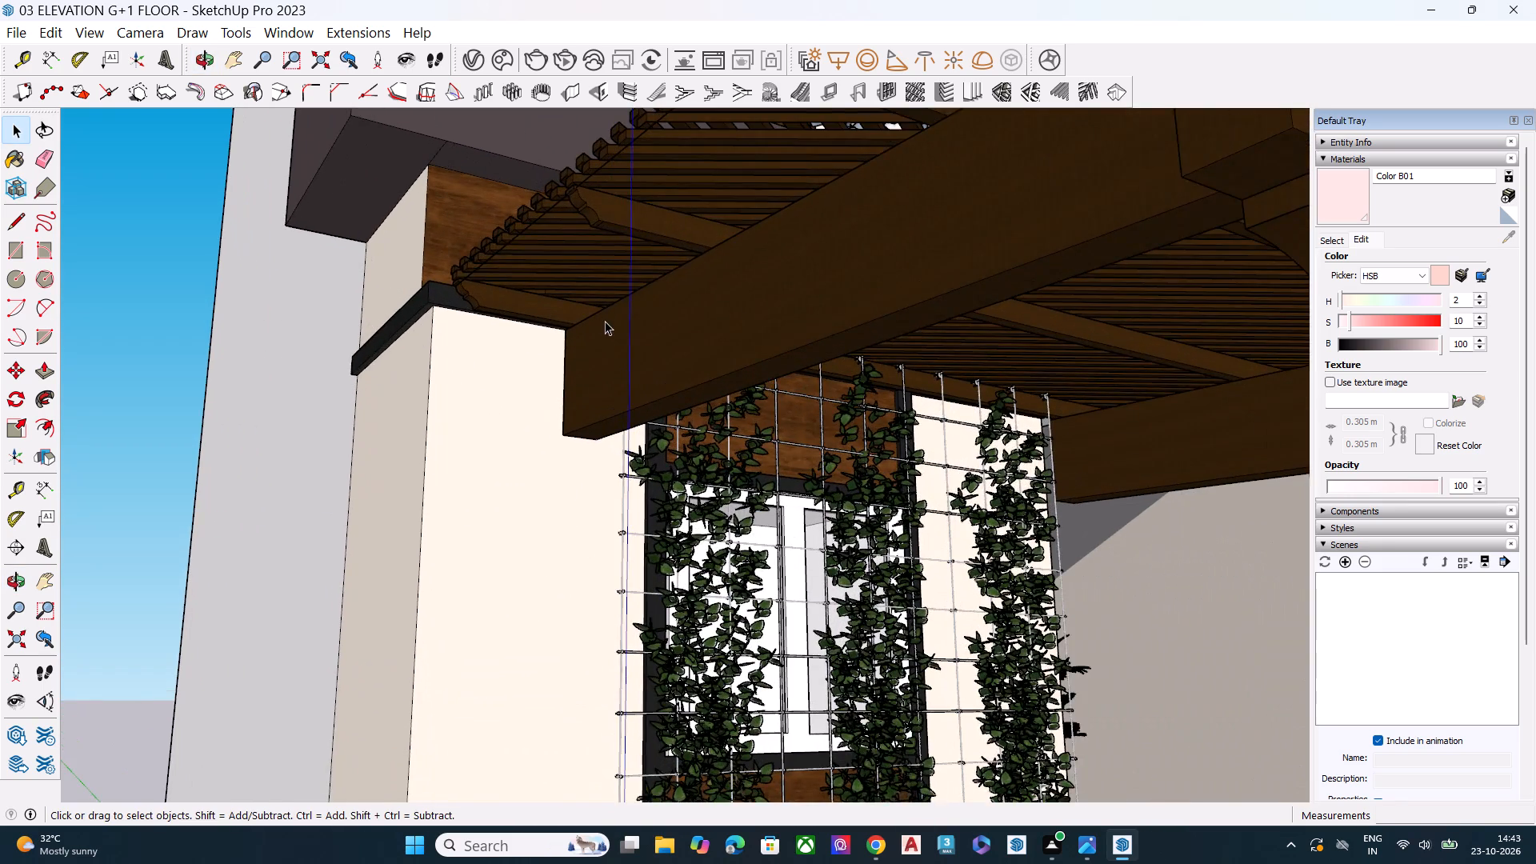
pyautogui.moveTo(607, 321); pyautogui.dragTo(800, 446, button='middle')
pyautogui.scroll(6, 705, 431)
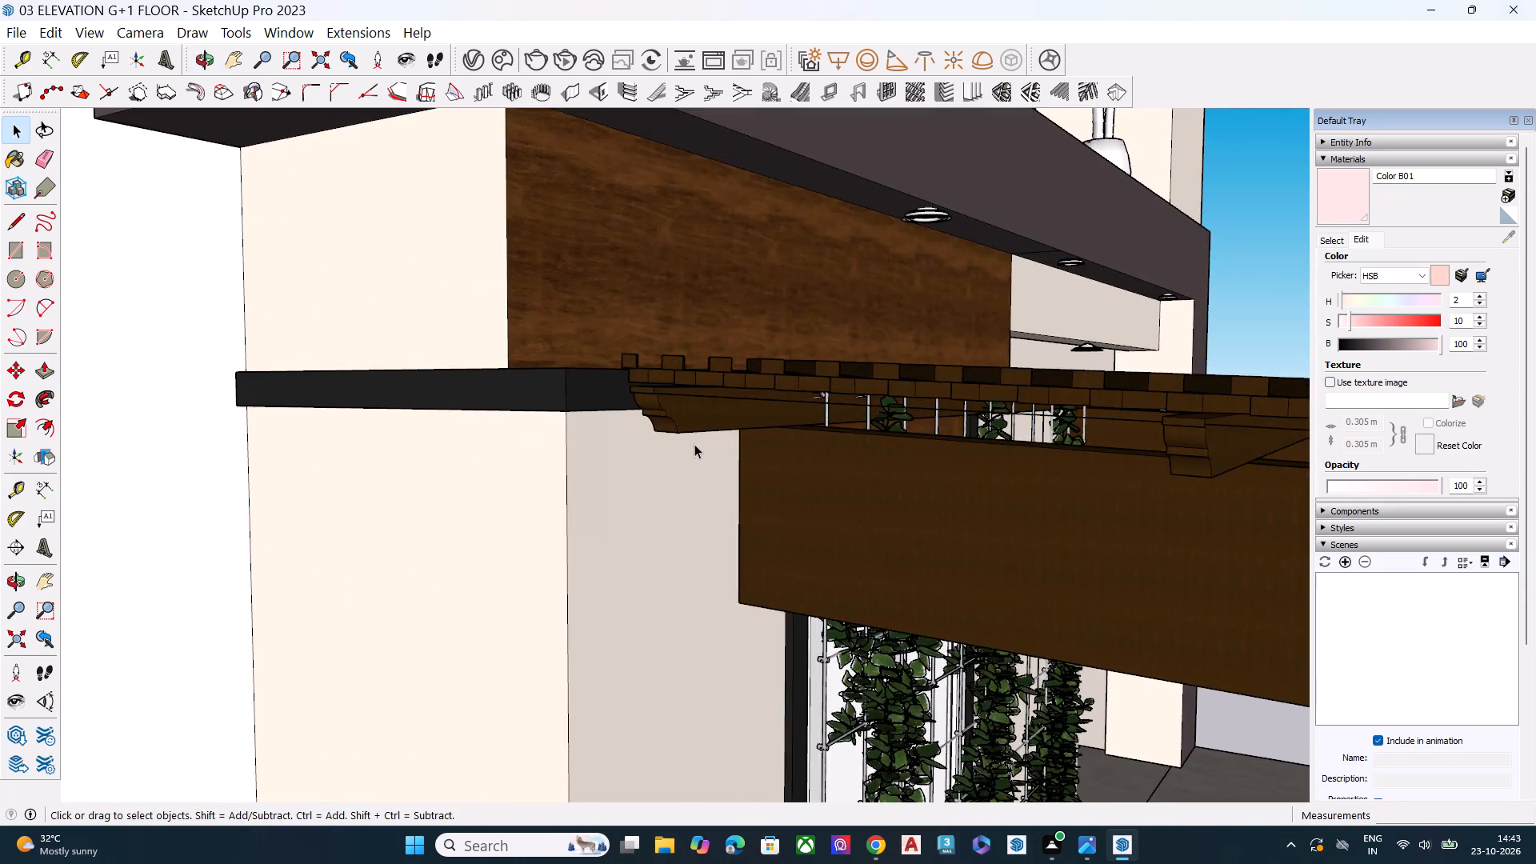
pyautogui.moveTo(702, 449); pyautogui.dragTo(899, 470, button='middle')
pyautogui.click(979, 406)
pyautogui.scroll(7, 1015, 413)
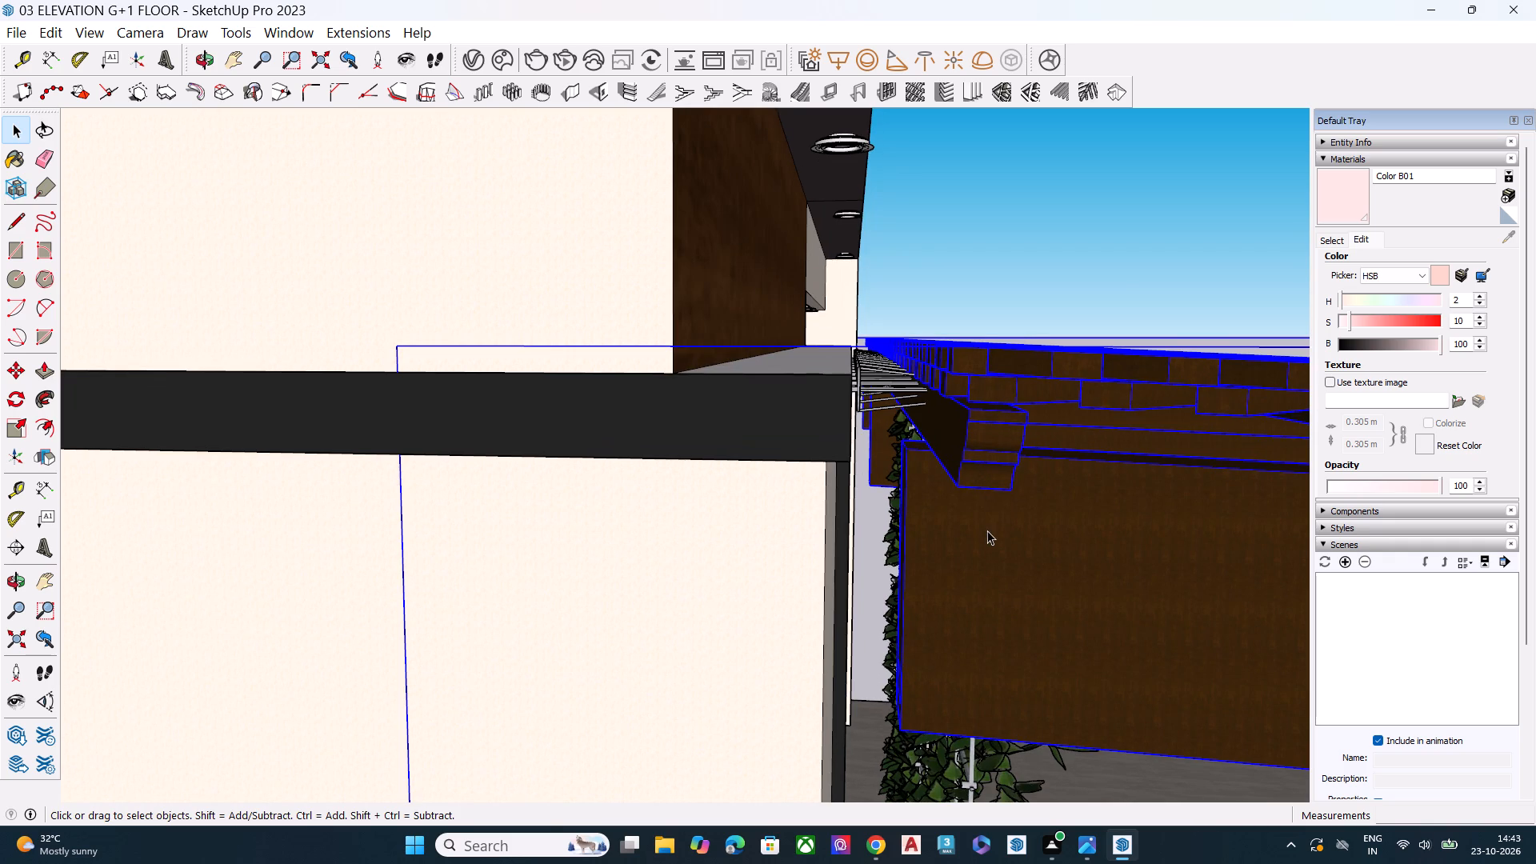
pyautogui.press('m')
pyautogui.click(946, 350)
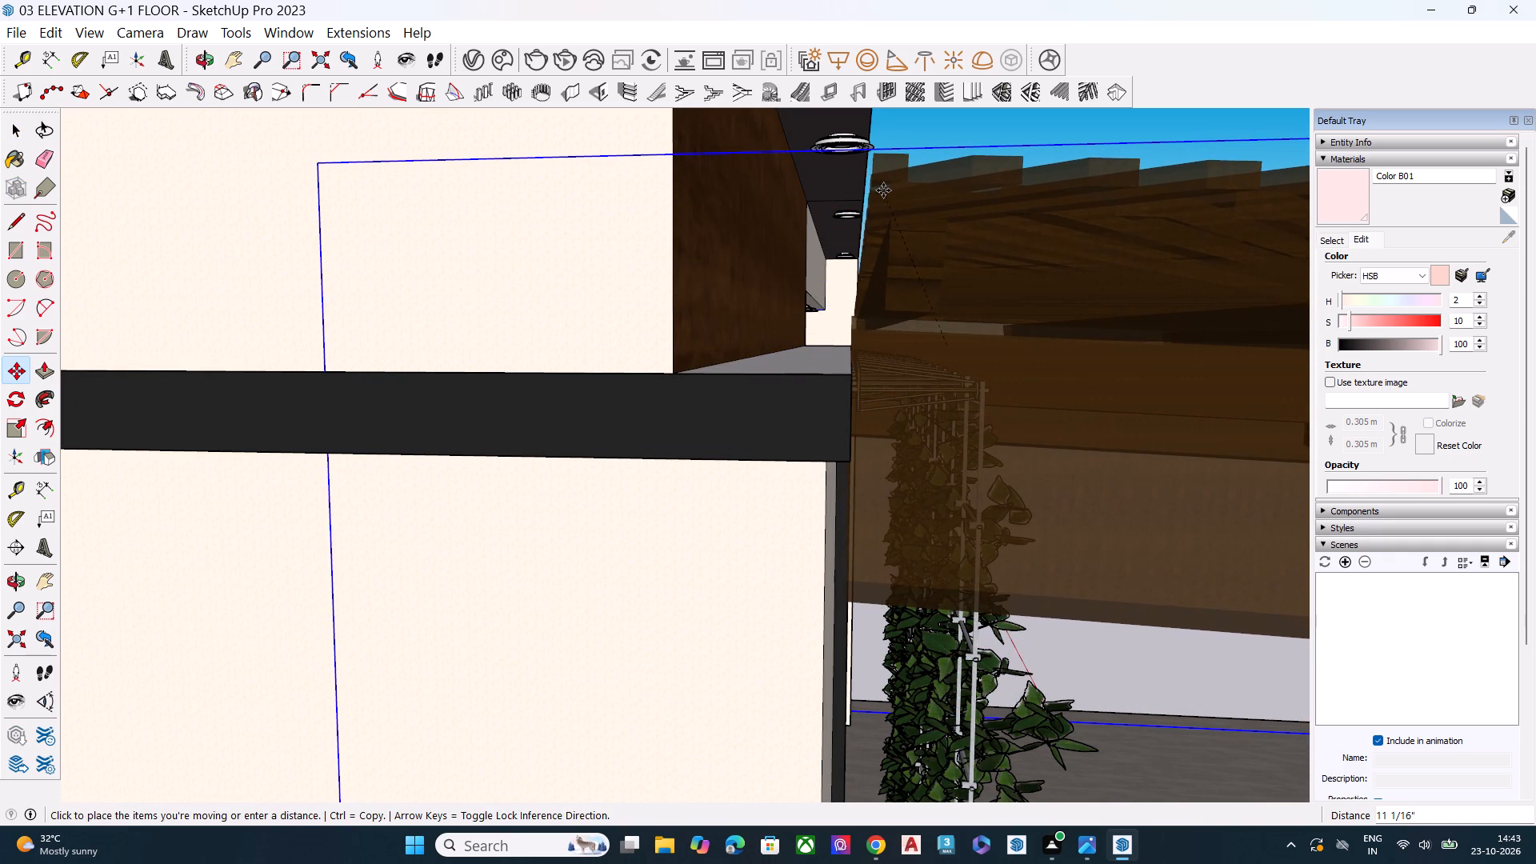
pyautogui.click(874, 192)
pyautogui.press('space')
# Shift the pergola group slightly sideways along the facade, away from the trellis, by the lower rear corner of its end beam.
pyautogui.scroll(-4, 752, 460)
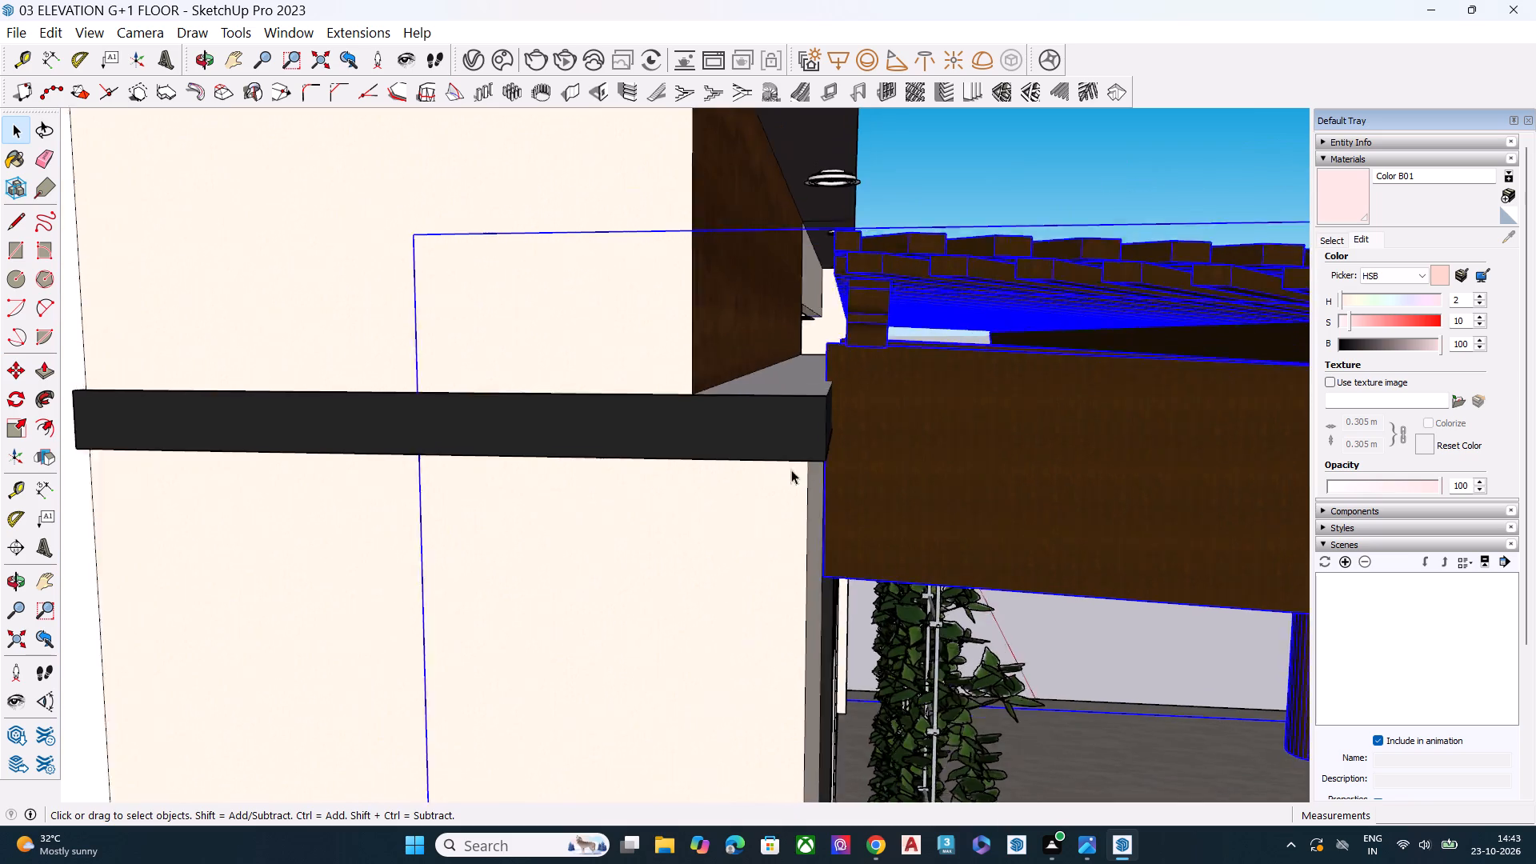
pyautogui.moveTo(811, 462); pyautogui.dragTo(747, 379, button='middle')
pyautogui.scroll(5, 846, 406)
pyautogui.moveTo(859, 428); pyautogui.dragTo(770, 166, button='middle')
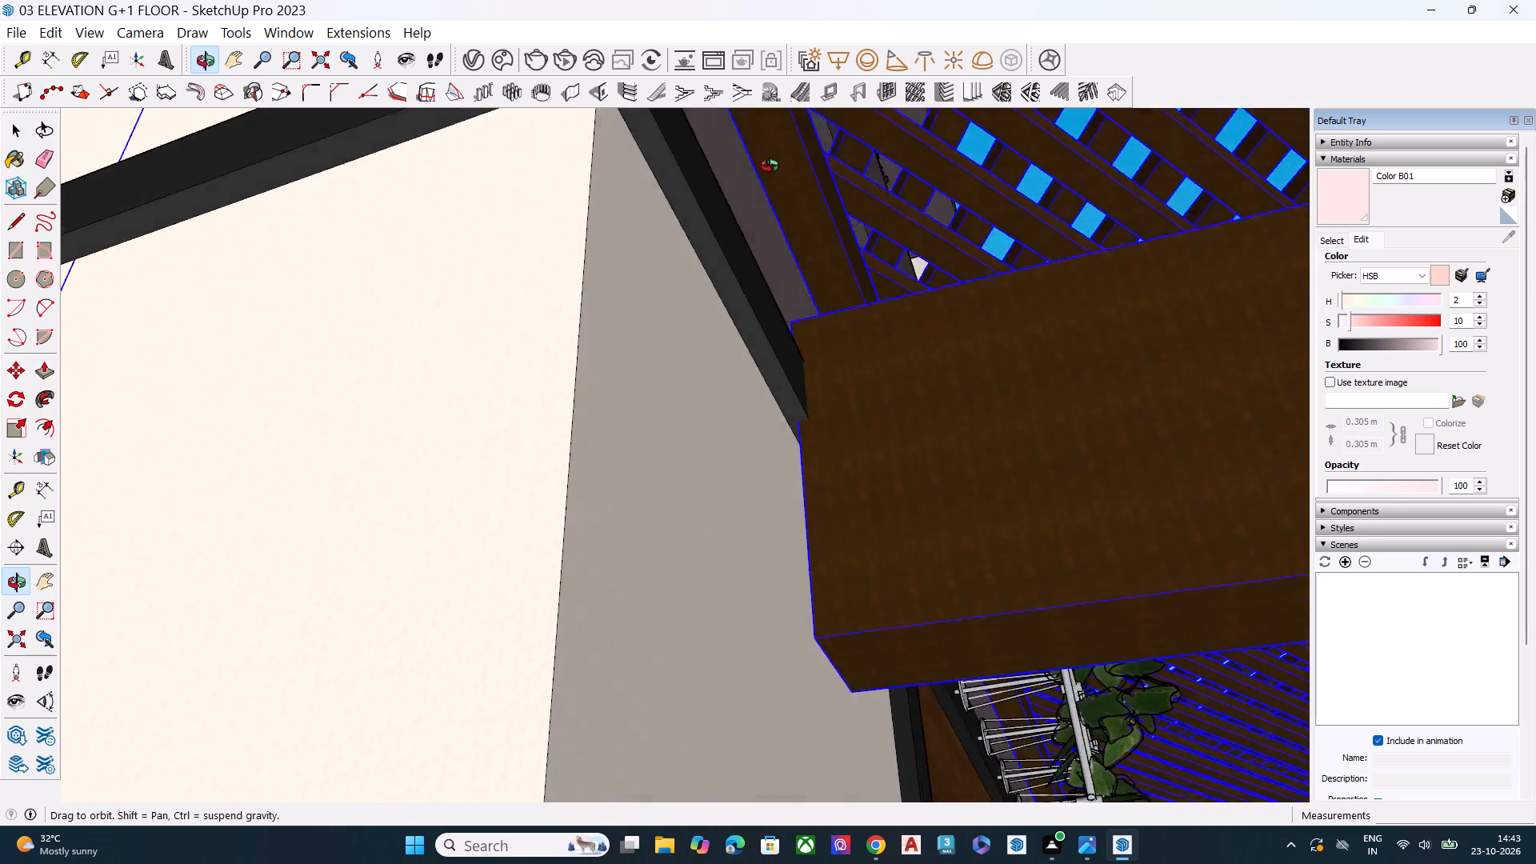
pyautogui.moveTo(770, 166); pyautogui.dragTo(631, 165, button='middle')
pyautogui.moveTo(1227, 576); pyautogui.dragTo(819, 682, button='middle')
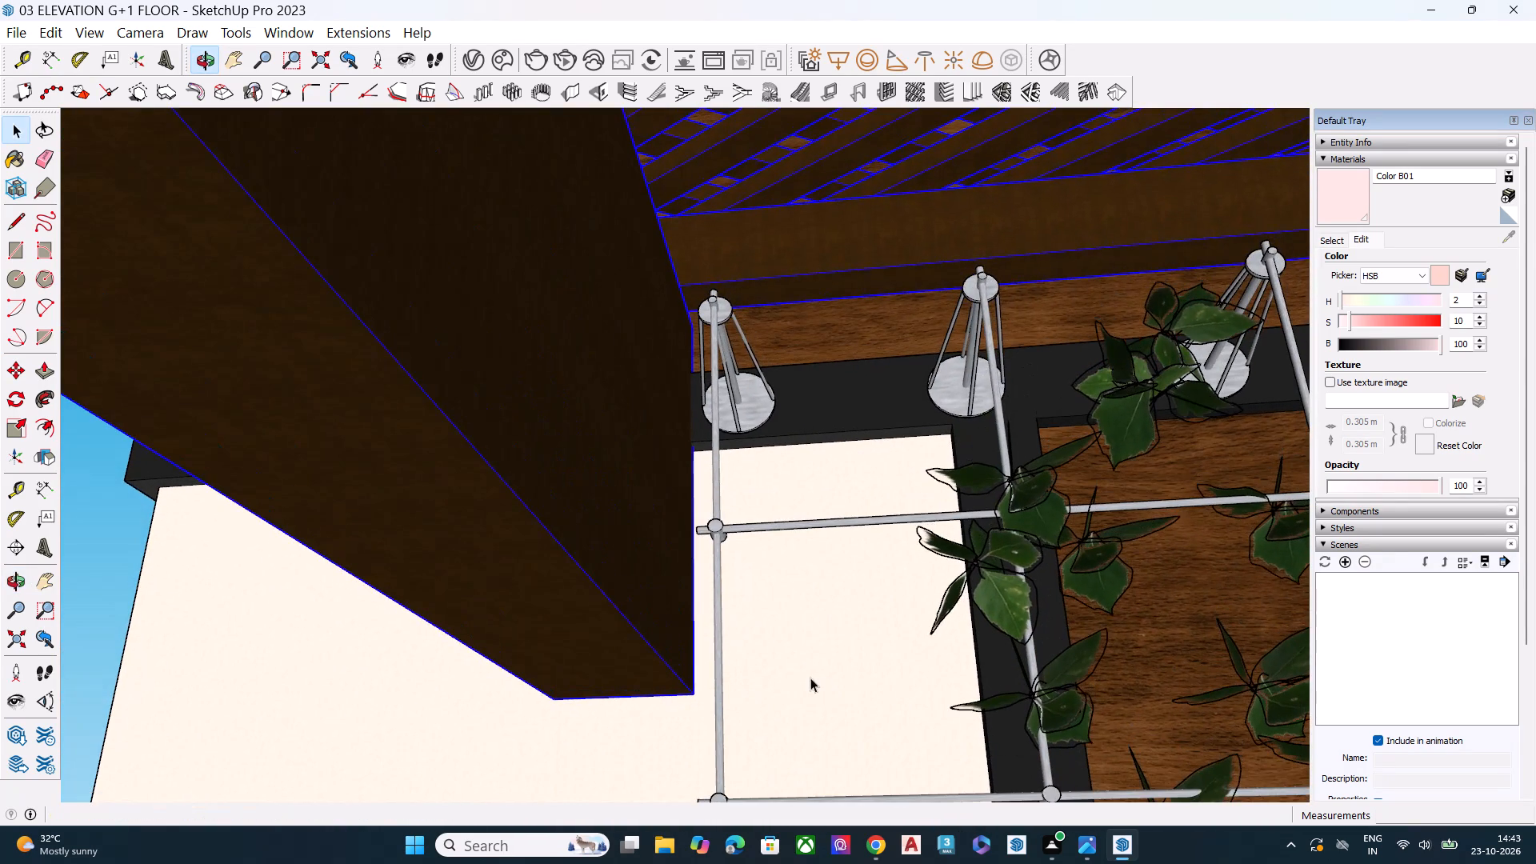
pyautogui.scroll(-1, 668, 525)
pyautogui.press('m')
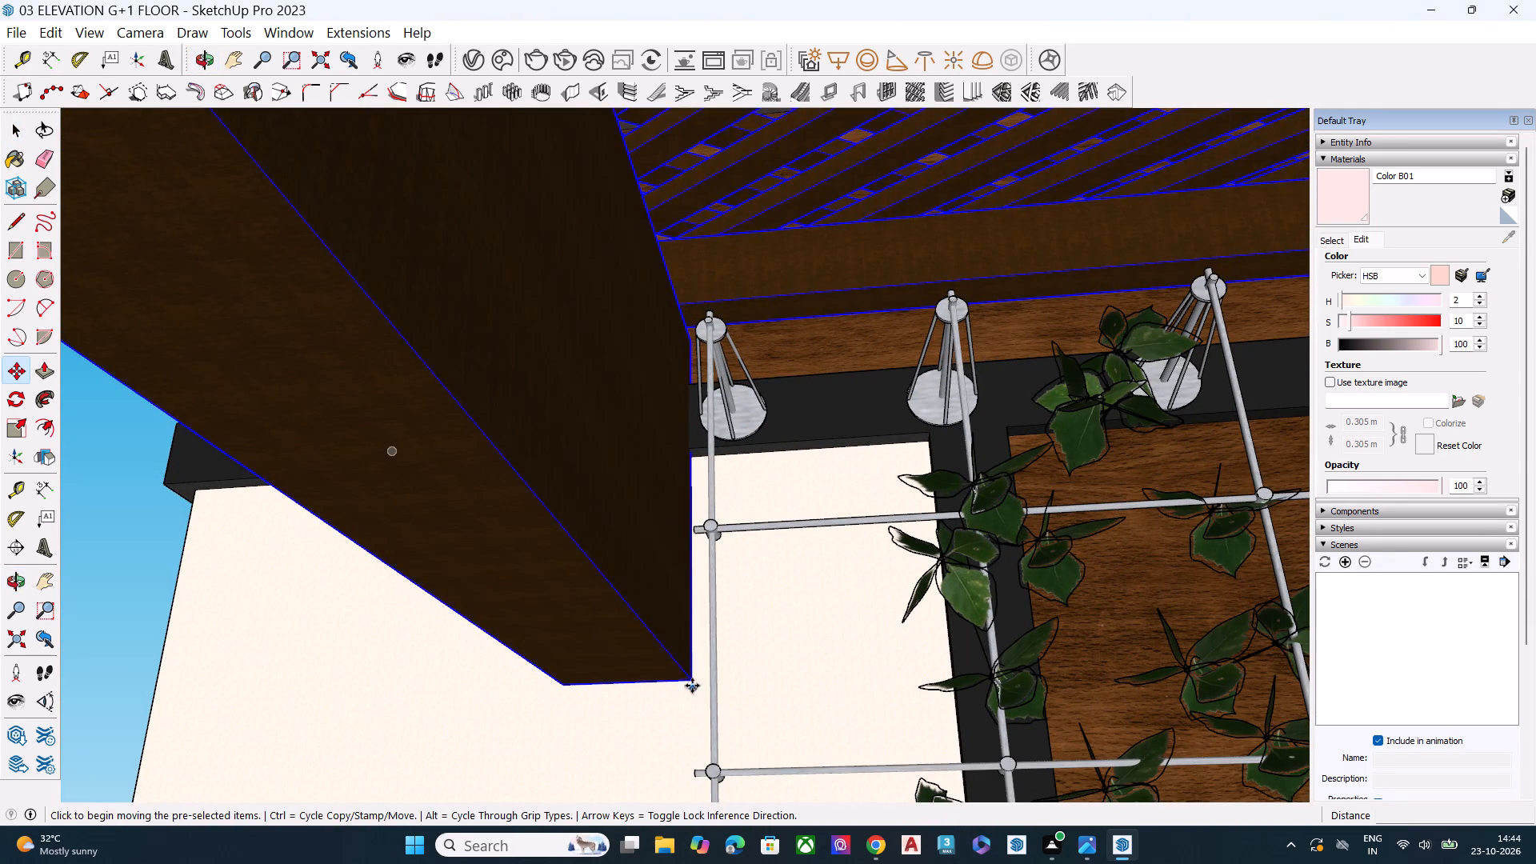
pyautogui.click(692, 680)
pyautogui.click(658, 682)
pyautogui.press('space')
# Deselect the pergola and examine how it sits against the whole front elevation, from below and from the front.
pyautogui.scroll(-4, 587, 565)
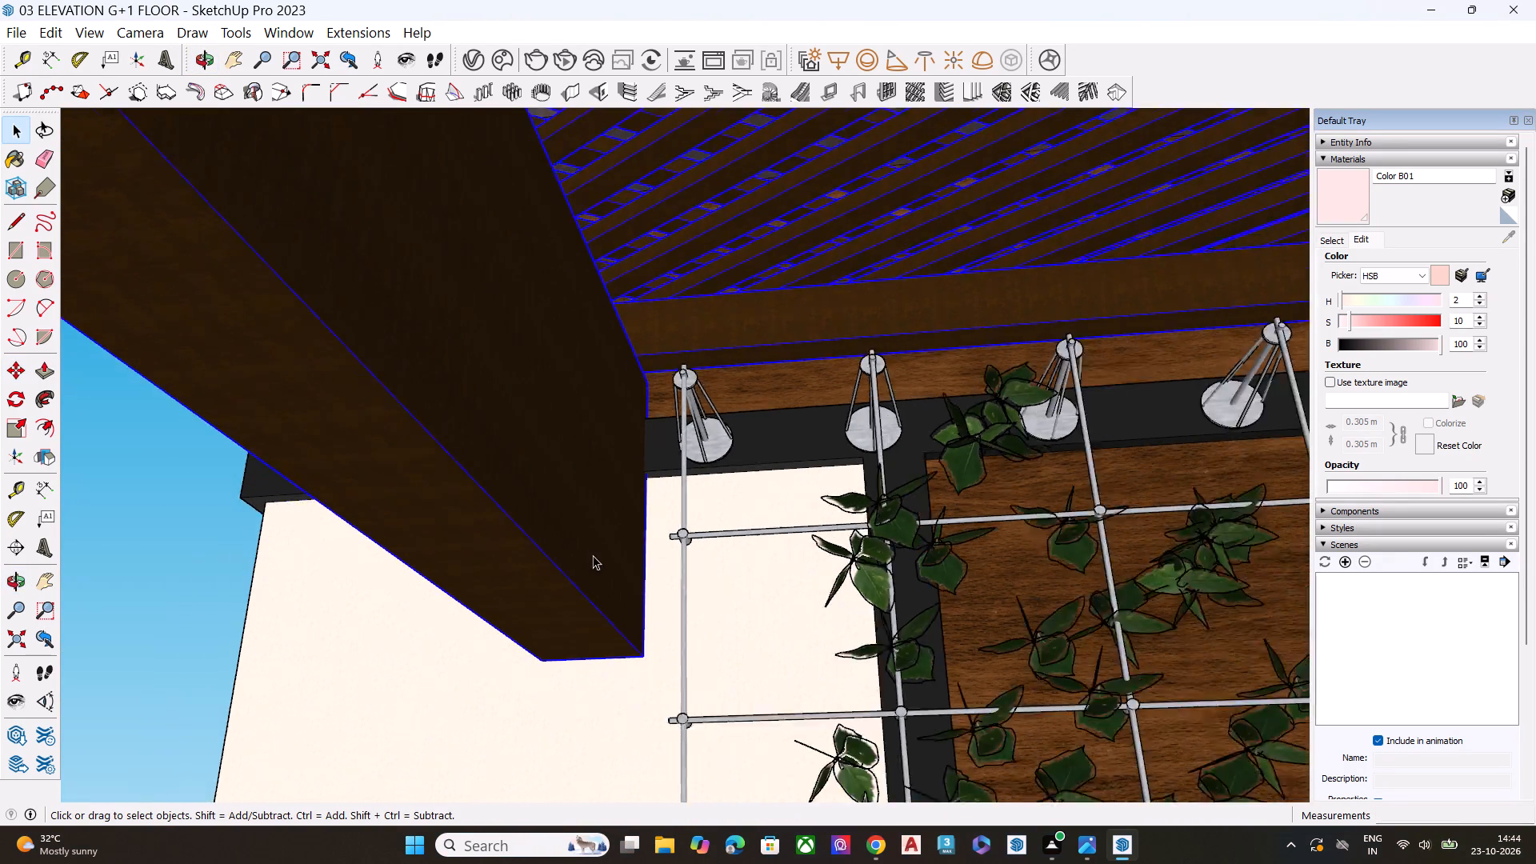
pyautogui.scroll(-7, 593, 555)
pyautogui.scroll(1, 631, 515)
pyautogui.scroll(-1, 633, 515)
pyautogui.scroll(1, 636, 518)
pyautogui.scroll(-3, 637, 518)
pyautogui.scroll(-4, 789, 506)
pyautogui.scroll(1, 762, 526)
pyautogui.scroll(-10, 750, 534)
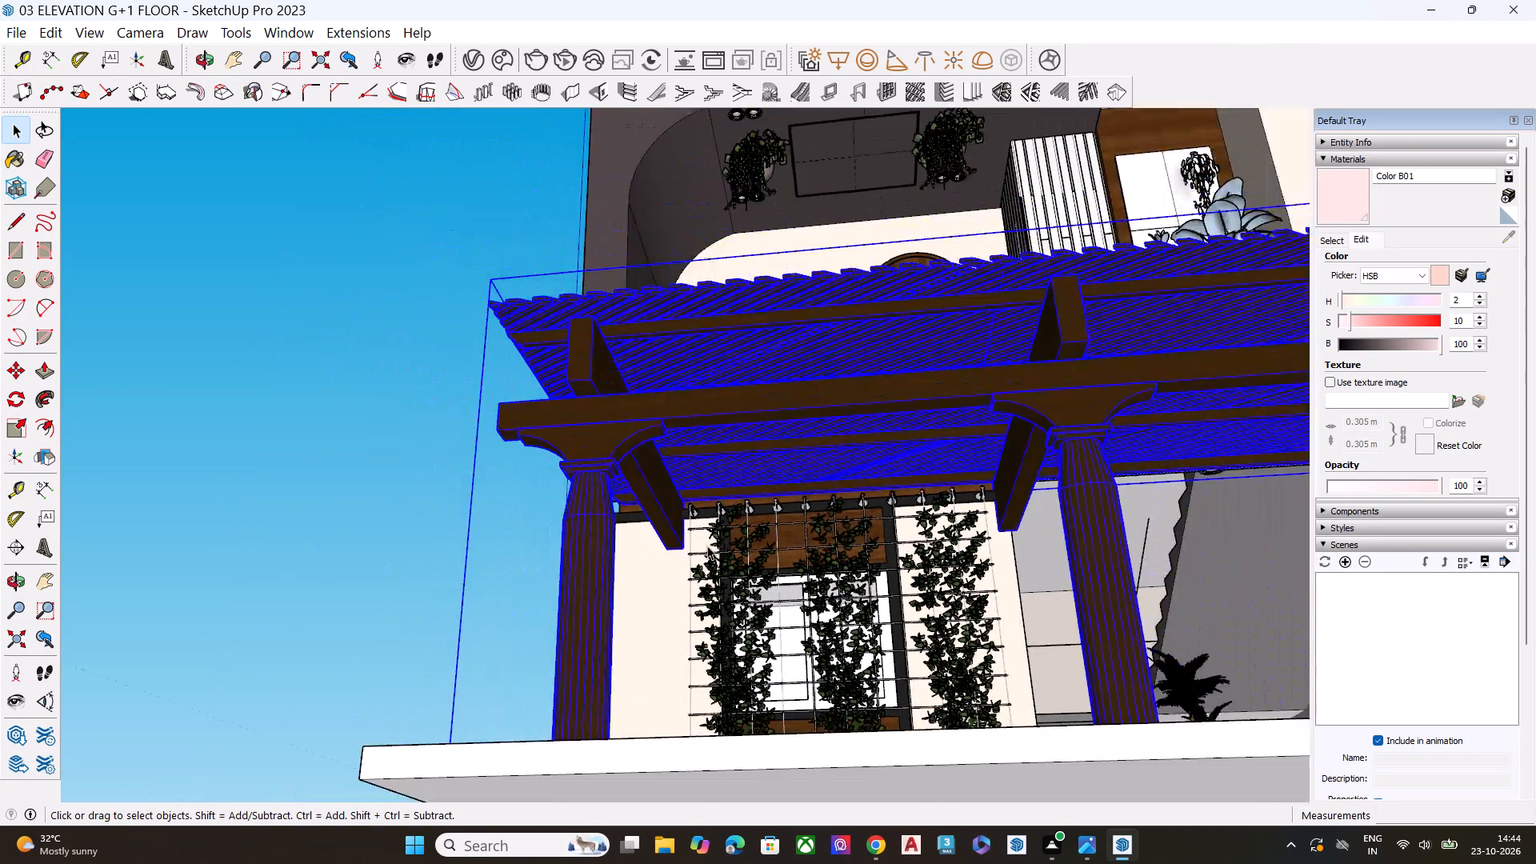
pyautogui.scroll(-7, 836, 554)
pyautogui.click(1259, 298)
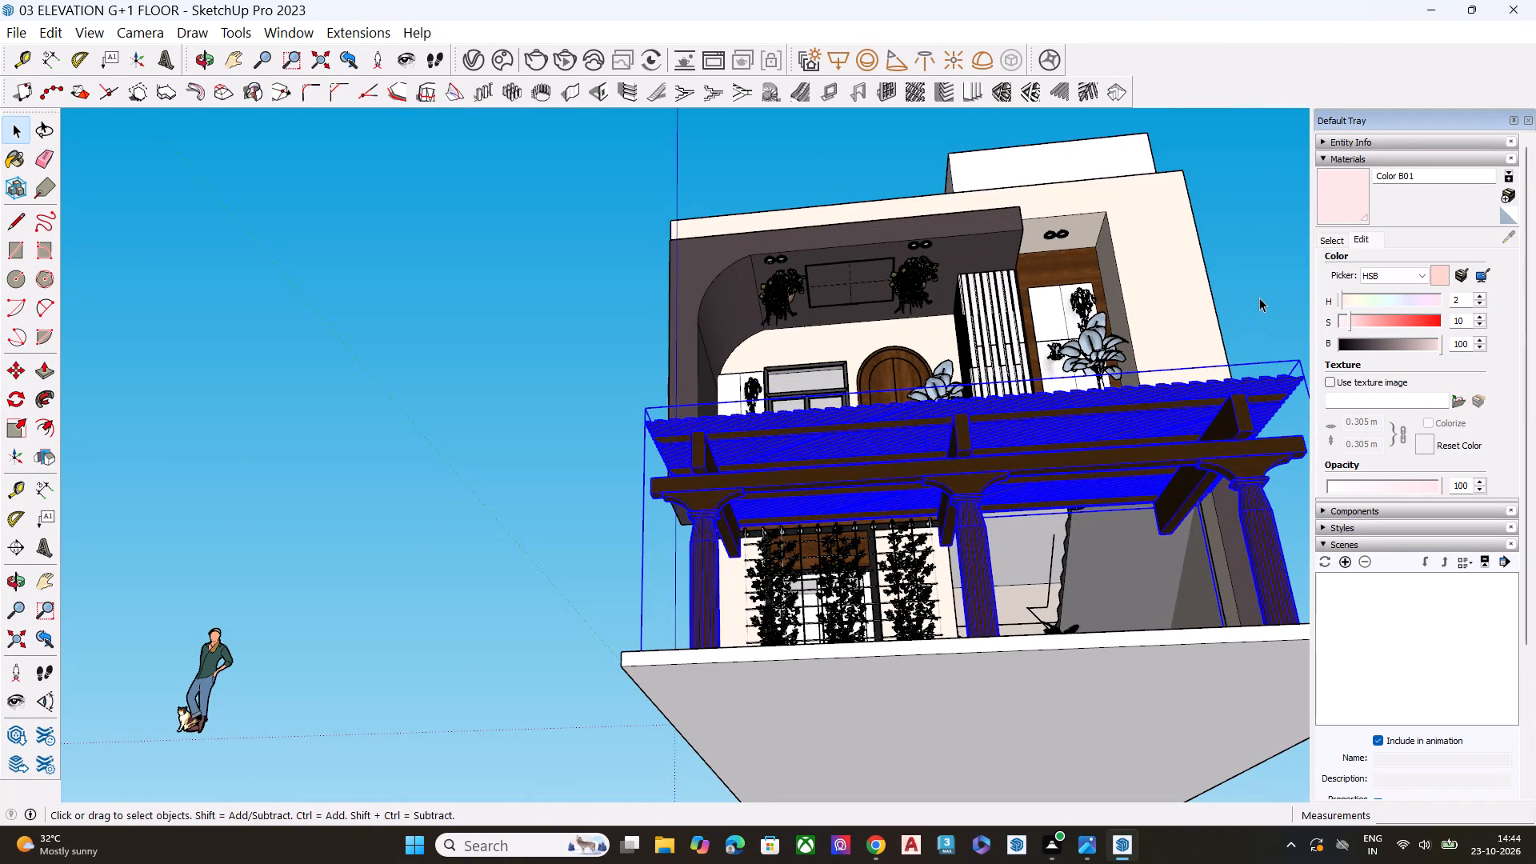
pyautogui.scroll(-5, 926, 404)
pyautogui.moveTo(1094, 495); pyautogui.dragTo(1088, 687, button='middle')
pyautogui.scroll(7, 1188, 618)
pyautogui.click(1206, 588)
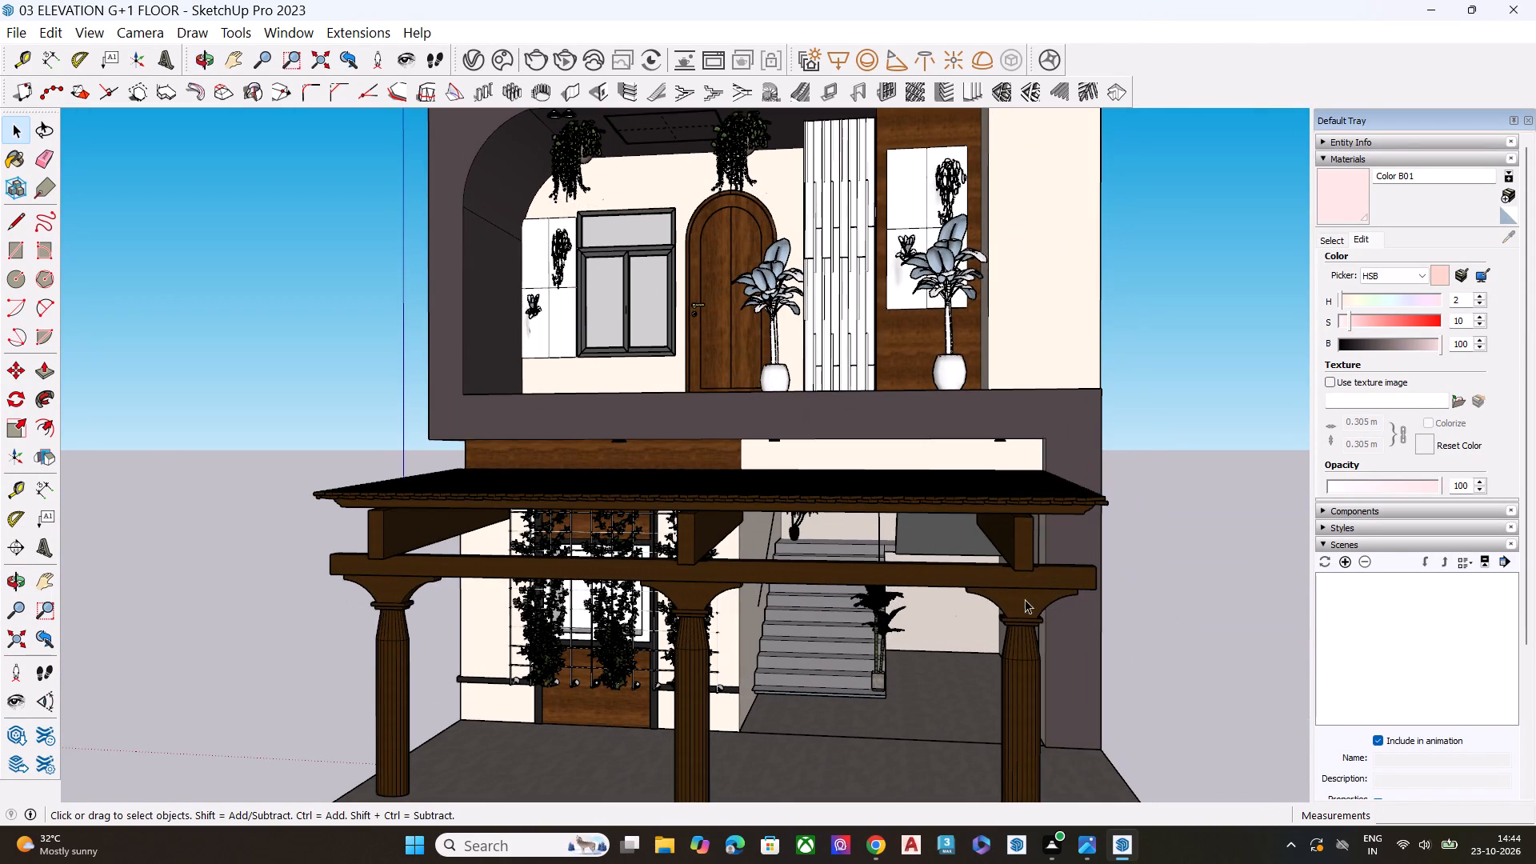
# Move the recessed light near the pergola's stair-side end beam down out of the soffit above the stair opening.
pyautogui.moveTo(990, 586); pyautogui.dragTo(750, 396, button='middle')
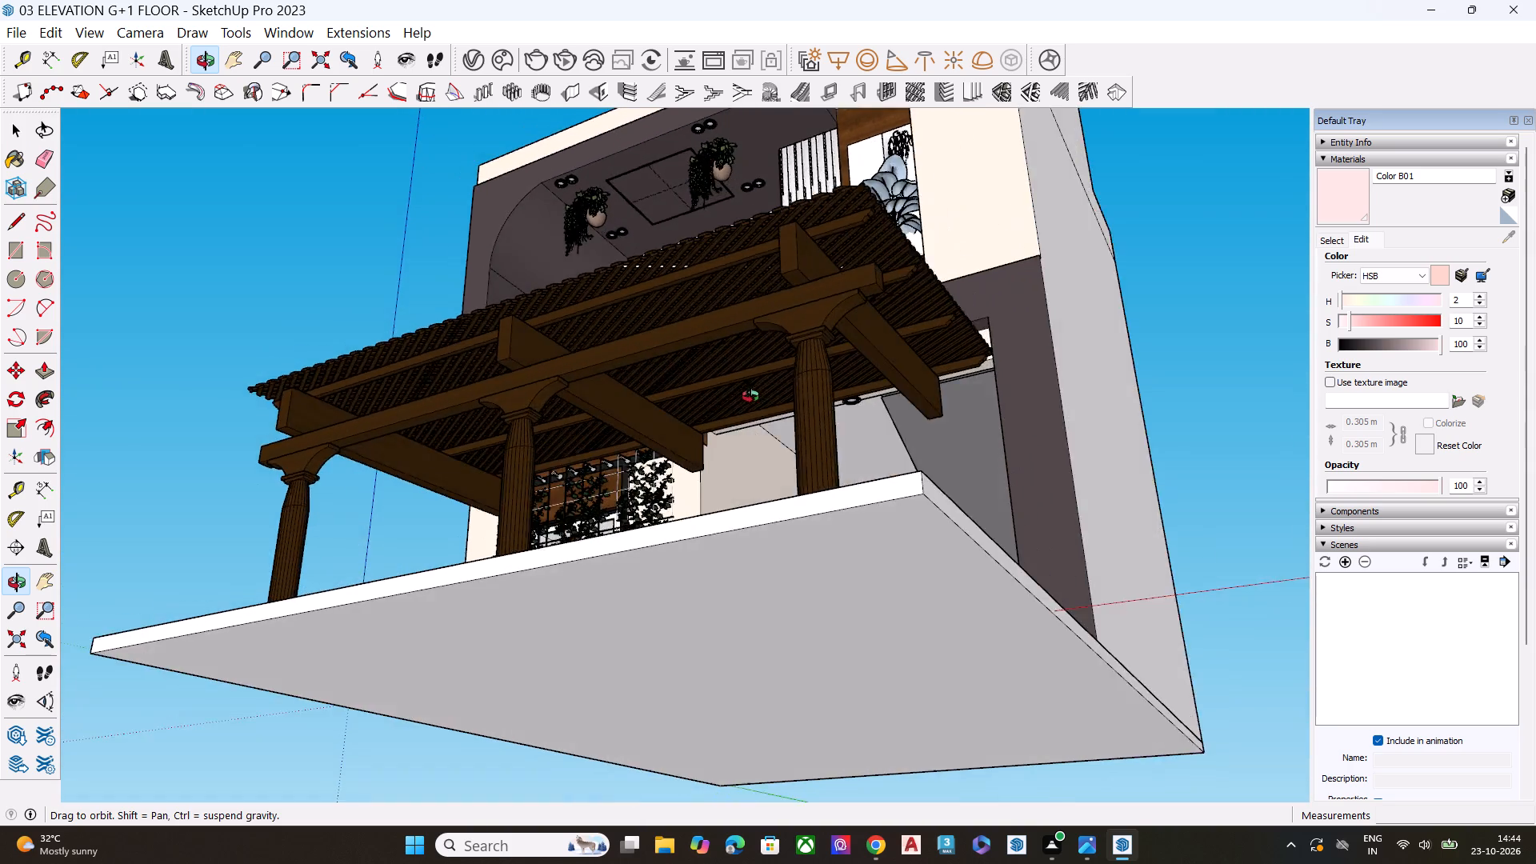
pyautogui.moveTo(750, 396); pyautogui.dragTo(684, 396, button='middle')
pyautogui.scroll(11, 982, 311)
pyautogui.scroll(3, 822, 332)
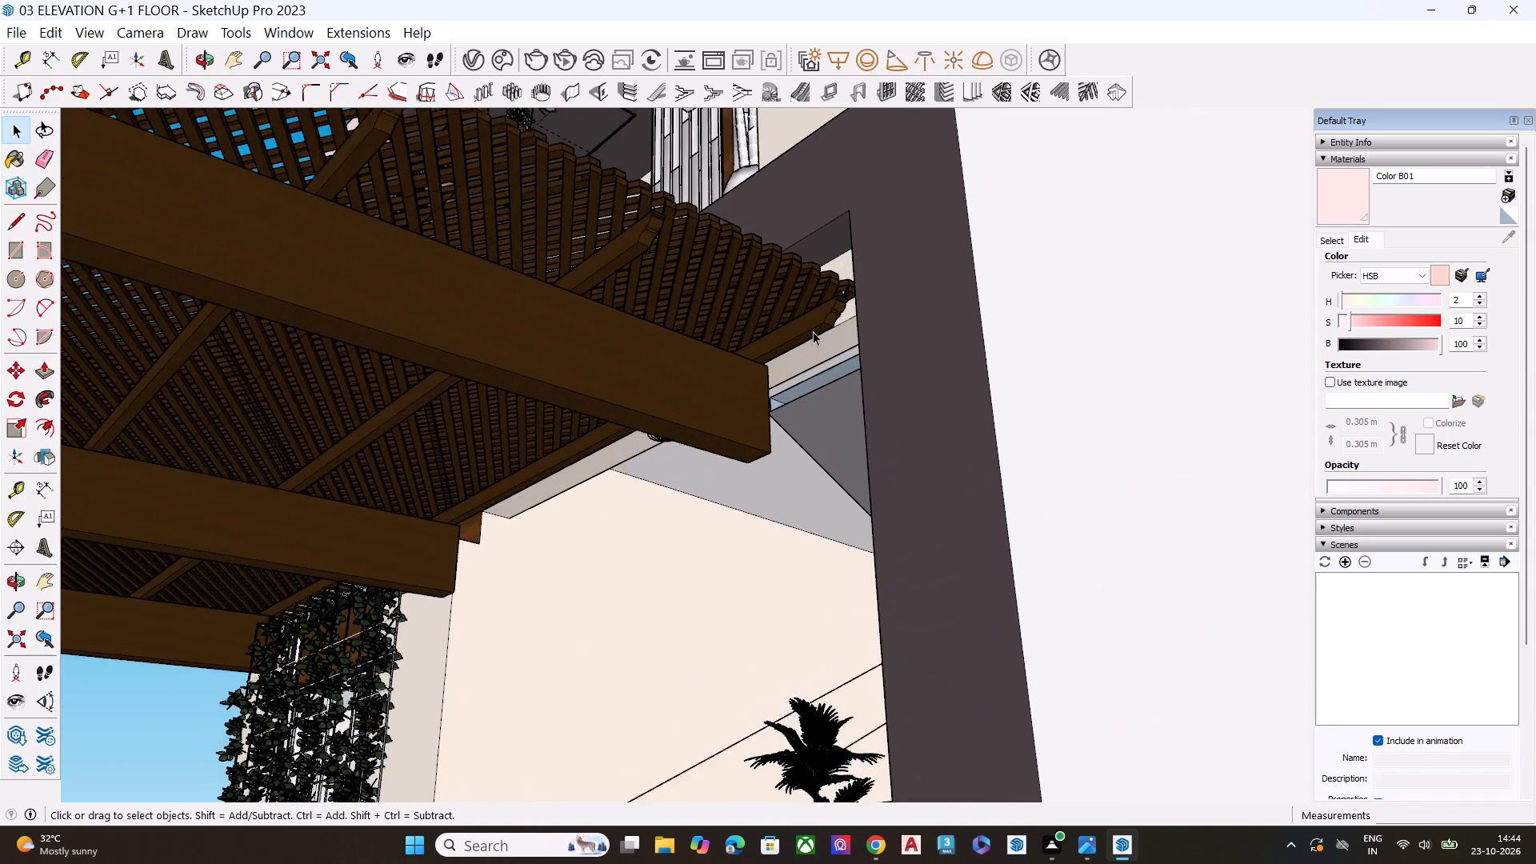
pyautogui.scroll(5, 813, 331)
pyautogui.moveTo(883, 357); pyautogui.dragTo(900, 268, button='middle')
pyautogui.scroll(3, 900, 268)
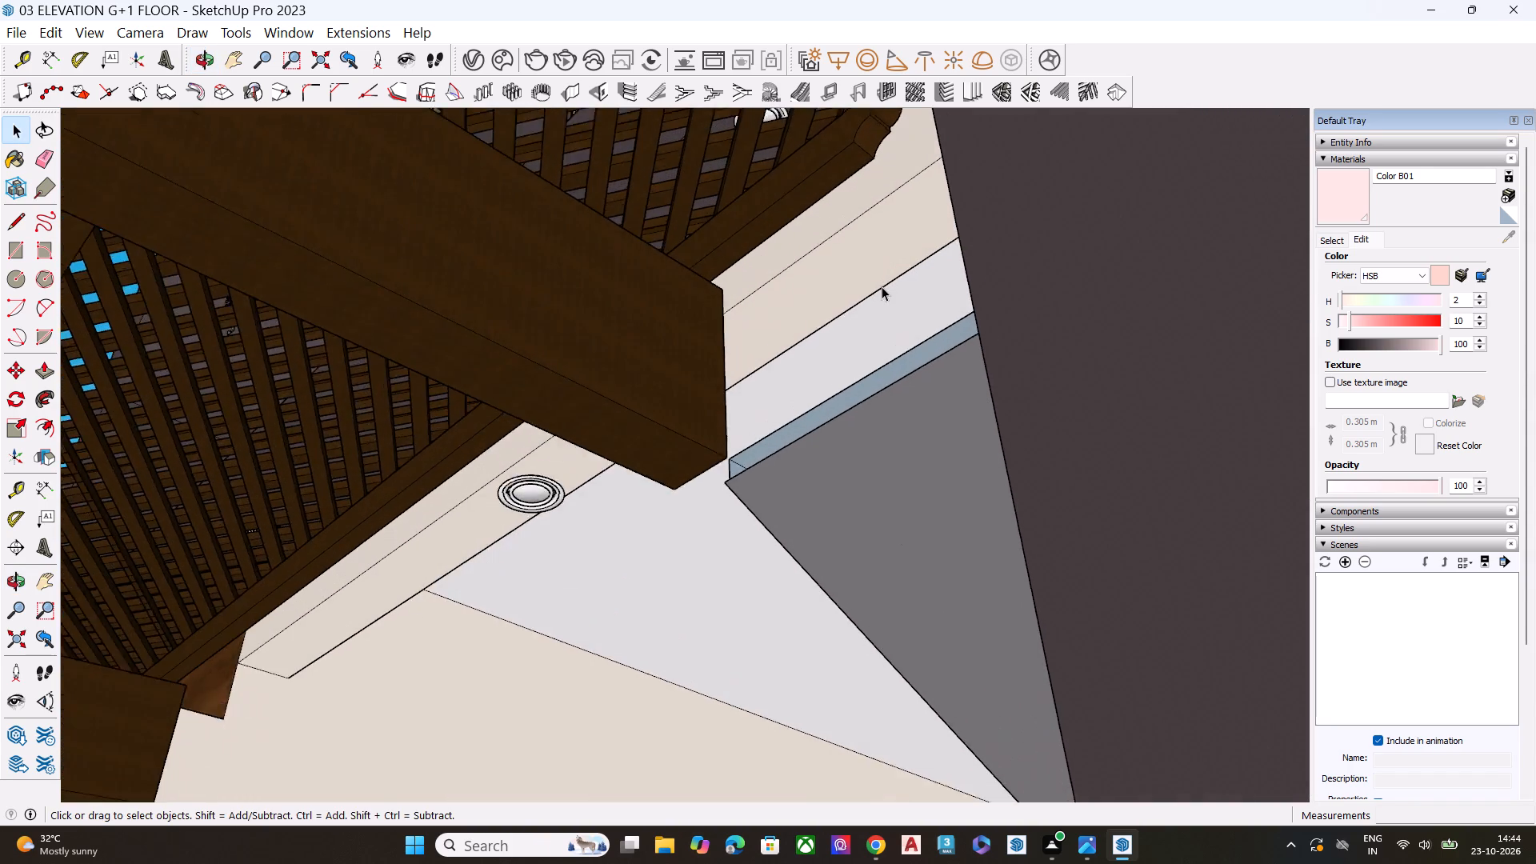
pyautogui.scroll(1, 882, 286)
pyautogui.click(478, 526)
pyautogui.press('m')
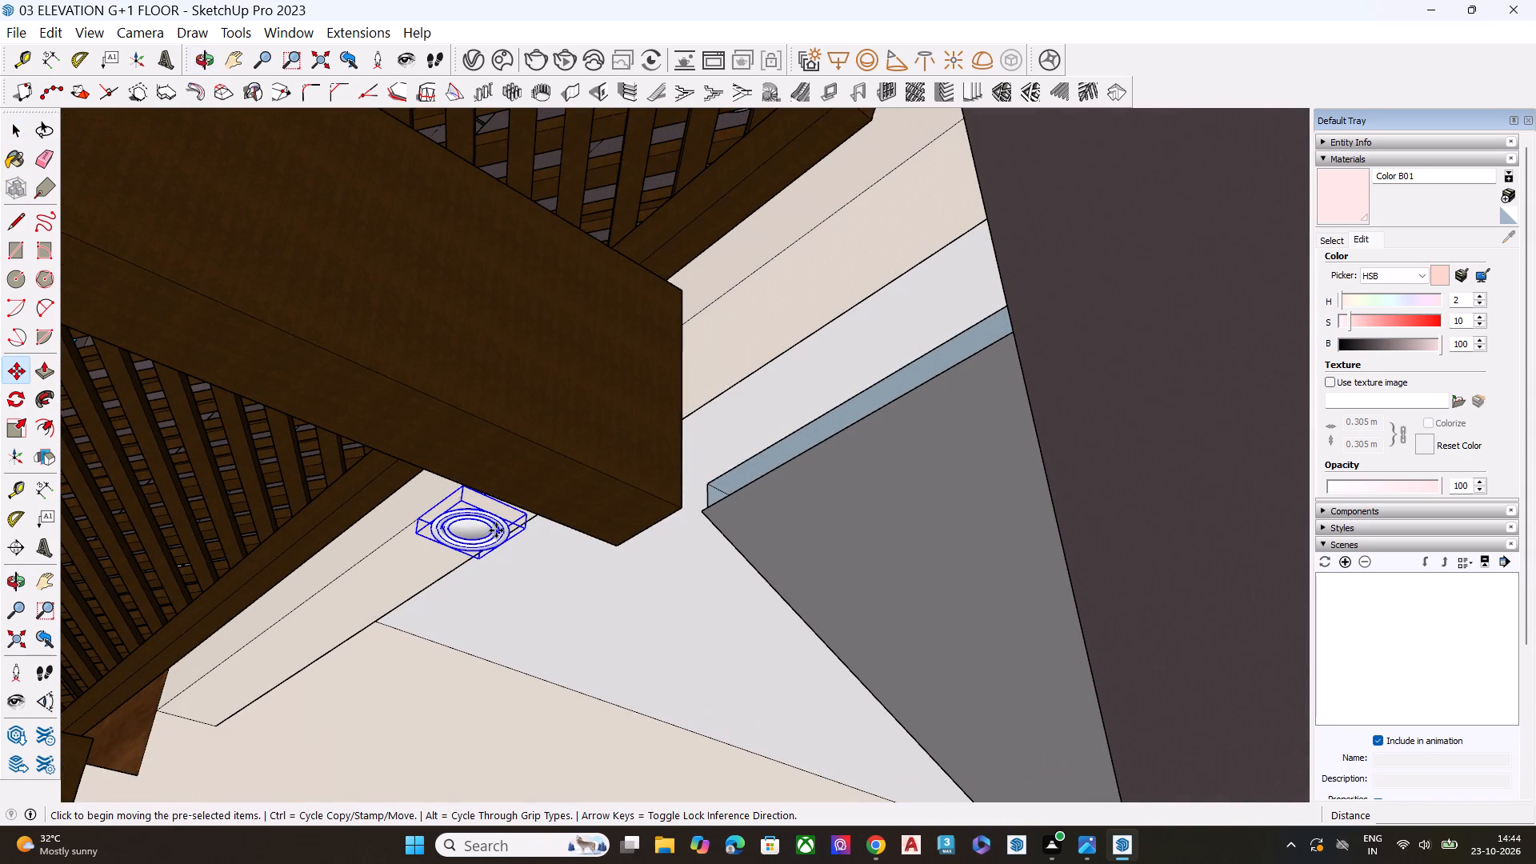
pyautogui.click(498, 530)
pyautogui.click(448, 404)
pyautogui.press('space')
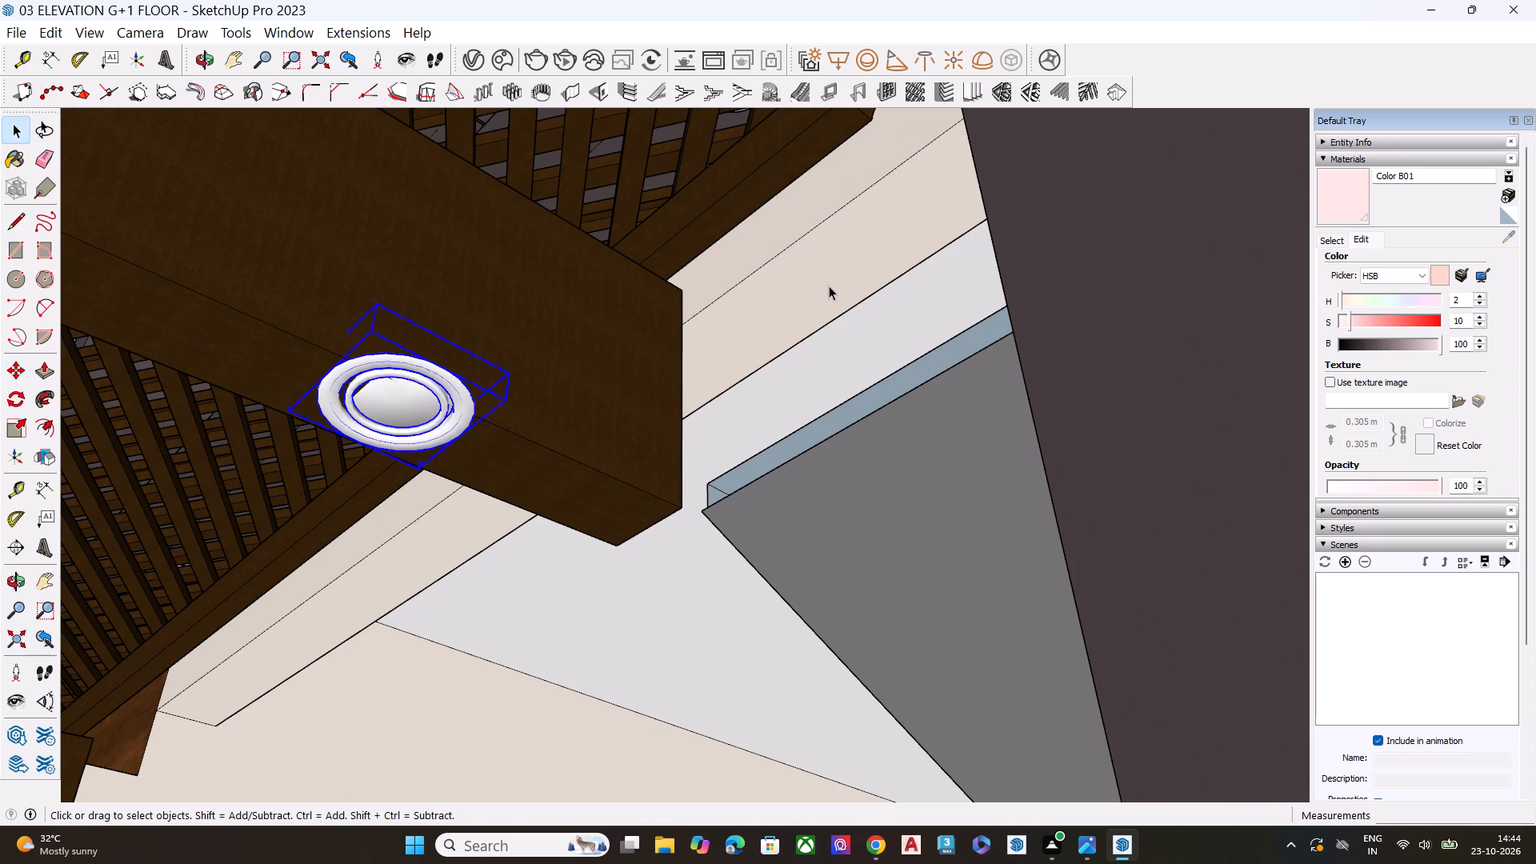
# Push/pull the underside of the soffit above the stair opening downward a little over 1' 7 1/2".
pyautogui.click(829, 286)
pyautogui.press('p')
pyautogui.click(824, 288)
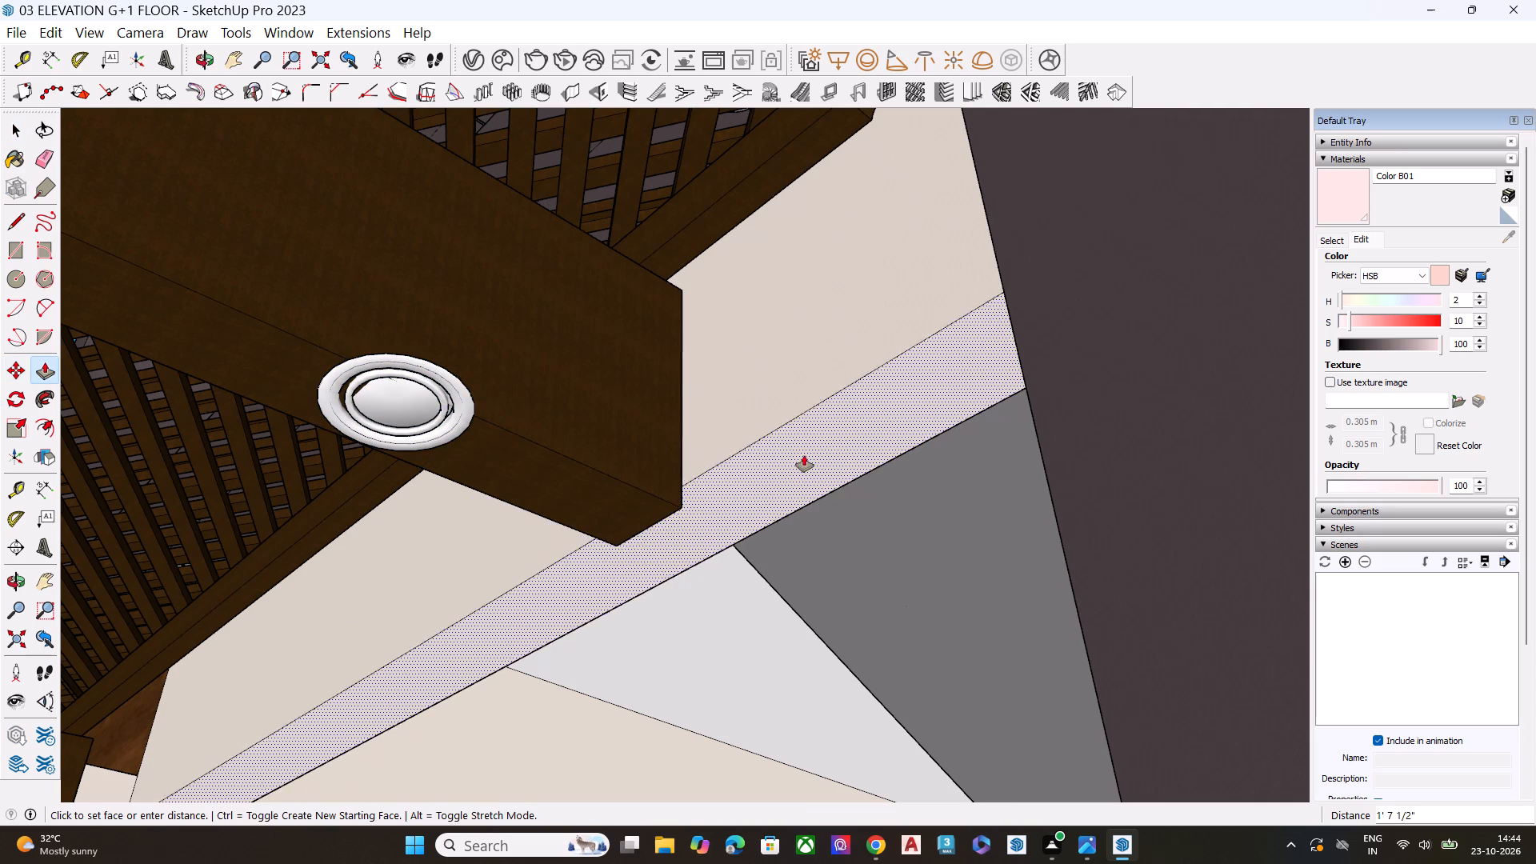
pyautogui.click(791, 490)
pyautogui.press('space')
pyautogui.scroll(-10, 938, 414)
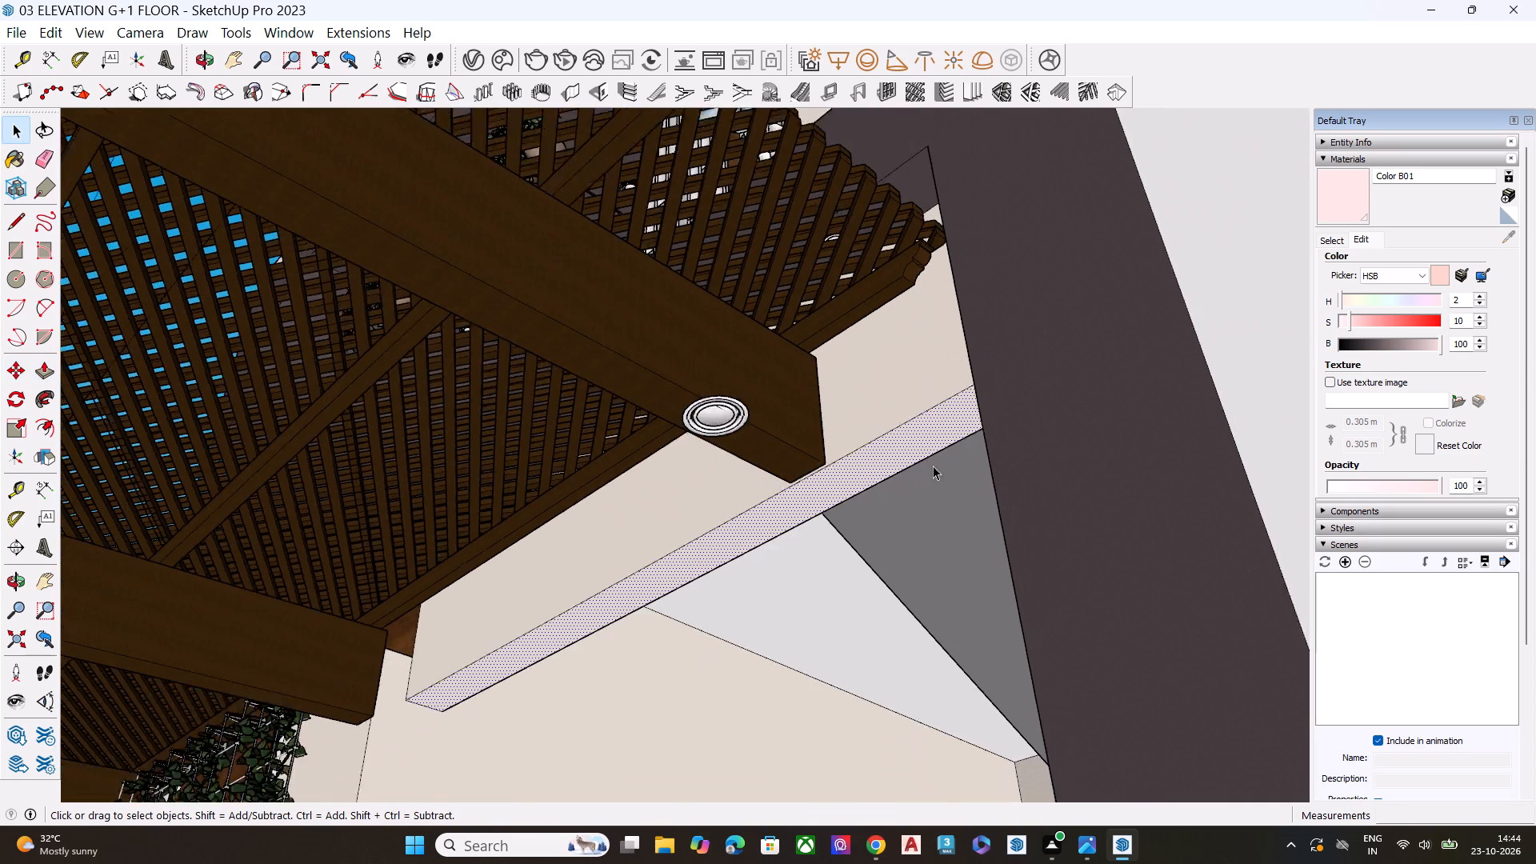
pyautogui.scroll(-7, 933, 466)
pyautogui.moveTo(882, 518); pyautogui.dragTo(945, 603, button='middle')
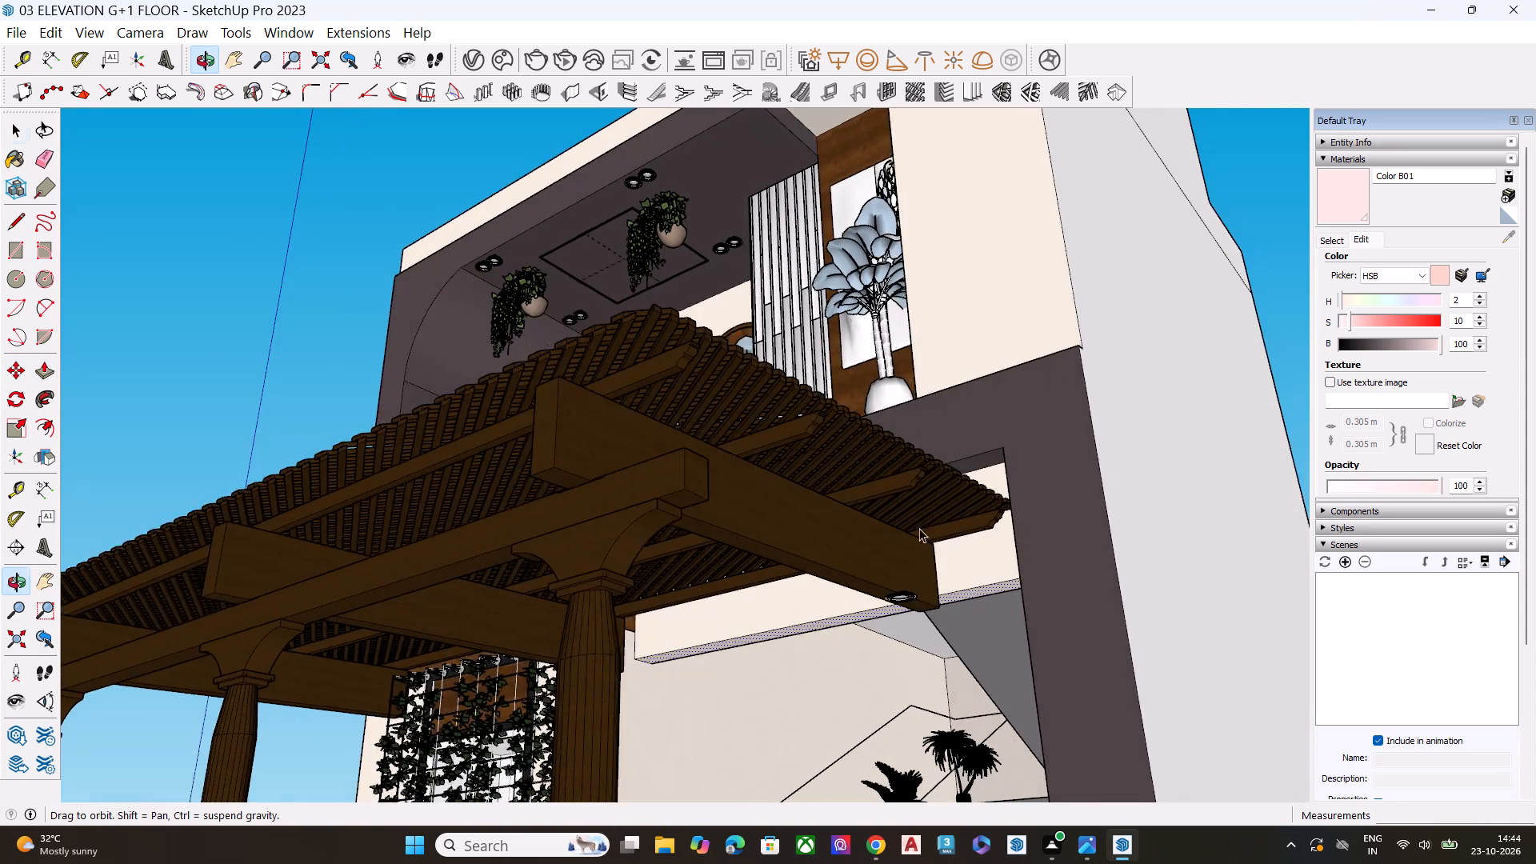
pyautogui.scroll(-2, 818, 411)
pyautogui.moveTo(864, 422); pyautogui.dragTo(887, 582, button='middle')
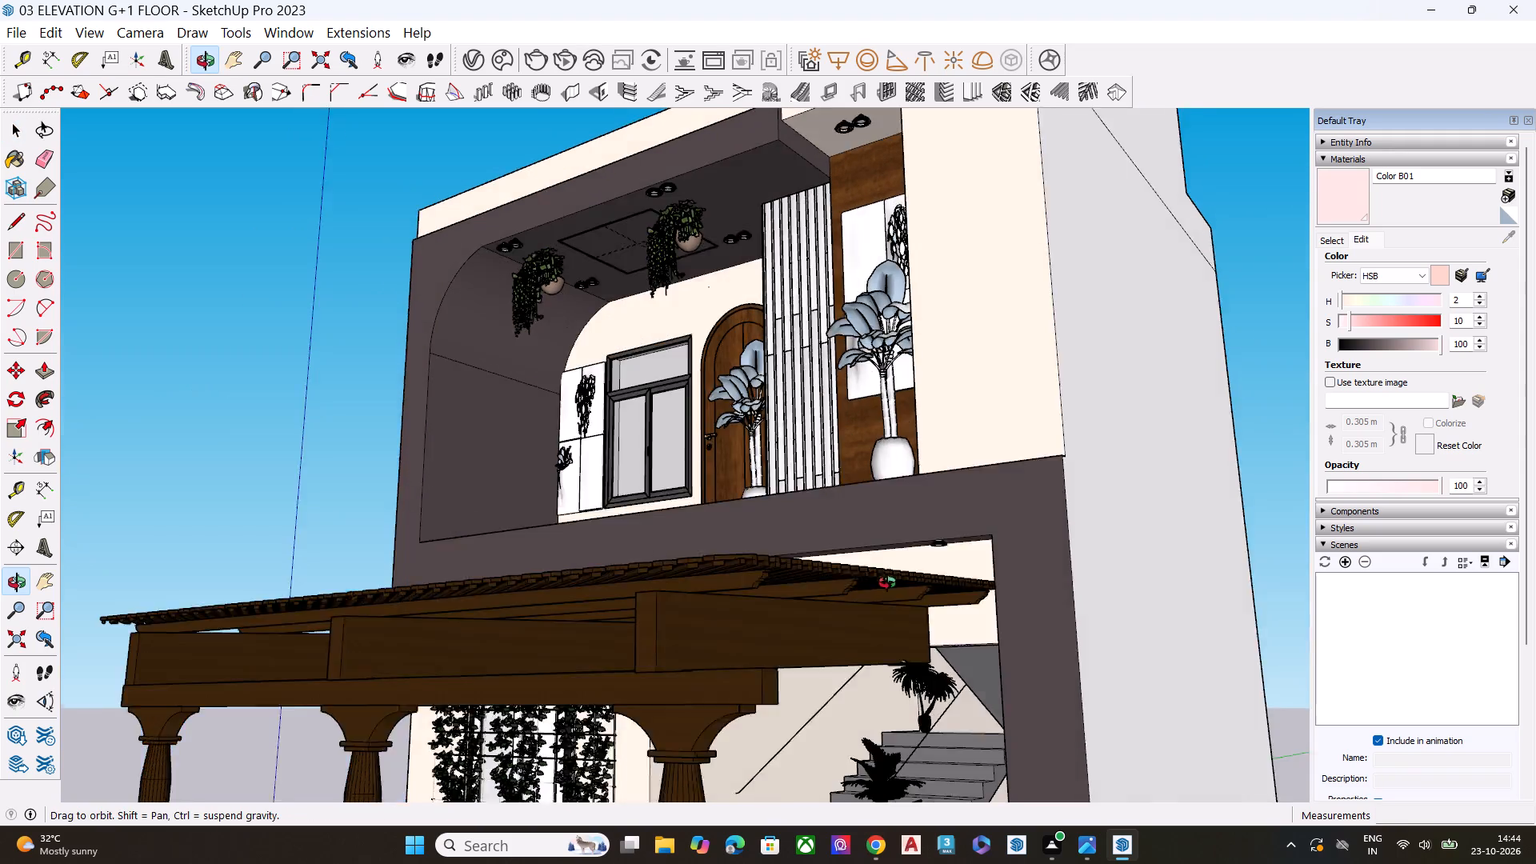
# Move the recessed light near the pergola's stair-side end beam down about 3' 8" to the lowered soffit above the stair opening.
pyautogui.moveTo(887, 582); pyautogui.dragTo(790, 547, button='middle')
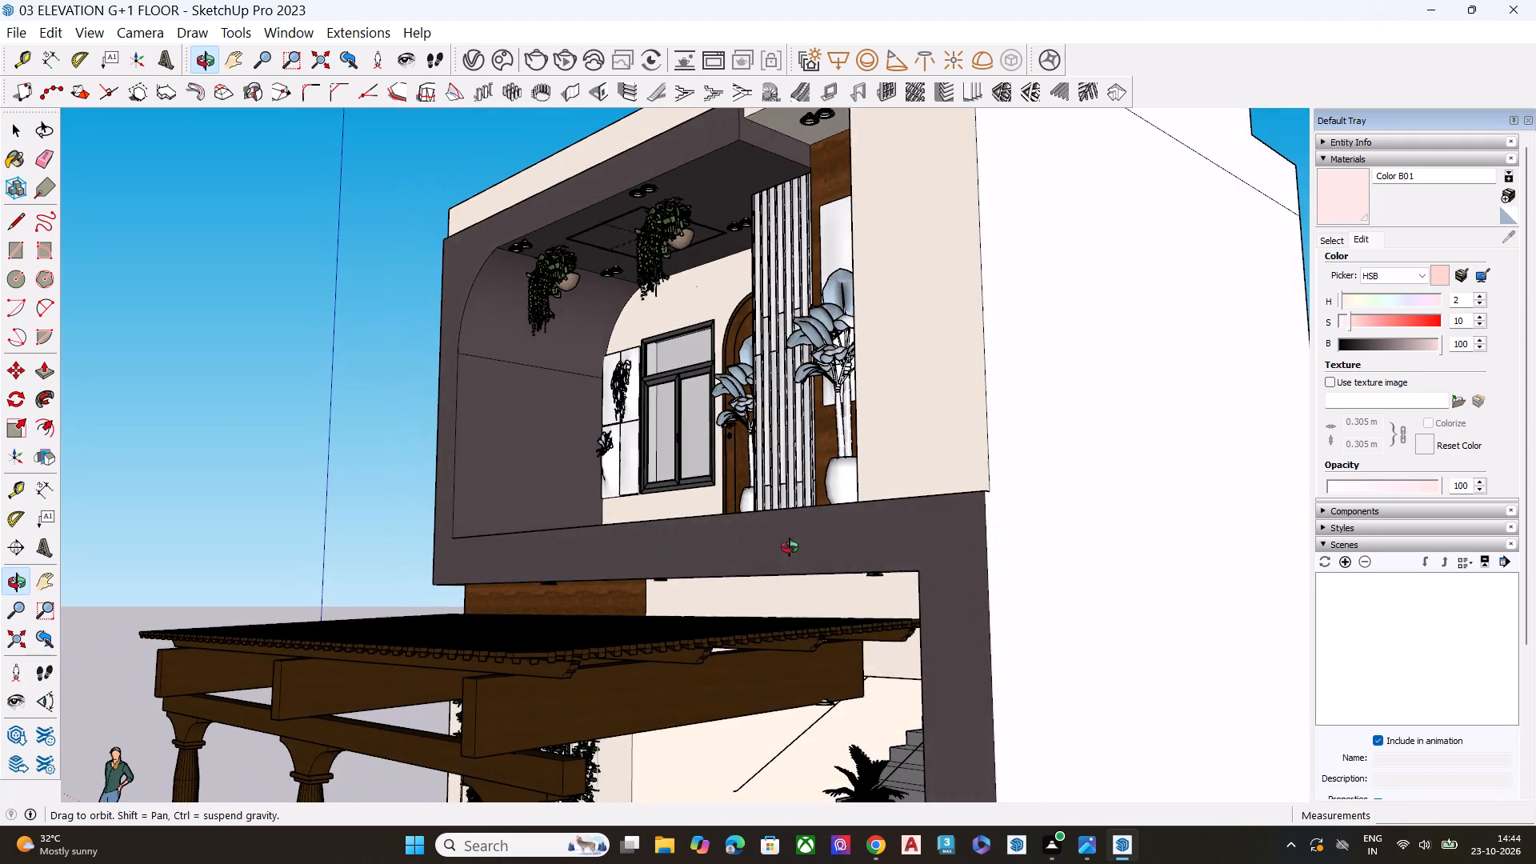
pyautogui.moveTo(790, 547); pyautogui.dragTo(758, 344, button='middle')
pyautogui.scroll(8, 777, 423)
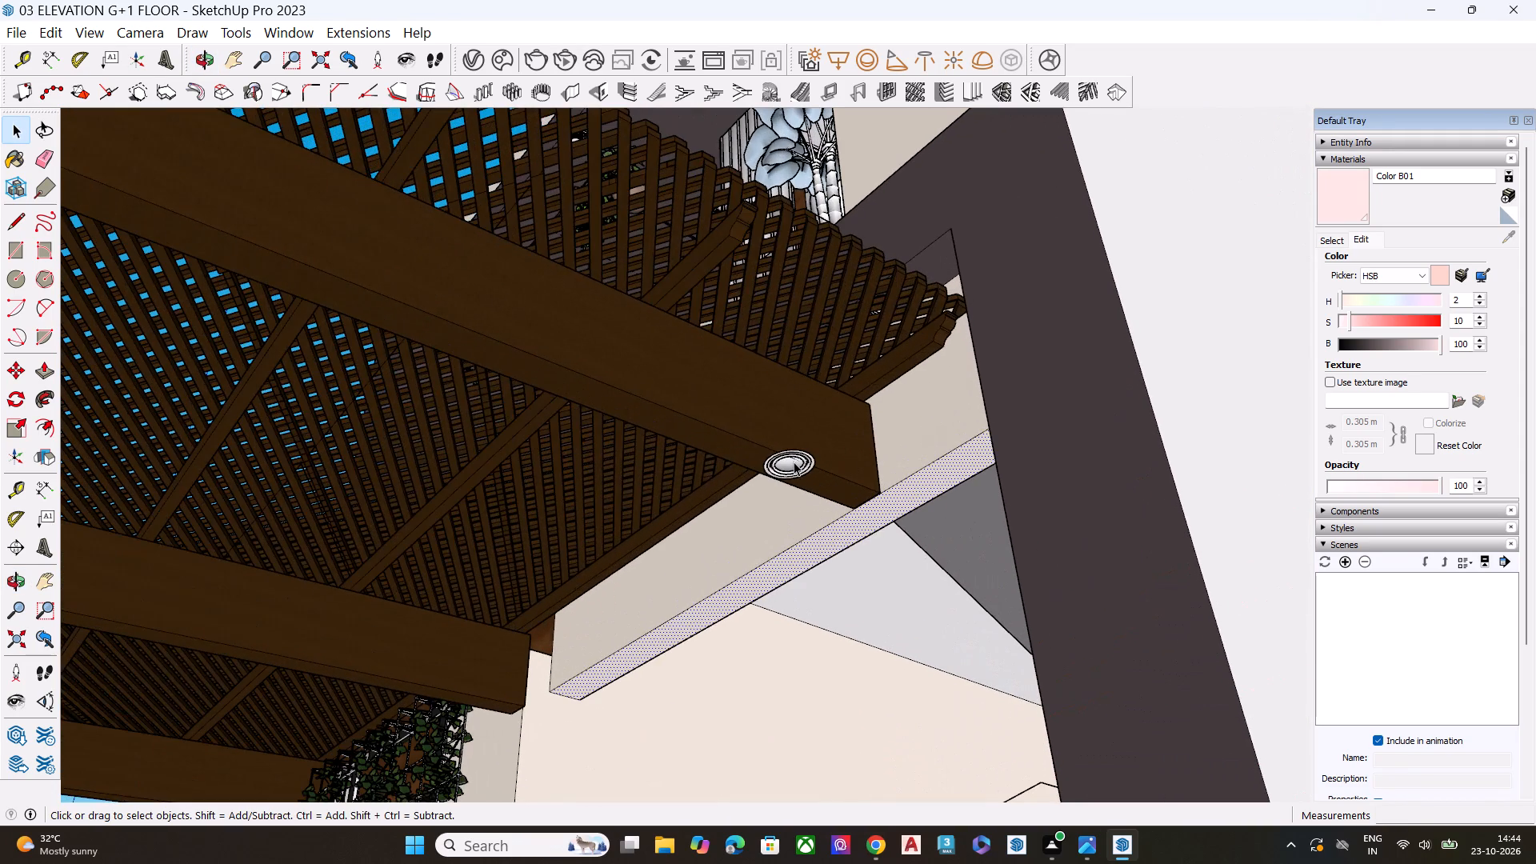
pyautogui.click(794, 462)
pyautogui.click(794, 462)
pyautogui.press('space')
pyautogui.click(799, 467)
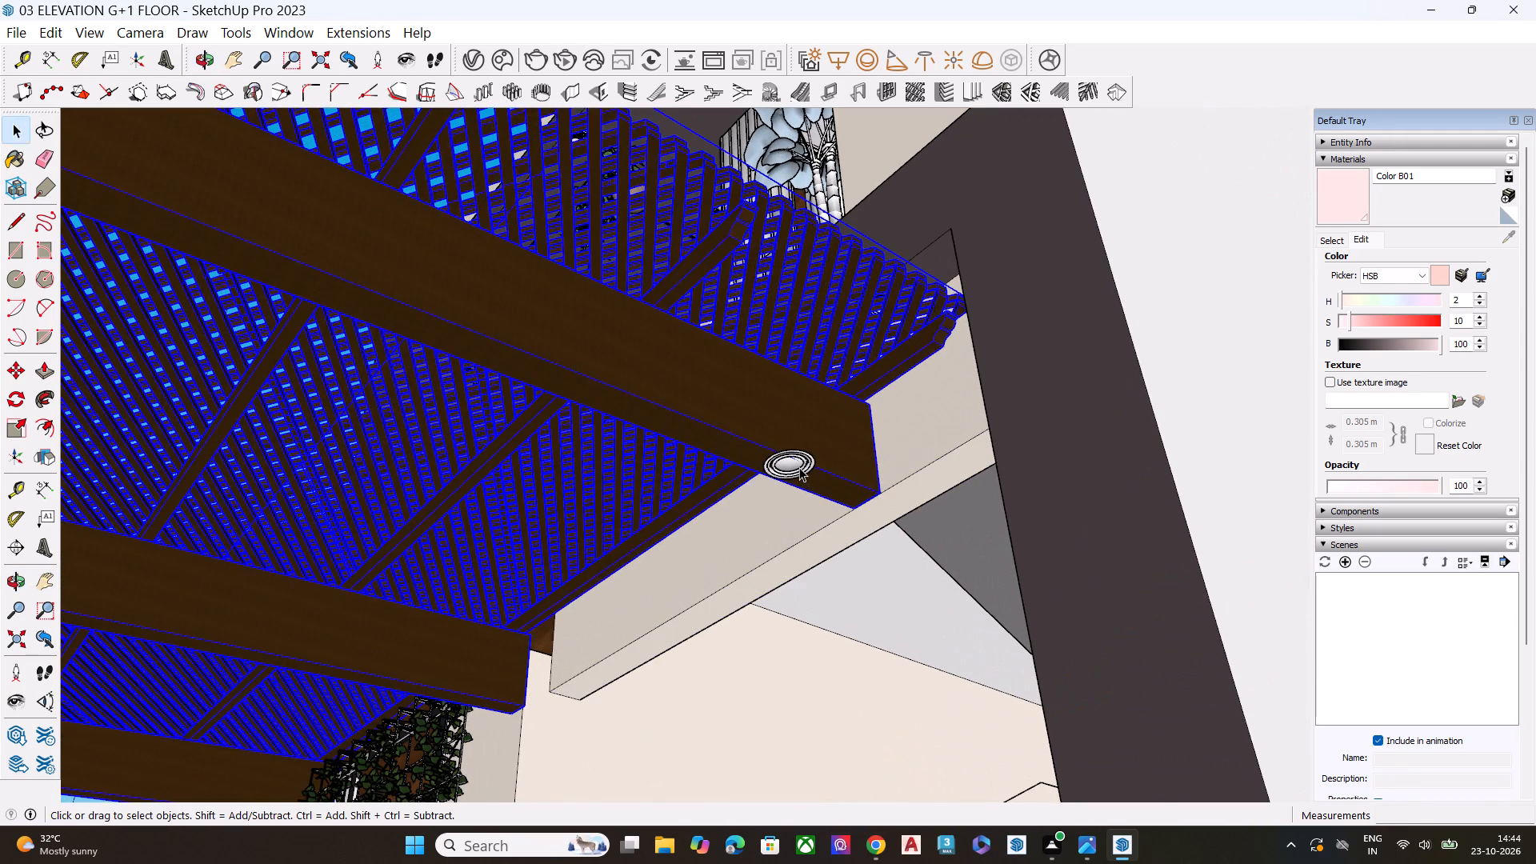
pyautogui.press('m')
pyautogui.click(823, 449)
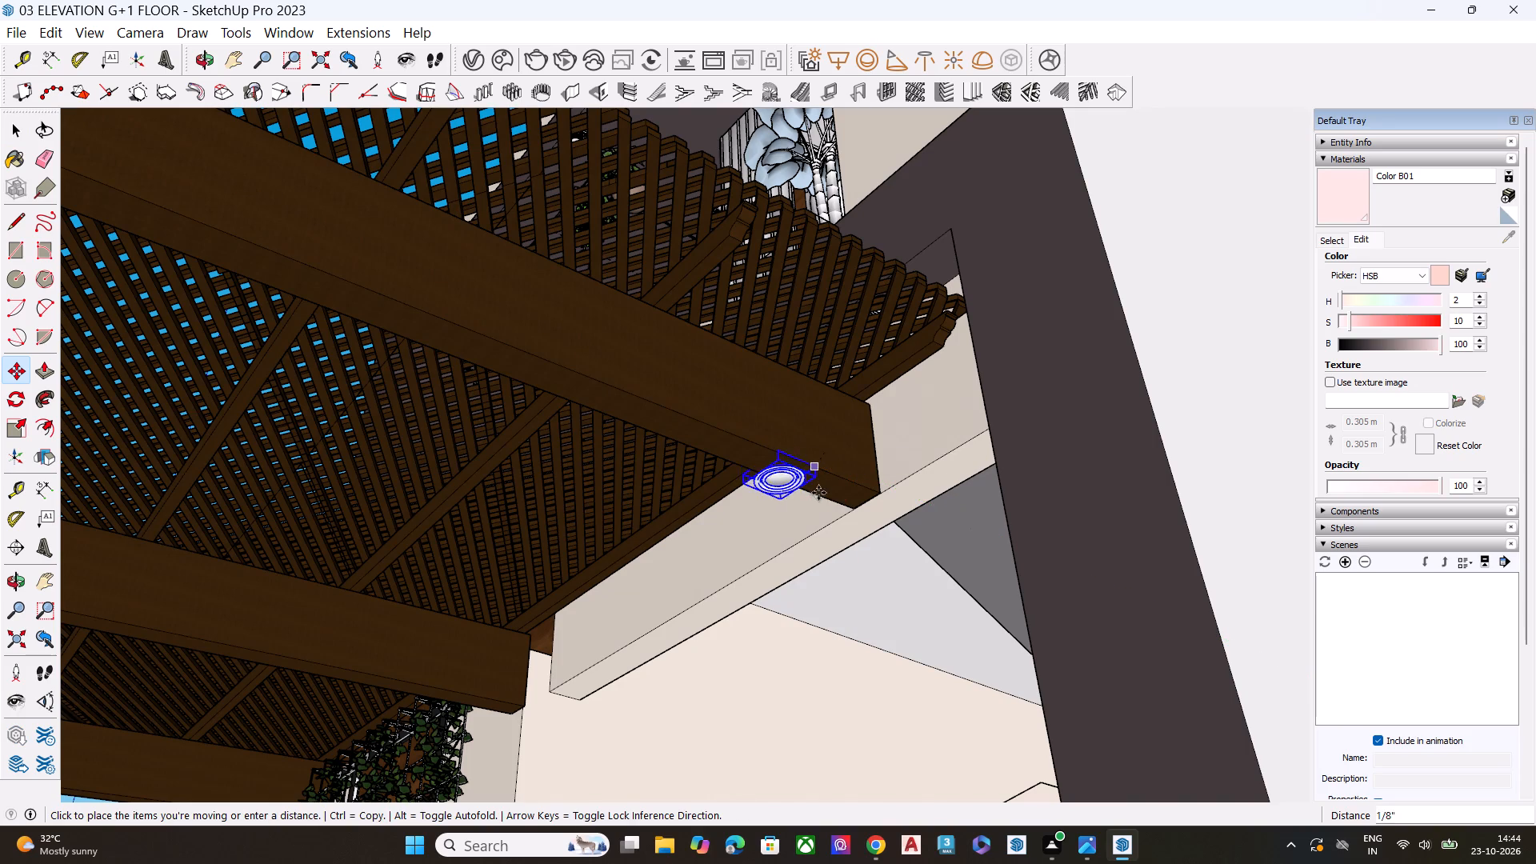
pyautogui.scroll(15, 842, 529)
pyautogui.click(856, 507)
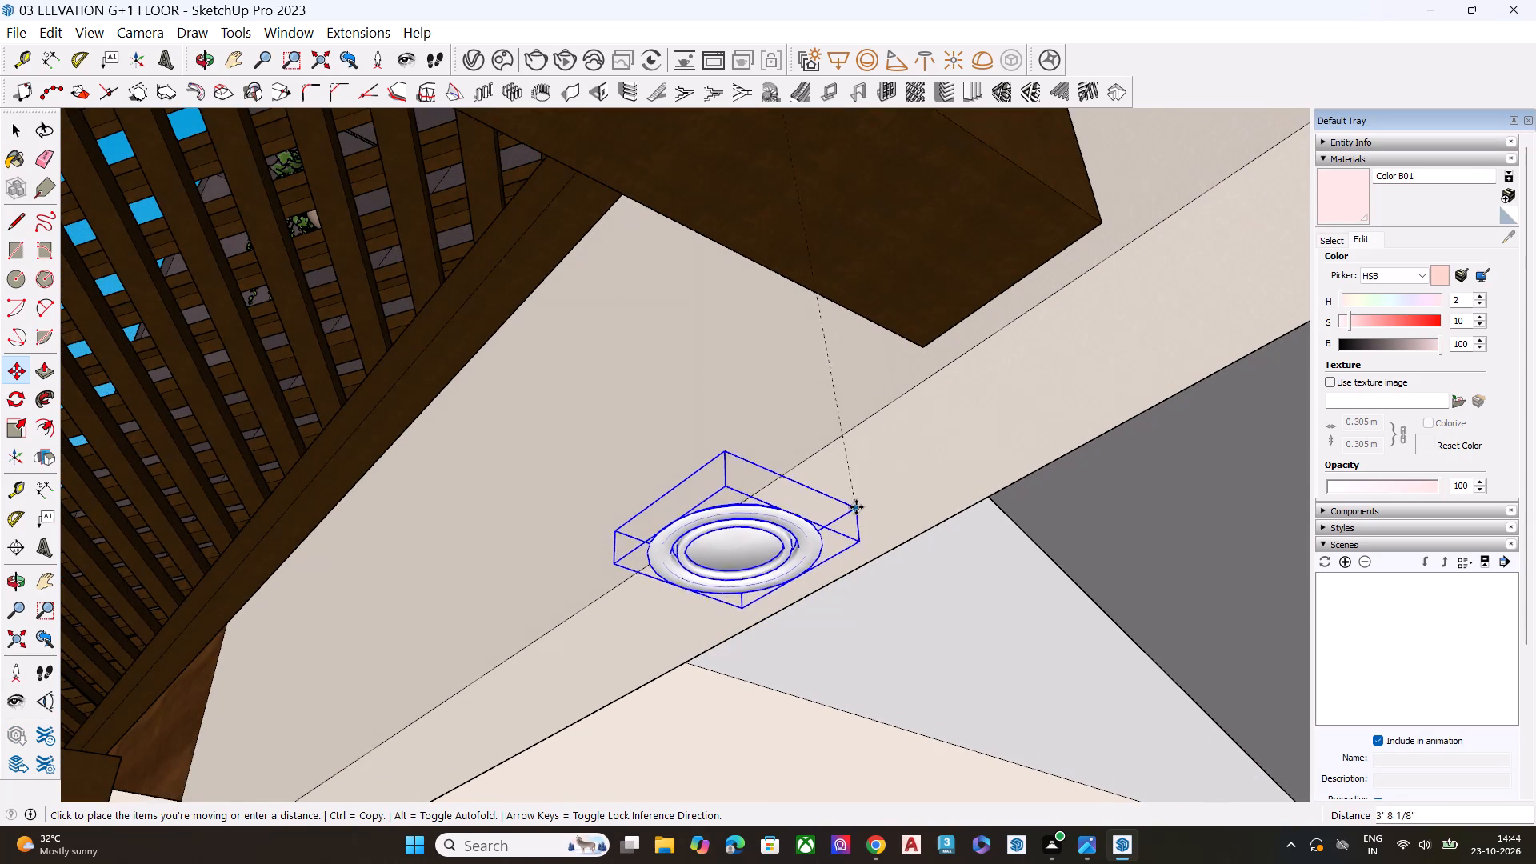
# Shift the recessed light about 4" sideways so its rear corner meets the edge of the soffit's underside above the stair opening.
pyautogui.moveTo(866, 518); pyautogui.dragTo(735, 573, button='middle')
pyautogui.click(699, 456)
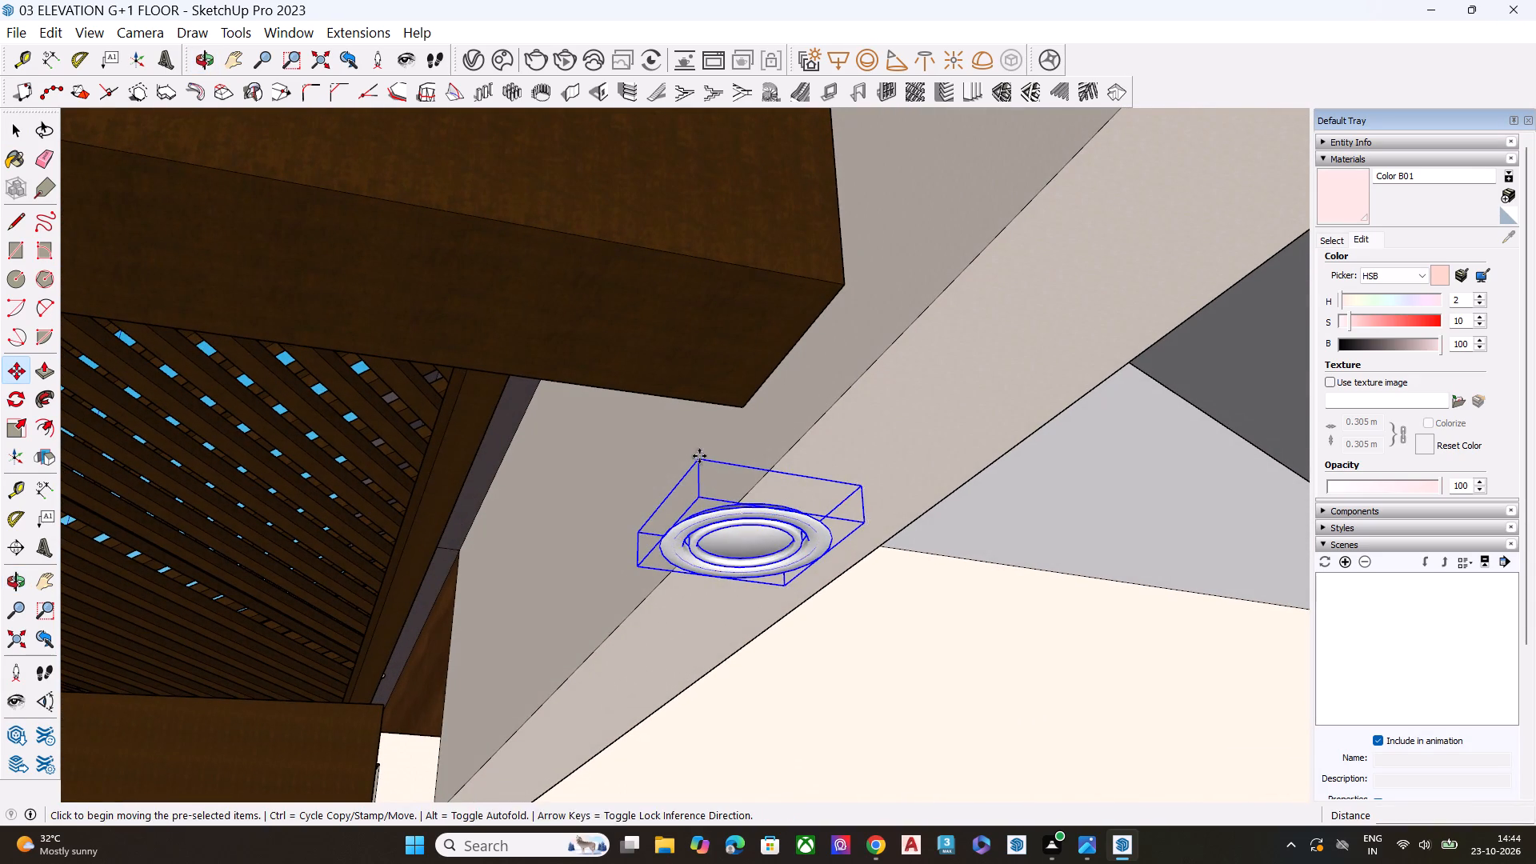
pyautogui.click(765, 473)
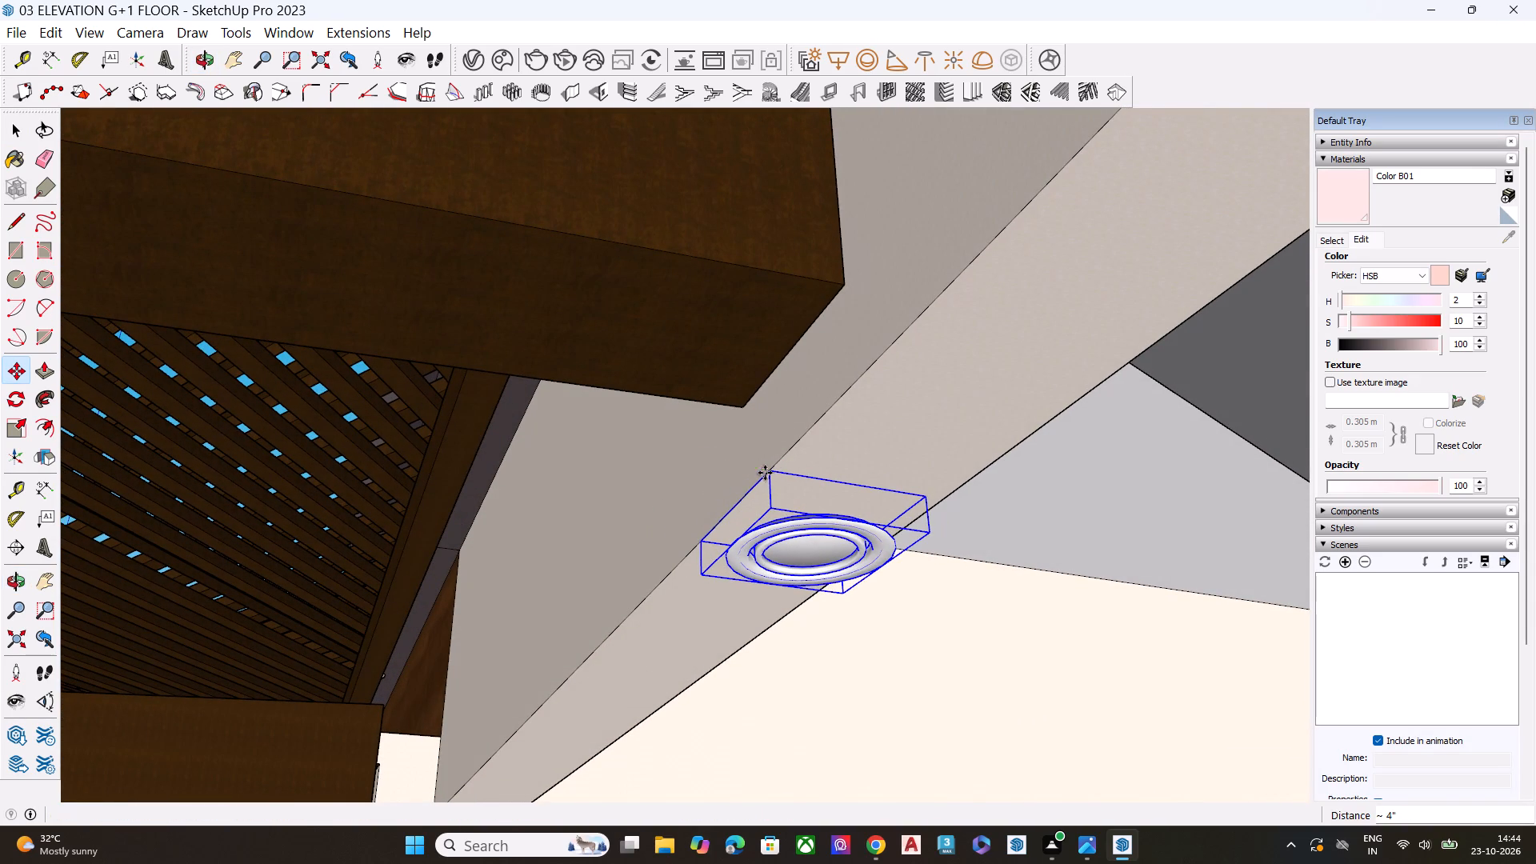
# Scale the recessed light vertically on the blue axis by about 1.65, stretching it downward below the soffit.
pyautogui.scroll(-4, 802, 492)
pyautogui.press('s')
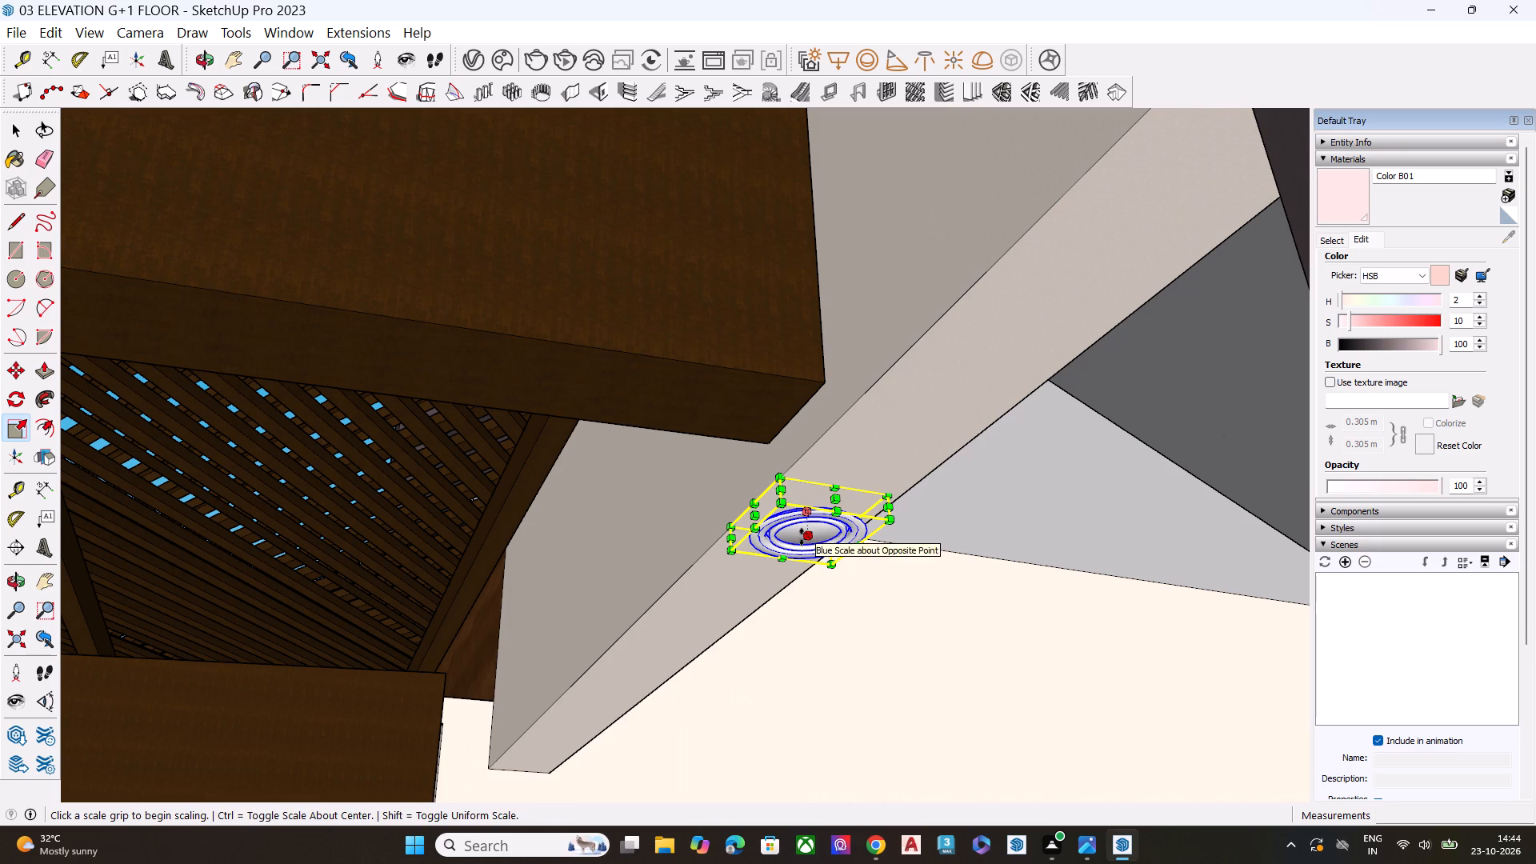
pyautogui.moveTo(802, 537); pyautogui.dragTo(800, 554)
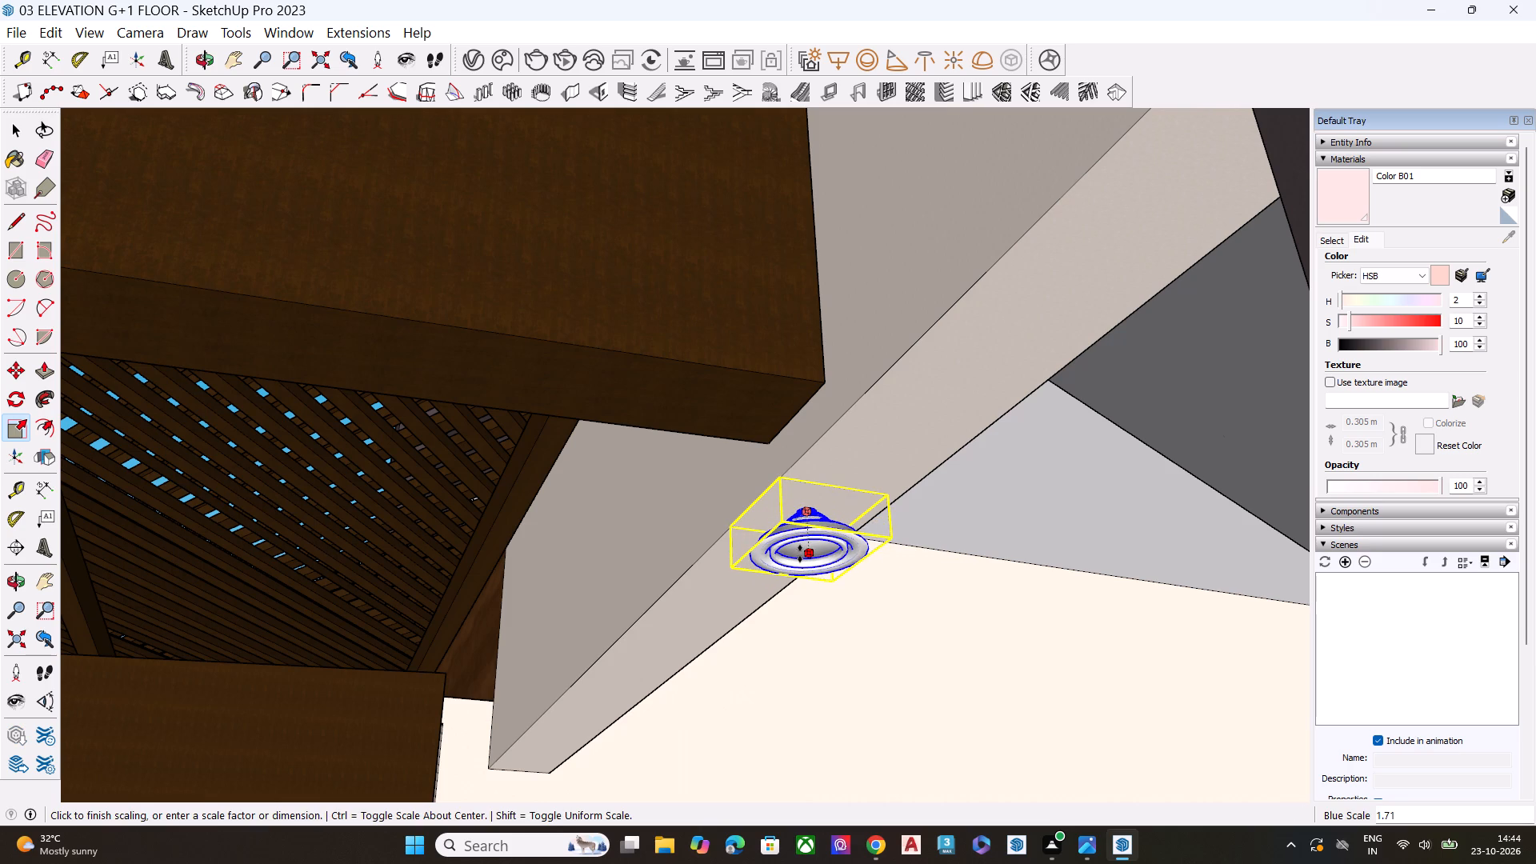
pyautogui.moveTo(800, 554); pyautogui.dragTo(804, 552)
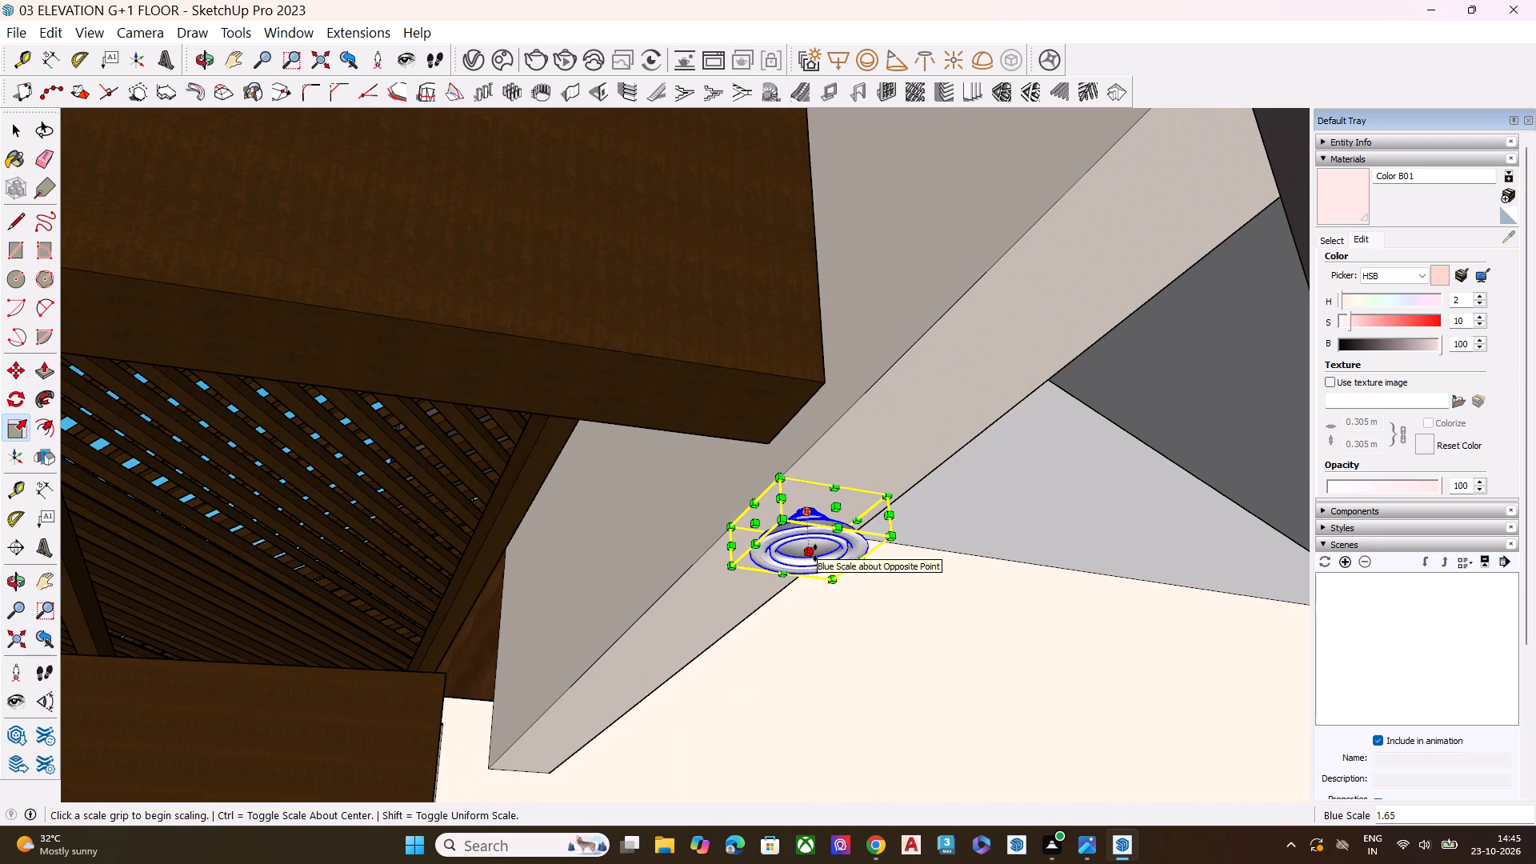
pyautogui.click(807, 551)
pyautogui.press('space')
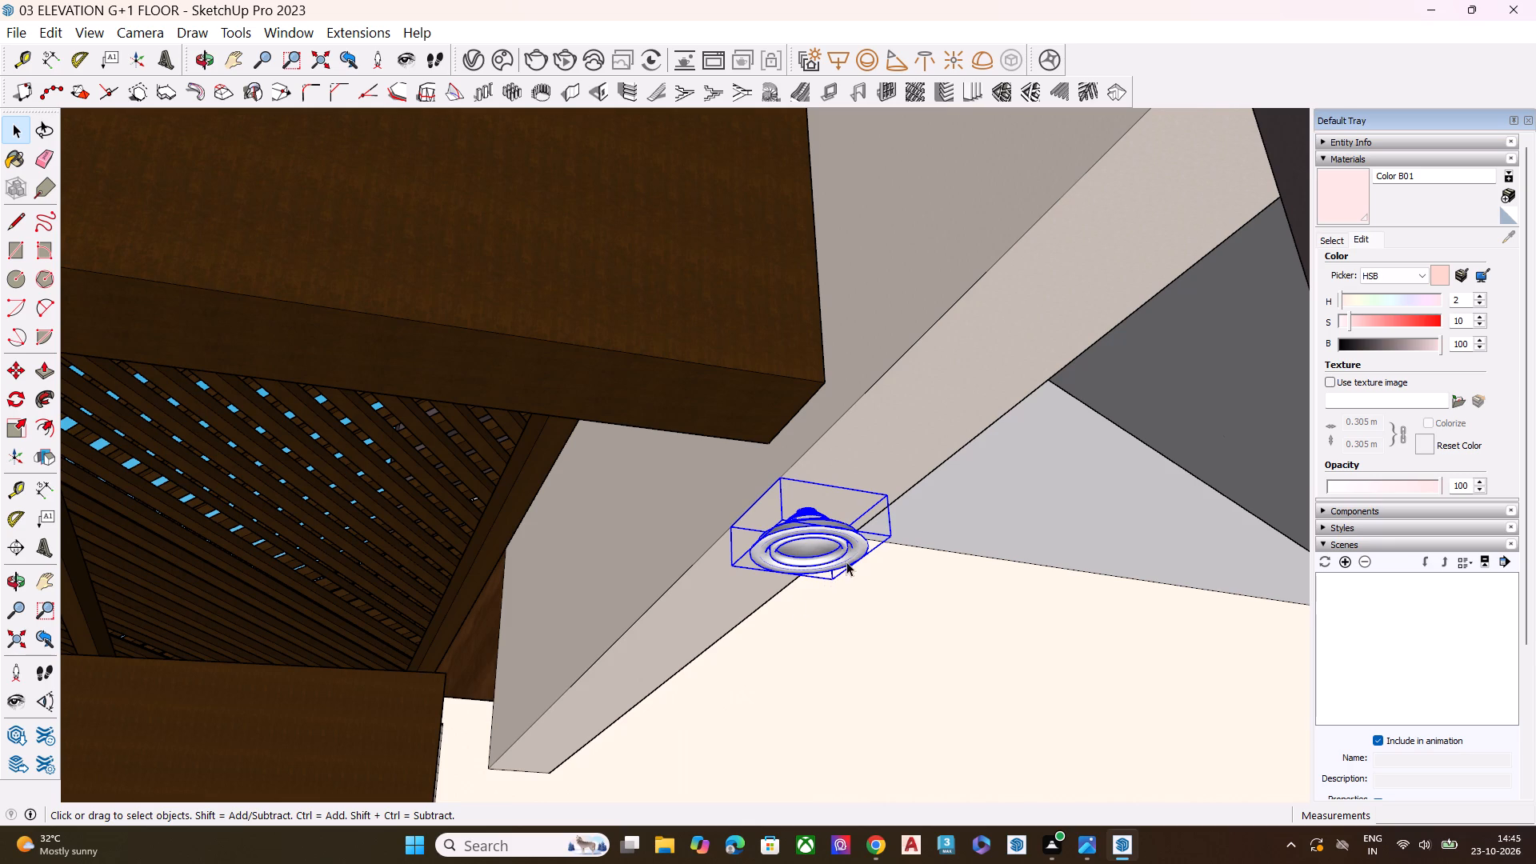
# Deselect the light and examine the pergola, soffit and whole front elevation from below, from the side and from the front.
pyautogui.scroll(-8, 845, 436)
pyautogui.scroll(-3, 782, 422)
pyautogui.scroll(1, 790, 432)
pyautogui.scroll(-13, 797, 441)
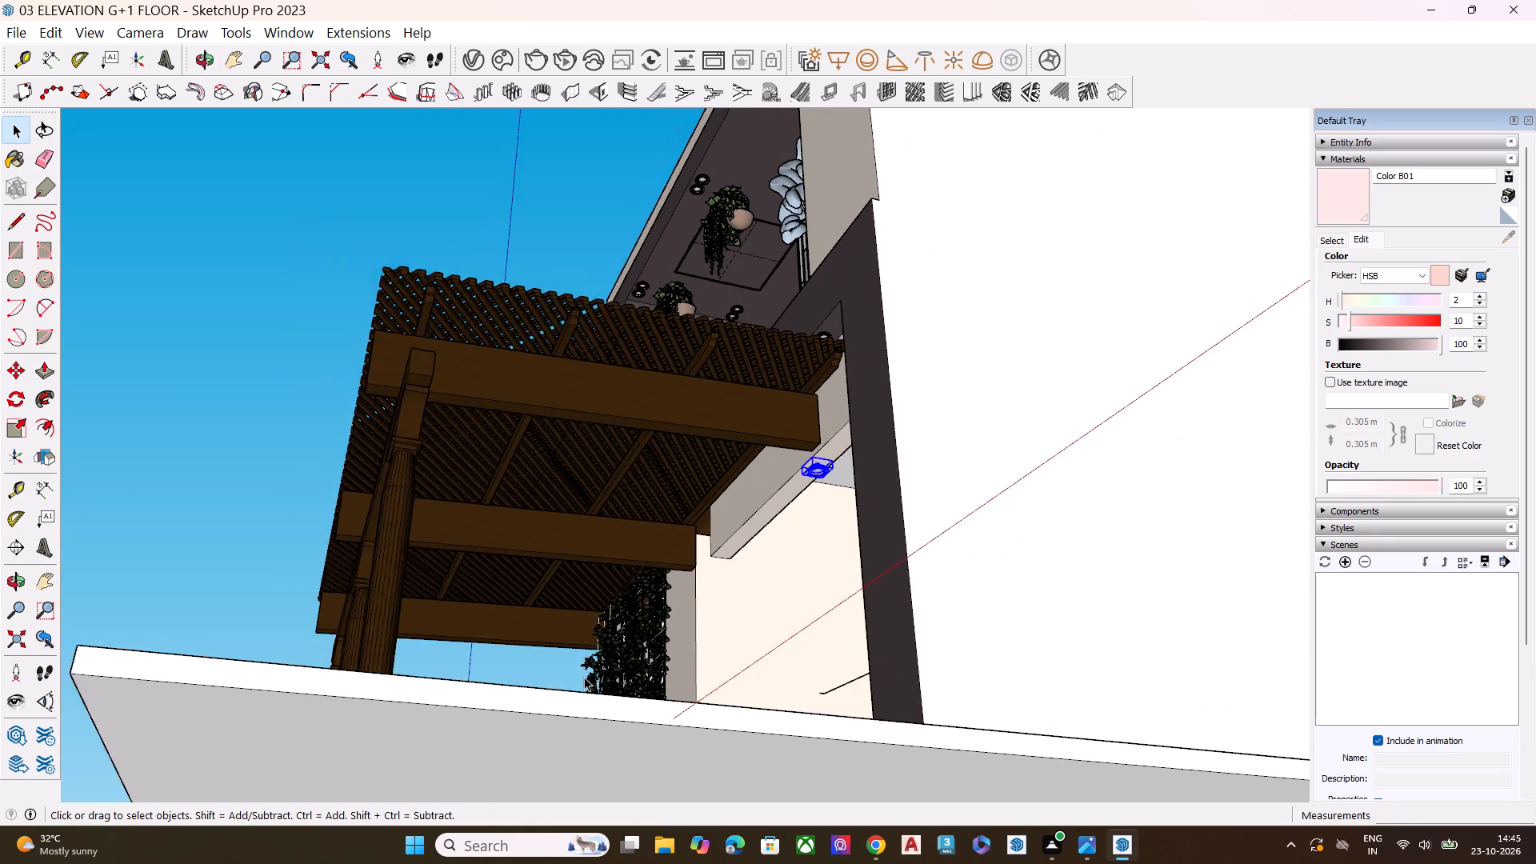
pyautogui.moveTo(602, 636); pyautogui.dragTo(614, 732, button='middle')
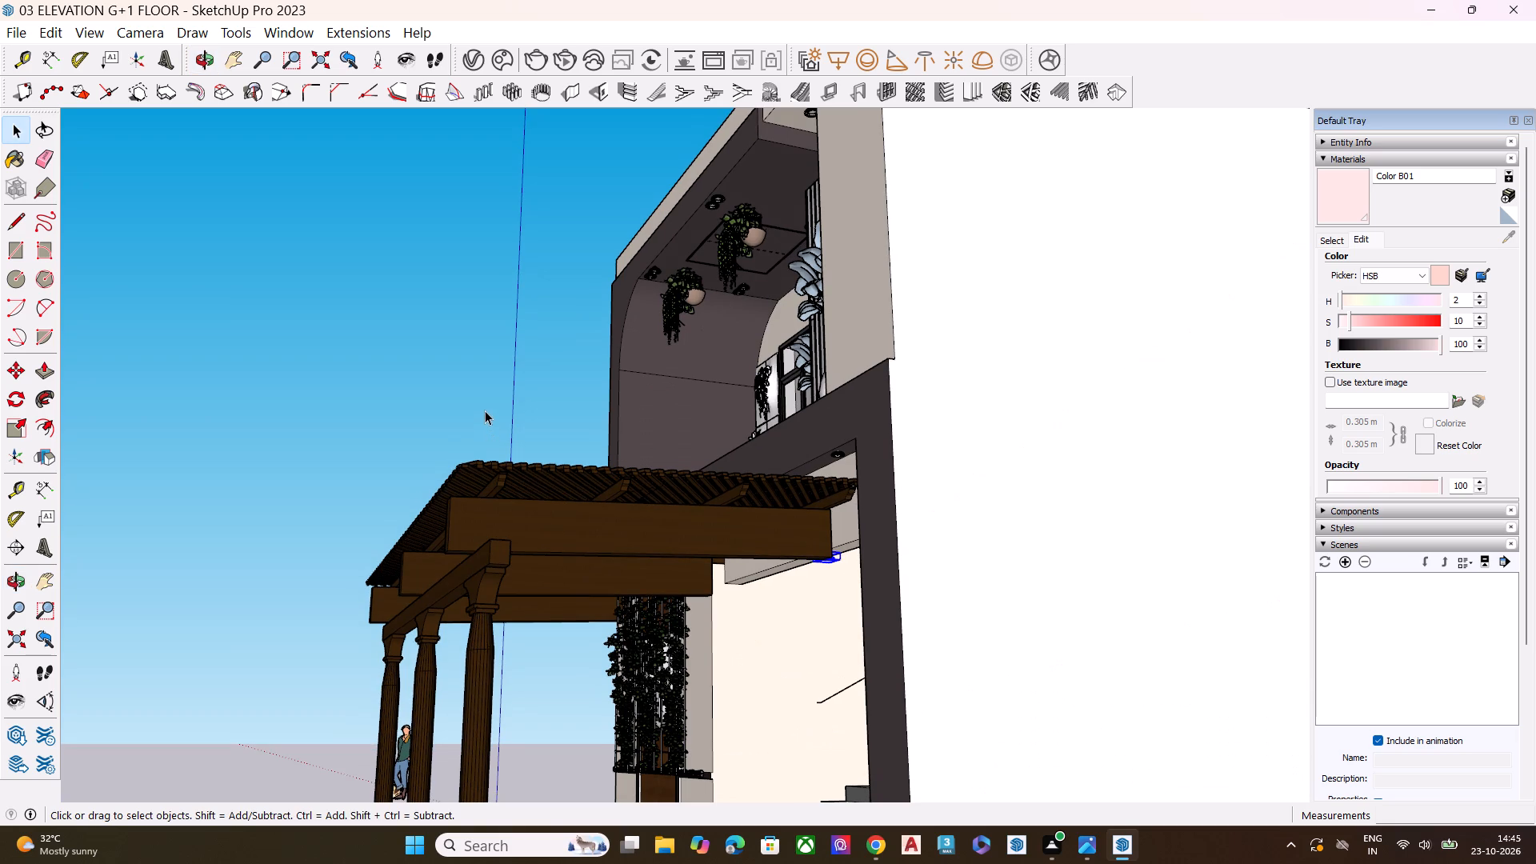
pyautogui.click(485, 410)
pyautogui.scroll(-5, 540, 389)
pyautogui.moveTo(696, 541); pyautogui.dragTo(900, 611, button='middle')
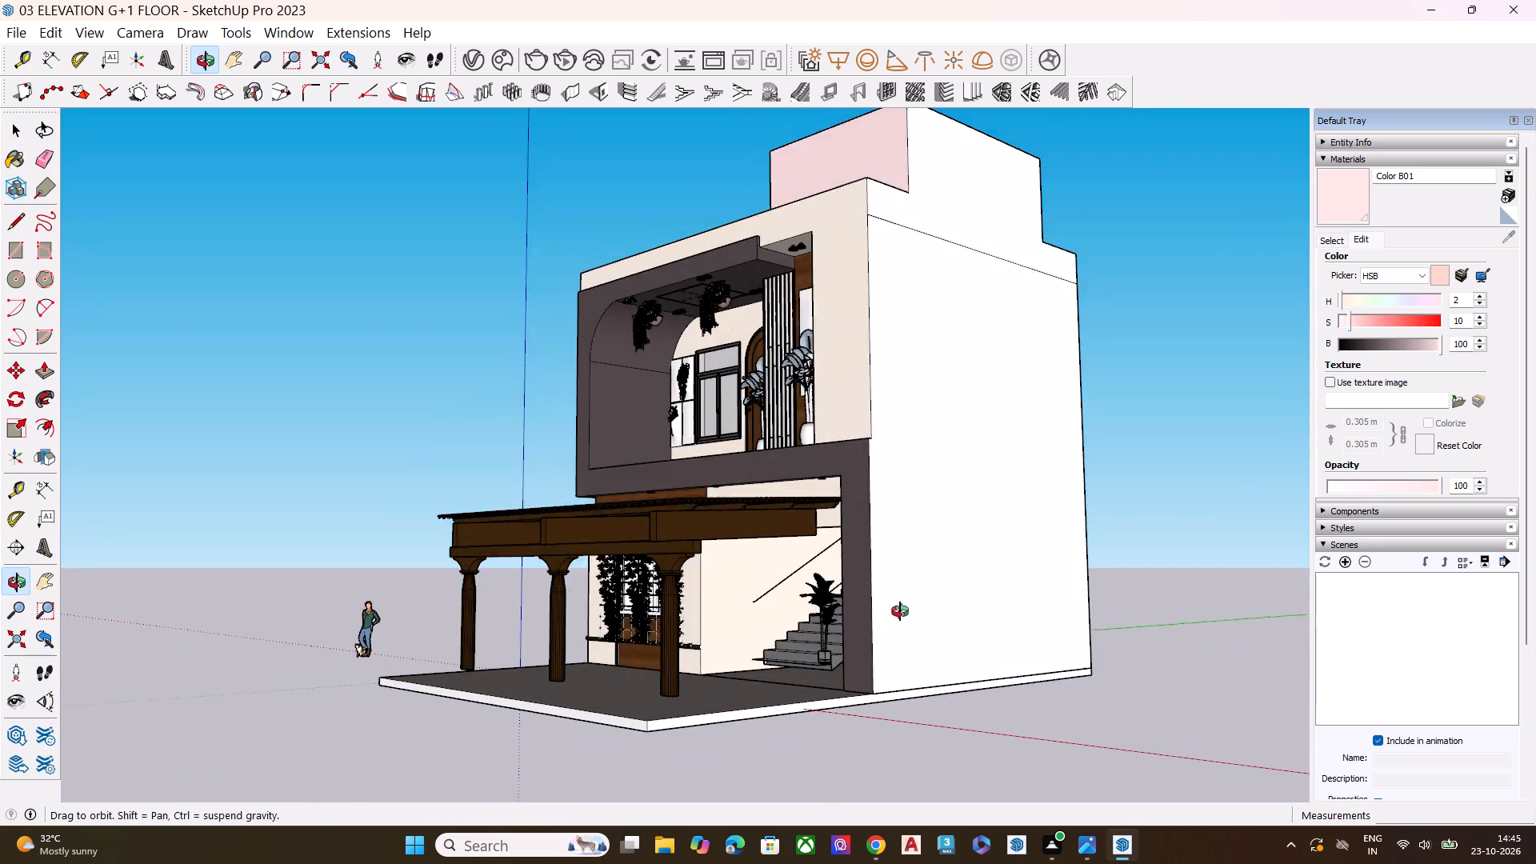
pyautogui.moveTo(900, 611); pyautogui.dragTo(1030, 624, button='middle')
pyautogui.moveTo(818, 601); pyautogui.dragTo(866, 531, button='middle')
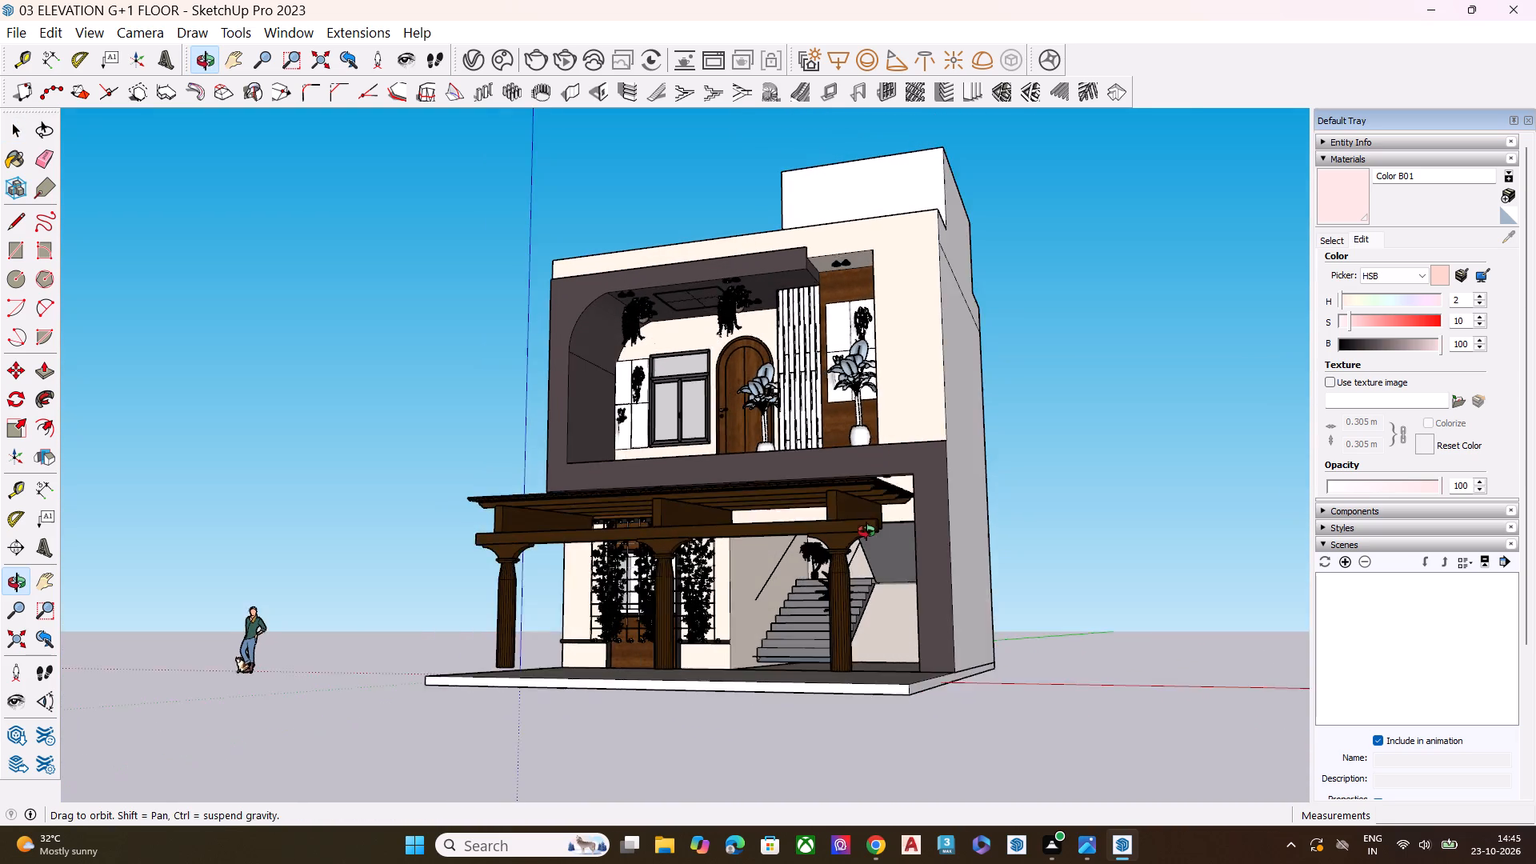
pyautogui.moveTo(866, 531); pyautogui.dragTo(1086, 607, button='middle')
pyautogui.scroll(4, 1022, 523)
pyautogui.scroll(-3, 877, 500)
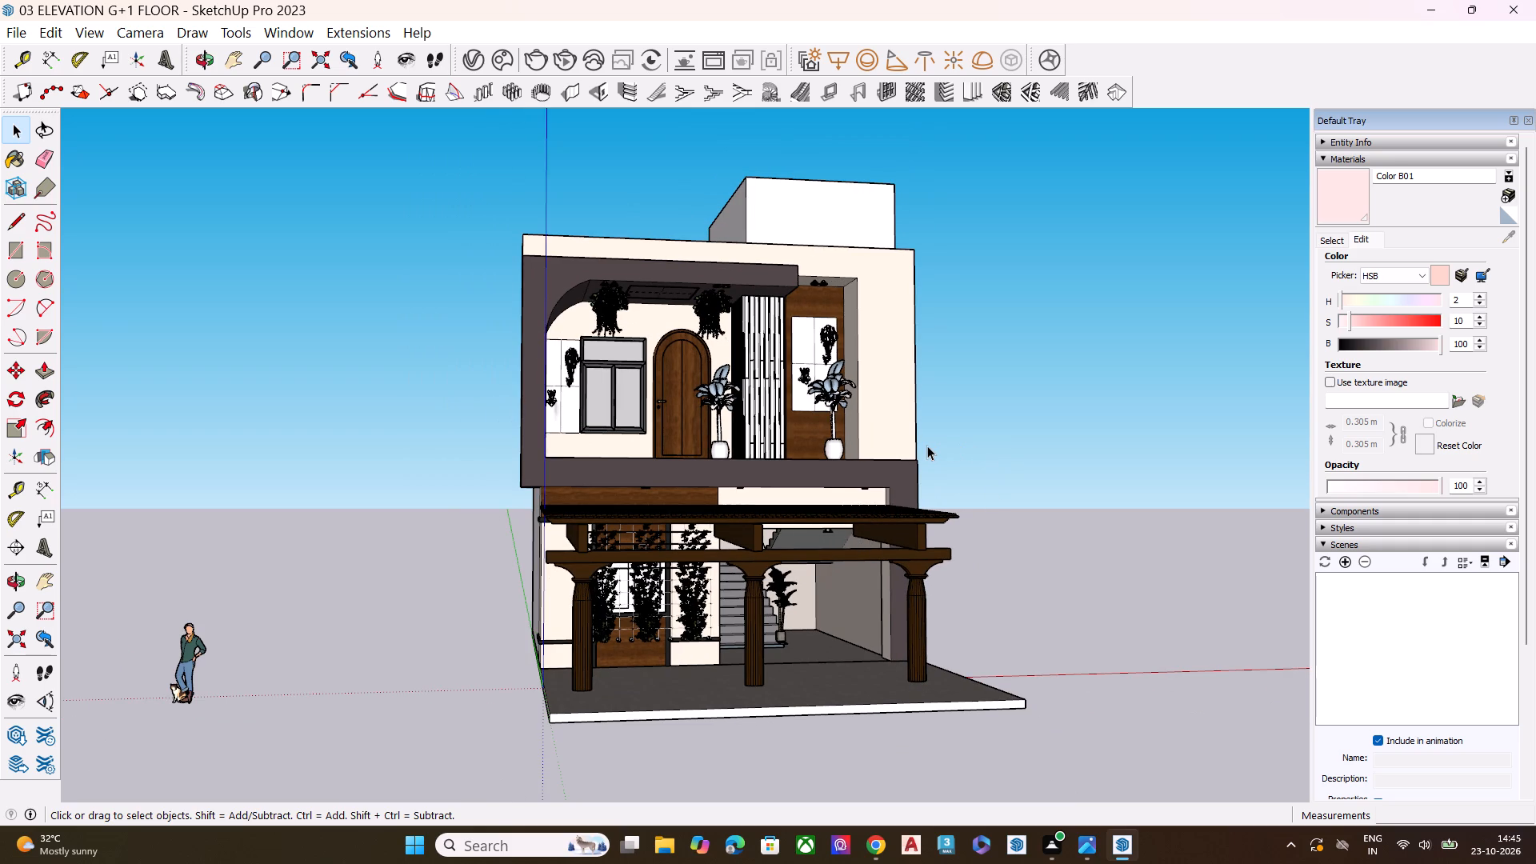
# Import the glass railing model My+Glass_Railing.skp from the Downloads folder.
pyautogui.click(0, 23)
pyautogui.click(18, 34)
pyautogui.click(10, 35)
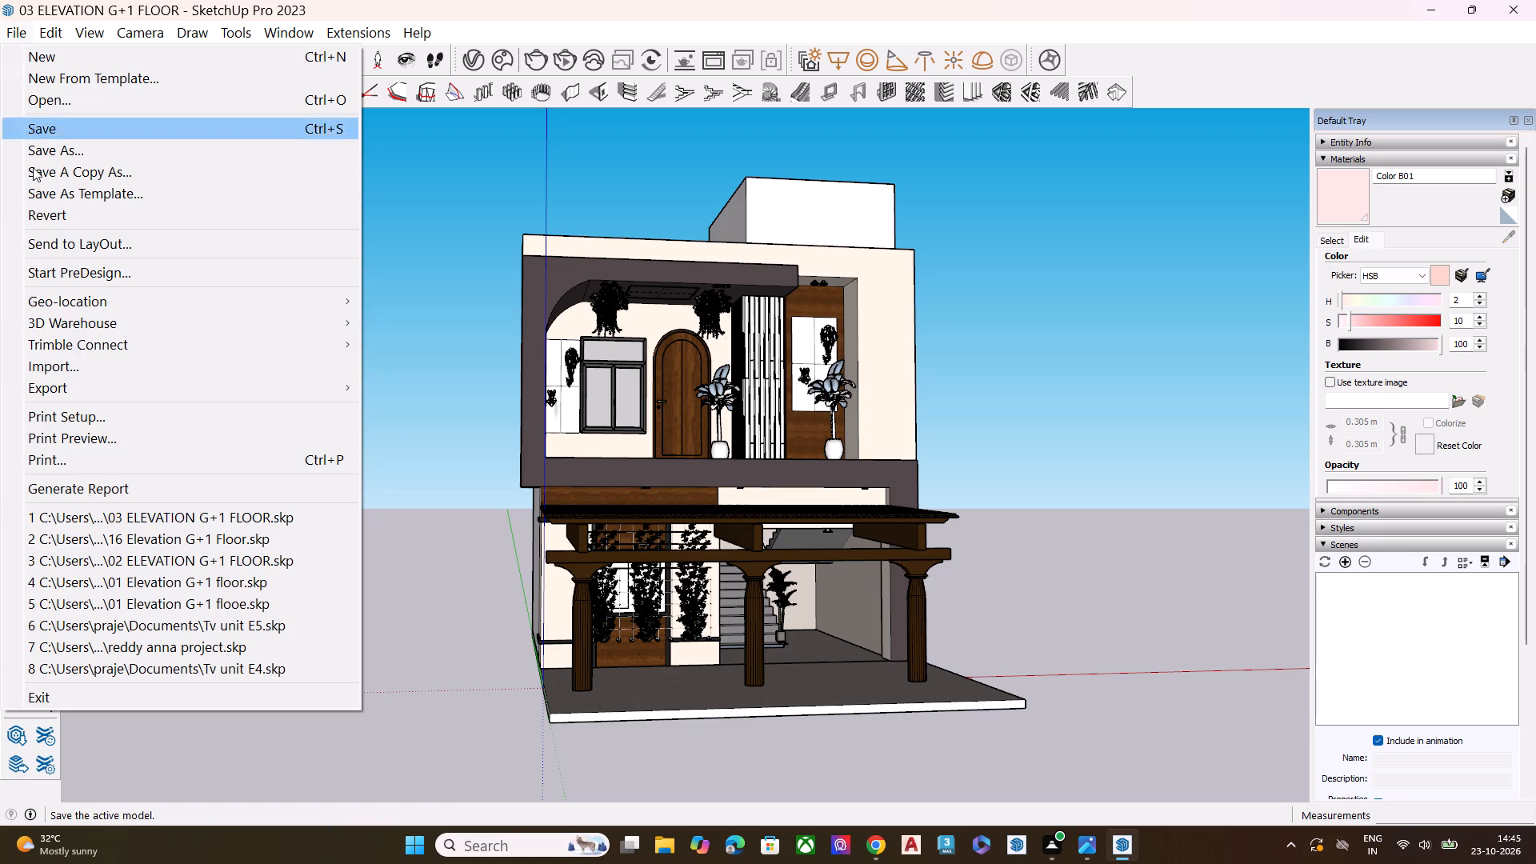
pyautogui.click(59, 360)
pyautogui.scroll(-2, 578, 426)
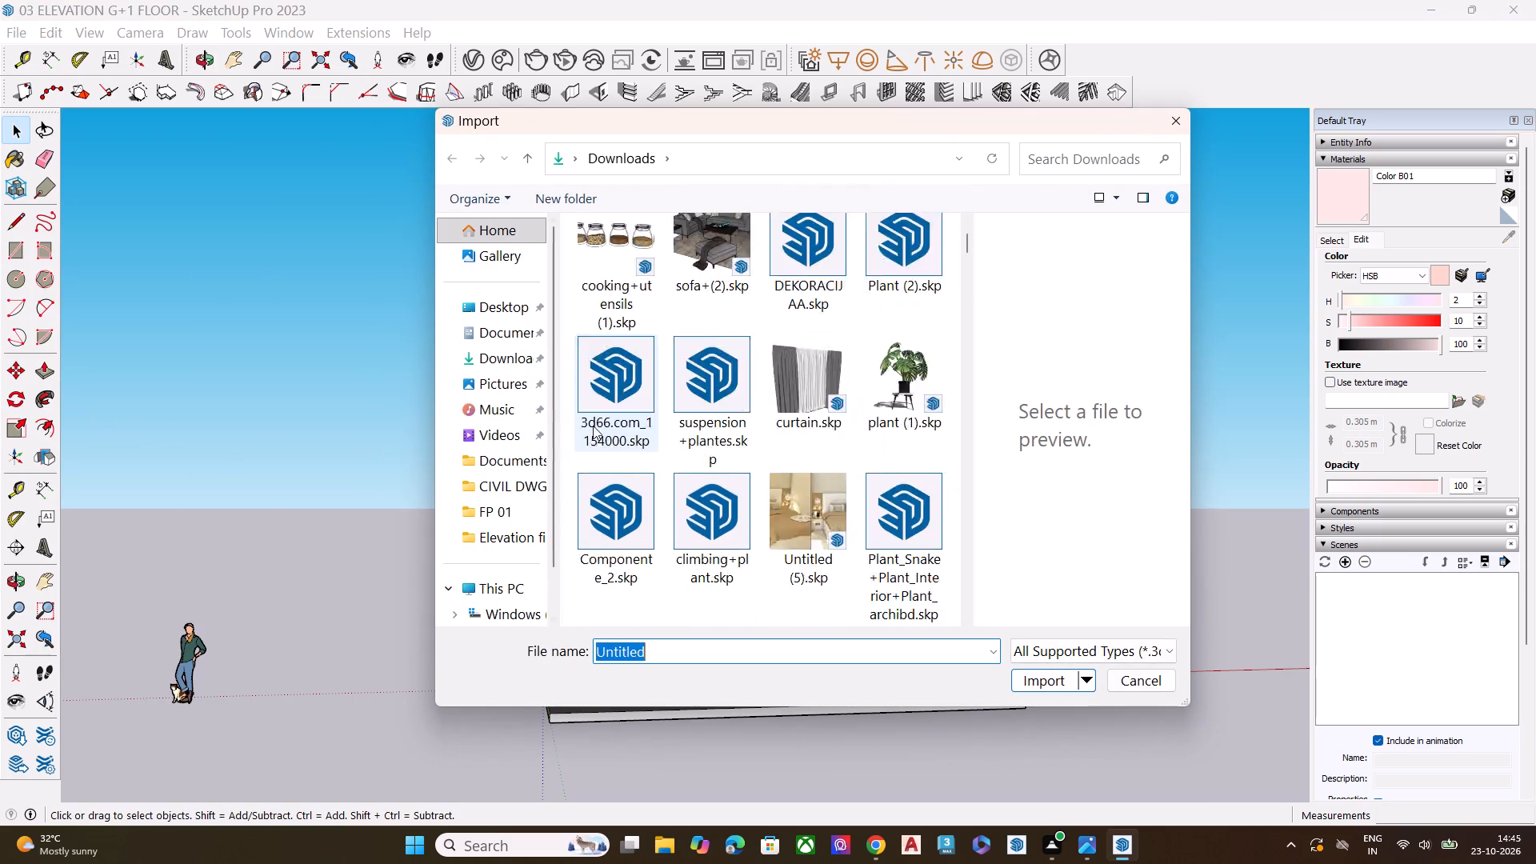
pyautogui.scroll(-10, 593, 426)
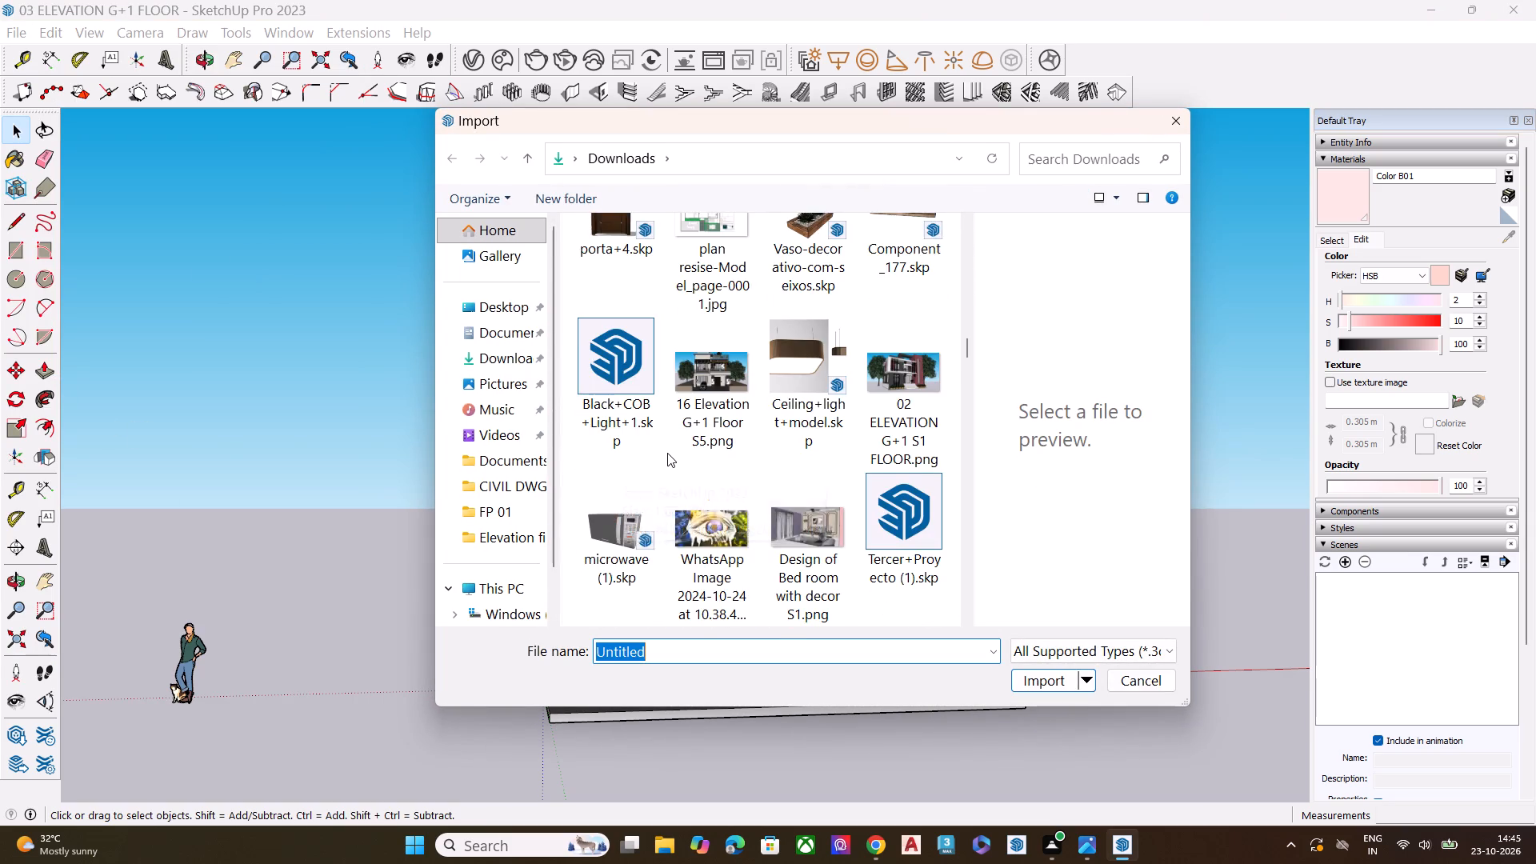
pyautogui.scroll(-7, 667, 453)
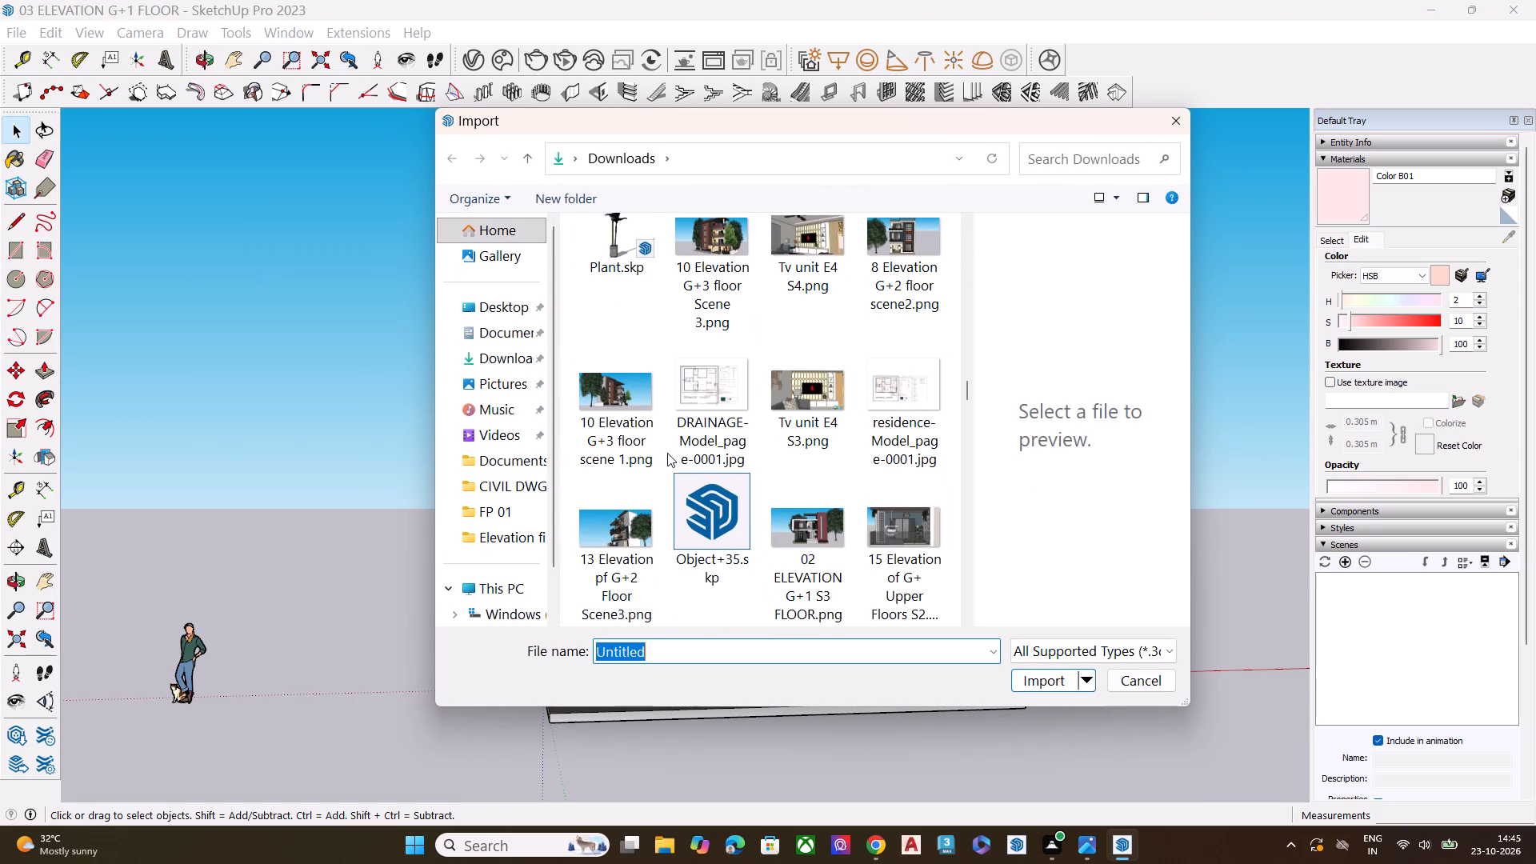
pyautogui.scroll(-5, 667, 453)
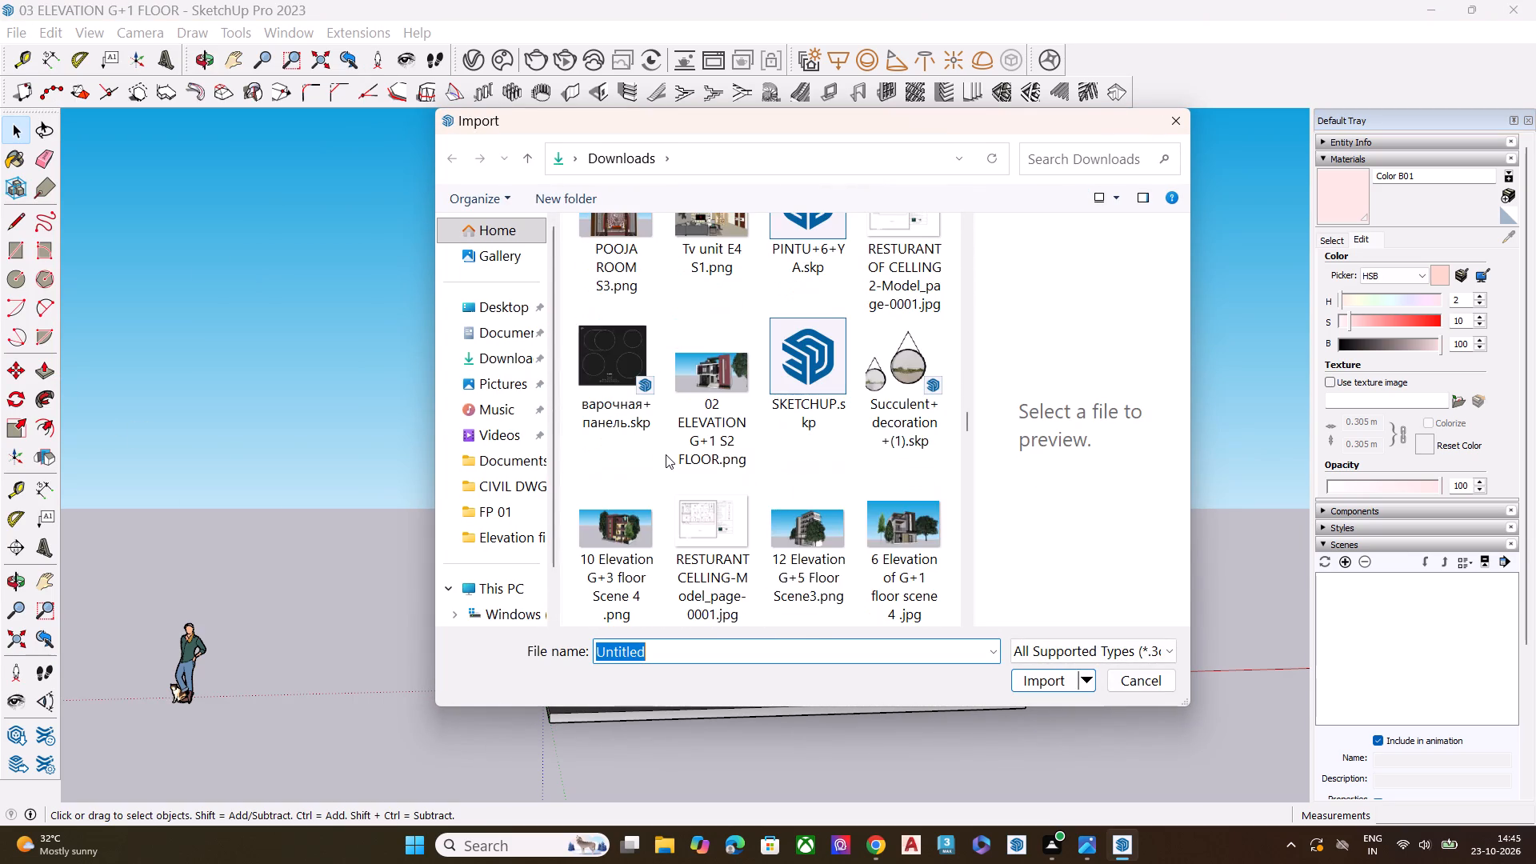
pyautogui.scroll(-5, 666, 454)
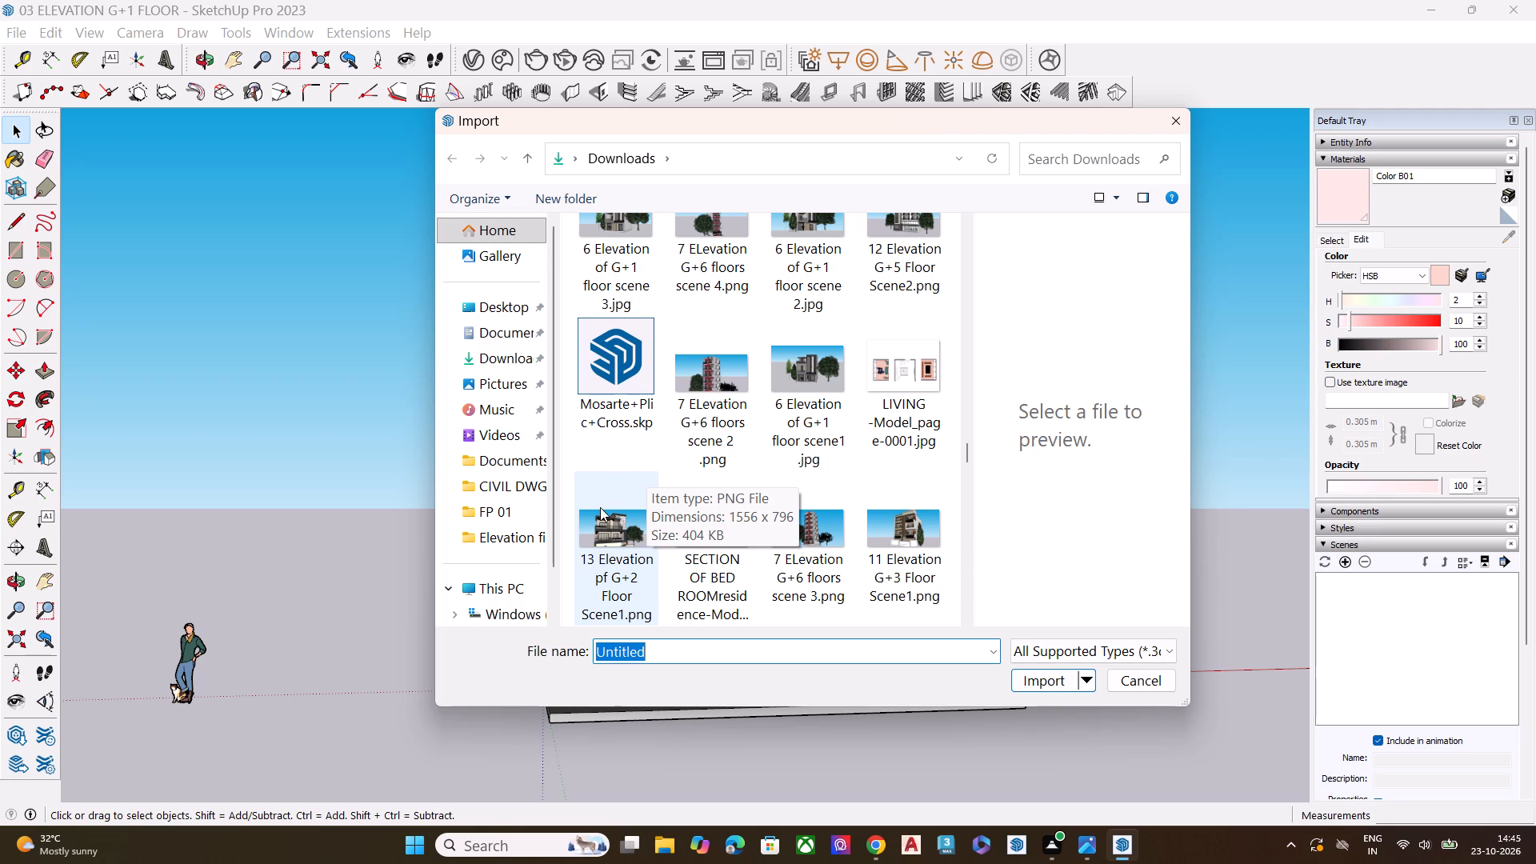
pyautogui.scroll(-3, 653, 476)
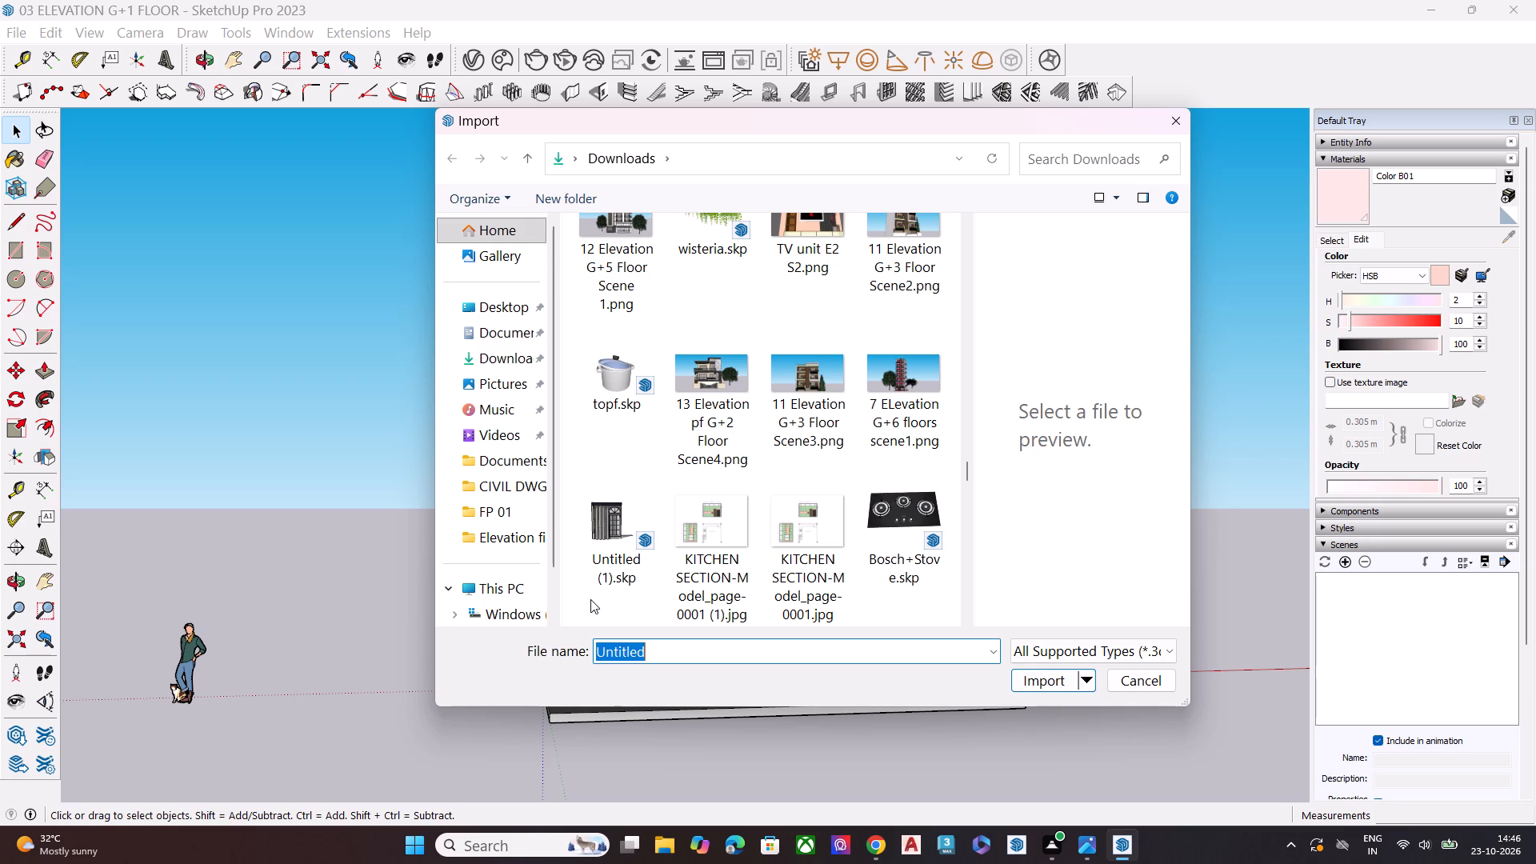
pyautogui.scroll(-3, 762, 393)
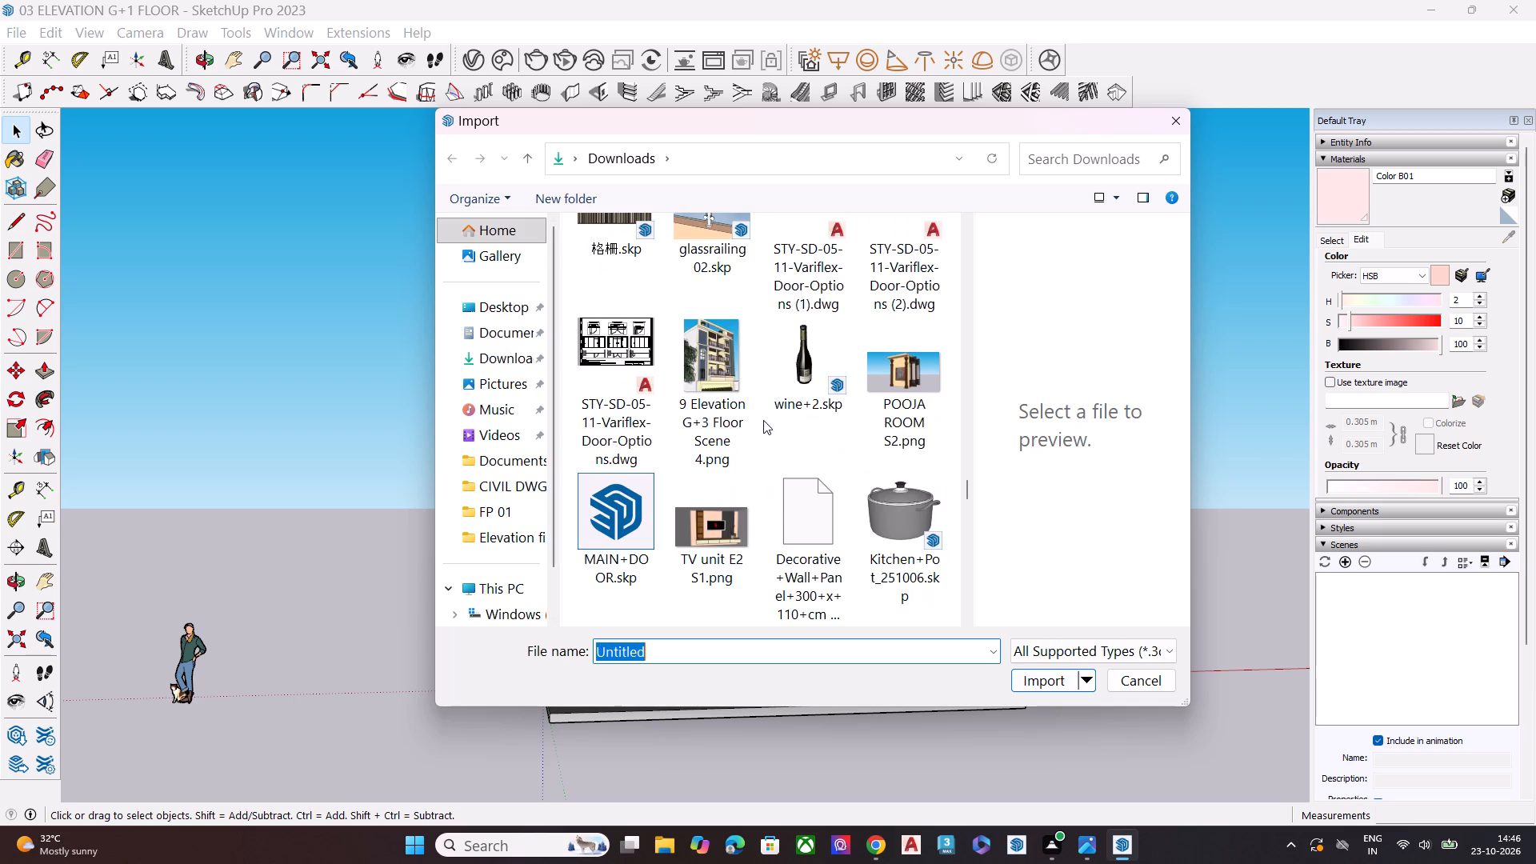
pyautogui.scroll(-10, 751, 440)
pyautogui.scroll(-3, 692, 466)
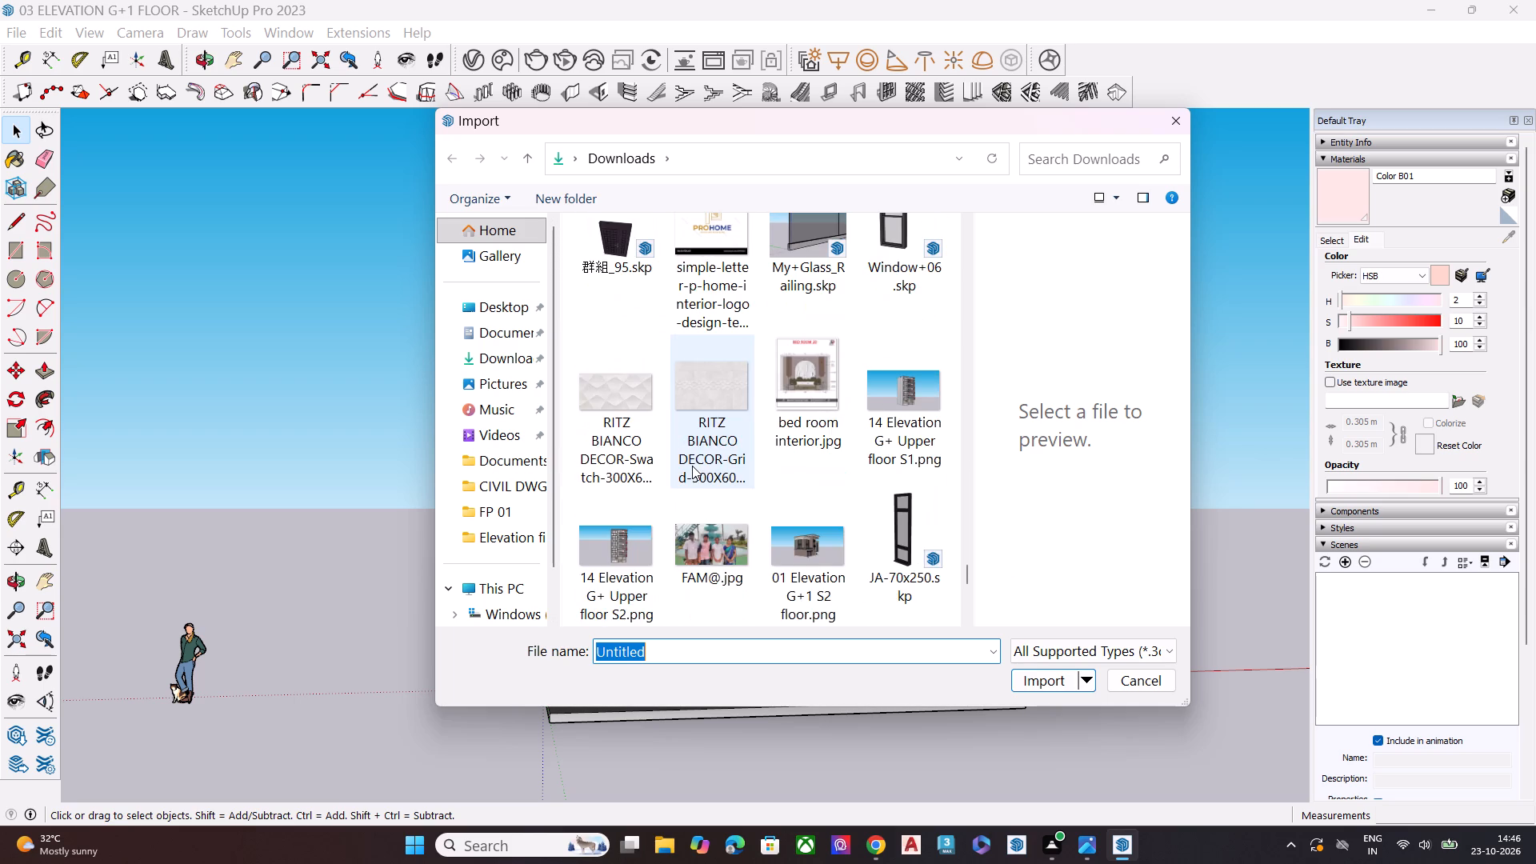
pyautogui.scroll(2, 701, 457)
pyautogui.click(803, 403)
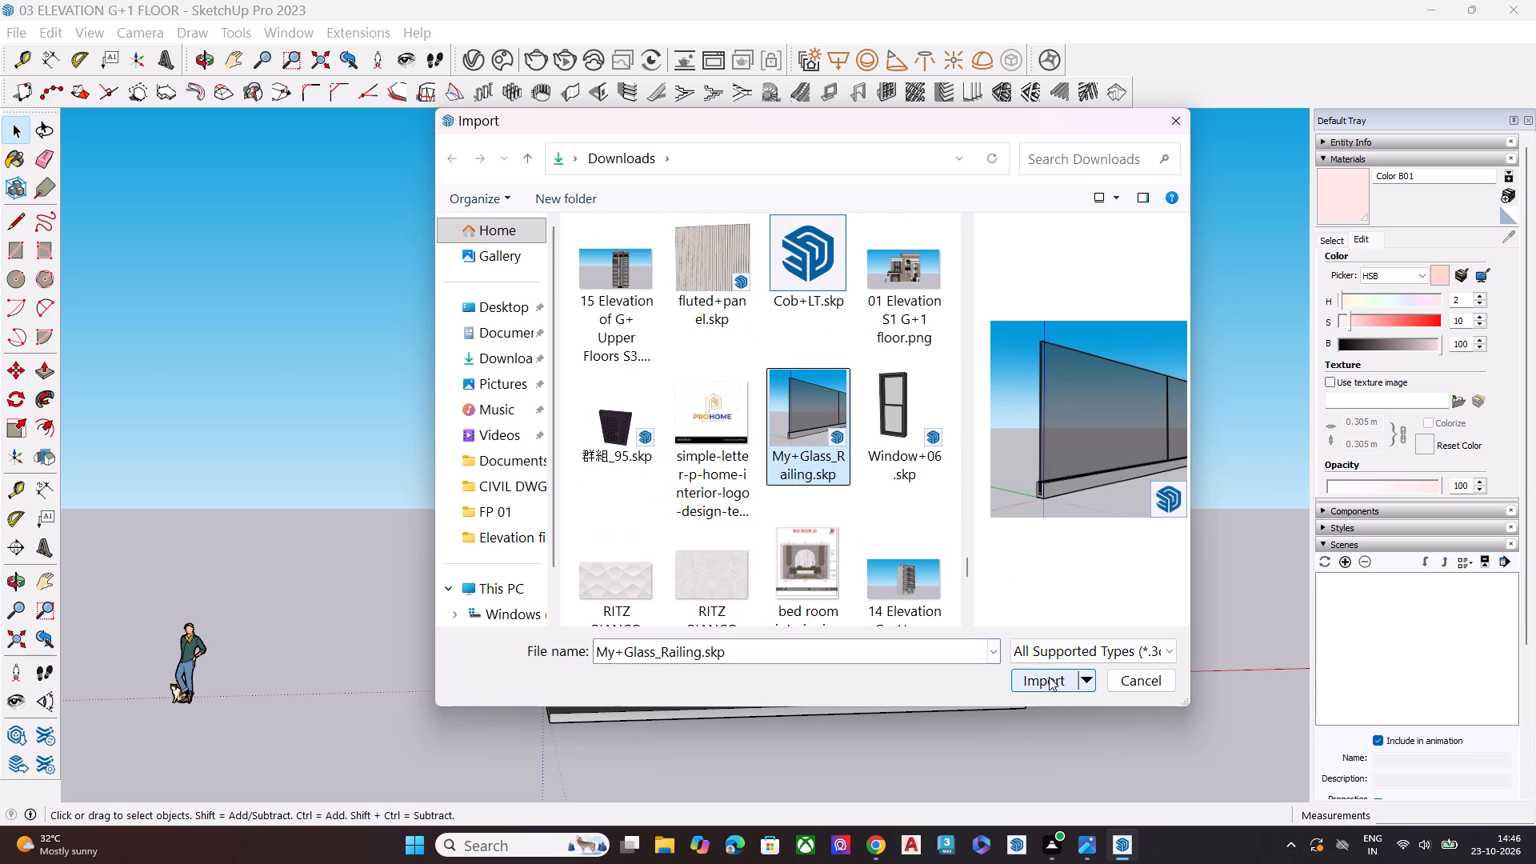
pyautogui.click(1049, 675)
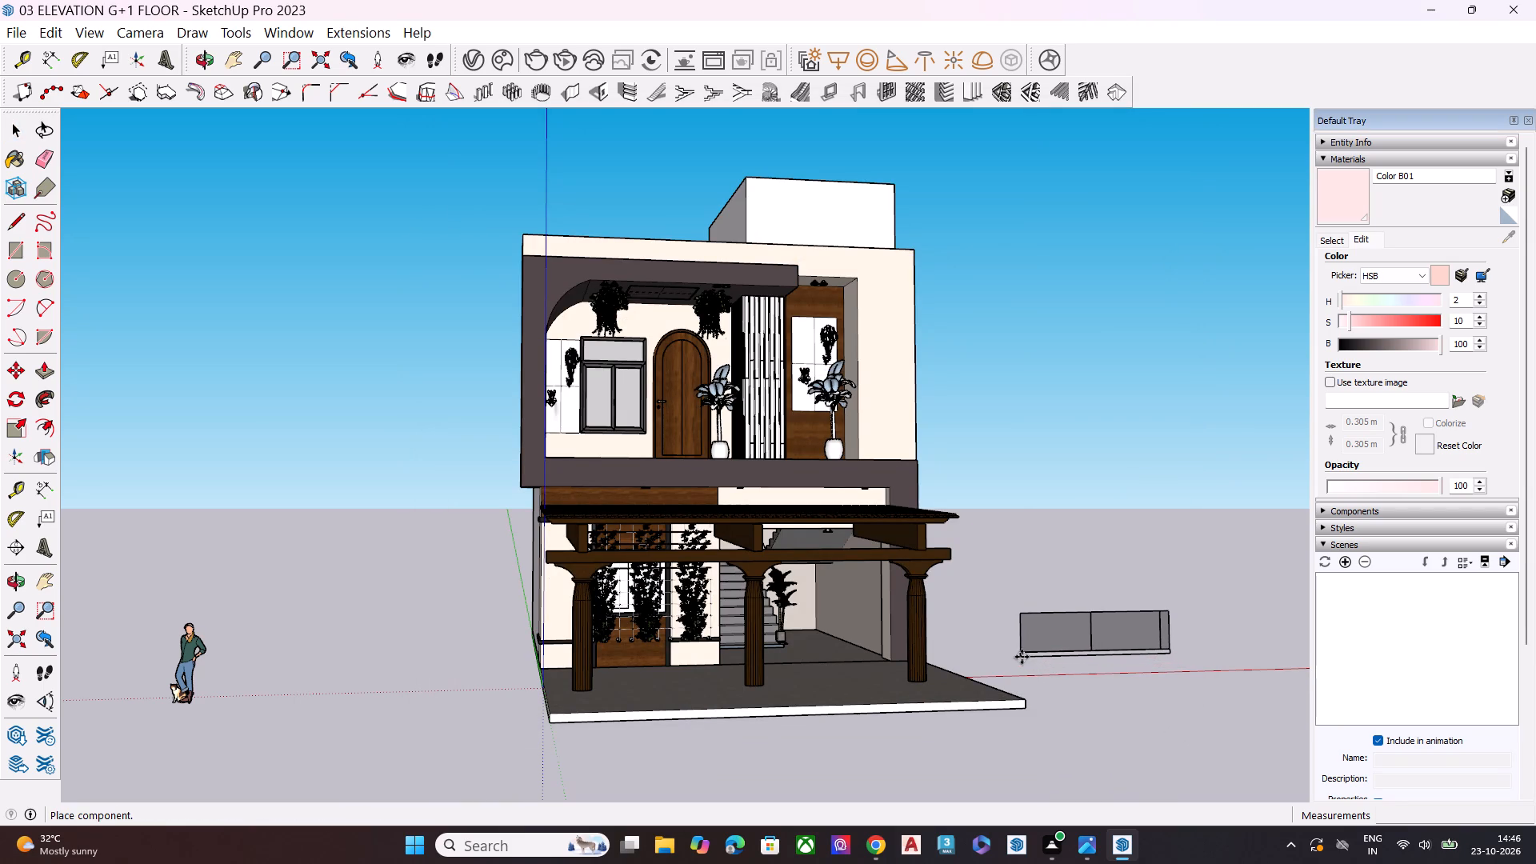
# Place the glass railing on the first-floor balcony's front edge, with its end at the lower inner corner of the frame on the window side.
pyautogui.moveTo(628, 454); pyautogui.dragTo(773, 613, button='middle')
pyautogui.scroll(1, 600, 491)
pyautogui.scroll(-1, 600, 491)
pyautogui.scroll(5, 600, 491)
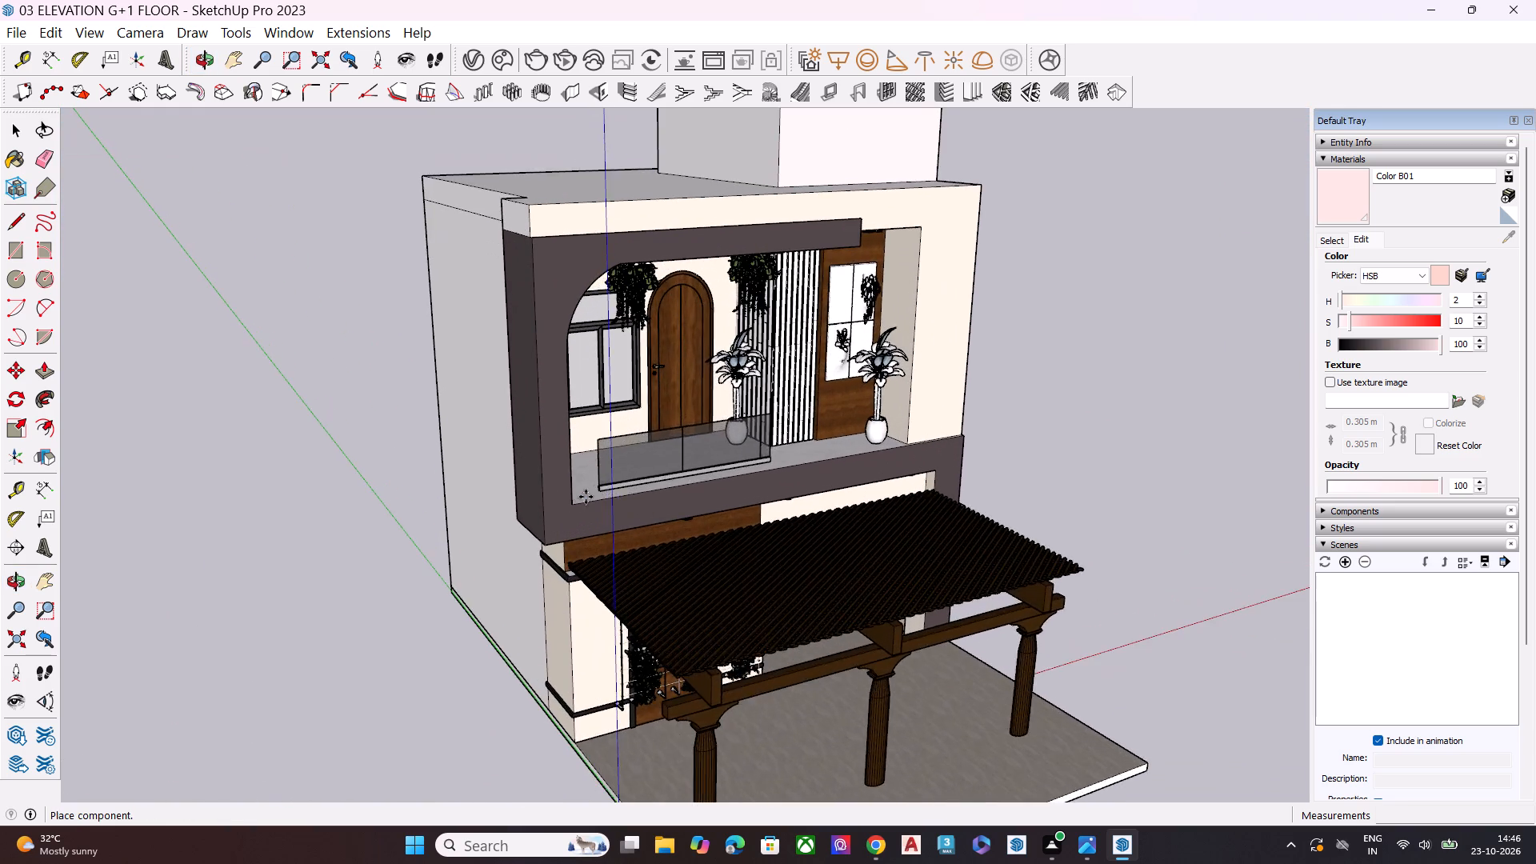
pyautogui.scroll(8, 581, 499)
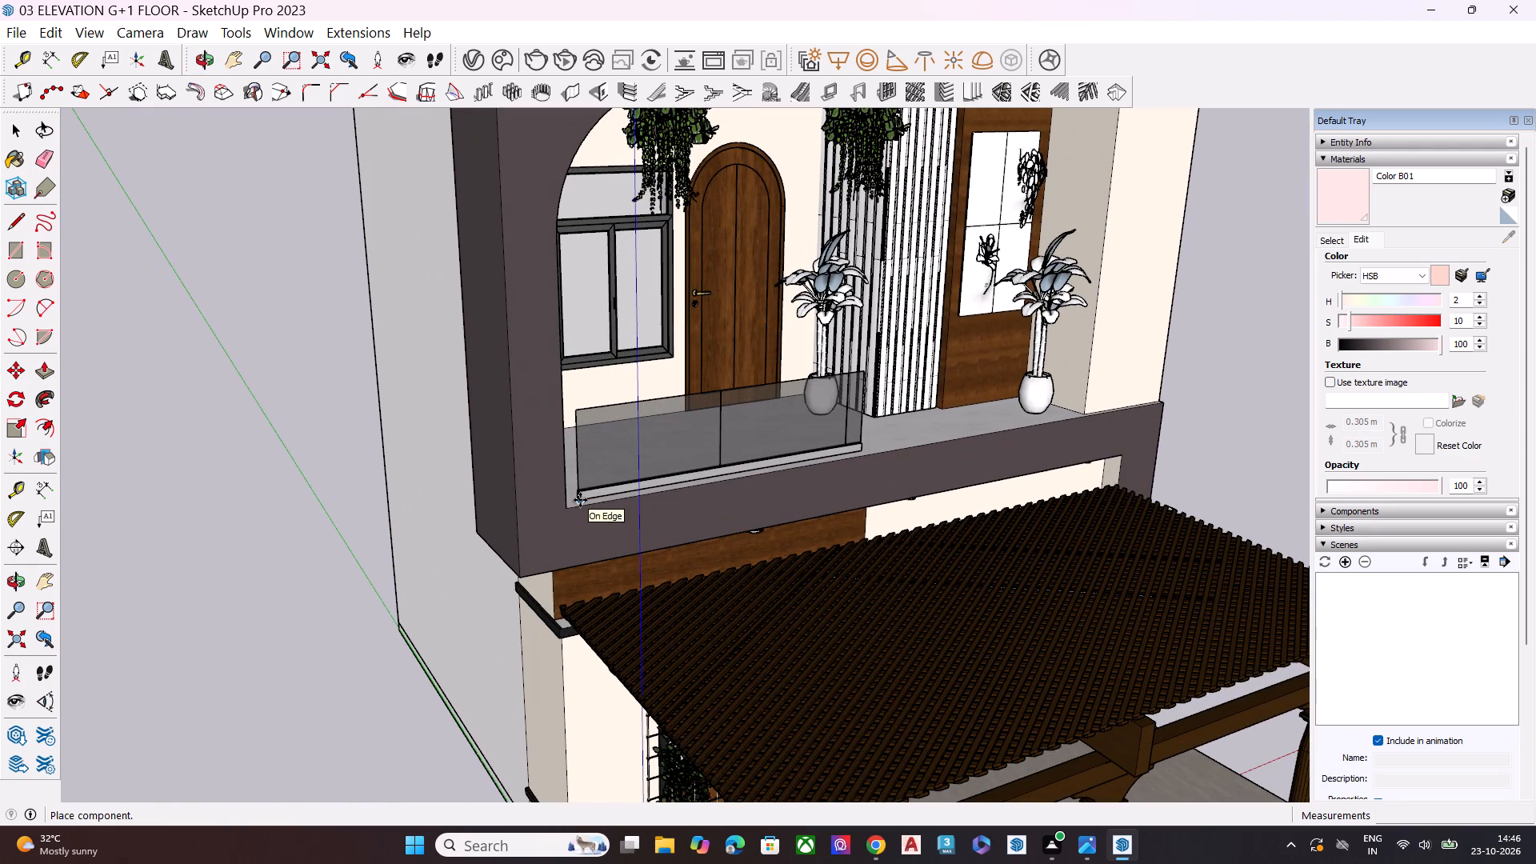
pyautogui.scroll(1, 580, 500)
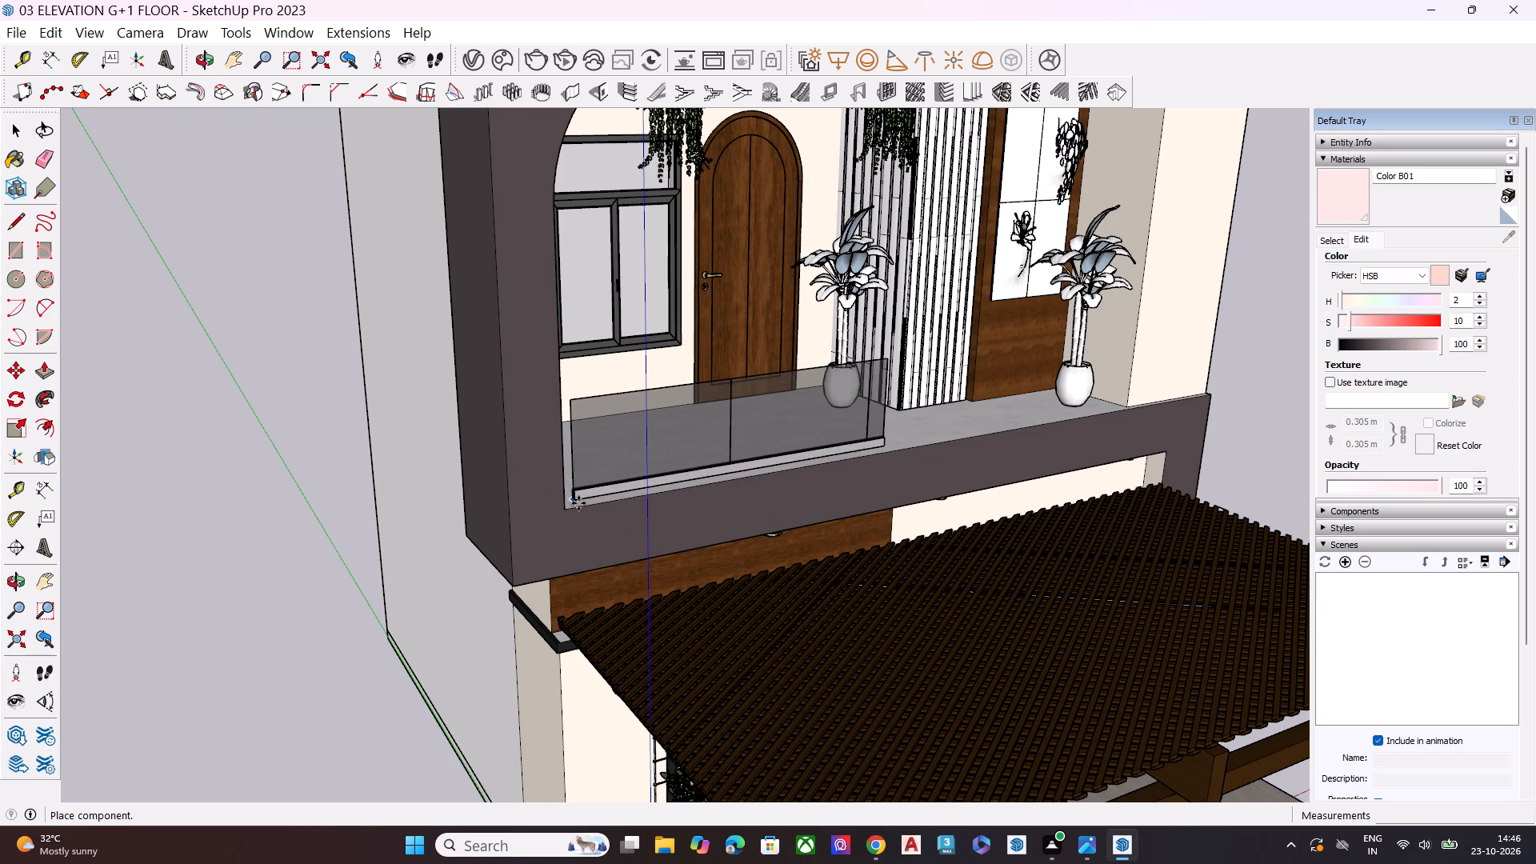
pyautogui.moveTo(576, 507); pyautogui.dragTo(612, 565, button='middle')
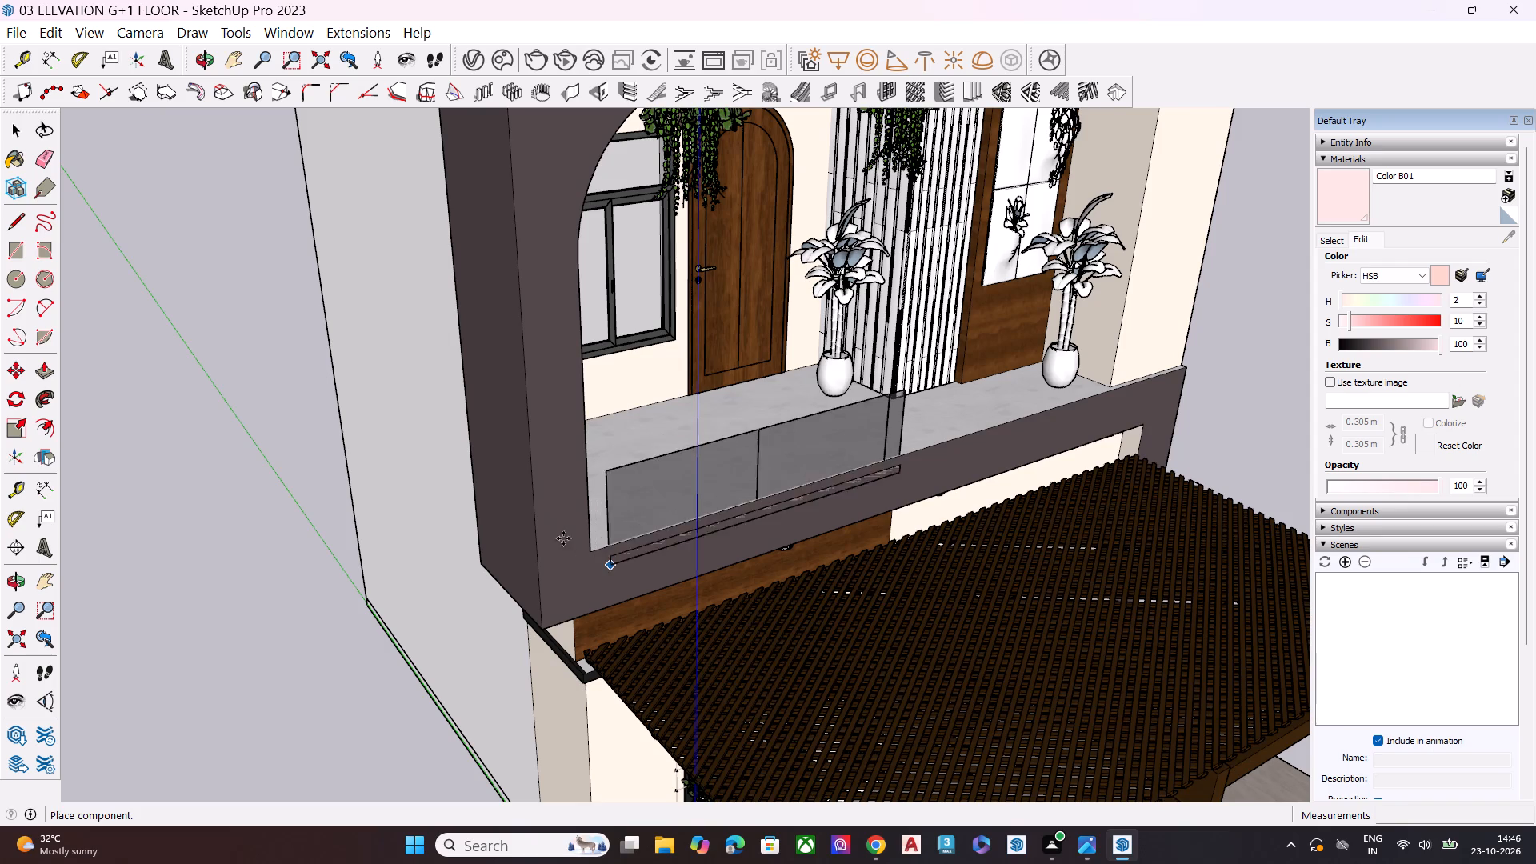
pyautogui.scroll(17, 573, 526)
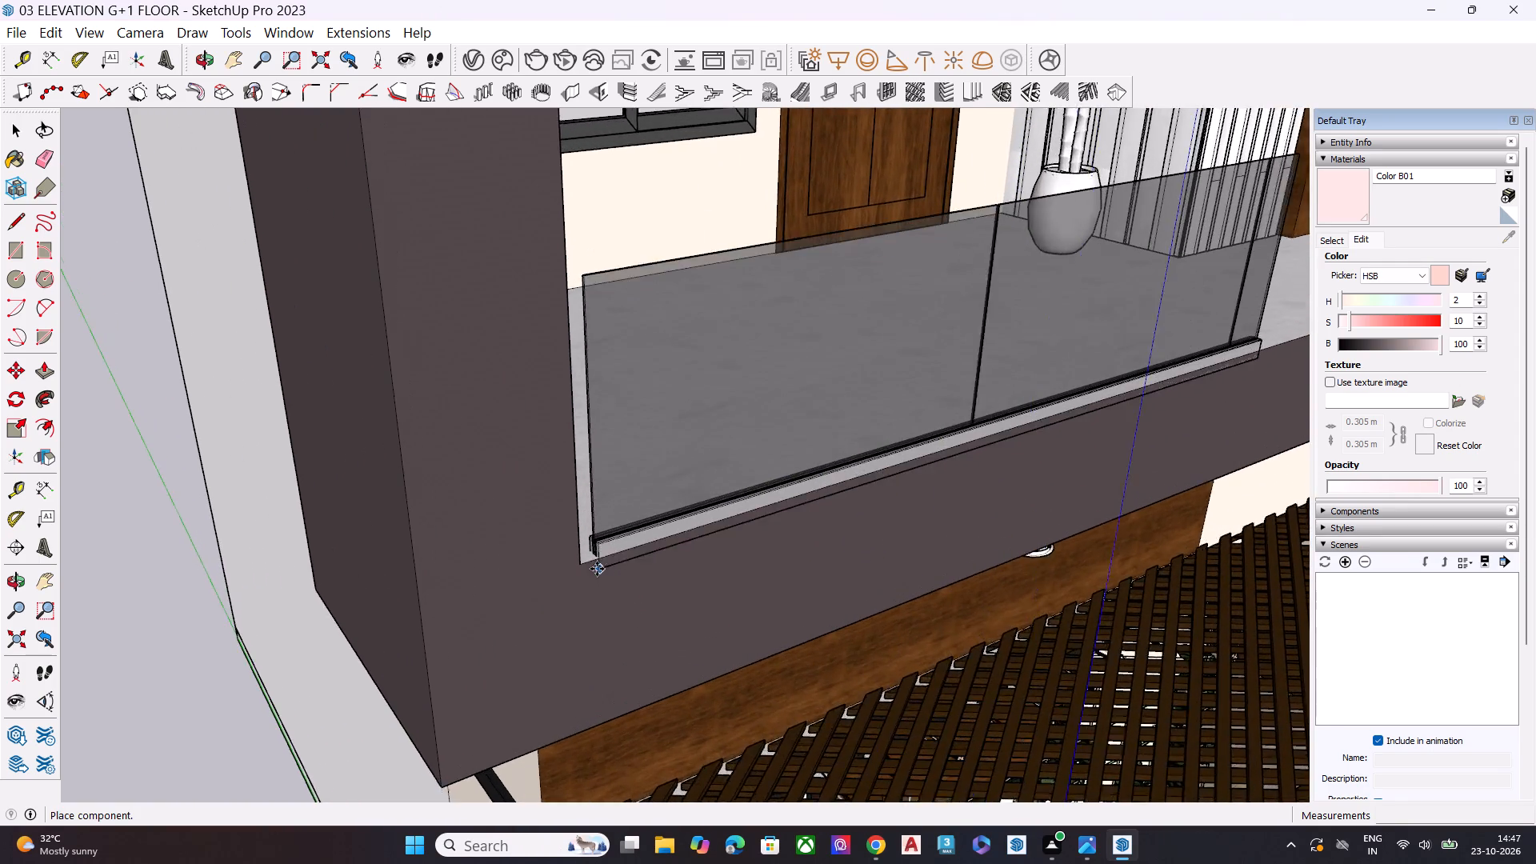
pyautogui.scroll(4, 597, 569)
pyautogui.click(577, 563)
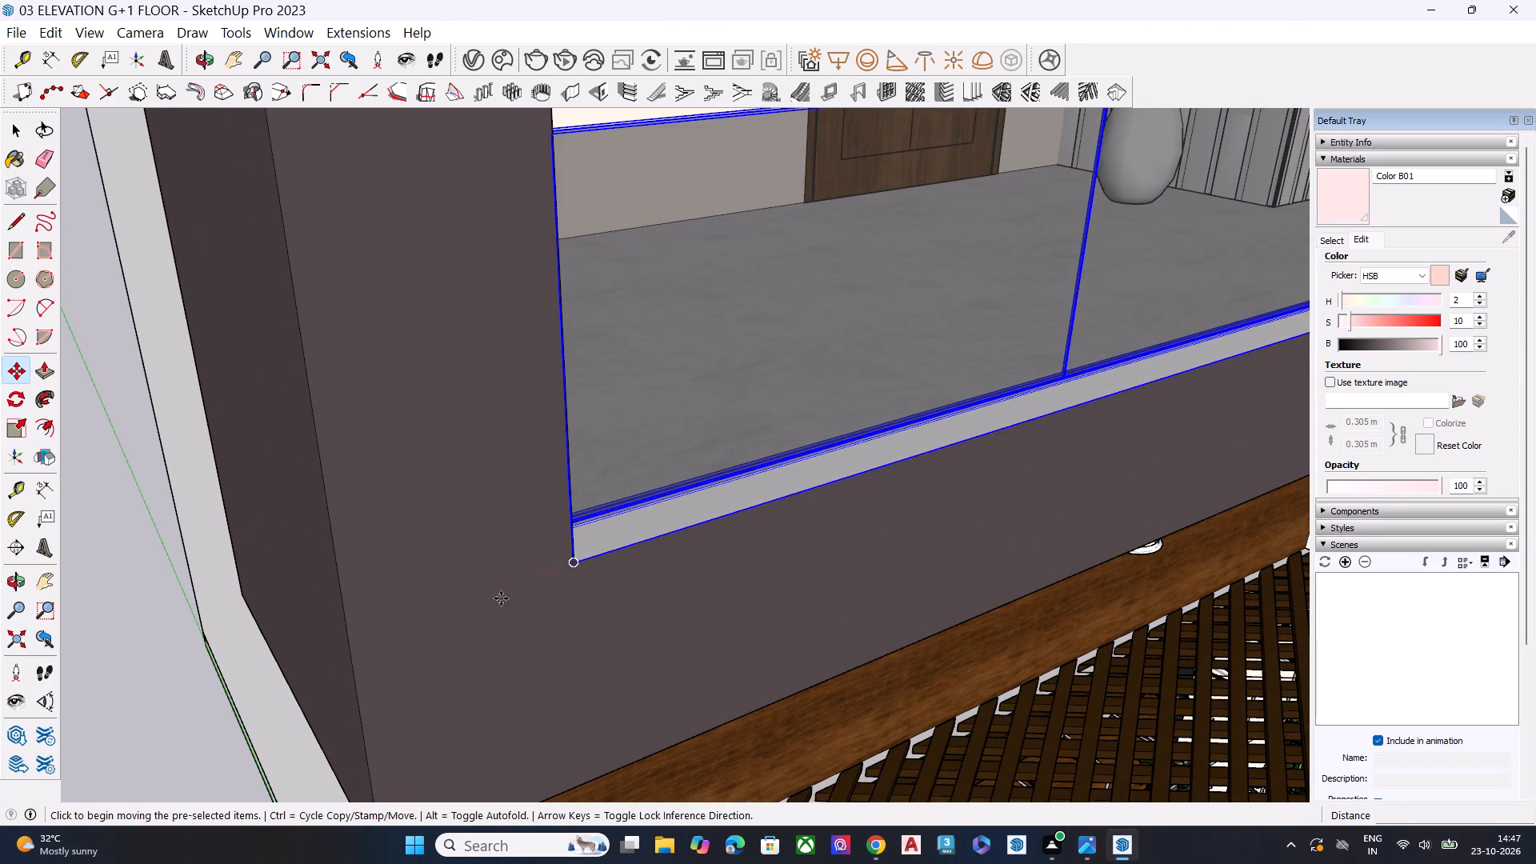
# Examine the placed glass railing on the first-floor balcony and the whole house beside the human scale figure.
pyautogui.scroll(-6, 500, 601)
pyautogui.scroll(2, 528, 615)
pyautogui.scroll(-2, 541, 618)
pyautogui.scroll(-9, 618, 606)
pyautogui.moveTo(695, 715); pyautogui.dragTo(683, 541, button='middle')
pyautogui.scroll(5, 755, 435)
pyautogui.scroll(-5, 736, 516)
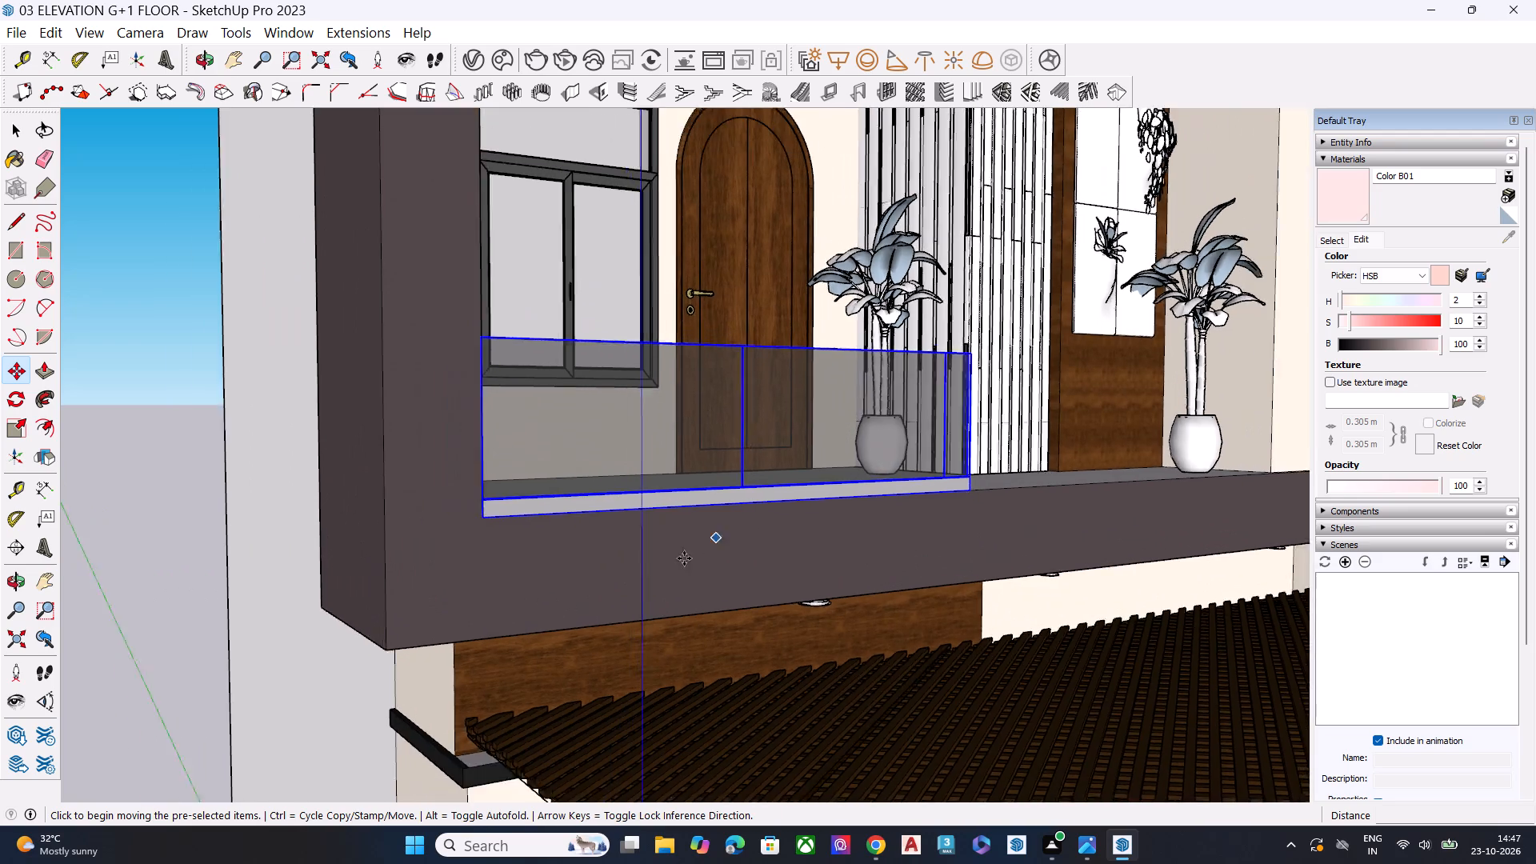
pyautogui.scroll(-12, 684, 558)
pyautogui.scroll(-9, 617, 538)
pyautogui.scroll(1, 621, 537)
pyautogui.scroll(-2, 621, 537)
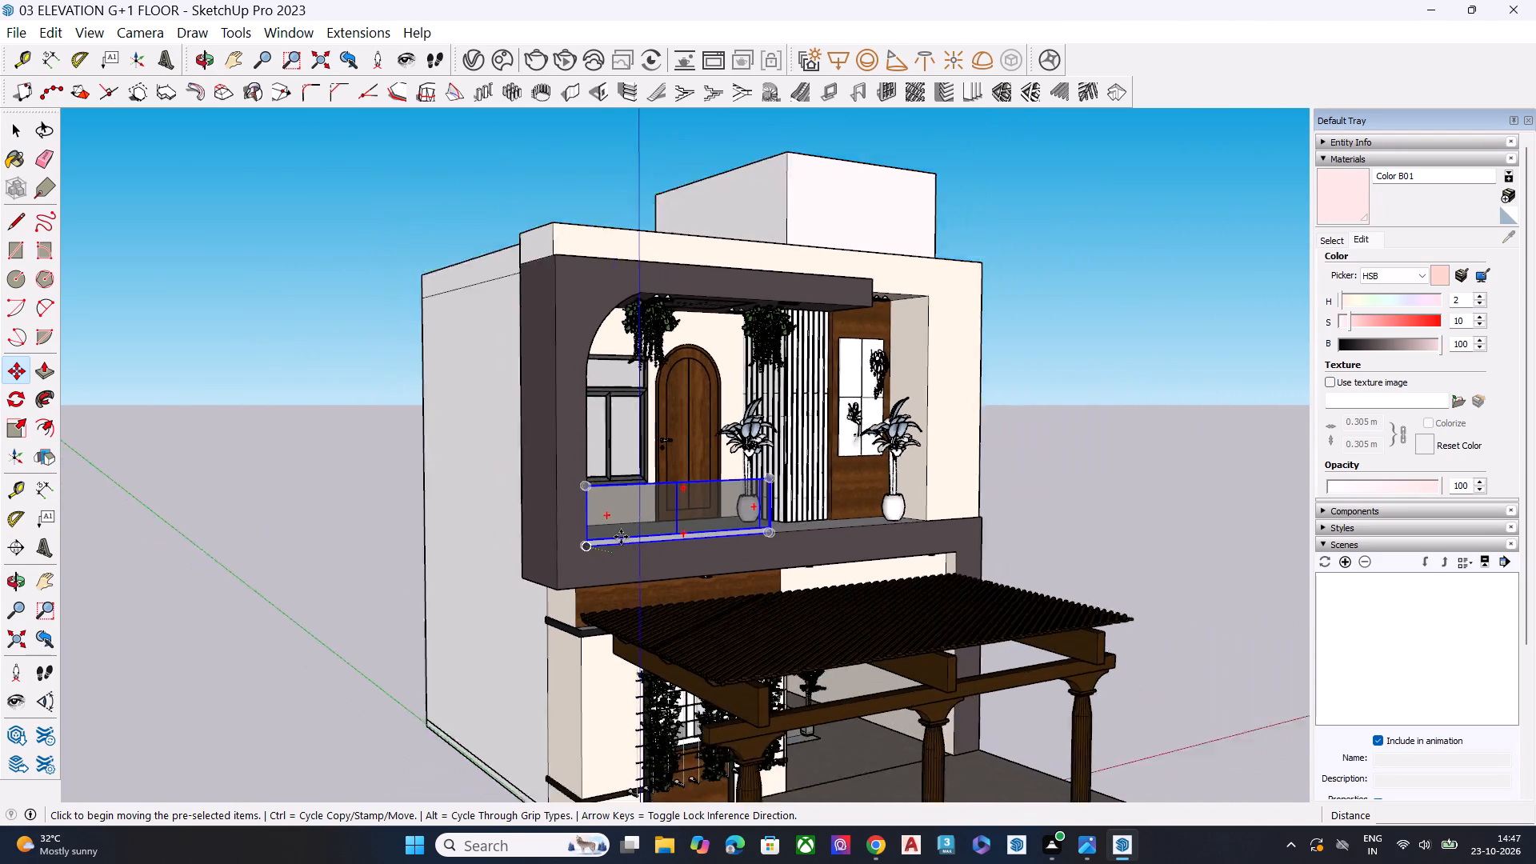
pyautogui.scroll(-8, 621, 537)
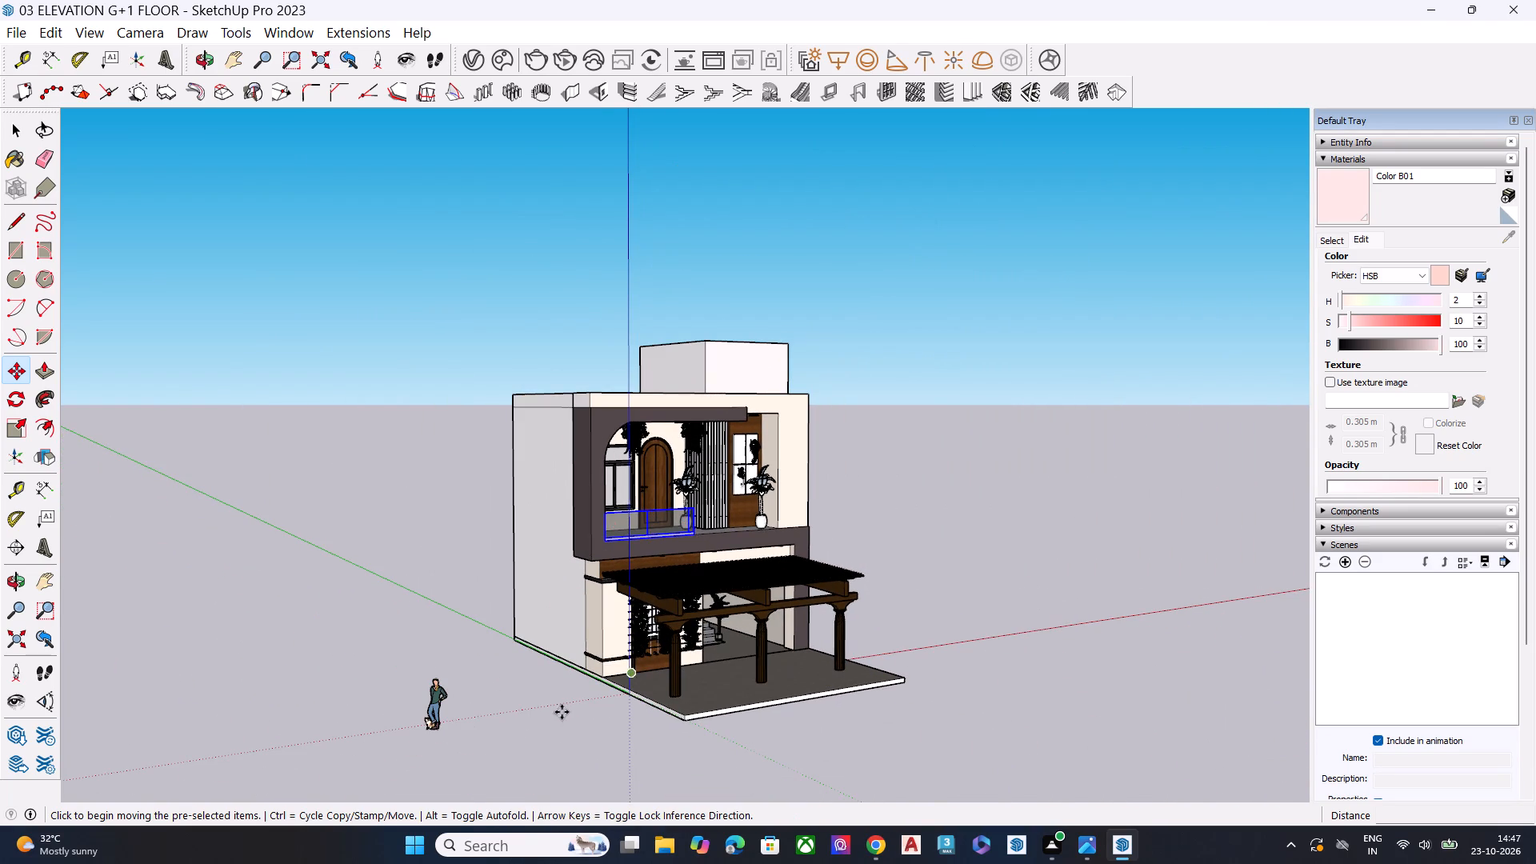
pyautogui.scroll(6, 495, 751)
# Bring the human scale figure up to the ground-floor front wall under the pergola to compare its height with the house.
pyautogui.press('space')
pyautogui.click(413, 702)
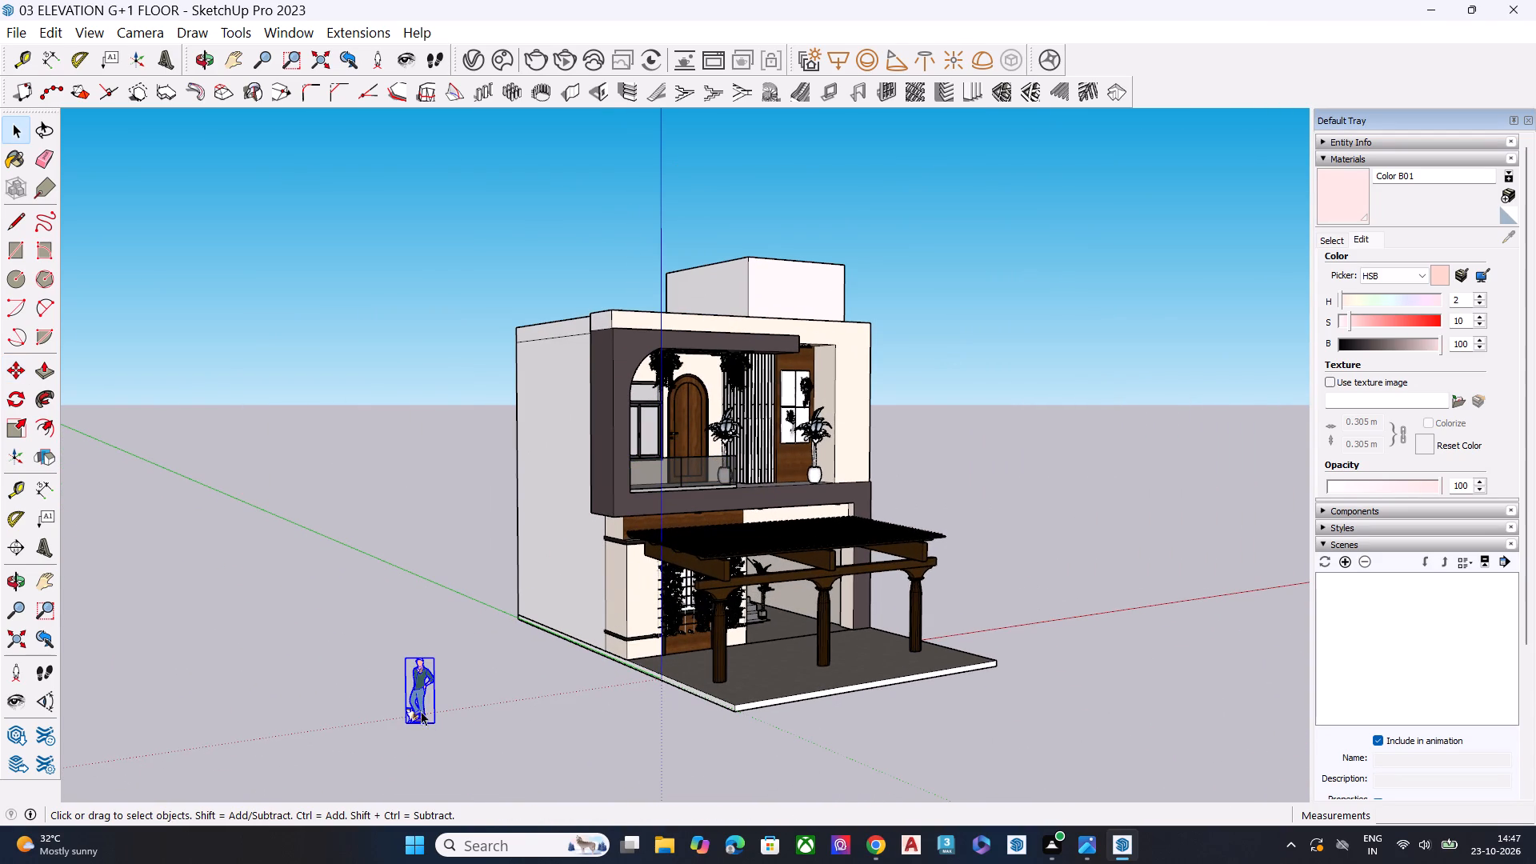
pyautogui.press('m')
pyautogui.click(434, 721)
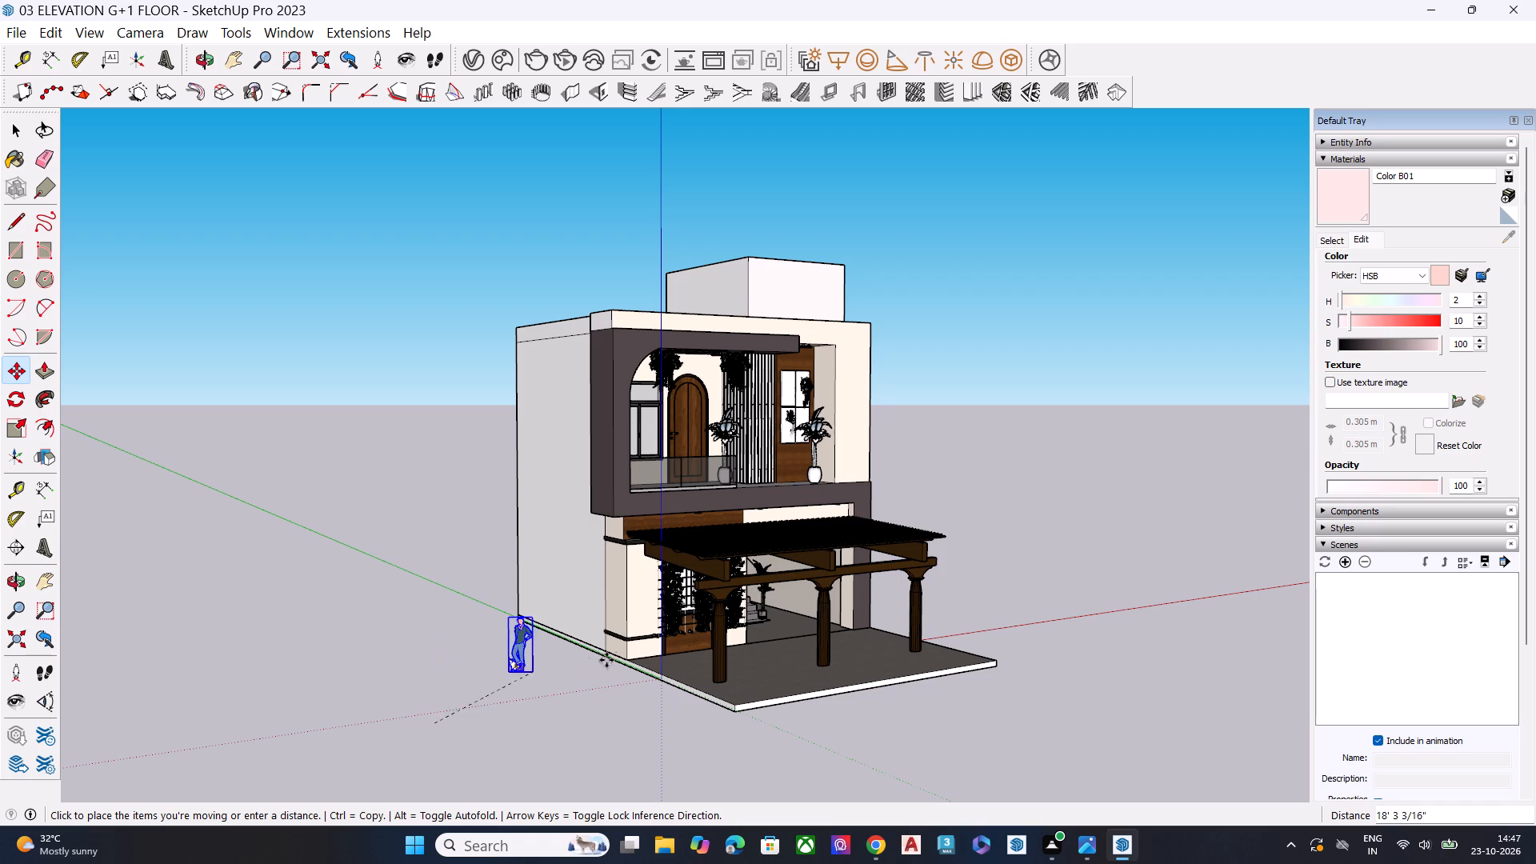
pyautogui.scroll(1, 693, 661)
pyautogui.scroll(-1, 692, 661)
pyautogui.scroll(7, 691, 661)
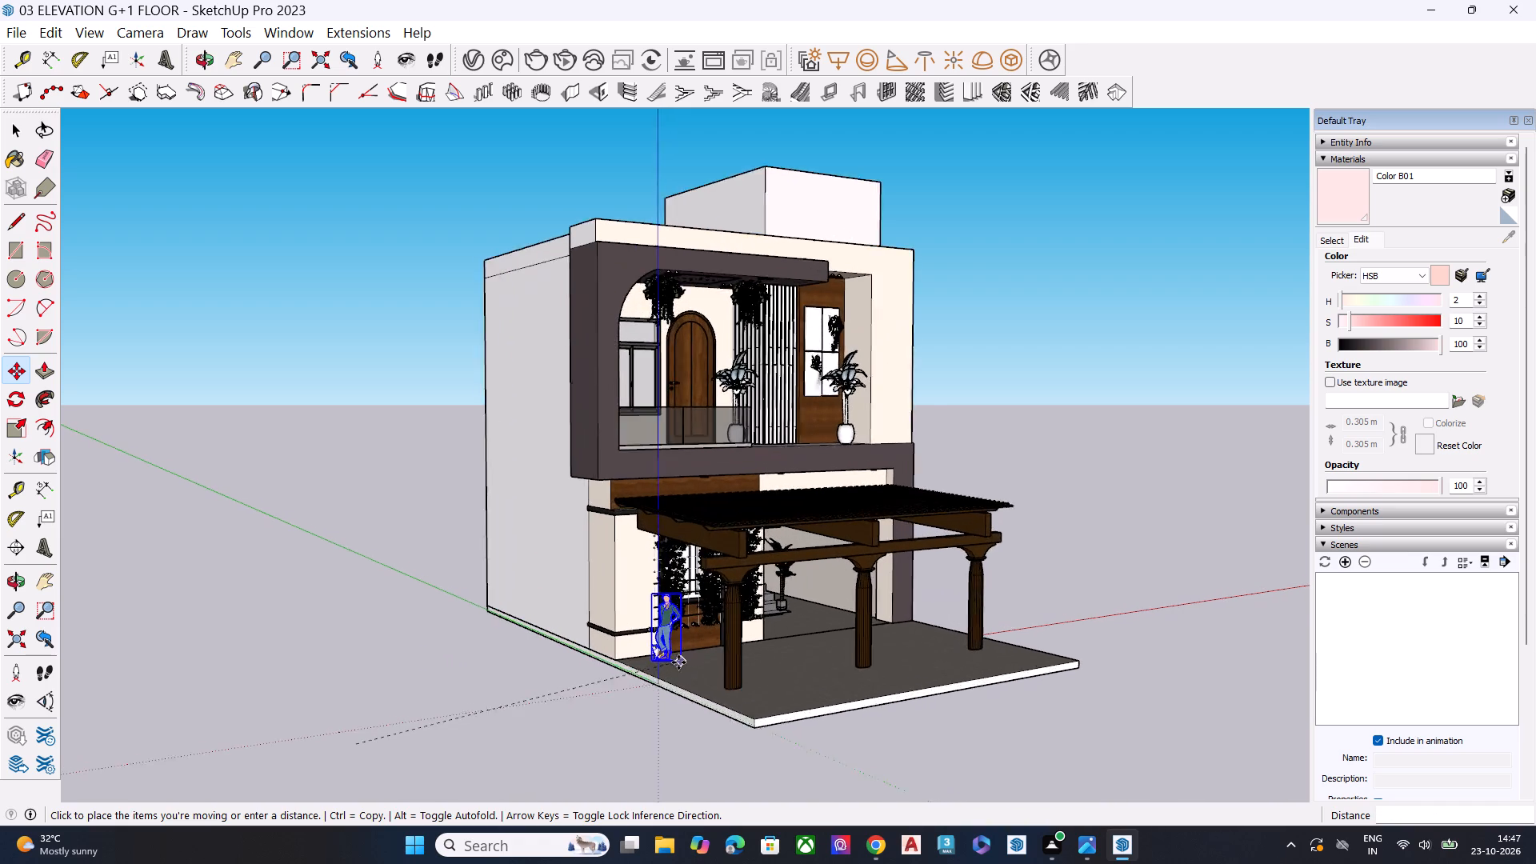
pyautogui.scroll(13, 682, 661)
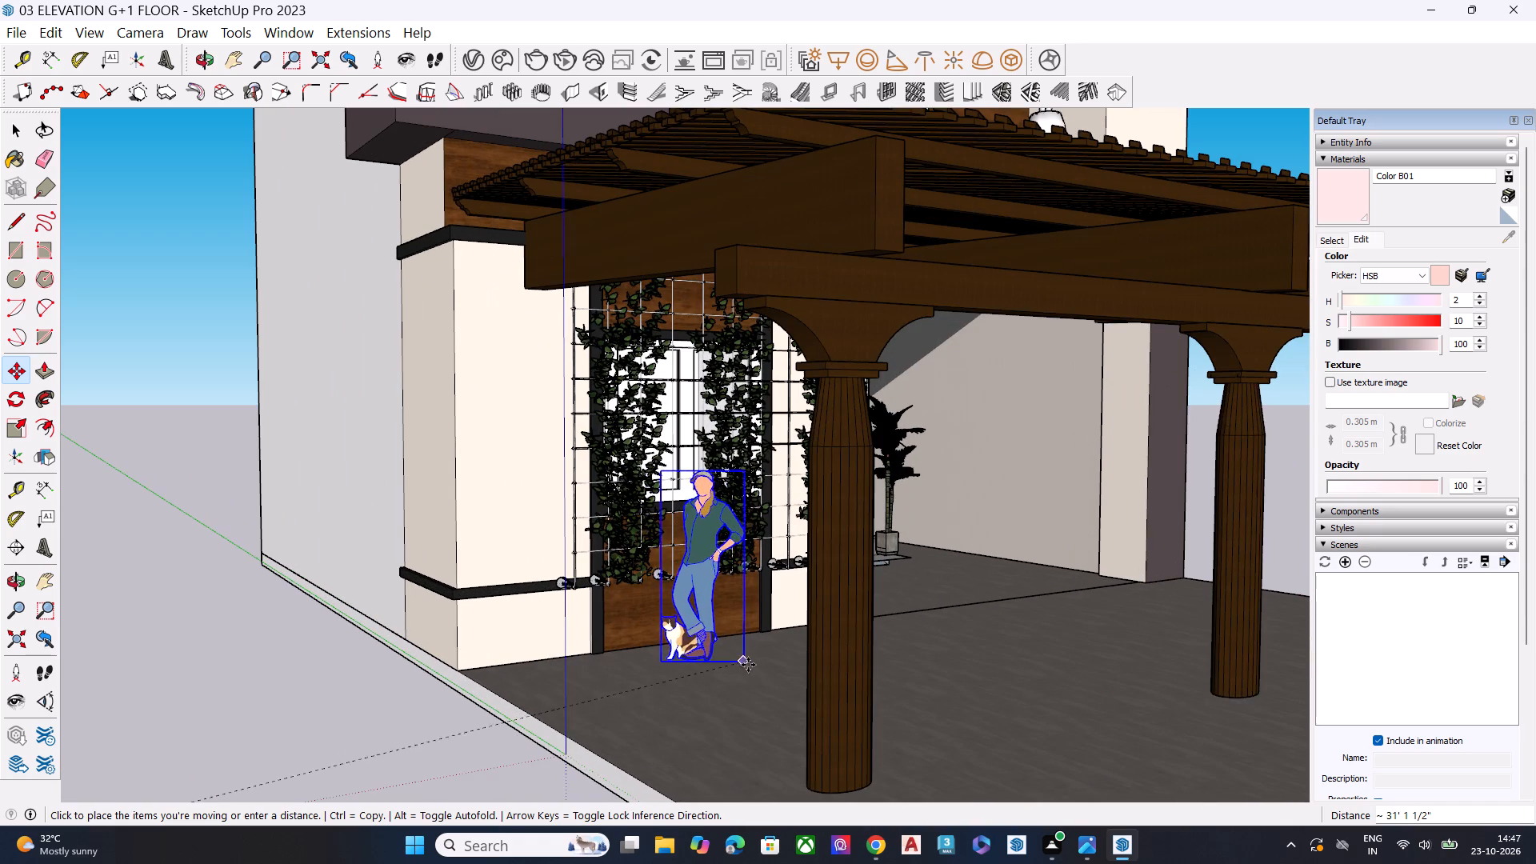
pyautogui.press('space')
# Scale the whole house uniformly by about 0.70, including its pergola and base slab but not the human figure.
pyautogui.scroll(-6, 593, 692)
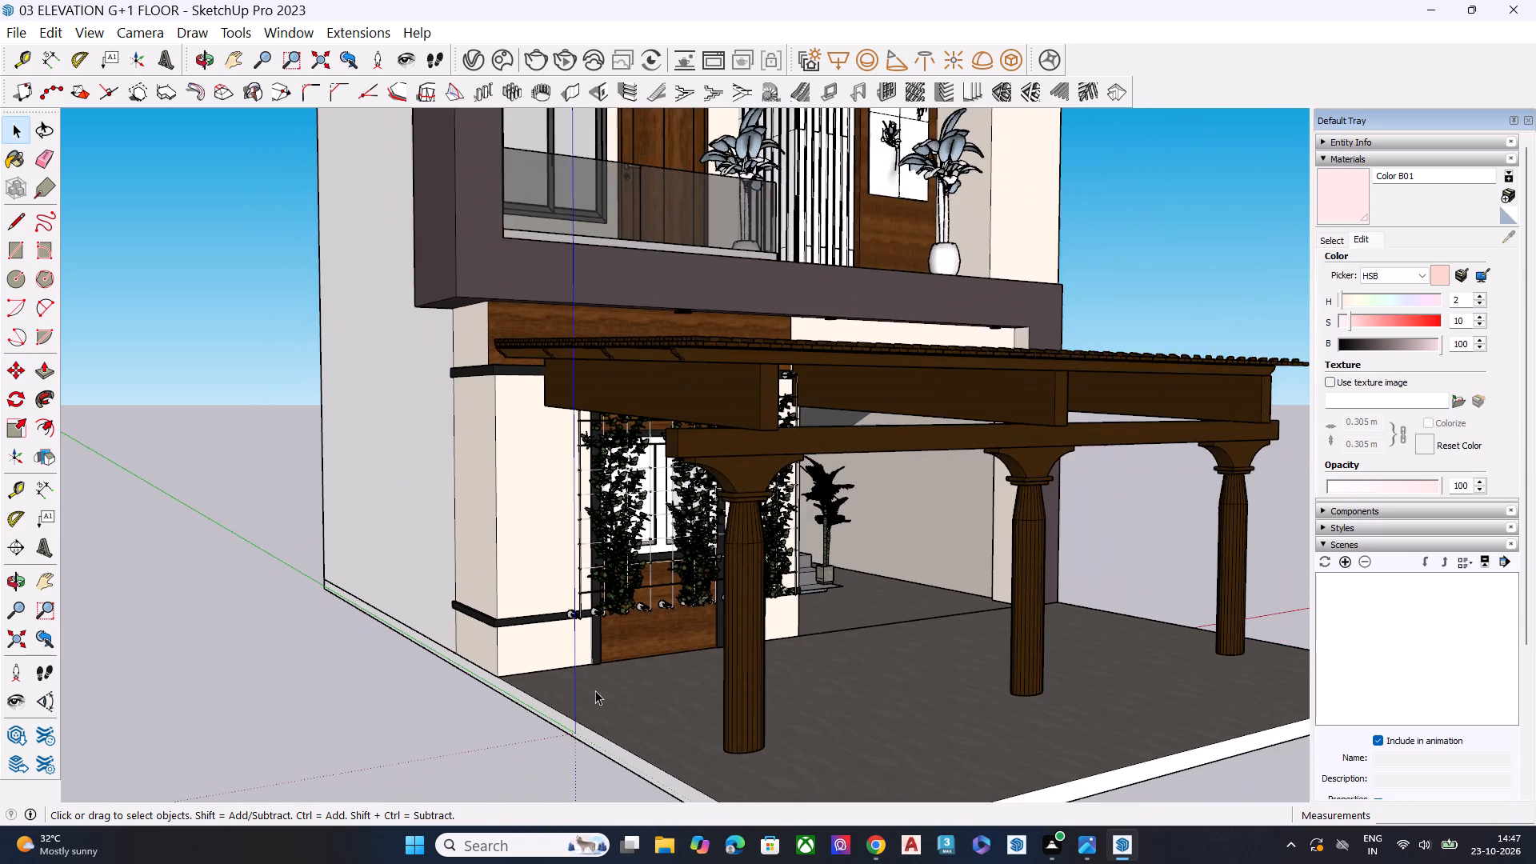
pyautogui.scroll(-18, 595, 690)
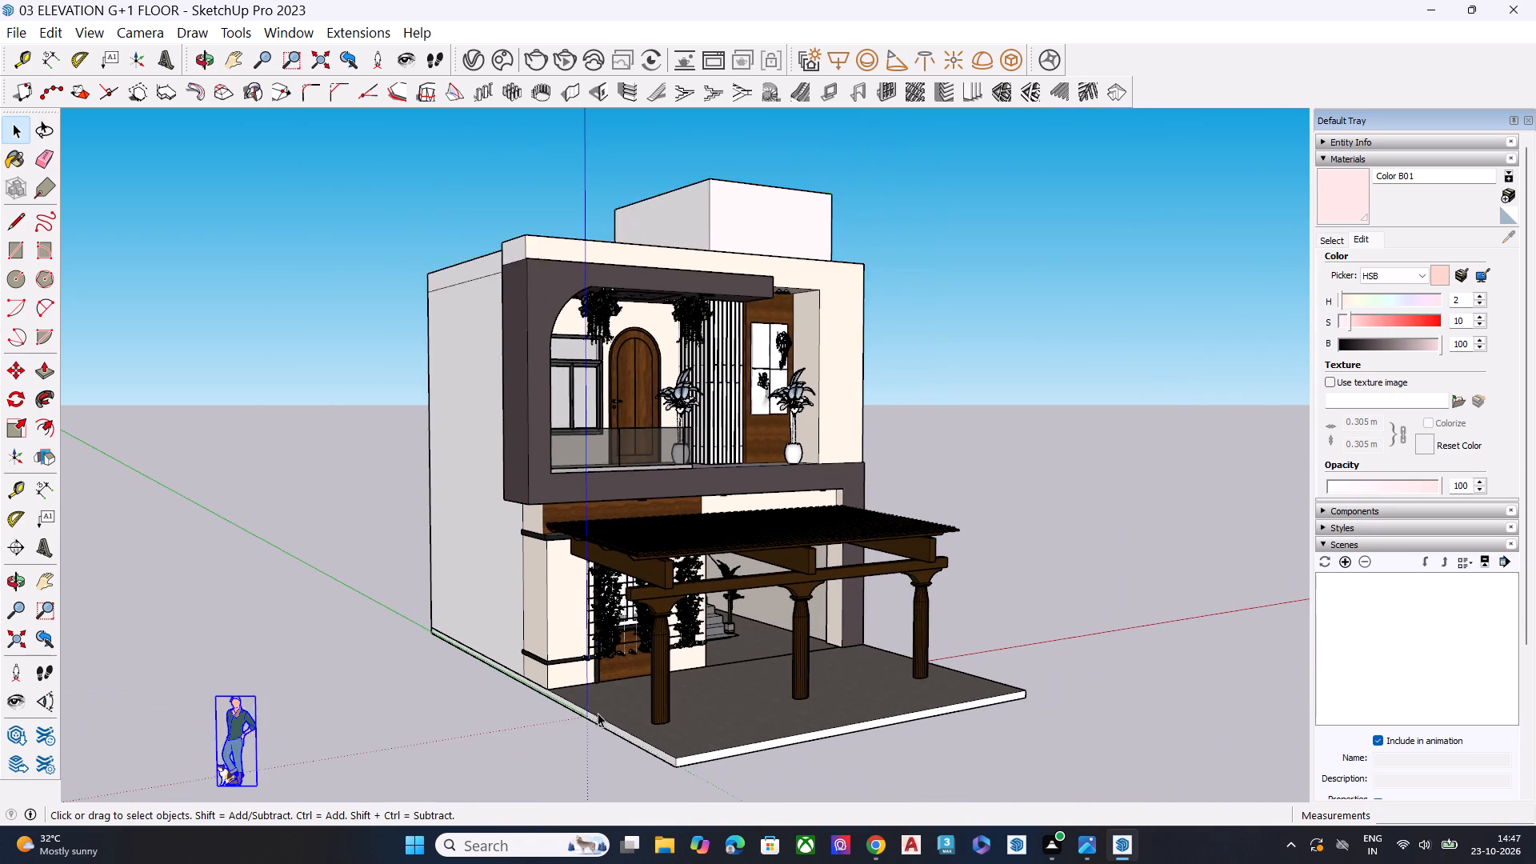
pyautogui.scroll(-7, 603, 704)
pyautogui.moveTo(718, 676); pyautogui.dragTo(727, 722, button='middle')
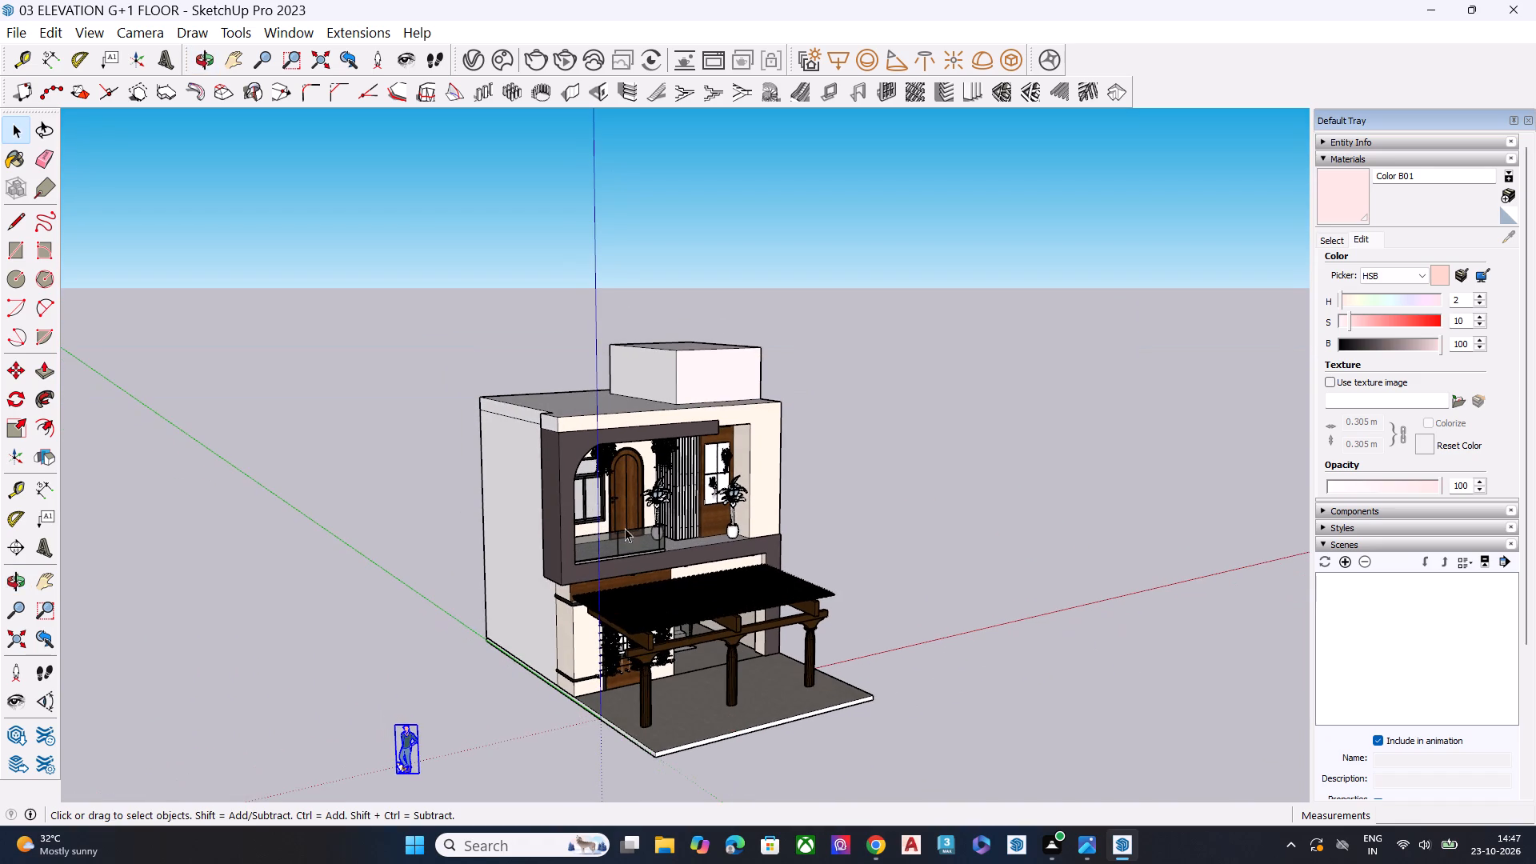
pyautogui.moveTo(372, 232); pyautogui.dragTo(926, 736)
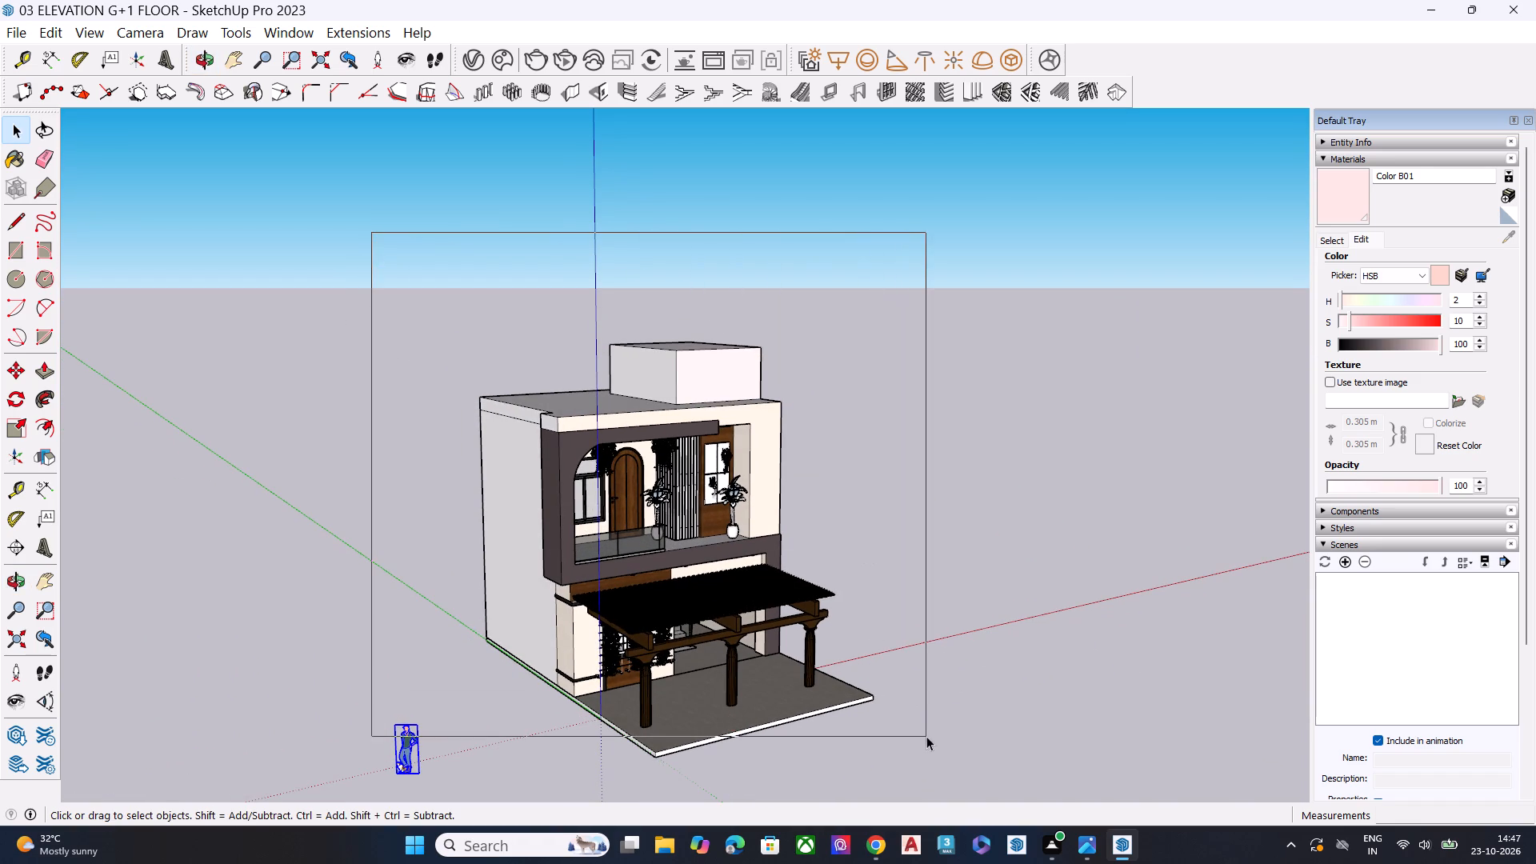
pyautogui.moveTo(926, 736); pyautogui.dragTo(526, 292)
pyautogui.scroll(-2, 504, 428)
pyautogui.moveTo(834, 522); pyautogui.dragTo(700, 524, button='middle')
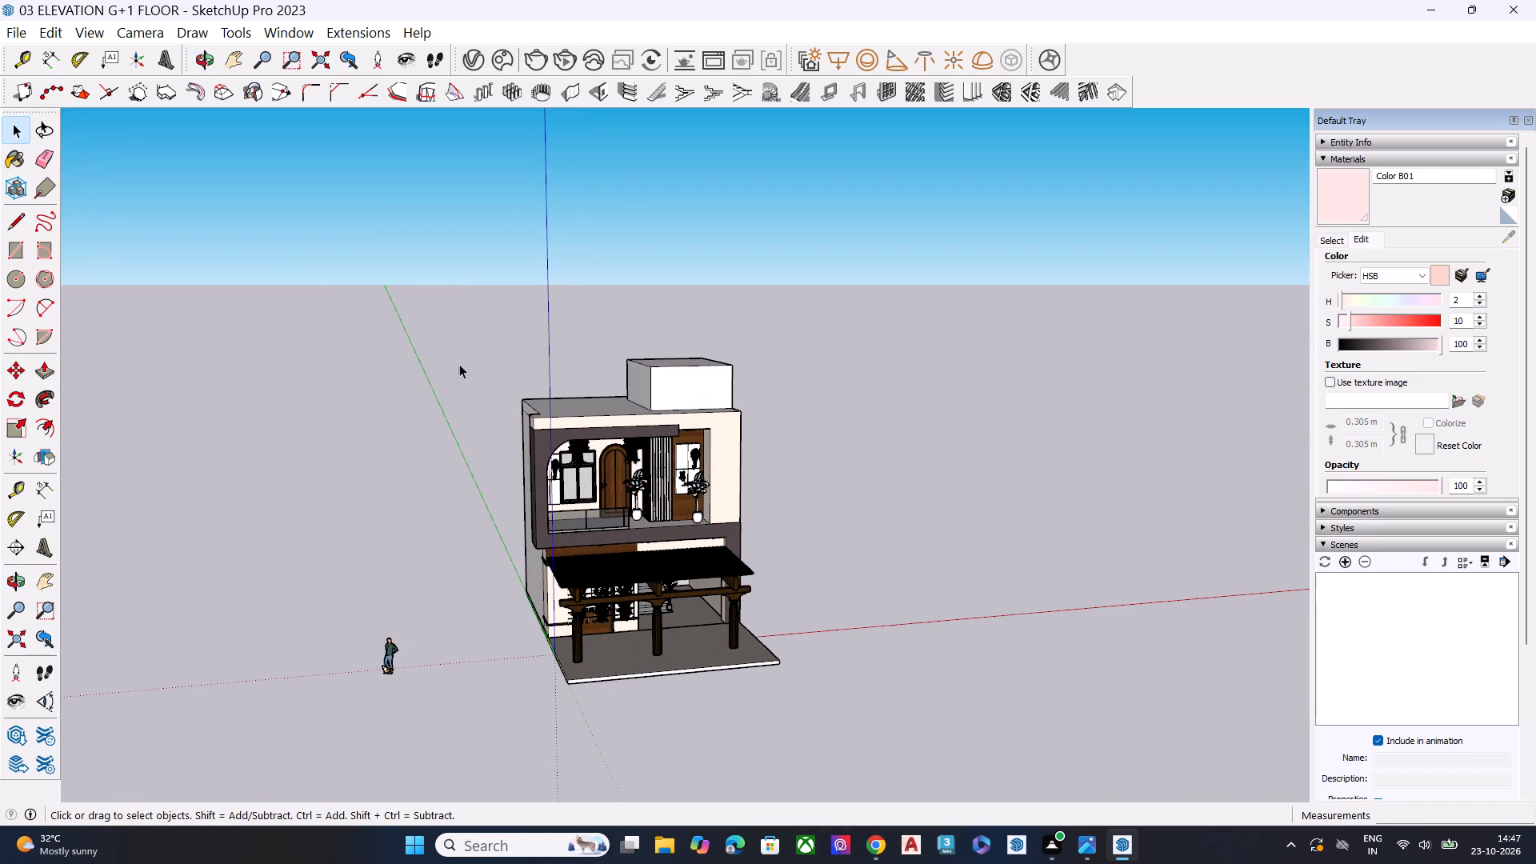
pyautogui.moveTo(459, 364); pyautogui.dragTo(846, 711)
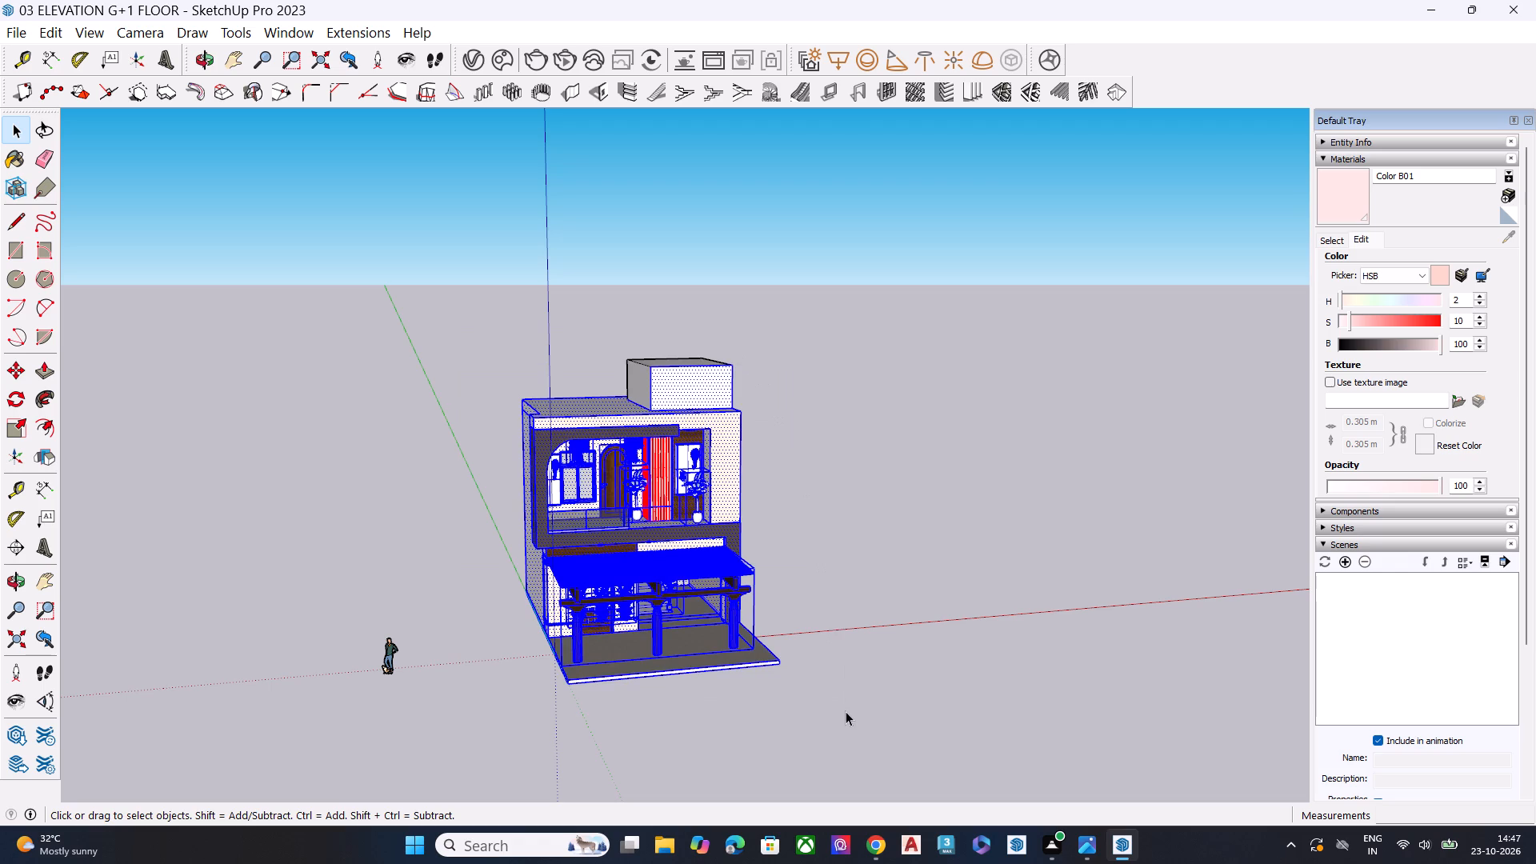
pyautogui.moveTo(916, 731); pyautogui.dragTo(861, 722, button='middle')
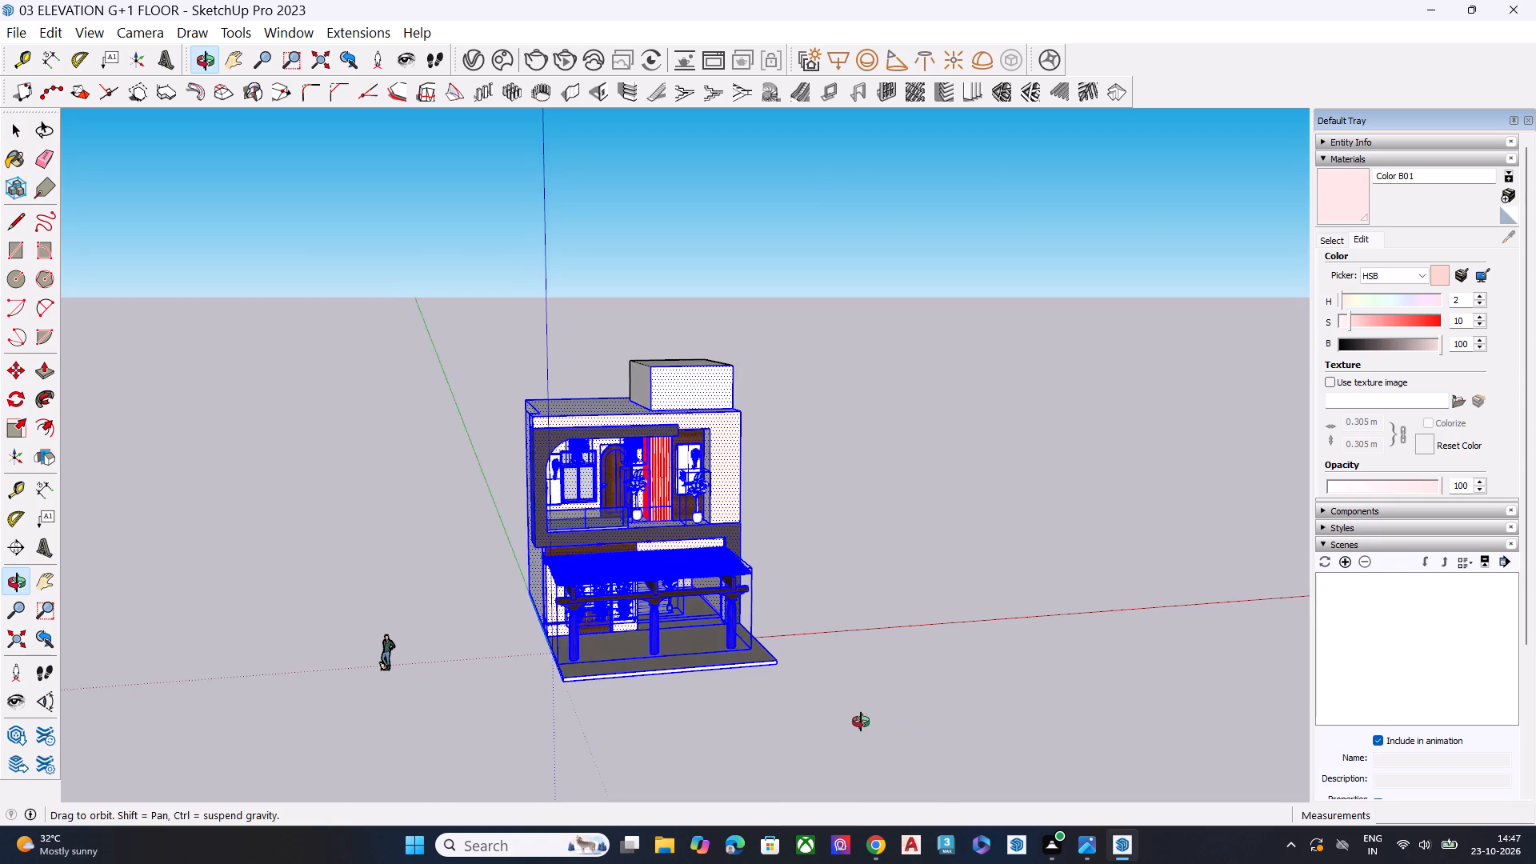
pyautogui.moveTo(861, 722); pyautogui.dragTo(990, 638, button='middle')
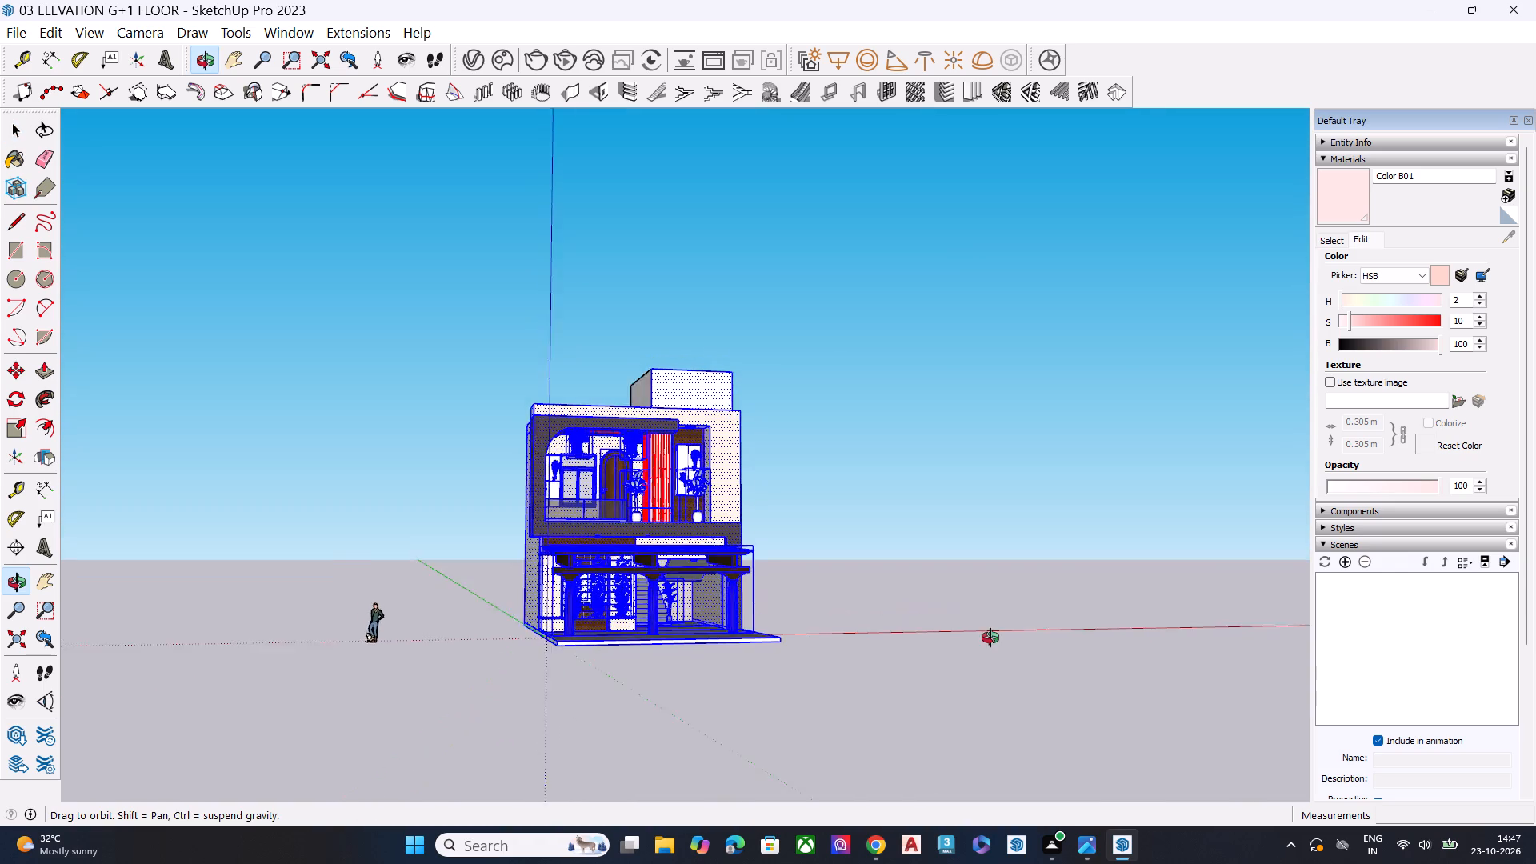
pyautogui.moveTo(990, 638); pyautogui.dragTo(1037, 653, button='middle')
pyautogui.moveTo(505, 302); pyautogui.dragTo(840, 706)
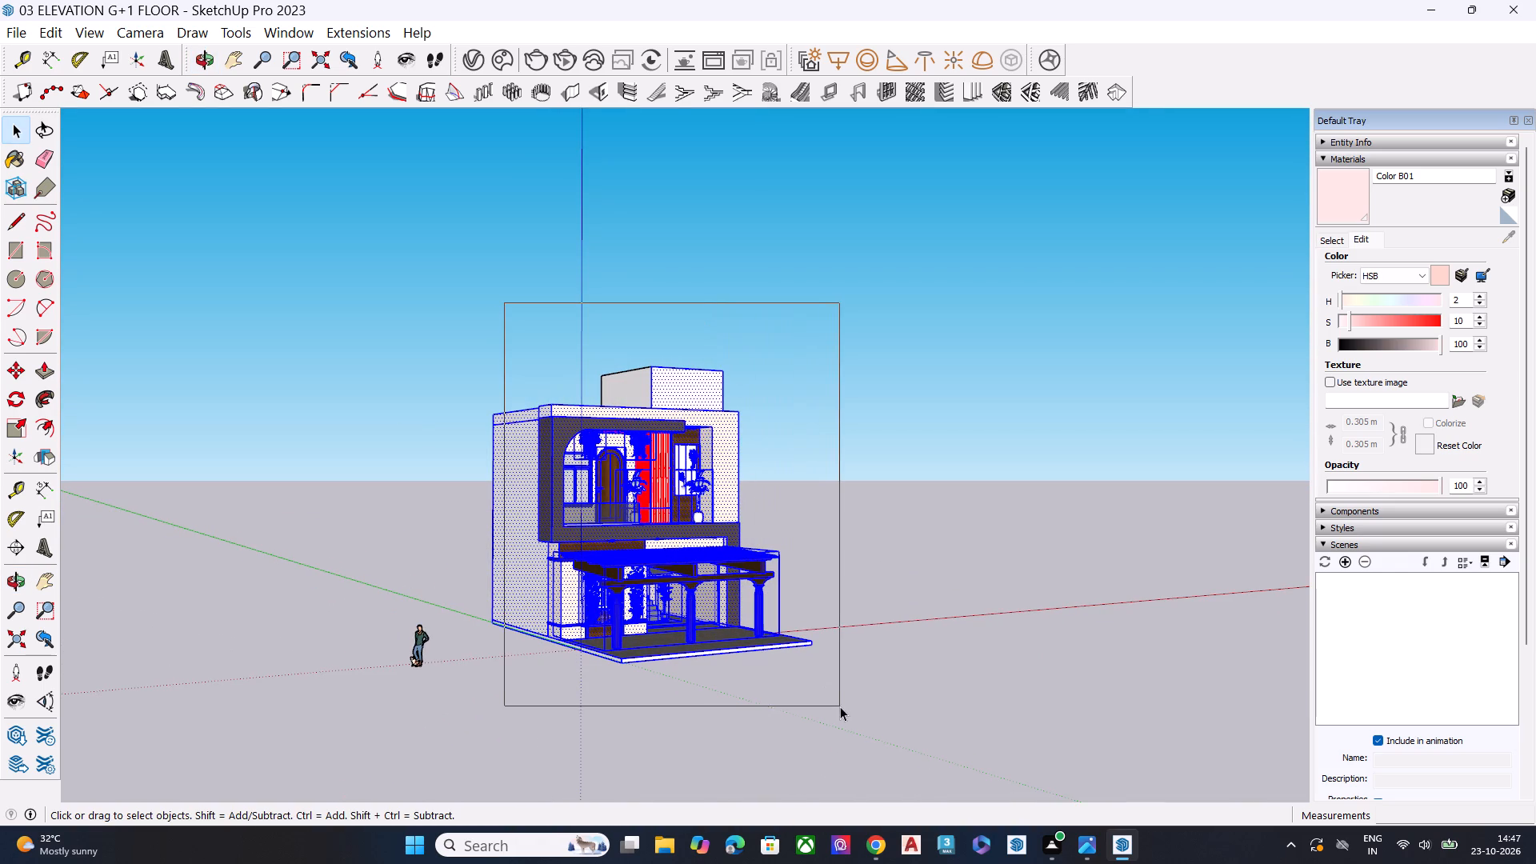
pyautogui.moveTo(840, 706); pyautogui.dragTo(840, 708)
pyautogui.scroll(1, 461, 348)
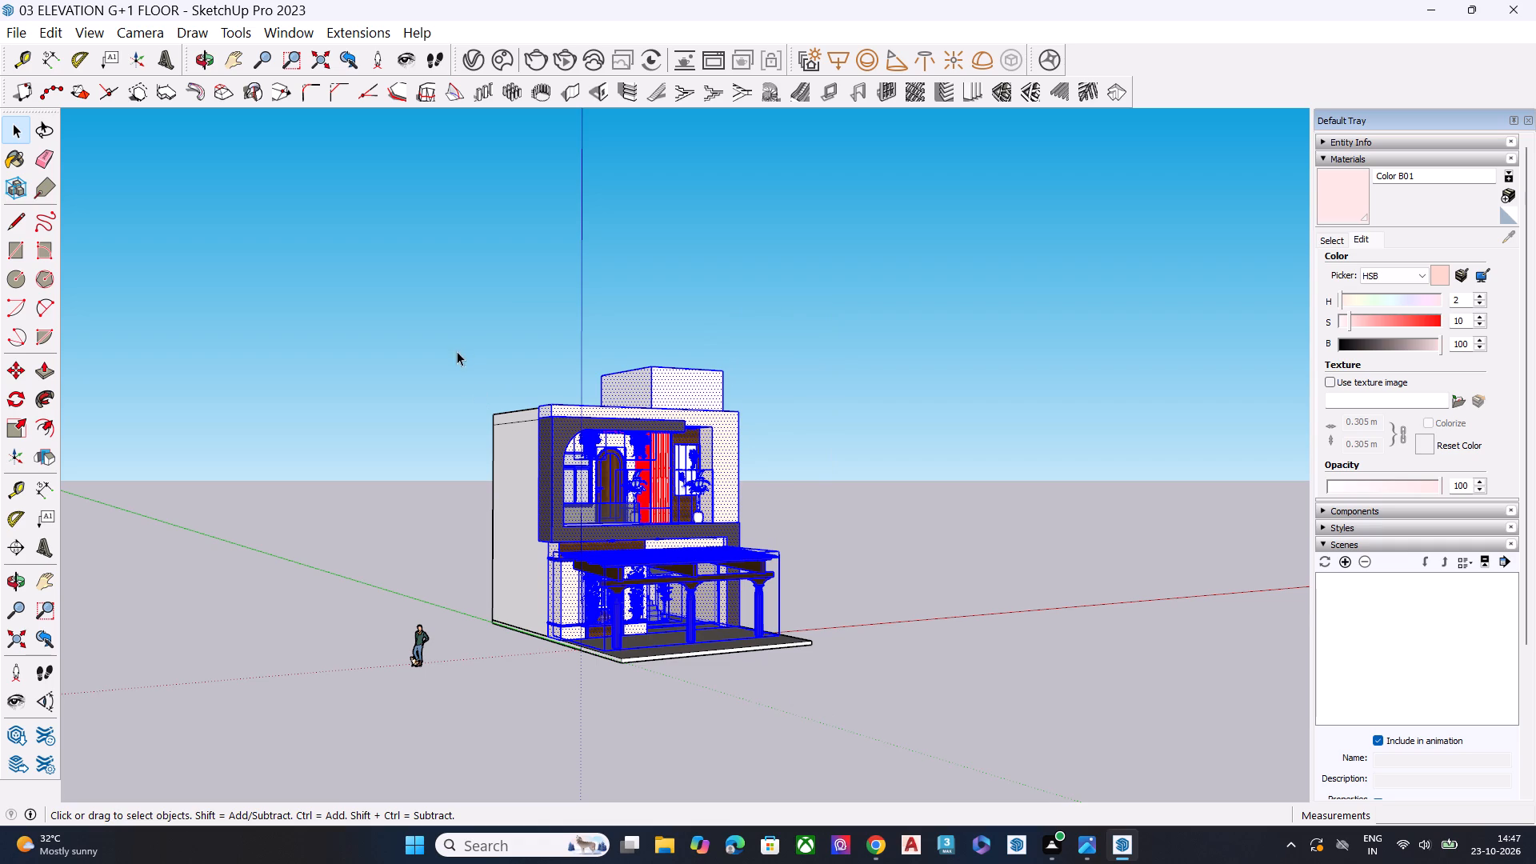
pyautogui.moveTo(457, 351); pyautogui.dragTo(842, 798)
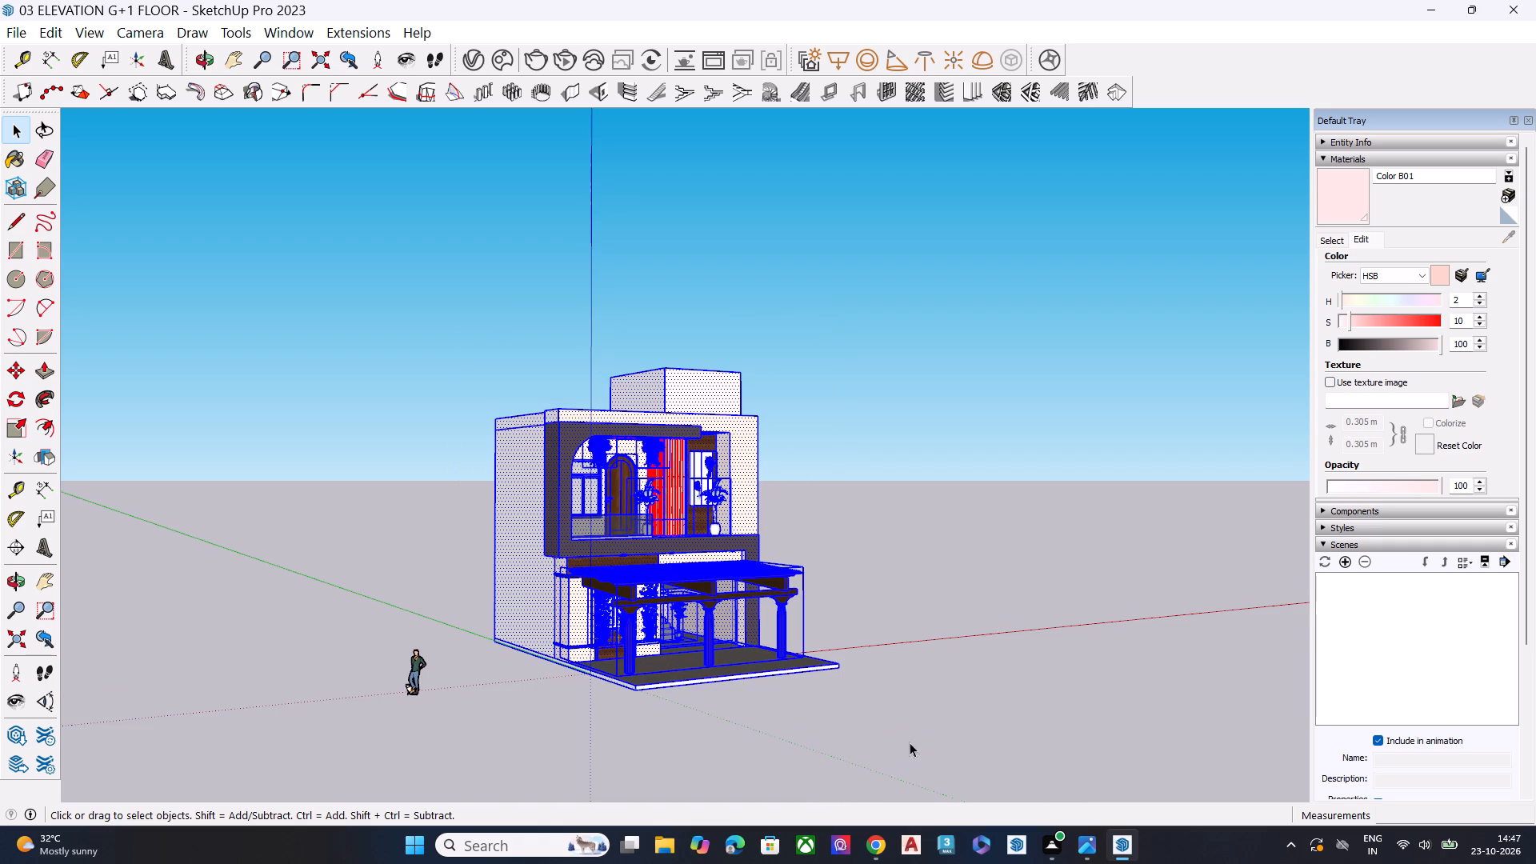
pyautogui.moveTo(910, 742); pyautogui.dragTo(358, 713, button='middle')
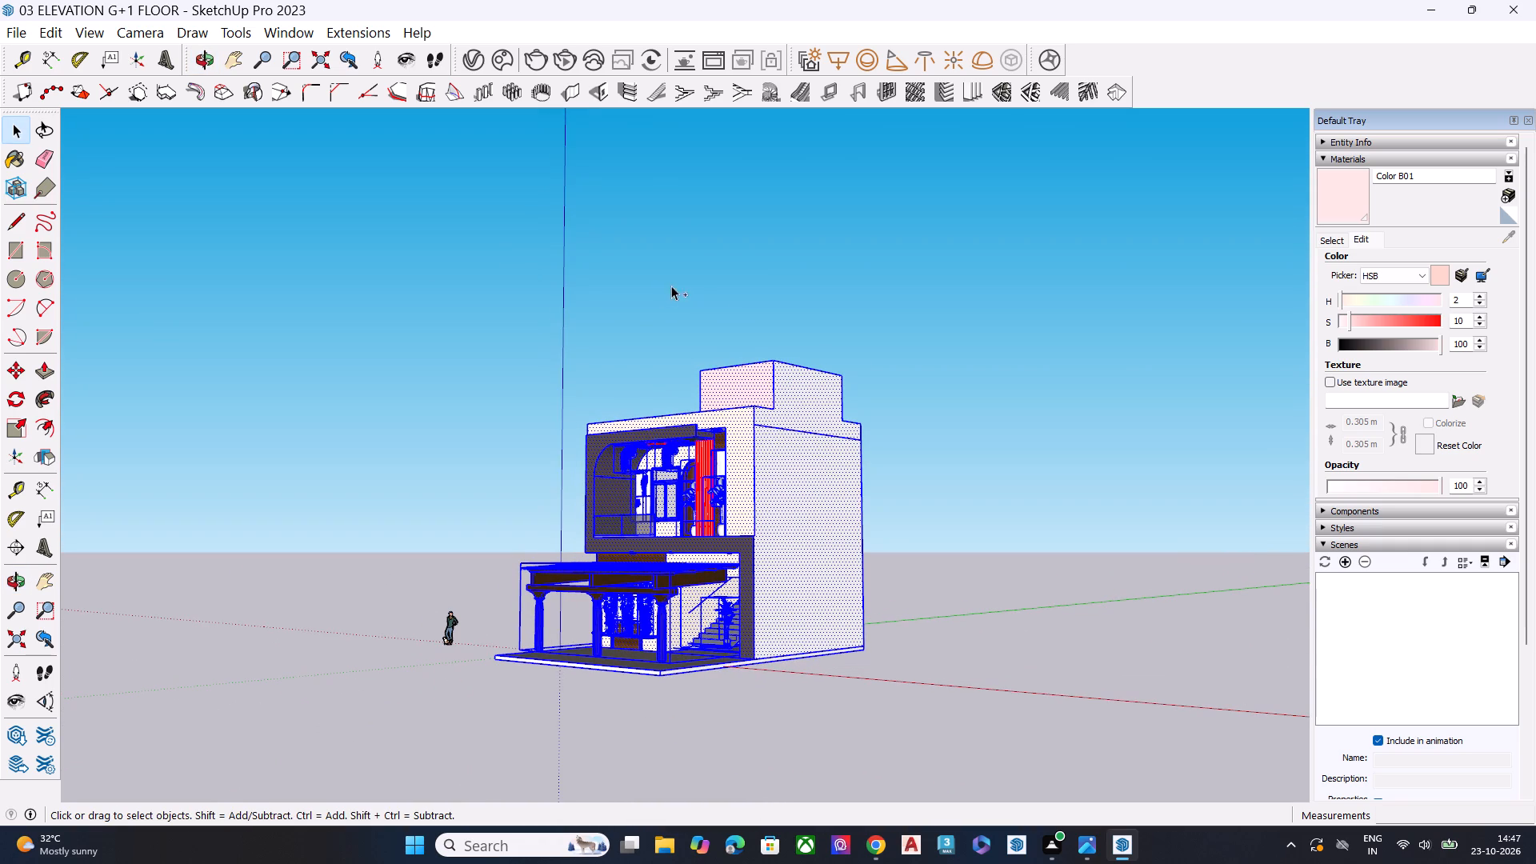
pyautogui.keyDown('ctrl'); pyautogui.moveTo(578, 322); pyautogui.dragTo(962, 742); pyautogui.keyUp('ctrl')
pyautogui.keyDown('ctrl'); pyautogui.moveTo(758, 685); pyautogui.dragTo(1102, 626, button='middle'); pyautogui.keyUp('ctrl')
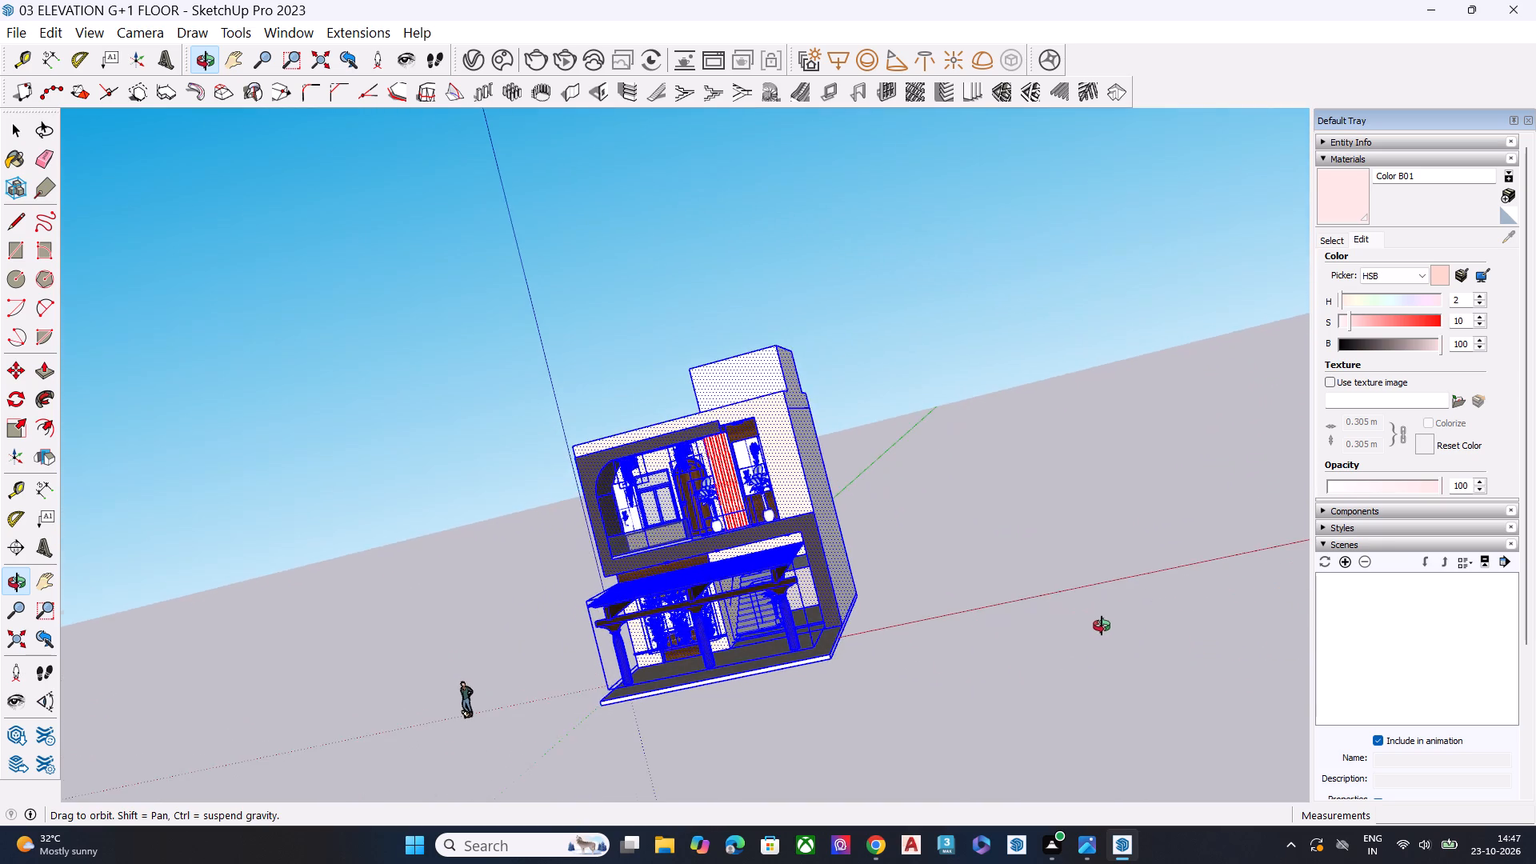
pyautogui.keyDown('ctrl'); pyautogui.moveTo(1102, 626); pyautogui.dragTo(995, 725, button='middle'); pyautogui.keyUp('ctrl')
pyautogui.keyDown('ctrl'); pyautogui.moveTo(964, 733); pyautogui.dragTo(843, 766, button='middle'); pyautogui.keyUp('ctrl')
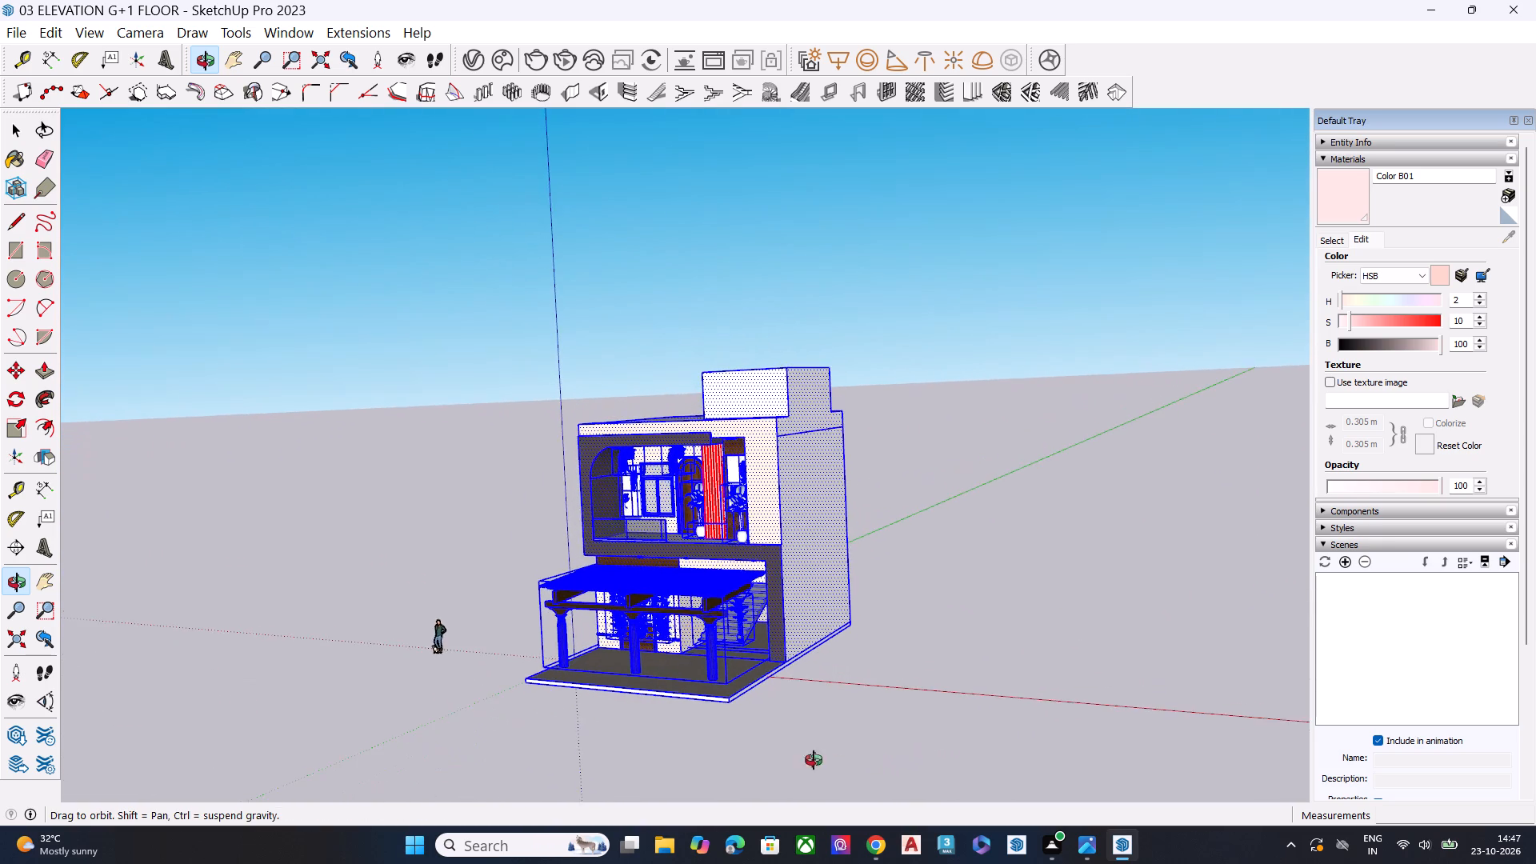
pyautogui.scroll(7, 730, 742)
pyautogui.moveTo(659, 725); pyautogui.dragTo(959, 691, button='middle')
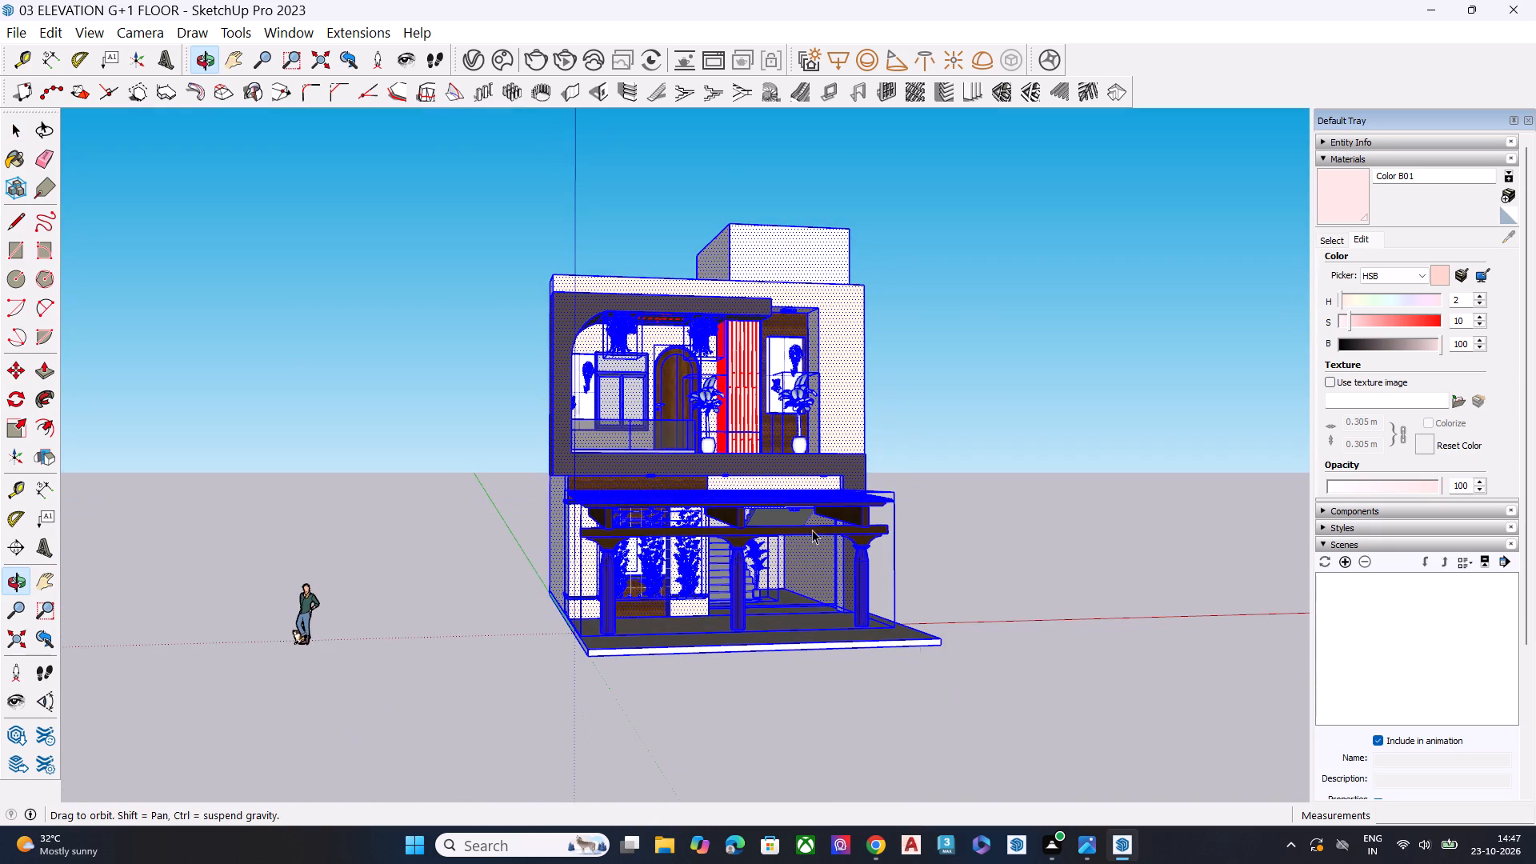
pyautogui.keyDown('ctrl'); pyautogui.moveTo(511, 196); pyautogui.dragTo(1004, 754); pyautogui.keyUp('ctrl')
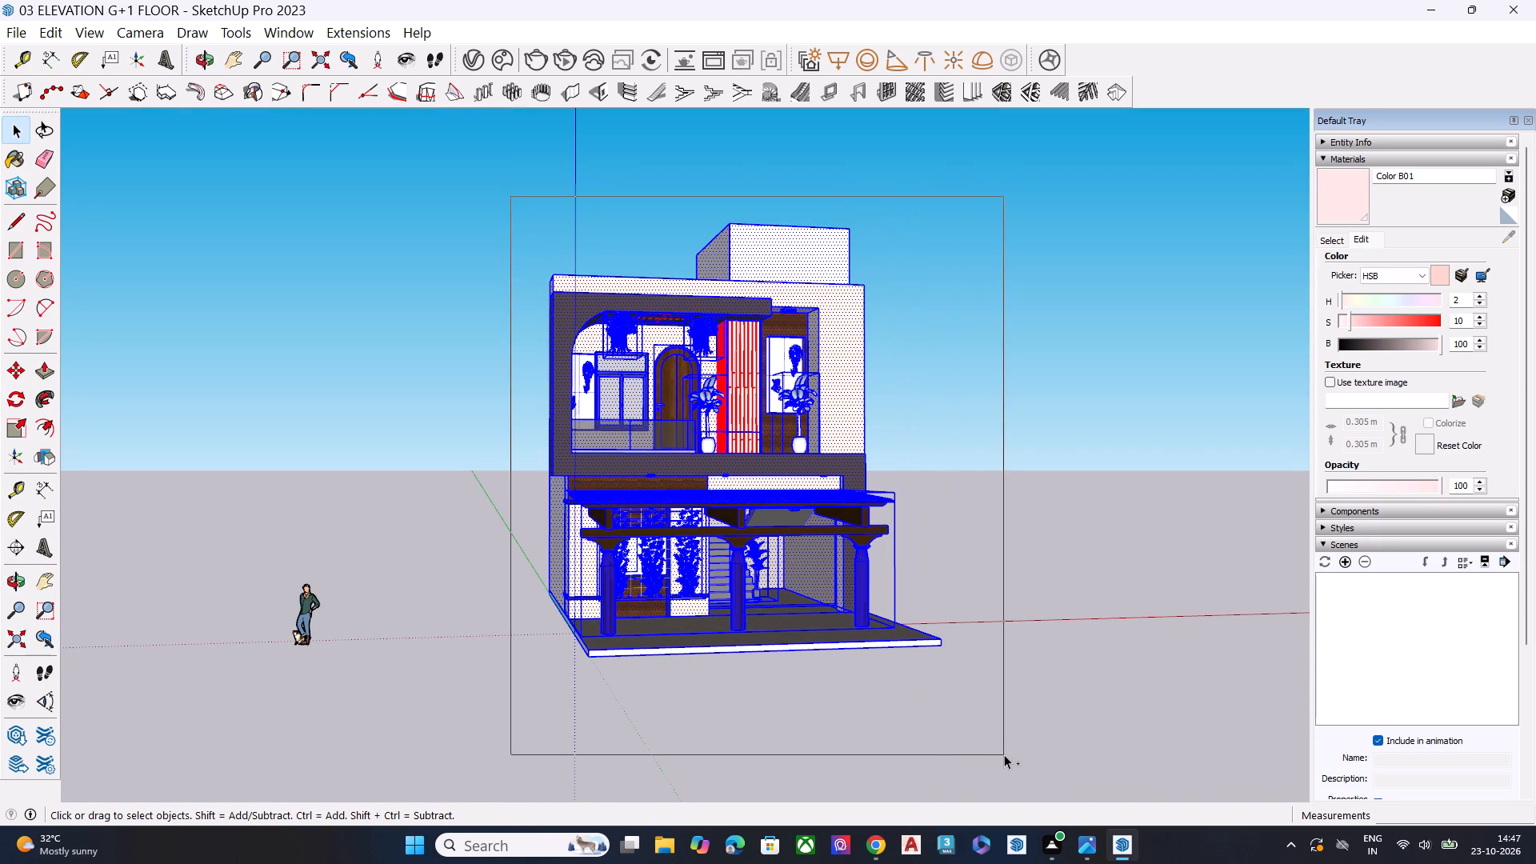
pyautogui.press('s')
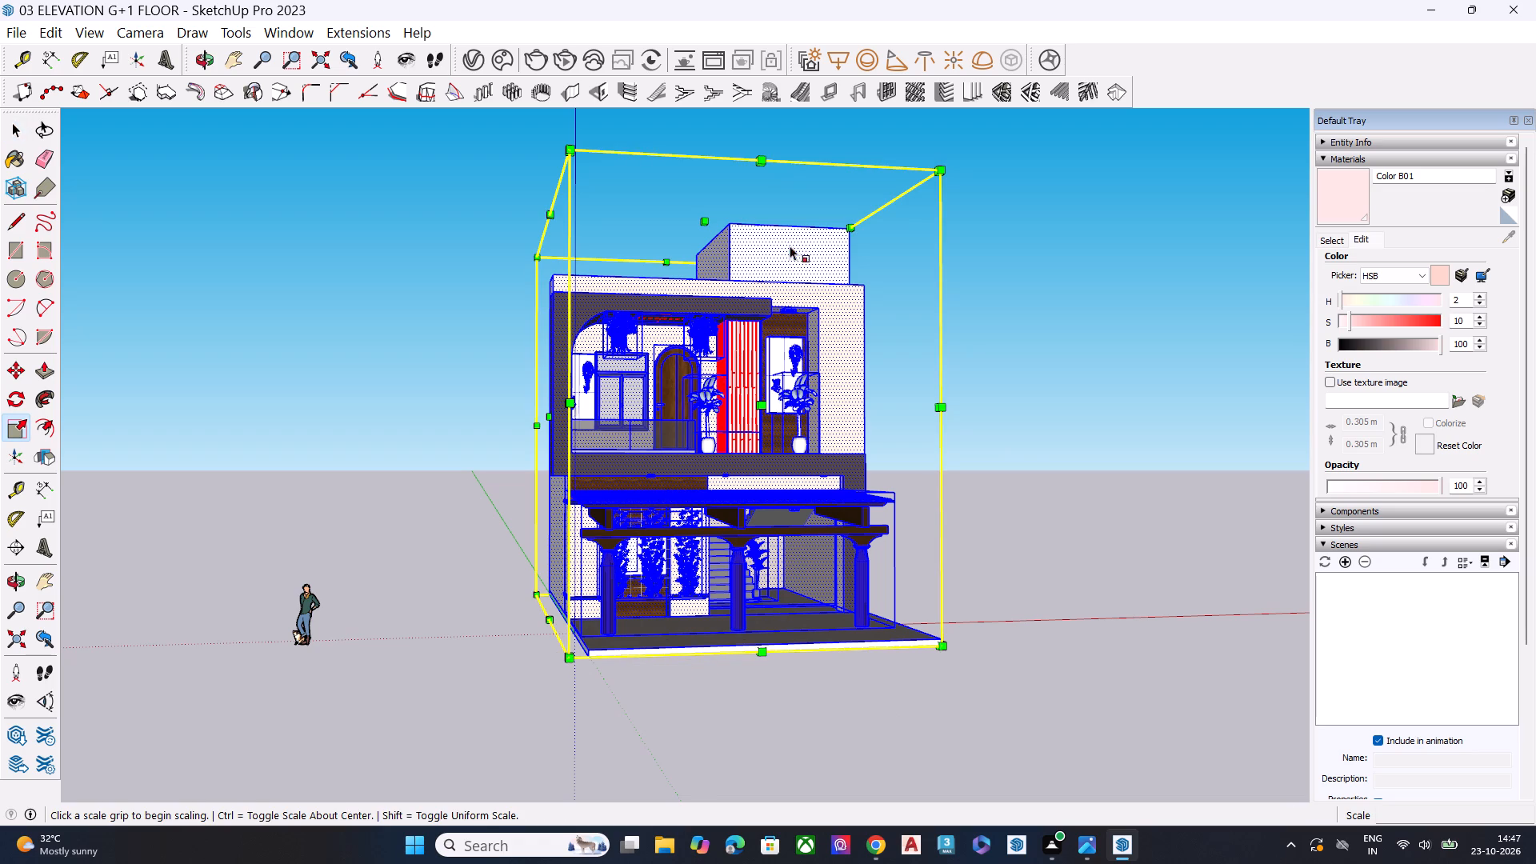
pyautogui.moveTo(796, 271); pyautogui.dragTo(767, 364)
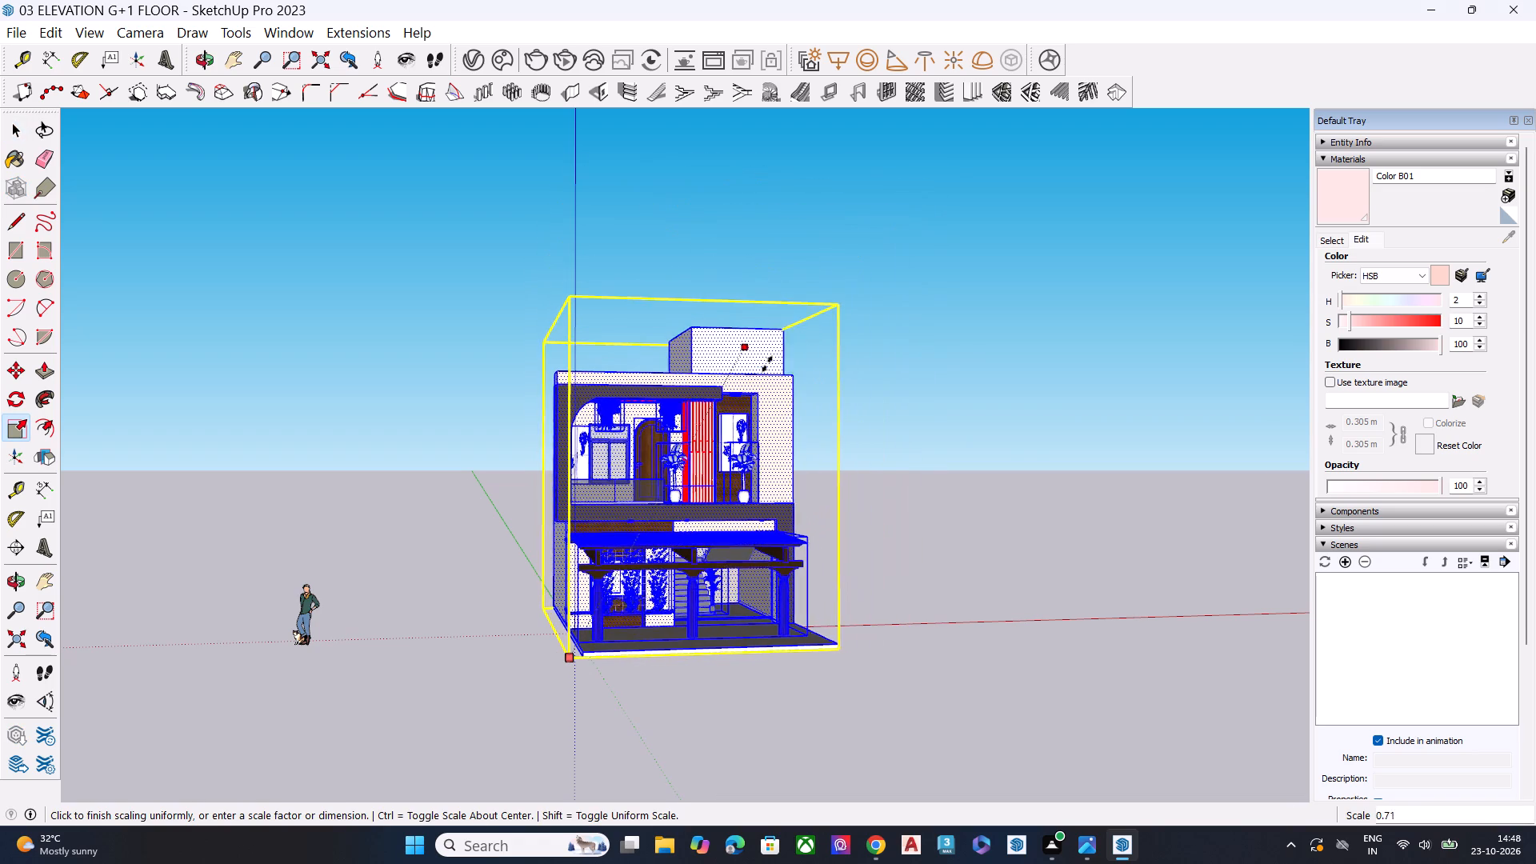
pyautogui.moveTo(767, 364); pyautogui.dragTo(770, 363)
pyautogui.press('space')
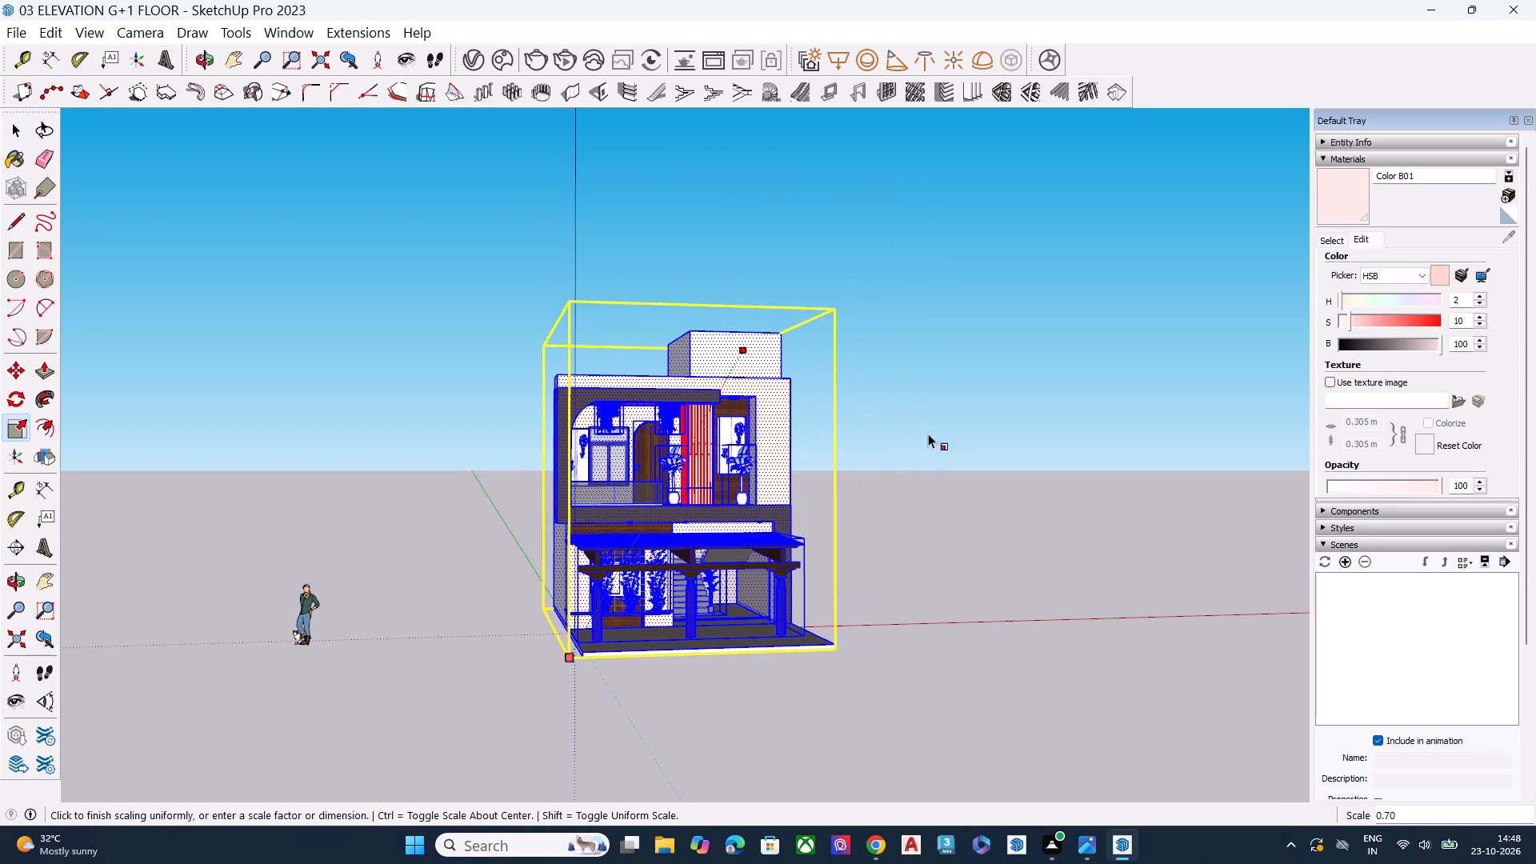
pyautogui.click(928, 434)
# Examine the scaled house beside the human figure from the front and from the side.
pyautogui.scroll(-1, 678, 603)
pyautogui.scroll(5, 678, 603)
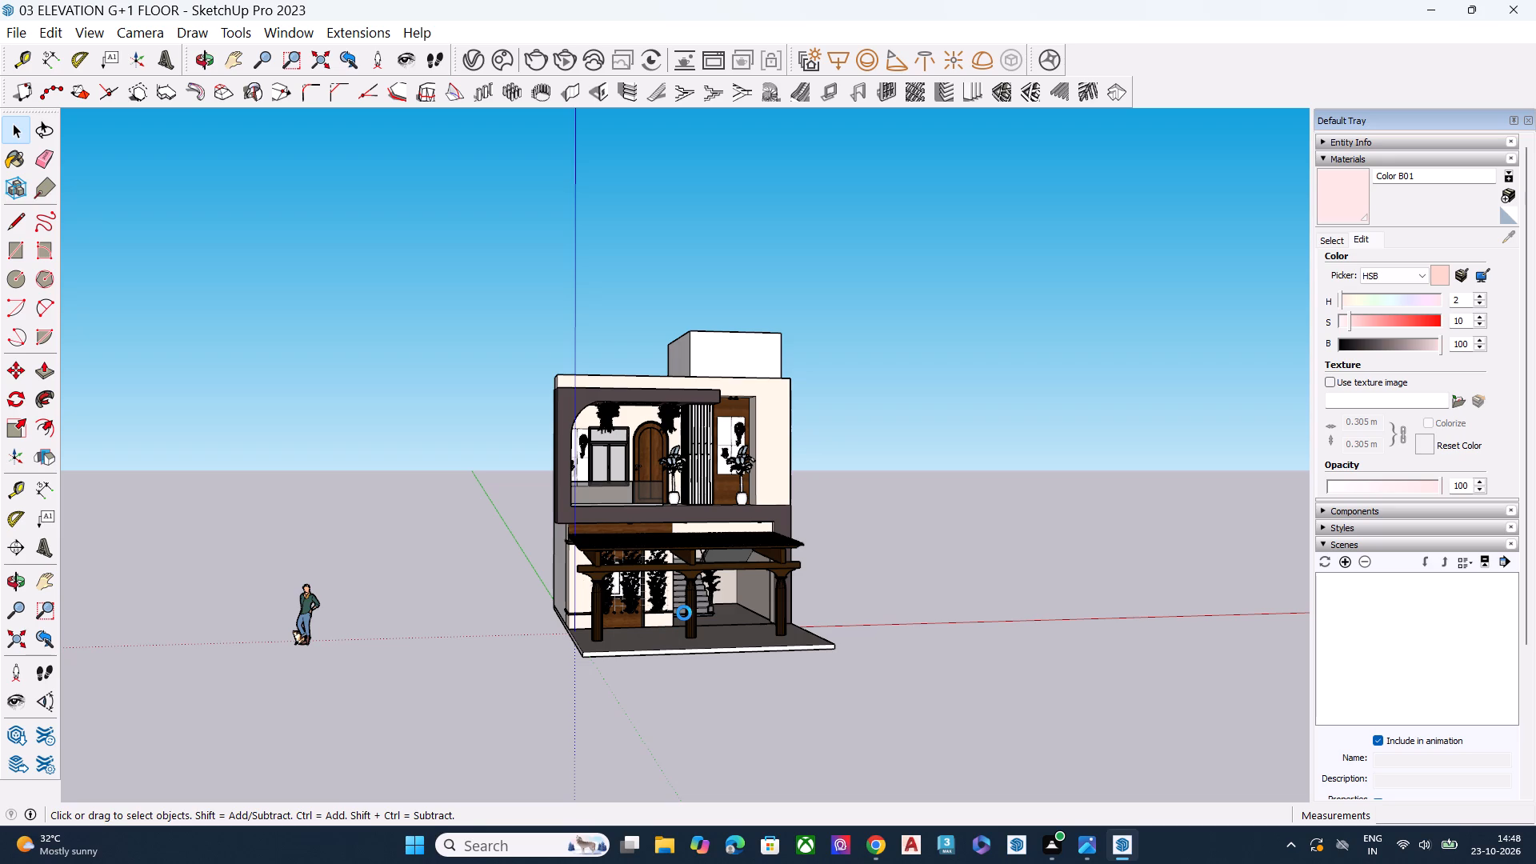
pyautogui.moveTo(666, 574); pyautogui.dragTo(714, 510, button='middle')
pyautogui.moveTo(714, 510); pyautogui.dragTo(759, 489, button='middle')
pyautogui.moveTo(718, 628); pyautogui.dragTo(894, 750, button='middle')
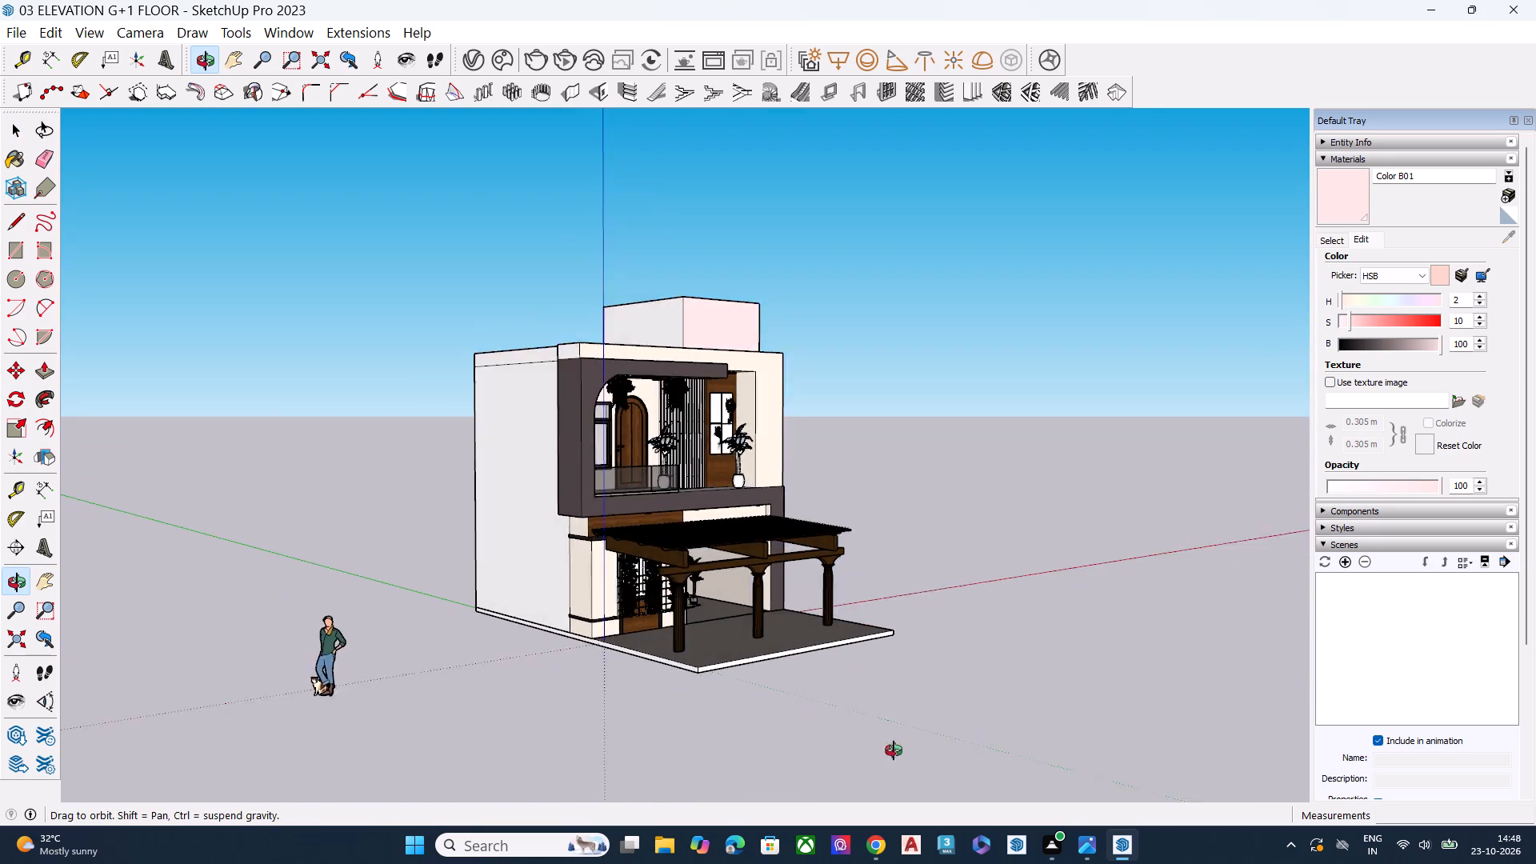
pyautogui.moveTo(894, 750); pyautogui.dragTo(1037, 781, button='middle')
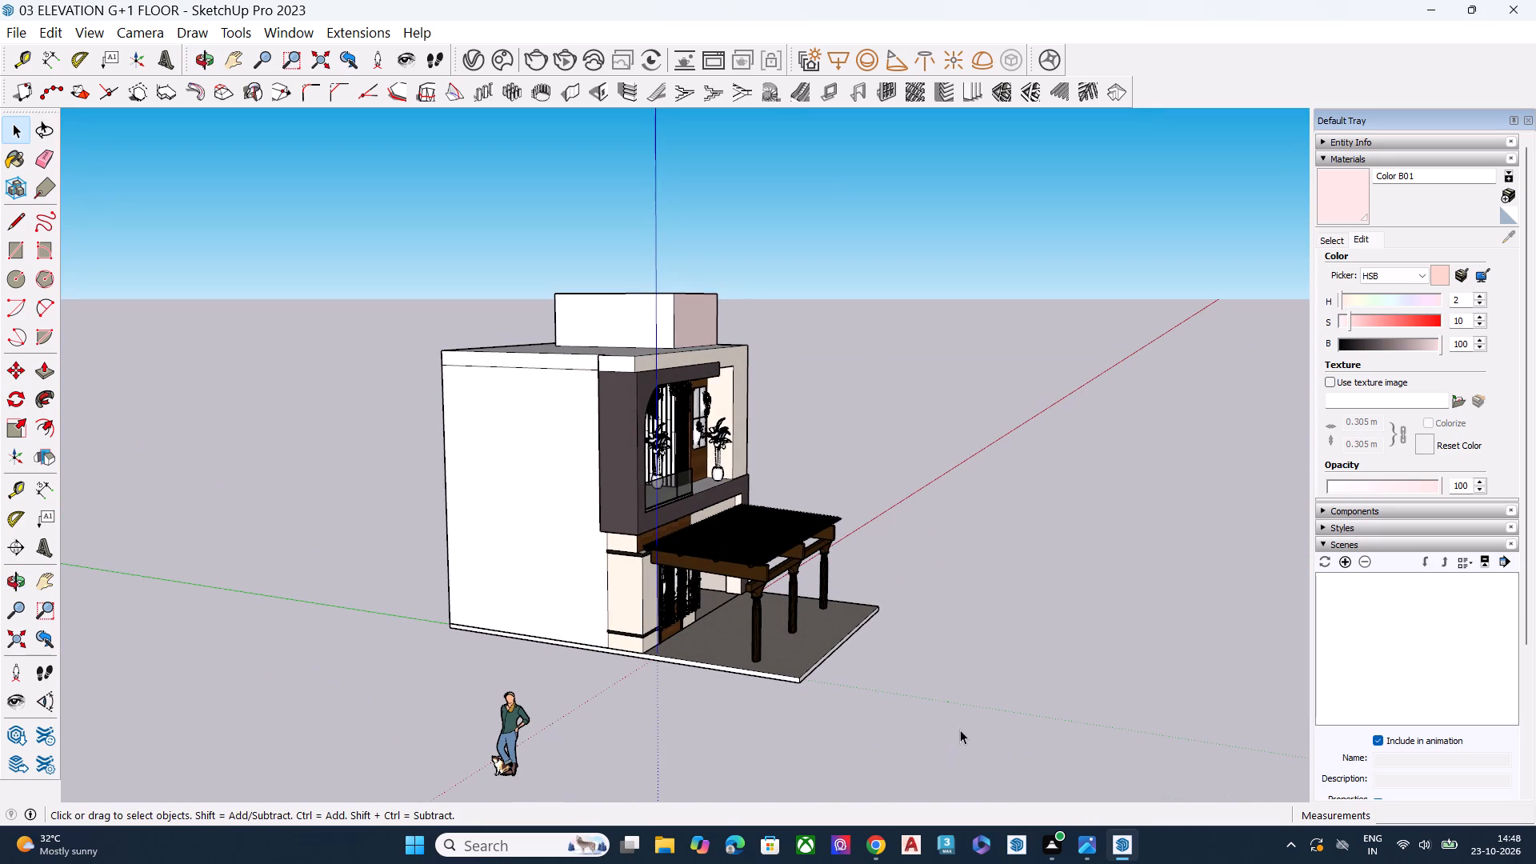
pyautogui.moveTo(975, 714); pyautogui.dragTo(974, 382)
pyautogui.moveTo(974, 382); pyautogui.dragTo(990, 394)
# Move the whole house, including pergola and base slab, so the slab's front bottom corner sits on the axes origin.
pyautogui.moveTo(694, 450); pyautogui.dragTo(866, 533, button='middle')
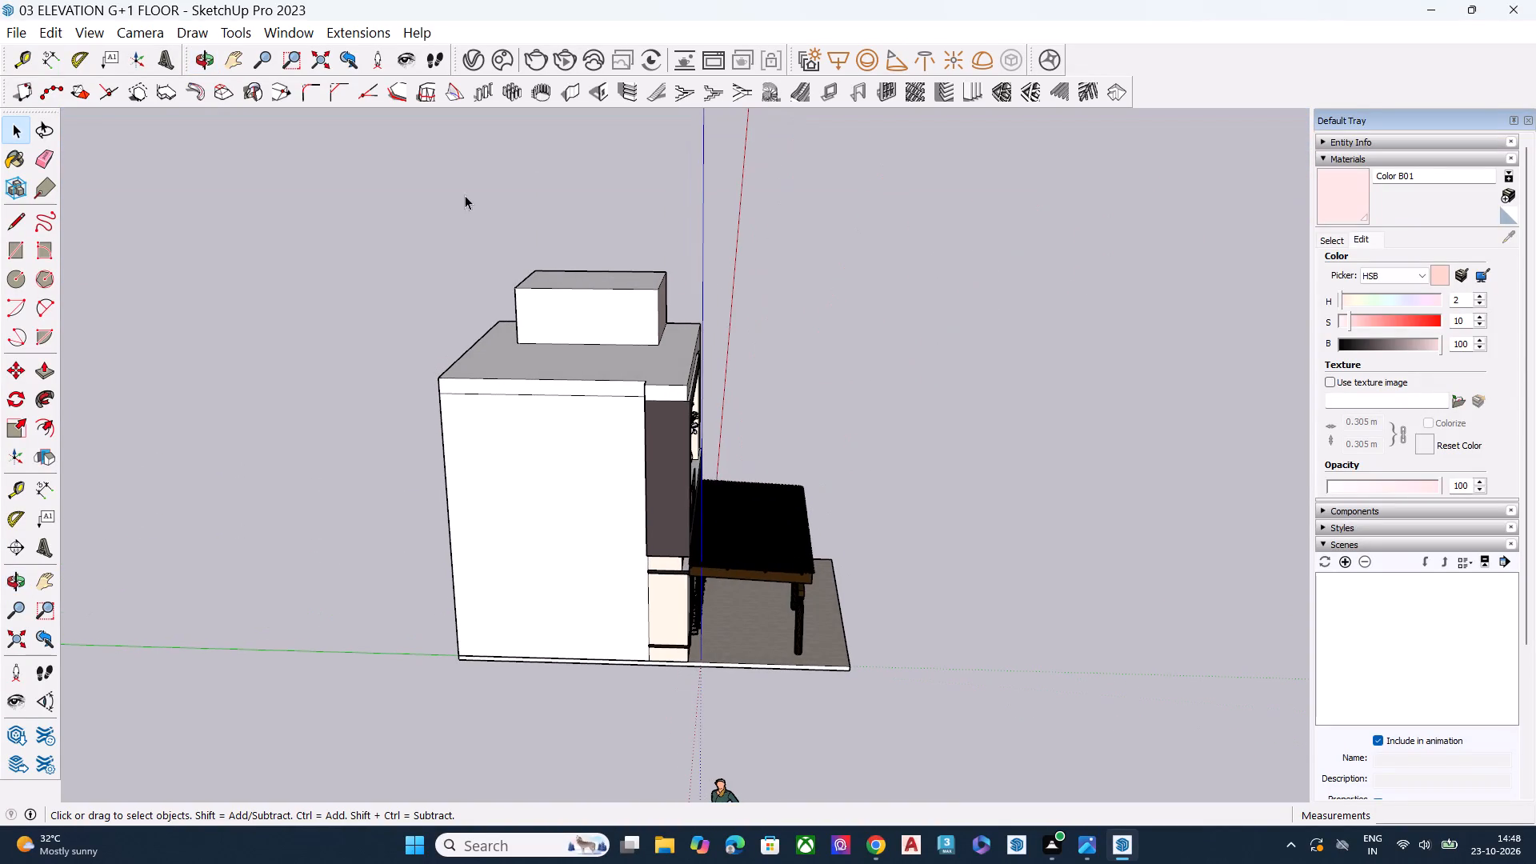
pyautogui.moveTo(386, 161); pyautogui.dragTo(996, 720)
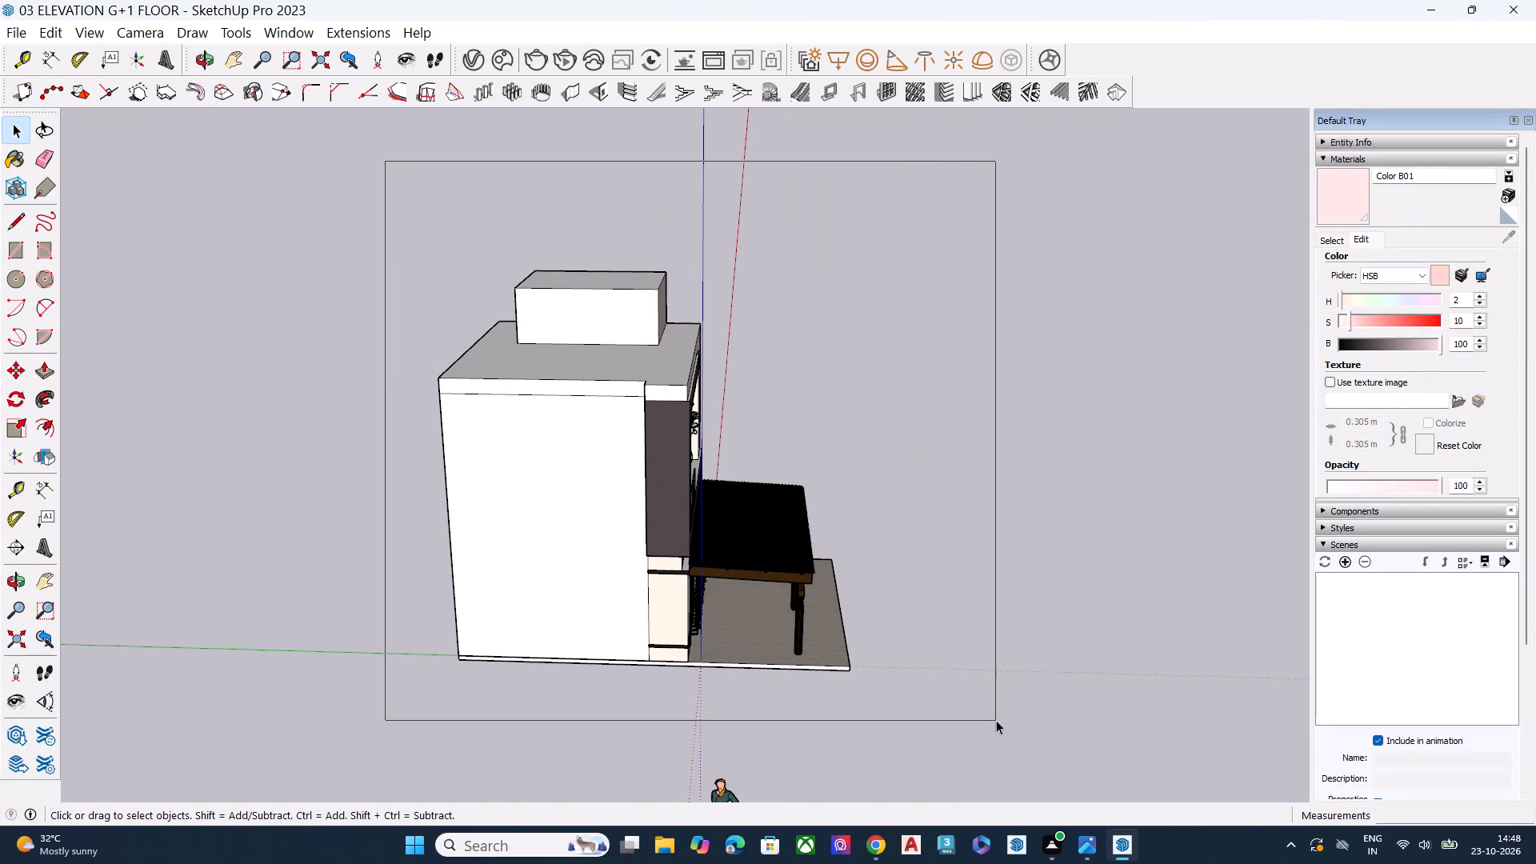
pyautogui.moveTo(929, 681); pyautogui.dragTo(589, 625, button='middle')
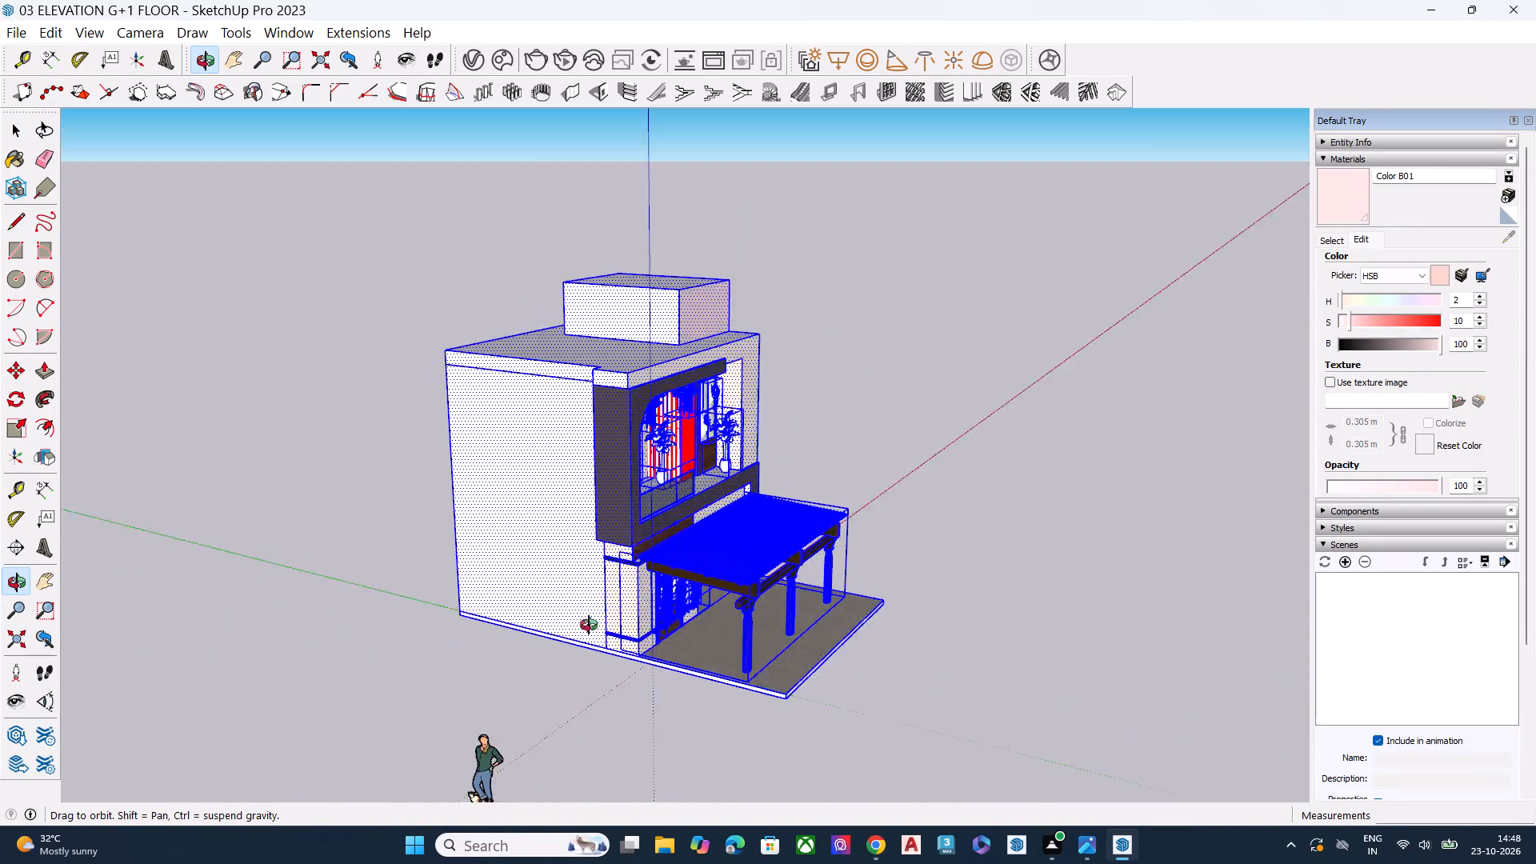
pyautogui.moveTo(589, 625); pyautogui.dragTo(534, 565, button='middle')
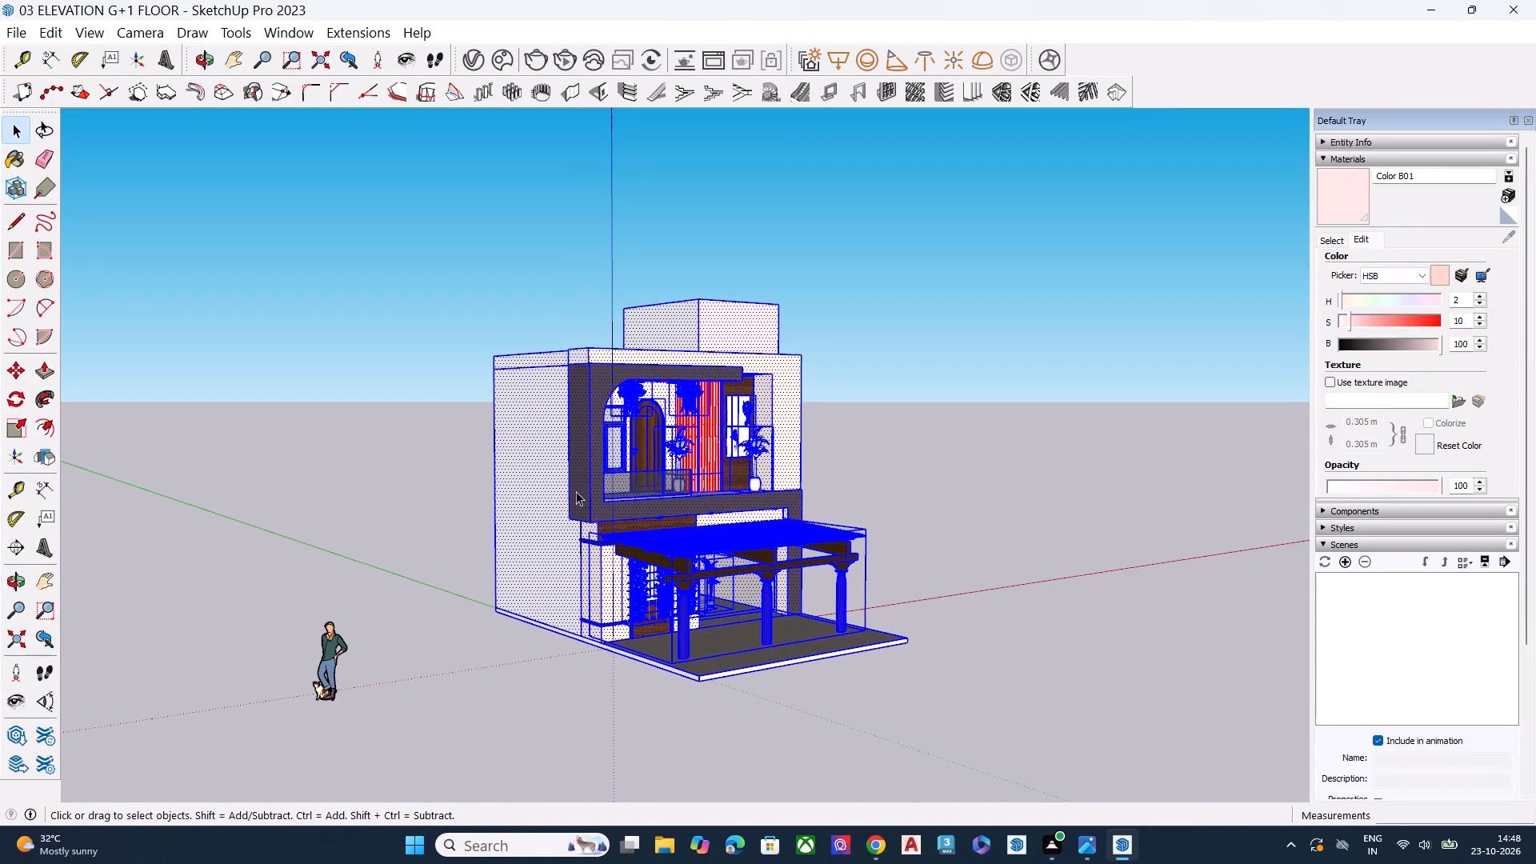
pyautogui.keyDown('ctrl'); pyautogui.moveTo(521, 290); pyautogui.dragTo(967, 748); pyautogui.keyUp('ctrl')
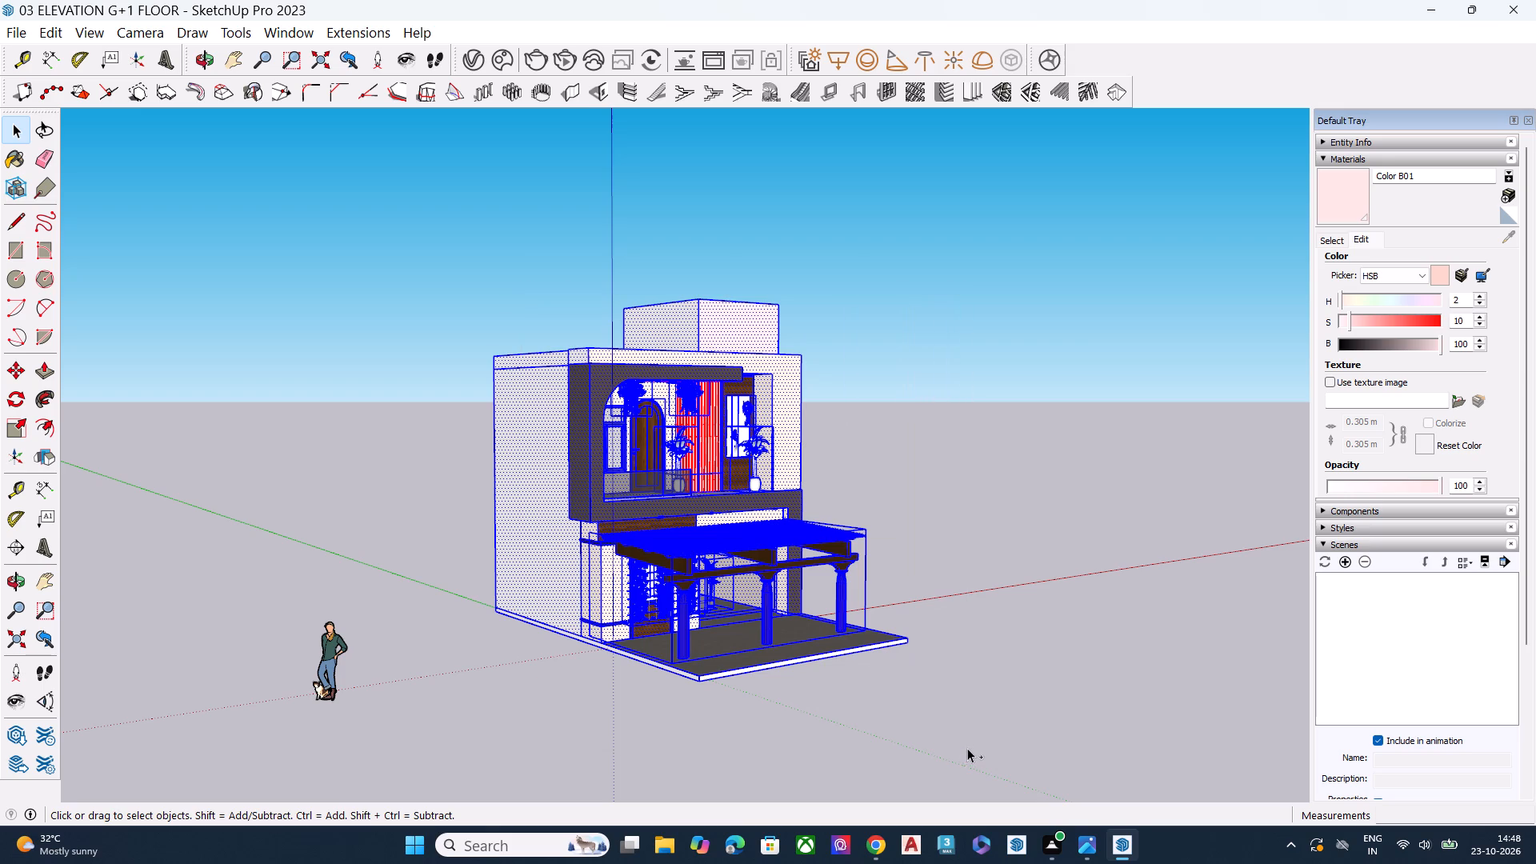
pyautogui.keyDown('ctrl'); pyautogui.moveTo(450, 268); pyautogui.dragTo(983, 735); pyautogui.keyUp('ctrl')
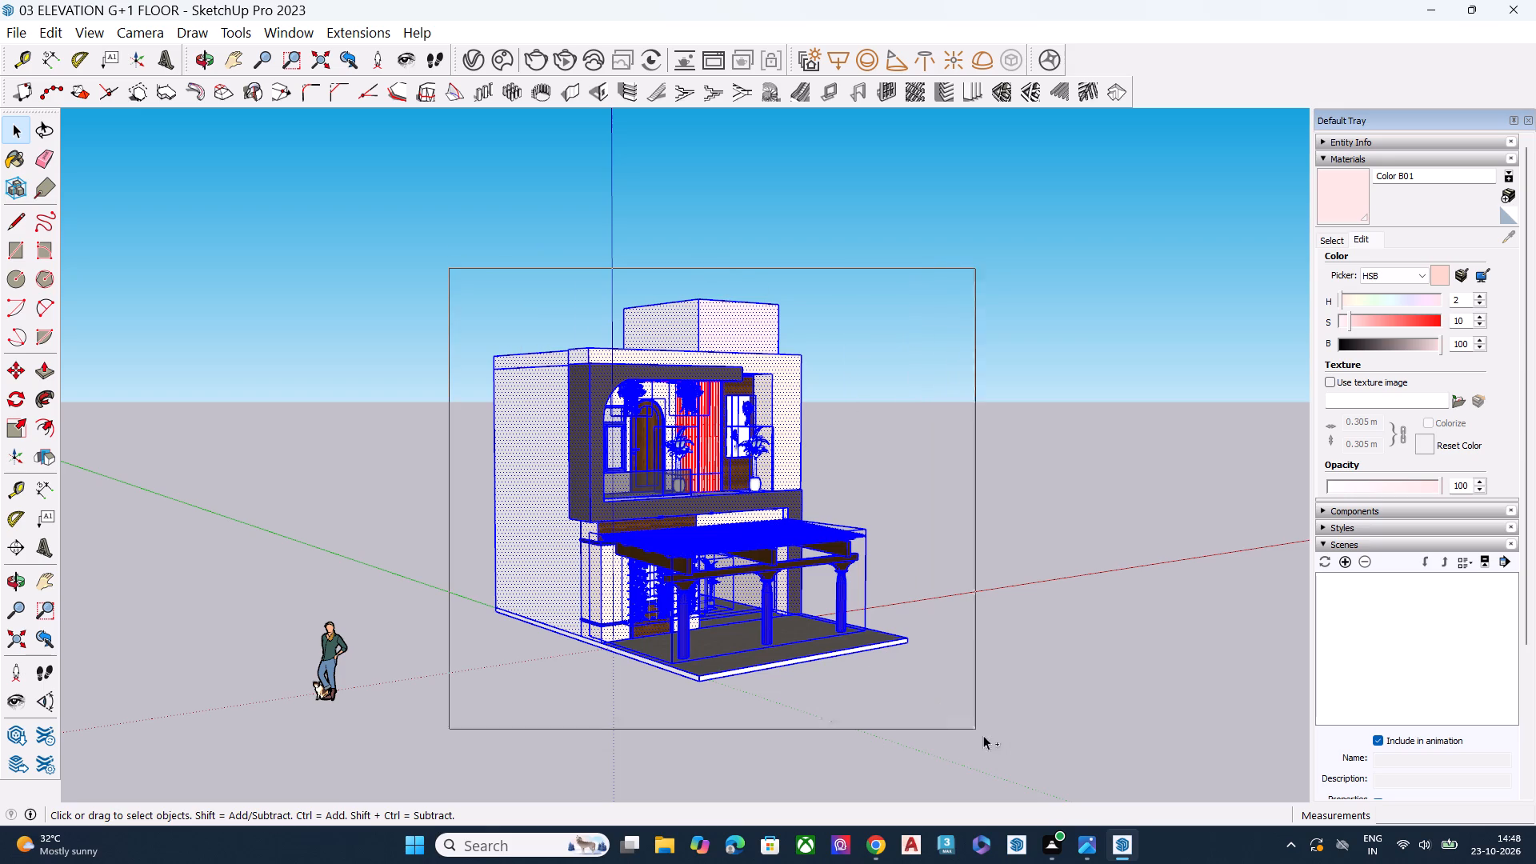
pyautogui.keyDown('ctrl'); pyautogui.moveTo(983, 735); pyautogui.dragTo(989, 740); pyautogui.keyUp('ctrl')
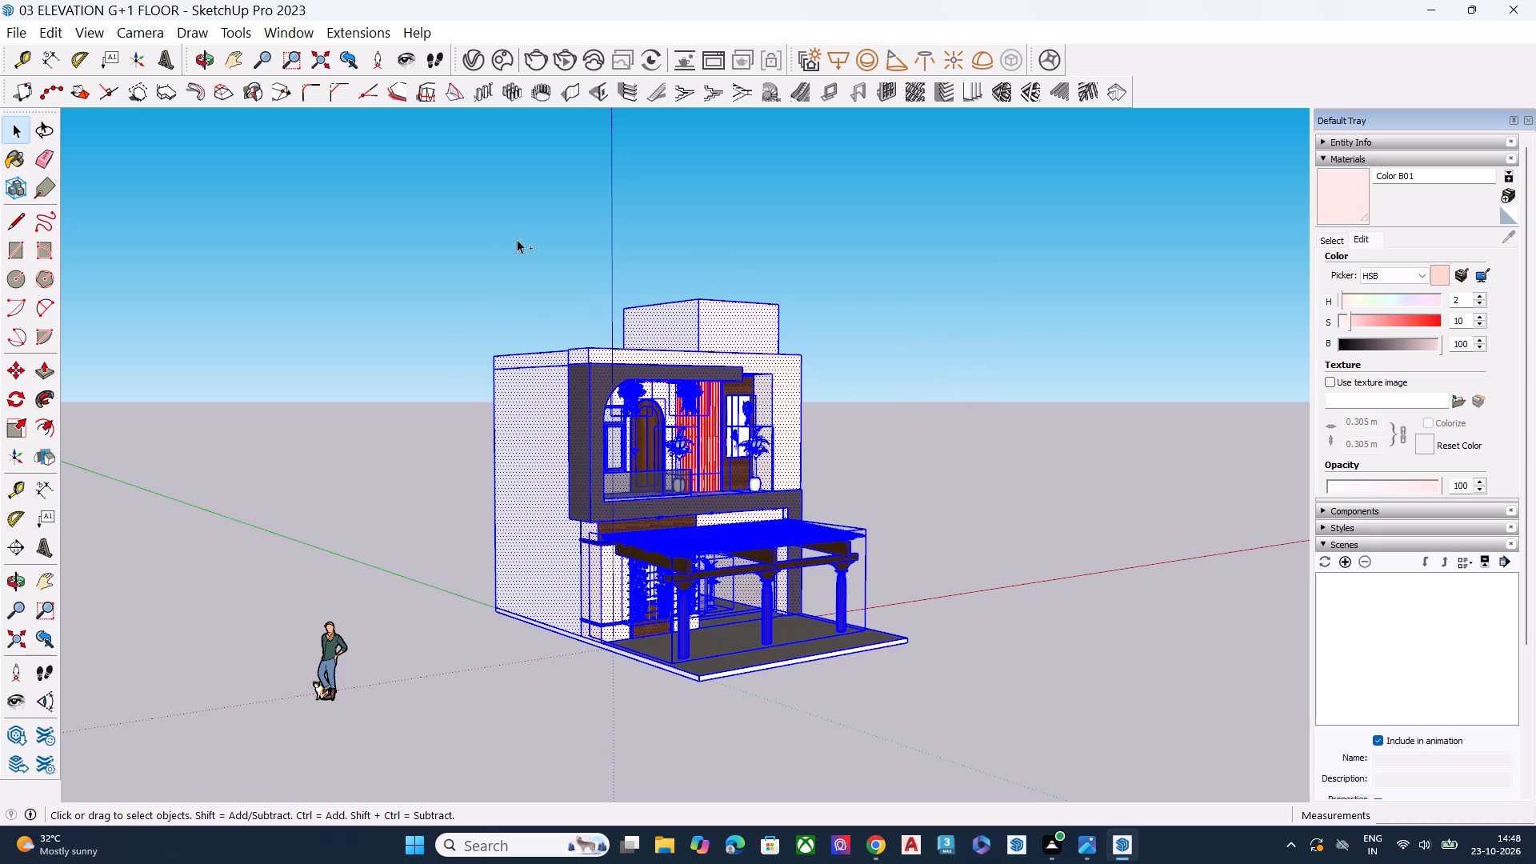
pyautogui.keyDown('ctrl'); pyautogui.moveTo(546, 204); pyautogui.dragTo(965, 726); pyautogui.keyUp('ctrl')
pyautogui.scroll(14, 706, 702)
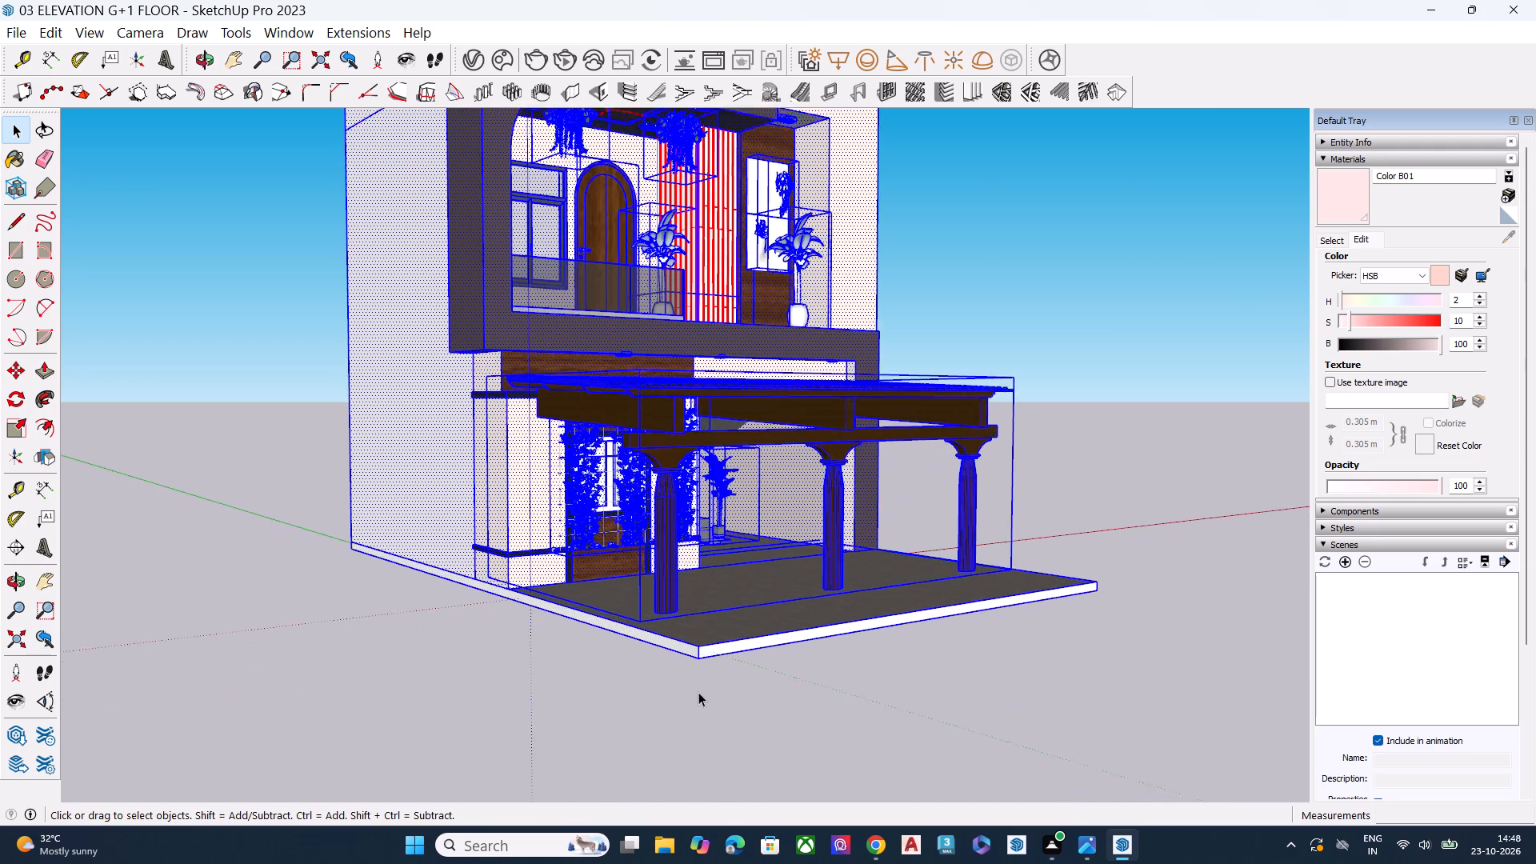
pyautogui.press('m')
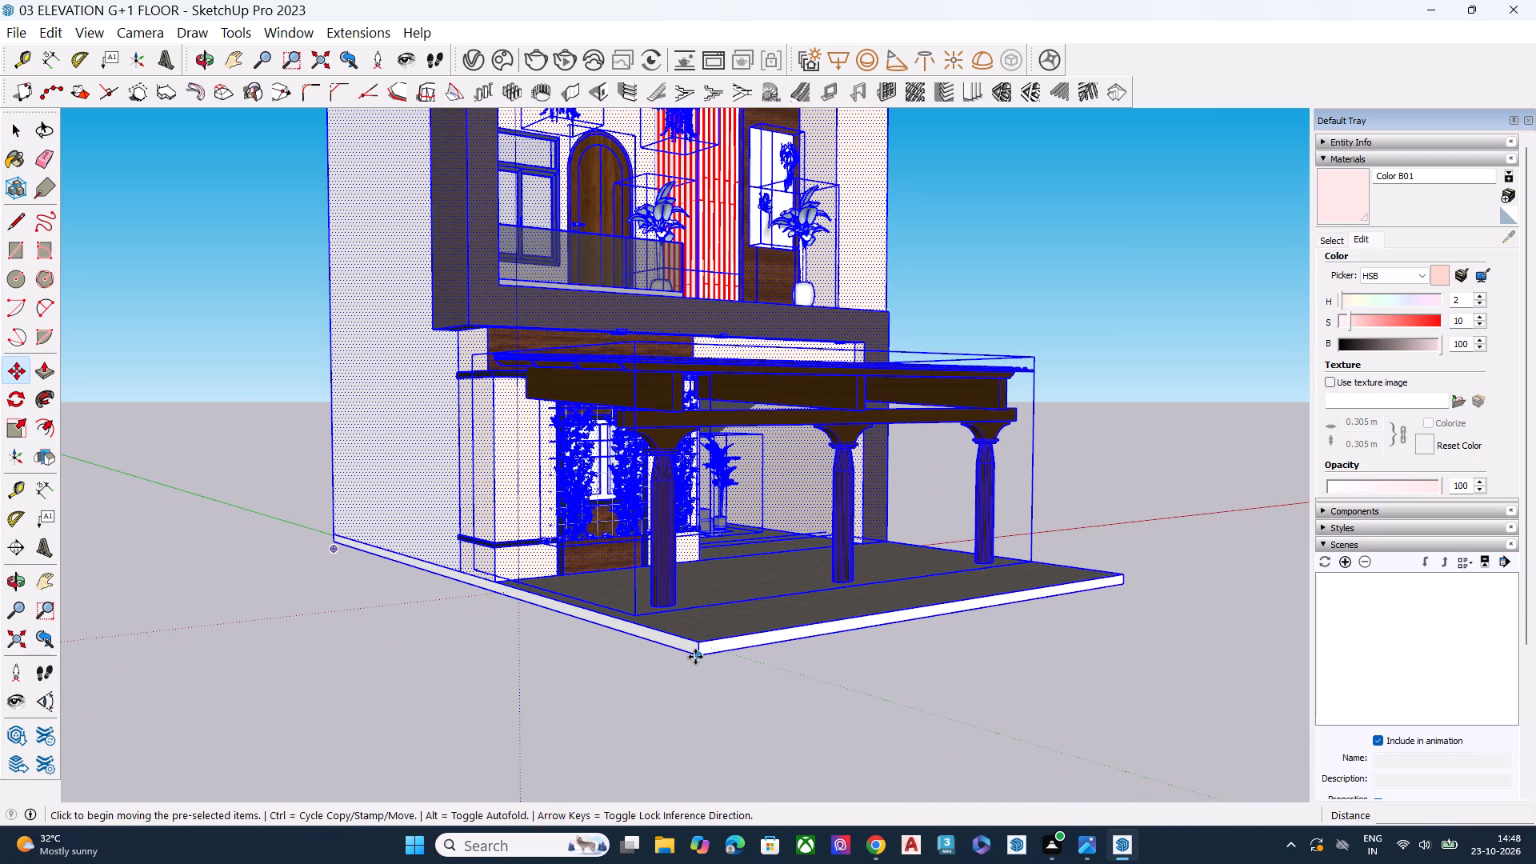
pyautogui.click(697, 655)
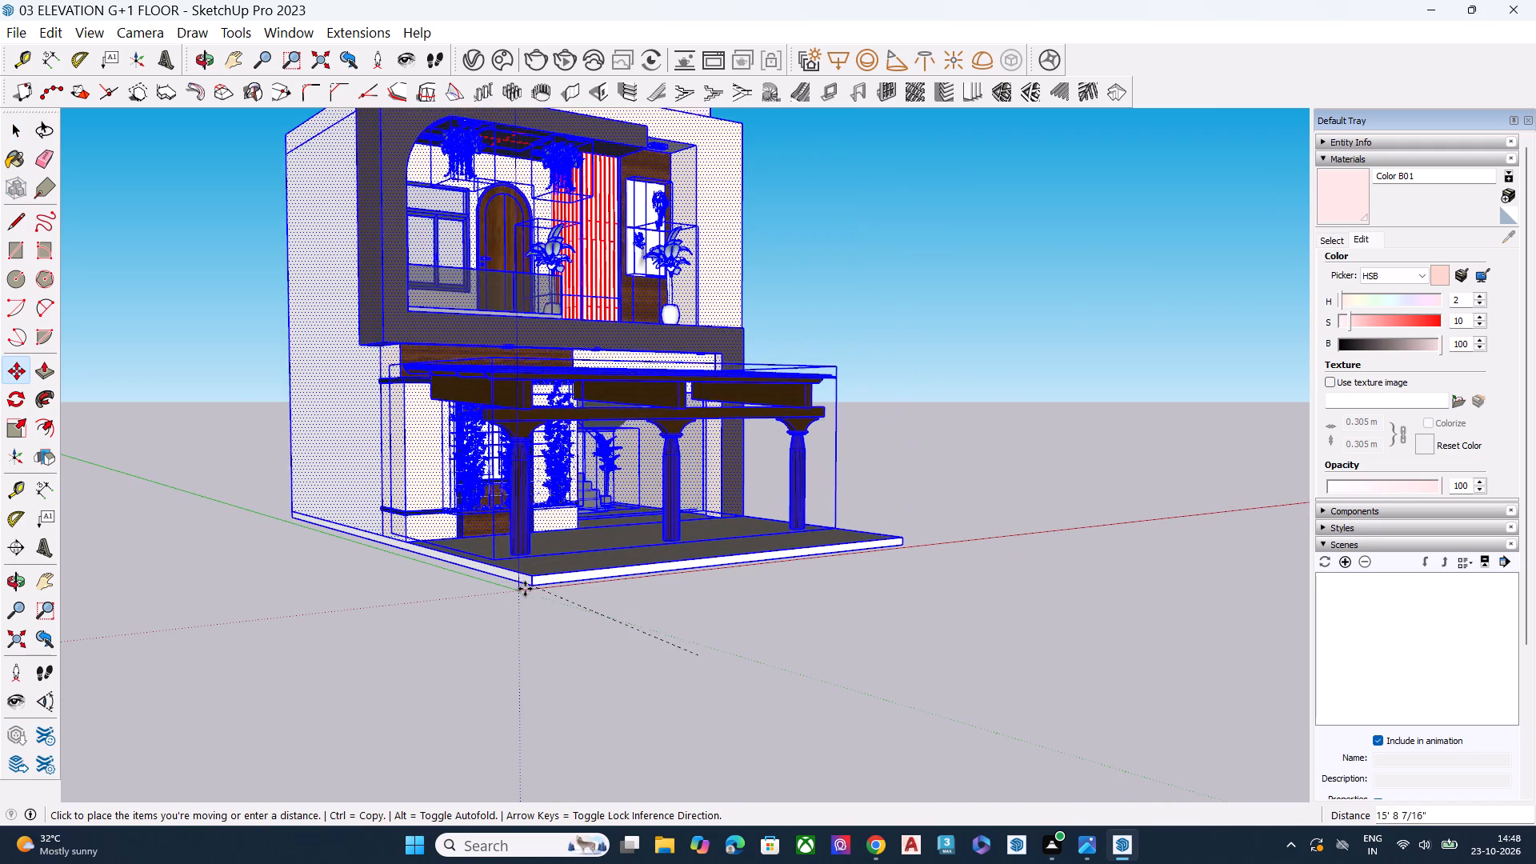
pyautogui.click(516, 589)
pyautogui.press('space')
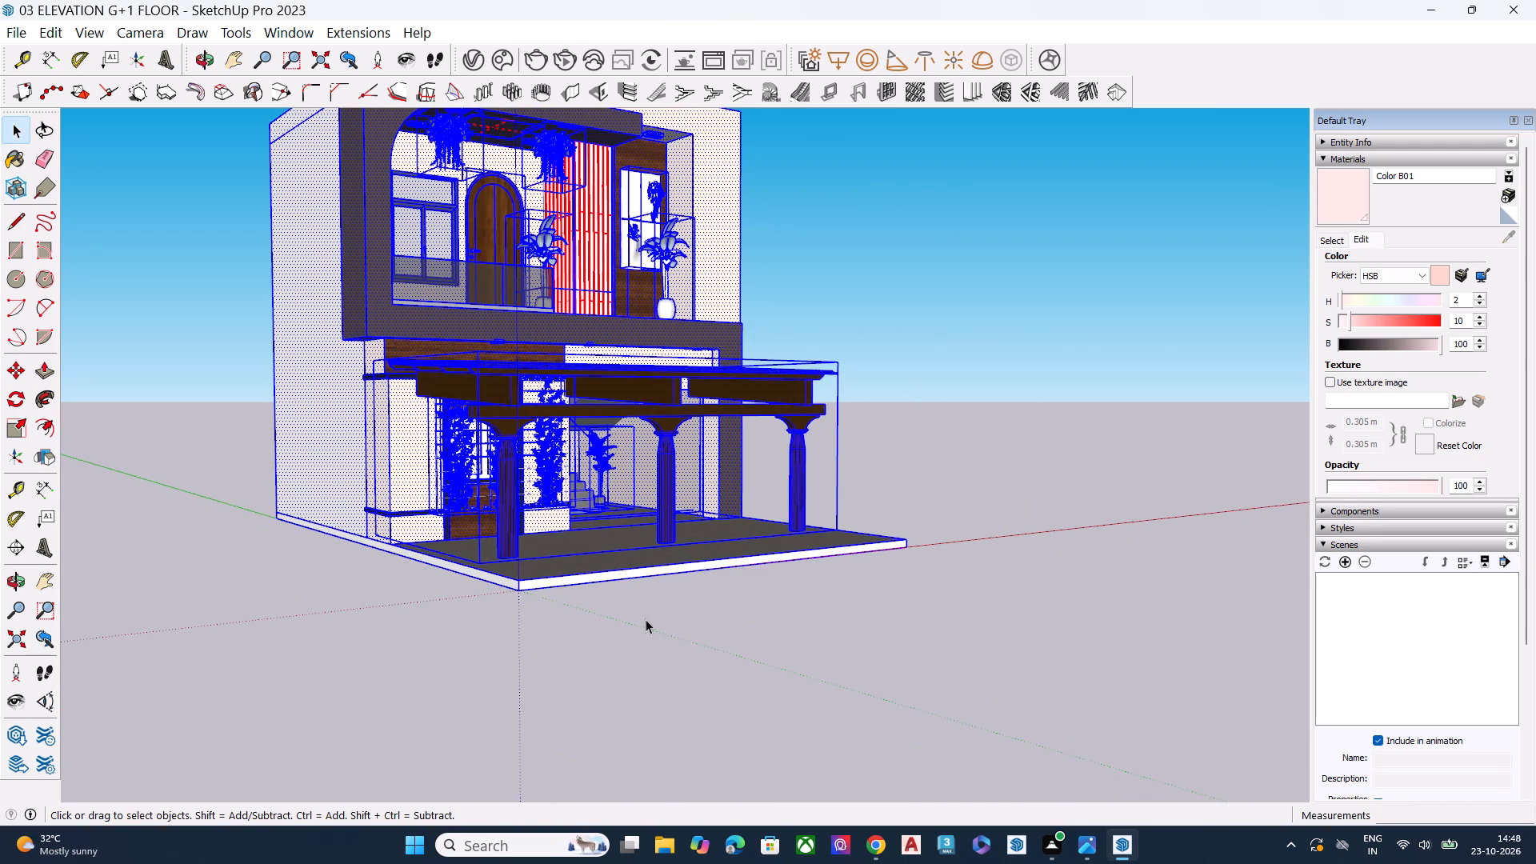
pyautogui.click(646, 619)
# Scale the pergola outward from the house by about 1.3 so its front posts stand near the base slab's front edge.
pyautogui.scroll(-4, 838, 628)
pyautogui.moveTo(914, 631); pyautogui.dragTo(702, 650, button='middle')
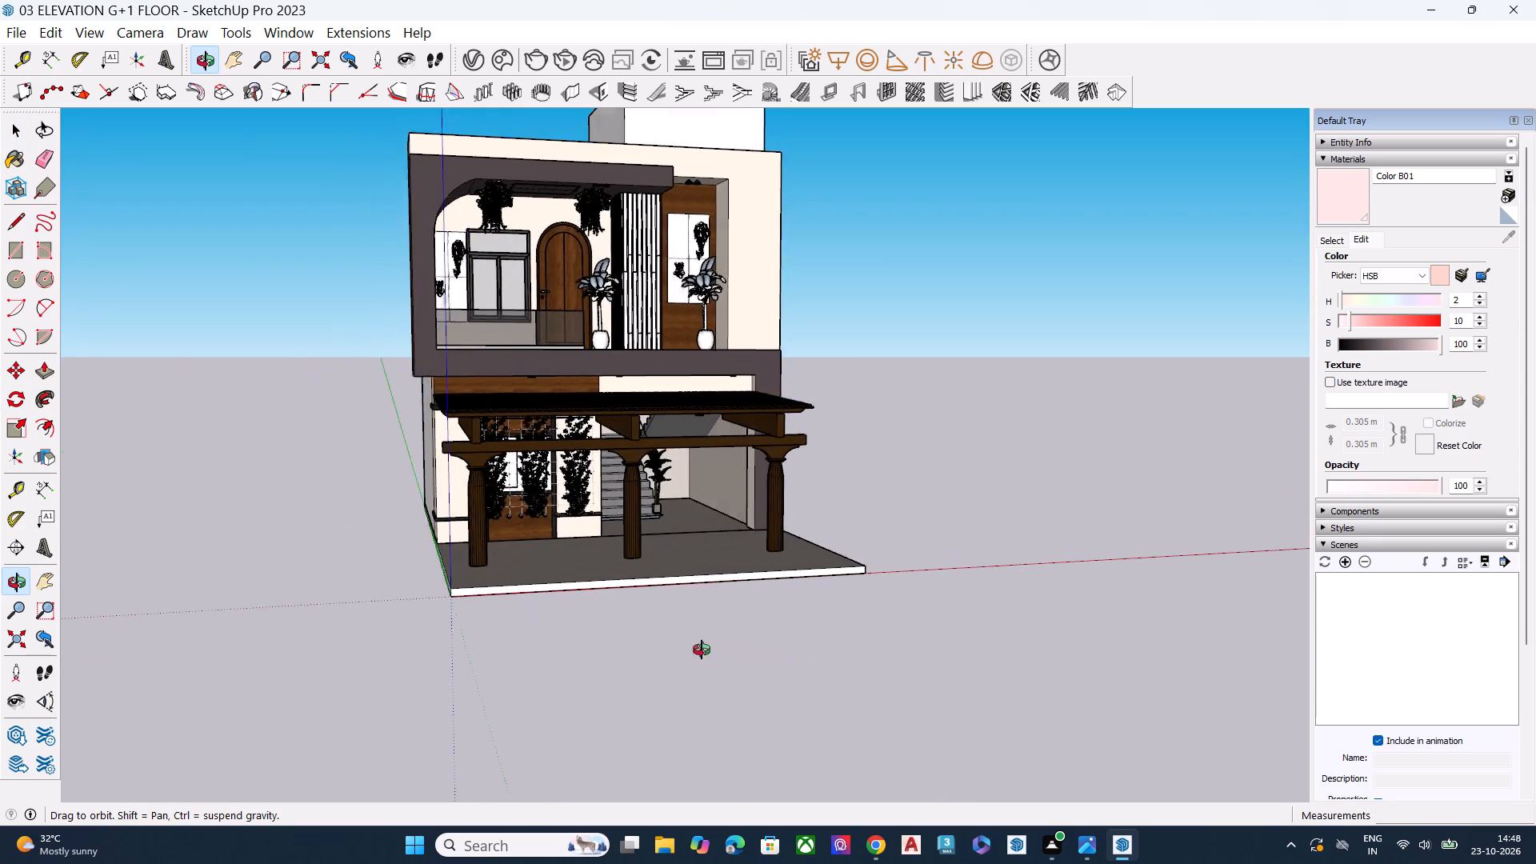
pyautogui.moveTo(702, 650); pyautogui.dragTo(638, 724, button='middle')
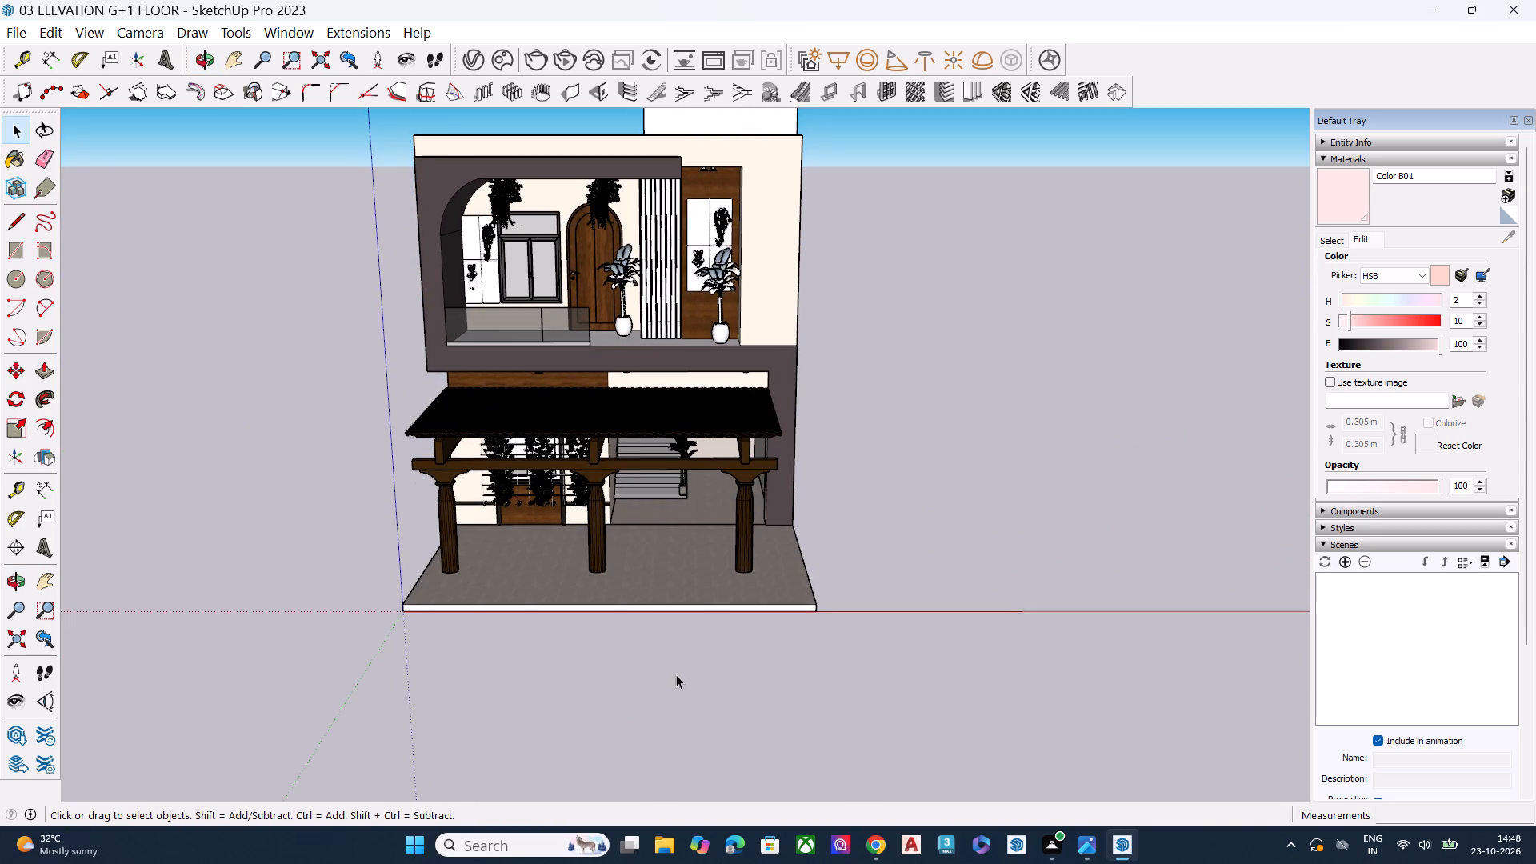
pyautogui.scroll(4, 651, 559)
pyautogui.scroll(1, 716, 543)
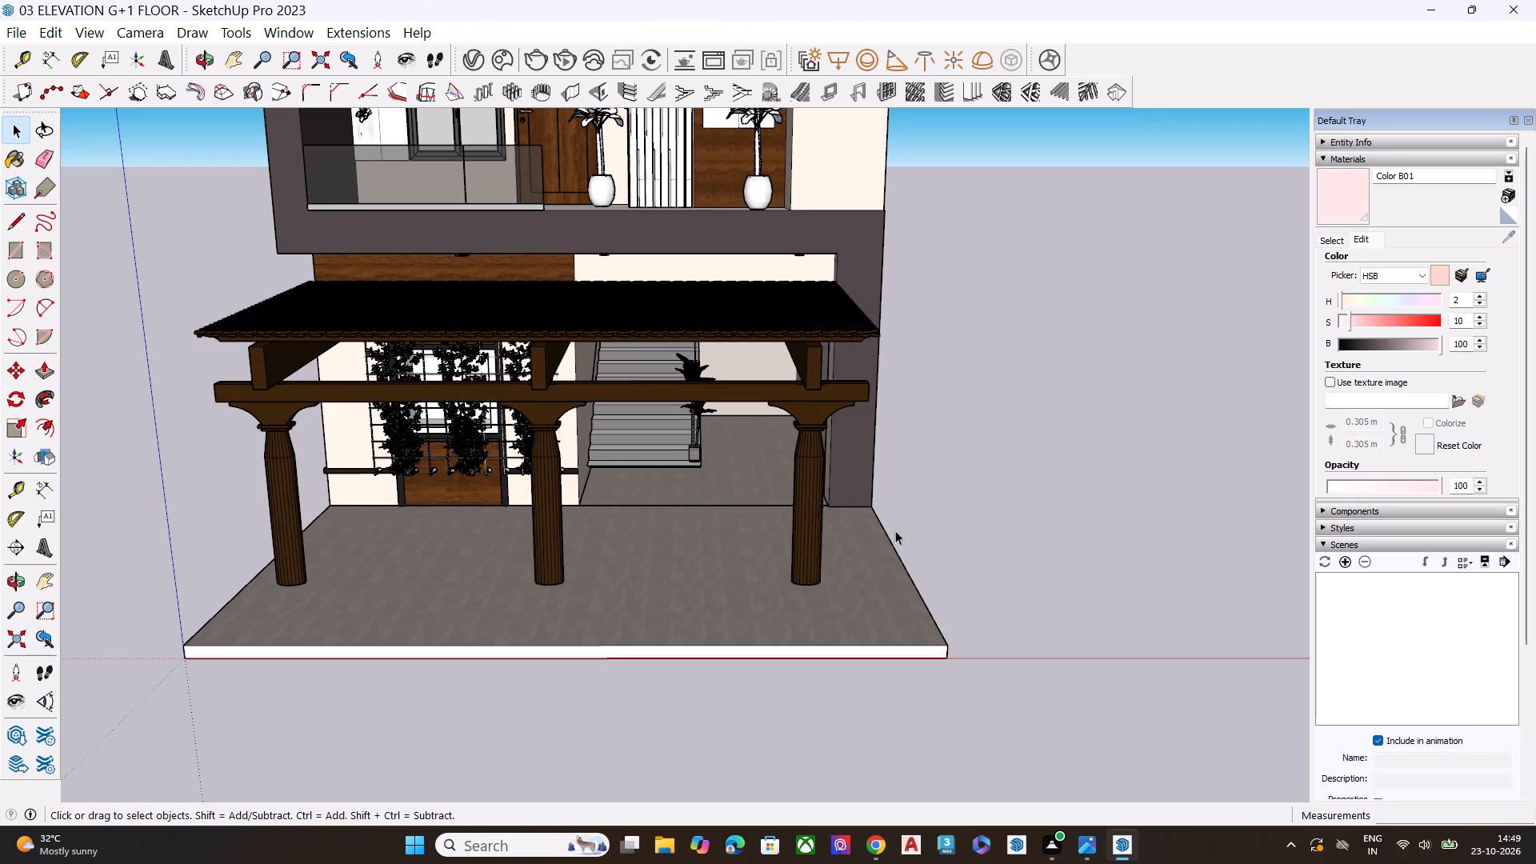
pyautogui.moveTo(795, 645); pyautogui.dragTo(829, 582, button='middle')
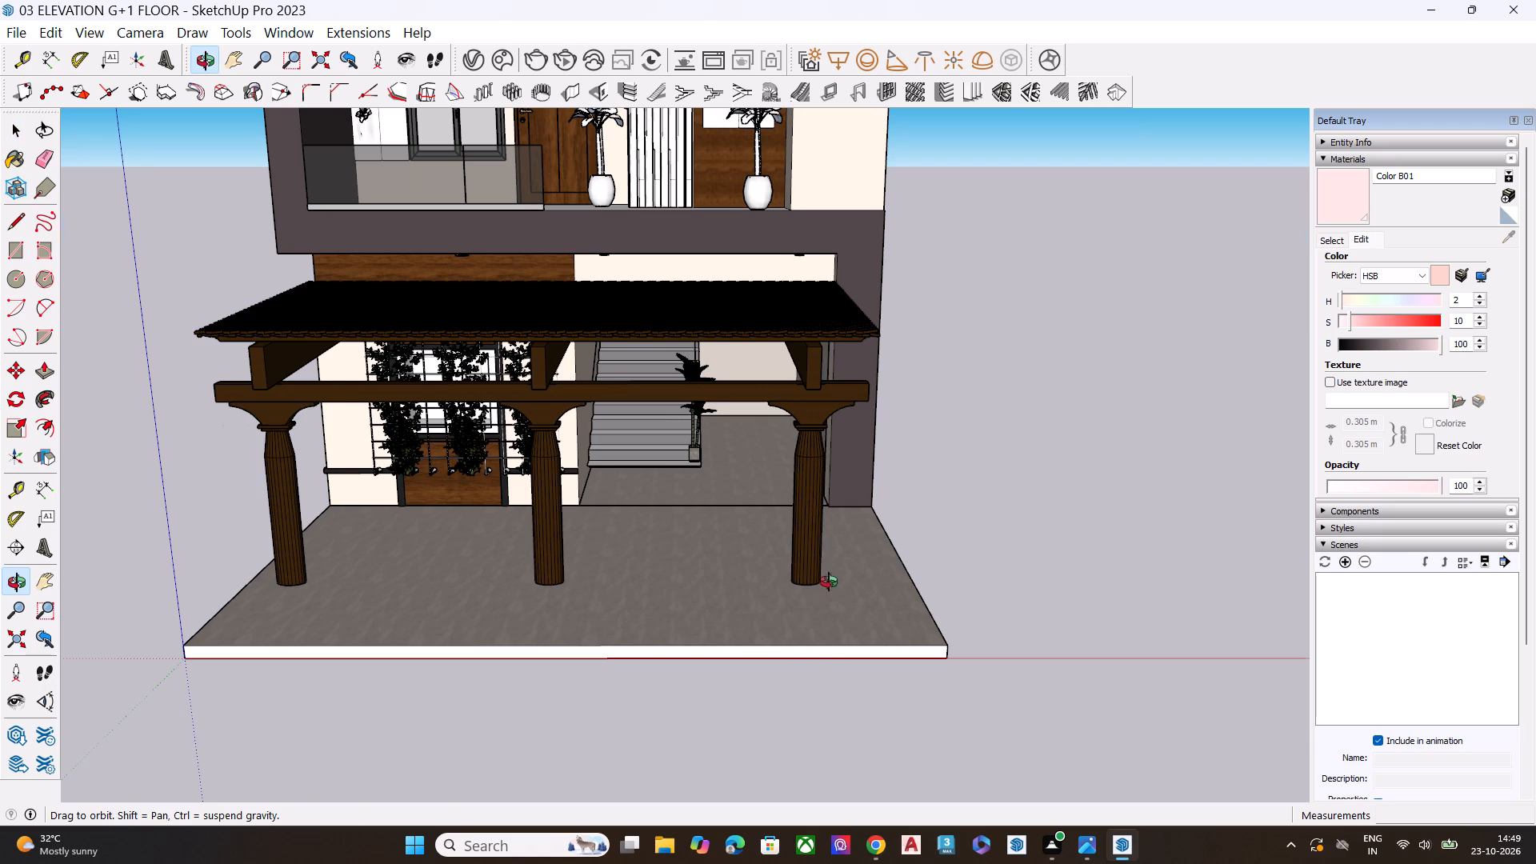
pyautogui.moveTo(829, 582); pyautogui.dragTo(1105, 570, button='middle')
pyautogui.moveTo(742, 506); pyautogui.dragTo(774, 521, button='middle')
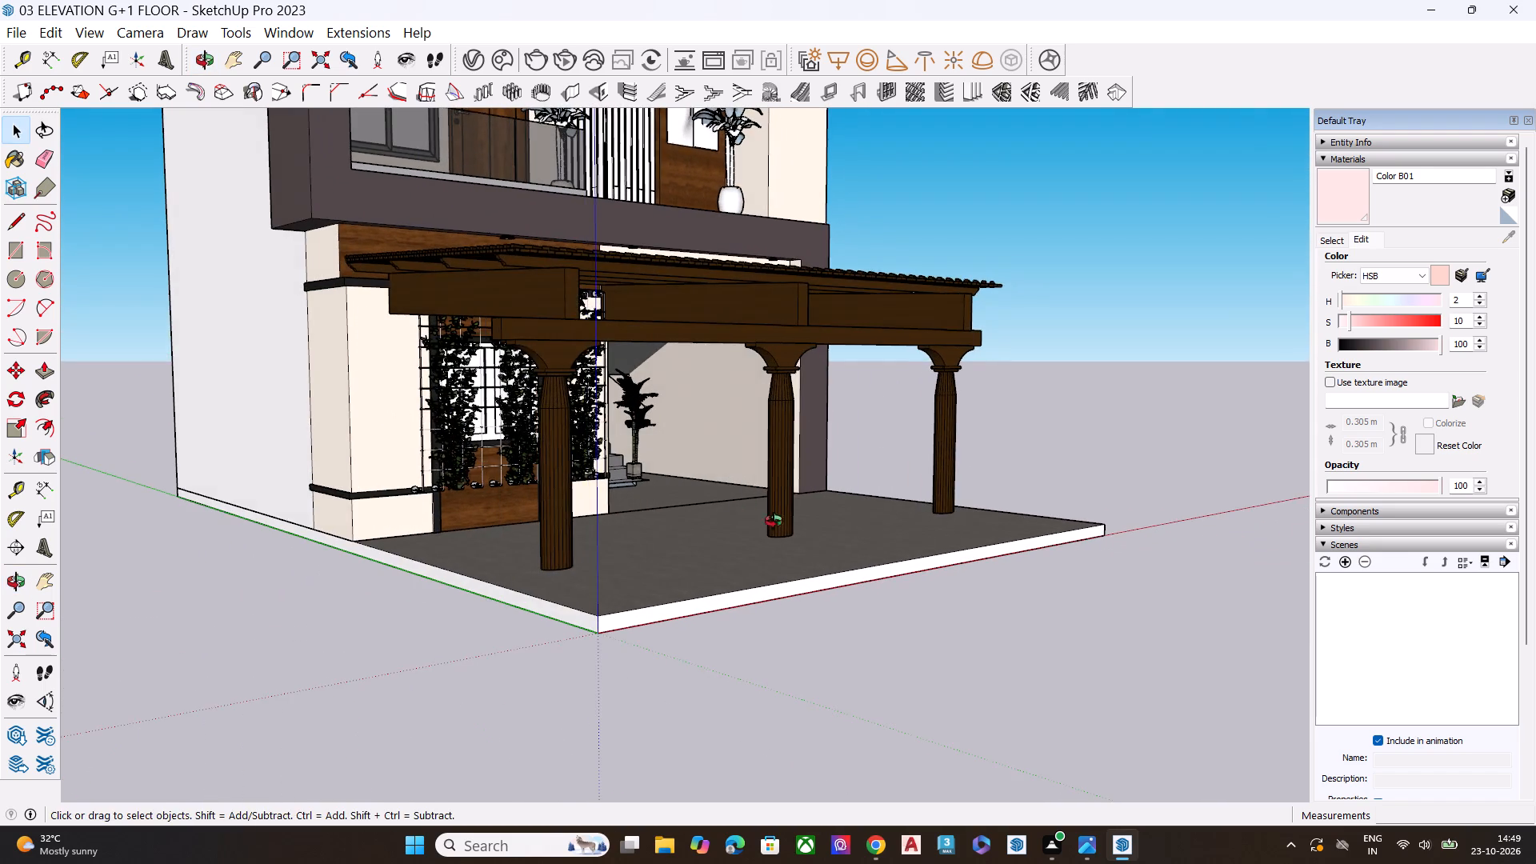
pyautogui.moveTo(774, 521); pyautogui.dragTo(862, 563, button='middle')
pyautogui.click(714, 385)
pyautogui.scroll(1, 740, 375)
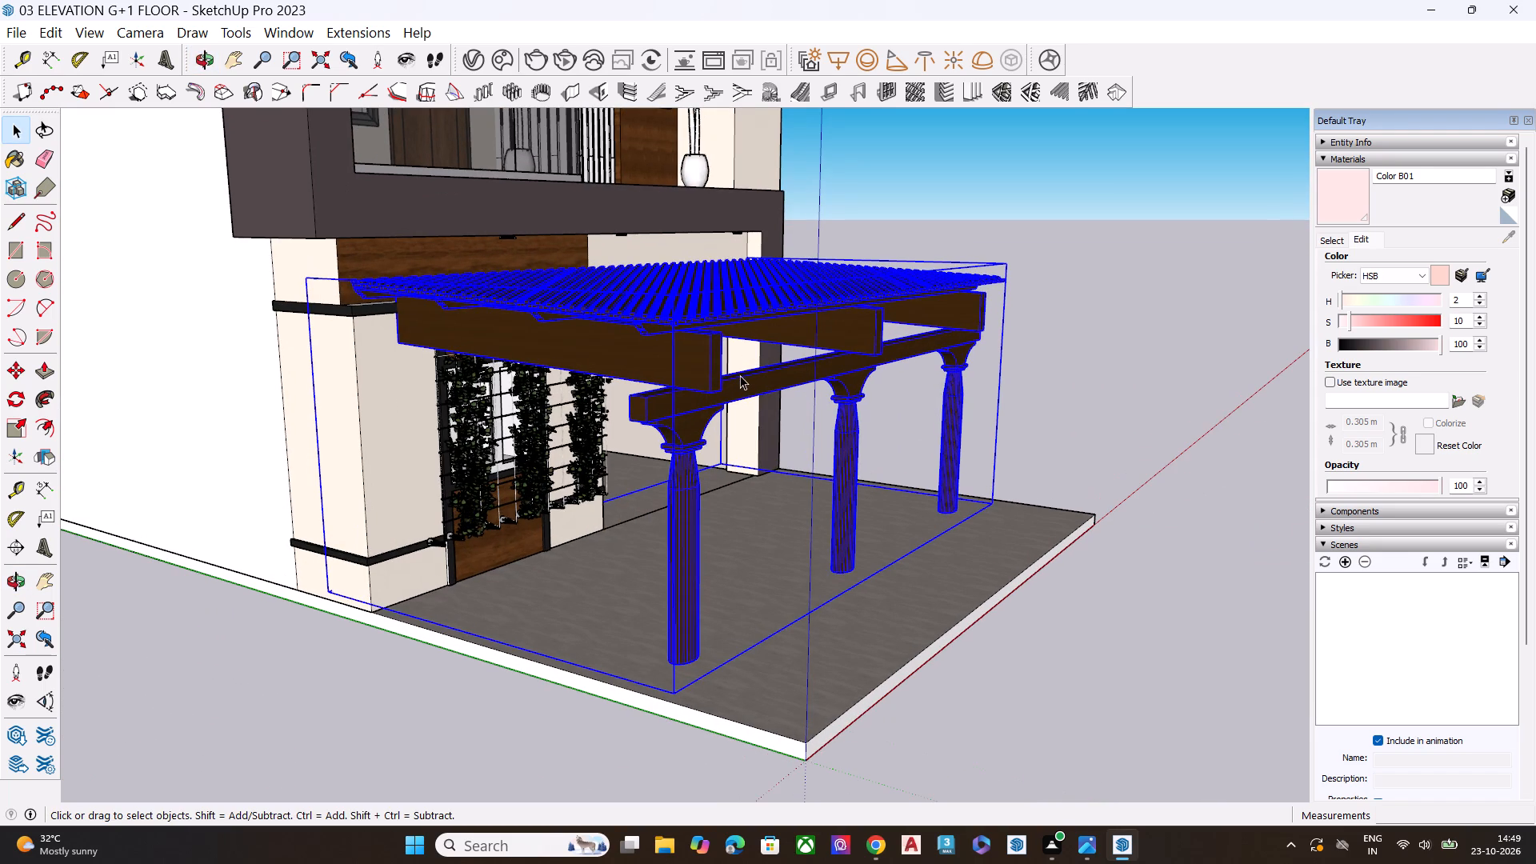
pyautogui.press('s')
pyautogui.moveTo(882, 434); pyautogui.dragTo(911, 446)
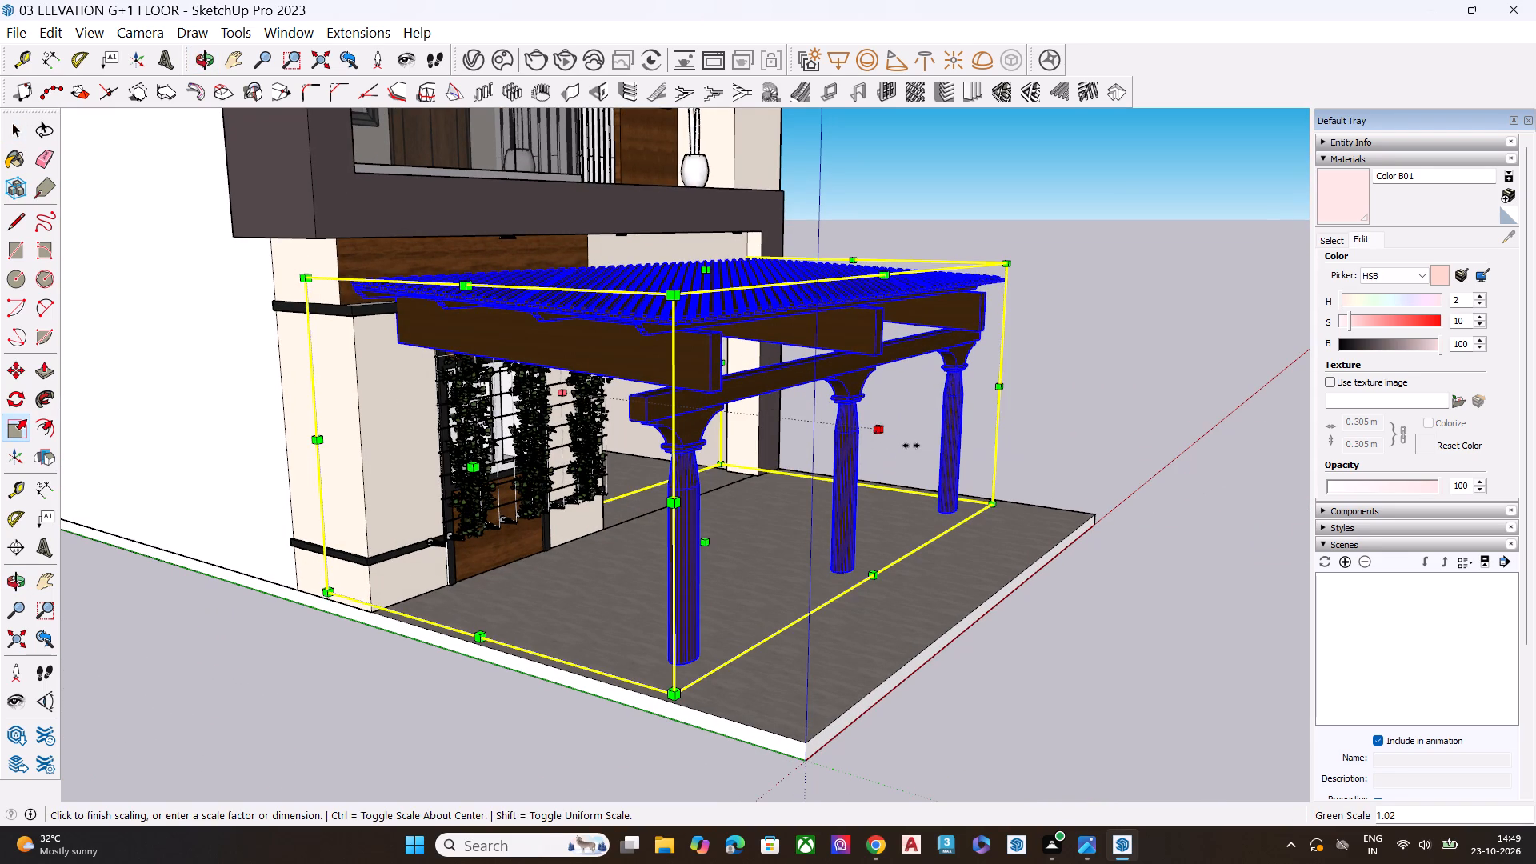
pyautogui.moveTo(911, 446); pyautogui.dragTo(998, 469)
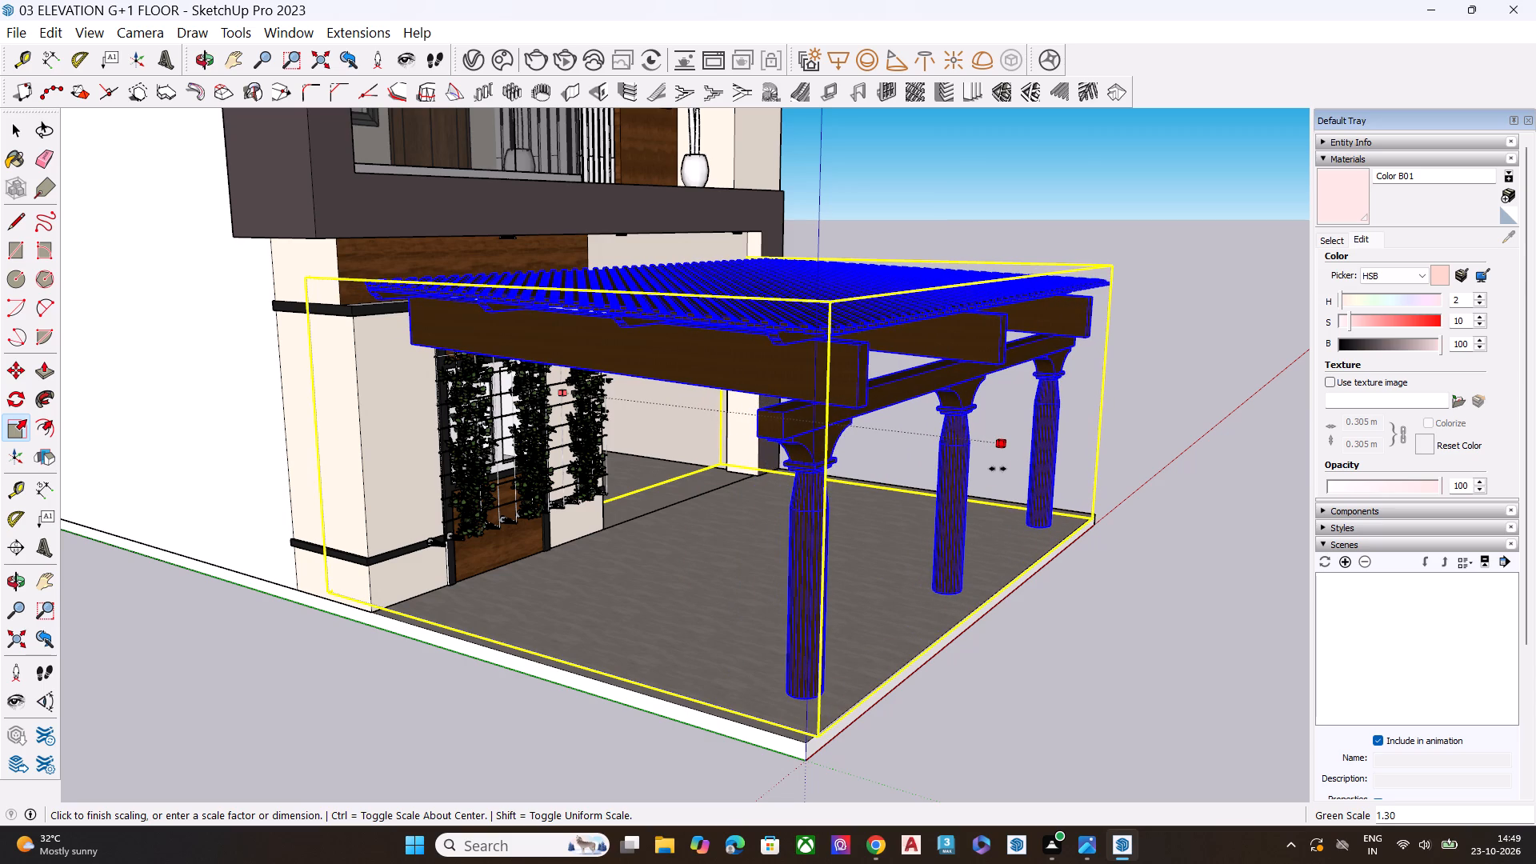
pyautogui.moveTo(998, 469); pyautogui.dragTo(1010, 475)
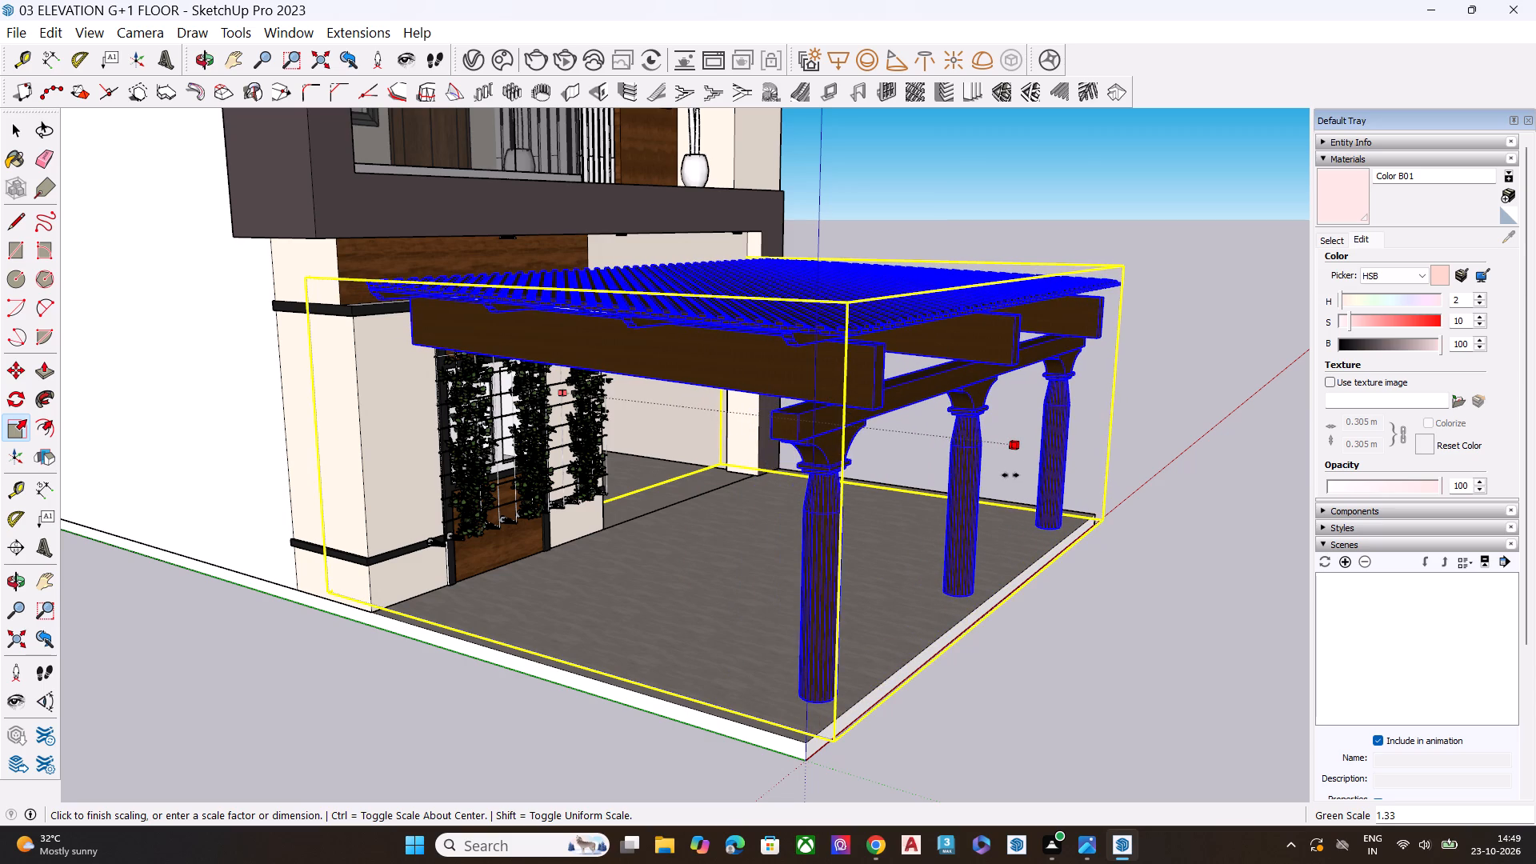
pyautogui.moveTo(1010, 475); pyautogui.dragTo(817, 433)
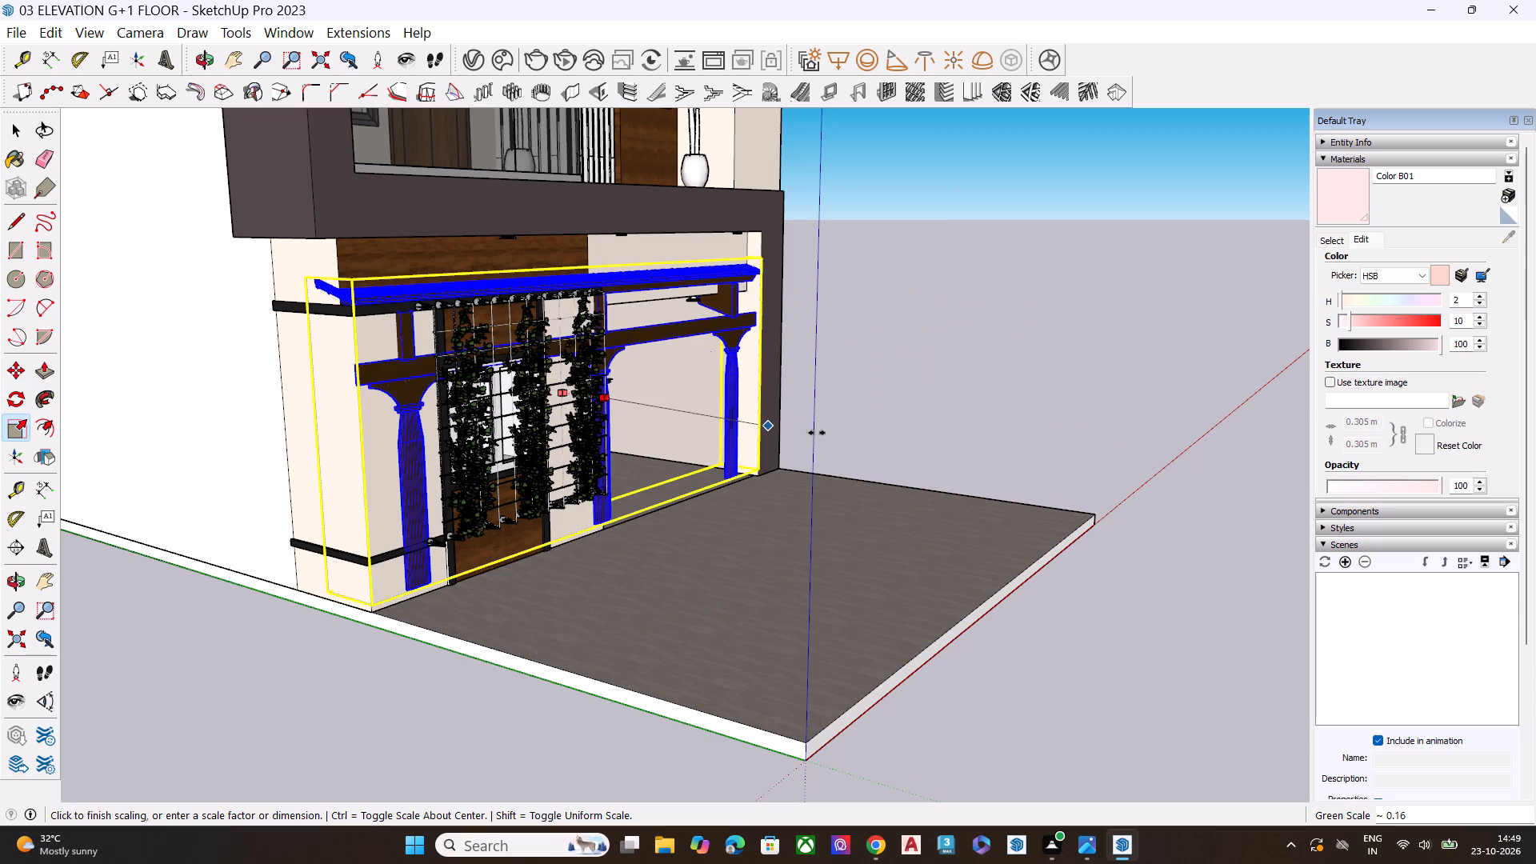
pyautogui.moveTo(817, 433); pyautogui.dragTo(1018, 482)
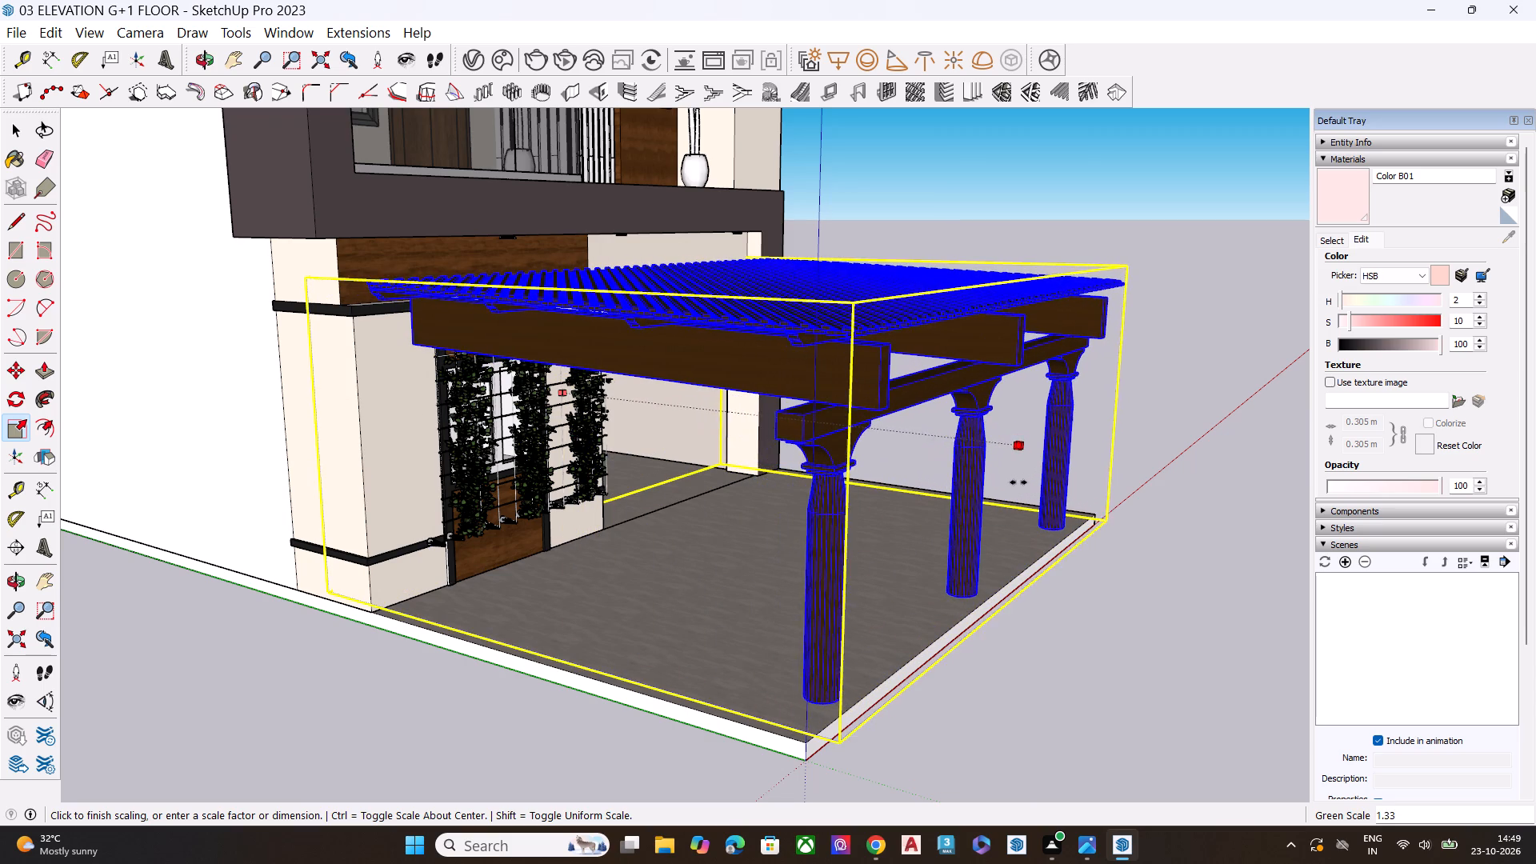
pyautogui.moveTo(1018, 482); pyautogui.dragTo(1009, 482)
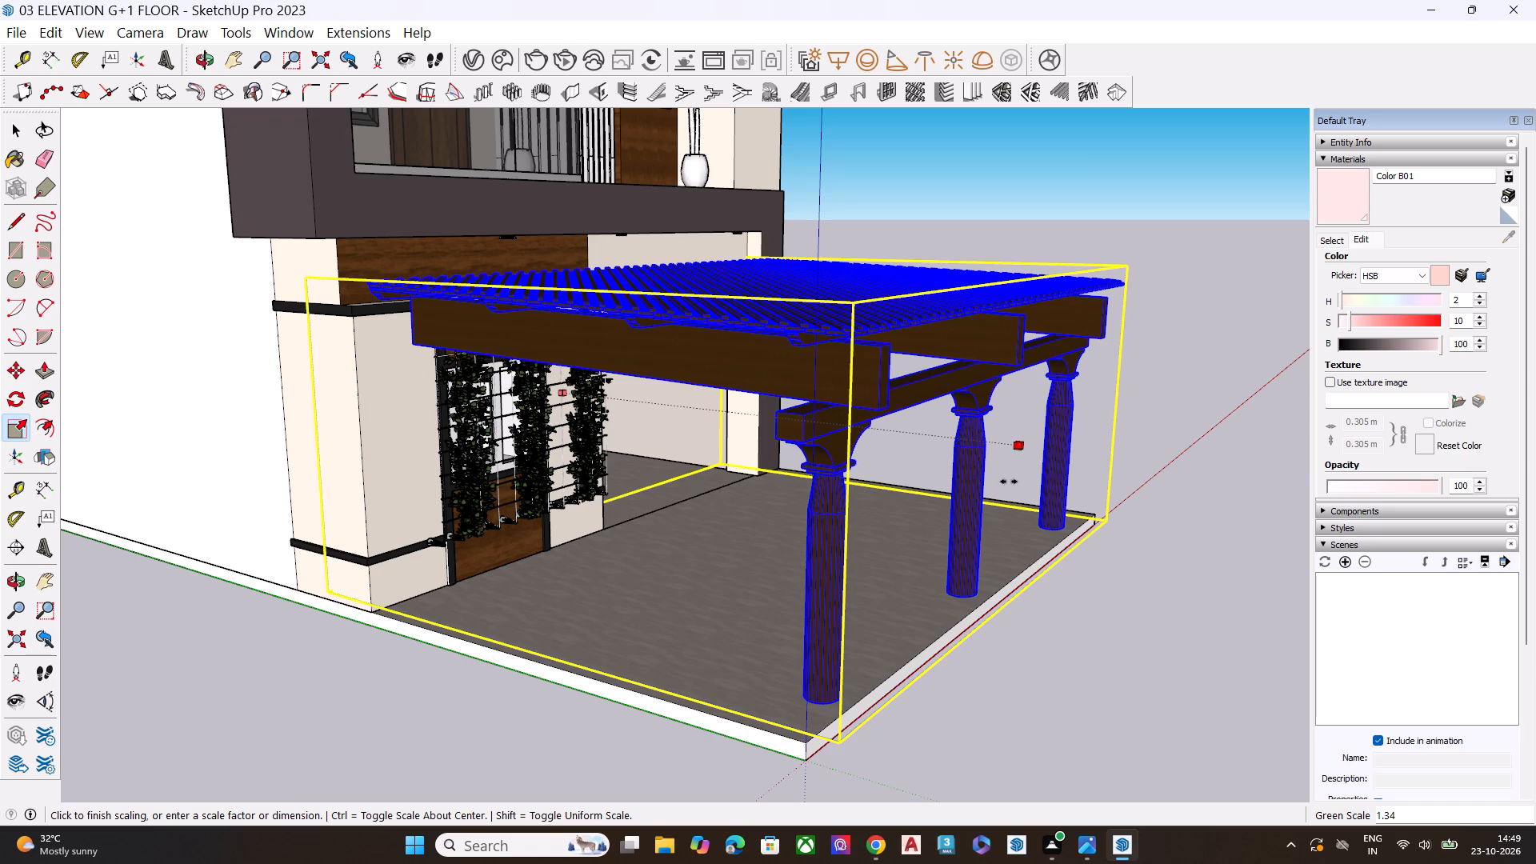
pyautogui.moveTo(1009, 482); pyautogui.dragTo(1006, 482)
pyautogui.press('space')
pyautogui.click(1134, 462)
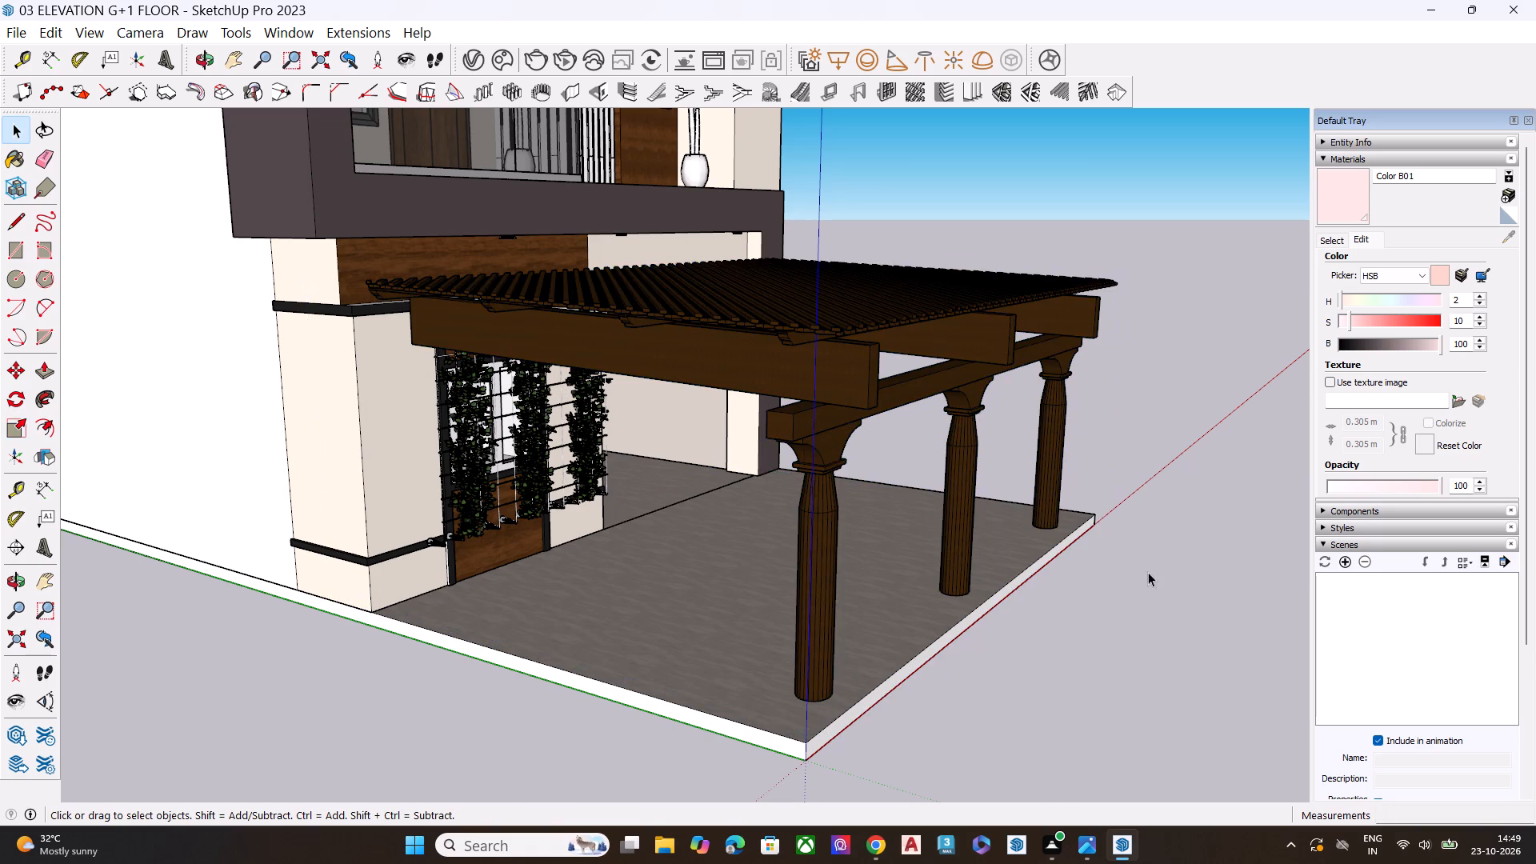
# Stretch the first-floor balcony's glass railing lengthwise by about 2.05, past the slatted screen and both potted plants.
pyautogui.moveTo(1137, 572); pyautogui.dragTo(929, 564, button='middle')
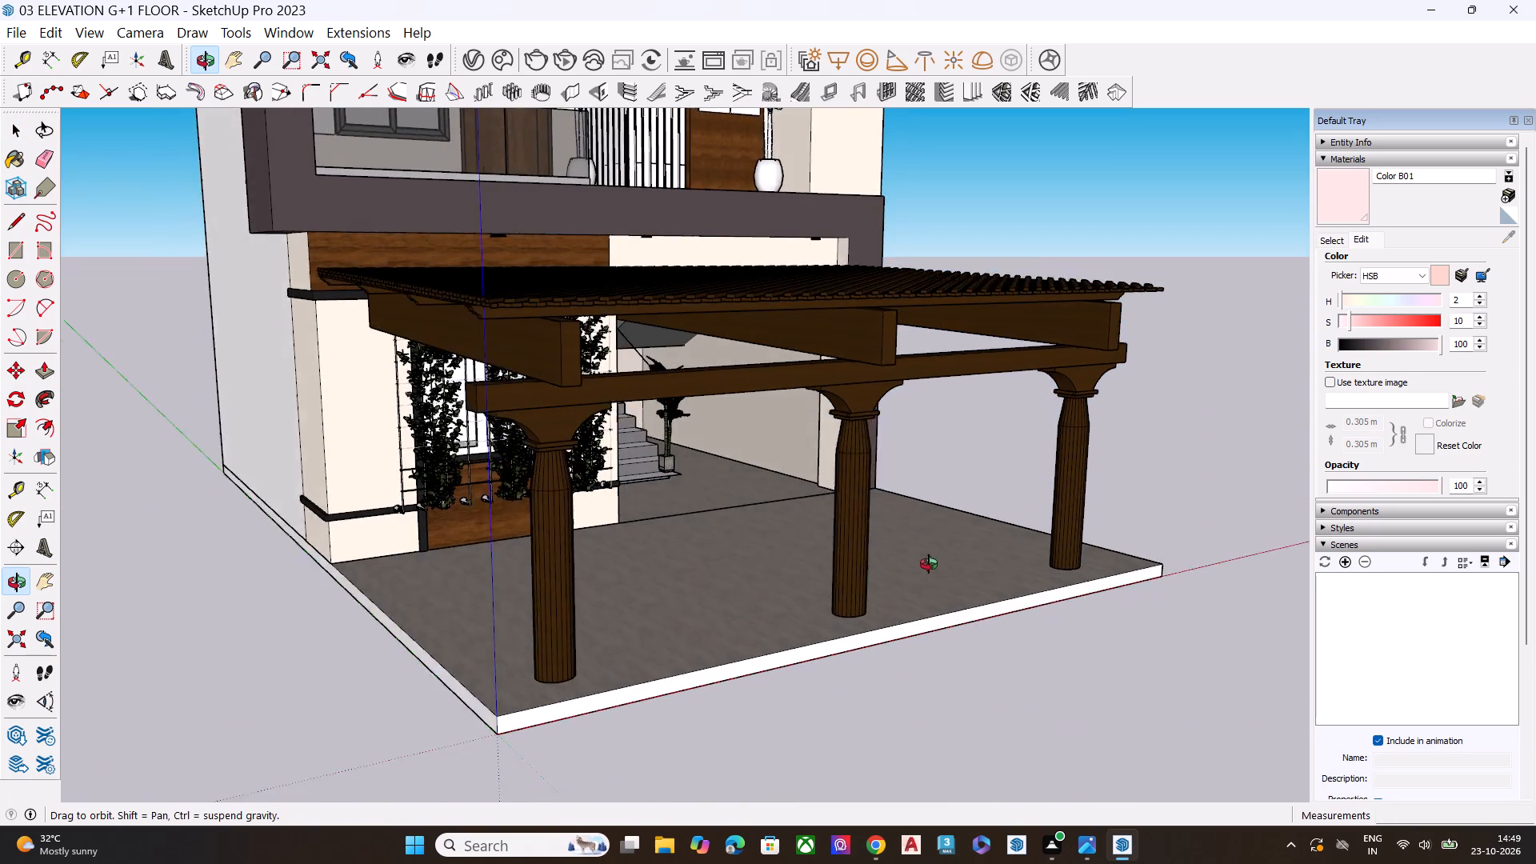
pyautogui.moveTo(929, 564); pyautogui.dragTo(746, 537, button='middle')
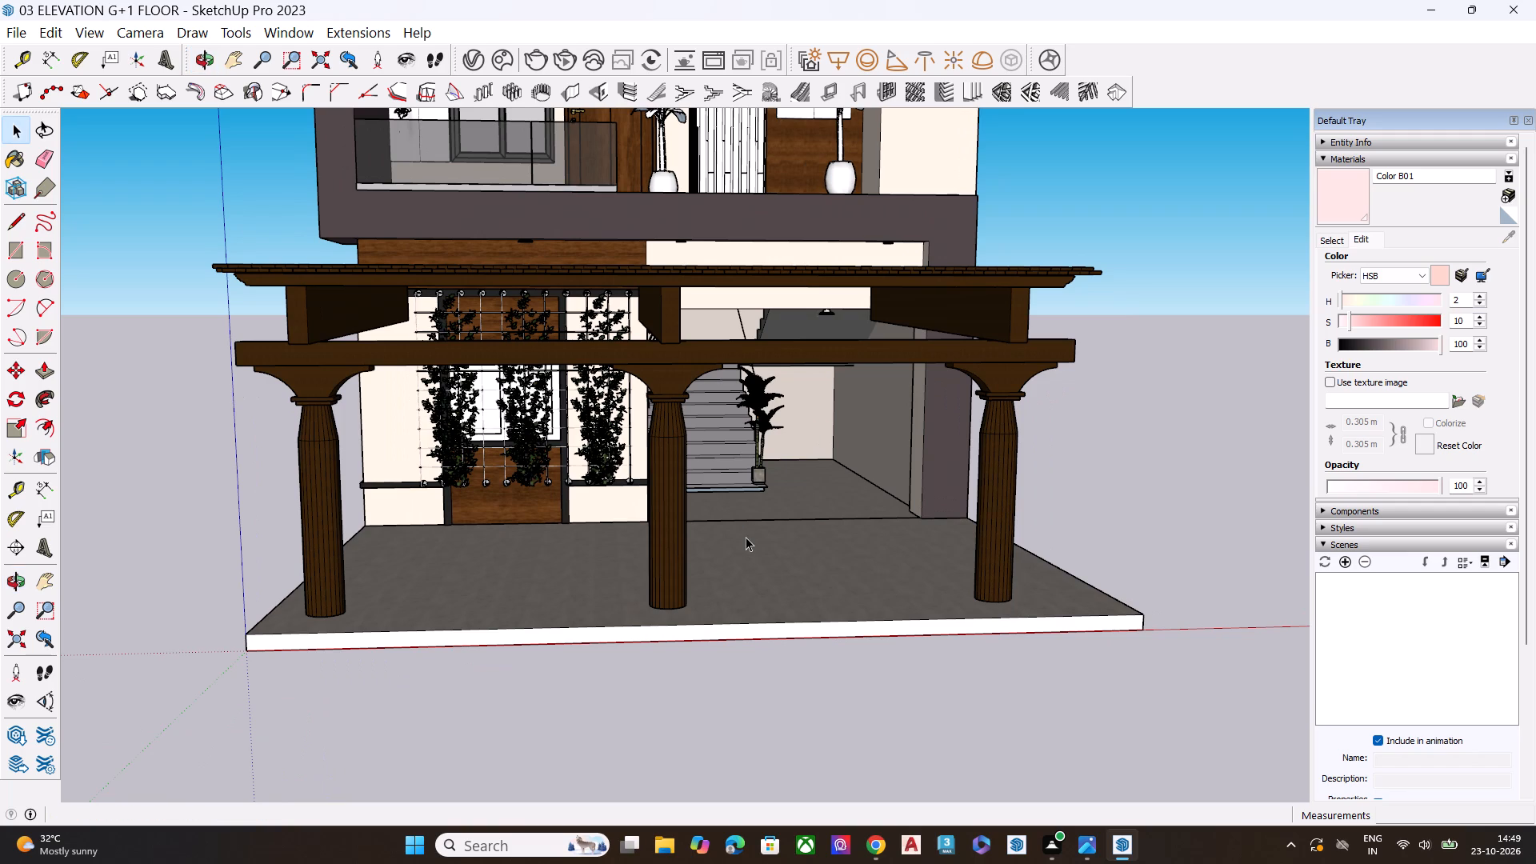
pyautogui.scroll(-8, 748, 534)
pyautogui.scroll(-3, 813, 616)
pyautogui.click(833, 637)
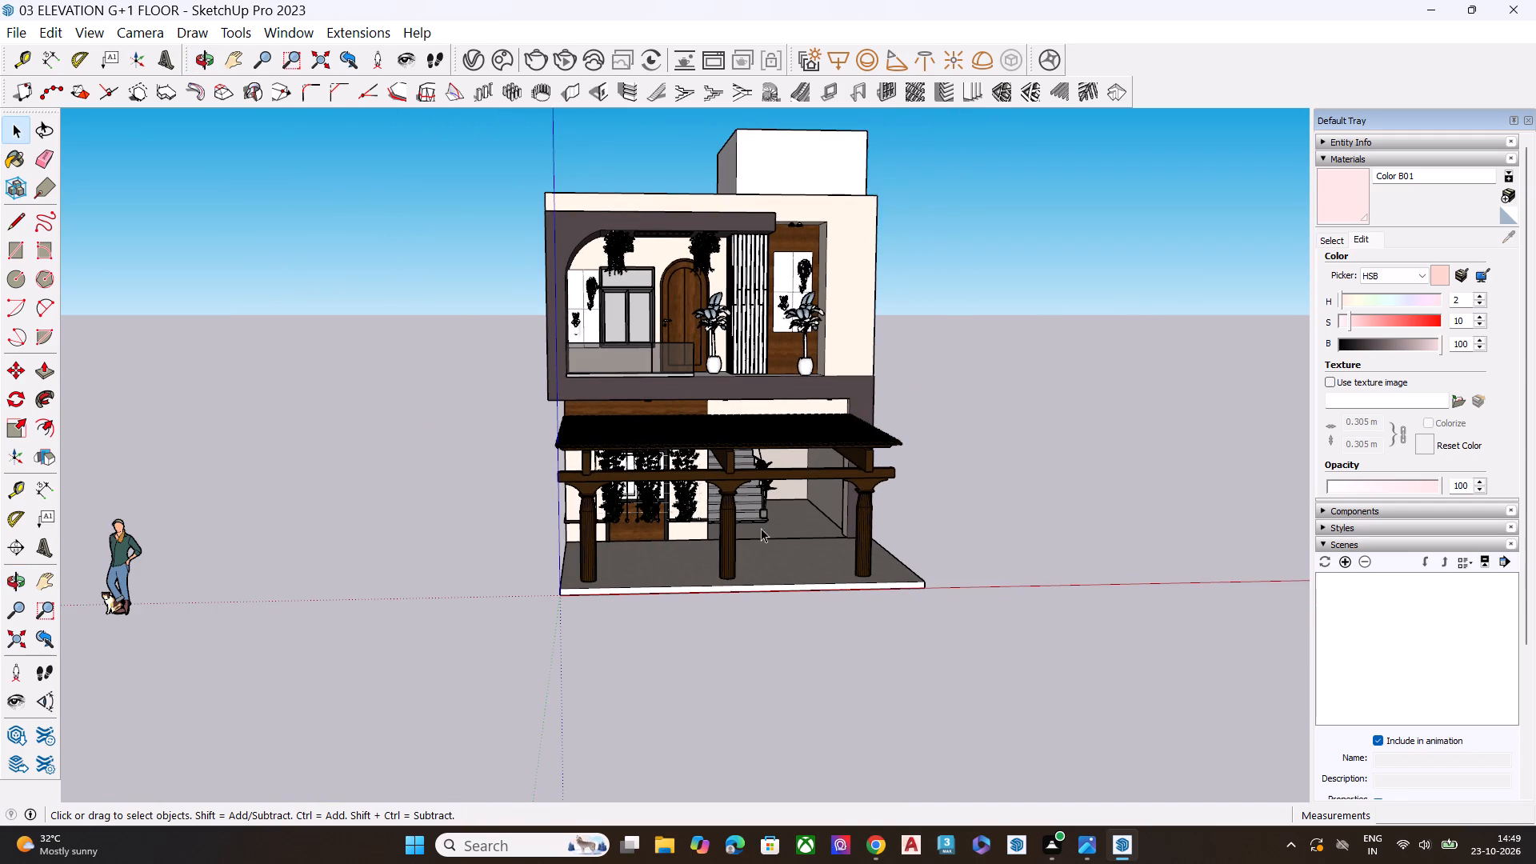
pyautogui.scroll(16, 678, 342)
pyautogui.click(628, 387)
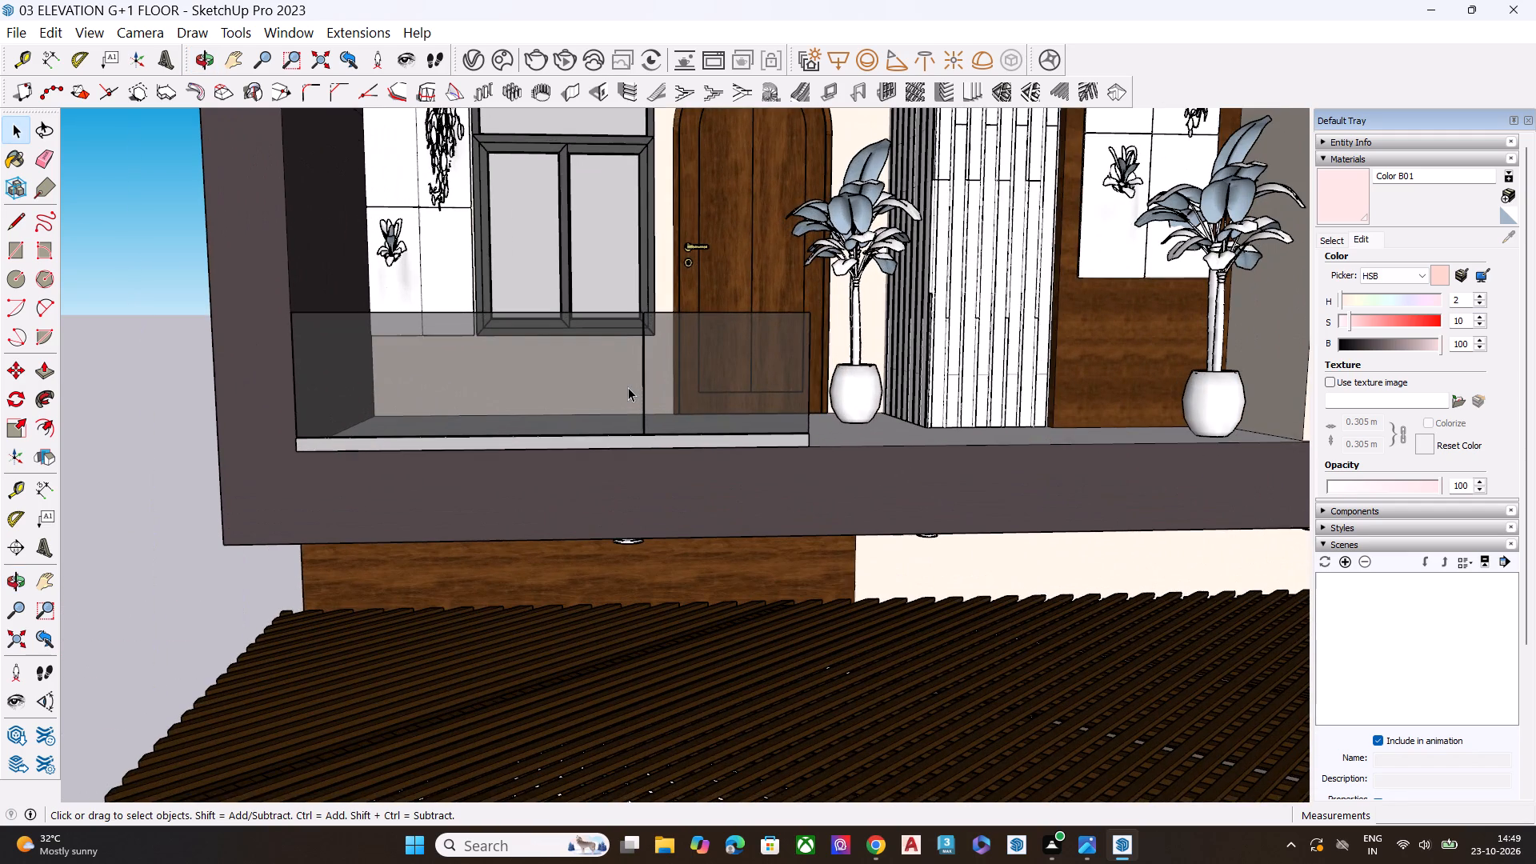
pyautogui.press('s')
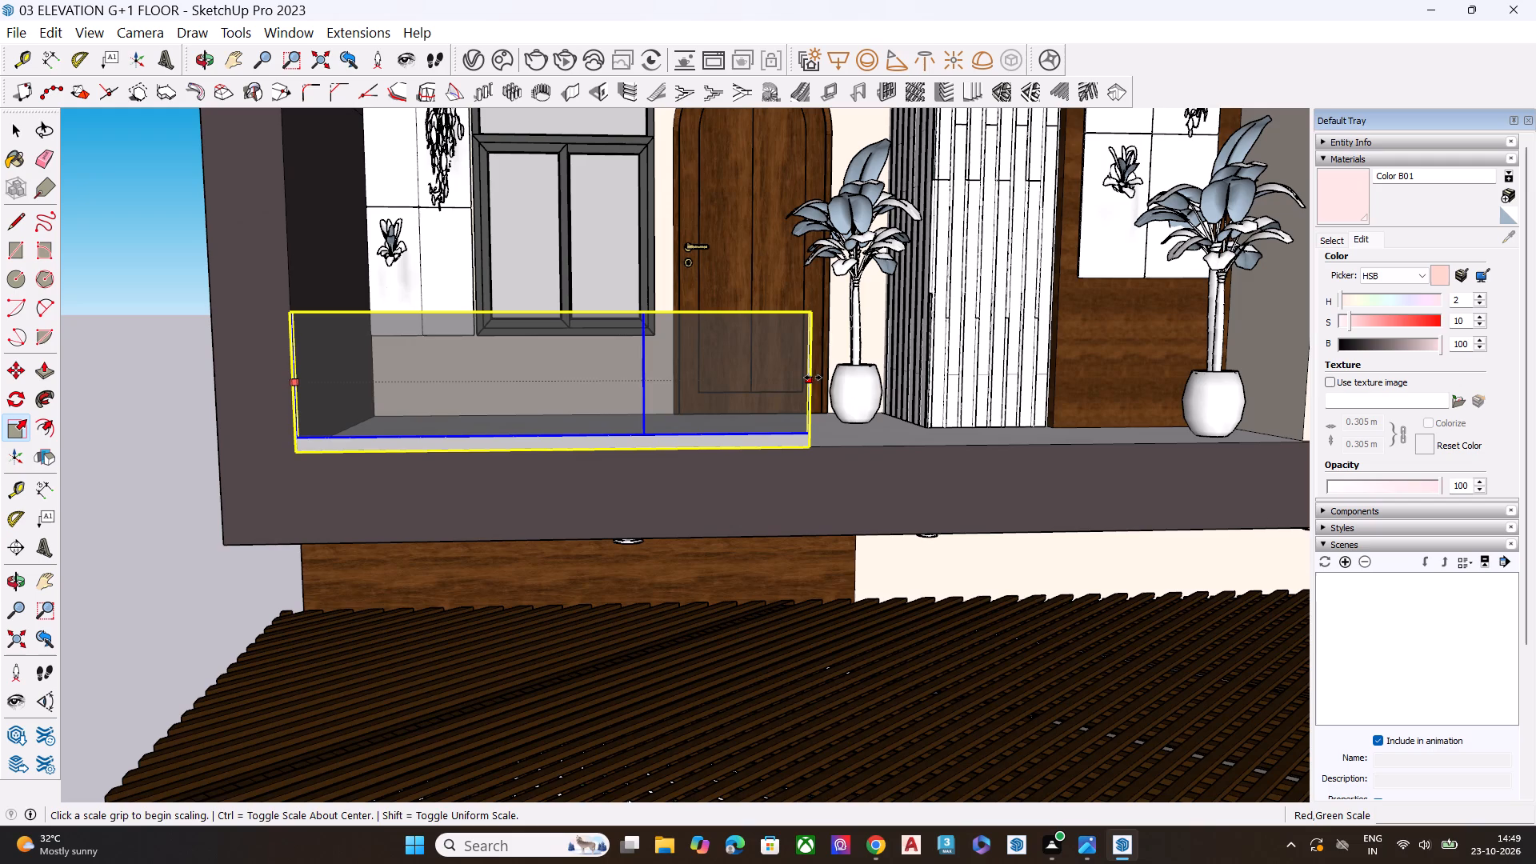
pyautogui.click(813, 378)
pyautogui.scroll(-7, 784, 385)
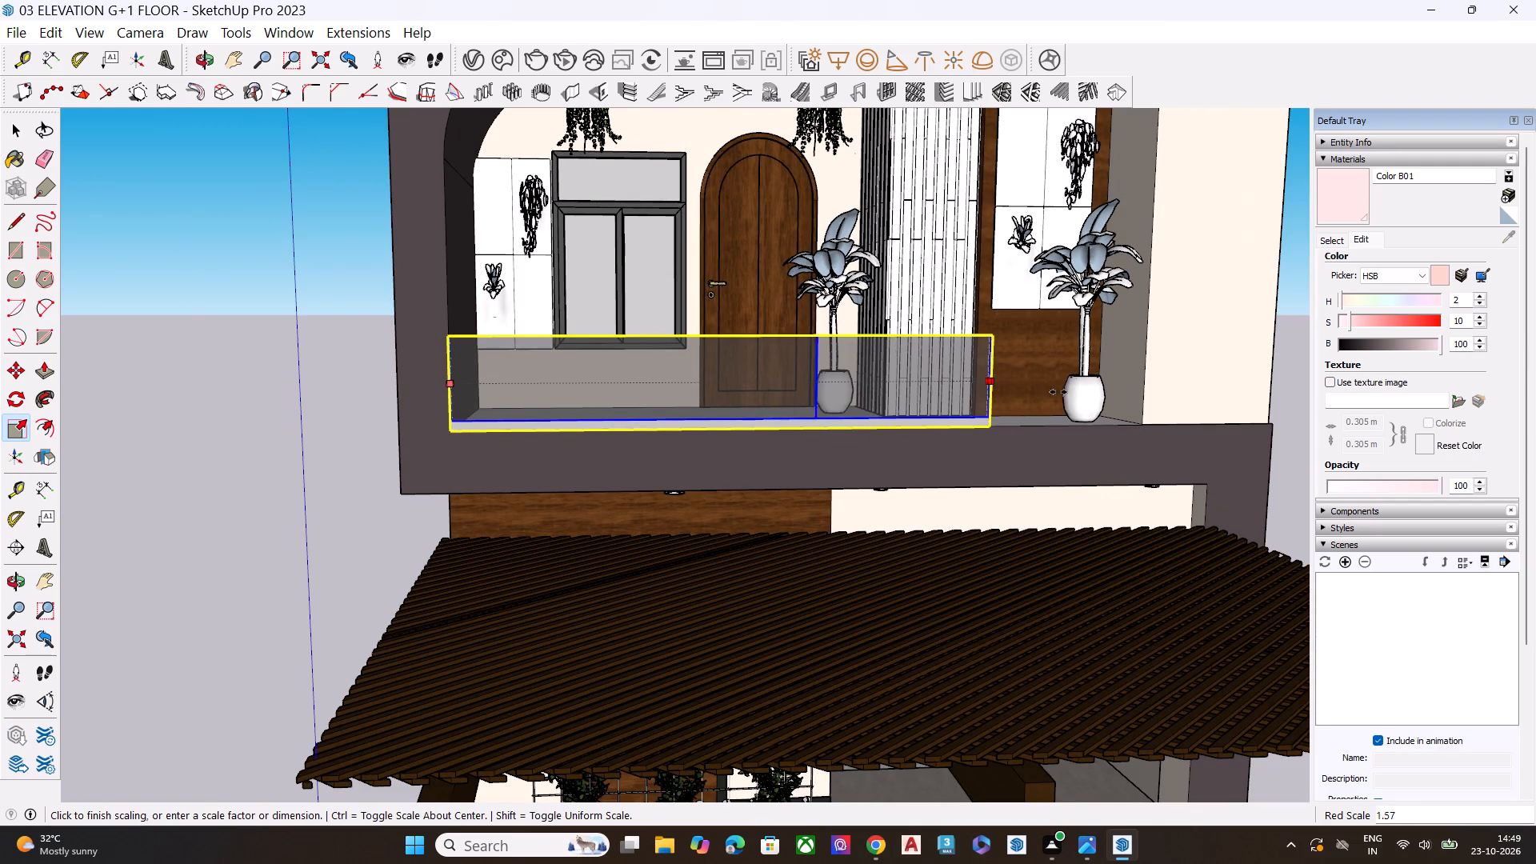
pyautogui.click(1142, 372)
pyautogui.press('space')
# Stretch the balcony's glass railing slightly further lengthwise, by about 1.02, to close the gap at the side wall beyond the potted plant.
pyautogui.moveTo(1066, 410); pyautogui.dragTo(906, 469, button='middle')
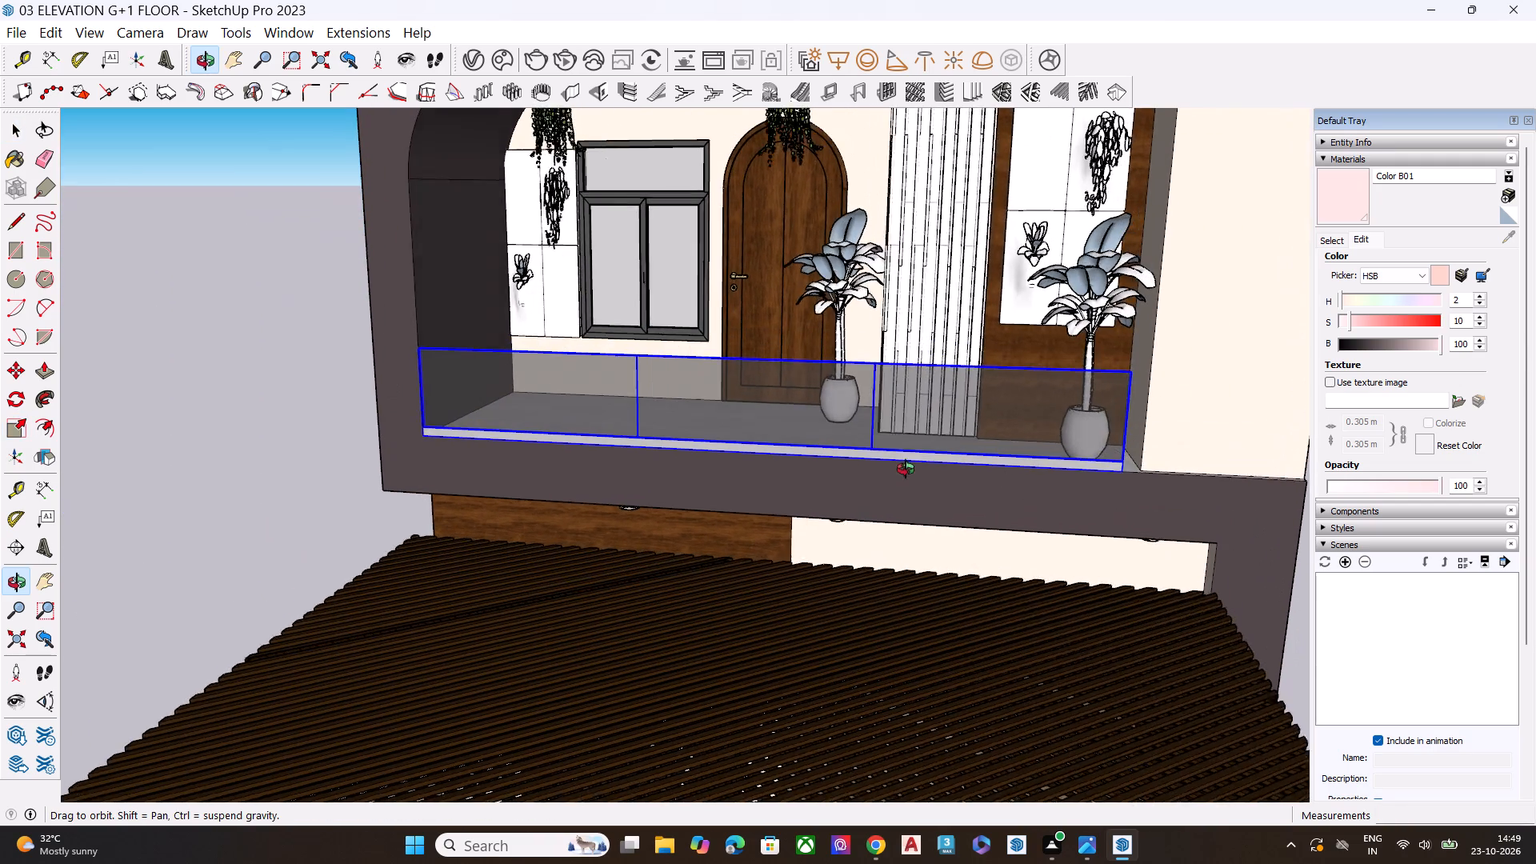
pyautogui.moveTo(906, 469); pyautogui.dragTo(904, 469, button='middle')
pyautogui.scroll(7, 1078, 441)
pyautogui.press('s')
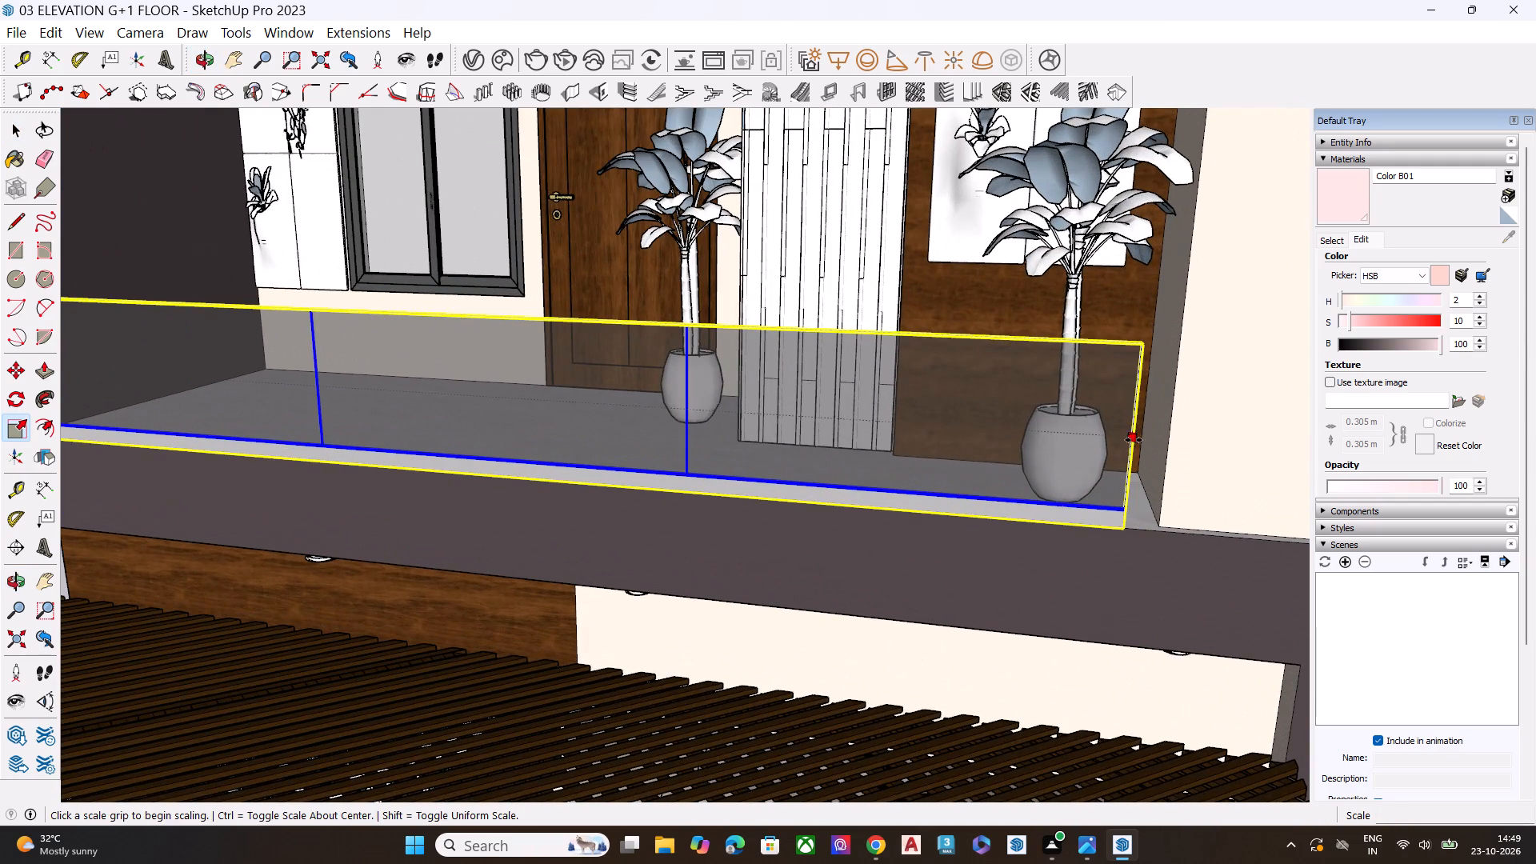
pyautogui.click(1134, 440)
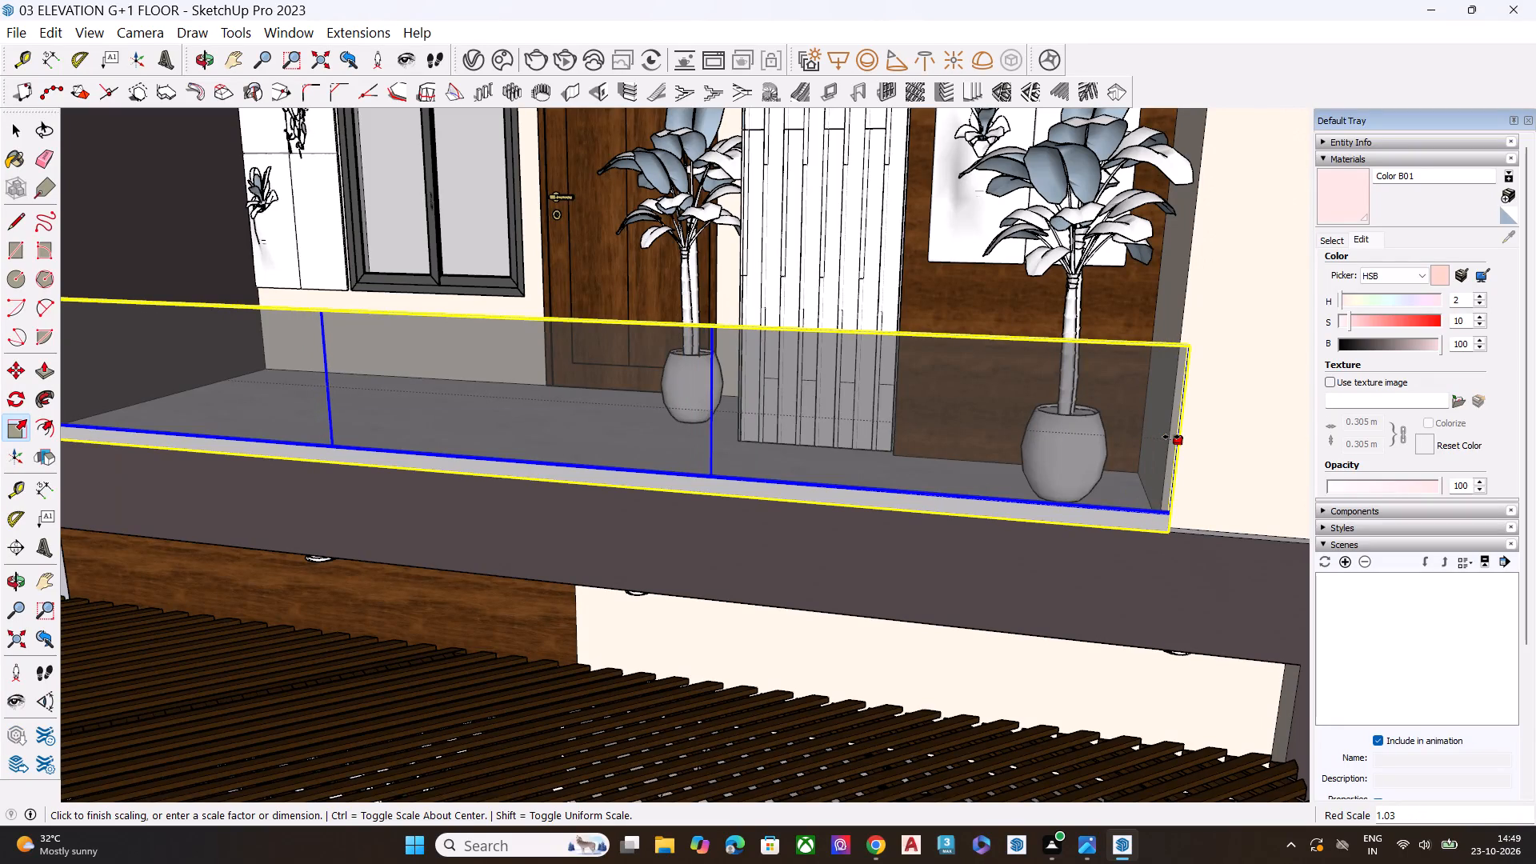
pyautogui.scroll(1, 1171, 437)
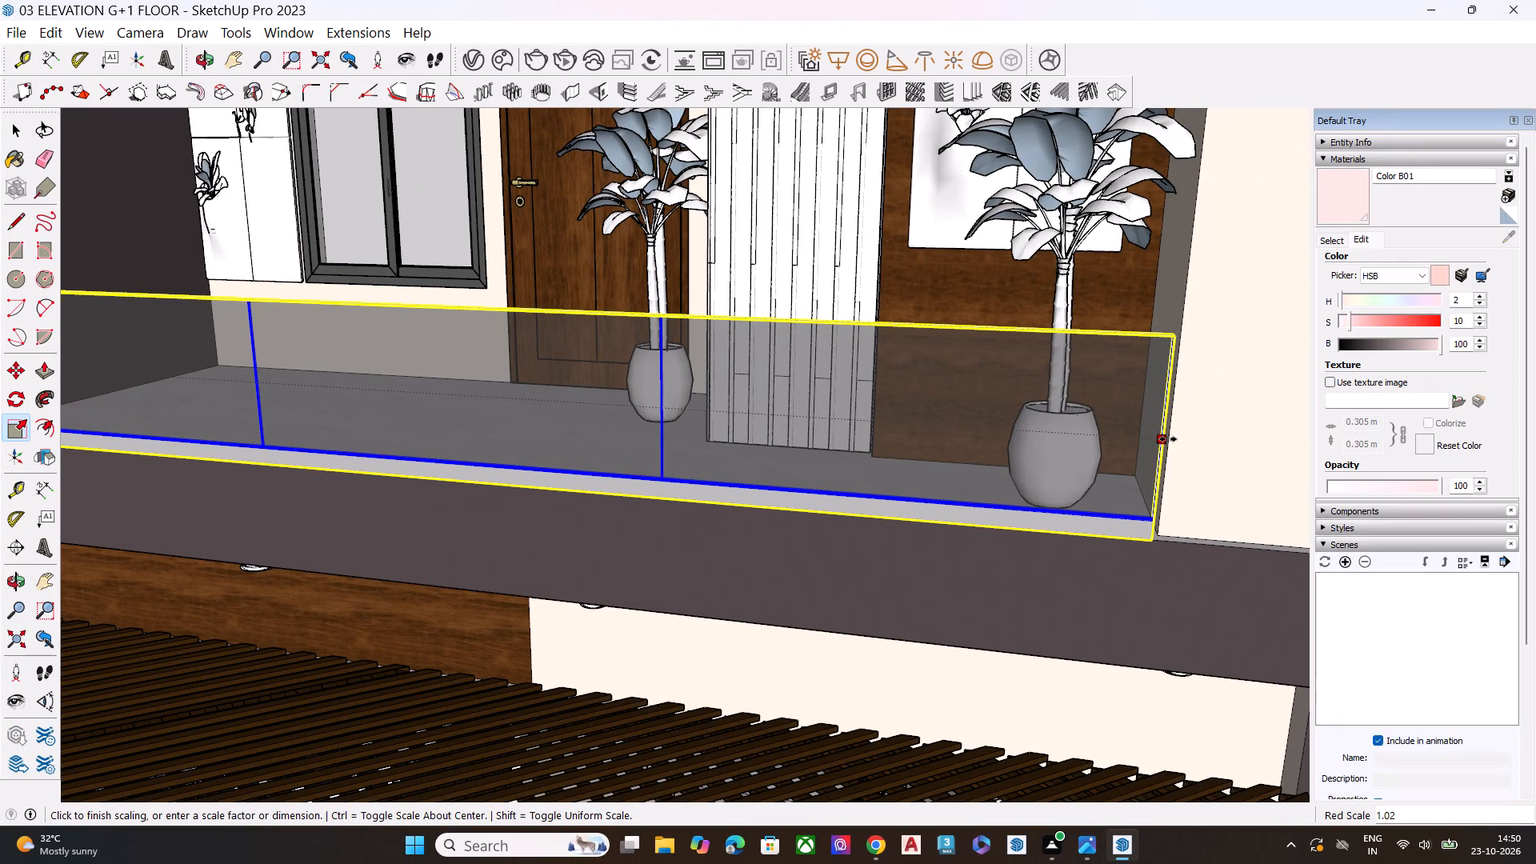
pyautogui.click(1168, 439)
pyautogui.press('space')
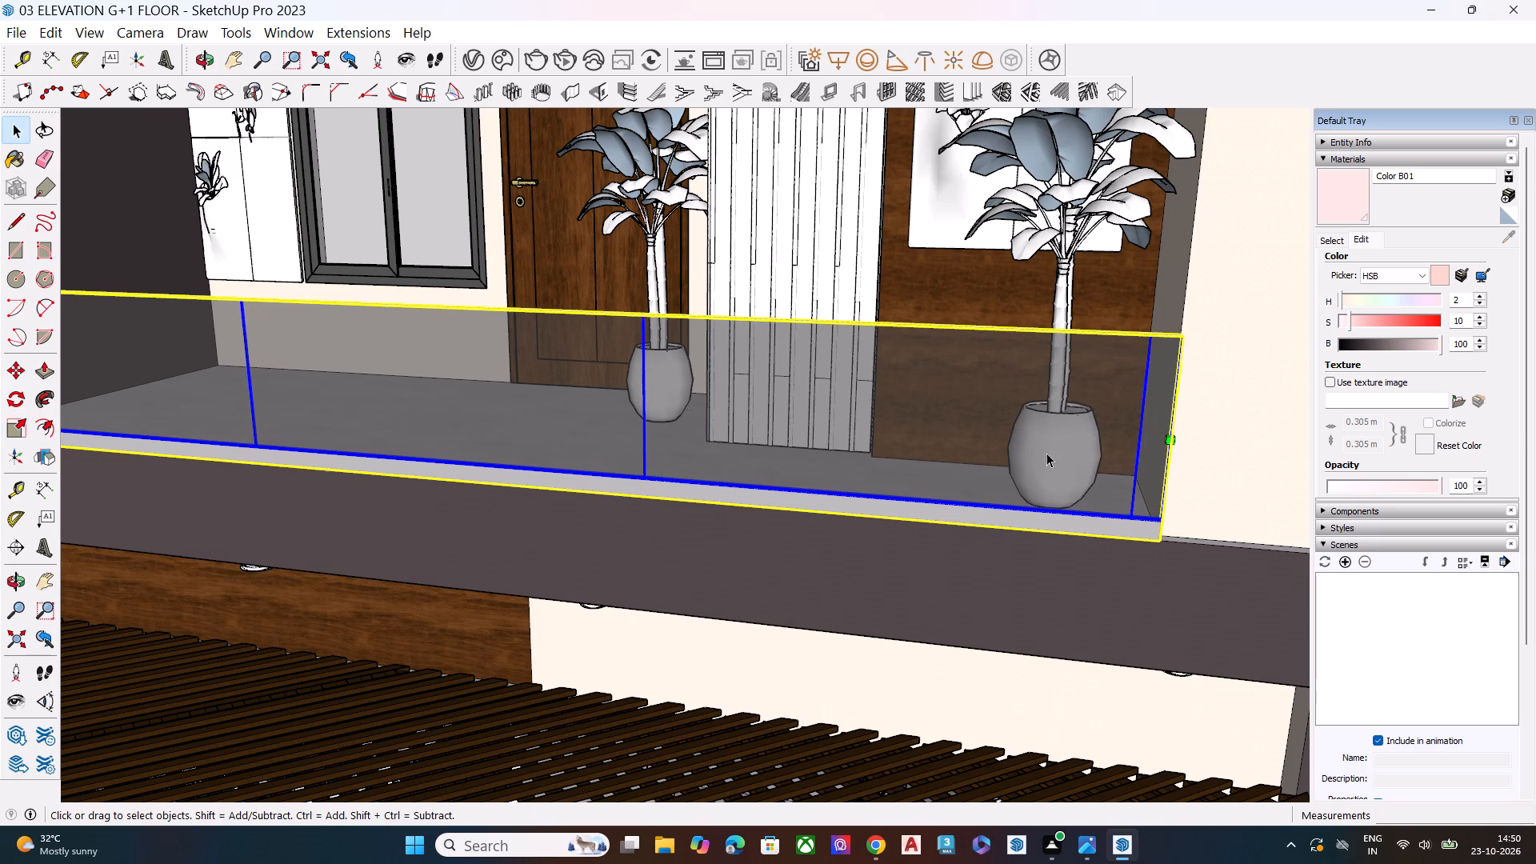
# Move the glass railing back by its bottom end corner so it sits against the side wall's corner on the balcony ledge.
pyautogui.scroll(-7, 902, 459)
pyautogui.moveTo(1035, 503); pyautogui.dragTo(920, 606, button='middle')
pyautogui.scroll(6, 920, 606)
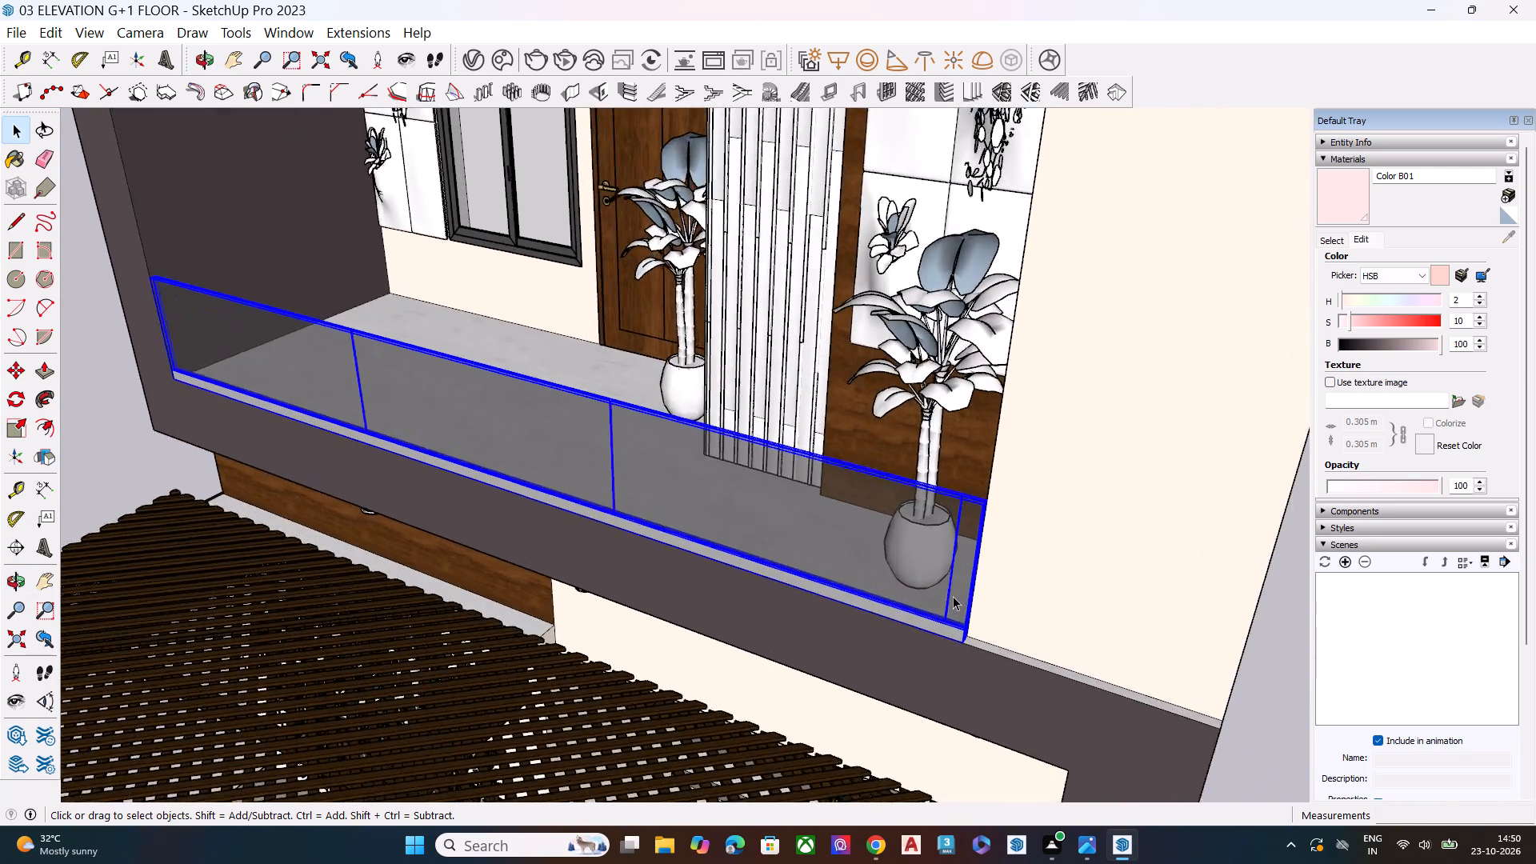
pyautogui.scroll(6, 953, 596)
pyautogui.scroll(-1, 976, 652)
pyautogui.scroll(6, 974, 653)
pyautogui.scroll(-1, 966, 663)
pyautogui.scroll(3, 966, 663)
pyautogui.press('m')
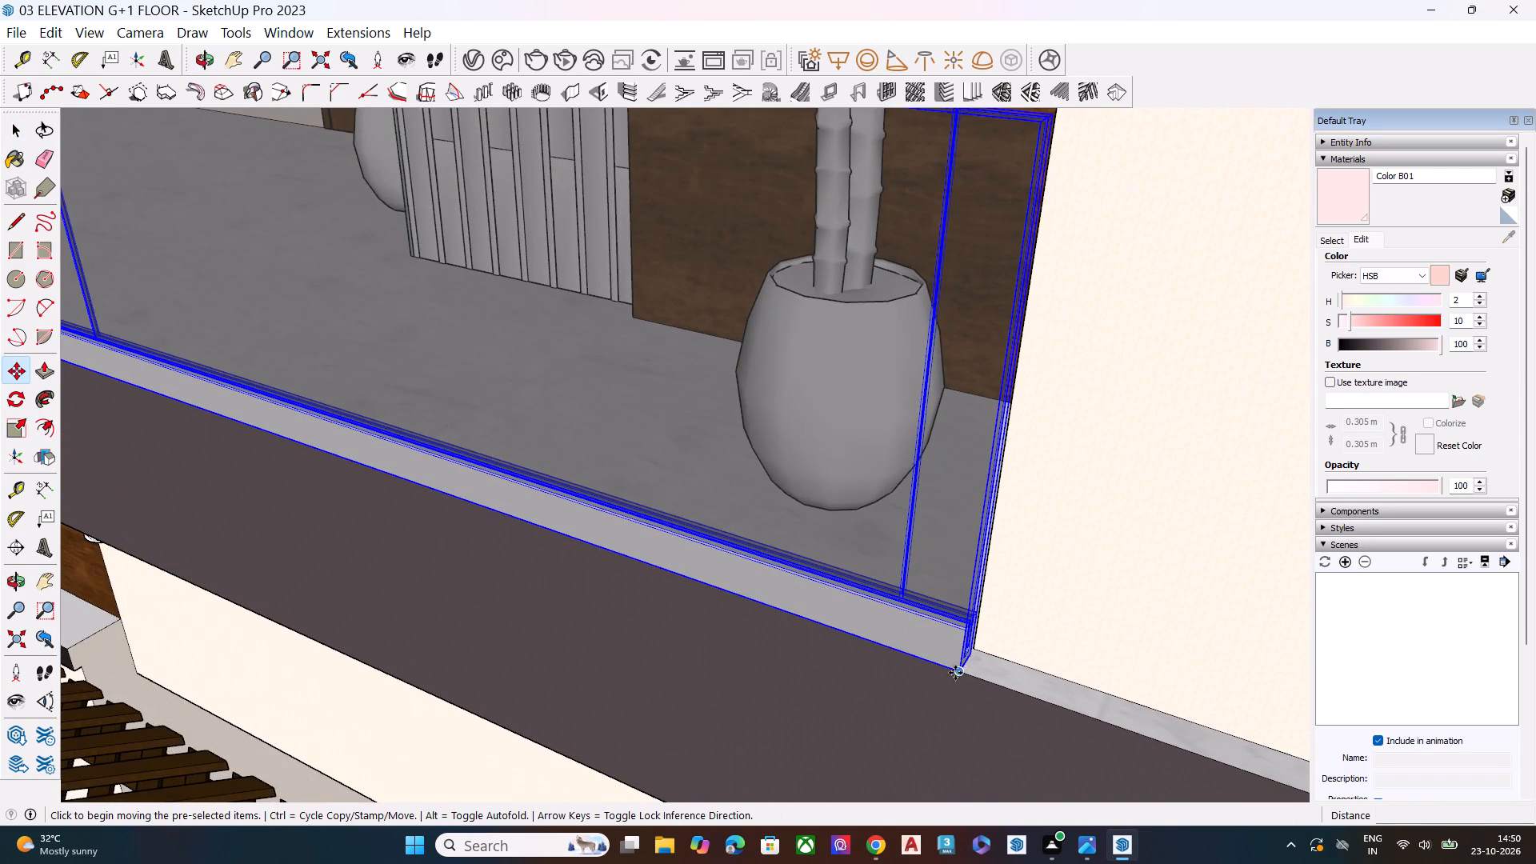
pyautogui.click(960, 671)
pyautogui.click(978, 645)
pyautogui.press('space')
pyautogui.scroll(-5, 846, 564)
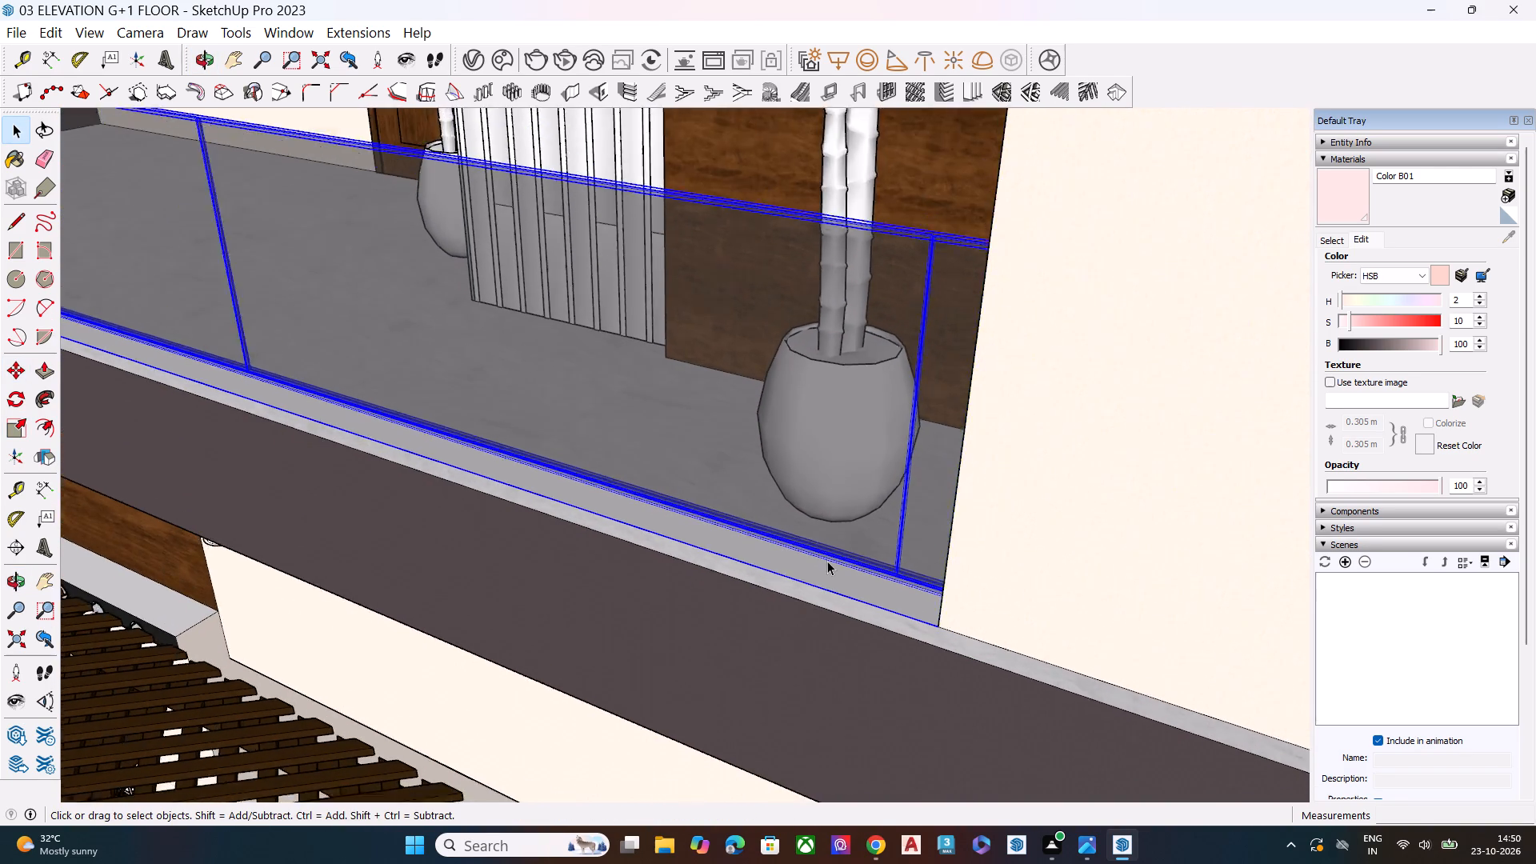
pyautogui.scroll(-3, 827, 561)
pyautogui.scroll(-8, 871, 489)
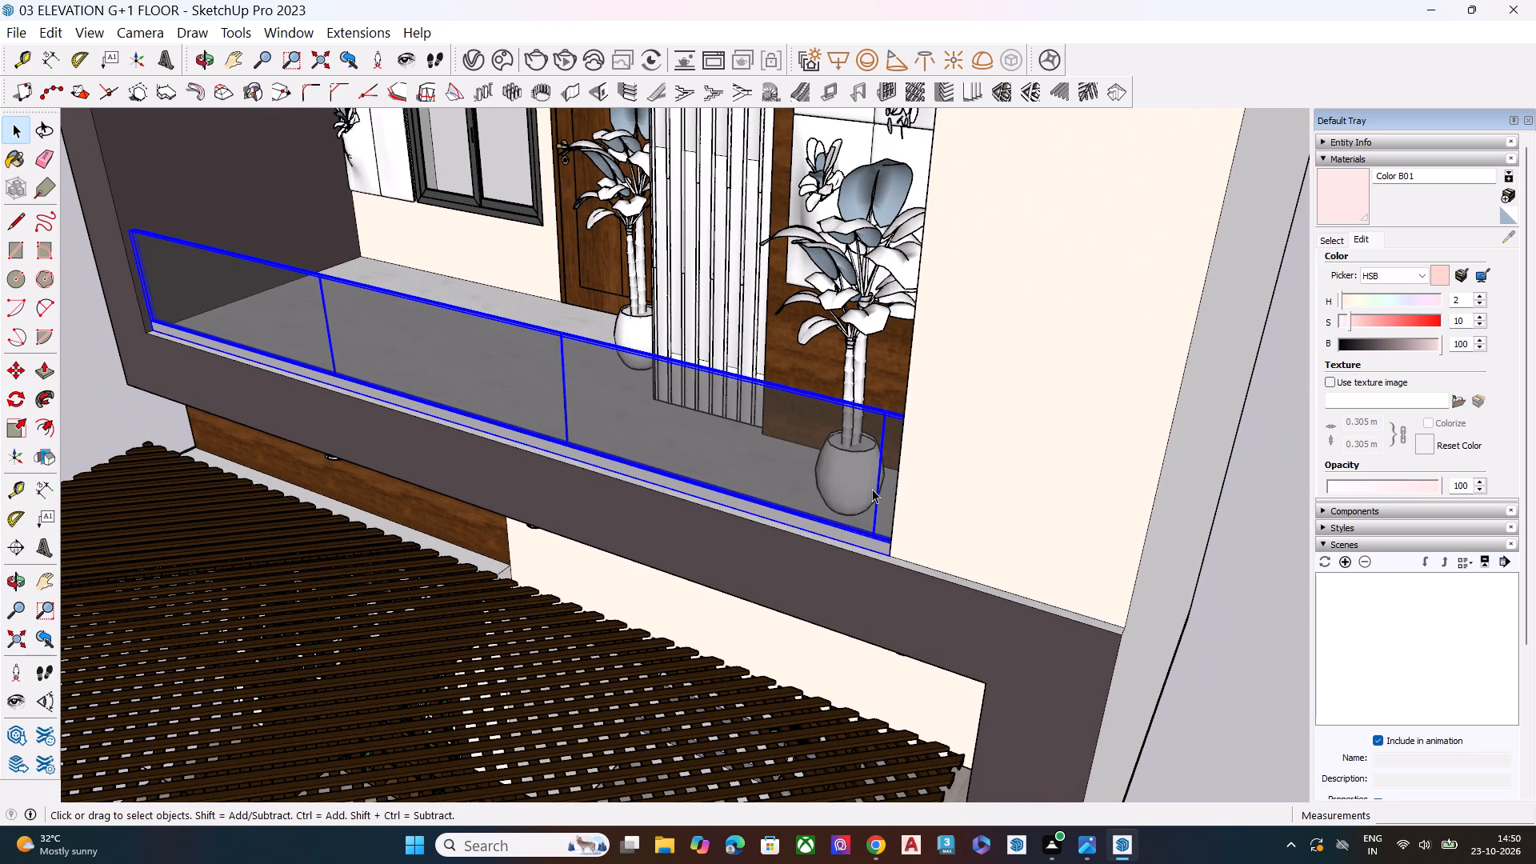
pyautogui.scroll(-5, 872, 489)
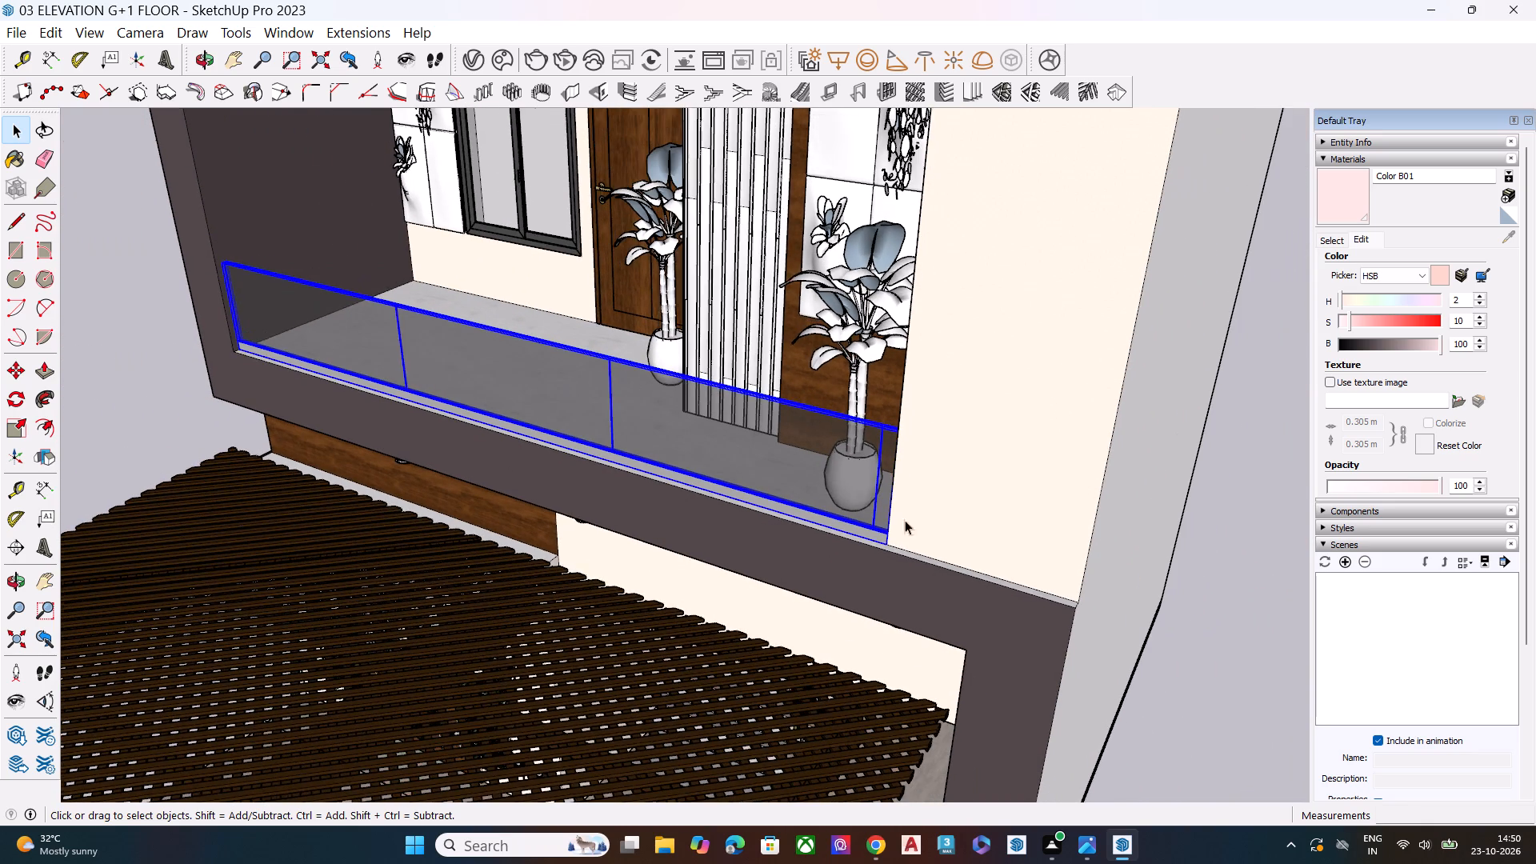
pyautogui.click(1191, 550)
# Examine the fit of the balcony's glass railing between the side walls from the front and at an angle.
pyautogui.moveTo(1157, 663); pyautogui.dragTo(1175, 611, button='middle')
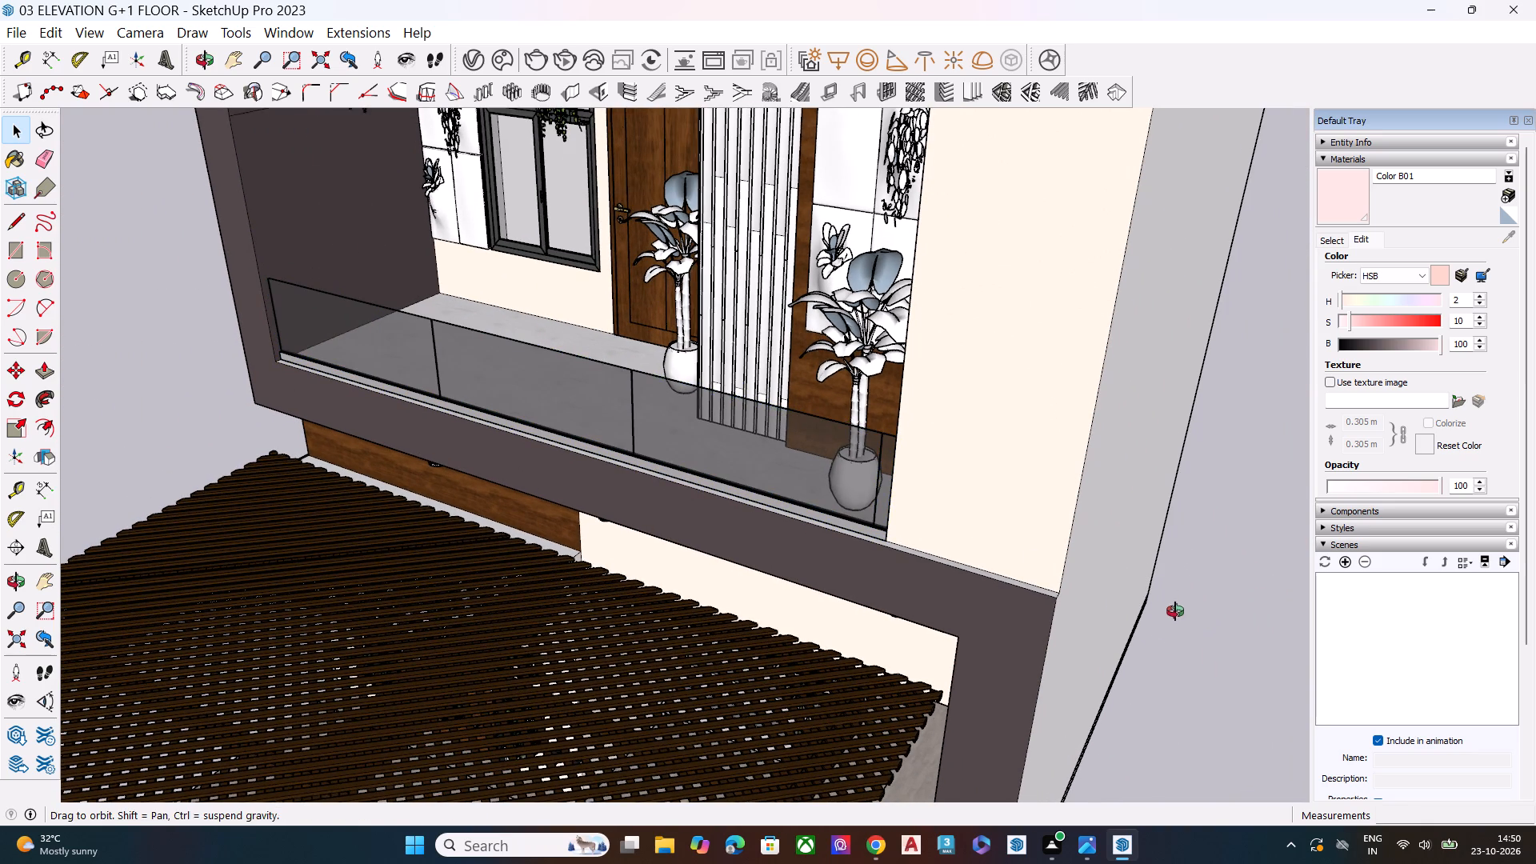
pyautogui.moveTo(1175, 611); pyautogui.dragTo(1216, 557, button='middle')
pyautogui.scroll(-5, 1198, 494)
pyautogui.moveTo(1016, 558); pyautogui.dragTo(1055, 518, button='middle')
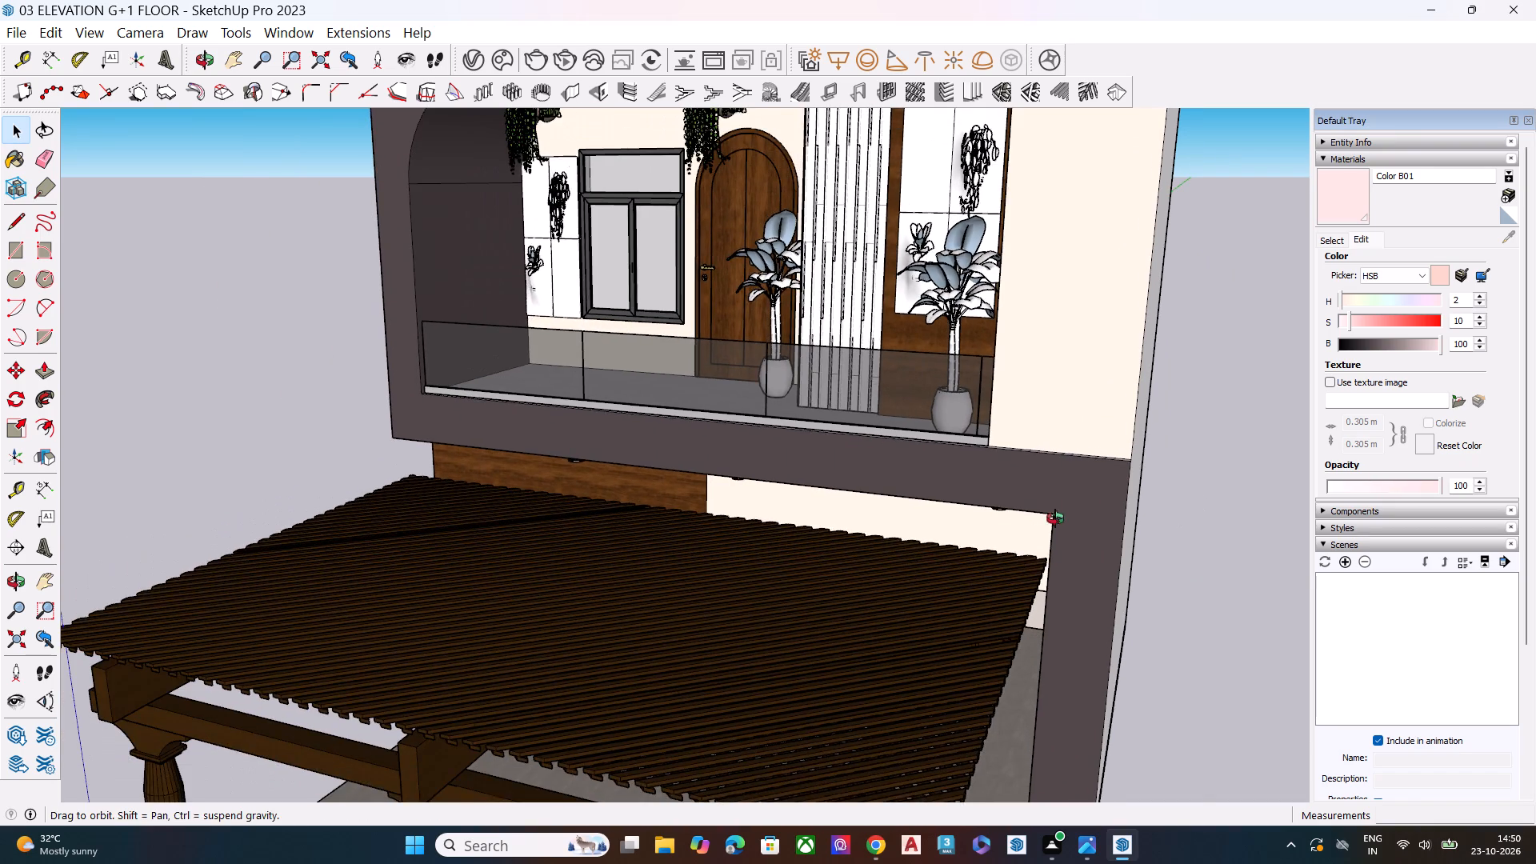
pyautogui.moveTo(1055, 518); pyautogui.dragTo(1177, 498, button='middle')
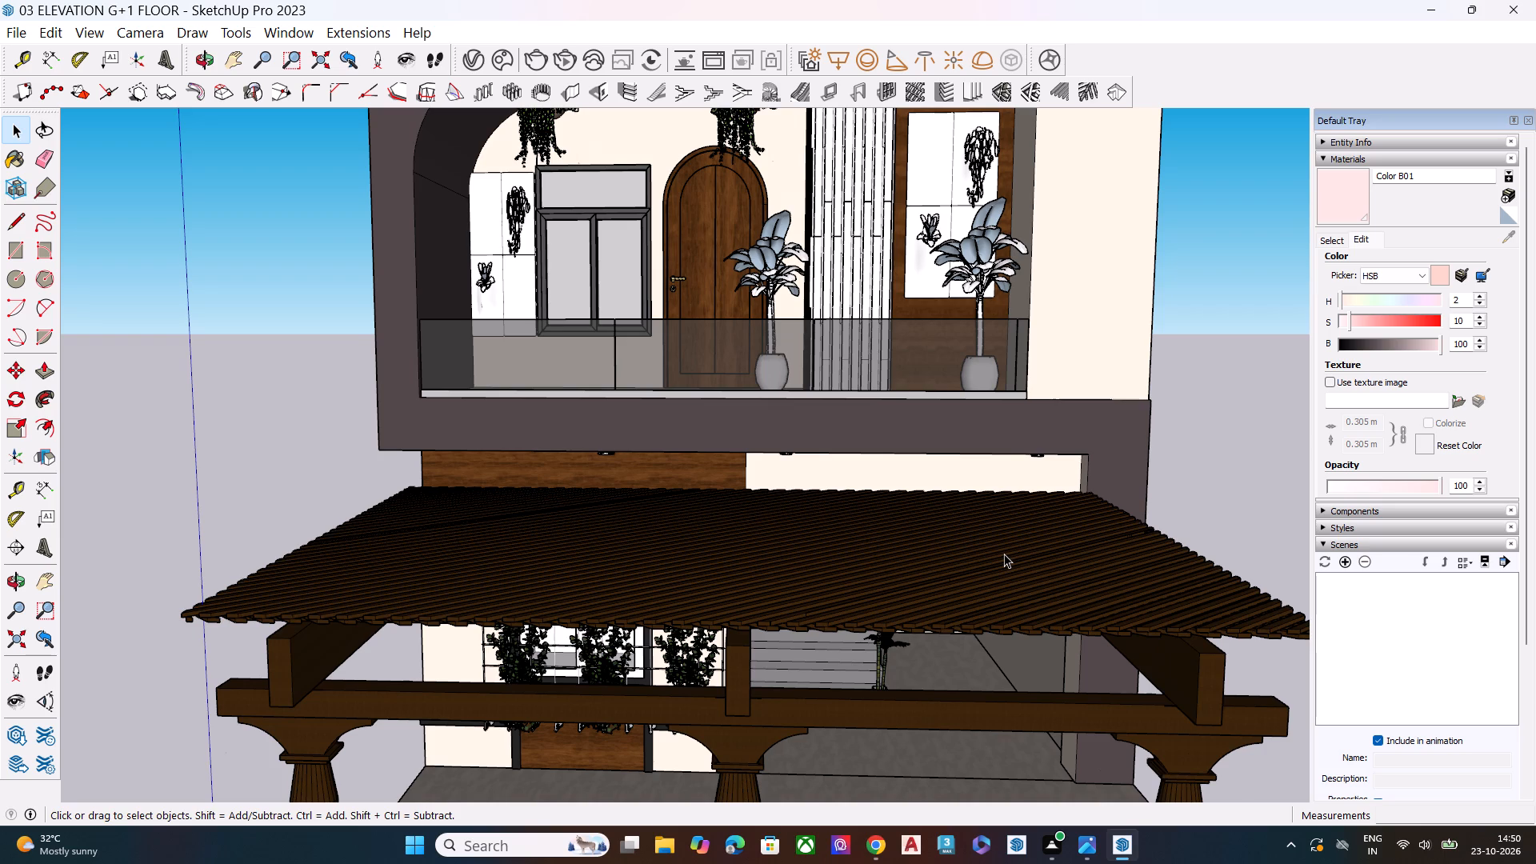
pyautogui.scroll(1, 1004, 554)
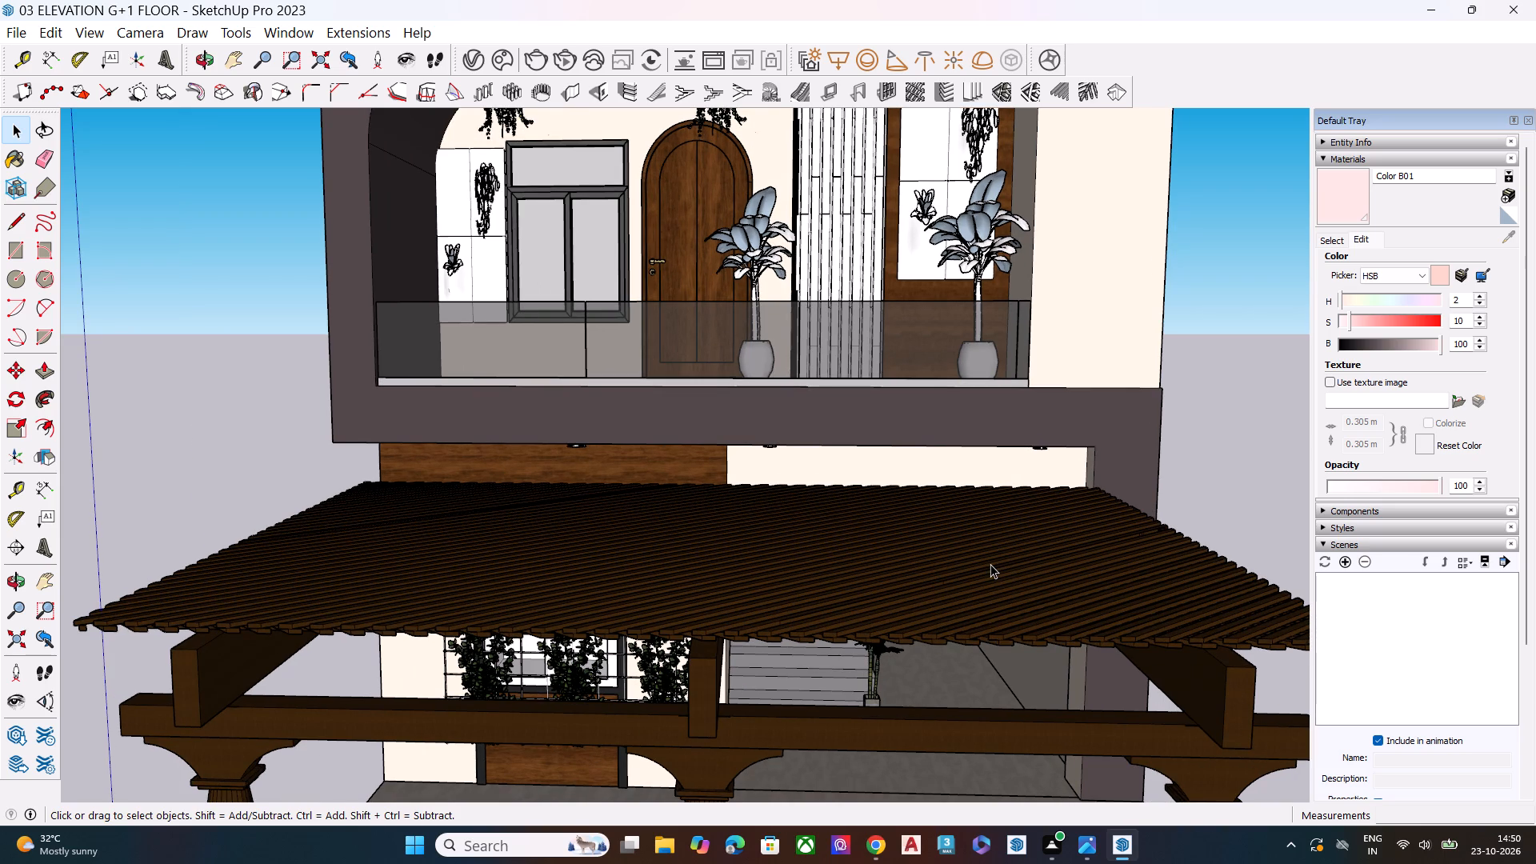
pyautogui.scroll(-5, 902, 467)
pyautogui.moveTo(876, 517); pyautogui.dragTo(1020, 562, button='middle')
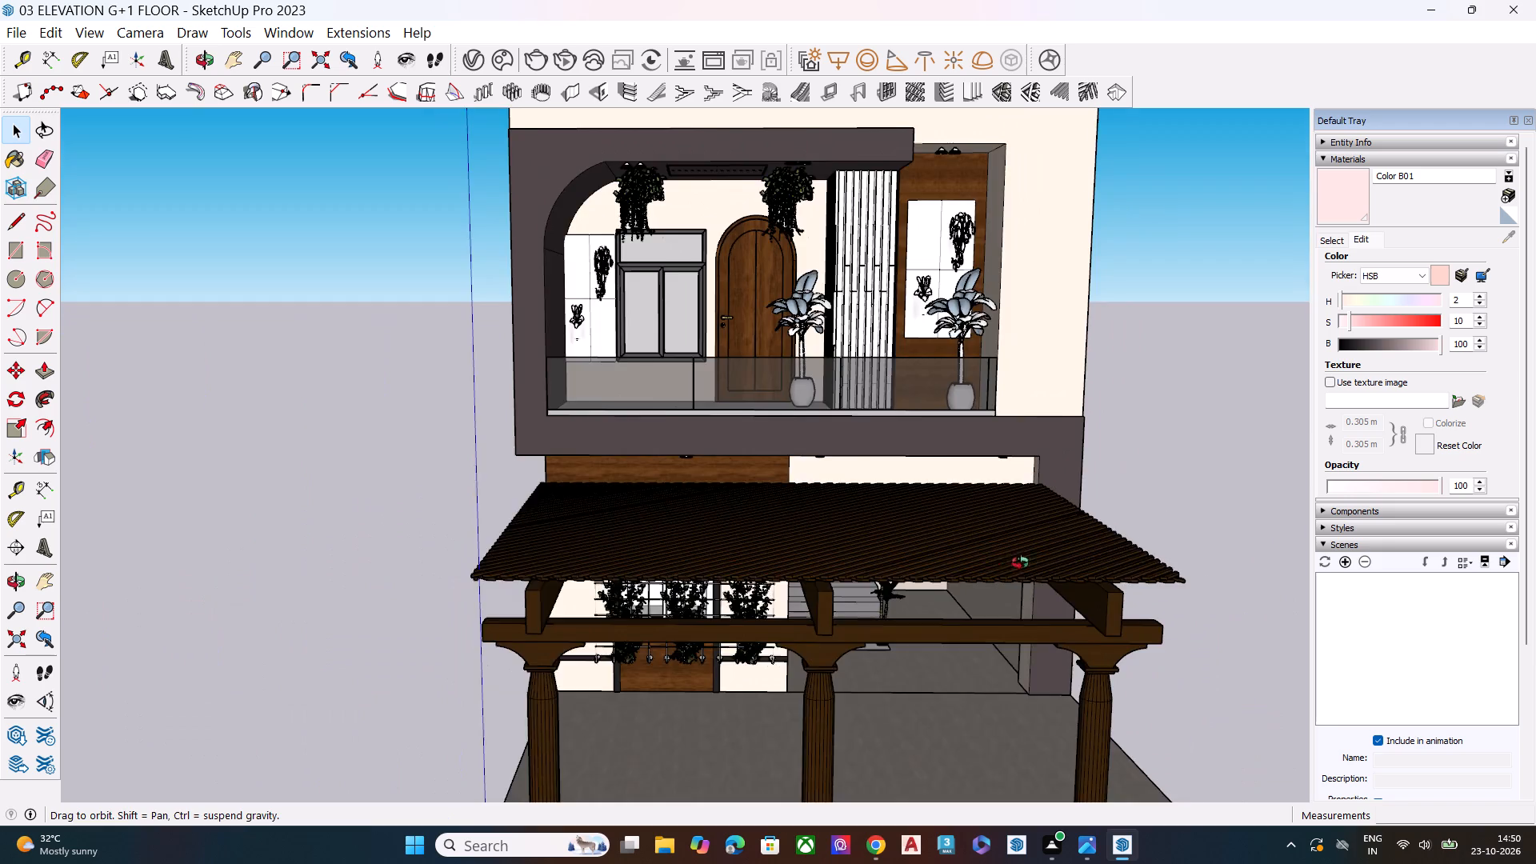
pyautogui.moveTo(1020, 562); pyautogui.dragTo(1090, 554, button='middle')
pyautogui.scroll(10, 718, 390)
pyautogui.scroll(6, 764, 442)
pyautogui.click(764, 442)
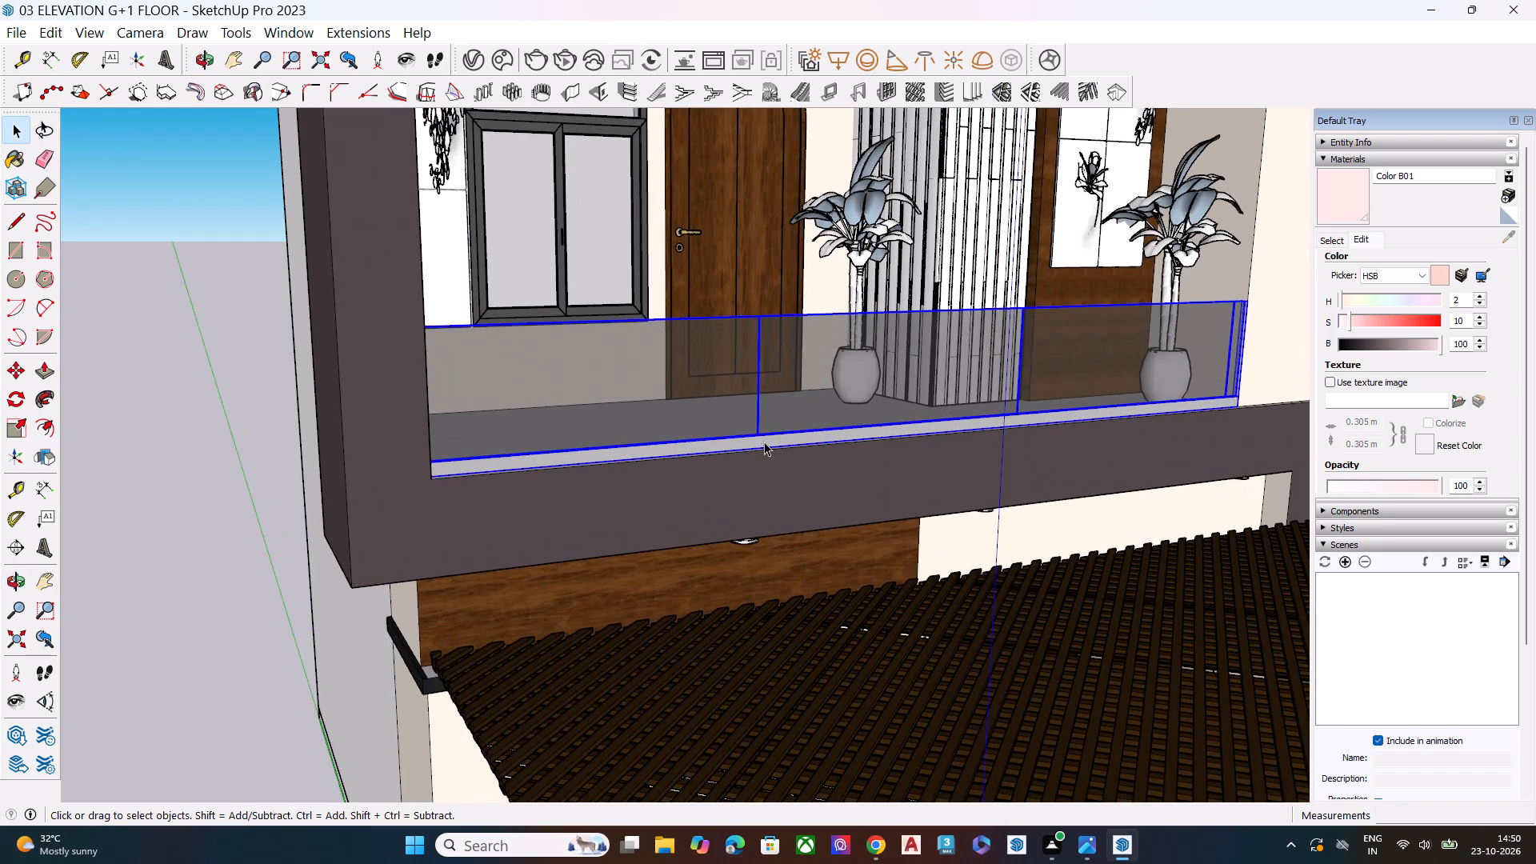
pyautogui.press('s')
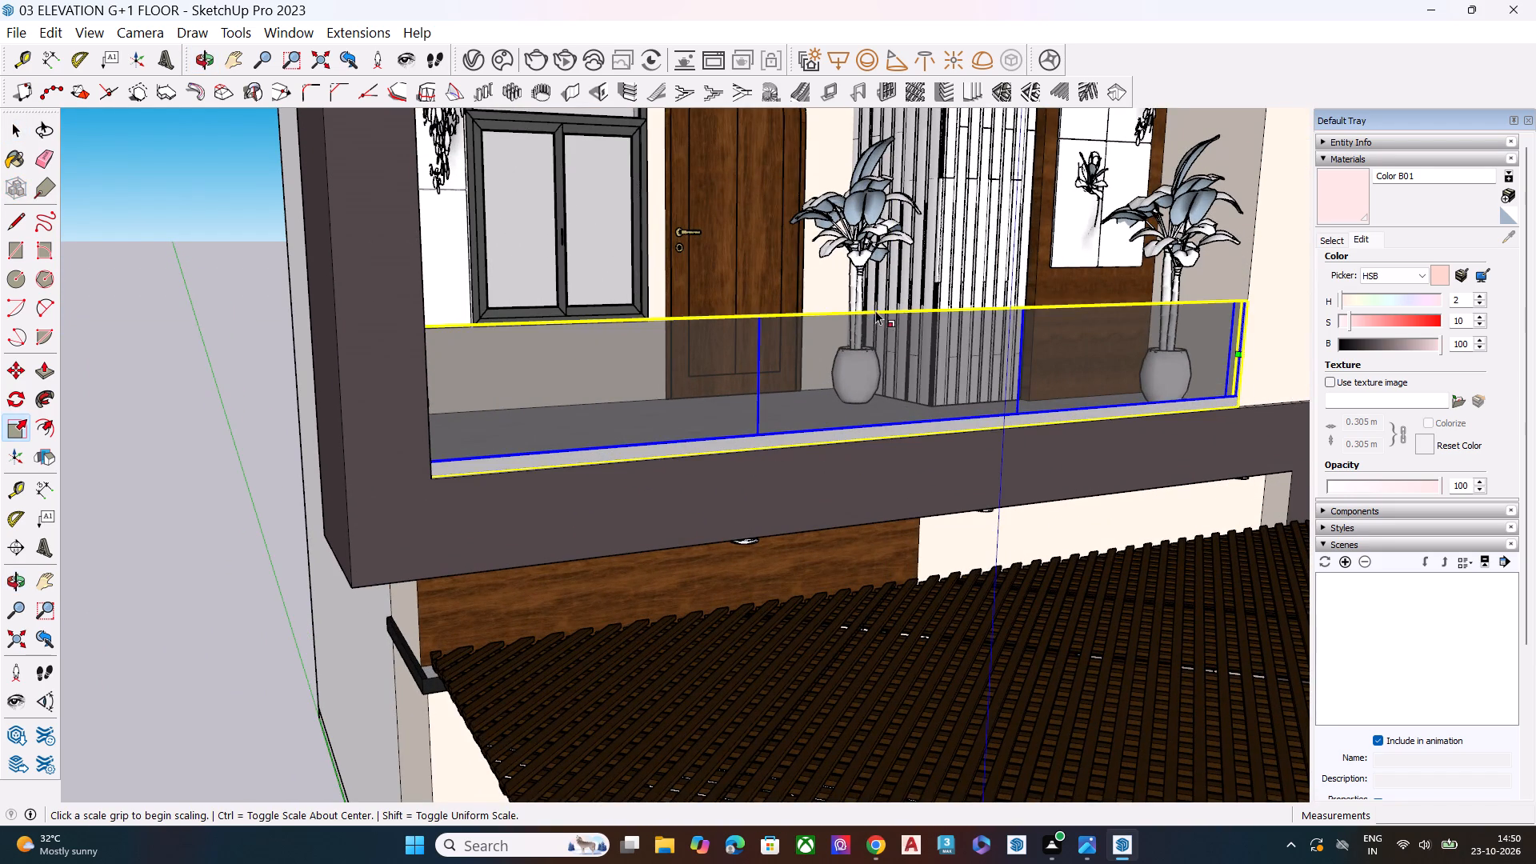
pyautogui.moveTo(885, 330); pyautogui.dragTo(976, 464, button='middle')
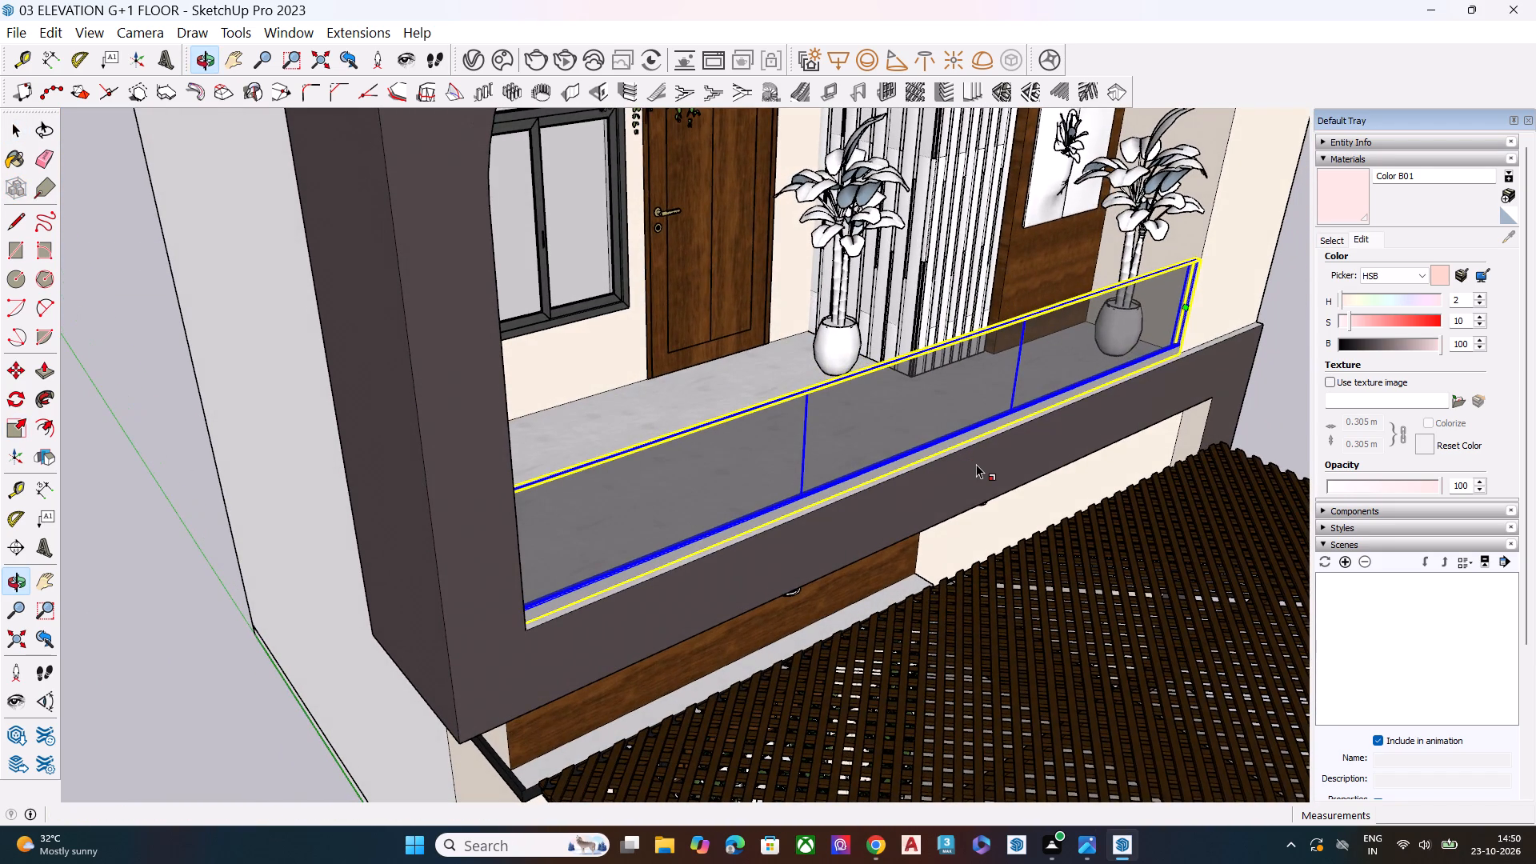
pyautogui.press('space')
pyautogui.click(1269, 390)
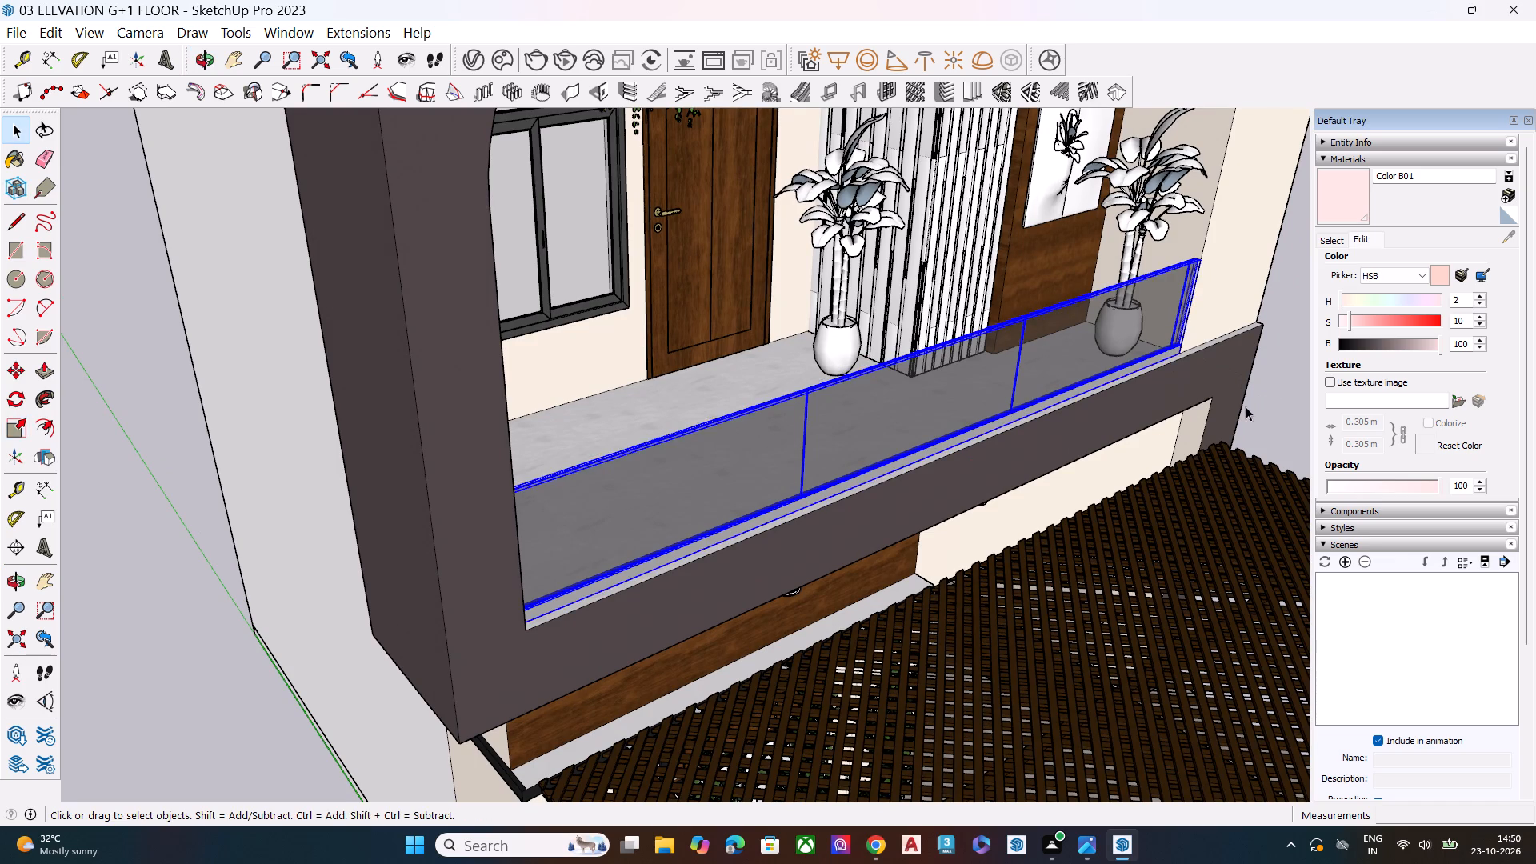
# Examine the balcony, its railing and the whole house with the pergola from the side and from above.
pyautogui.scroll(-7, 846, 507)
pyautogui.moveTo(893, 619); pyautogui.dragTo(886, 510, button='middle')
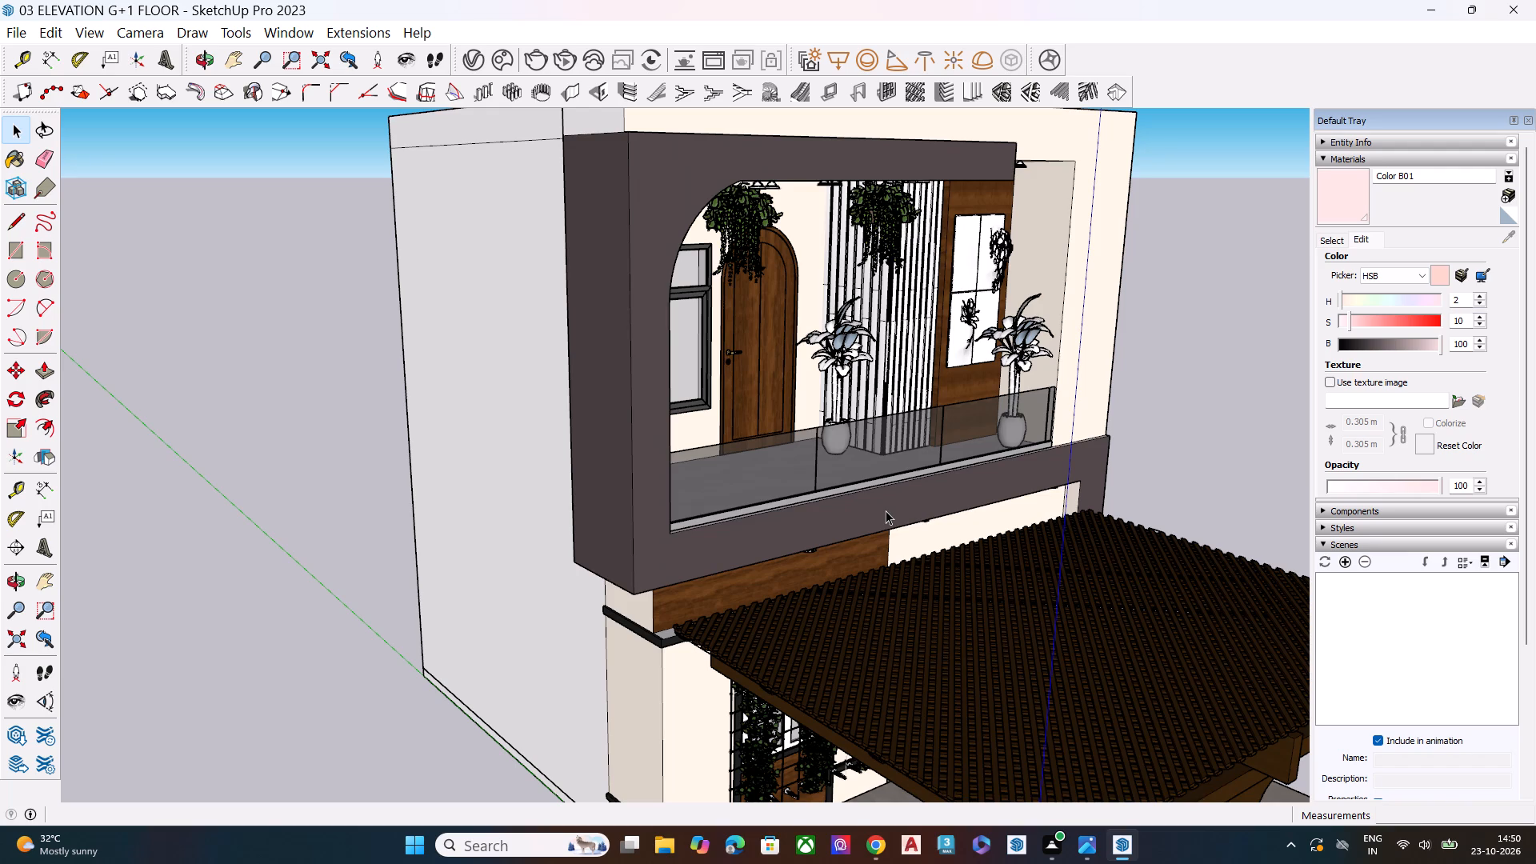
pyautogui.scroll(2, 886, 510)
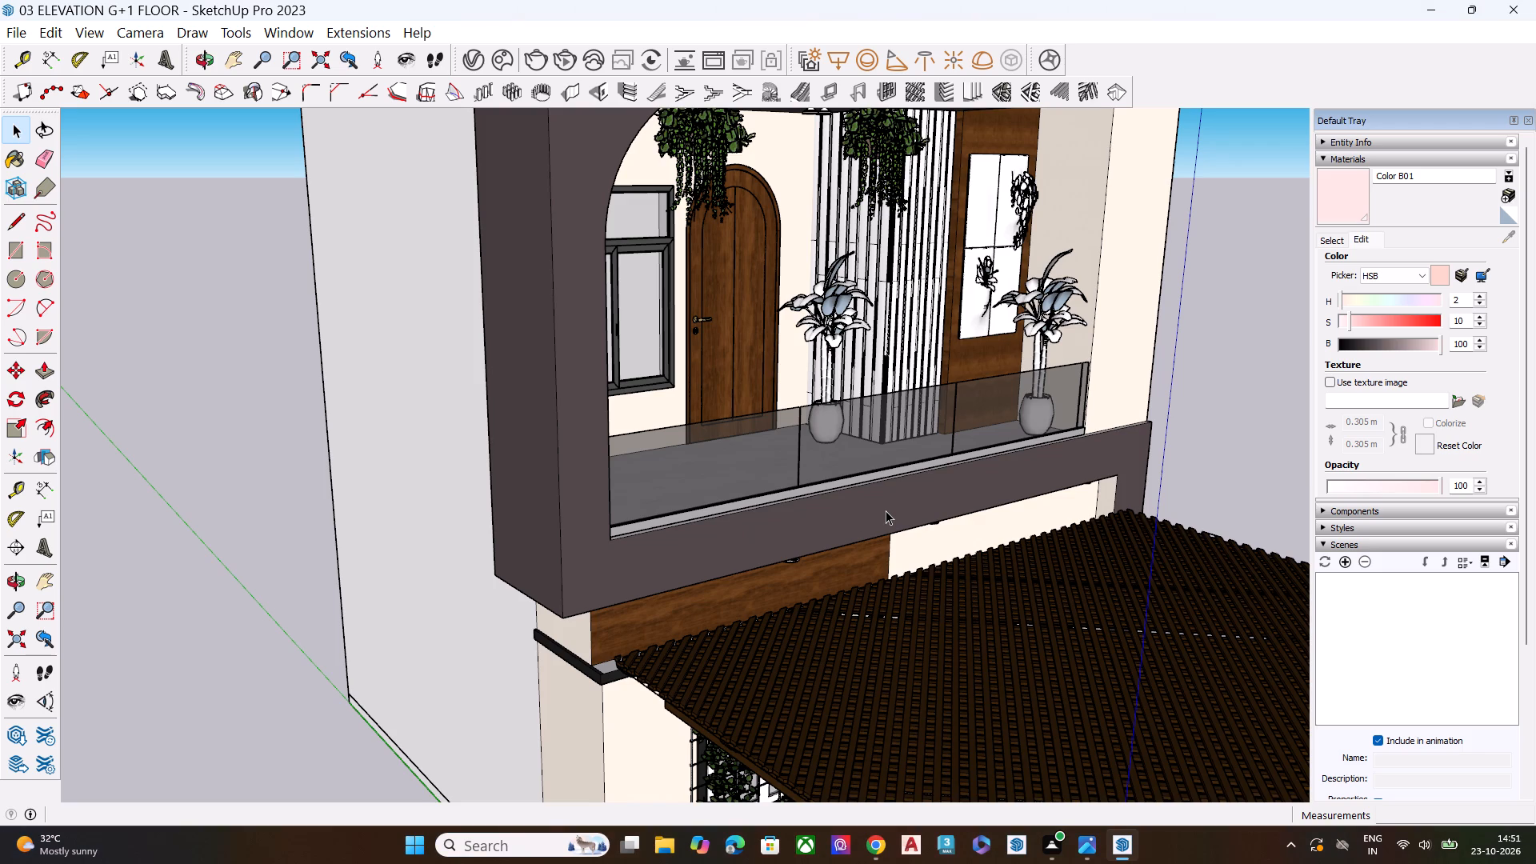
pyautogui.click(1250, 437)
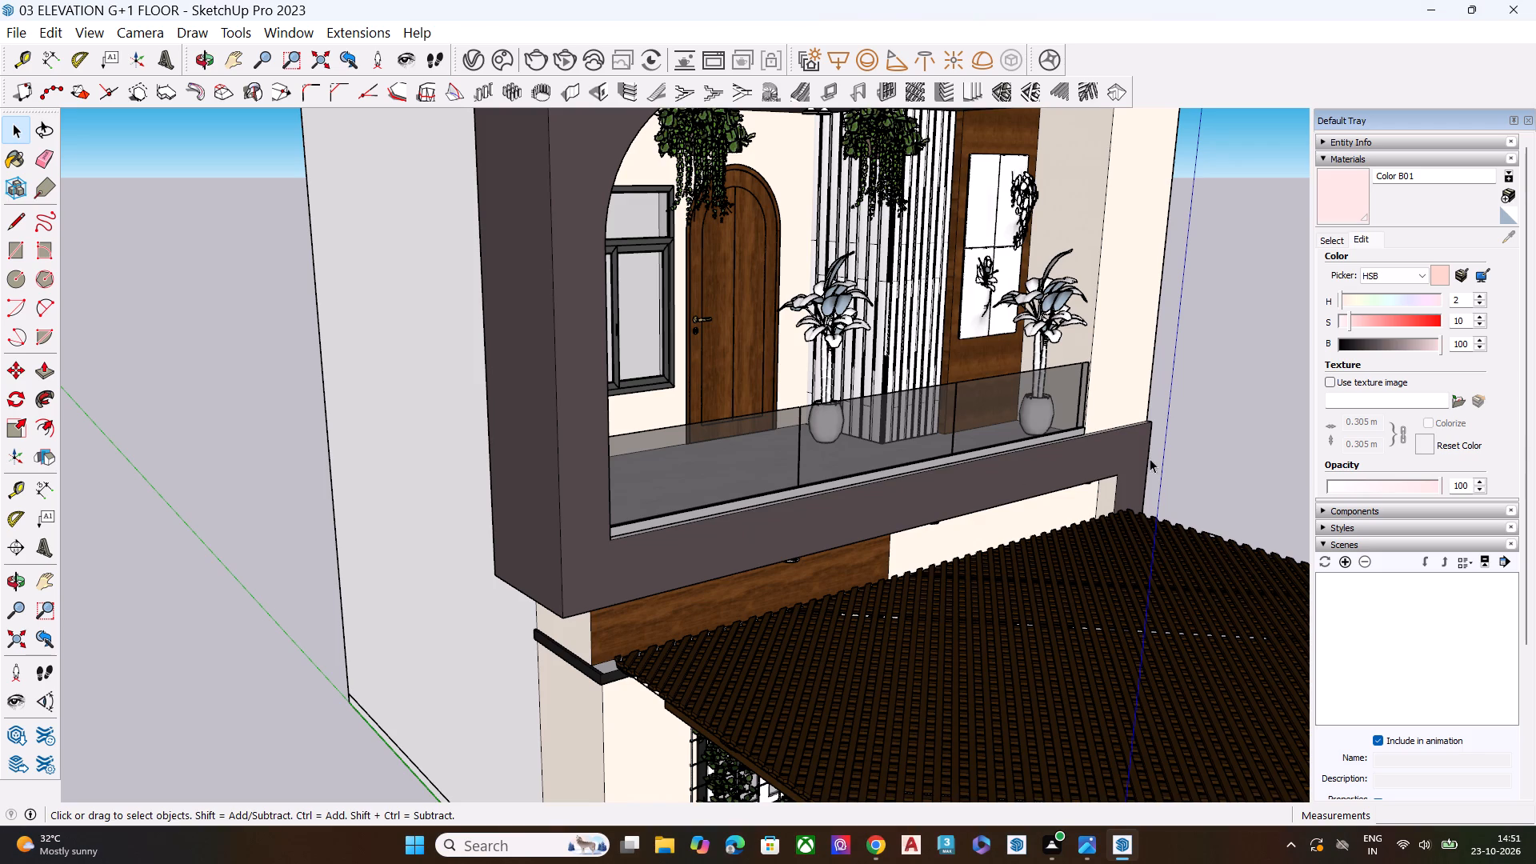
pyautogui.scroll(-6, 700, 502)
pyautogui.moveTo(918, 658); pyautogui.dragTo(827, 863, button='middle')
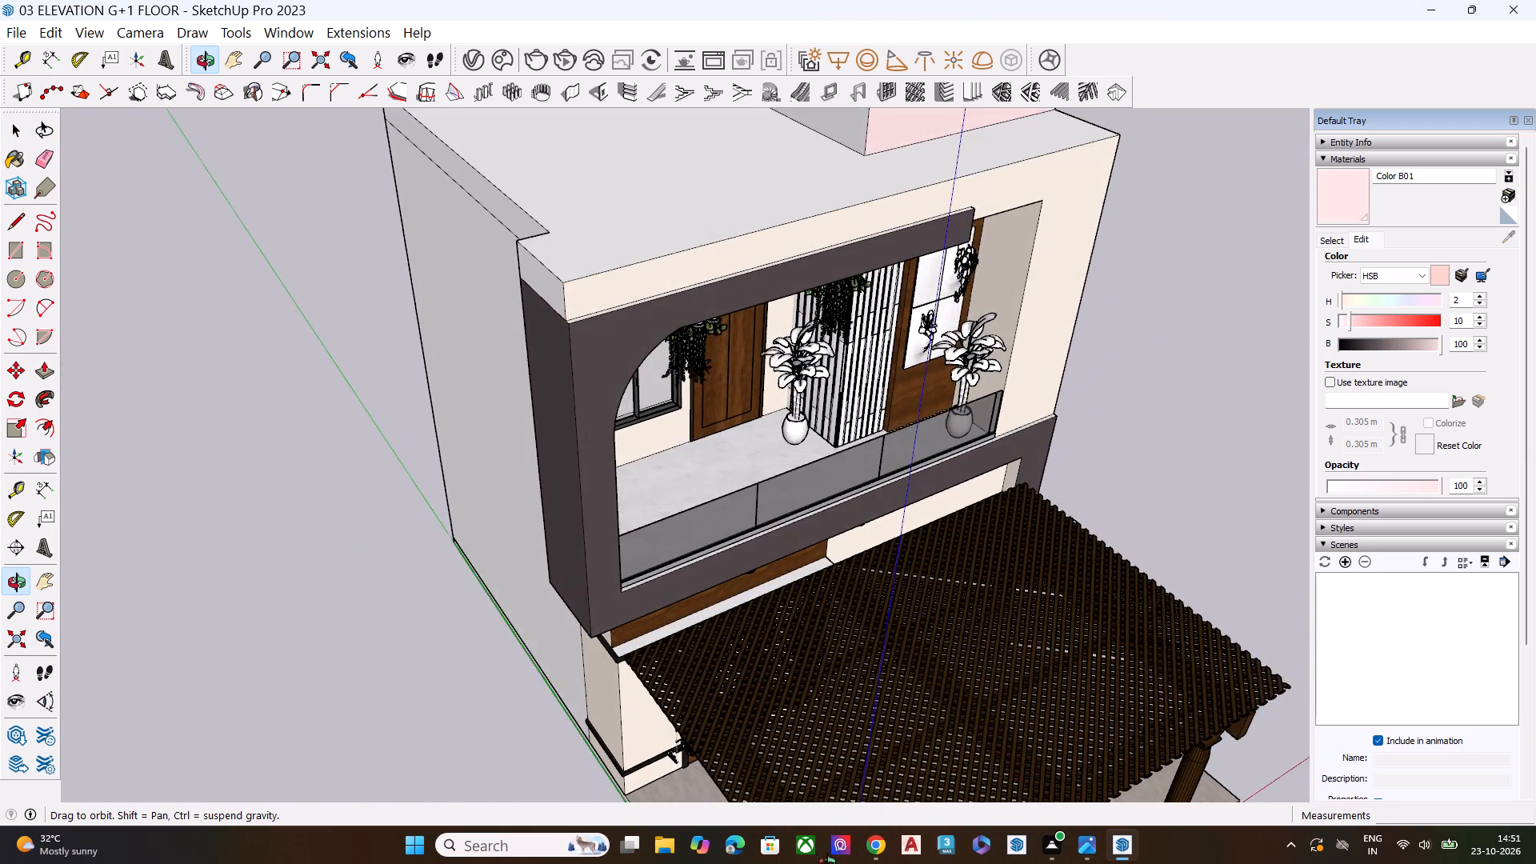
pyautogui.moveTo(827, 863); pyautogui.dragTo(617, 842, button='middle')
pyautogui.scroll(-4, 877, 508)
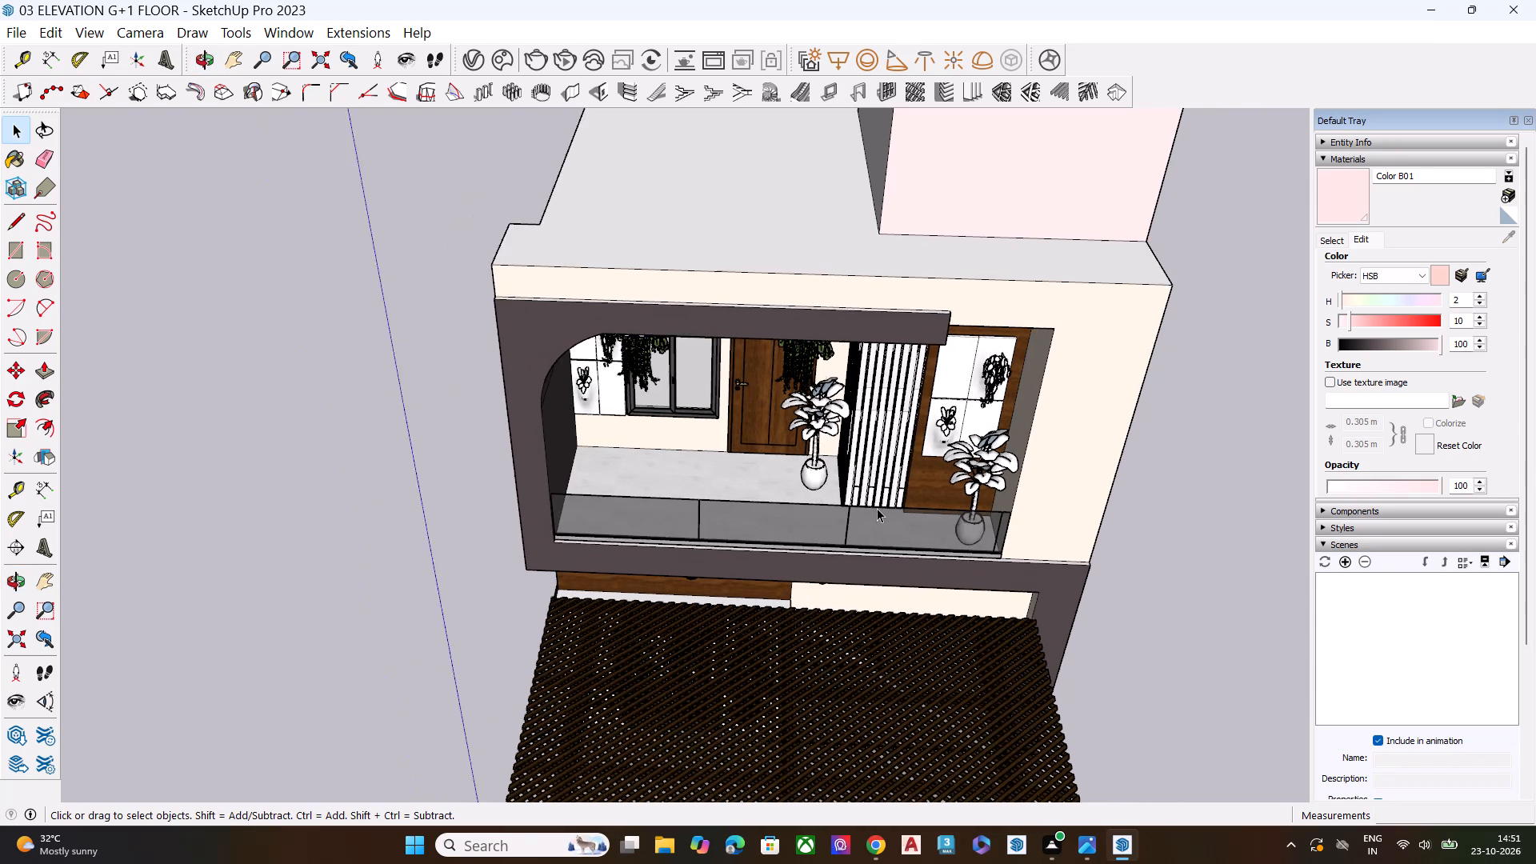
pyautogui.scroll(-4, 877, 508)
pyautogui.moveTo(890, 610); pyautogui.dragTo(880, 746, button='middle')
pyautogui.scroll(1, 880, 746)
pyautogui.scroll(-3, 872, 522)
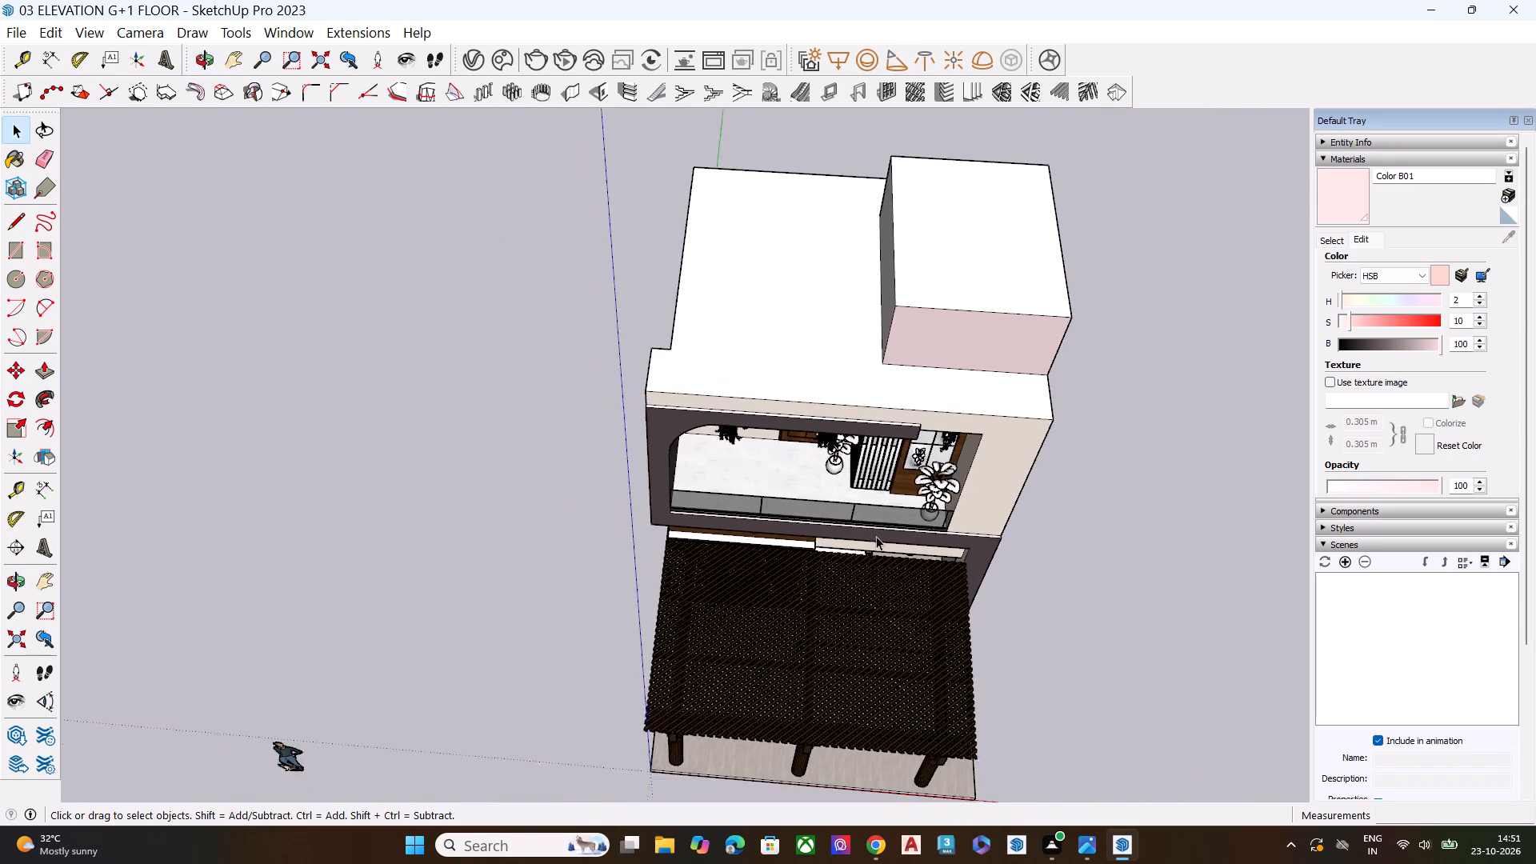
pyautogui.scroll(-1, 876, 536)
pyautogui.scroll(11, 871, 647)
# Examine the pergola's diagonal lattice roof up close from above.
pyautogui.scroll(9, 886, 660)
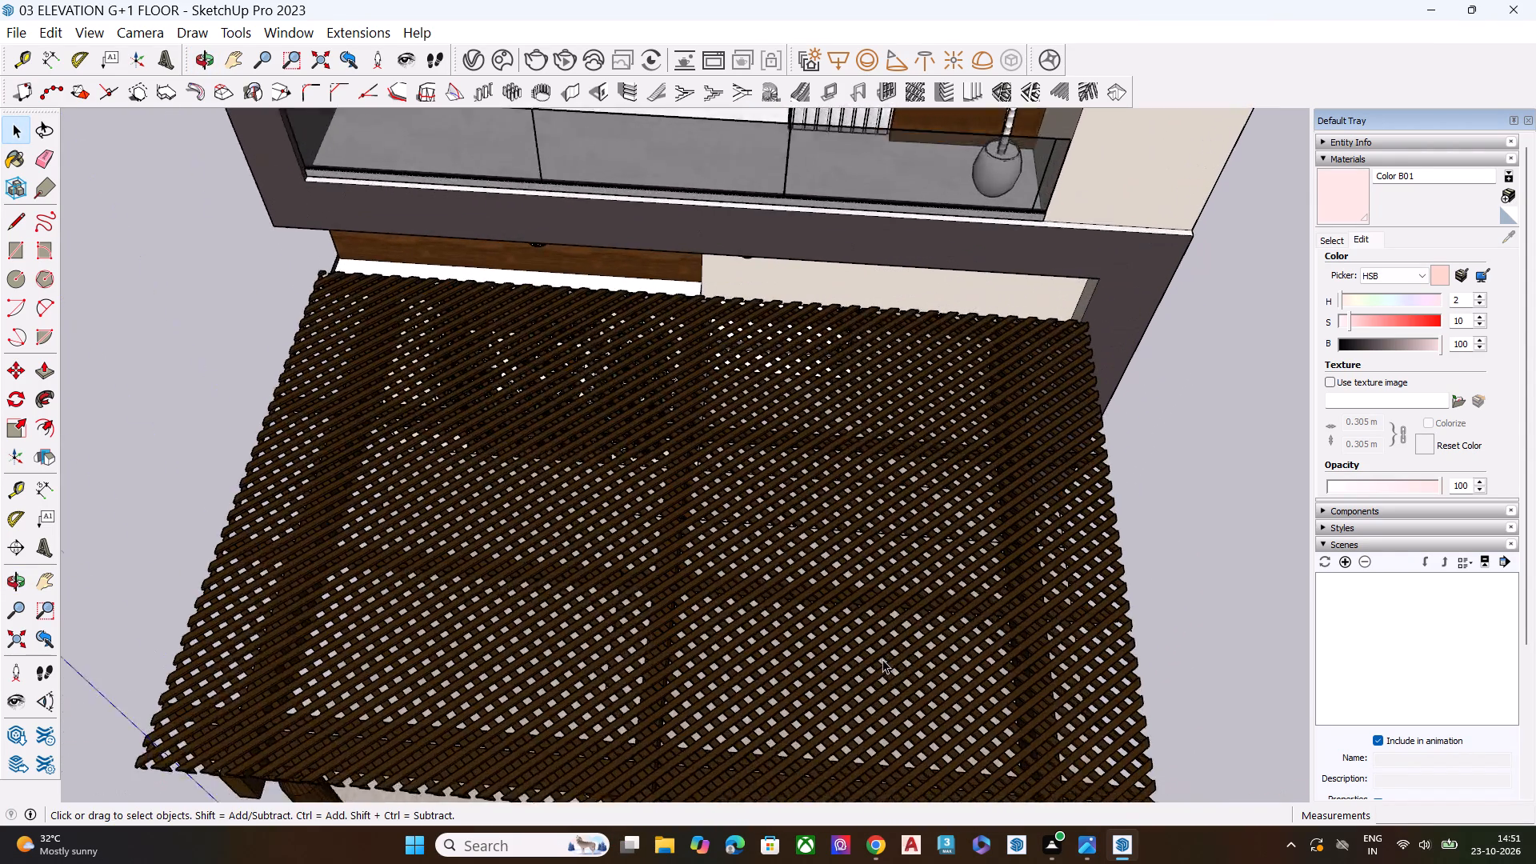
pyautogui.scroll(2, 882, 659)
pyautogui.scroll(7, 941, 502)
pyautogui.scroll(5, 963, 424)
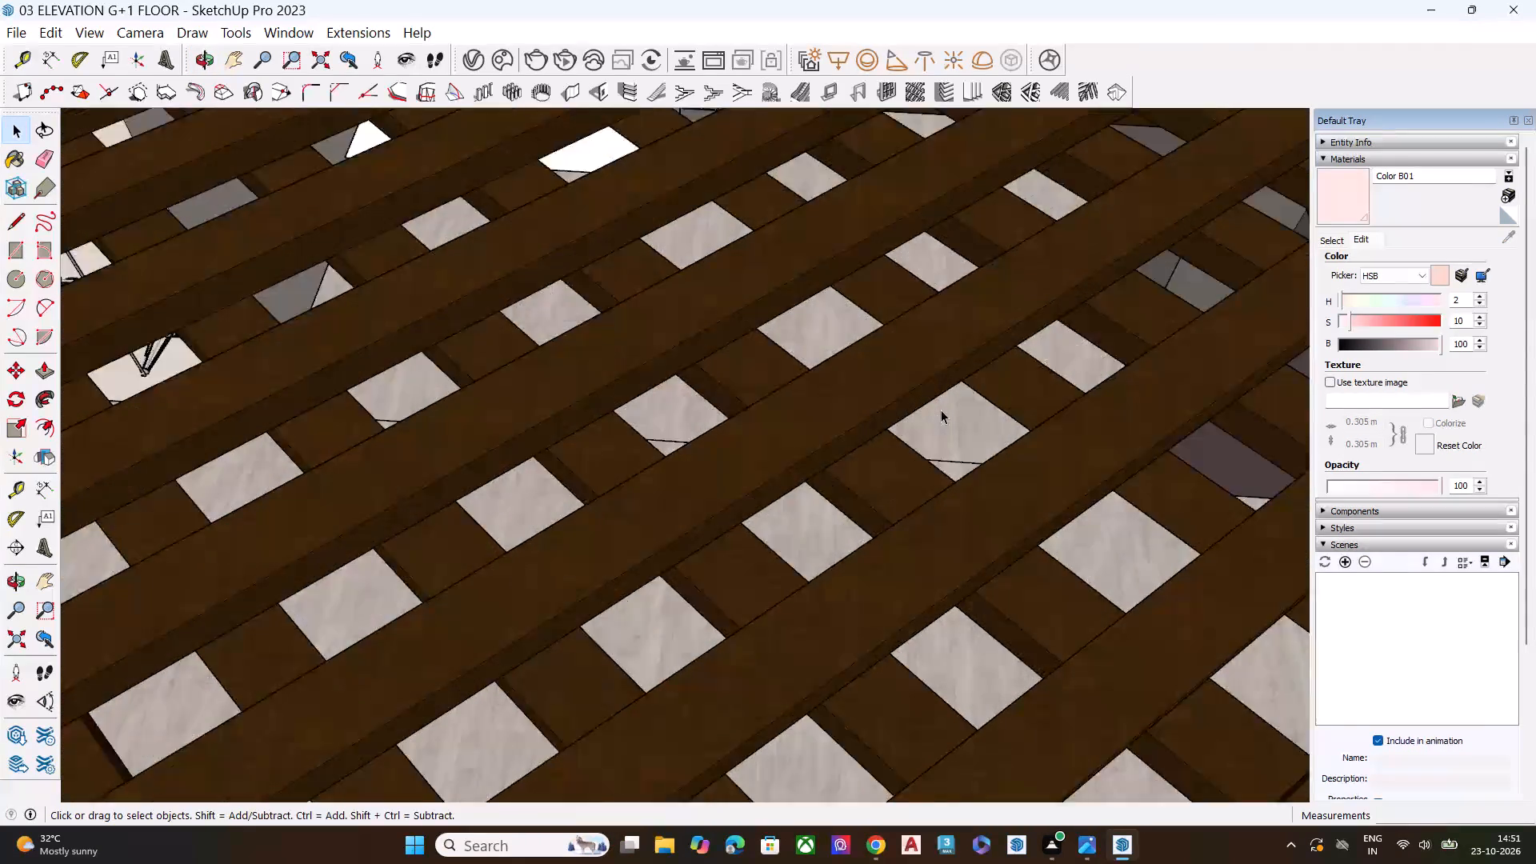
pyautogui.scroll(1, 941, 410)
pyautogui.scroll(-11, 901, 424)
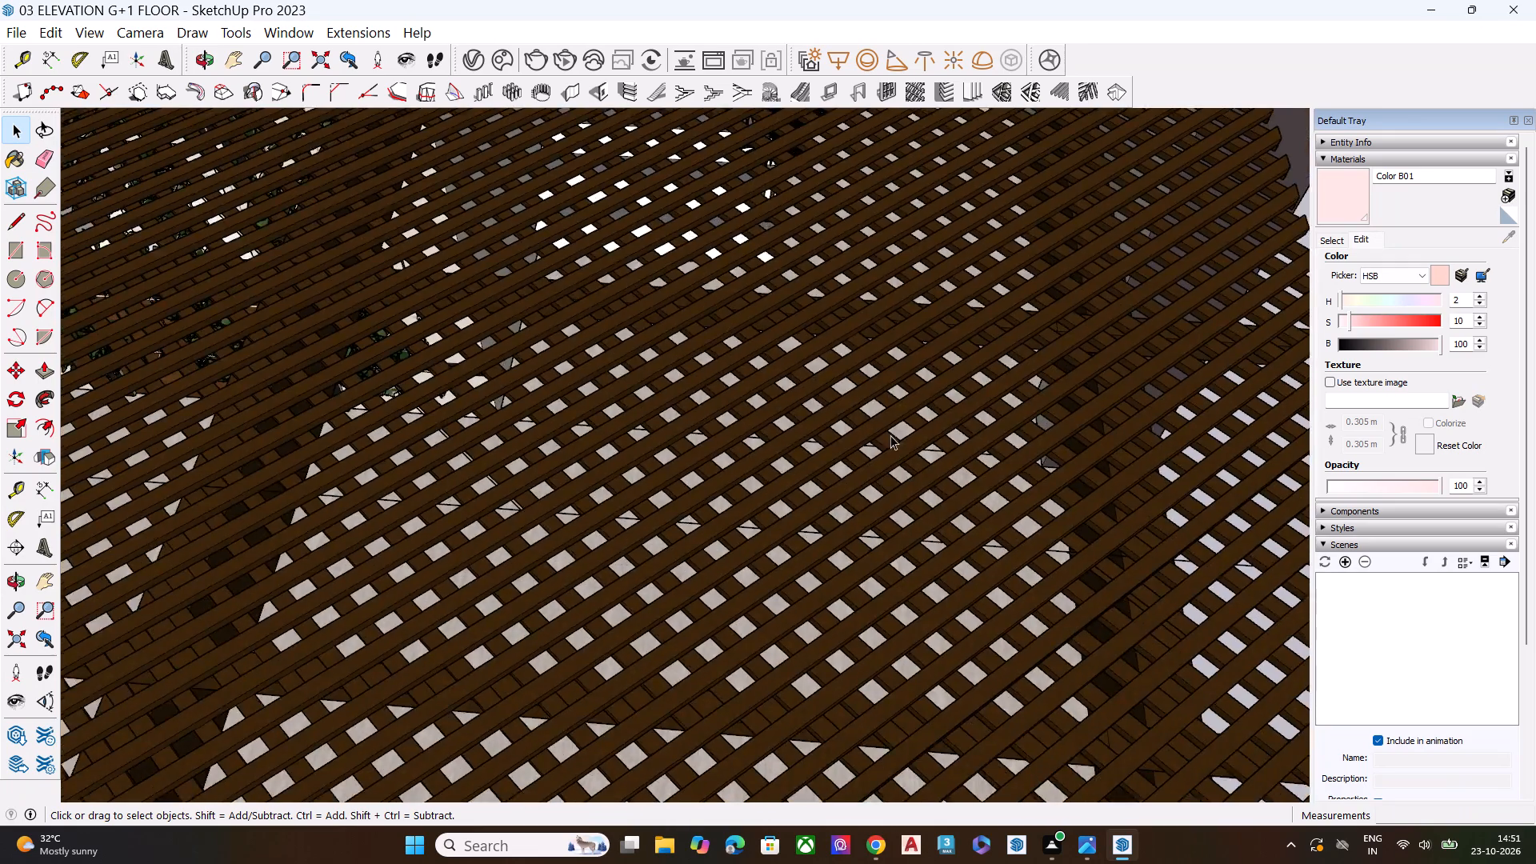
pyautogui.scroll(-19, 890, 435)
pyautogui.scroll(-8, 886, 443)
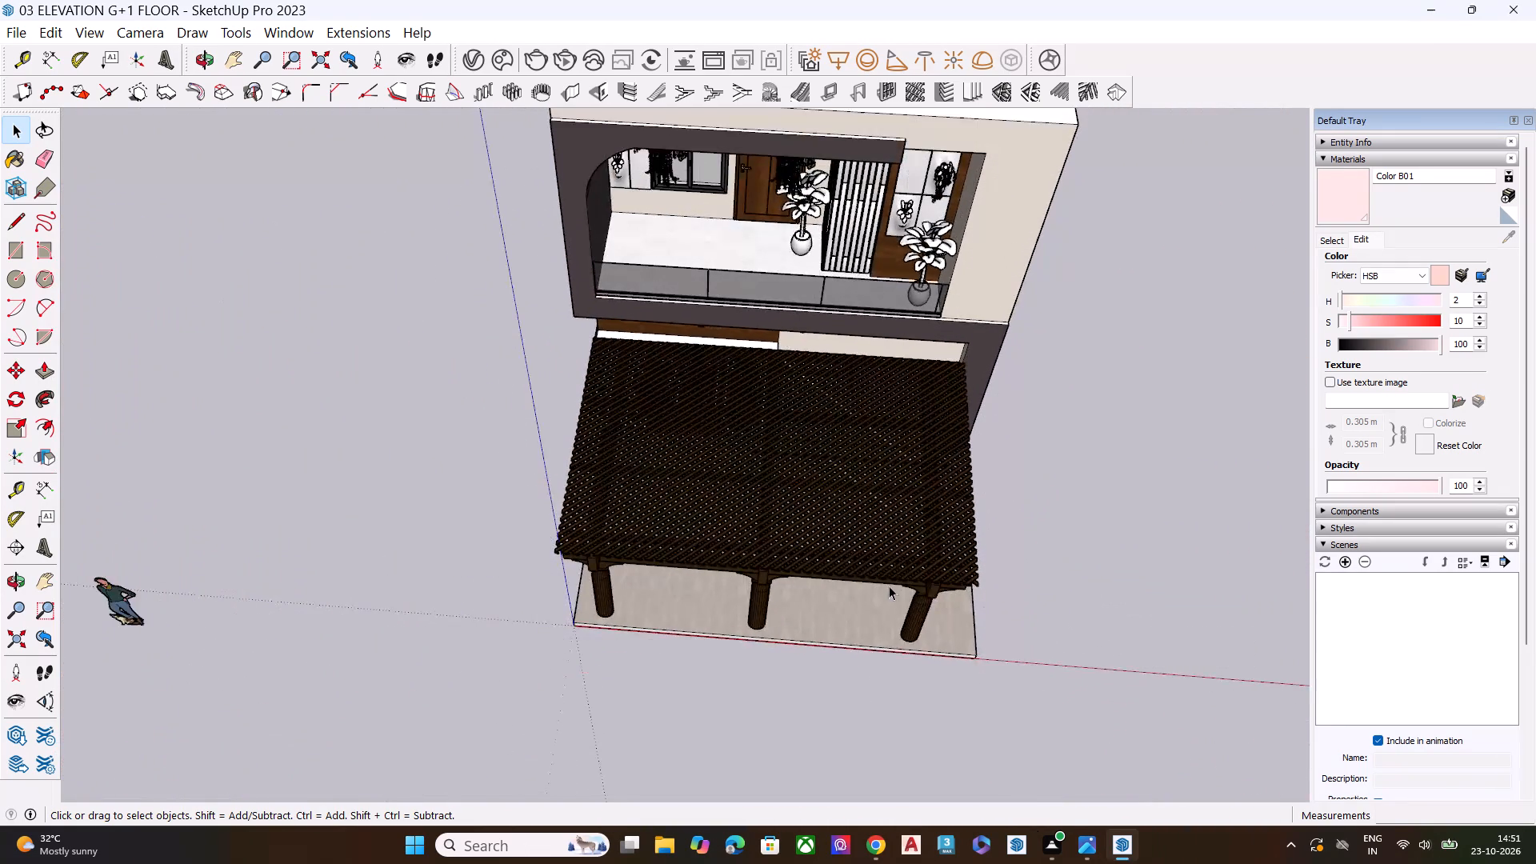
# Examine the pergola's front posts, their capitals and their position on the base slab, up close and from a distance.
pyautogui.moveTo(889, 570); pyautogui.dragTo(992, 422, button='middle')
pyautogui.scroll(11, 978, 545)
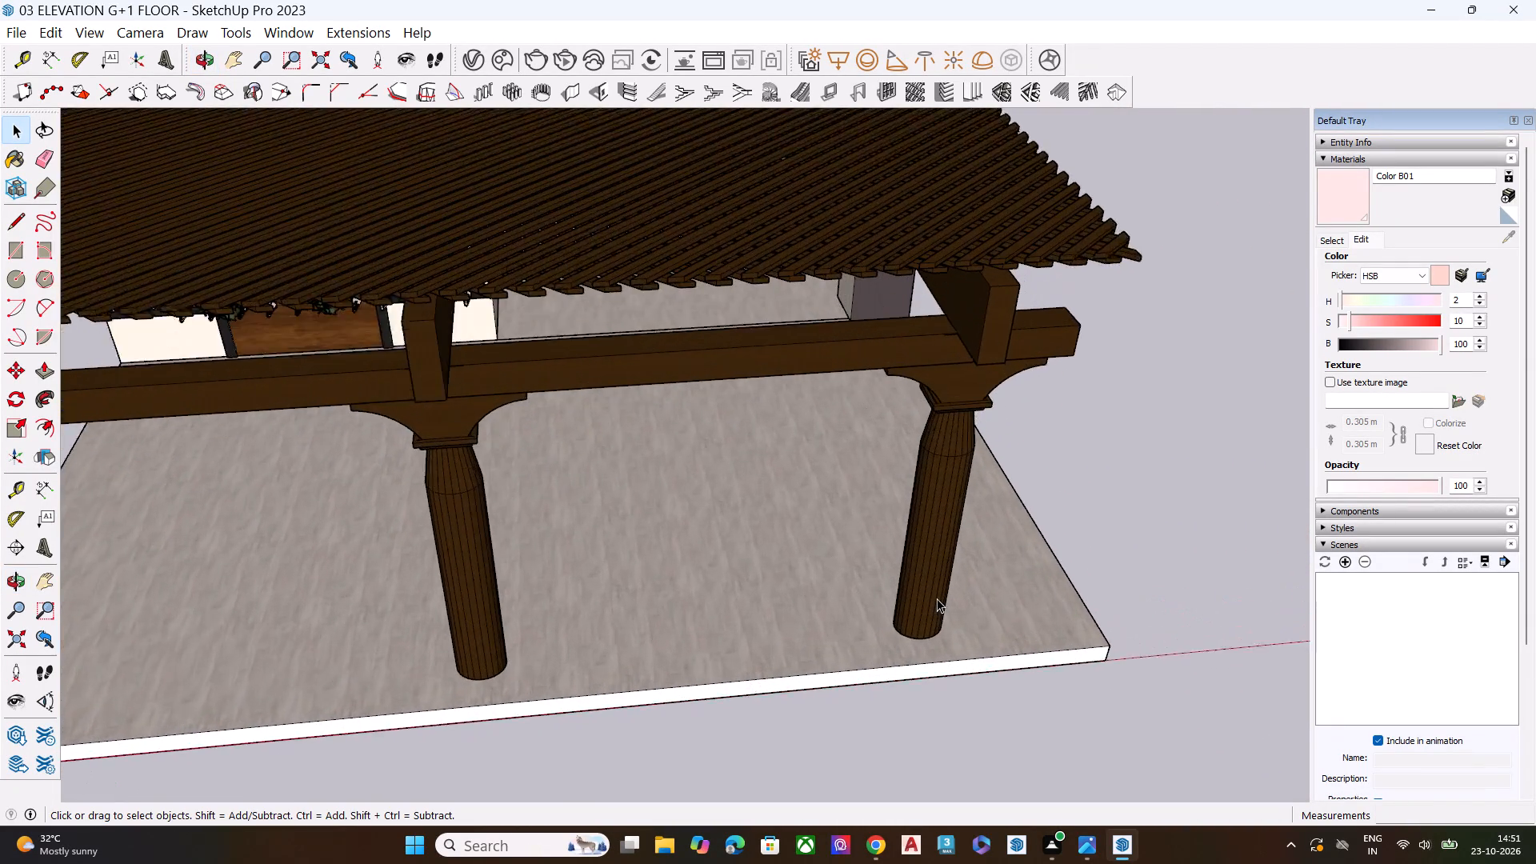
pyautogui.scroll(2, 937, 598)
pyautogui.scroll(10, 938, 529)
pyautogui.moveTo(926, 511); pyautogui.dragTo(850, 399, button='middle')
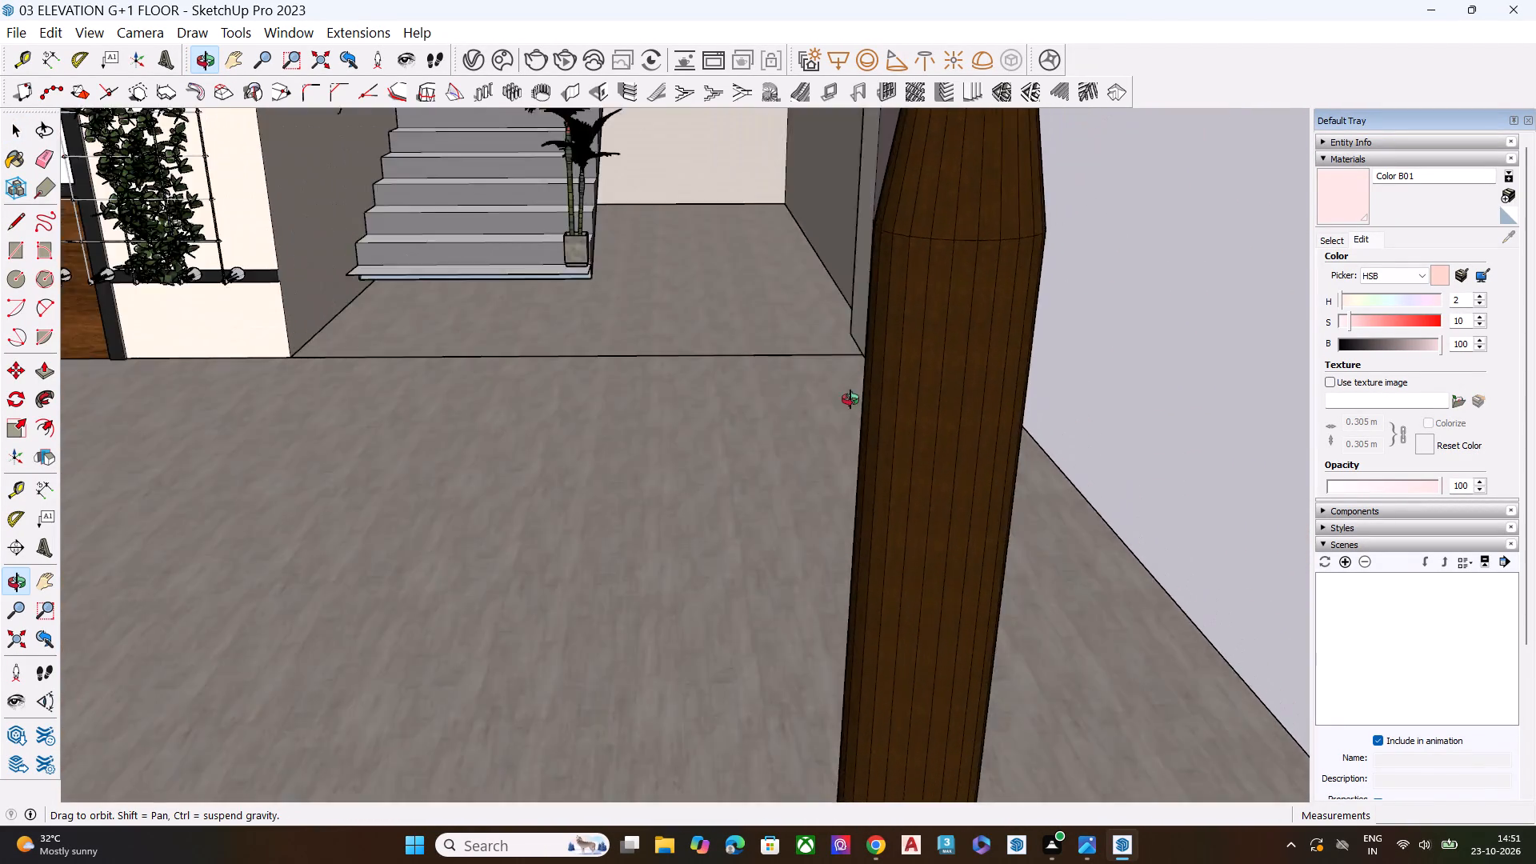
pyautogui.moveTo(850, 399); pyautogui.dragTo(611, 434, button='middle')
pyautogui.scroll(7, 658, 383)
pyautogui.scroll(-6, 956, 324)
pyautogui.scroll(-4, 818, 376)
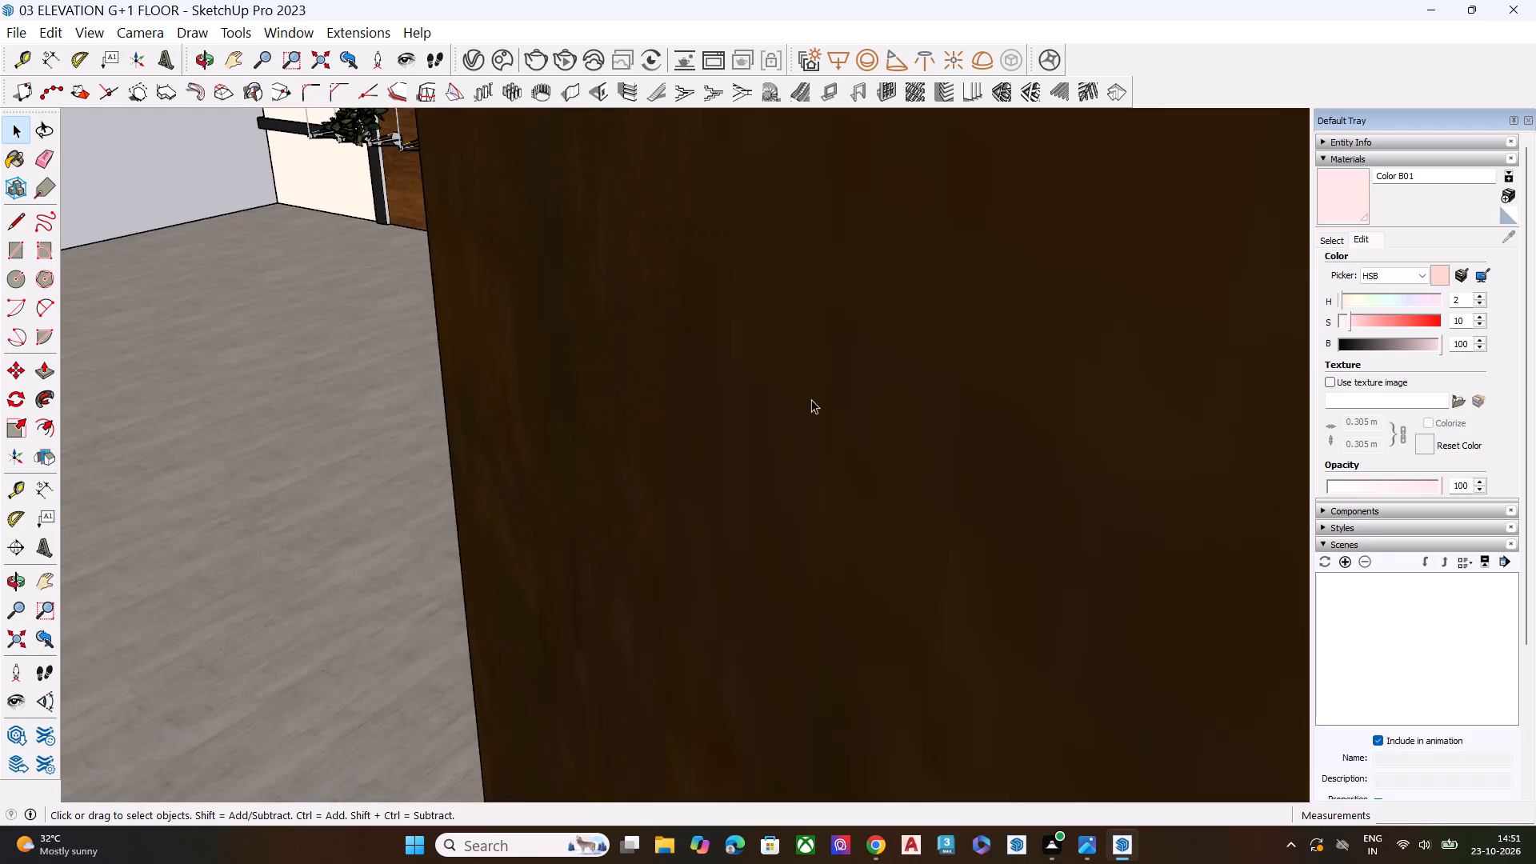
pyautogui.scroll(-14, 811, 399)
pyautogui.scroll(-1, 873, 358)
pyautogui.scroll(1, 873, 358)
pyautogui.scroll(-12, 872, 358)
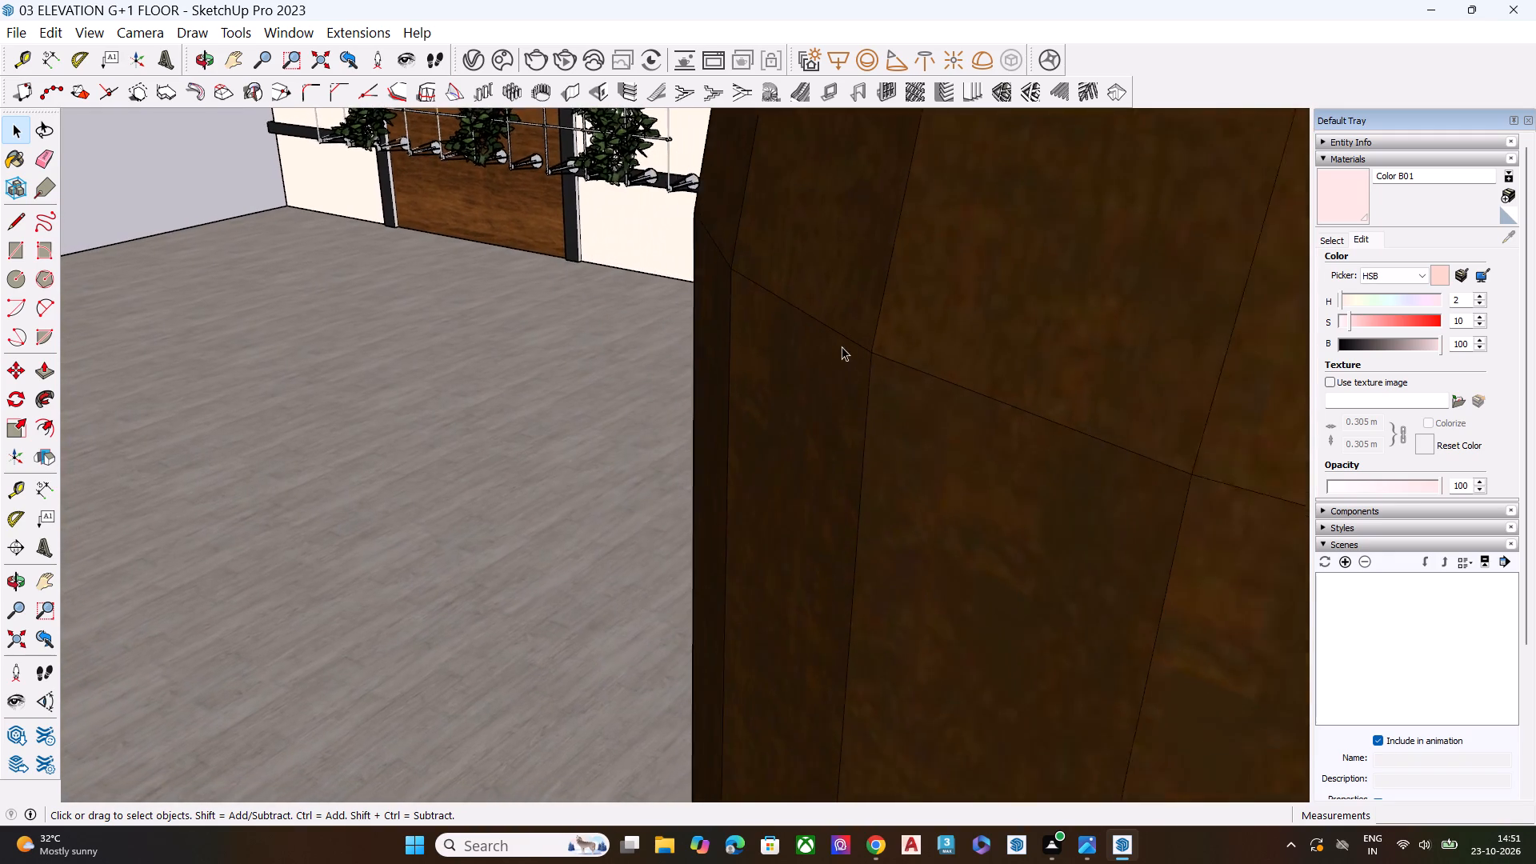
pyautogui.scroll(-15, 842, 346)
pyautogui.scroll(-2, 935, 321)
pyautogui.scroll(1, 926, 321)
pyautogui.scroll(-14, 926, 321)
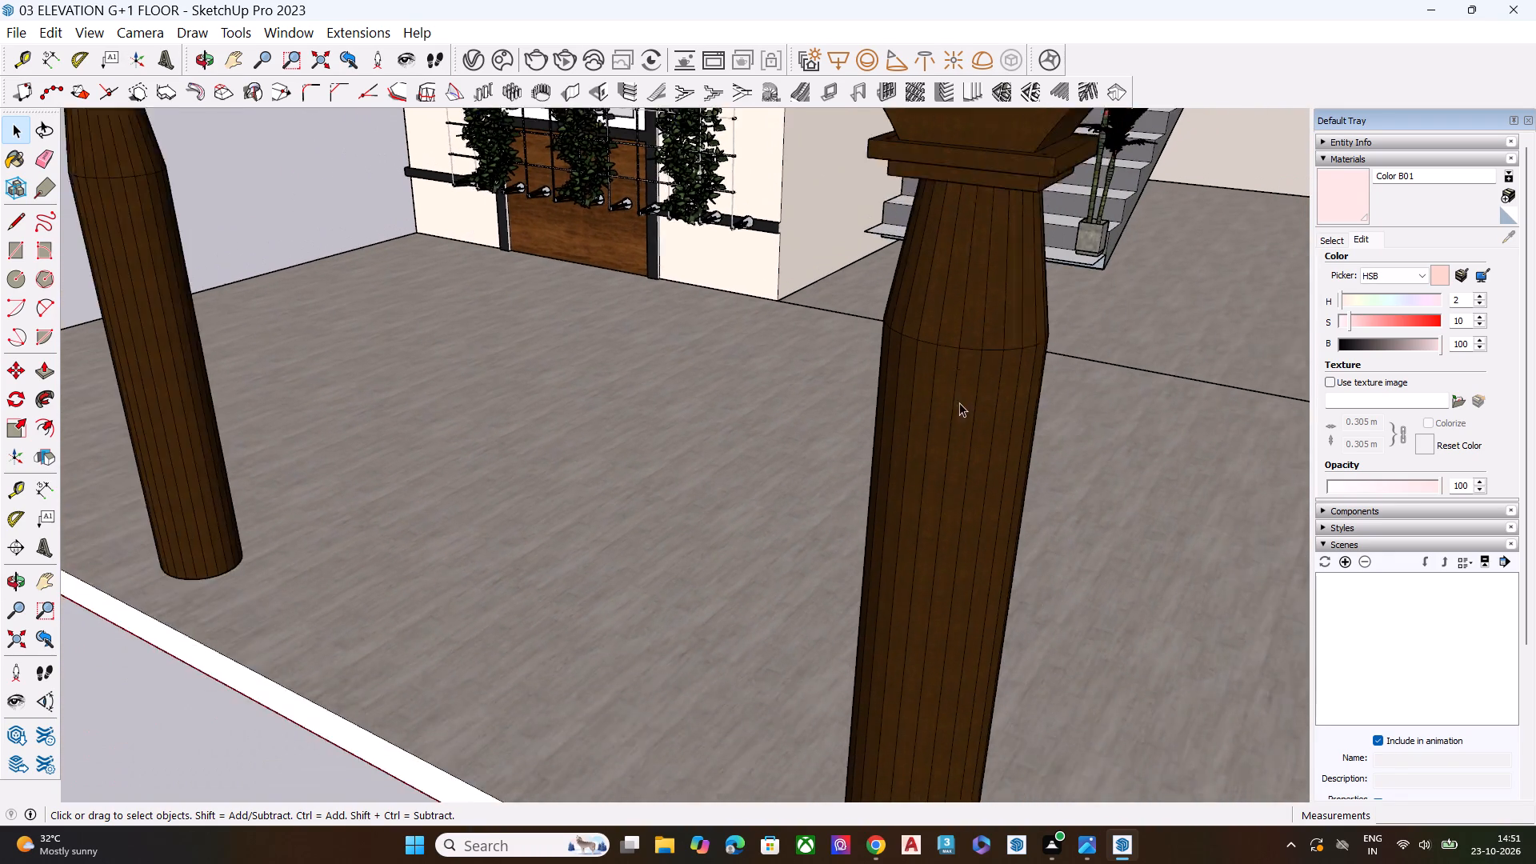
pyautogui.moveTo(988, 414); pyautogui.dragTo(979, 484, button='middle')
pyautogui.scroll(3, 981, 382)
pyautogui.scroll(-1, 1002, 306)
pyautogui.scroll(7, 1004, 301)
pyautogui.scroll(-8, 1004, 301)
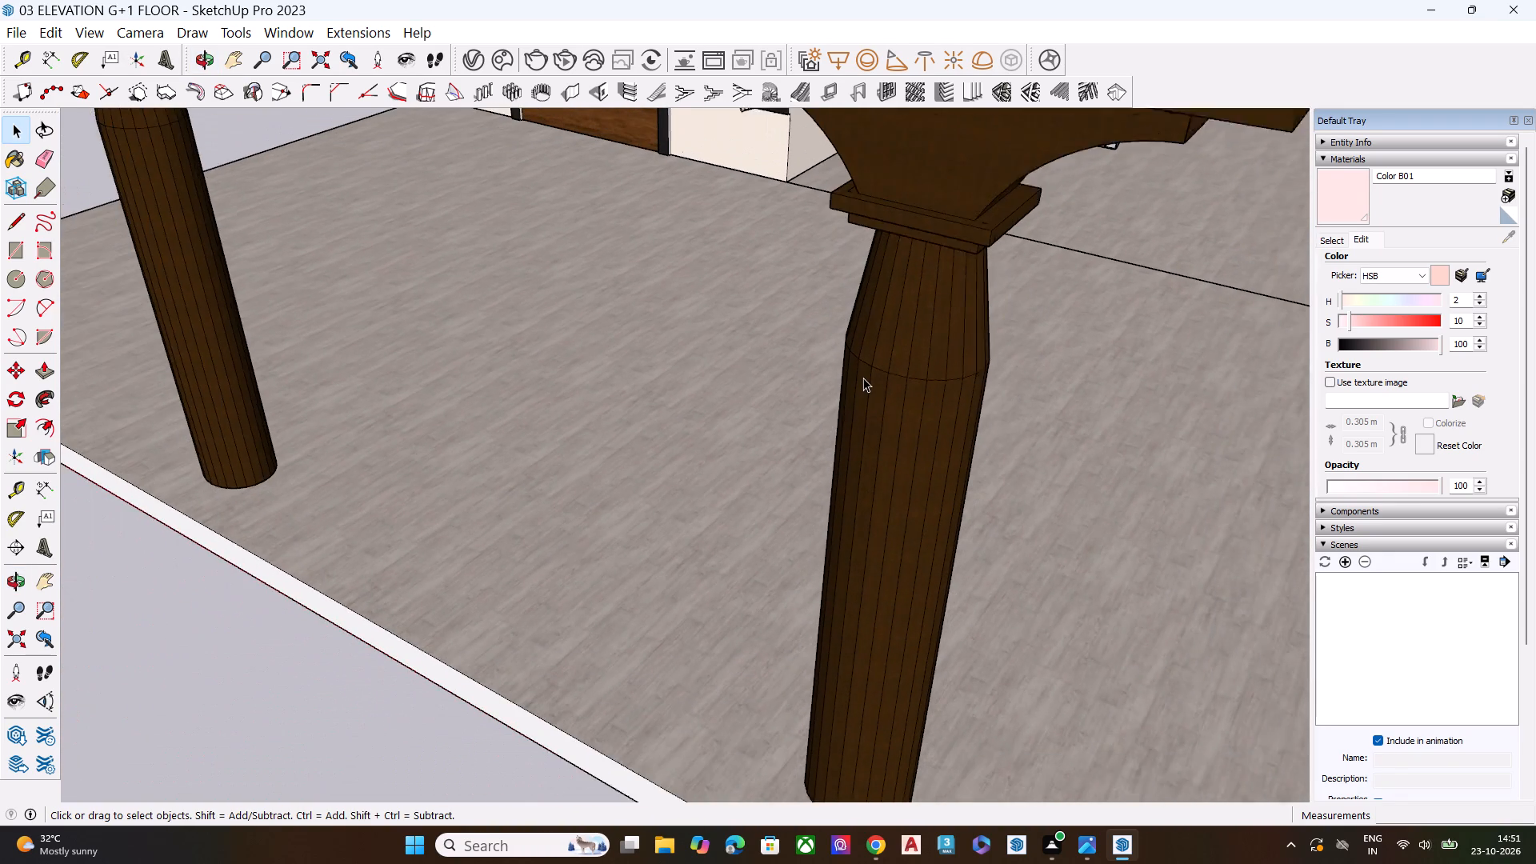
pyautogui.scroll(-2, 863, 378)
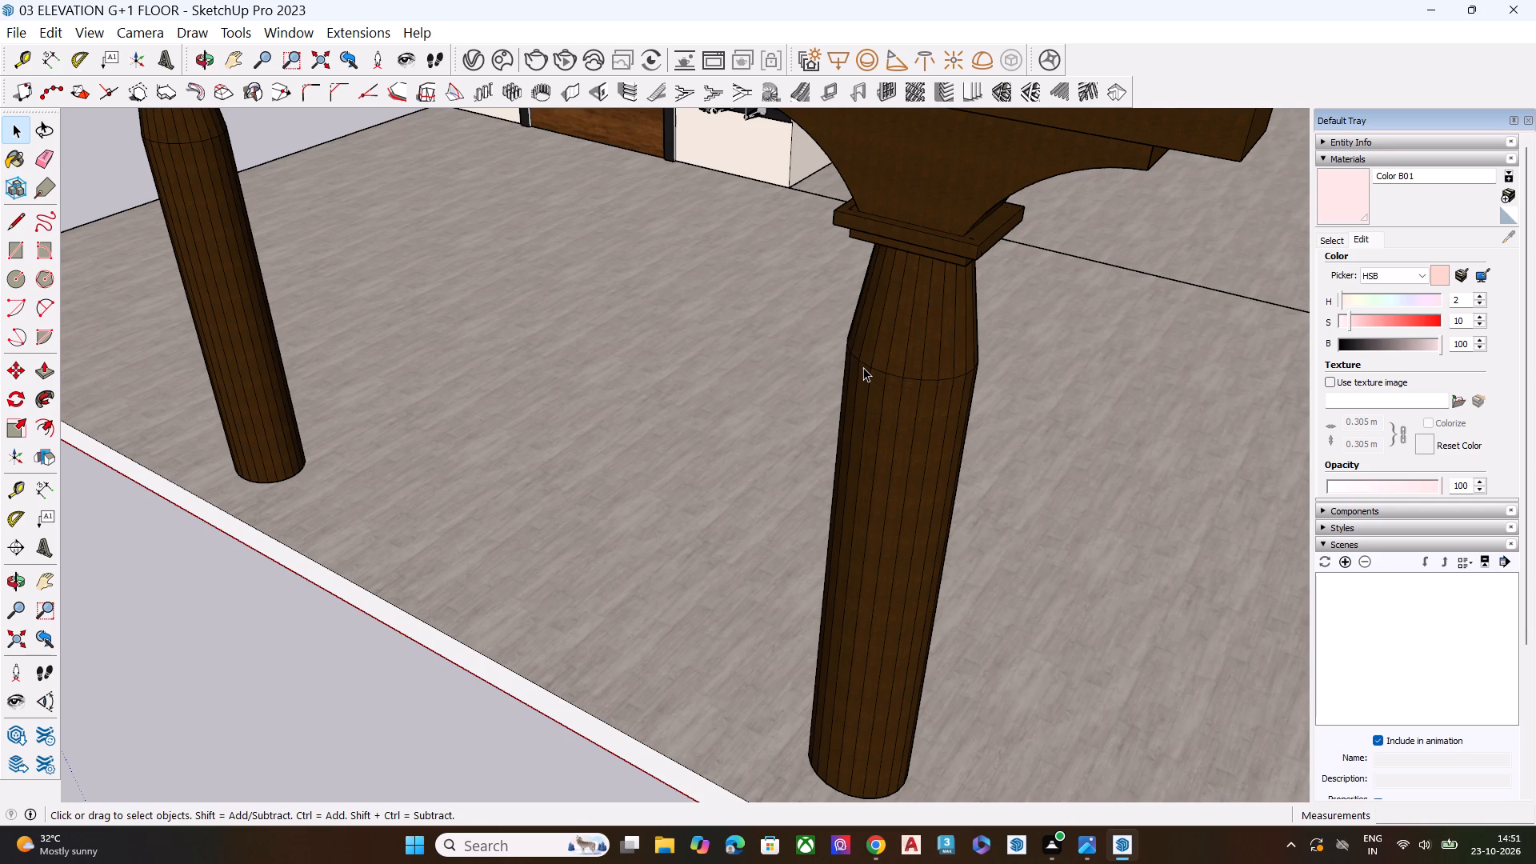
pyautogui.scroll(-8, 875, 362)
pyautogui.scroll(-5, 940, 402)
pyautogui.scroll(1, 940, 422)
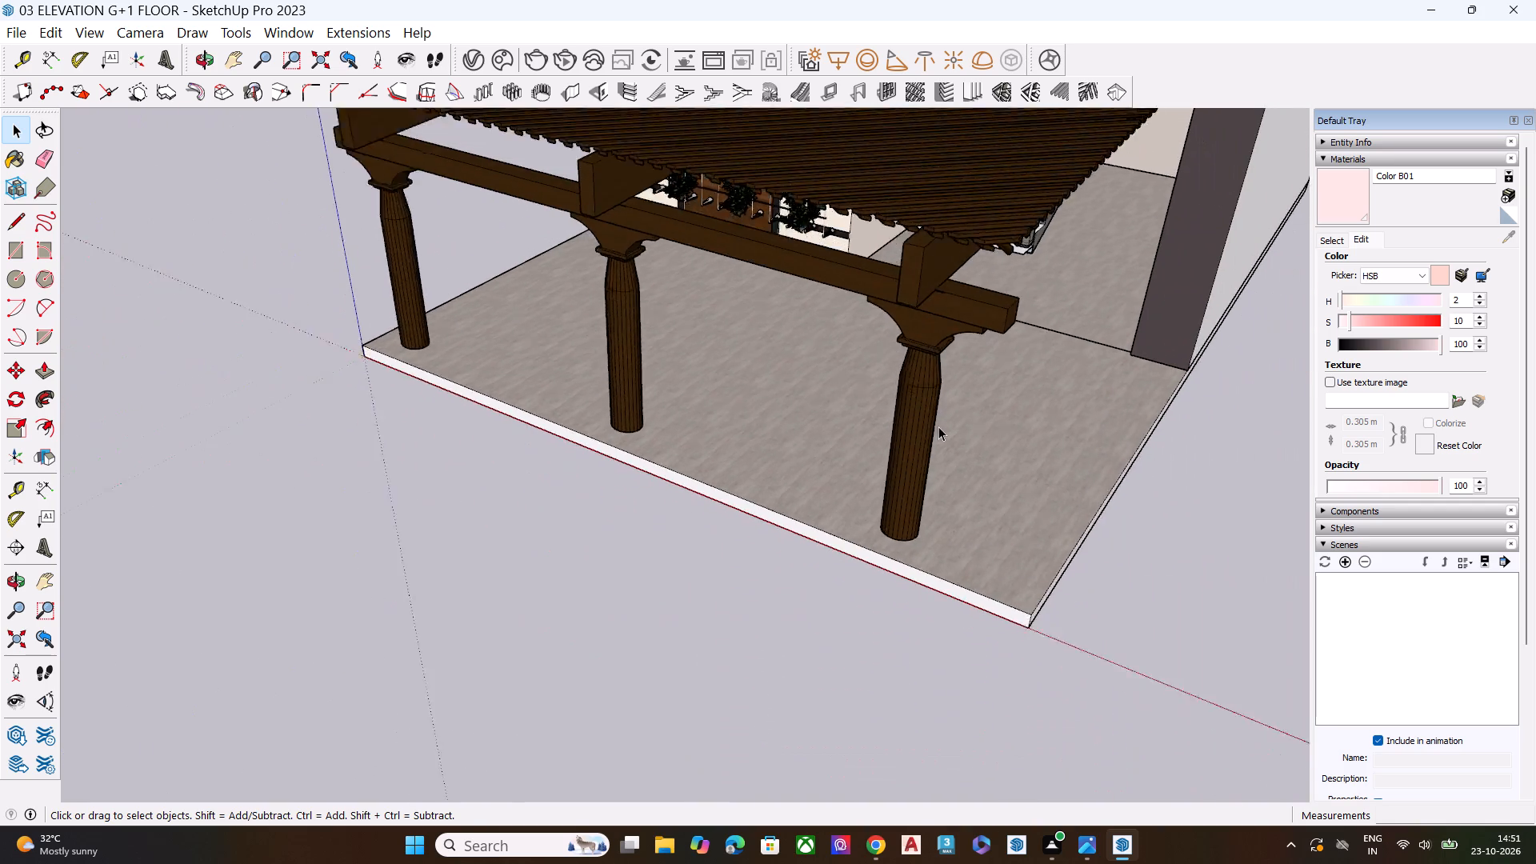
pyautogui.scroll(-3, 938, 427)
pyautogui.moveTo(903, 485); pyautogui.dragTo(934, 310, button='middle')
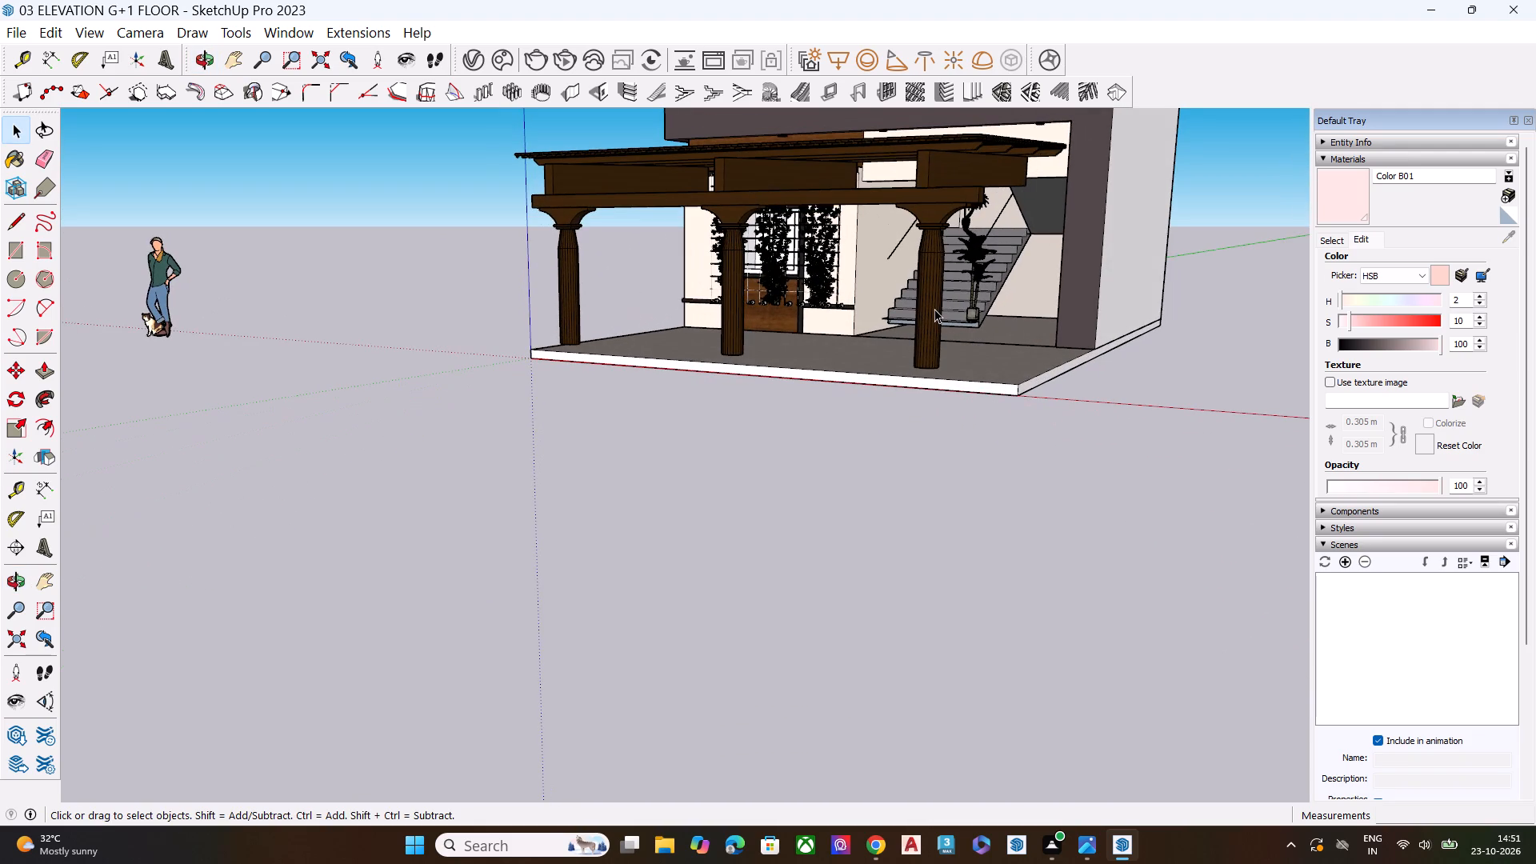
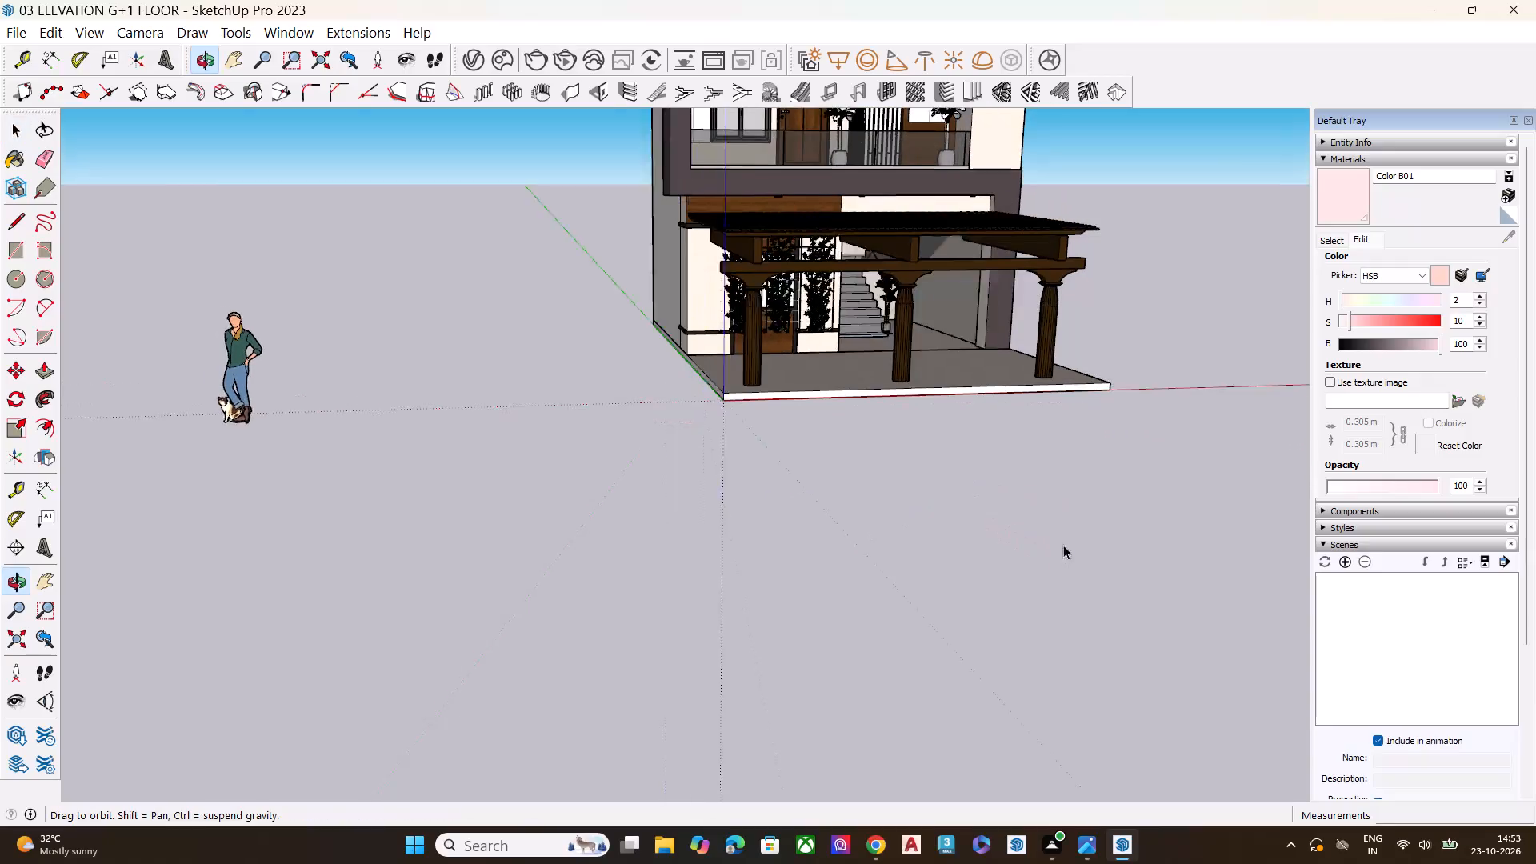
# Examine the house and the pergola's beams and posts from a distance, from below and from the front.
pyautogui.scroll(-8, 897, 502)
pyautogui.scroll(-6, 822, 306)
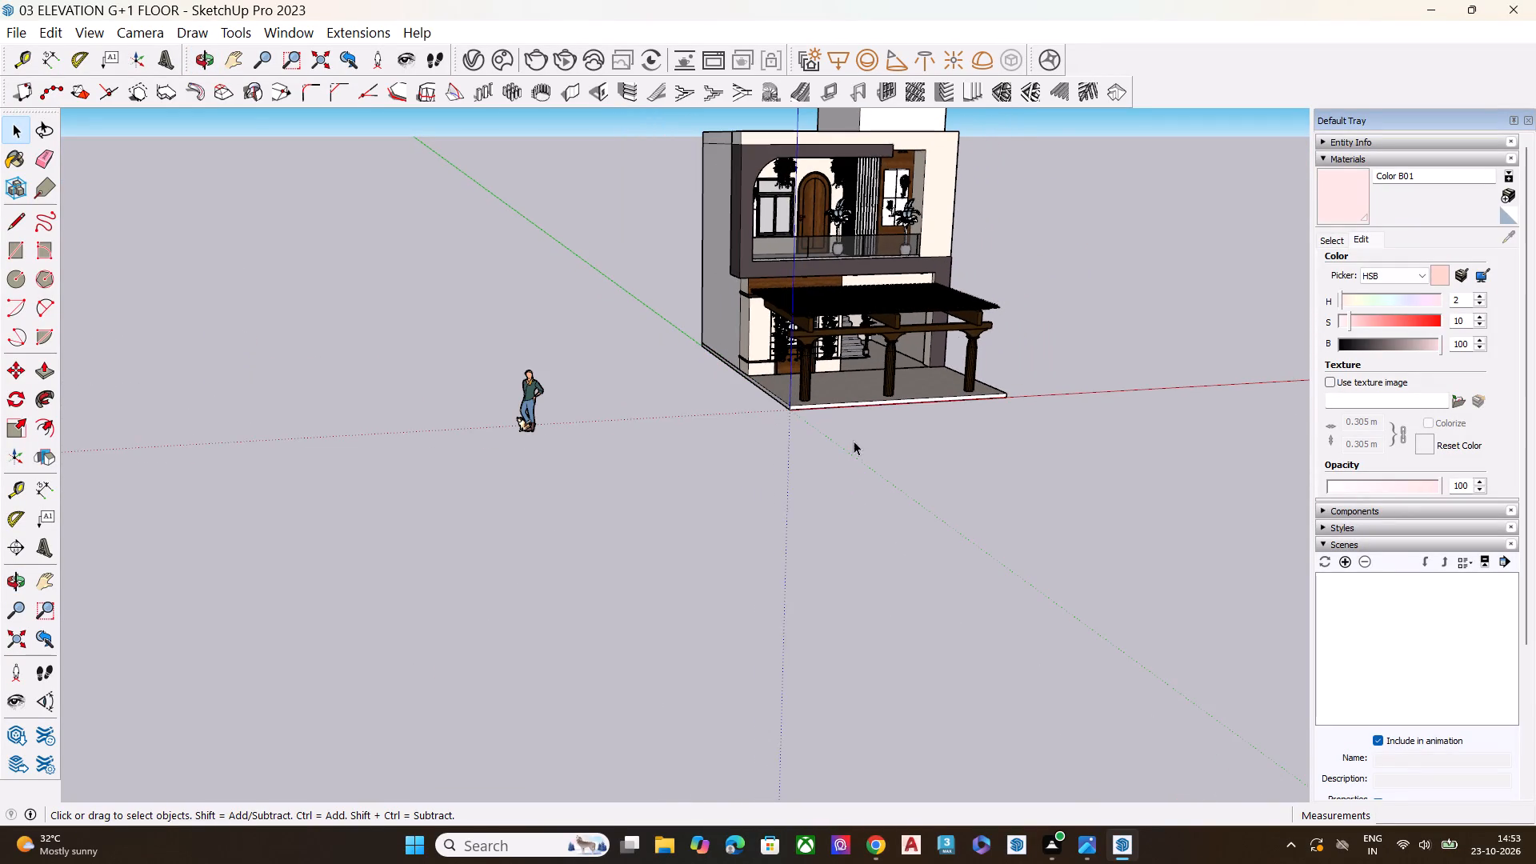
pyautogui.moveTo(857, 428); pyautogui.dragTo(978, 212, button='middle')
pyautogui.scroll(8, 930, 183)
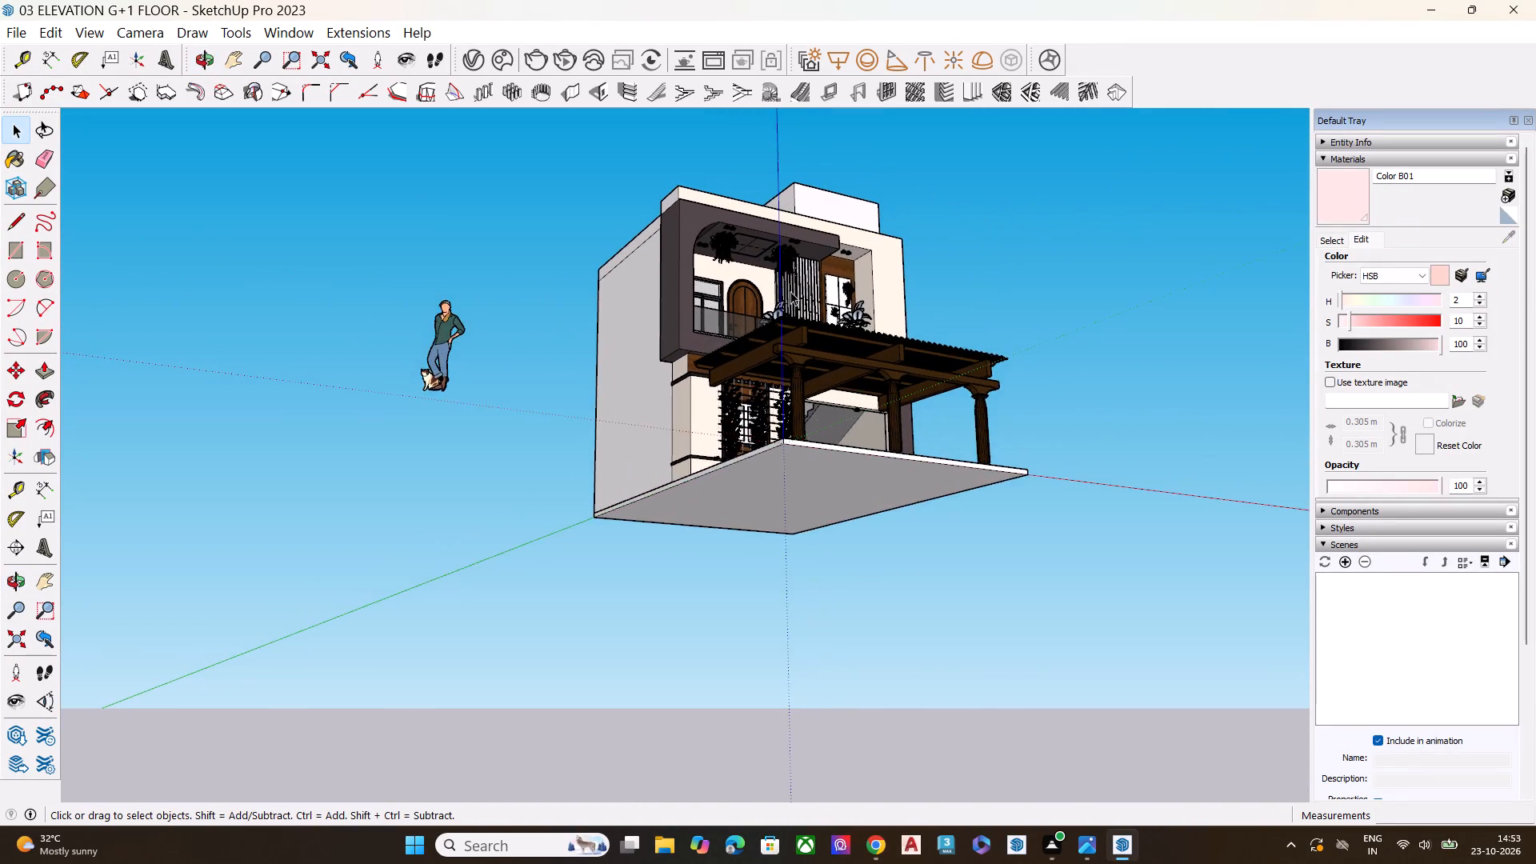
pyautogui.scroll(8, 784, 301)
pyautogui.scroll(8, 825, 410)
pyautogui.moveTo(839, 376); pyautogui.dragTo(841, 384, button='middle')
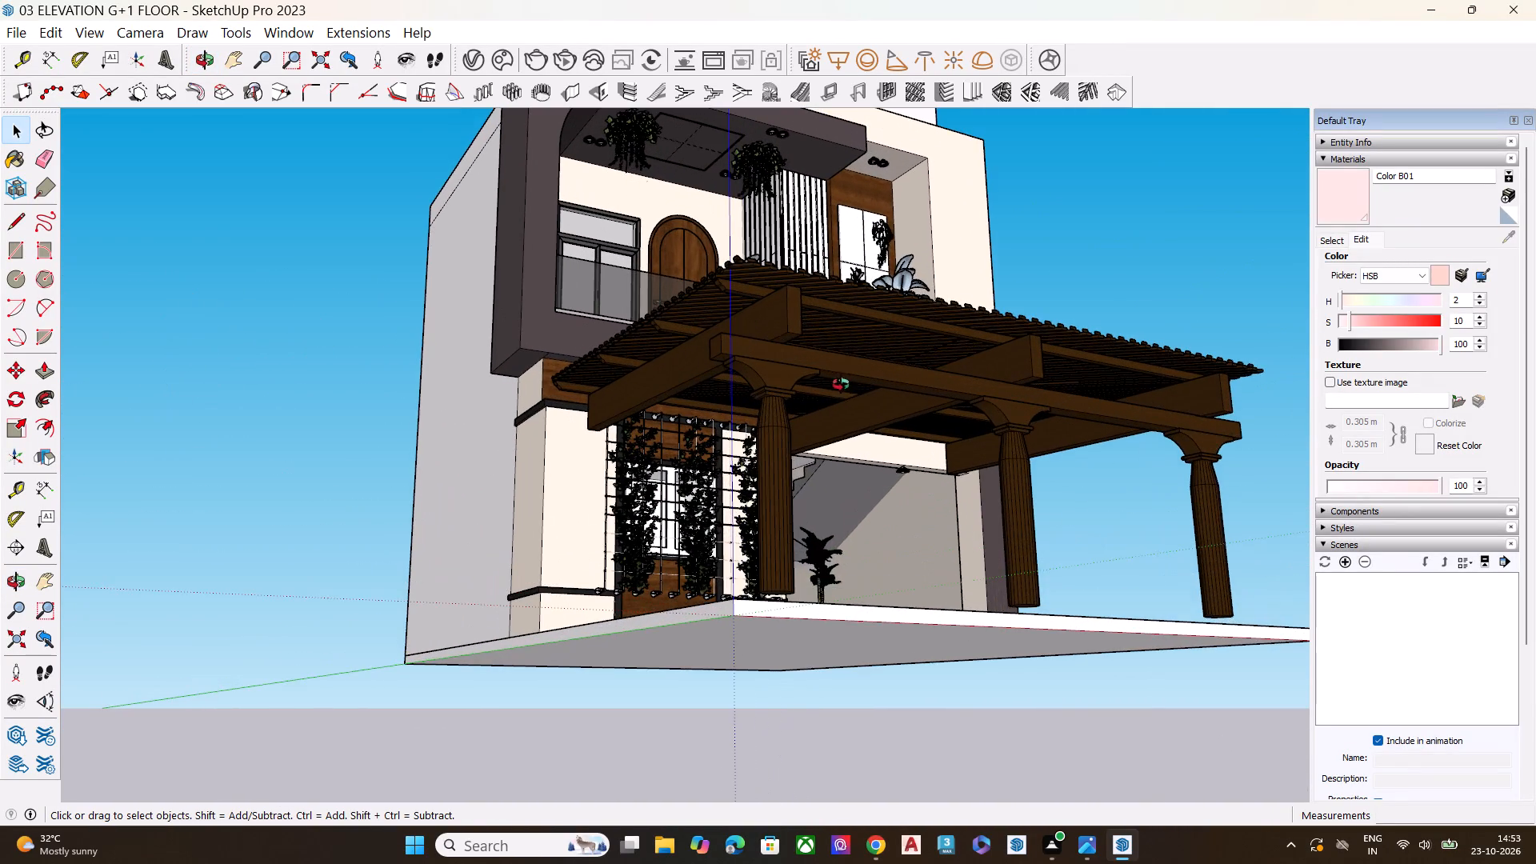
pyautogui.moveTo(841, 384); pyautogui.dragTo(547, 493, button='middle')
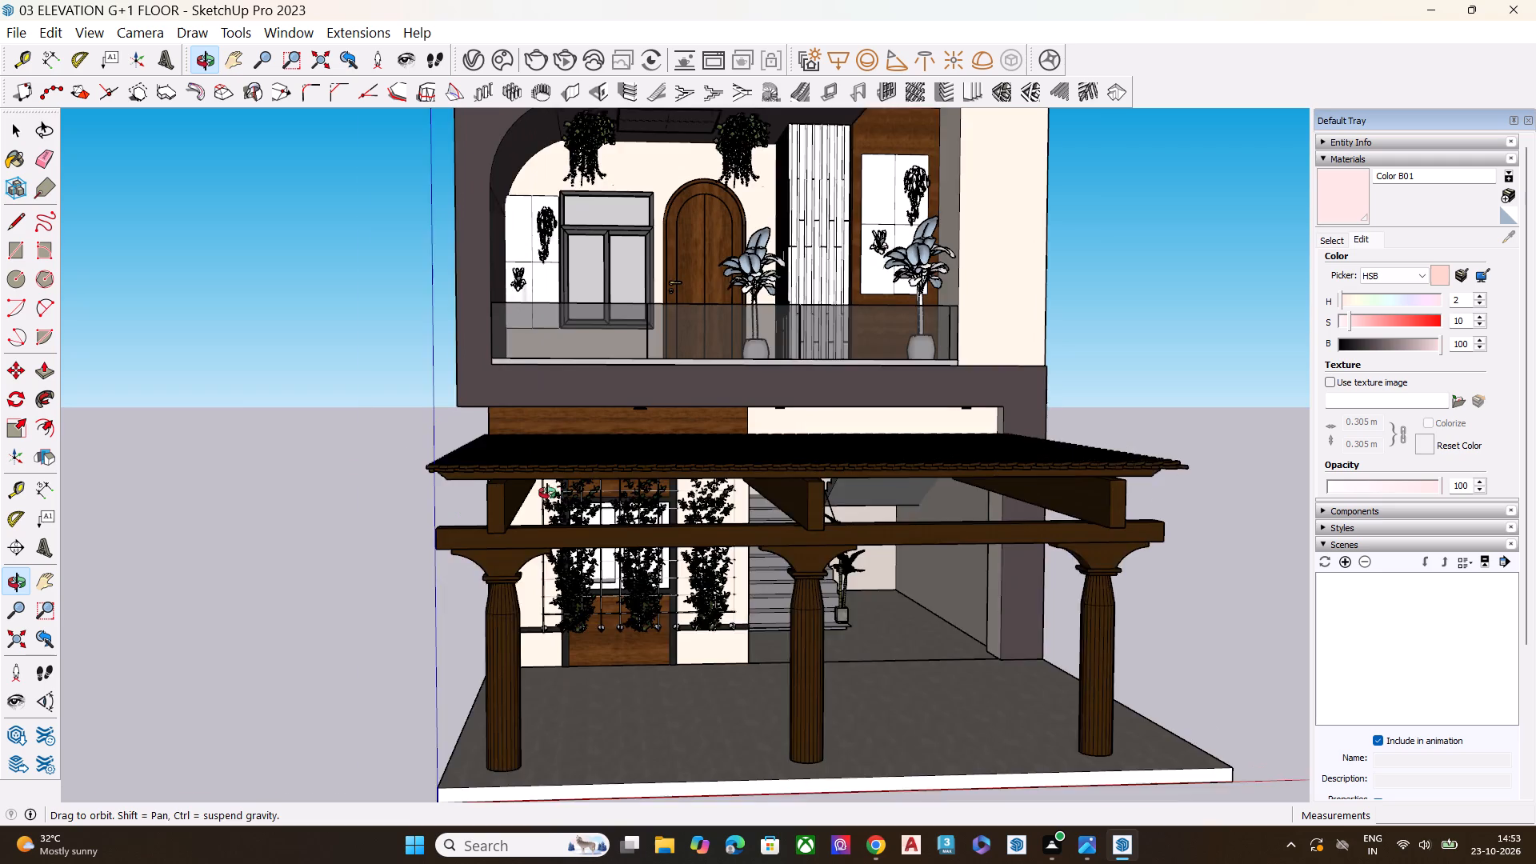
pyautogui.moveTo(547, 493); pyautogui.dragTo(546, 493, button='middle')
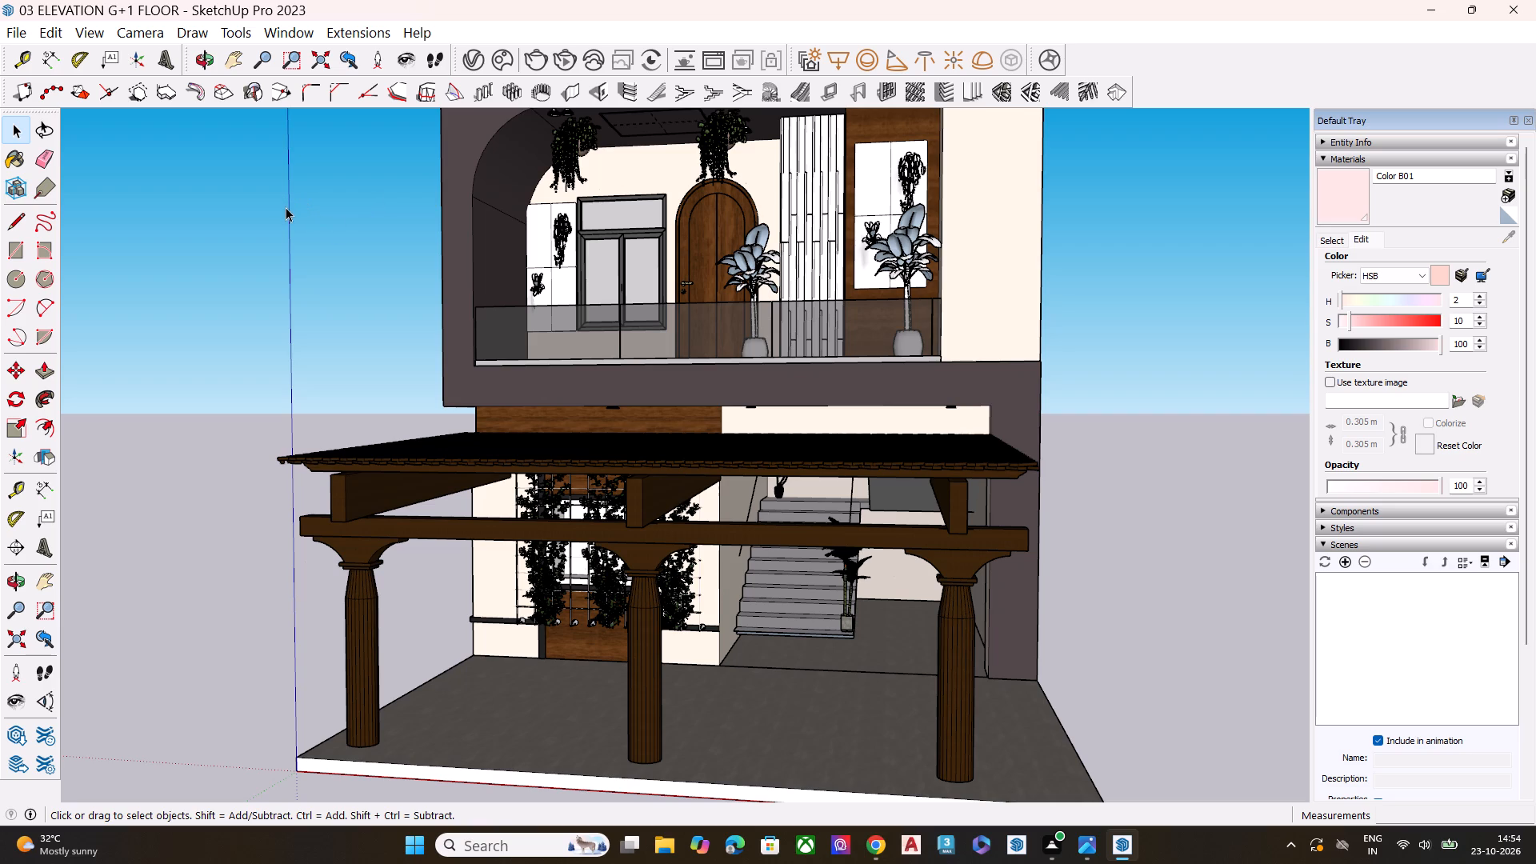
# Examine the balcony and pergola together from the front, from above and from a low angle.
pyautogui.scroll(-2, 769, 342)
pyautogui.scroll(-3, 750, 488)
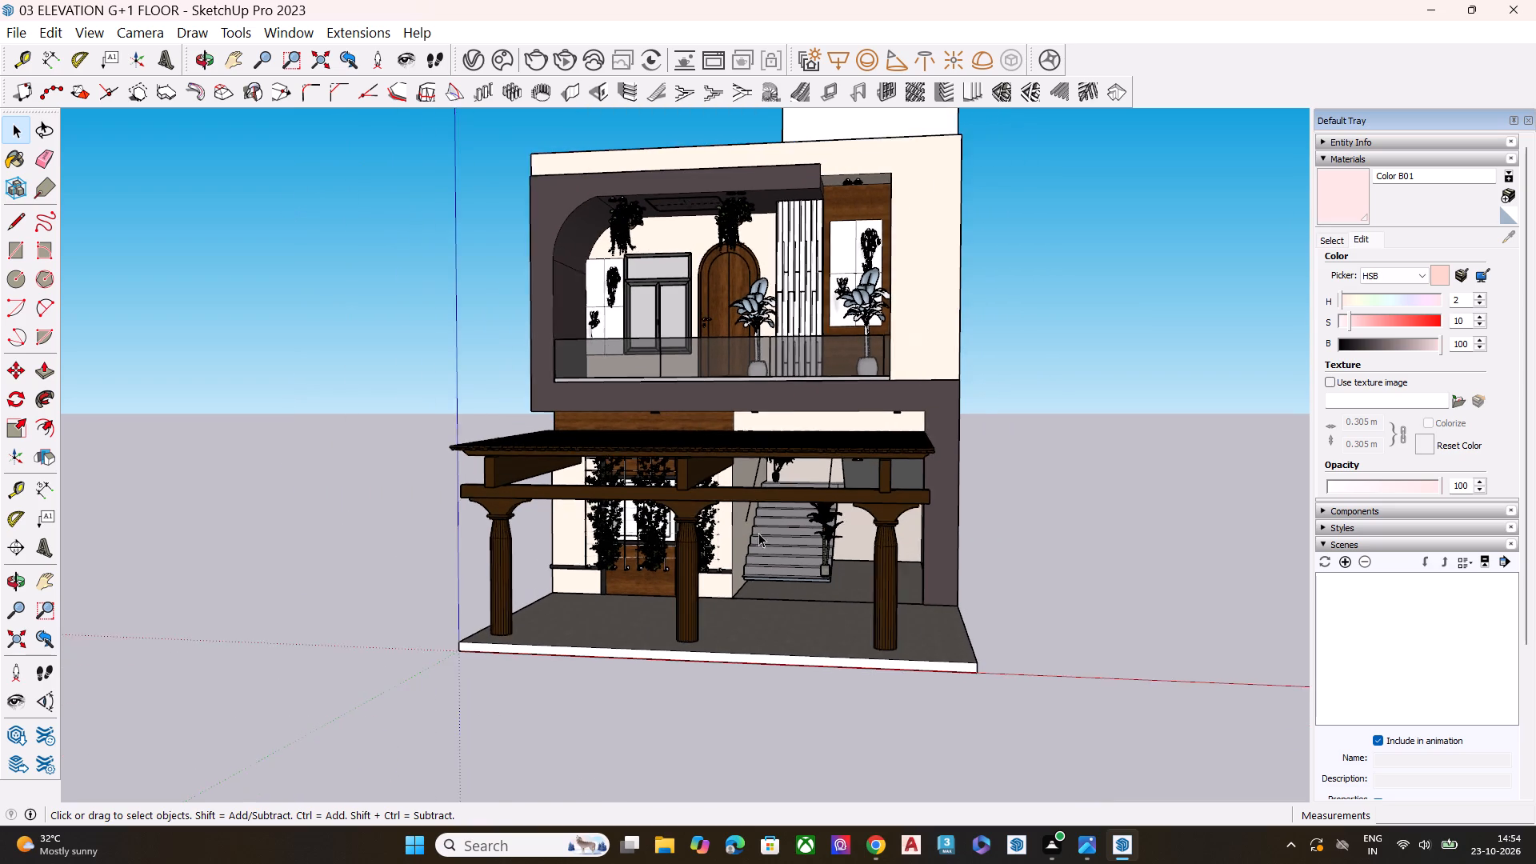
pyautogui.moveTo(761, 346); pyautogui.dragTo(839, 319, button='middle')
pyautogui.scroll(7, 834, 272)
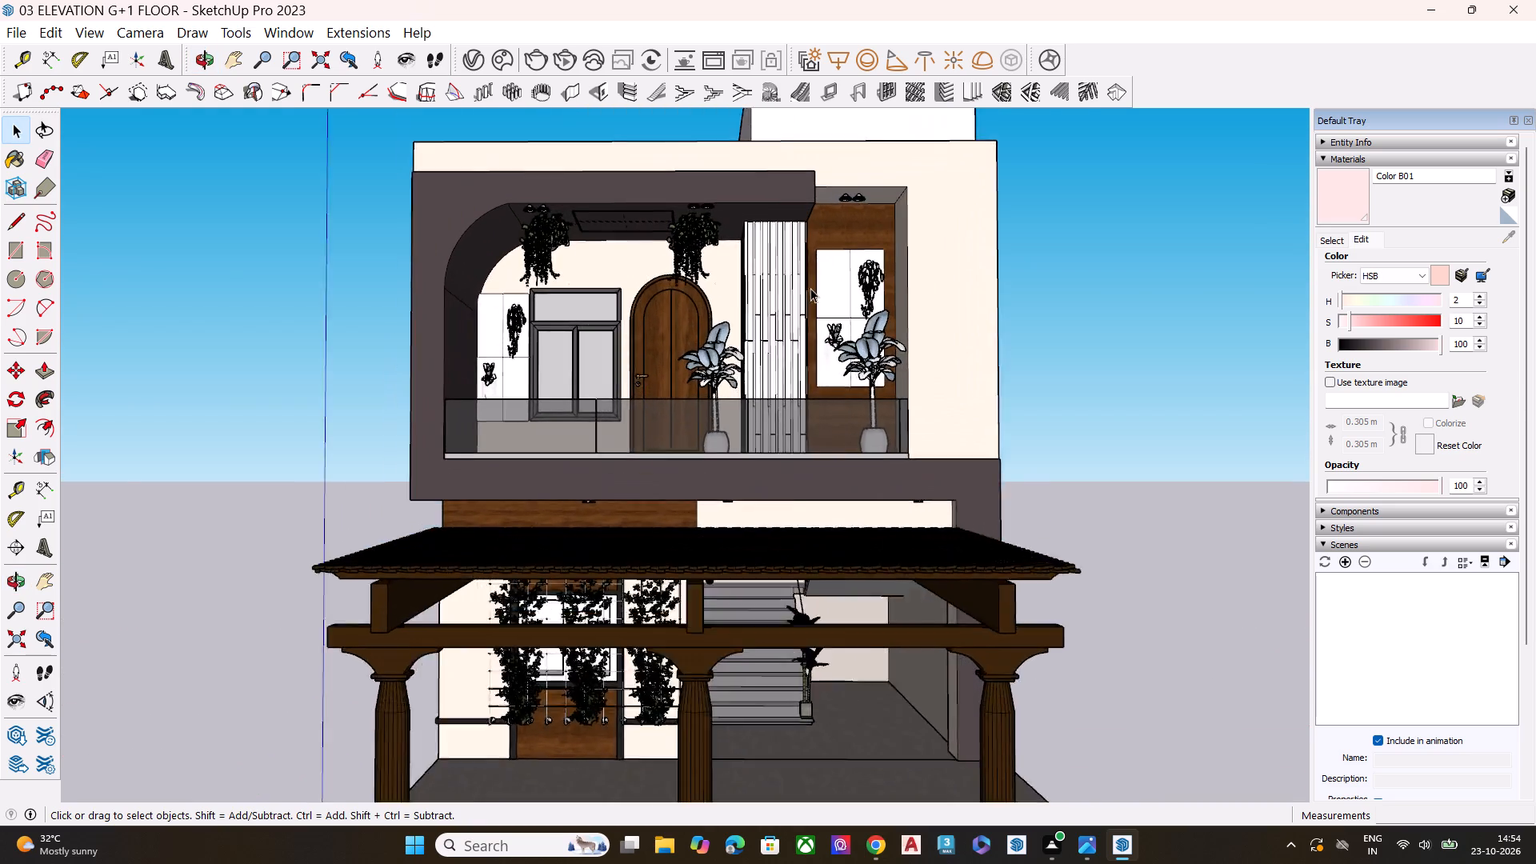
pyautogui.scroll(2, 810, 288)
pyautogui.moveTo(718, 369); pyautogui.dragTo(902, 448, button='middle')
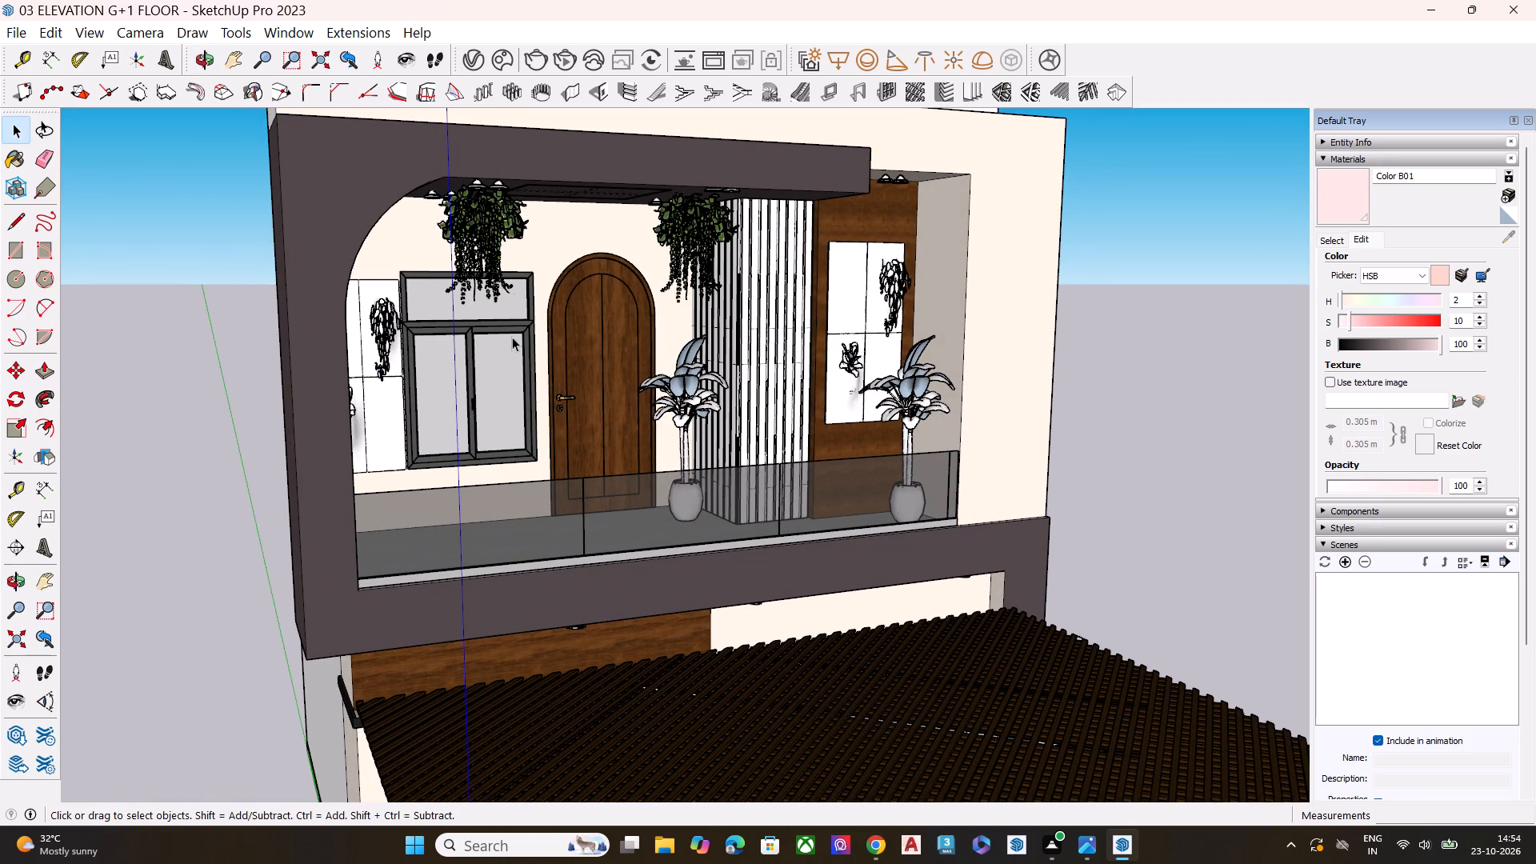
pyautogui.scroll(-6, 503, 340)
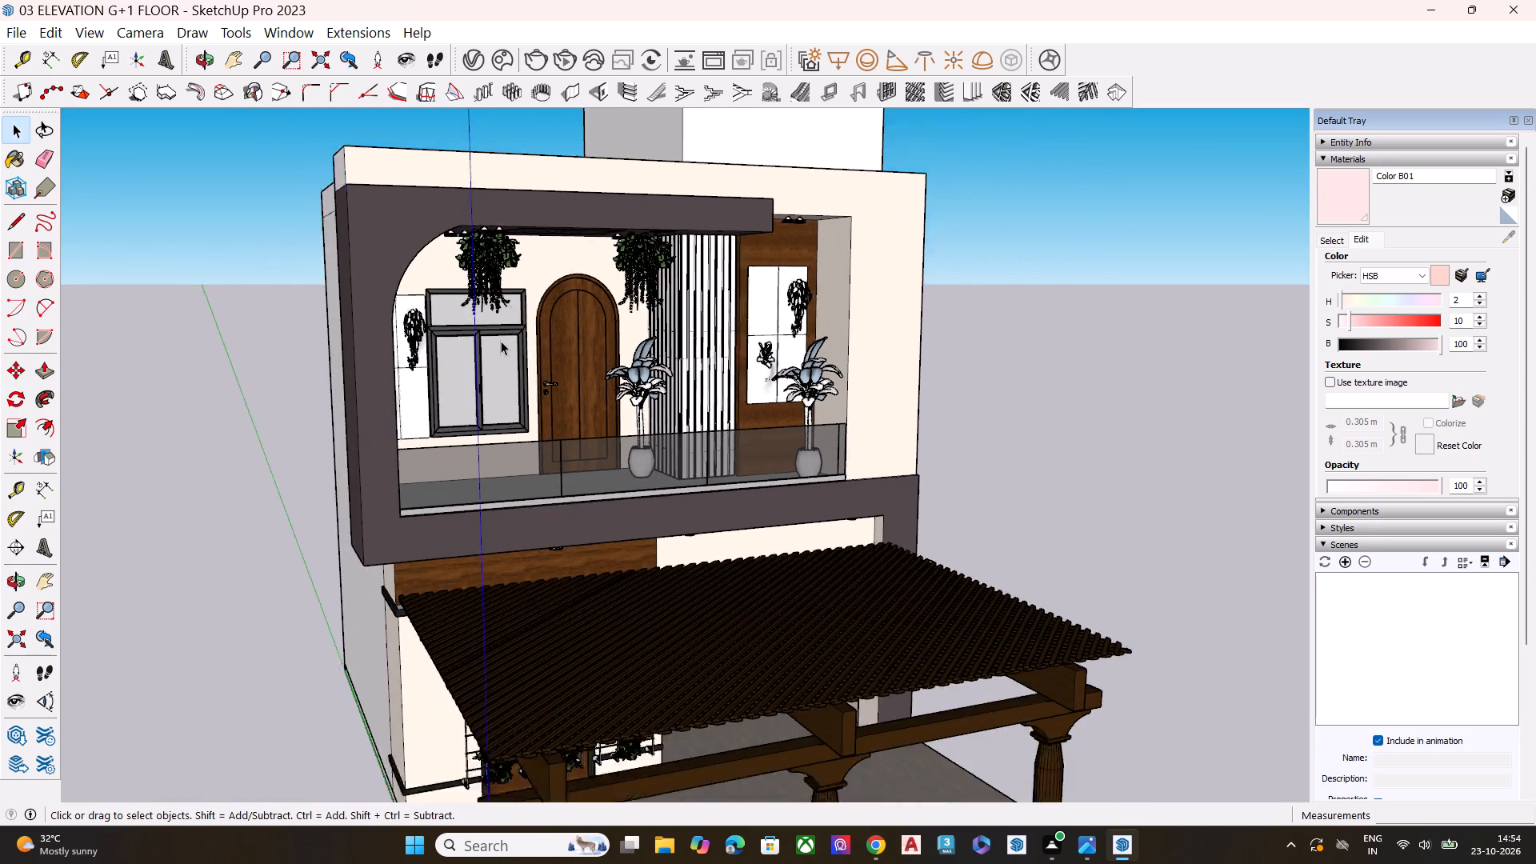
pyautogui.scroll(-2, 501, 341)
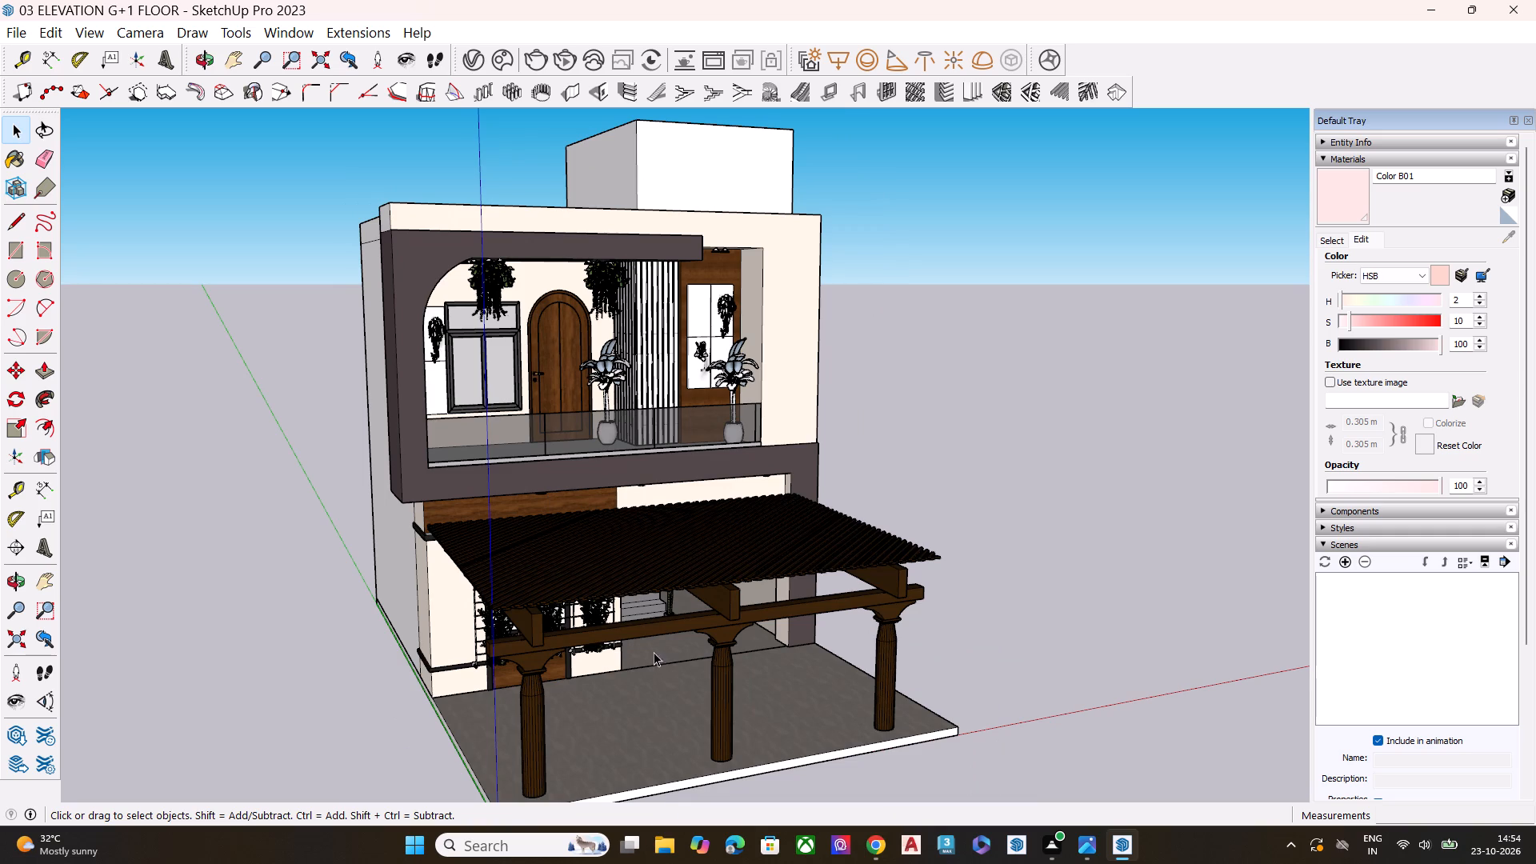
pyautogui.moveTo(647, 643); pyautogui.dragTo(593, 510, button='middle')
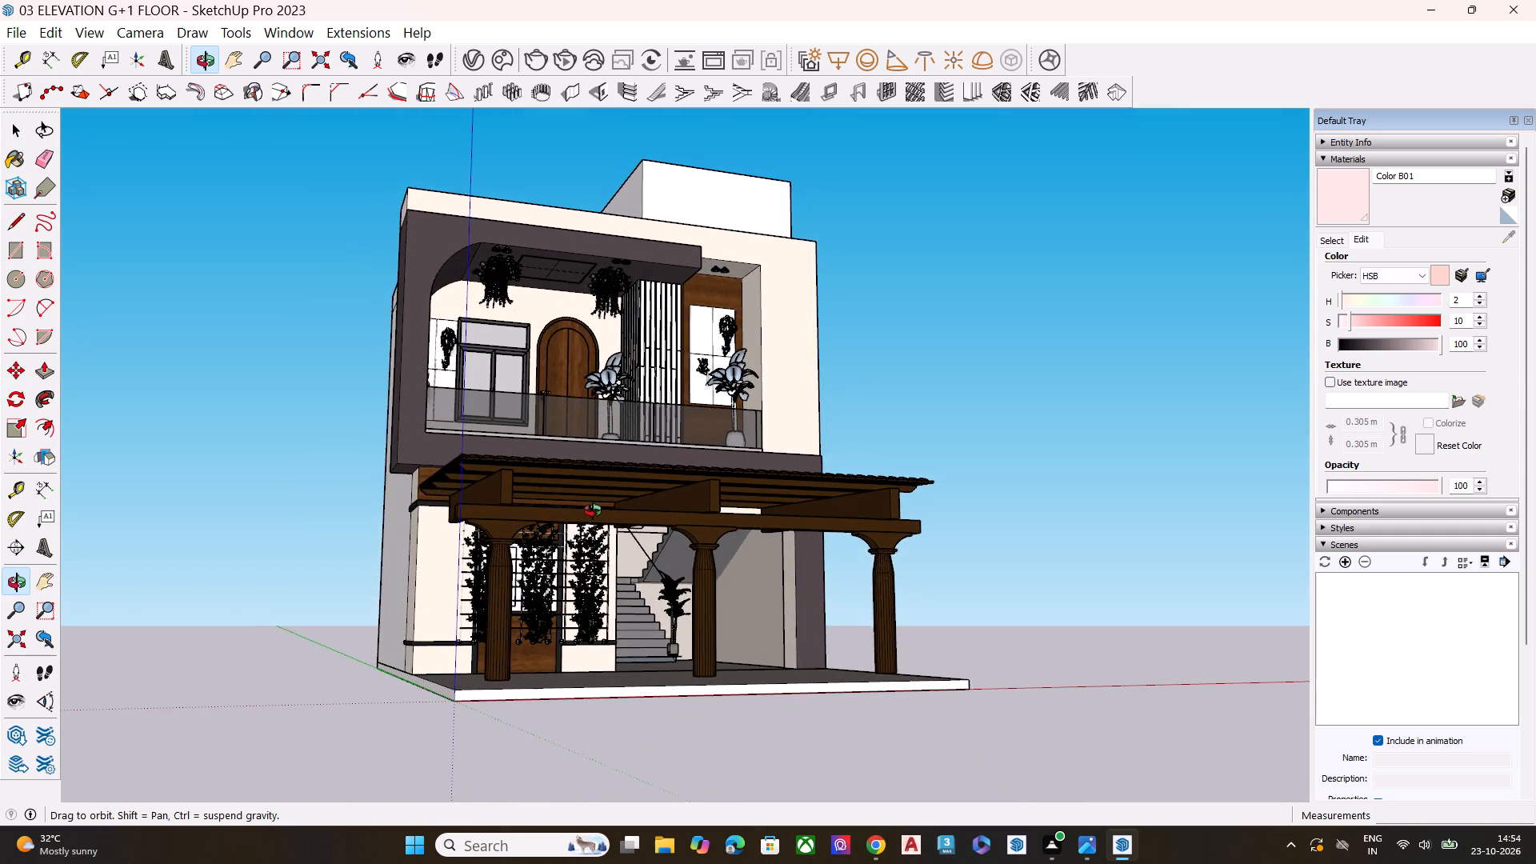
pyautogui.moveTo(593, 510); pyautogui.dragTo(580, 514, button='middle')
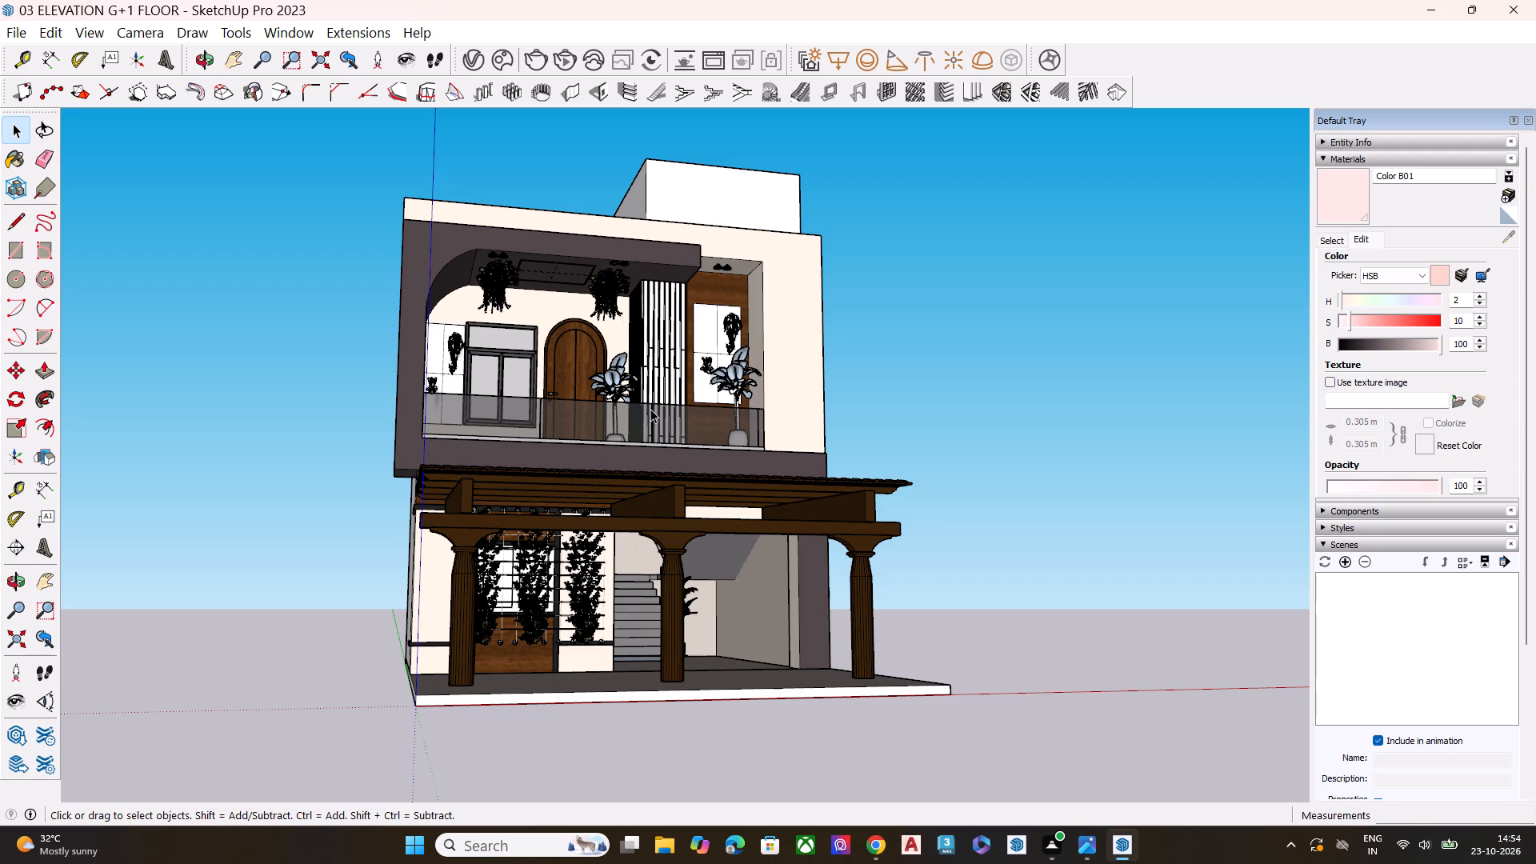
# Examine the balcony's glass railing, hanging plants, arched door and slatted screen up close from several angles.
pyautogui.scroll(1, 553, 234)
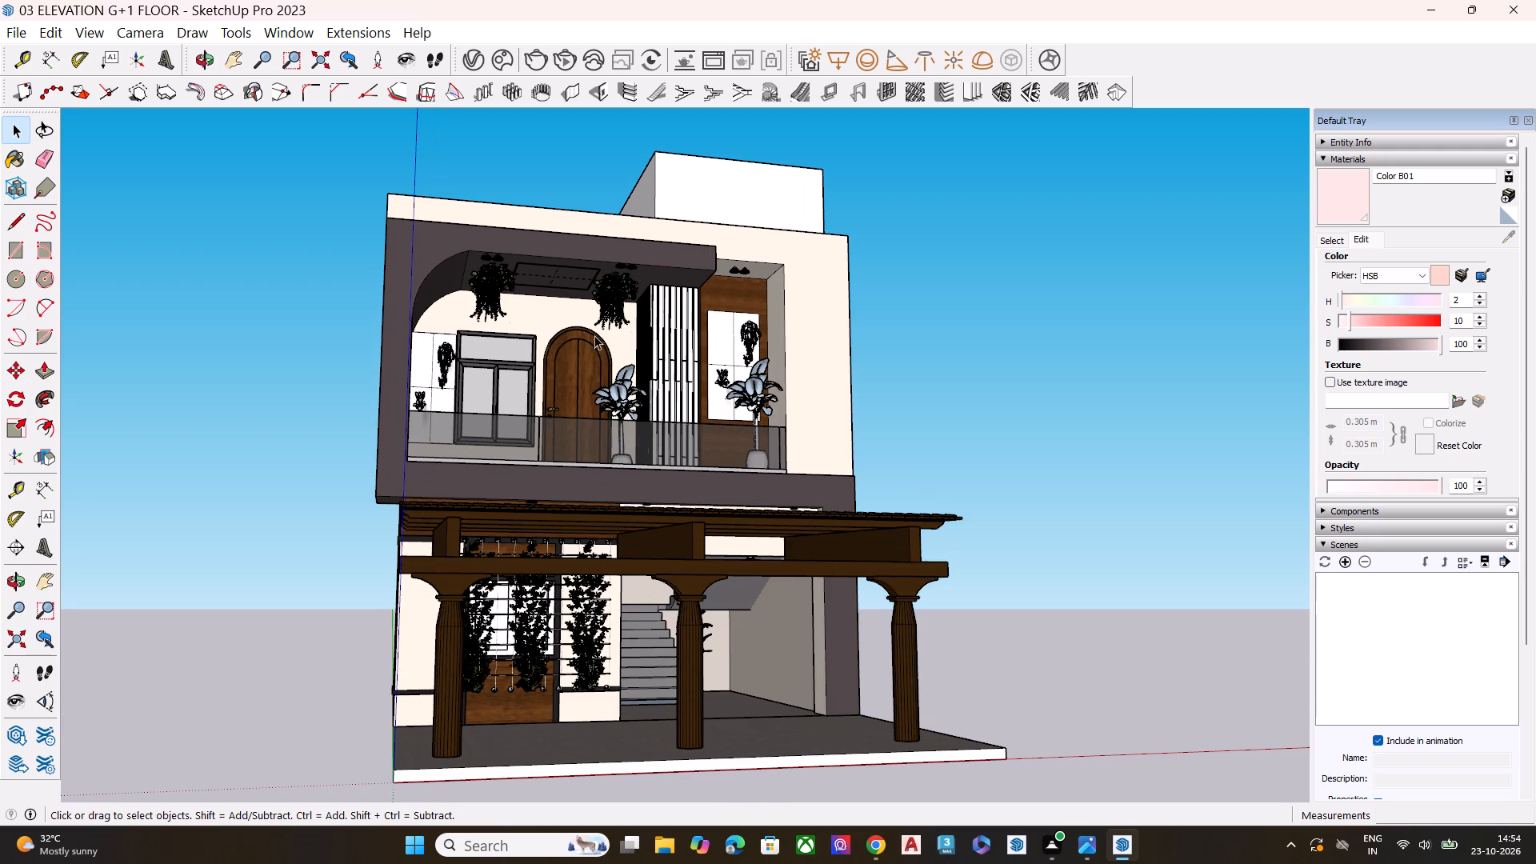
pyautogui.scroll(5, 582, 331)
pyautogui.moveTo(573, 358); pyautogui.dragTo(598, 409, button='middle')
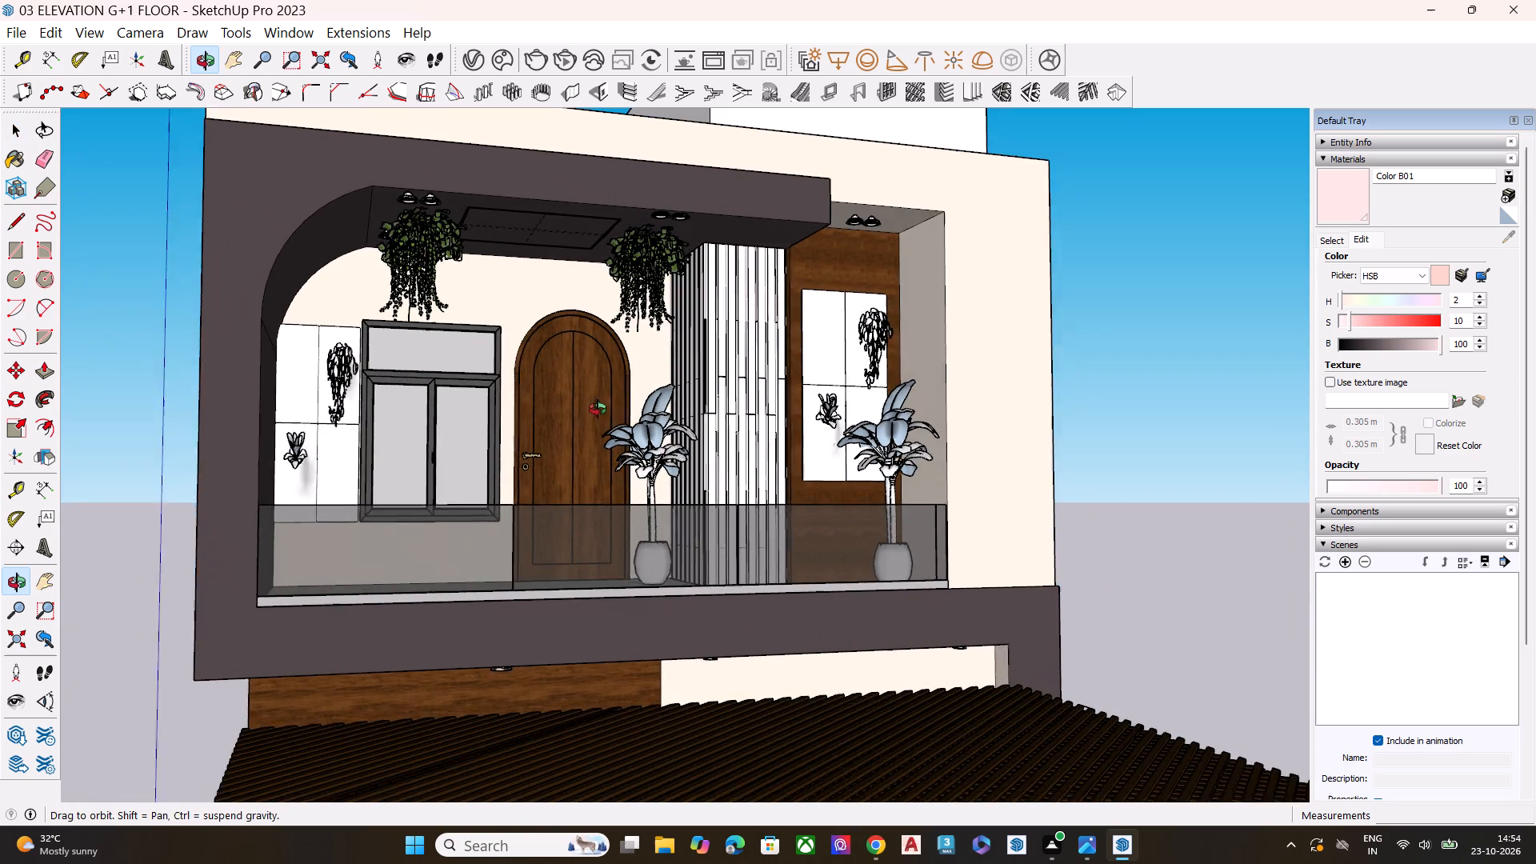
pyautogui.moveTo(598, 409); pyautogui.dragTo(657, 302, button='middle')
pyautogui.scroll(-4, 542, 351)
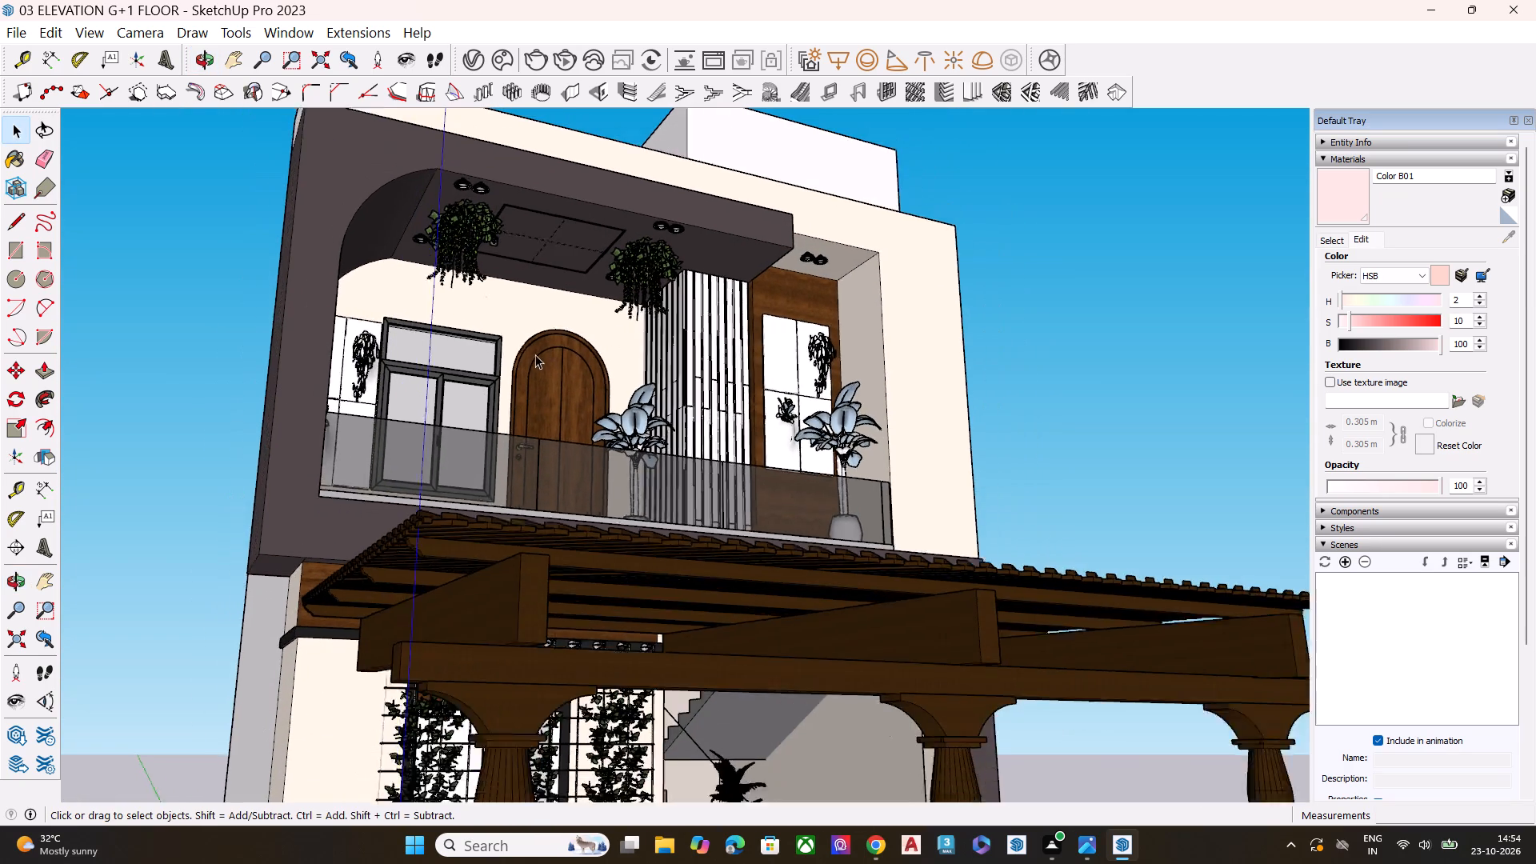
pyautogui.scroll(-1, 535, 354)
pyautogui.moveTo(662, 393); pyautogui.dragTo(493, 458, button='middle')
pyautogui.scroll(5, 702, 362)
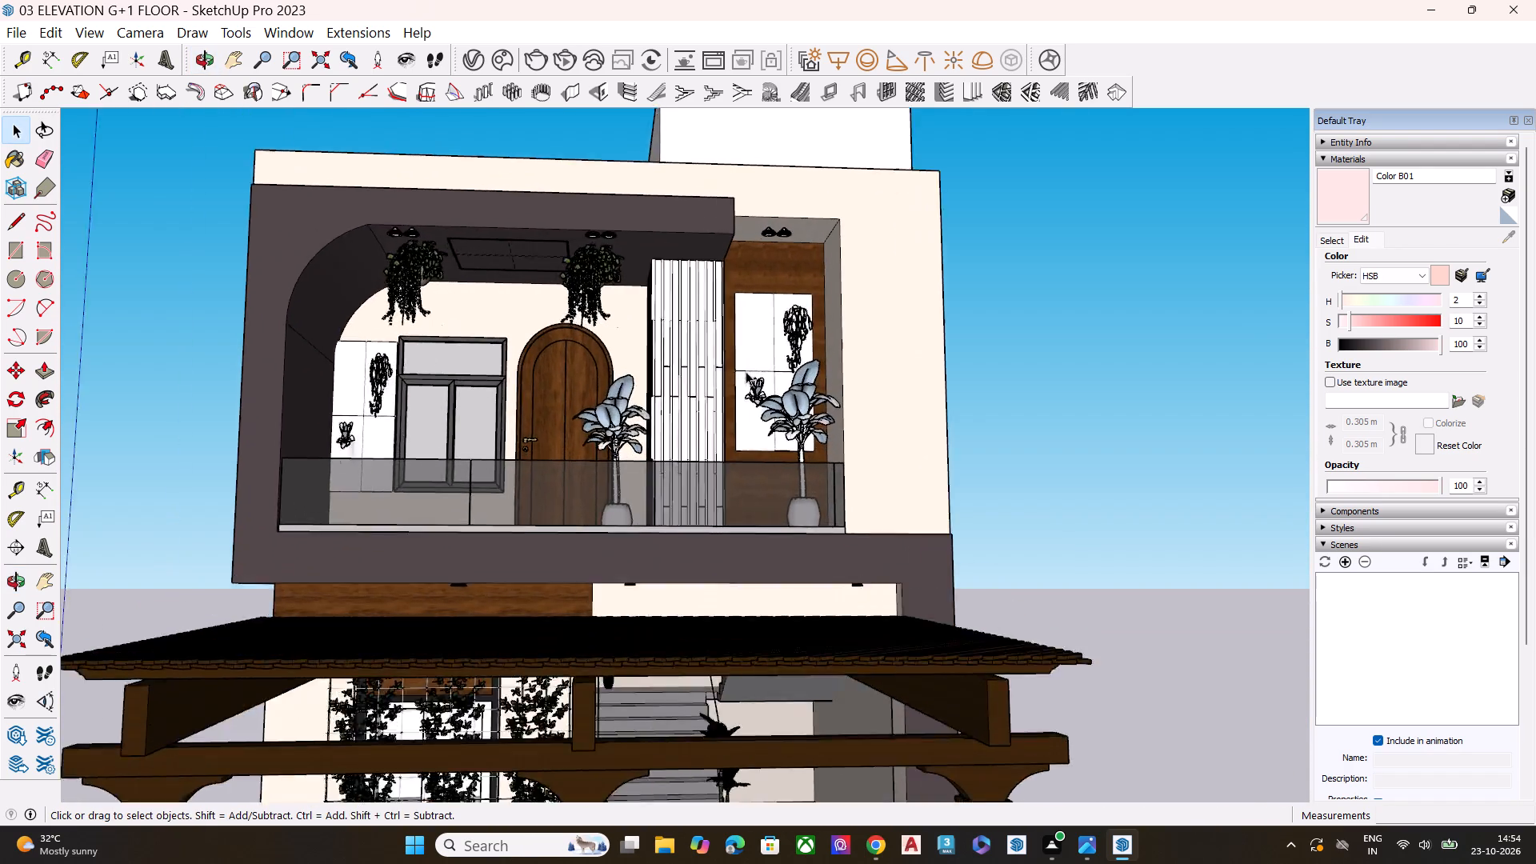
pyautogui.scroll(4, 746, 371)
pyautogui.scroll(-11, 794, 467)
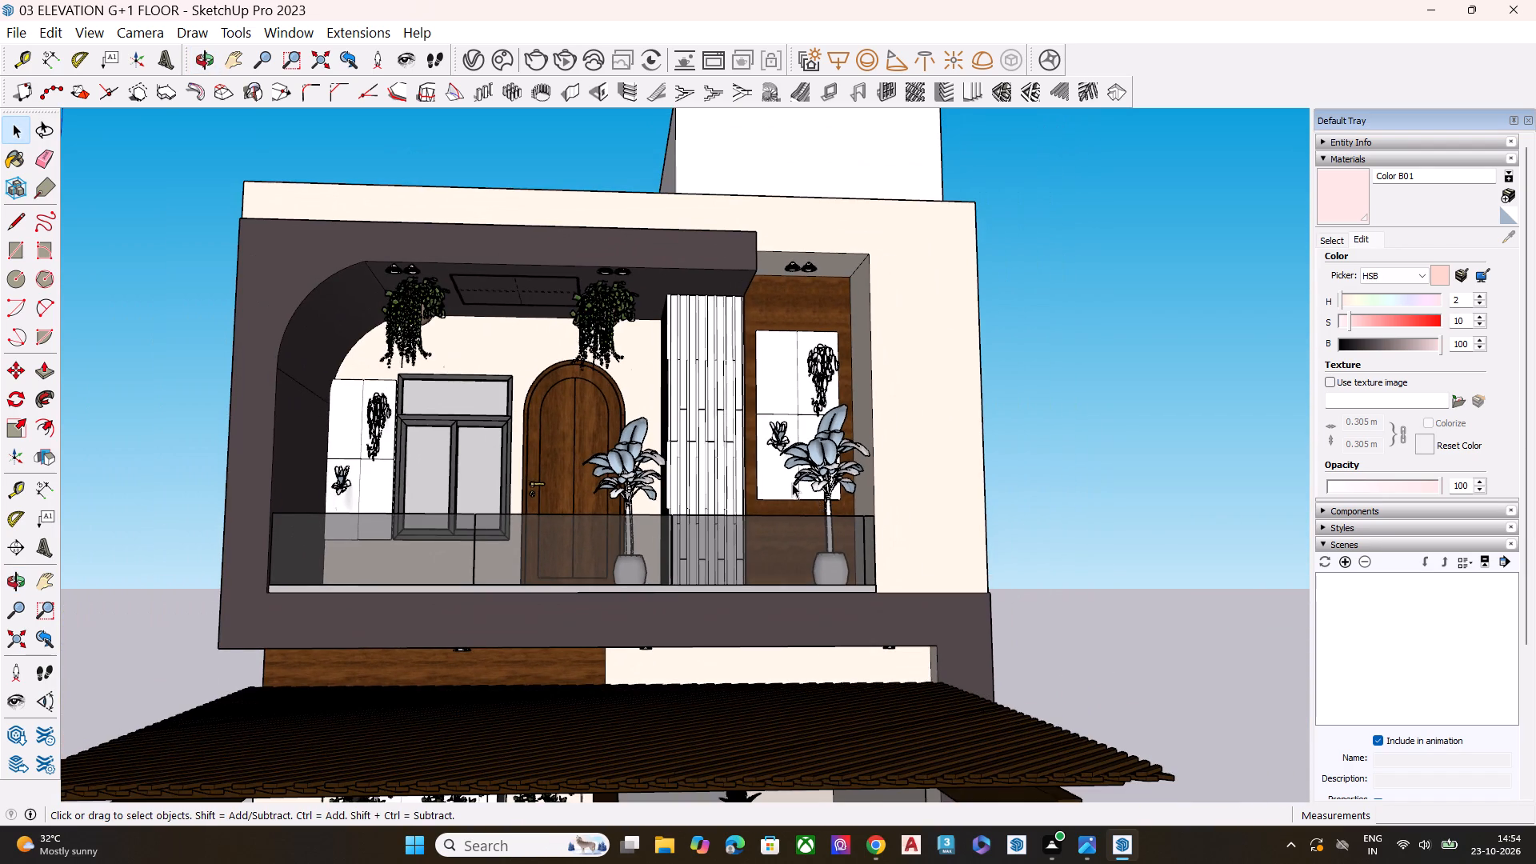
# Examine the proportions of the whole front elevation, including the upper-floor ceiling lights and the ground floor.
pyautogui.scroll(-9, 792, 483)
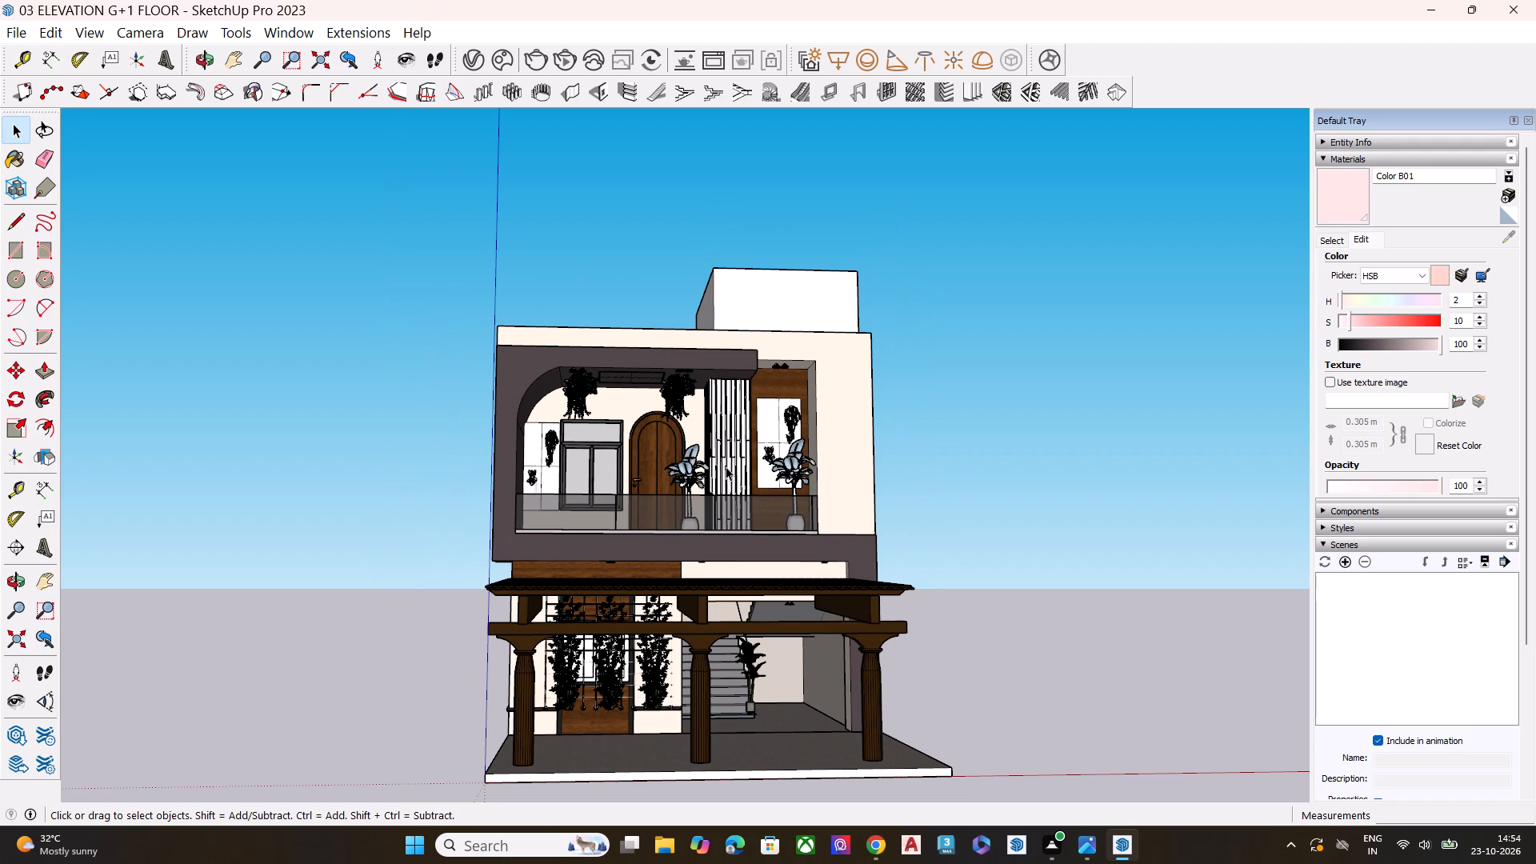
pyautogui.scroll(-4, 724, 465)
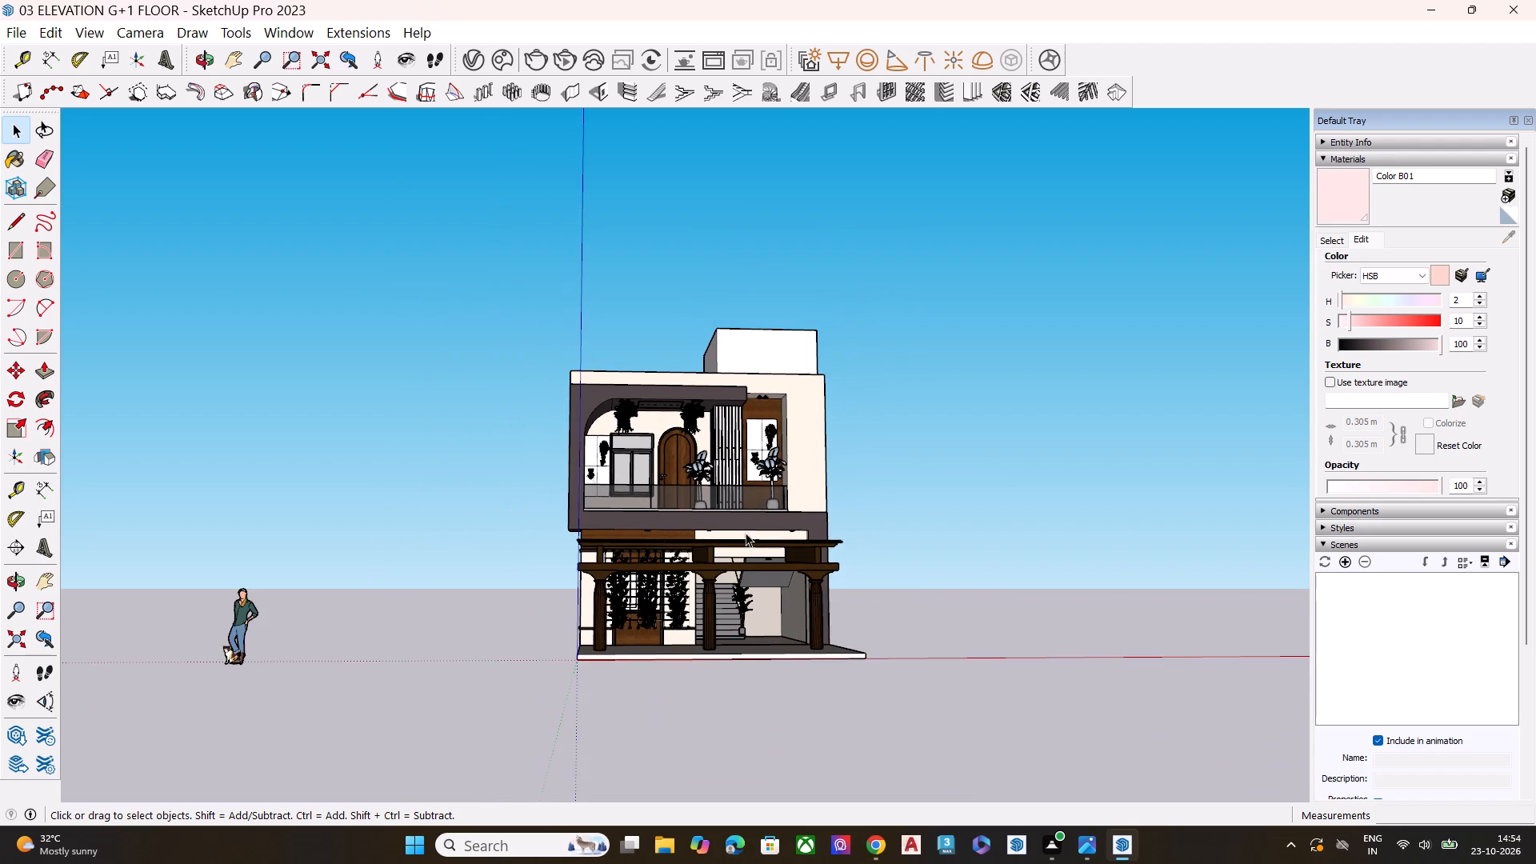
pyautogui.scroll(5, 766, 619)
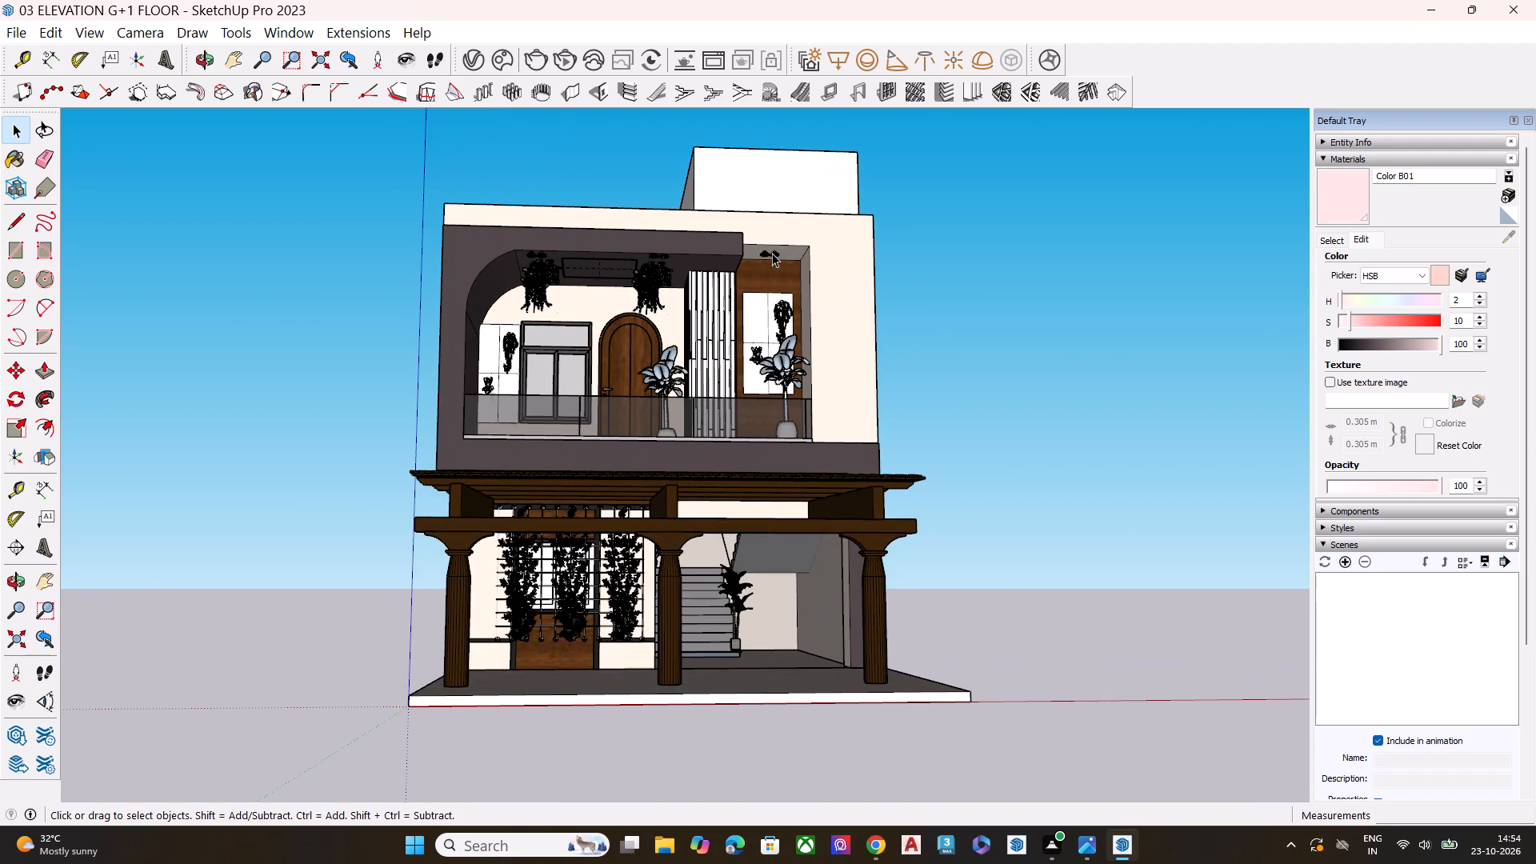
pyautogui.scroll(2, 782, 259)
pyautogui.scroll(-5, 602, 271)
pyautogui.scroll(2, 707, 569)
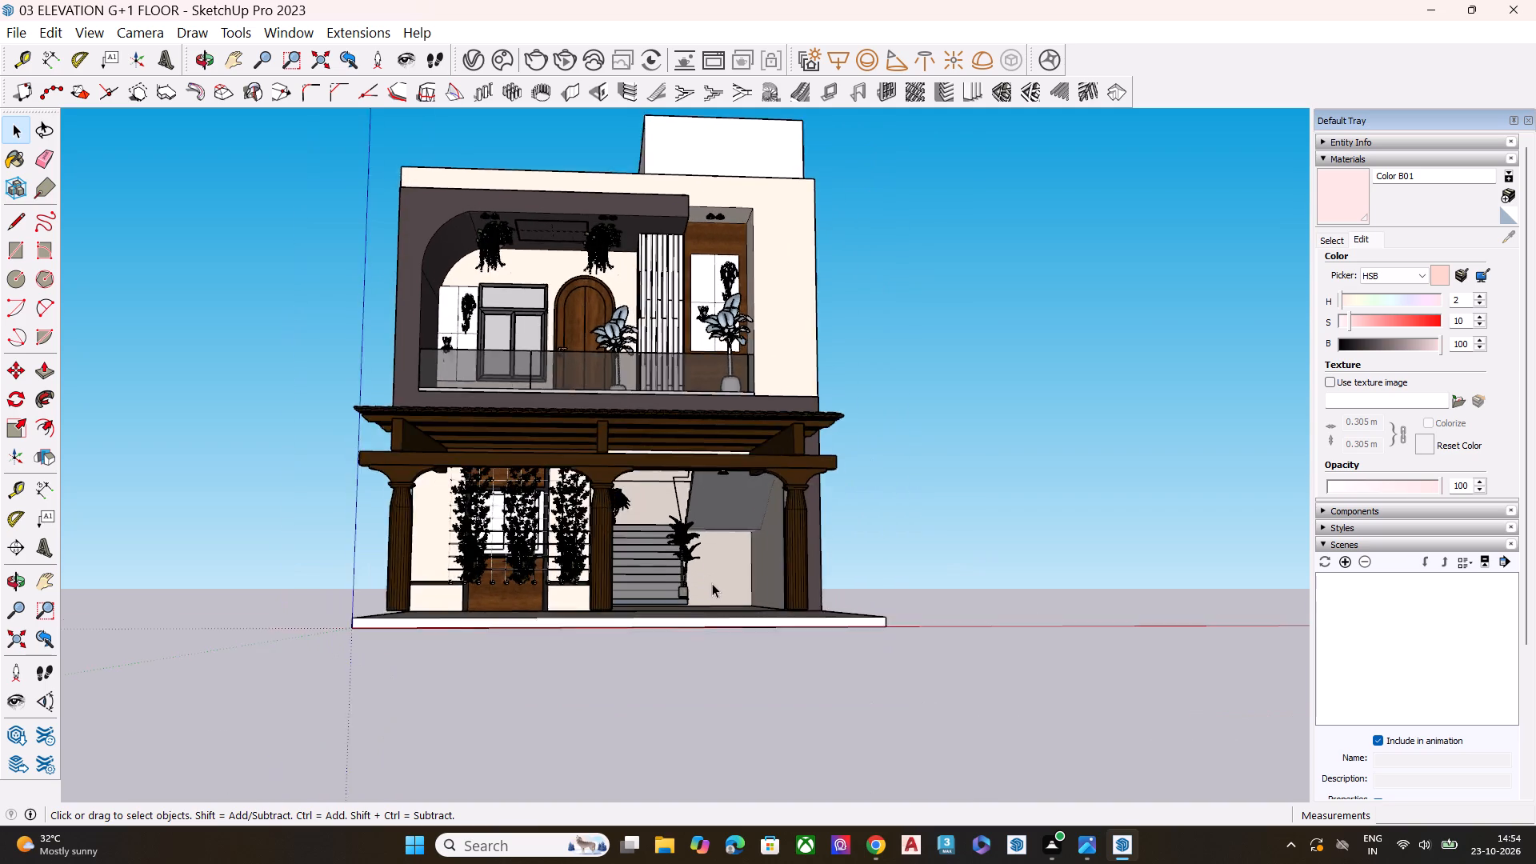
# Copy the ceiling light above the ground-floor staircase opening about 4' 10" along the opening towards the climbing-plant wall.
pyautogui.scroll(2, 712, 583)
pyautogui.scroll(6, 570, 263)
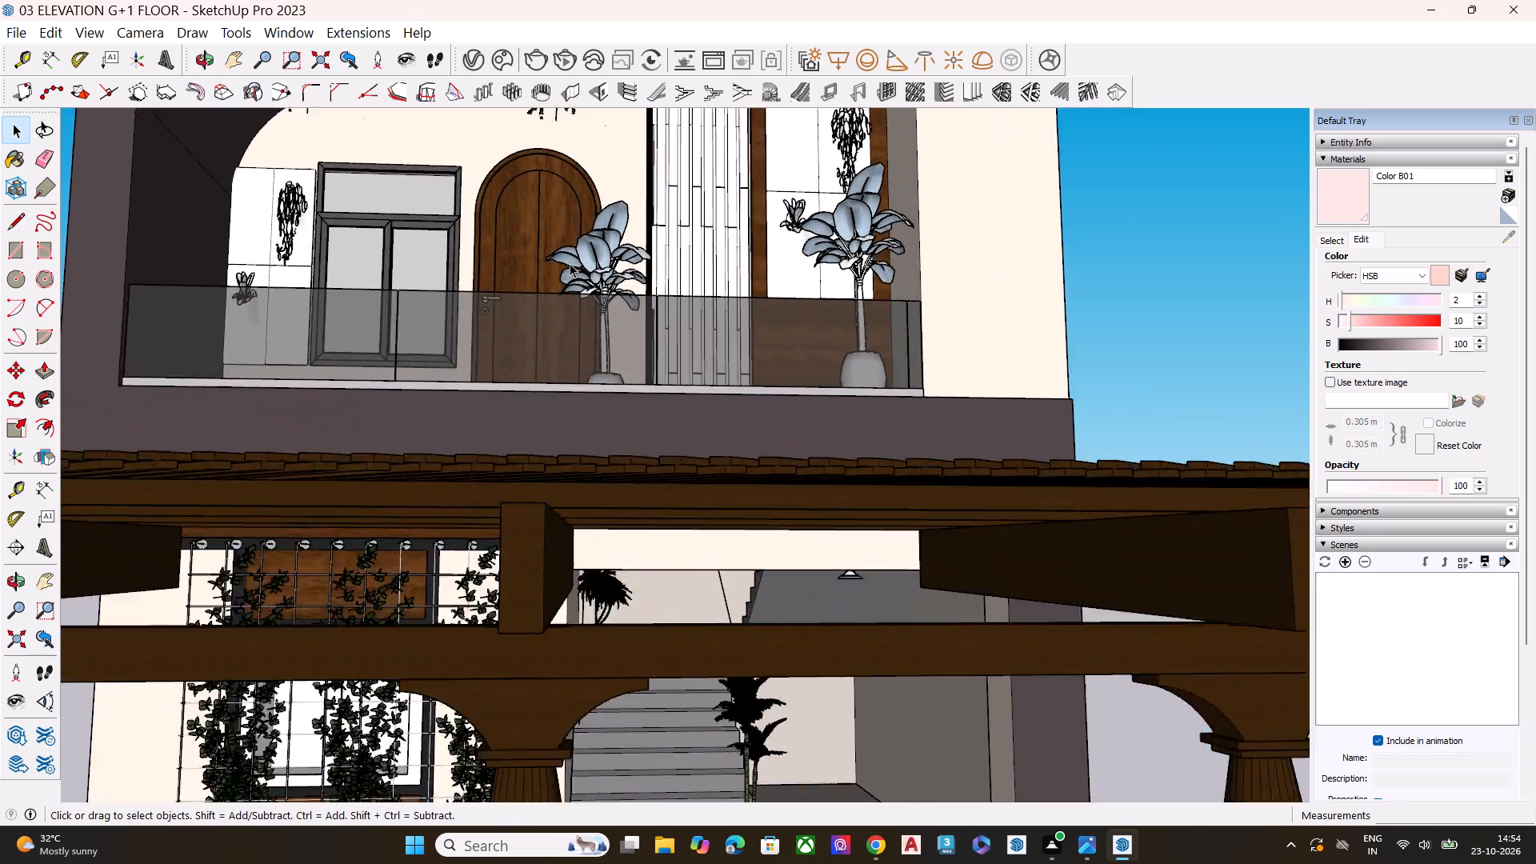
pyautogui.scroll(-7, 578, 278)
pyautogui.moveTo(777, 639); pyautogui.dragTo(761, 510, button='middle')
pyautogui.scroll(19, 774, 506)
pyautogui.scroll(1, 833, 477)
pyautogui.moveTo(833, 477); pyautogui.dragTo(843, 555, button='middle')
pyautogui.click(820, 580)
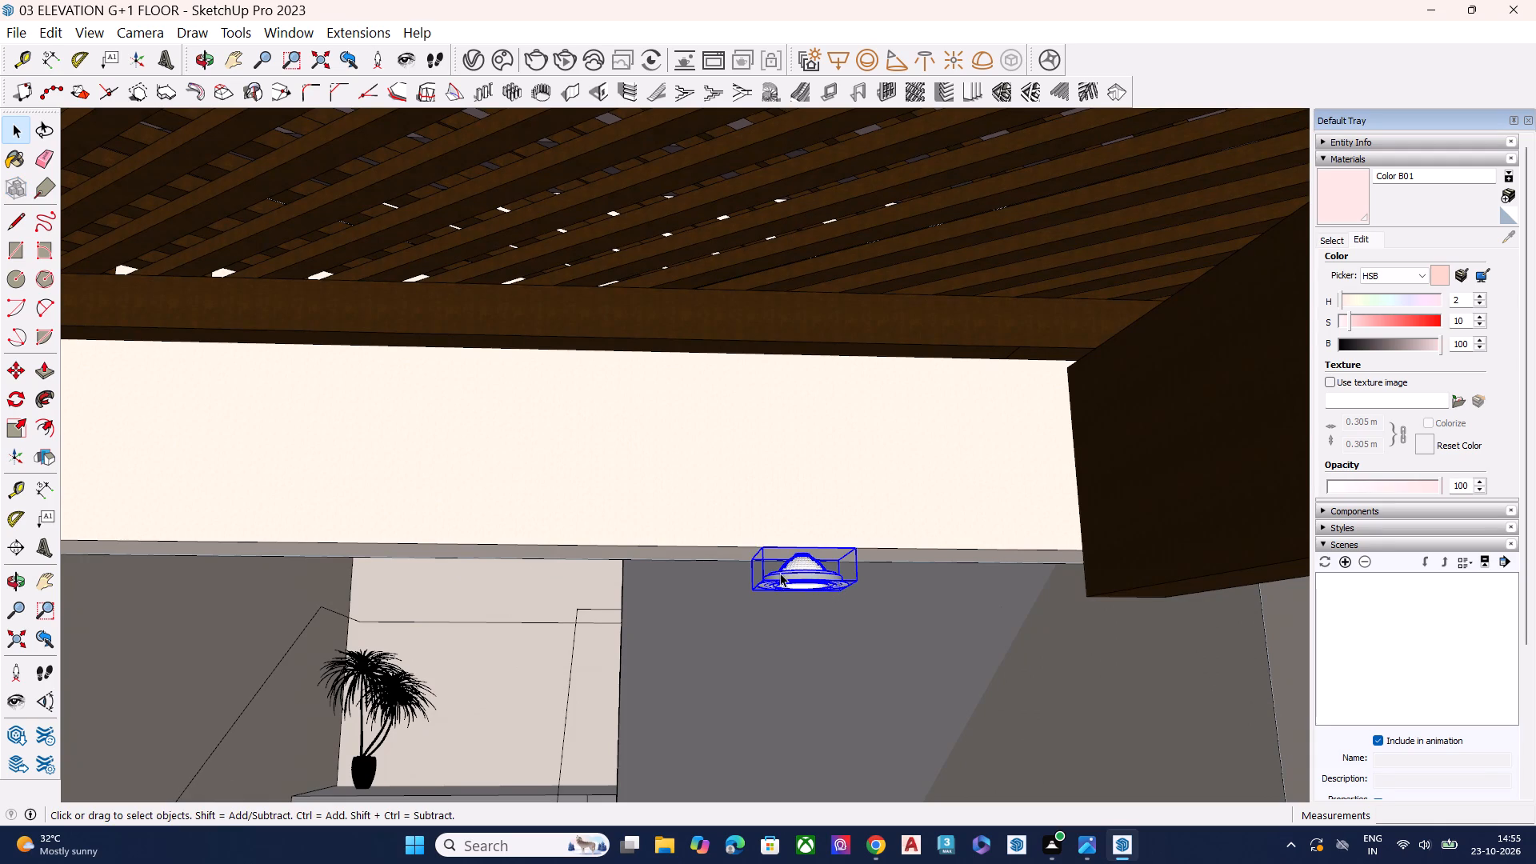
pyautogui.press('s')
pyautogui.press('m')
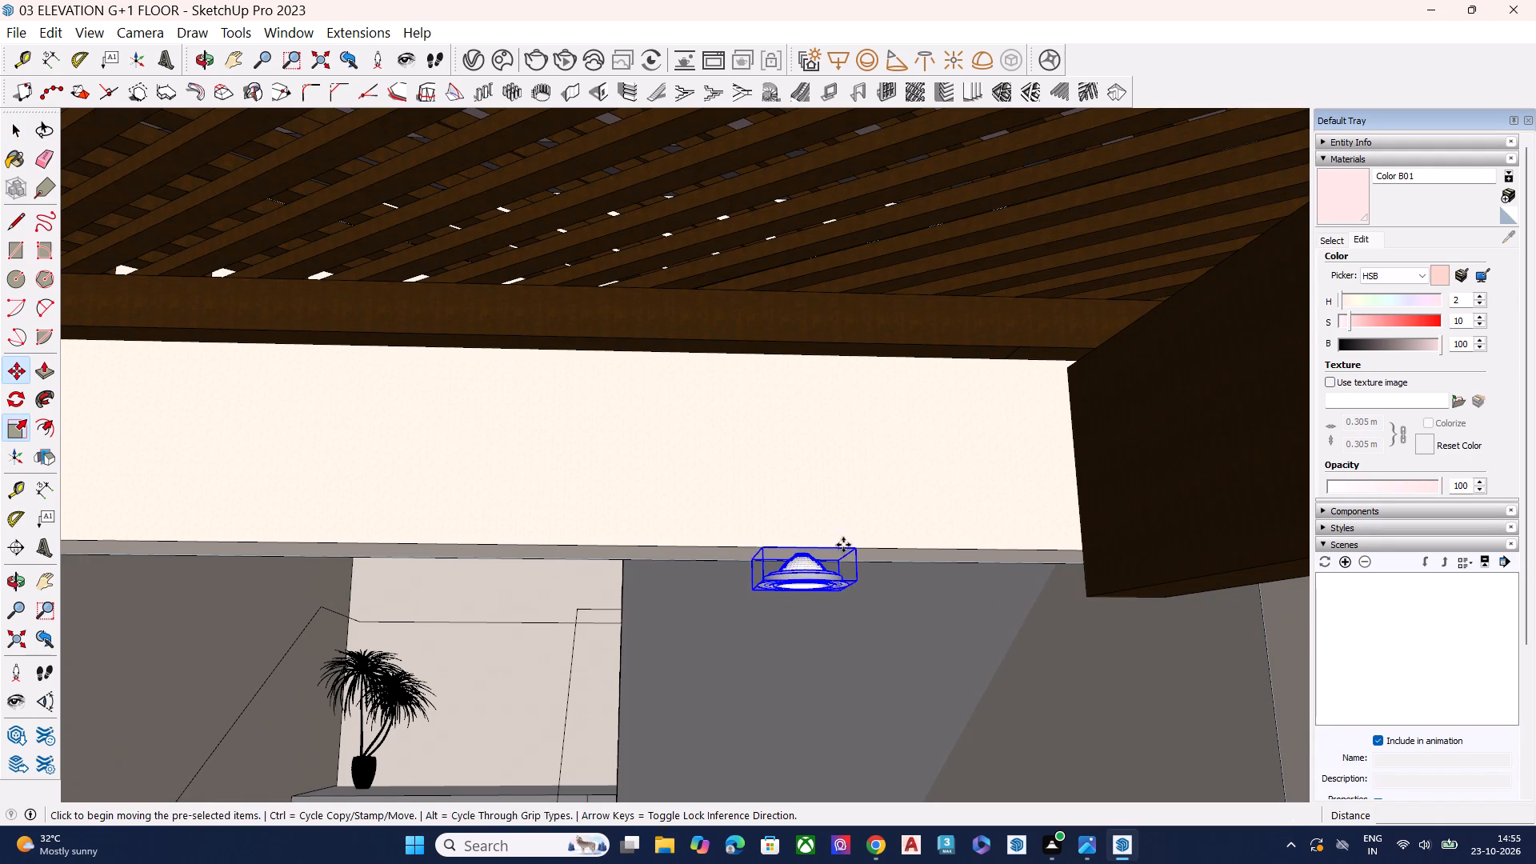
pyautogui.click(856, 545)
pyautogui.scroll(-7, 587, 538)
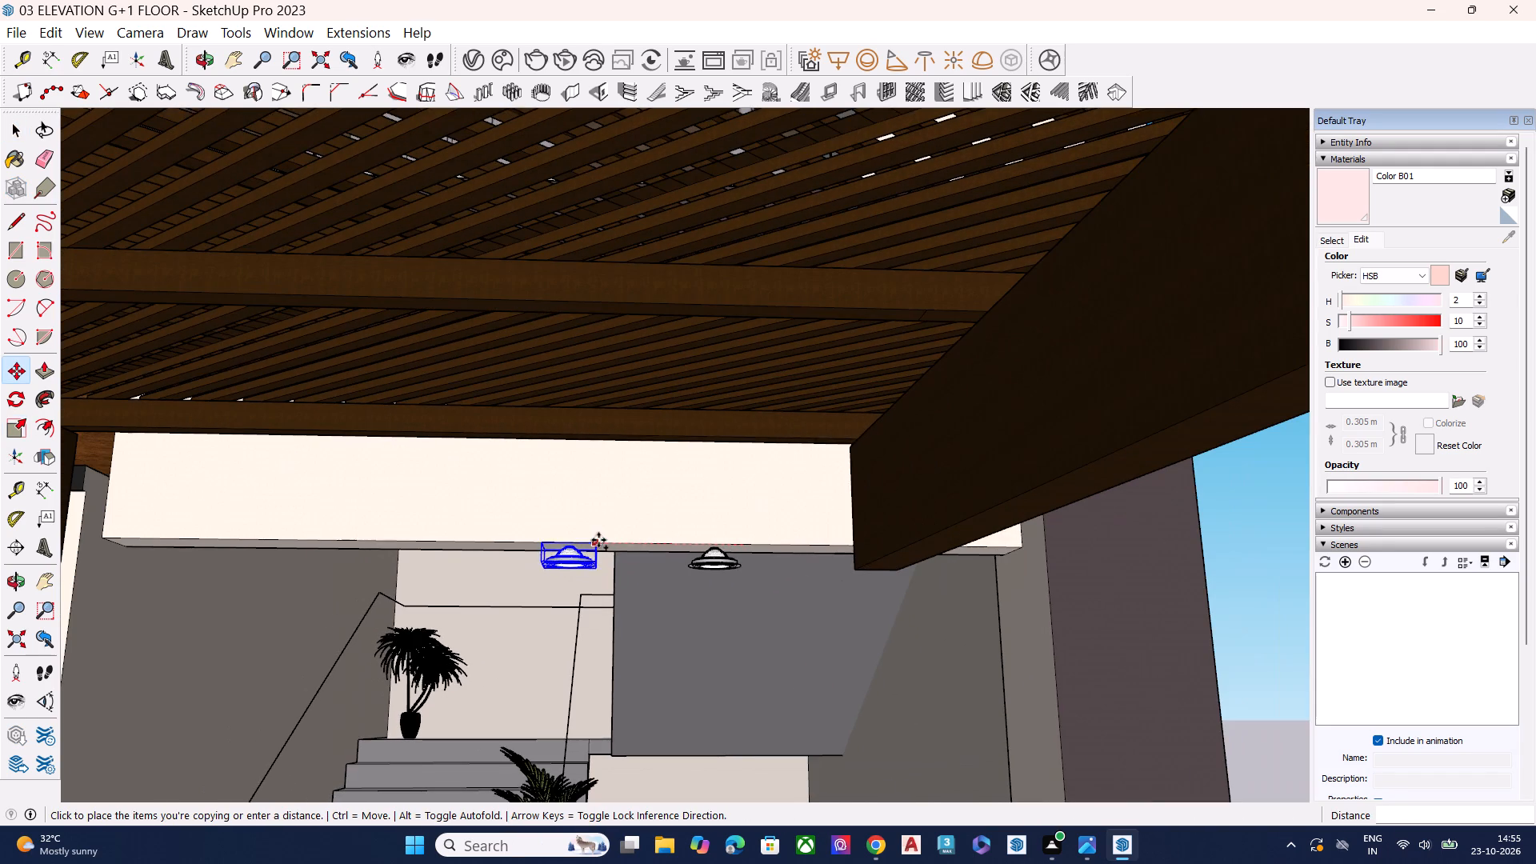
pyautogui.scroll(1, 266, 535)
pyautogui.scroll(-1, 264, 536)
pyautogui.scroll(3, 264, 536)
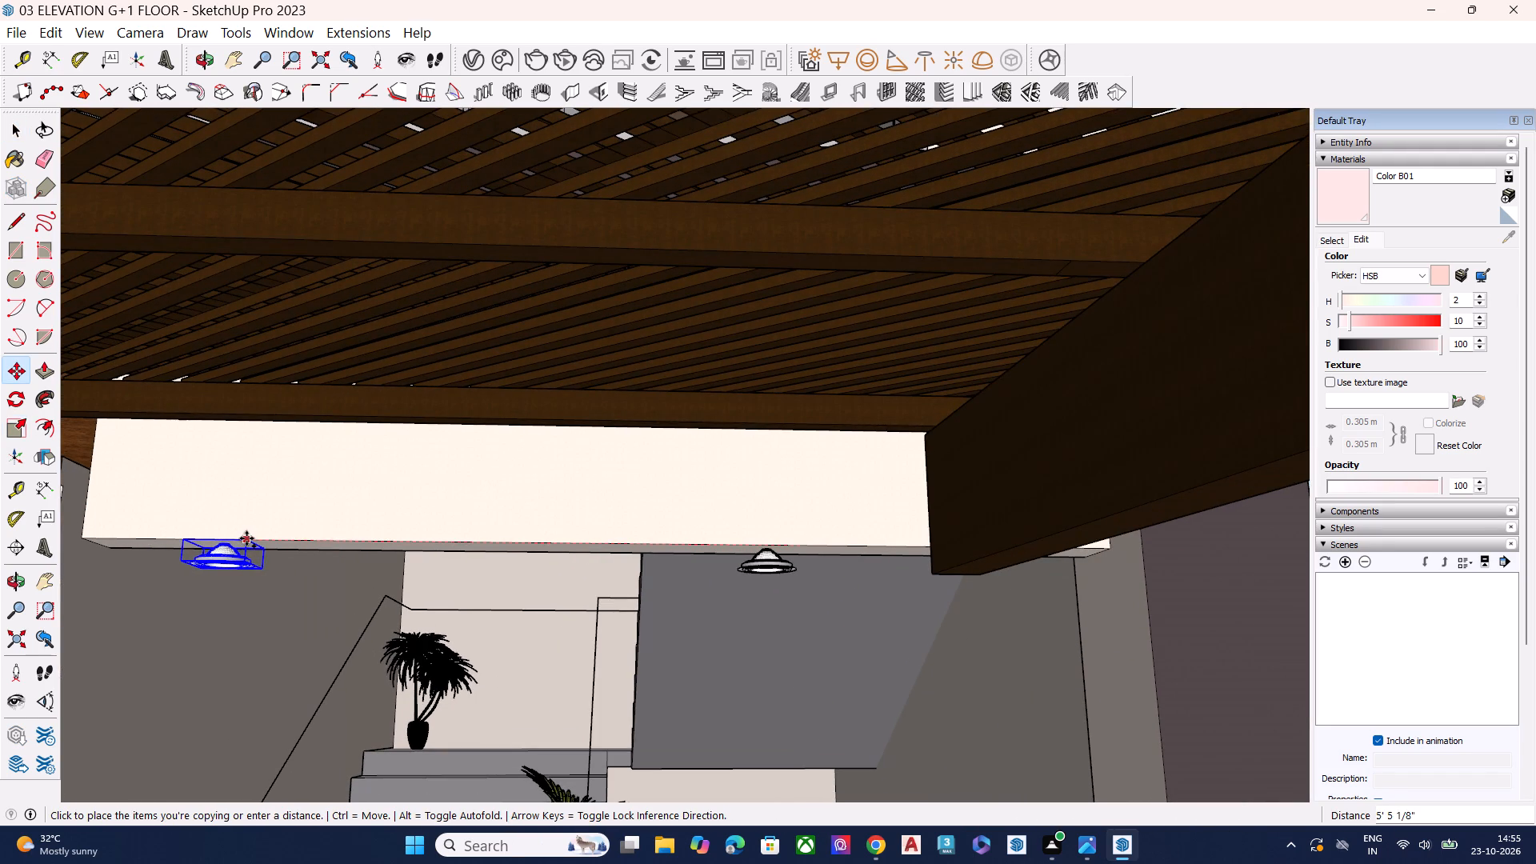
pyautogui.click(339, 540)
pyautogui.press('space')
pyautogui.scroll(-7, 525, 531)
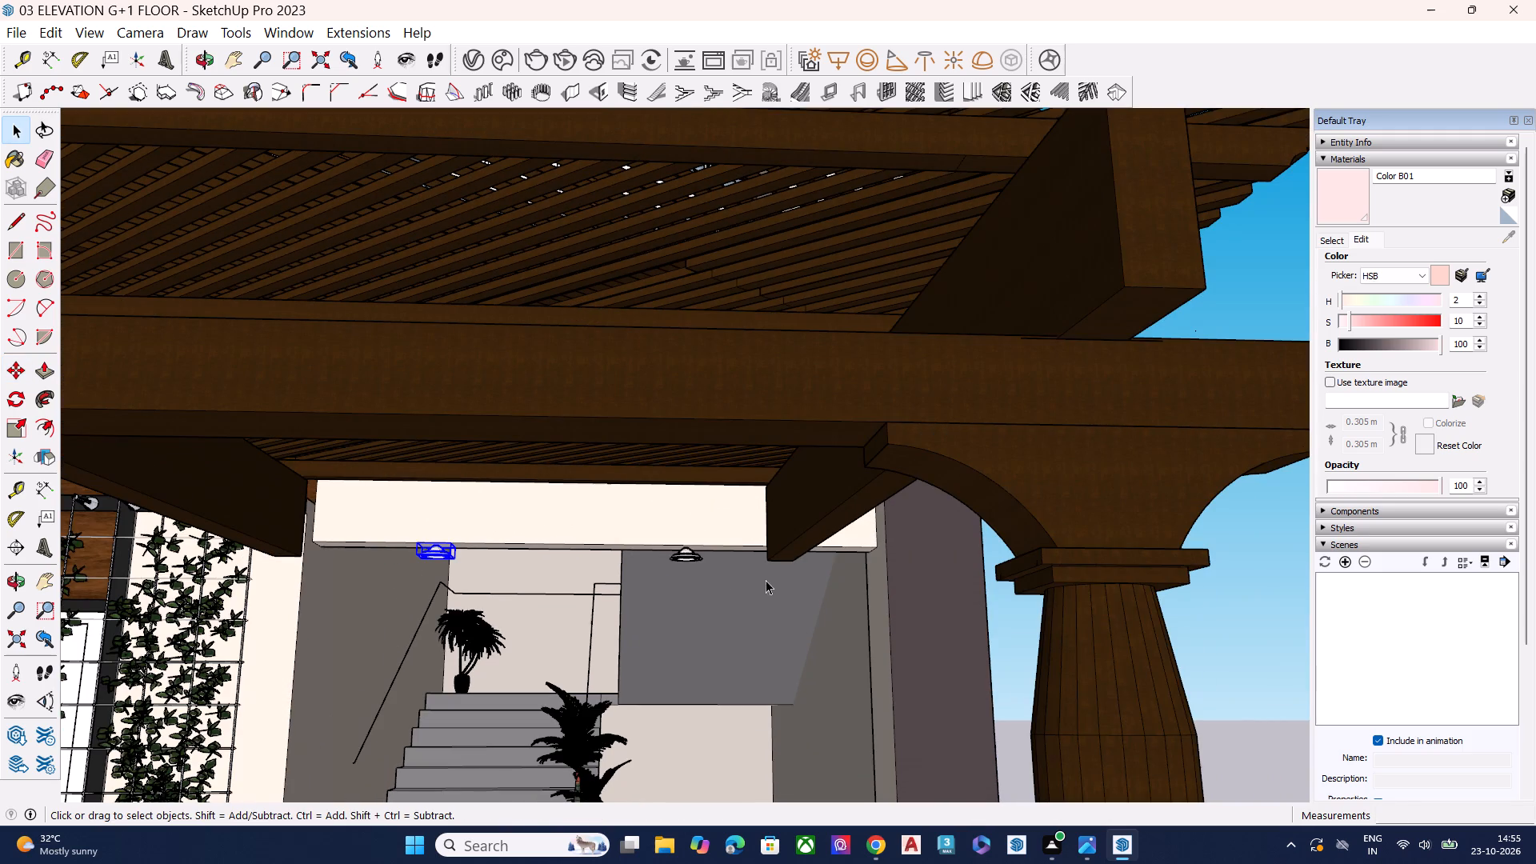
pyautogui.click(1230, 618)
# Examine the staircase opening with its ceiling lights and the whole house from the front and at an angle.
pyautogui.scroll(-10, 757, 506)
pyautogui.scroll(1, 785, 530)
pyautogui.scroll(-3, 782, 533)
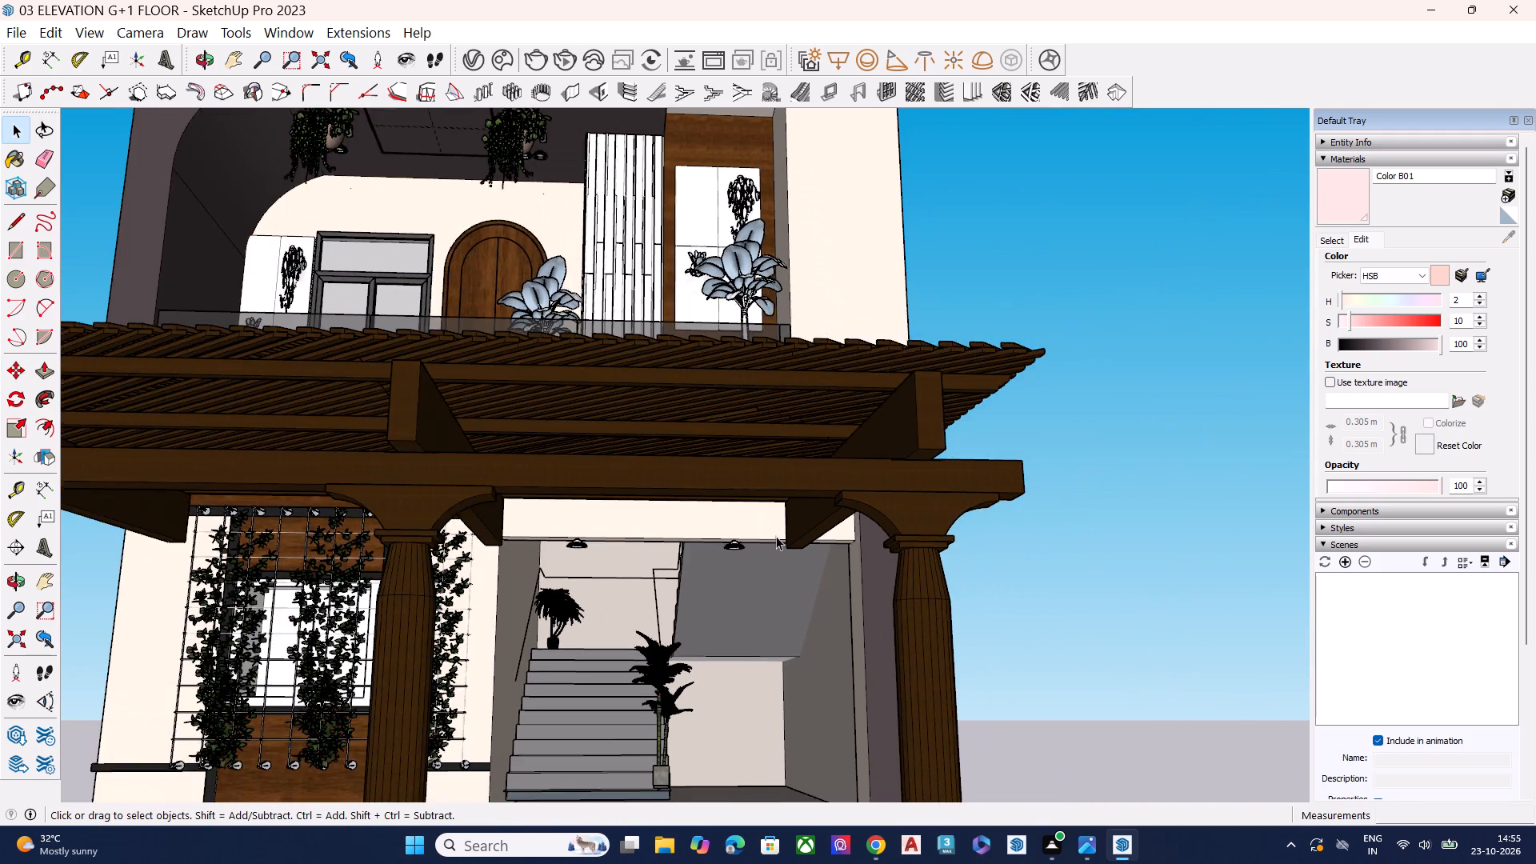
pyautogui.scroll(-3, 776, 536)
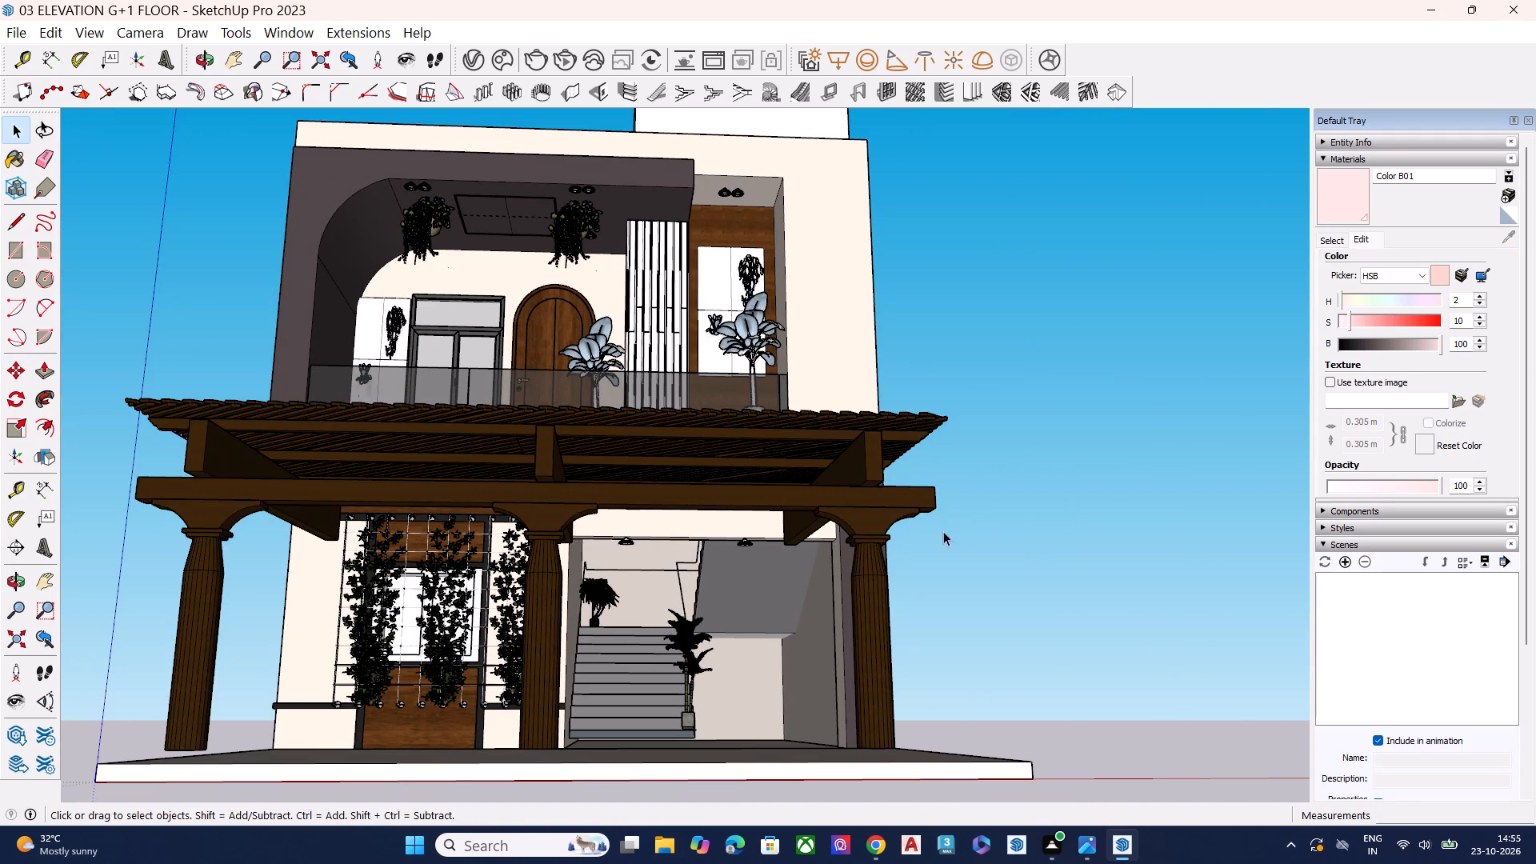
pyautogui.press('space')
pyautogui.scroll(-6, 1025, 495)
pyautogui.moveTo(881, 535); pyautogui.dragTo(1007, 685, button='middle')
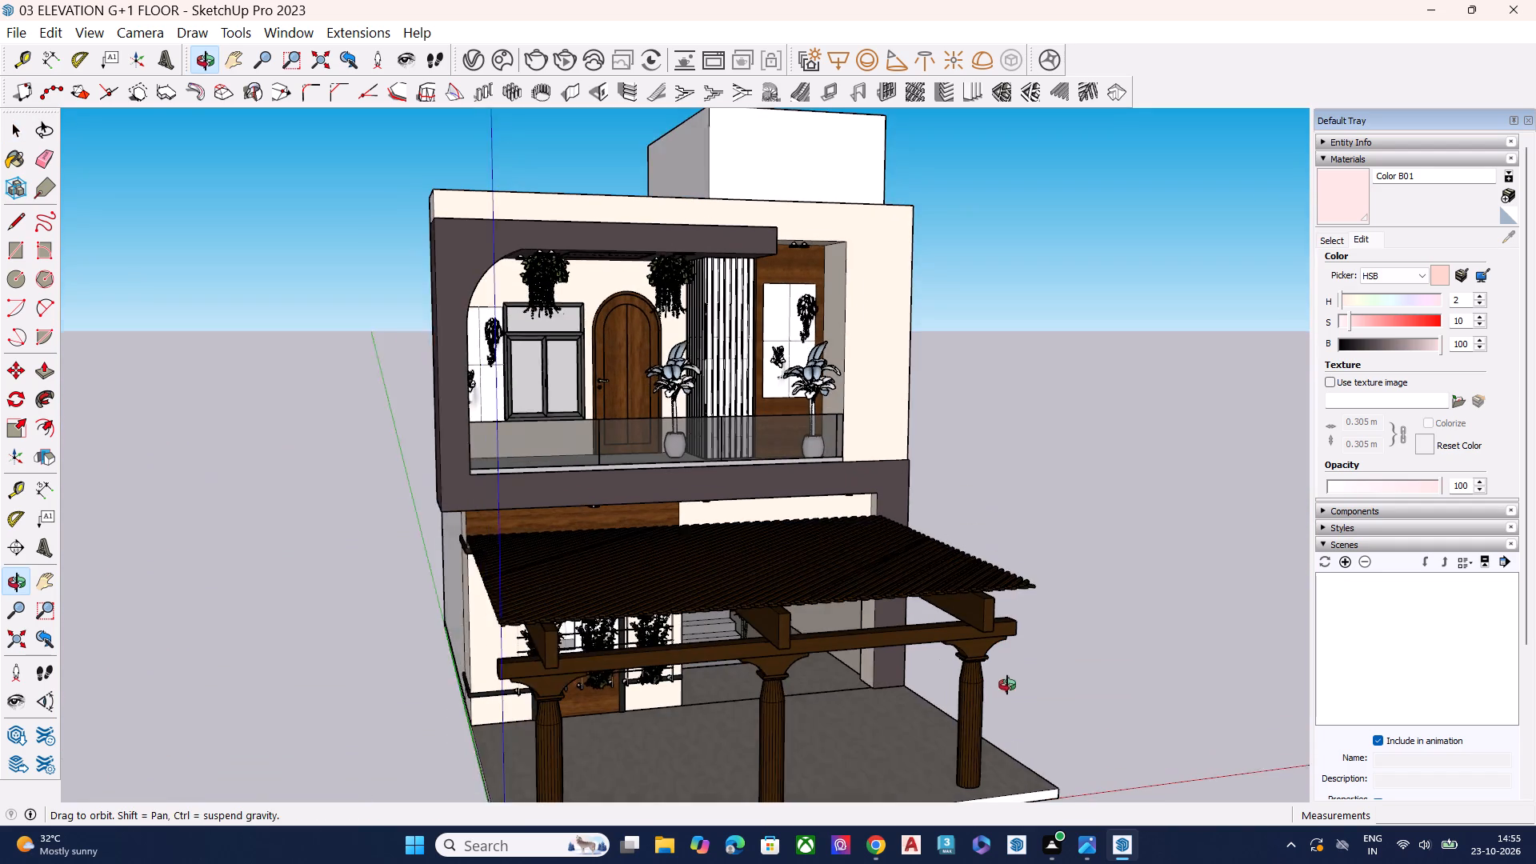
pyautogui.moveTo(1007, 685); pyautogui.dragTo(1010, 683, button='middle')
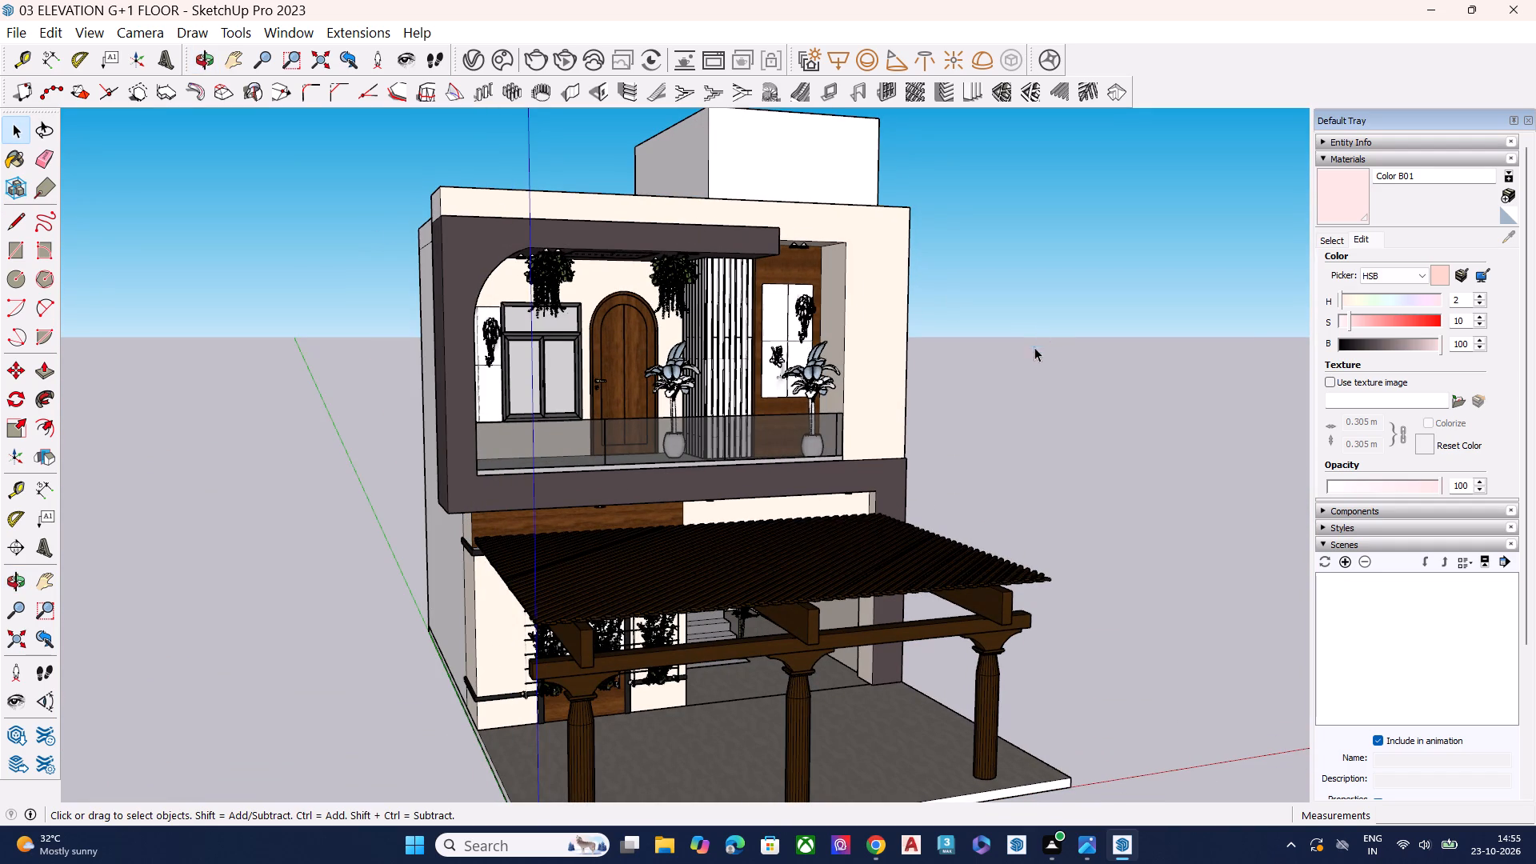
pyautogui.press('space')
pyautogui.moveTo(1056, 460); pyautogui.dragTo(1068, 402, button='middle')
pyautogui.doubleClick(1094, 525)
pyautogui.press('space')
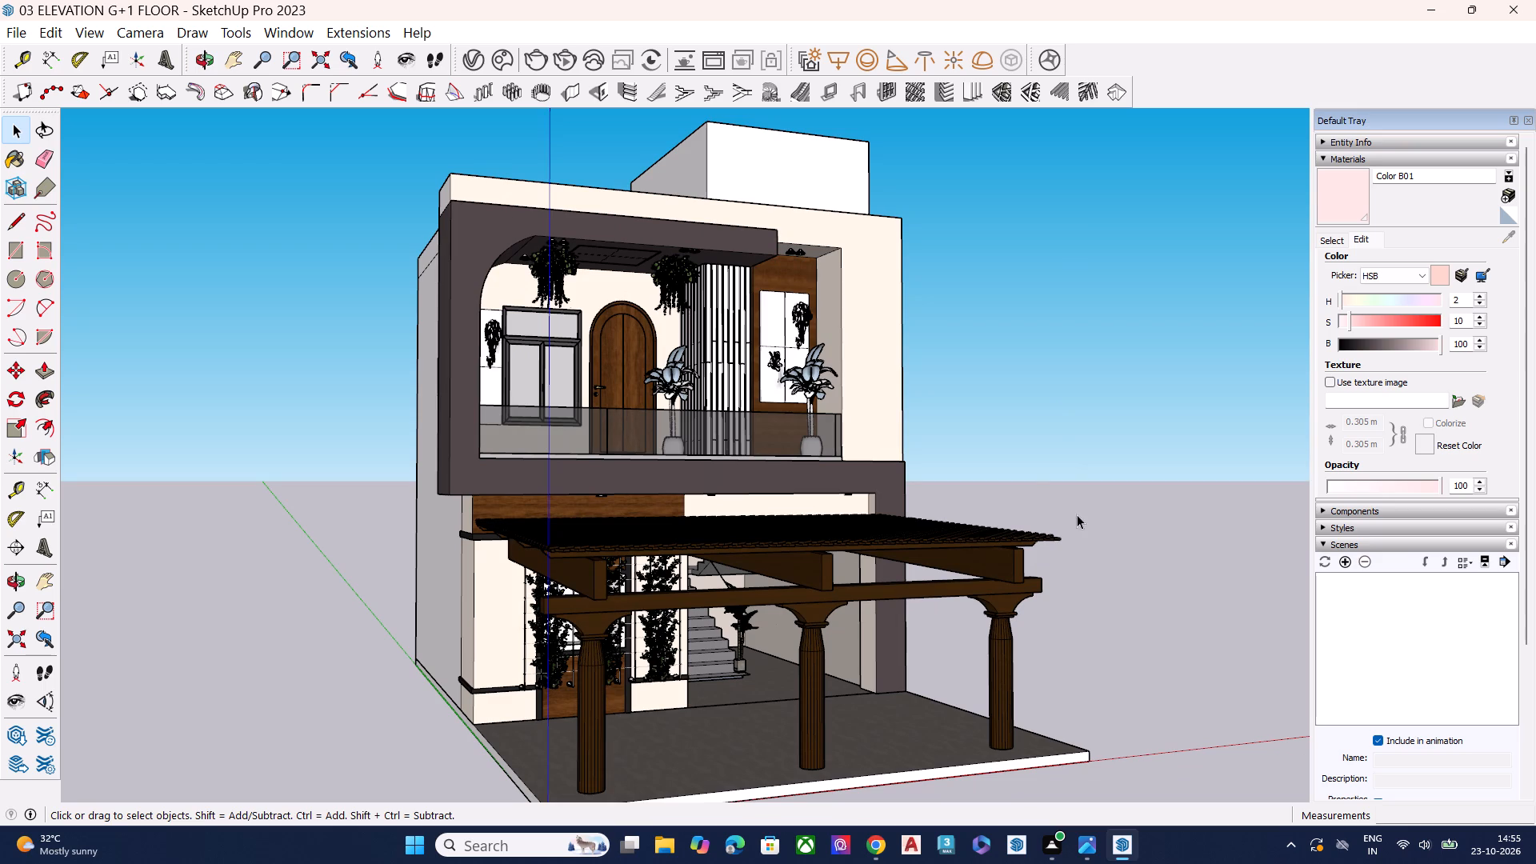
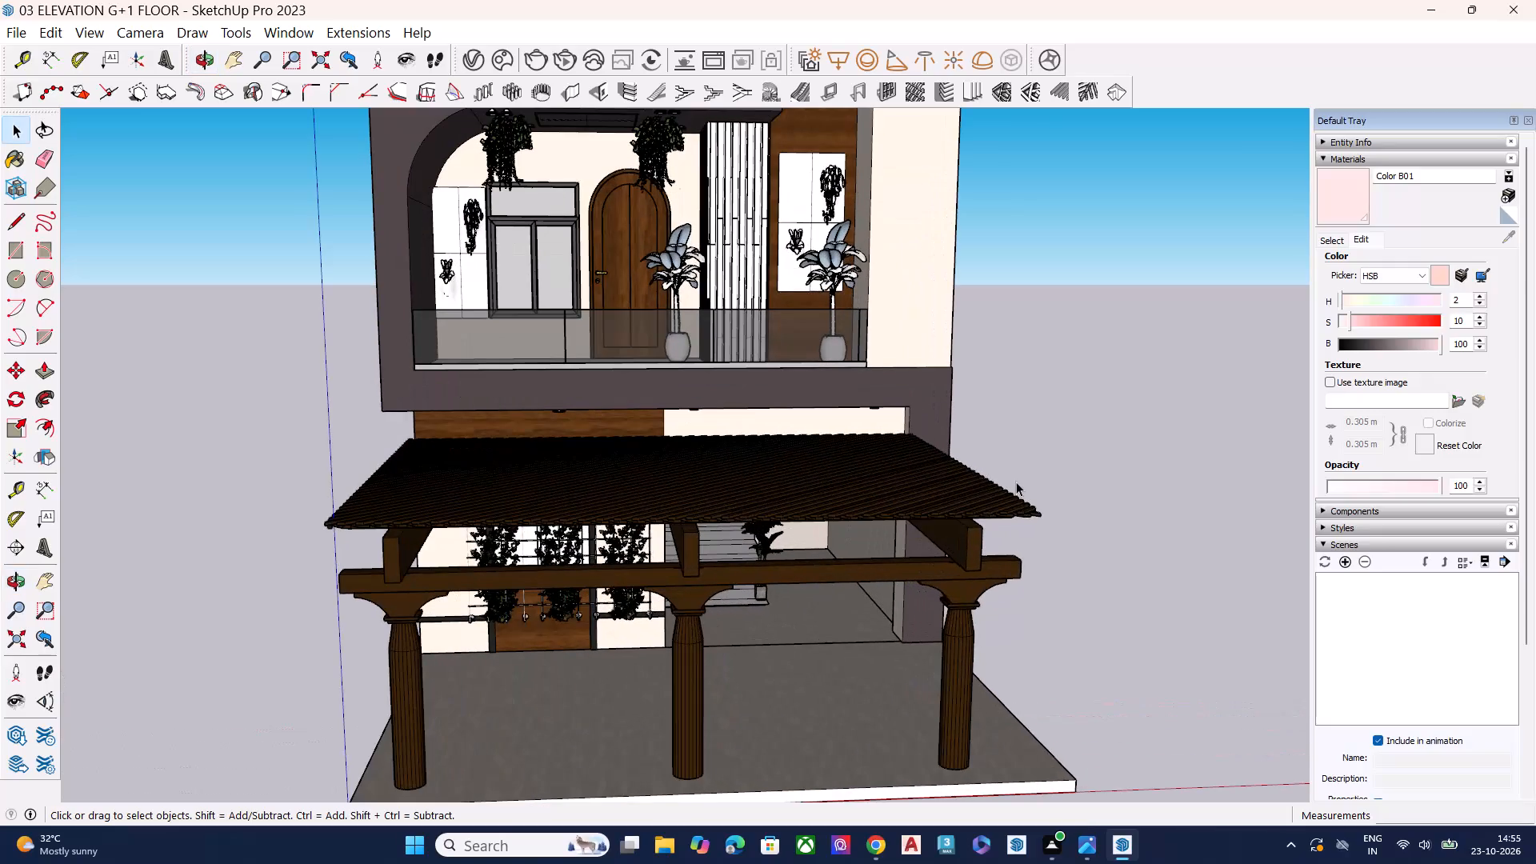
# Examine the whole front elevation, comparing the balcony, pergola roof and ground floor from close up and from a distance.
pyautogui.press('space')
pyautogui.press('space')
pyautogui.click(1010, 483)
pyautogui.click(1075, 450)
pyautogui.press('space')
pyautogui.click(1105, 436)
pyautogui.moveTo(1088, 554); pyautogui.dragTo(1067, 504, button='middle')
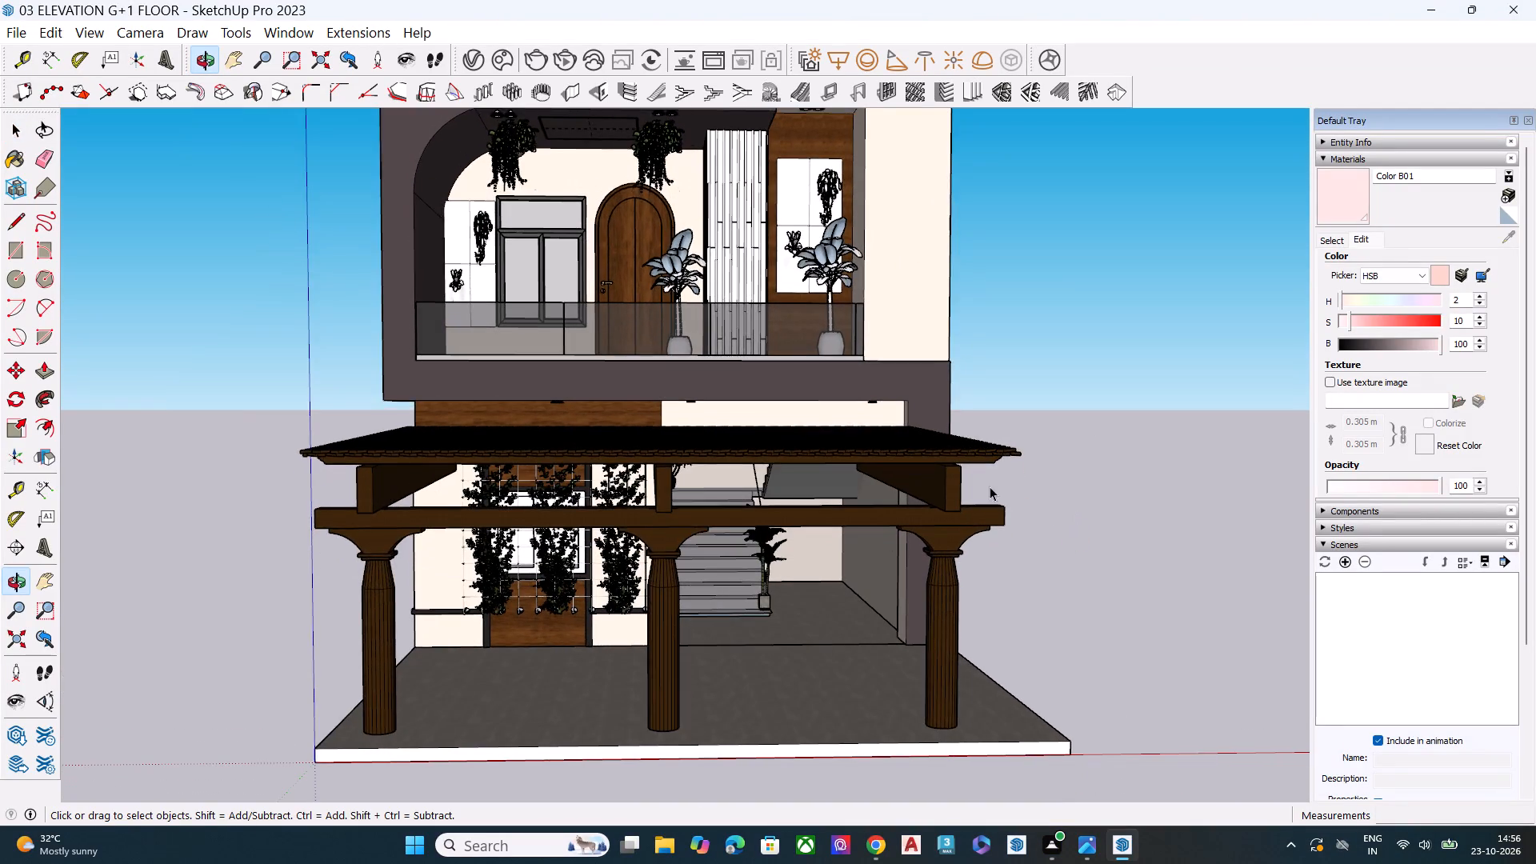
pyautogui.scroll(-7, 994, 495)
pyautogui.middleClick(901, 568)
pyautogui.middleClick(930, 517)
pyautogui.moveTo(959, 494); pyautogui.dragTo(967, 491, button='middle')
pyautogui.press('space')
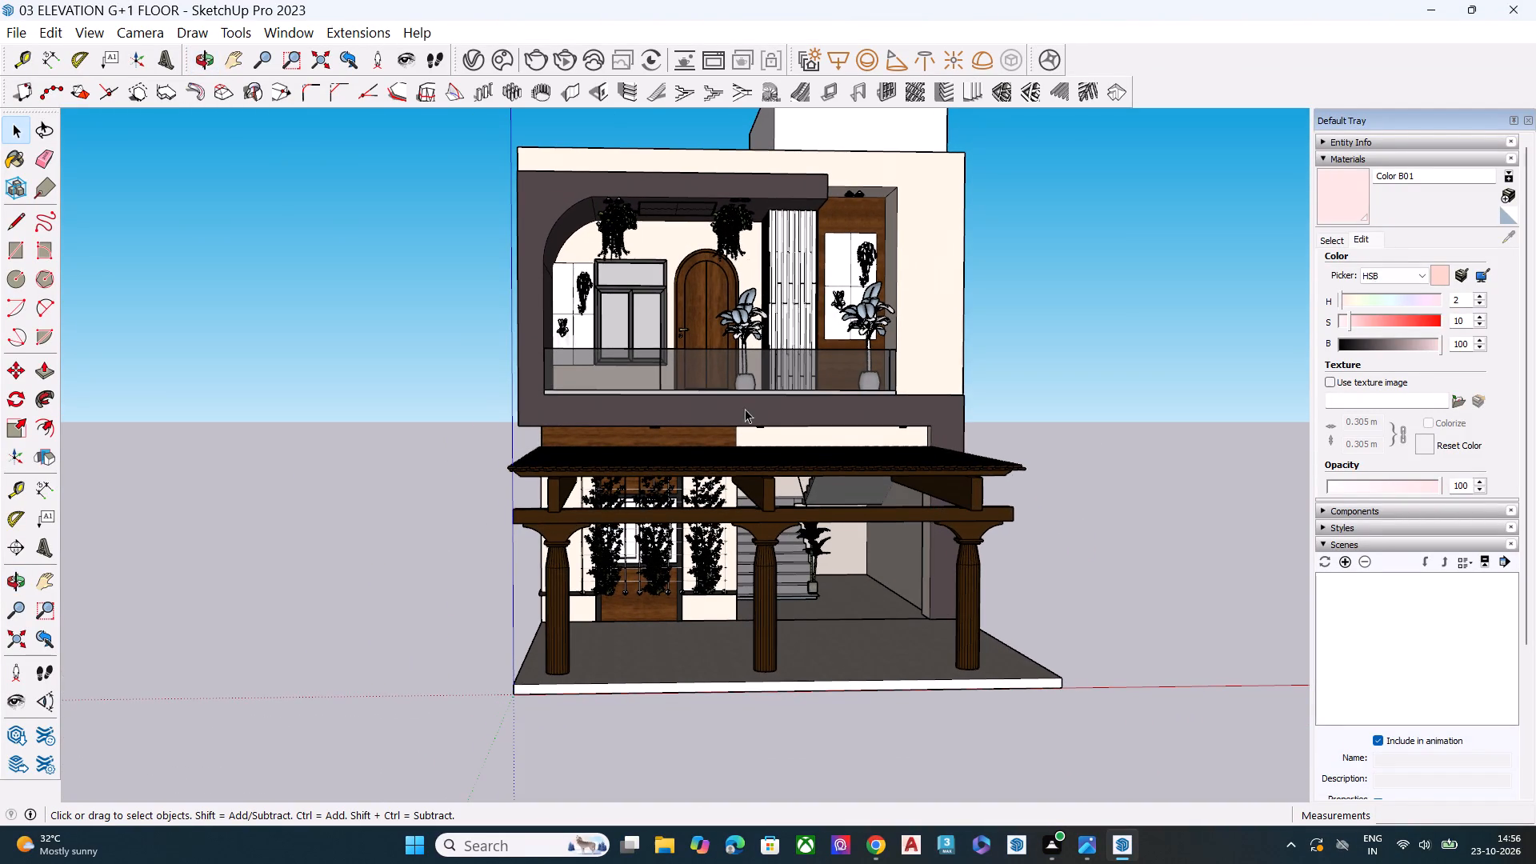
pyautogui.scroll(1, 810, 399)
pyautogui.scroll(-6, 751, 478)
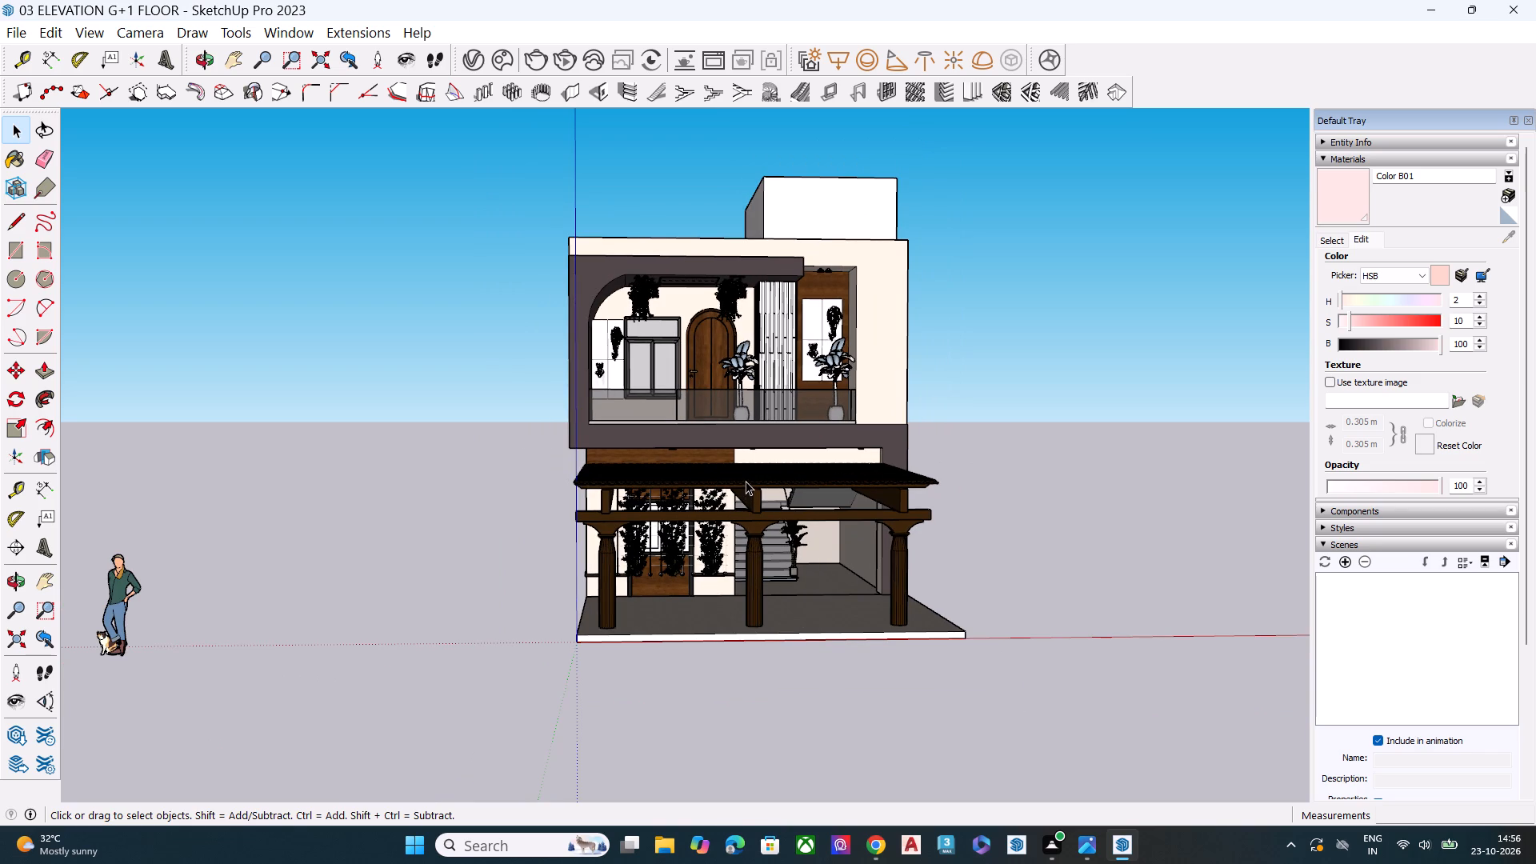
pyautogui.scroll(9, 763, 374)
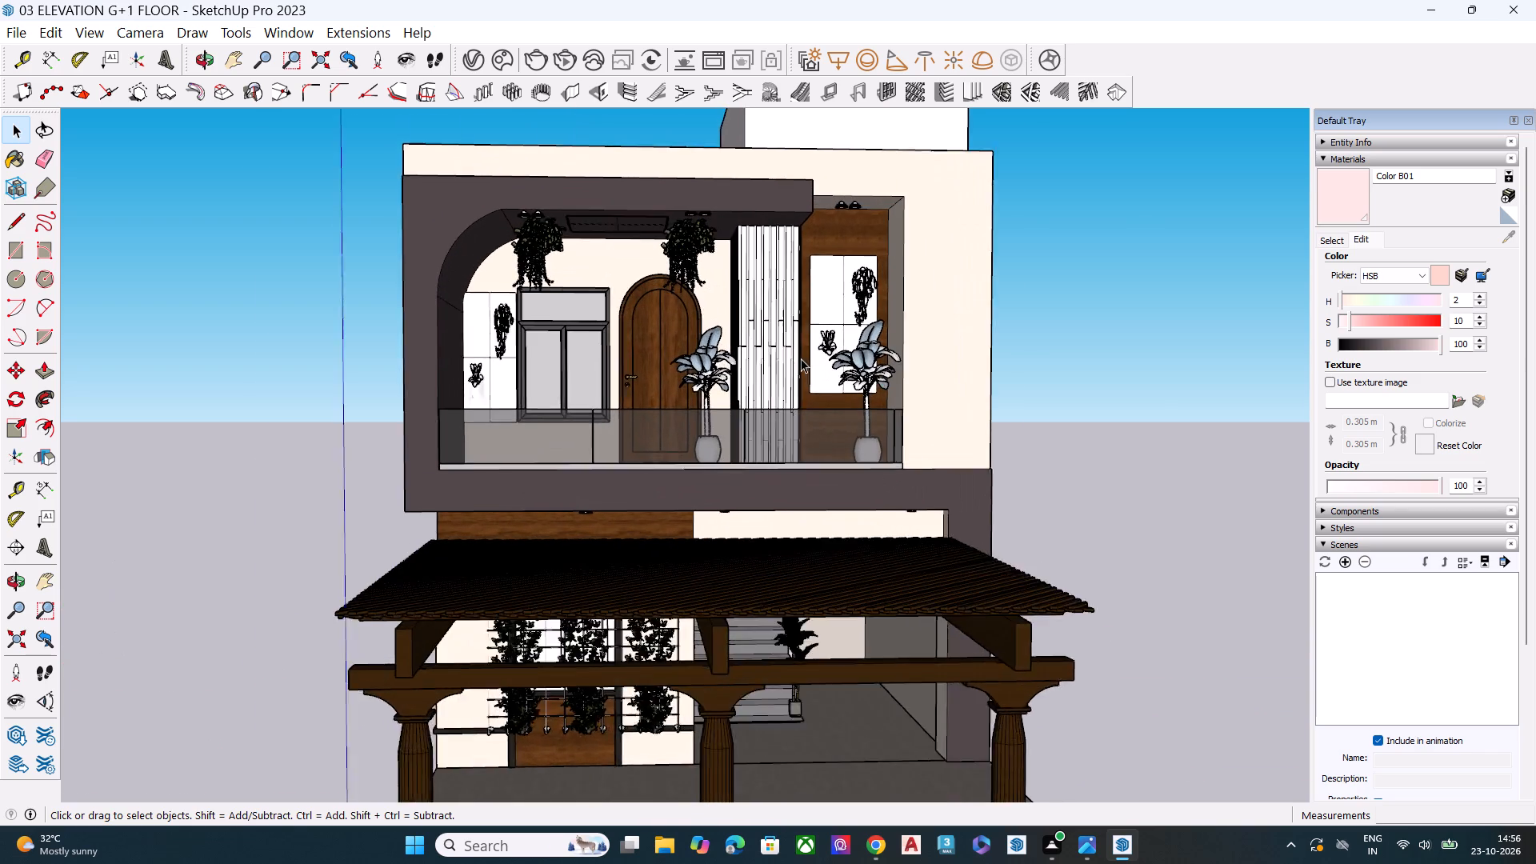
pyautogui.scroll(4, 495, 233)
pyautogui.scroll(-4, 730, 383)
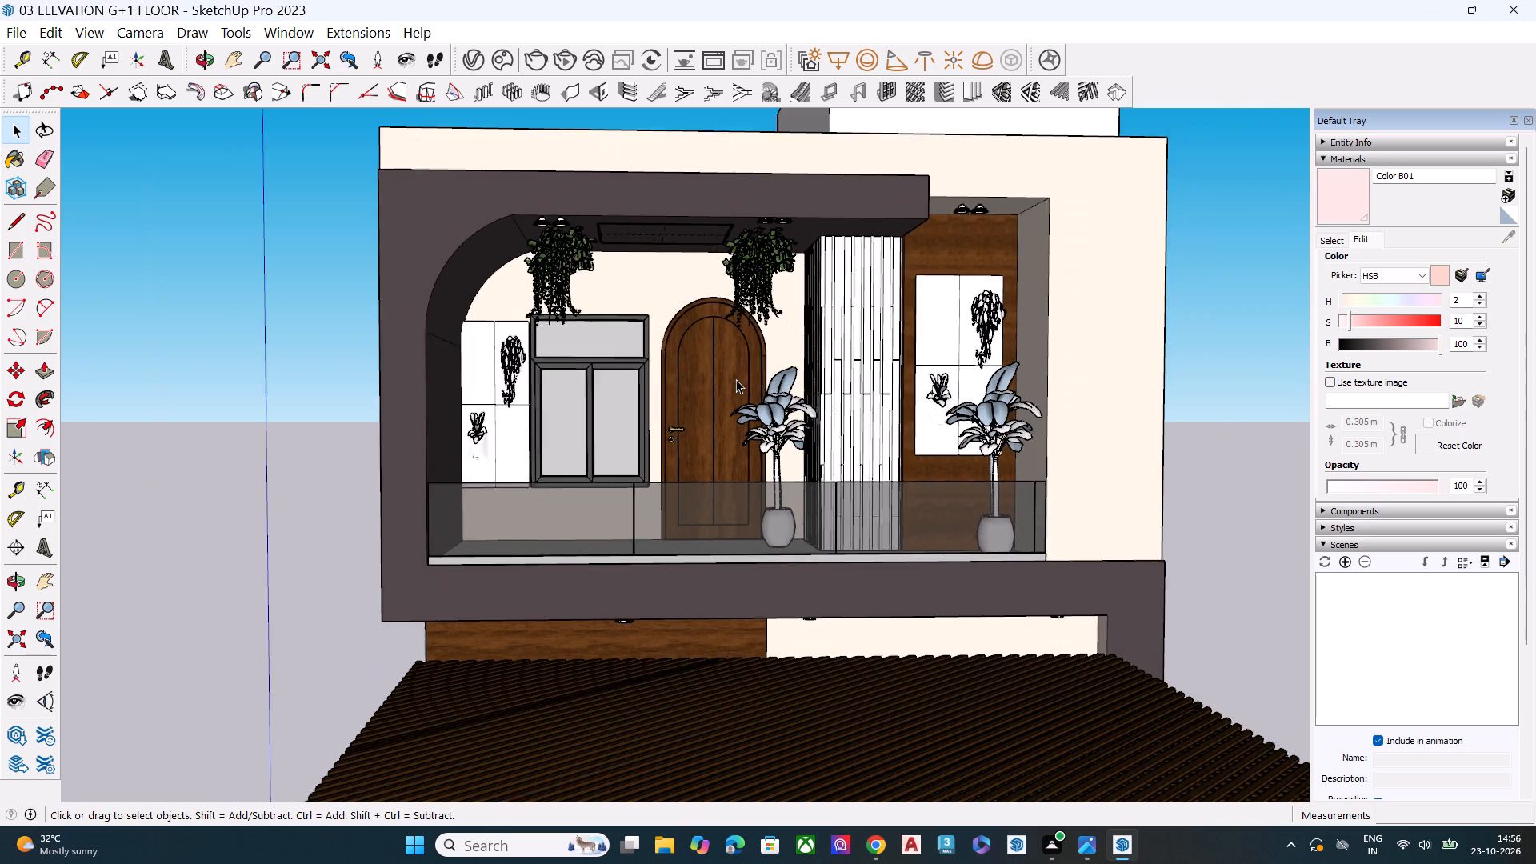
pyautogui.scroll(-9, 736, 379)
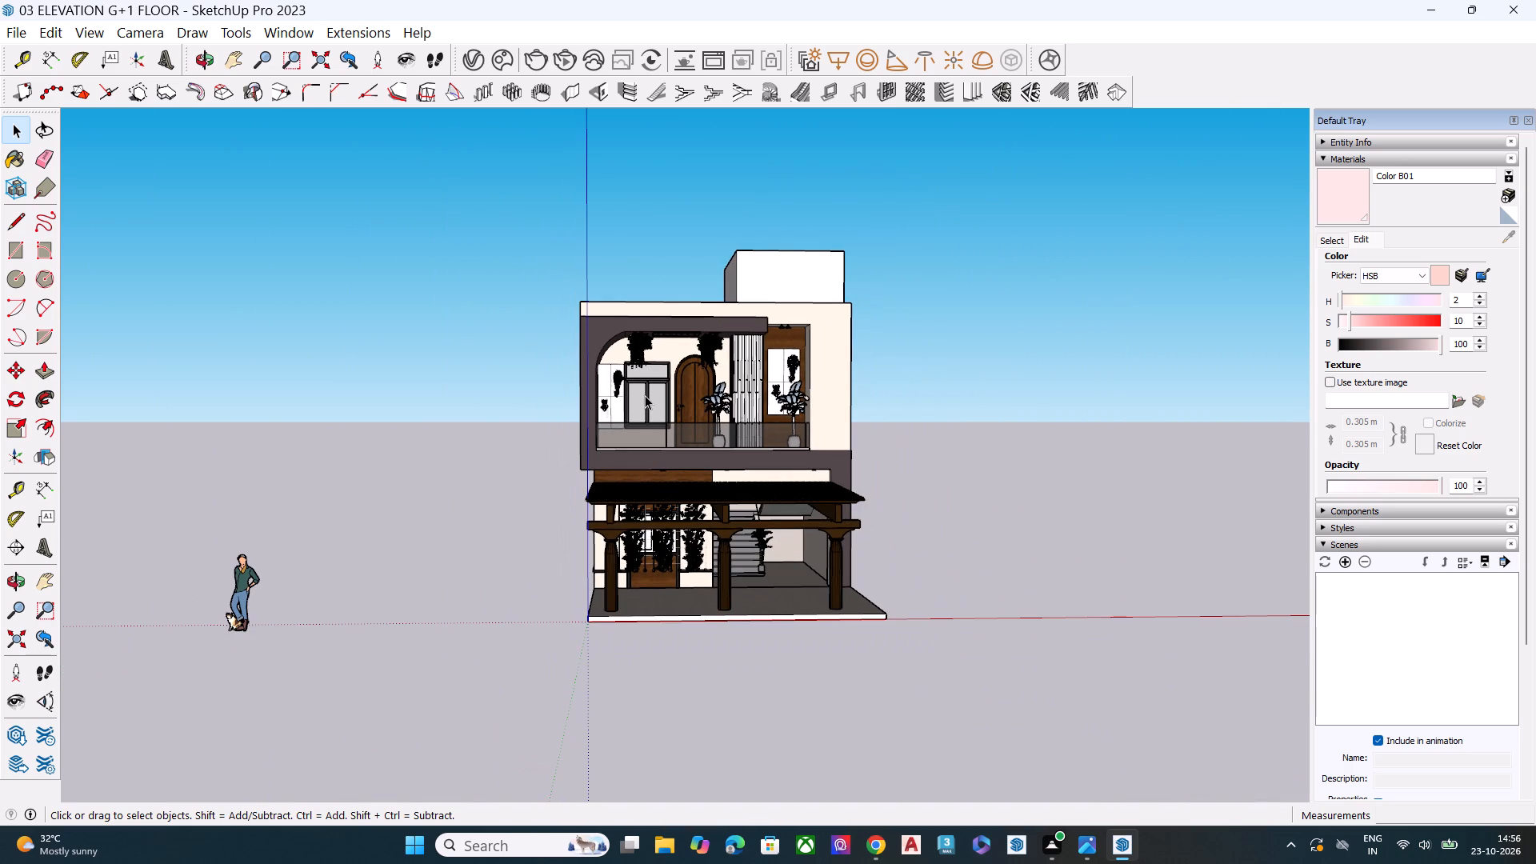
pyautogui.scroll(-3, 645, 395)
pyautogui.moveTo(691, 598); pyautogui.dragTo(686, 591, button='middle')
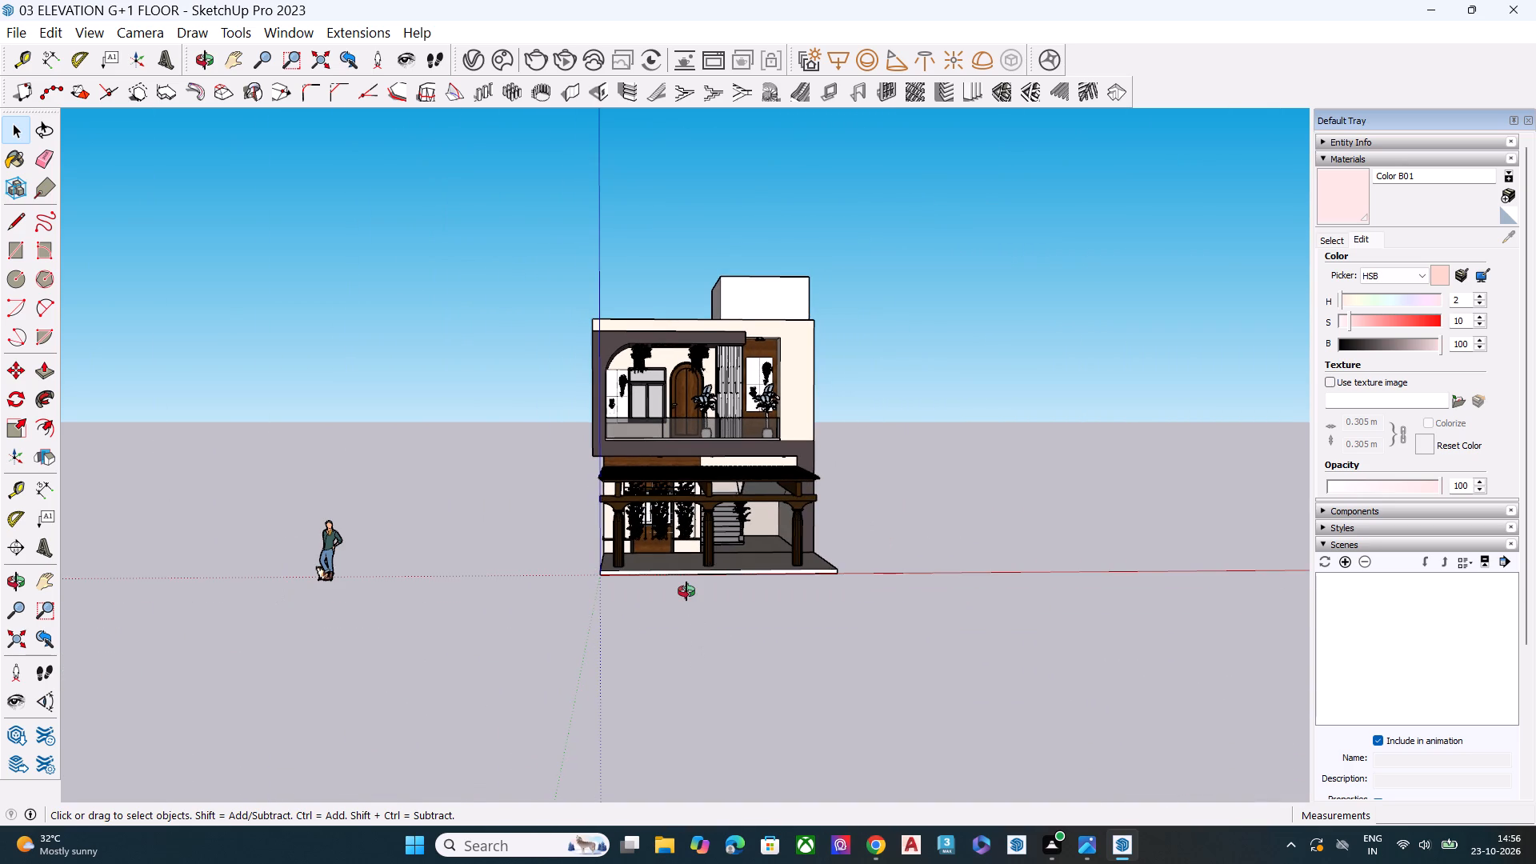
pyautogui.moveTo(686, 591); pyautogui.dragTo(682, 582, button='middle')
pyautogui.scroll(2, 686, 500)
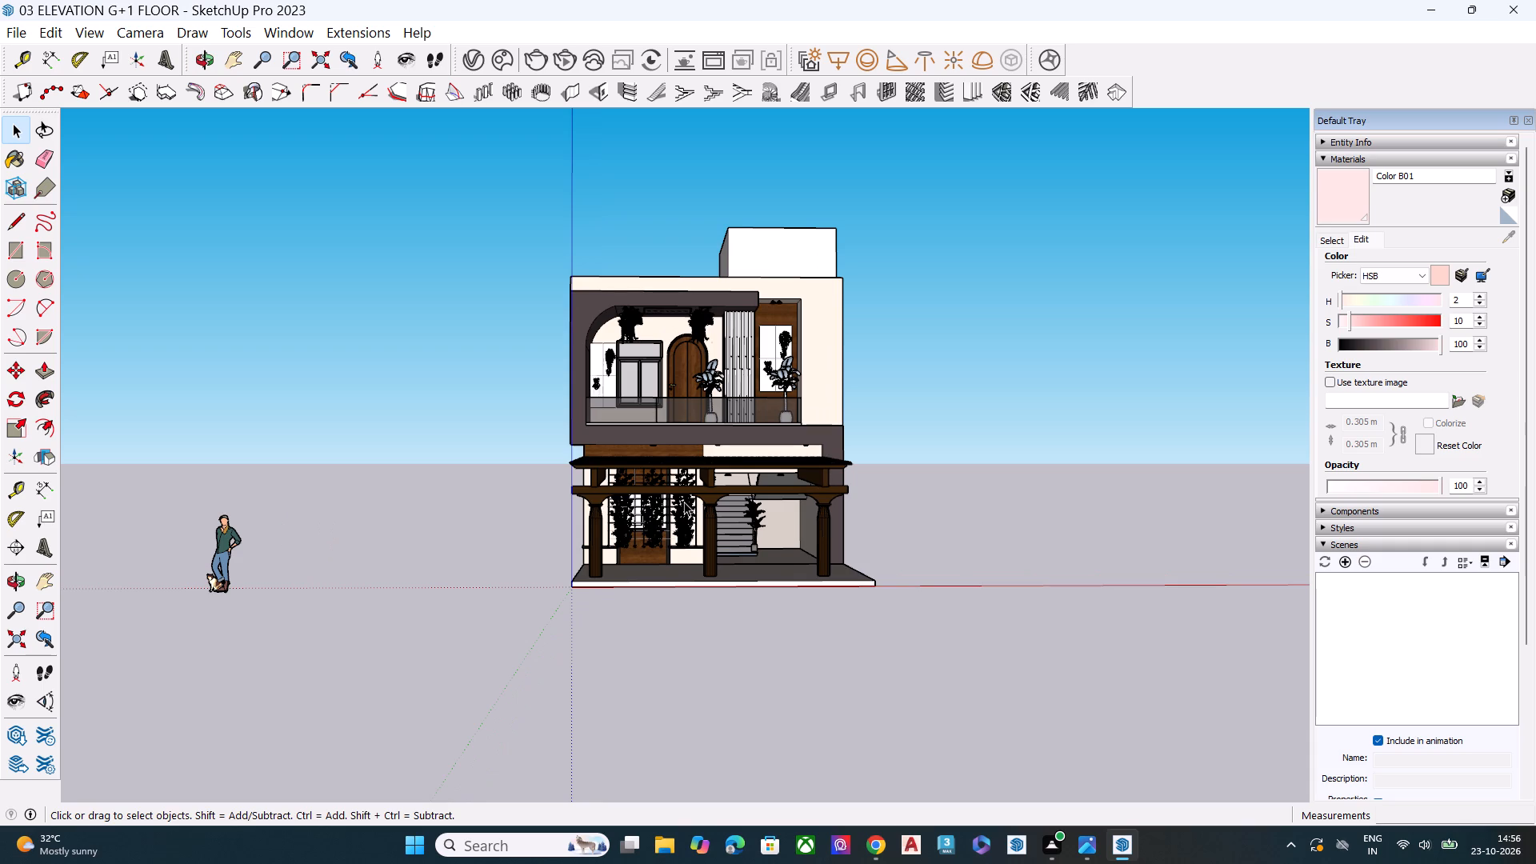
pyautogui.scroll(4, 686, 562)
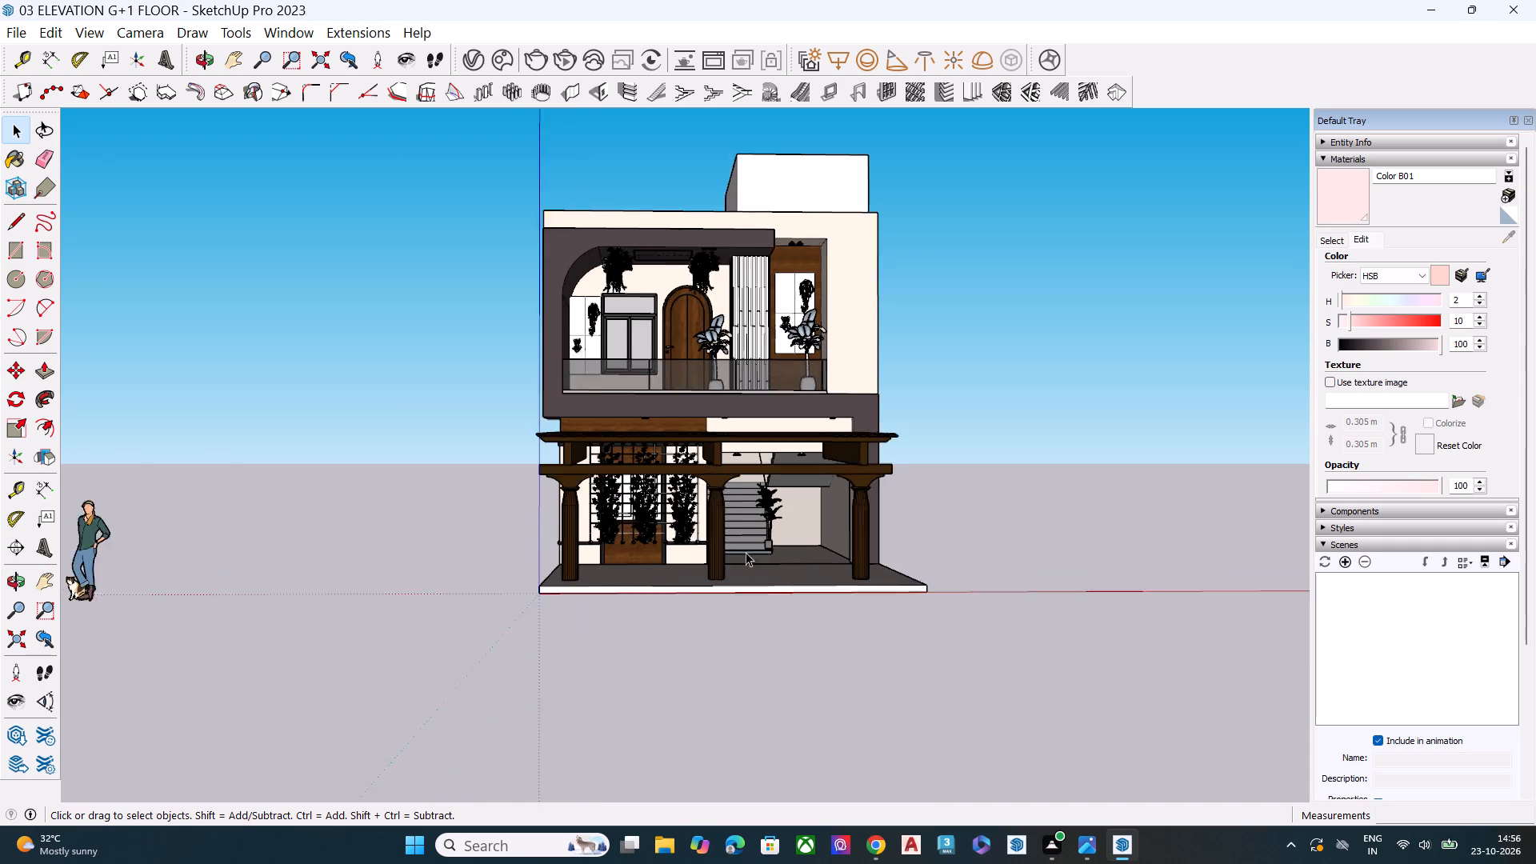
pyautogui.scroll(2, 746, 552)
pyautogui.scroll(6, 810, 534)
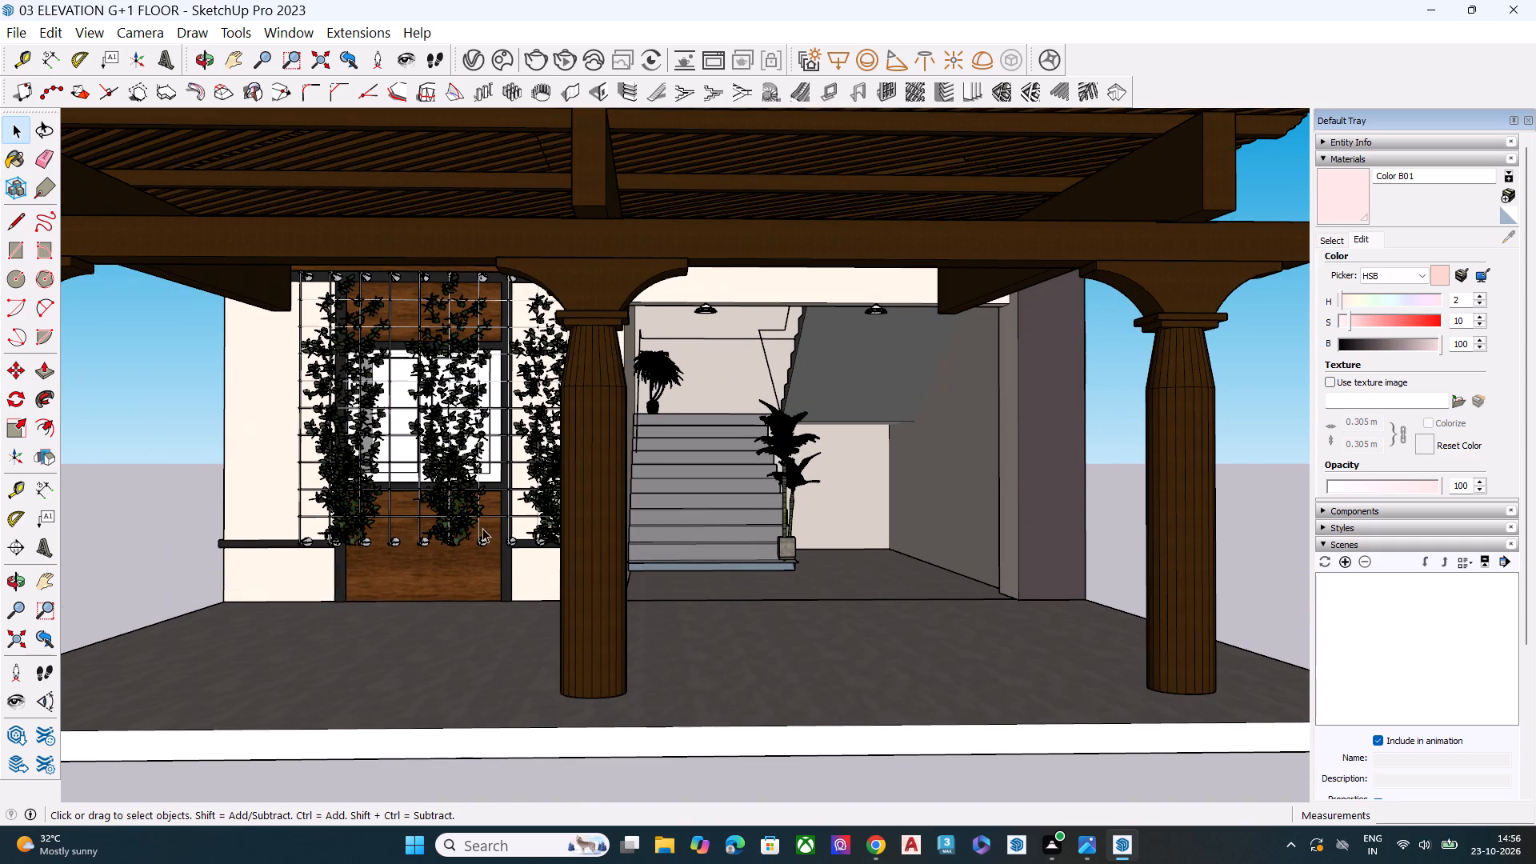
# Examine the ground-floor climbing-plant trellis wall and the staircase opening behind the pergola columns from several angles.
pyautogui.moveTo(483, 529); pyautogui.dragTo(854, 546, button='middle')
pyautogui.scroll(2, 559, 521)
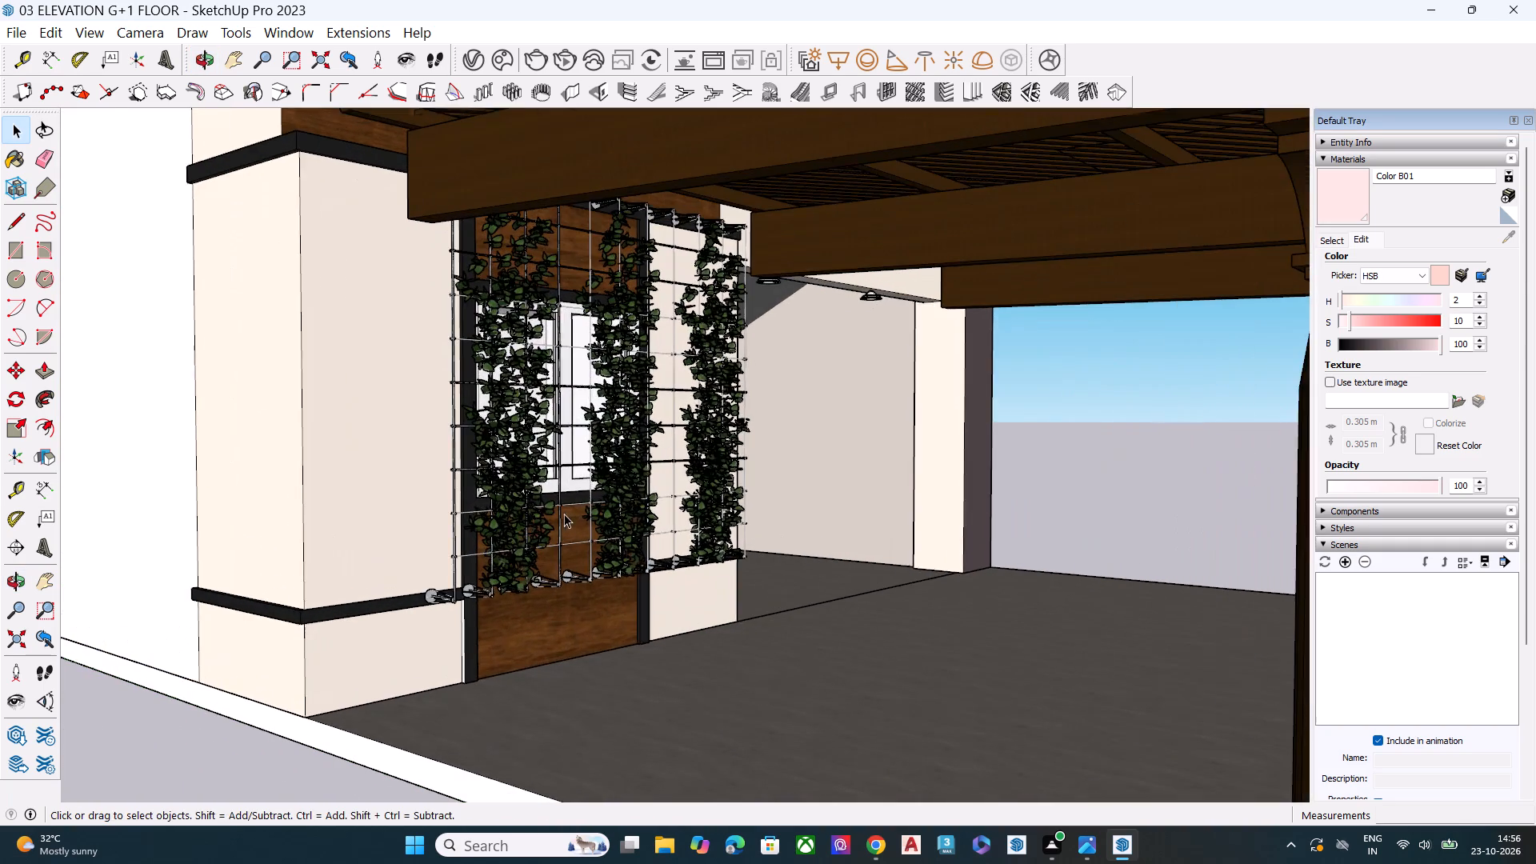
pyautogui.moveTo(572, 509); pyautogui.dragTo(626, 471, button='middle')
pyautogui.scroll(2, 600, 458)
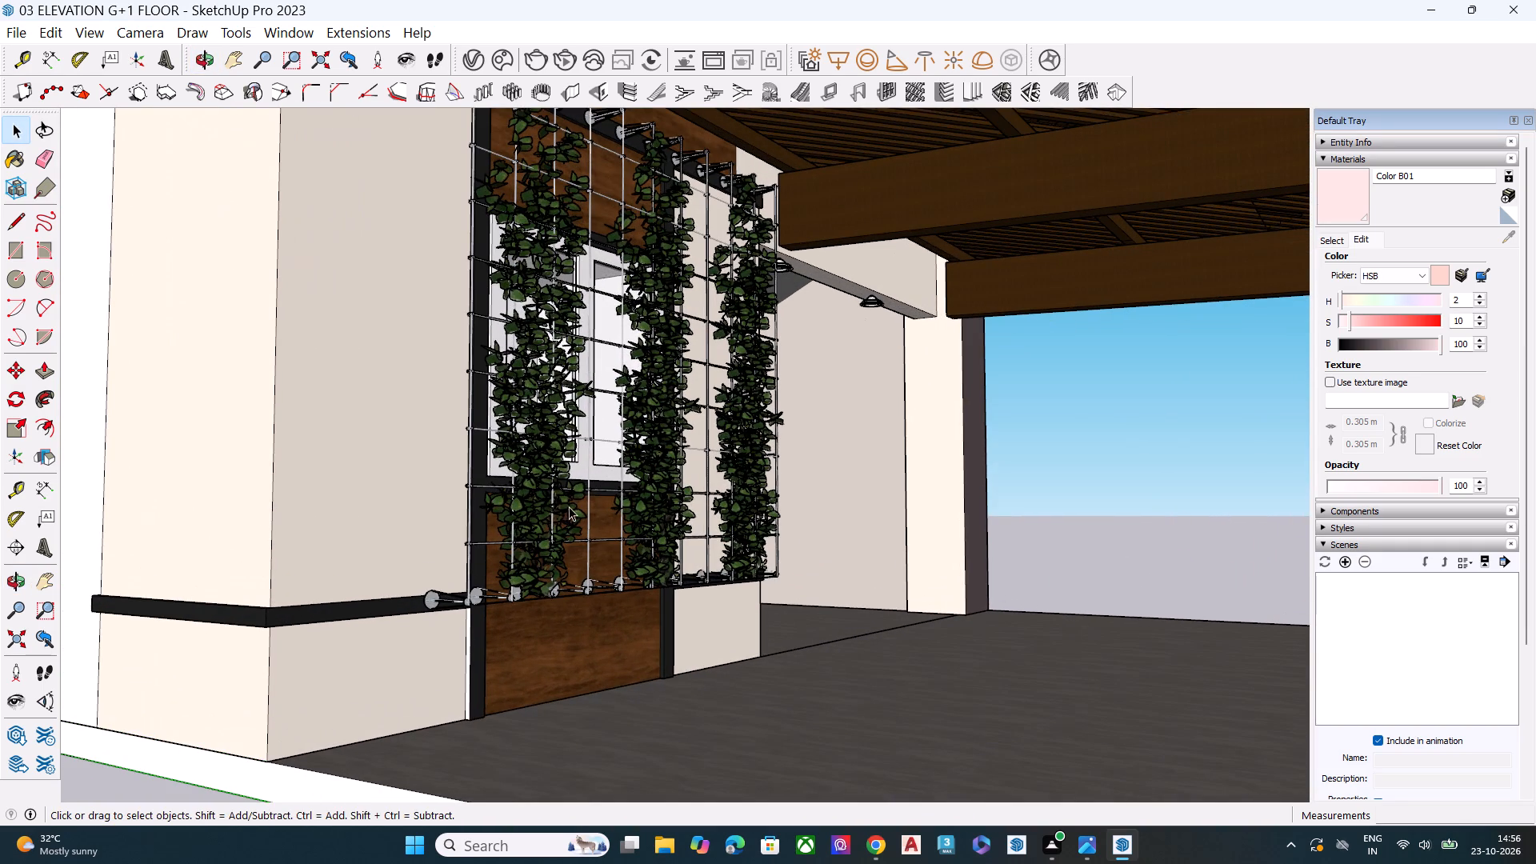
pyautogui.moveTo(576, 505); pyautogui.dragTo(540, 488, button='middle')
pyautogui.press('space')
pyautogui.click(1150, 484)
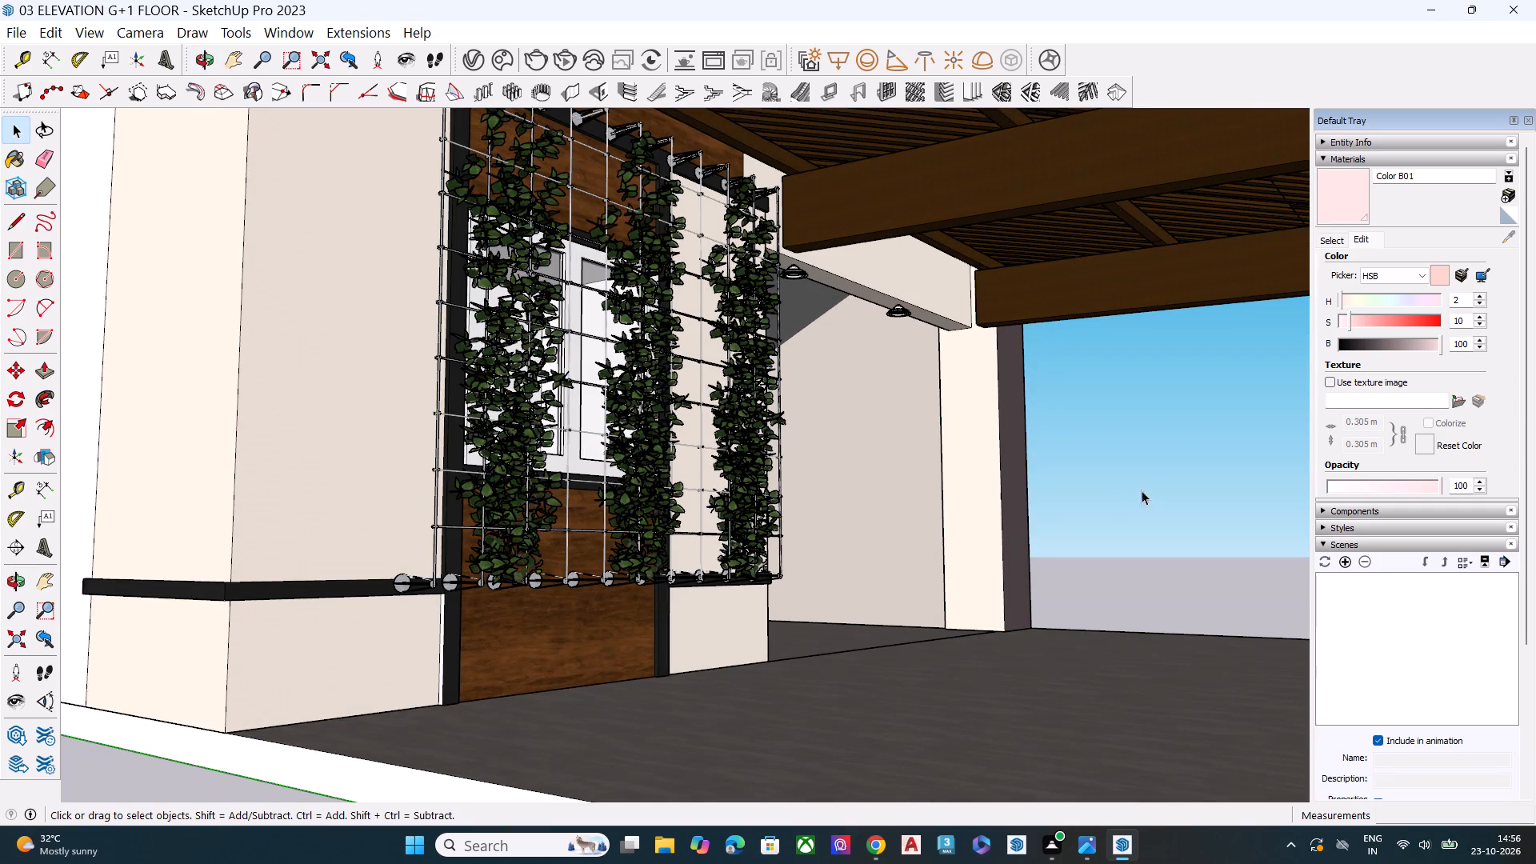
pyautogui.scroll(-7, 714, 547)
pyautogui.moveTo(902, 567); pyautogui.dragTo(635, 564, button='middle')
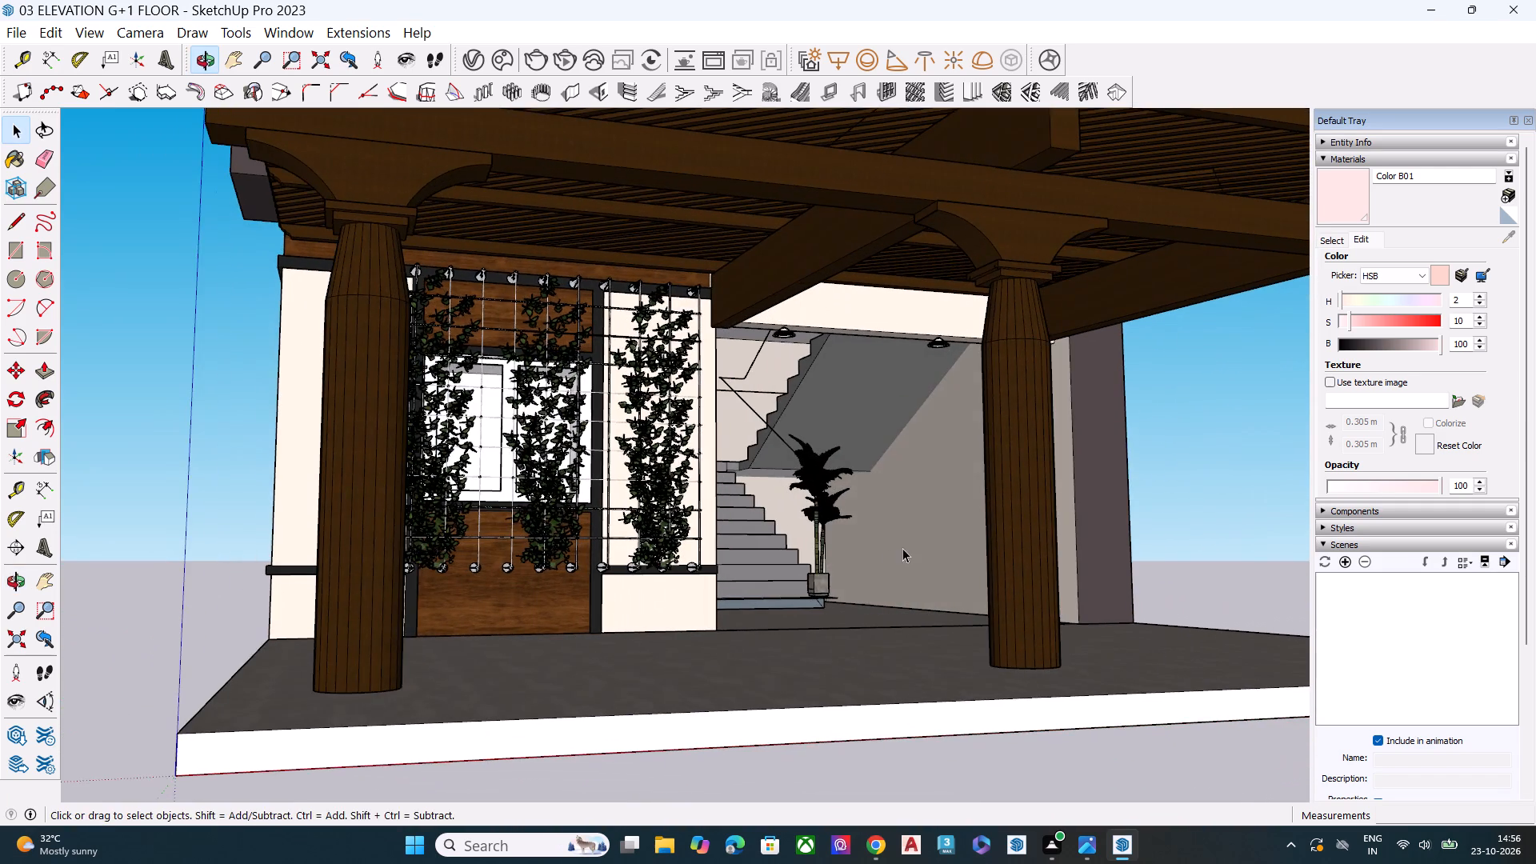
pyautogui.moveTo(894, 554); pyautogui.dragTo(765, 558, button='middle')
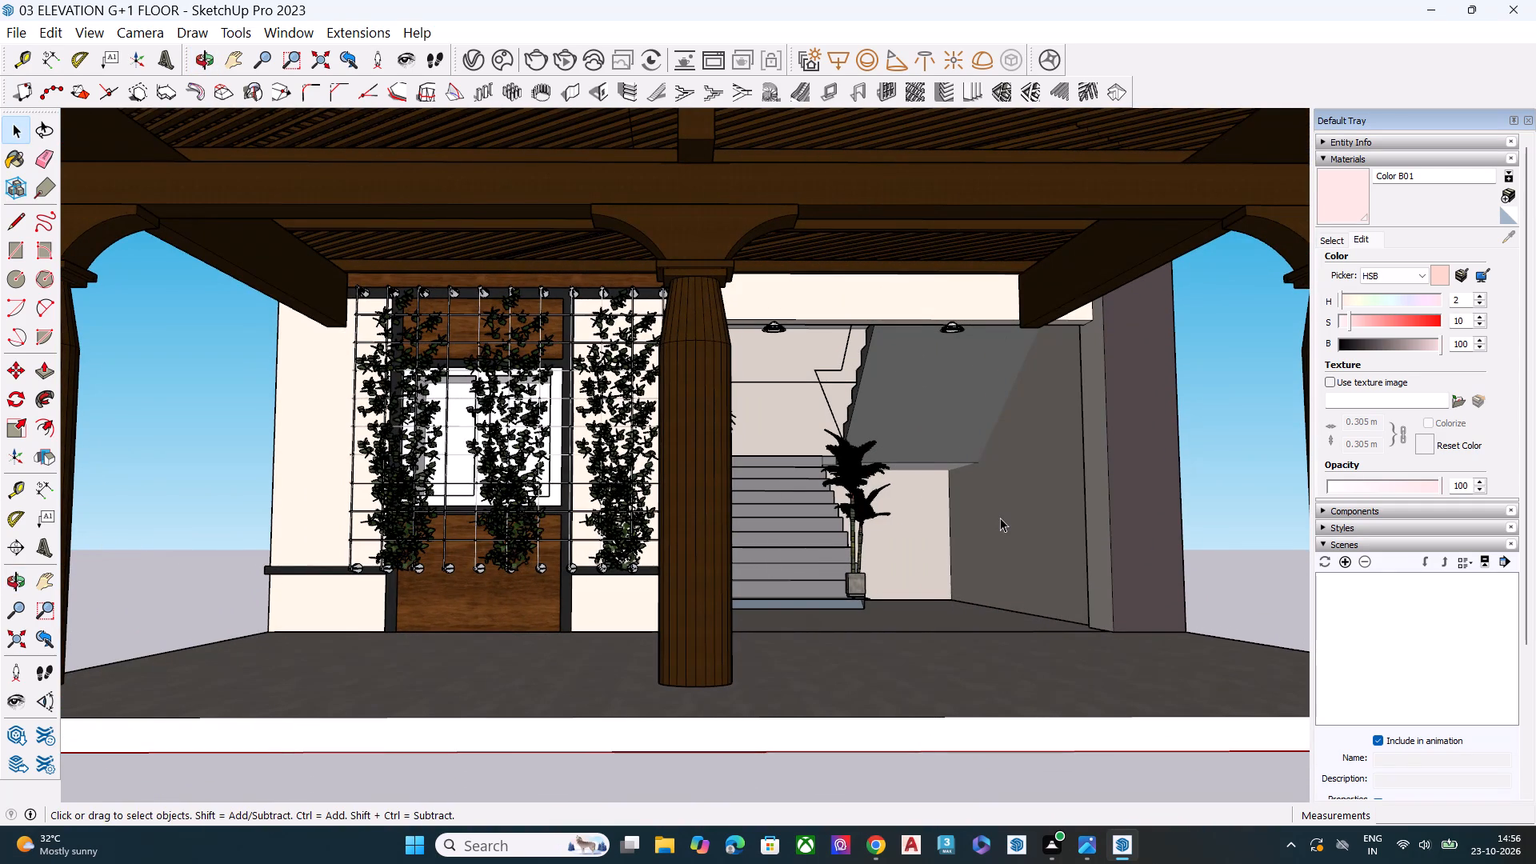
pyautogui.moveTo(1006, 519); pyautogui.dragTo(766, 552, button='middle')
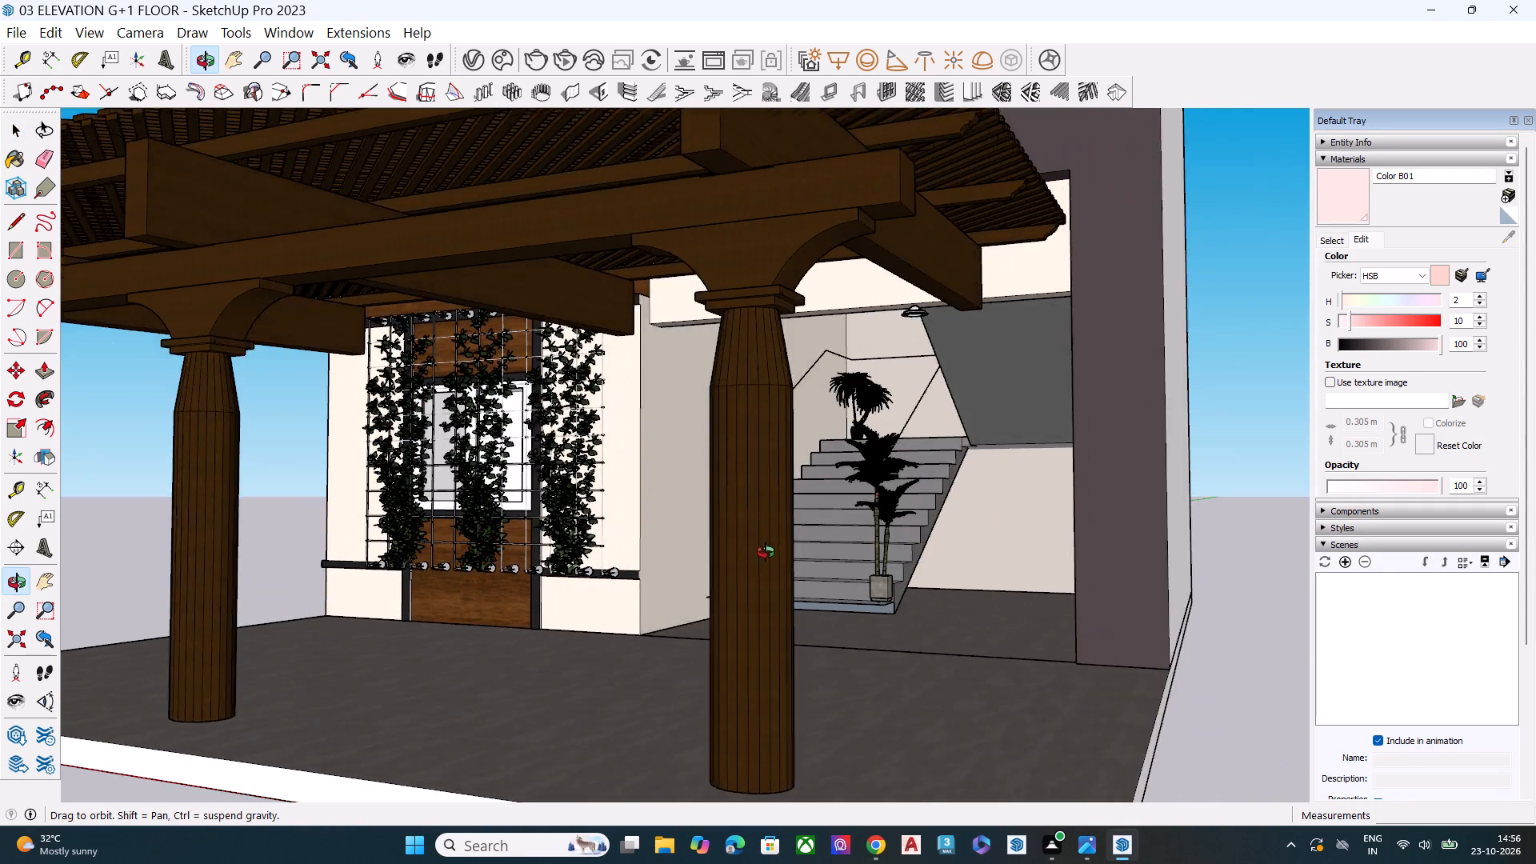
pyautogui.moveTo(766, 552); pyautogui.dragTo(723, 562, button='middle')
pyautogui.scroll(7, 803, 503)
pyautogui.scroll(-1, 793, 548)
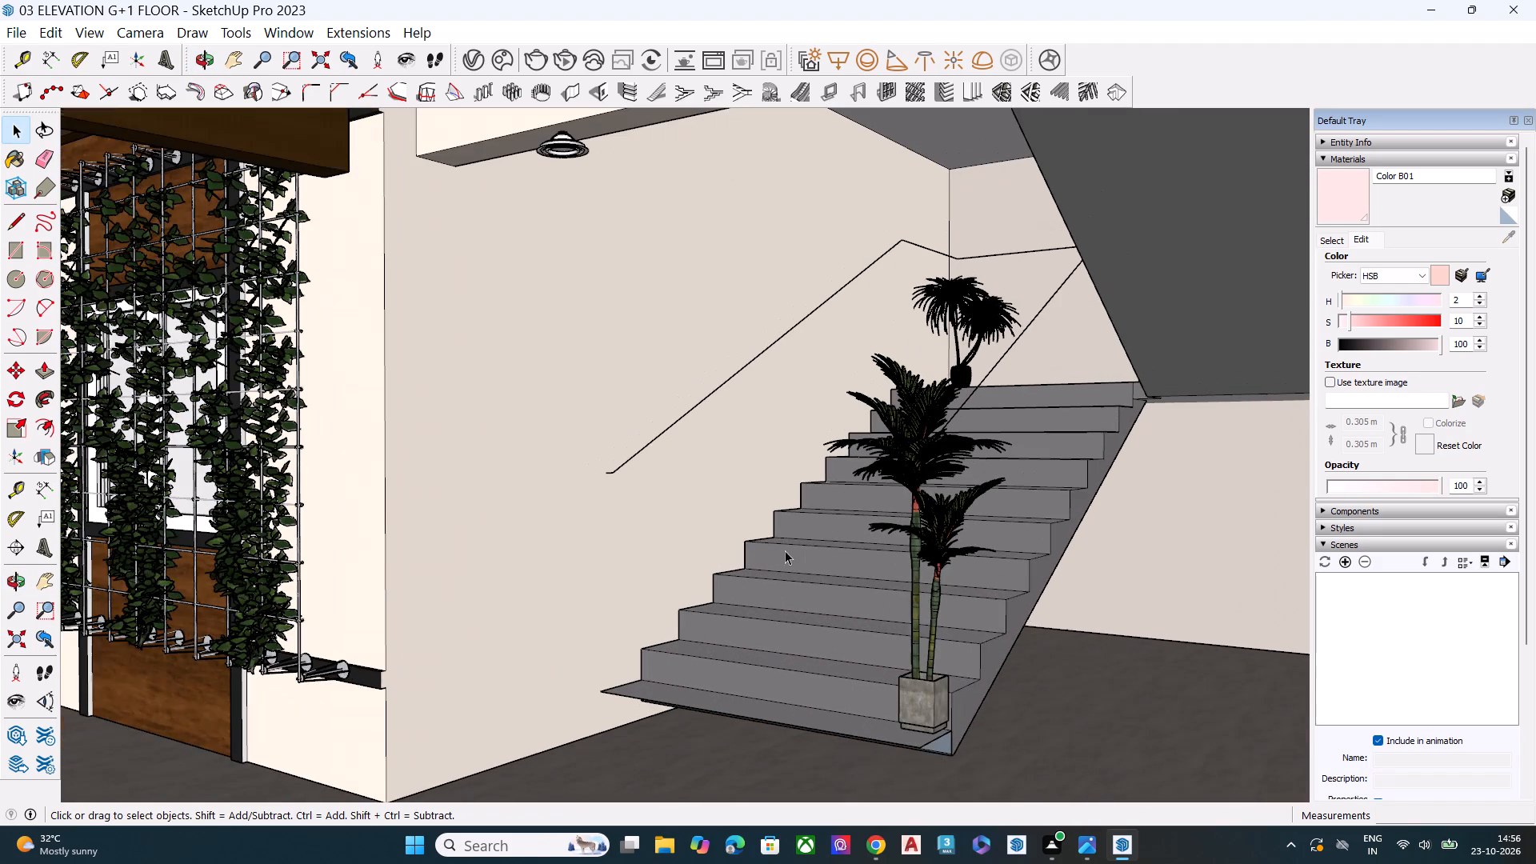
# Move the ground-floor staircase straight down about 7" so its lowest step rests on the floor, and clear the selection.
pyautogui.moveTo(741, 548); pyautogui.dragTo(727, 462, button='middle')
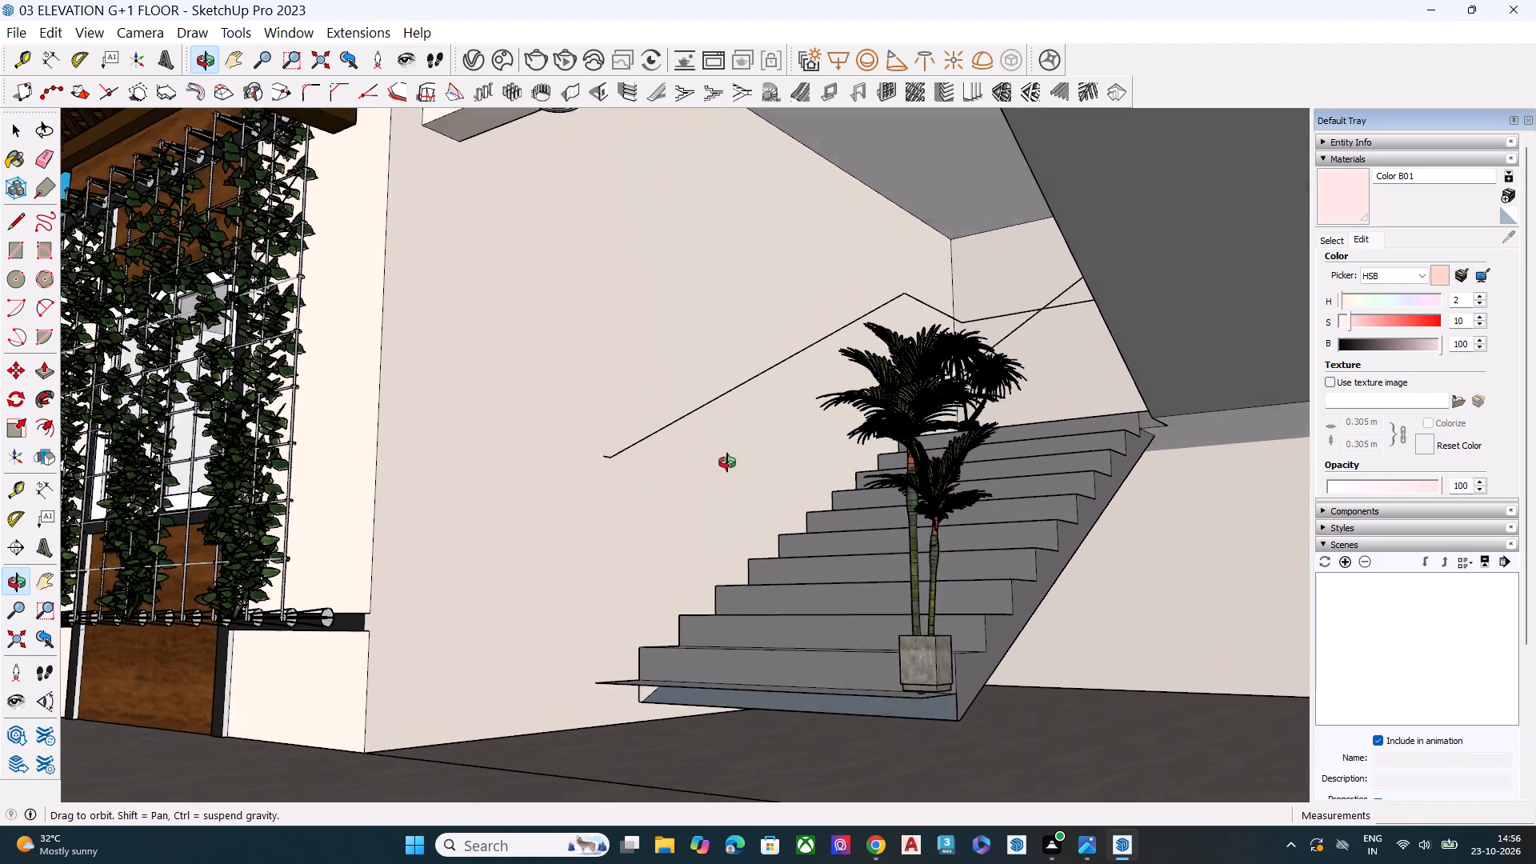
pyautogui.moveTo(727, 462); pyautogui.dragTo(722, 449, button='middle')
pyautogui.scroll(5, 865, 695)
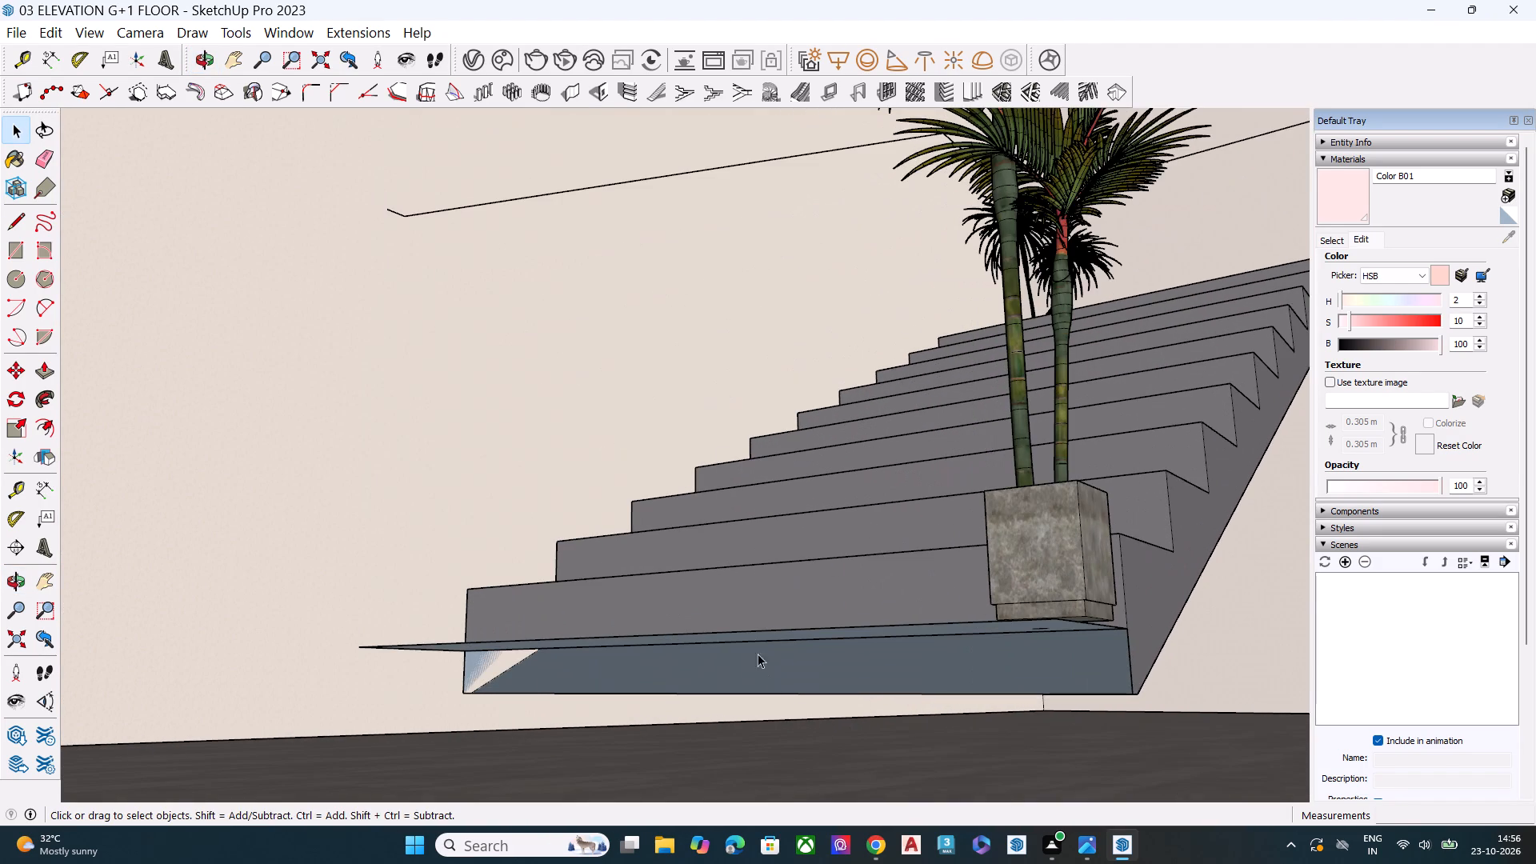
pyautogui.click(742, 610)
pyautogui.press('m')
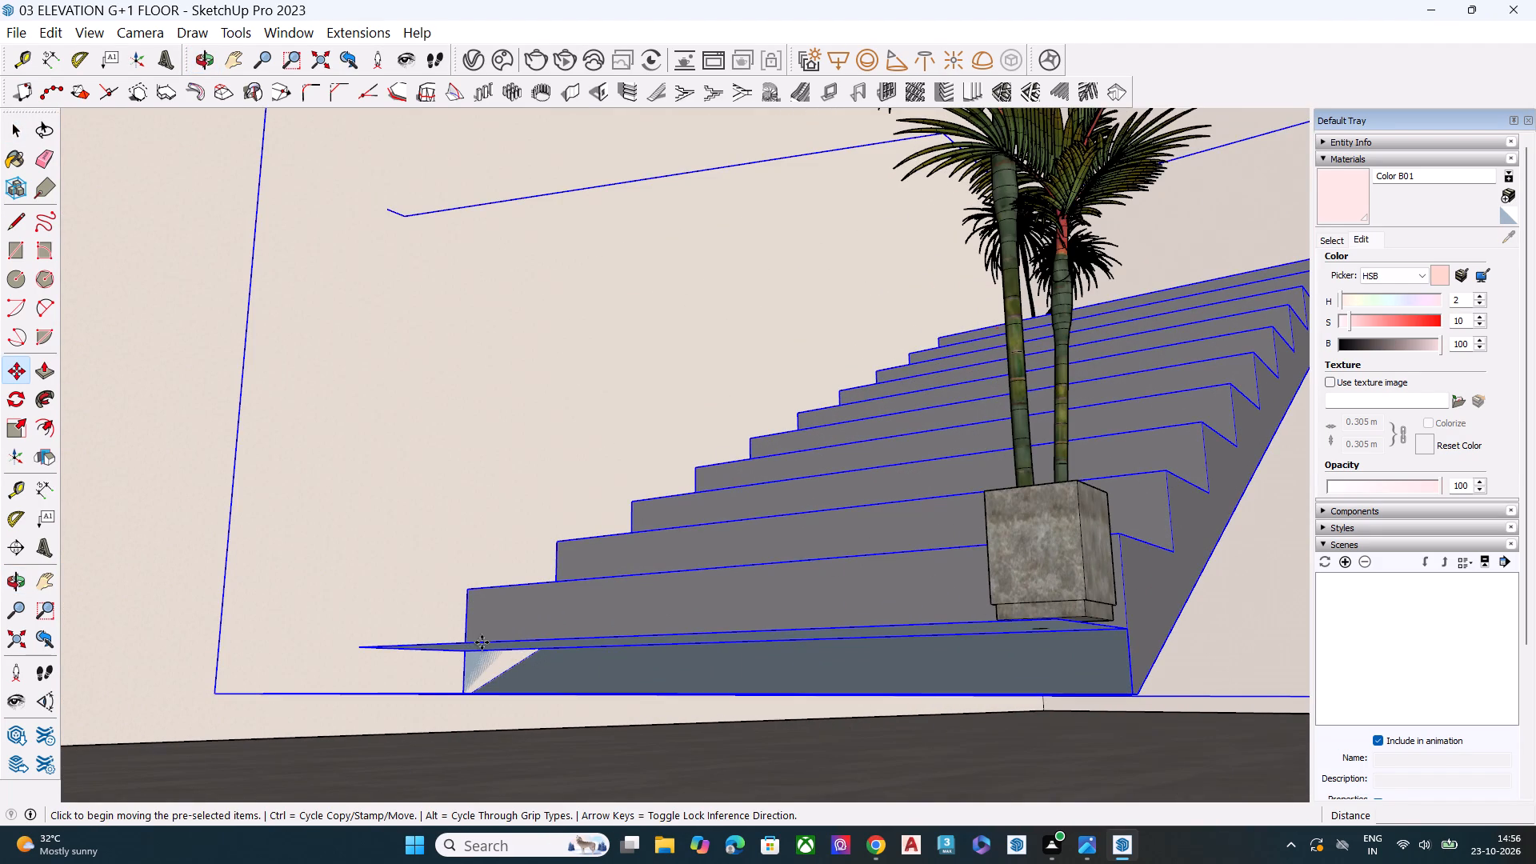
pyautogui.scroll(-7, 556, 642)
pyautogui.scroll(6, 457, 652)
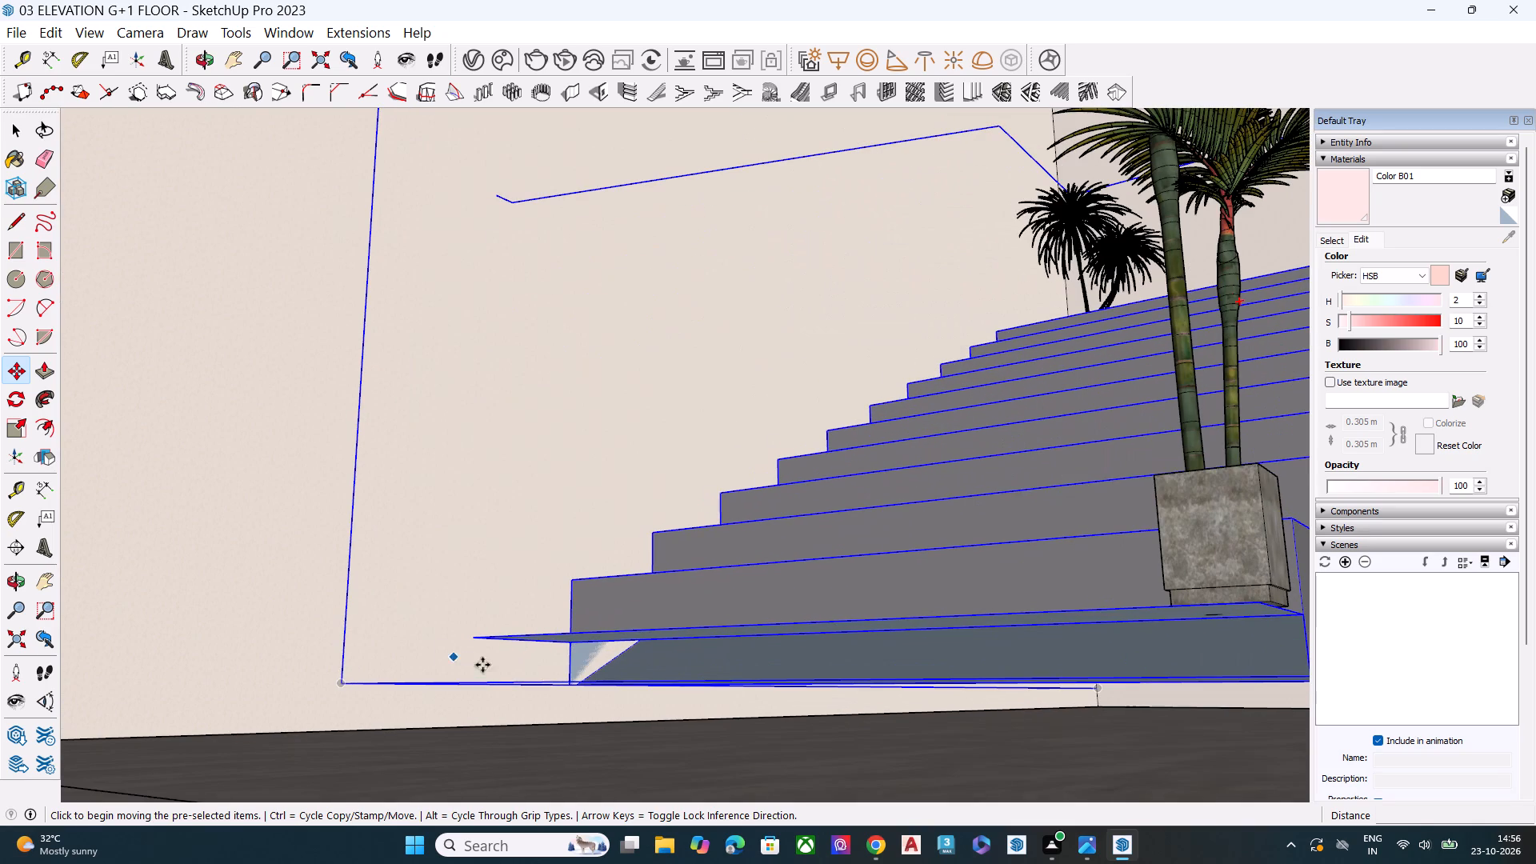
pyautogui.moveTo(563, 702); pyautogui.dragTo(577, 734, button='middle')
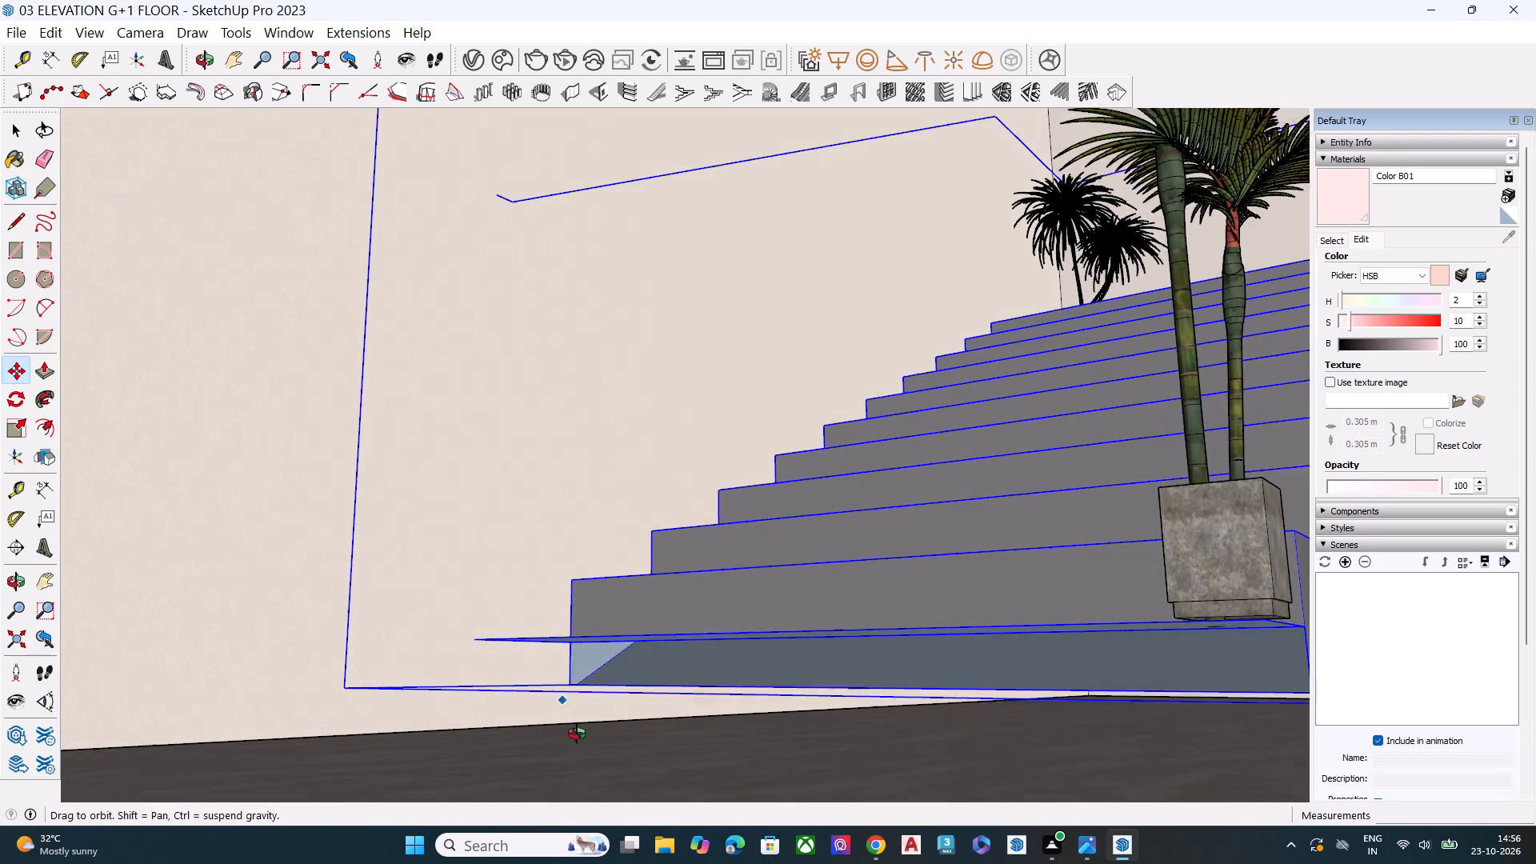
pyautogui.moveTo(577, 734); pyautogui.dragTo(647, 705, button='middle')
pyautogui.scroll(1, 582, 706)
pyautogui.scroll(-2, 582, 706)
pyautogui.scroll(2, 582, 706)
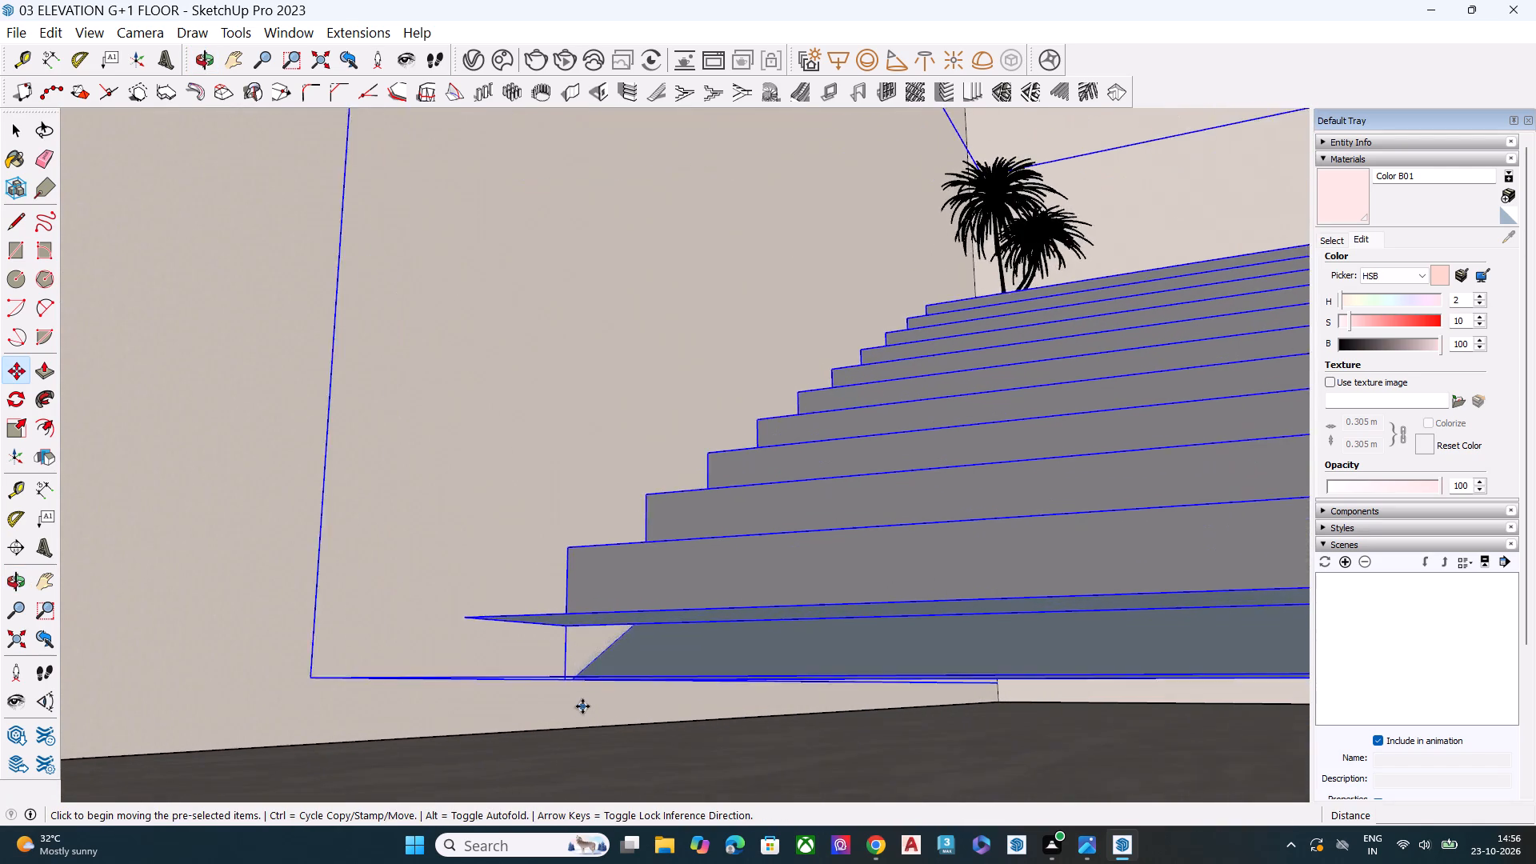
pyautogui.scroll(-1, 582, 703)
pyautogui.moveTo(582, 696); pyautogui.dragTo(581, 654, button='middle')
pyautogui.scroll(-8, 593, 666)
pyautogui.scroll(-2, 670, 669)
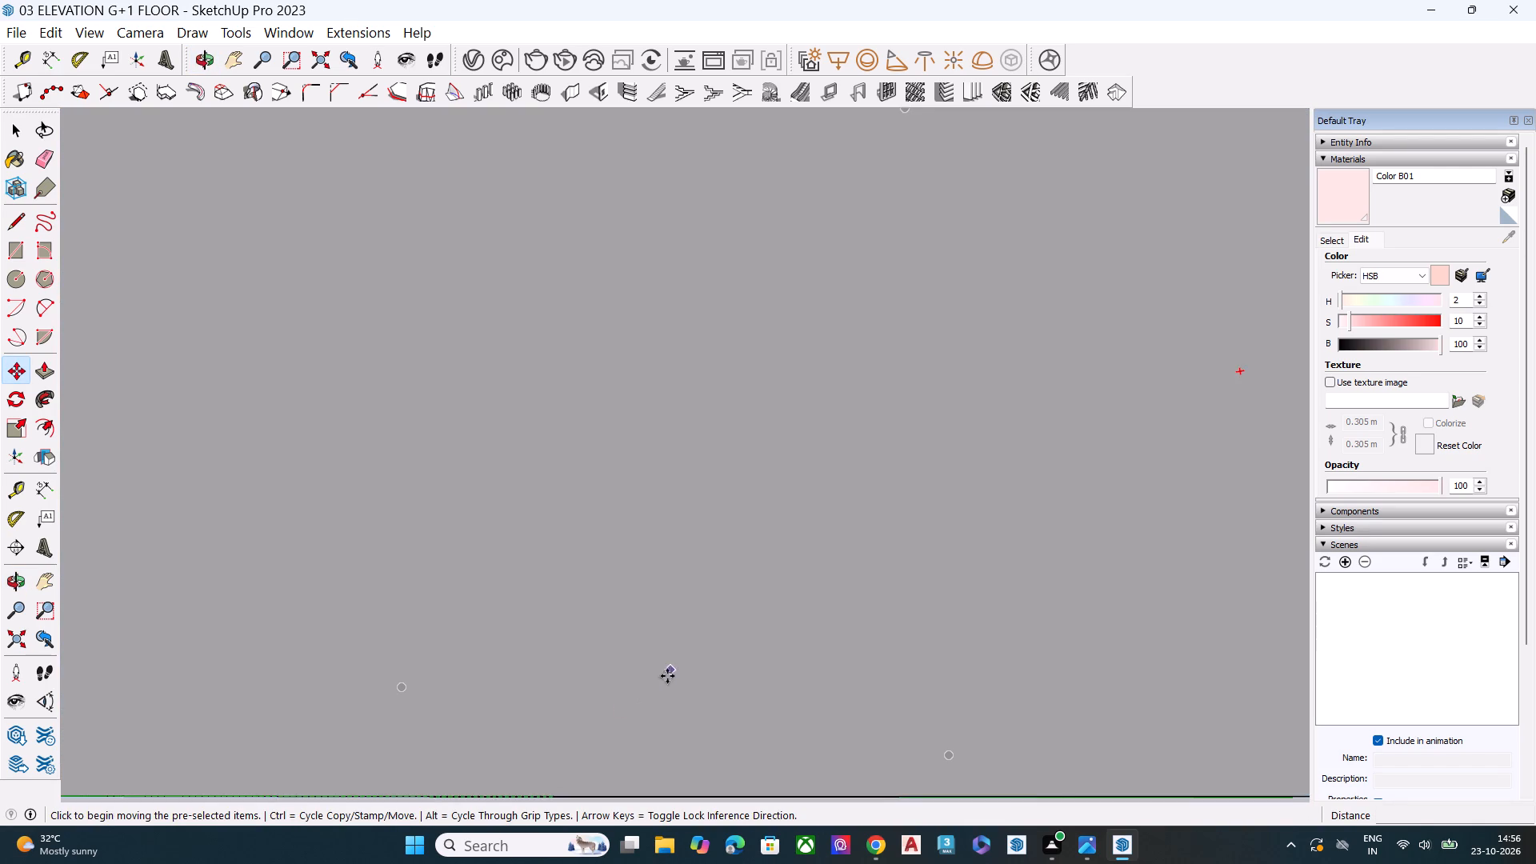
pyautogui.scroll(-6, 667, 676)
pyautogui.click(19, 641)
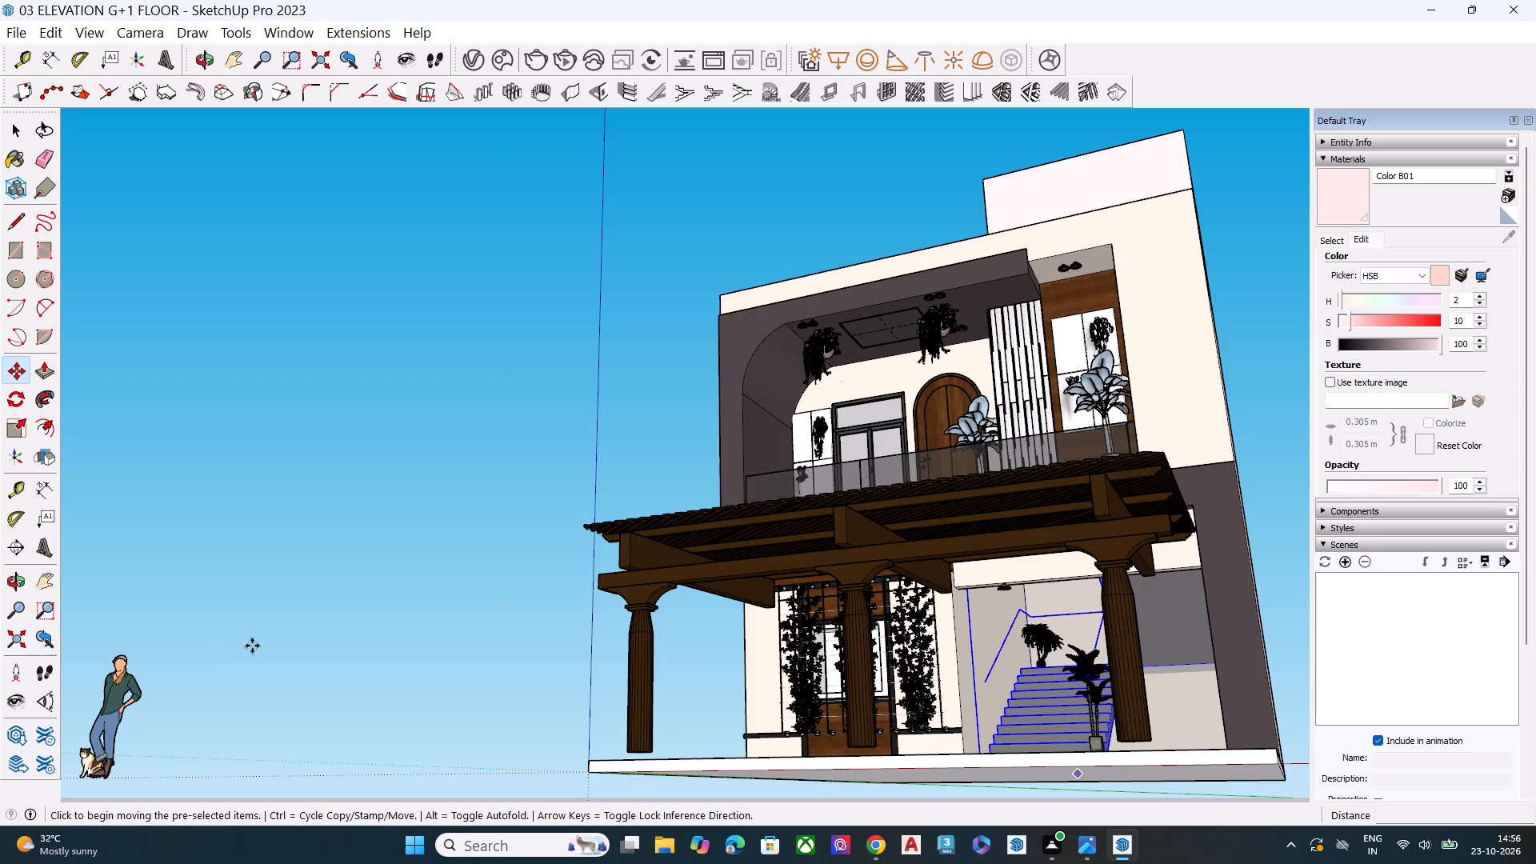
pyautogui.moveTo(1106, 748); pyautogui.dragTo(950, 804, button='middle')
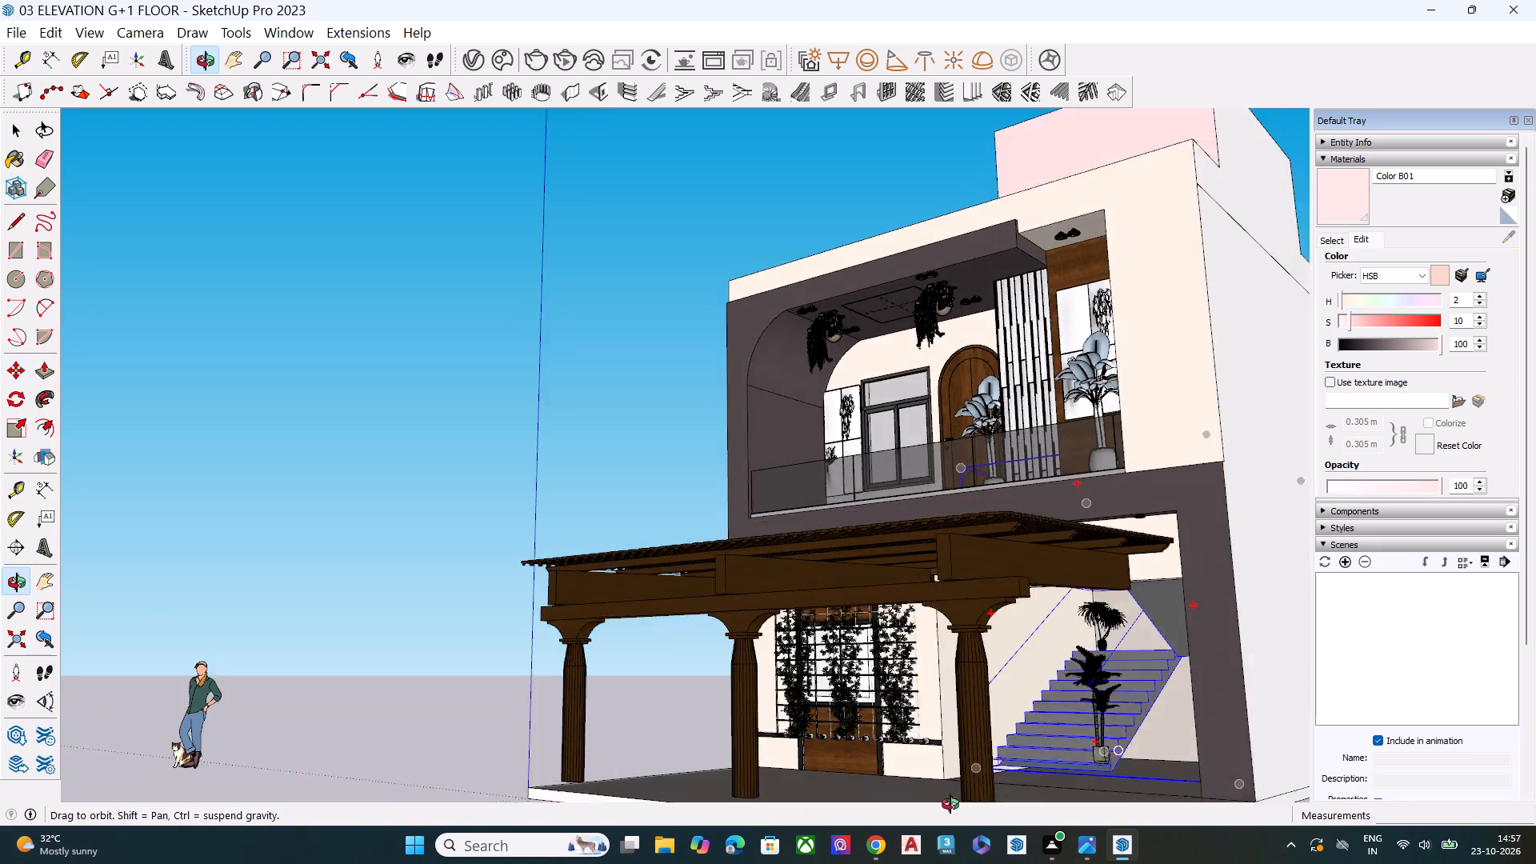
pyautogui.moveTo(950, 804); pyautogui.dragTo(937, 808, button='middle')
pyautogui.scroll(4, 1036, 794)
pyautogui.scroll(-9, 962, 602)
pyautogui.scroll(2, 1036, 761)
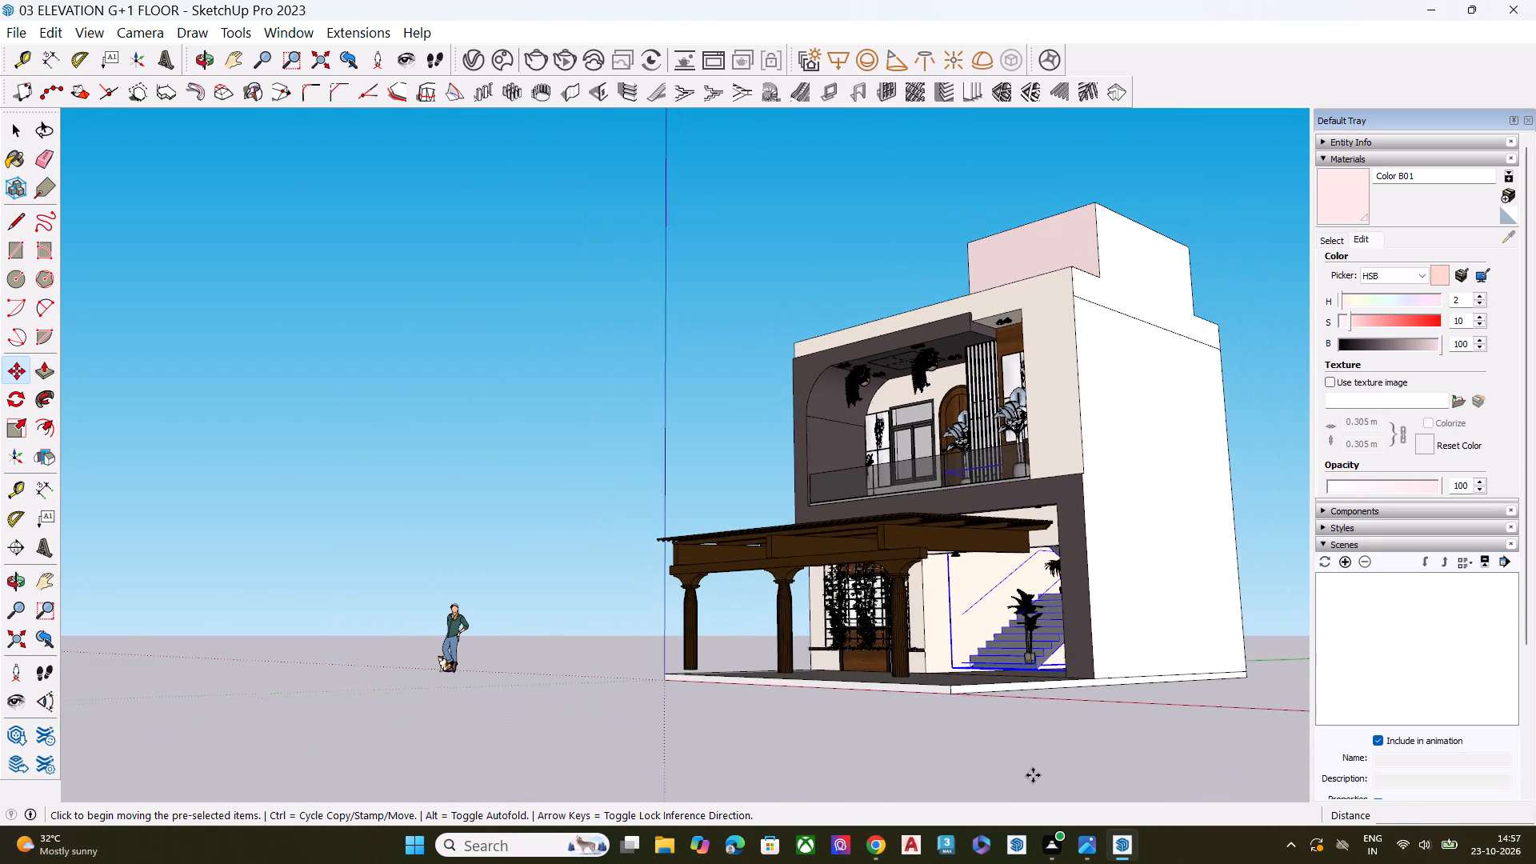
pyautogui.scroll(2, 1033, 775)
pyautogui.moveTo(1021, 697); pyautogui.dragTo(1000, 746, button='middle')
pyautogui.scroll(4, 1012, 647)
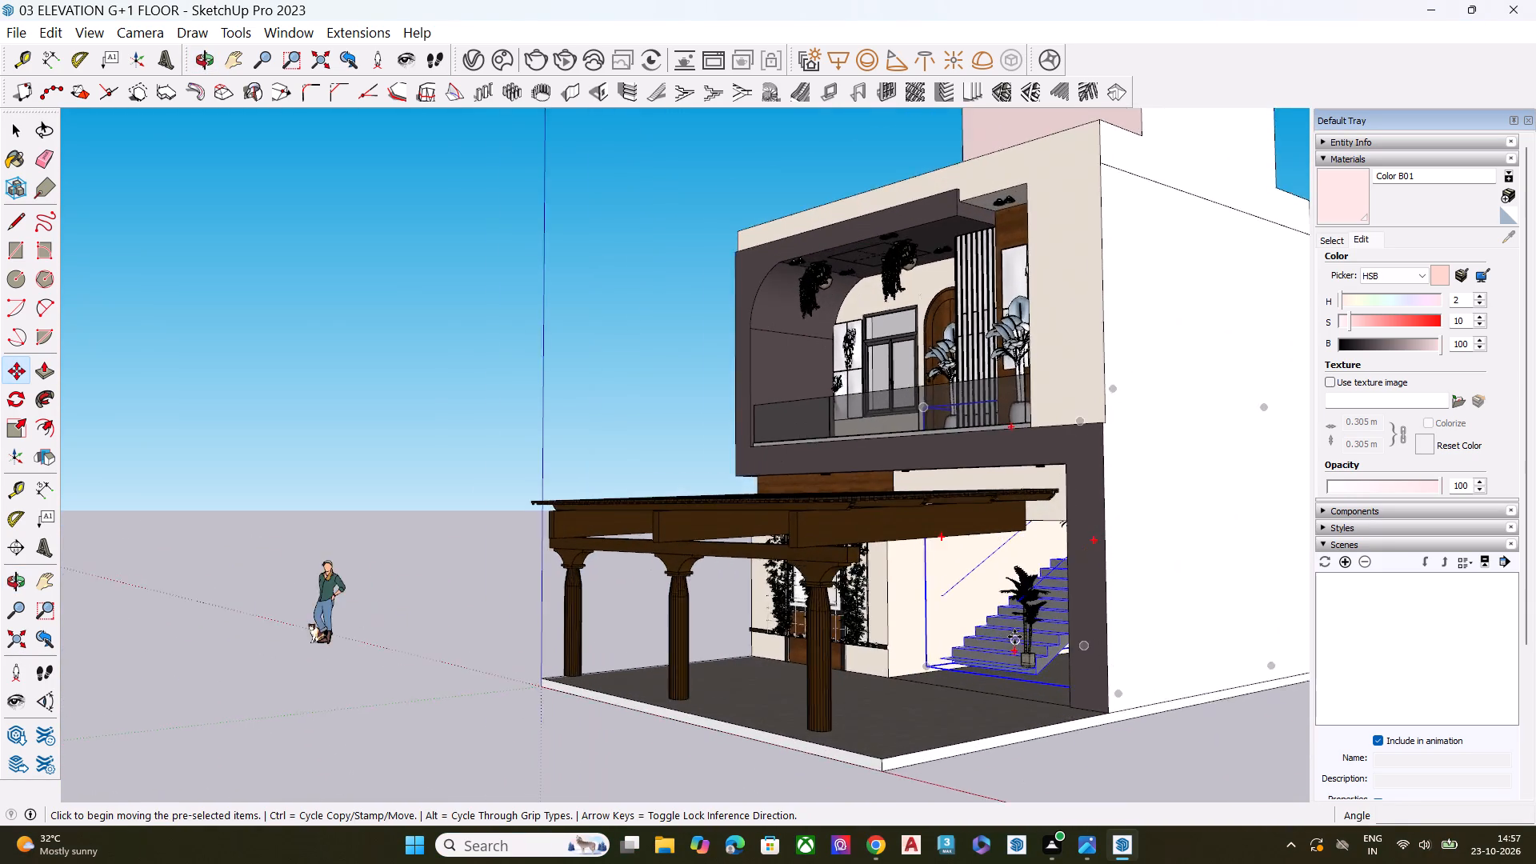
pyautogui.scroll(4, 1014, 637)
pyautogui.moveTo(899, 718); pyautogui.dragTo(895, 710, button='middle')
pyautogui.scroll(5, 895, 710)
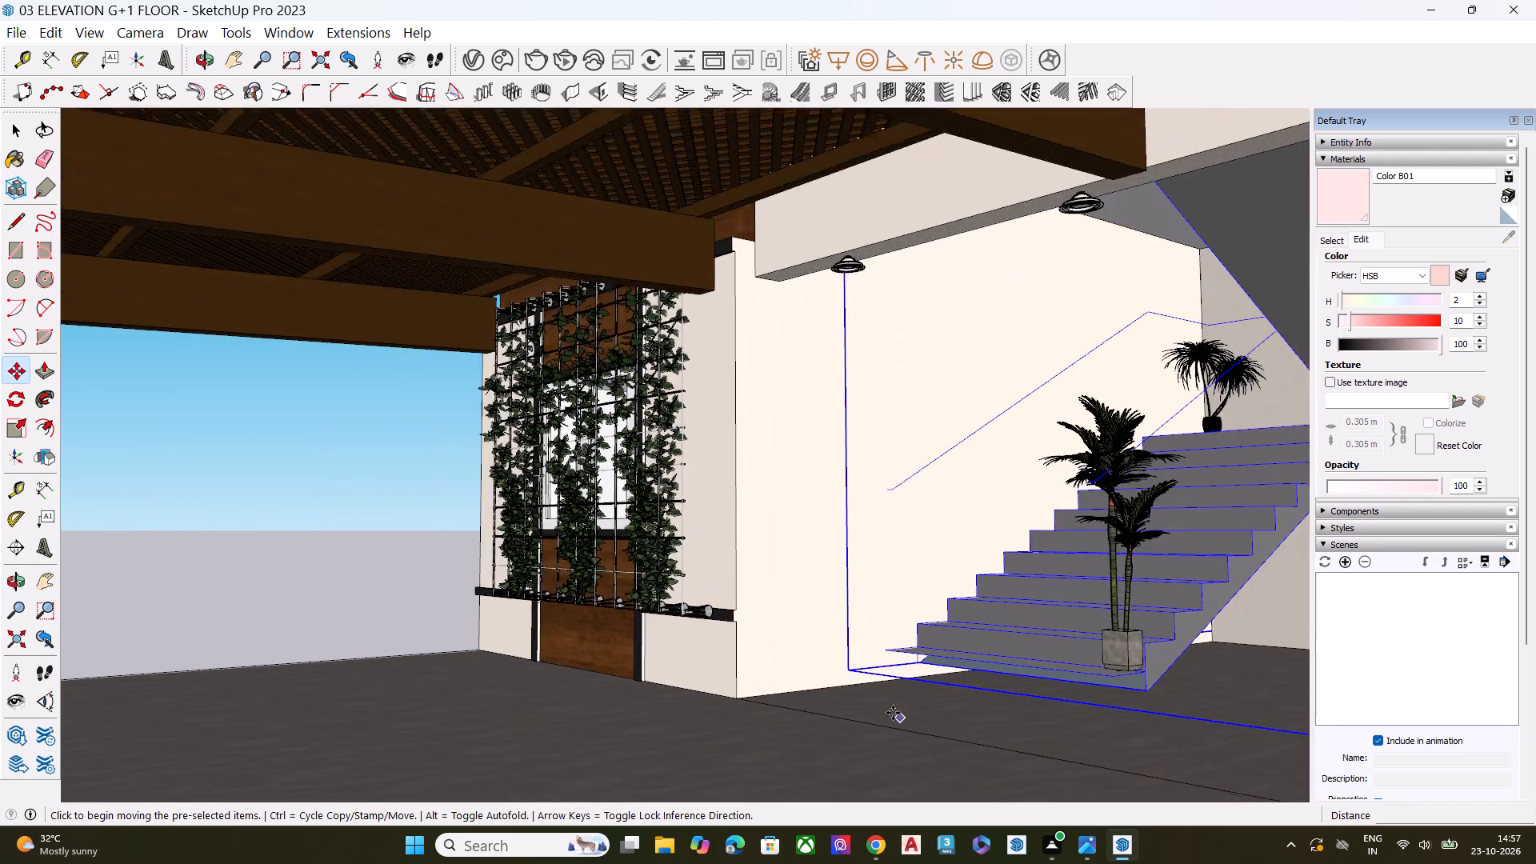
pyautogui.scroll(2, 893, 713)
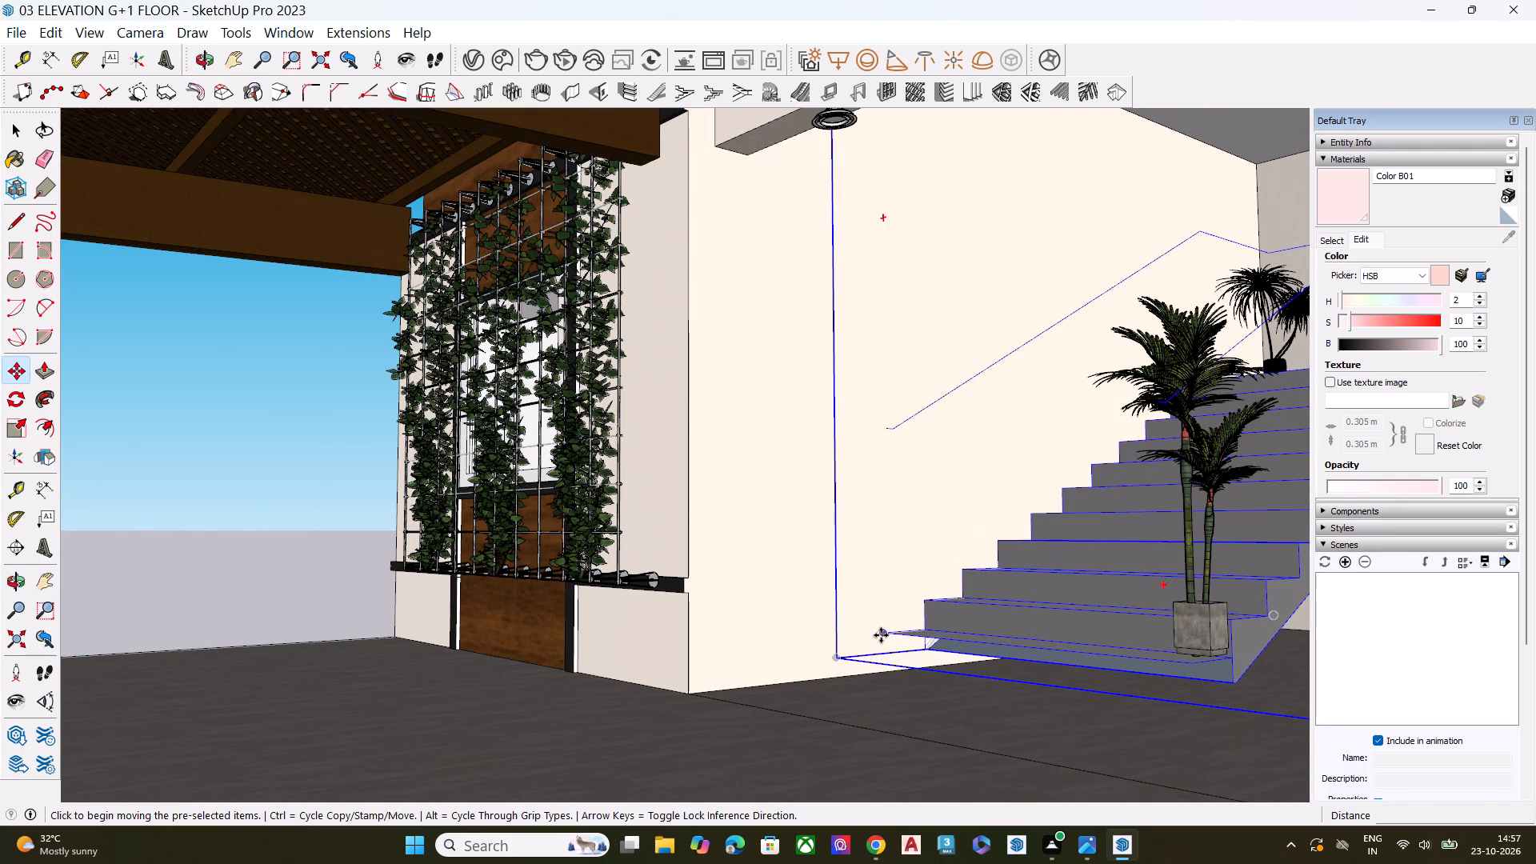
pyautogui.click(885, 633)
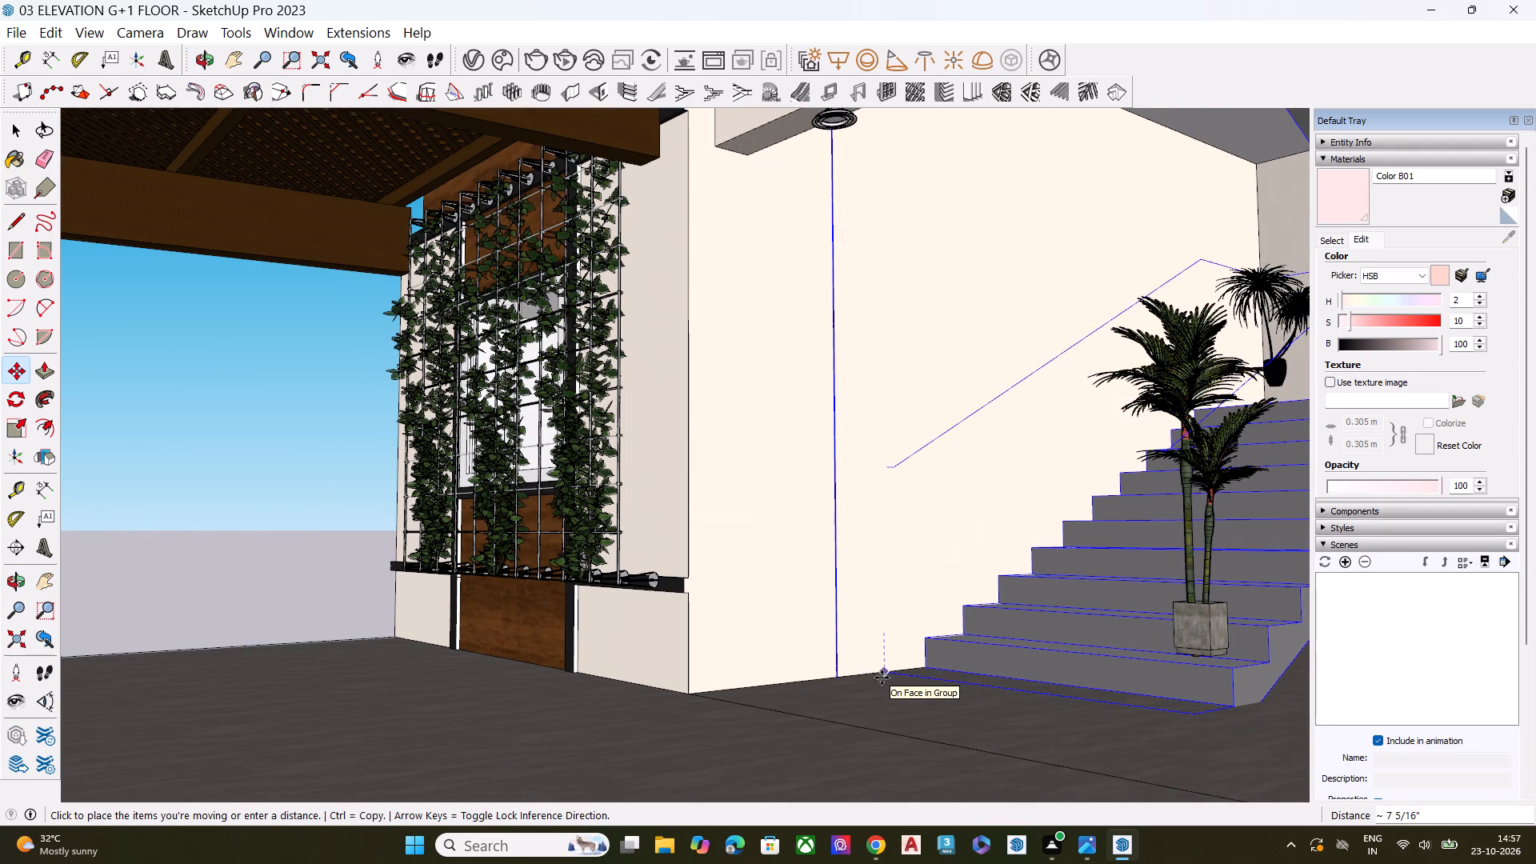
pyautogui.click(882, 678)
pyautogui.press('space')
pyautogui.scroll(-3, 844, 609)
pyautogui.scroll(2, 843, 609)
pyautogui.scroll(-6, 842, 610)
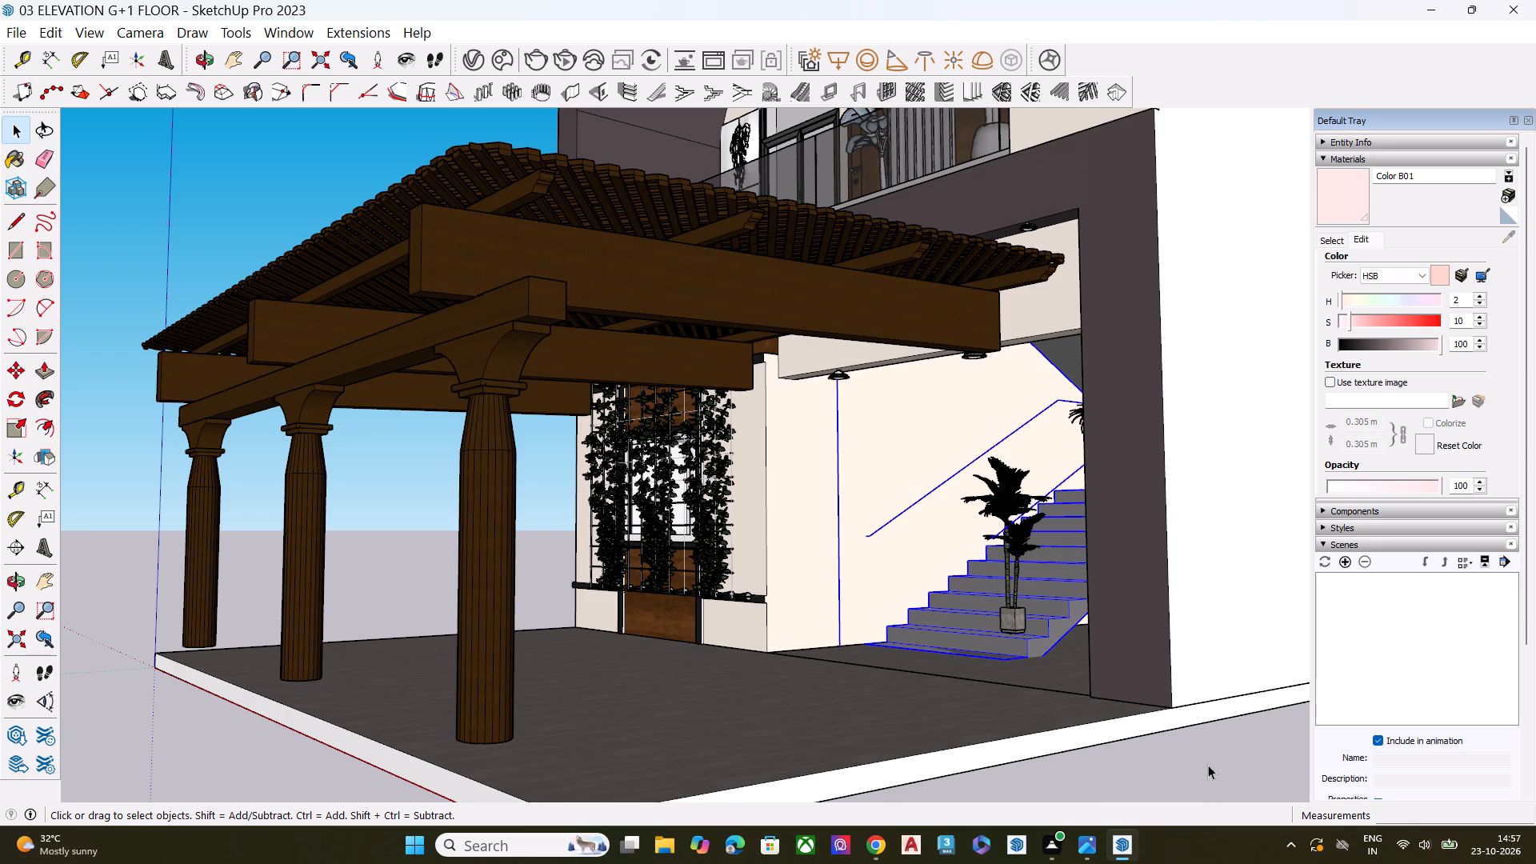
pyautogui.click(1210, 759)
# Move the potted palm beside the ground-floor staircase straight down about 9" so its planter rests on the floor.
pyautogui.scroll(-8, 943, 690)
pyautogui.moveTo(951, 730); pyautogui.dragTo(1167, 739, button='middle')
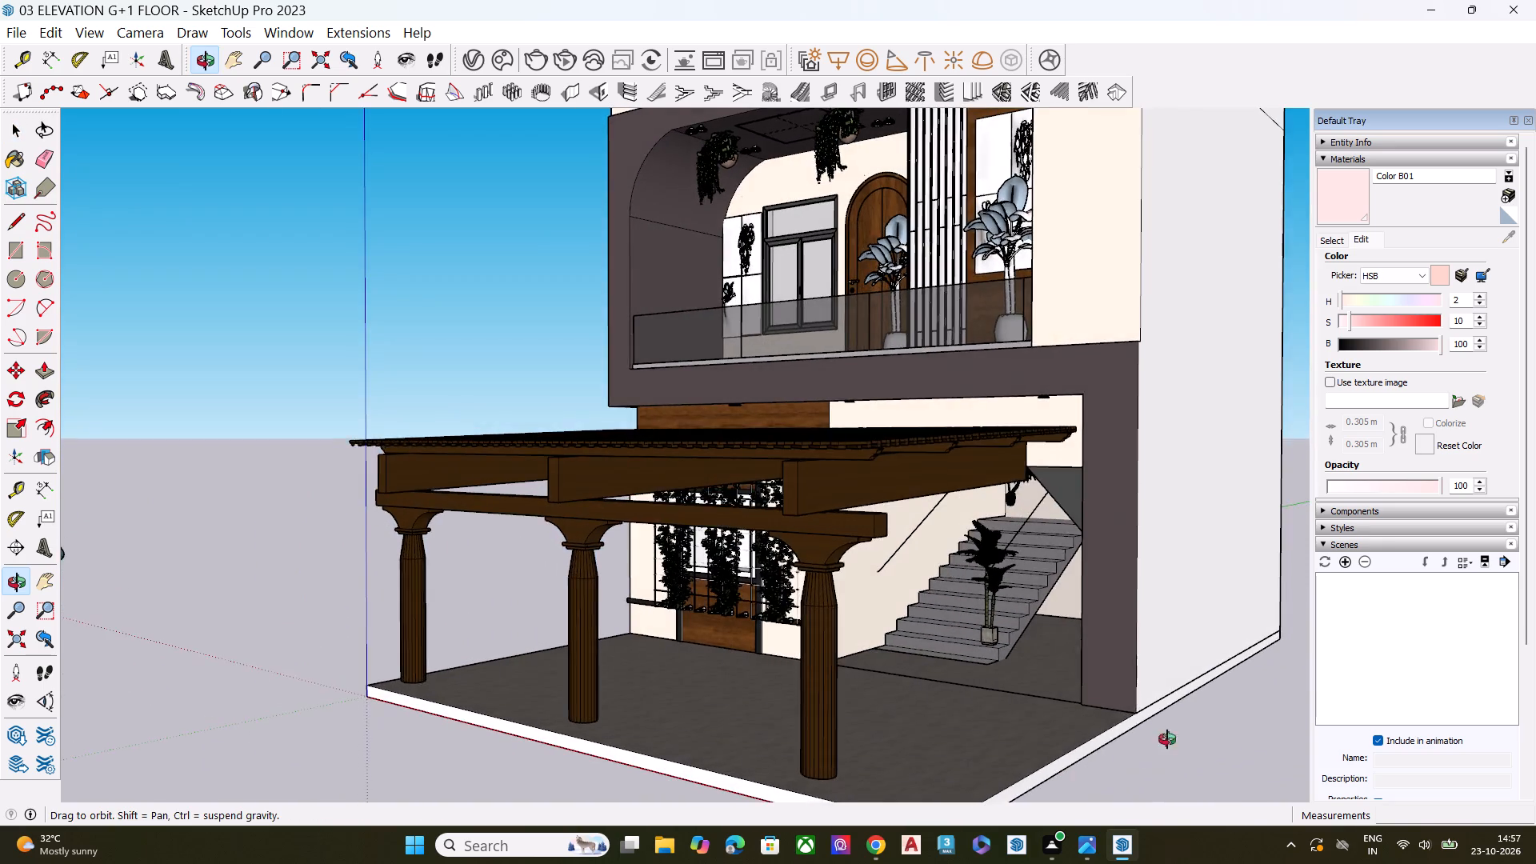
pyautogui.moveTo(1167, 739); pyautogui.dragTo(1225, 700, button='middle')
pyautogui.moveTo(1017, 706); pyautogui.dragTo(1013, 762, button='middle')
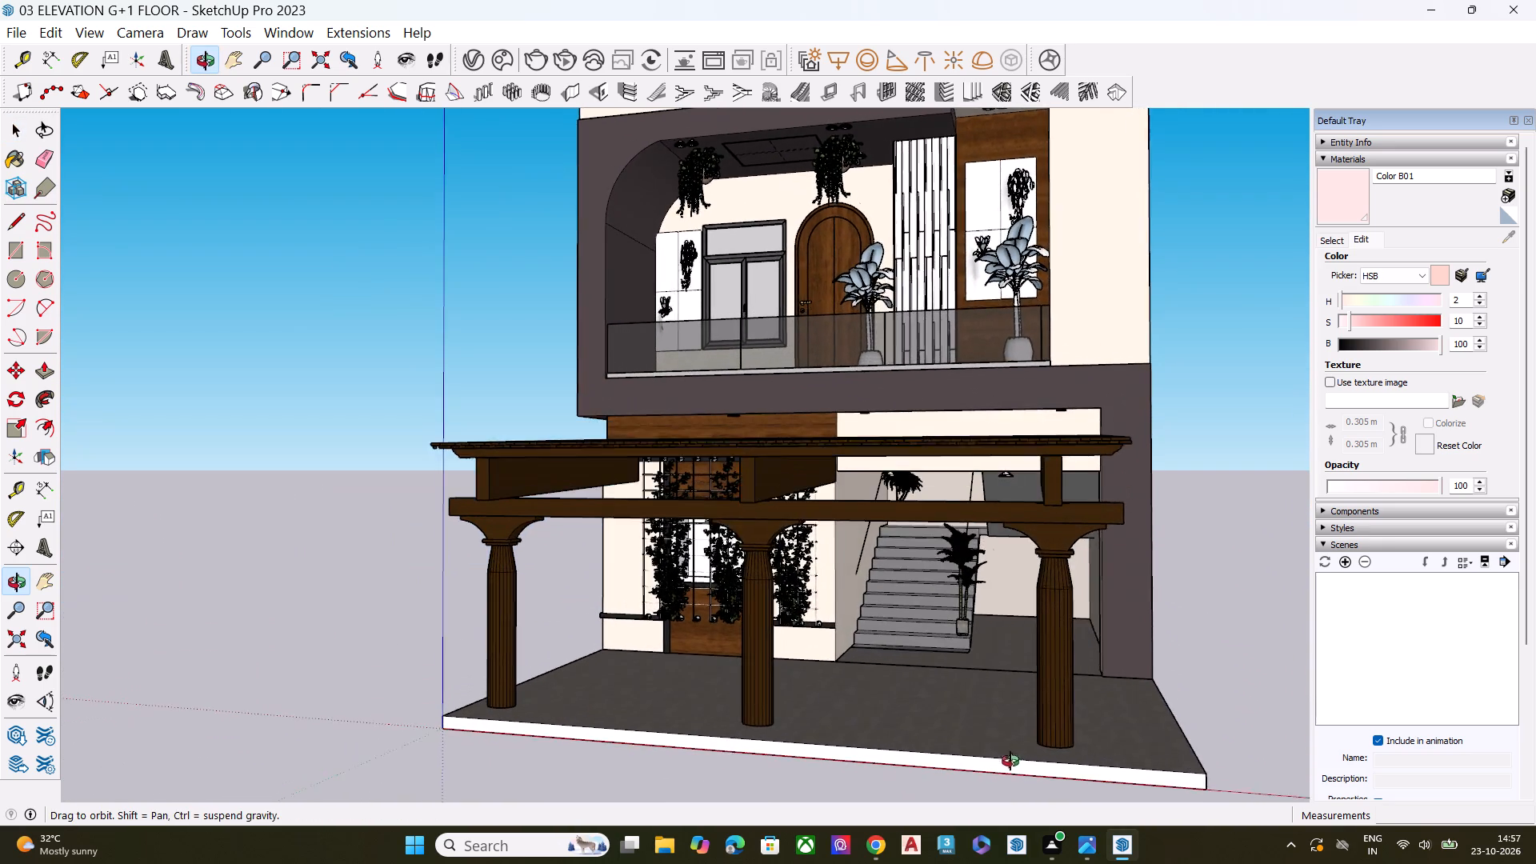
pyautogui.scroll(12, 1005, 742)
pyautogui.scroll(8, 911, 636)
pyautogui.scroll(-2, 904, 649)
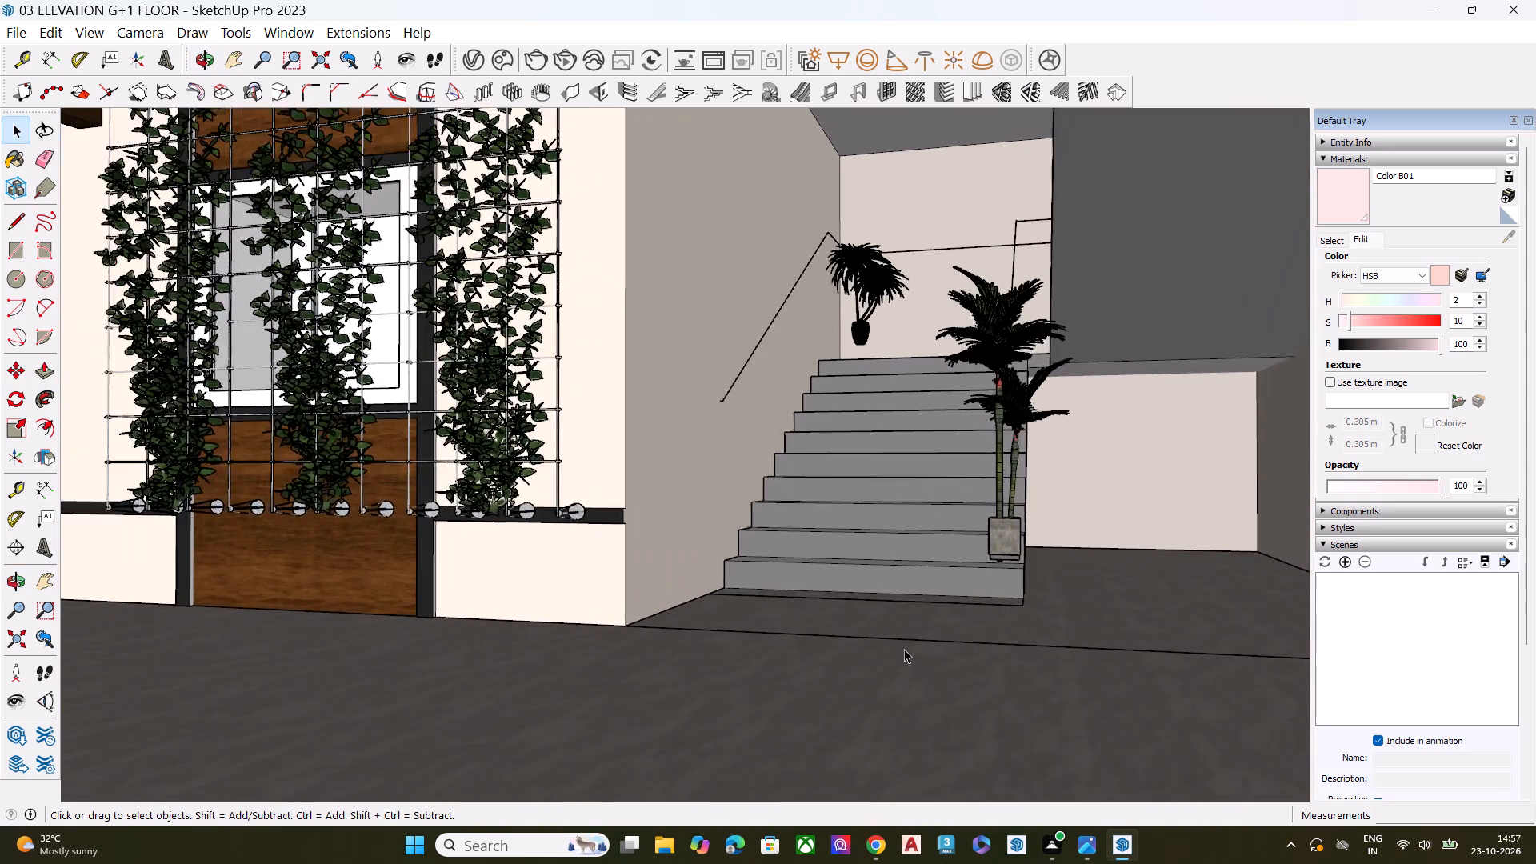
pyautogui.scroll(-1, 904, 649)
pyautogui.moveTo(965, 626); pyautogui.dragTo(741, 666, button='middle')
pyautogui.scroll(1, 973, 603)
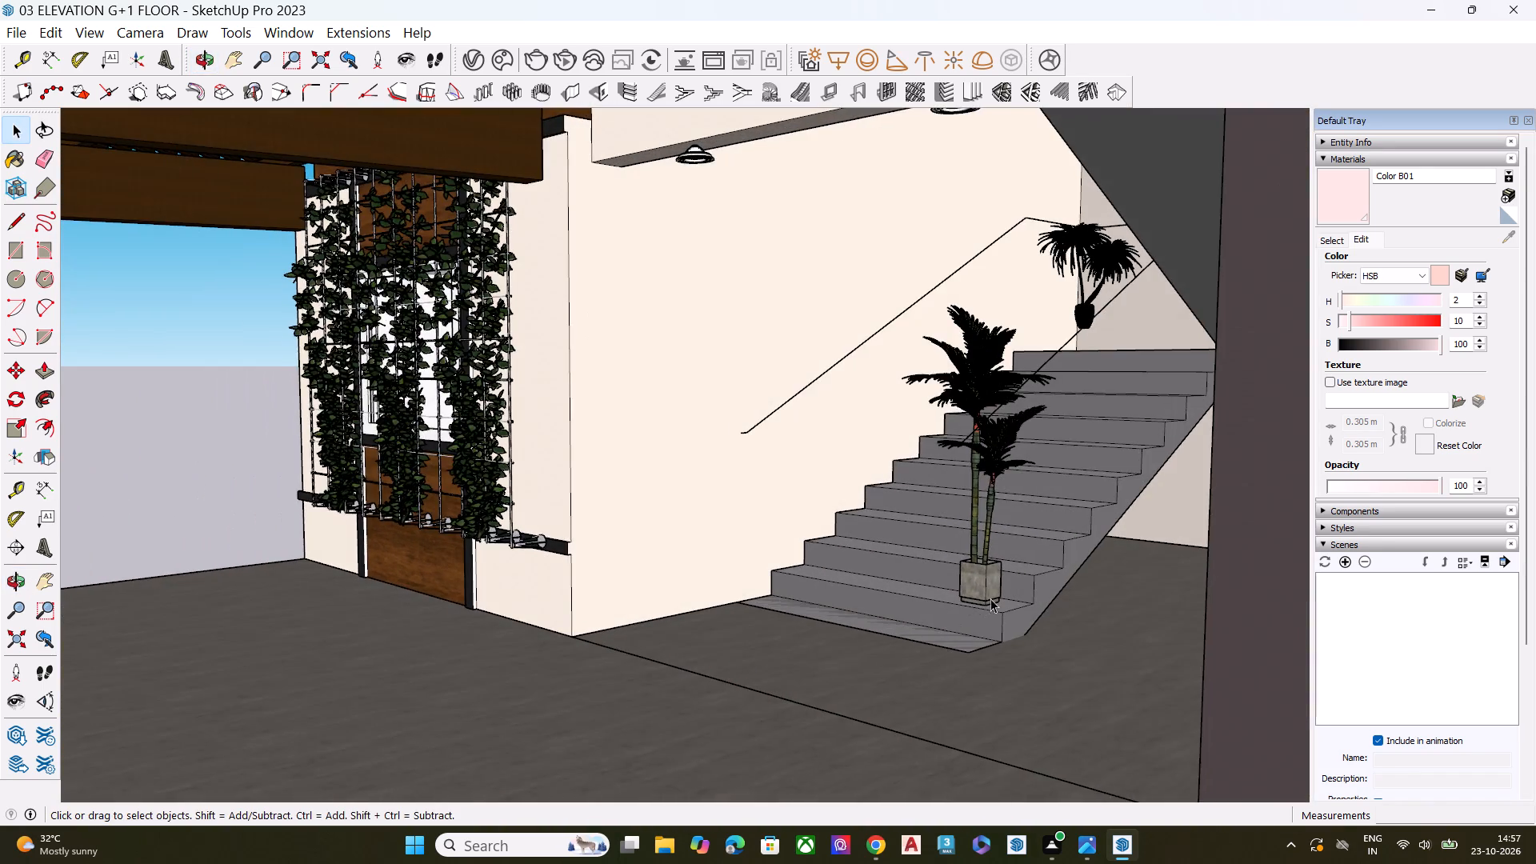
pyautogui.scroll(4, 990, 598)
pyautogui.click(970, 594)
pyautogui.scroll(6, 1002, 598)
pyautogui.press('m')
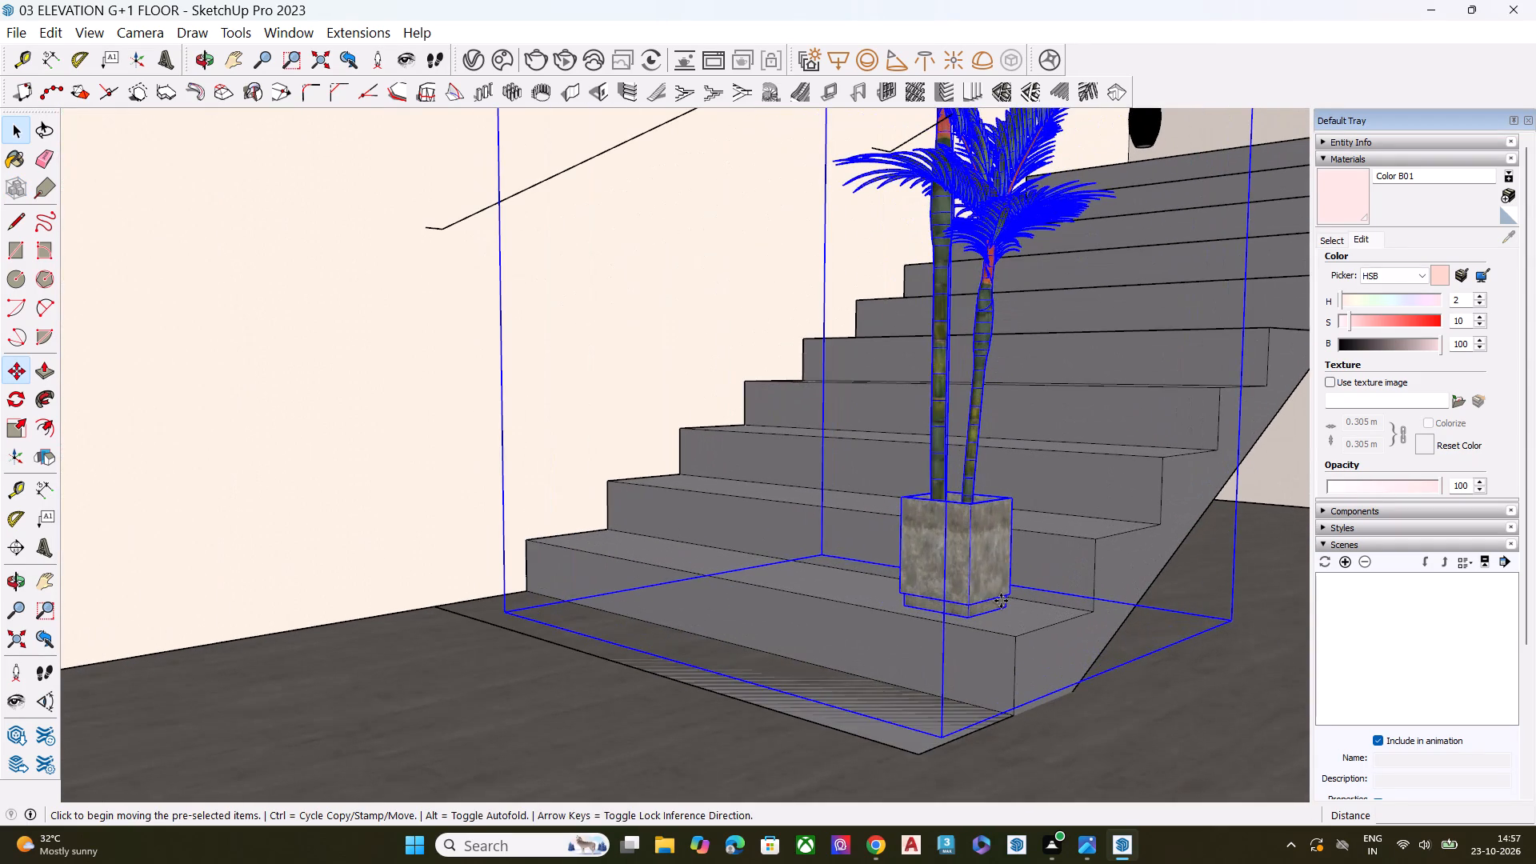
pyautogui.click(1010, 607)
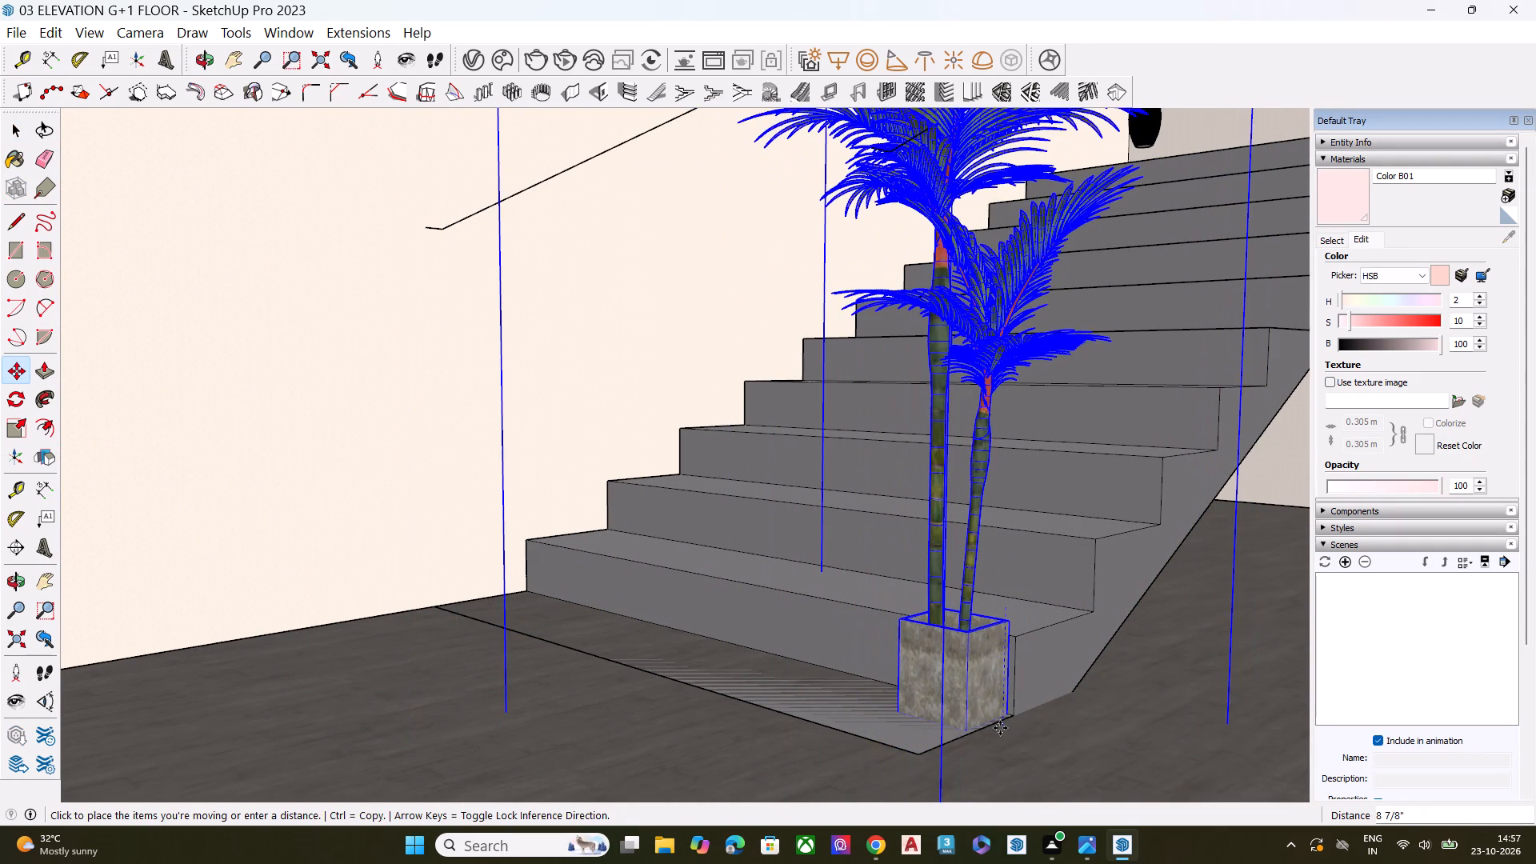
pyautogui.click(994, 719)
pyautogui.press('space')
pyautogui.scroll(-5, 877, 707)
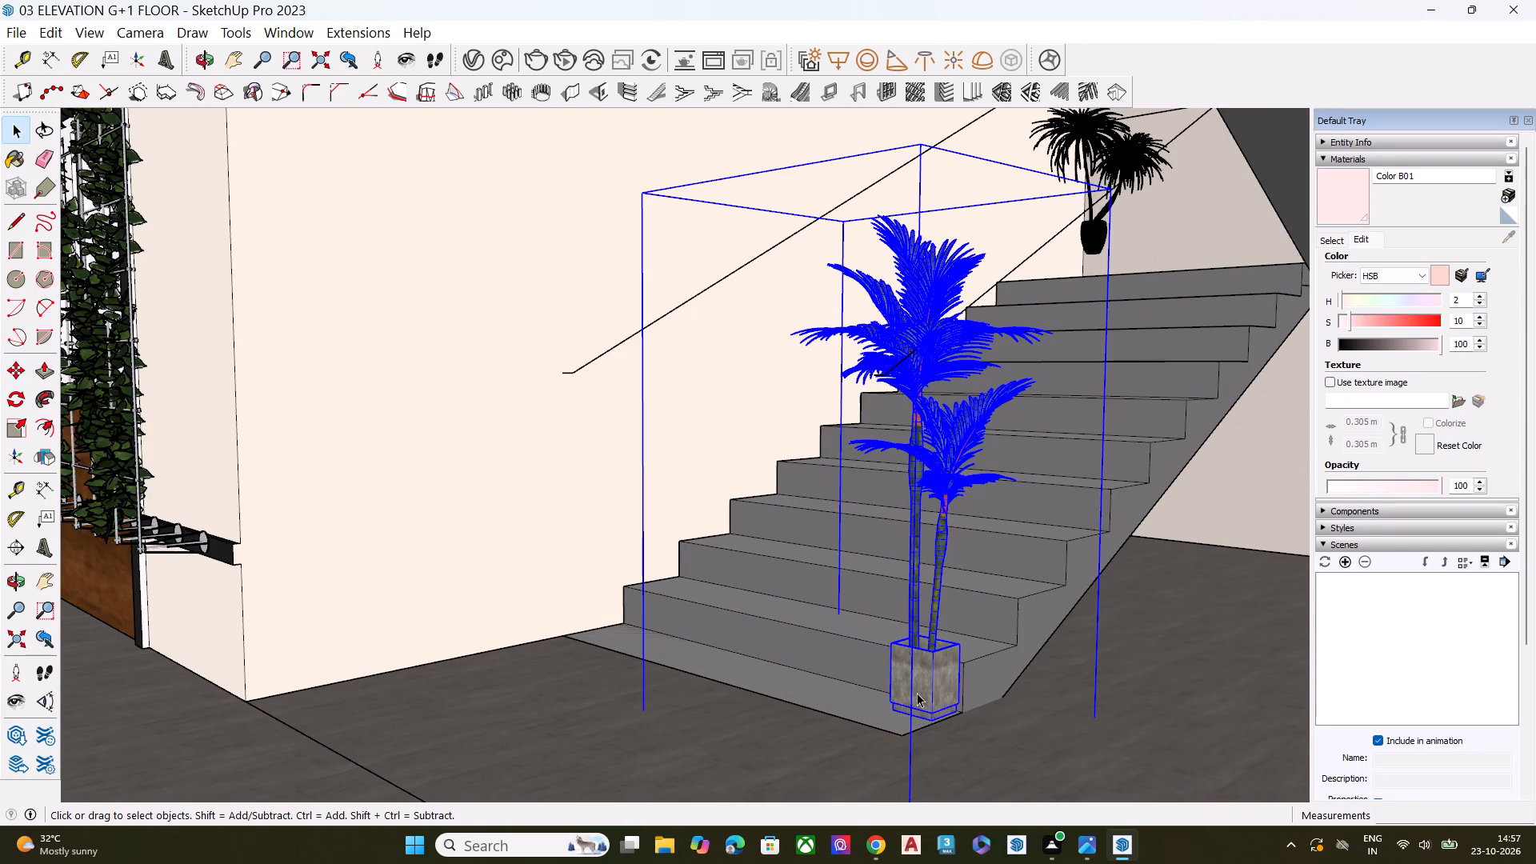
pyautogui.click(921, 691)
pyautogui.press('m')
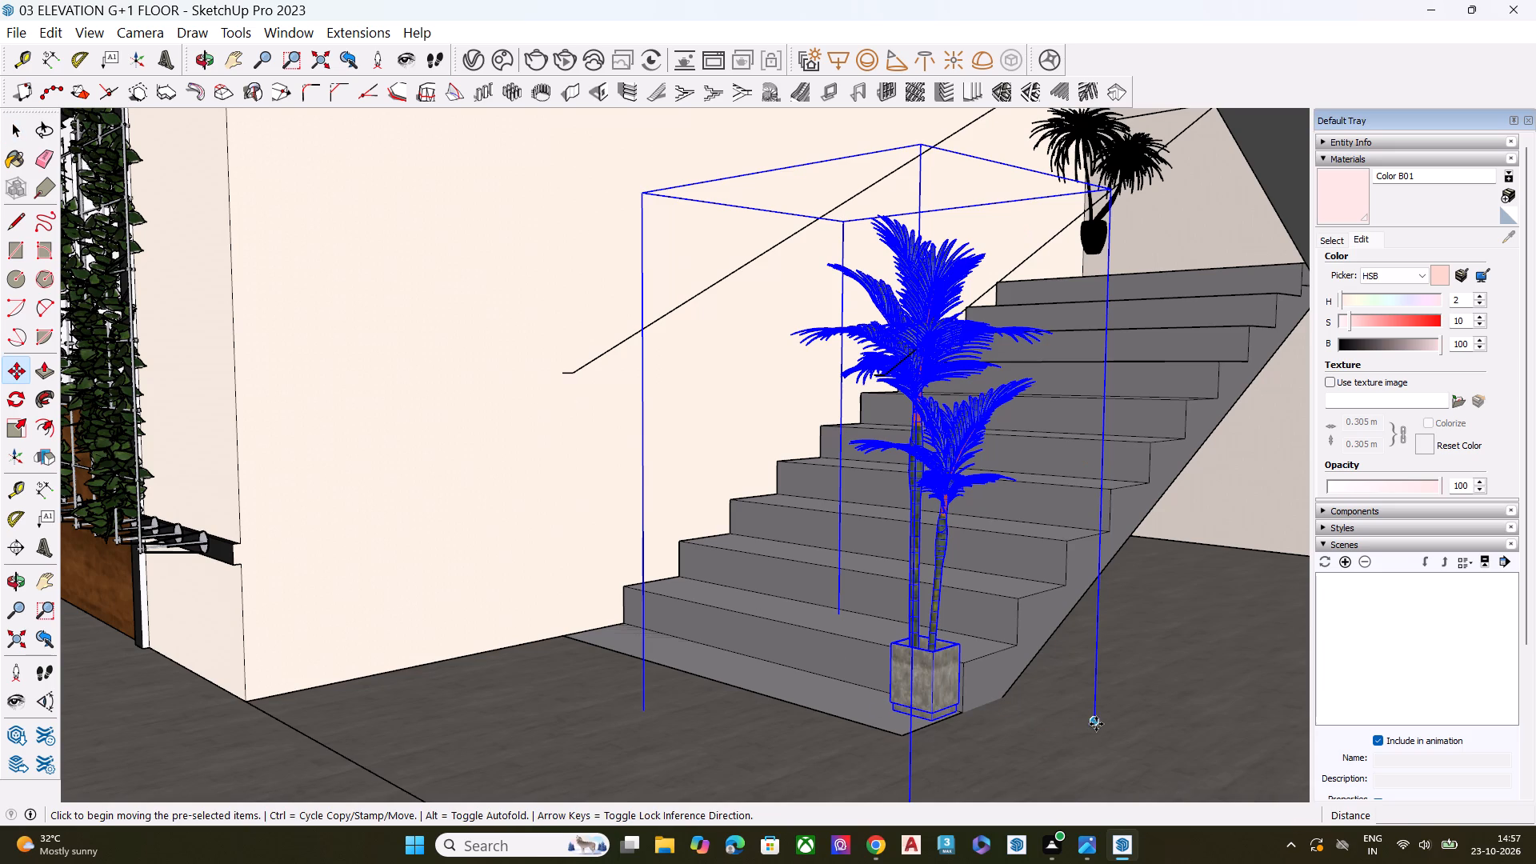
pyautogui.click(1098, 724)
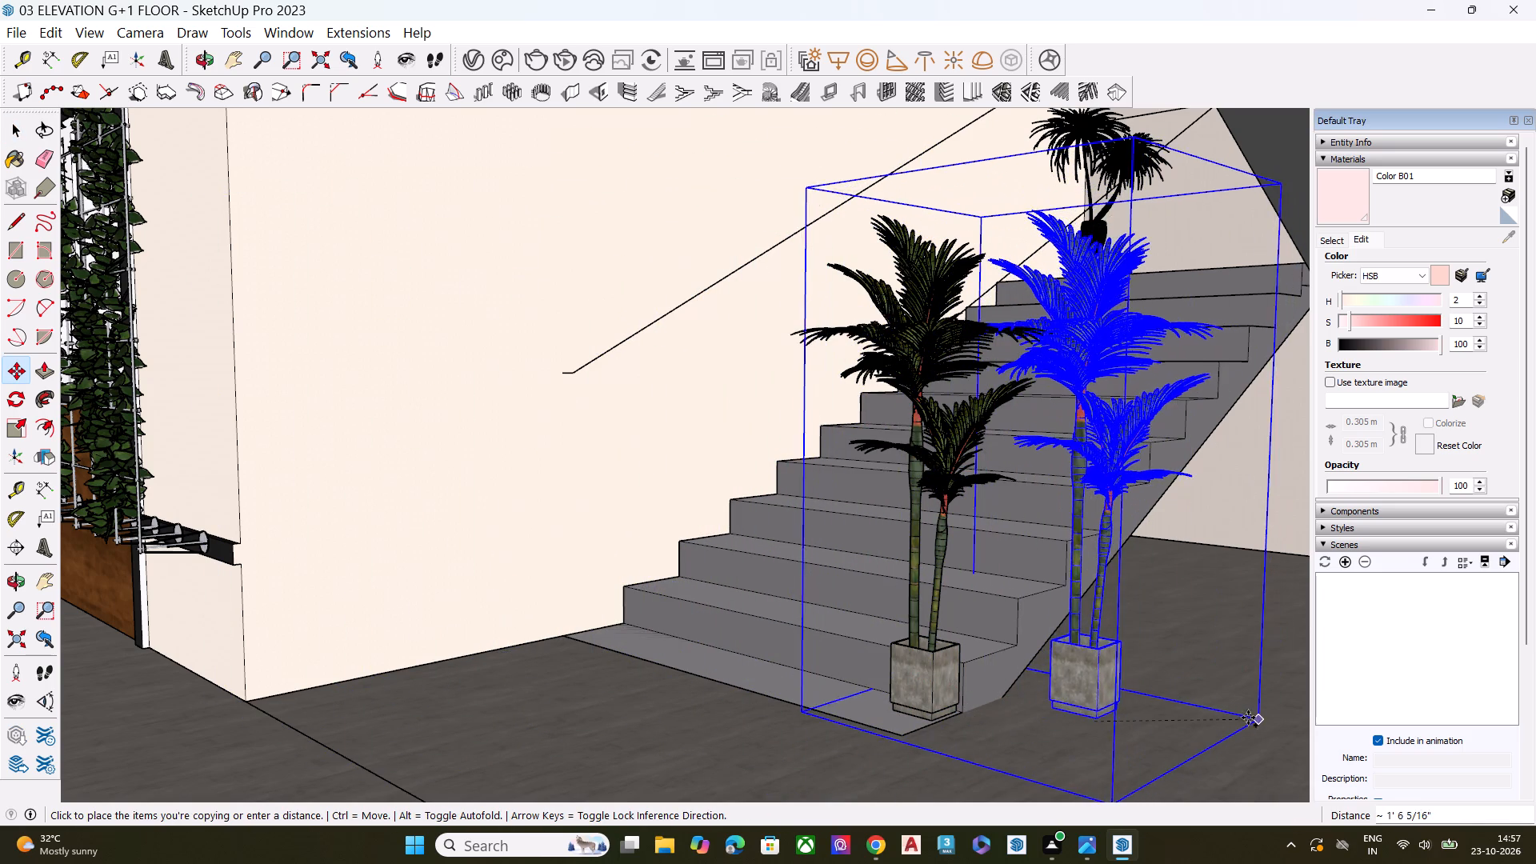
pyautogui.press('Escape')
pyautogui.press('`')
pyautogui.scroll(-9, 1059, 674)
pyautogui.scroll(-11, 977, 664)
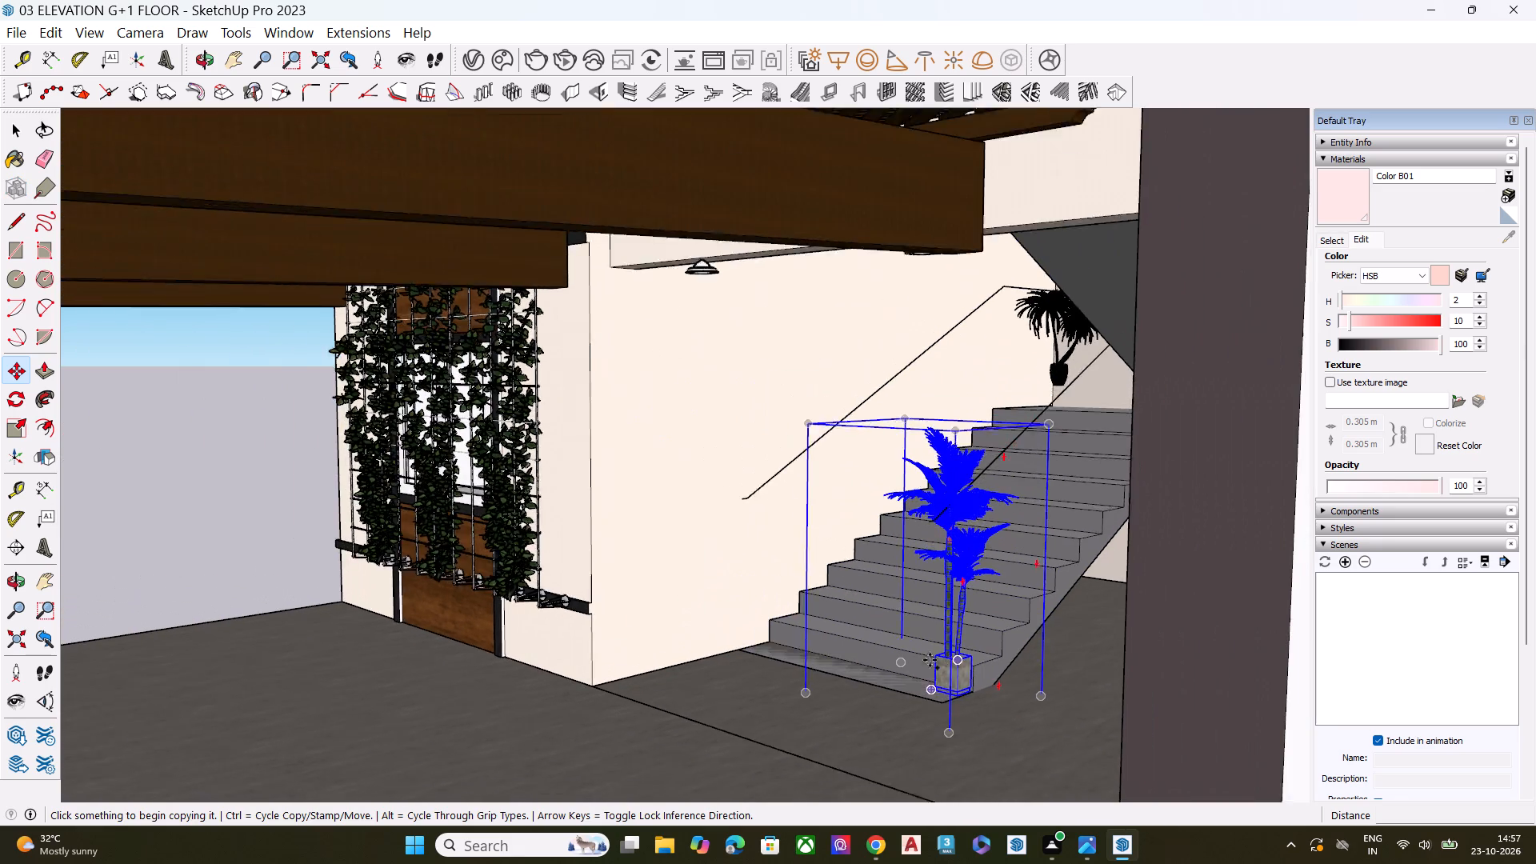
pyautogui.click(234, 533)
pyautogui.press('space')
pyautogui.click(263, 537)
# Examine the whole house at an angle and the balcony's ceiling lights, hanging plants, door and railing up close.
pyautogui.scroll(-2, 742, 521)
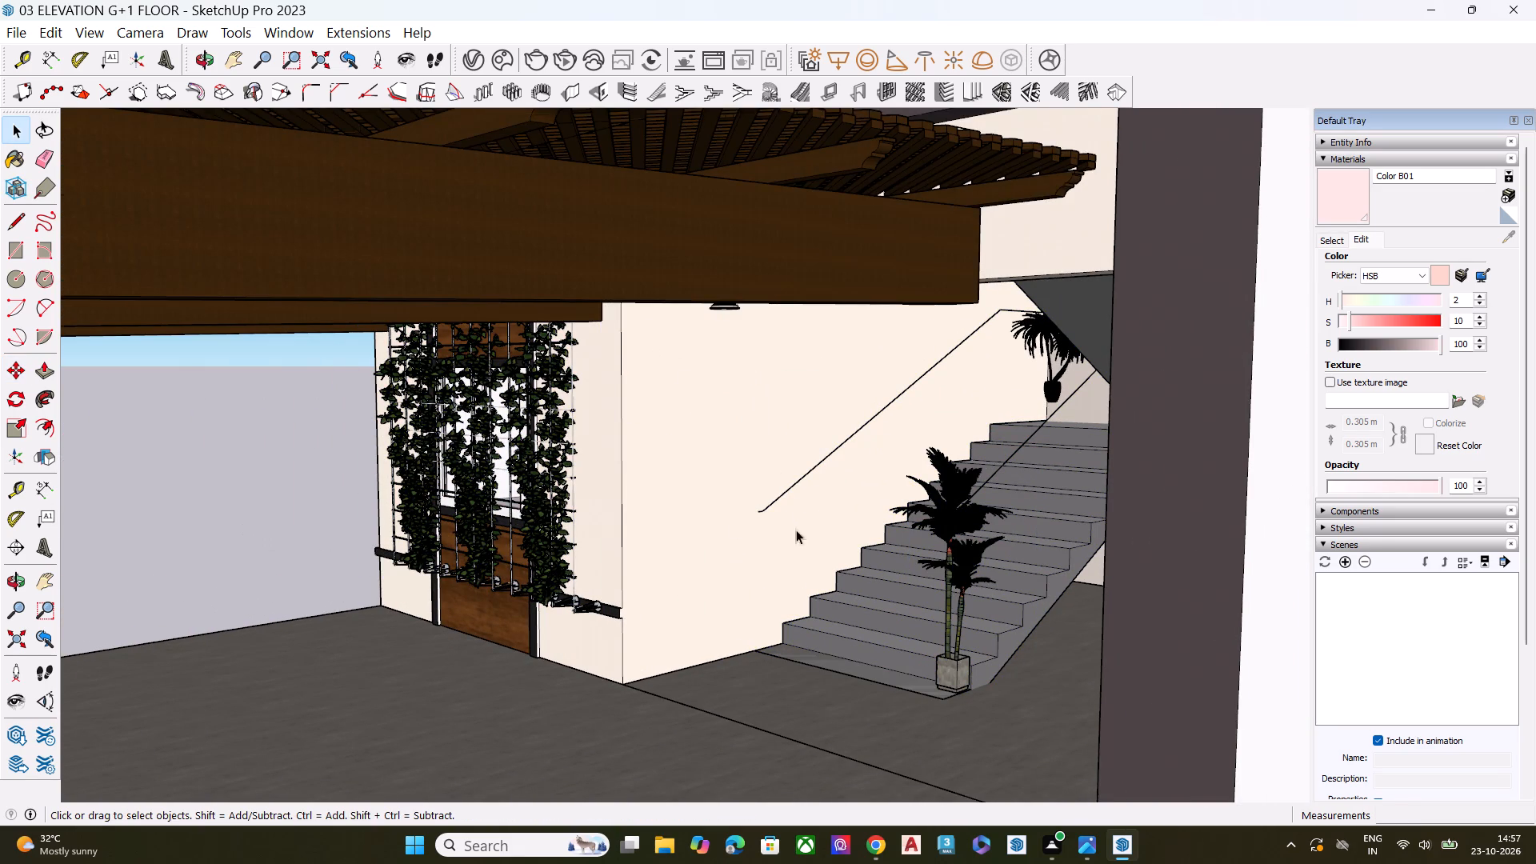
pyautogui.scroll(-6, 796, 530)
pyautogui.moveTo(787, 618); pyautogui.dragTo(842, 577, button='middle')
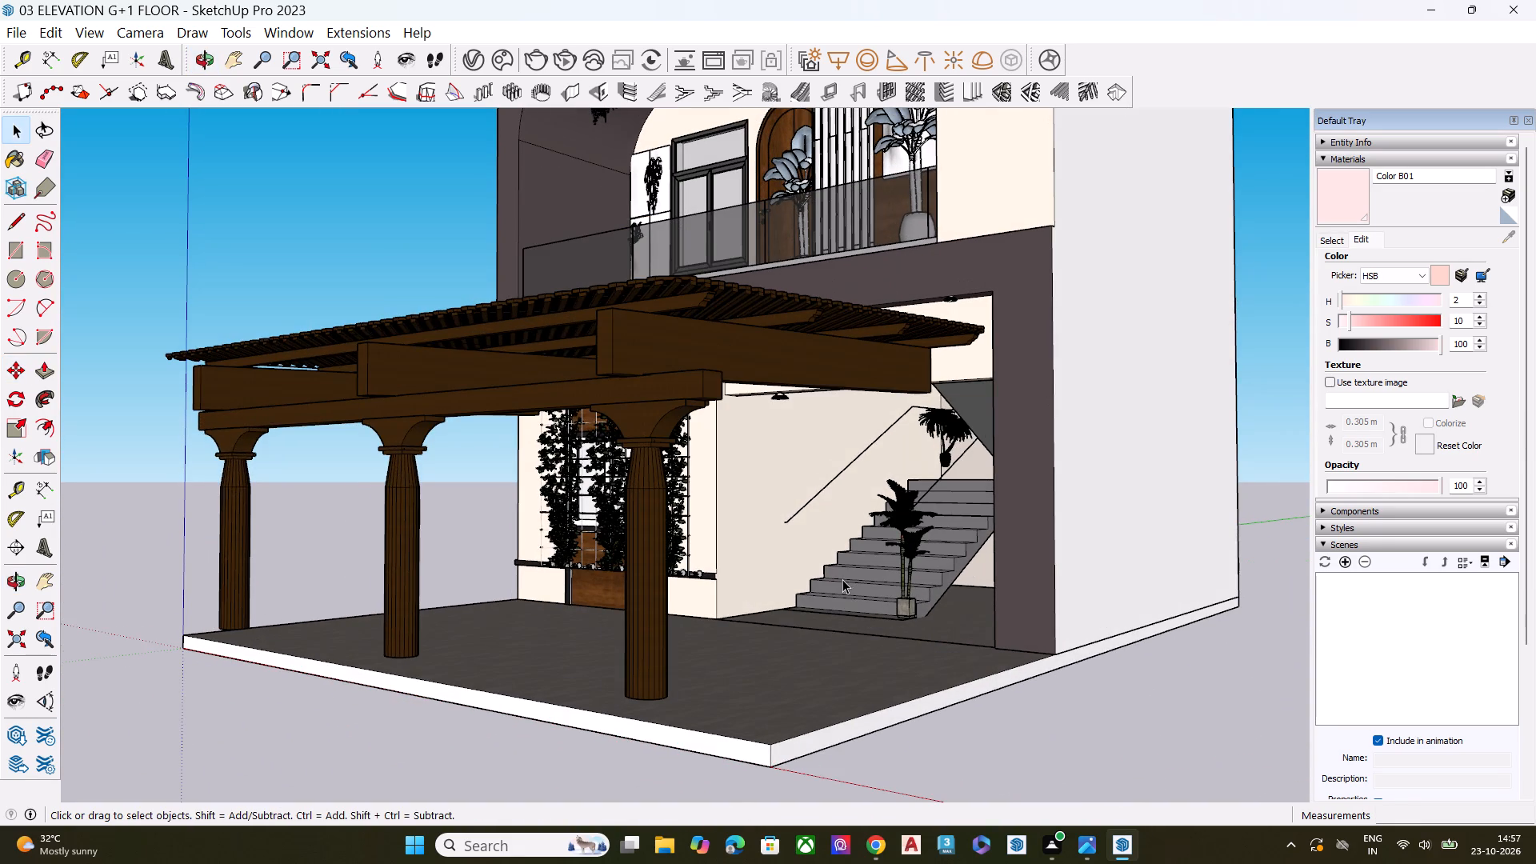
pyautogui.scroll(-10, 730, 595)
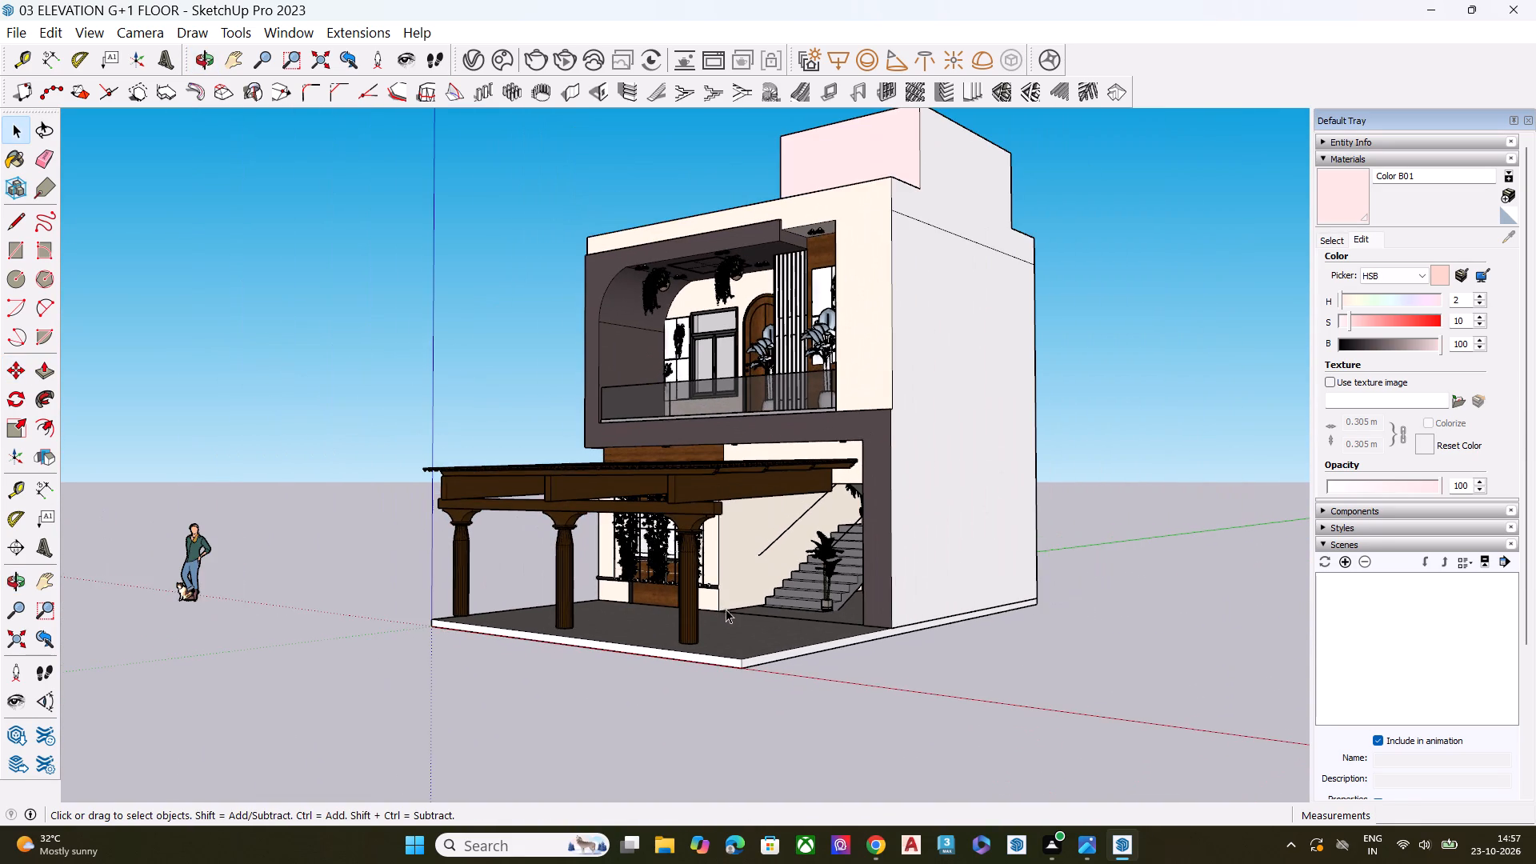
pyautogui.scroll(-4, 726, 609)
pyautogui.moveTo(809, 568); pyautogui.dragTo(911, 577, button='middle')
pyautogui.scroll(8, 775, 466)
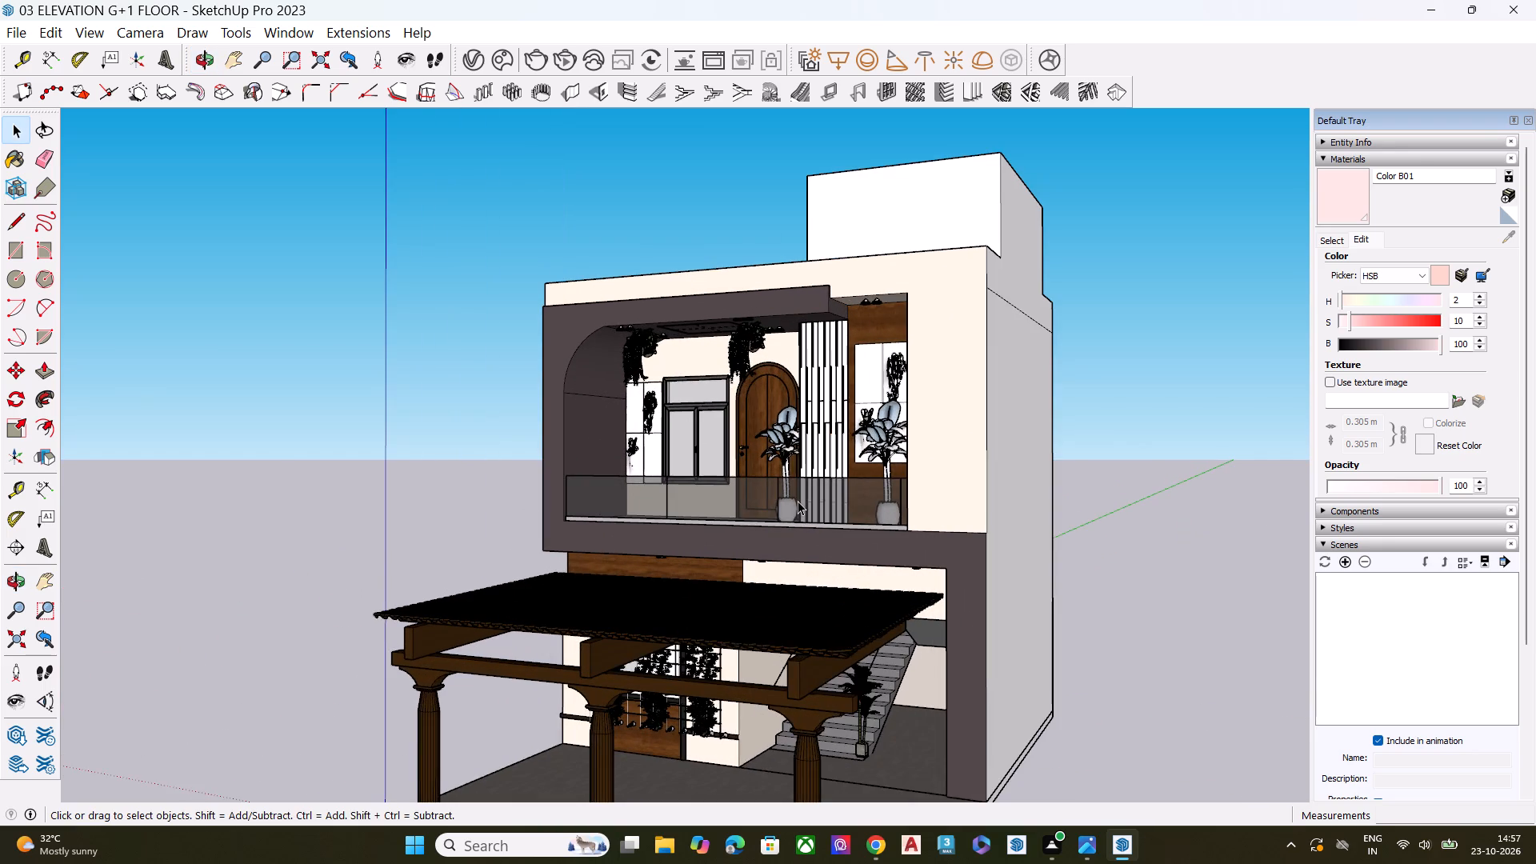
pyautogui.moveTo(777, 509); pyautogui.dragTo(704, 525, button='middle')
pyautogui.scroll(8, 690, 401)
pyautogui.click(686, 364)
pyautogui.scroll(2, 1535, 803)
pyautogui.scroll(-1, 1535, 769)
pyautogui.scroll(2, 1442, 658)
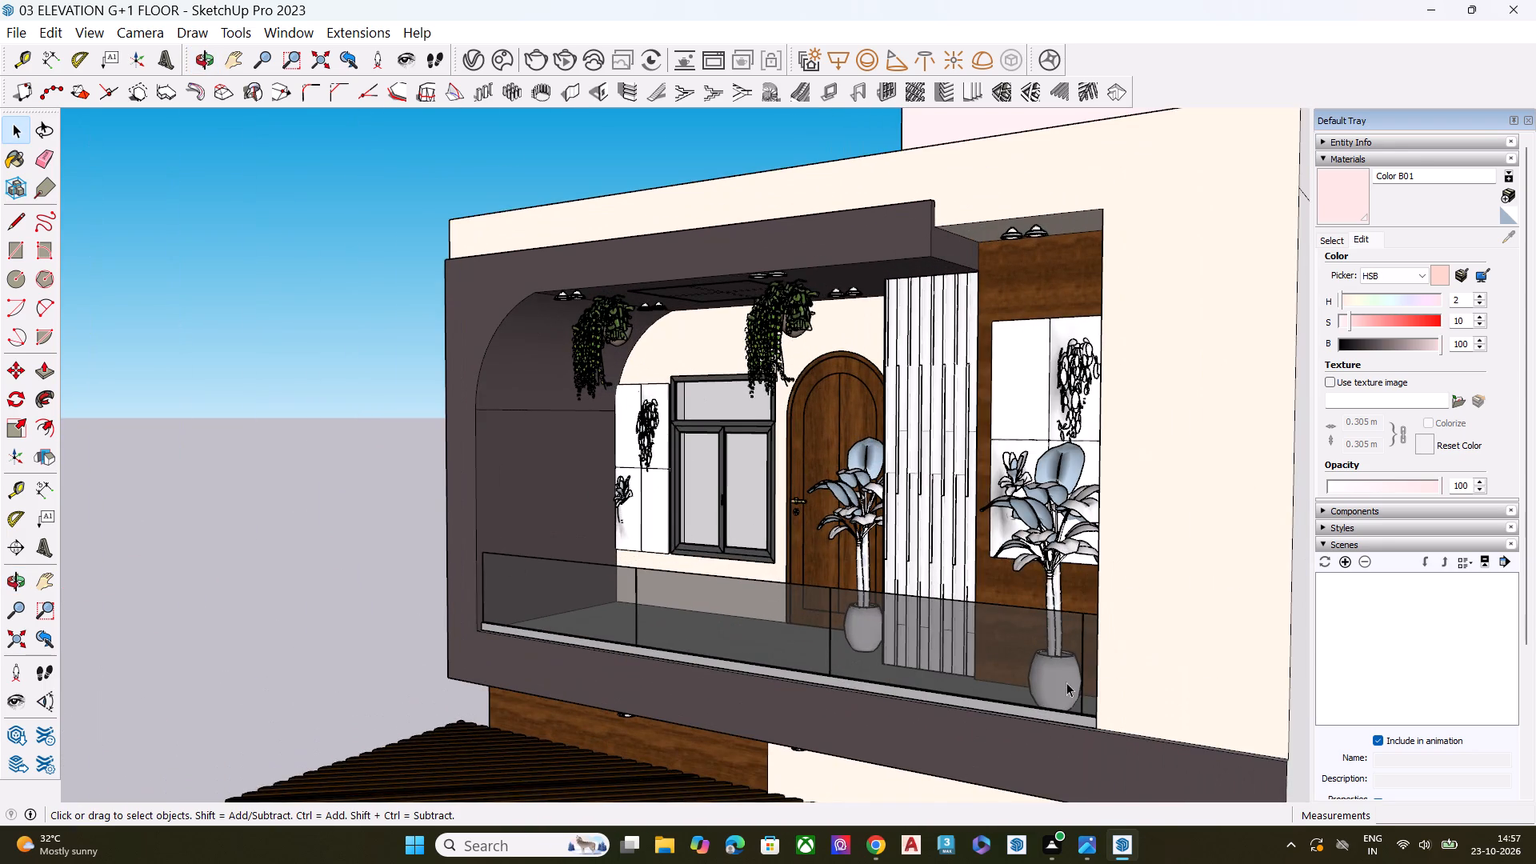
pyautogui.scroll(-7, 778, 522)
pyautogui.moveTo(922, 702); pyautogui.dragTo(775, 626, button='middle')
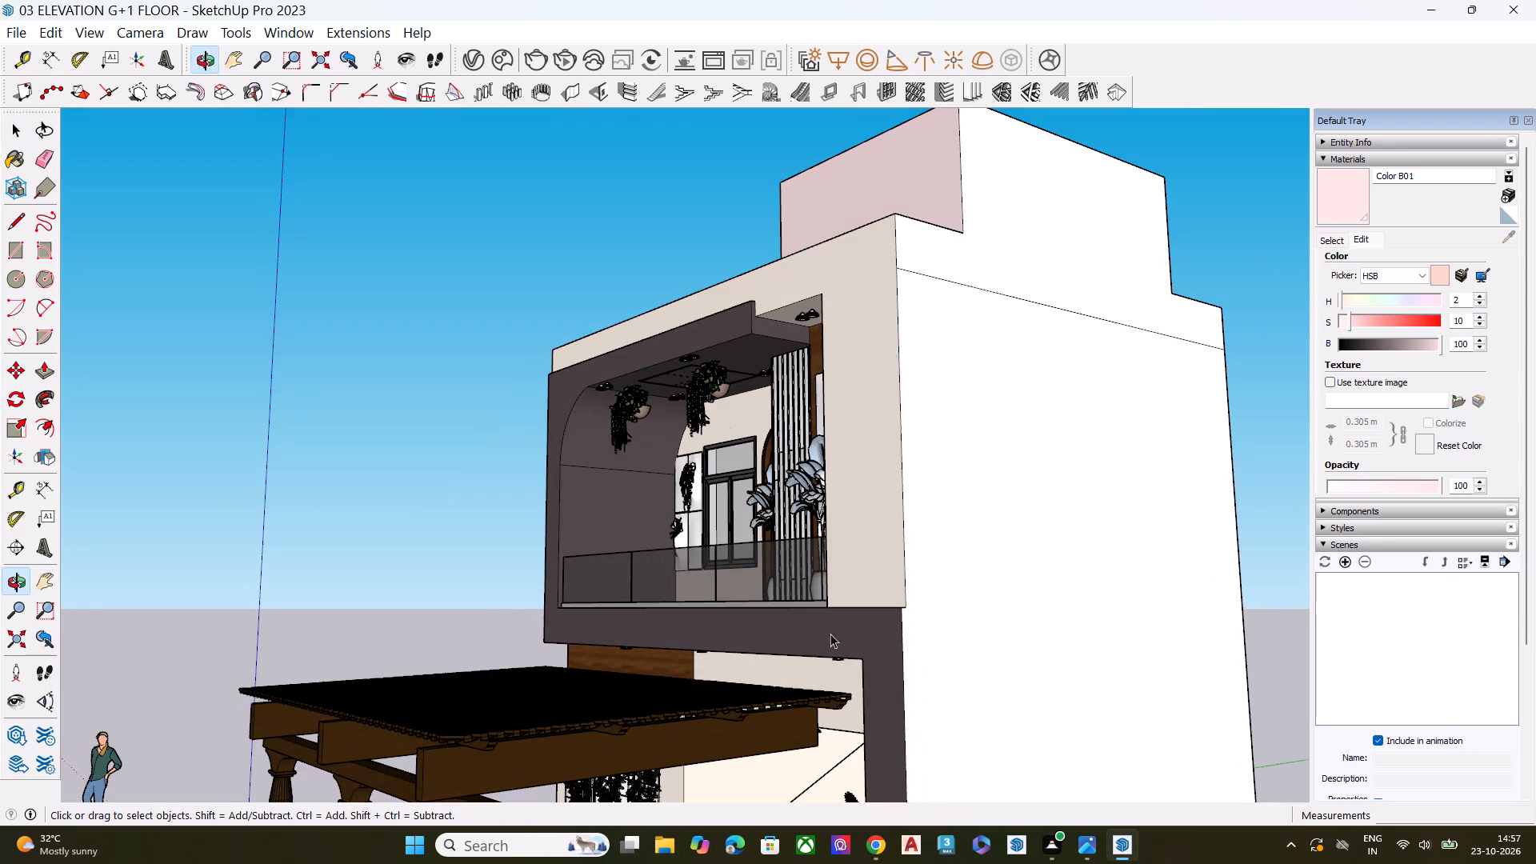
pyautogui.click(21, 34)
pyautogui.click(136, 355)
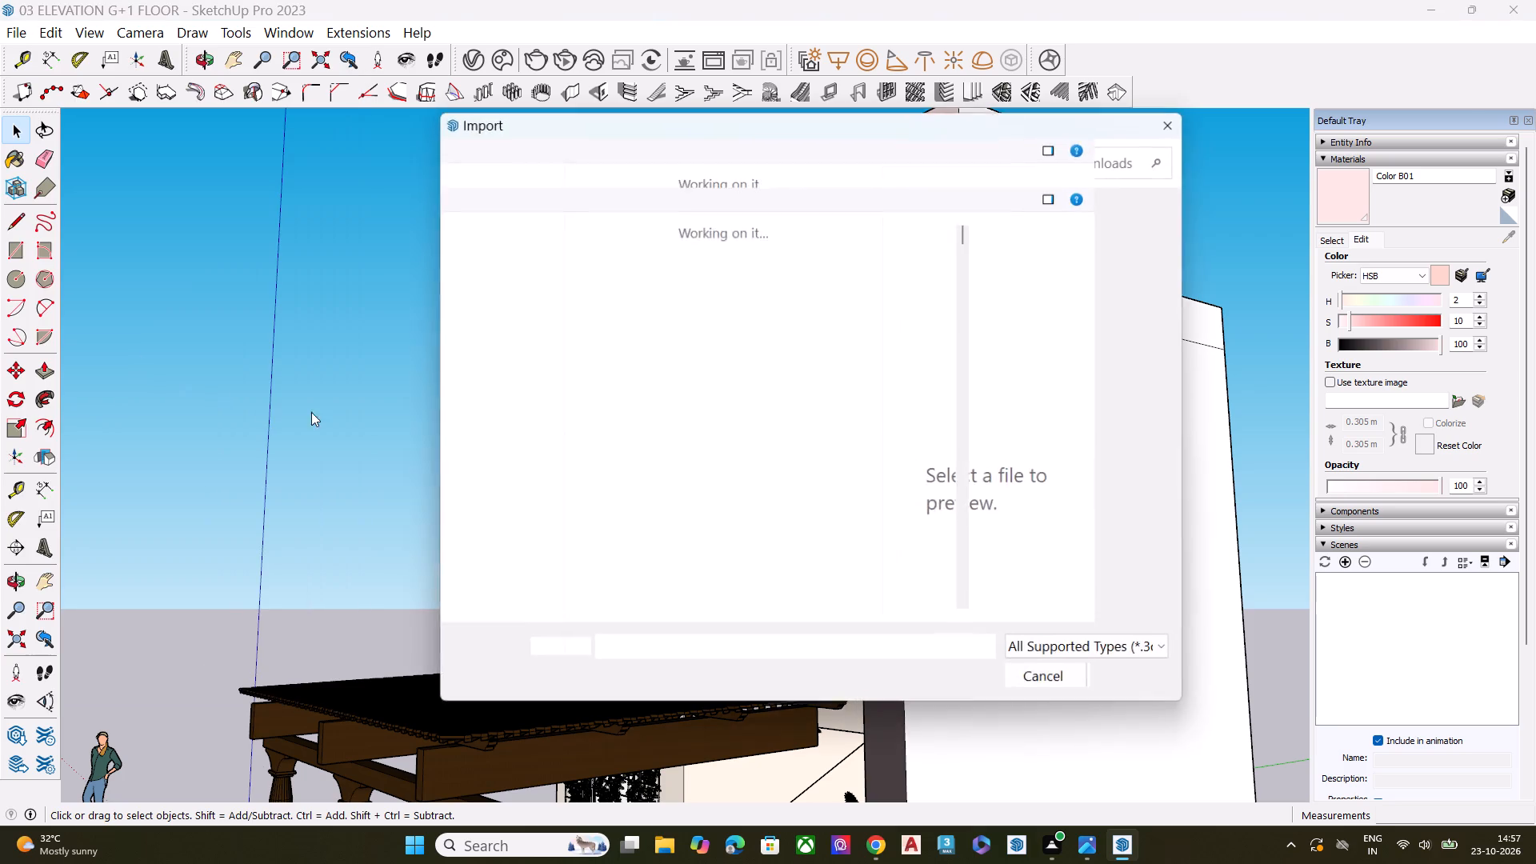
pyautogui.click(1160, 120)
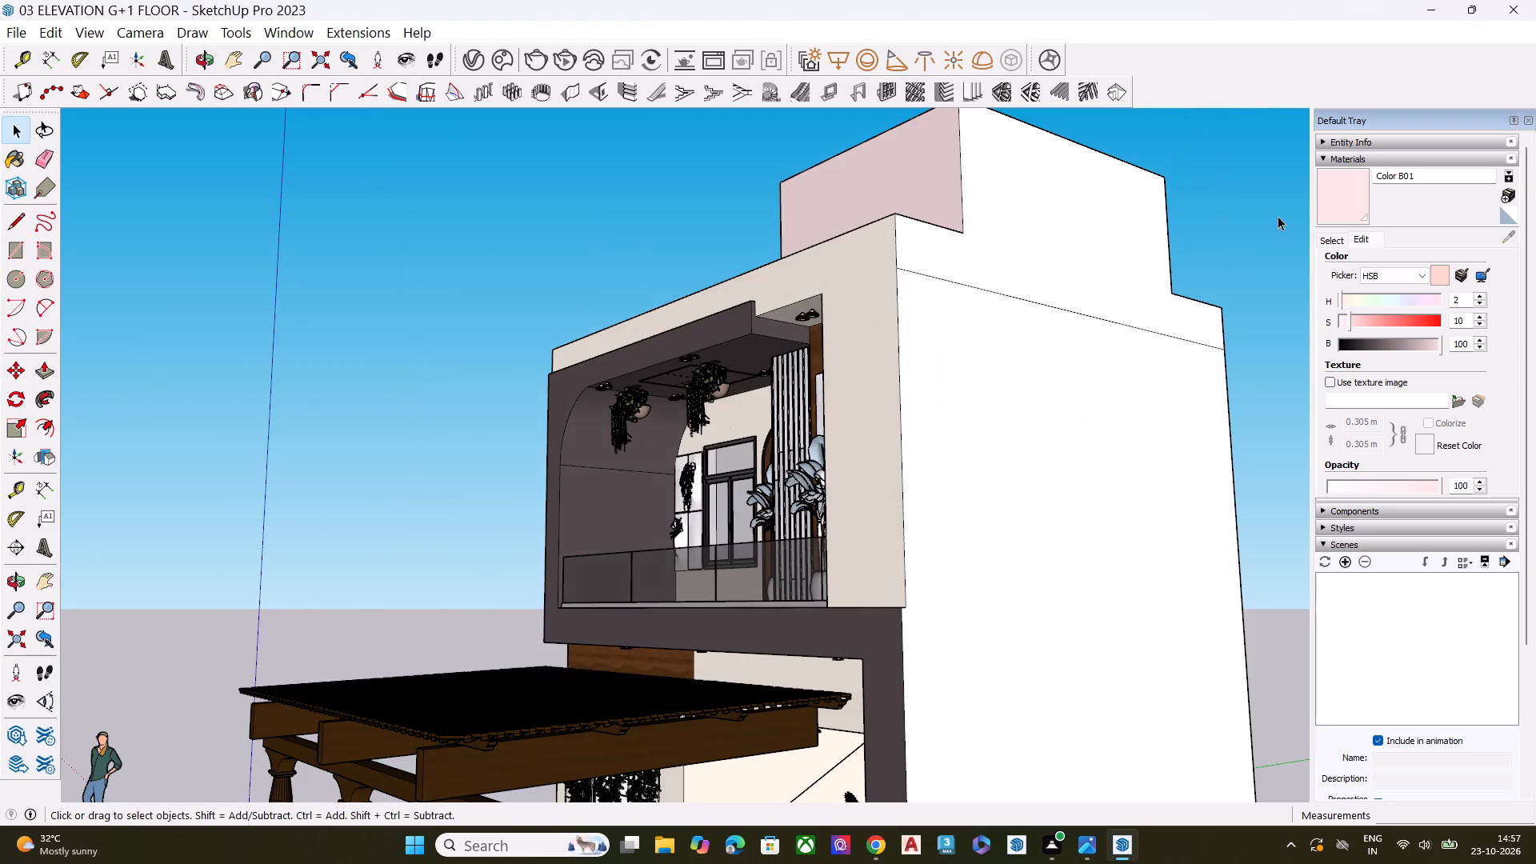
# Open the Chaos Cosmos Browser from the V-Ray Asset Editor and list the online 3D models under Lighting, Ceiling lights.
pyautogui.click(475, 58)
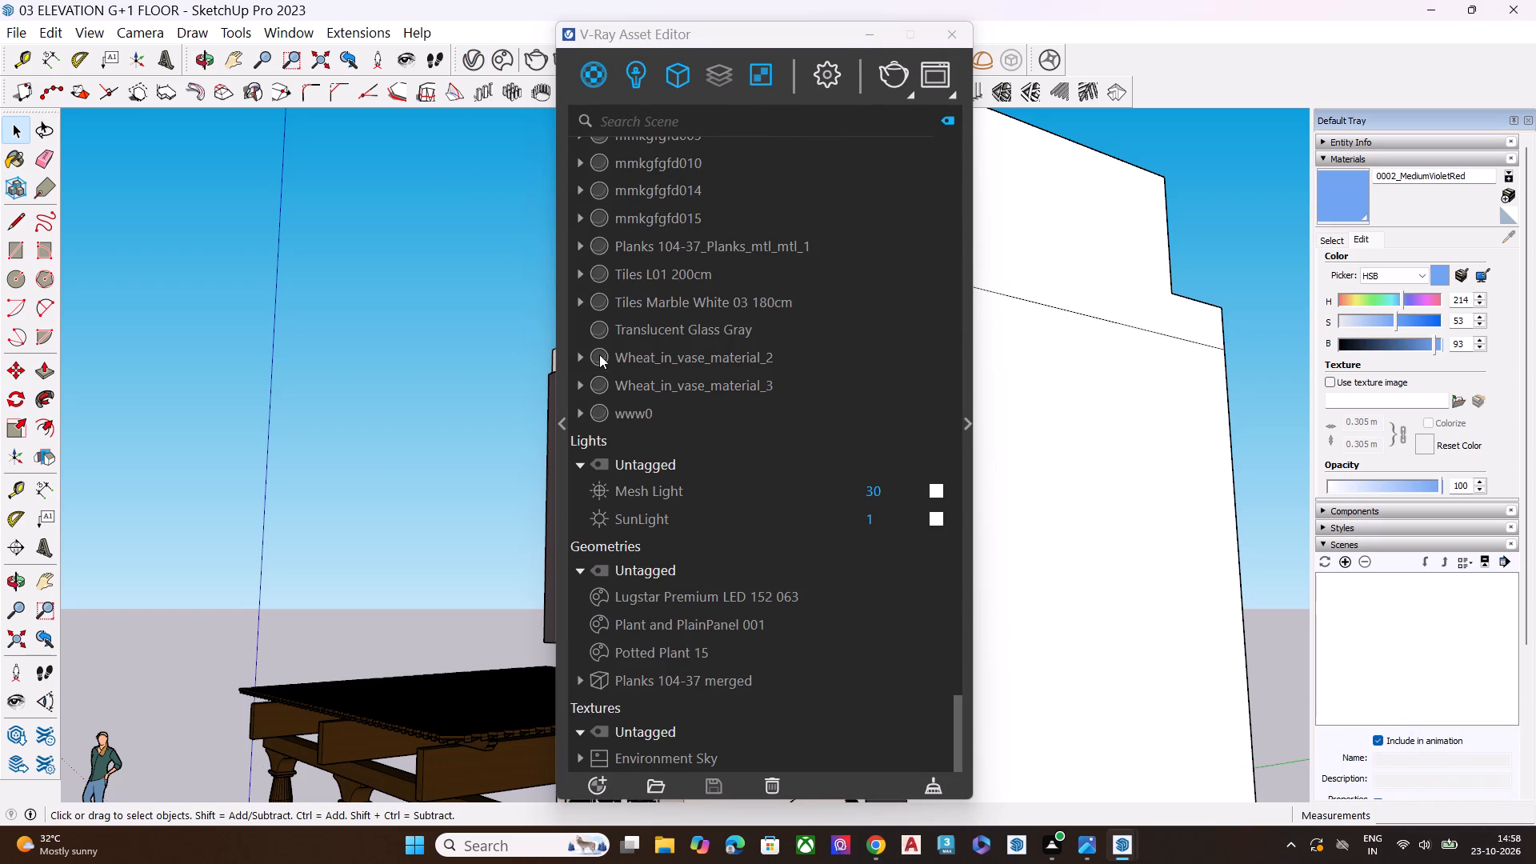
pyautogui.click(559, 435)
pyautogui.click(378, 138)
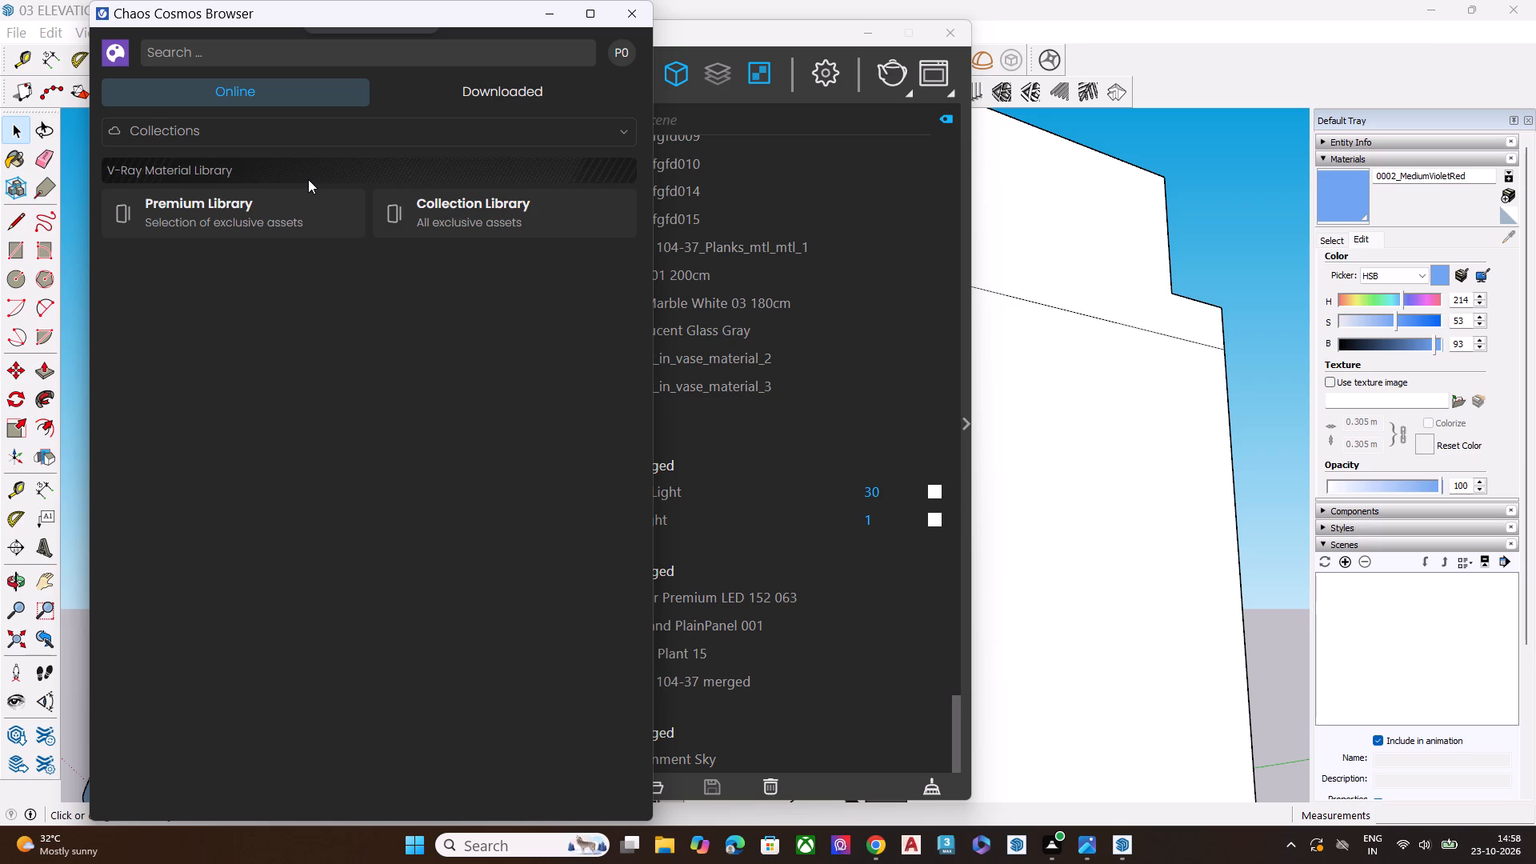
pyautogui.click(459, 98)
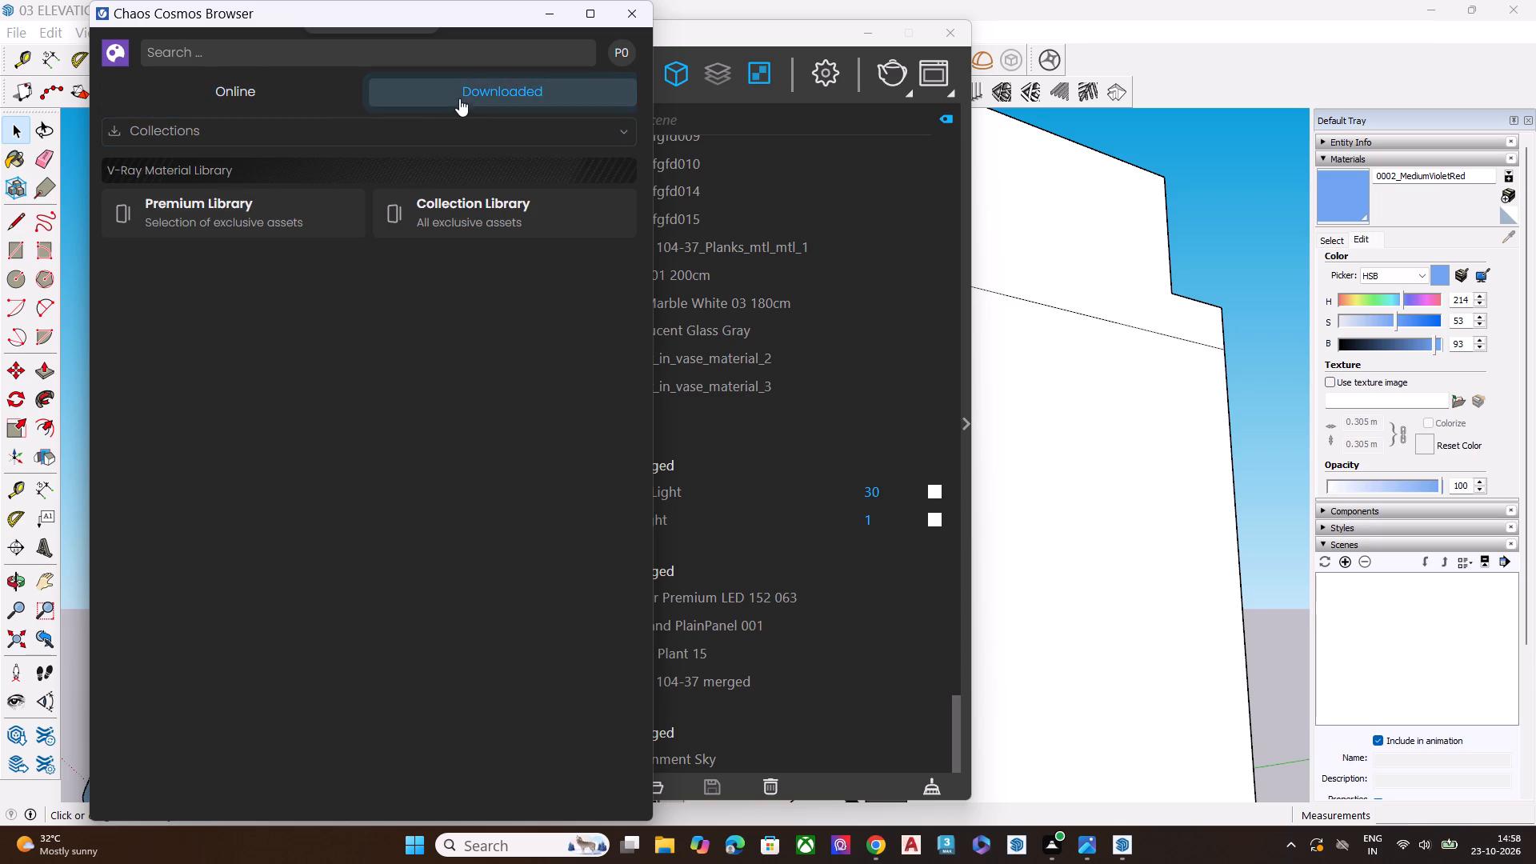
pyautogui.click(259, 94)
pyautogui.click(263, 130)
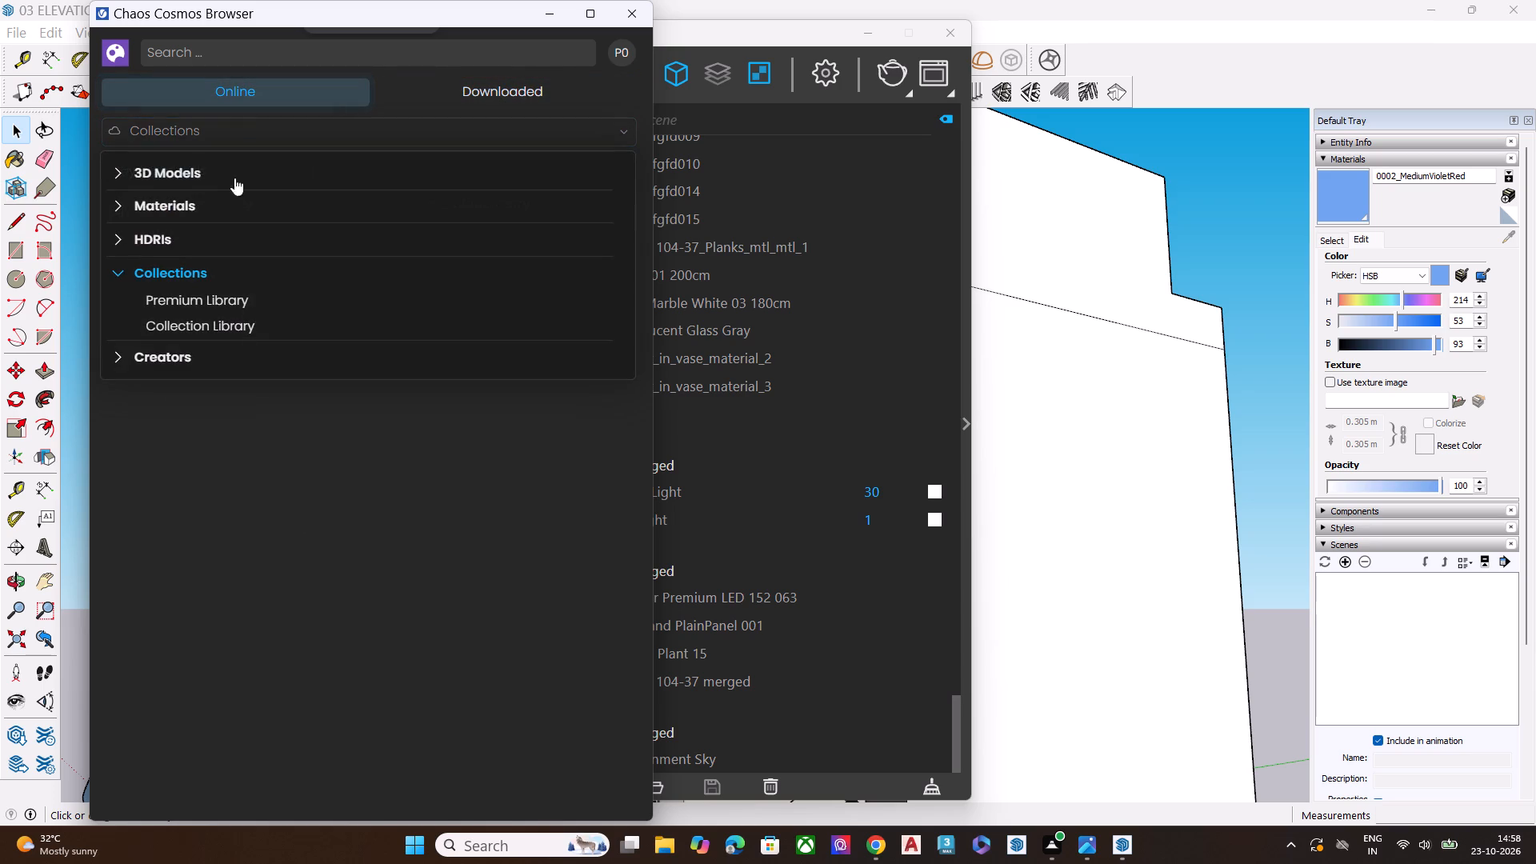
pyautogui.click(194, 163)
pyautogui.click(195, 246)
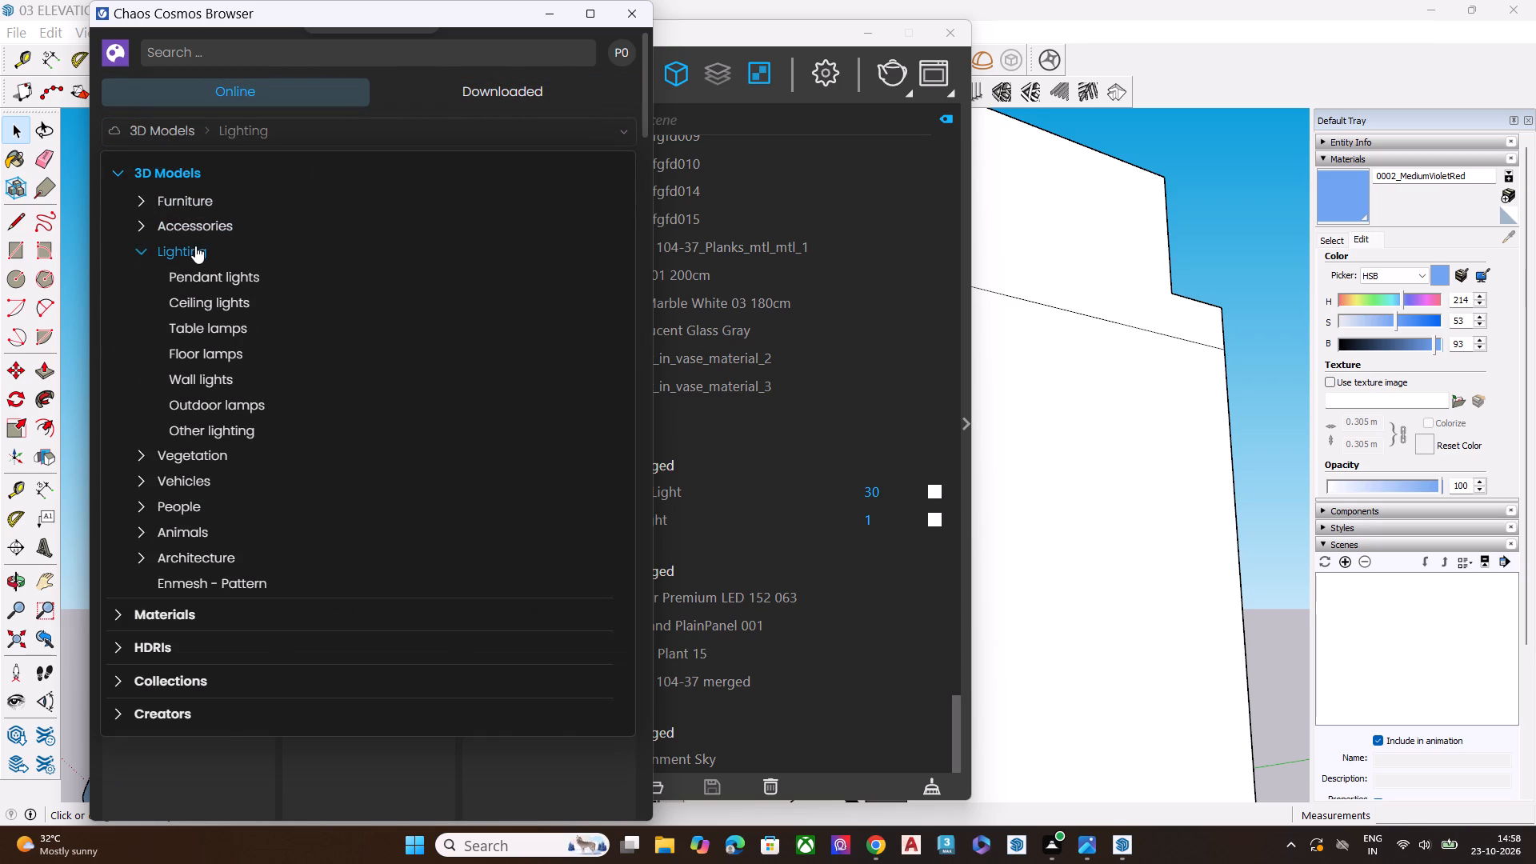
pyautogui.click(209, 307)
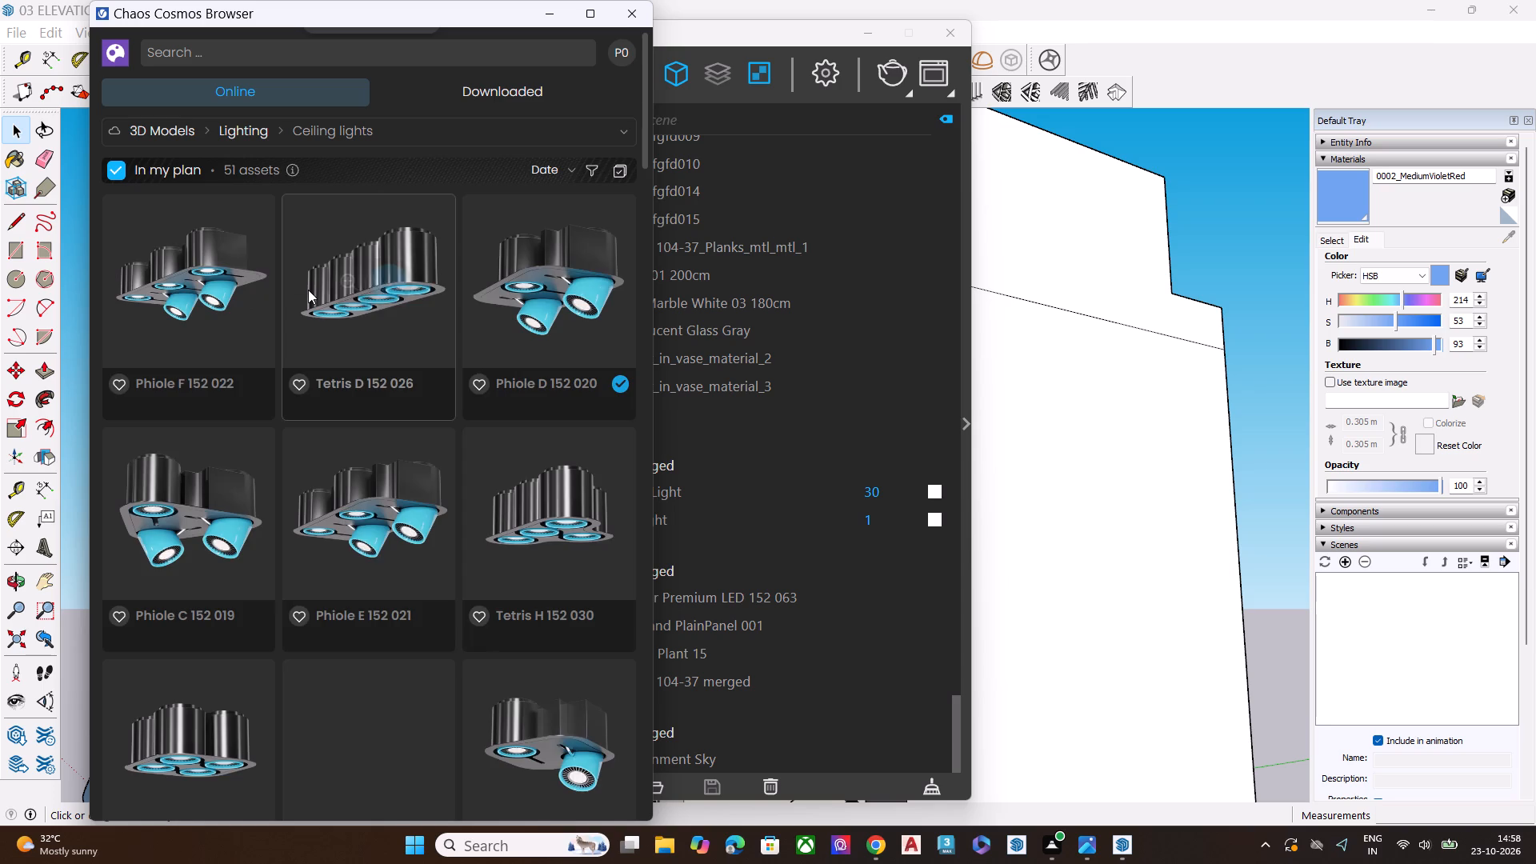
# Import the Tlon Cubo 860 Ceiling 152 005 light from the Cosmos ceiling lights and close the V-Ray Asset Editor.
pyautogui.scroll(-3, 308, 290)
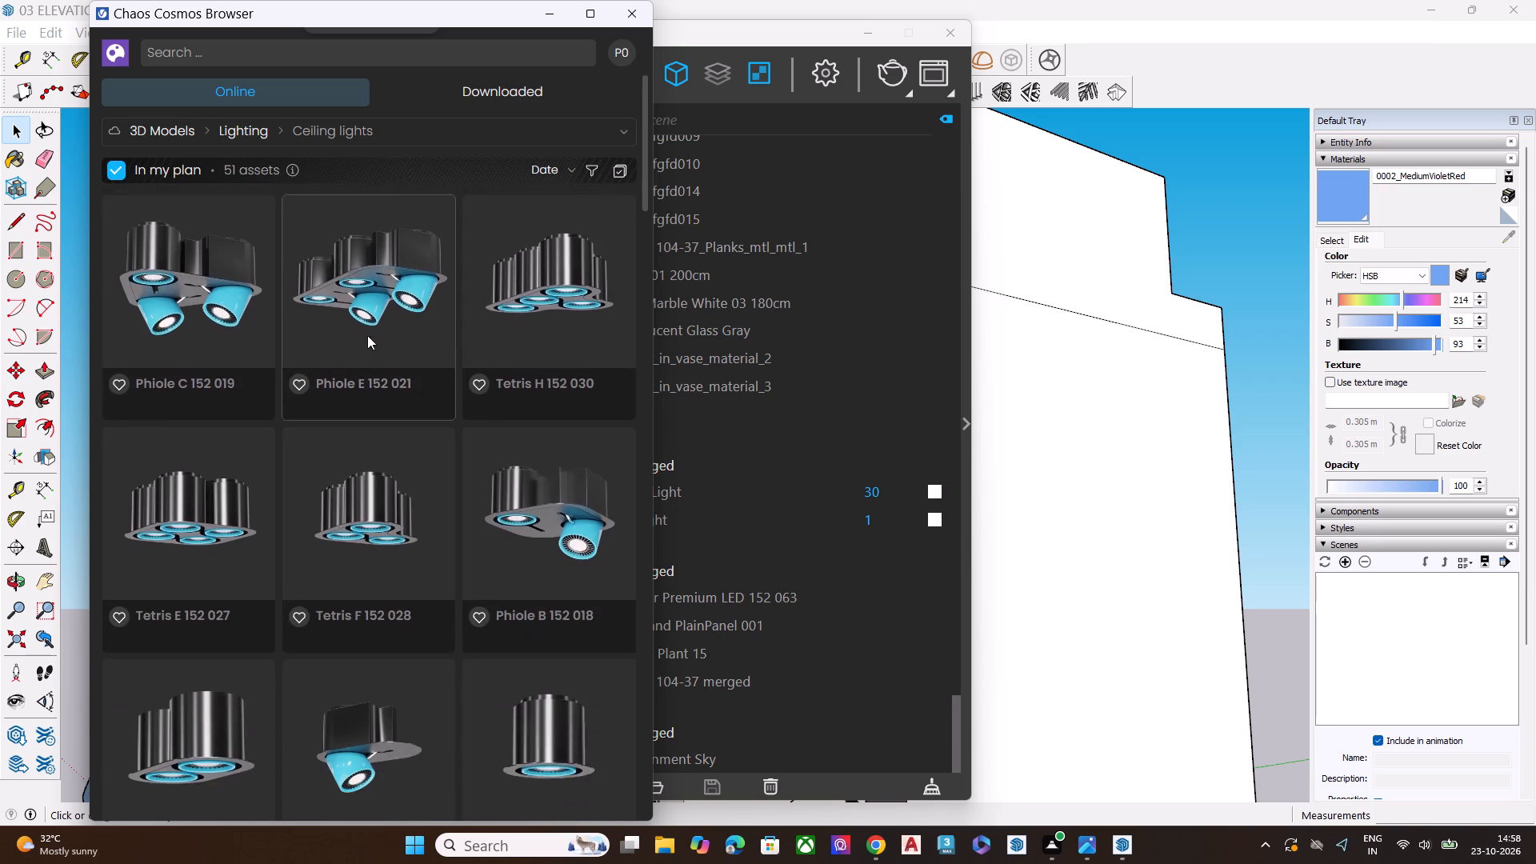
pyautogui.scroll(-2, 367, 335)
pyautogui.scroll(-3, 461, 434)
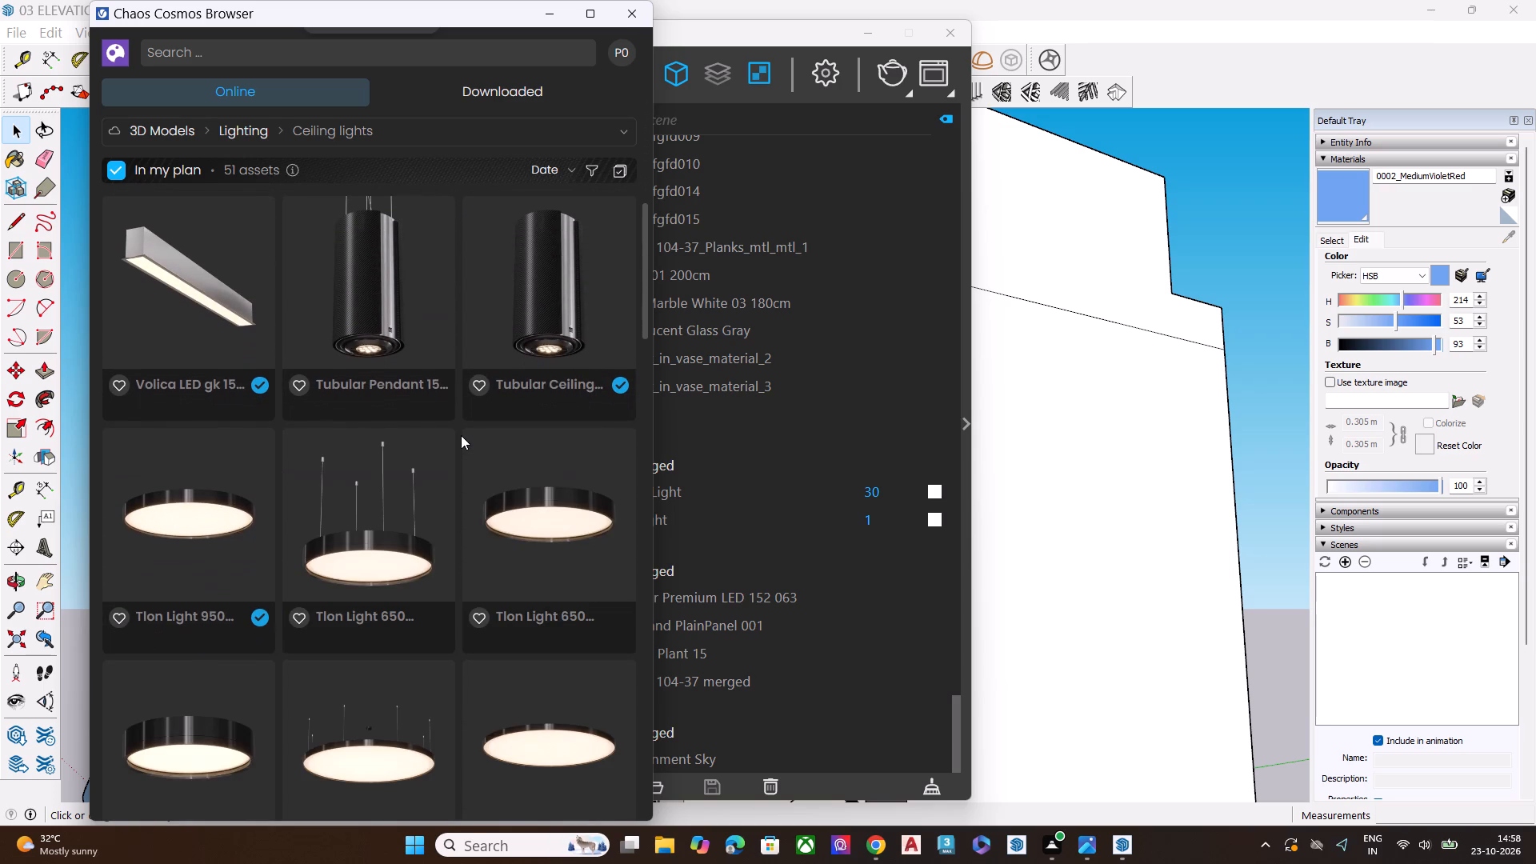
pyautogui.scroll(-1, 461, 435)
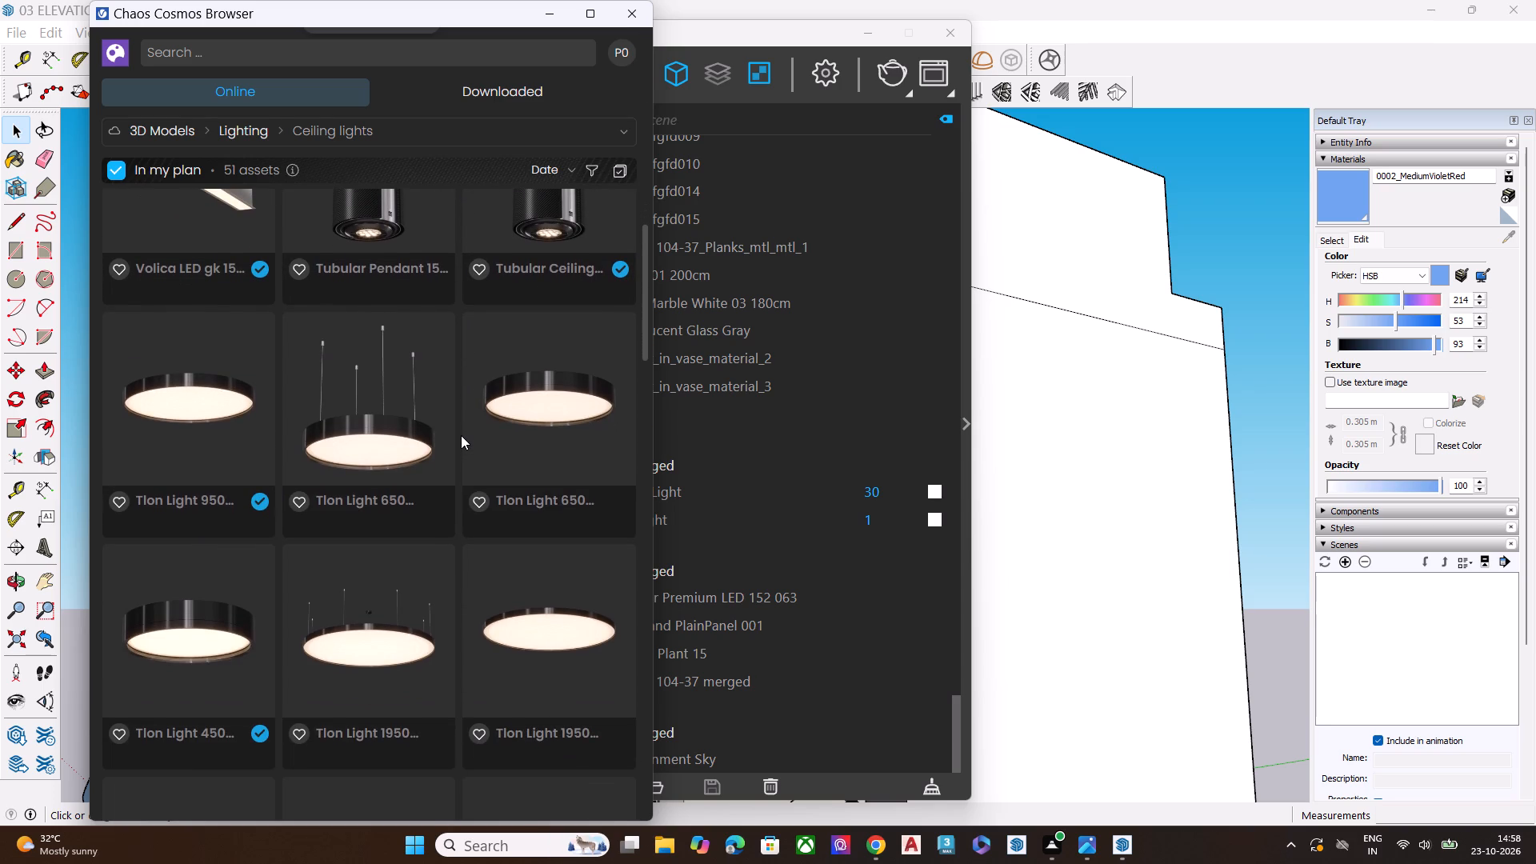
pyautogui.scroll(-3, 461, 435)
pyautogui.click(388, 510)
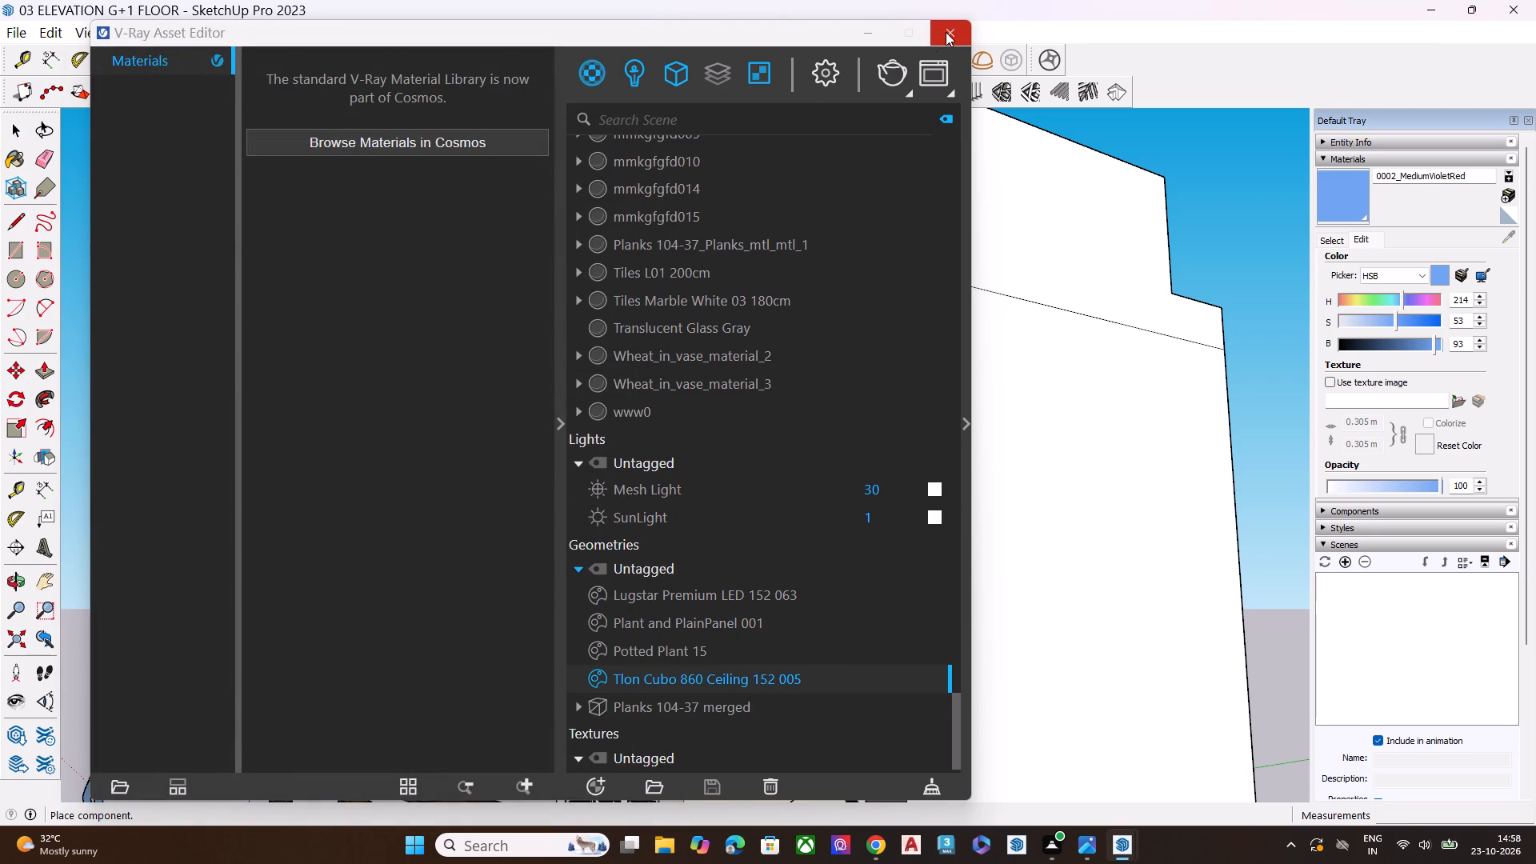
pyautogui.click(946, 32)
# Place one Tlon Cubo ceiling light inside the rectangular frame on the balcony ceiling and end the placement.
pyautogui.scroll(-4, 630, 413)
pyautogui.moveTo(692, 541); pyautogui.dragTo(694, 547, button='middle')
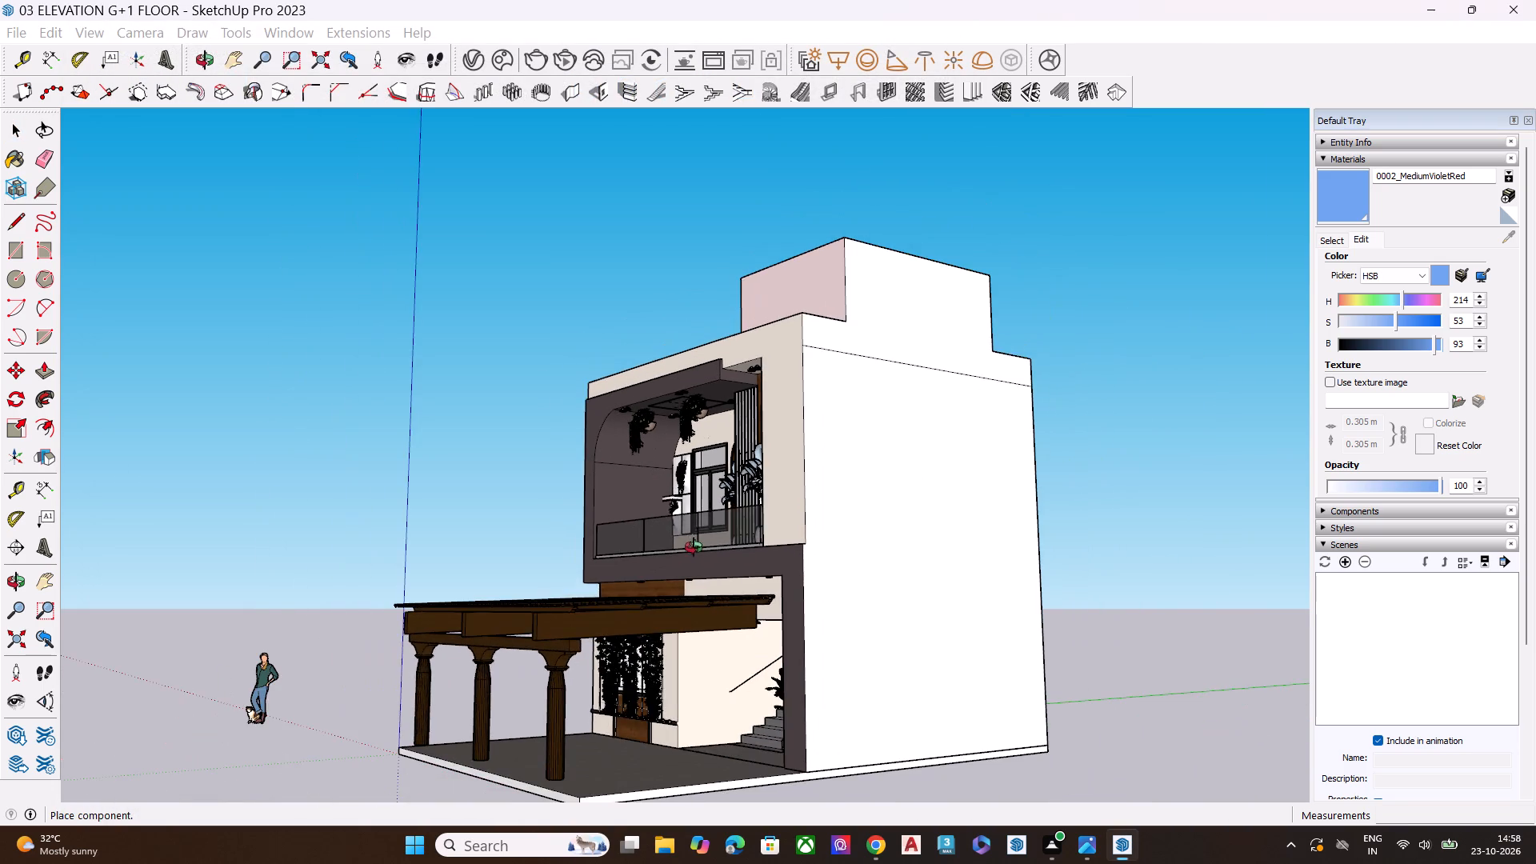
pyautogui.moveTo(694, 547); pyautogui.dragTo(705, 574, button='middle')
pyautogui.scroll(7, 696, 473)
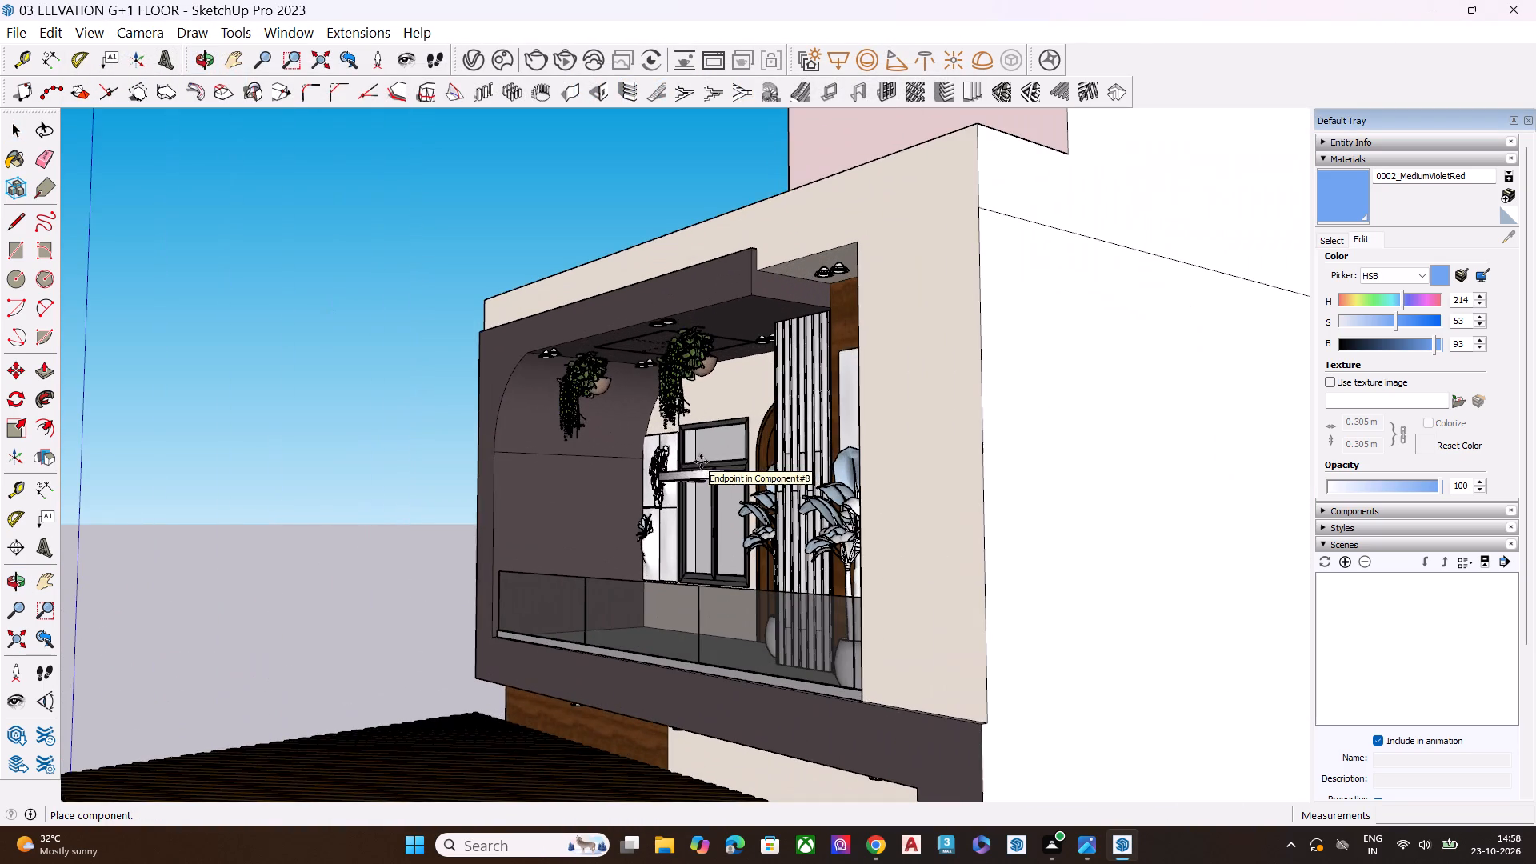
pyautogui.scroll(7, 638, 358)
pyautogui.moveTo(700, 365); pyautogui.dragTo(815, 299, button='middle')
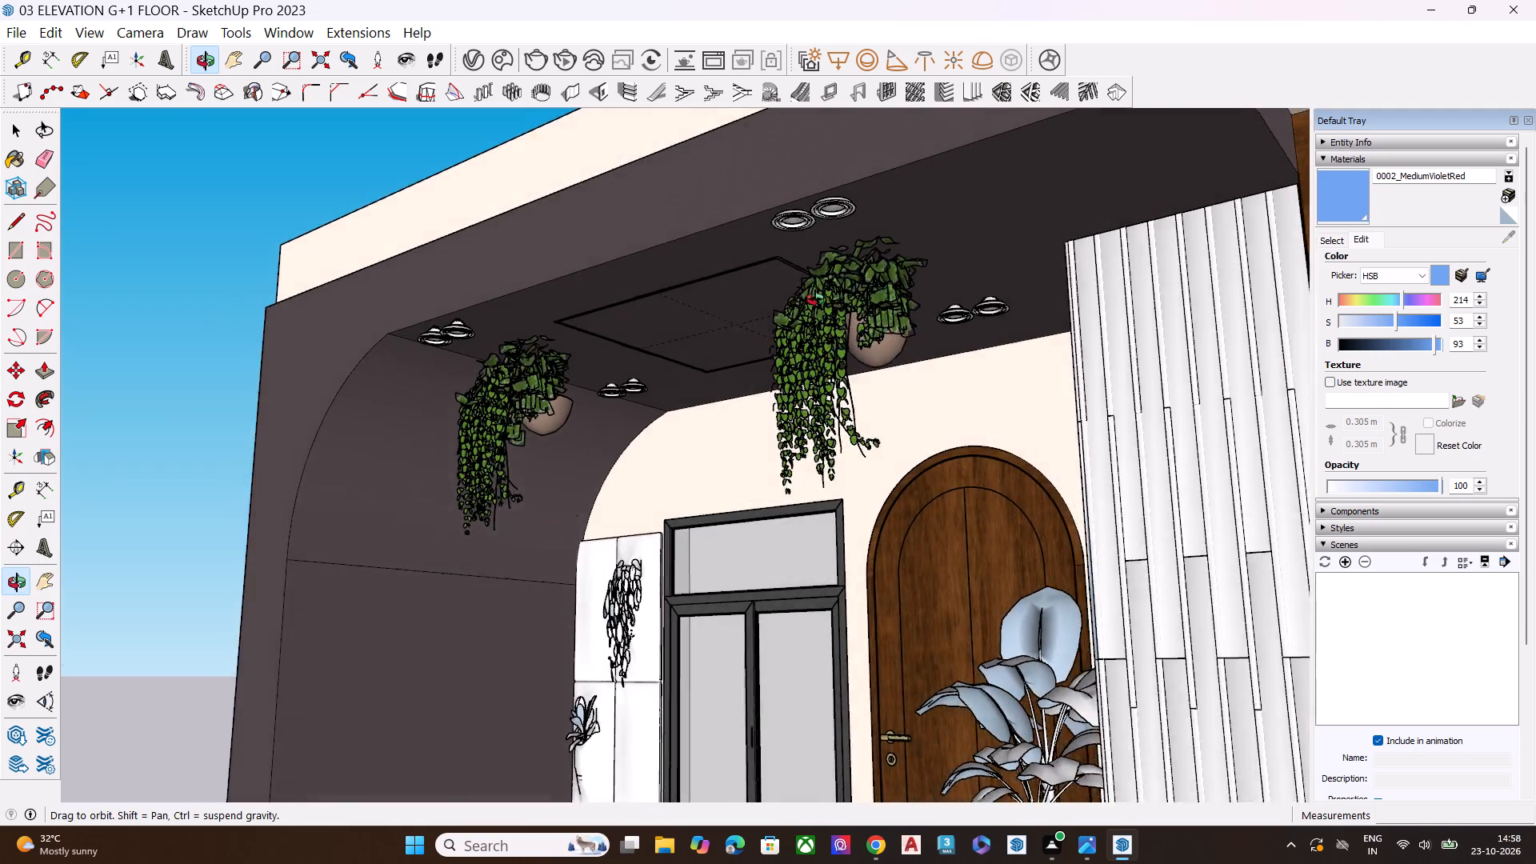
pyautogui.moveTo(815, 299); pyautogui.dragTo(815, 298, button='middle')
pyautogui.scroll(6, 815, 298)
pyautogui.click(715, 334)
pyautogui.moveTo(728, 395); pyautogui.dragTo(782, 473, button='middle')
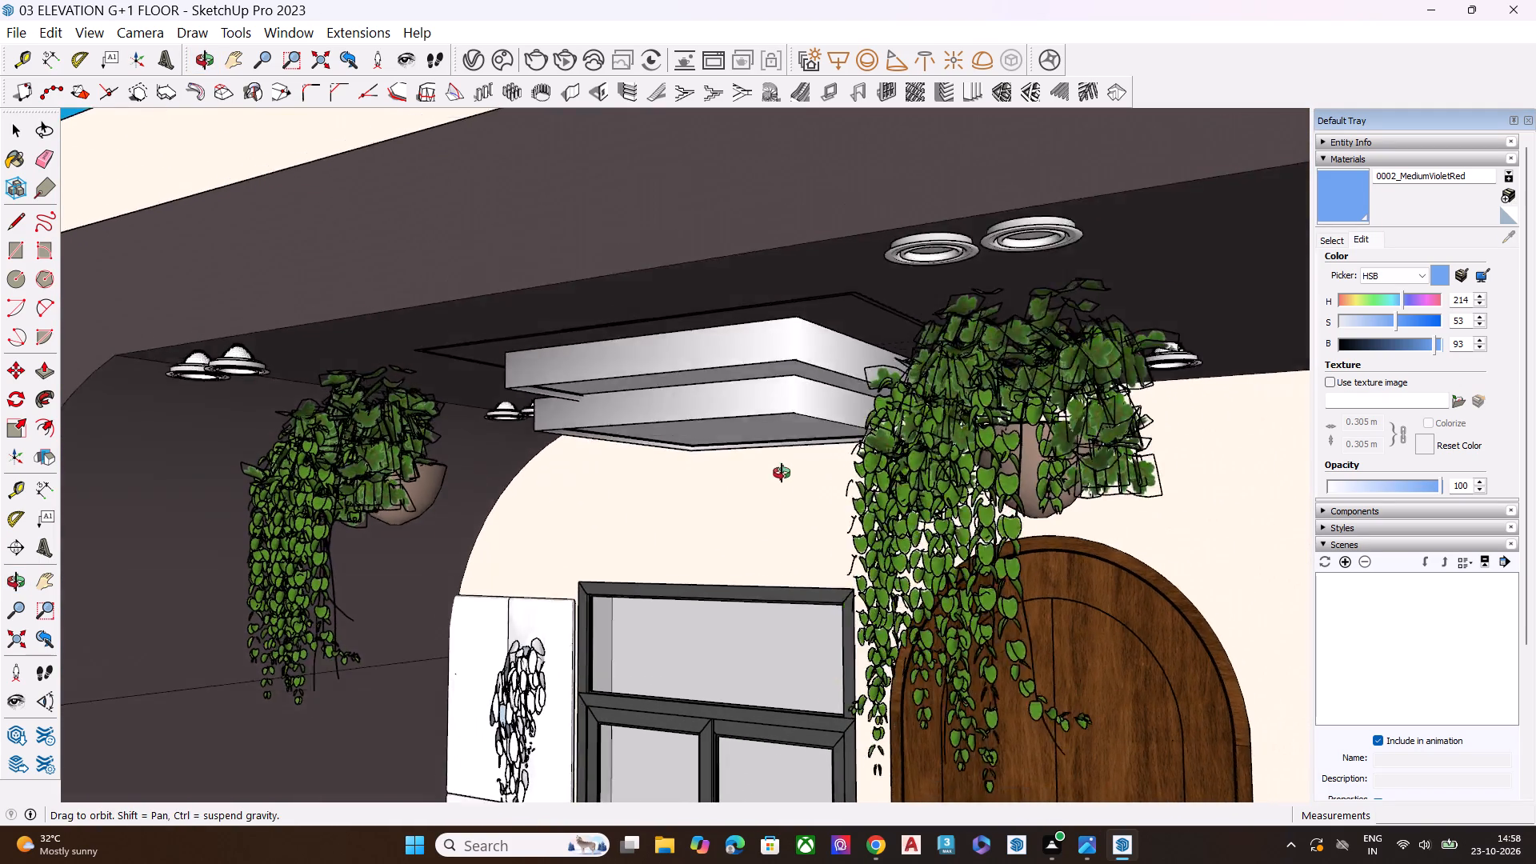
pyautogui.moveTo(782, 473); pyautogui.dragTo(813, 500, button='middle')
pyautogui.press('`')
pyautogui.press('Escape')
# Scale the Tlon Cubo ceiling light down uniformly so it is much smaller than the balcony ceiling frame.
pyautogui.moveTo(789, 478); pyautogui.dragTo(790, 441, button='middle')
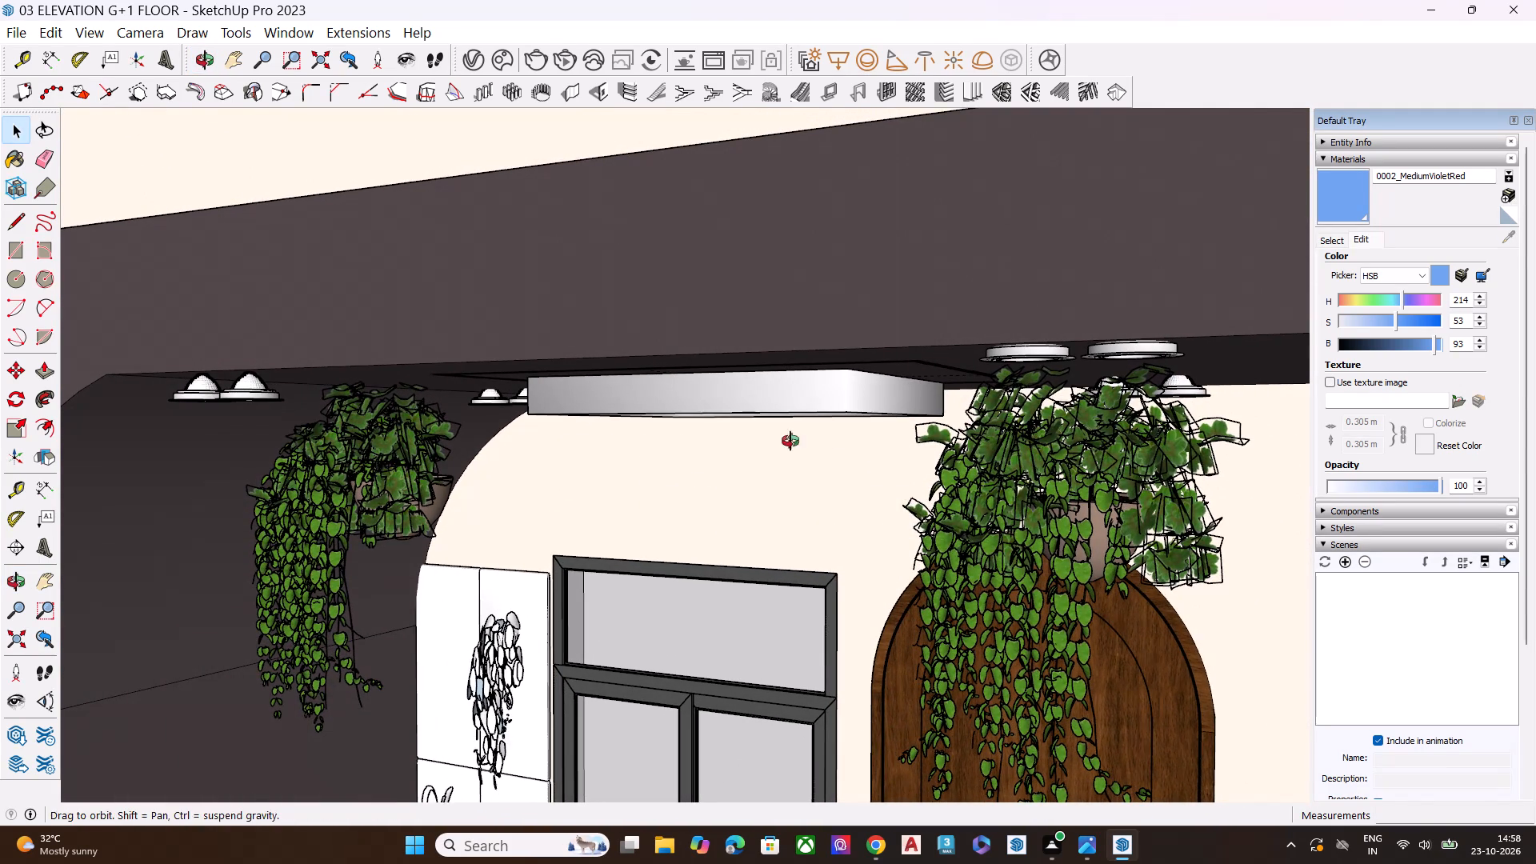
pyautogui.moveTo(790, 441); pyautogui.dragTo(824, 289, button='middle')
pyautogui.scroll(2, 842, 230)
pyautogui.moveTo(866, 198); pyautogui.dragTo(879, 185, button='middle')
pyautogui.click(827, 278)
pyautogui.scroll(-3, 810, 330)
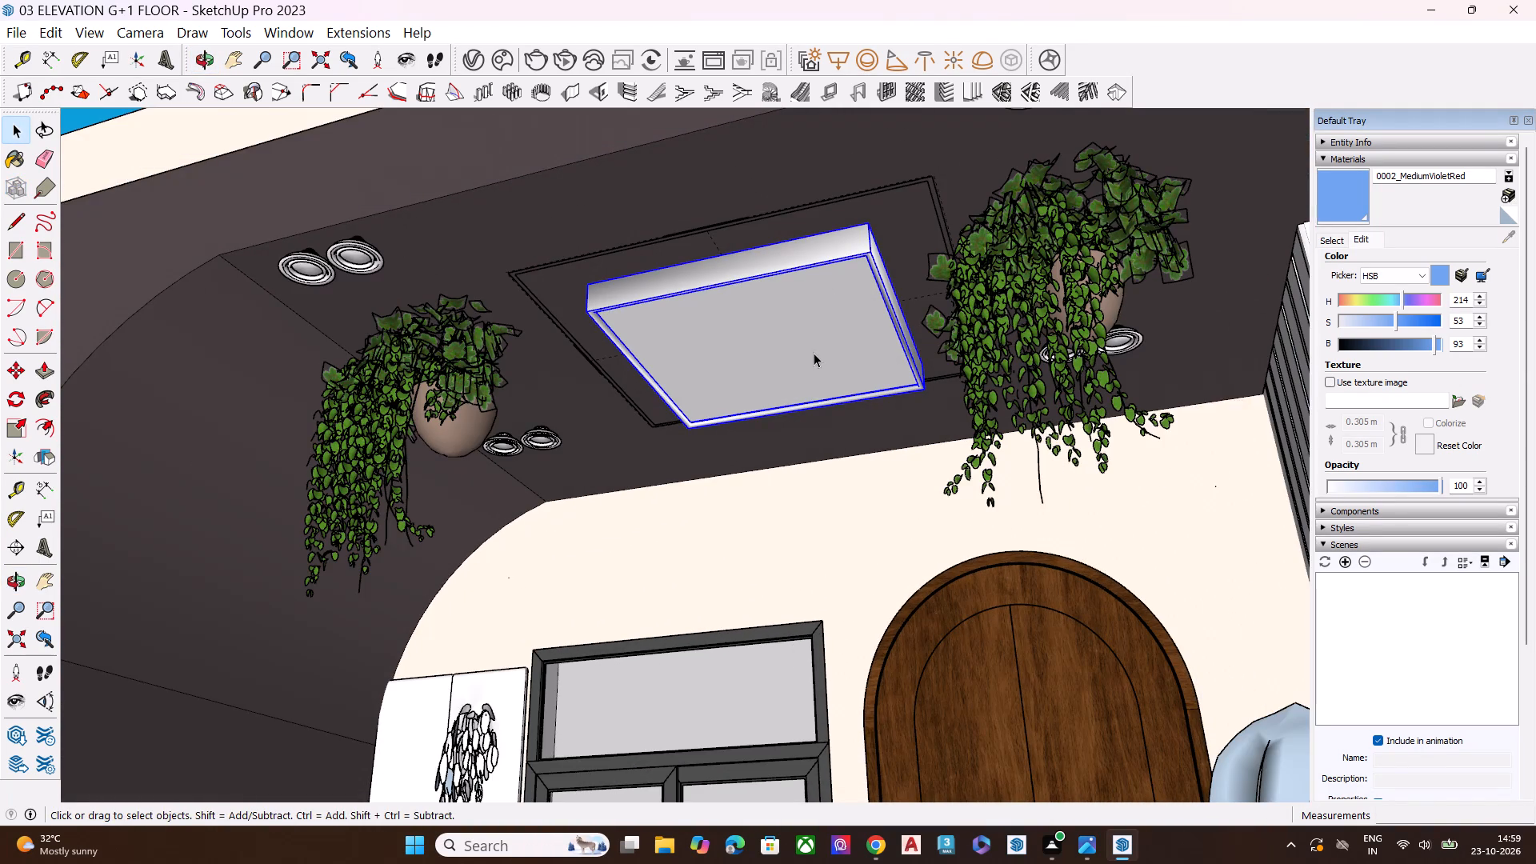
pyautogui.write('AS')
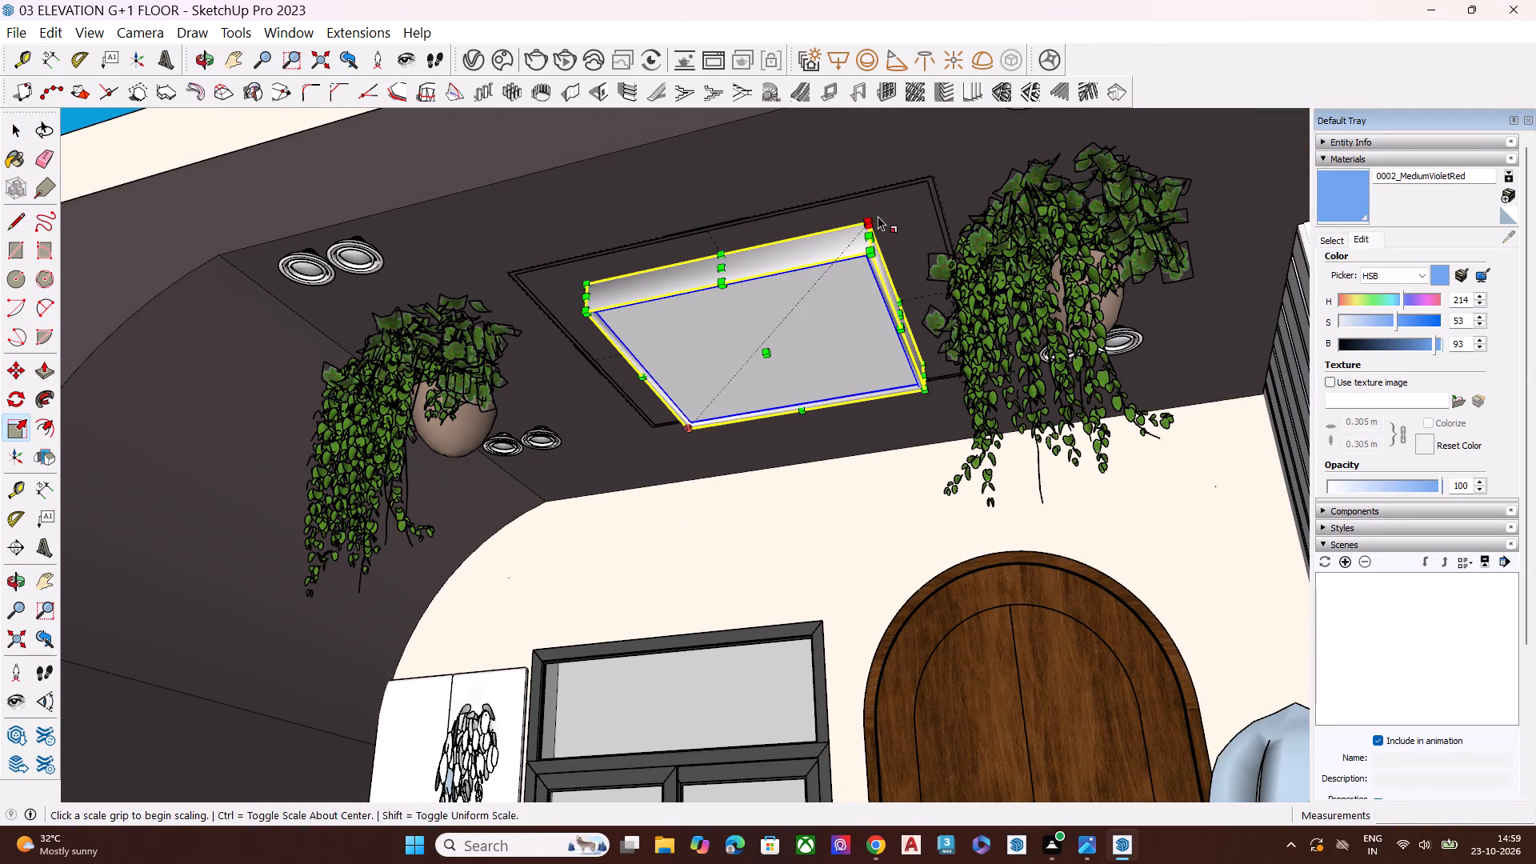
pyautogui.moveTo(866, 225); pyautogui.dragTo(769, 337)
# Move the reduced ceiling light to the centre of the rectangular frame on the balcony ceiling.
pyautogui.moveTo(776, 419); pyautogui.dragTo(690, 481, button='middle')
pyautogui.press('m')
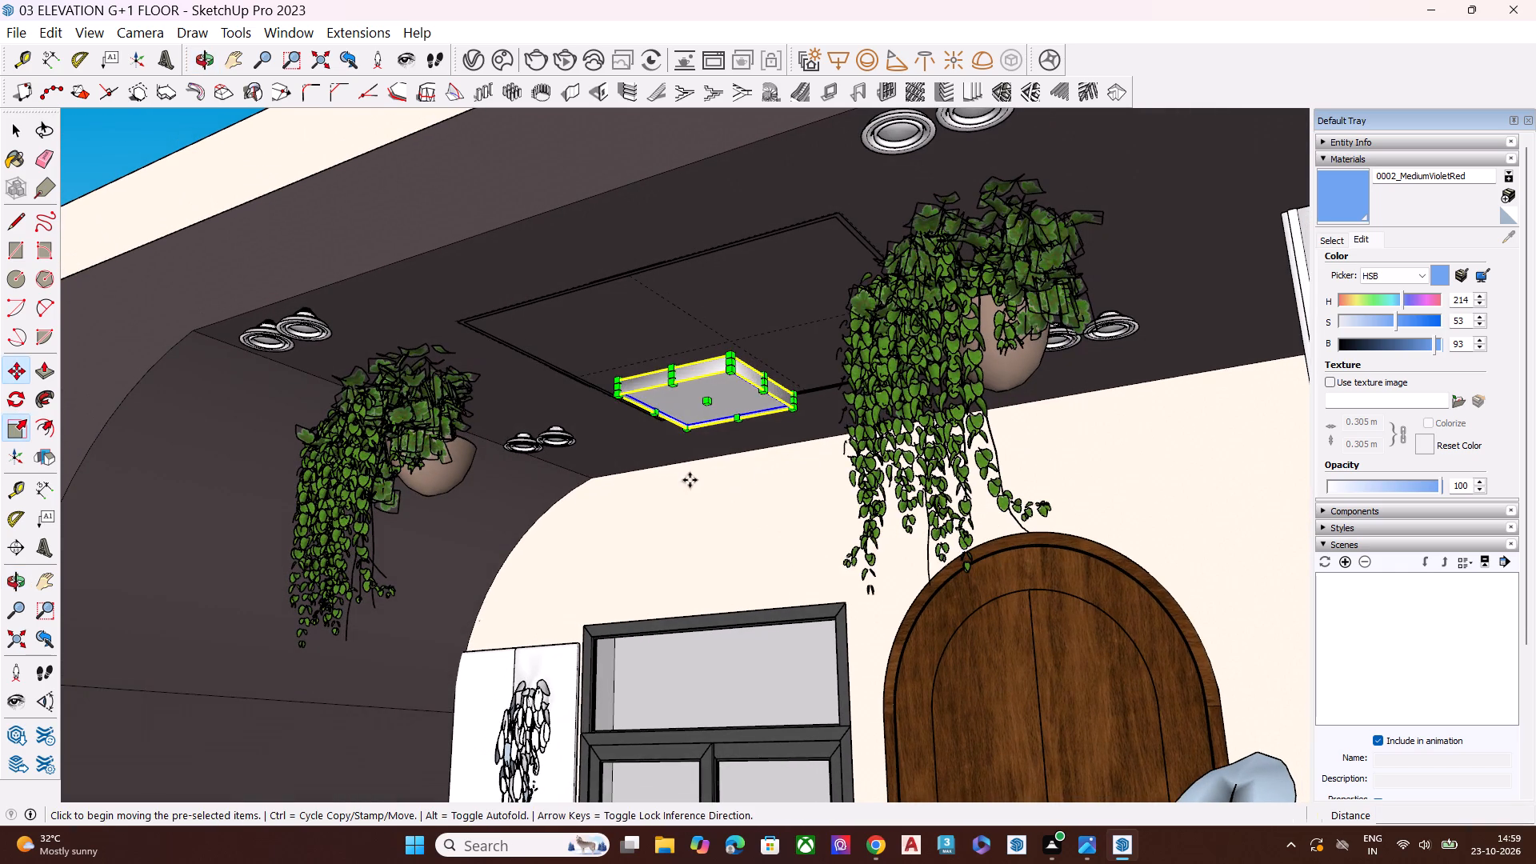
pyautogui.scroll(7, 710, 357)
pyautogui.click(753, 357)
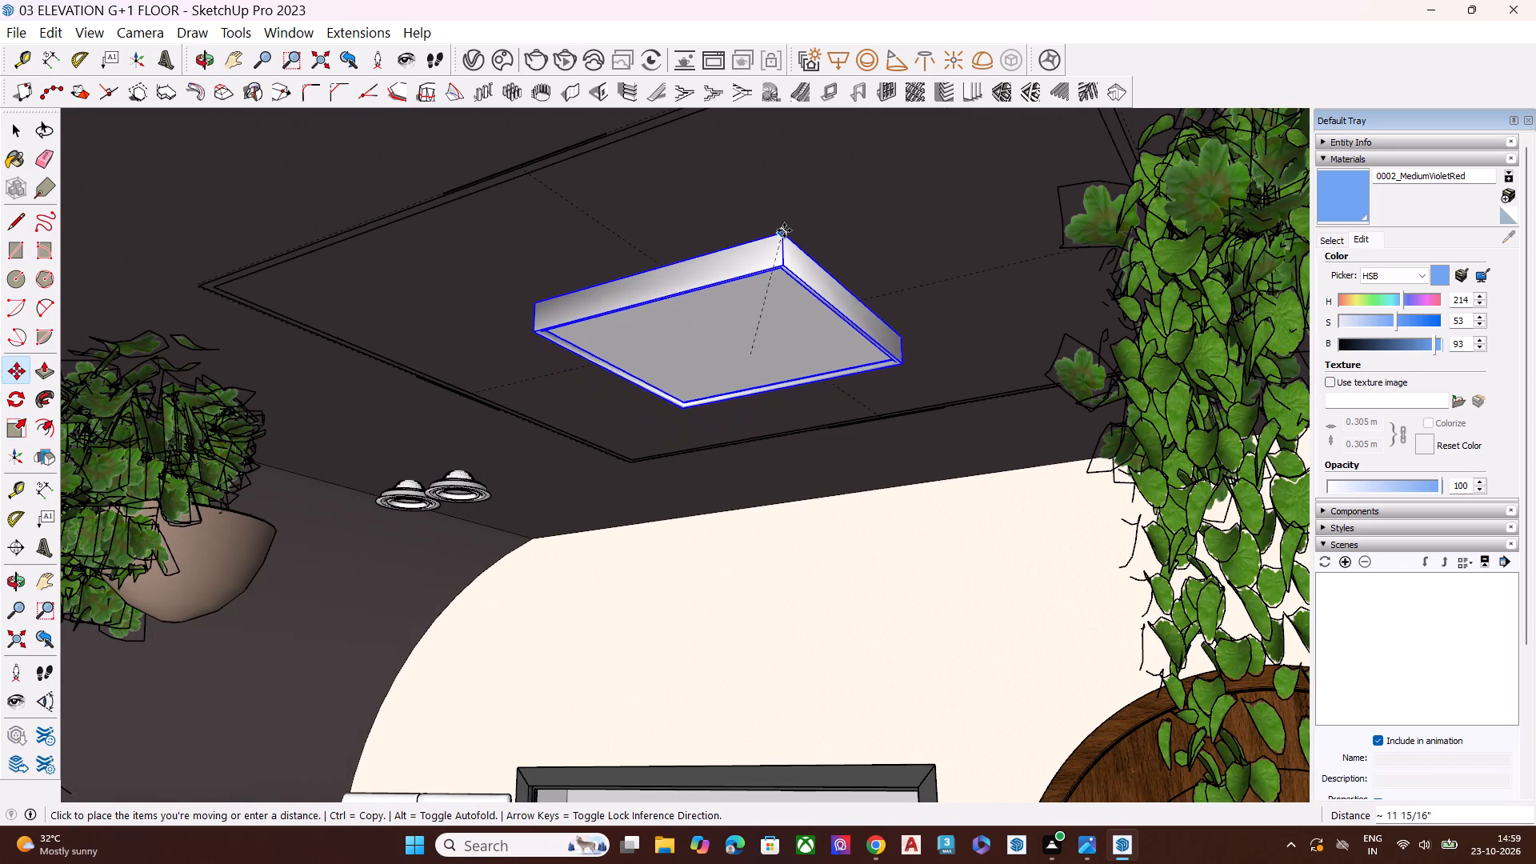
pyautogui.click(776, 210)
# Examine how the light sits against the balcony ceiling, in profile up close and from below within its frame.
pyautogui.moveTo(885, 217); pyautogui.dragTo(811, 345, button='middle')
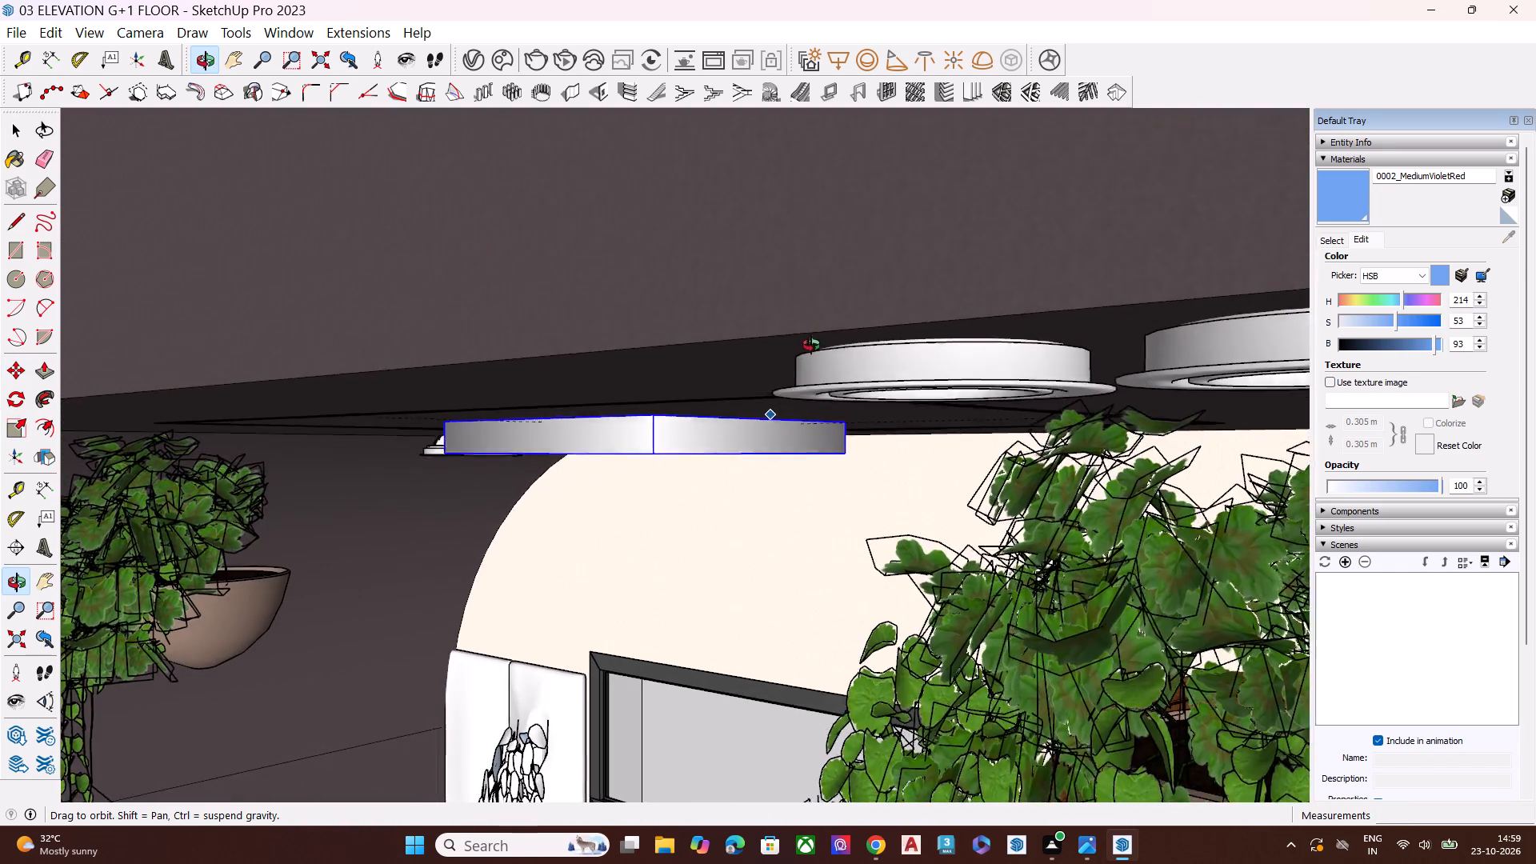
pyautogui.moveTo(811, 345); pyautogui.dragTo(782, 346, button='middle')
pyautogui.scroll(7, 657, 358)
pyautogui.scroll(-1, 524, 414)
pyautogui.scroll(4, 517, 425)
pyautogui.scroll(5, 622, 462)
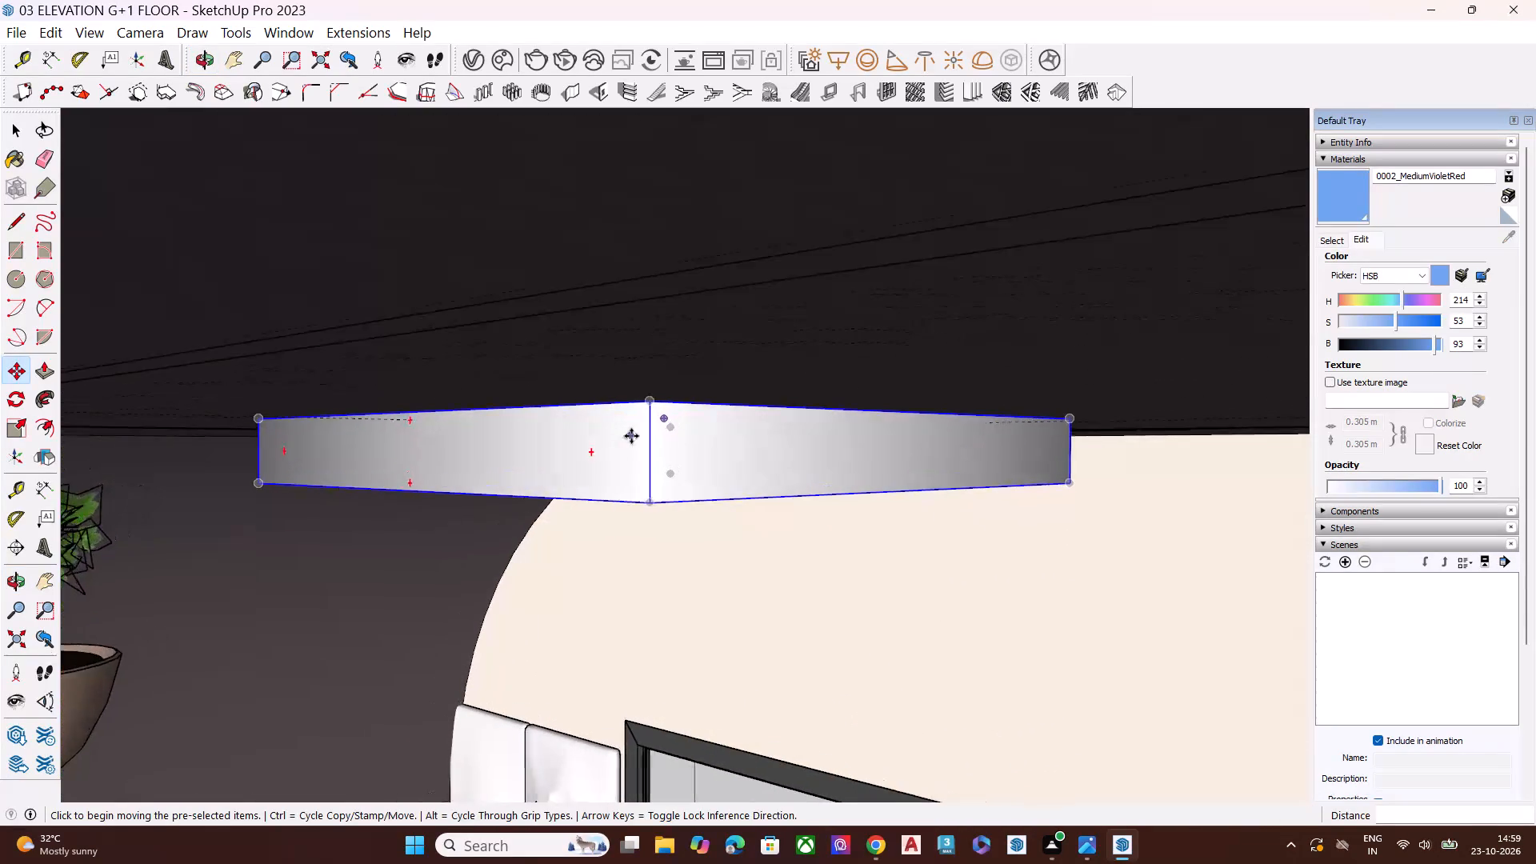
pyautogui.scroll(4, 631, 436)
pyautogui.press('space')
pyautogui.scroll(-8, 771, 358)
pyautogui.scroll(-2, 706, 496)
pyautogui.scroll(1, 700, 494)
pyautogui.scroll(-6, 700, 494)
pyautogui.moveTo(705, 540); pyautogui.dragTo(750, 426, button='middle')
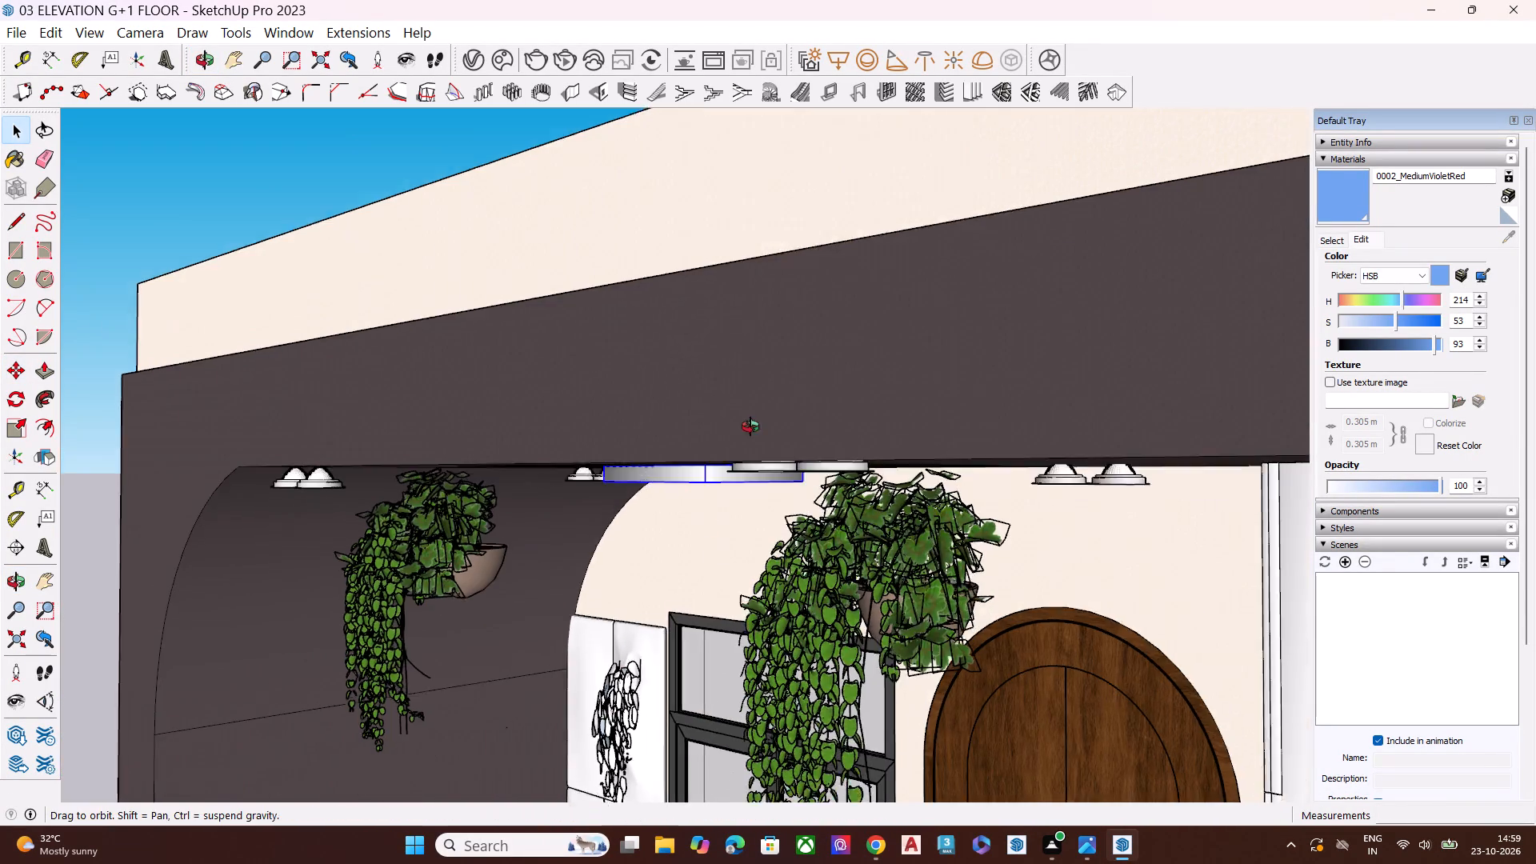
pyautogui.moveTo(750, 426); pyautogui.dragTo(824, 304, button='middle')
pyautogui.scroll(-8, 811, 333)
pyautogui.moveTo(842, 363); pyautogui.dragTo(888, 399, button='middle')
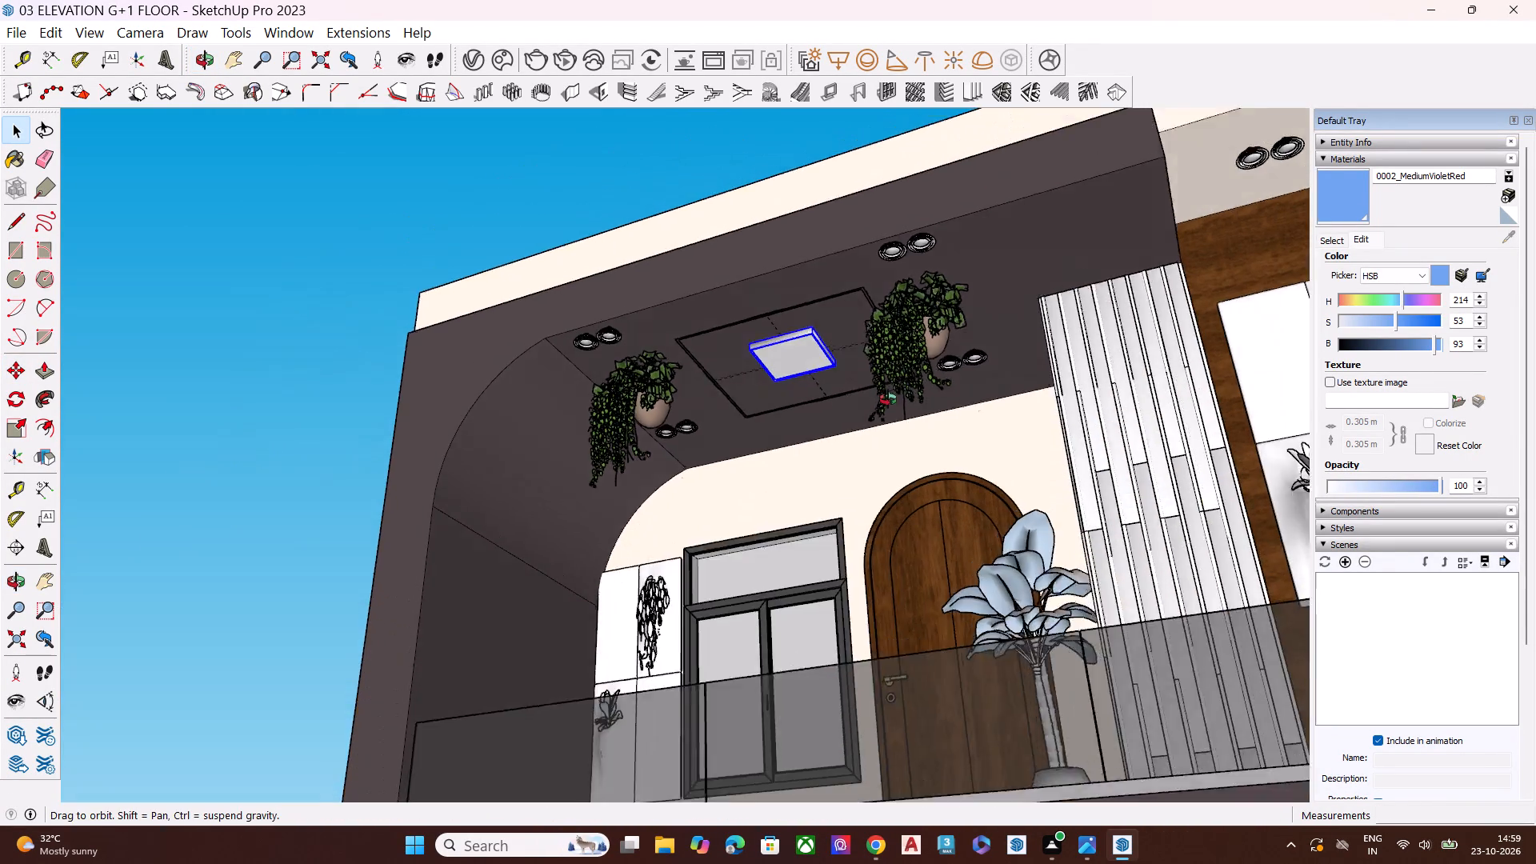
pyautogui.moveTo(888, 399); pyautogui.dragTo(1022, 423, button='middle')
pyautogui.scroll(4, 884, 410)
# Copy the balcony ceiling light down to the ground-floor ceiling of the staircase area, behind the beam with downlights.
pyautogui.click(793, 357)
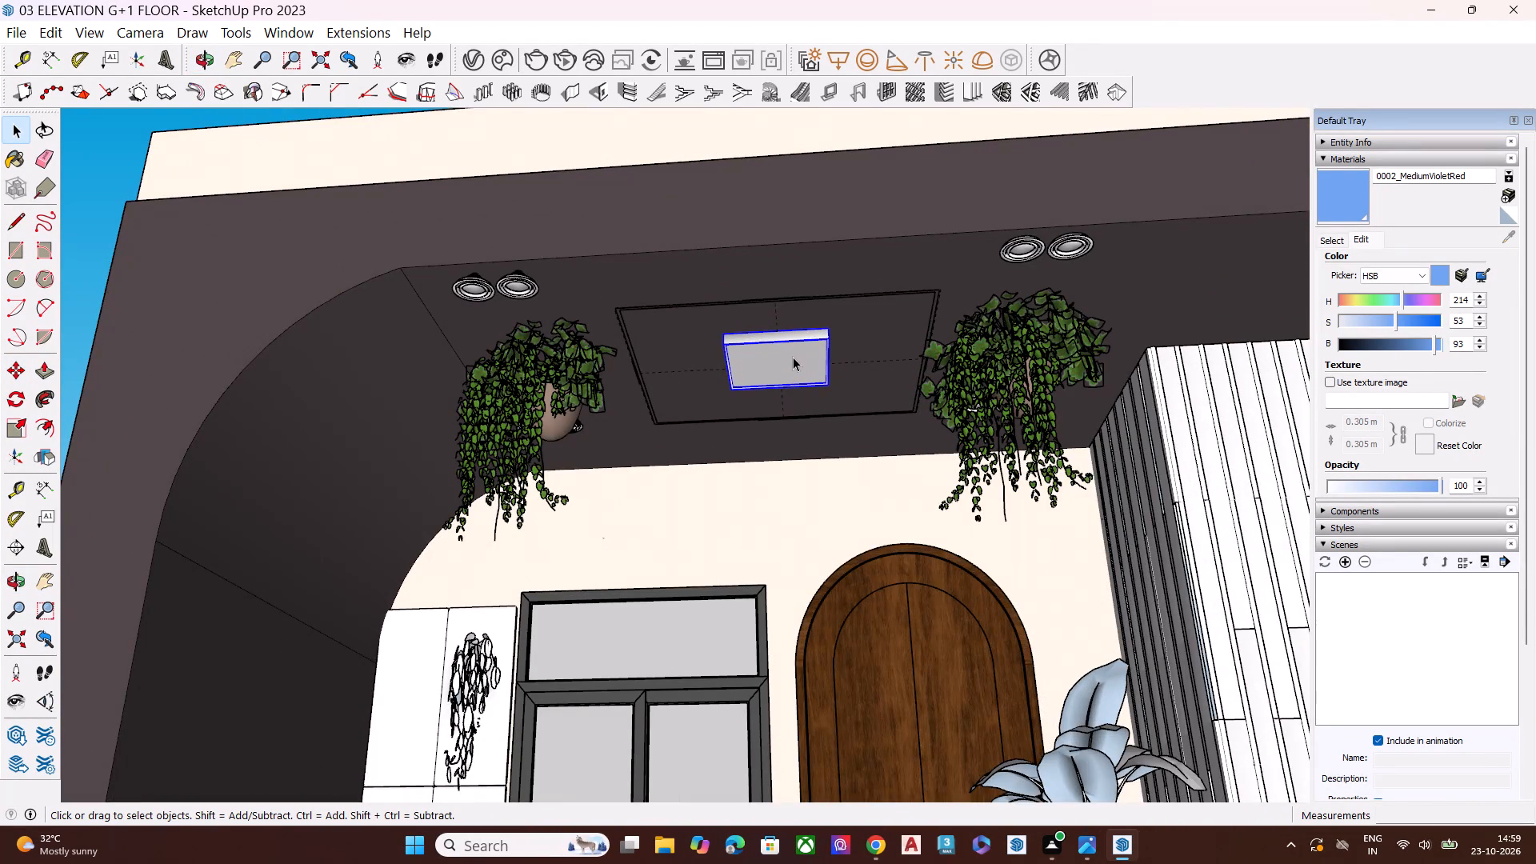
pyautogui.press('m')
pyautogui.click(831, 330)
pyautogui.scroll(-8, 578, 386)
pyautogui.scroll(-9, 768, 403)
pyautogui.scroll(-8, 694, 398)
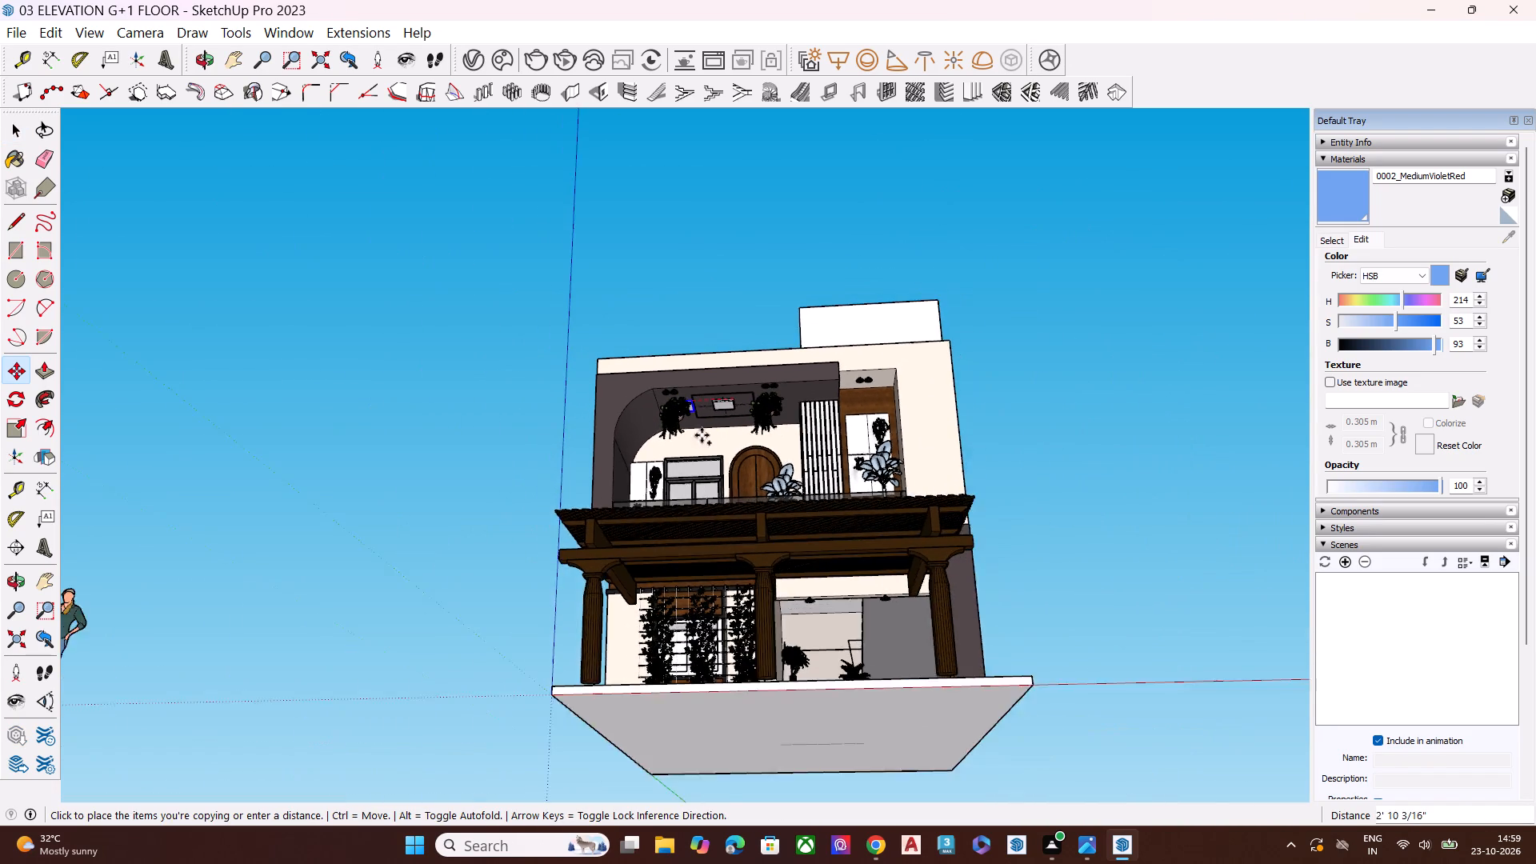
pyautogui.scroll(7, 792, 576)
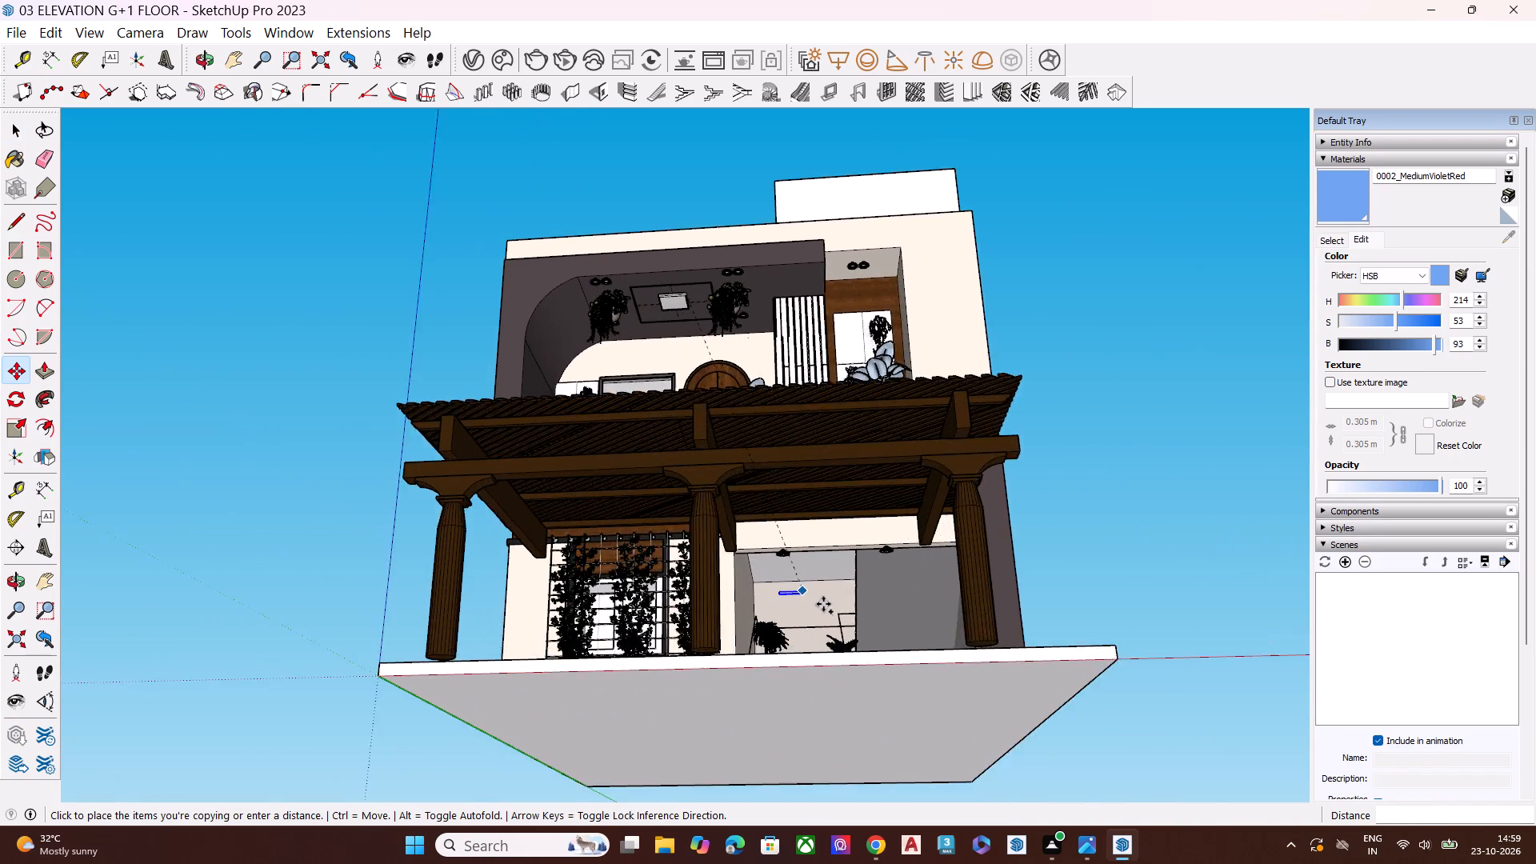
pyautogui.moveTo(820, 606); pyautogui.dragTo(538, 629, button='middle')
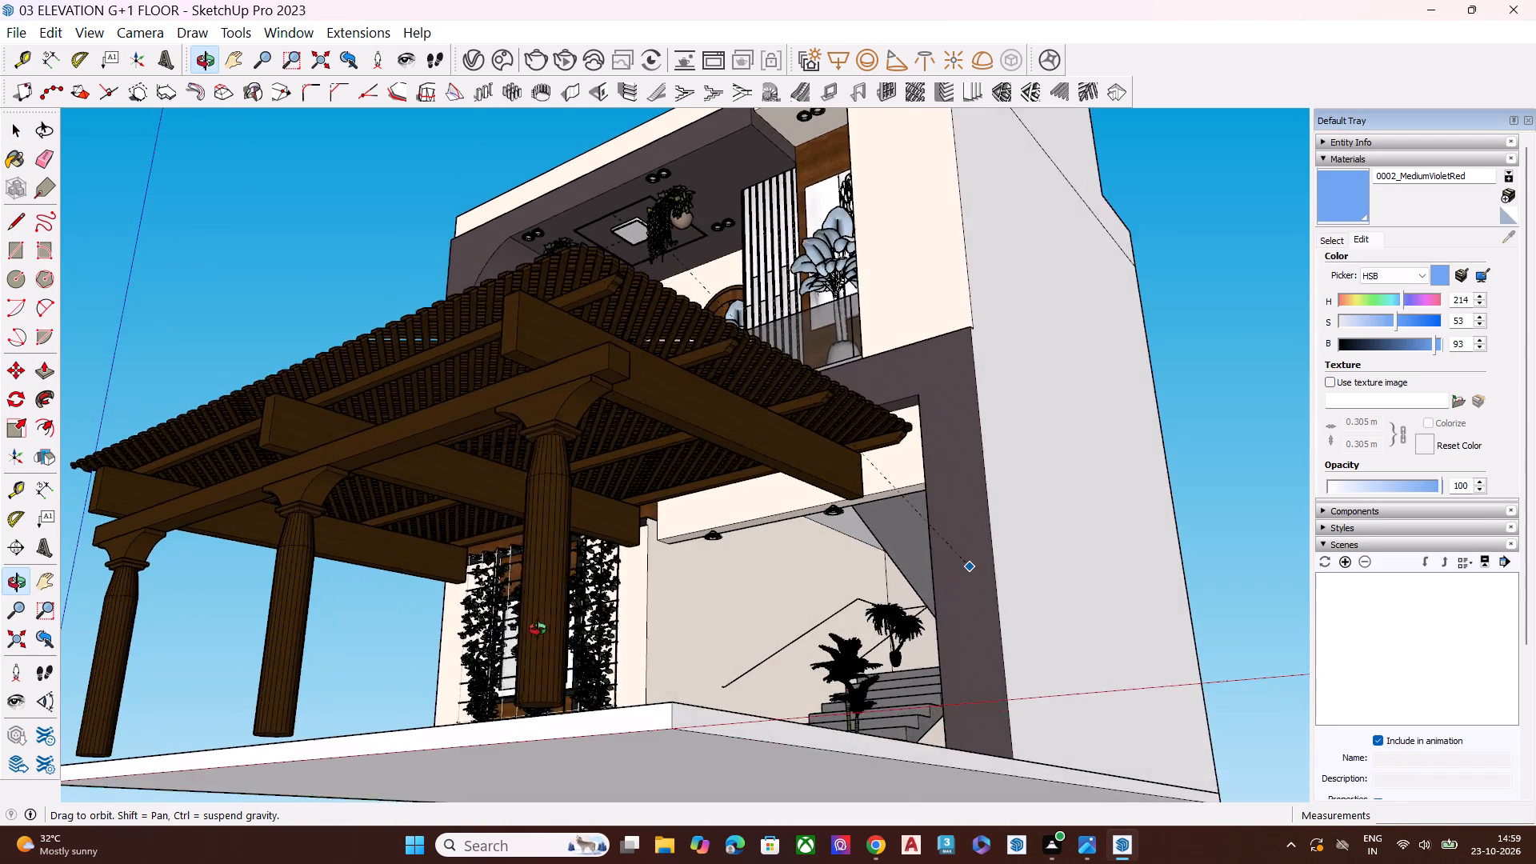
pyautogui.scroll(4, 586, 622)
pyautogui.scroll(-1, 670, 621)
pyautogui.scroll(3, 674, 621)
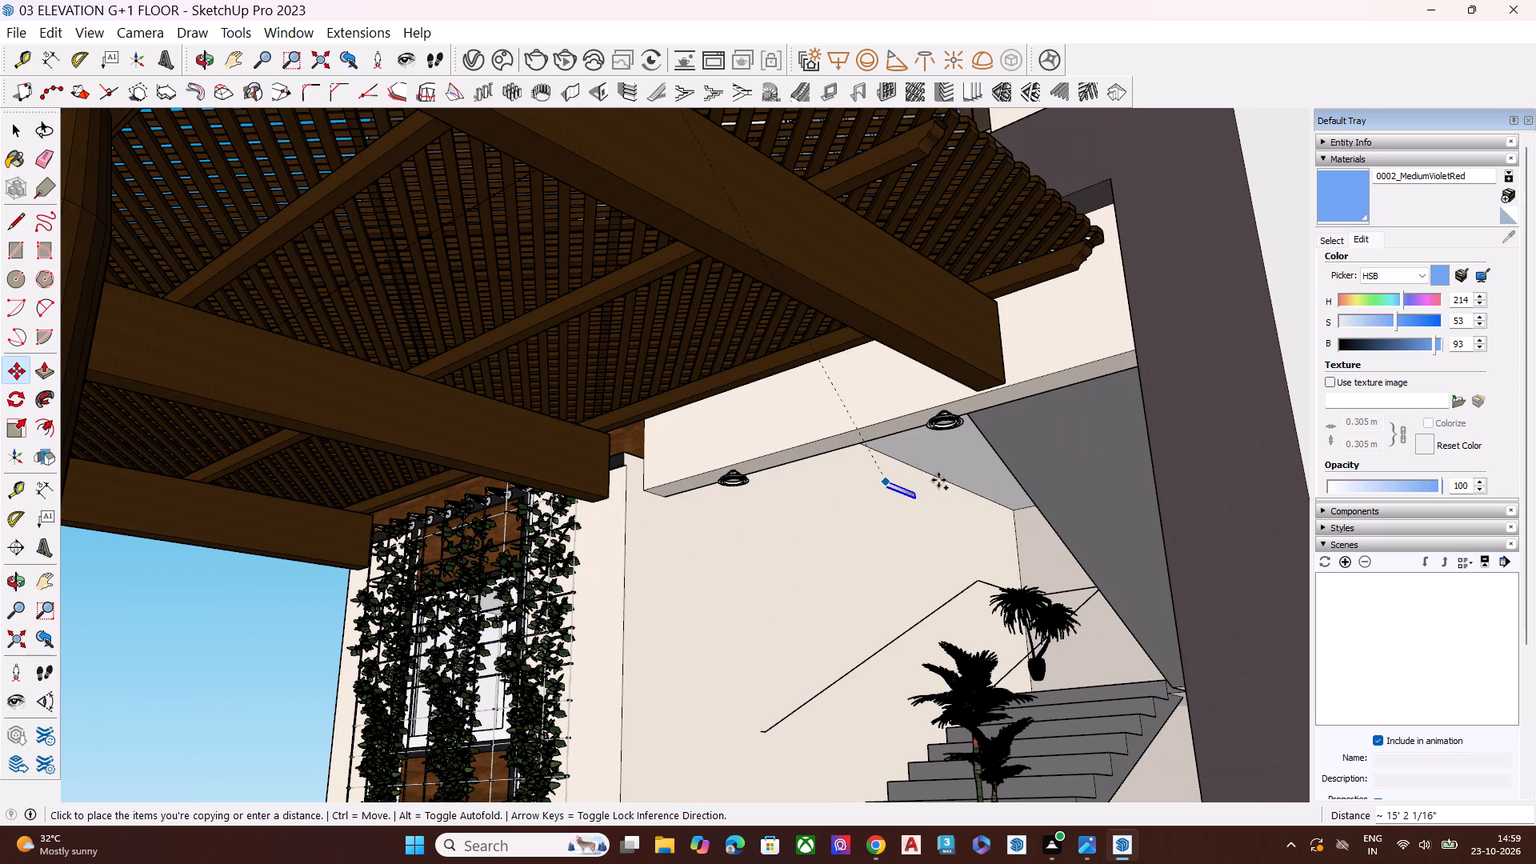
pyautogui.moveTo(968, 478); pyautogui.dragTo(946, 387, button='middle')
pyautogui.moveTo(939, 390); pyautogui.dragTo(830, 464, button='middle')
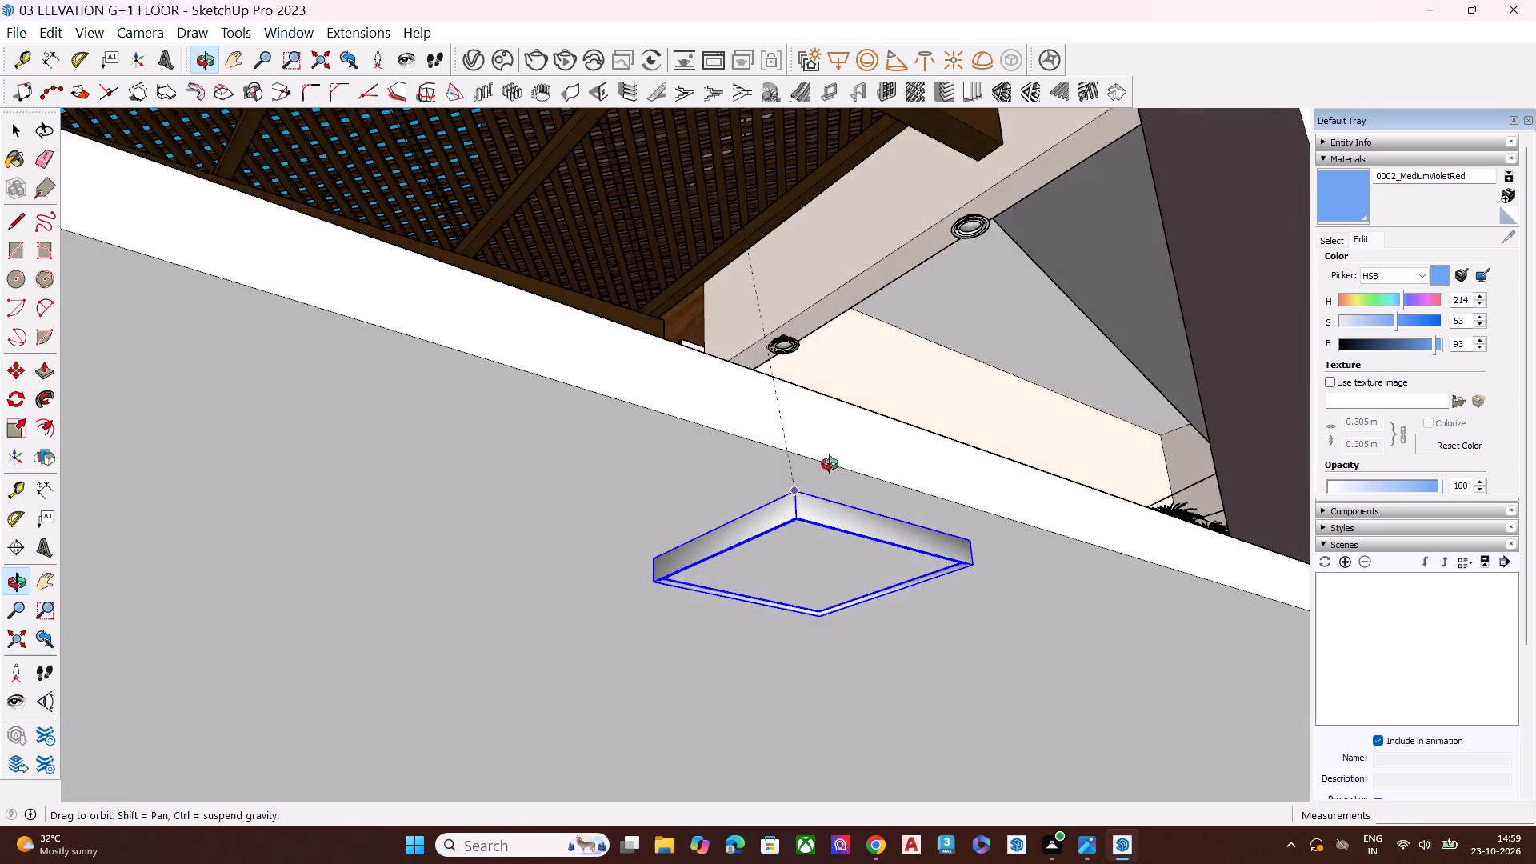
pyautogui.moveTo(830, 464); pyautogui.dragTo(707, 466, button='middle')
pyautogui.scroll(-6, 739, 490)
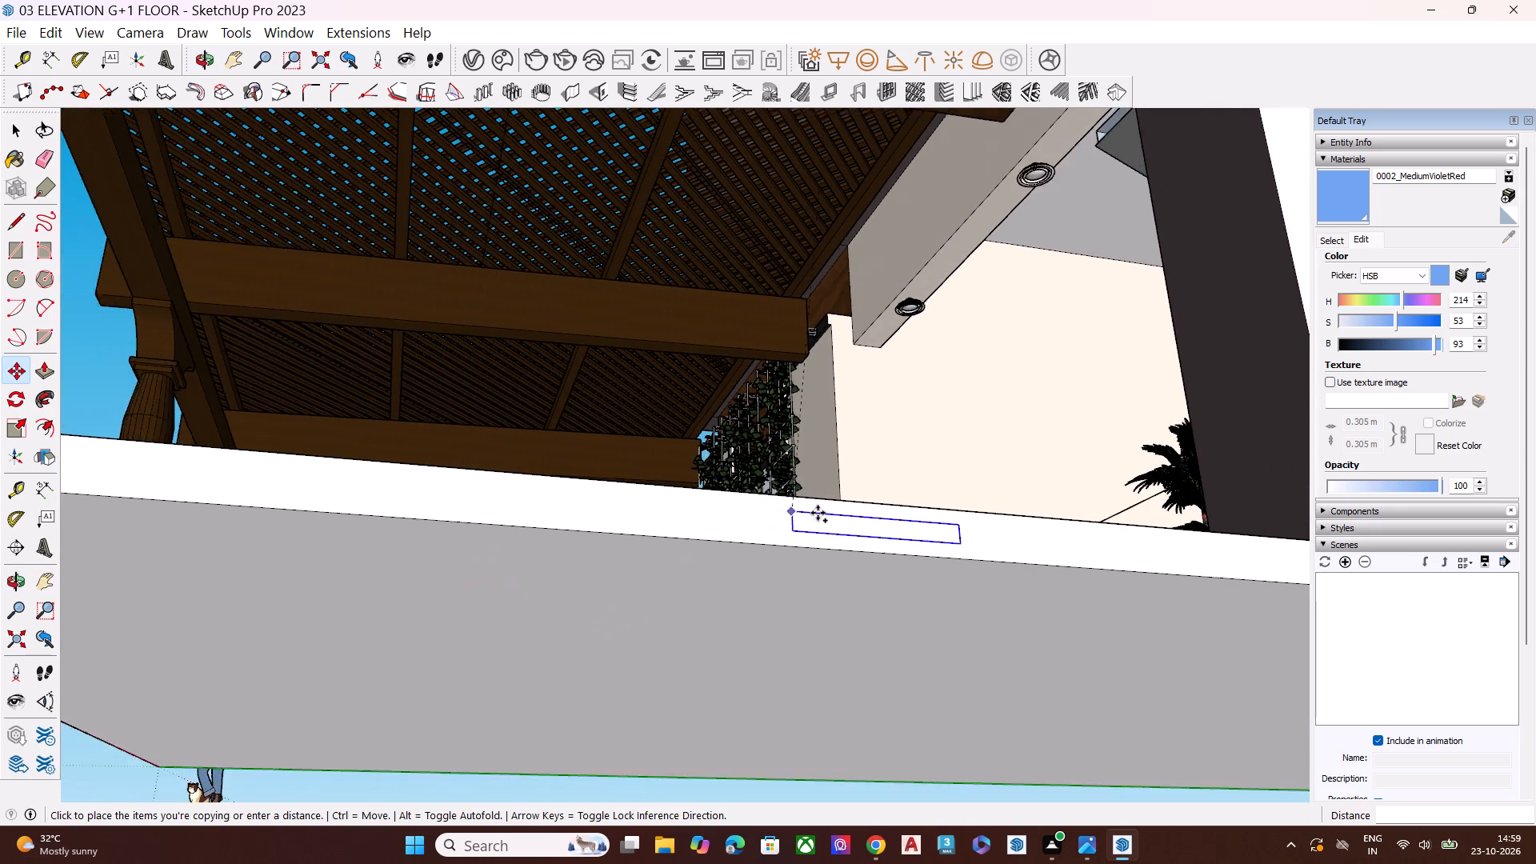
pyautogui.scroll(-2, 818, 513)
pyautogui.scroll(5, 1002, 281)
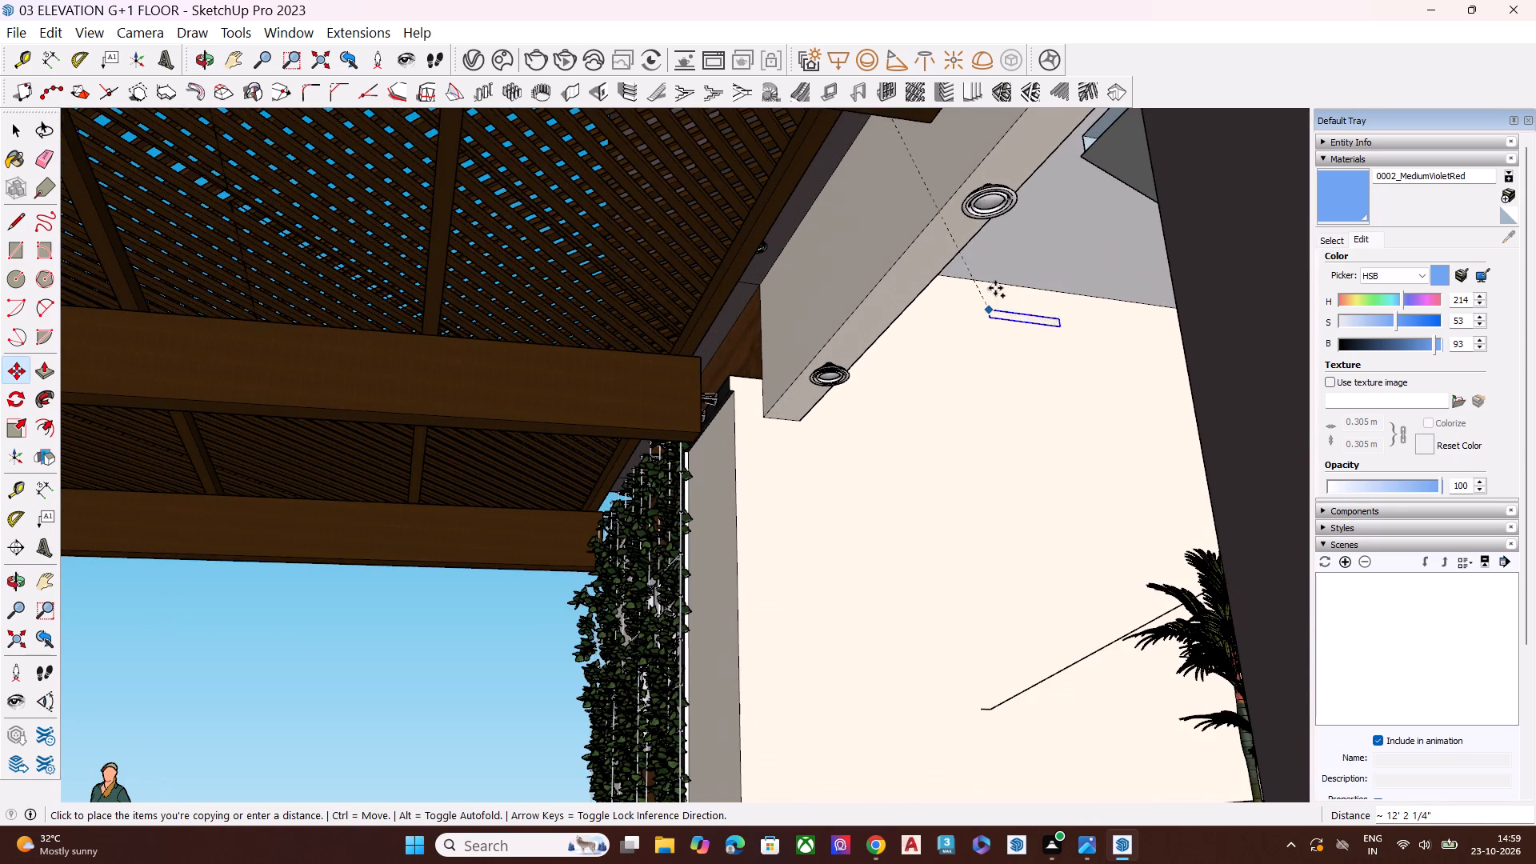
pyautogui.scroll(6, 995, 288)
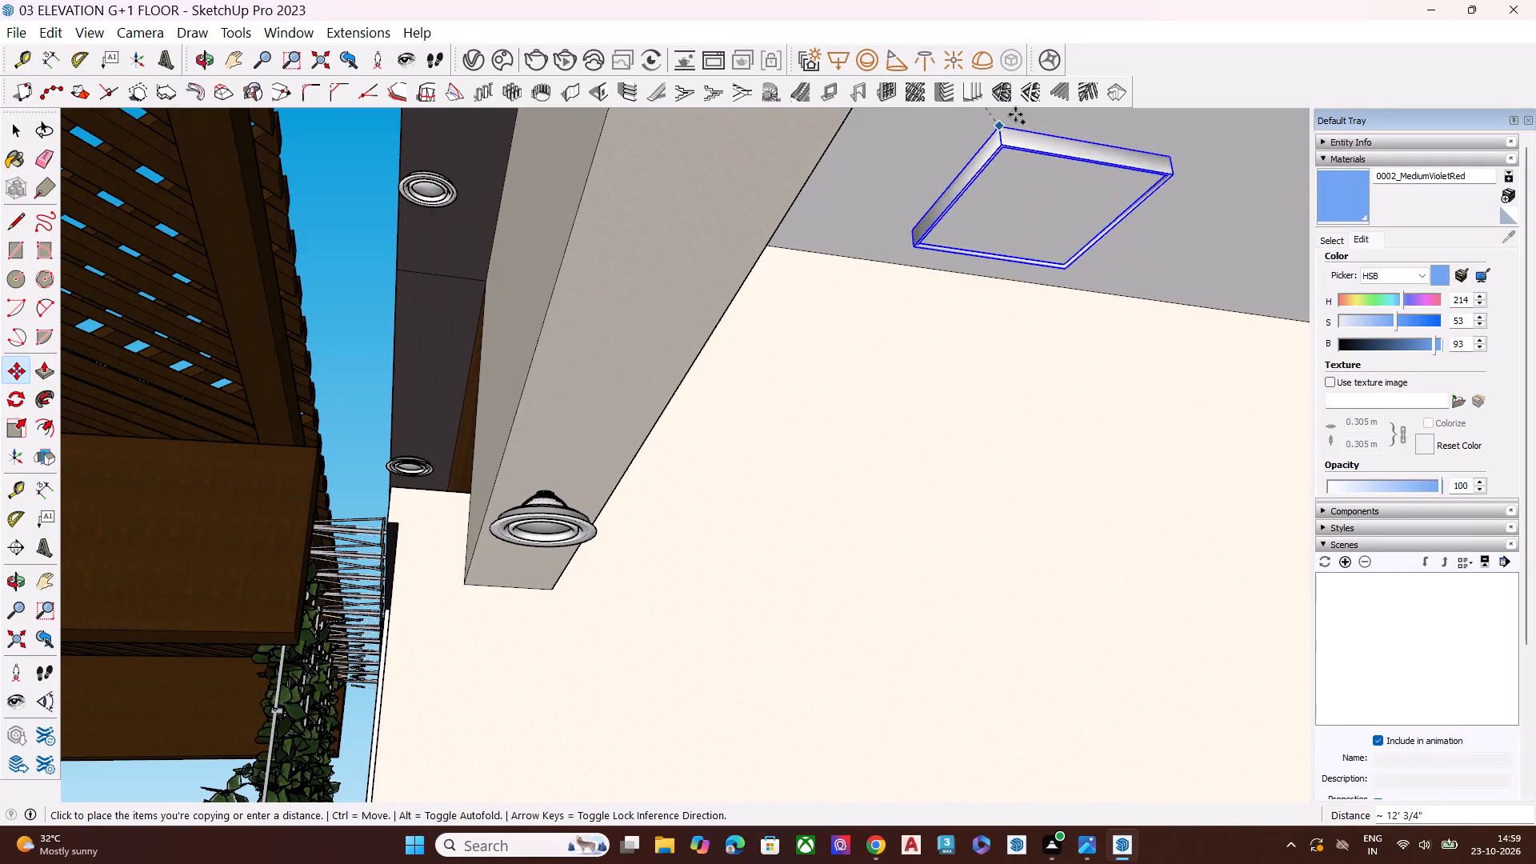
pyautogui.click(1128, 130)
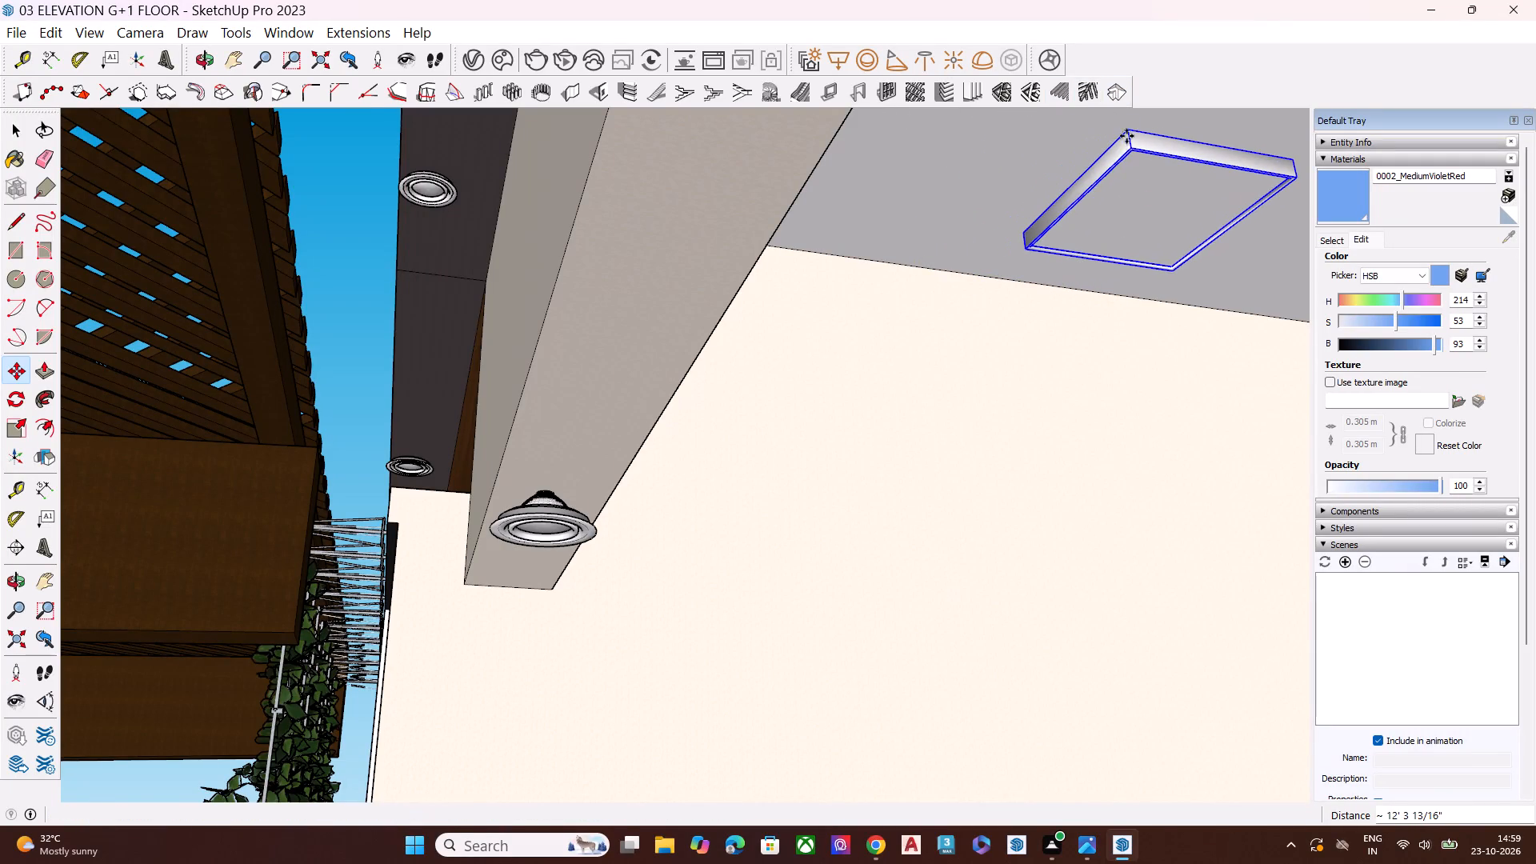
# Shift the copied light across the ground-floor staircase ceiling, farther from the side wall.
pyautogui.scroll(-7, 945, 364)
pyautogui.moveTo(927, 479); pyautogui.dragTo(921, 514, button='middle')
pyautogui.scroll(6, 1053, 362)
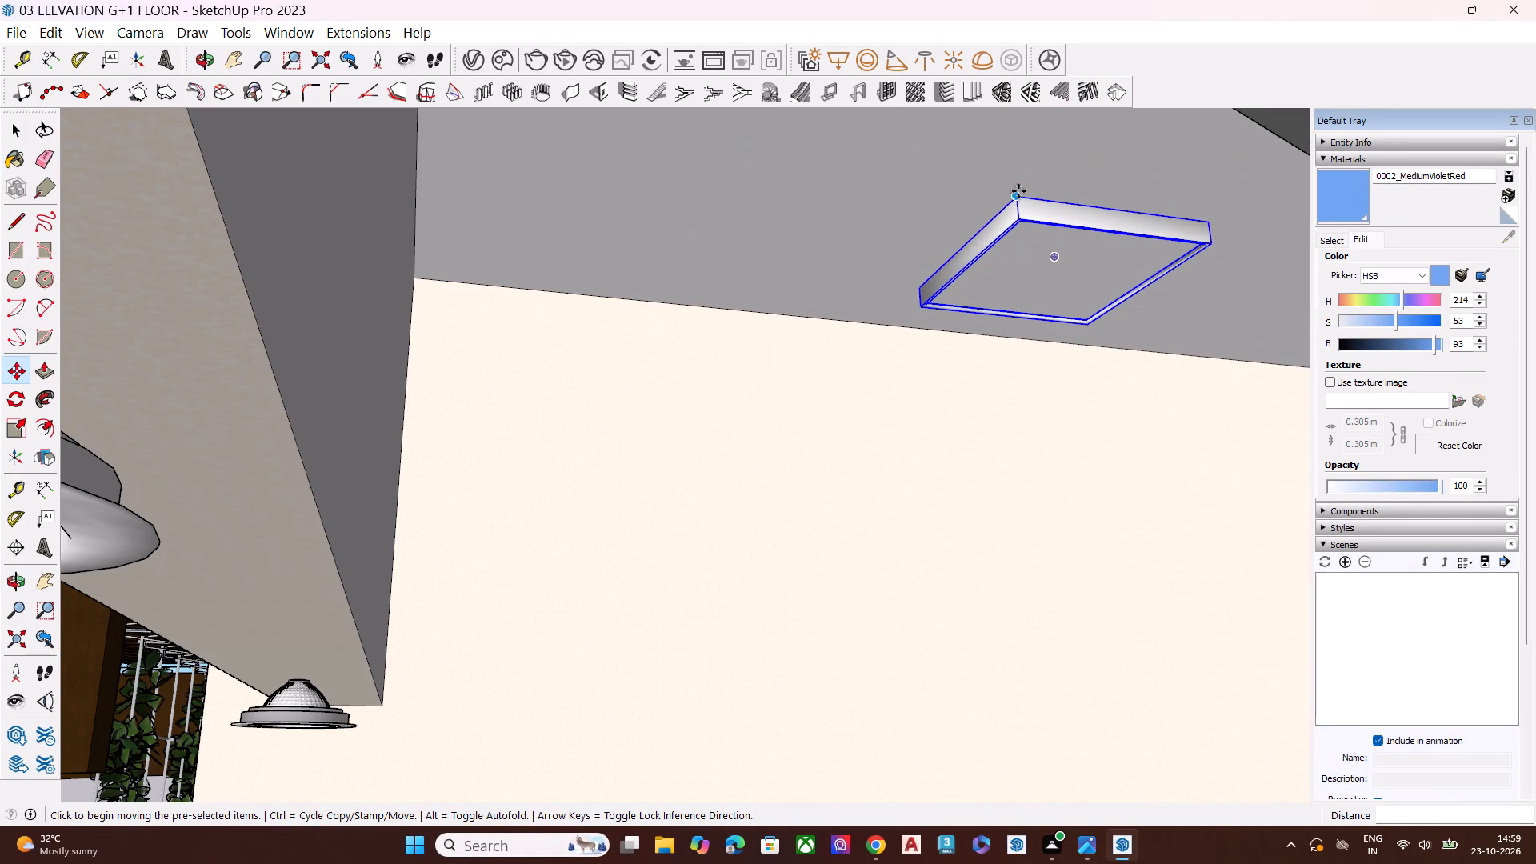
pyautogui.click(1018, 191)
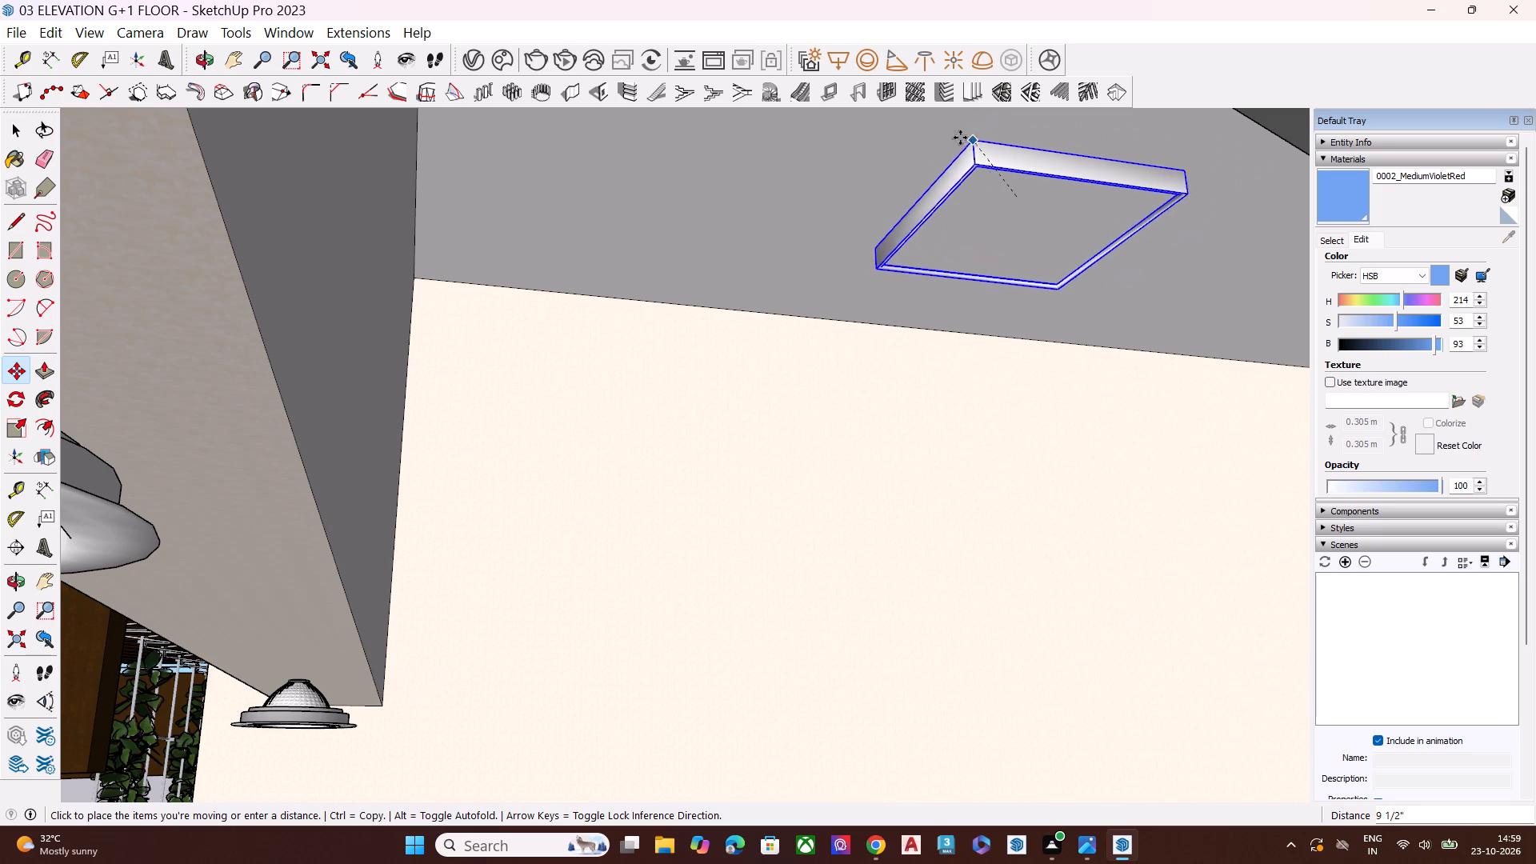
pyautogui.click(997, 116)
pyautogui.press('space')
pyautogui.scroll(-4, 908, 201)
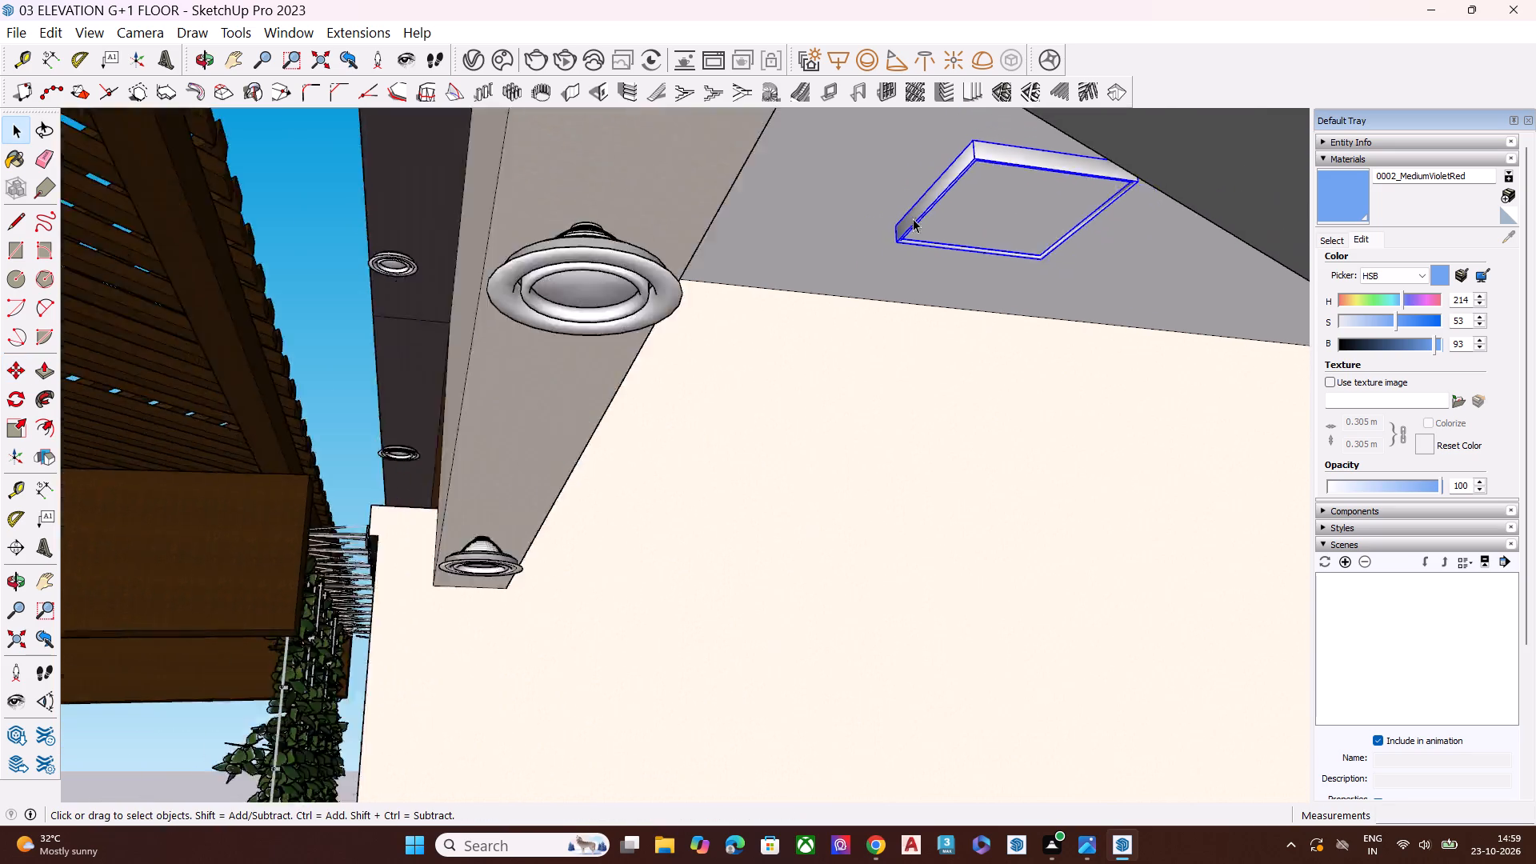
# Examine the whole house from the side and at an angle, closing in on the balcony ceiling.
pyautogui.scroll(-3, 904, 292)
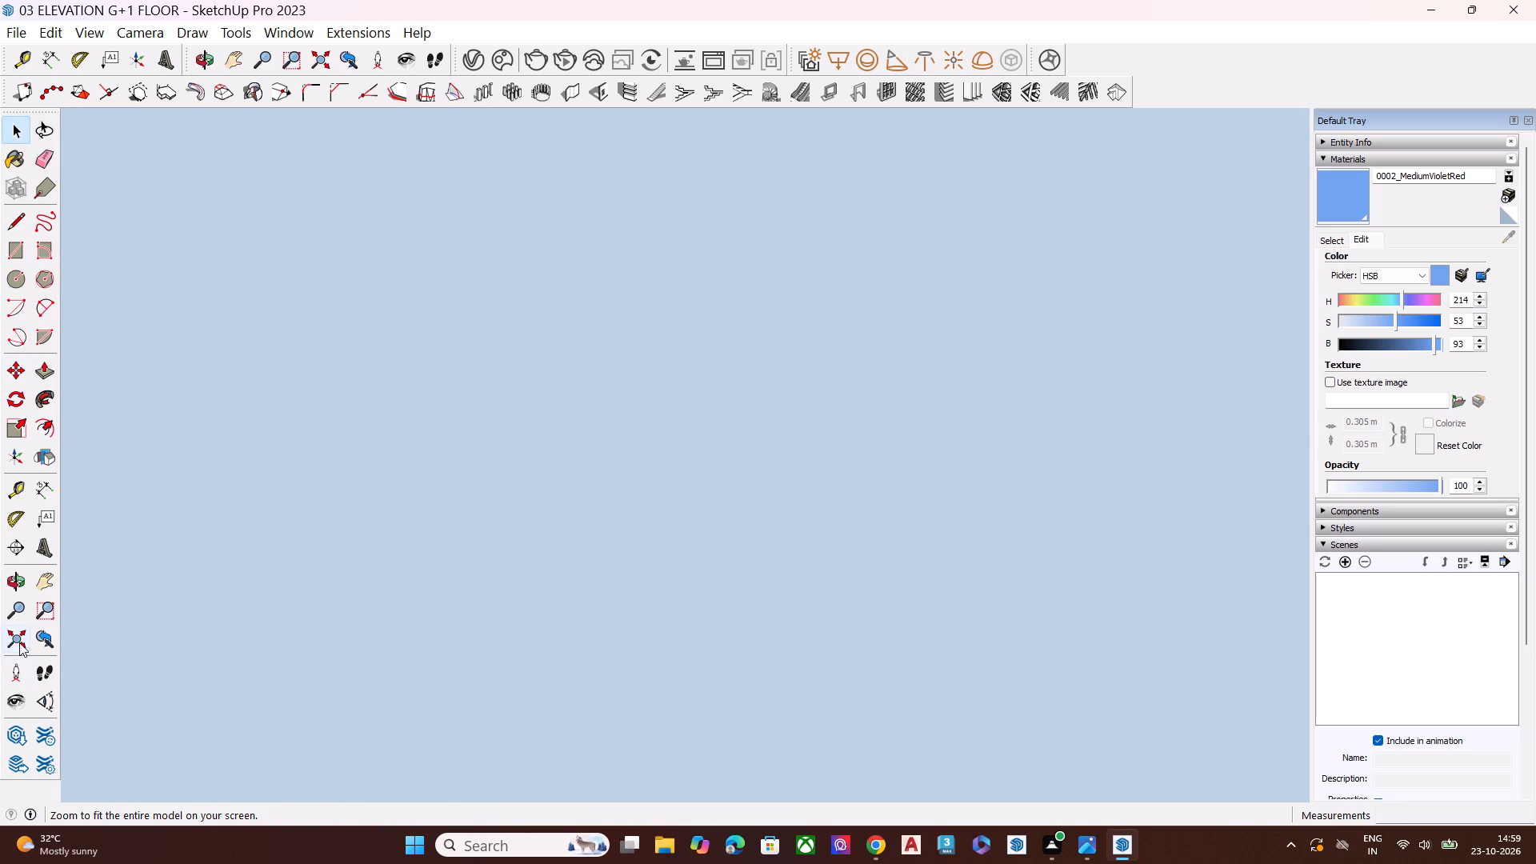
pyautogui.click(20, 638)
pyautogui.click(435, 412)
pyautogui.moveTo(501, 467); pyautogui.dragTo(550, 510, button='middle')
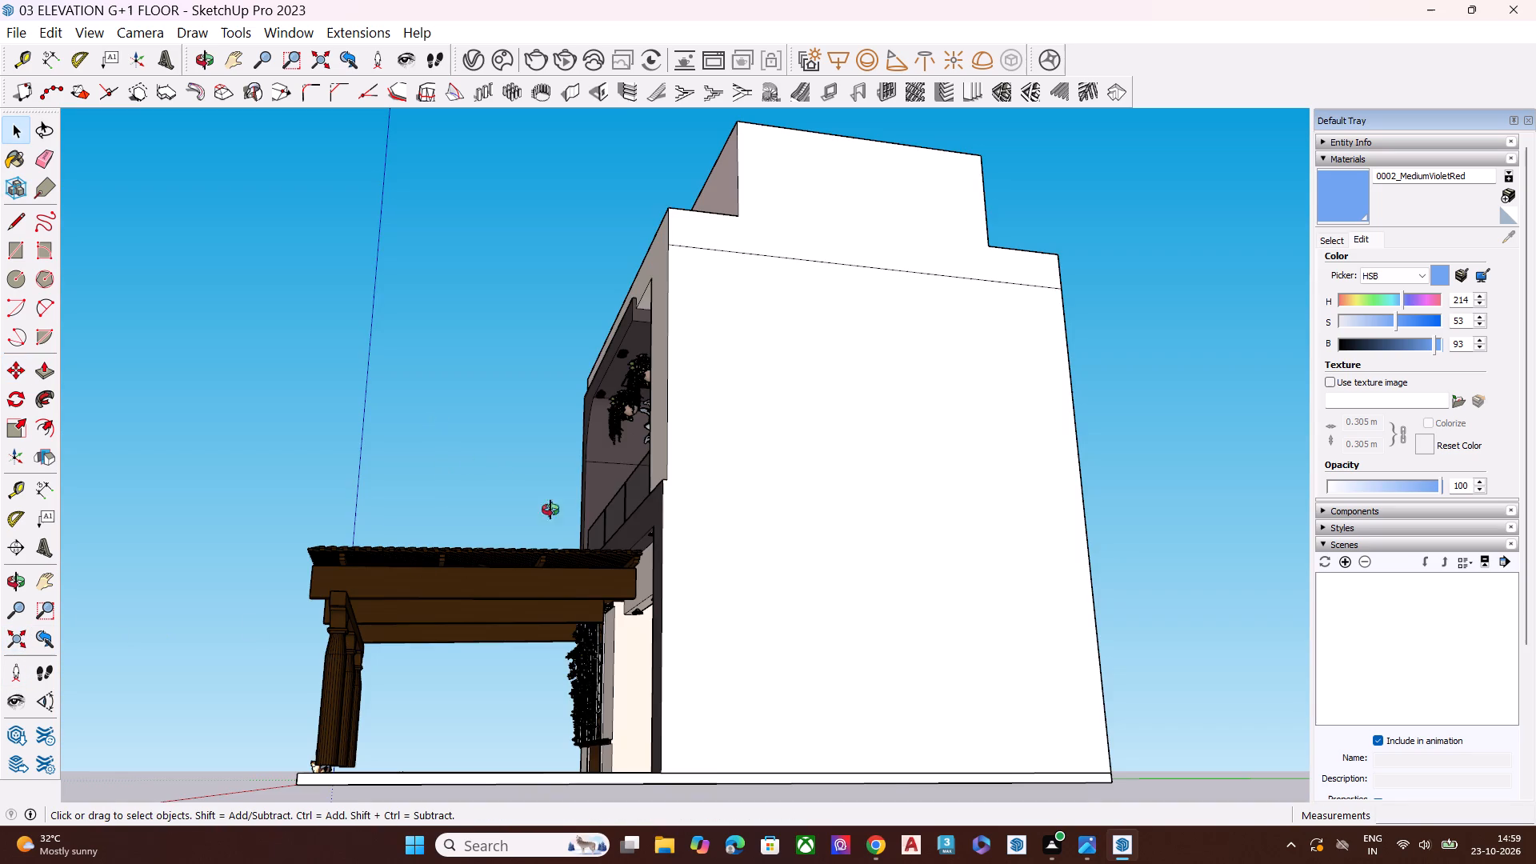
pyautogui.moveTo(550, 510); pyautogui.dragTo(773, 516, button='middle')
pyautogui.scroll(3, 620, 366)
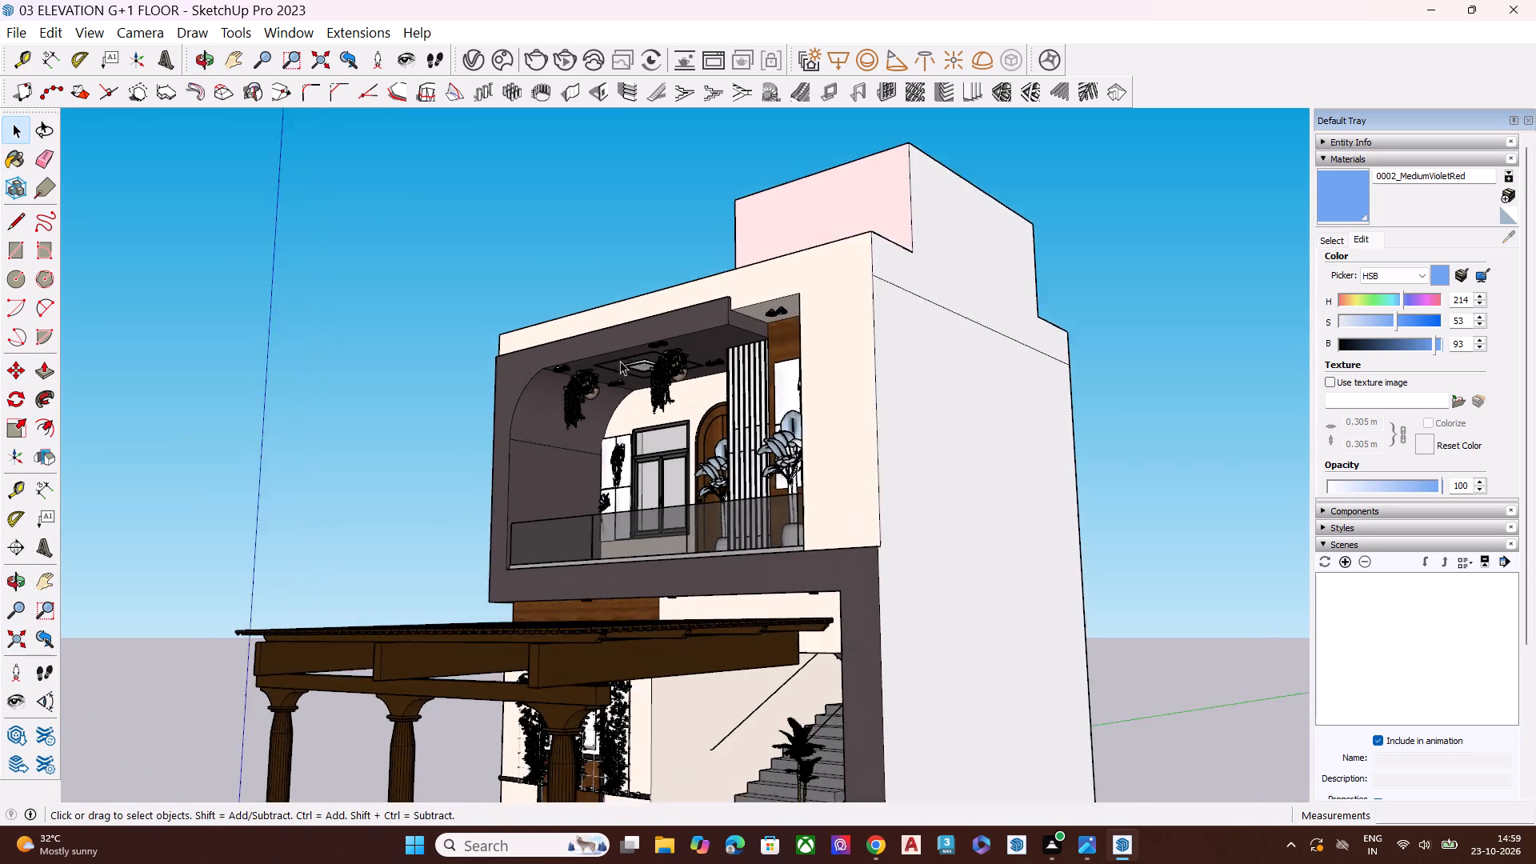
pyautogui.scroll(8, 620, 361)
pyautogui.scroll(-1, 678, 372)
pyautogui.scroll(4, 678, 372)
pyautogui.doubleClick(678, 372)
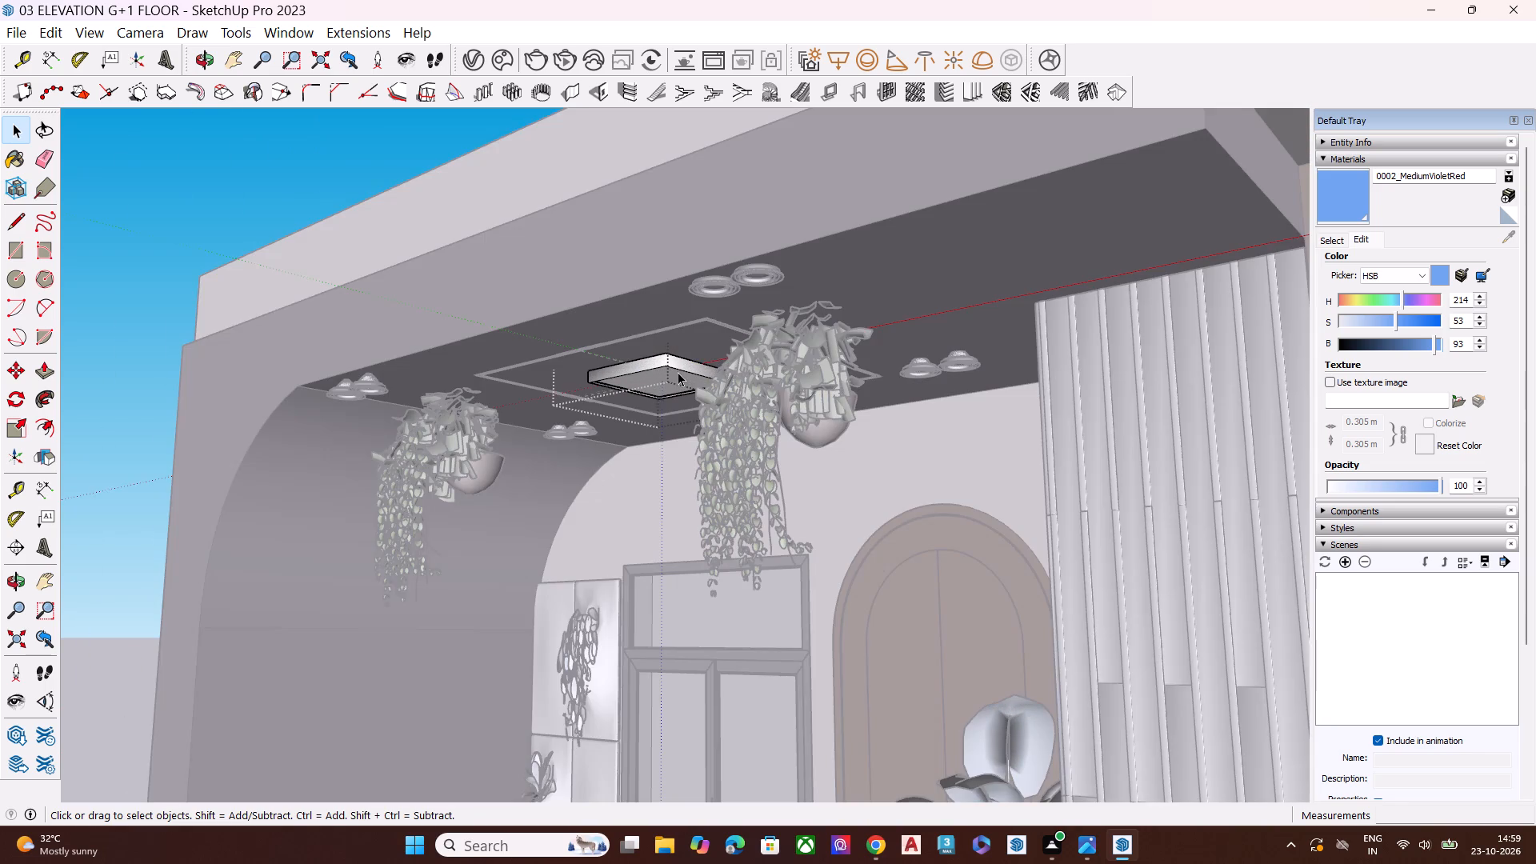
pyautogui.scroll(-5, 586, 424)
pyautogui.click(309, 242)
# Copy the balcony ceiling light down to the underside of the ground-floor beam in front of the staircase, between its two downlights.
pyautogui.scroll(1, 638, 385)
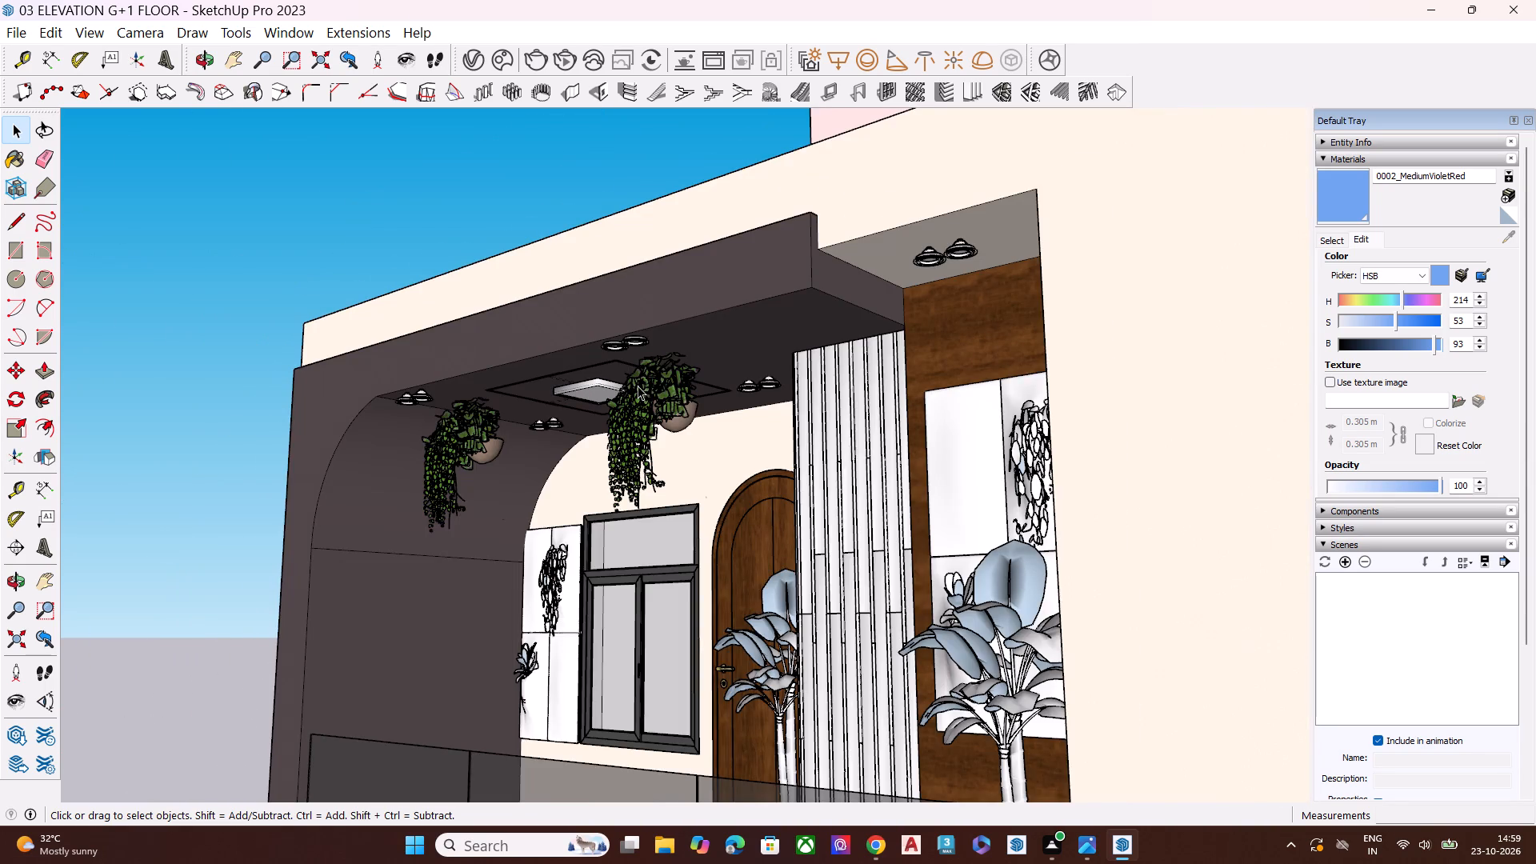
pyautogui.scroll(3, 638, 386)
pyautogui.click(587, 384)
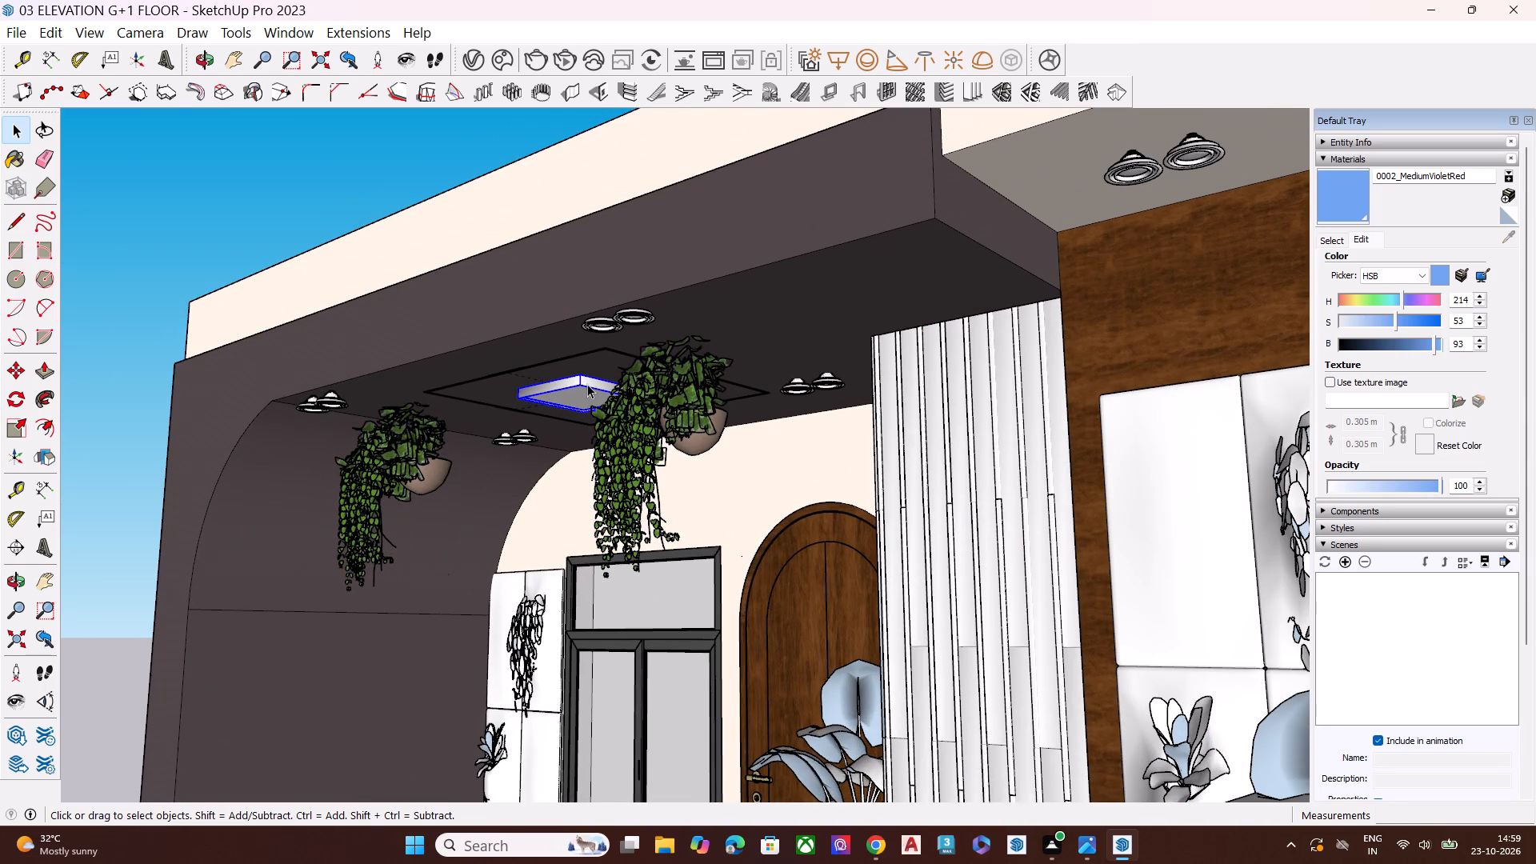
pyautogui.press('m')
pyautogui.click(581, 374)
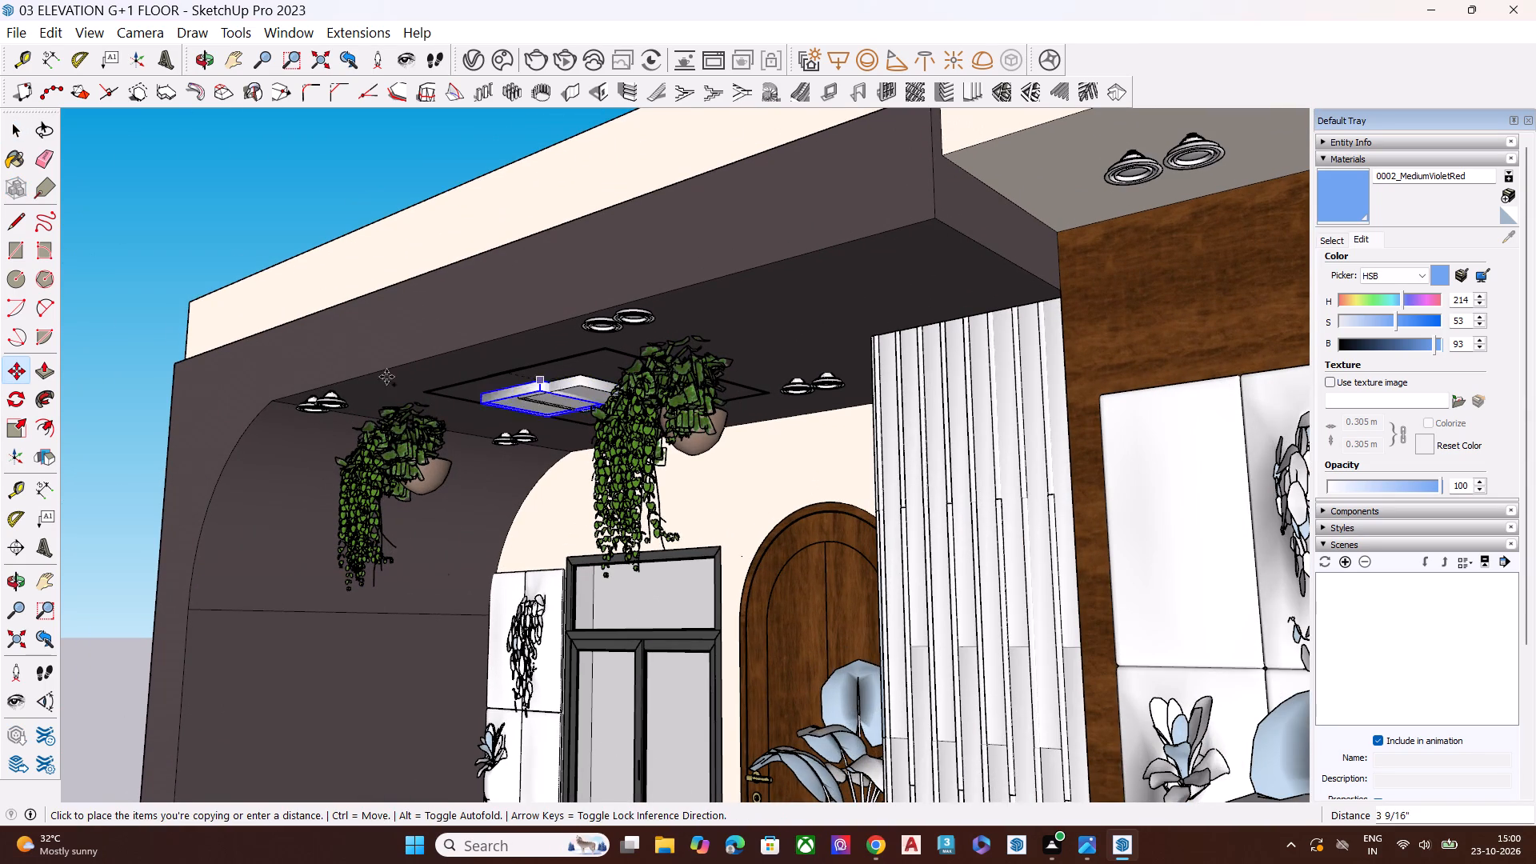
pyautogui.scroll(-8, 403, 354)
pyautogui.scroll(-8, 684, 346)
pyautogui.scroll(-4, 768, 489)
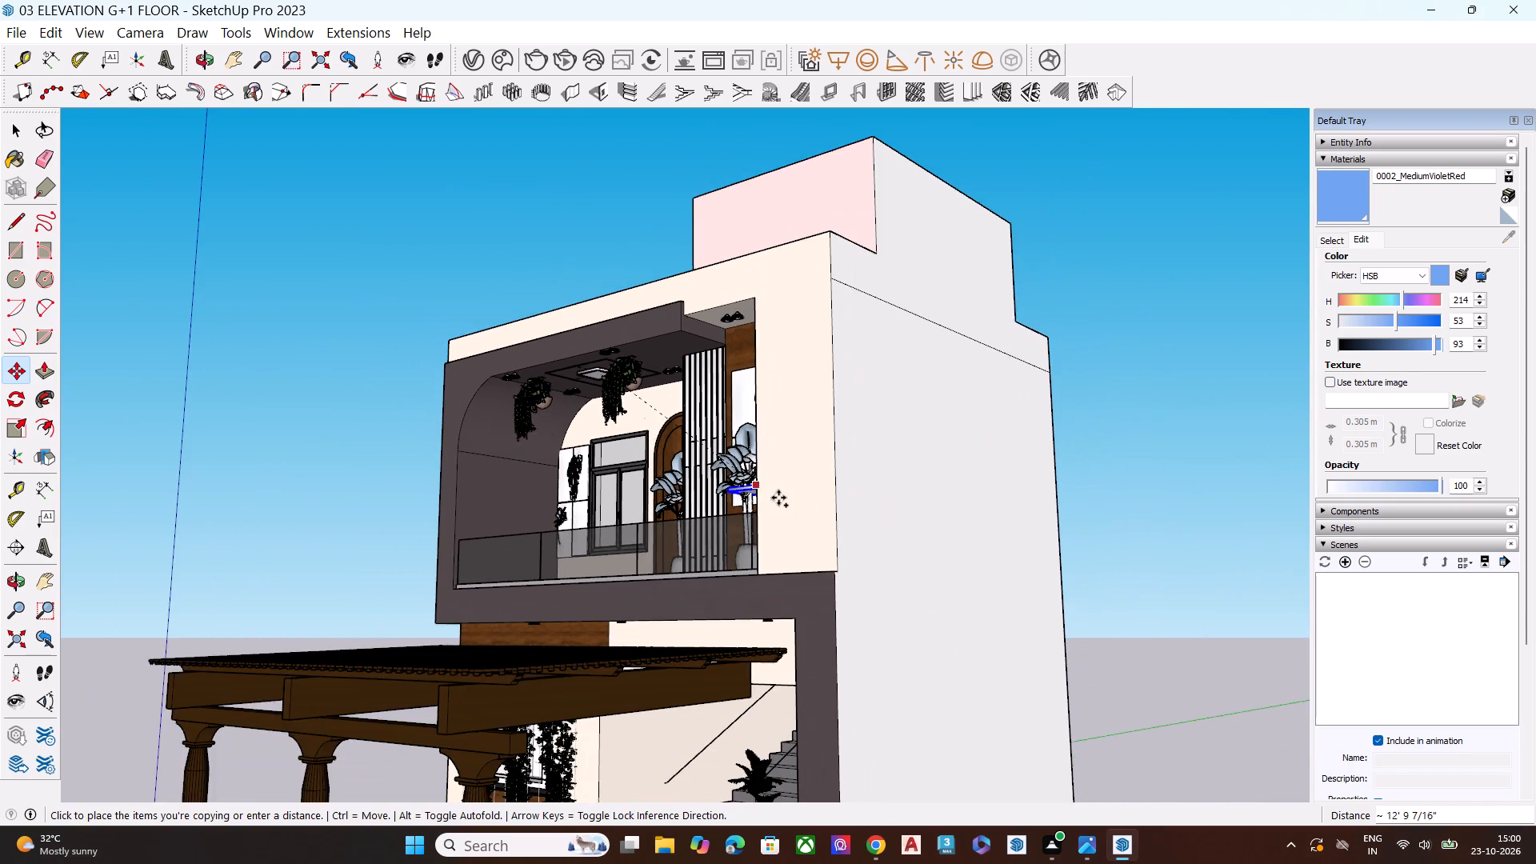
pyautogui.scroll(-14, 778, 498)
pyautogui.moveTo(743, 703); pyautogui.dragTo(743, 645, button='middle')
pyautogui.scroll(8, 664, 636)
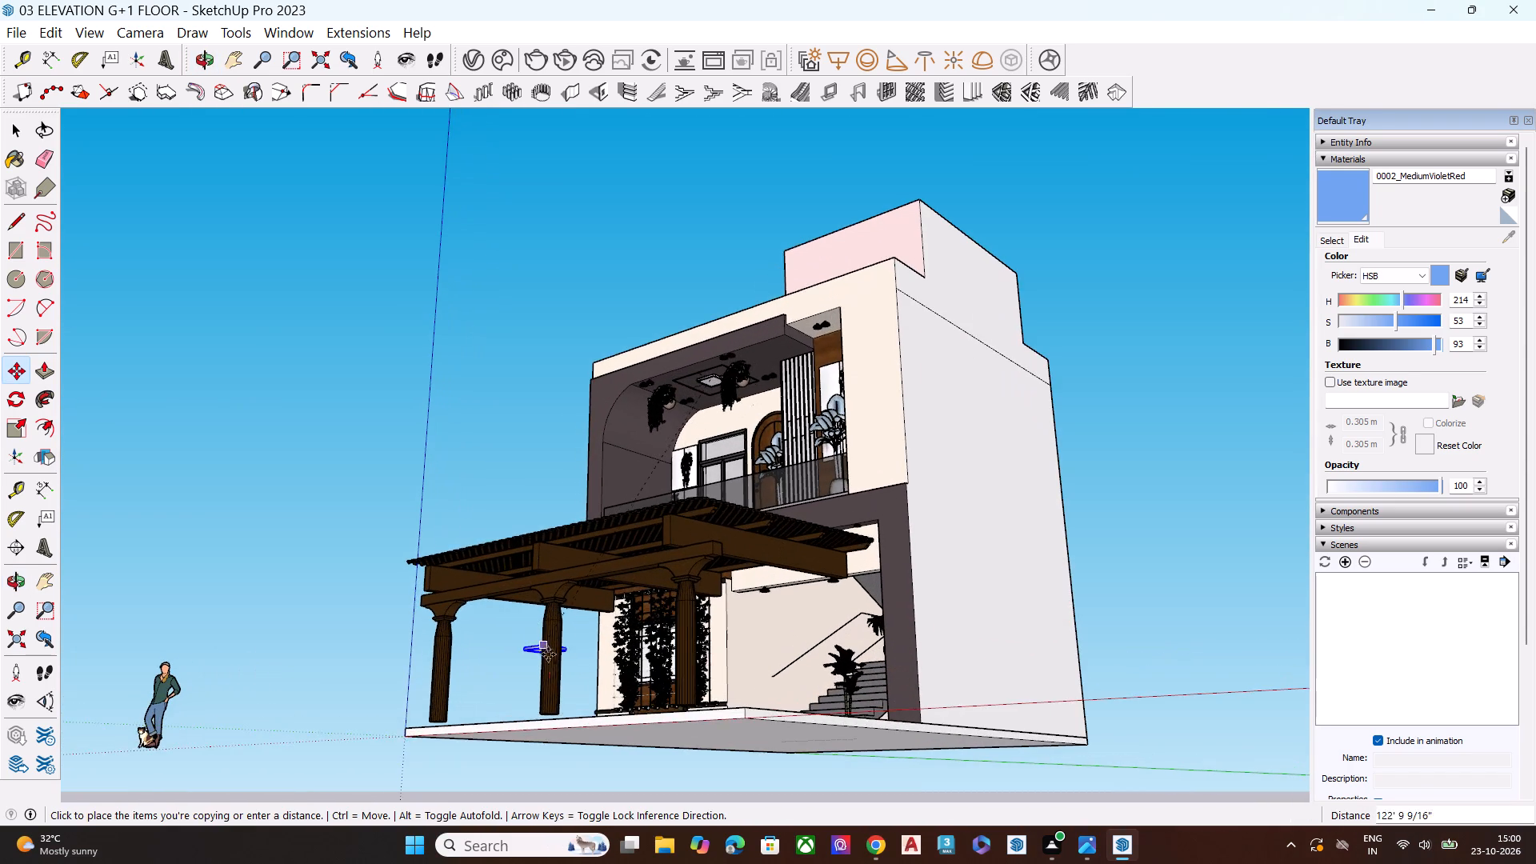
pyautogui.moveTo(554, 663); pyautogui.dragTo(566, 726, button='middle')
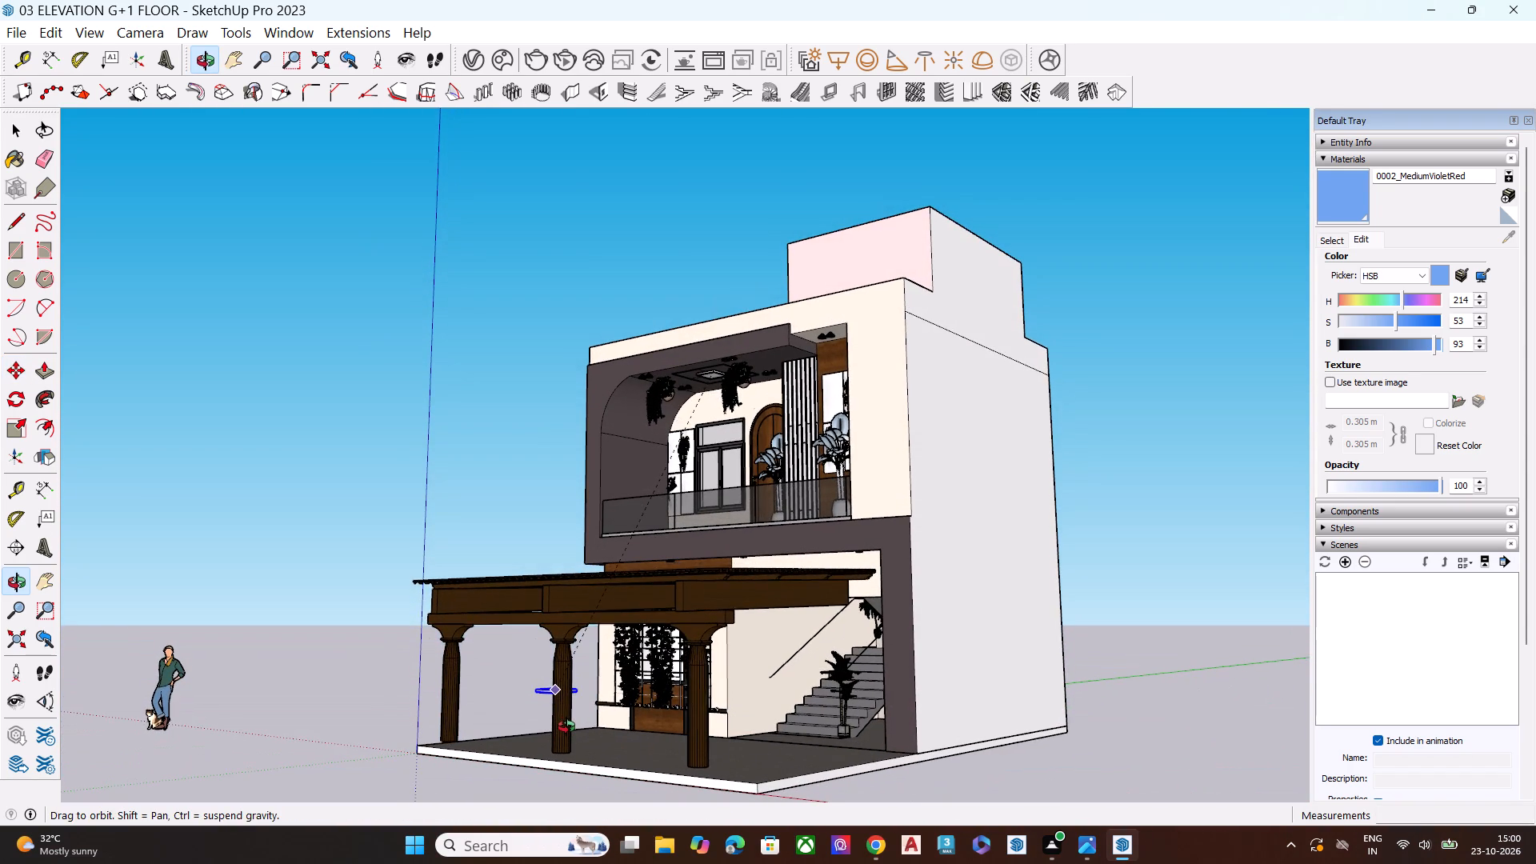
pyautogui.moveTo(566, 726); pyautogui.dragTo(562, 697, button='middle')
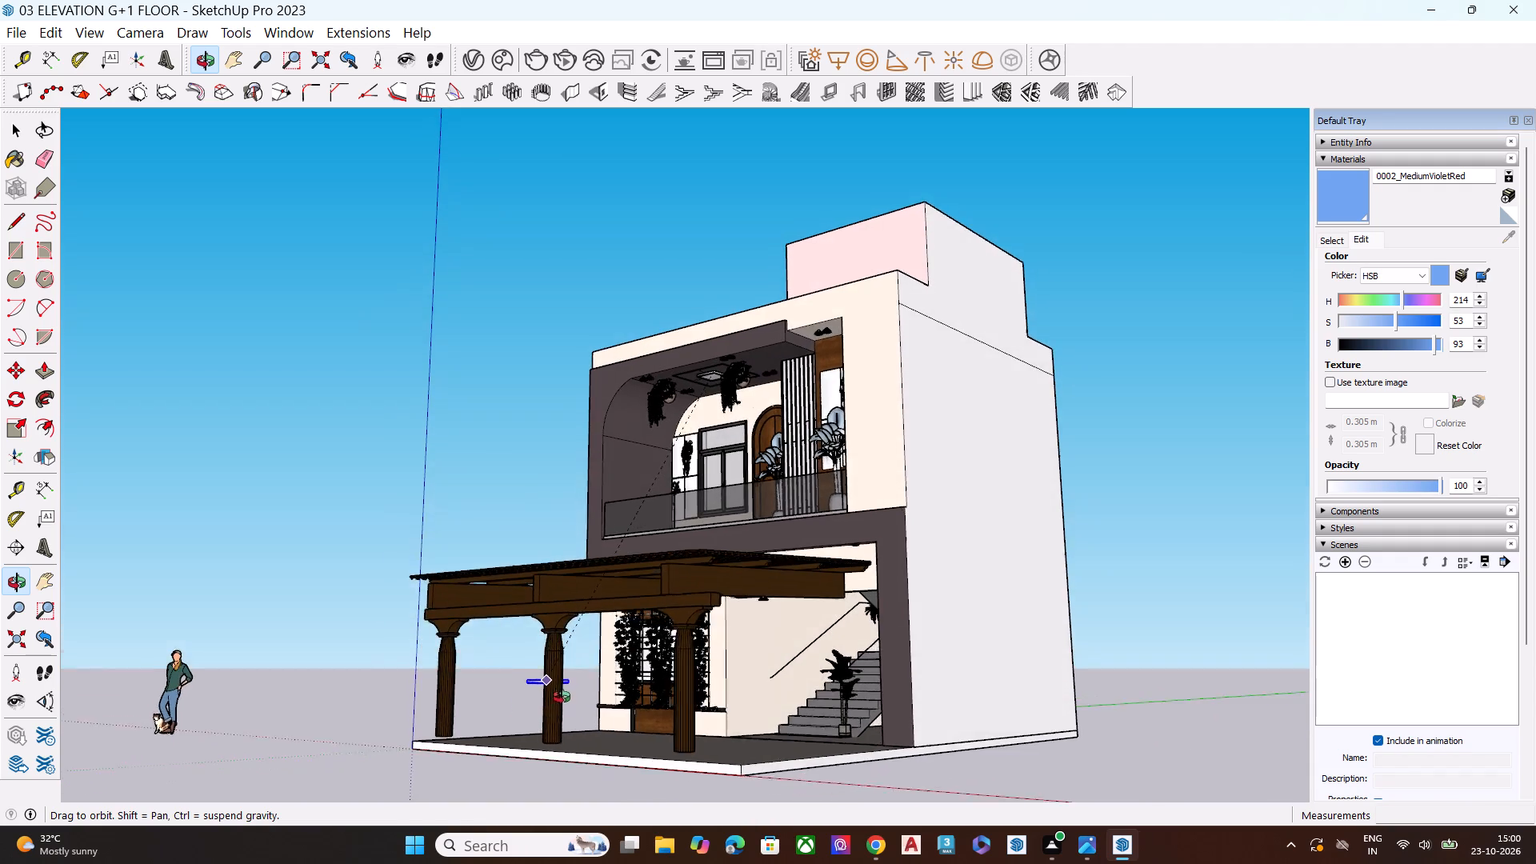
pyautogui.moveTo(562, 697); pyautogui.dragTo(571, 672, button='middle')
pyautogui.moveTo(874, 558); pyautogui.dragTo(899, 477, button='middle')
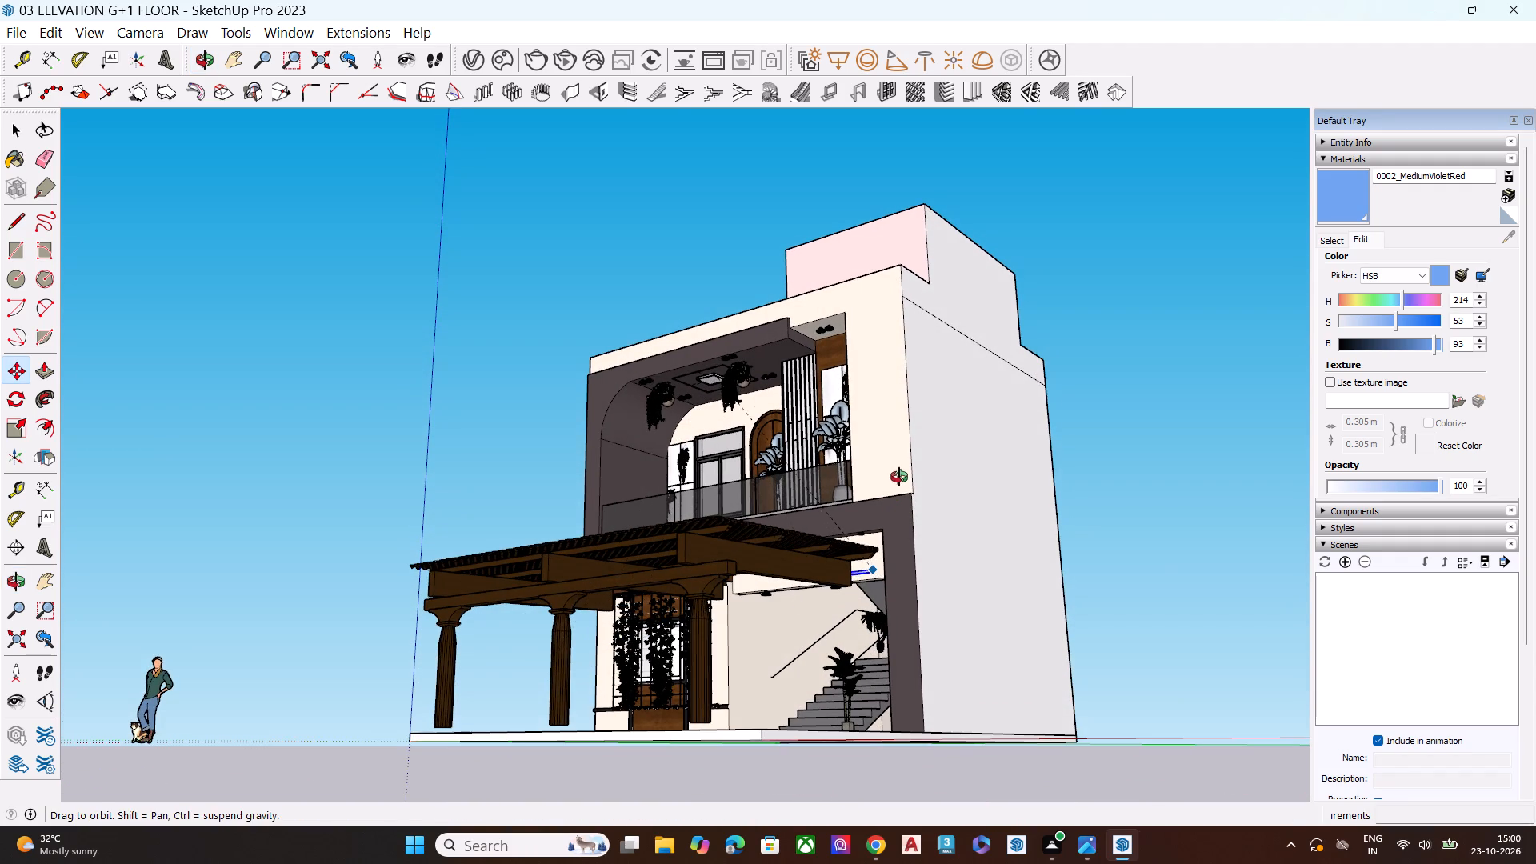
pyautogui.moveTo(899, 477); pyautogui.dragTo(904, 470, button='middle')
pyautogui.scroll(10, 817, 557)
pyautogui.moveTo(626, 638); pyautogui.dragTo(641, 663, button='middle')
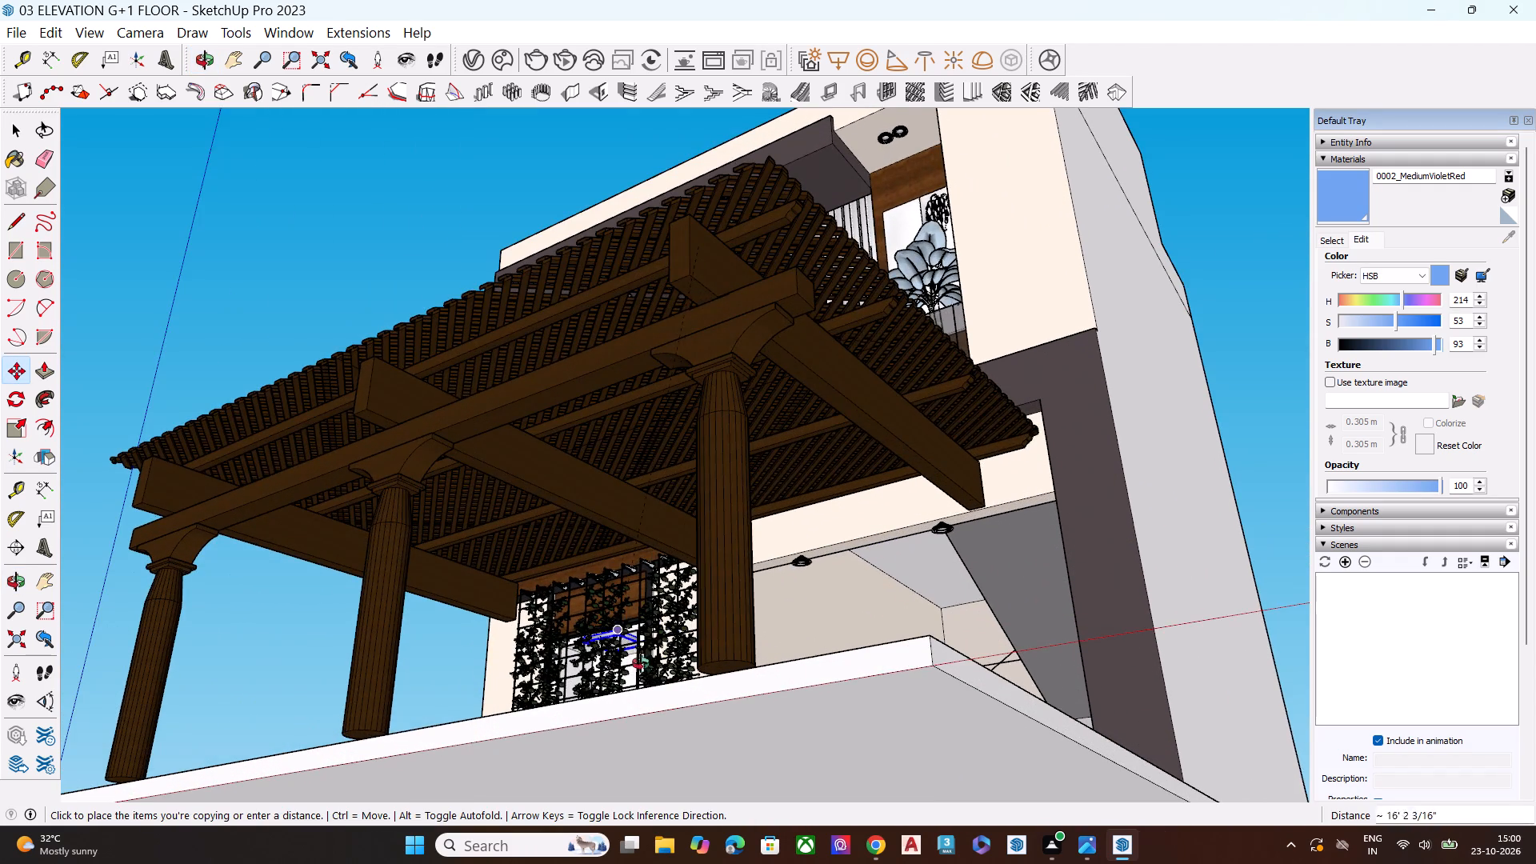
pyautogui.moveTo(641, 663); pyautogui.dragTo(645, 714, button='middle')
pyautogui.scroll(8, 843, 617)
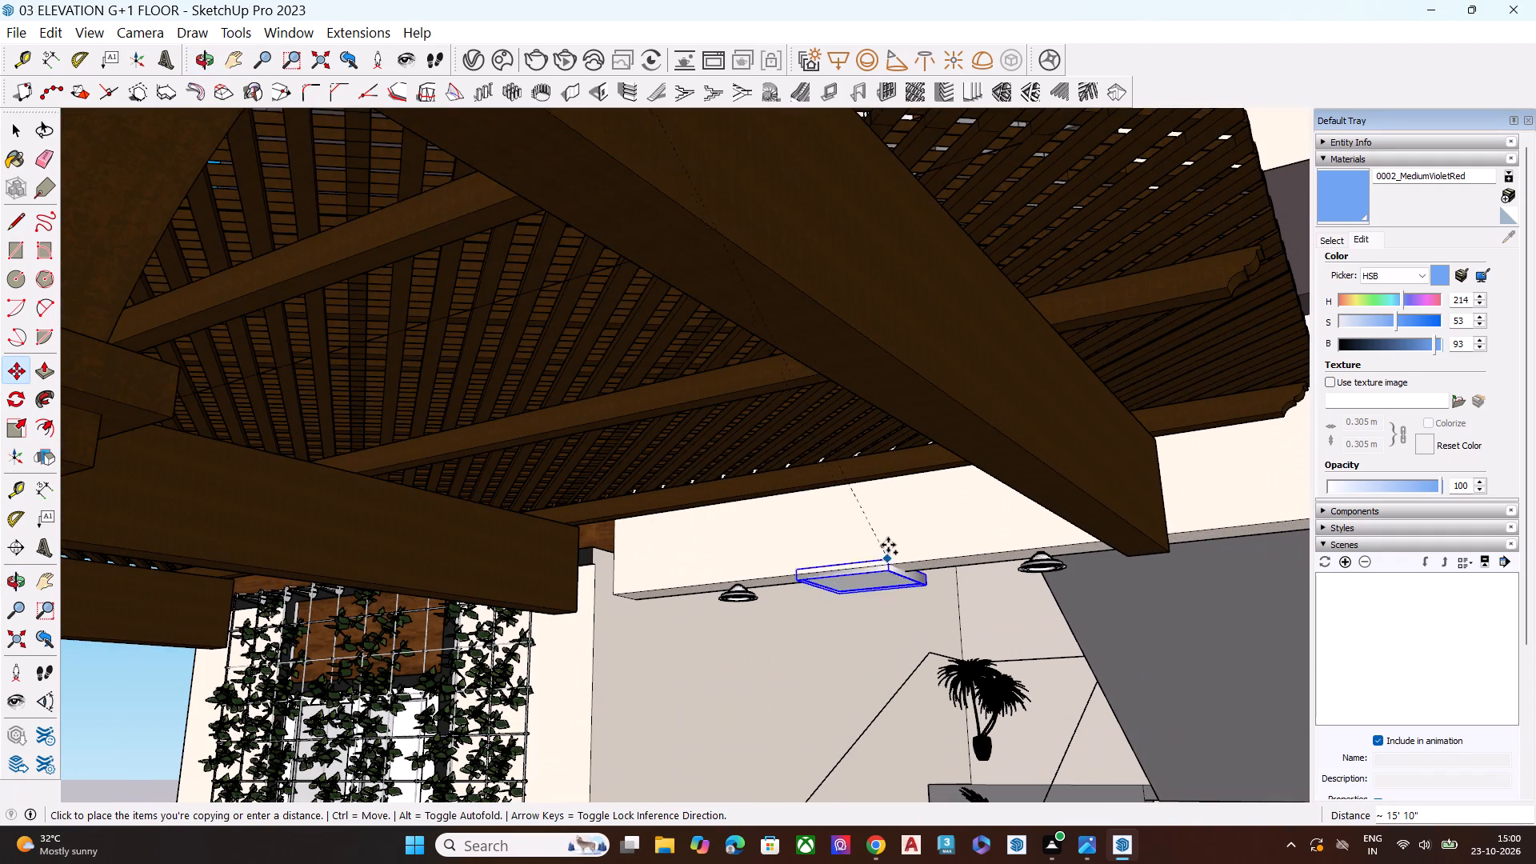
pyautogui.scroll(9, 888, 530)
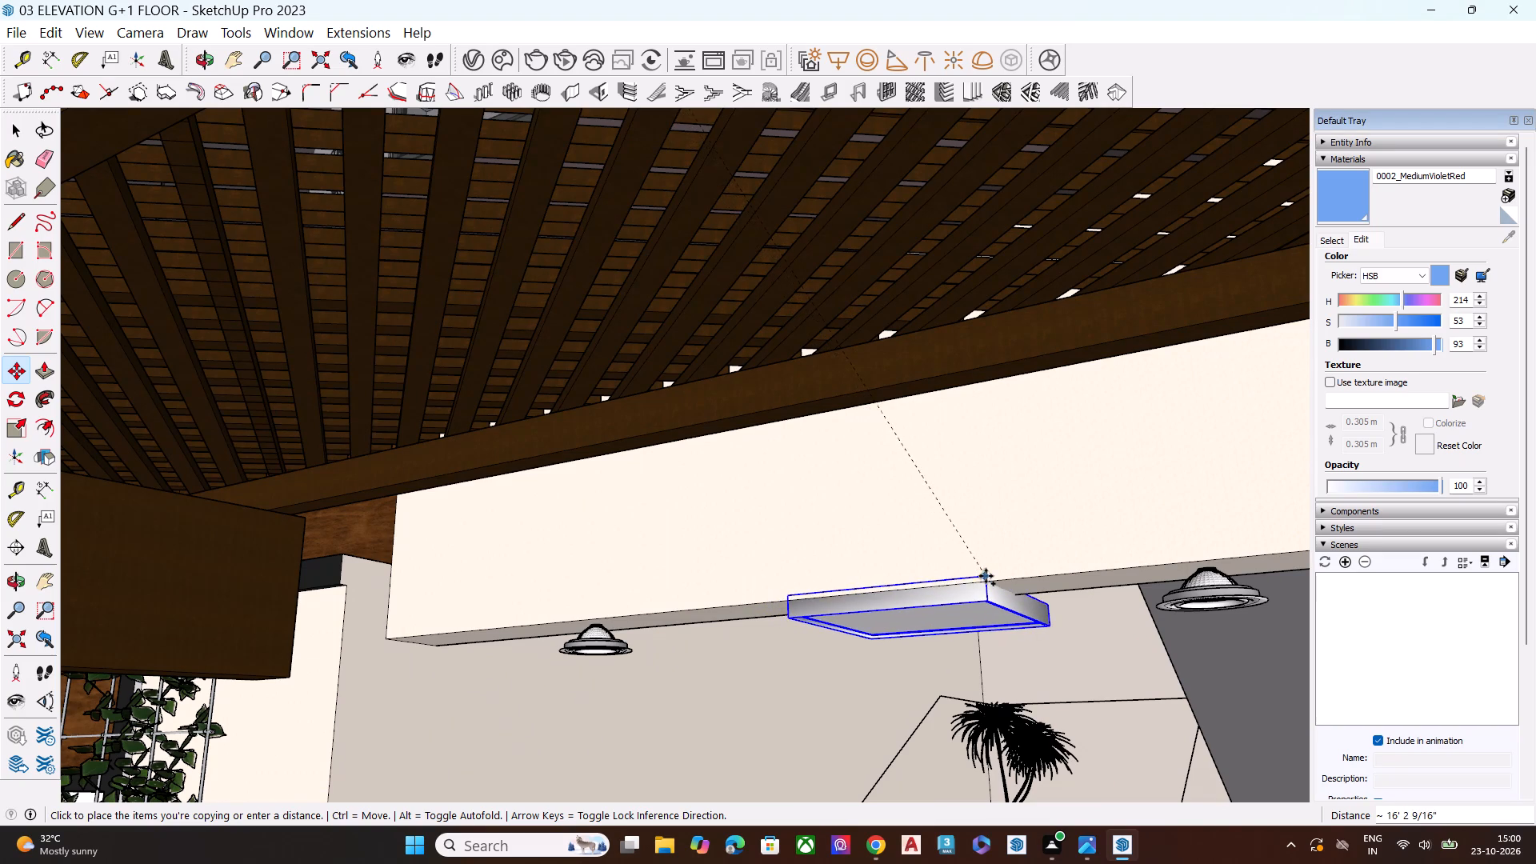
pyautogui.click(987, 578)
pyautogui.press('space')
# Scale the copied light along the green axis to about 0.44 so its width fits the beam's underside.
pyautogui.scroll(-4, 799, 552)
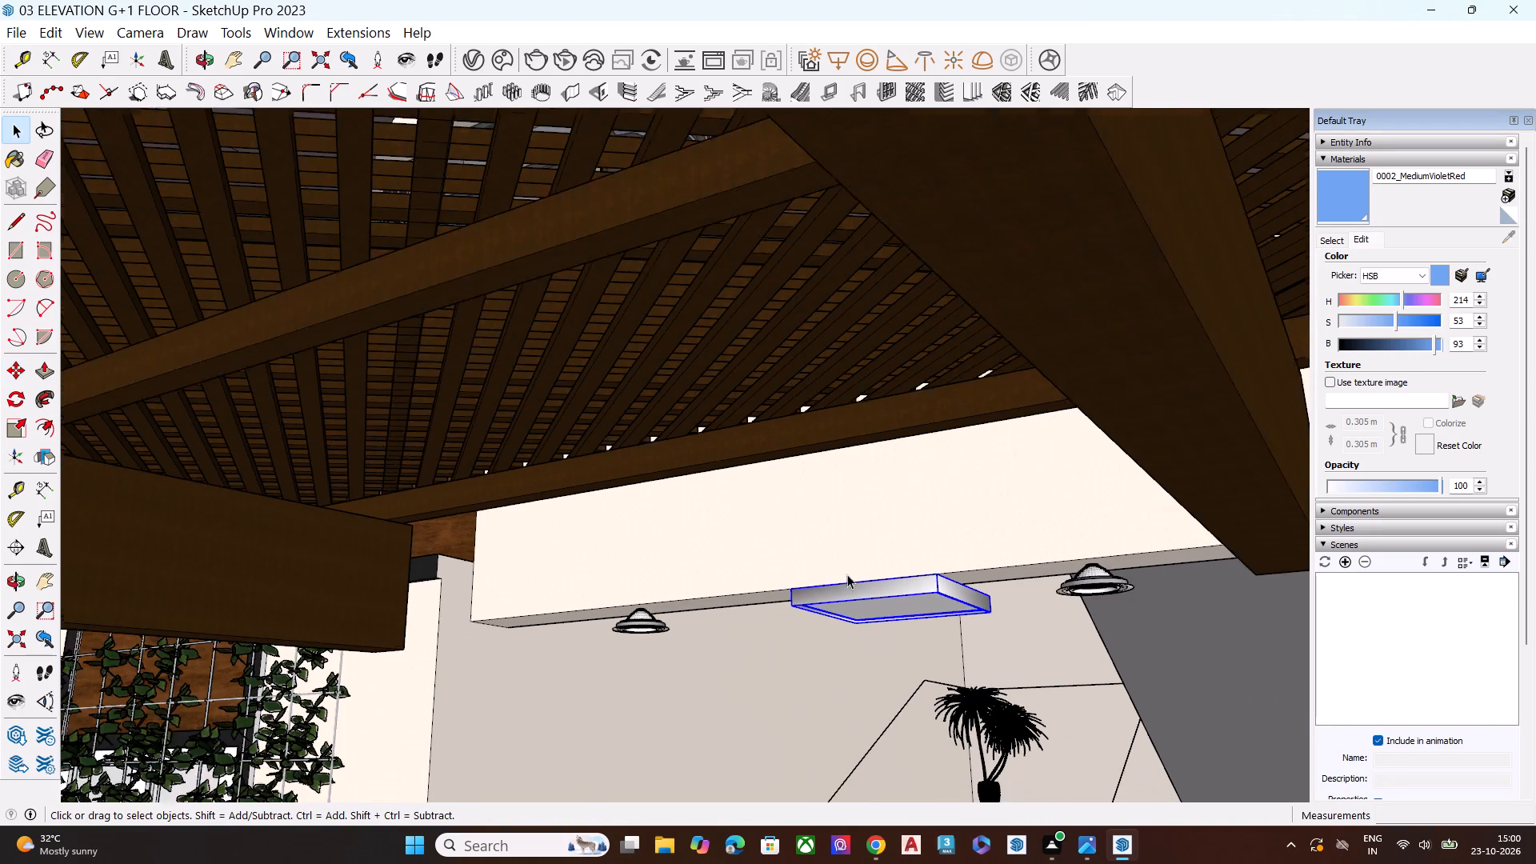
pyautogui.moveTo(912, 585); pyautogui.dragTo(811, 582, button='middle')
pyautogui.scroll(8, 808, 586)
pyautogui.moveTo(884, 561); pyautogui.dragTo(843, 520, button='middle')
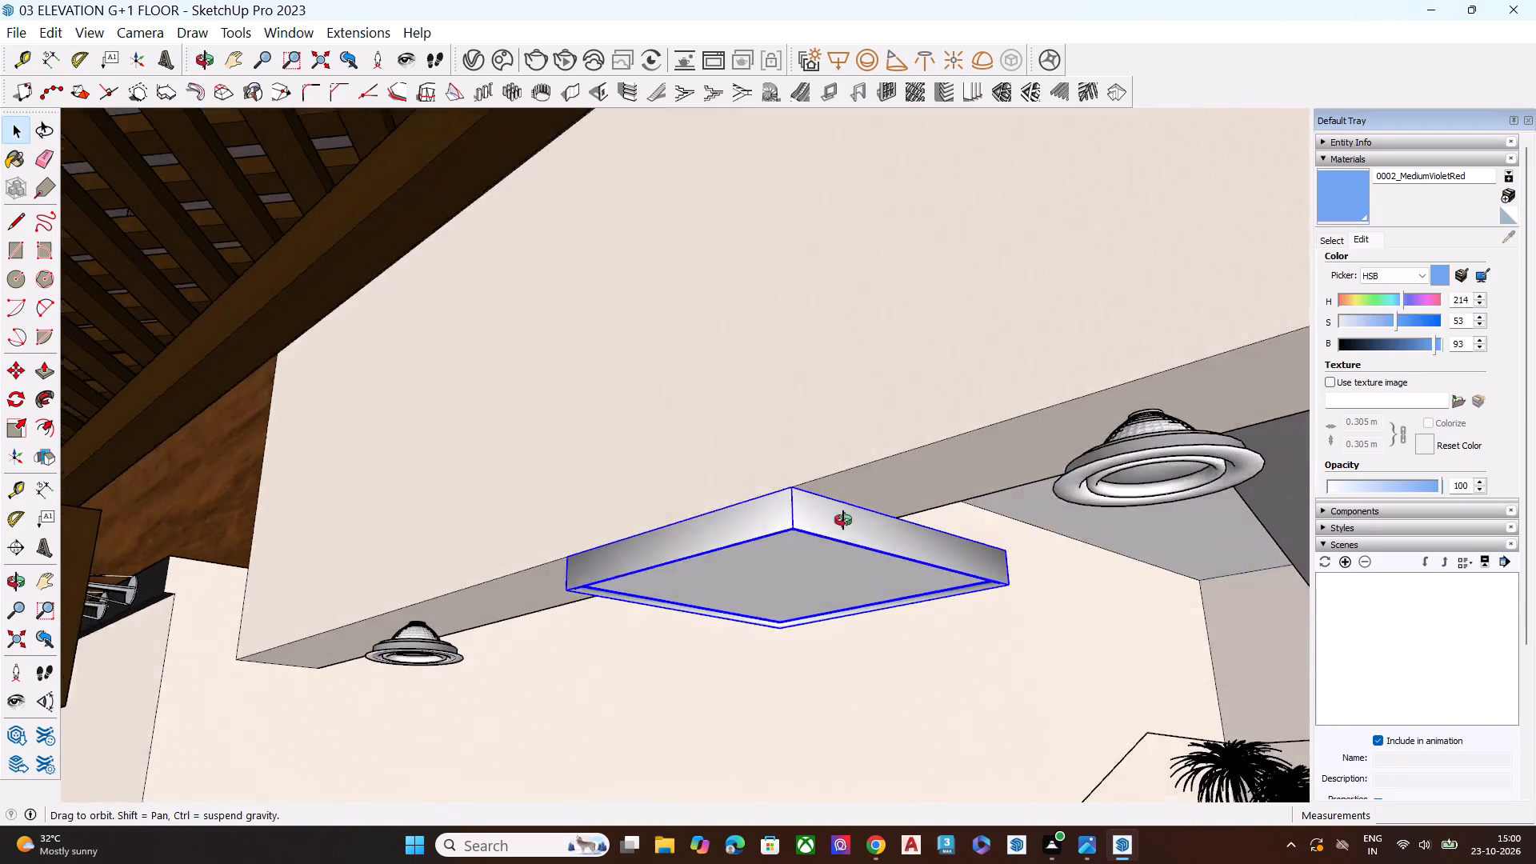
pyautogui.moveTo(843, 520); pyautogui.dragTo(769, 489, button='middle')
pyautogui.press('a')
pyautogui.press('s')
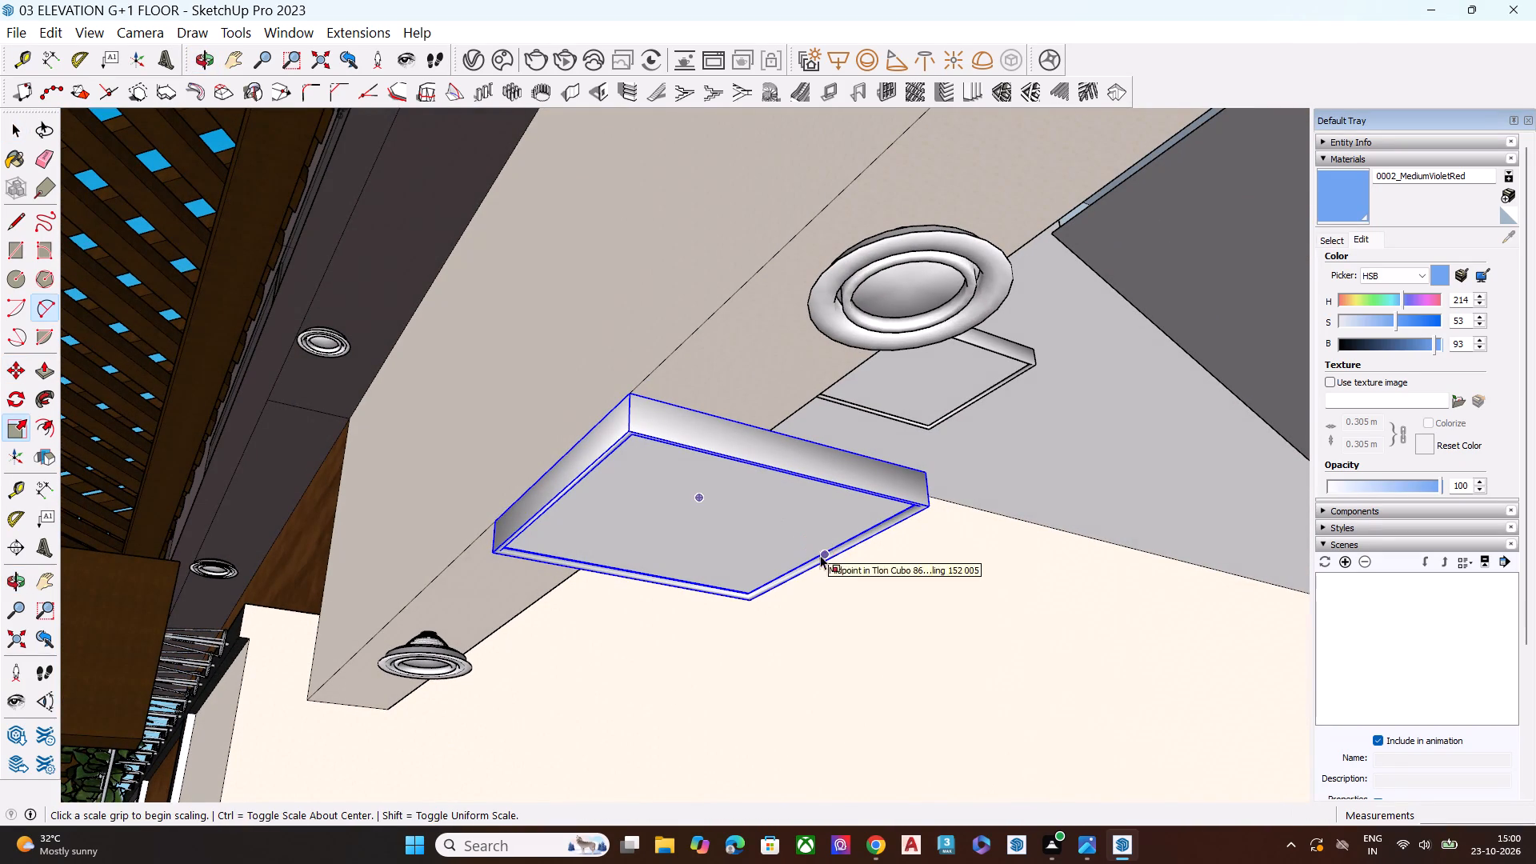
pyautogui.click(828, 550)
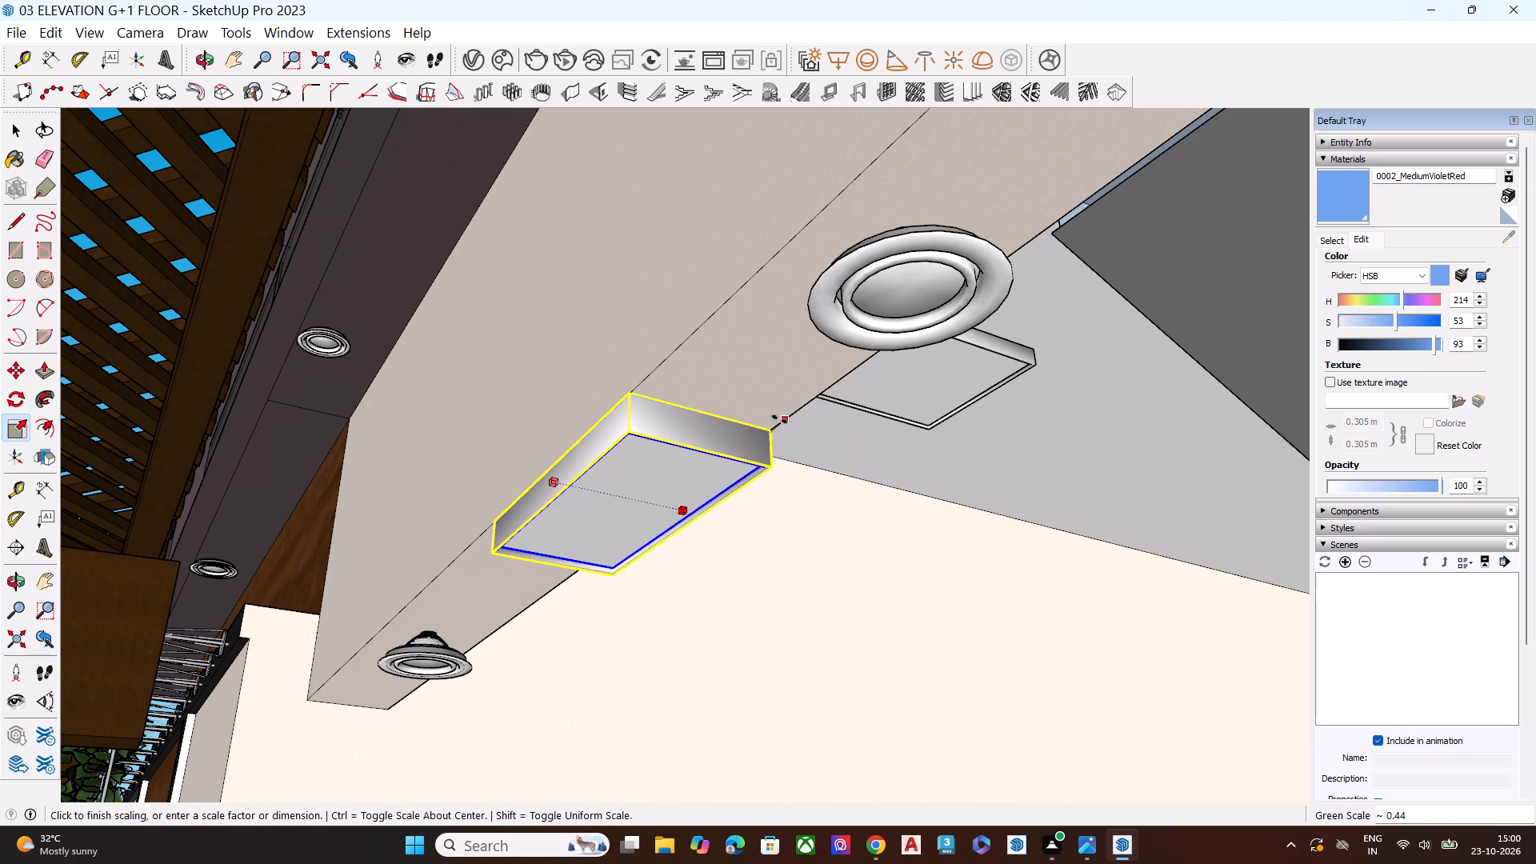
pyautogui.click(779, 418)
pyautogui.press('space')
pyautogui.scroll(-10, 622, 434)
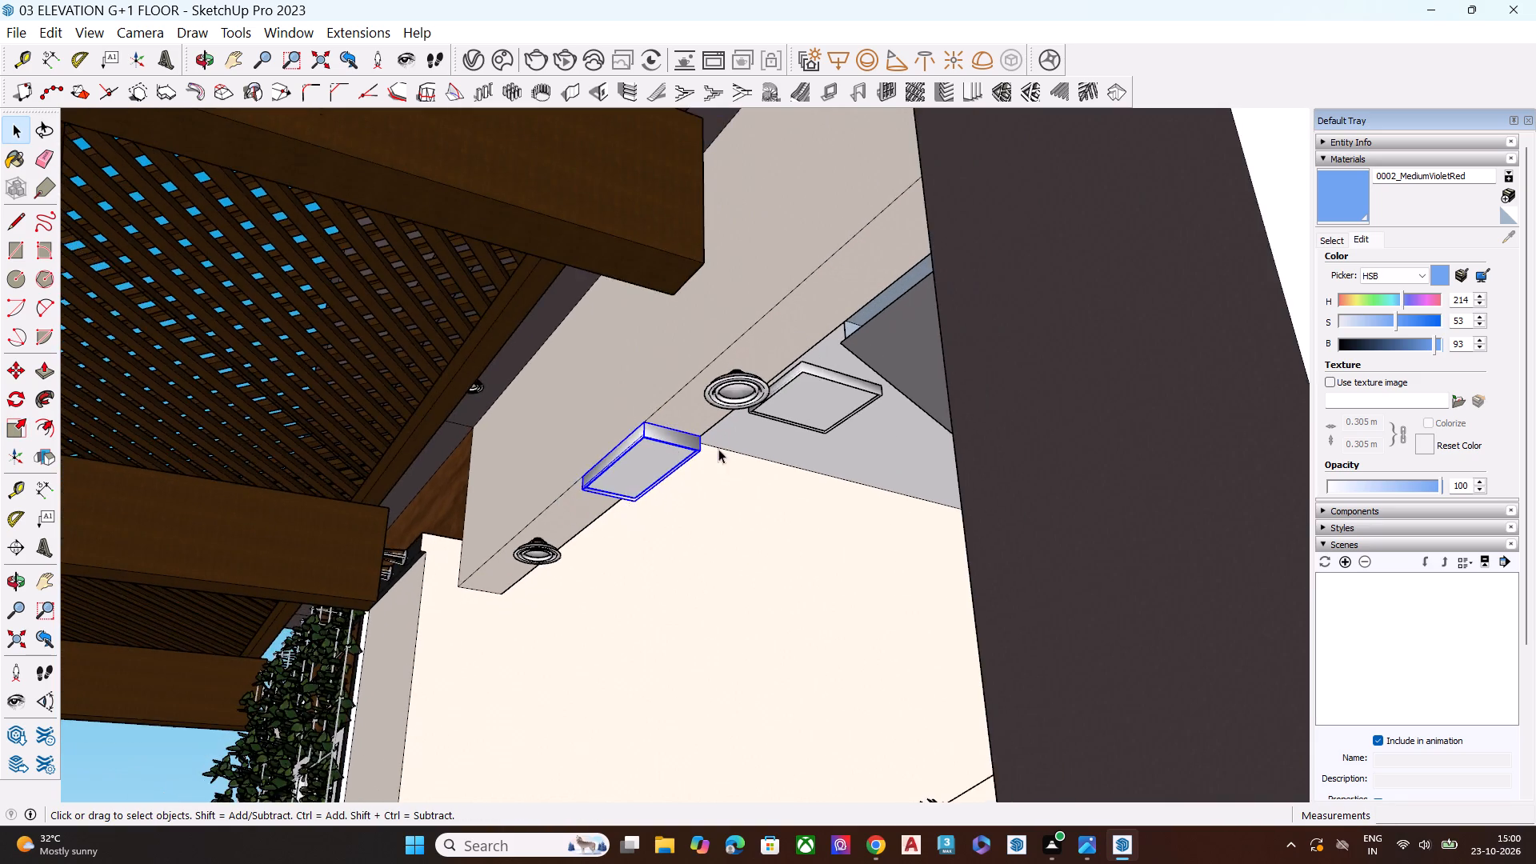
# Stretch the wooden pergola slightly downward with Scale so its column bases meet the porch floor.
pyautogui.scroll(-10, 718, 449)
pyautogui.scroll(-15, 905, 487)
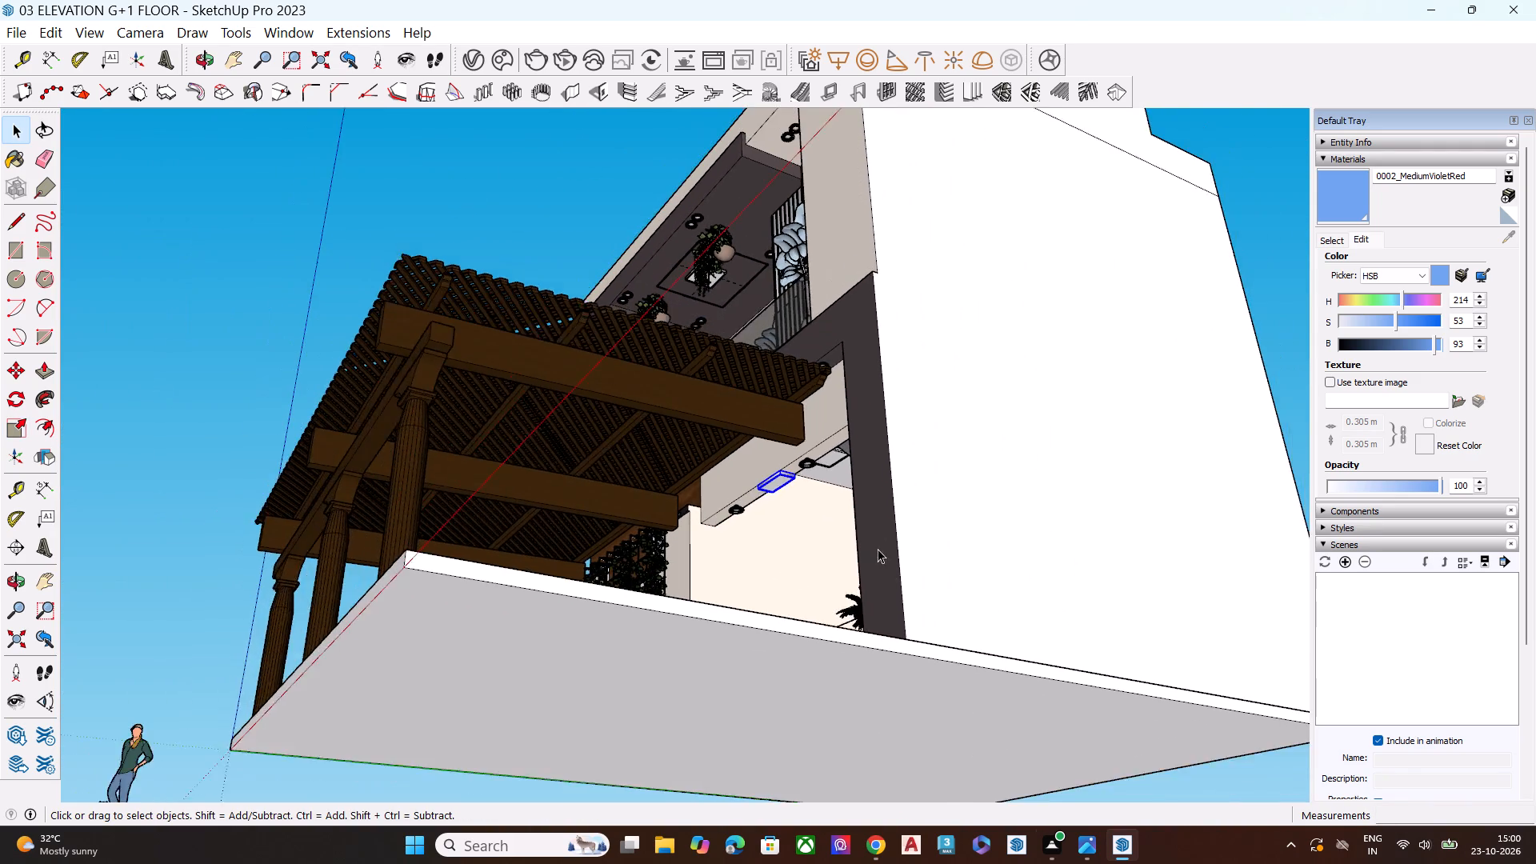
pyautogui.scroll(-4, 878, 549)
pyautogui.press('space')
pyautogui.click(305, 502)
pyautogui.moveTo(707, 531); pyautogui.dragTo(718, 586, button='middle')
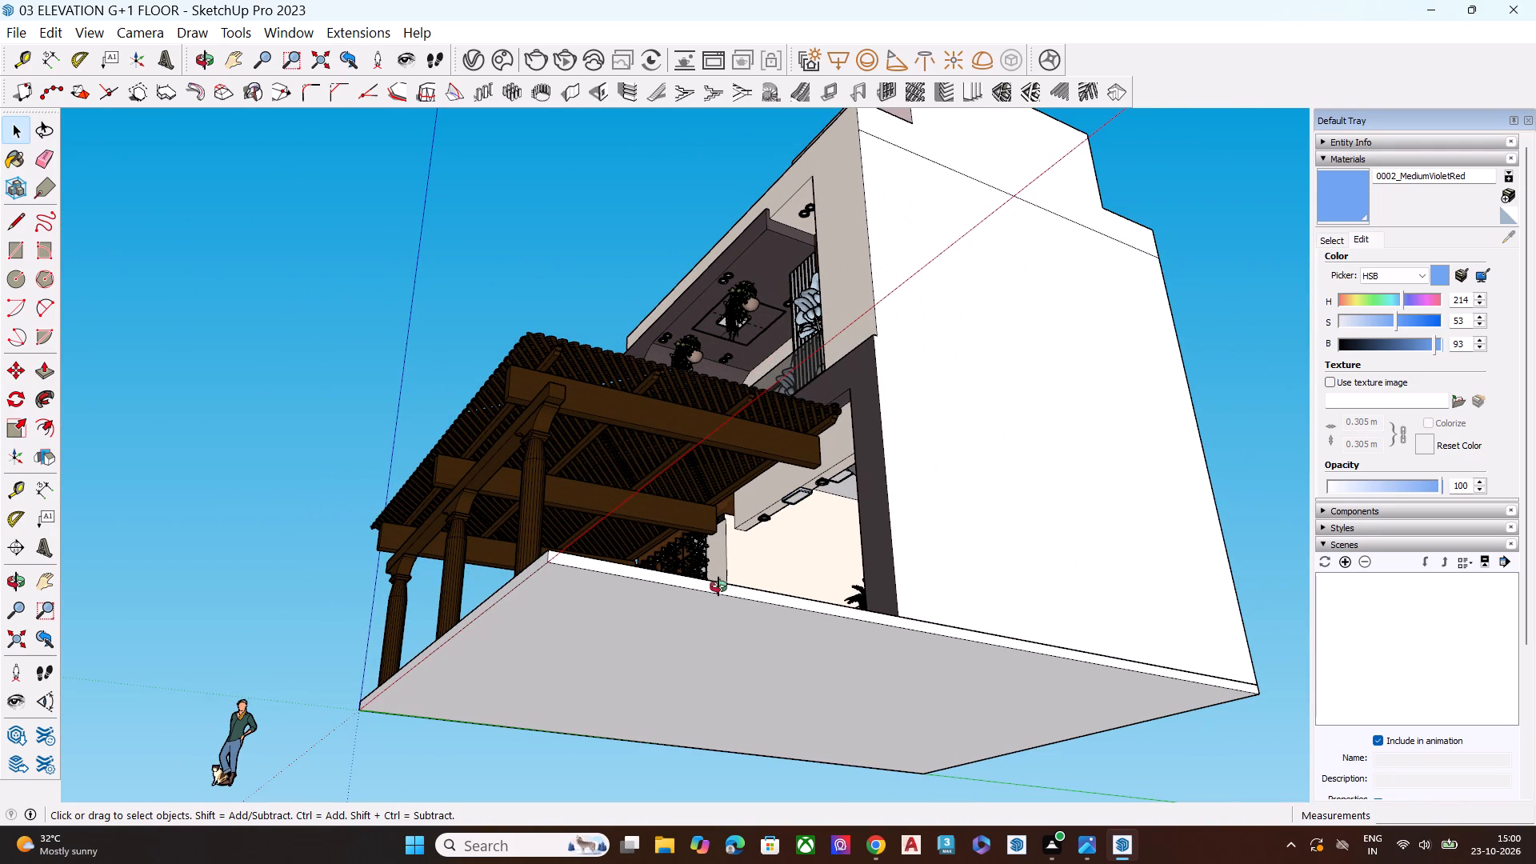
pyautogui.moveTo(718, 586); pyautogui.dragTo(730, 630, button='middle')
pyautogui.scroll(3, 579, 599)
pyautogui.click(558, 524)
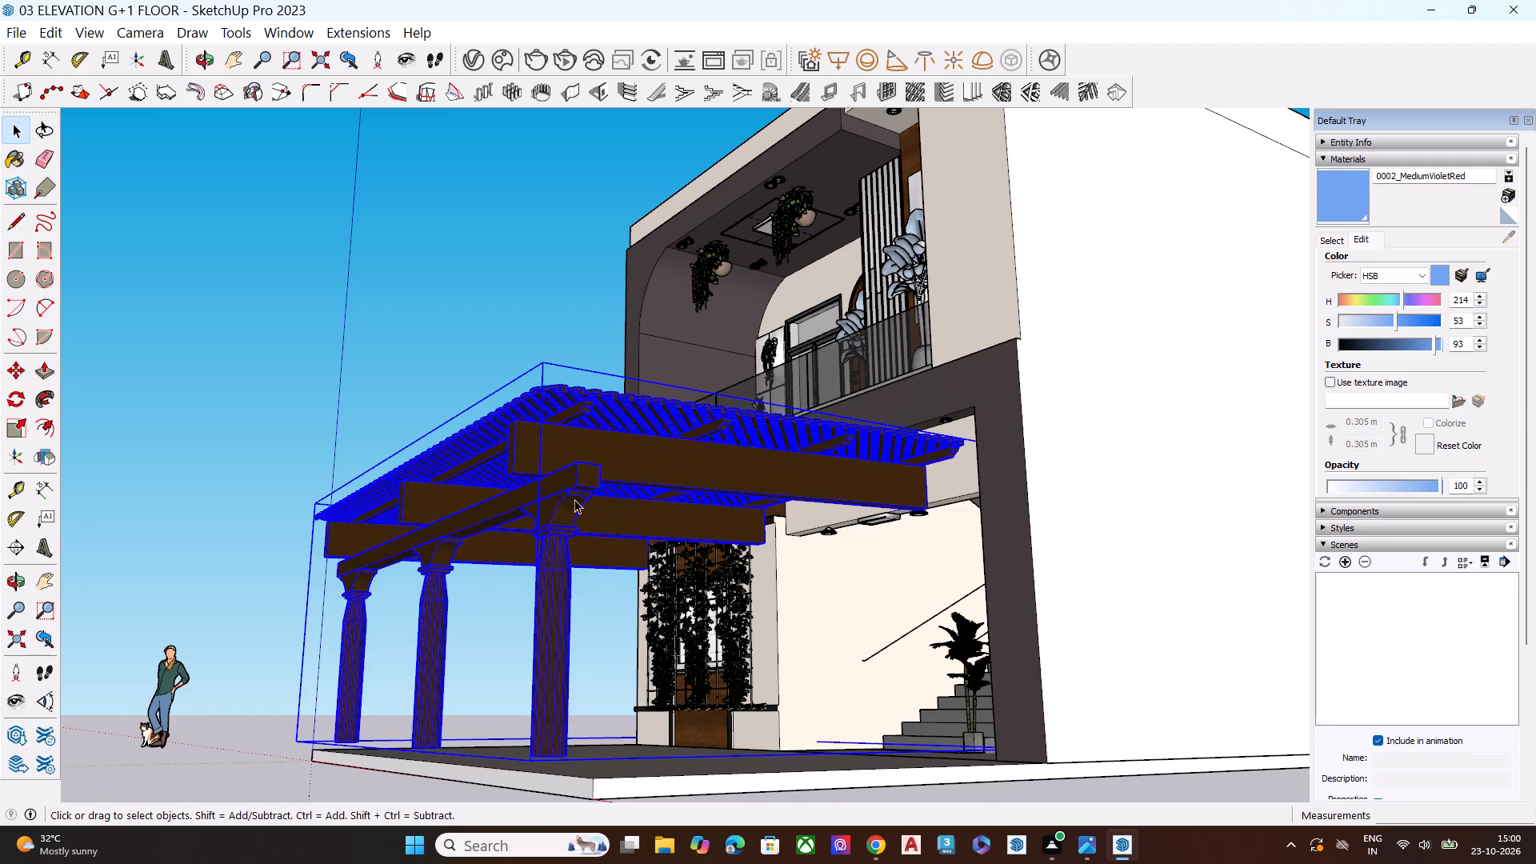
pyautogui.scroll(-6, 574, 499)
pyautogui.moveTo(605, 549); pyautogui.dragTo(611, 574, button='middle')
pyautogui.press('s')
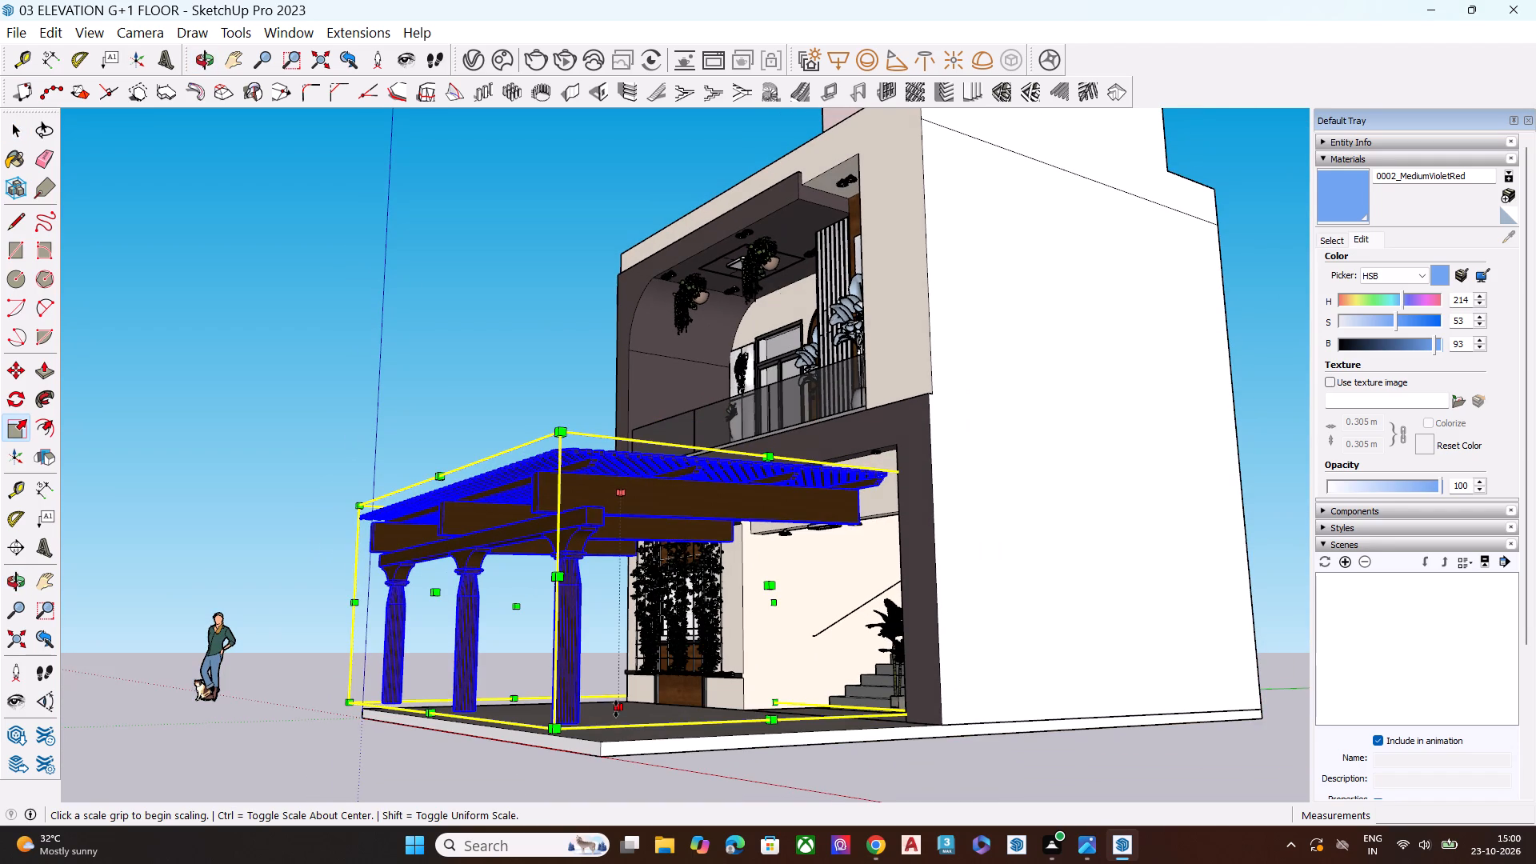
pyautogui.click(616, 708)
pyautogui.click(616, 718)
pyautogui.press('space')
pyautogui.click(293, 630)
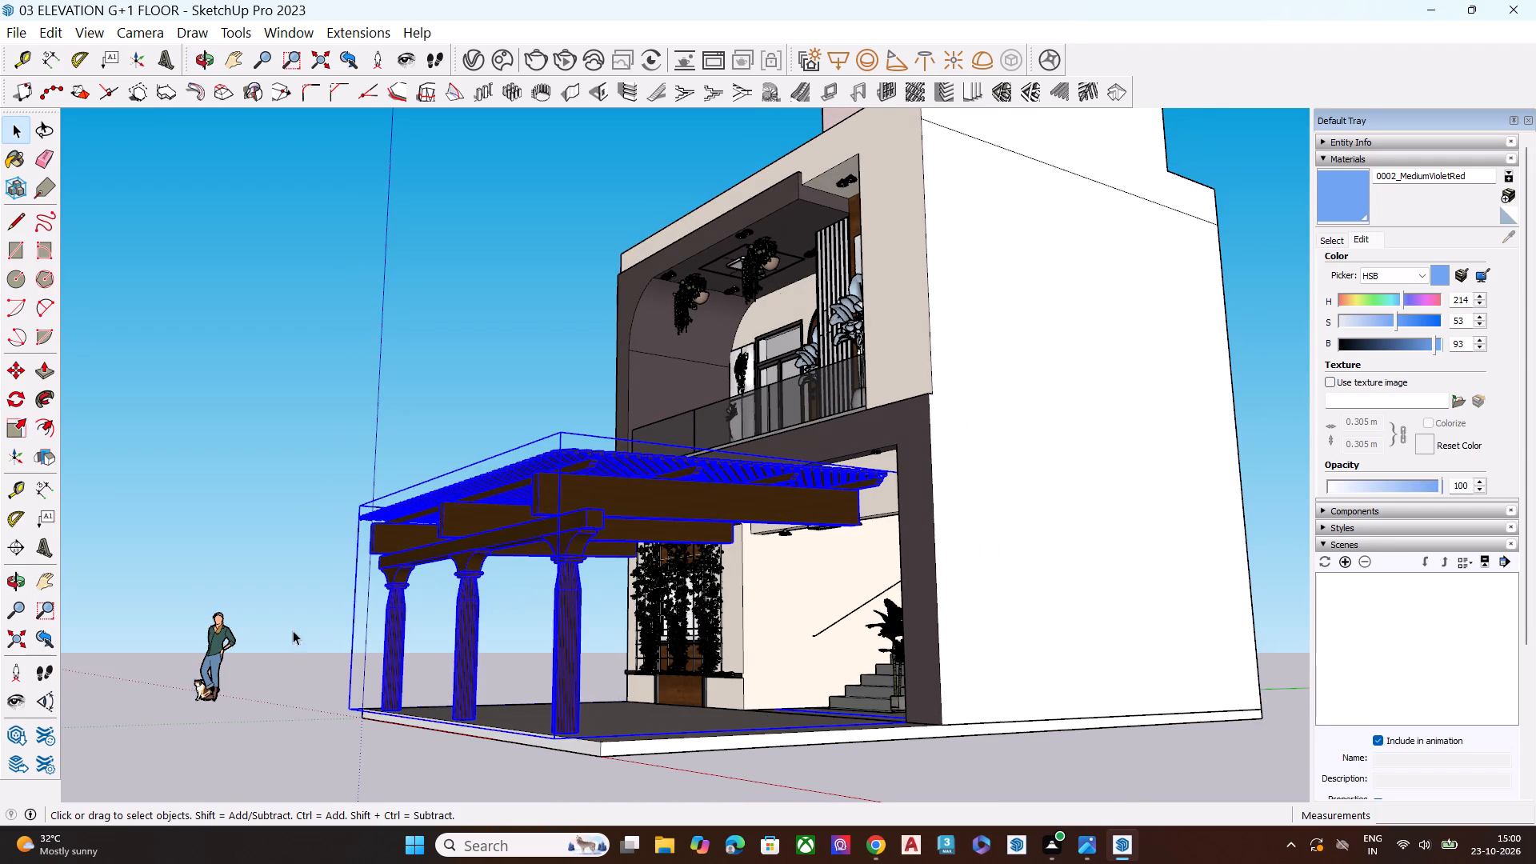
# Examine the whole house from below, the front and both sides, including the balcony, pergola and porch.
pyautogui.scroll(-5, 410, 580)
pyautogui.moveTo(528, 623); pyautogui.dragTo(705, 522, button='middle')
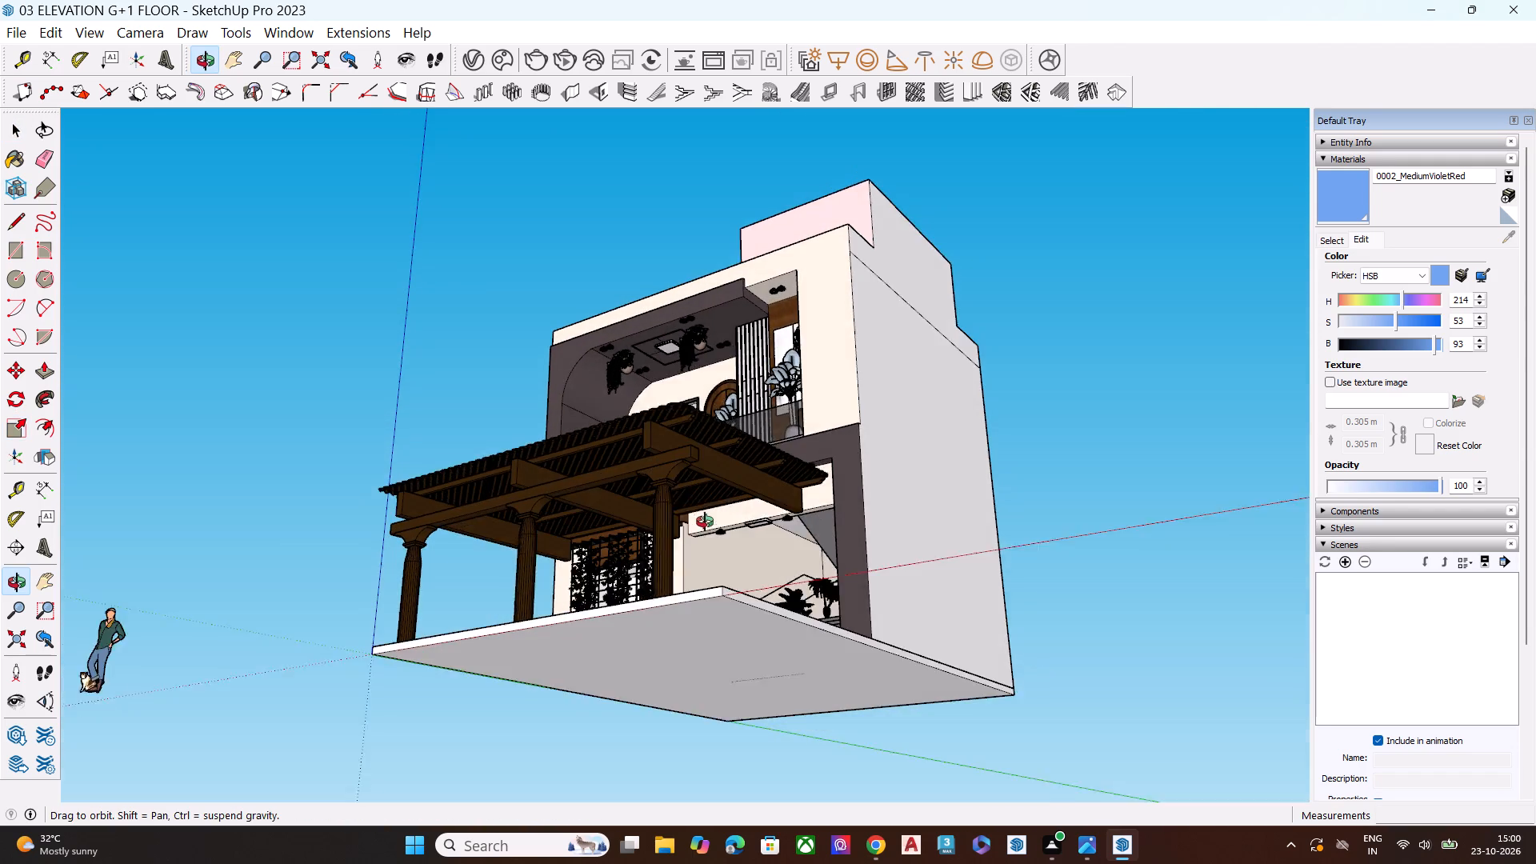
pyautogui.moveTo(705, 522); pyautogui.dragTo(711, 514, button='middle')
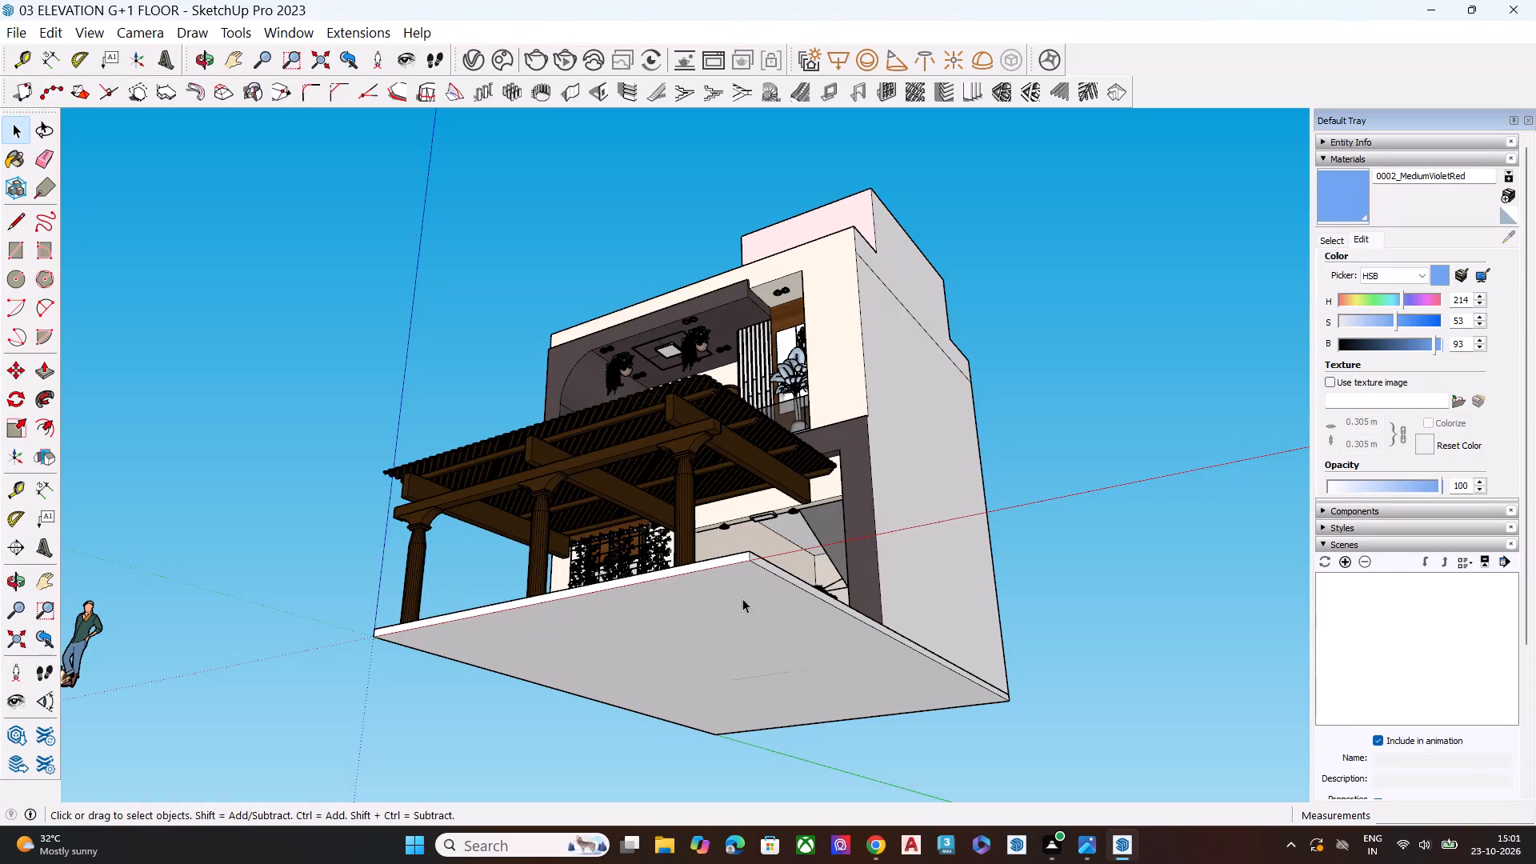
pyautogui.moveTo(751, 602); pyautogui.dragTo(766, 658, button='middle')
pyautogui.scroll(1, 1138, 502)
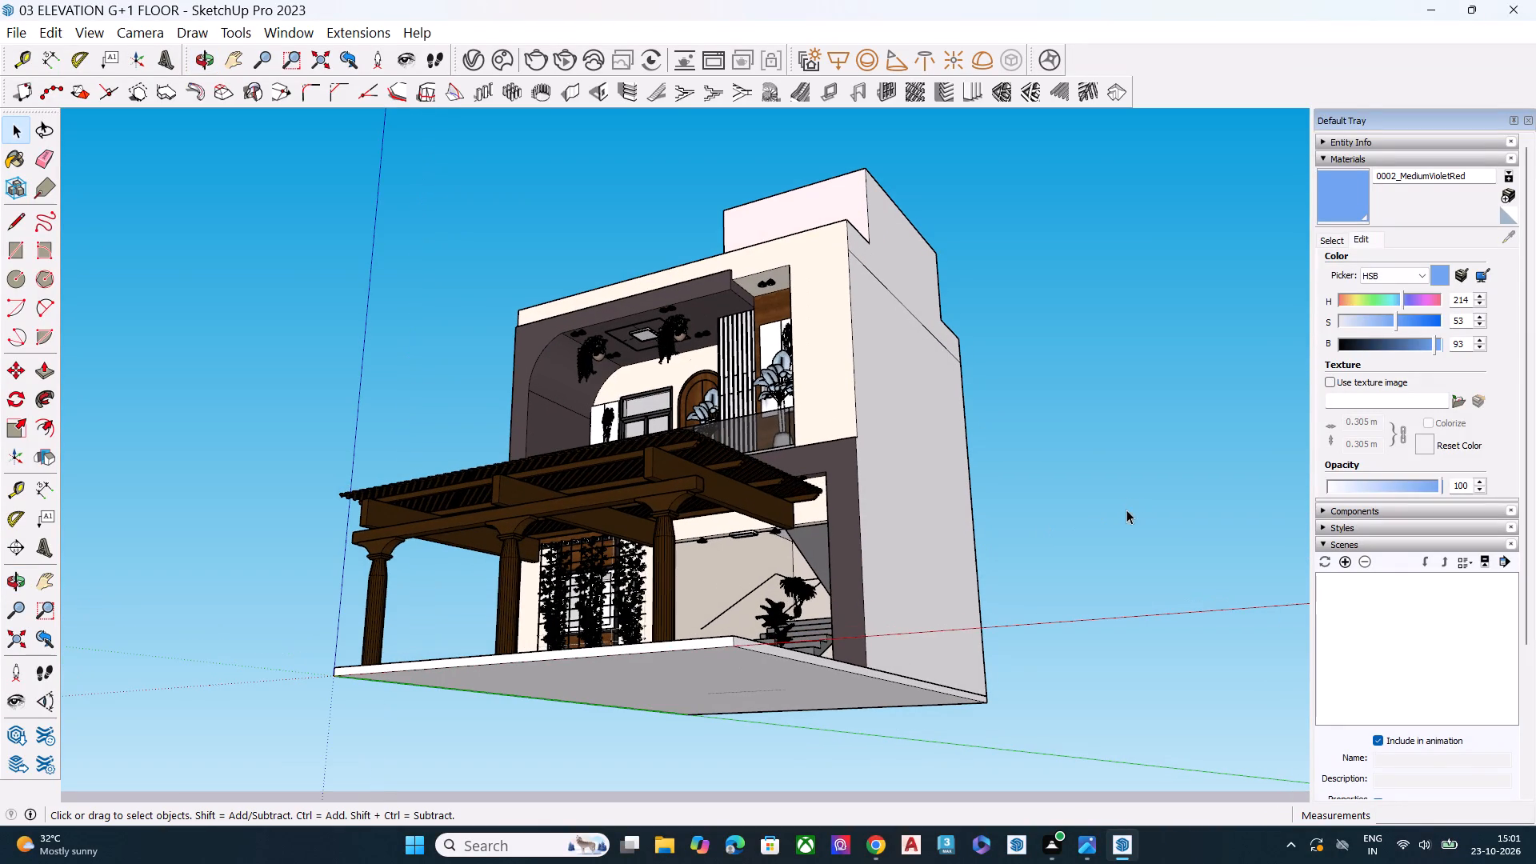
pyautogui.click(1118, 515)
pyautogui.press('space')
pyautogui.scroll(8, 763, 426)
pyautogui.moveTo(747, 452); pyautogui.dragTo(752, 495, button='middle')
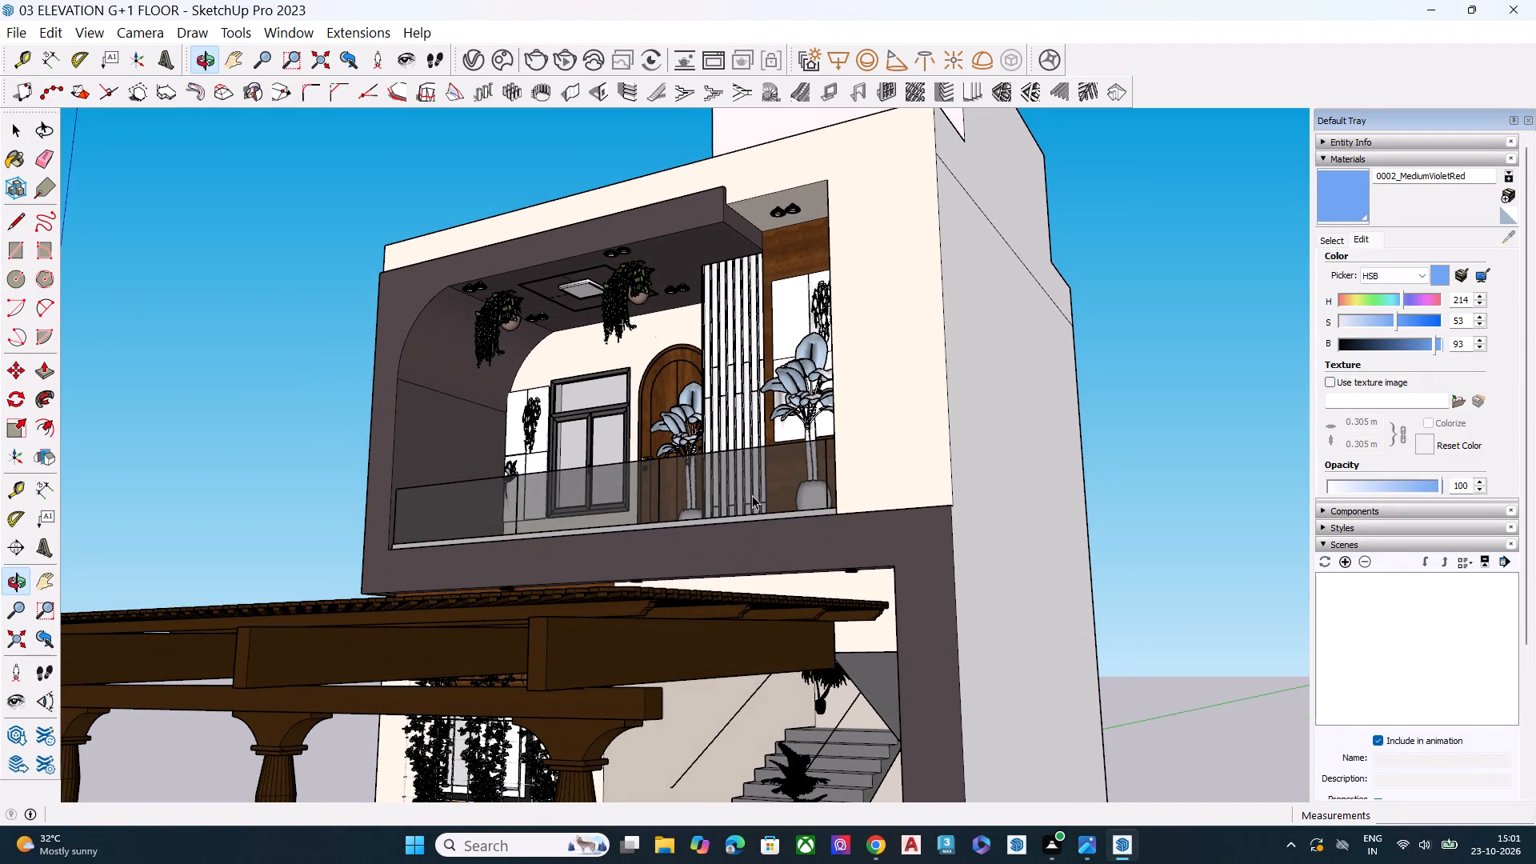
pyautogui.scroll(1, 752, 468)
pyautogui.scroll(-6, 739, 410)
pyautogui.moveTo(760, 514); pyautogui.dragTo(966, 581, button='middle')
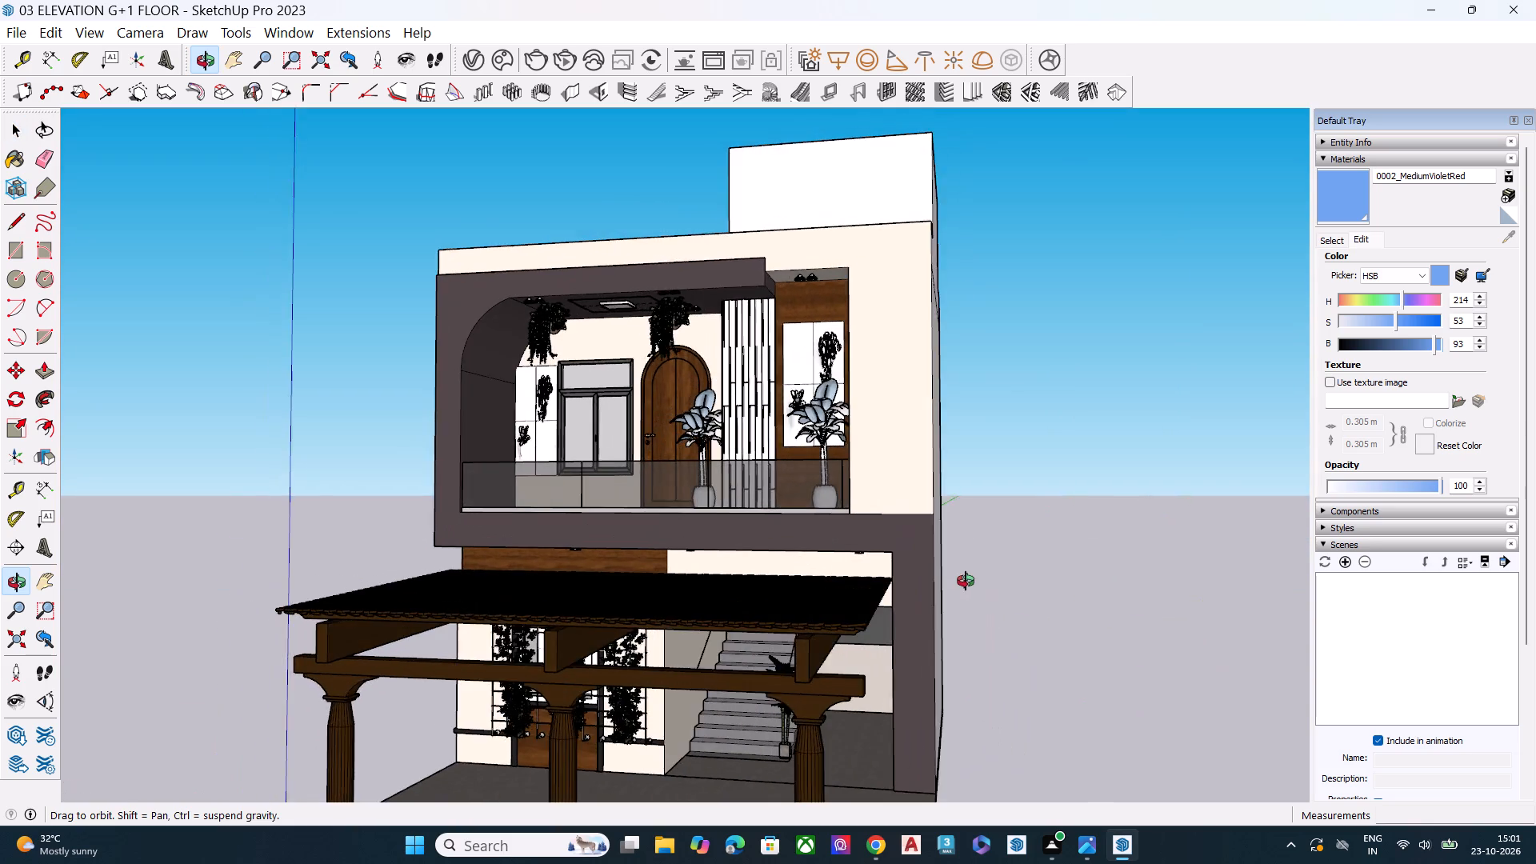
pyautogui.moveTo(966, 581); pyautogui.dragTo(1027, 565, button='middle')
pyautogui.moveTo(798, 573); pyautogui.dragTo(988, 450, button='middle')
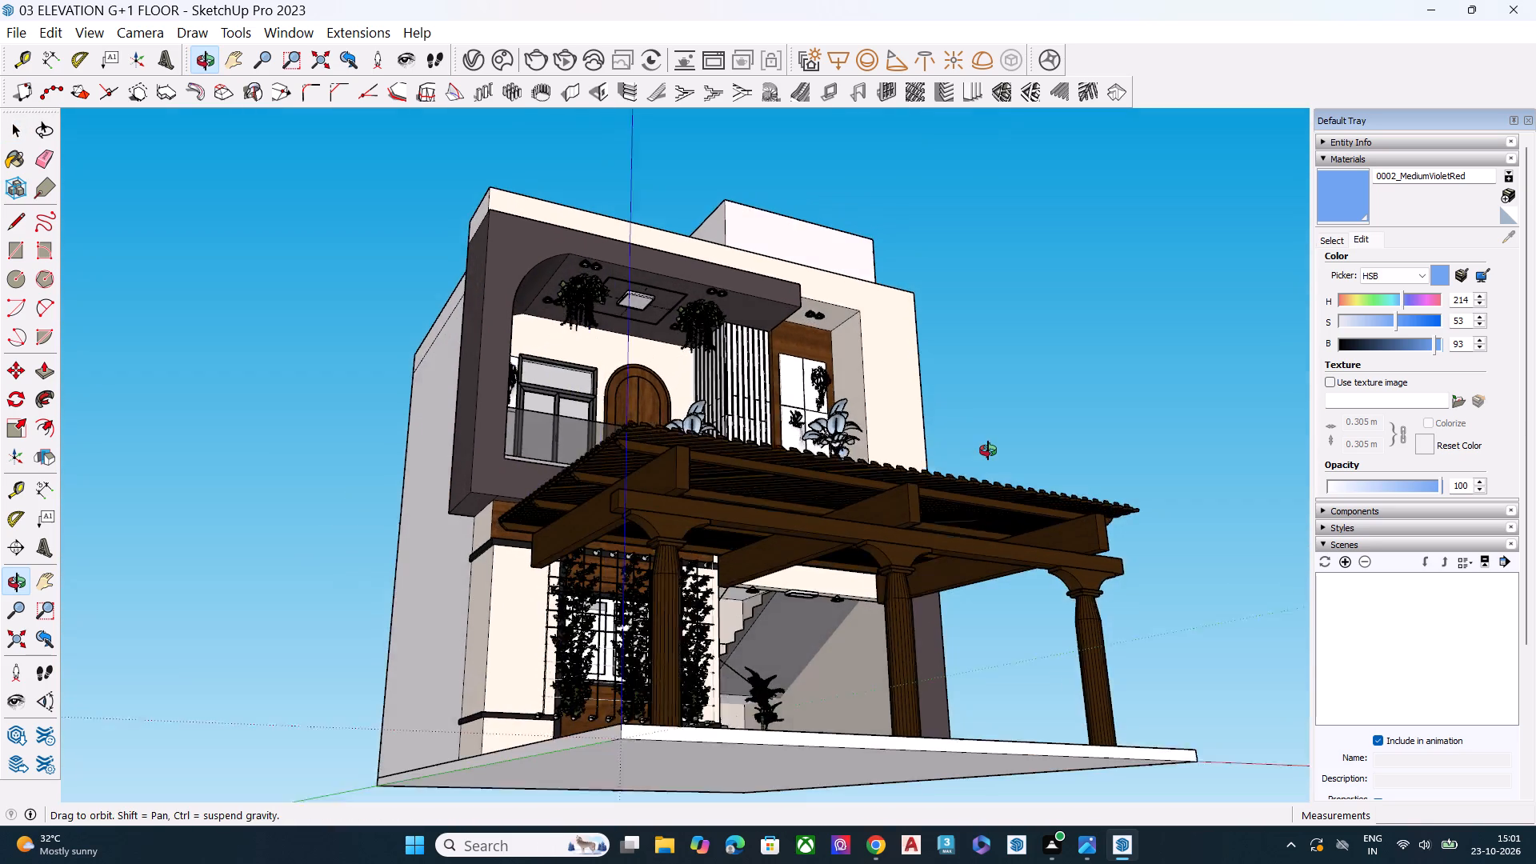
pyautogui.moveTo(988, 450); pyautogui.dragTo(1037, 506, button='middle')
pyautogui.scroll(-9, 689, 413)
pyautogui.moveTo(795, 565); pyautogui.dragTo(801, 690, button='middle')
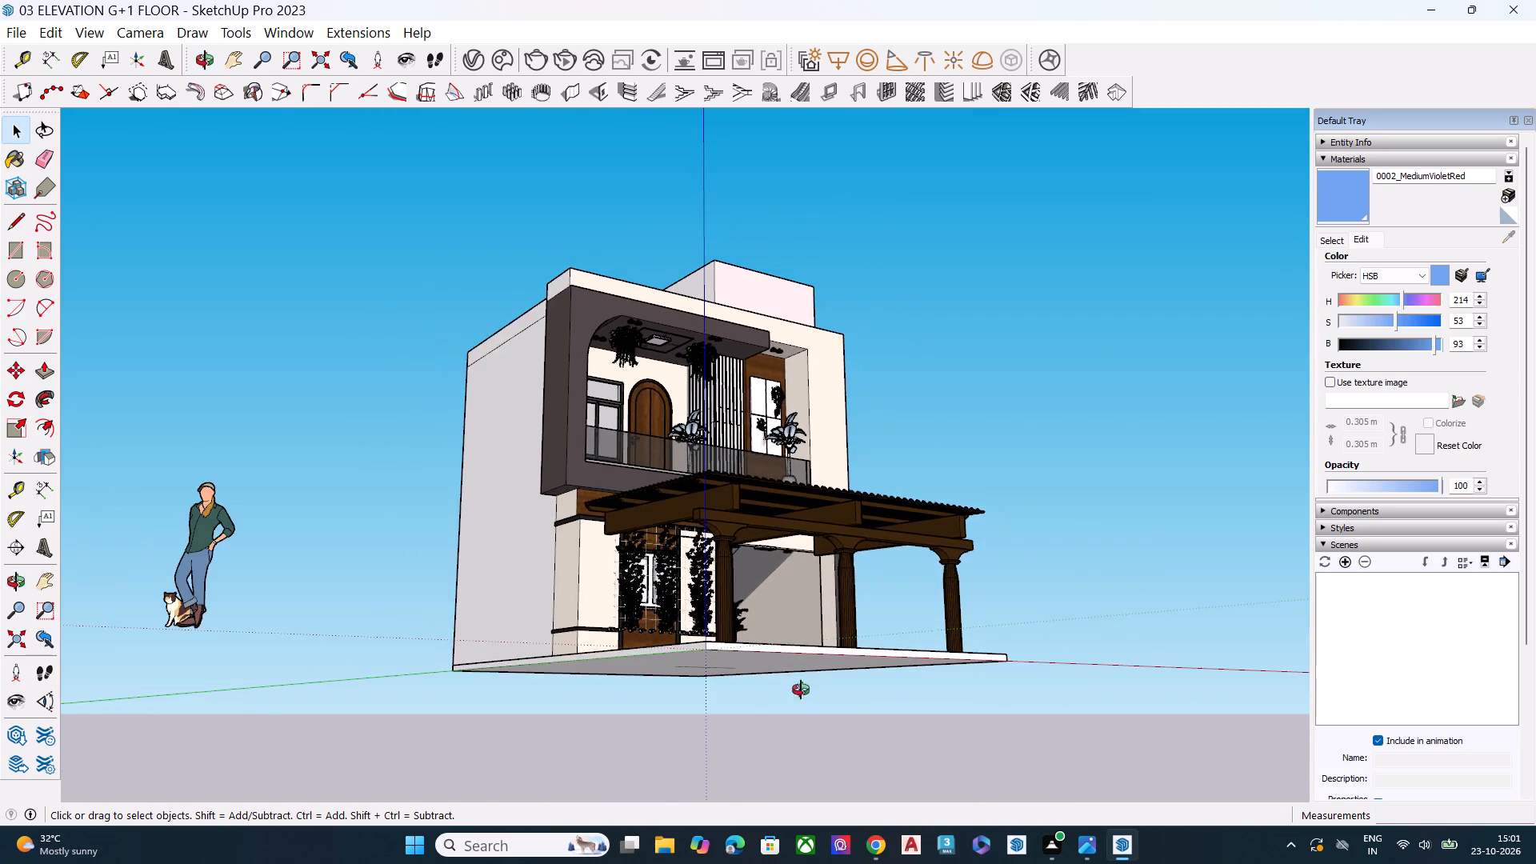
pyautogui.moveTo(801, 690); pyautogui.dragTo(801, 718, button='middle')
pyautogui.press('space')
pyautogui.moveTo(910, 688); pyautogui.dragTo(530, 727, button='middle')
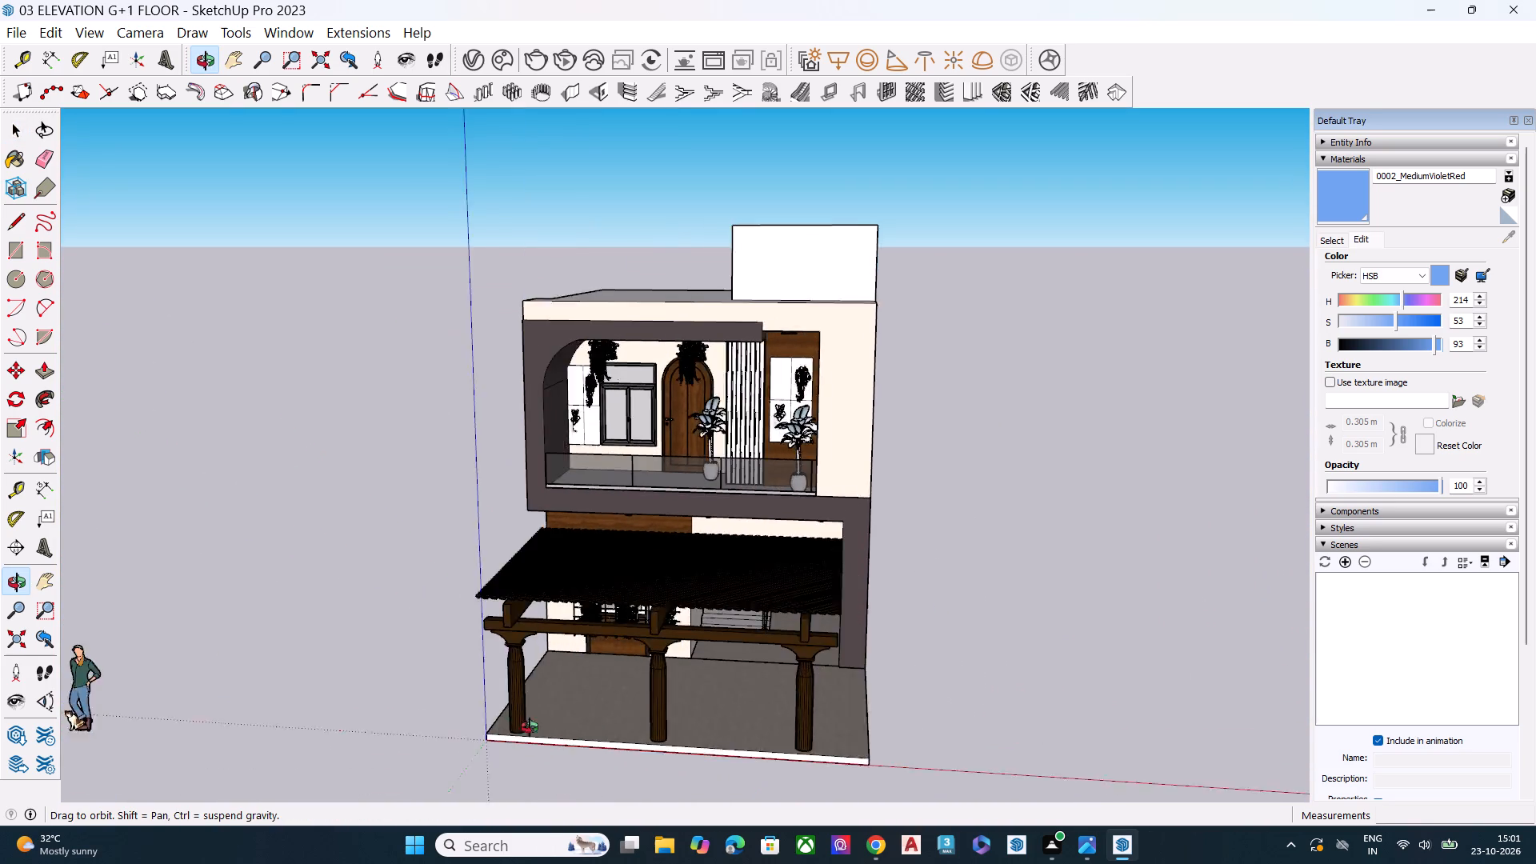
pyautogui.moveTo(530, 727); pyautogui.dragTo(357, 694, button='middle')
pyautogui.scroll(1, 362, 698)
pyautogui.scroll(1, 642, 750)
pyautogui.scroll(1, 794, 728)
pyautogui.scroll(-7, 548, 495)
pyautogui.moveTo(818, 618); pyautogui.dragTo(663, 678, button='middle')
pyautogui.scroll(-1, 679, 678)
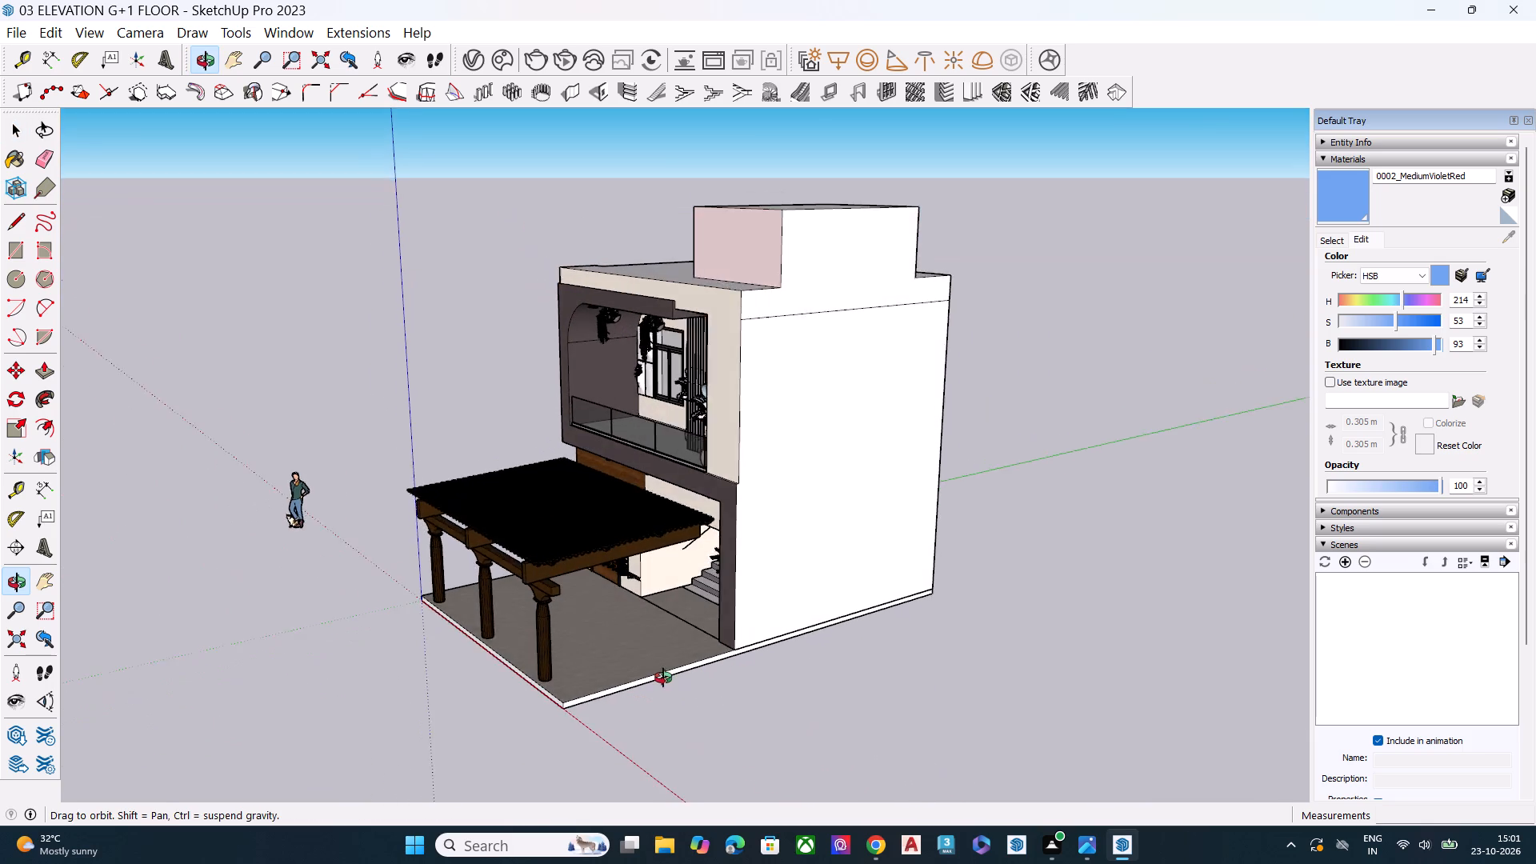
# Draw a rectangle about 33' 3" long along the plinth's side, from the porch's front corner to the house's rear corner.
pyautogui.press('r')
pyautogui.moveTo(822, 702); pyautogui.dragTo(769, 682, button='middle')
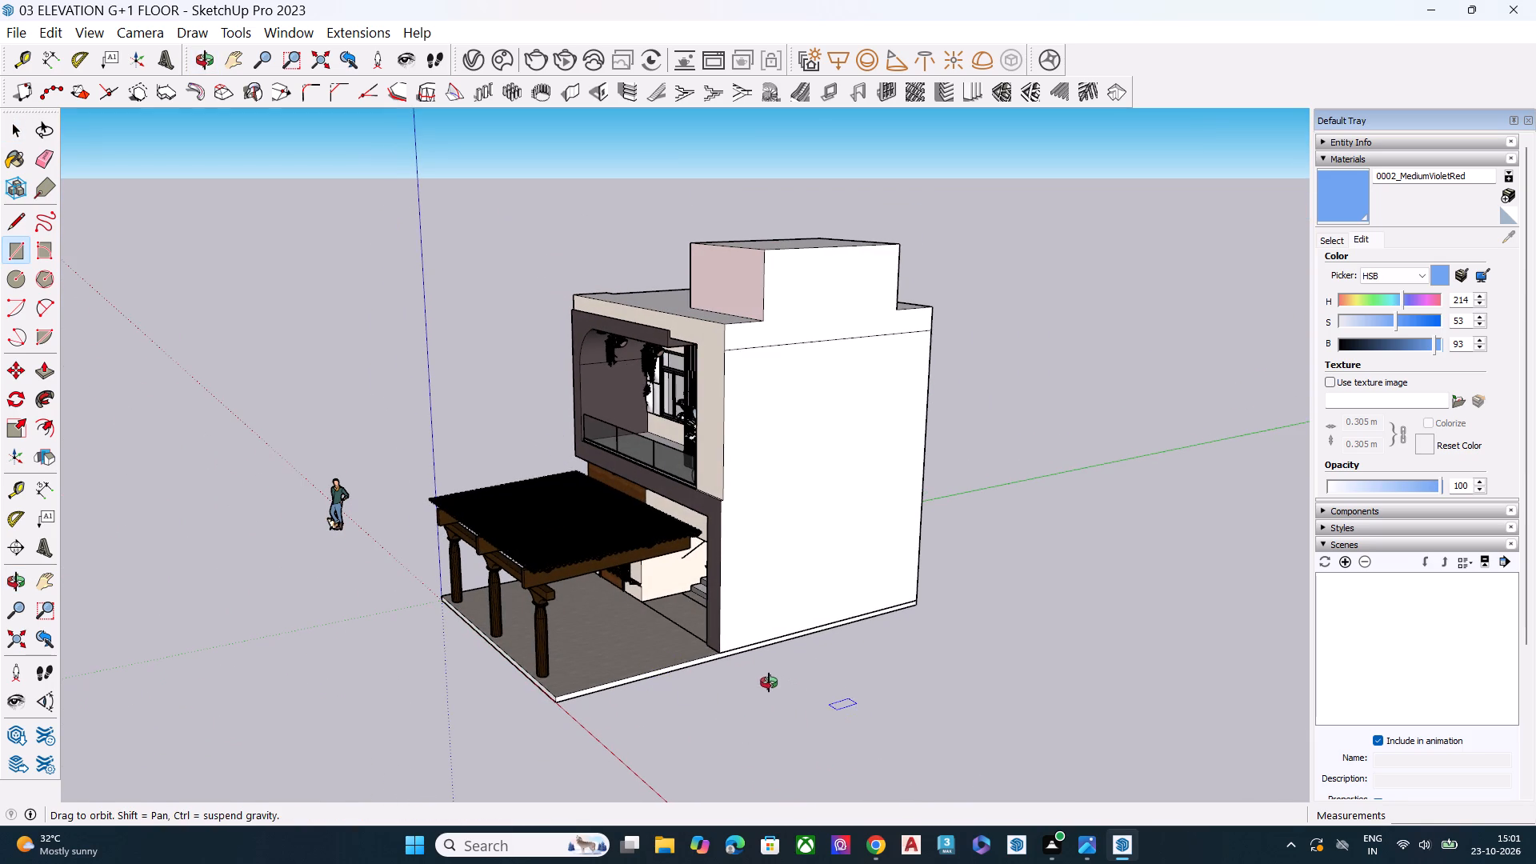
pyautogui.moveTo(769, 682); pyautogui.dragTo(691, 592, button='middle')
pyautogui.scroll(3, 504, 622)
pyautogui.scroll(-1, 492, 626)
pyautogui.scroll(5, 489, 629)
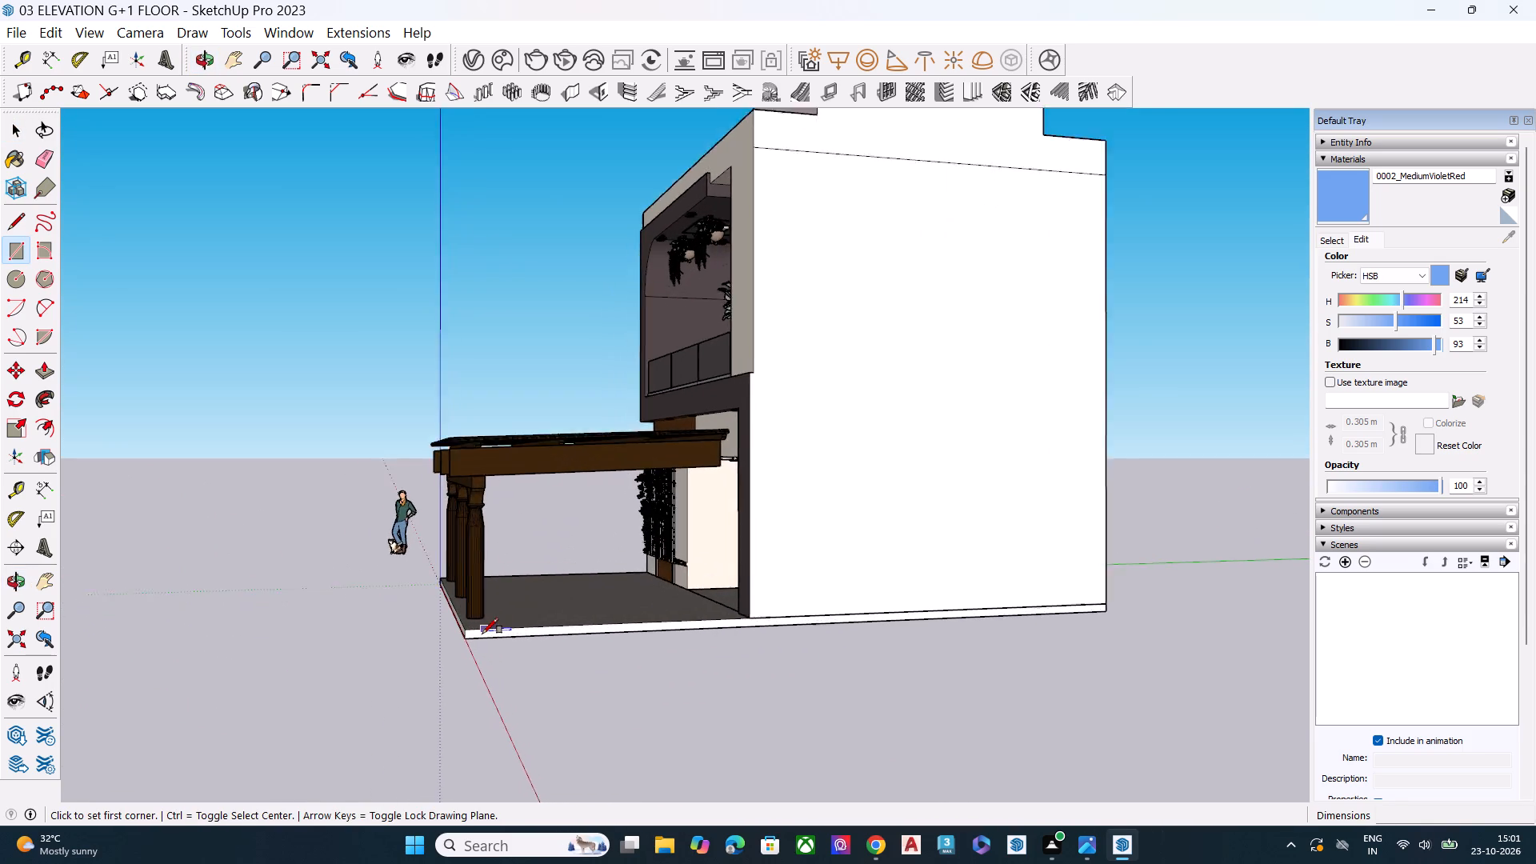
pyautogui.scroll(10, 474, 636)
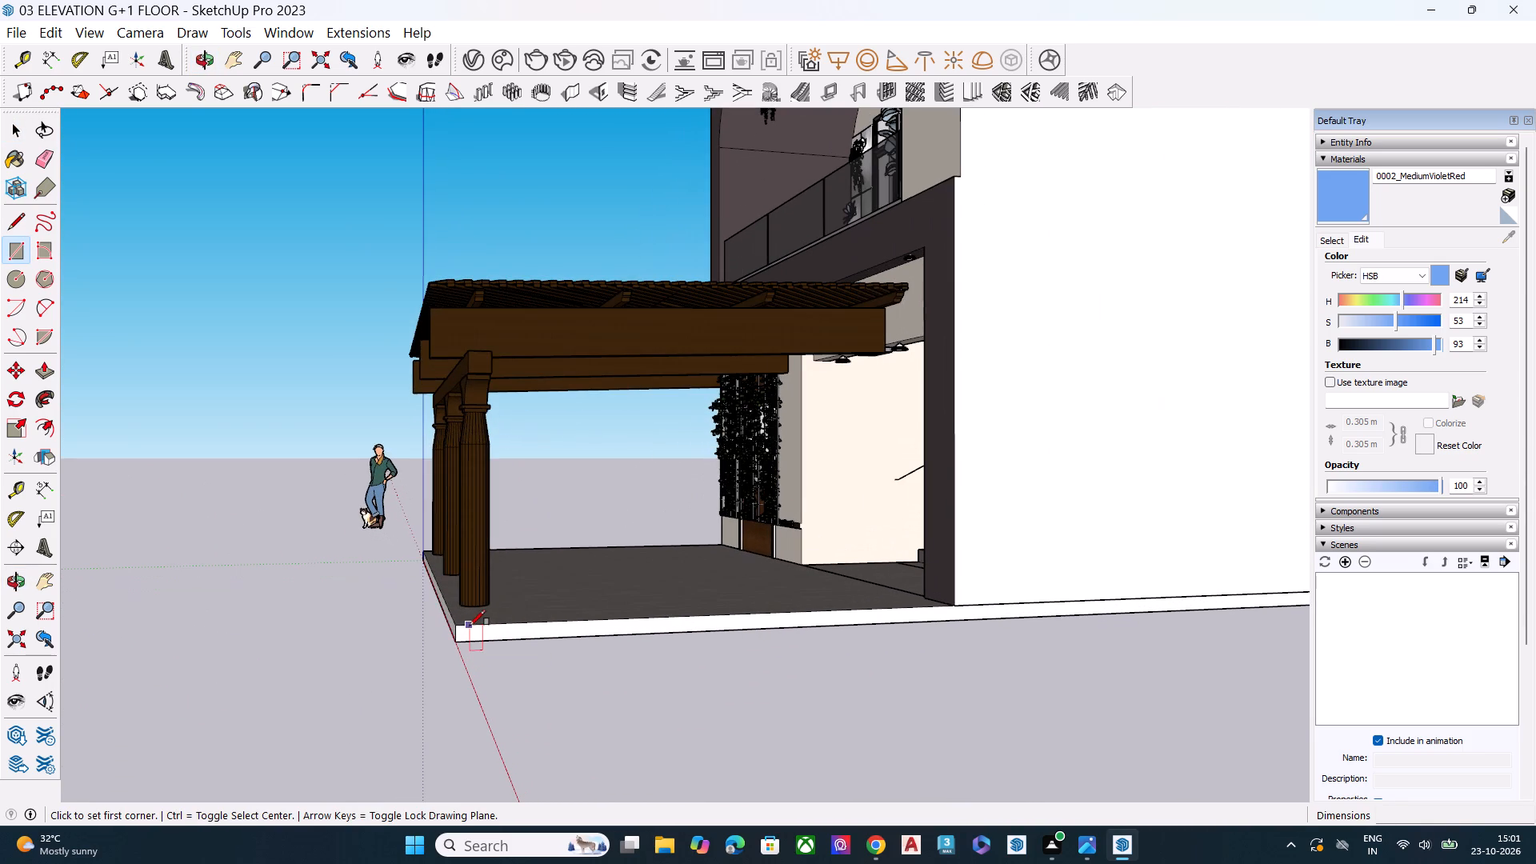
pyautogui.scroll(4, 470, 626)
pyautogui.click(448, 625)
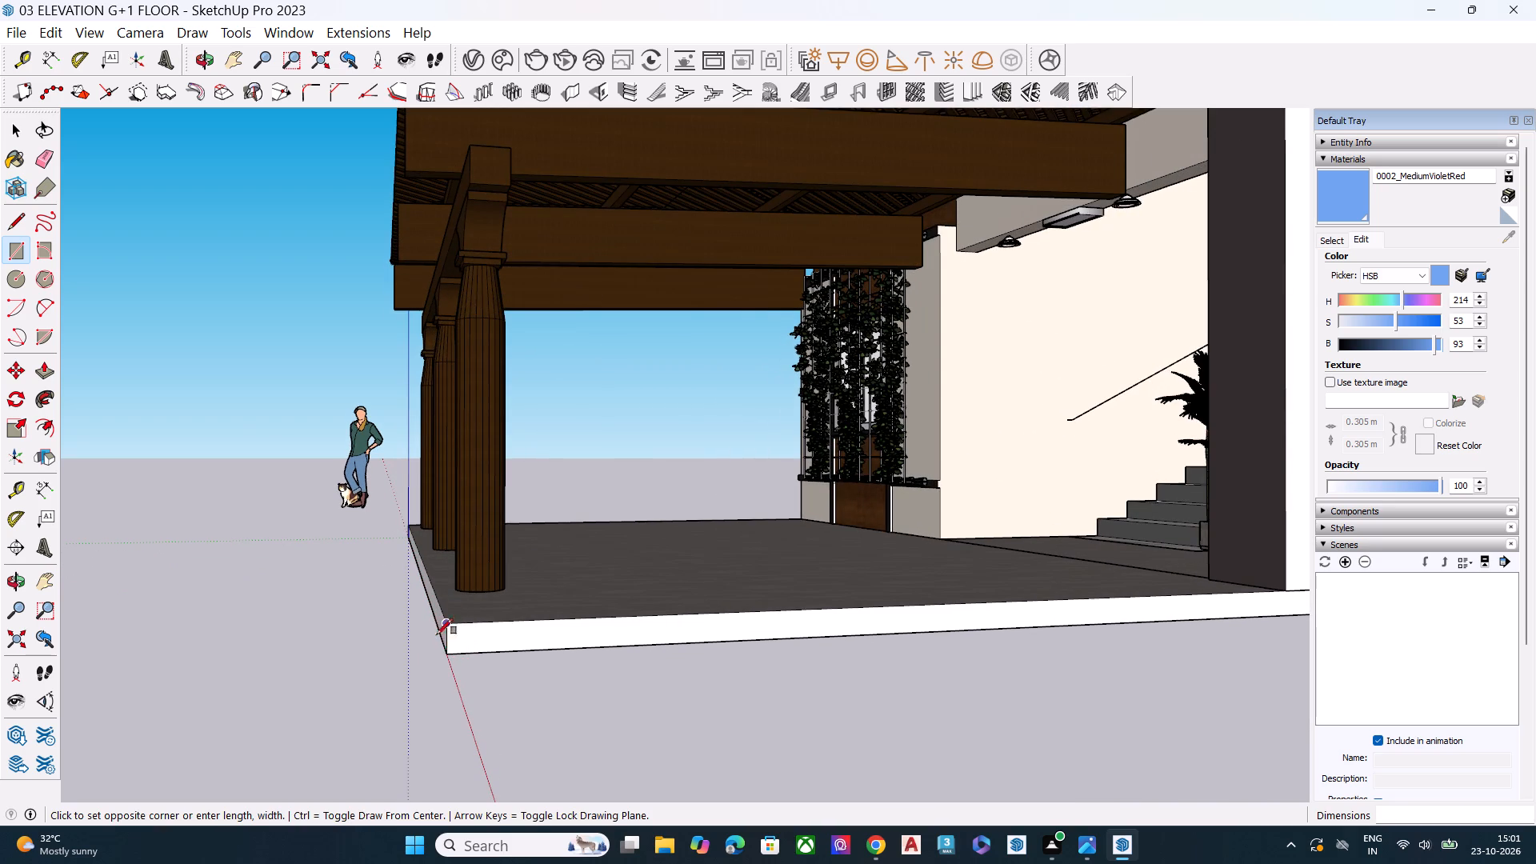
pyautogui.scroll(-8, 320, 642)
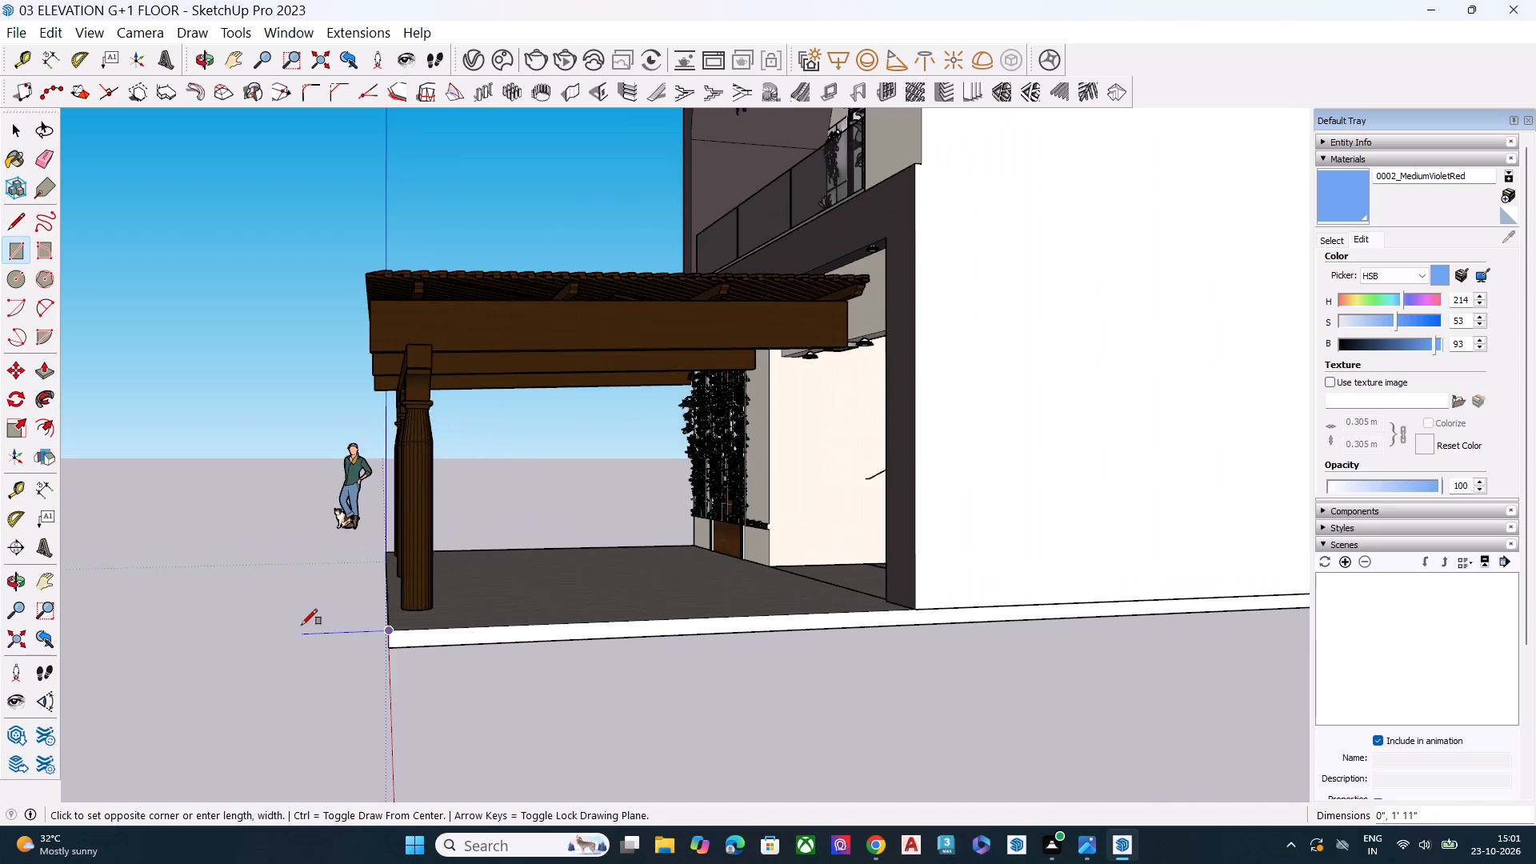
pyautogui.scroll(-7, 302, 625)
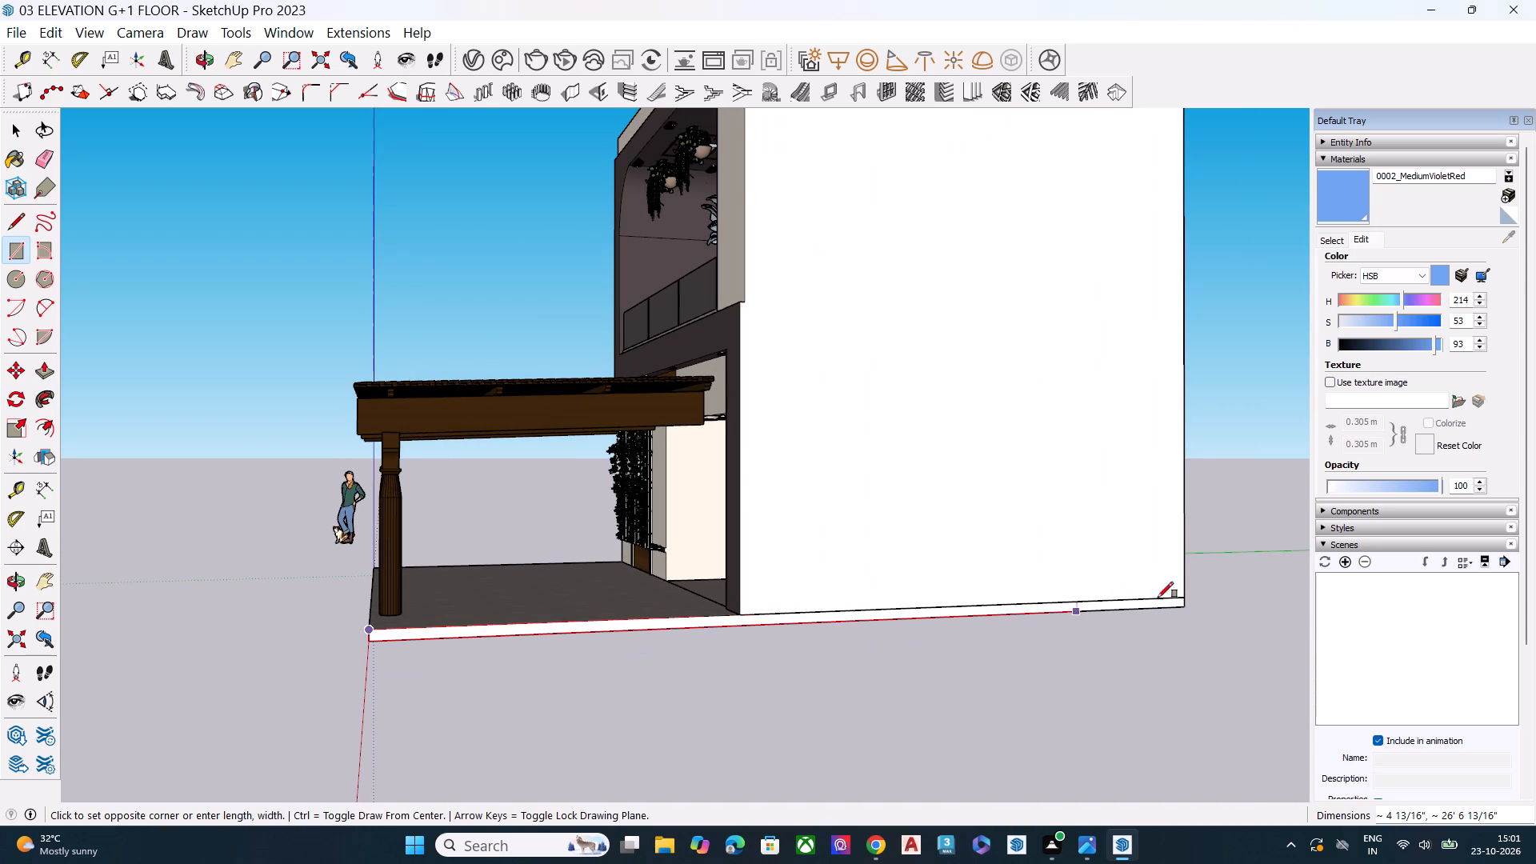
pyautogui.scroll(7, 1184, 594)
pyautogui.click(1187, 596)
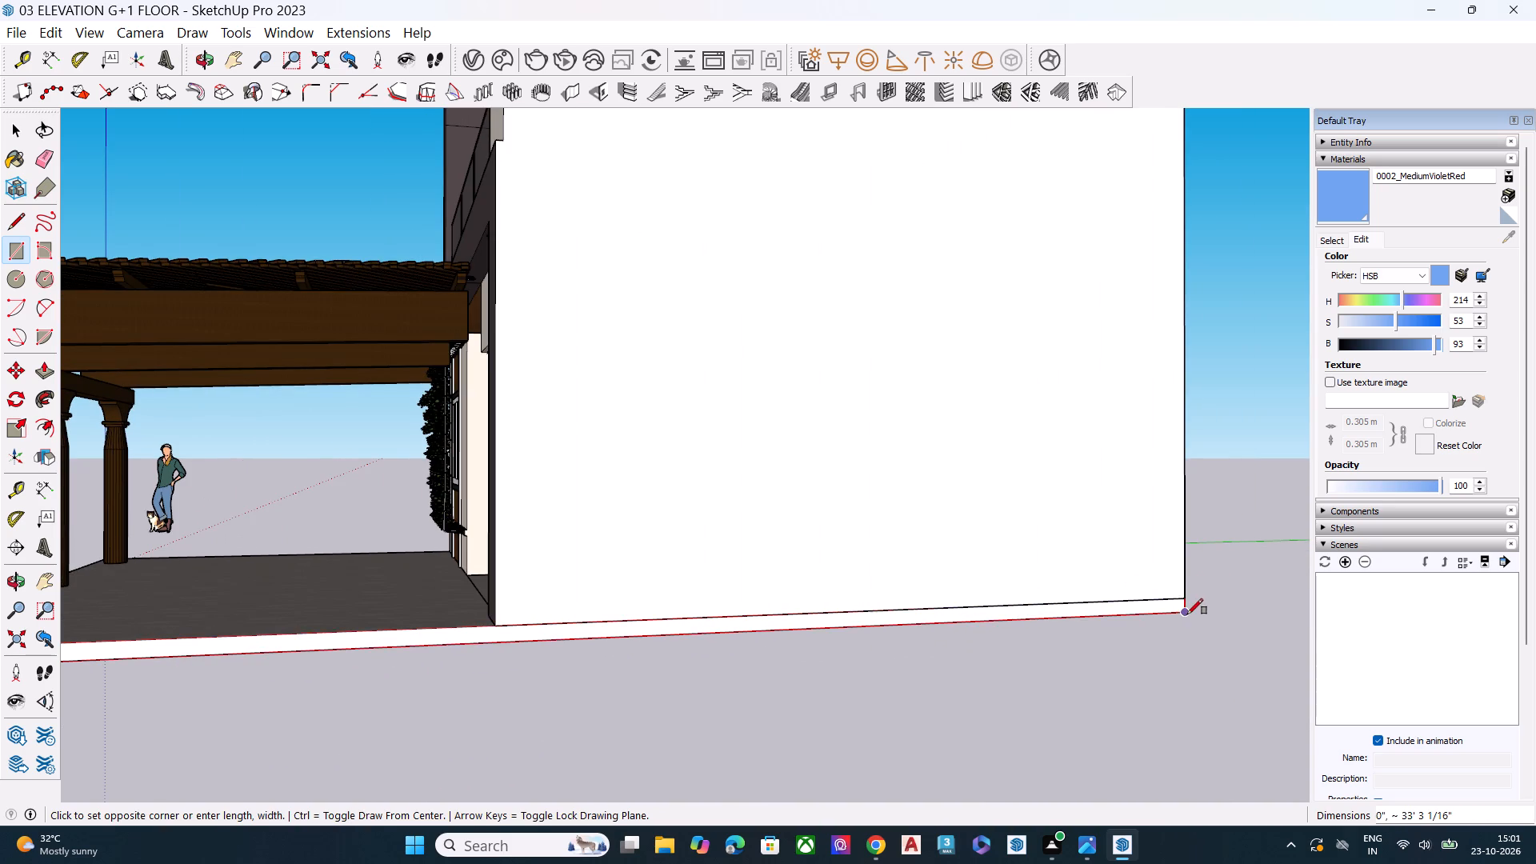
pyautogui.click(1187, 614)
pyautogui.press('space')
# Push/Pull the plinth's side face outward about 9' 6" to form a floor slab along the house's side.
pyautogui.click(1070, 607)
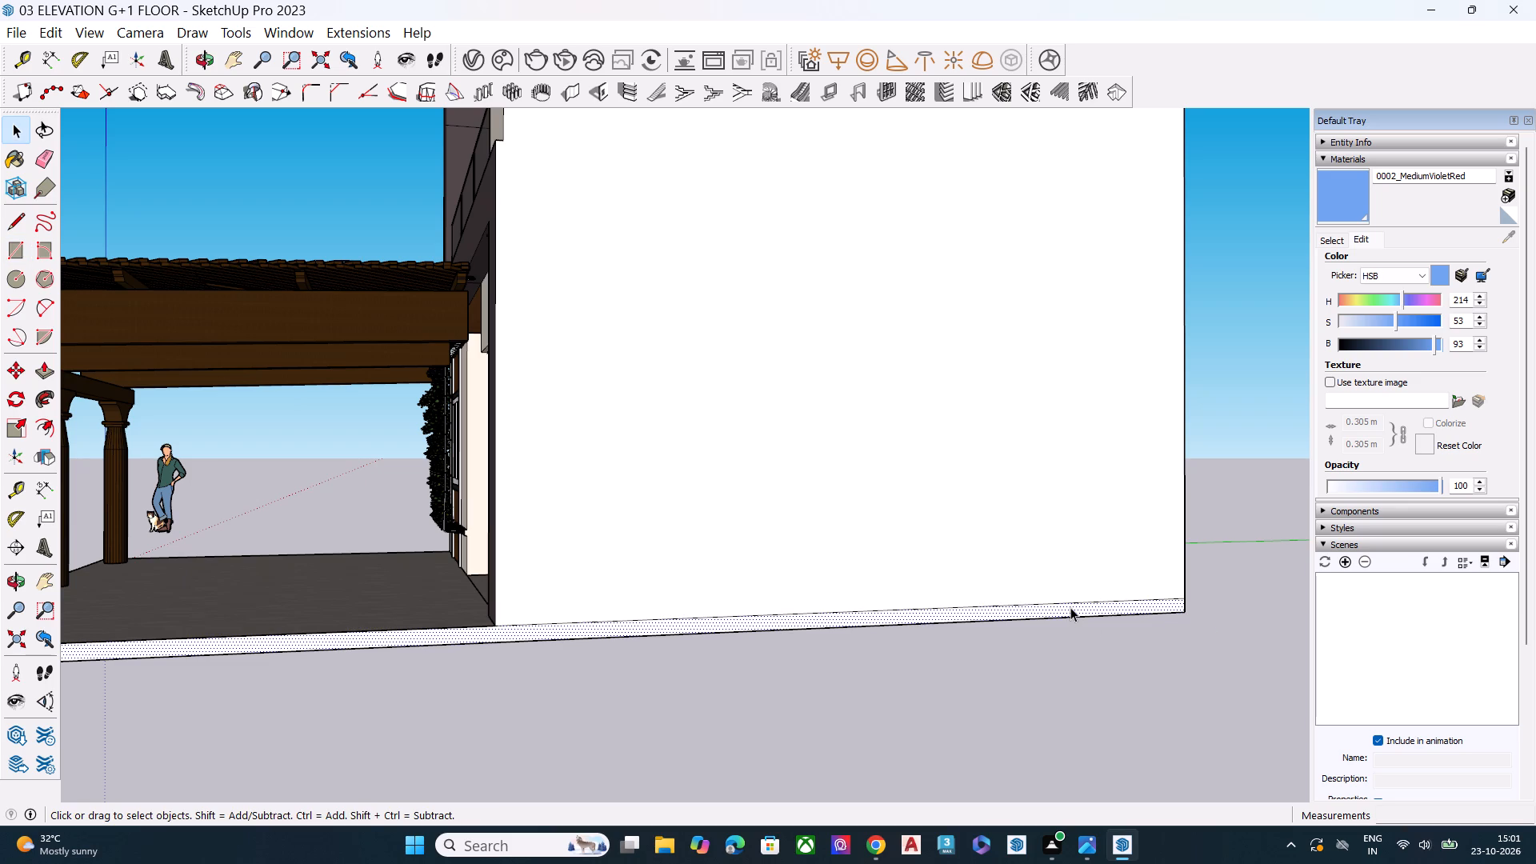
pyautogui.press('p')
pyautogui.click(1070, 607)
pyautogui.scroll(-7, 1134, 650)
pyautogui.moveTo(782, 614); pyautogui.dragTo(862, 738, button='middle')
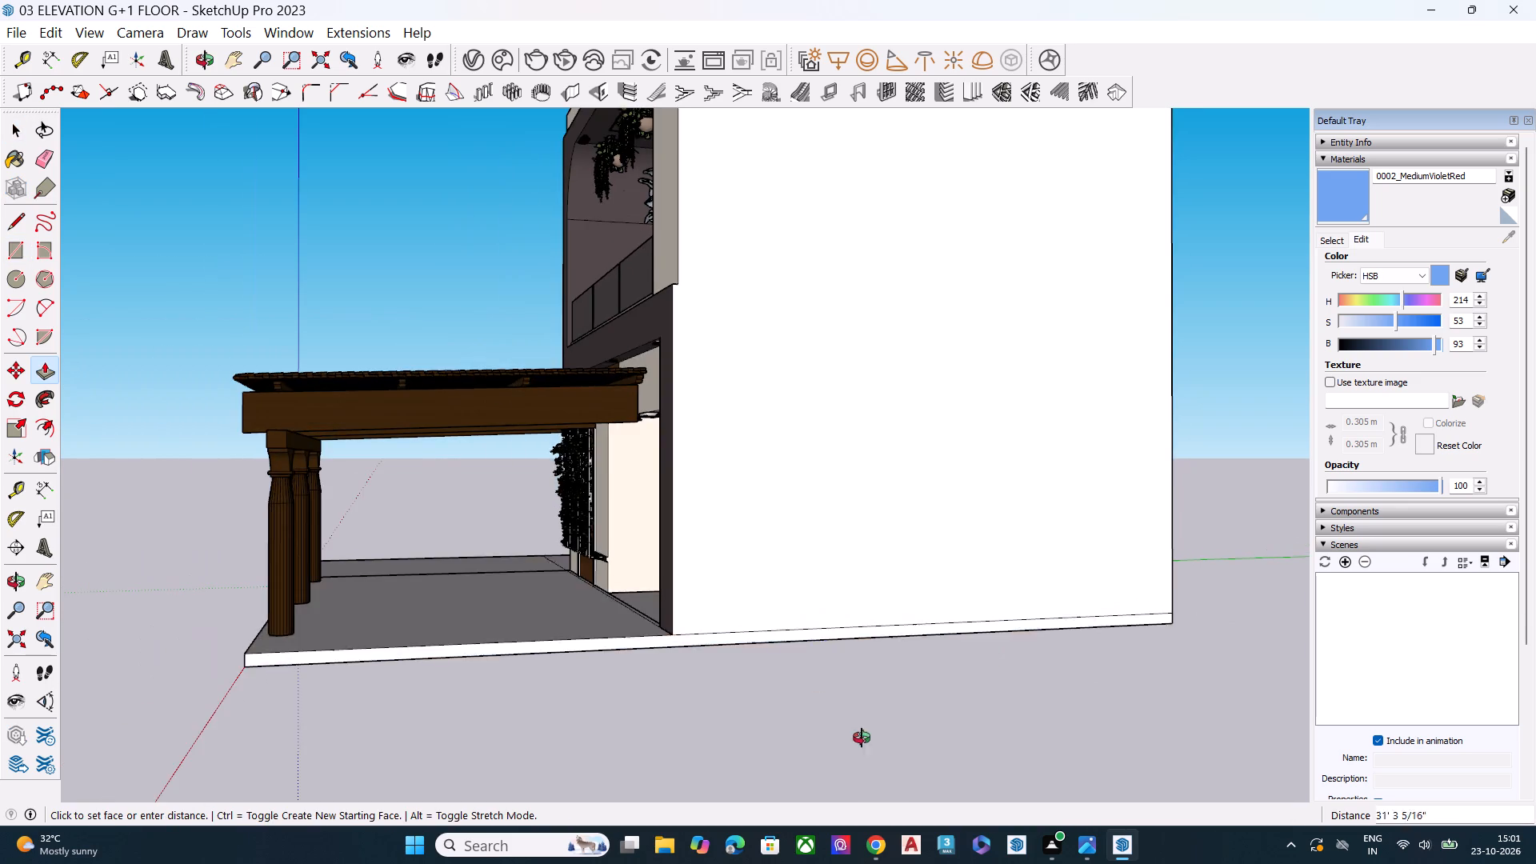
pyautogui.moveTo(862, 738); pyautogui.dragTo(1009, 801, button='middle')
pyautogui.scroll(1, 1042, 745)
pyautogui.scroll(-3, 1145, 680)
pyautogui.scroll(1, 1145, 680)
pyautogui.scroll(-5, 1145, 680)
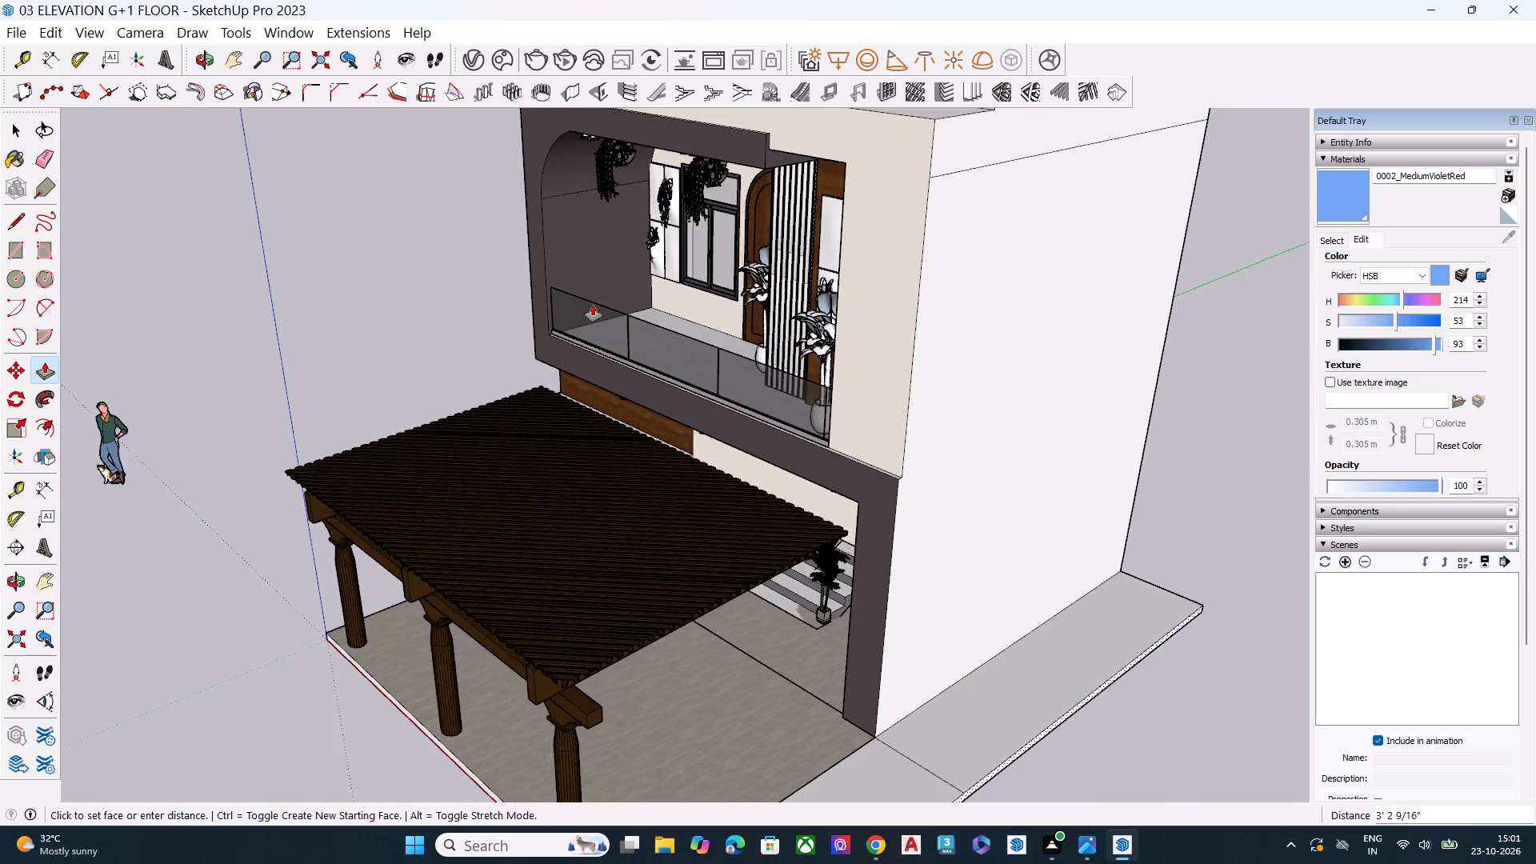
pyautogui.scroll(-4, 681, 290)
pyautogui.scroll(1, 679, 287)
pyautogui.scroll(-3, 686, 287)
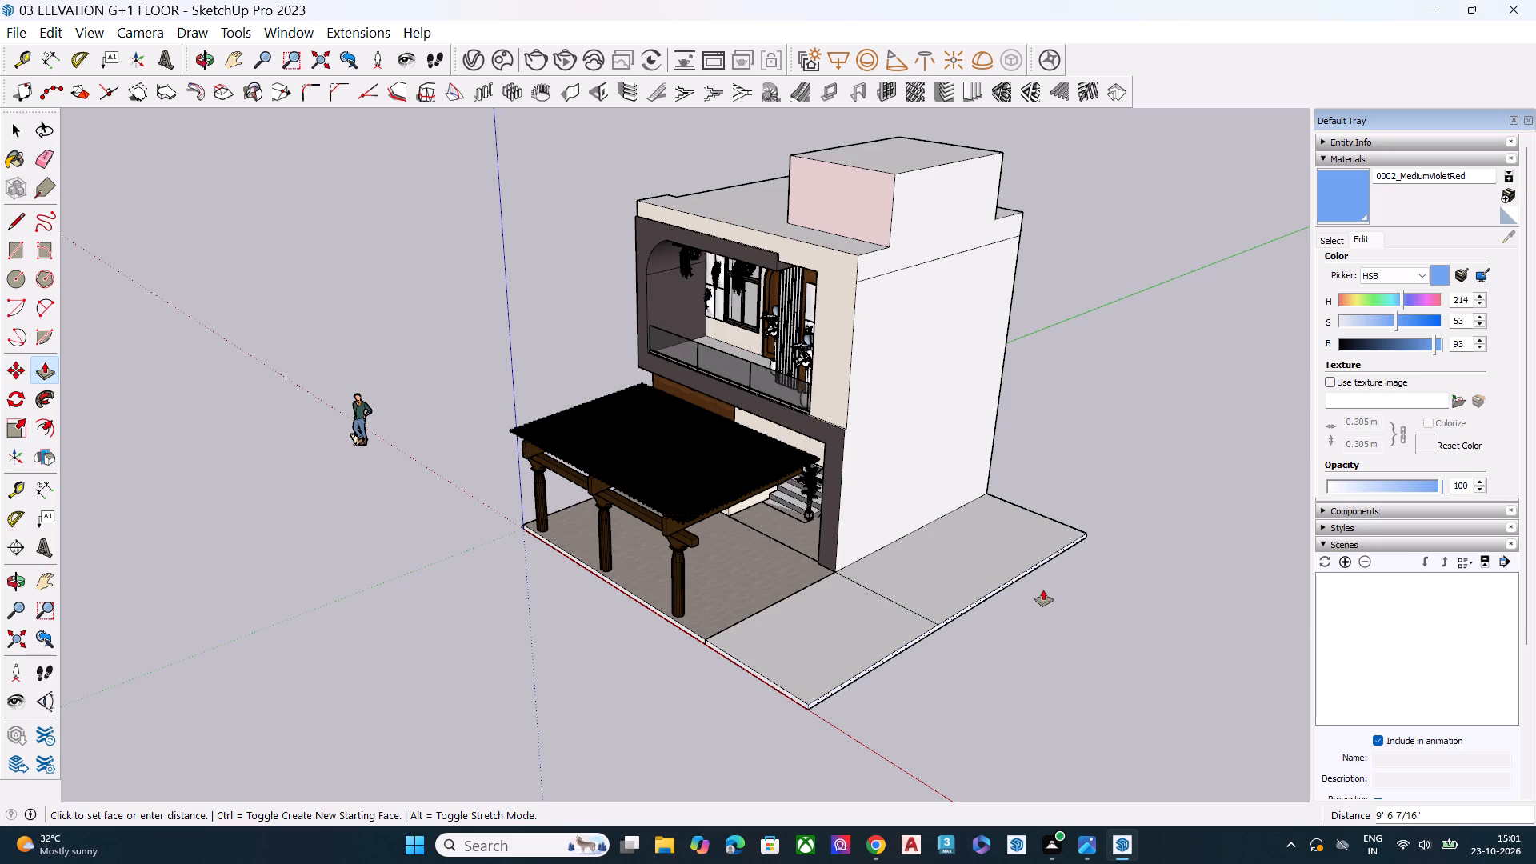
pyautogui.click(1043, 590)
pyautogui.press('space')
# Delete the dividing edge across the top of the new side slab.
pyautogui.scroll(5, 894, 614)
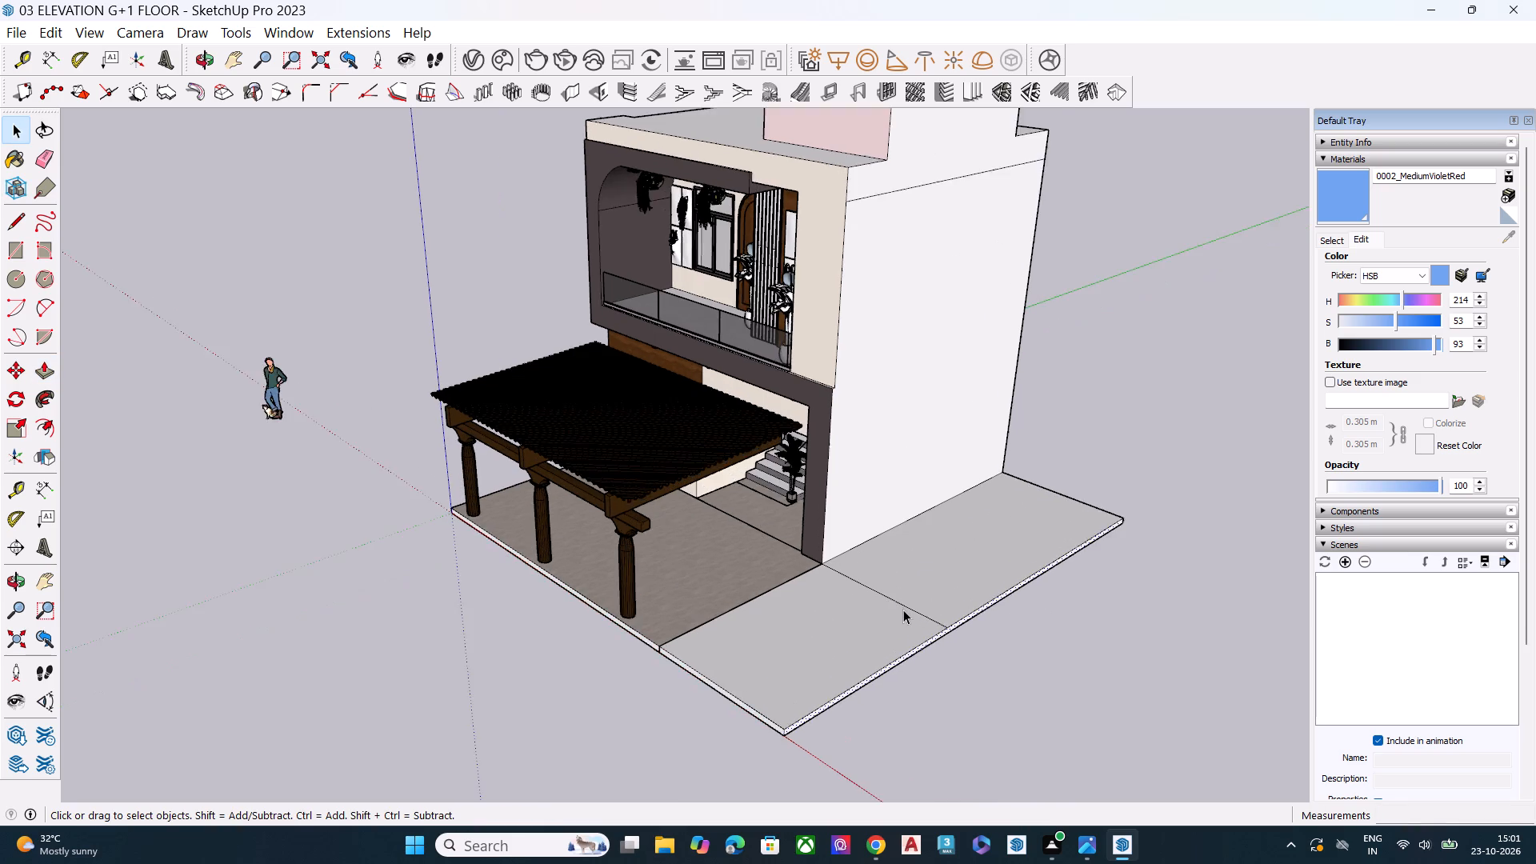
pyautogui.scroll(1, 903, 610)
pyautogui.click(908, 607)
pyautogui.press('Delete')
pyautogui.scroll(-4, 916, 604)
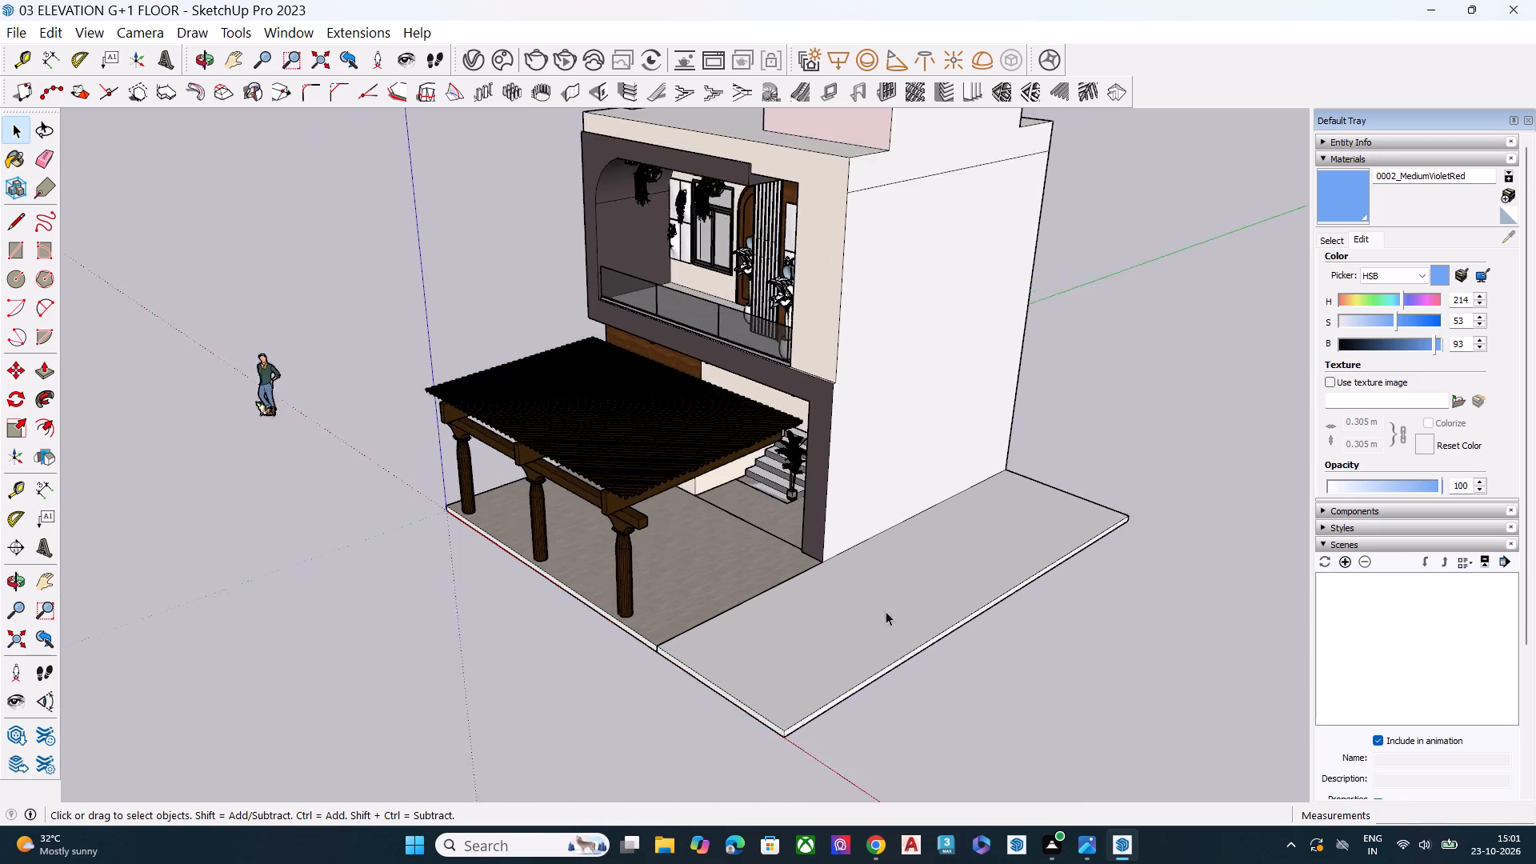
# Offset the outline of the side slab's top face inward by about 7".
pyautogui.moveTo(885, 612); pyautogui.dragTo(1052, 518, button='middle')
pyautogui.scroll(7, 956, 538)
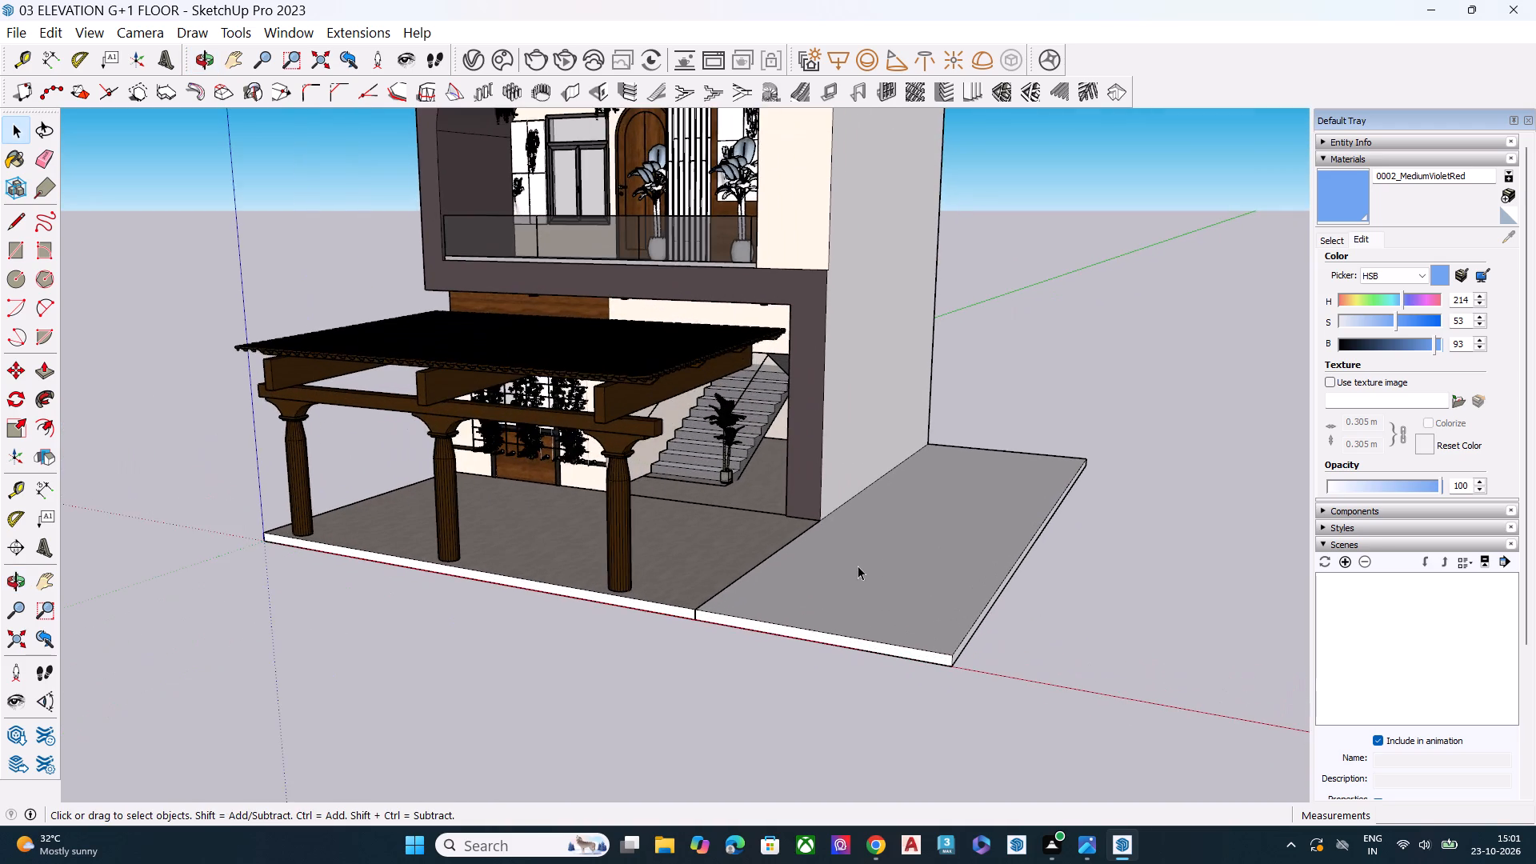
pyautogui.moveTo(855, 567); pyautogui.dragTo(910, 659, button='middle')
pyautogui.scroll(6, 964, 417)
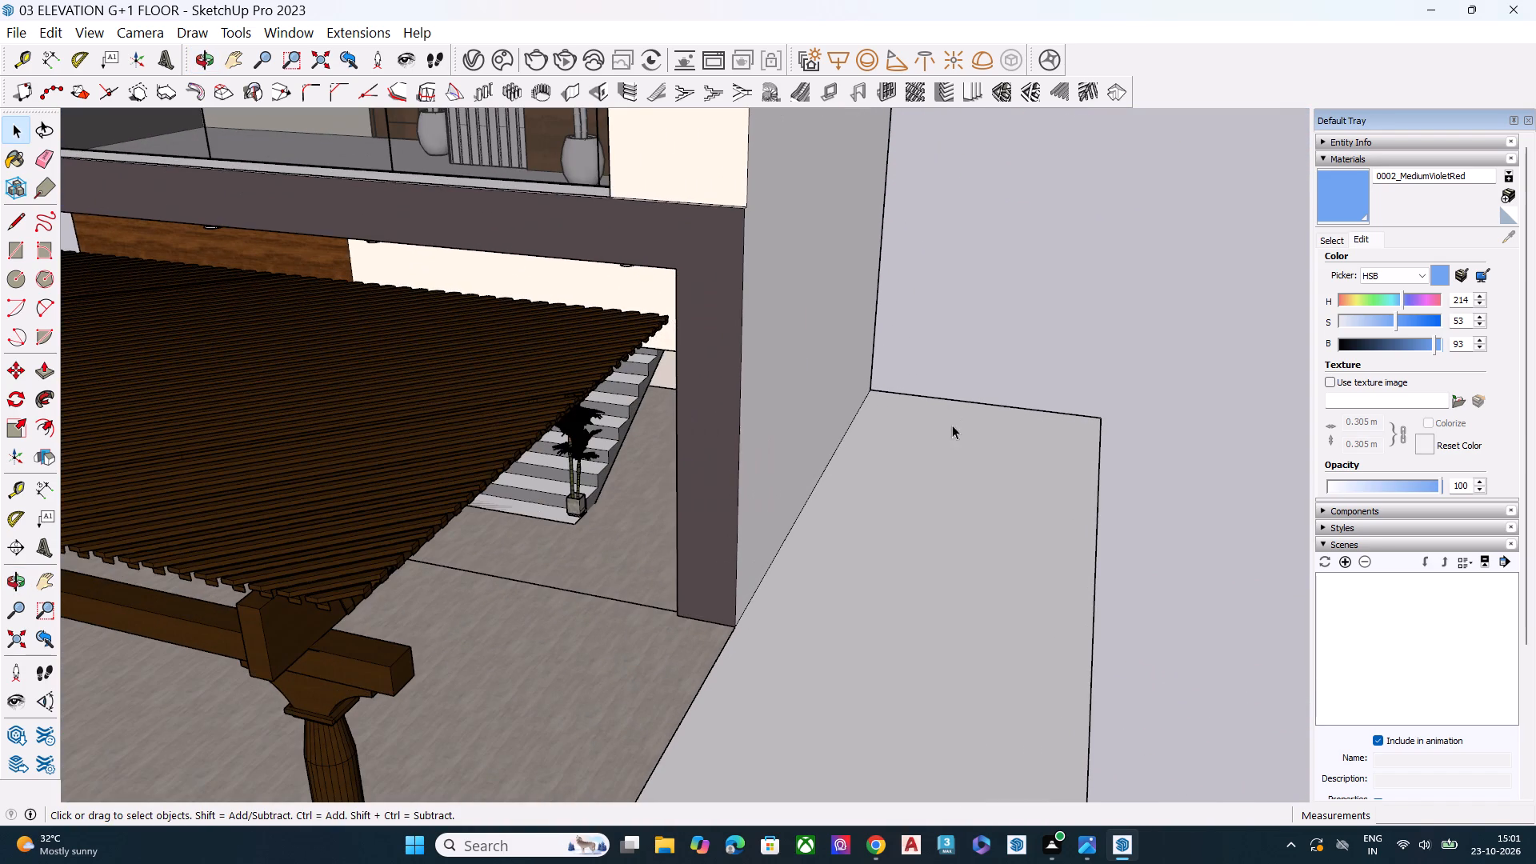
pyautogui.click(916, 458)
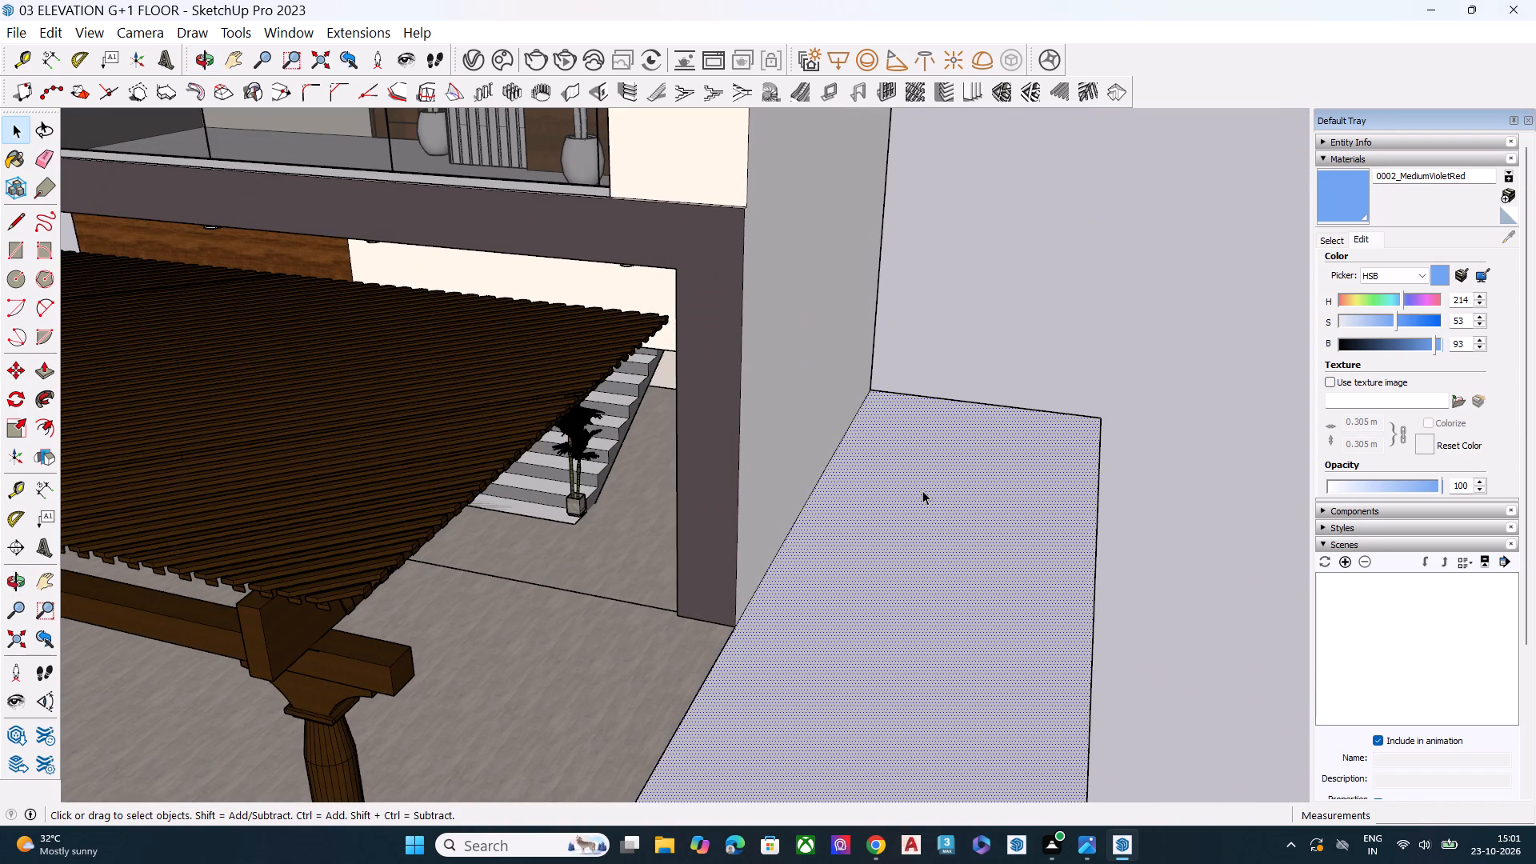
pyautogui.press('f')
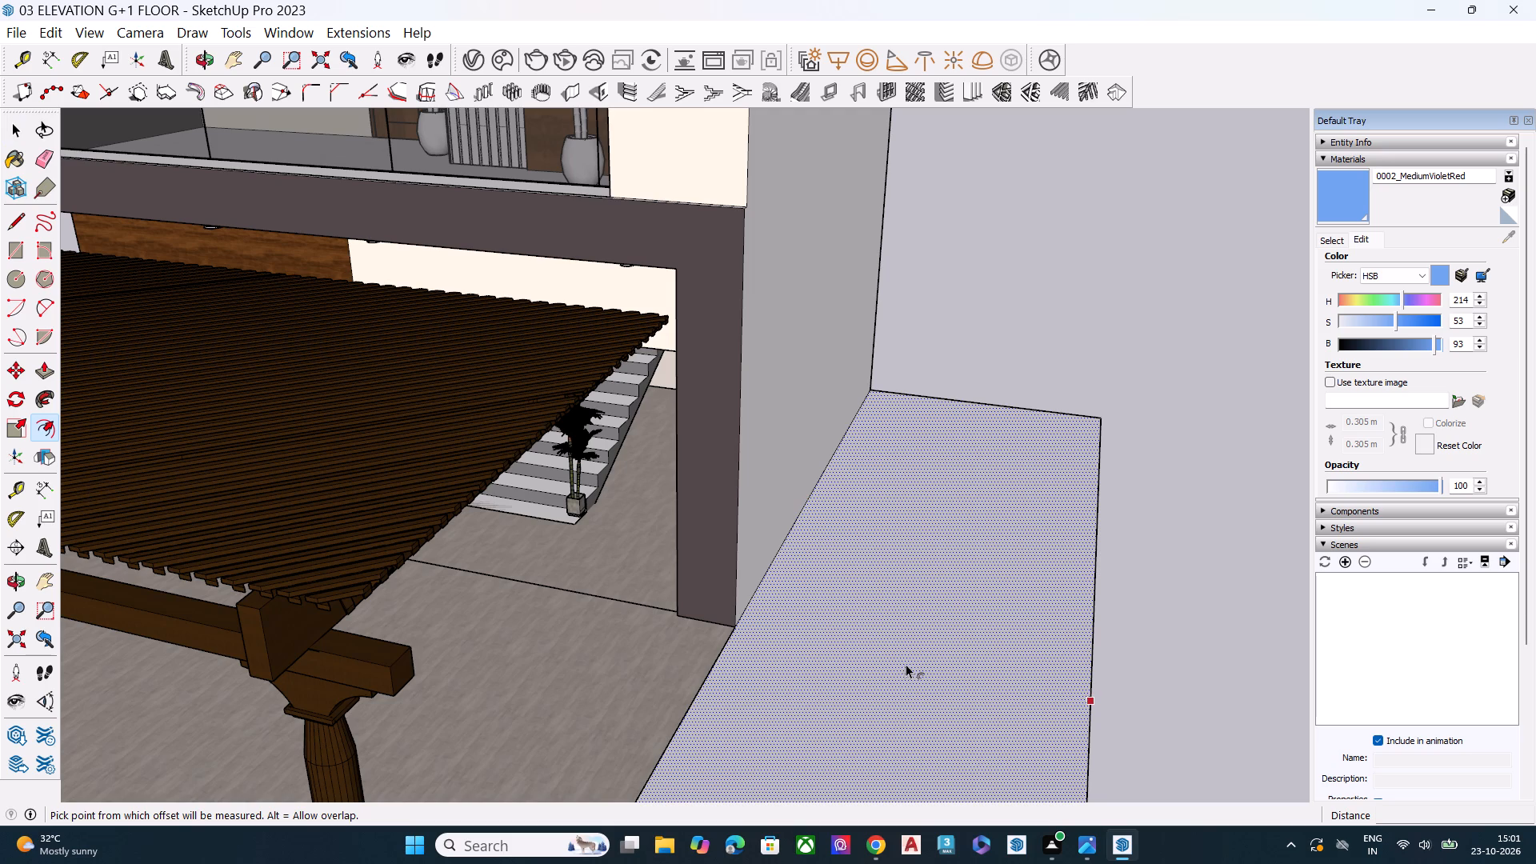
pyautogui.click(909, 662)
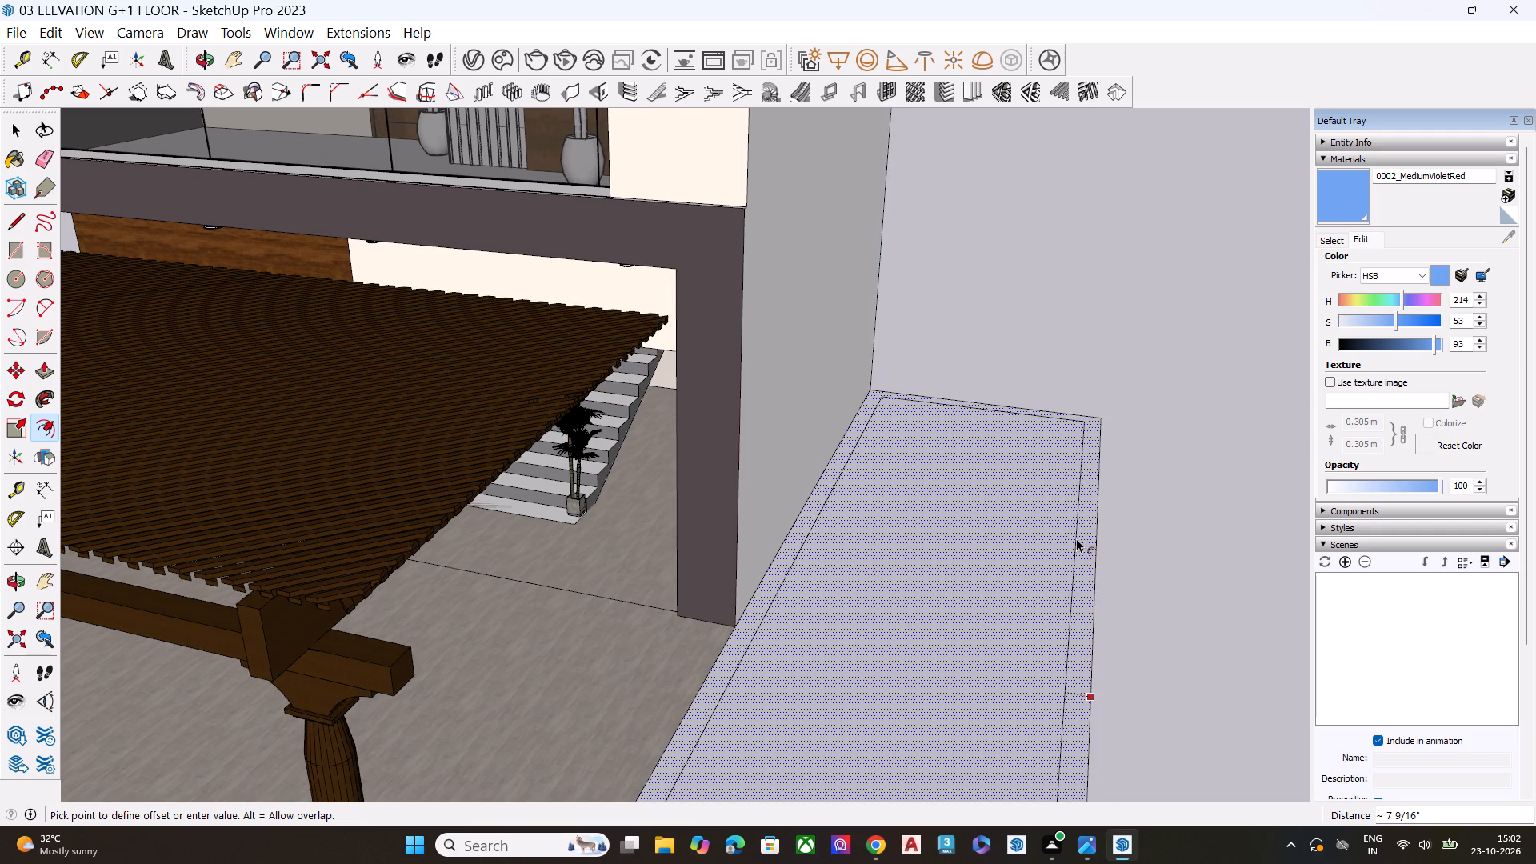
pyautogui.click(1080, 538)
pyautogui.press('space')
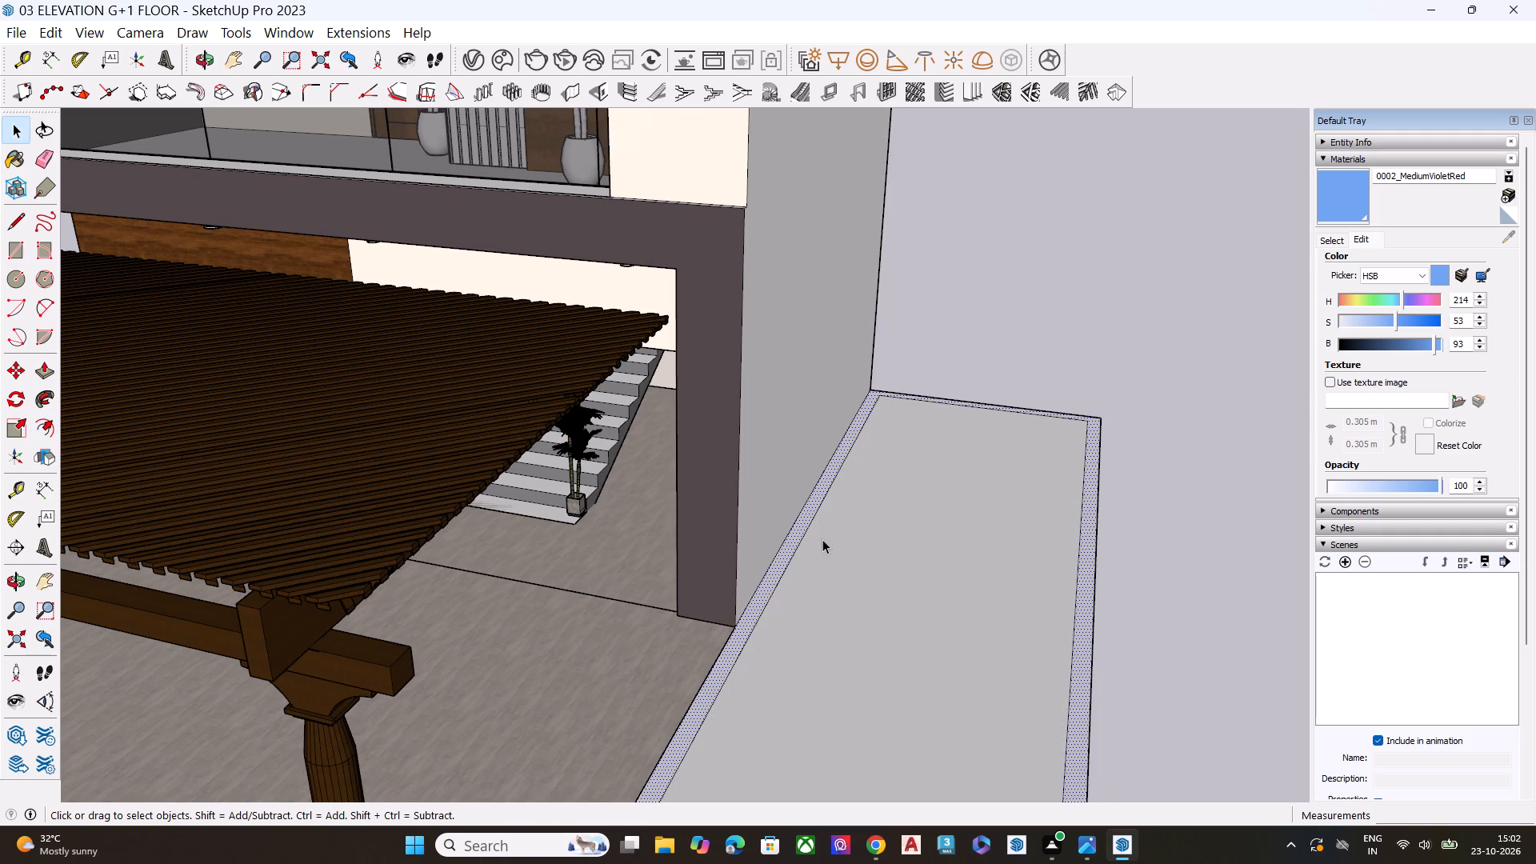
# Scale the inner face along the red axis to about 1.06 so its edge meets the house wall.
pyautogui.doubleClick(822, 539)
pyautogui.press('s')
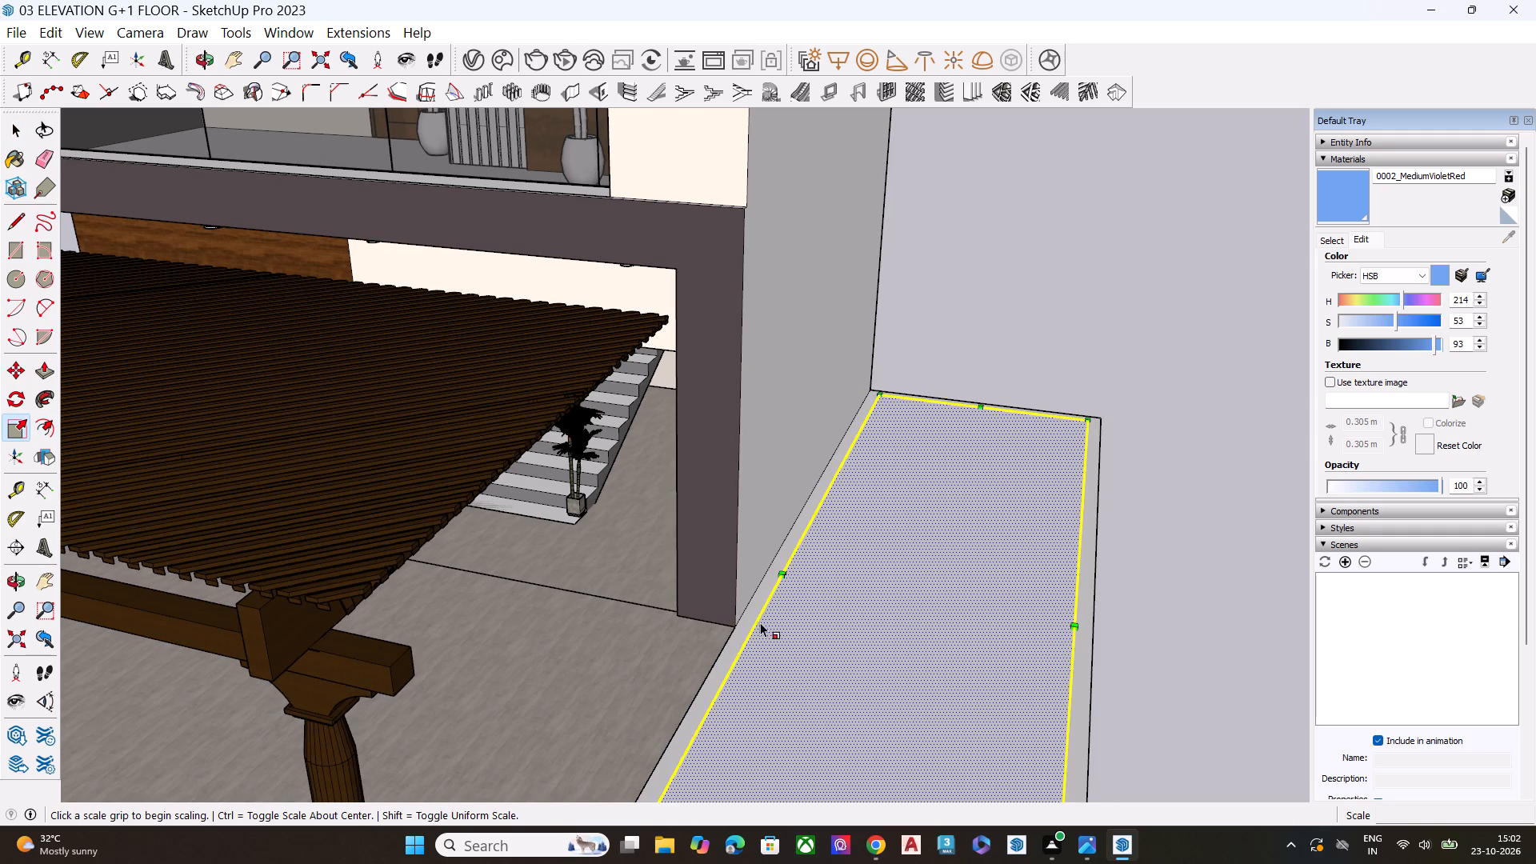
pyautogui.click(782, 578)
pyautogui.click(762, 577)
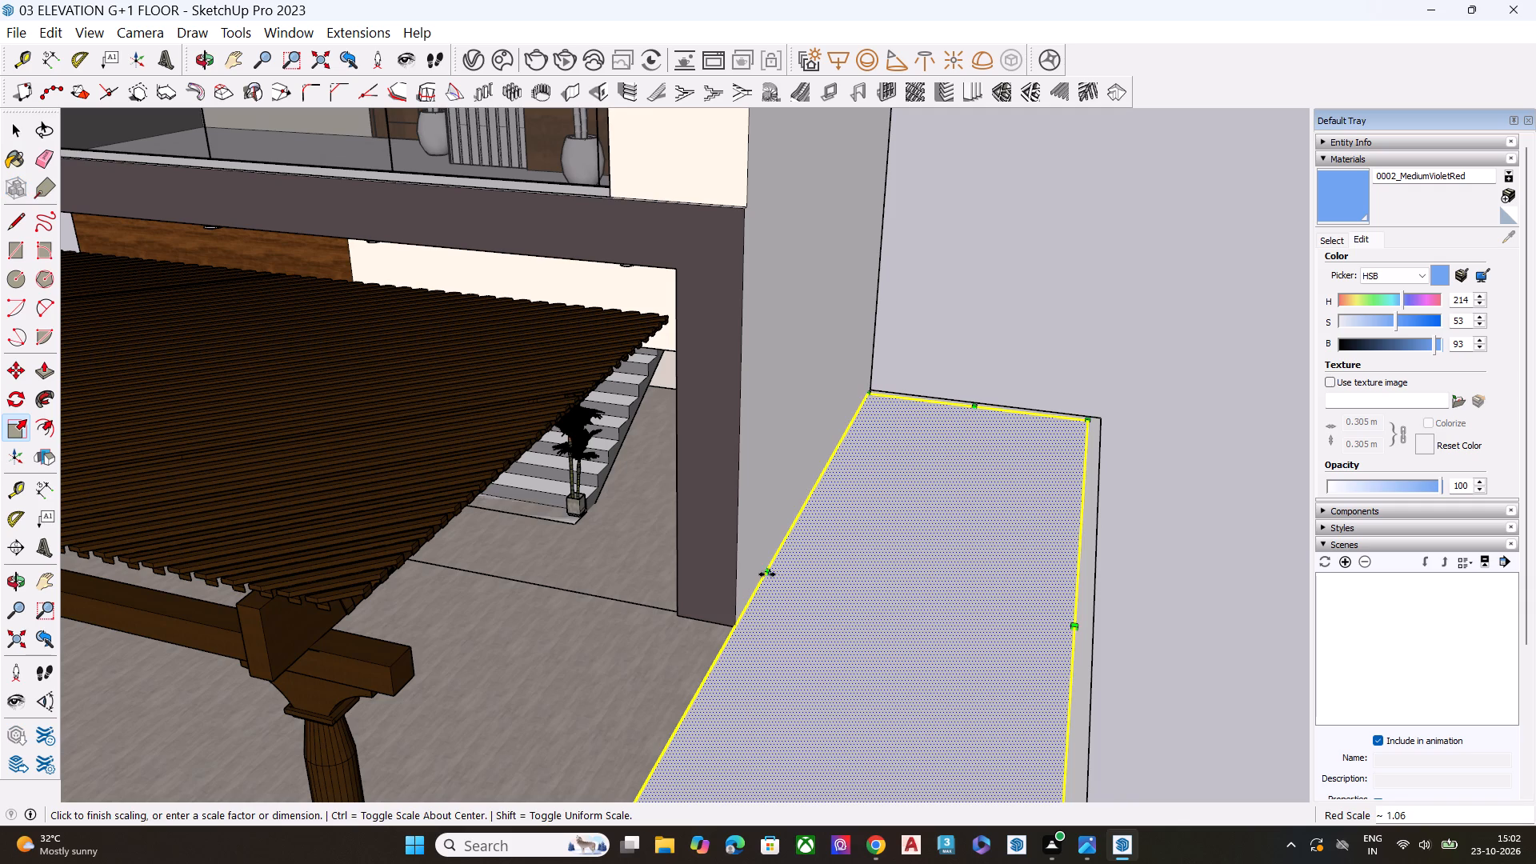
pyautogui.press('space')
pyautogui.click(1036, 349)
# Push/Pull the border strip up about 4' 5" to form a compound wall around the side slab.
pyautogui.moveTo(966, 423); pyautogui.dragTo(943, 564, button='middle')
pyautogui.scroll(5, 1061, 443)
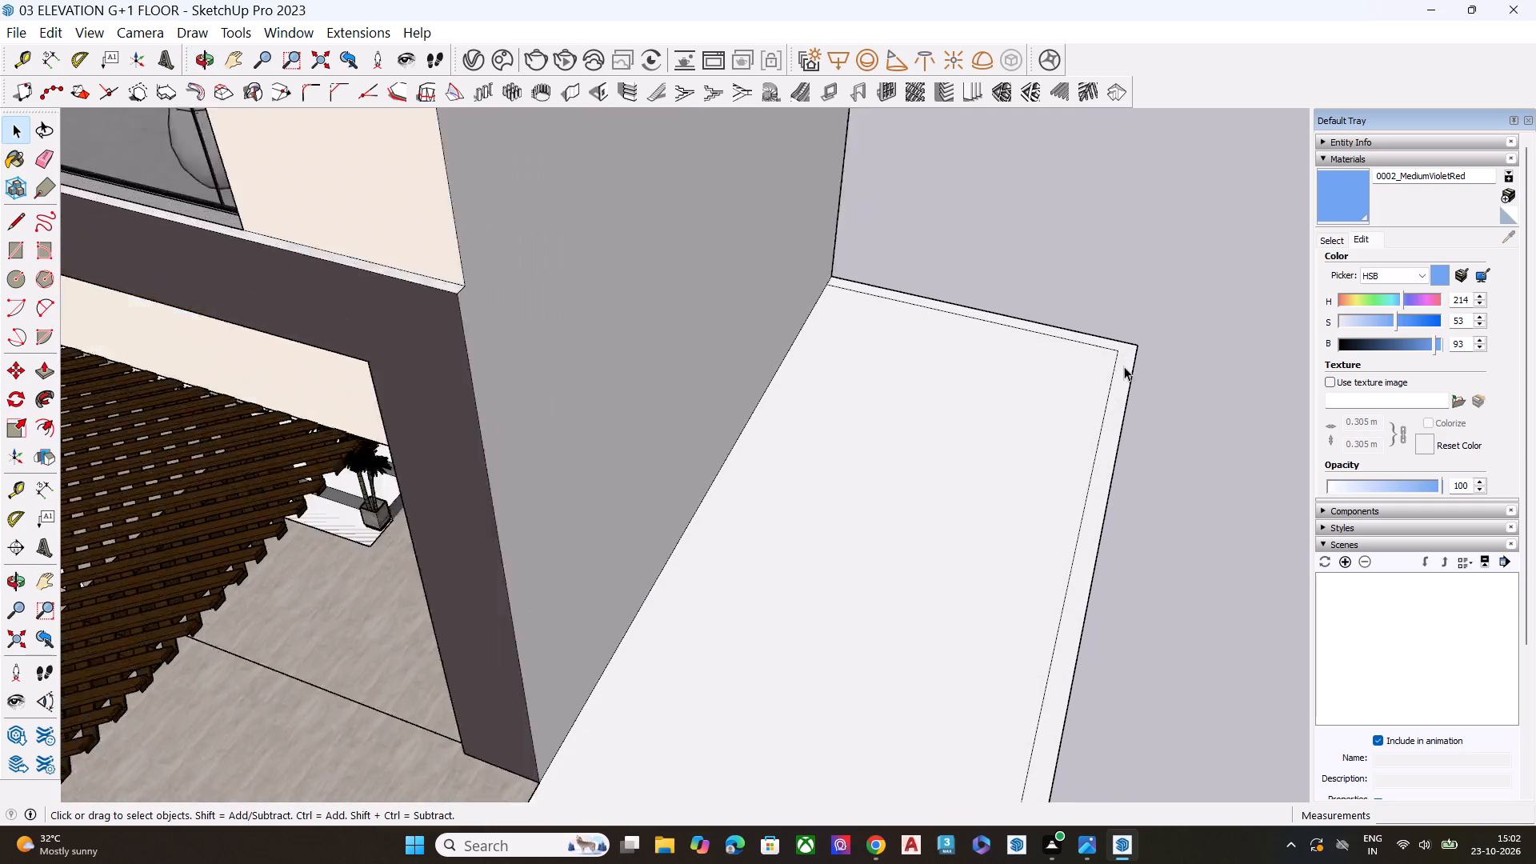
pyautogui.click(1122, 368)
pyautogui.press('p')
pyautogui.click(1120, 370)
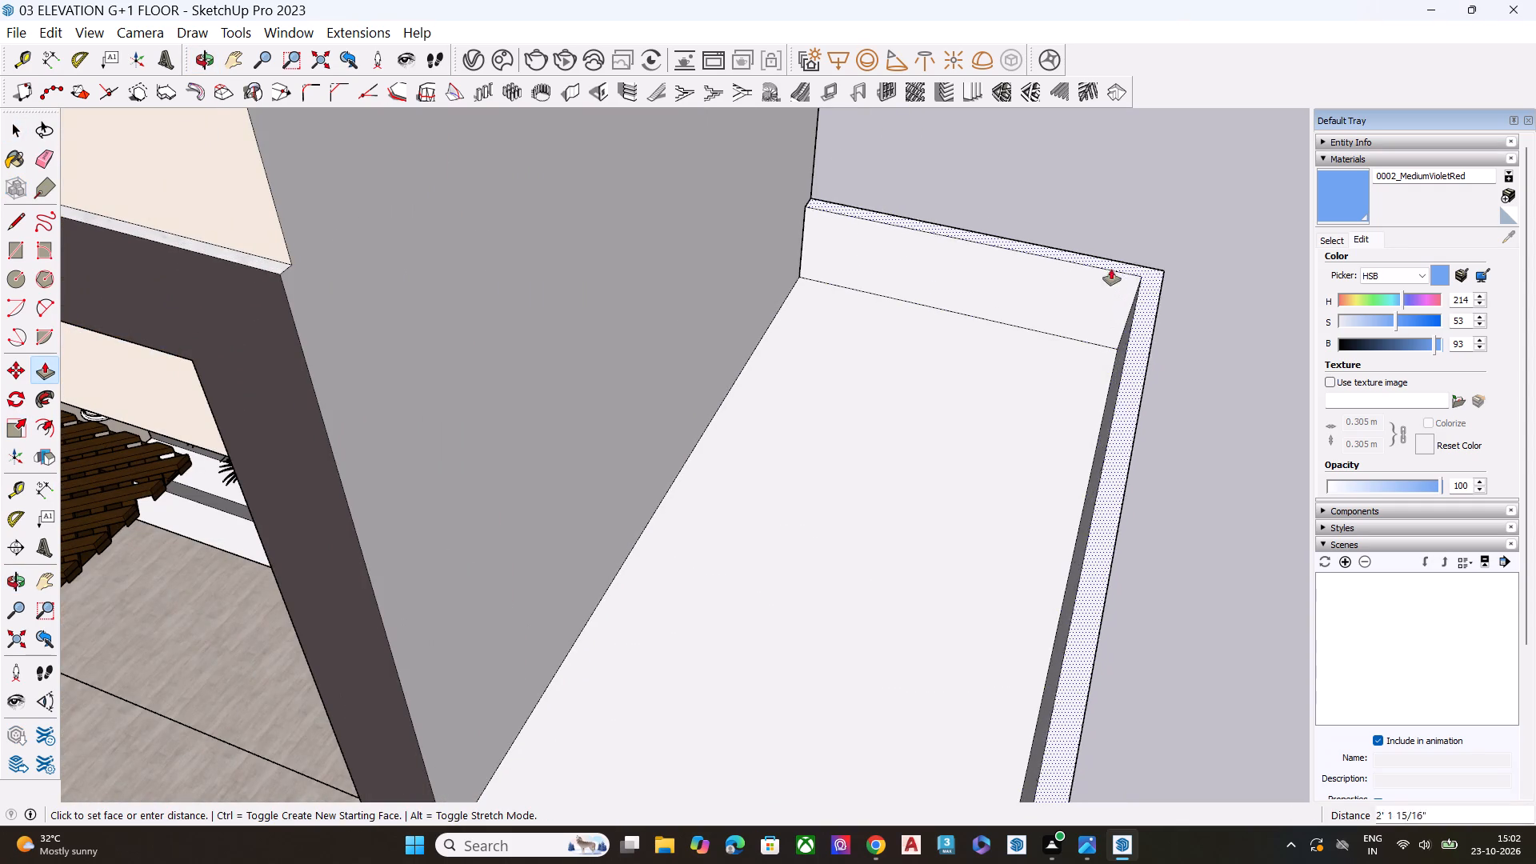
pyautogui.scroll(-8, 1101, 257)
pyautogui.moveTo(1013, 245); pyautogui.dragTo(1079, 81, button='middle')
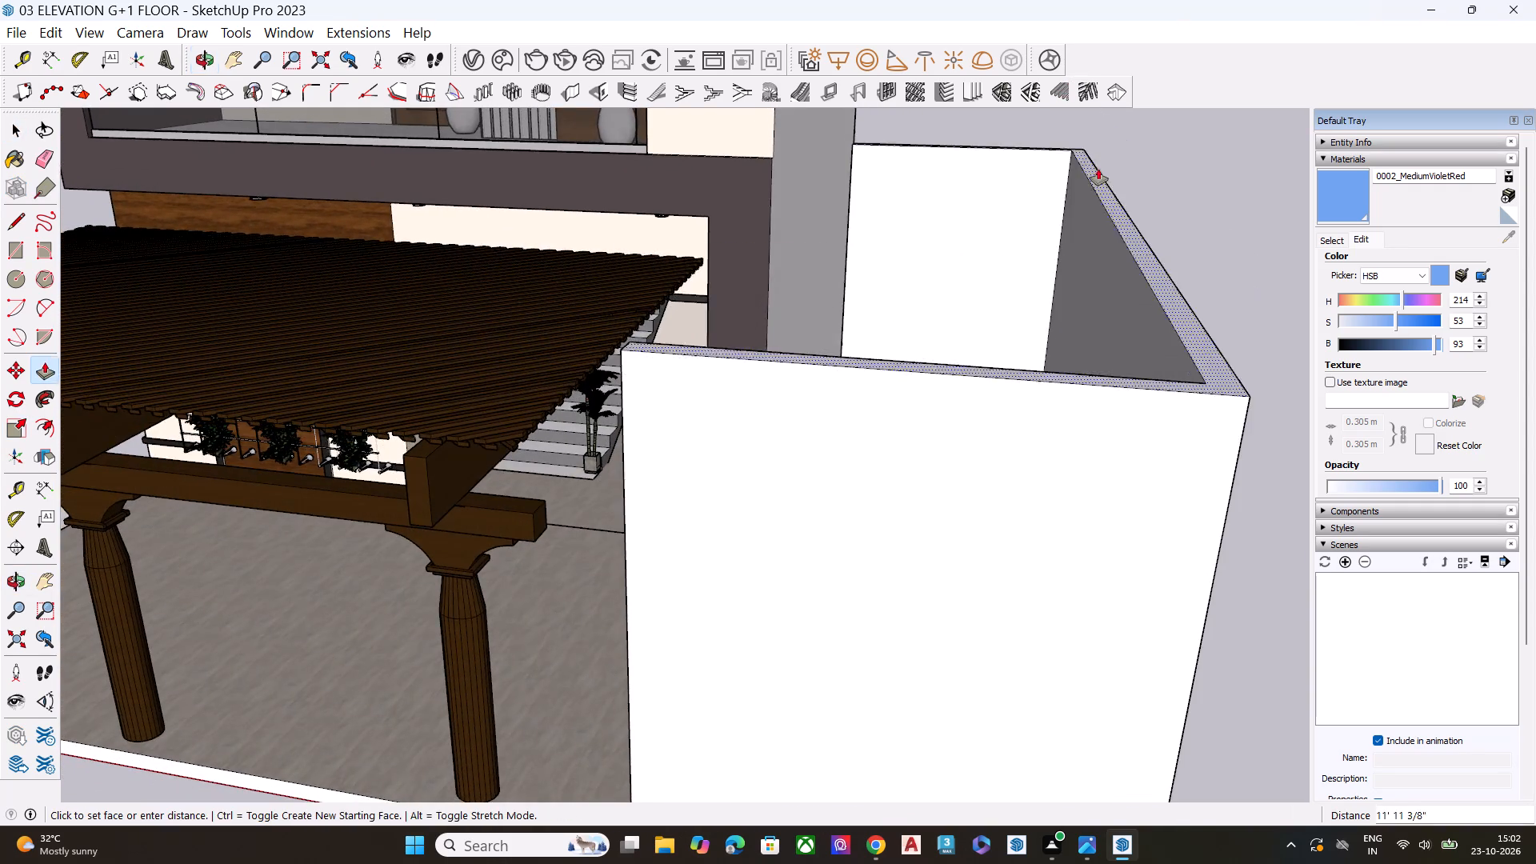
pyautogui.scroll(-4, 1098, 169)
pyautogui.moveTo(1090, 253); pyautogui.dragTo(1130, 154, button='middle')
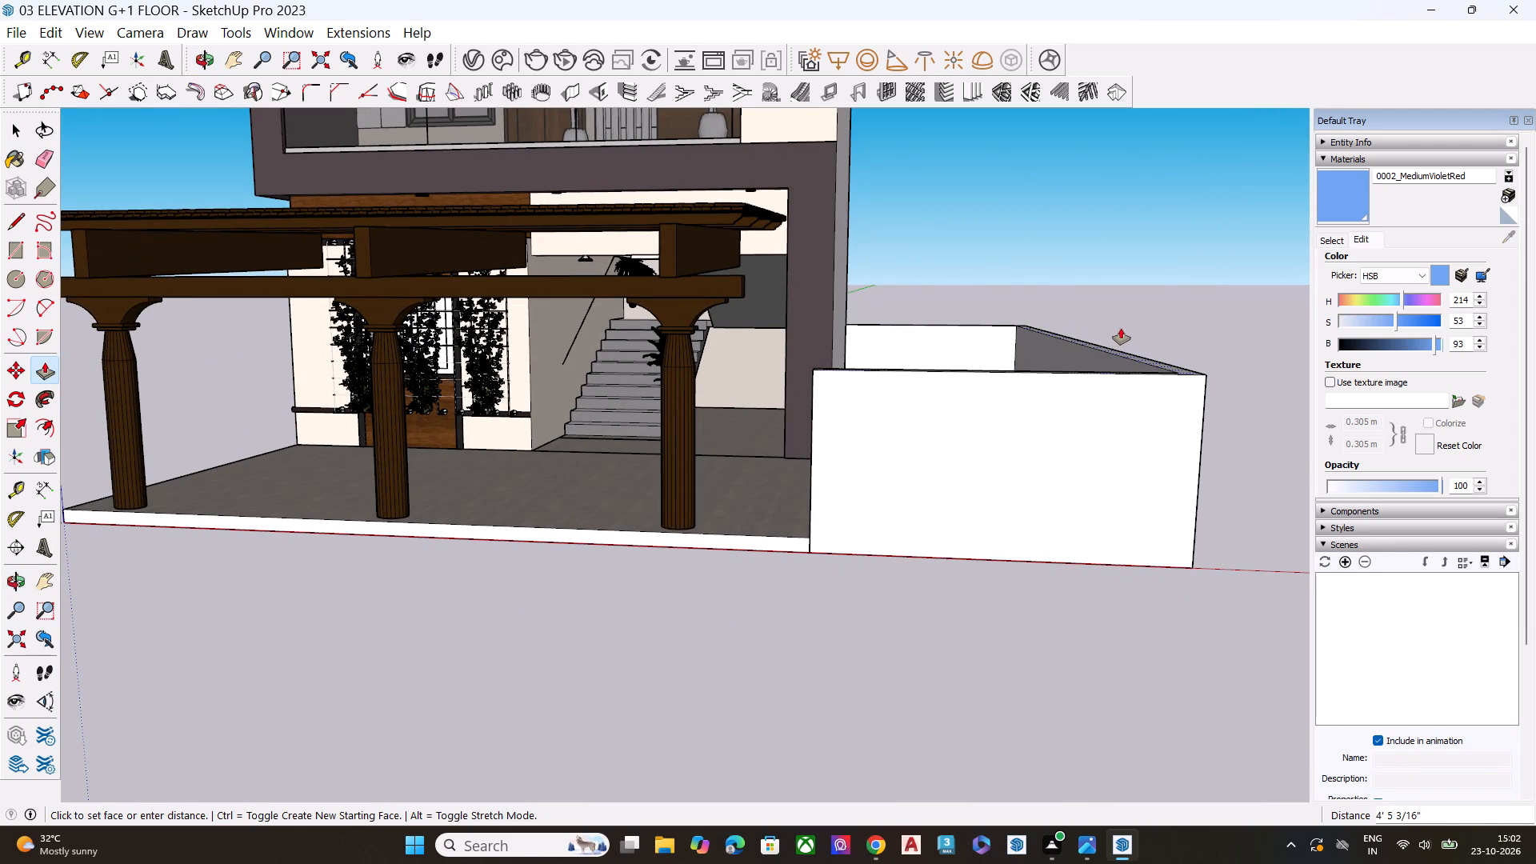
pyautogui.click(1123, 332)
pyautogui.press('space')
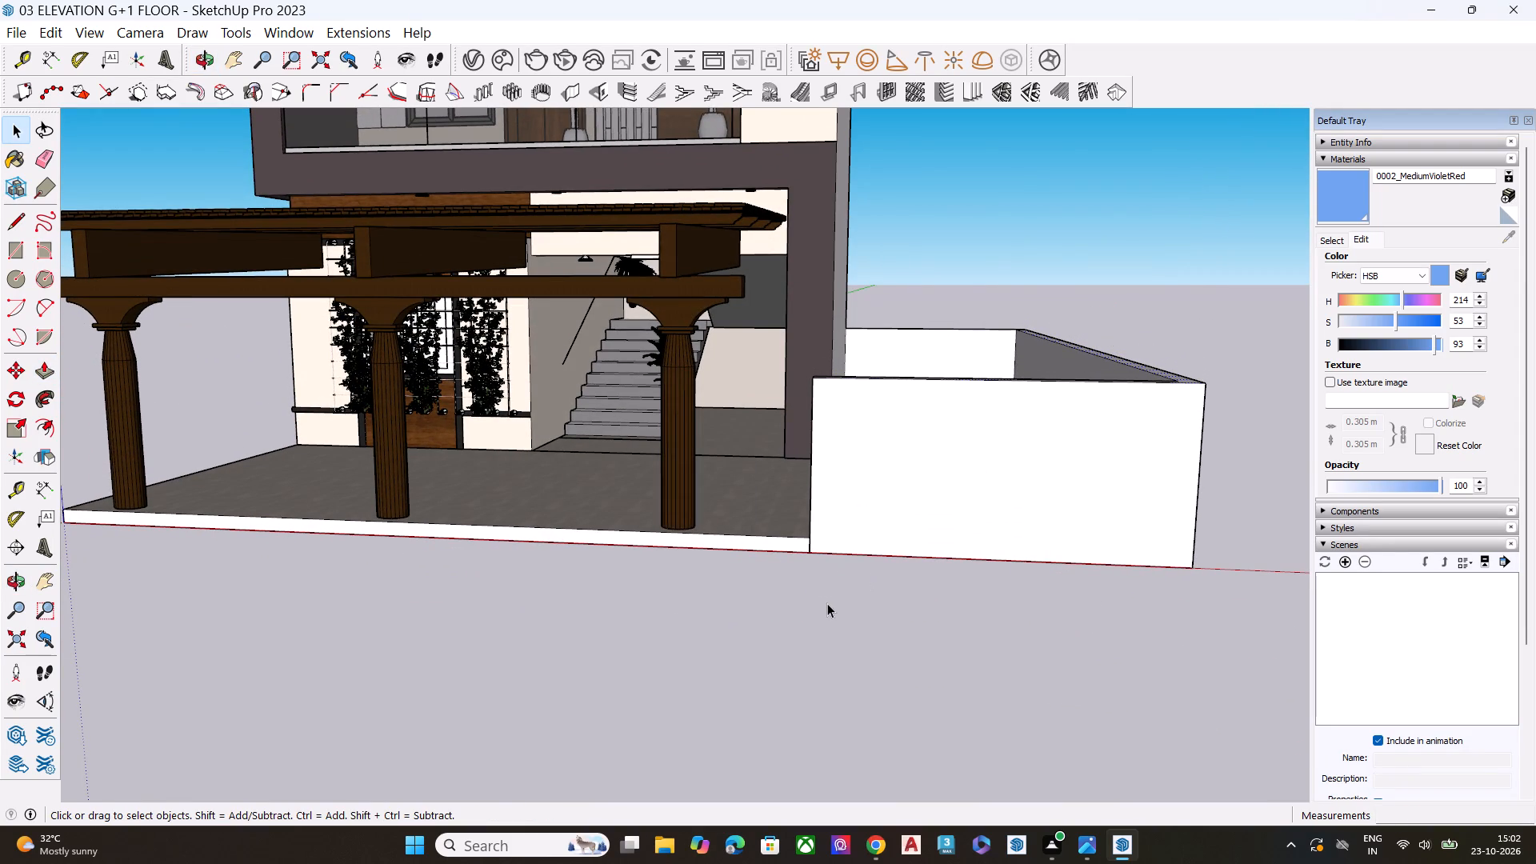
pyautogui.click(825, 604)
# Push/Pull the outer face of the long side compound wall outward about 1' 10".
pyautogui.moveTo(889, 429); pyautogui.dragTo(890, 497, button='middle')
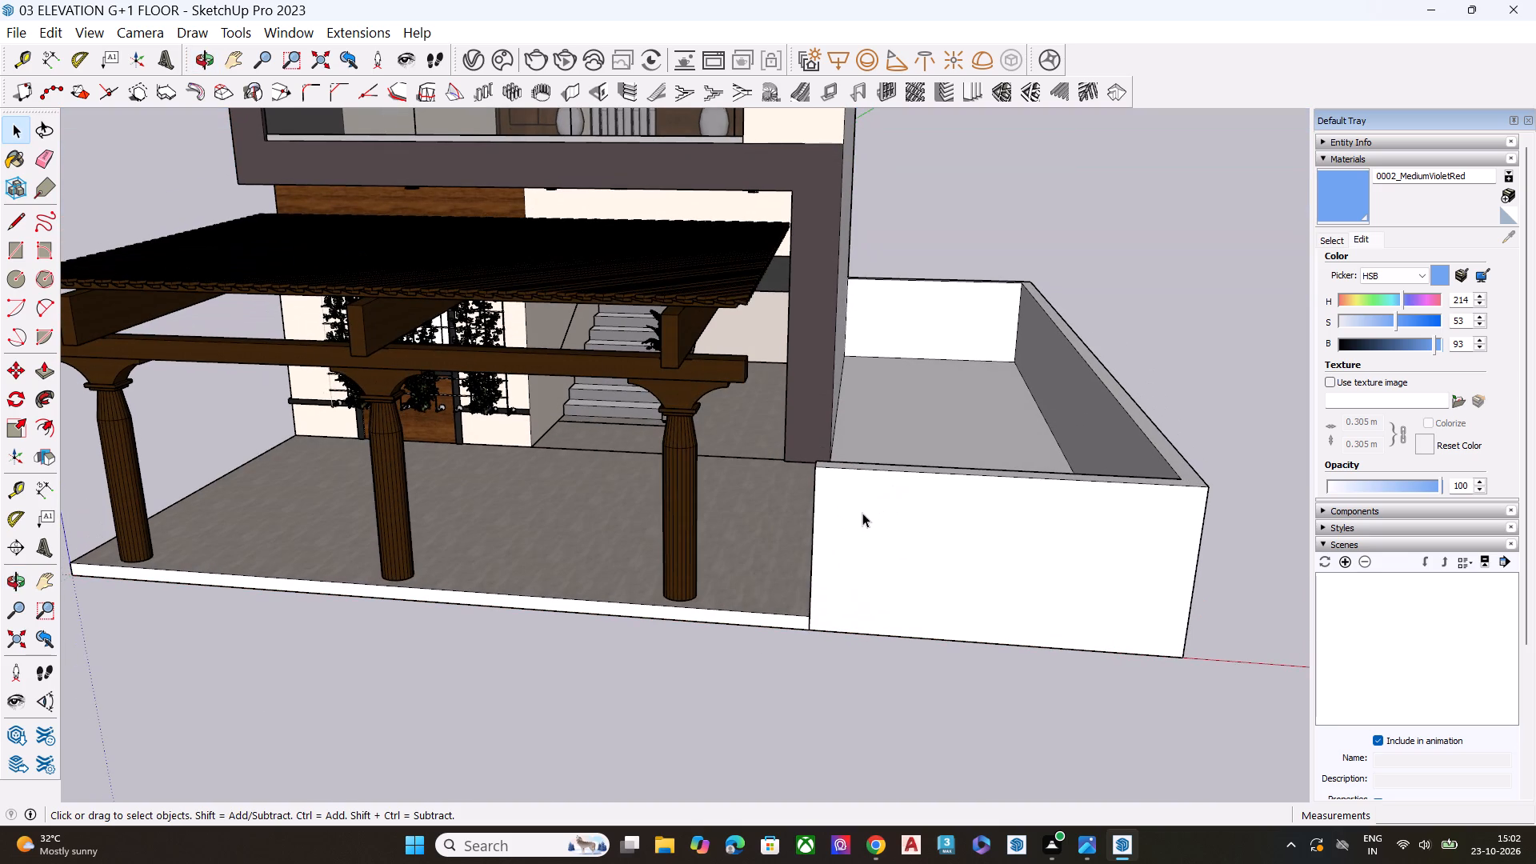
pyautogui.scroll(4, 858, 515)
pyautogui.scroll(-8, 734, 409)
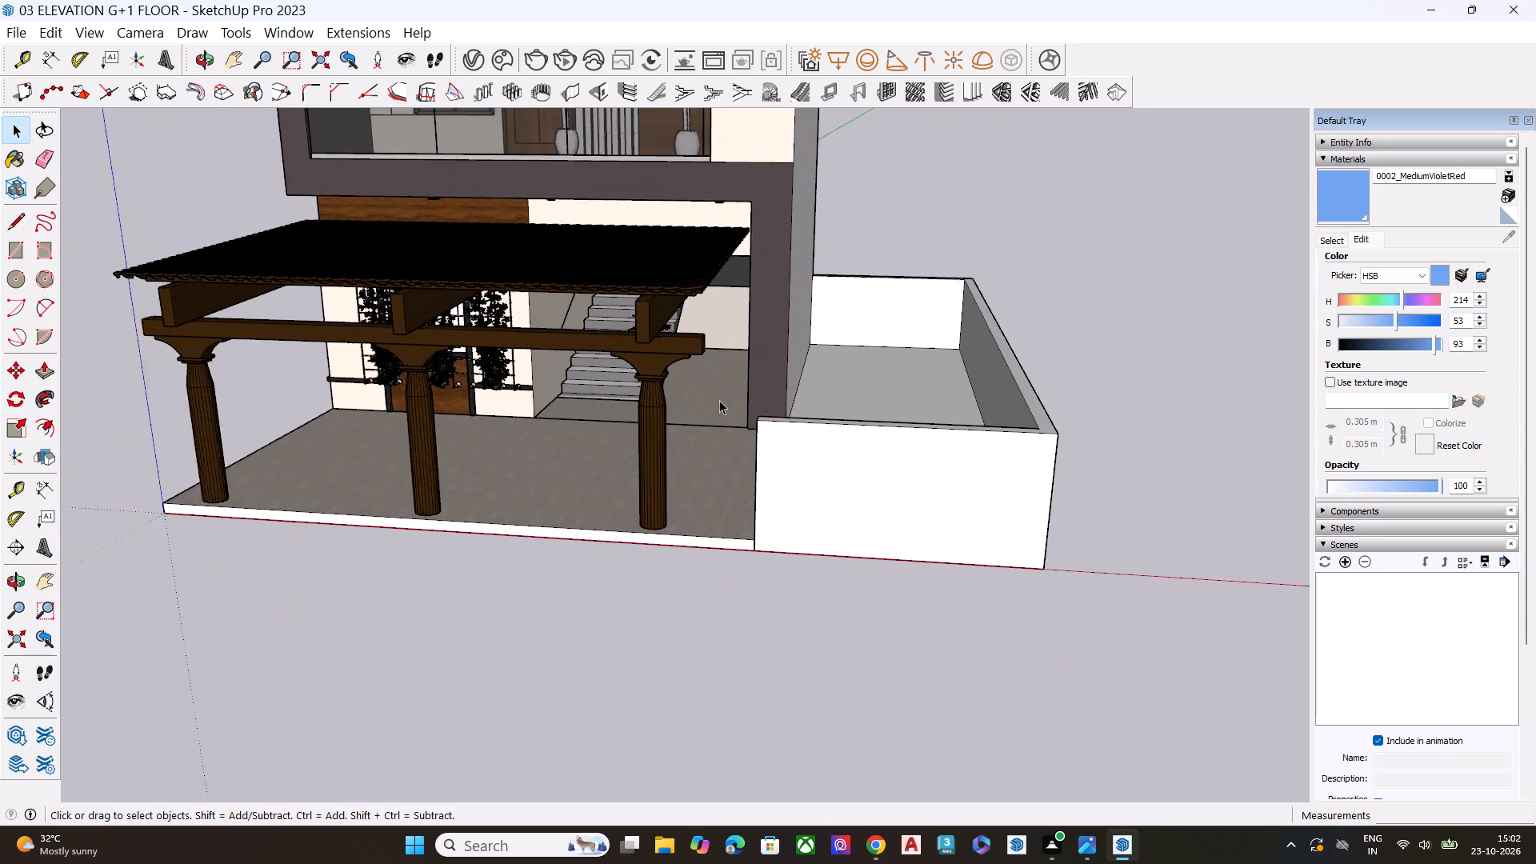
pyautogui.moveTo(935, 439); pyautogui.dragTo(772, 463, button='middle')
pyautogui.scroll(1, 772, 463)
pyautogui.click(930, 458)
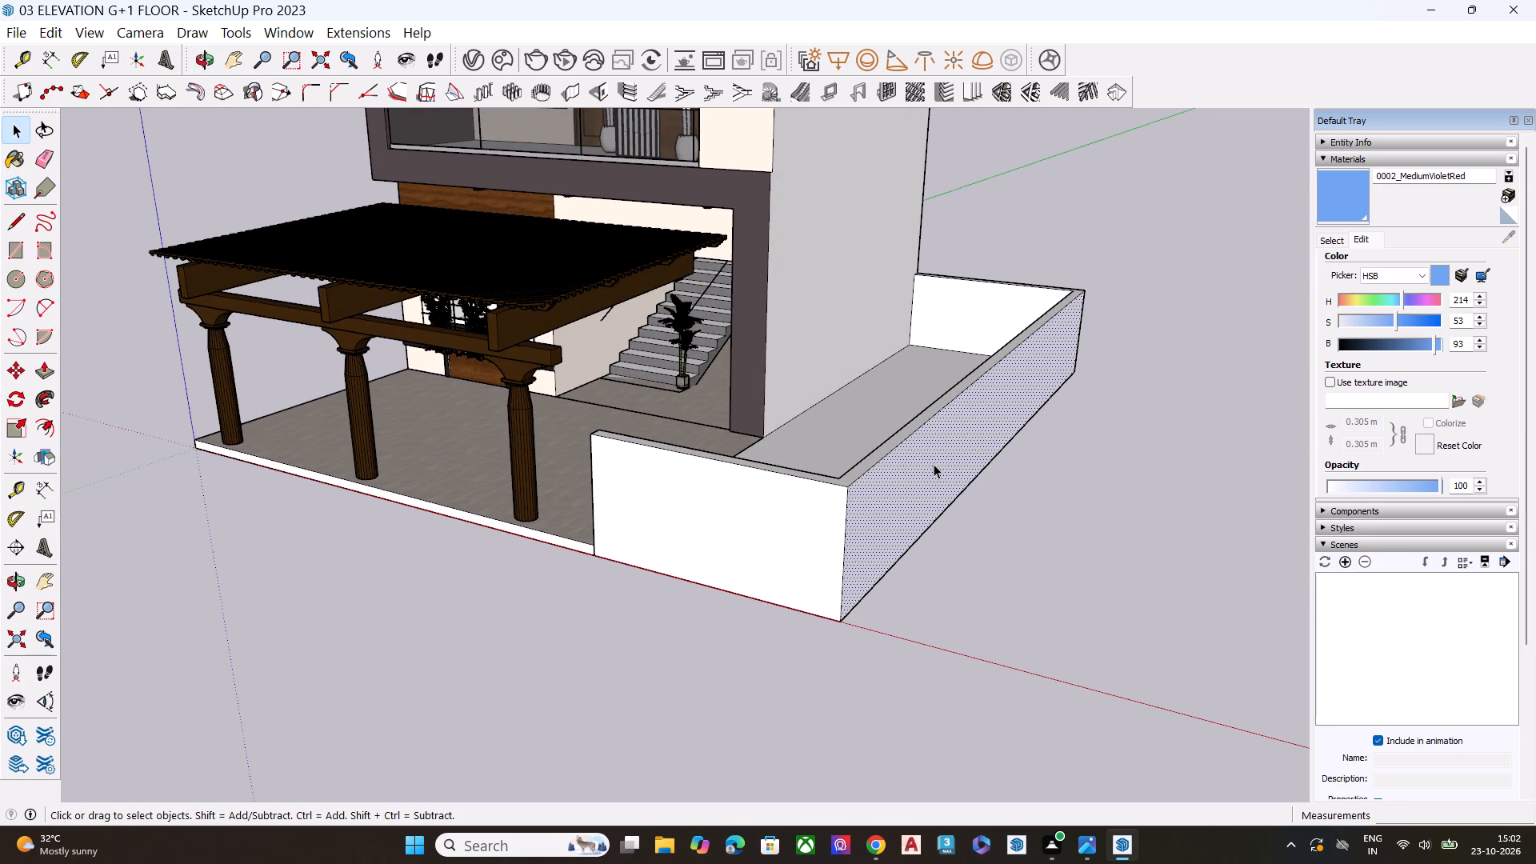
pyautogui.press('p')
pyautogui.click(930, 466)
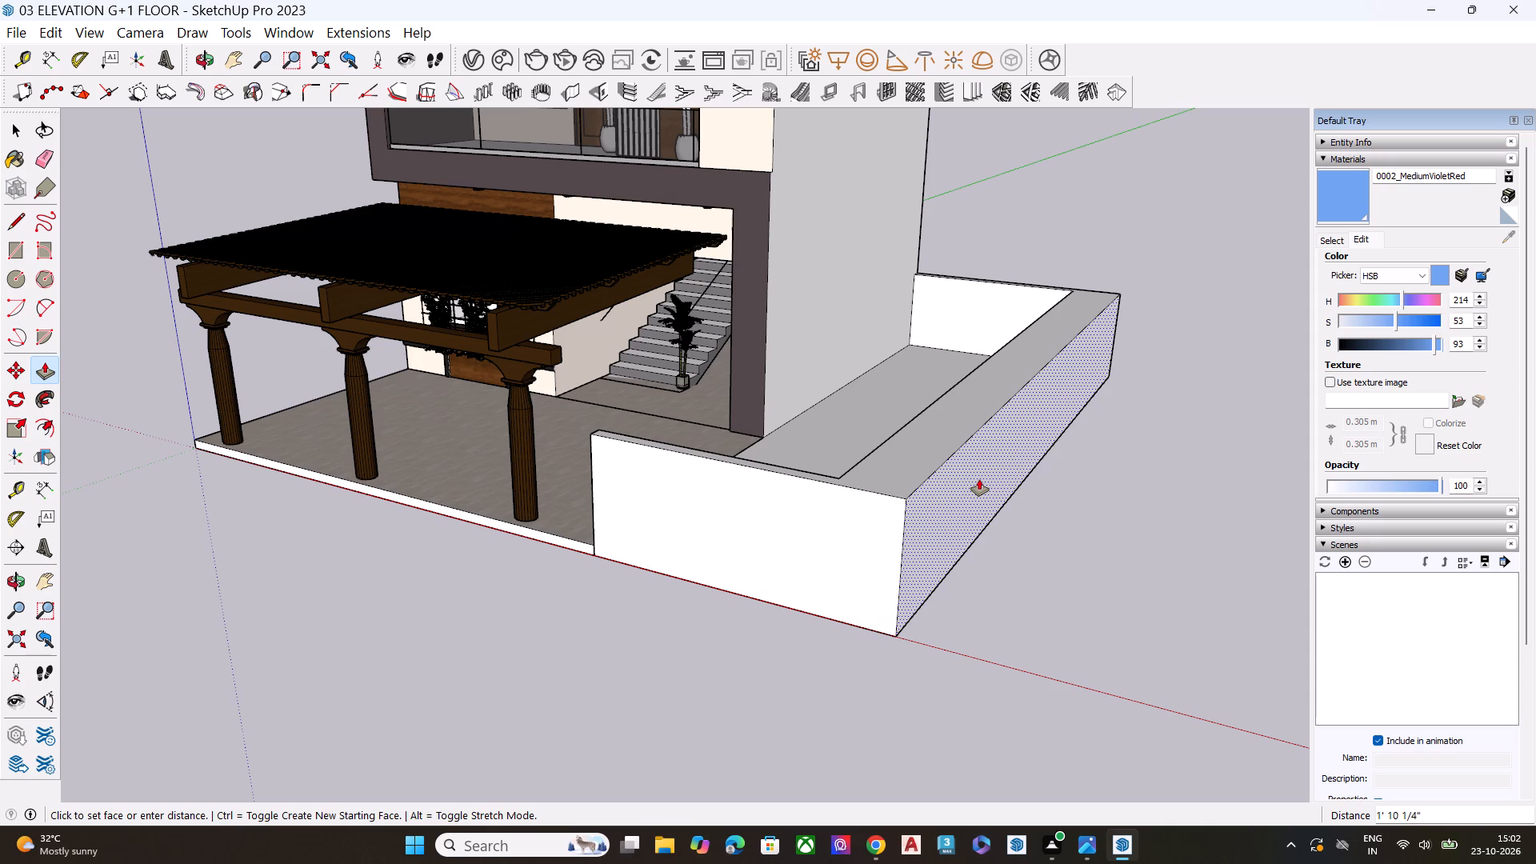
pyautogui.click(979, 479)
pyautogui.press('space')
# Push/Pull the inner face of the long side wall outward until the wall is about as thin as the front wall.
pyautogui.moveTo(834, 502); pyautogui.dragTo(1058, 575, button='middle')
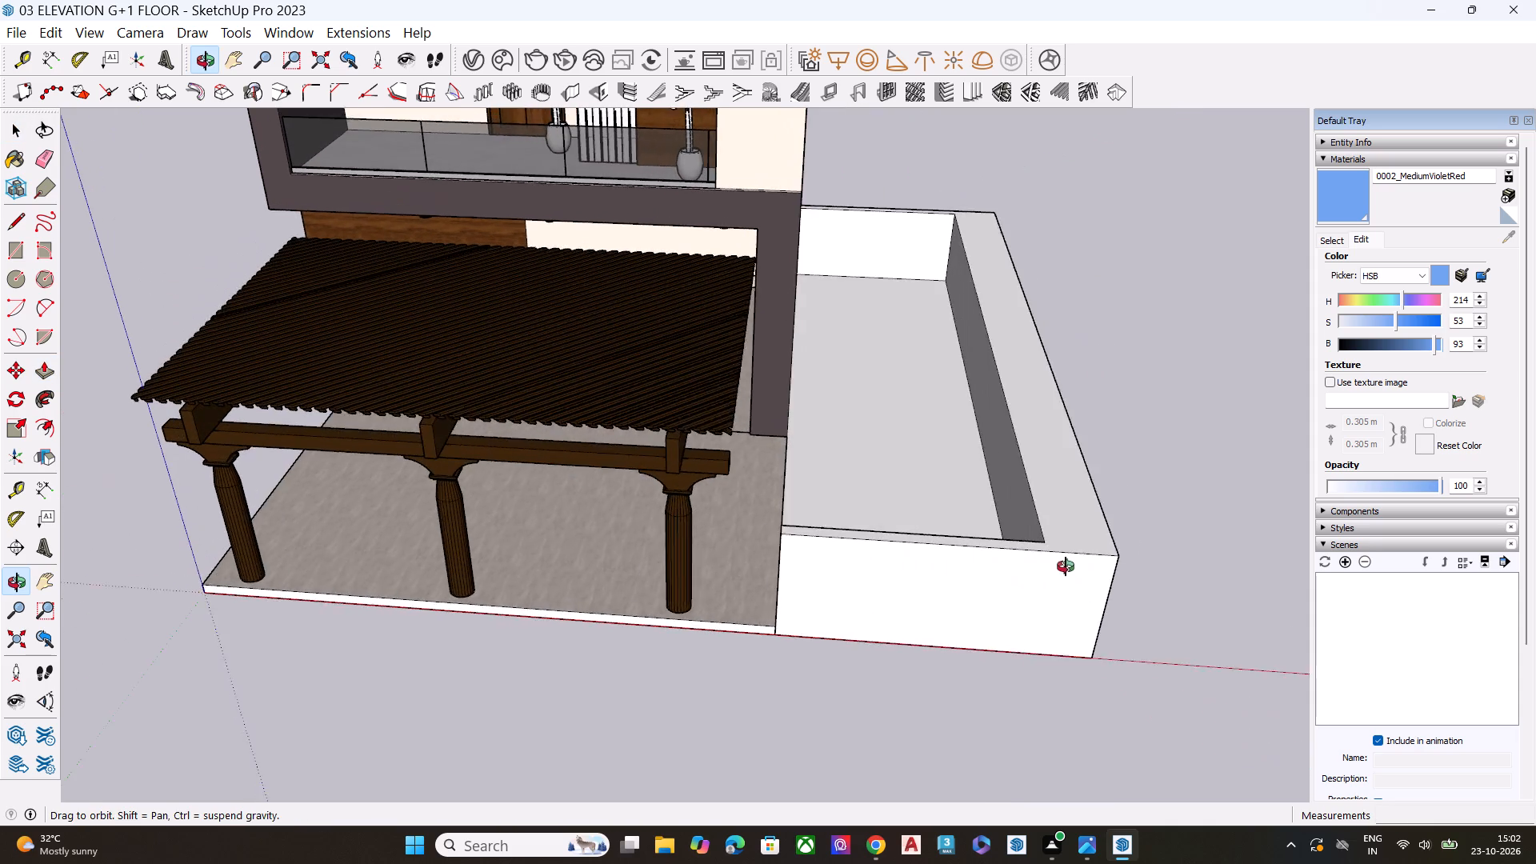
pyautogui.click(1003, 440)
pyautogui.press('p')
pyautogui.click(1003, 439)
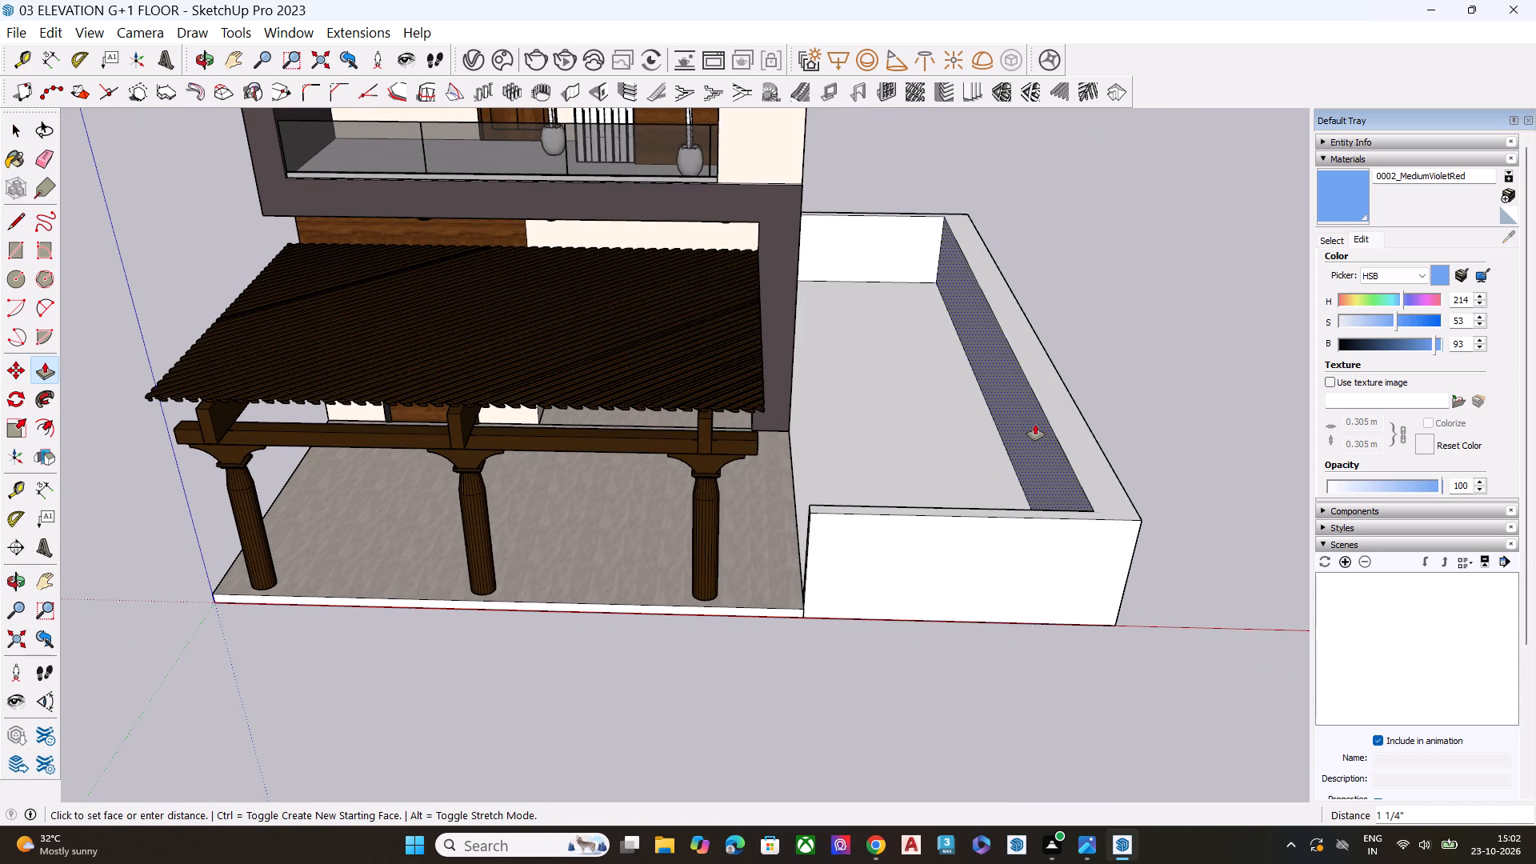
pyautogui.click(1046, 421)
pyautogui.press('space')
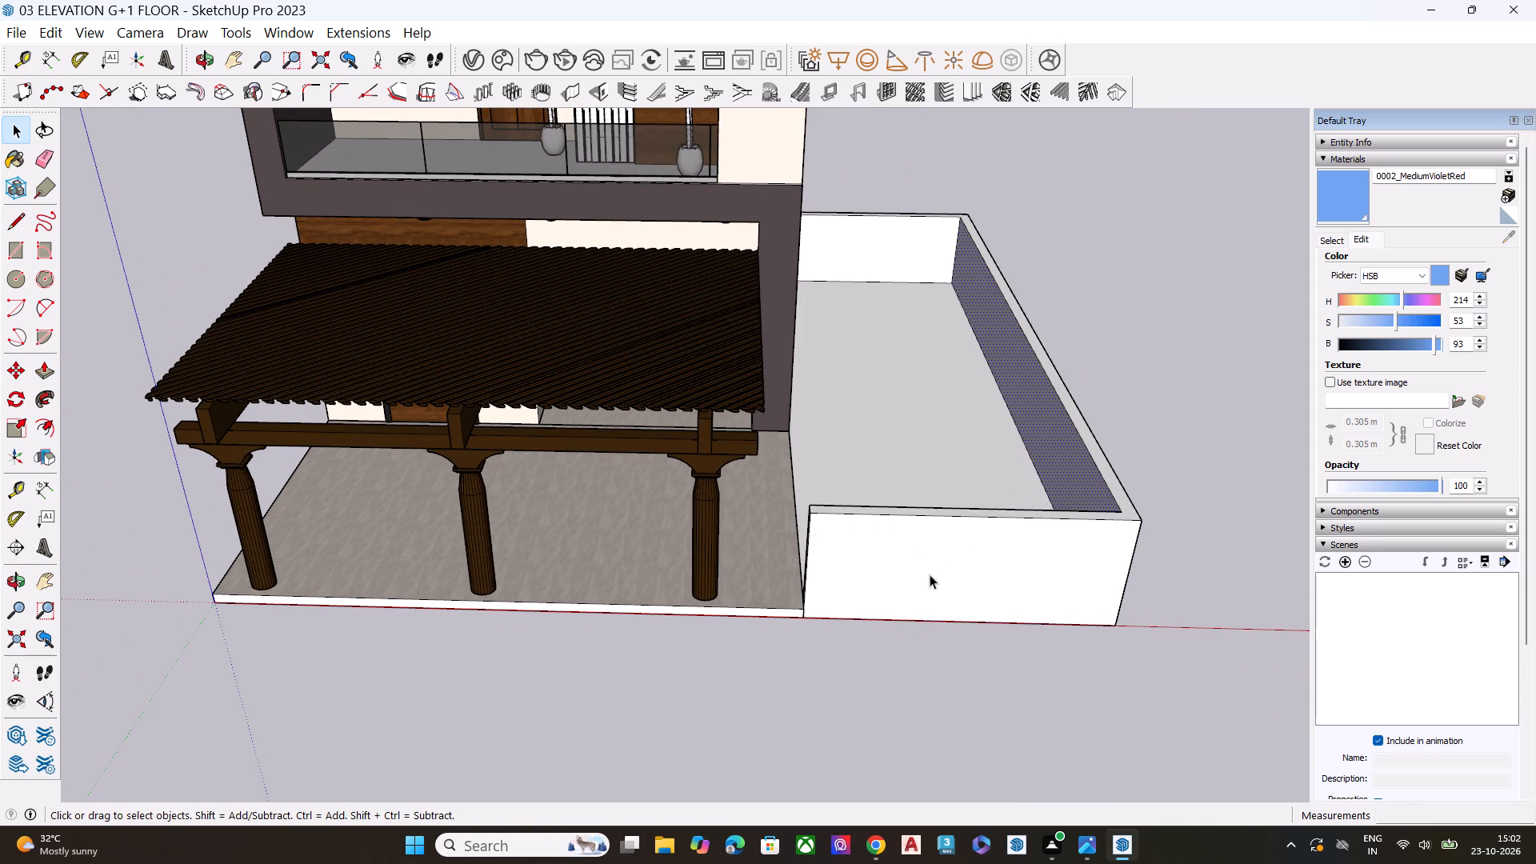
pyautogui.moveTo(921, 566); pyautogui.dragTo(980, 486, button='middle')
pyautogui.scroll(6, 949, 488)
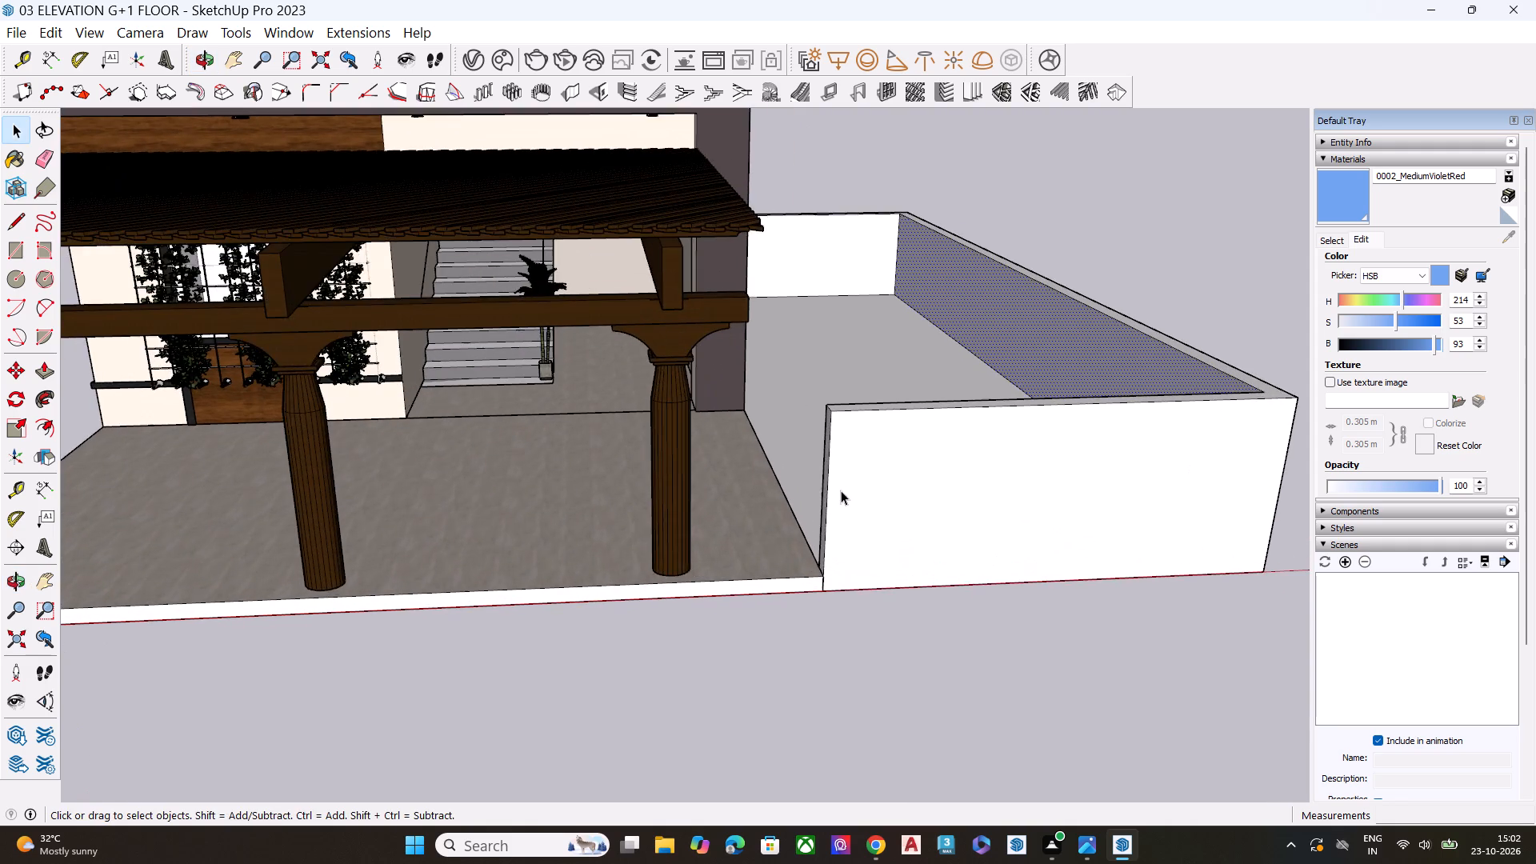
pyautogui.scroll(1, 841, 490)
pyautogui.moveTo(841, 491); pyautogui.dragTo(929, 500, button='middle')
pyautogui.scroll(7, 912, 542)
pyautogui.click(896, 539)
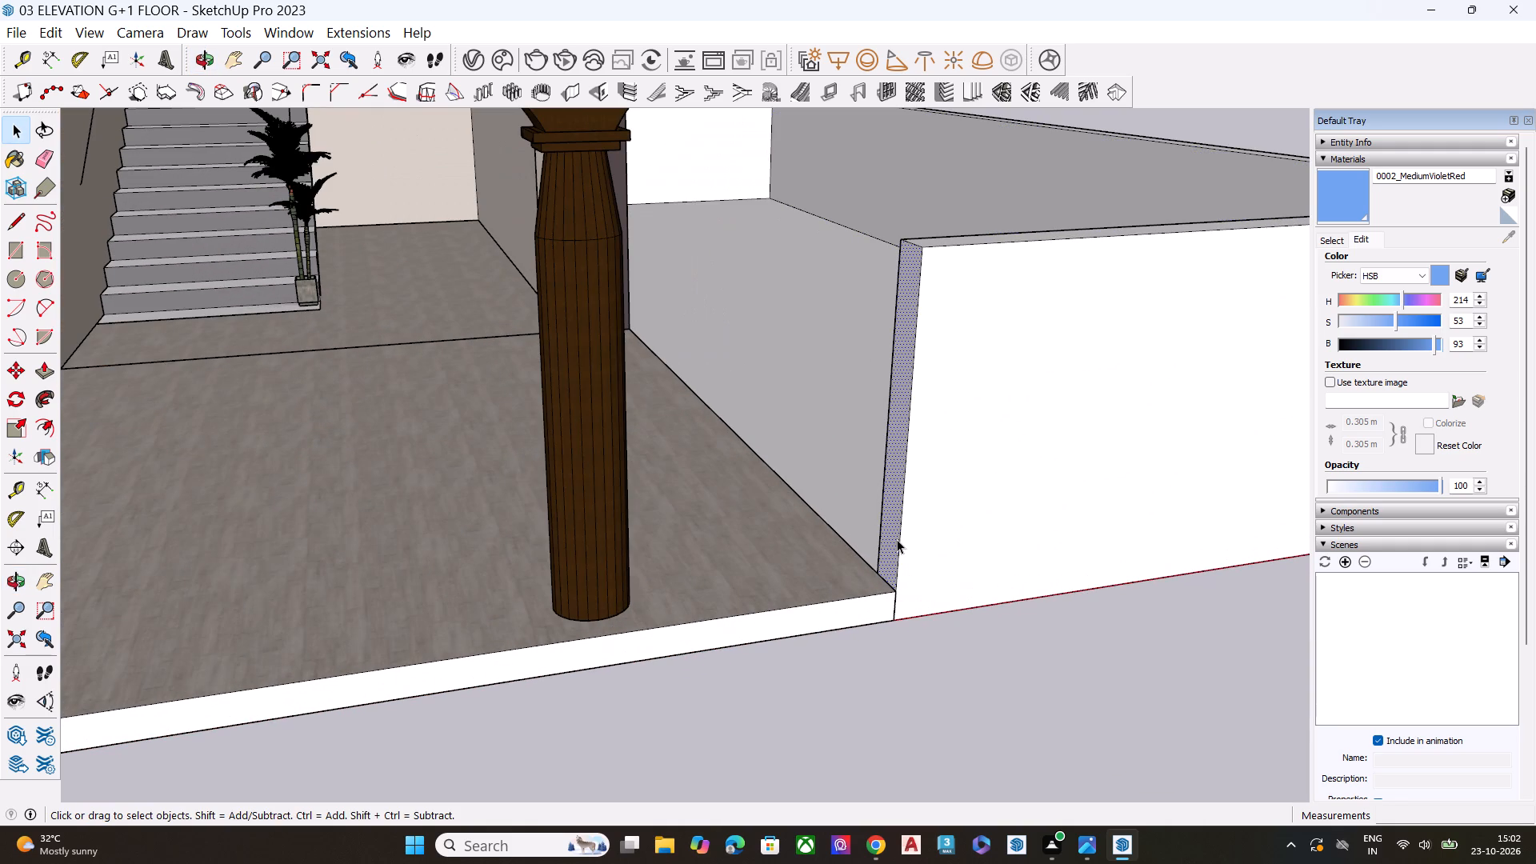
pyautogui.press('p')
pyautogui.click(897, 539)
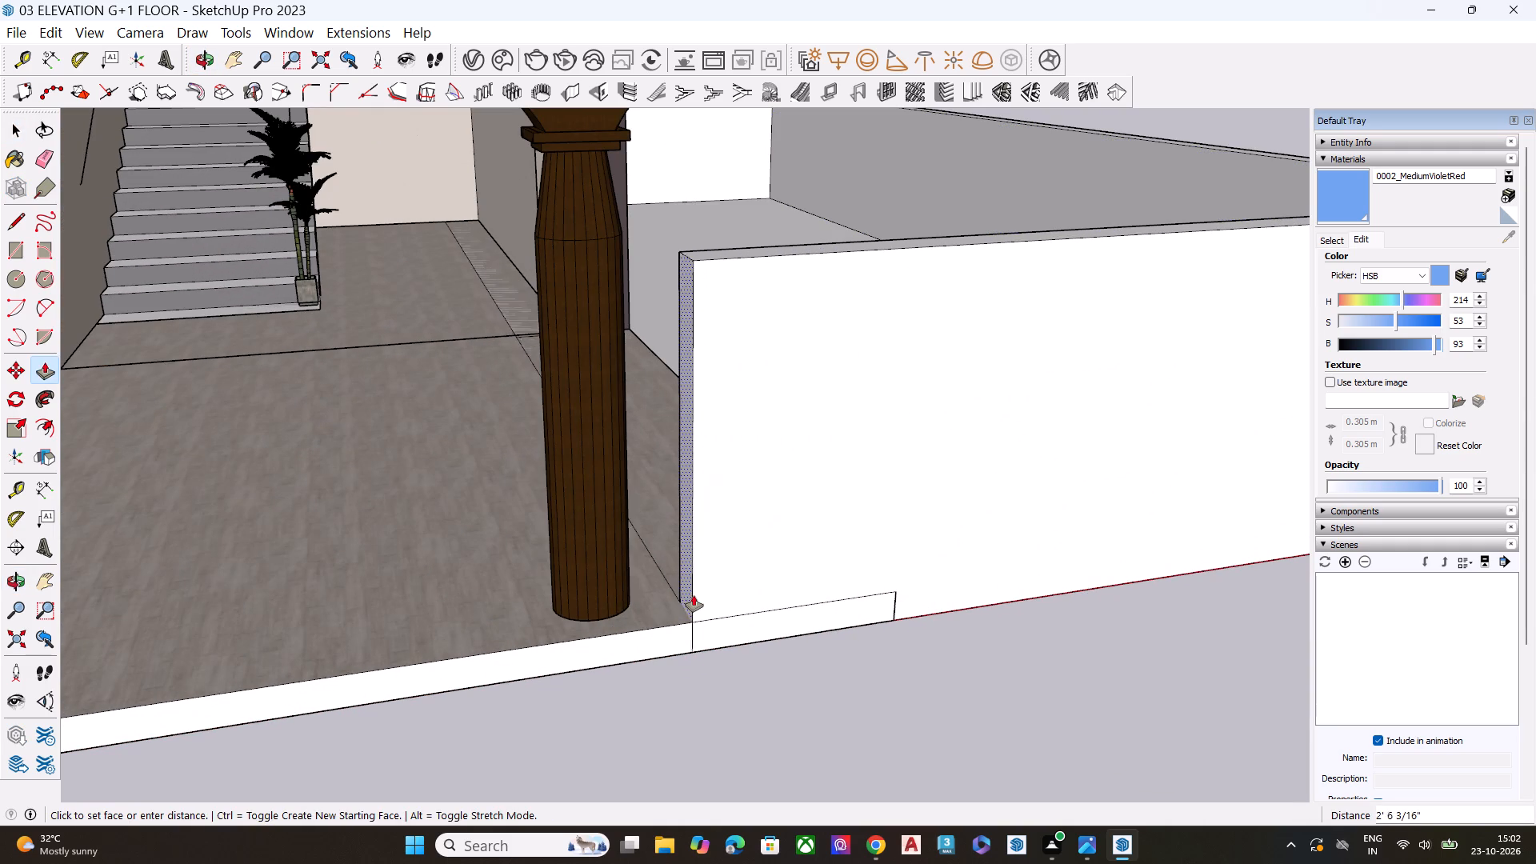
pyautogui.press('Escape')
# Draw a line about 6 1/8" long across the base of the front compound wall's end face beside the porch.
pyautogui.scroll(3, 896, 574)
pyautogui.scroll(-2, 894, 578)
pyautogui.scroll(1, 894, 578)
pyautogui.scroll(-1, 893, 583)
pyautogui.scroll(2, 893, 587)
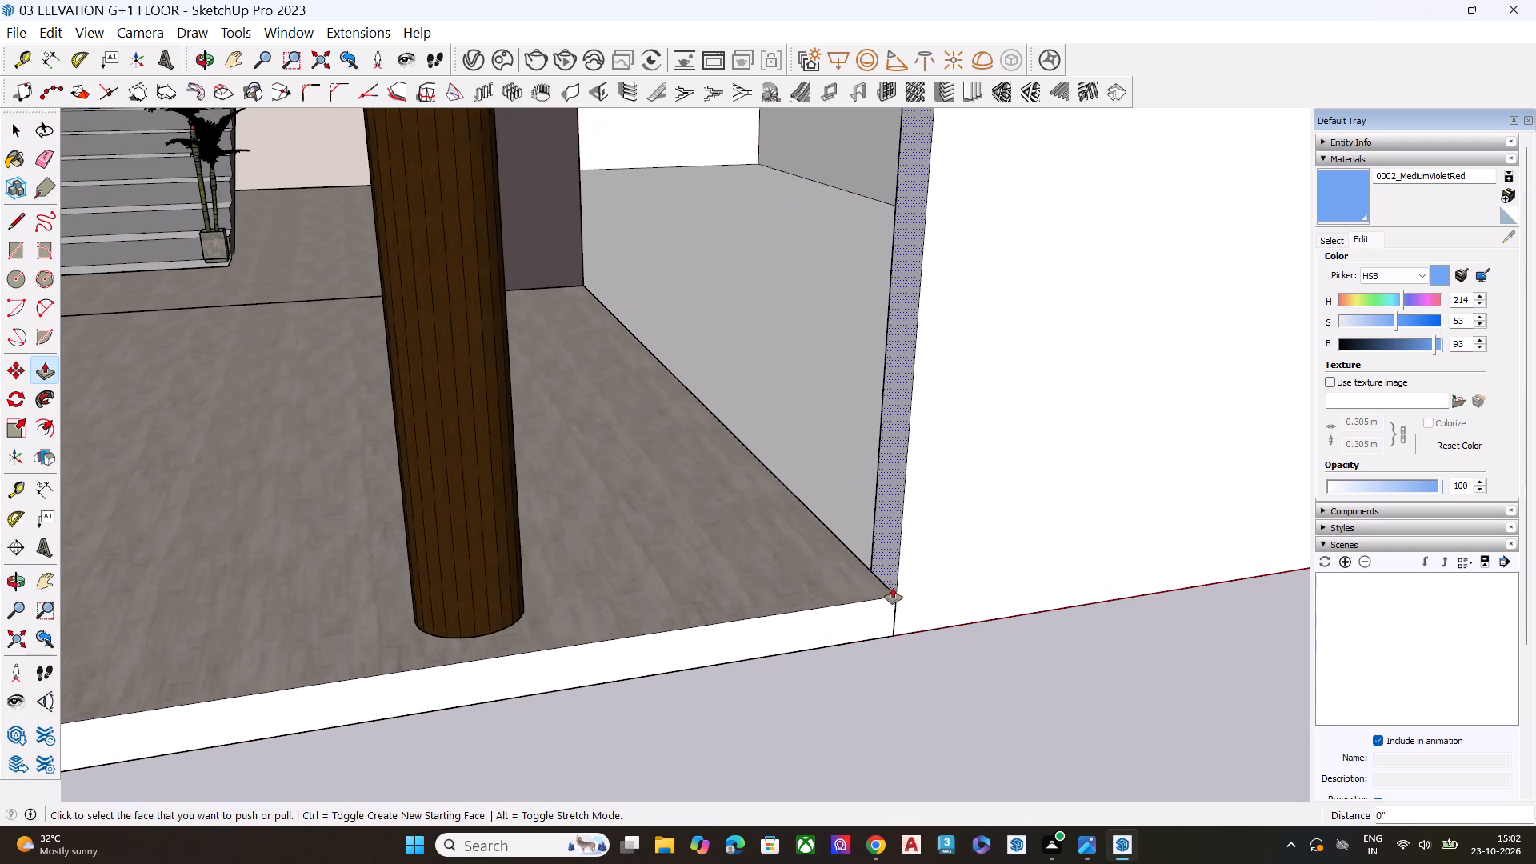
pyautogui.press('space')
pyautogui.press('l')
pyautogui.click(870, 574)
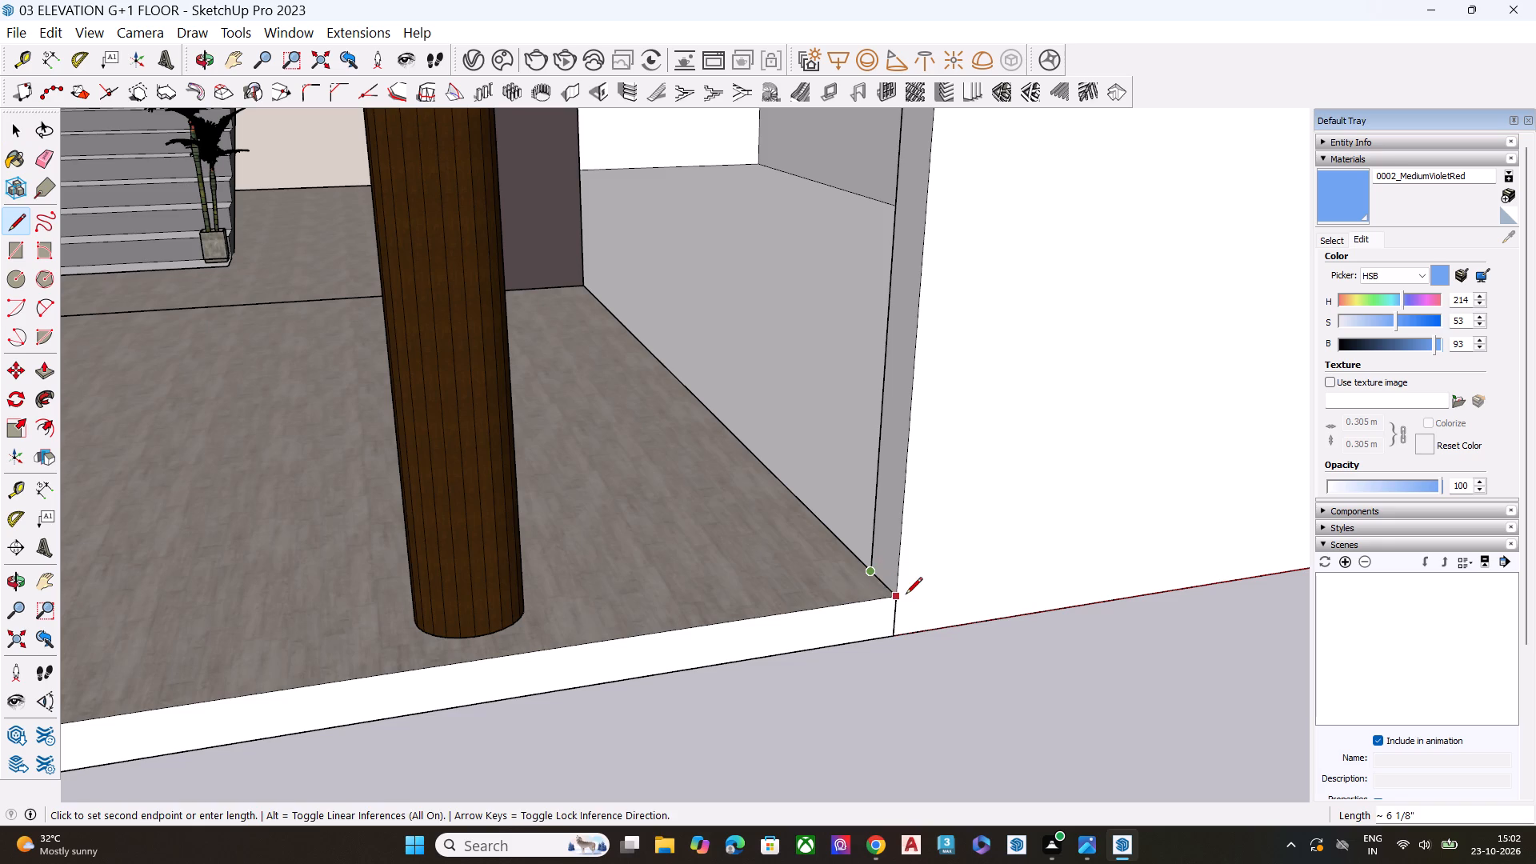
pyautogui.click(906, 595)
pyautogui.press('space')
# Push/Pull the front compound wall's end face about 3' 1 1/2" towards the last pergola column.
pyautogui.click(890, 570)
pyautogui.press('p')
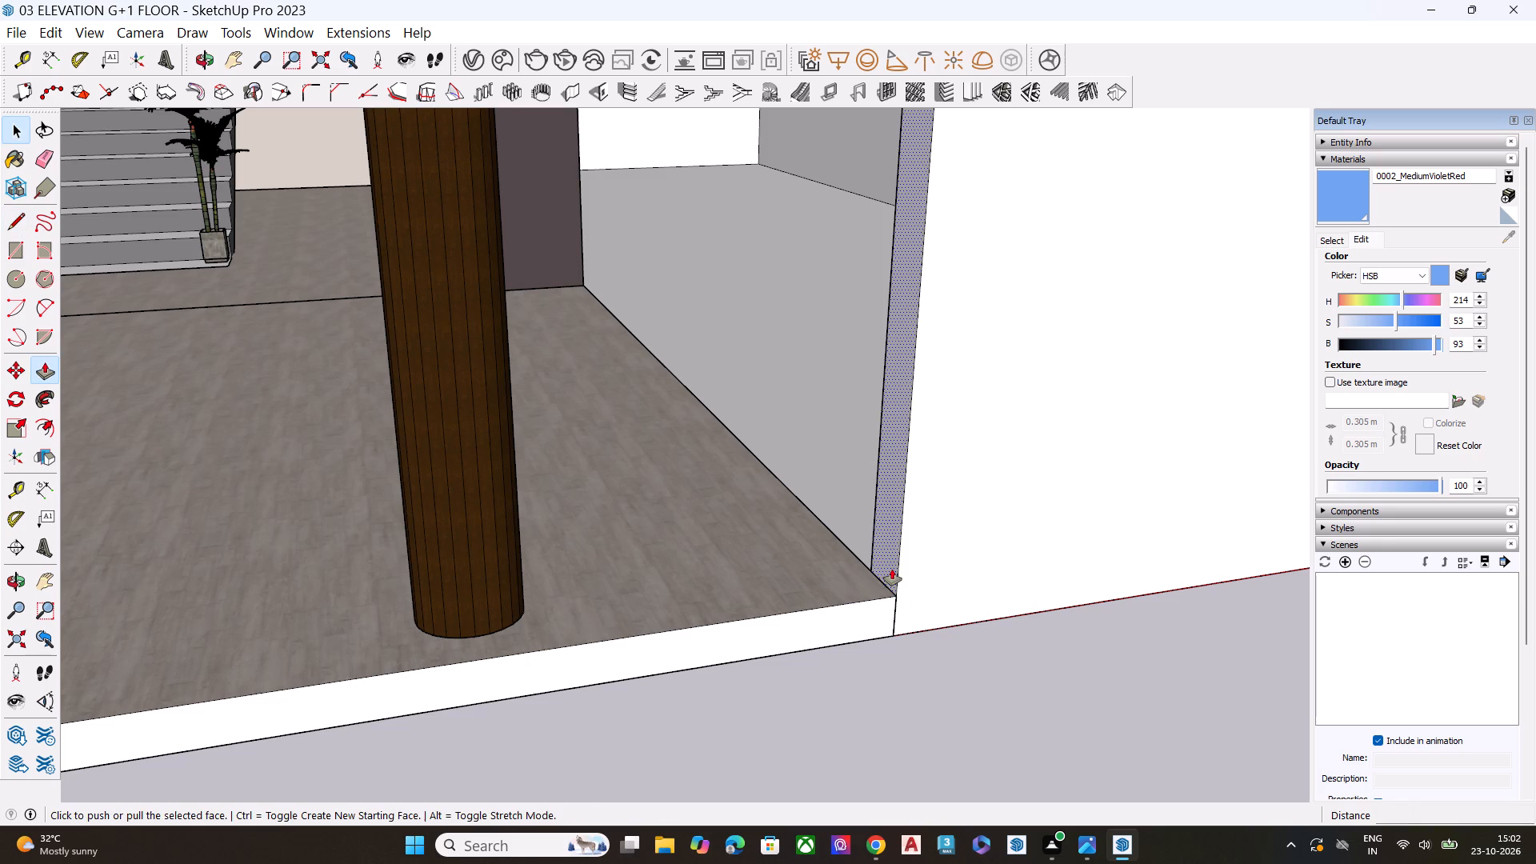
pyautogui.click(892, 569)
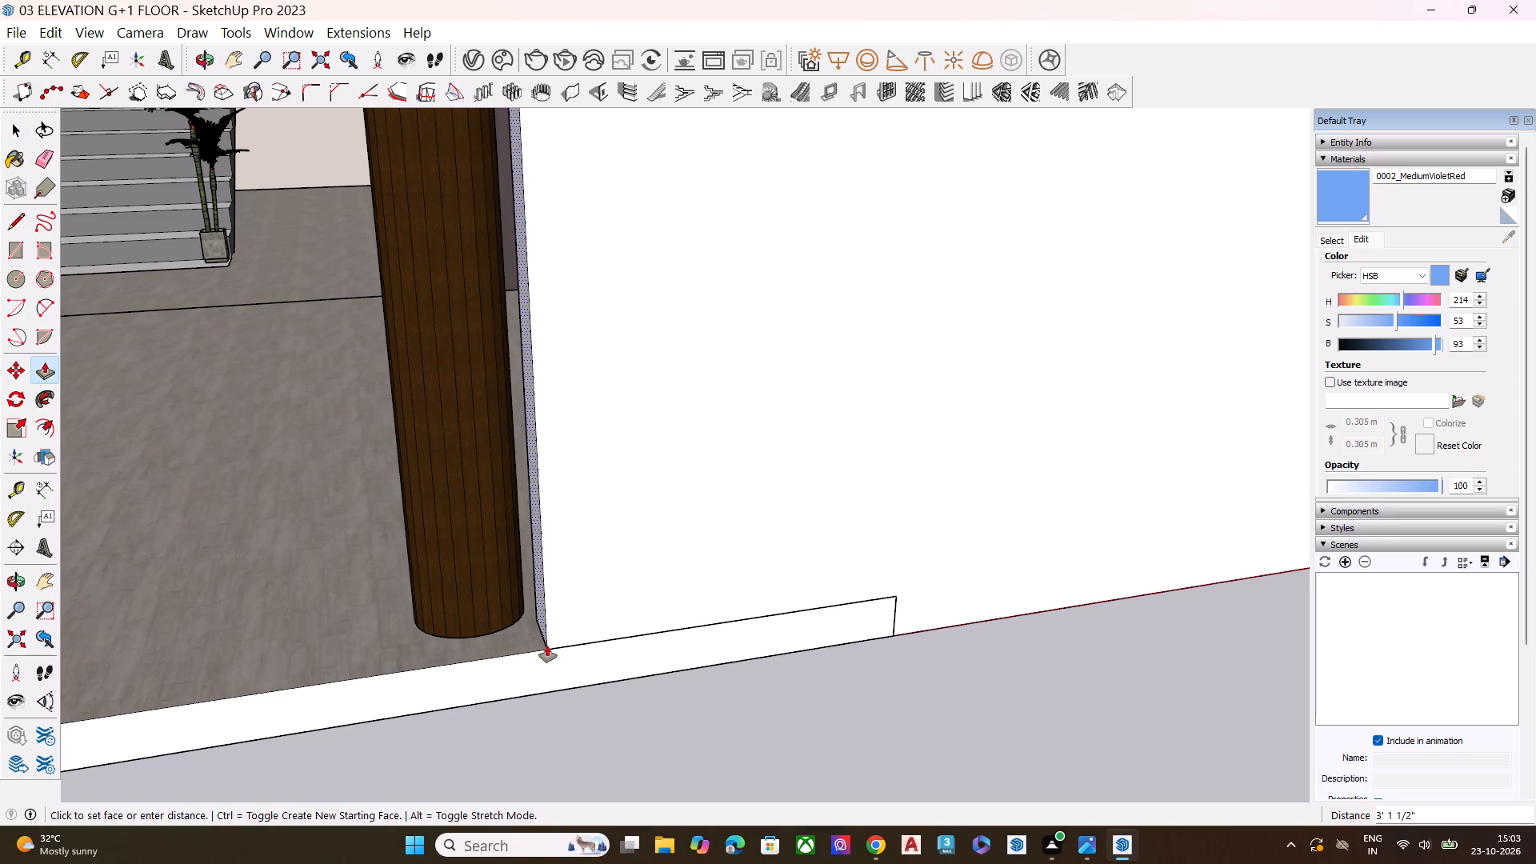
pyautogui.click(547, 646)
pyautogui.press('space')
# Draw three lines across the front wall's top face: at the porch slab edge, slightly beyond it, and near the outer corner.
pyautogui.scroll(-11, 714, 488)
pyautogui.scroll(-10, 746, 474)
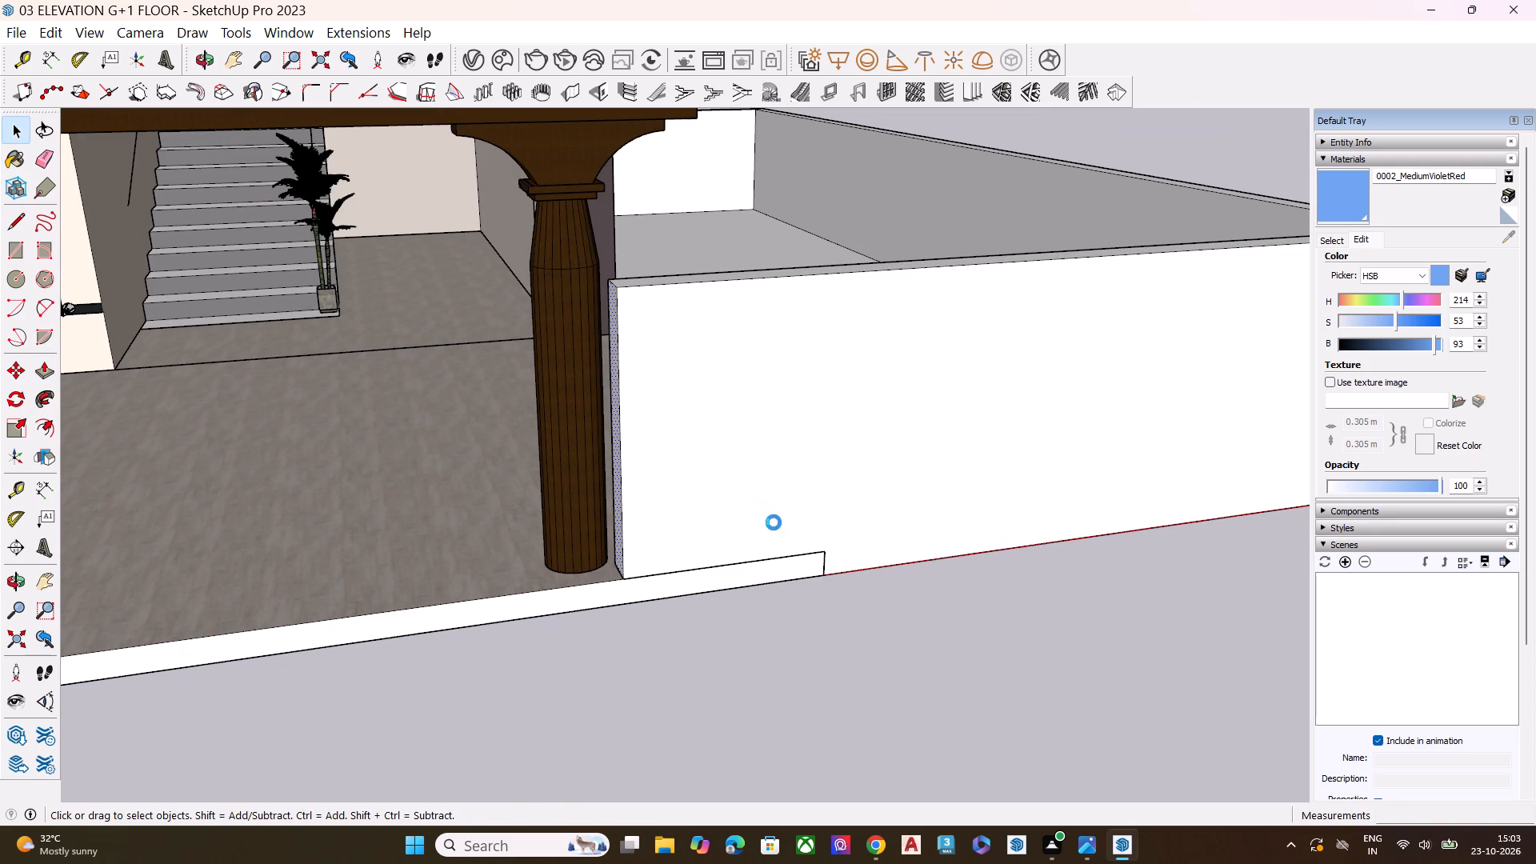
pyautogui.scroll(1, 781, 526)
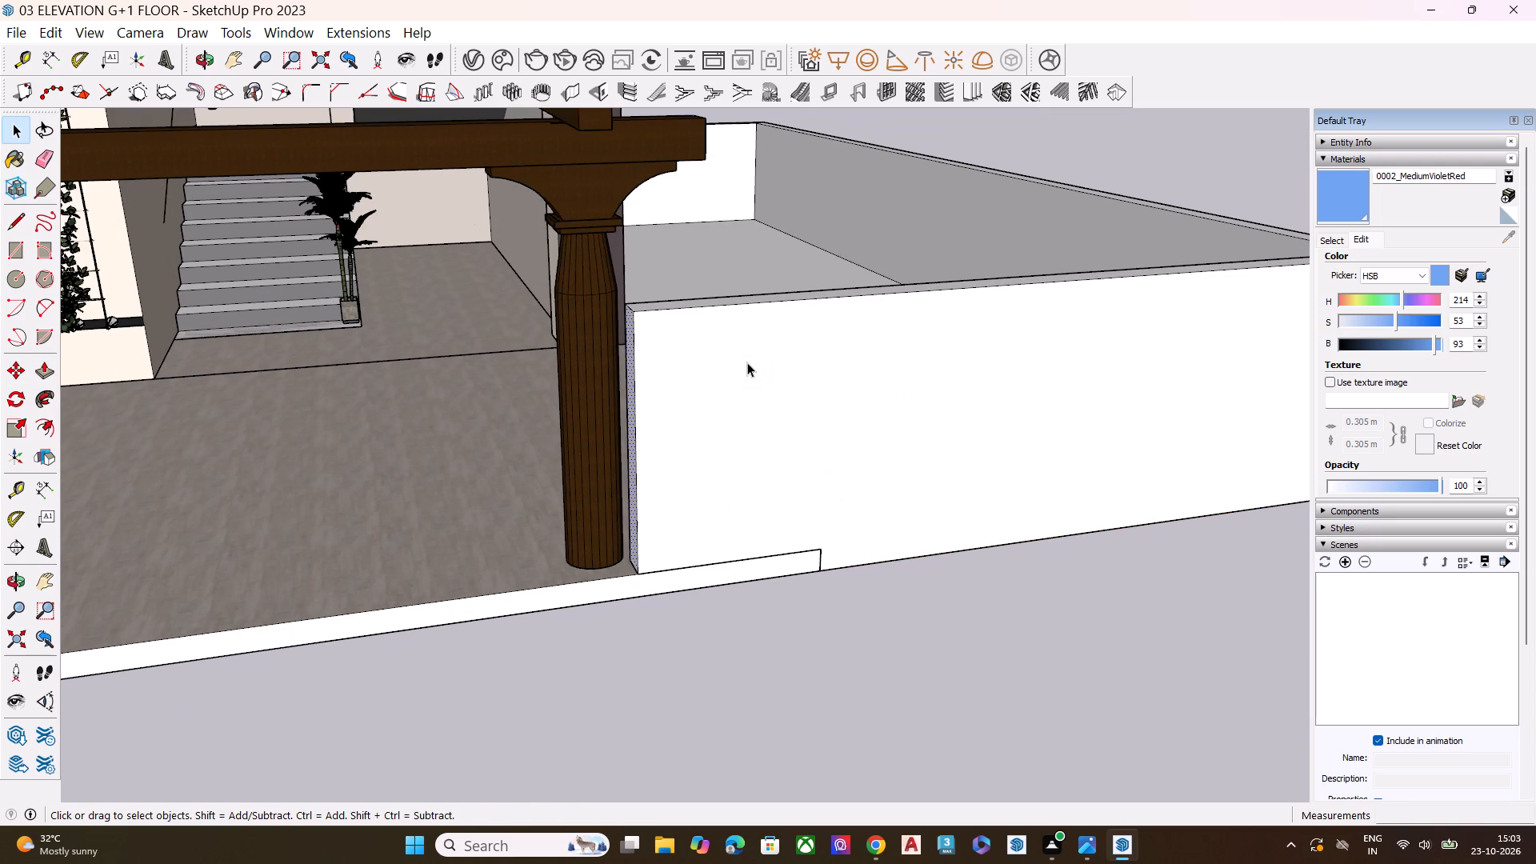
pyautogui.scroll(-4, 682, 290)
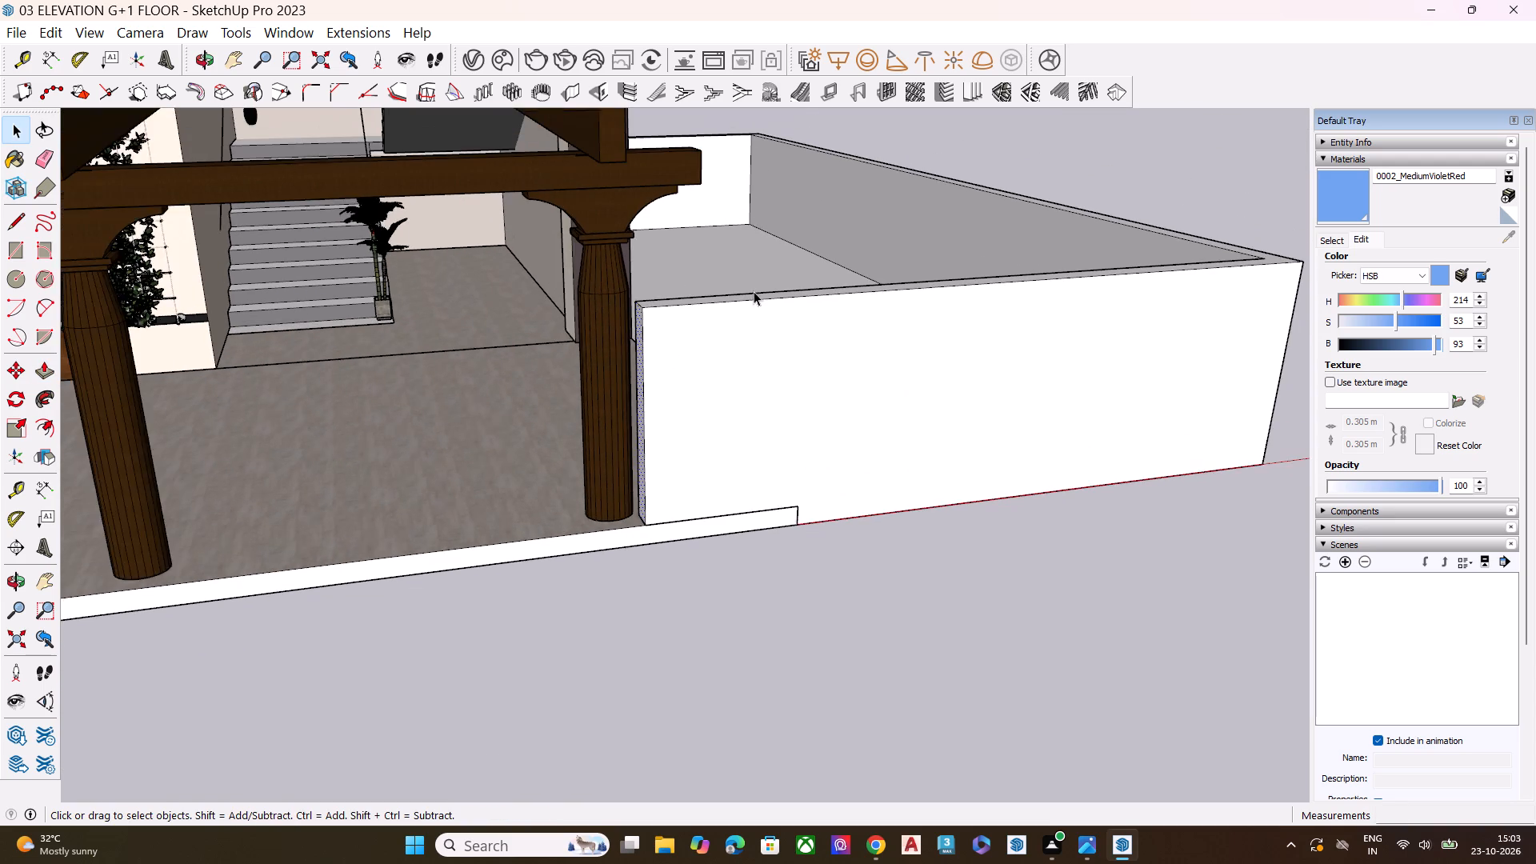
pyautogui.scroll(-5, 754, 291)
pyautogui.moveTo(853, 486); pyautogui.dragTo(714, 416, button='middle')
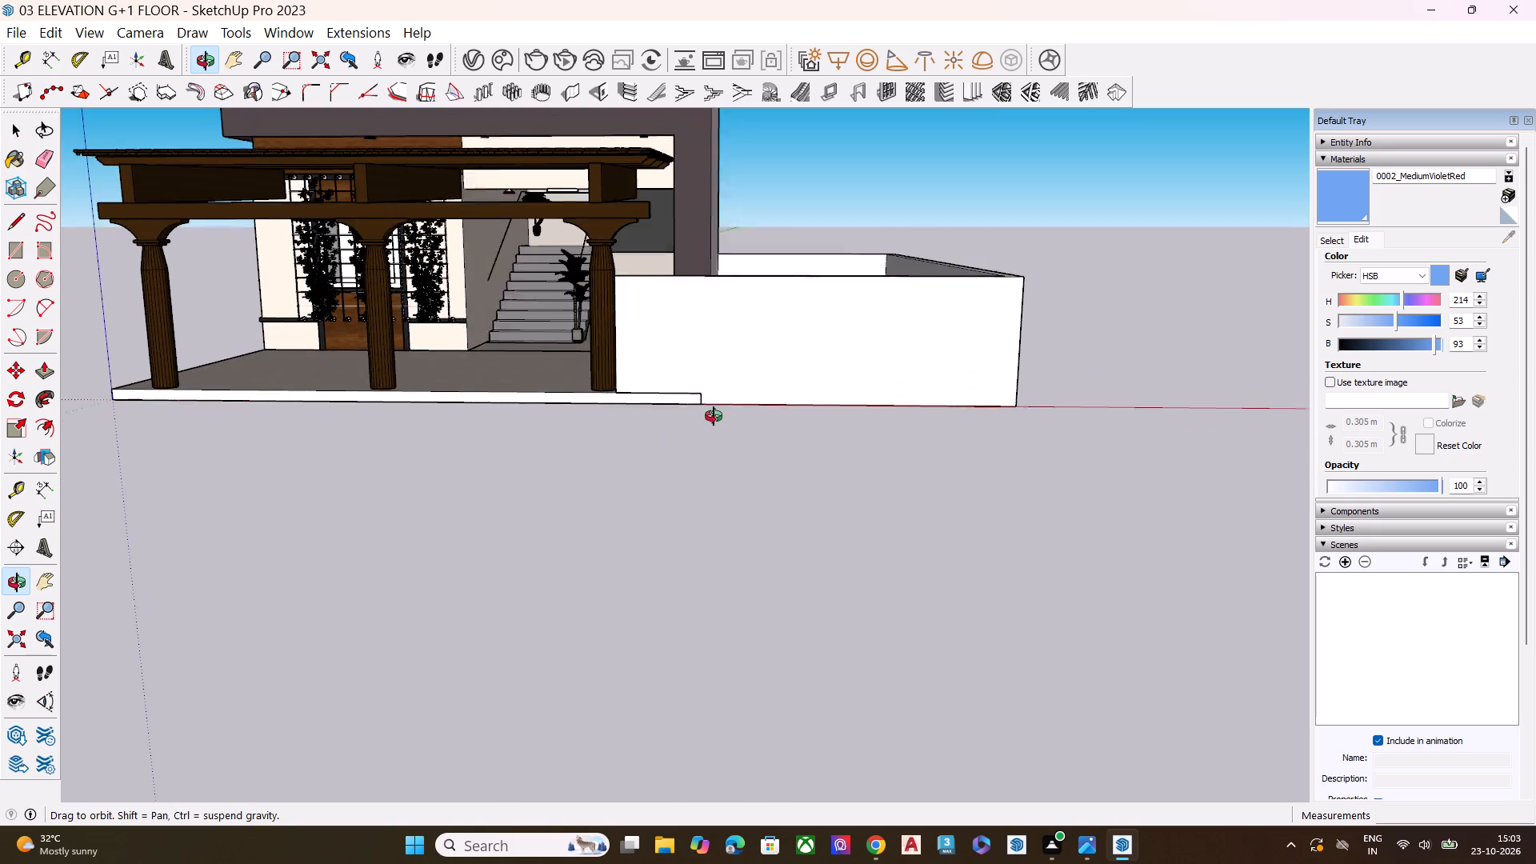
pyautogui.moveTo(714, 416); pyautogui.dragTo(705, 423, button='middle')
pyautogui.scroll(8, 750, 355)
pyautogui.moveTo(770, 314); pyautogui.dragTo(765, 451, button='middle')
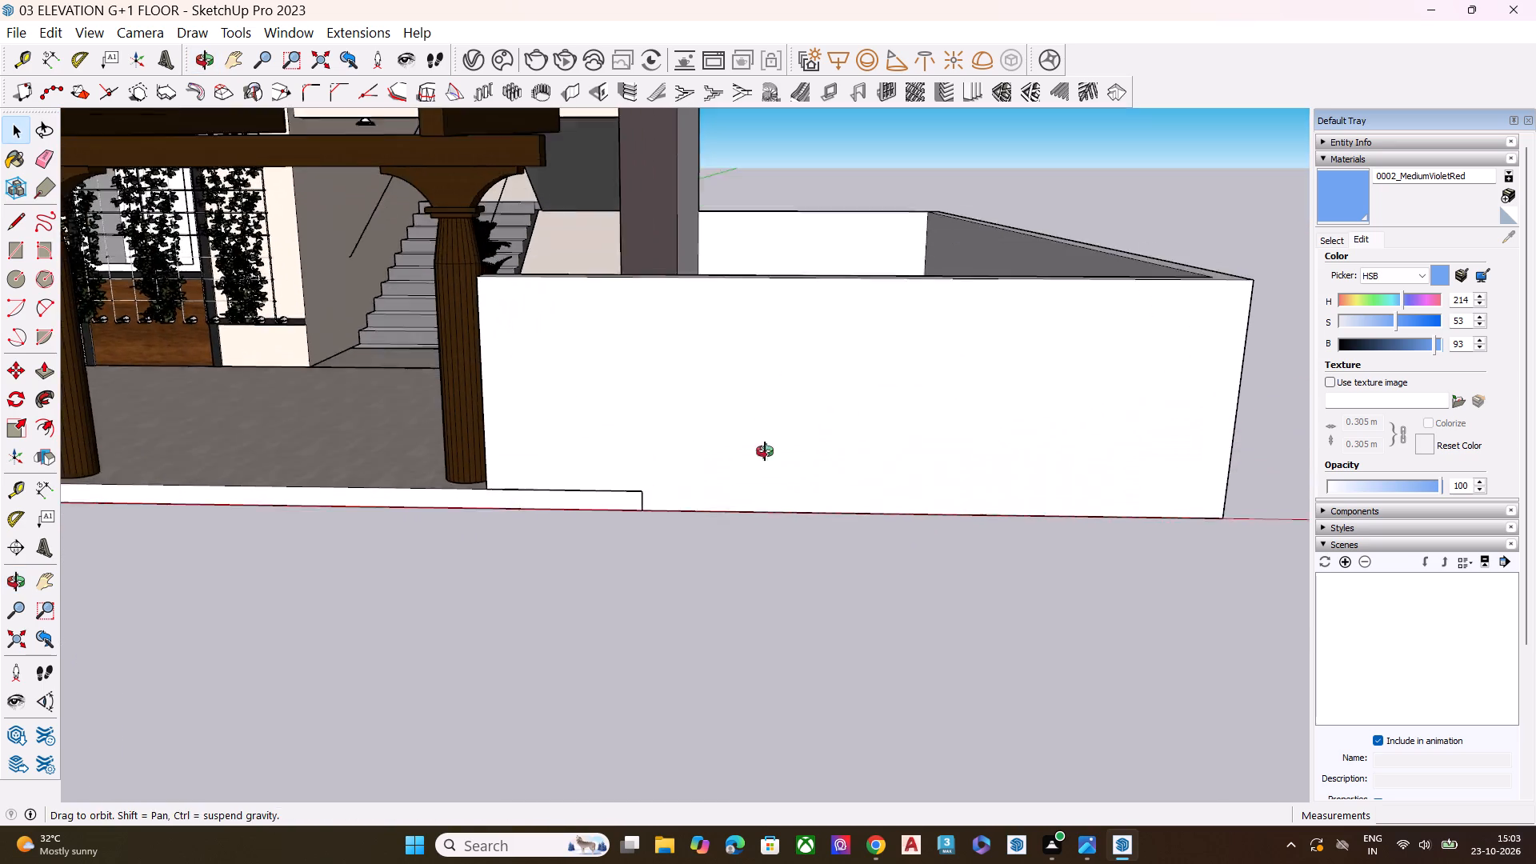
pyautogui.moveTo(765, 451); pyautogui.dragTo(776, 502, button='middle')
pyautogui.press('l')
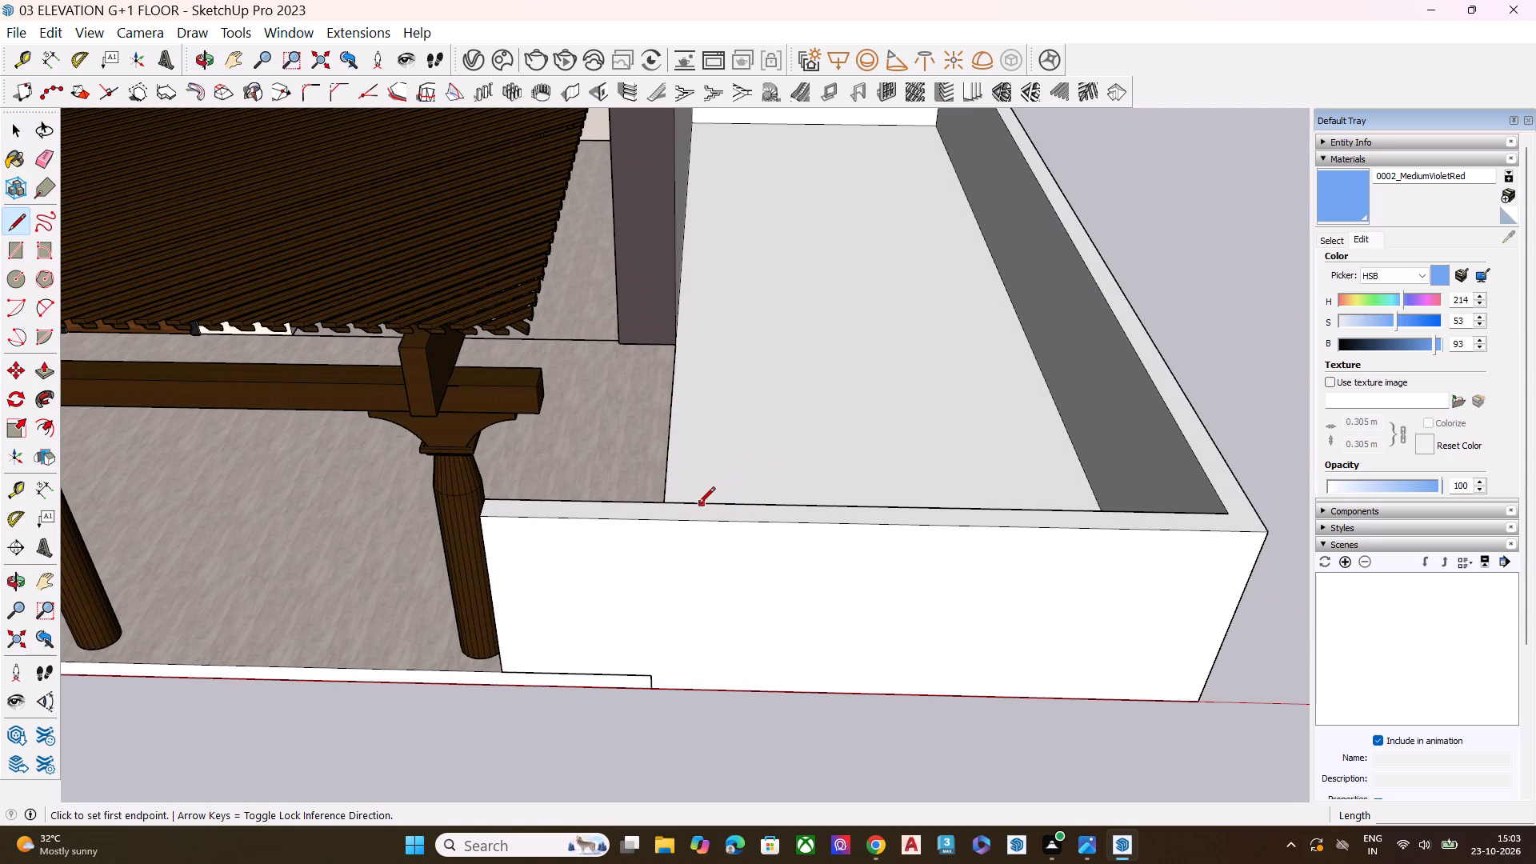
pyautogui.click(714, 507)
pyautogui.click(718, 524)
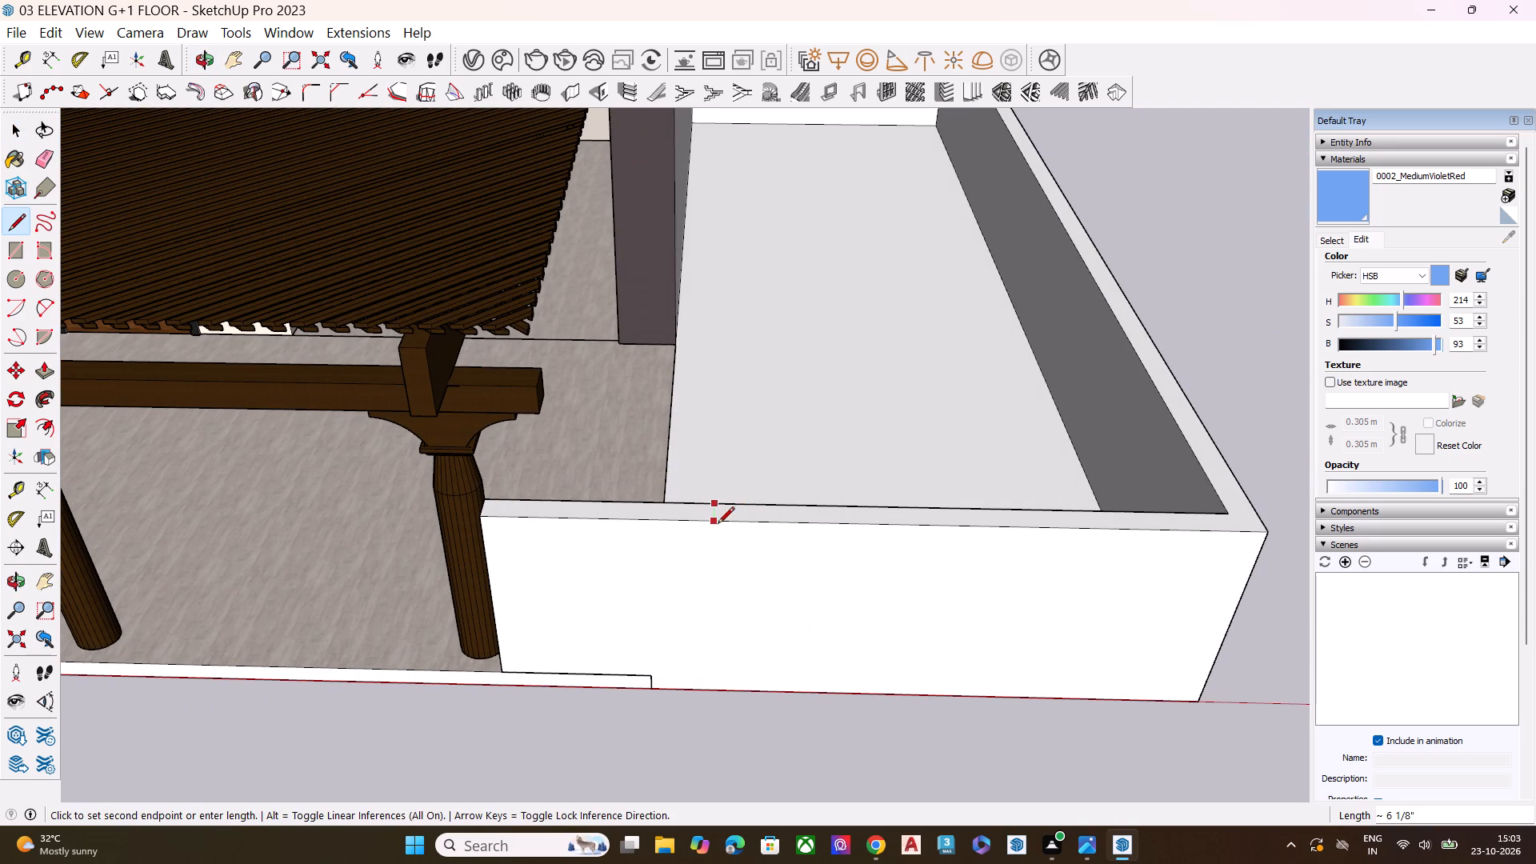
pyautogui.click(665, 501)
pyautogui.click(666, 518)
pyautogui.press('space')
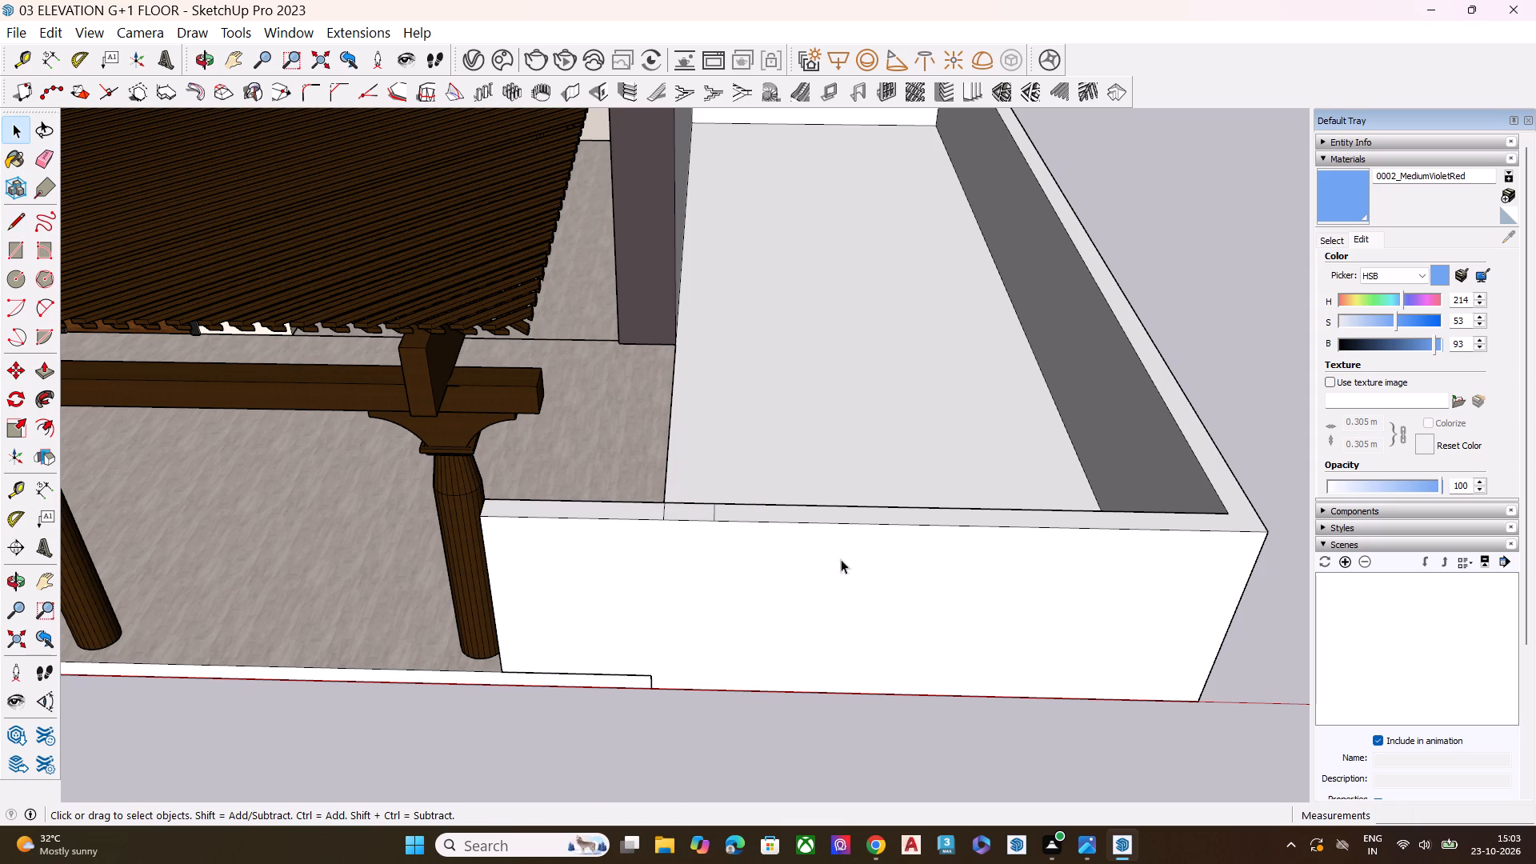
pyautogui.press('l')
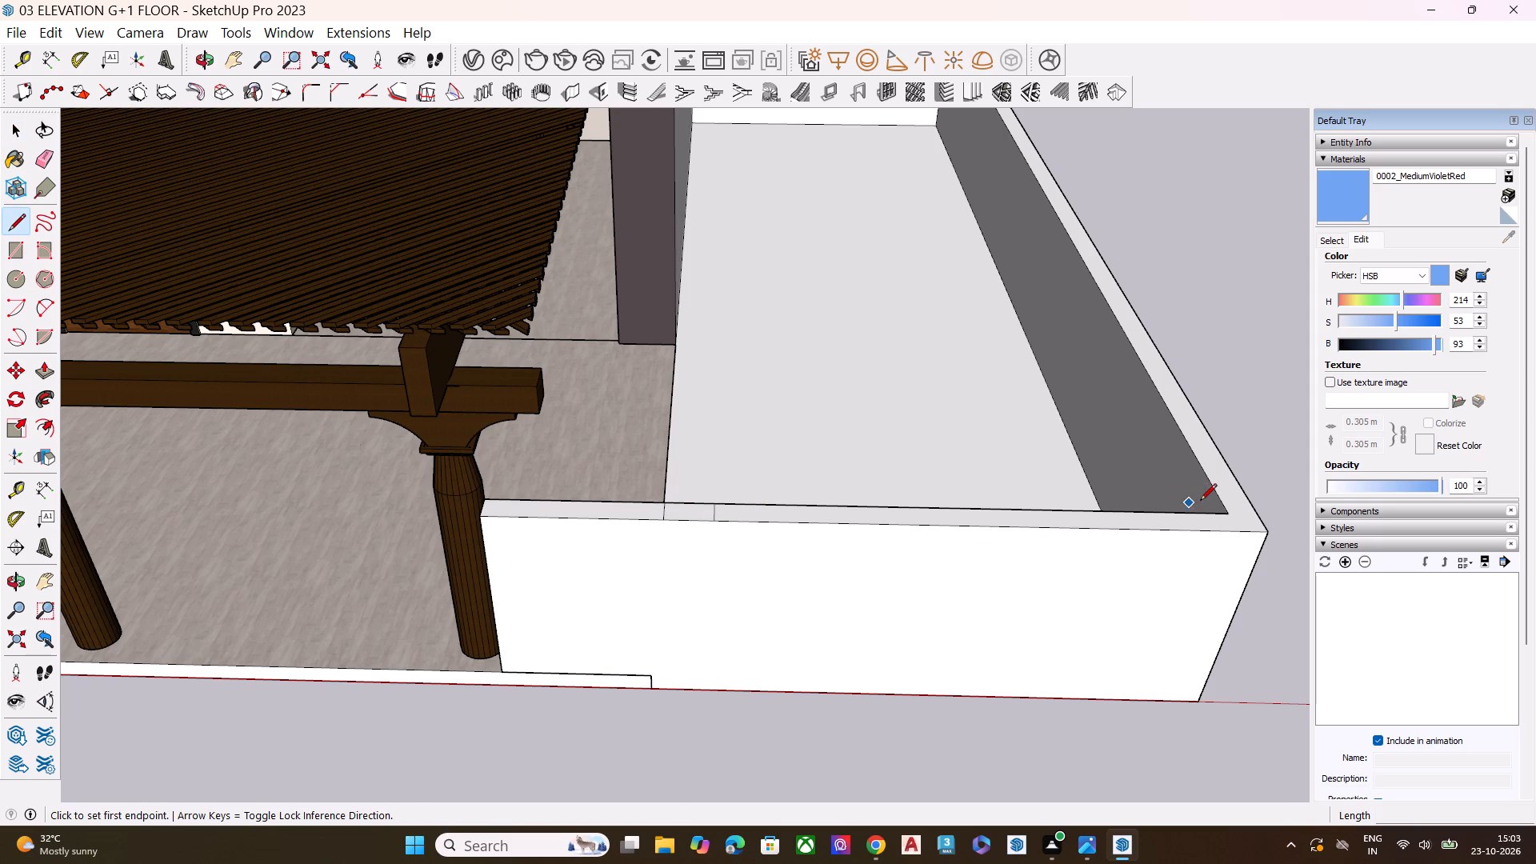
pyautogui.click(1195, 514)
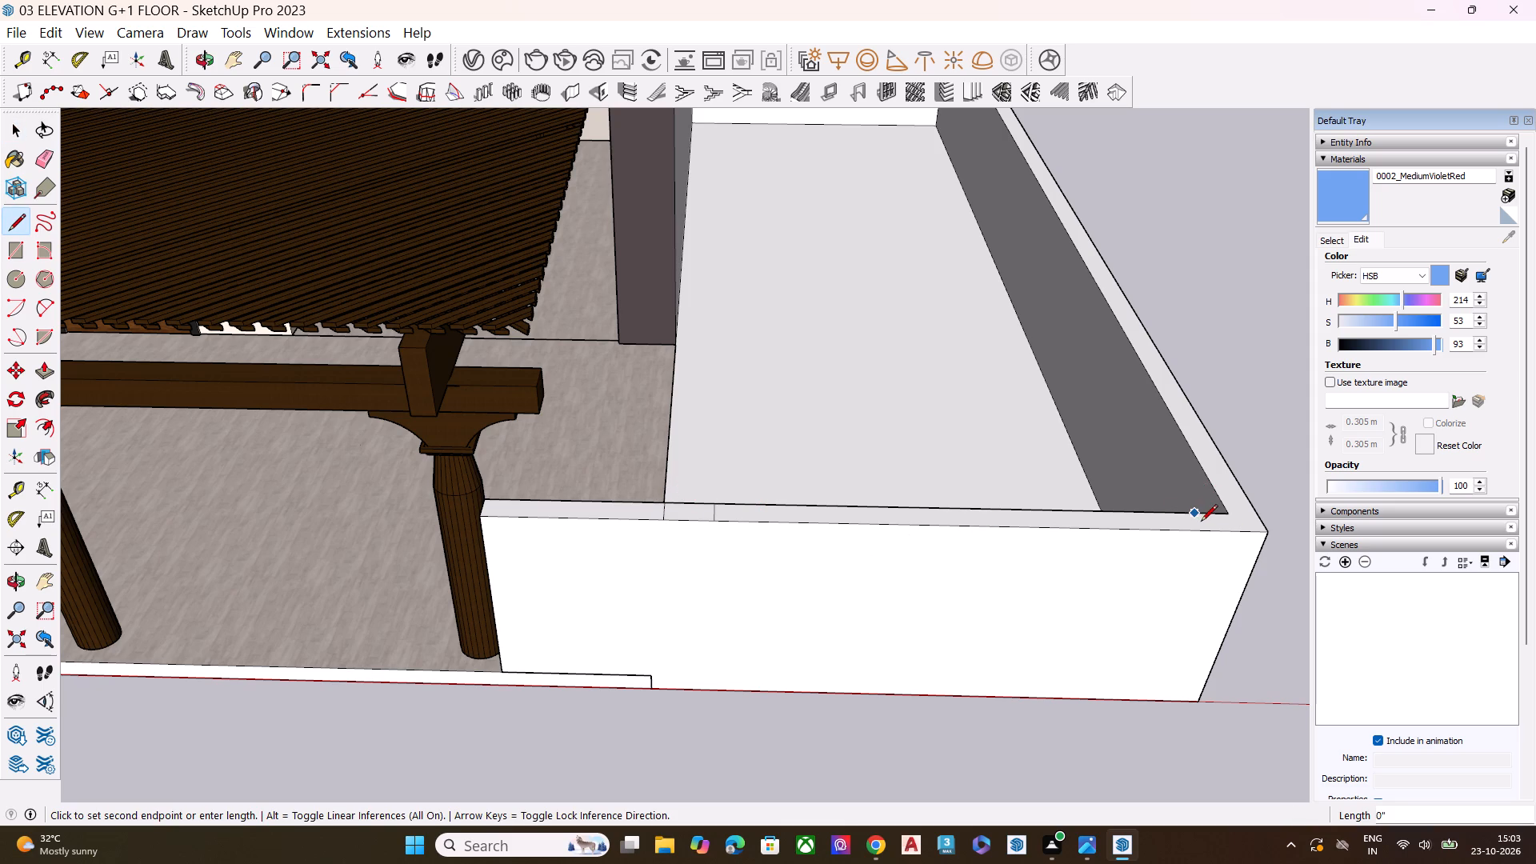
pyautogui.click(1205, 527)
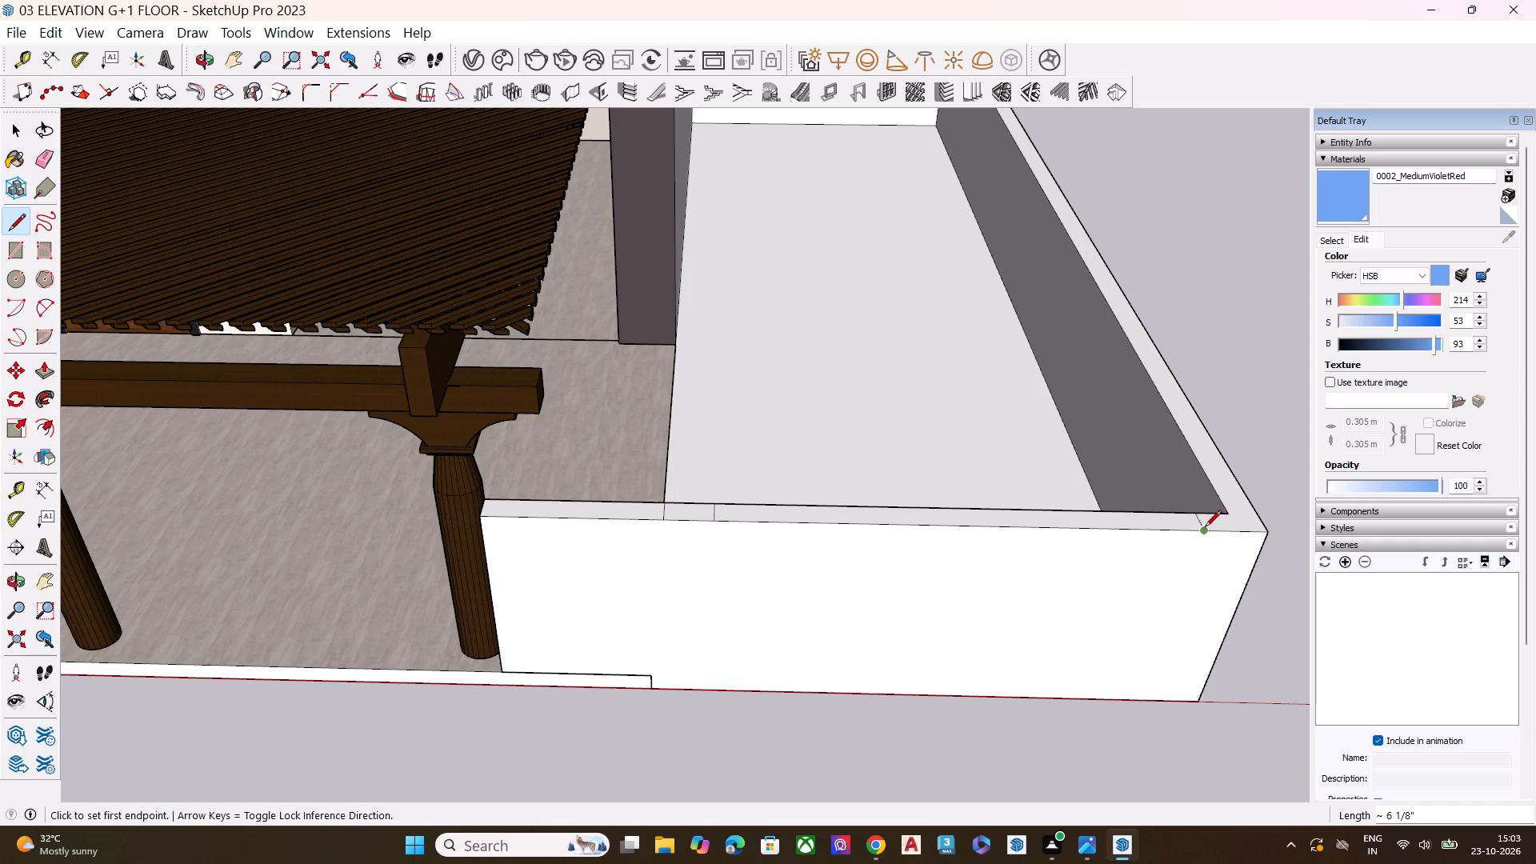
pyautogui.press('space')
# Push/Pull the top strip between the two outermost lines down about 4' 2 3/4" to cut a gate opening in the front wall.
pyautogui.click(1138, 523)
pyautogui.press('p')
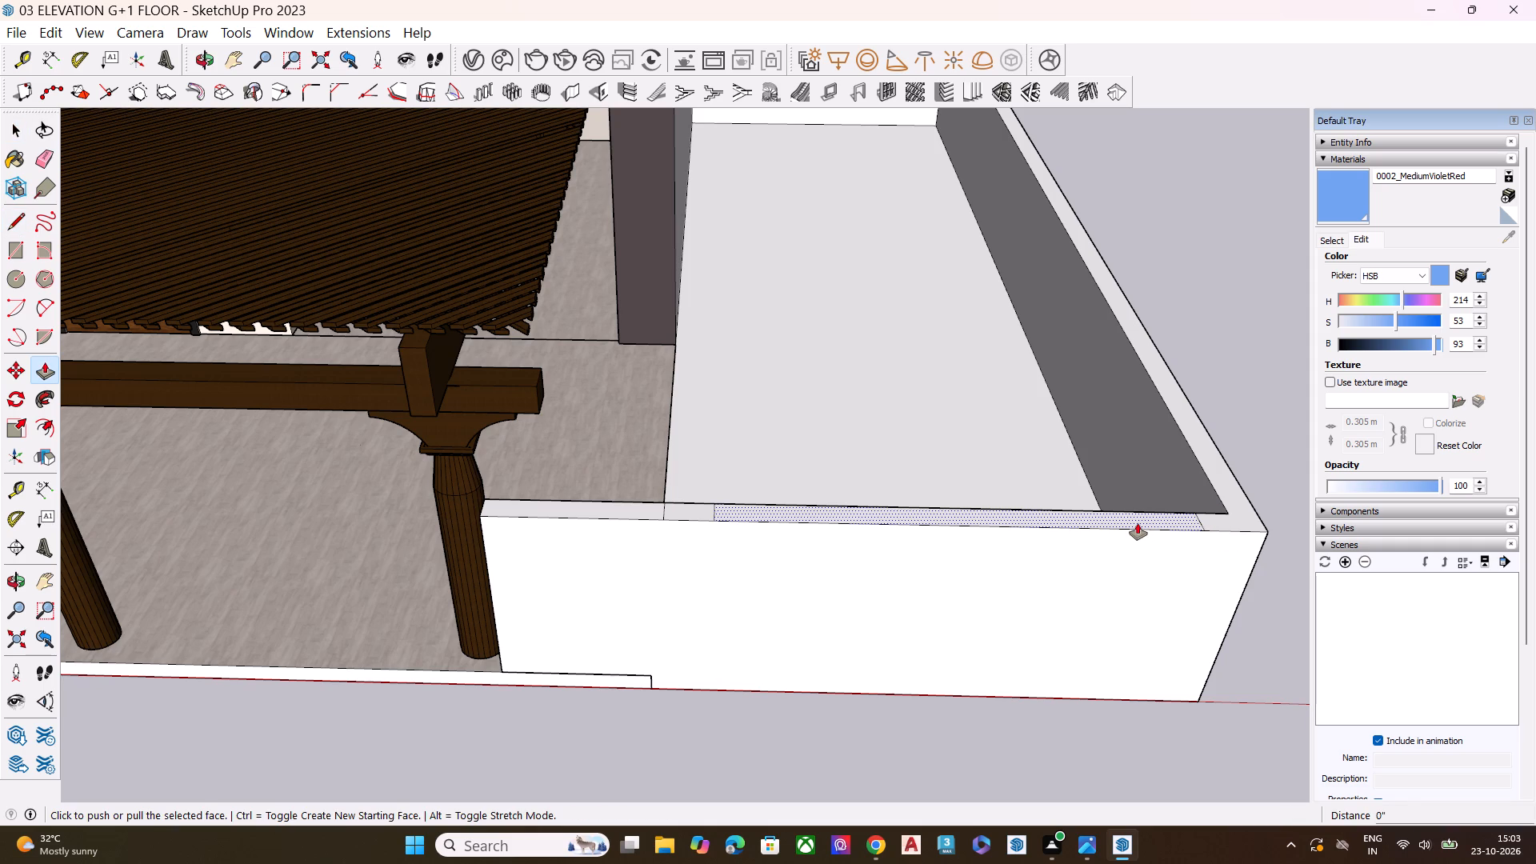
pyautogui.click(1124, 514)
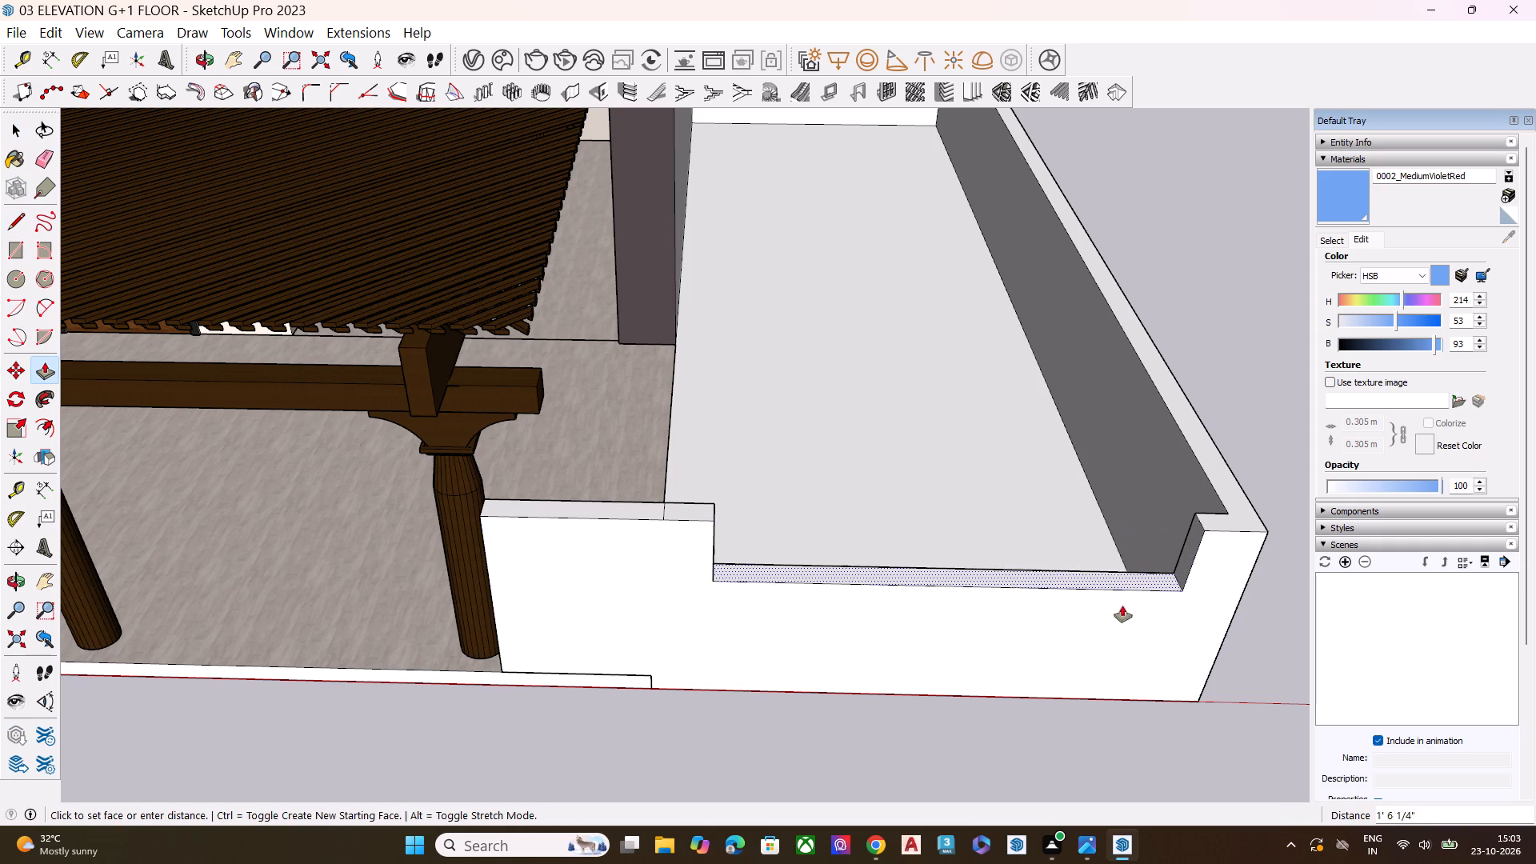
pyautogui.moveTo(1091, 648); pyautogui.dragTo(1026, 484, button='middle')
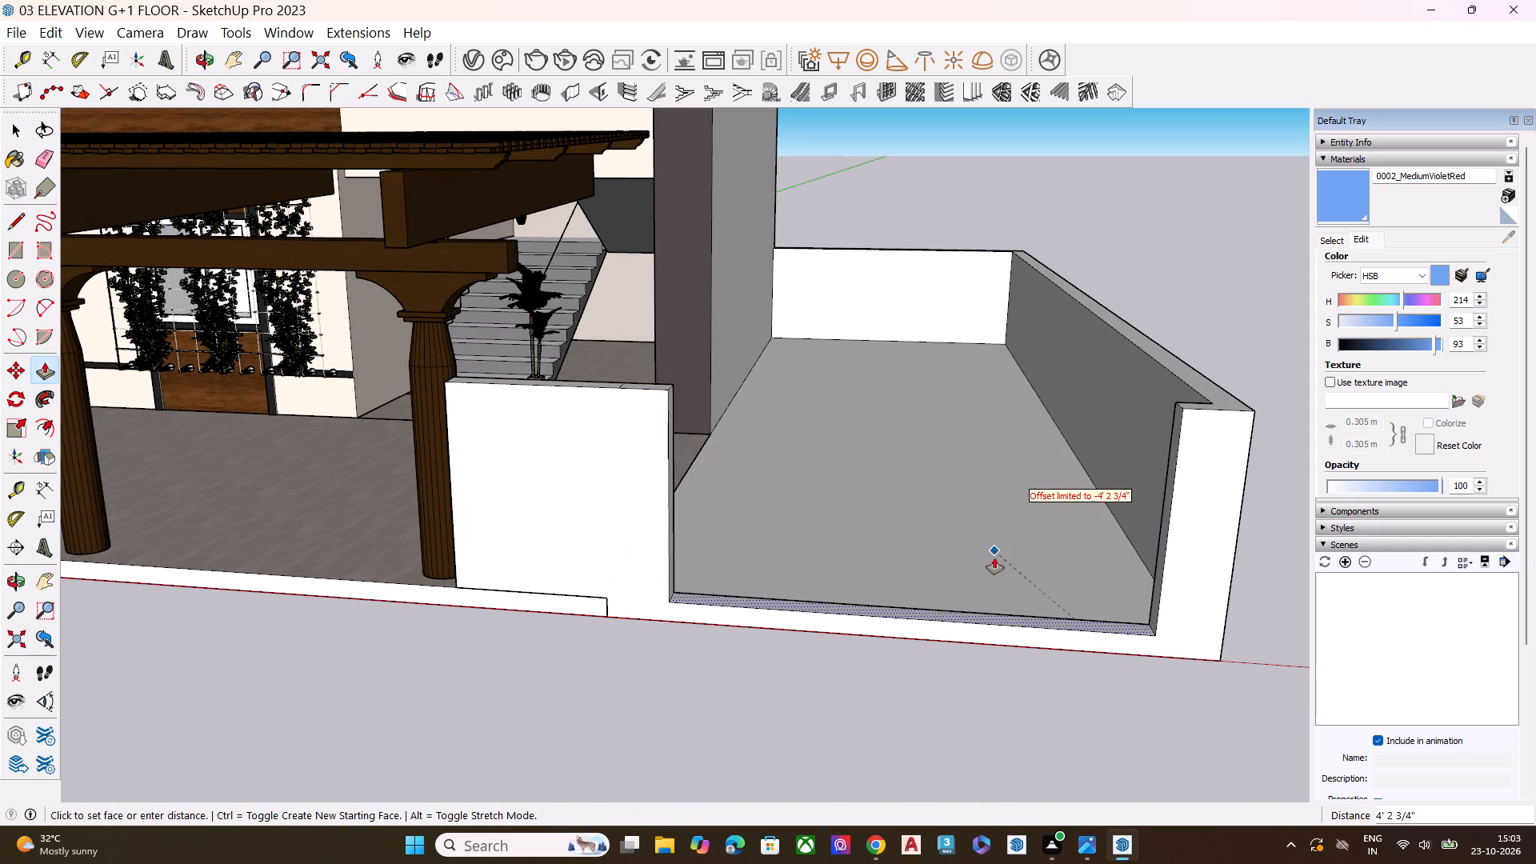
pyautogui.click(1007, 609)
pyautogui.press('space')
# Push/Pull the strip at the base of the gate opening down about 1 7/8" below the side slab.
pyautogui.click(1014, 615)
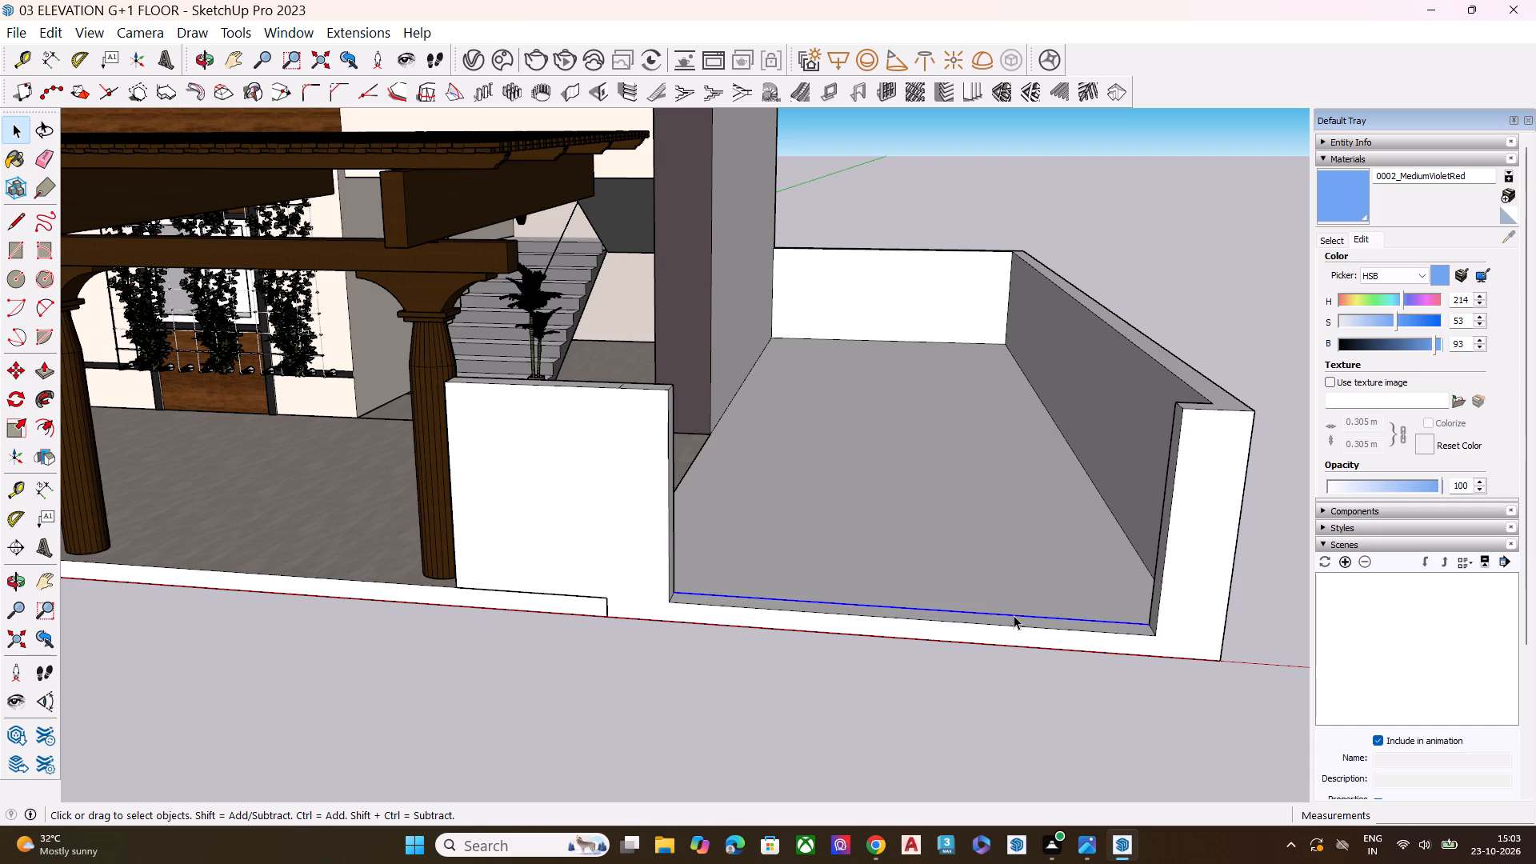
pyautogui.press('p')
pyautogui.click(1014, 615)
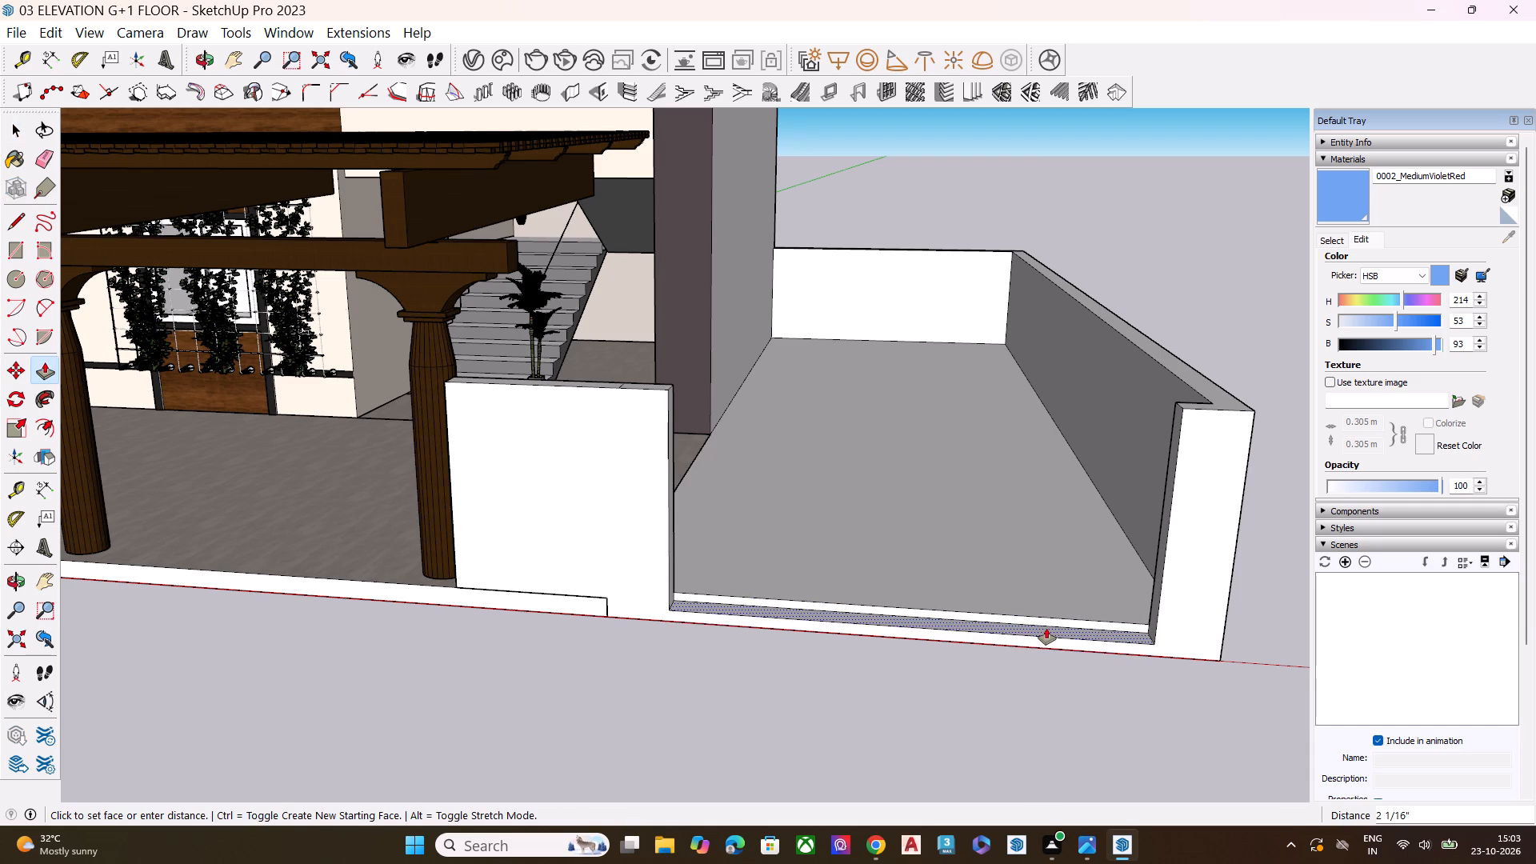
pyautogui.click(1046, 627)
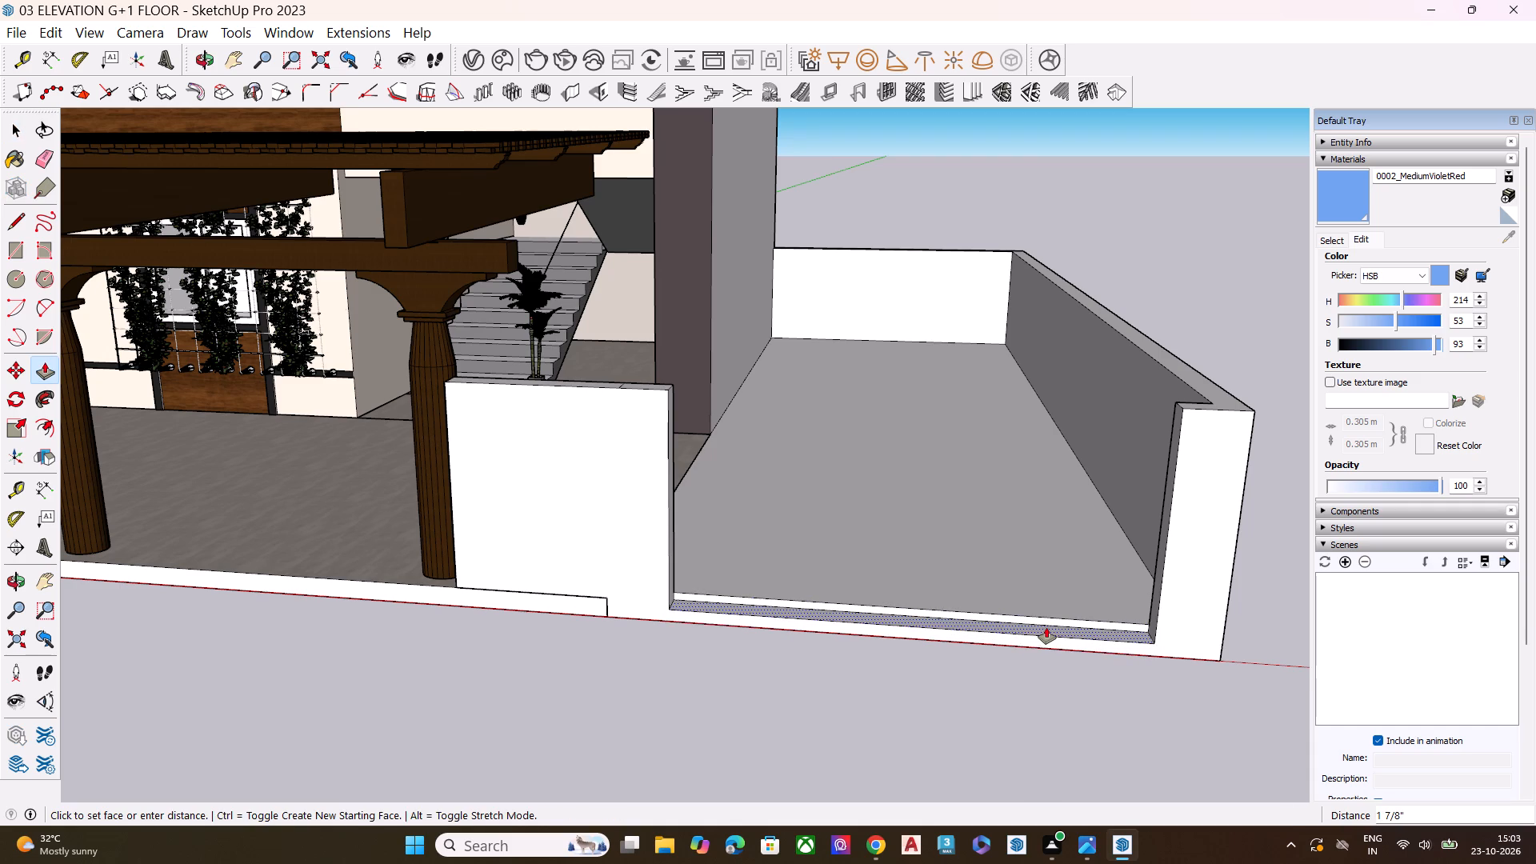
pyautogui.press('space')
pyautogui.click(881, 674)
# Examine the gate opening and the compound wall around the side slab from several angles.
pyautogui.scroll(-2, 737, 402)
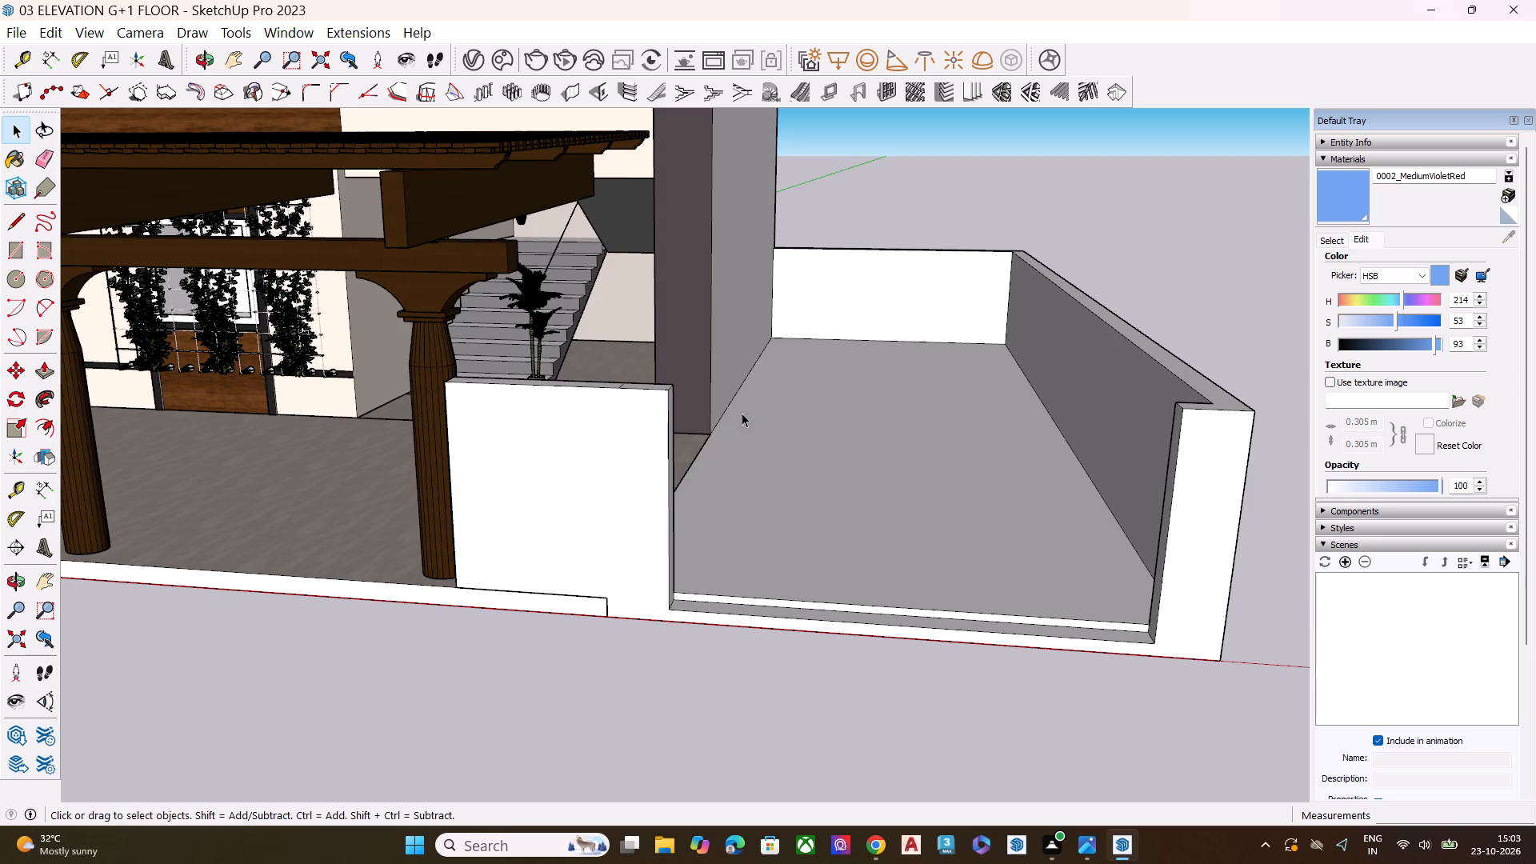
pyautogui.scroll(-5, 742, 413)
pyautogui.moveTo(862, 489); pyautogui.dragTo(1066, 593, button='middle')
pyautogui.scroll(8, 1036, 593)
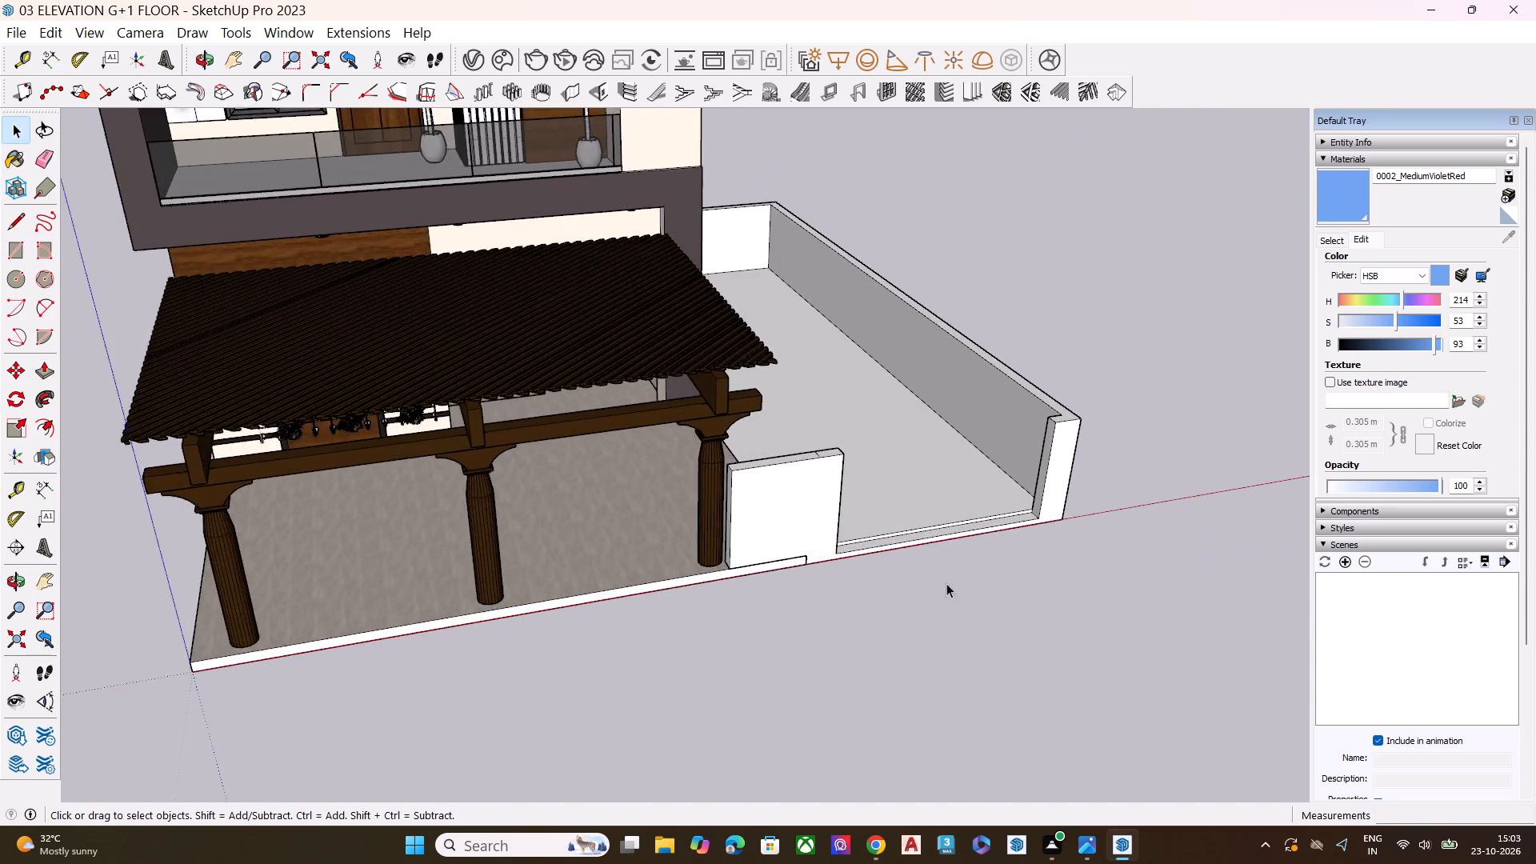
pyautogui.scroll(3, 946, 583)
pyautogui.moveTo(739, 595); pyautogui.dragTo(568, 526, button='middle')
pyautogui.press('space')
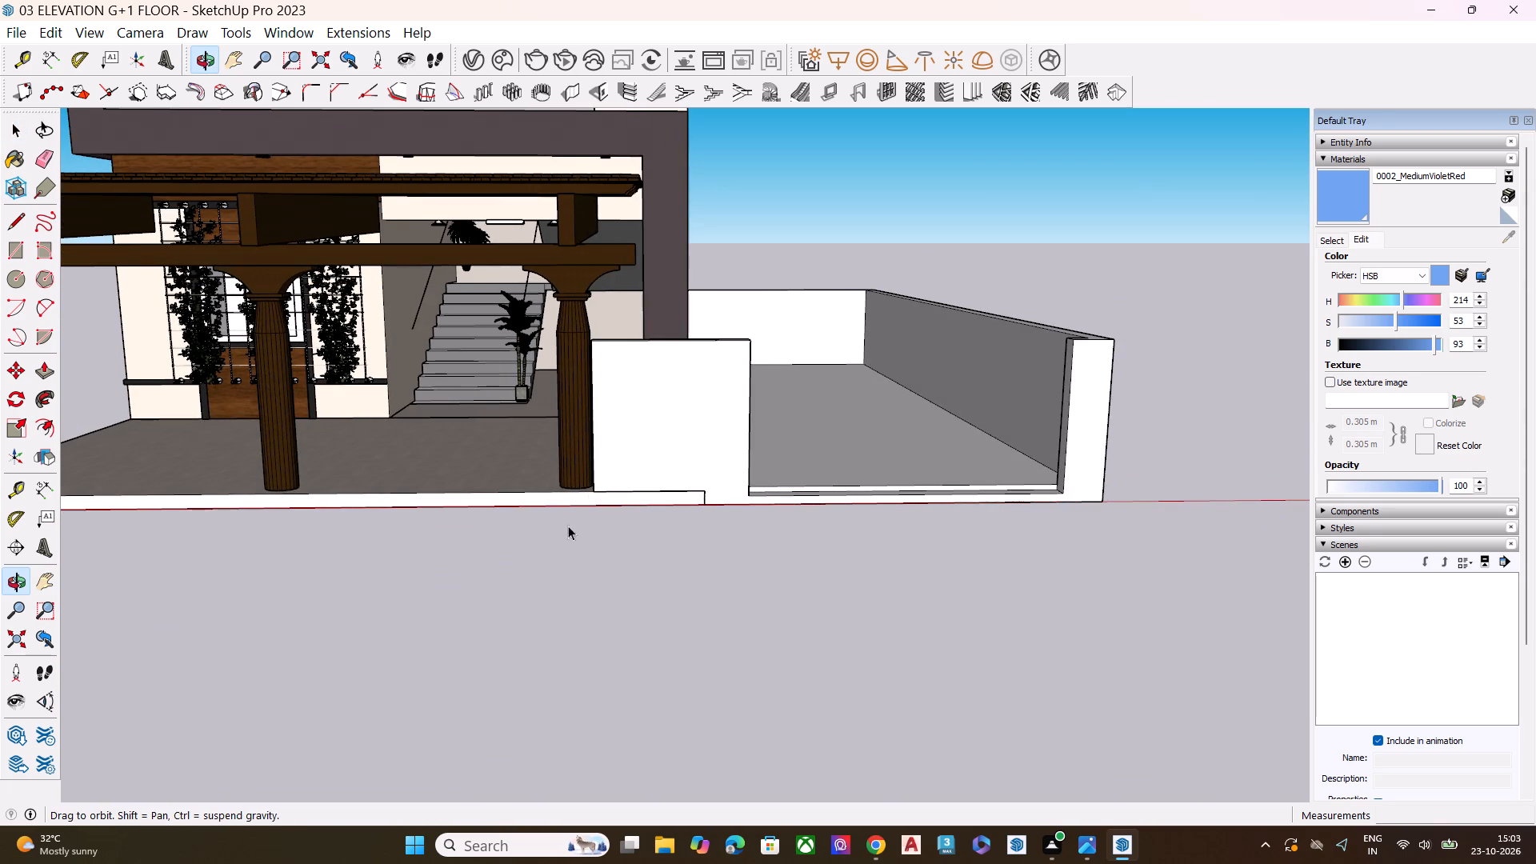
pyautogui.moveTo(568, 526); pyautogui.dragTo(538, 570, button='middle')
pyautogui.scroll(1, 886, 453)
pyautogui.moveTo(886, 466); pyautogui.dragTo(811, 590, button='middle')
pyautogui.scroll(-5, 816, 423)
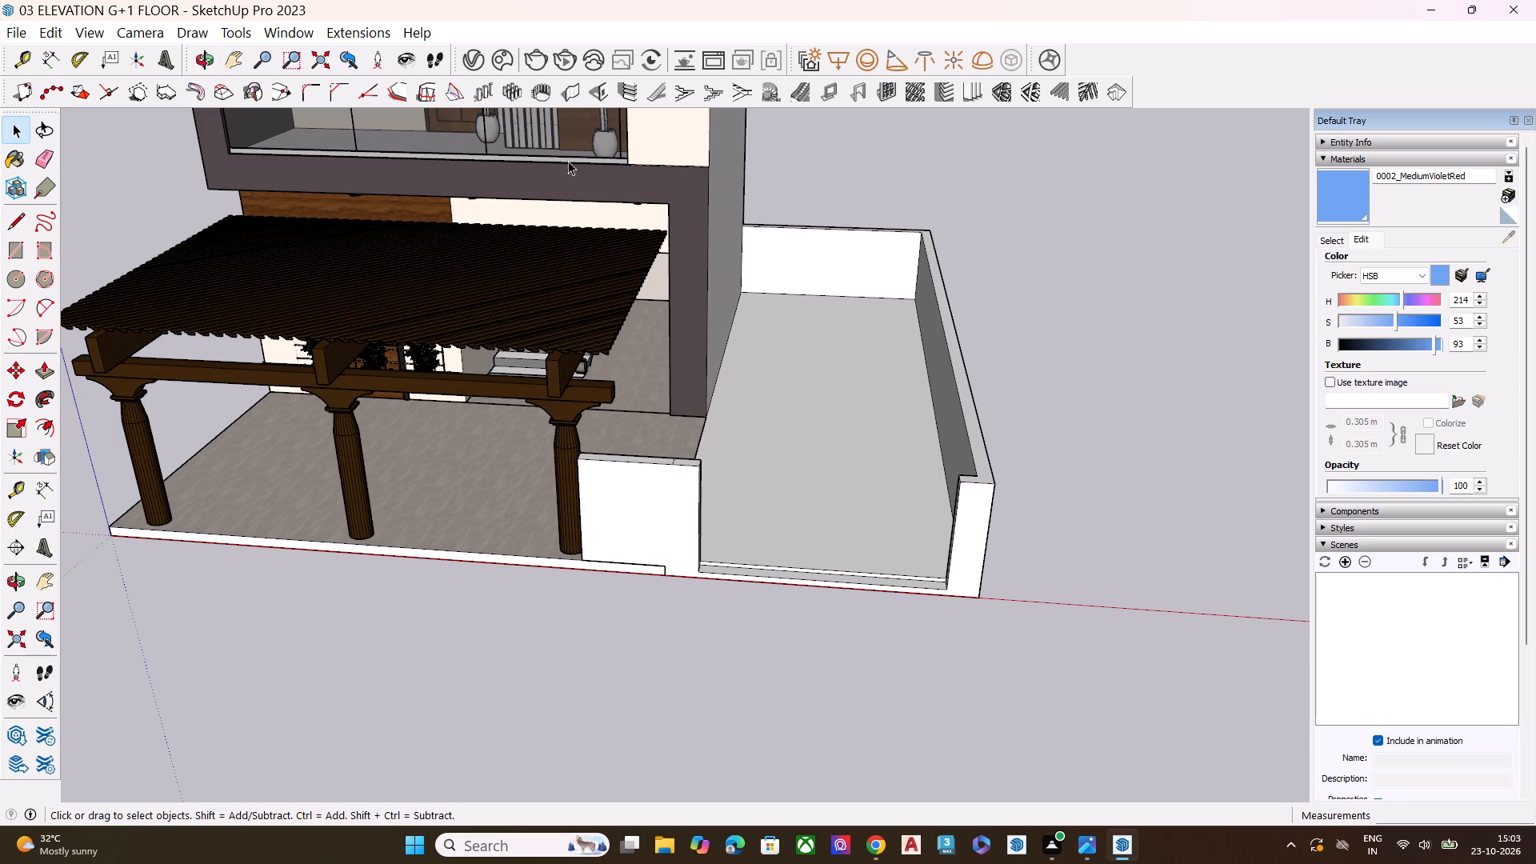
# Browse the 3D Models categories in Chaos Cosmos from the V-Ray Asset Editor, and close both windows.
pyautogui.click(471, 67)
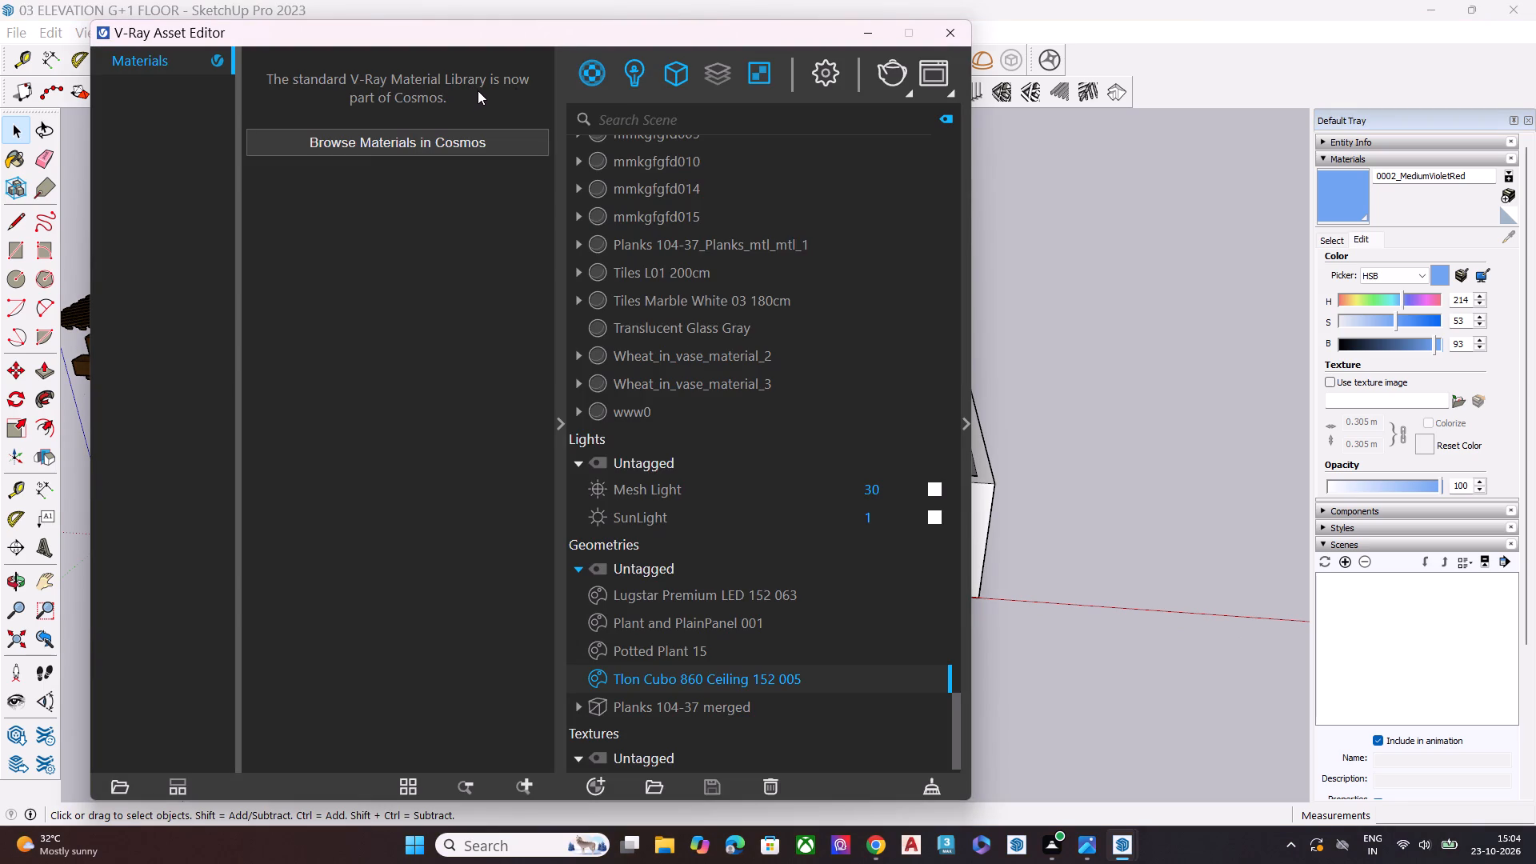
pyautogui.click(423, 133)
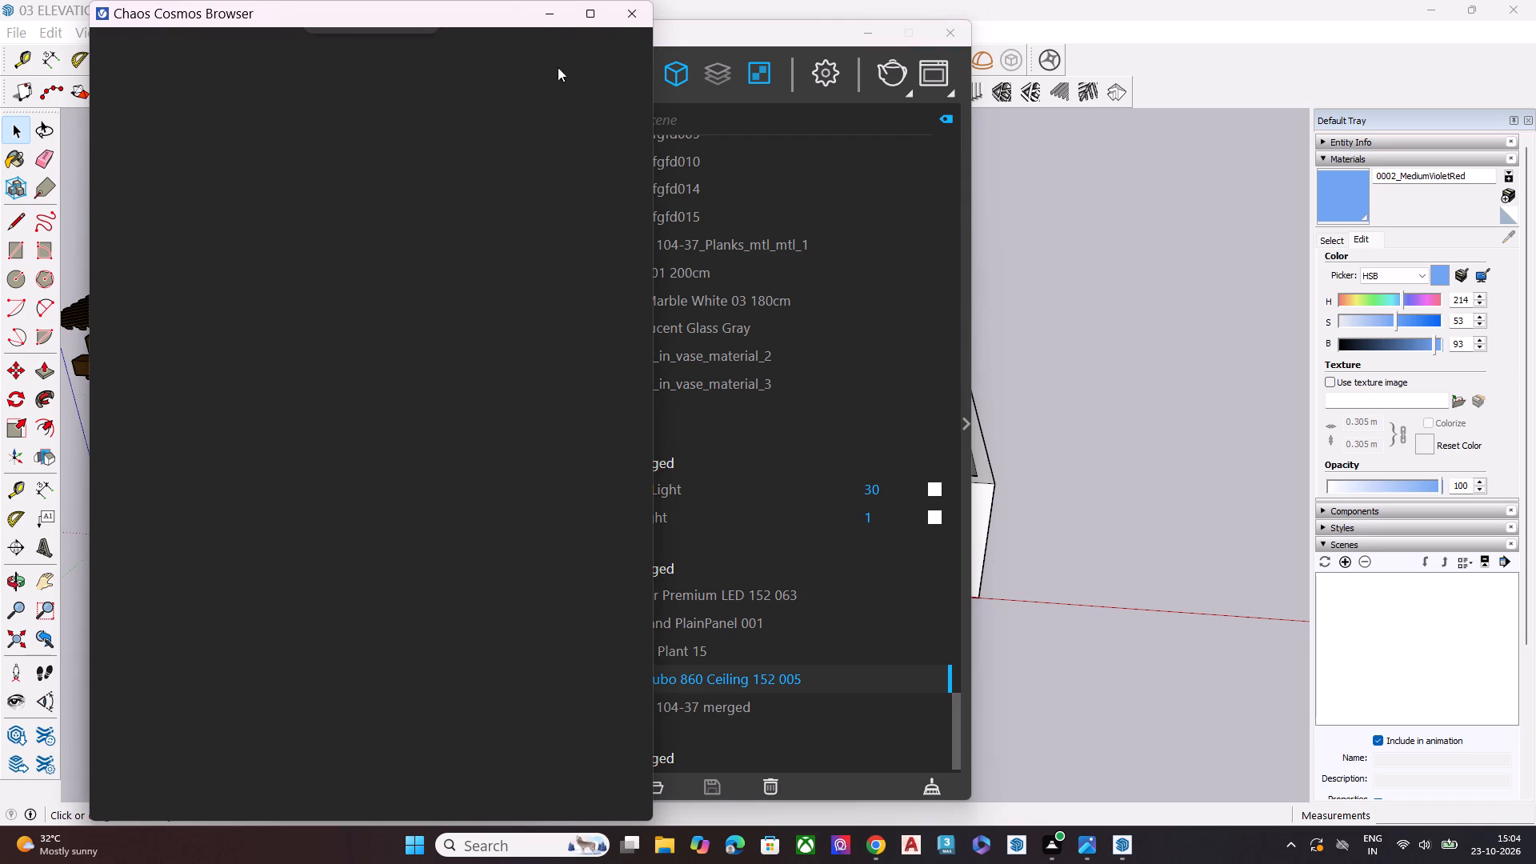
pyautogui.click(626, 23)
pyautogui.click(449, 146)
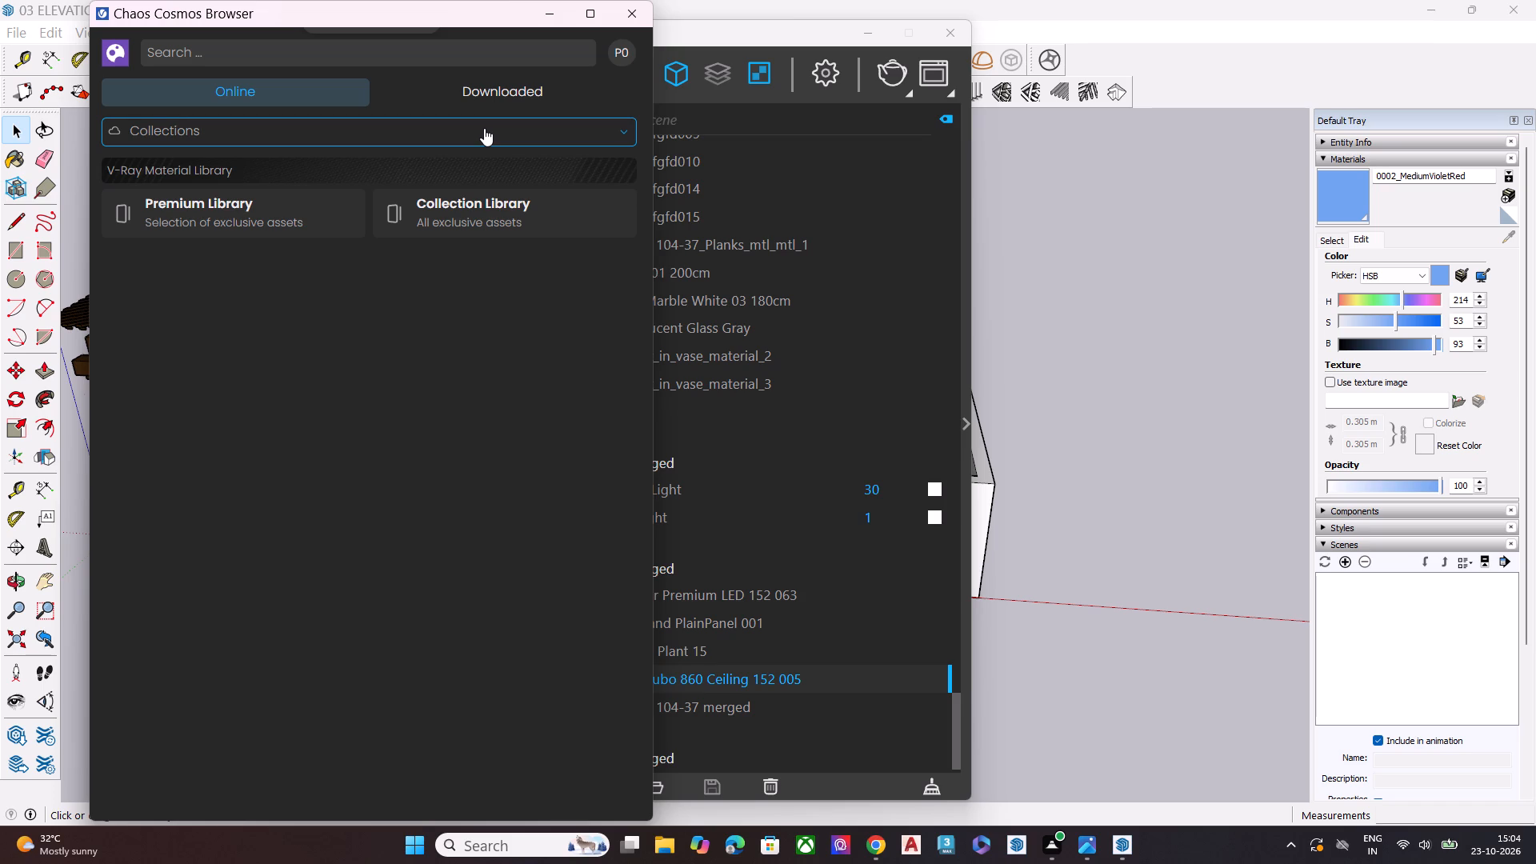
pyautogui.click(187, 126)
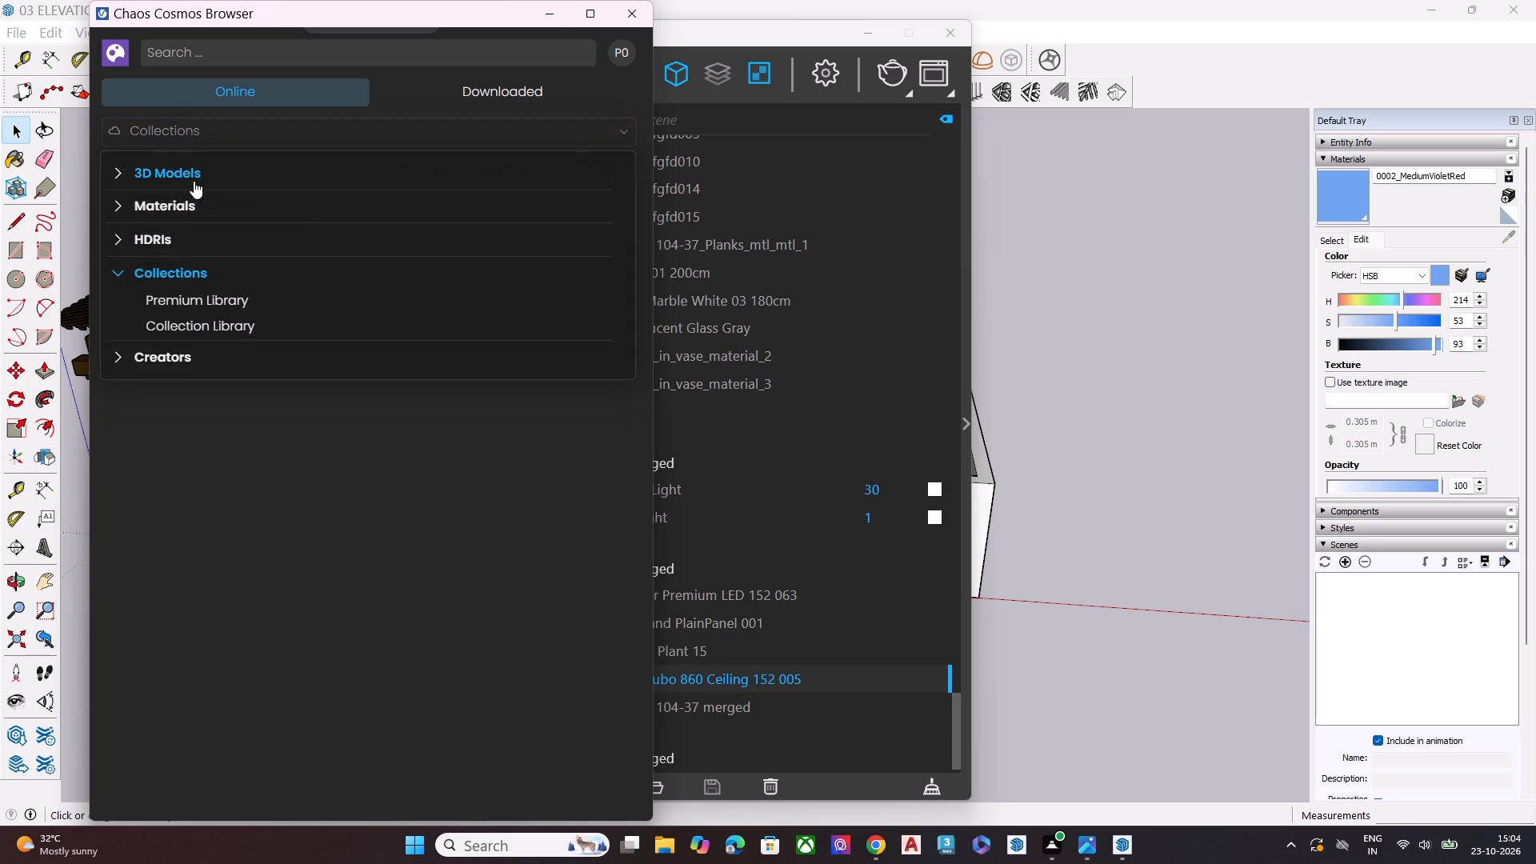
pyautogui.click(195, 178)
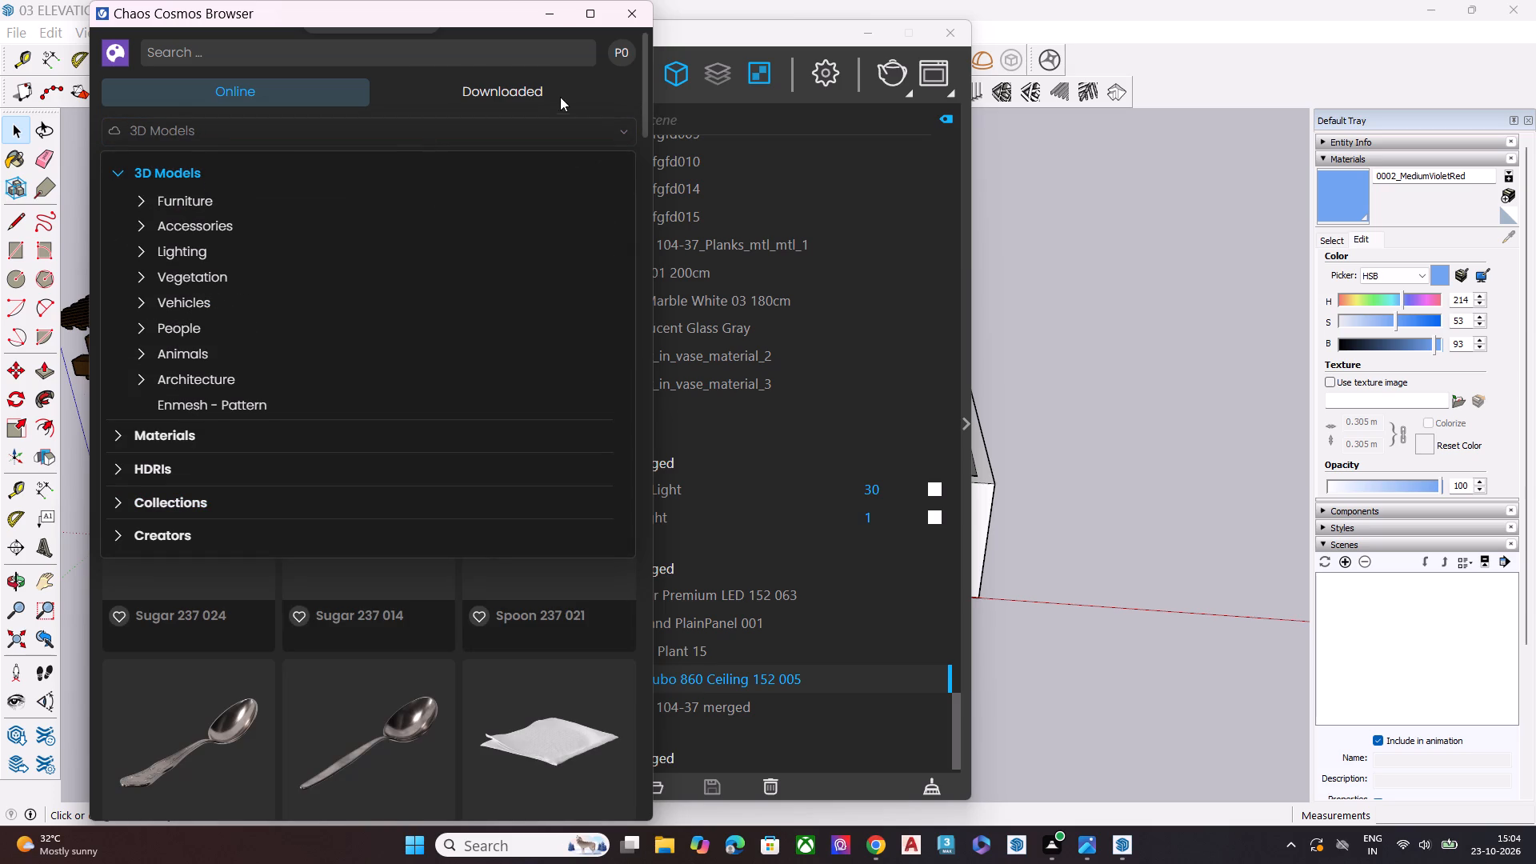
pyautogui.click(647, 11)
pyautogui.click(950, 37)
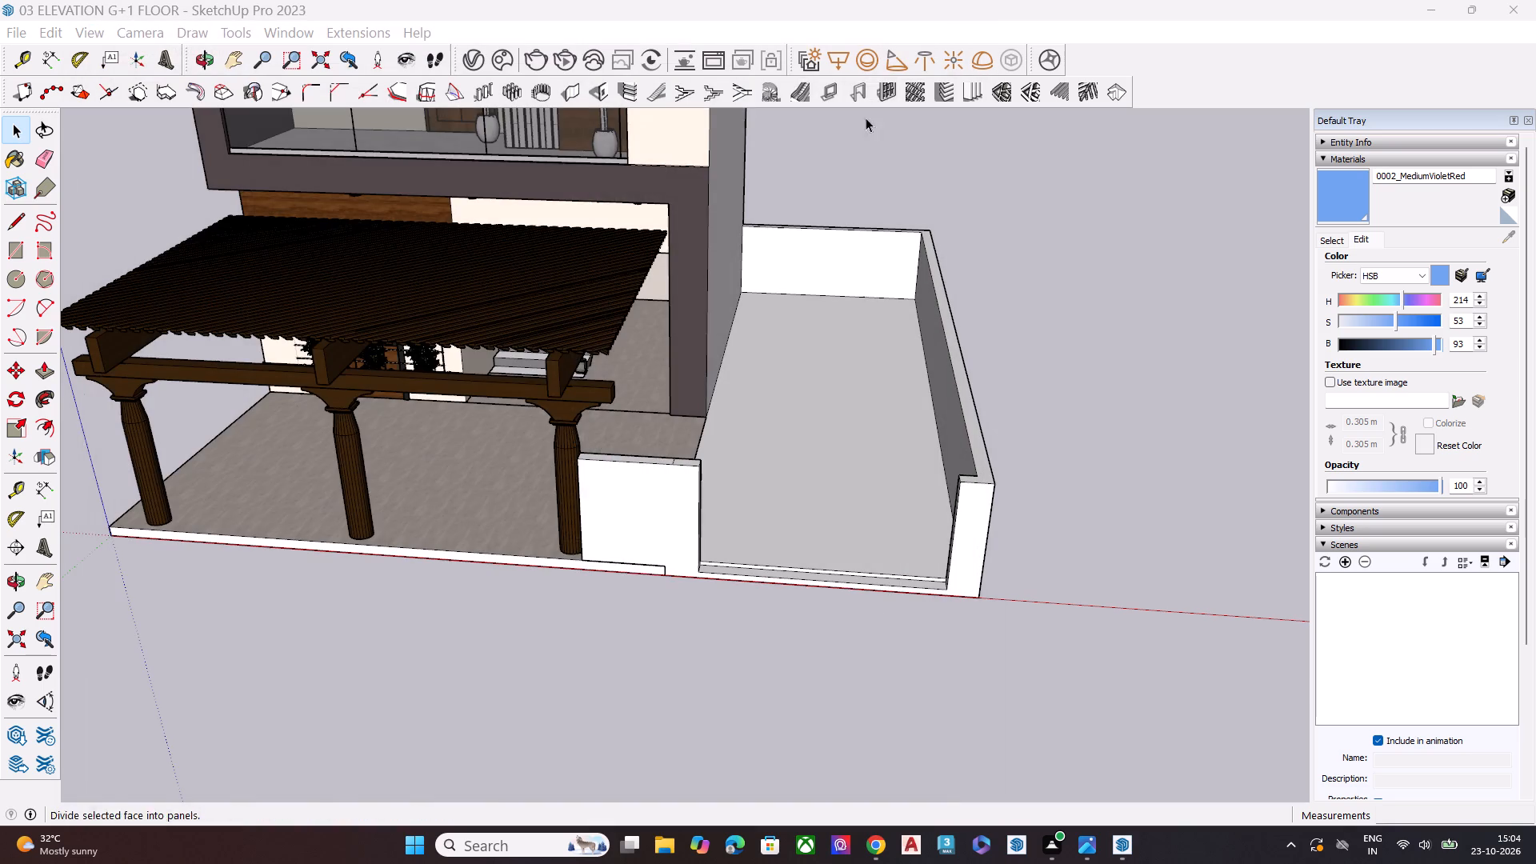
pyautogui.scroll(-1, 802, 363)
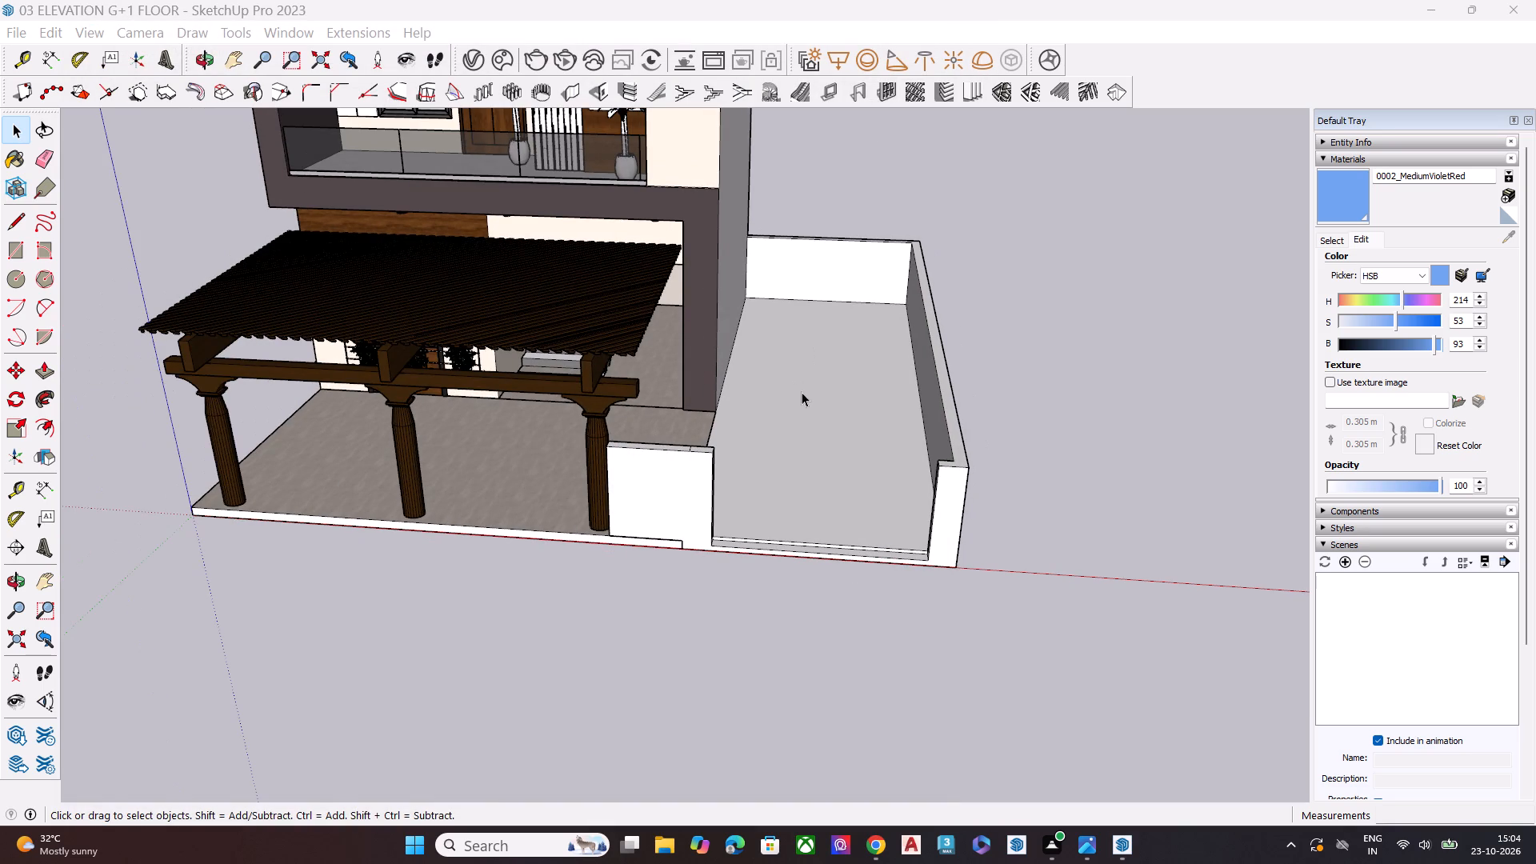
# Draw a line about 10' 10 1/4" long across the side slab, from the house's front corner to the compound wall.
pyautogui.scroll(-6, 805, 473)
pyautogui.moveTo(813, 551); pyautogui.dragTo(811, 631, button='middle')
pyautogui.scroll(4, 810, 549)
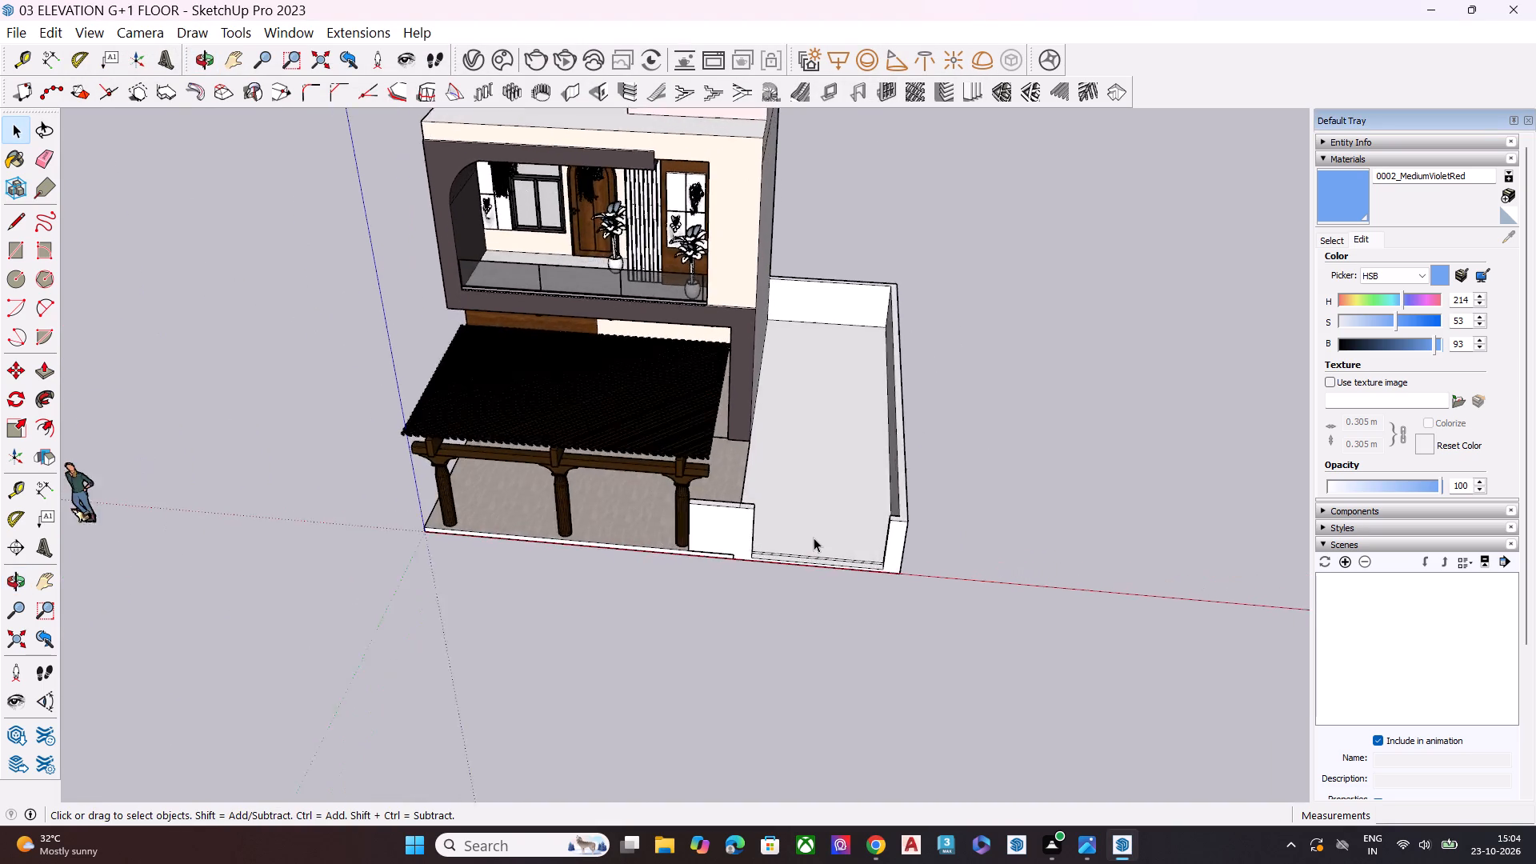
pyautogui.scroll(15, 814, 538)
pyautogui.scroll(-3, 751, 580)
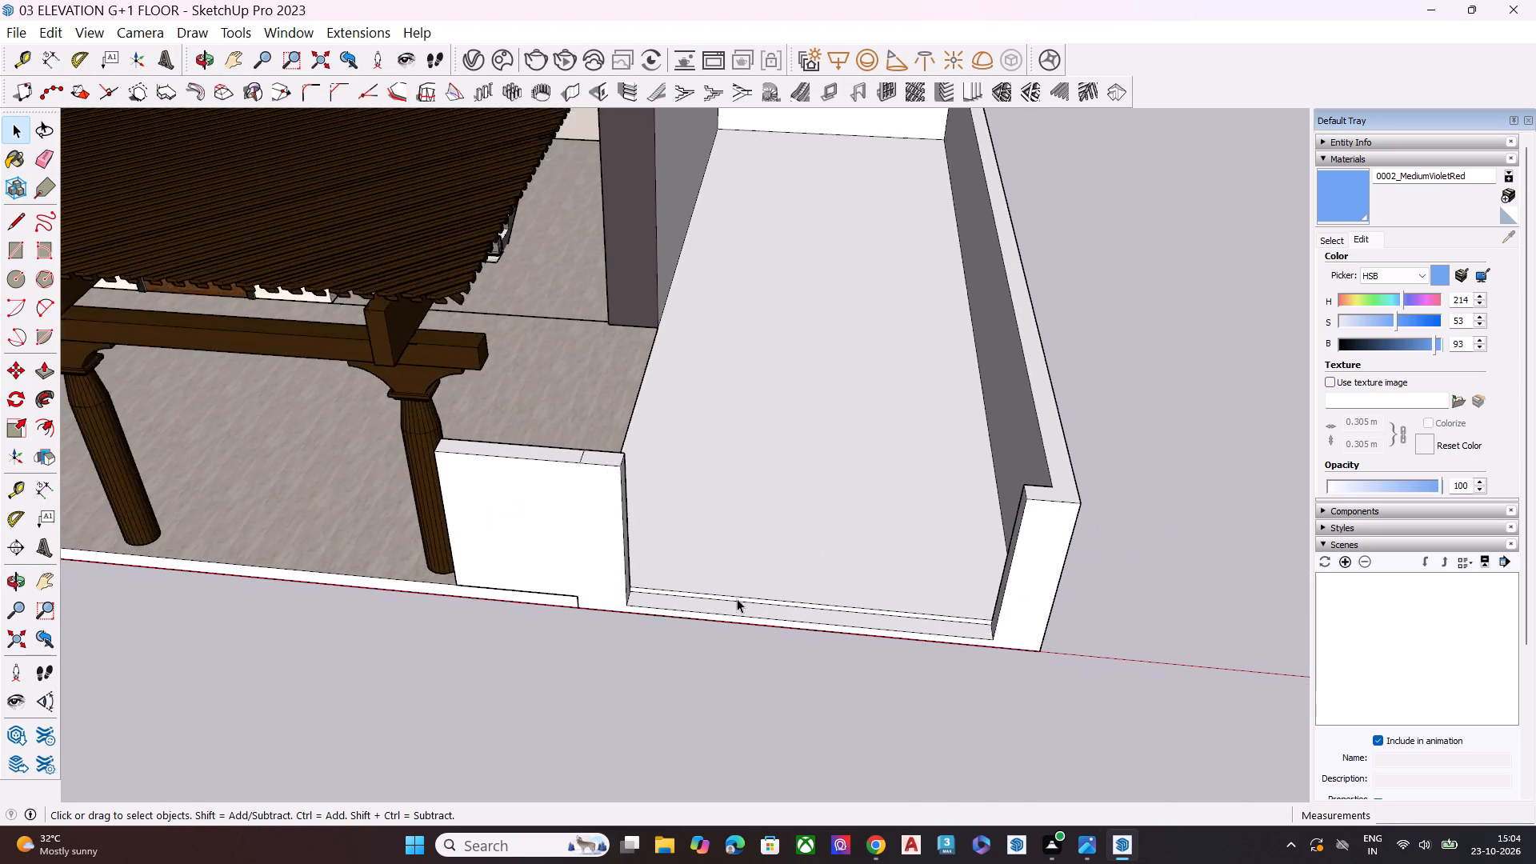
pyautogui.scroll(-2, 737, 598)
pyautogui.press('l')
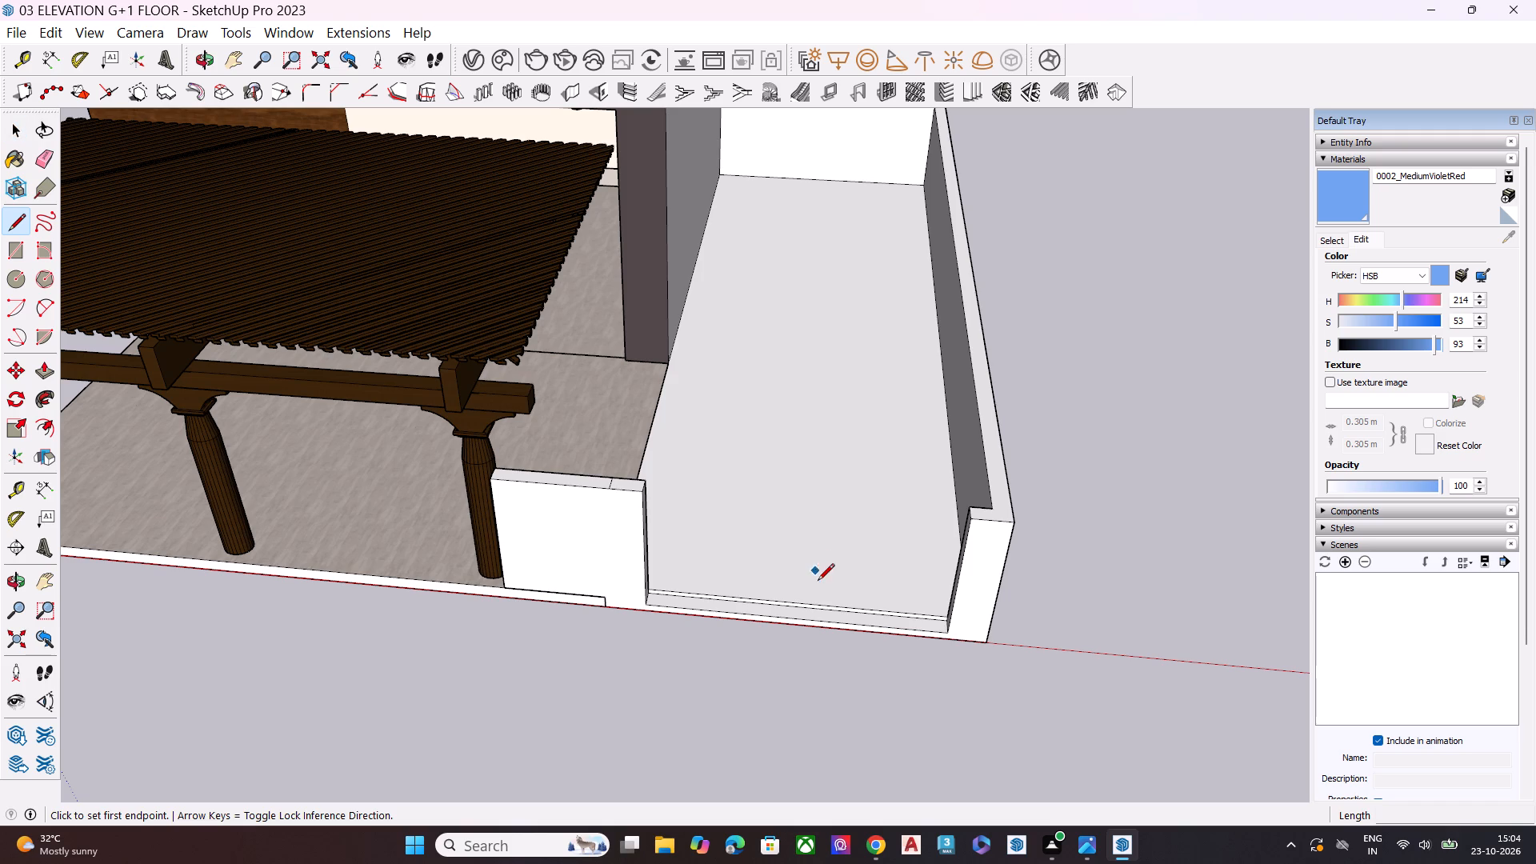
pyautogui.click(671, 366)
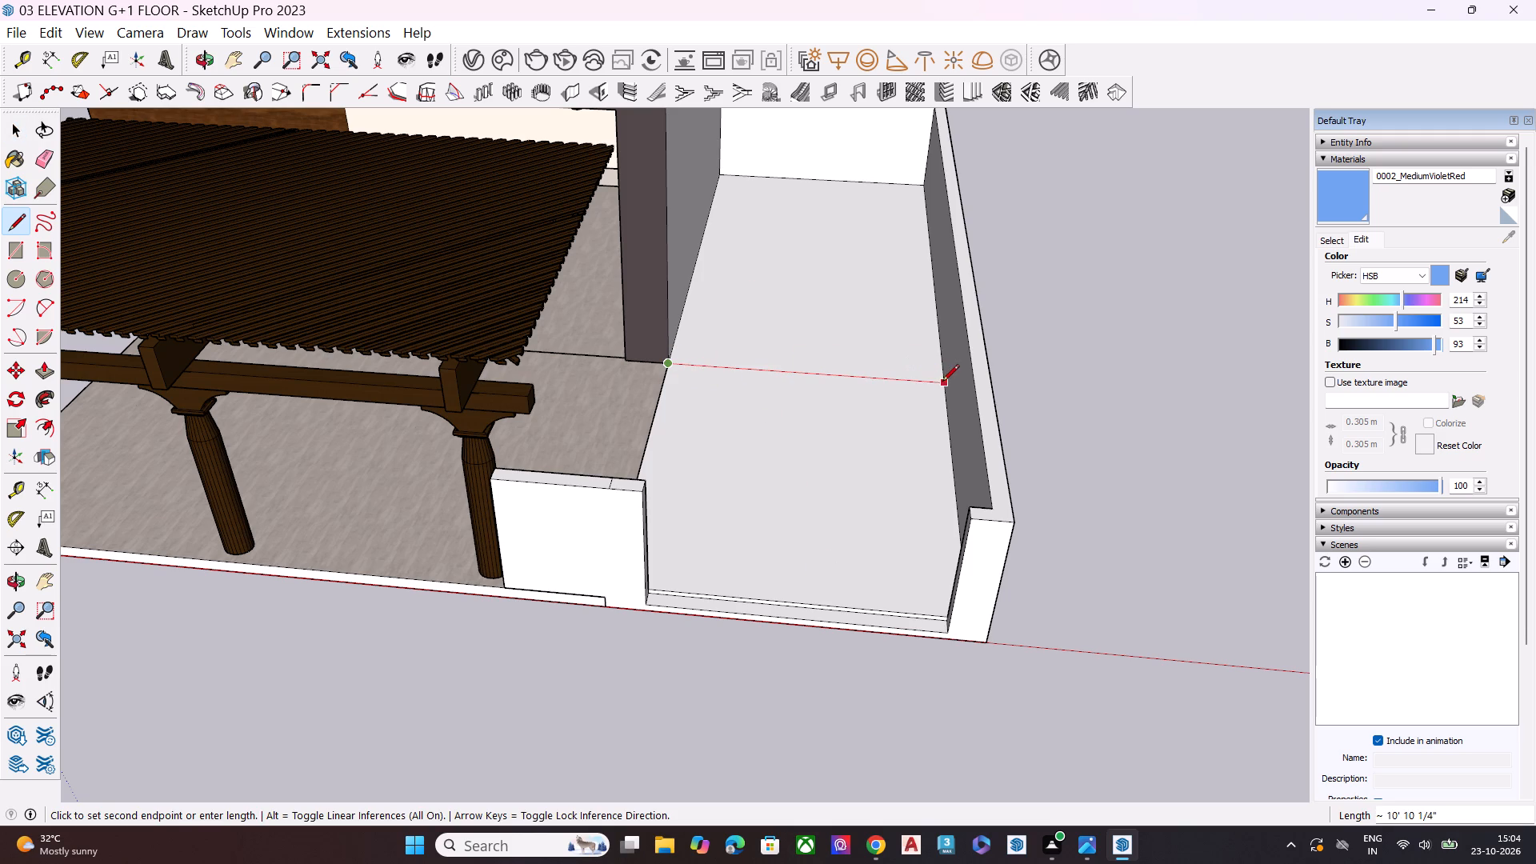
pyautogui.click(943, 382)
pyautogui.press('space')
# Offset the outline of the side slab's rear section inward by about 4' to form a narrow inner rectangle.
pyautogui.scroll(-1, 826, 419)
pyautogui.moveTo(776, 453); pyautogui.dragTo(629, 547, button='middle')
pyautogui.scroll(2, 799, 356)
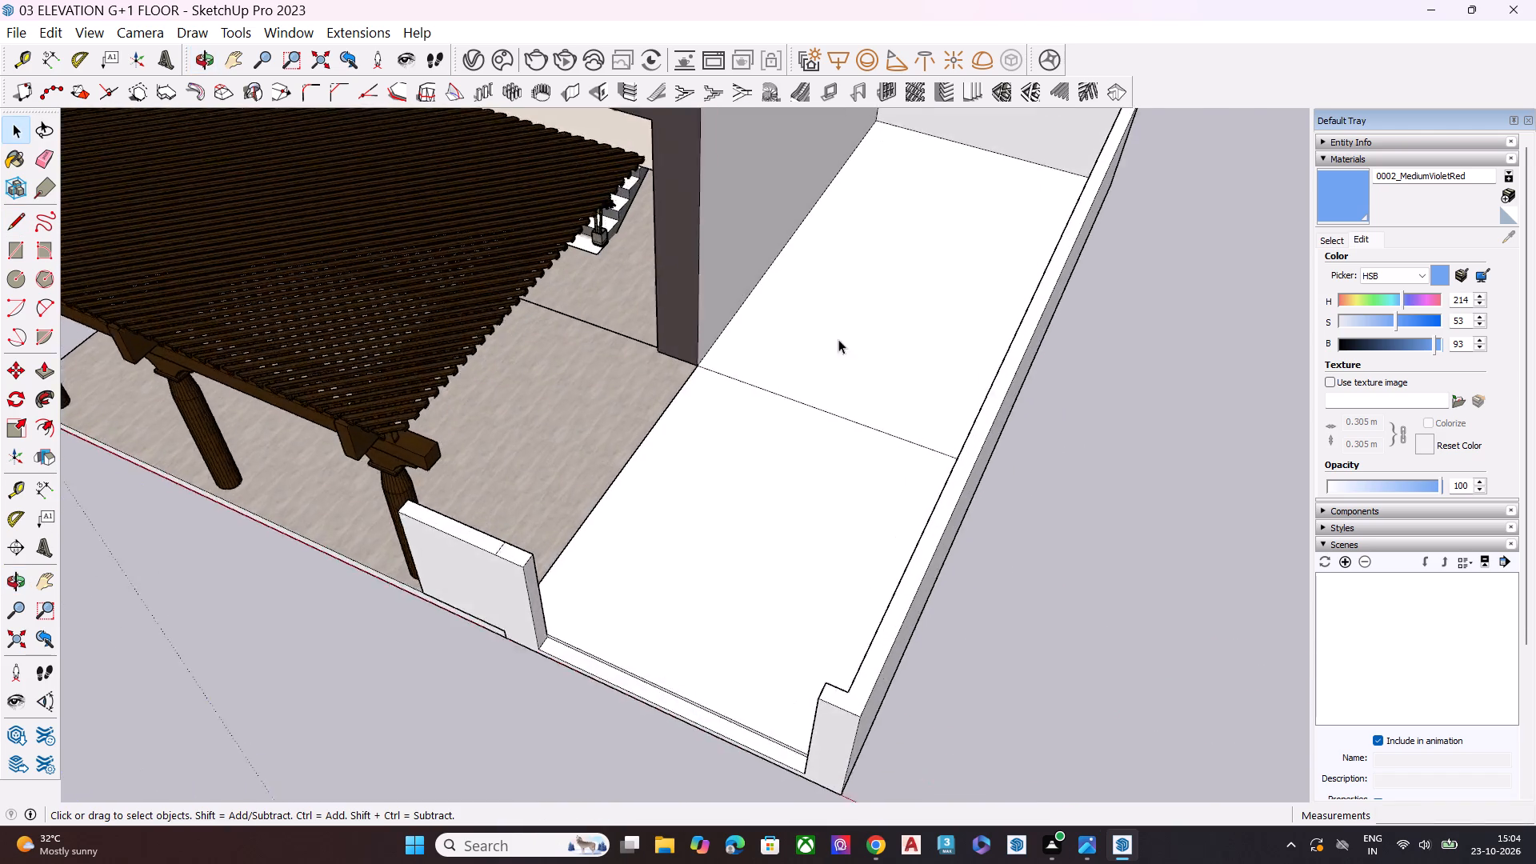
pyautogui.scroll(4, 838, 339)
pyautogui.scroll(-8, 857, 384)
pyautogui.moveTo(858, 435); pyautogui.dragTo(784, 544, button='middle')
pyautogui.scroll(3, 871, 388)
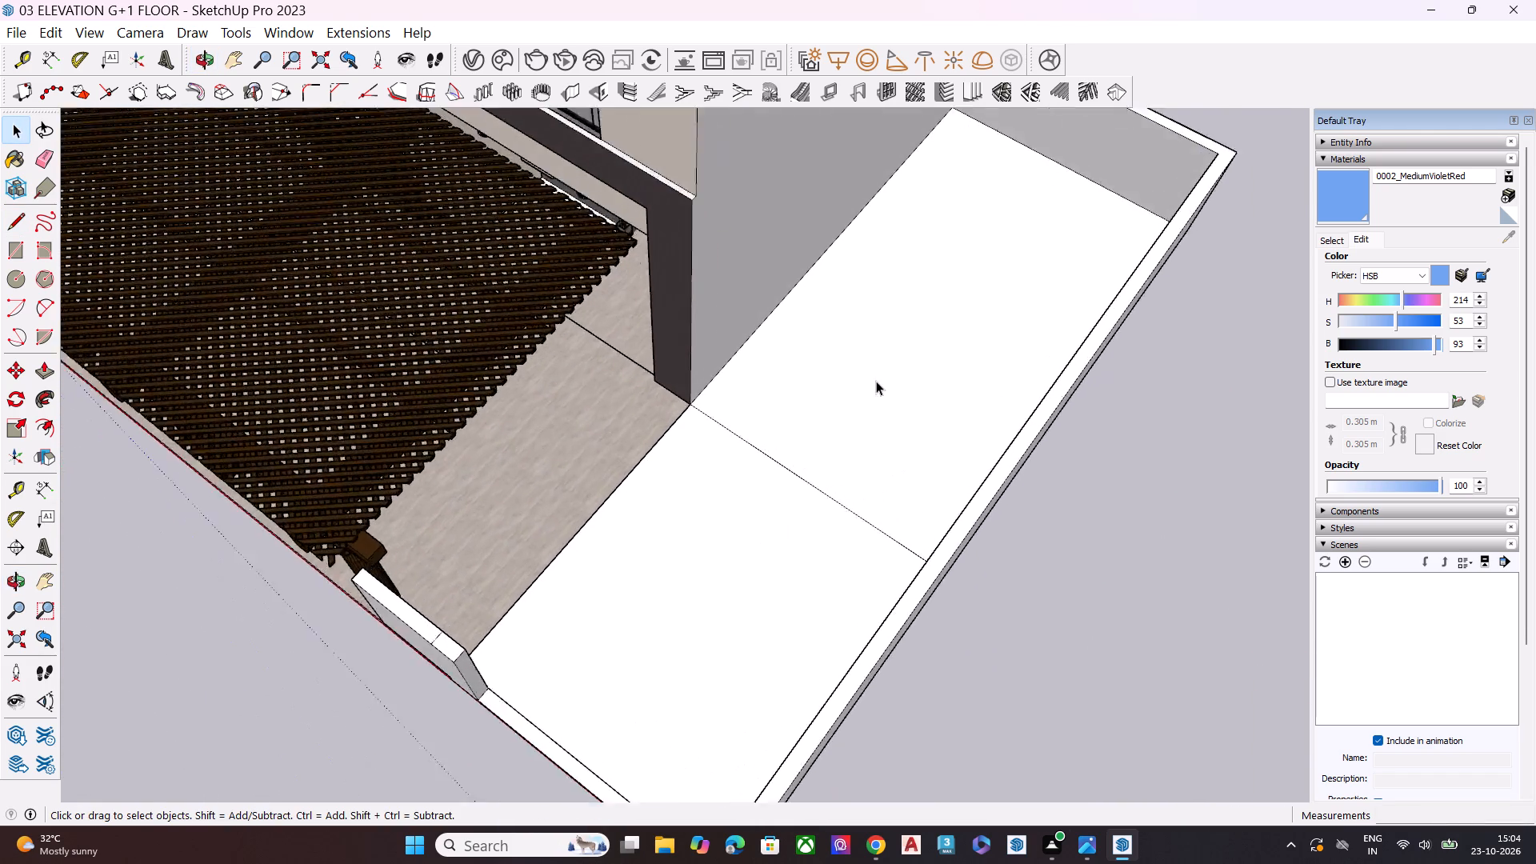
pyautogui.scroll(2, 876, 381)
pyautogui.click(896, 380)
pyautogui.press('f')
pyautogui.click(912, 377)
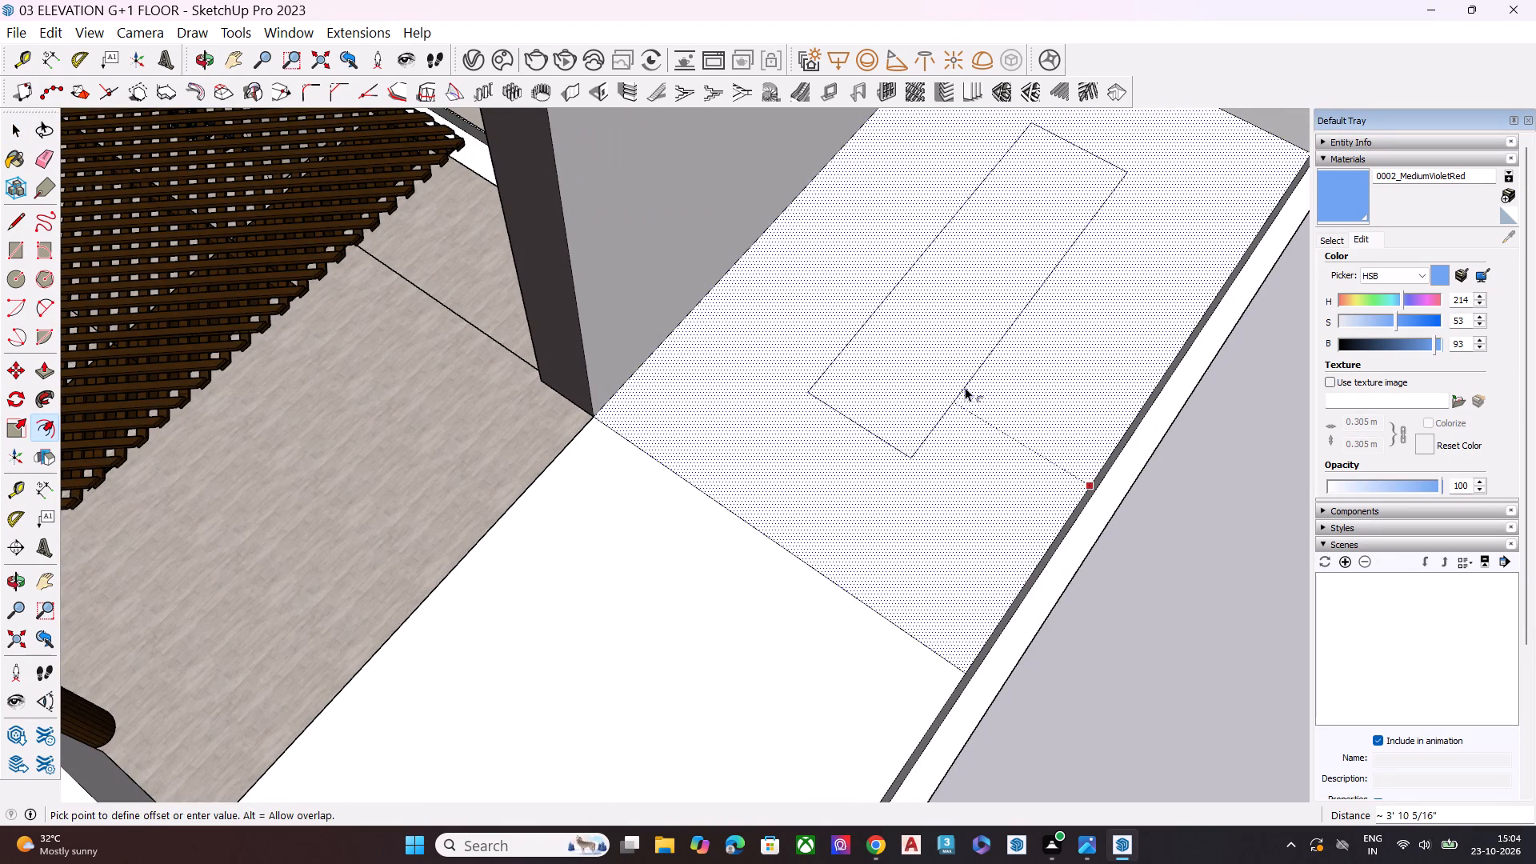
pyautogui.click(954, 380)
pyautogui.press('space')
# Scale the inner rectangle lengthwise toward the gate end by a factor of about 1.2.
pyautogui.doubleClick(930, 361)
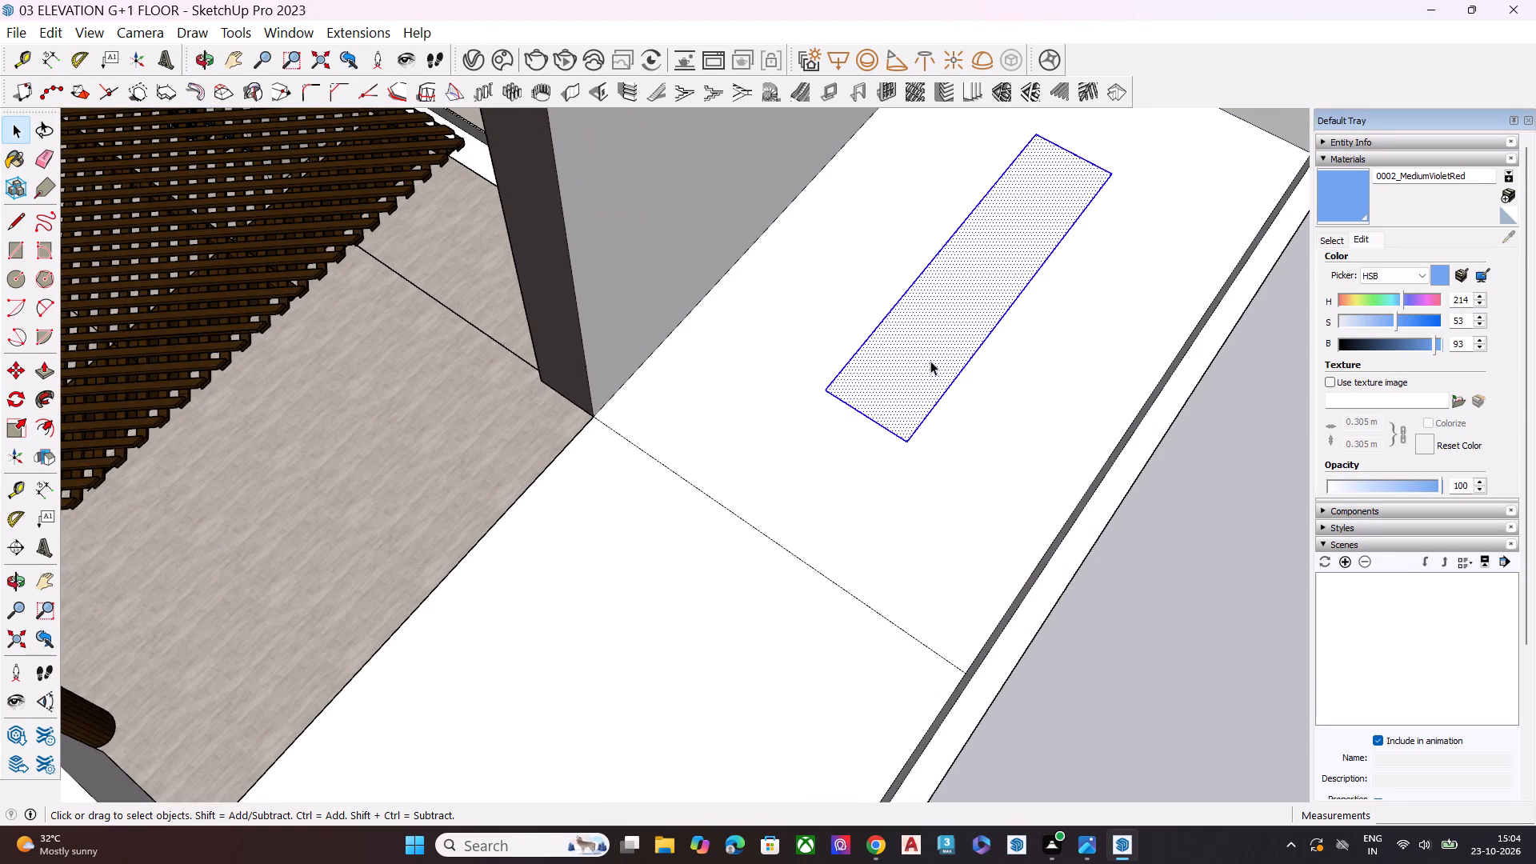
pyautogui.press('s')
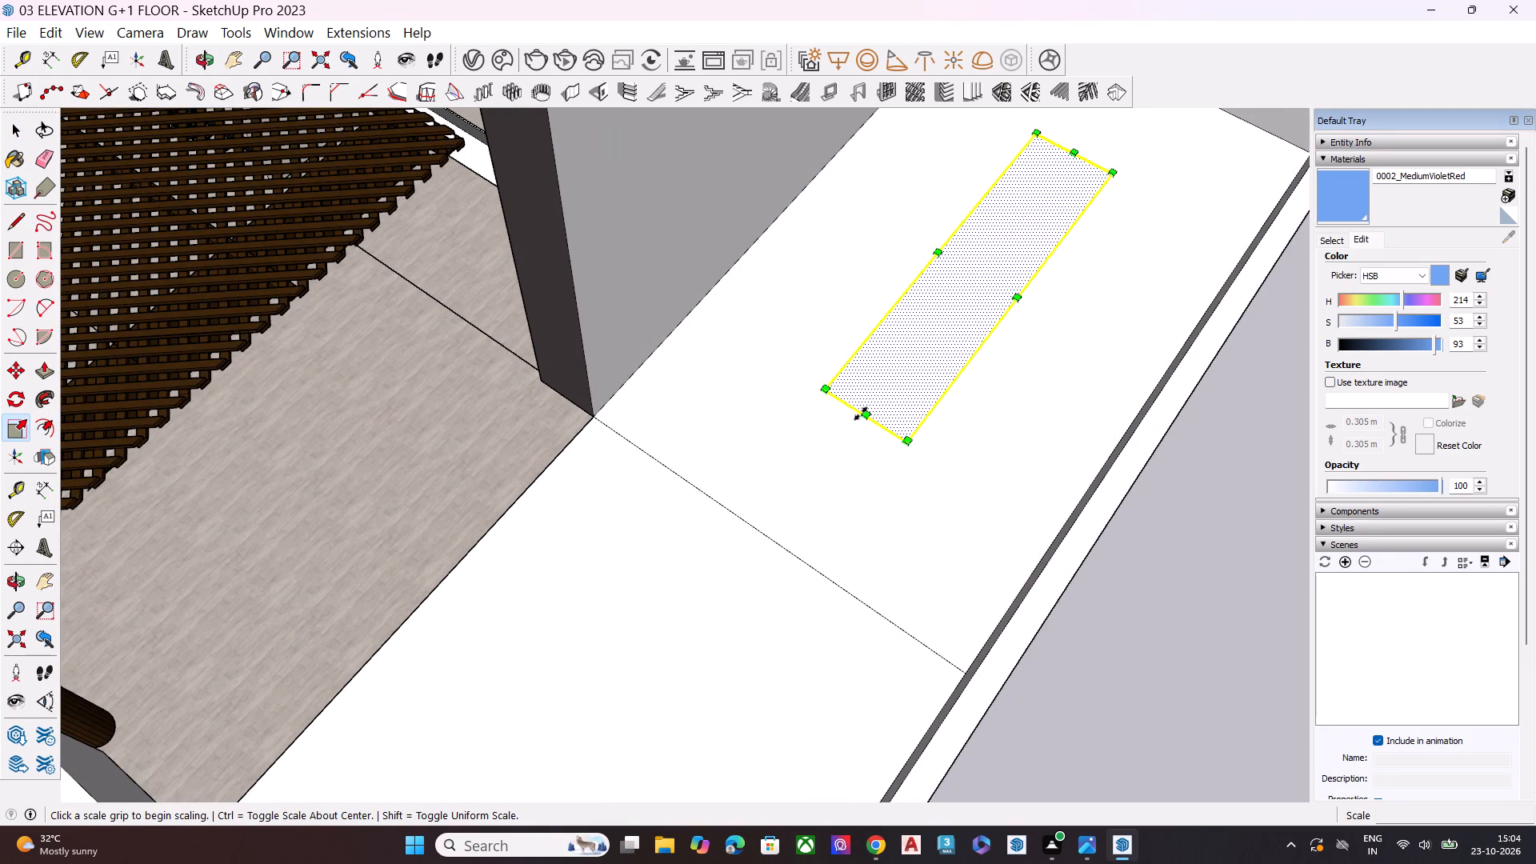
pyautogui.click(861, 414)
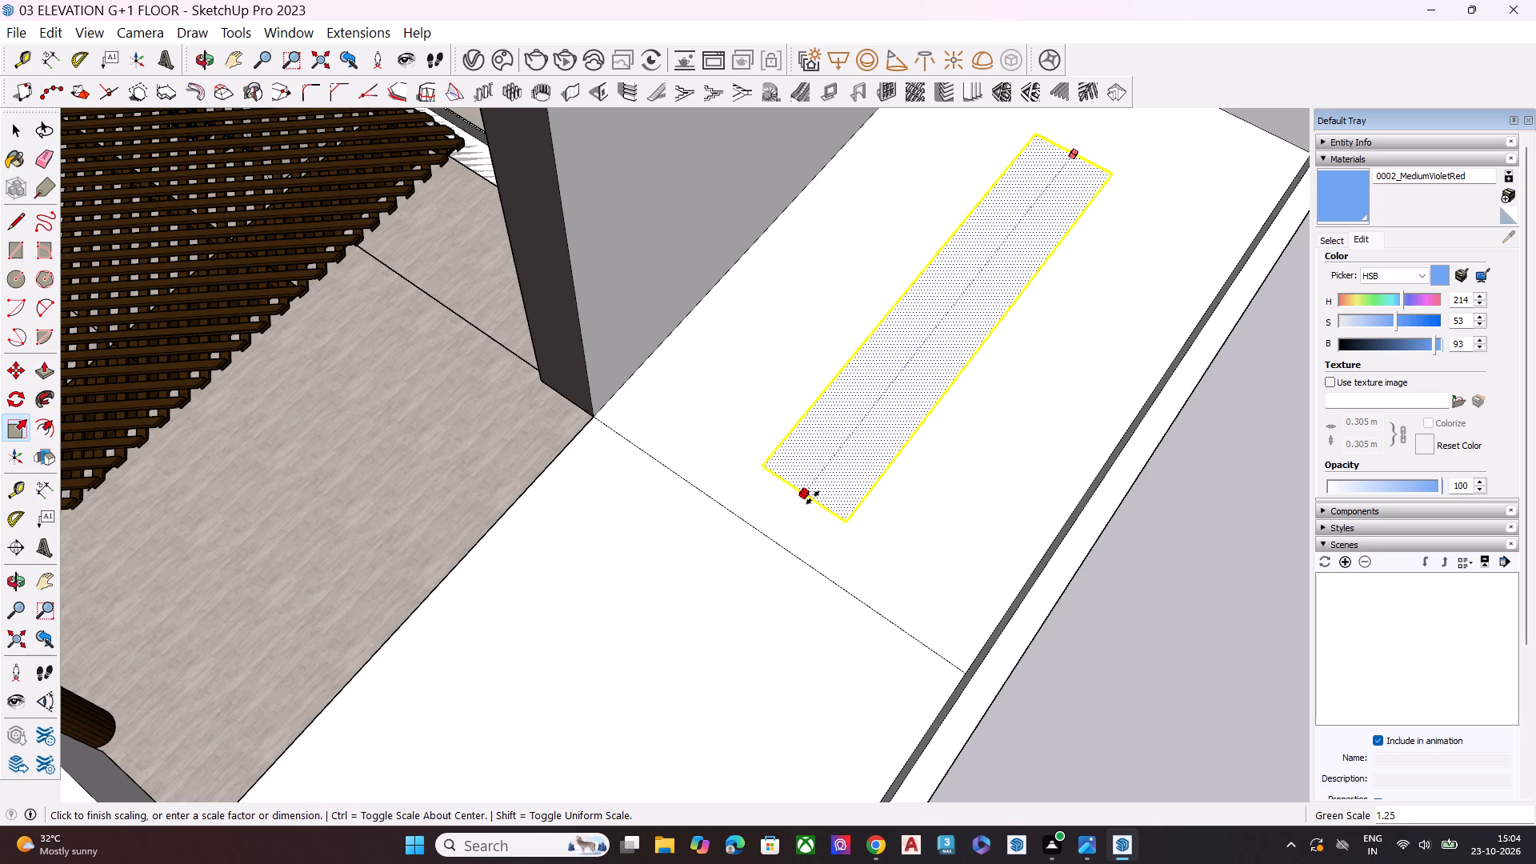
pyautogui.click(819, 493)
pyautogui.press('space')
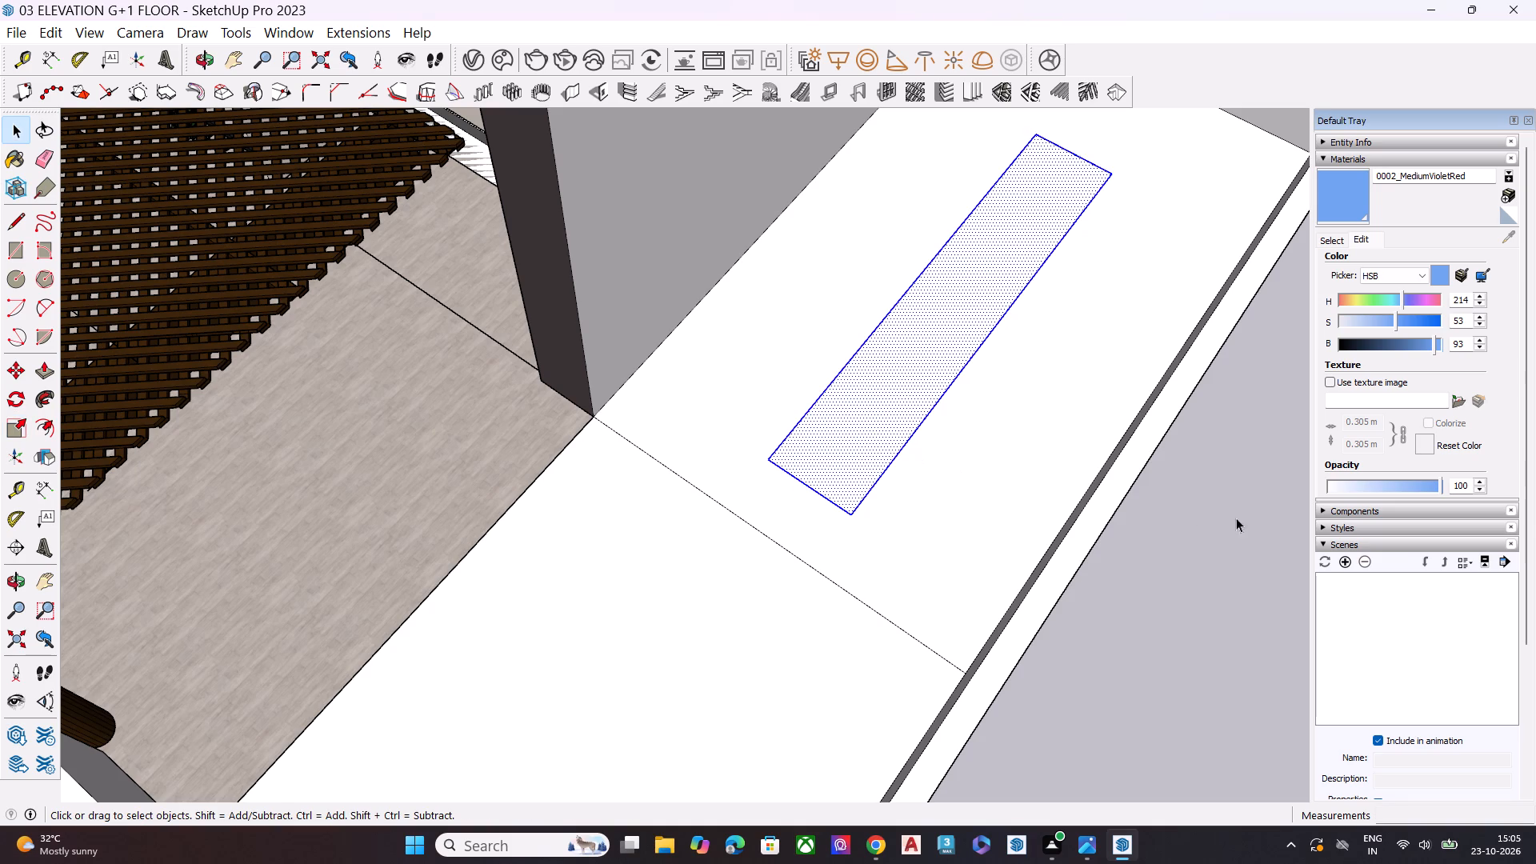
# Scale the inner rectangle's width toward the outer compound wall by a factor of about 1.44.
pyautogui.scroll(-6, 746, 391)
pyautogui.moveTo(945, 421); pyautogui.dragTo(881, 522, button='middle')
pyautogui.scroll(-1, 922, 443)
pyautogui.scroll(2, 916, 438)
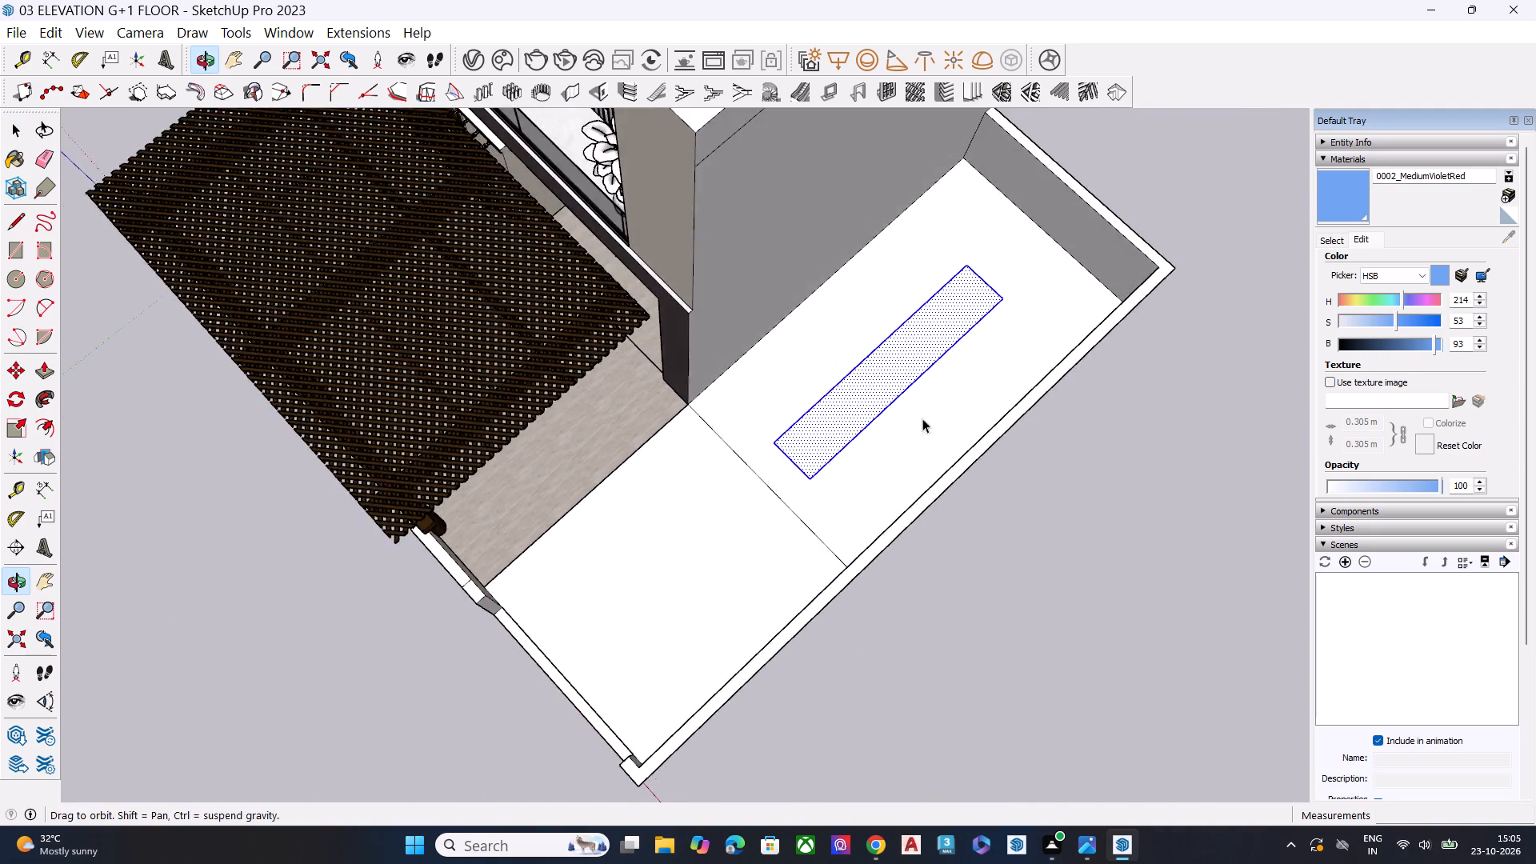
pyautogui.scroll(5, 922, 418)
pyautogui.scroll(-5, 880, 382)
pyautogui.press('s')
pyautogui.click(887, 386)
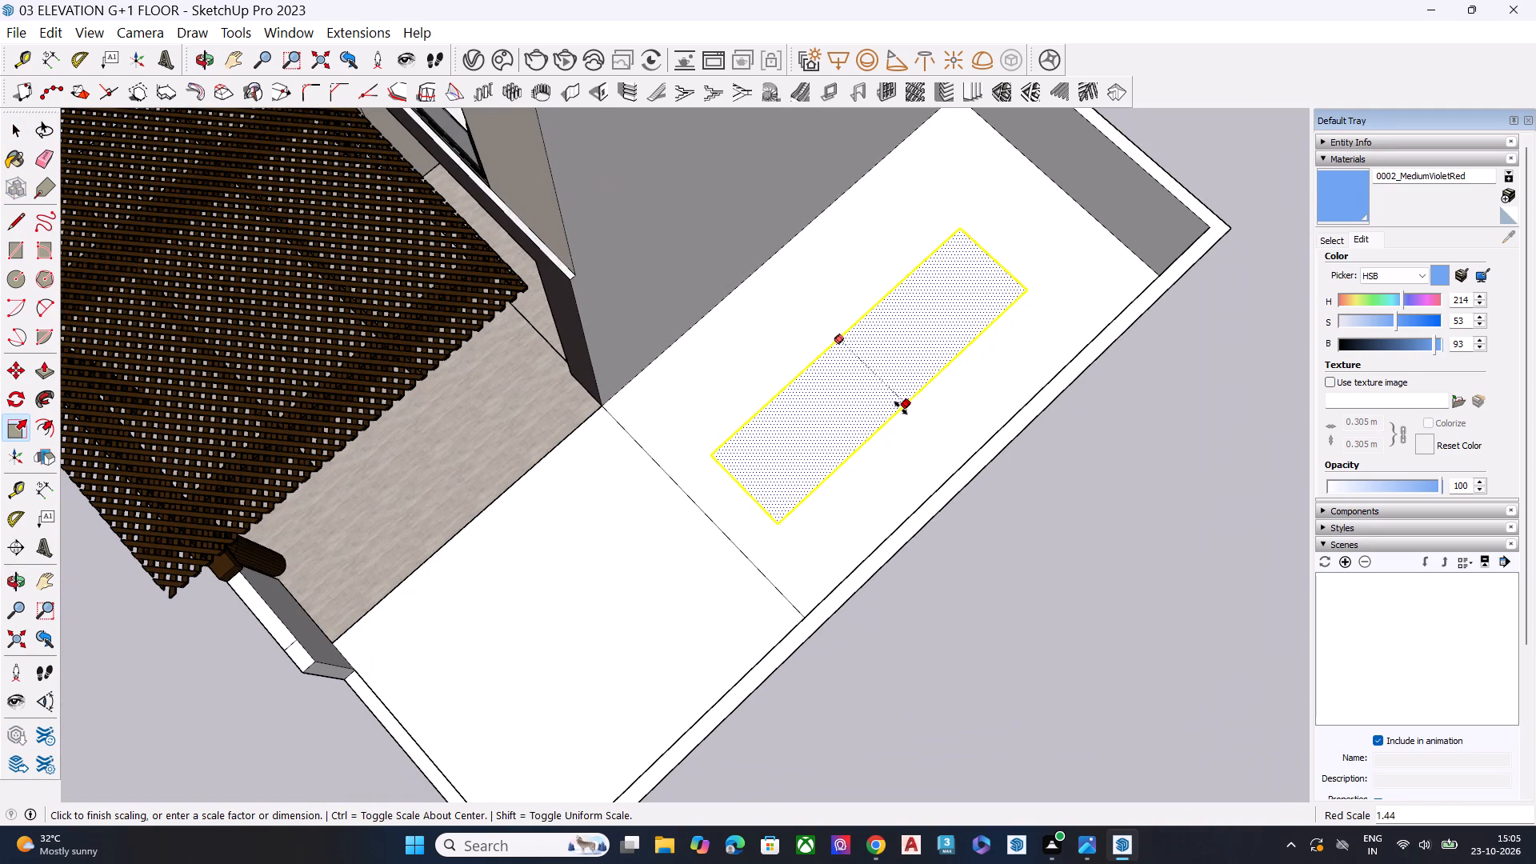
pyautogui.click(901, 408)
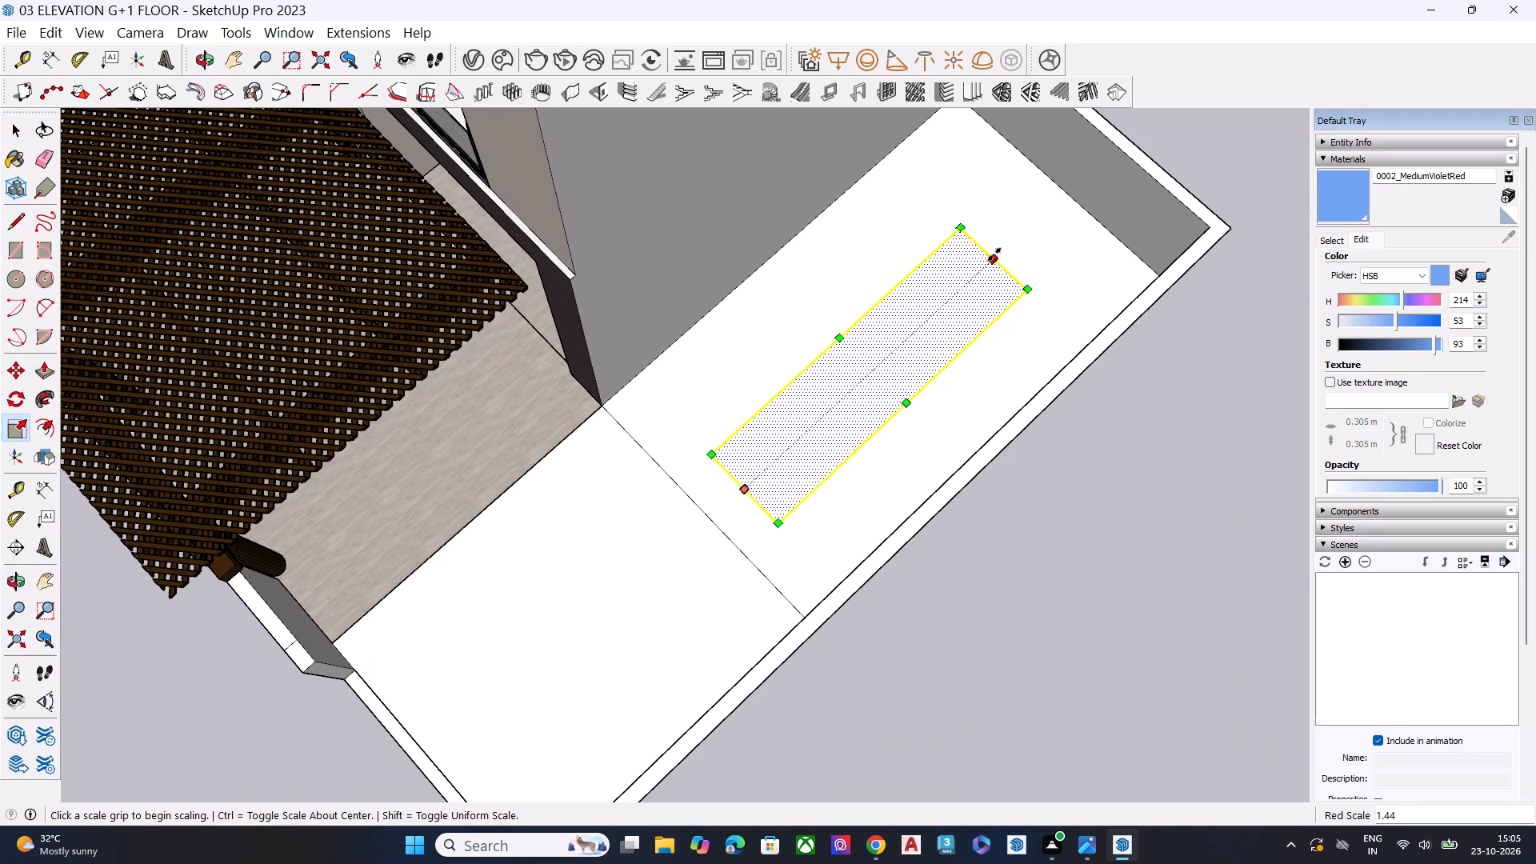
# Scale the inner rectangle lengthwise toward the rear wall by a factor of about 1.2, and deselect it.
pyautogui.click(994, 254)
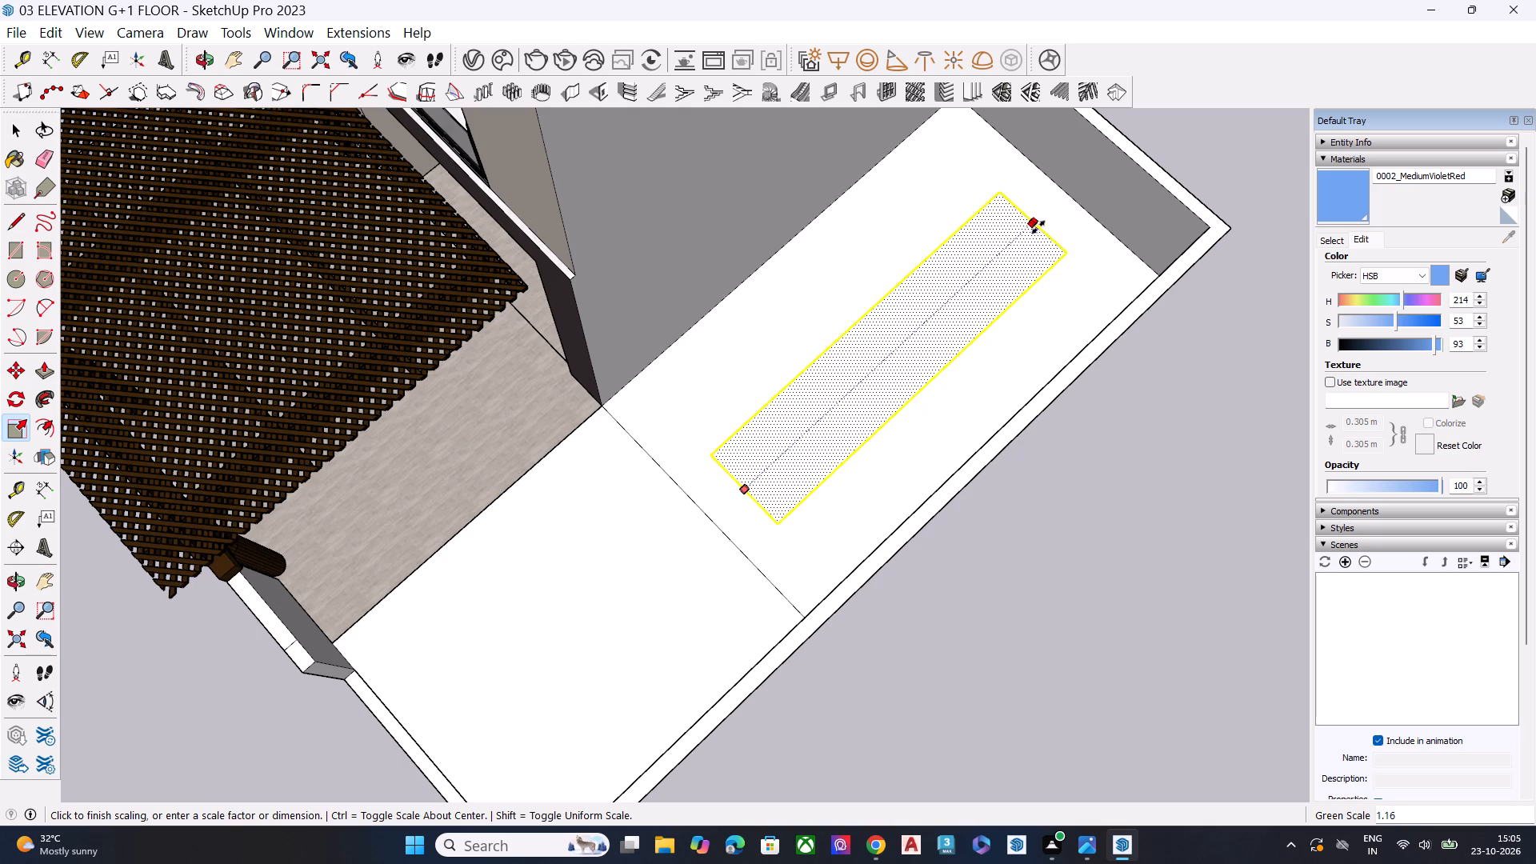
pyautogui.click(1047, 218)
pyautogui.press('space')
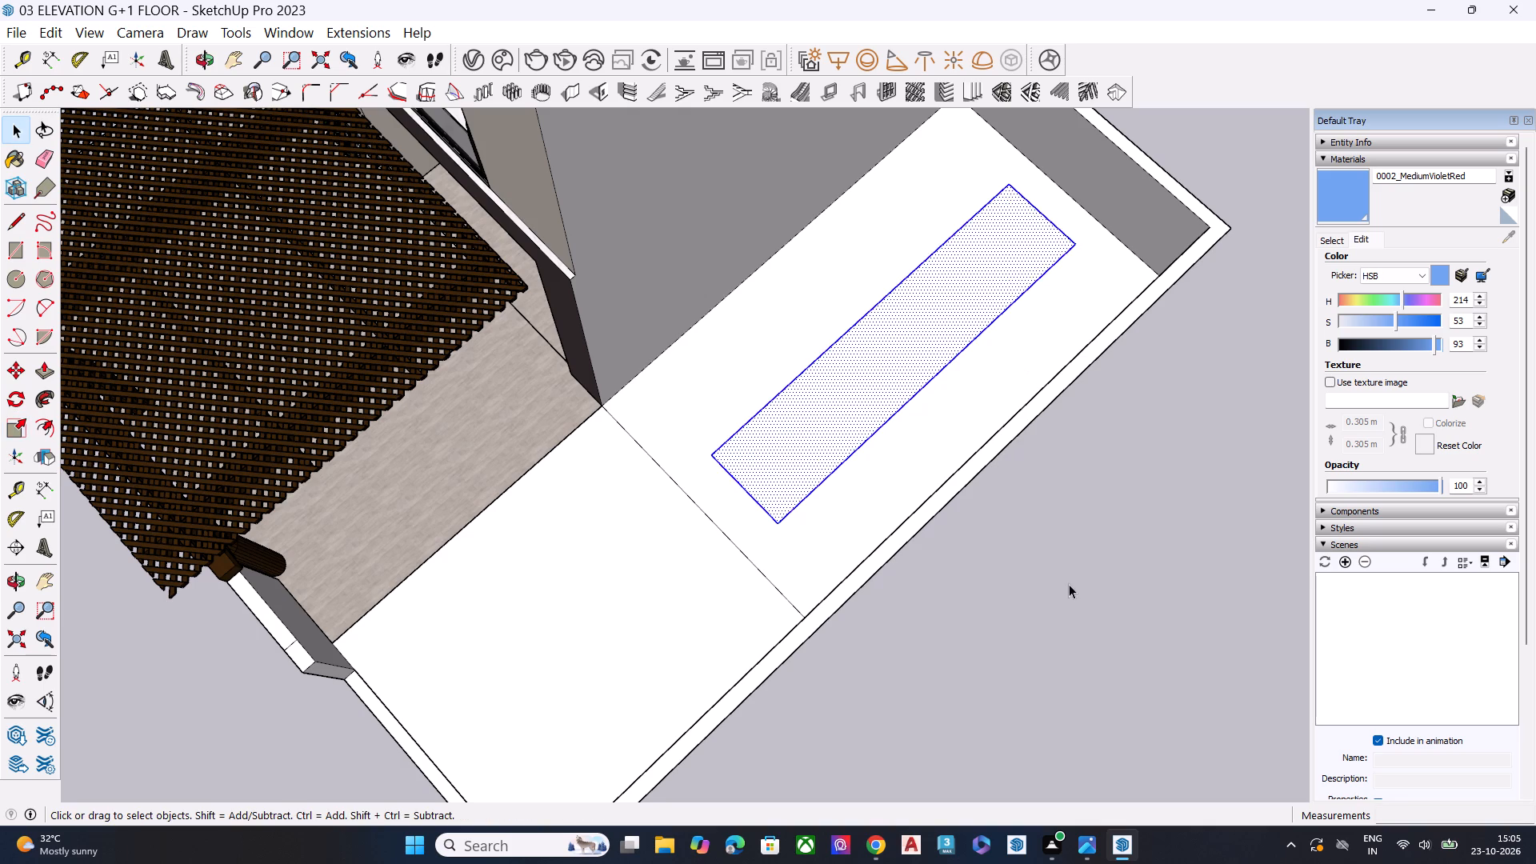
pyautogui.click(1070, 589)
# Draw two cross lines about 3' 6 7/16" long over the inner rectangle's width near its gate end.
pyautogui.moveTo(913, 532); pyautogui.dragTo(656, 532, button='middle')
pyautogui.scroll(1, 874, 550)
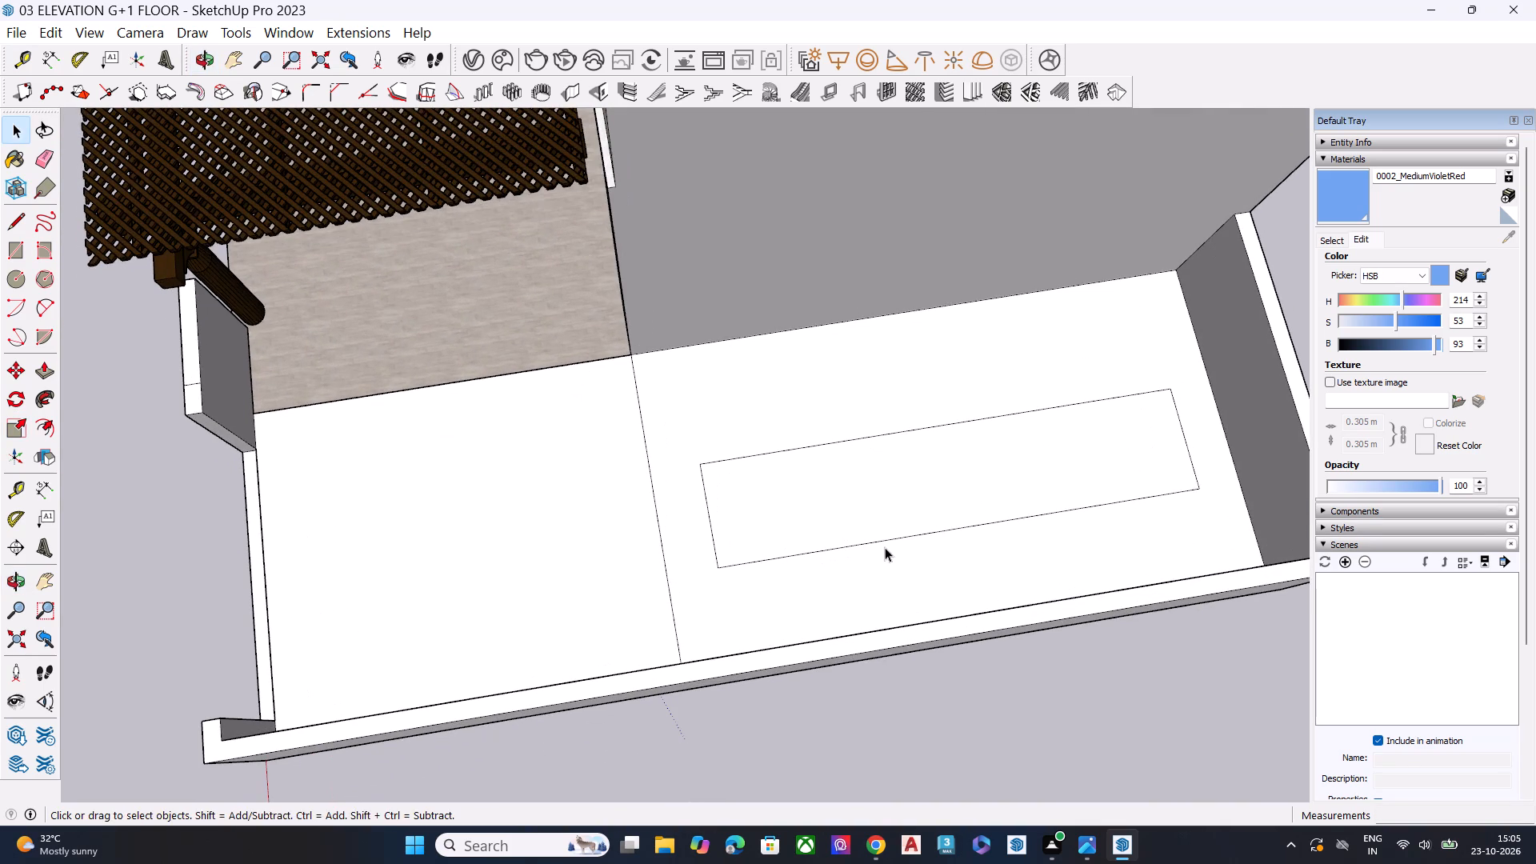
pyautogui.press('l')
pyautogui.scroll(4, 762, 469)
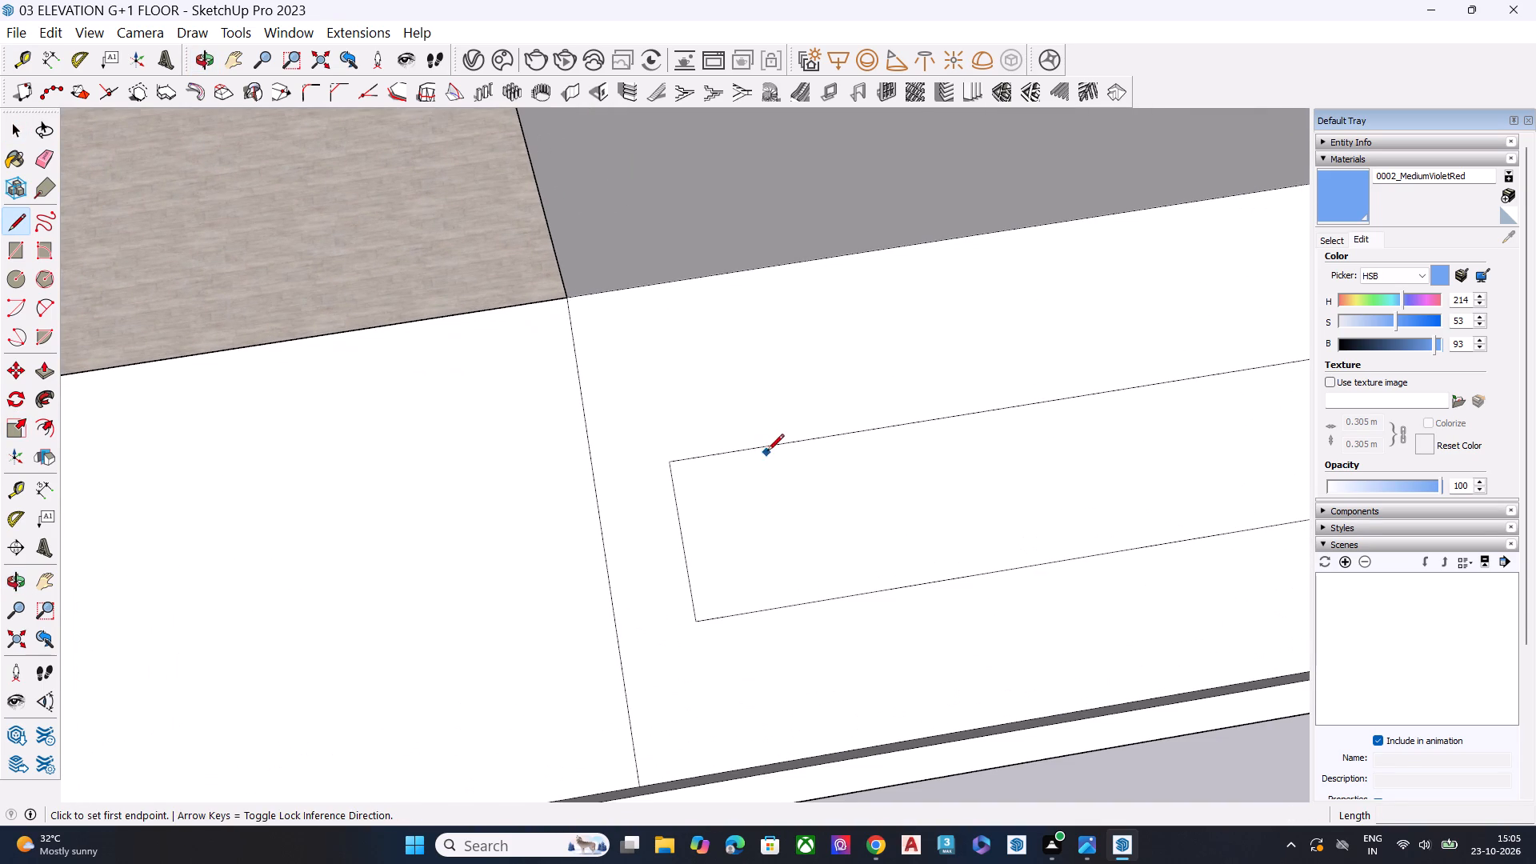
pyautogui.click(764, 452)
pyautogui.click(790, 605)
pyautogui.click(872, 430)
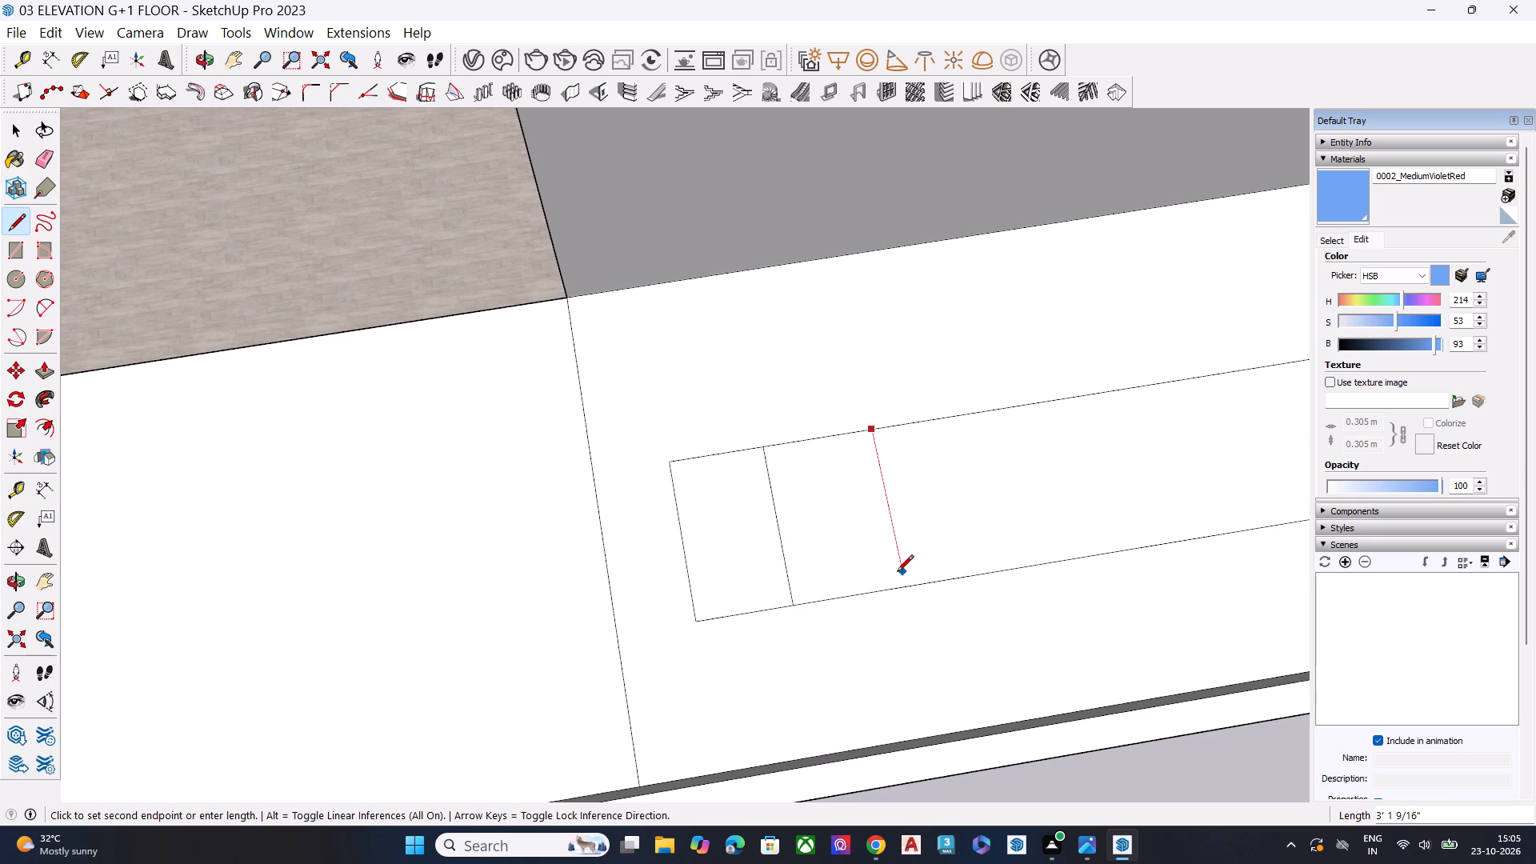
pyautogui.click(906, 582)
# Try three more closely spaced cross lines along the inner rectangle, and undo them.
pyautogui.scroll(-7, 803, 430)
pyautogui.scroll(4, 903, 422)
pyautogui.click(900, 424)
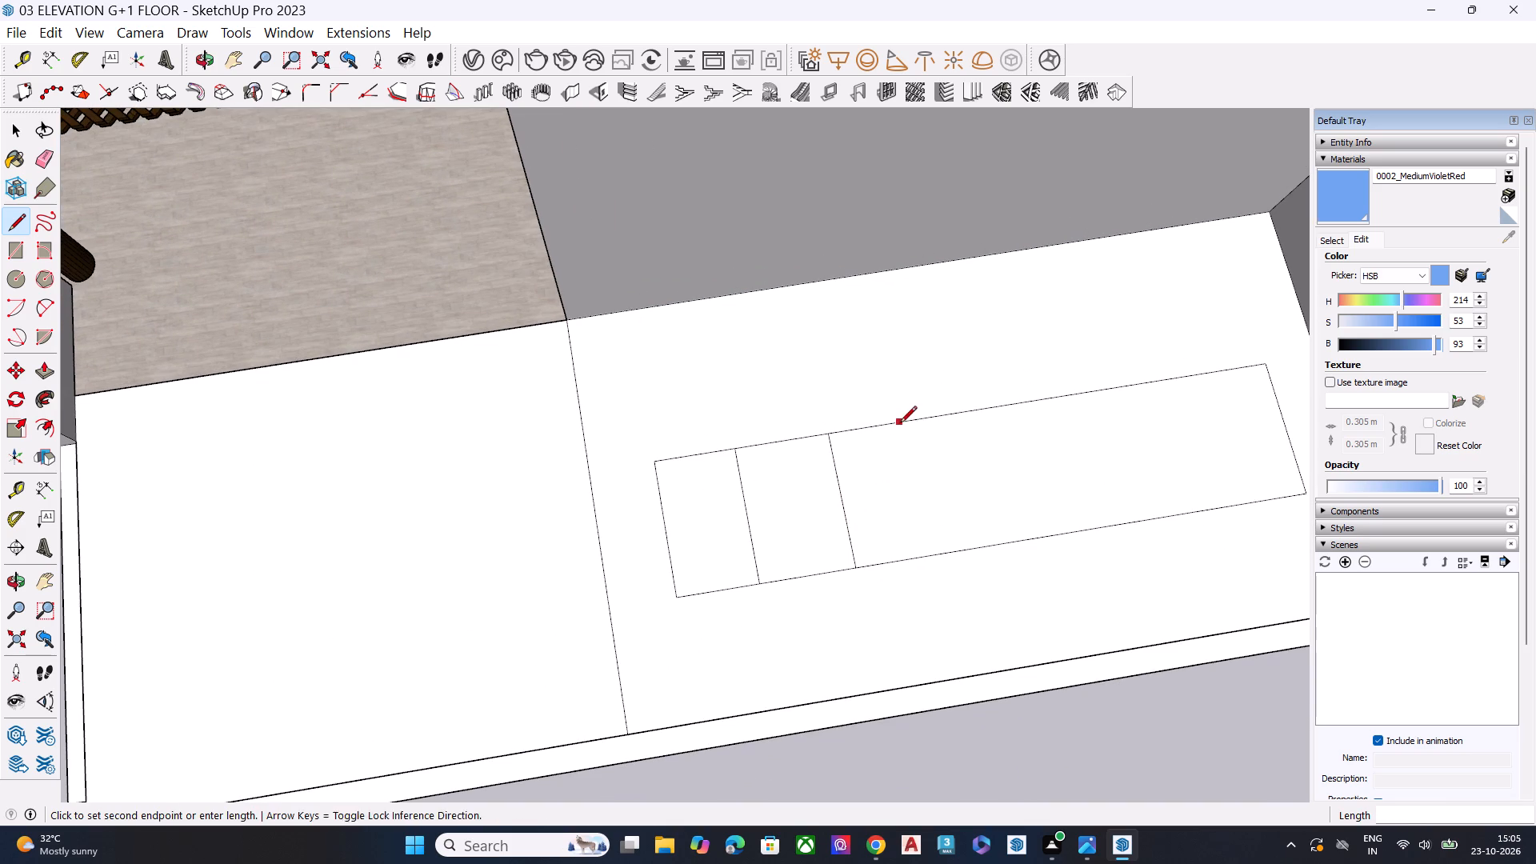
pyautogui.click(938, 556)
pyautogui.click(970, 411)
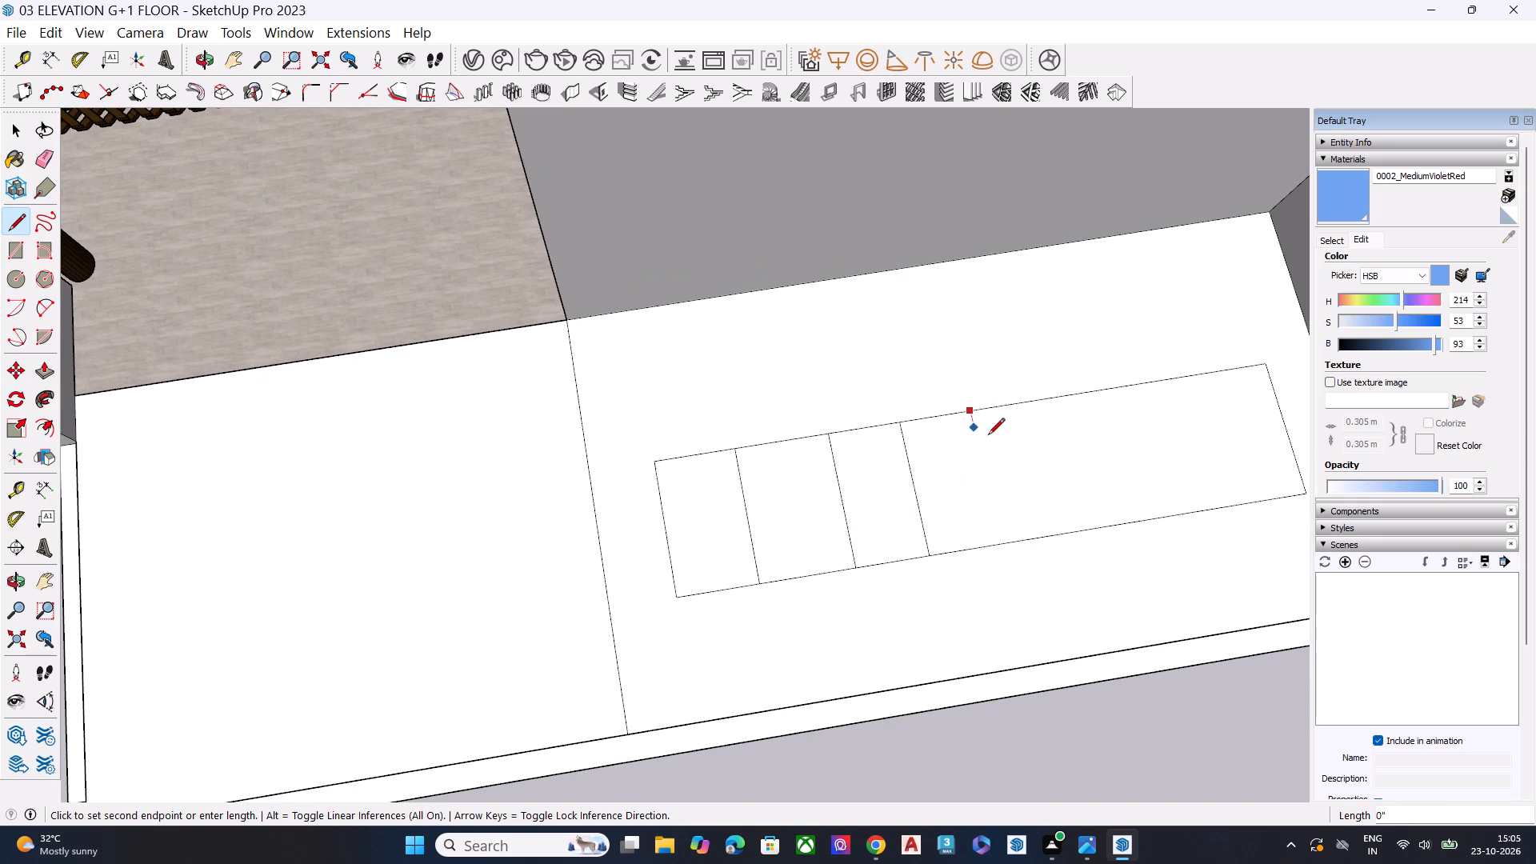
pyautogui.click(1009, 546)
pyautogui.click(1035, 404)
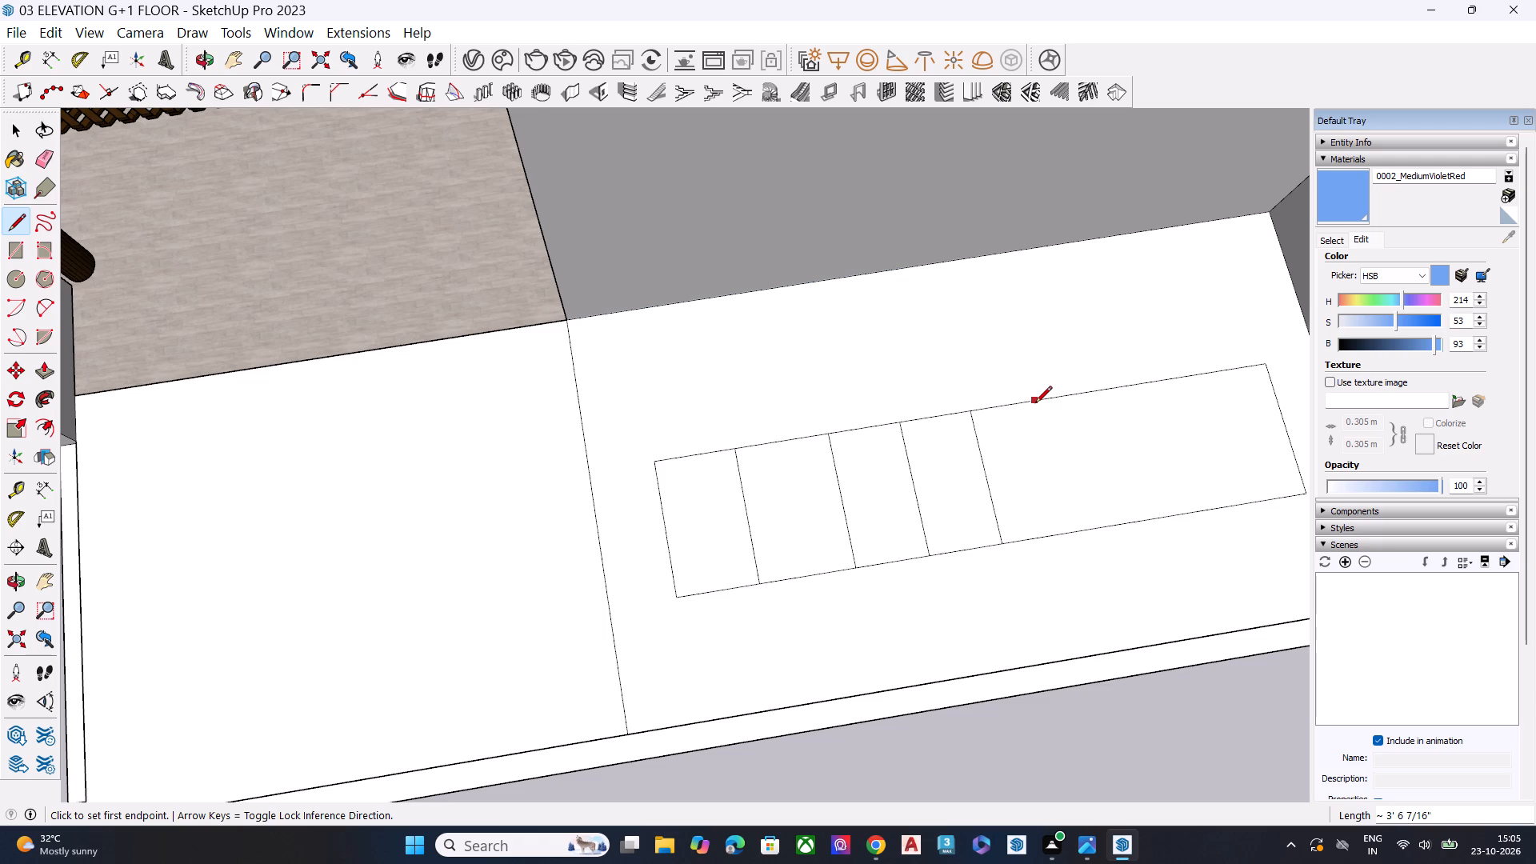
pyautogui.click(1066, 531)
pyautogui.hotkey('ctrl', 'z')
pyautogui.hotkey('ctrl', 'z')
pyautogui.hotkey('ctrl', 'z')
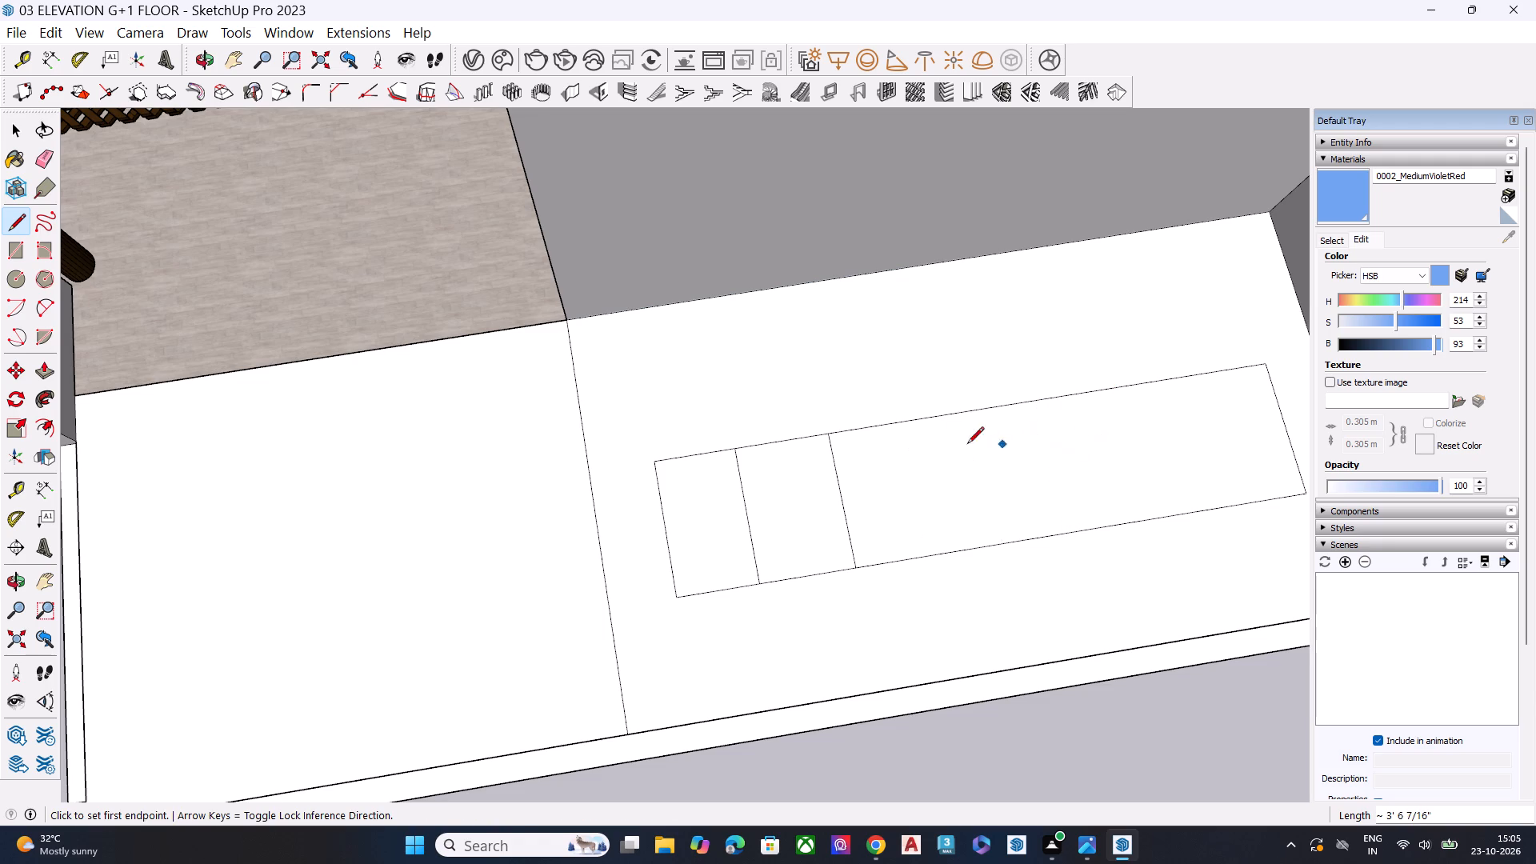
# Draw five more cross lines about 3' 6 7/16" long over the inner rectangle's width, continuing toward the rear wall.
pyautogui.click(918, 421)
pyautogui.click(947, 553)
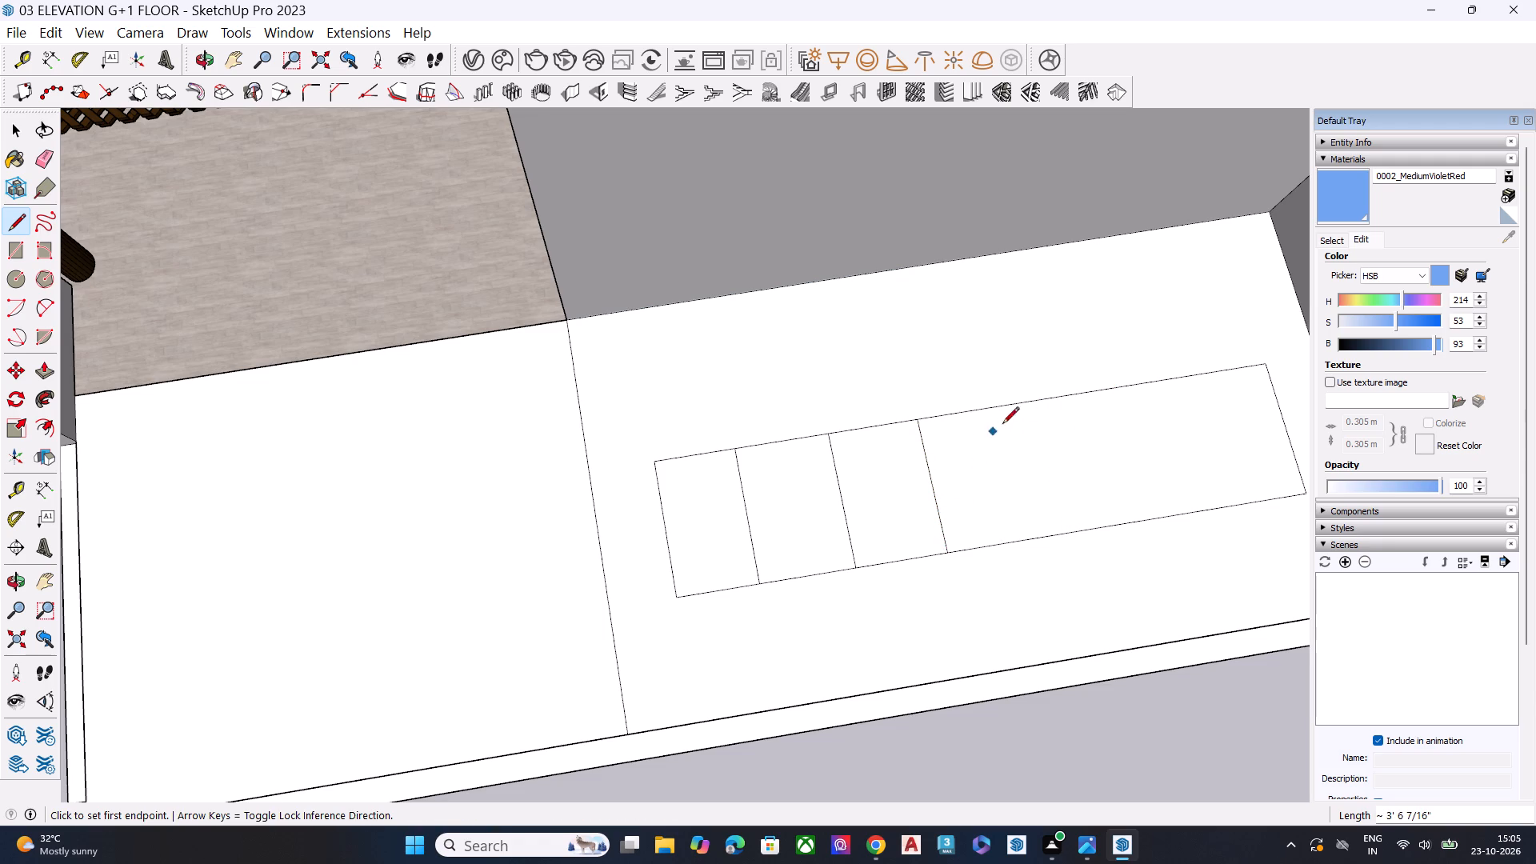
pyautogui.click(999, 406)
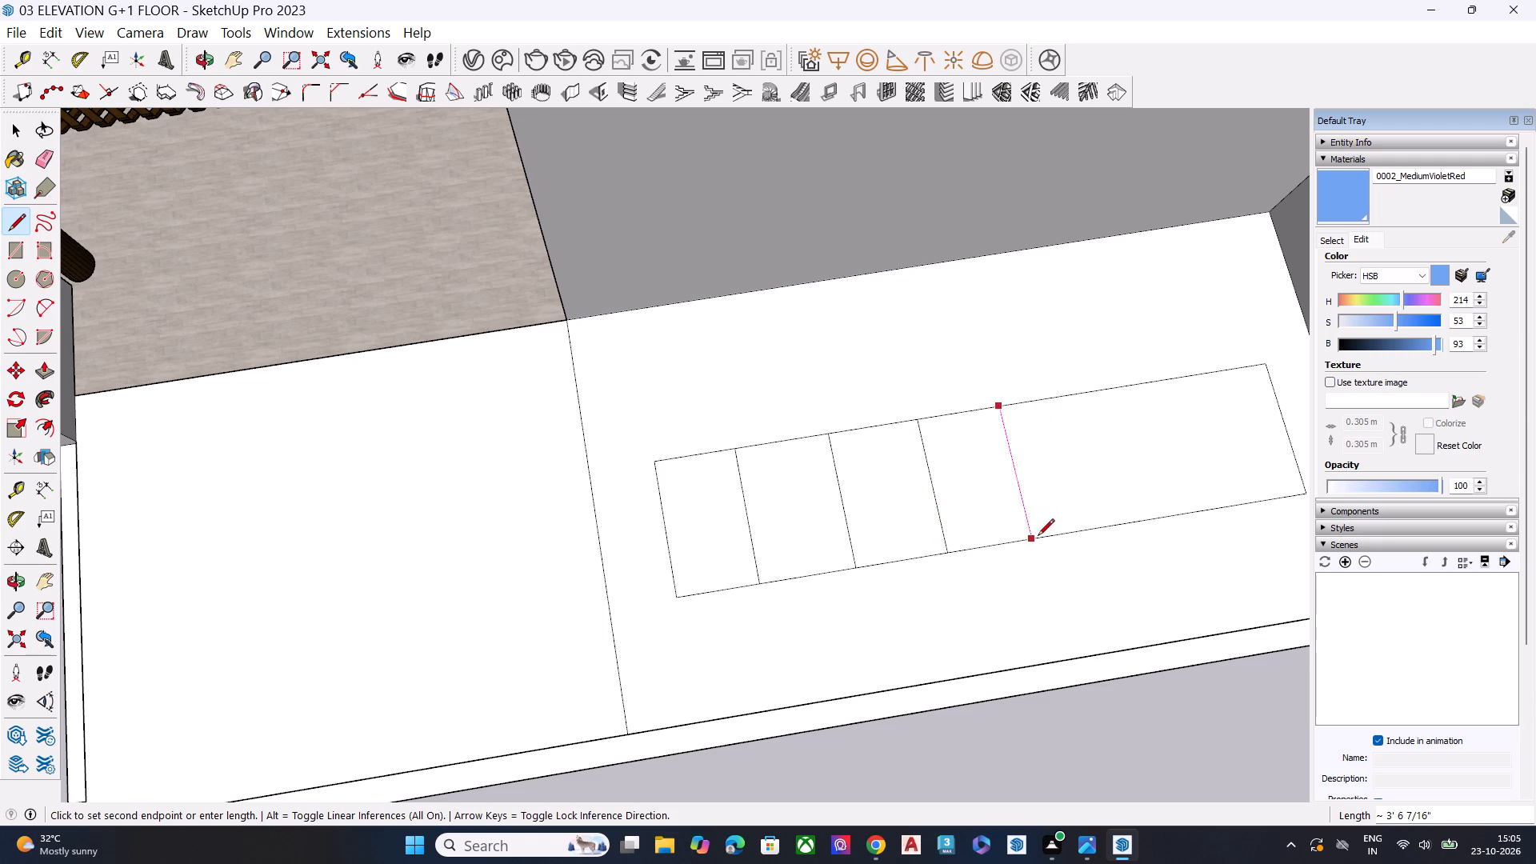
pyautogui.press('Escape')
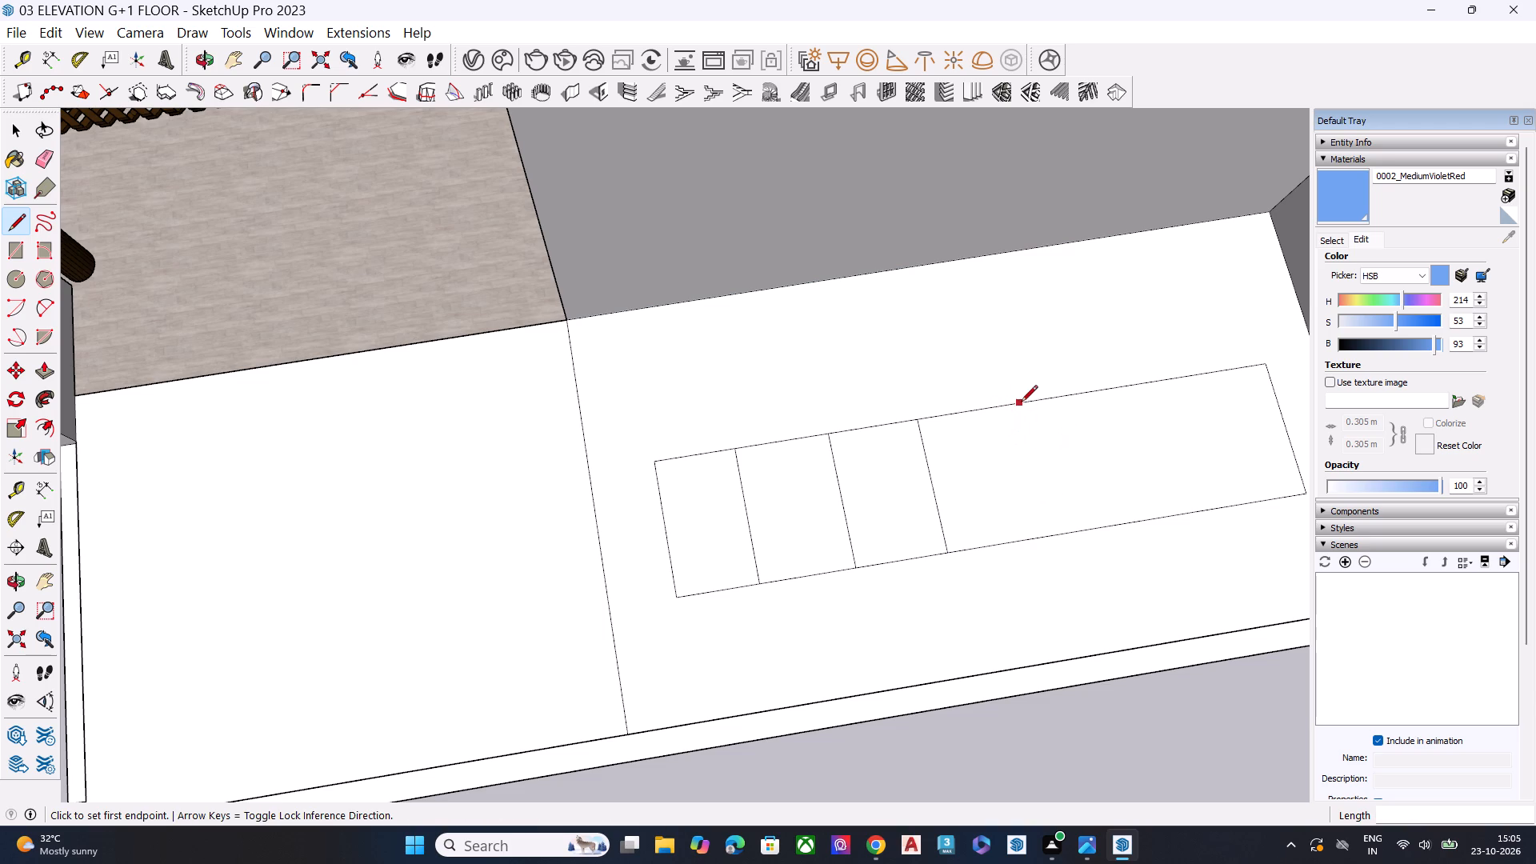
pyautogui.click(1009, 407)
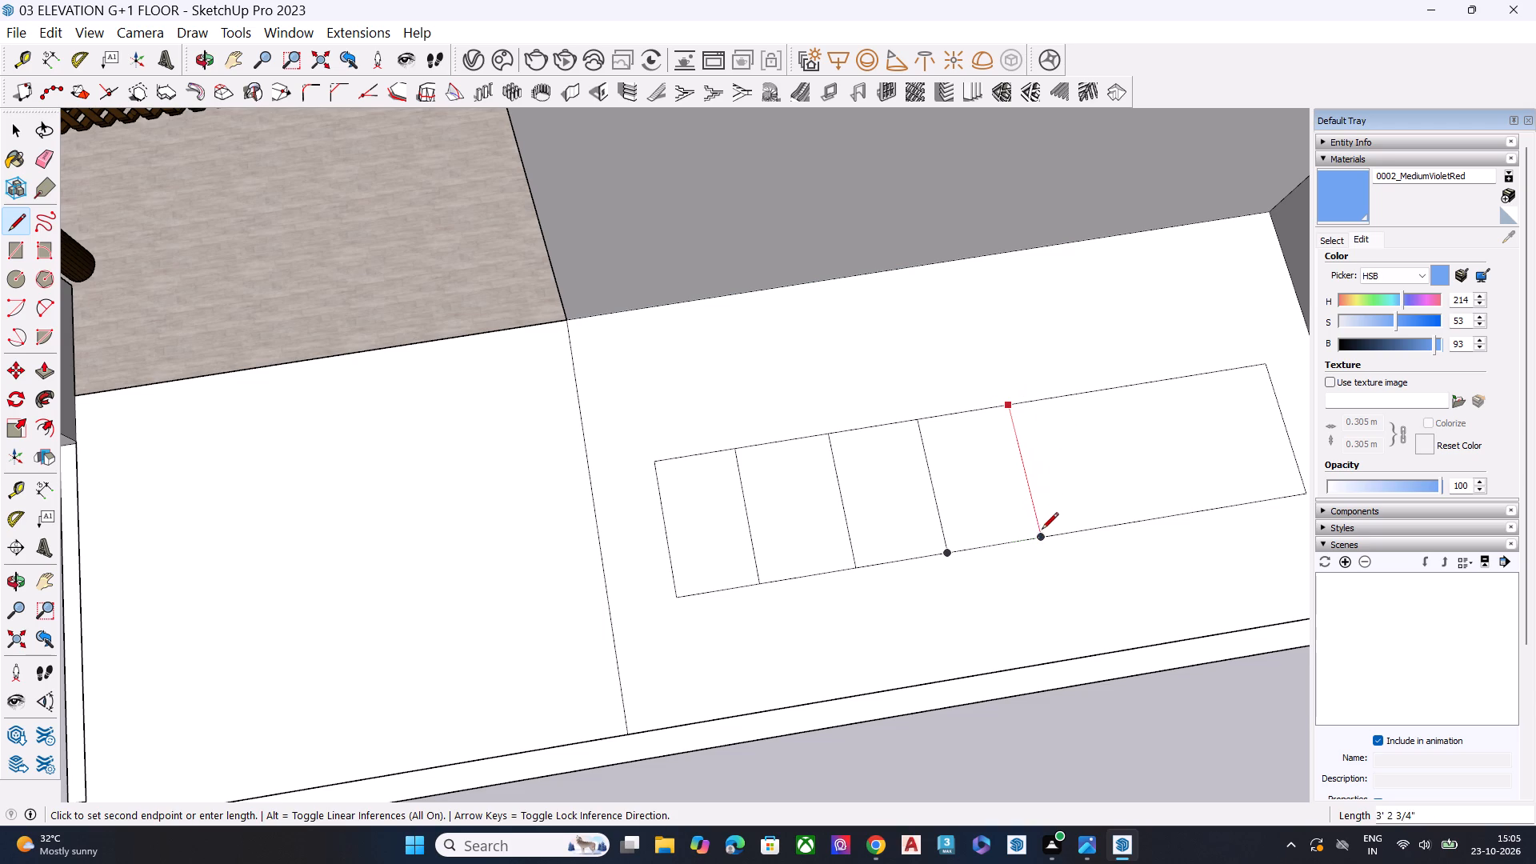
pyautogui.click(1043, 536)
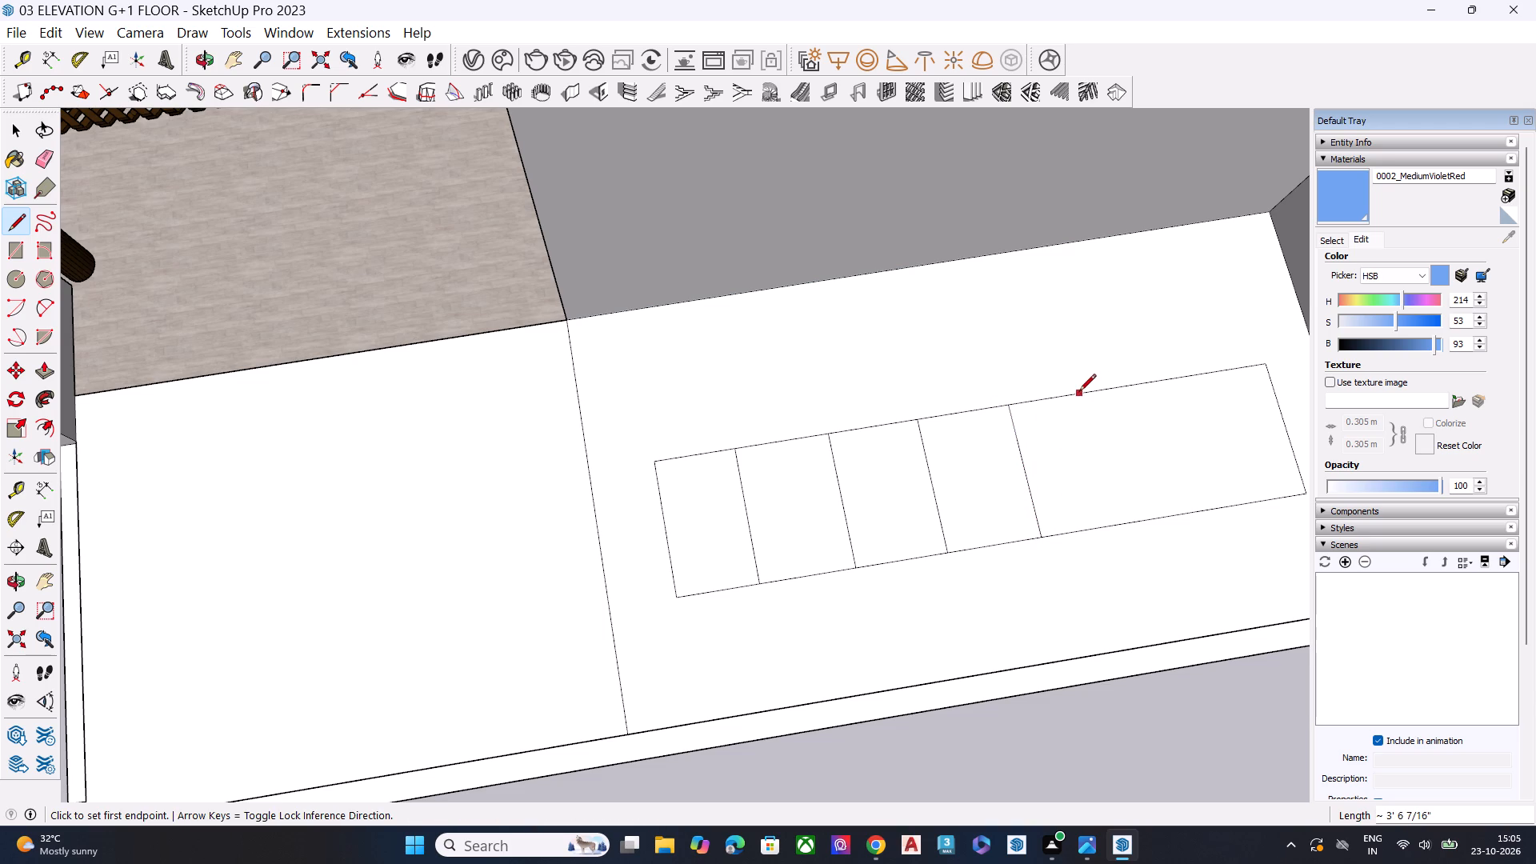
pyautogui.click(1087, 394)
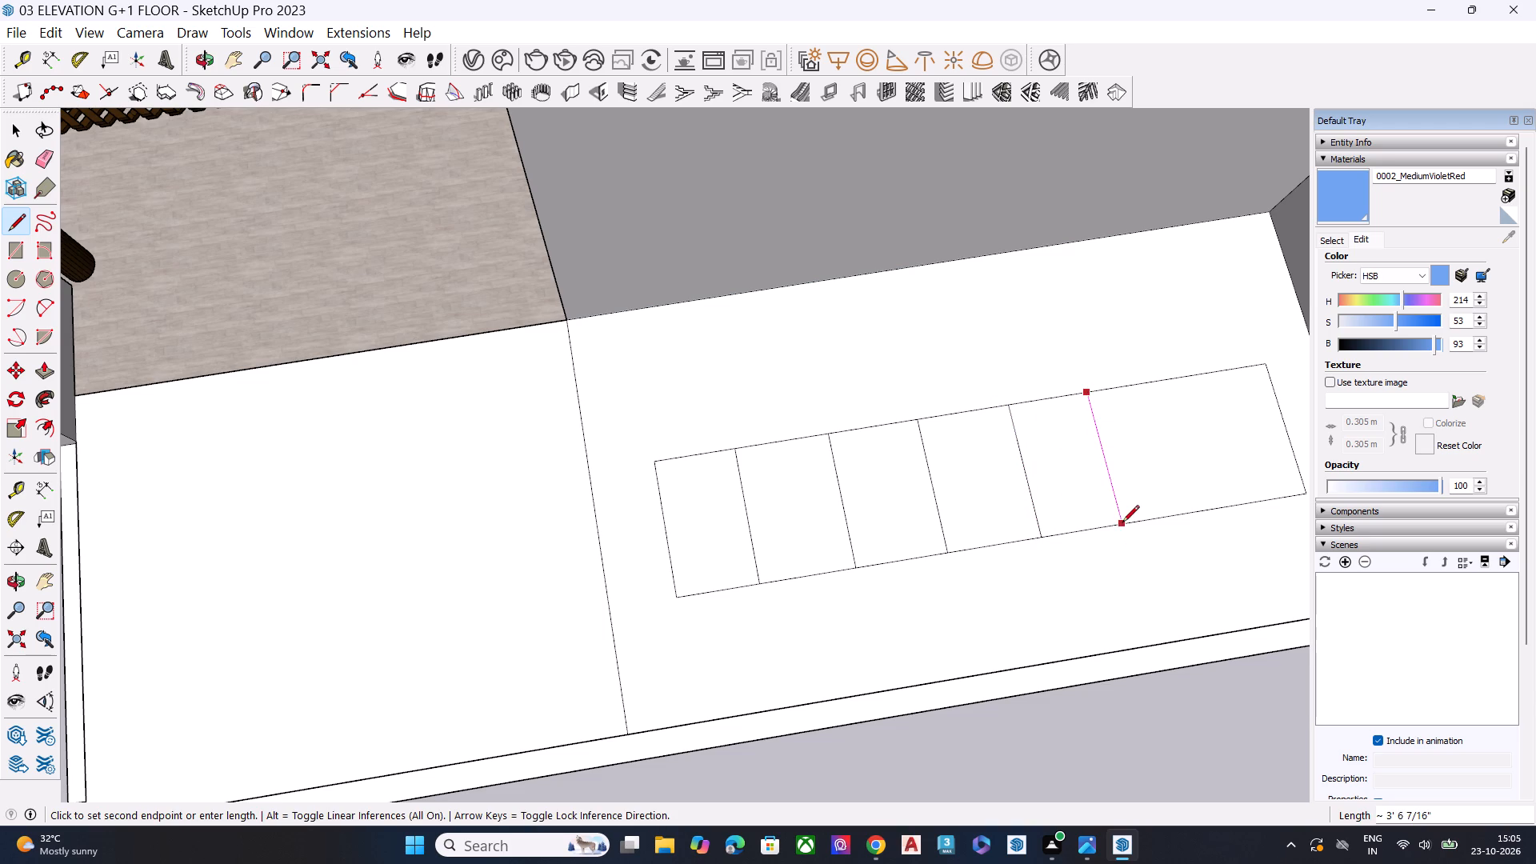
pyautogui.click(1122, 523)
pyautogui.moveTo(1158, 385); pyautogui.dragTo(1165, 404)
pyautogui.press('Escape')
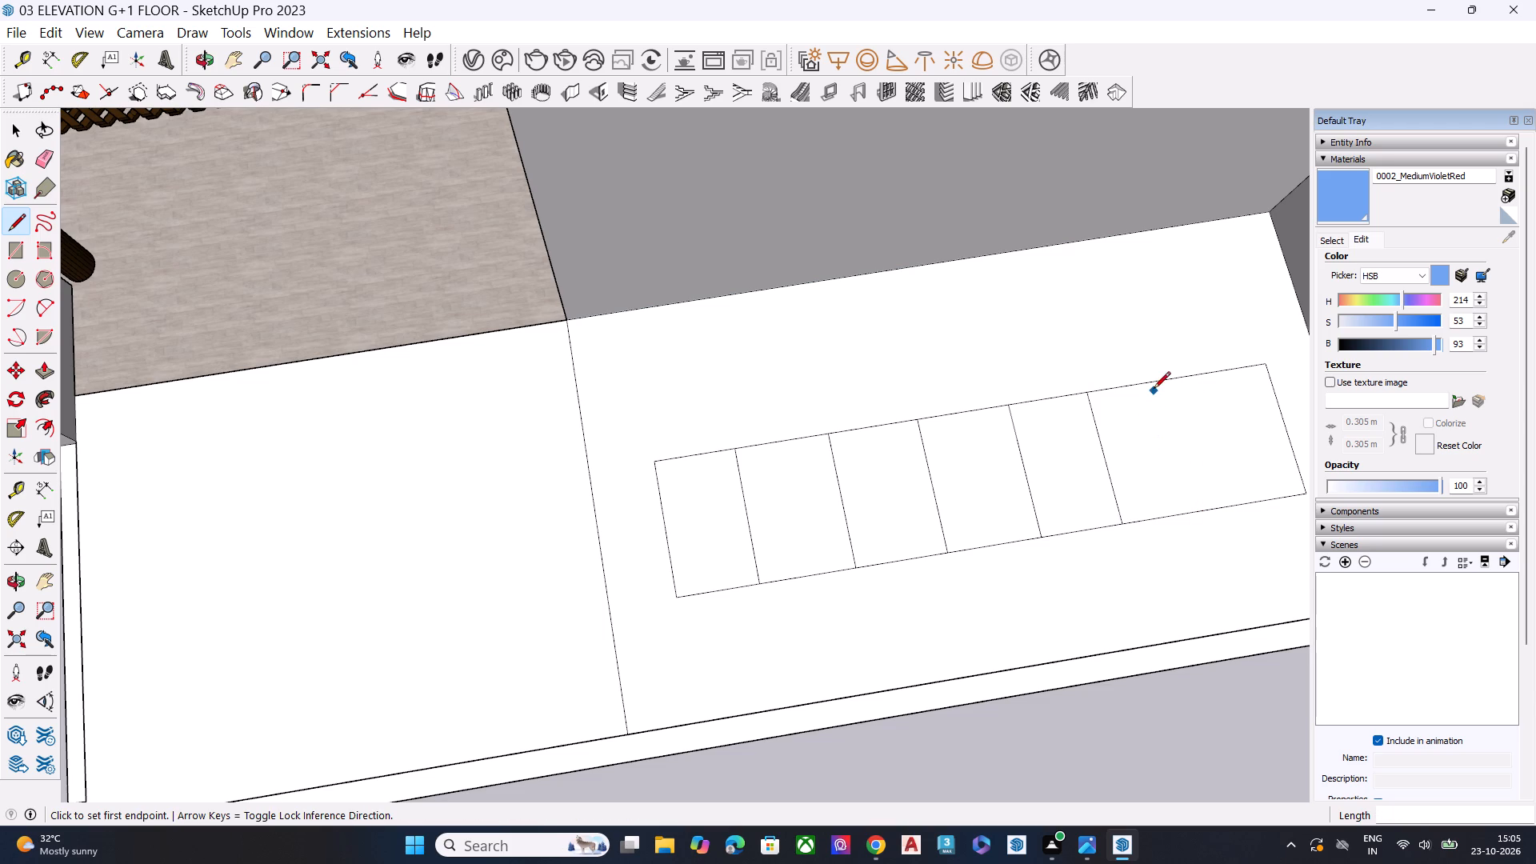
pyautogui.click(1162, 382)
pyautogui.click(1201, 518)
pyautogui.click(1237, 370)
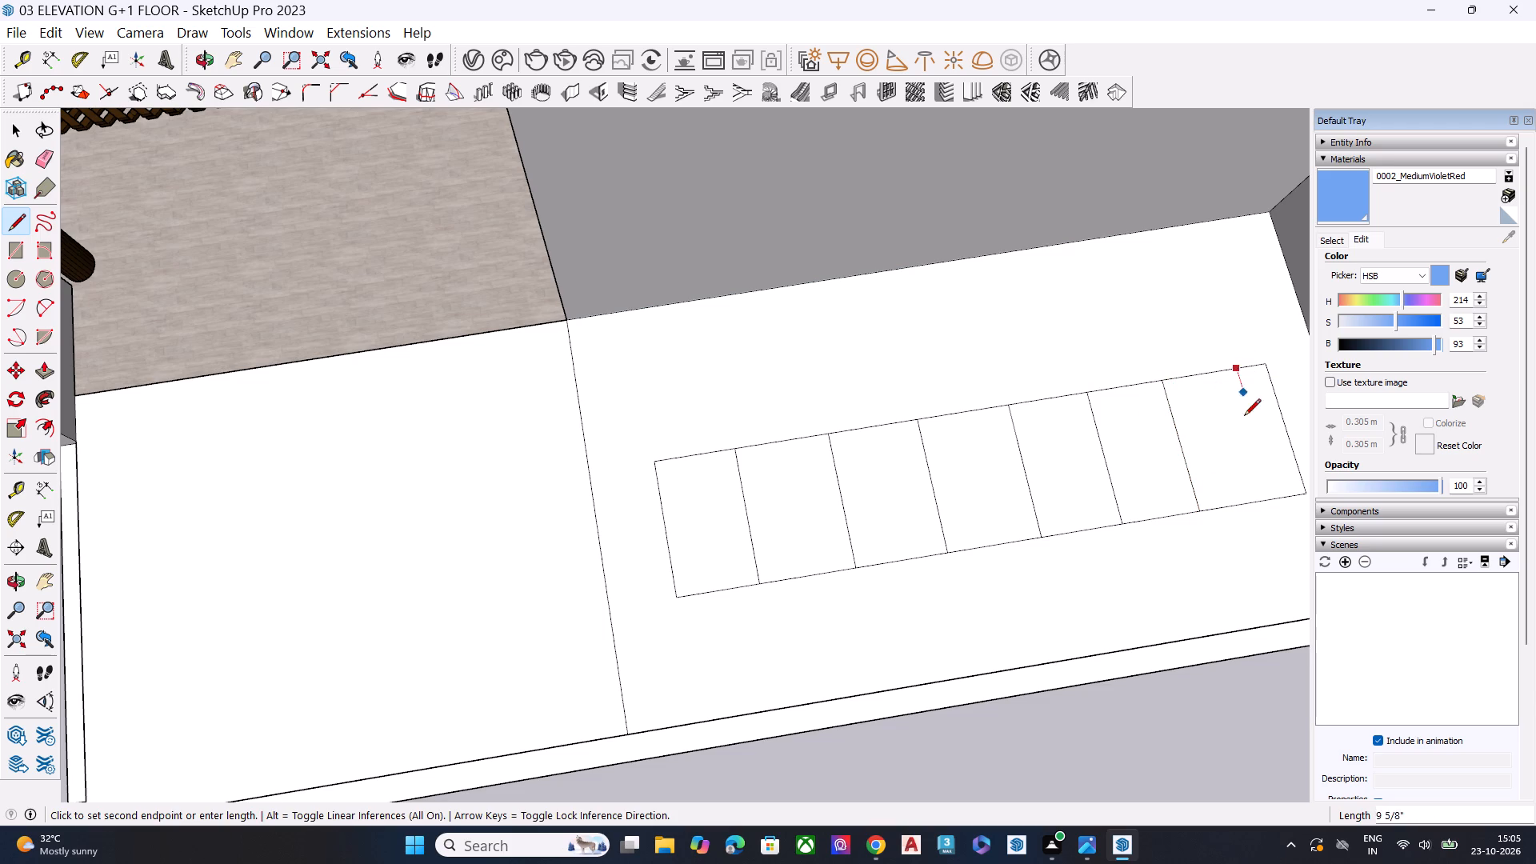
pyautogui.click(1281, 501)
pyautogui.press('space')
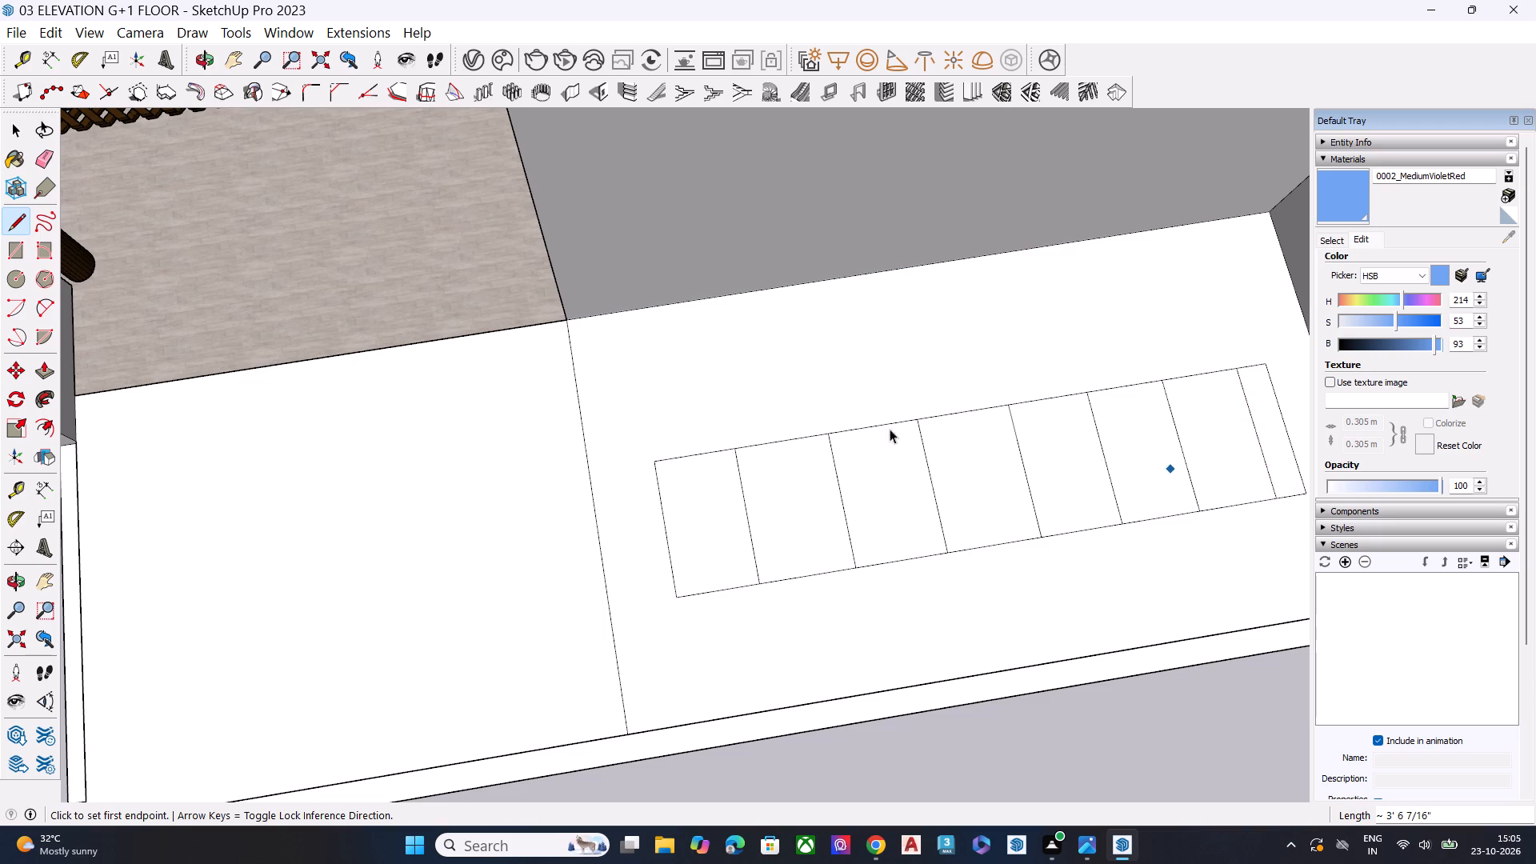
# Scale the second and third panels from the strip's gate end narrower lengthwise, keeping their gate-side edges fixed, to even the spacing.
pyautogui.scroll(-6, 856, 434)
pyautogui.scroll(9, 1090, 482)
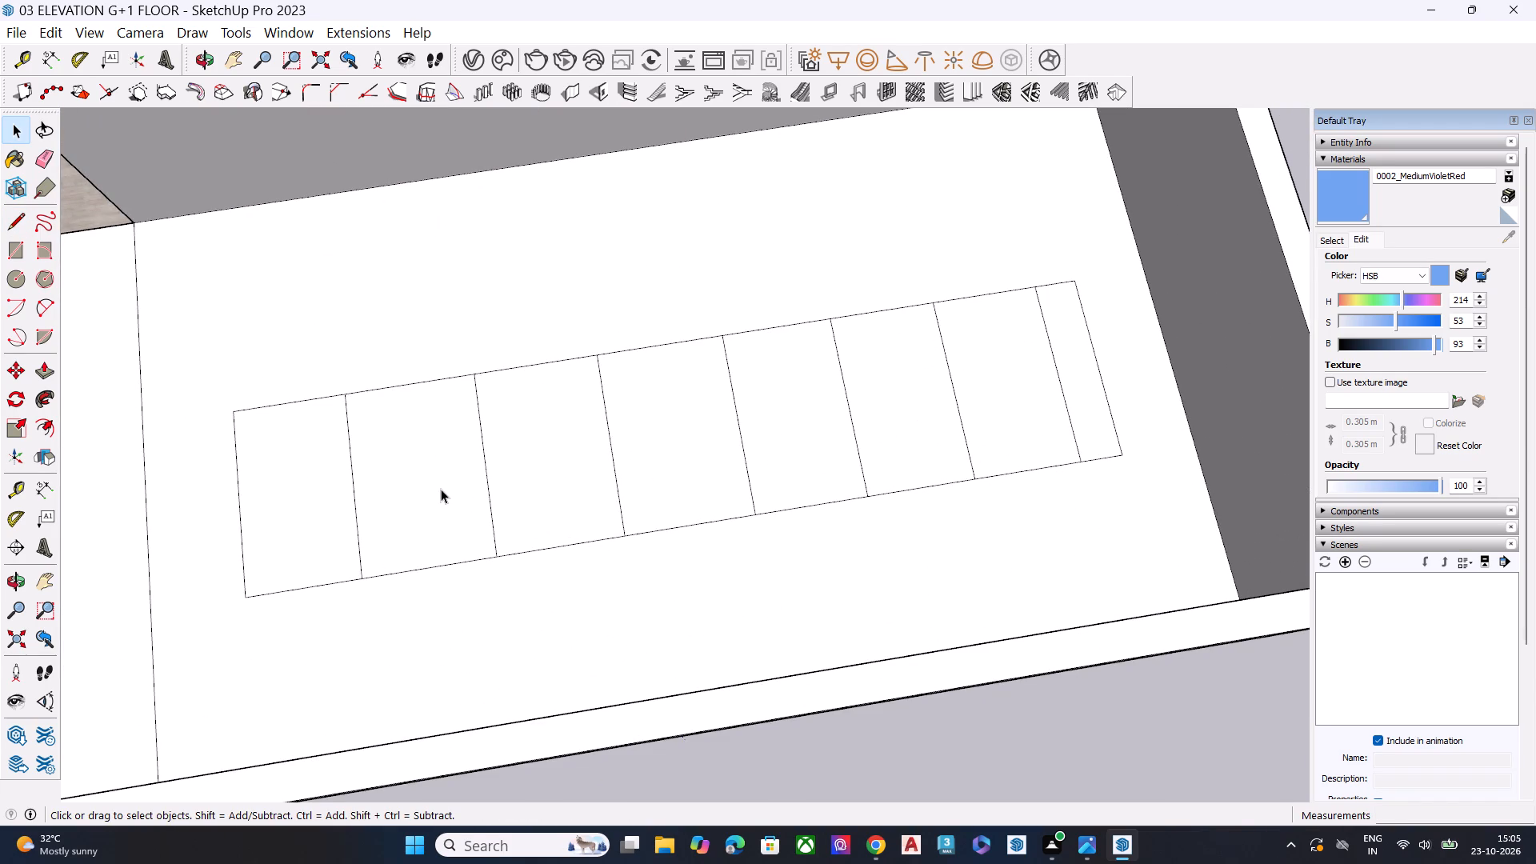
pyautogui.doubleClick(441, 489)
pyautogui.press('s')
pyautogui.click(484, 468)
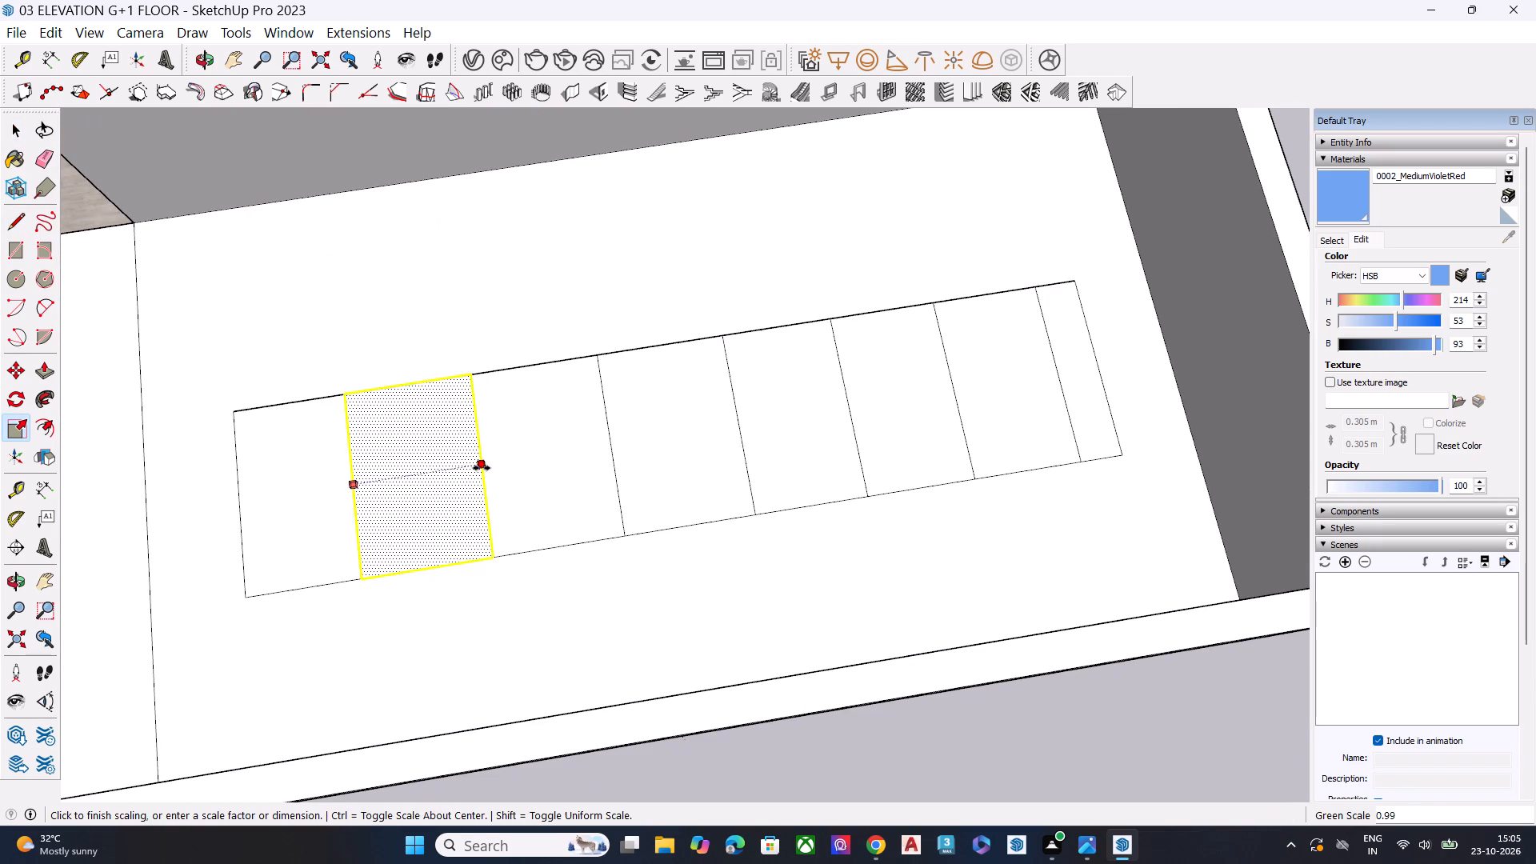
pyautogui.click(471, 469)
pyautogui.press('space')
pyautogui.doubleClick(512, 472)
pyautogui.press('s')
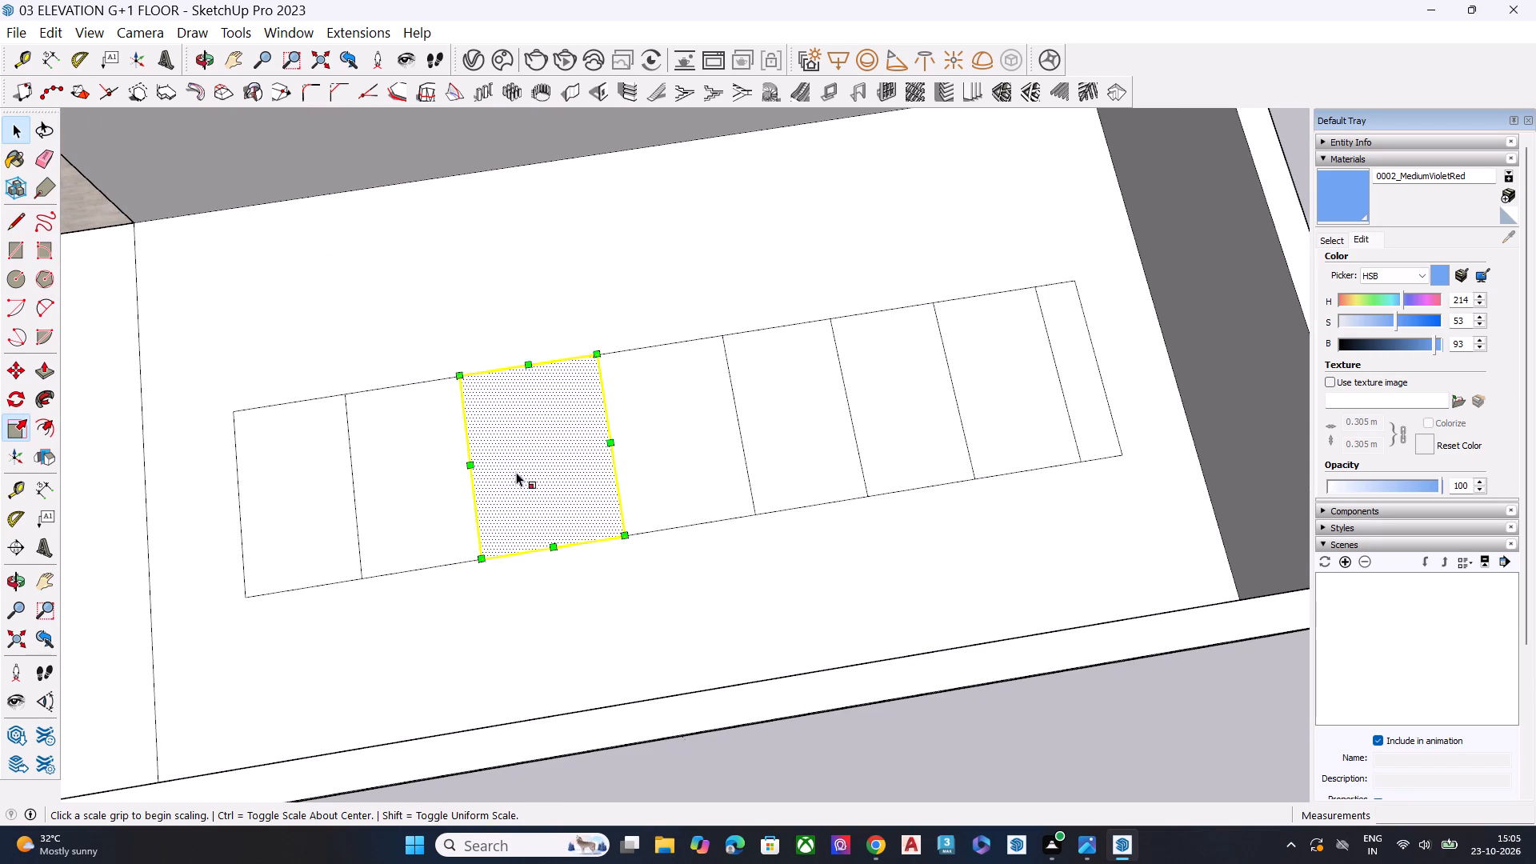
pyautogui.click(606, 446)
pyautogui.click(590, 455)
pyautogui.press('space')
# Scale the fourth panel lengthwise by about 0.72, and narrow the fifth panel from its rear-wall side to match its neighbours.
pyautogui.doubleClick(642, 453)
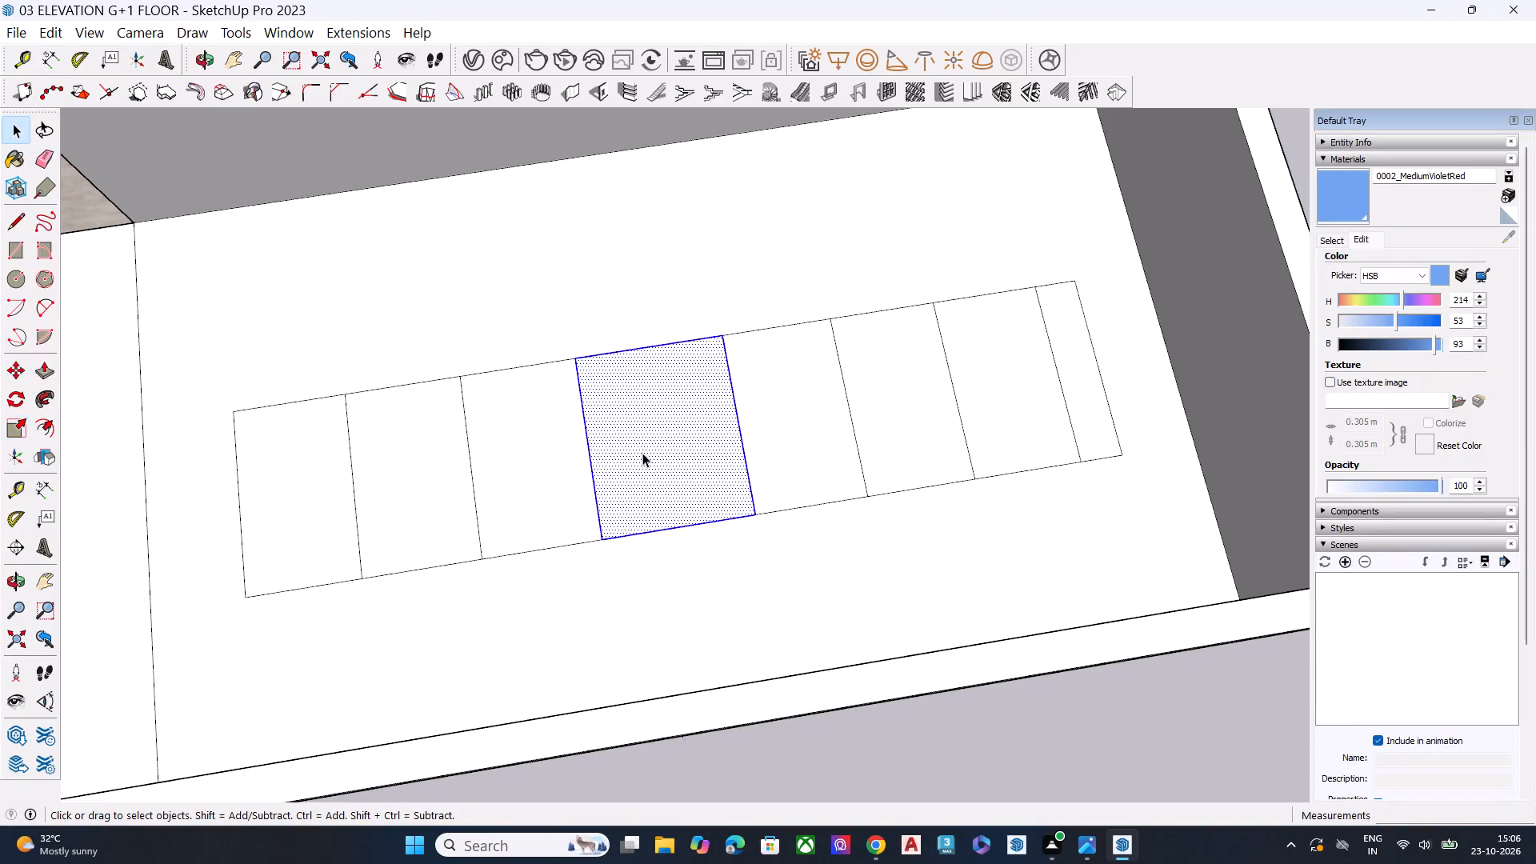
pyautogui.press('s')
pyautogui.click(736, 424)
pyautogui.click(699, 436)
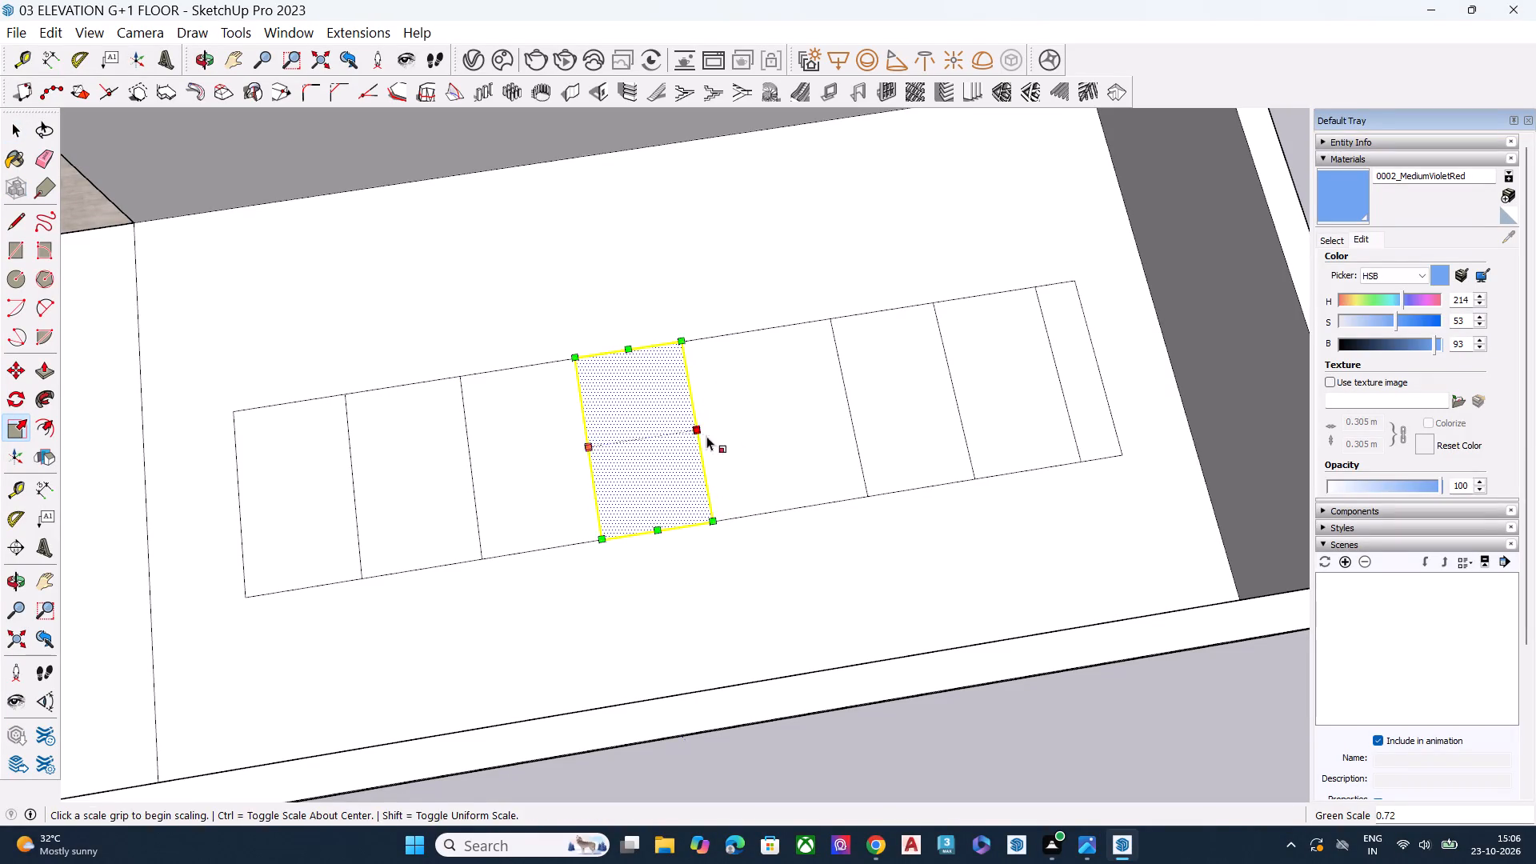
pyautogui.press('space')
pyautogui.doubleClick(785, 430)
pyautogui.press('s')
pyautogui.click(848, 402)
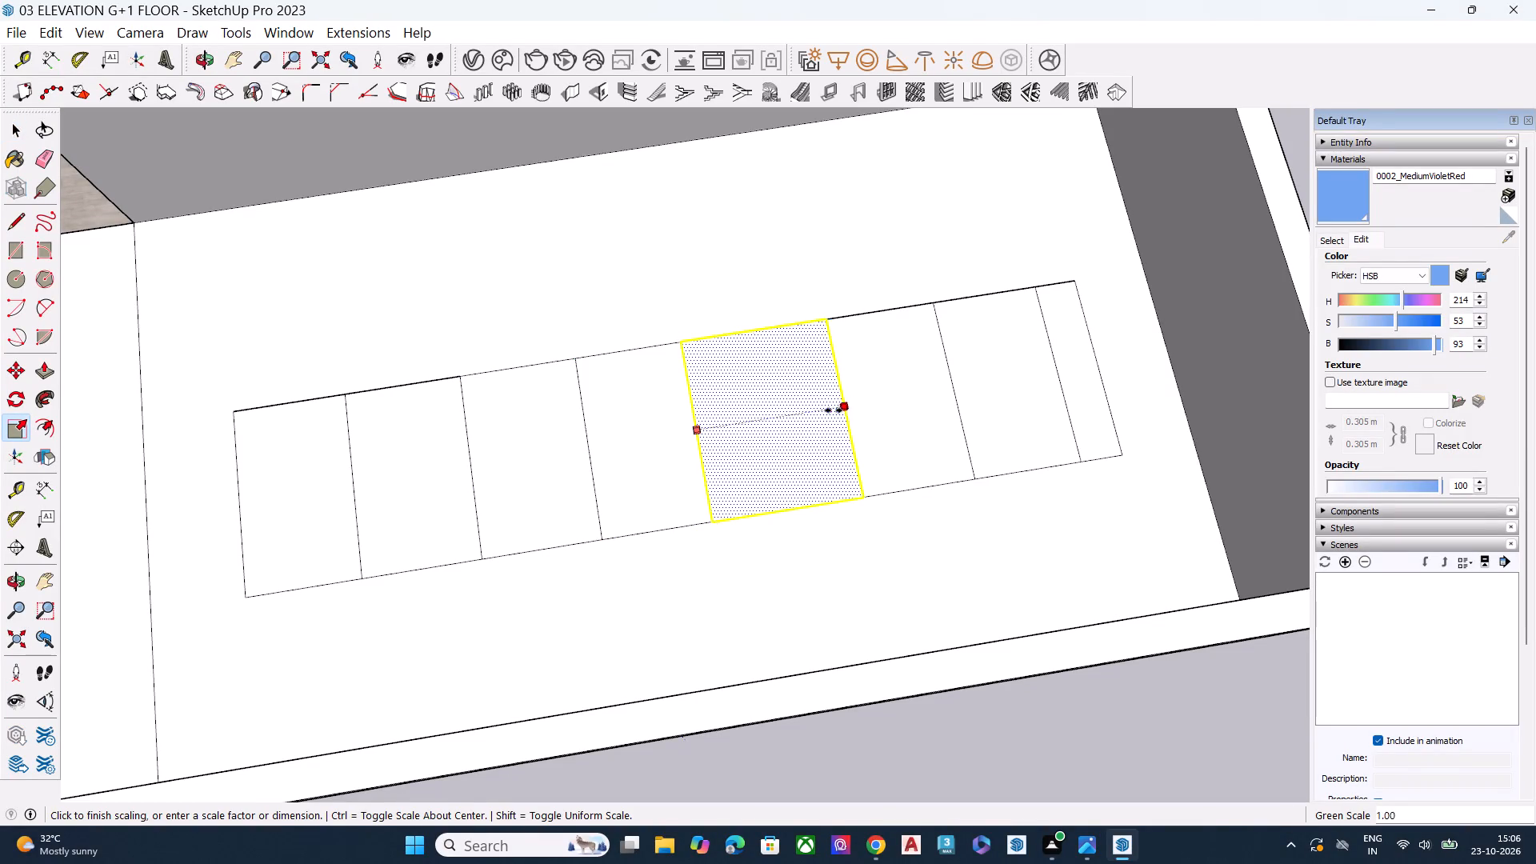
pyautogui.click(817, 414)
pyautogui.press('space')
# Scale the sixth panel lengthwise by about 0.89, and slightly narrow the seventh panel from its rear-wall side.
pyautogui.doubleClick(870, 410)
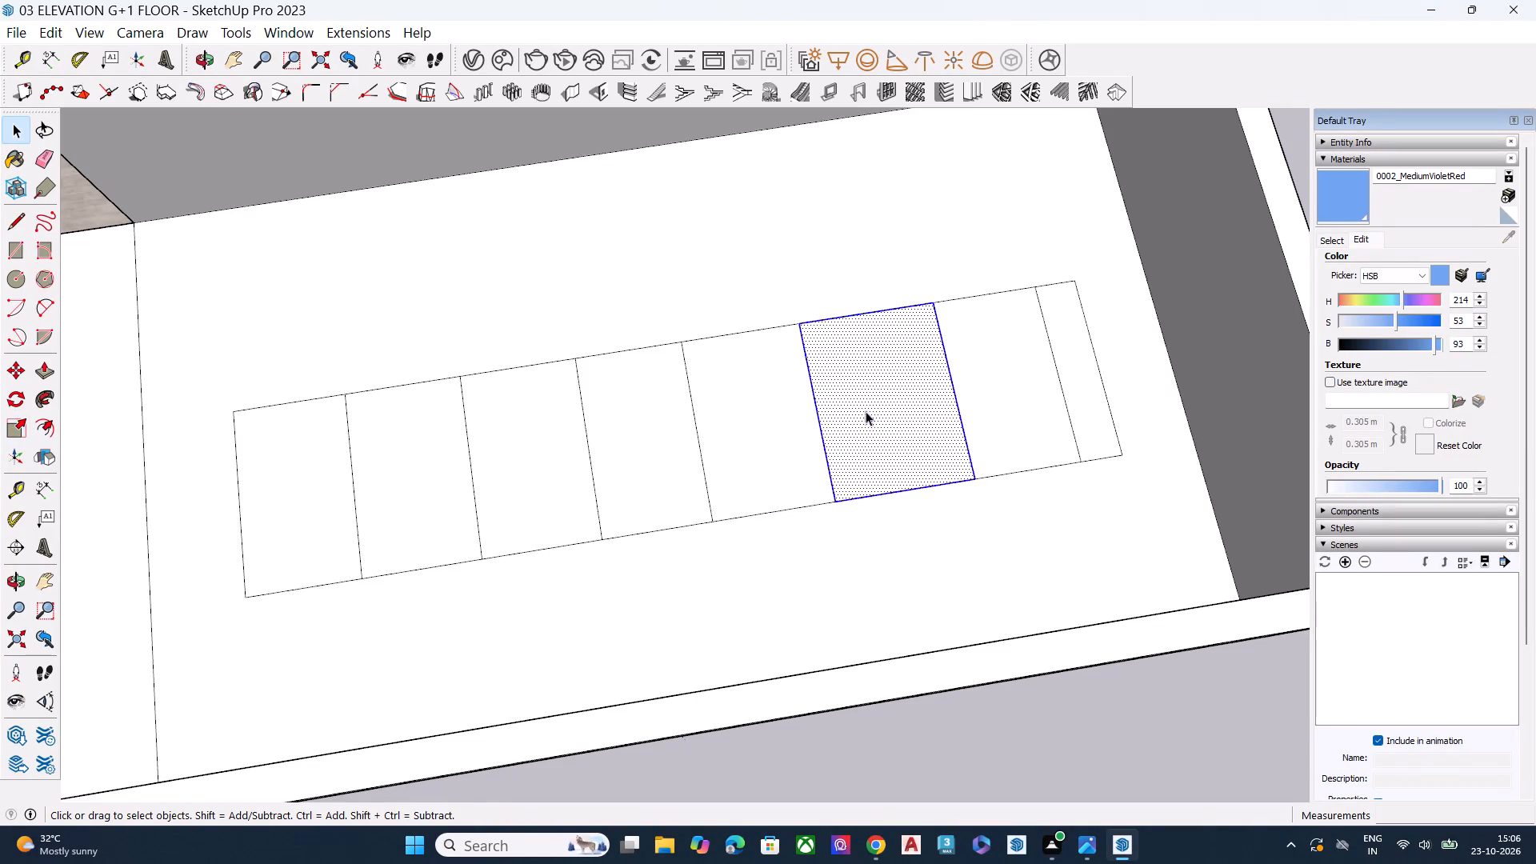
pyautogui.press('s')
pyautogui.click(953, 387)
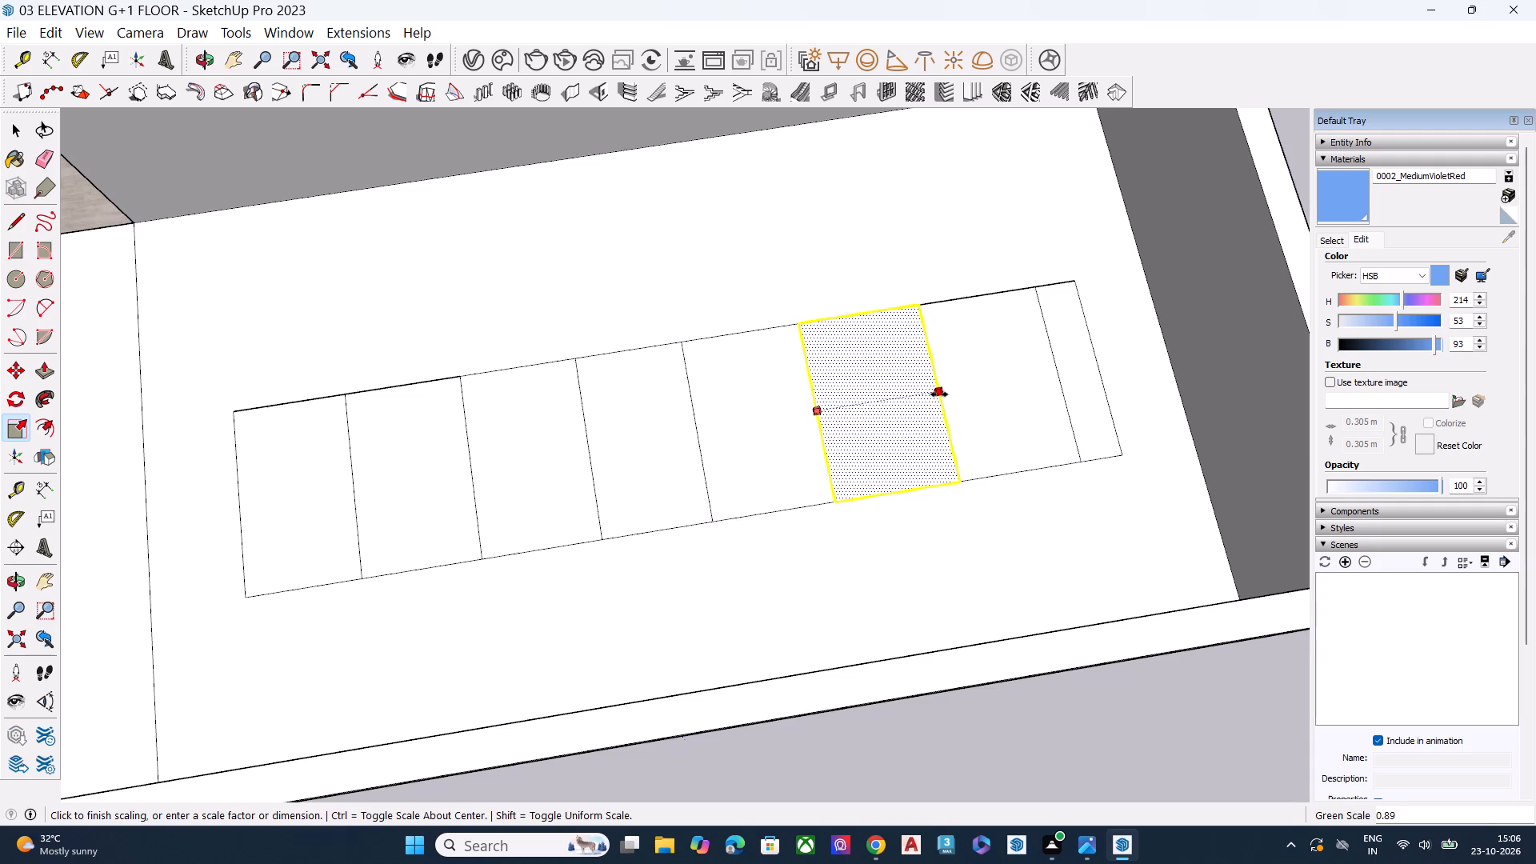
pyautogui.click(939, 394)
pyautogui.press('space')
pyautogui.doubleClick(1006, 388)
pyautogui.press('s')
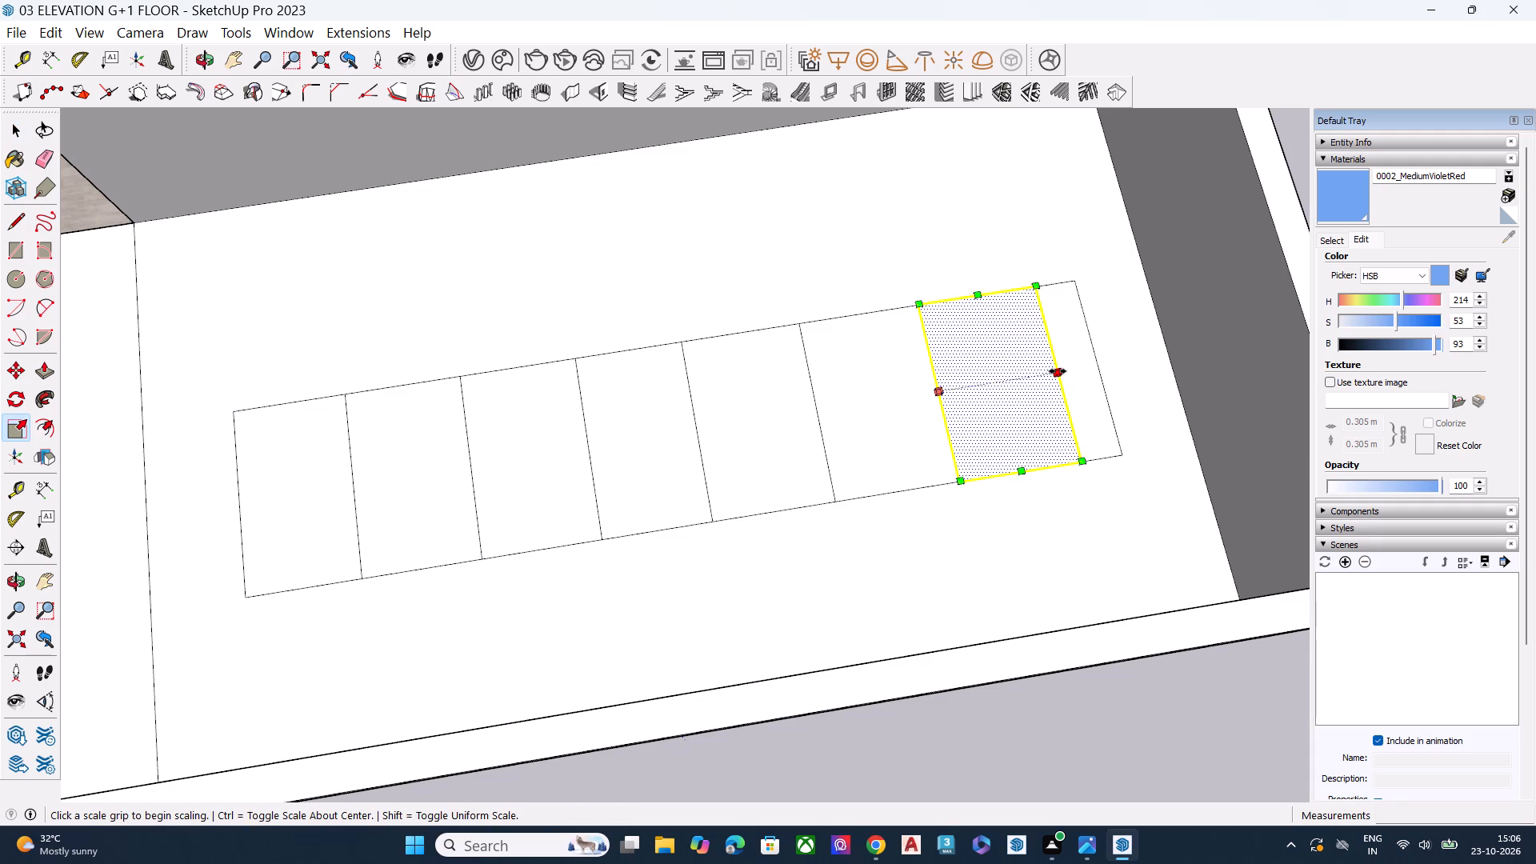
pyautogui.click(1058, 371)
pyautogui.click(1050, 377)
pyautogui.press('space')
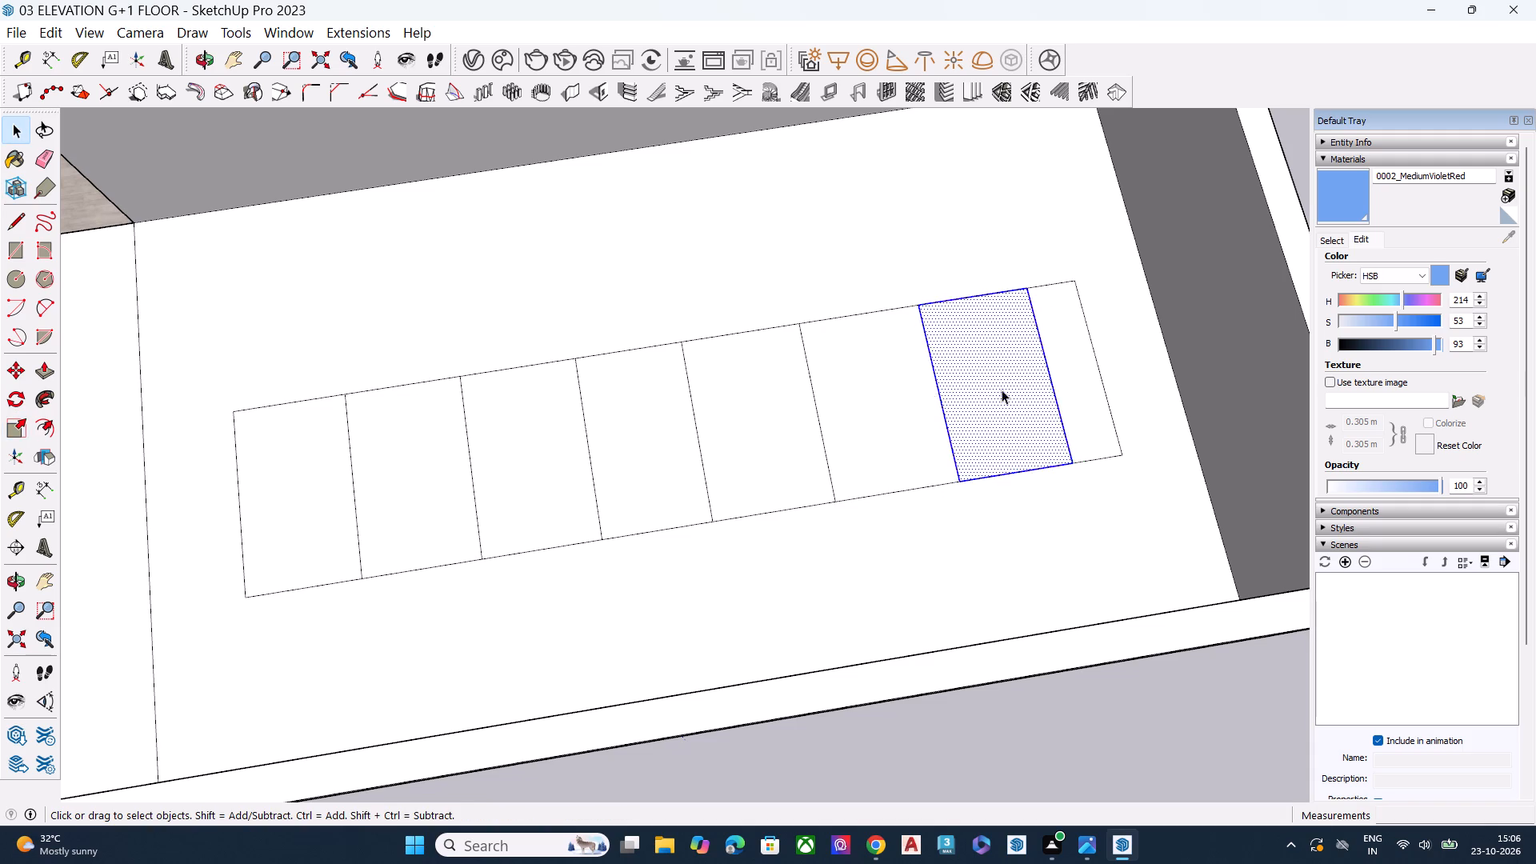
# Scale the narrow end panel lengthwise toward the rear wall until it is about as wide as the other panels.
pyautogui.scroll(-3, 908, 396)
pyautogui.scroll(5, 1070, 342)
pyautogui.press('e')
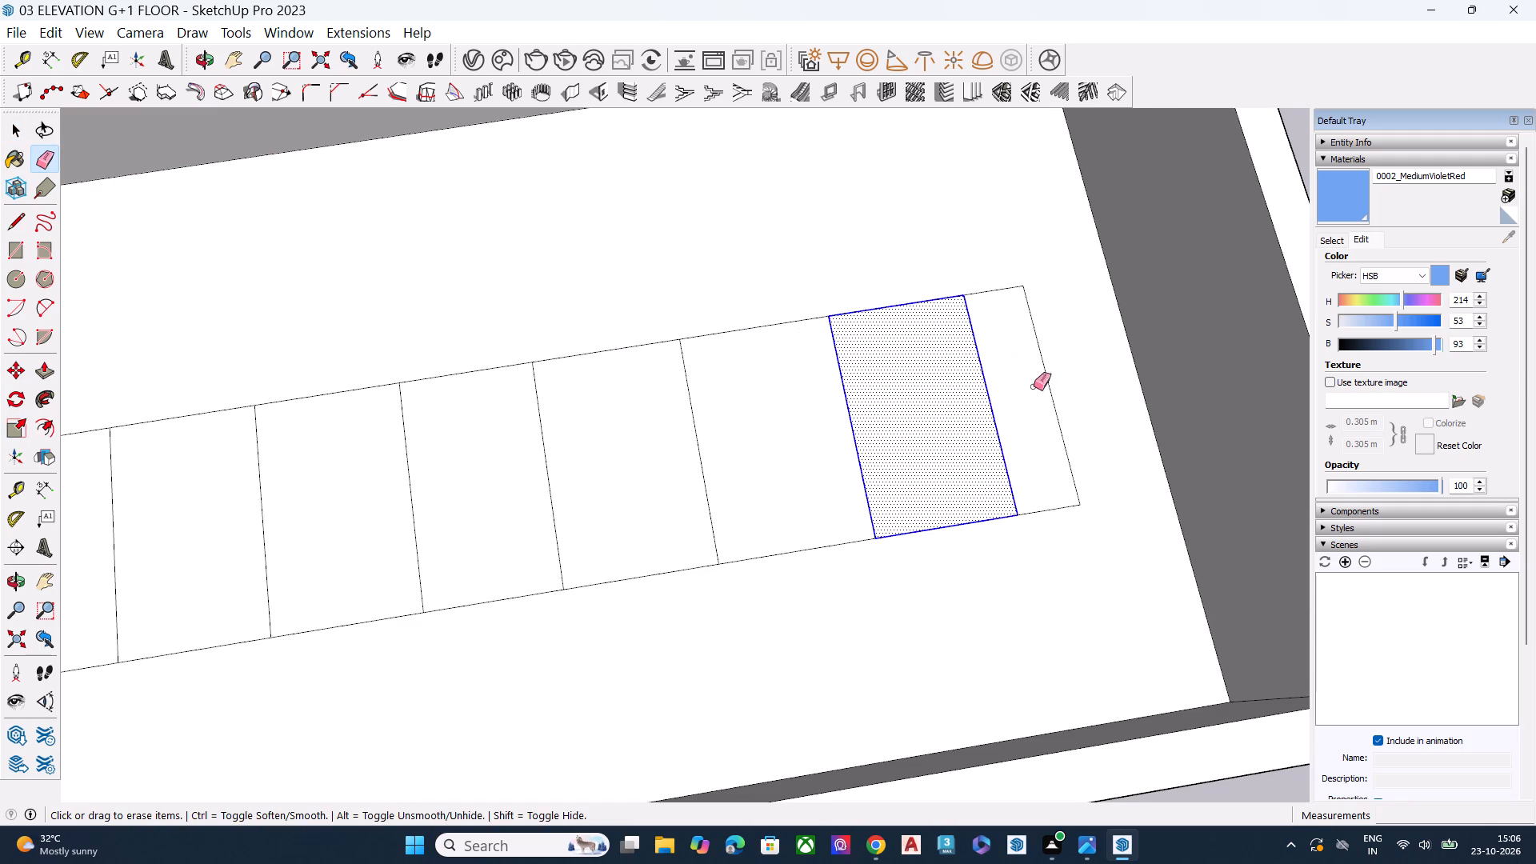
pyautogui.press('space')
pyautogui.doubleClick(1028, 390)
pyautogui.press('s')
pyautogui.click(1056, 391)
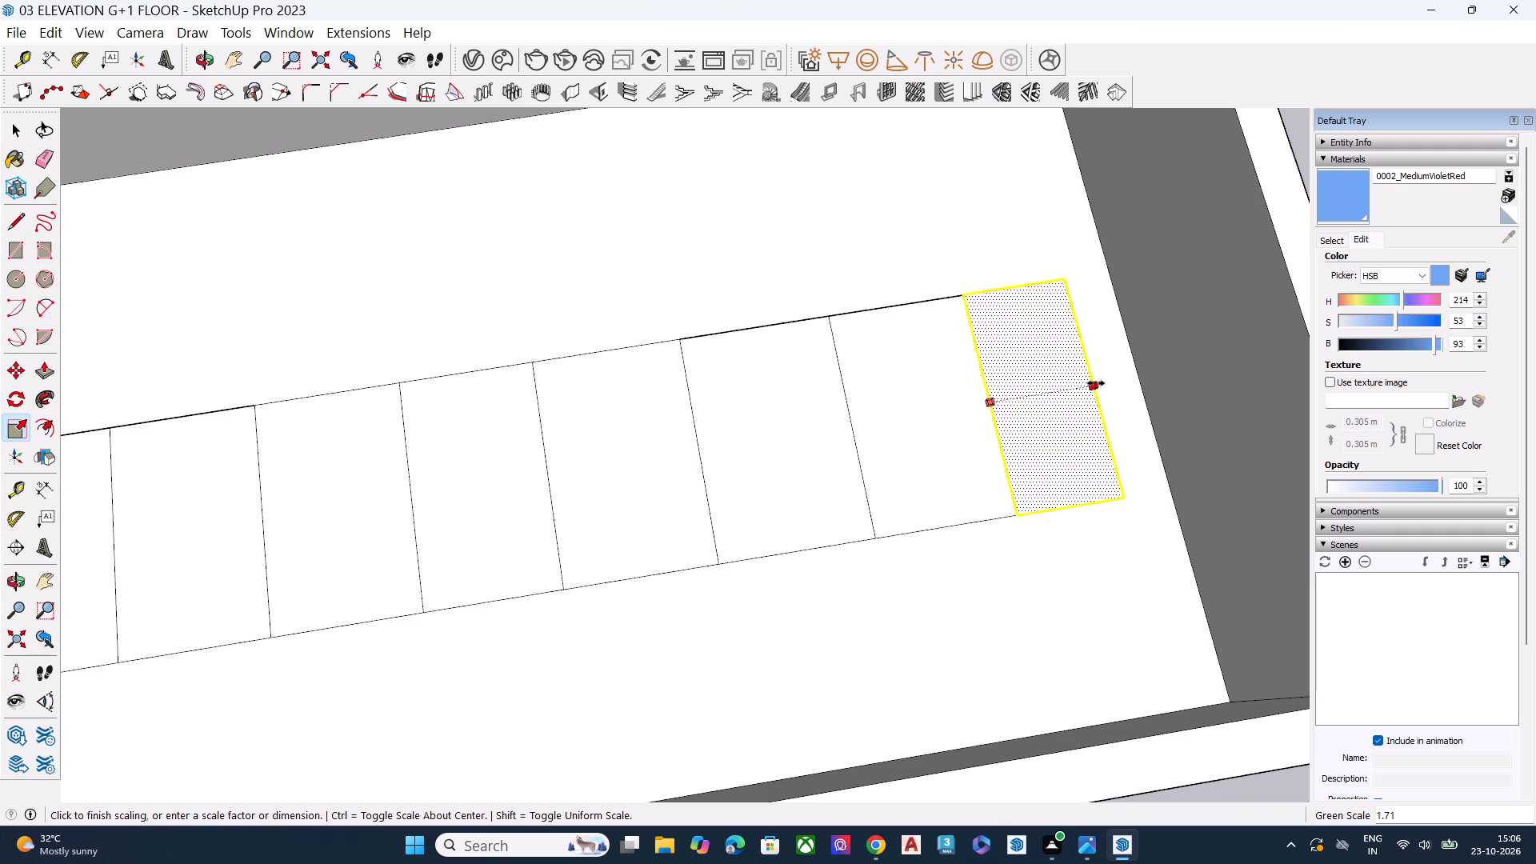
pyautogui.click(1128, 374)
pyautogui.press('space')
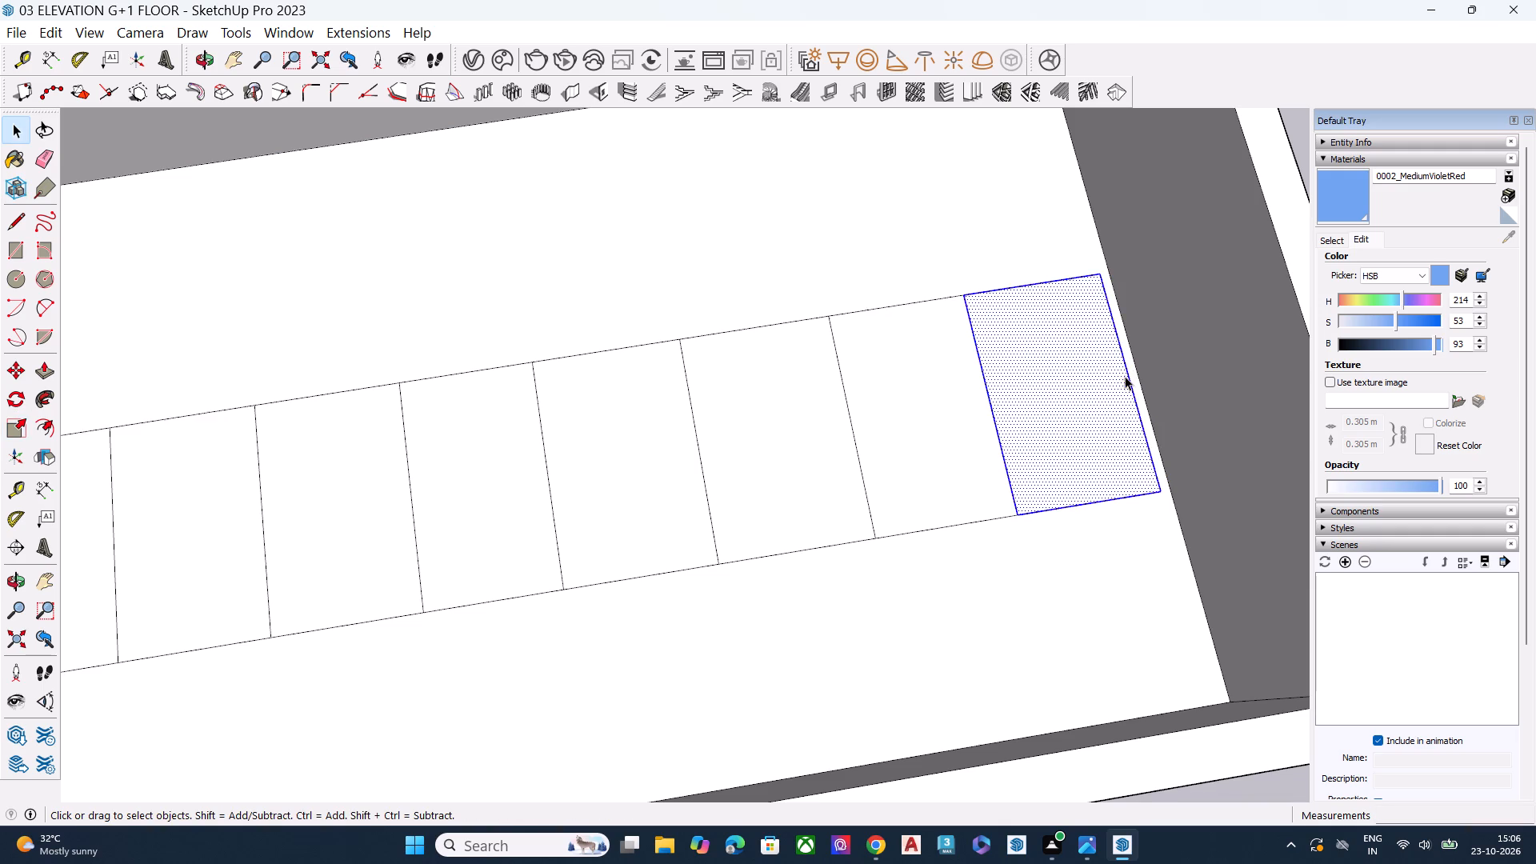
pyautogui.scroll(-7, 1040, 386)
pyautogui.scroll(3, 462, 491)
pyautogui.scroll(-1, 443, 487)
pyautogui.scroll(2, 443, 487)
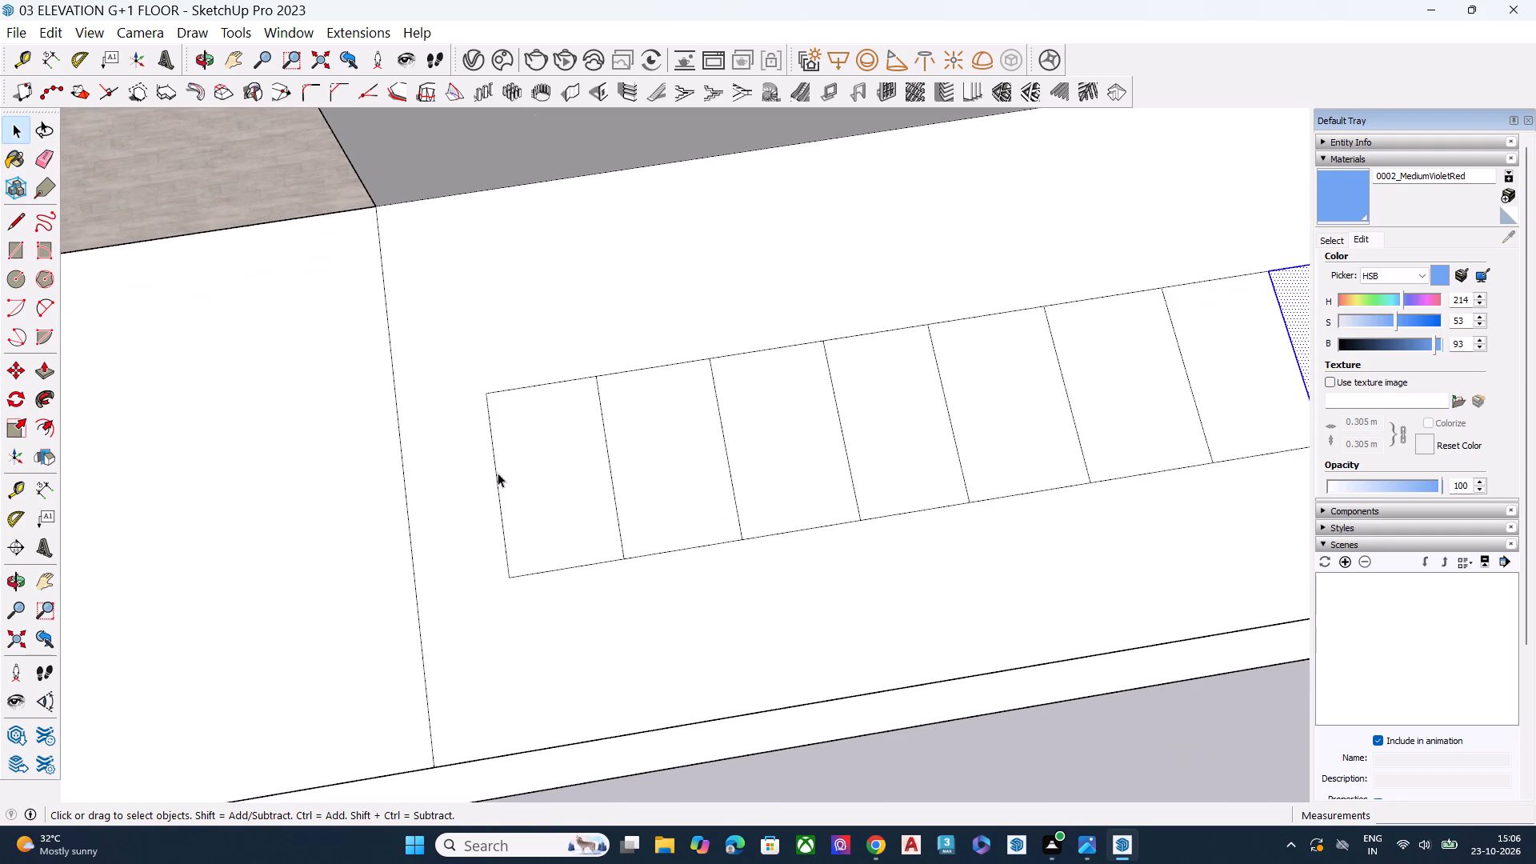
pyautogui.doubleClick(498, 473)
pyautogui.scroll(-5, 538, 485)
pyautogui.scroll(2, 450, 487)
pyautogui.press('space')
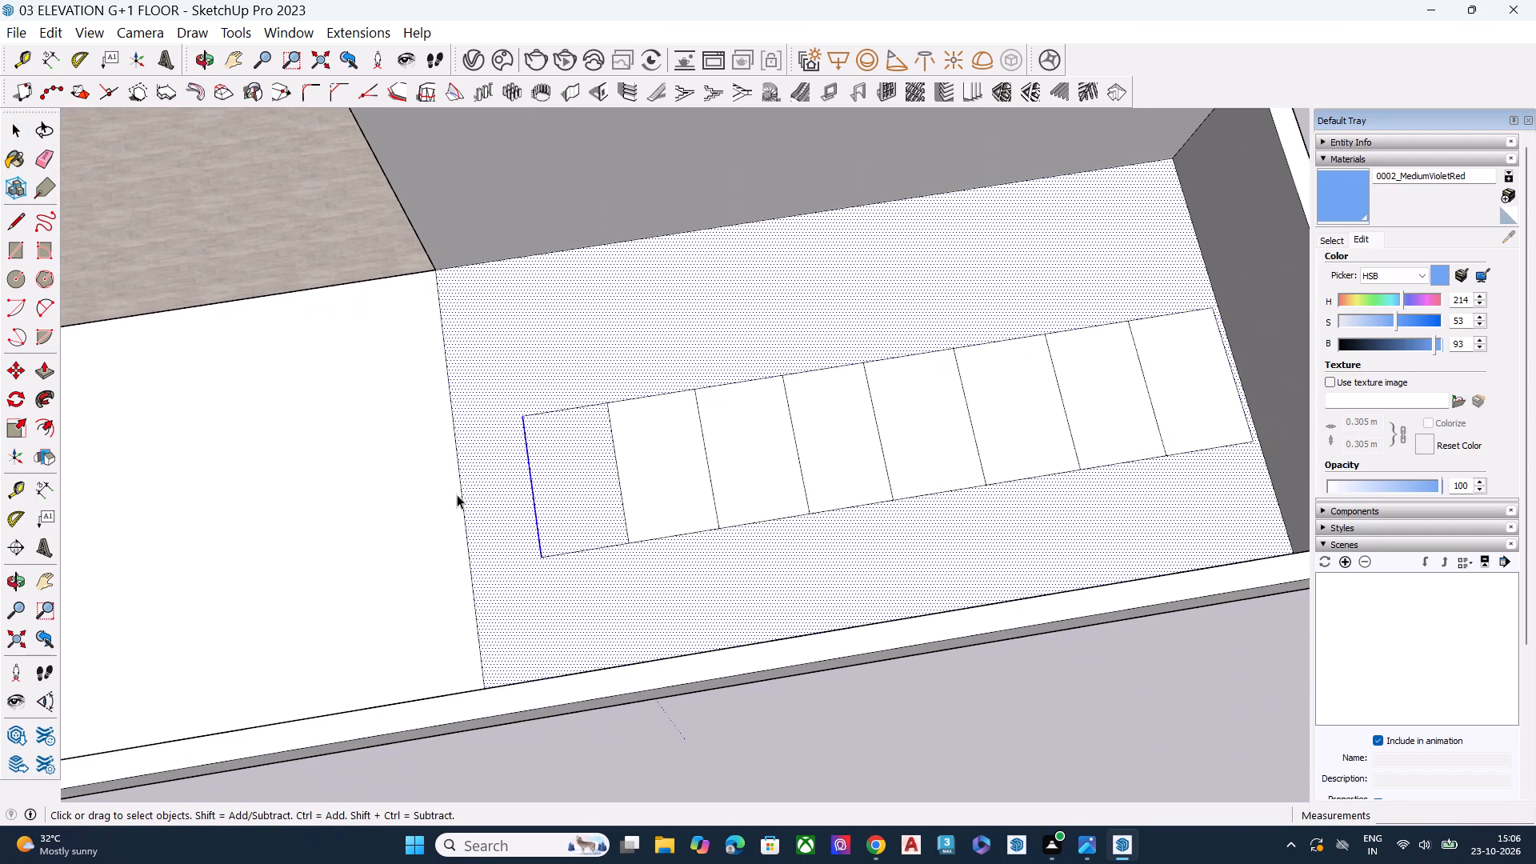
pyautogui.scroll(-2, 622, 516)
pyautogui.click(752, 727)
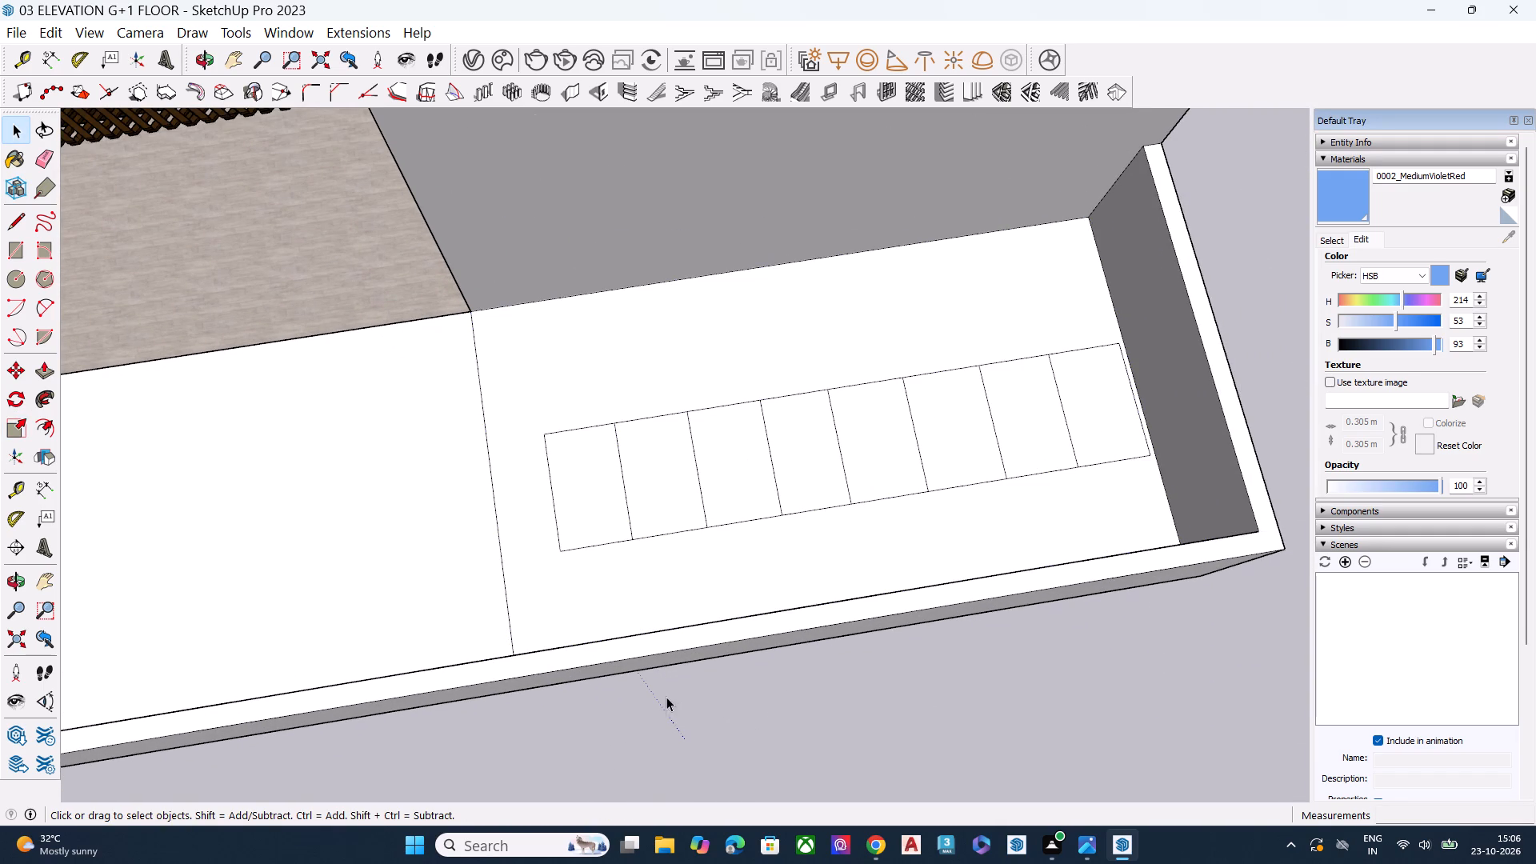
# Extend both long edges of the strip from its gate-end corners to the slab's dividing line.
pyautogui.press('l')
pyautogui.click(544, 437)
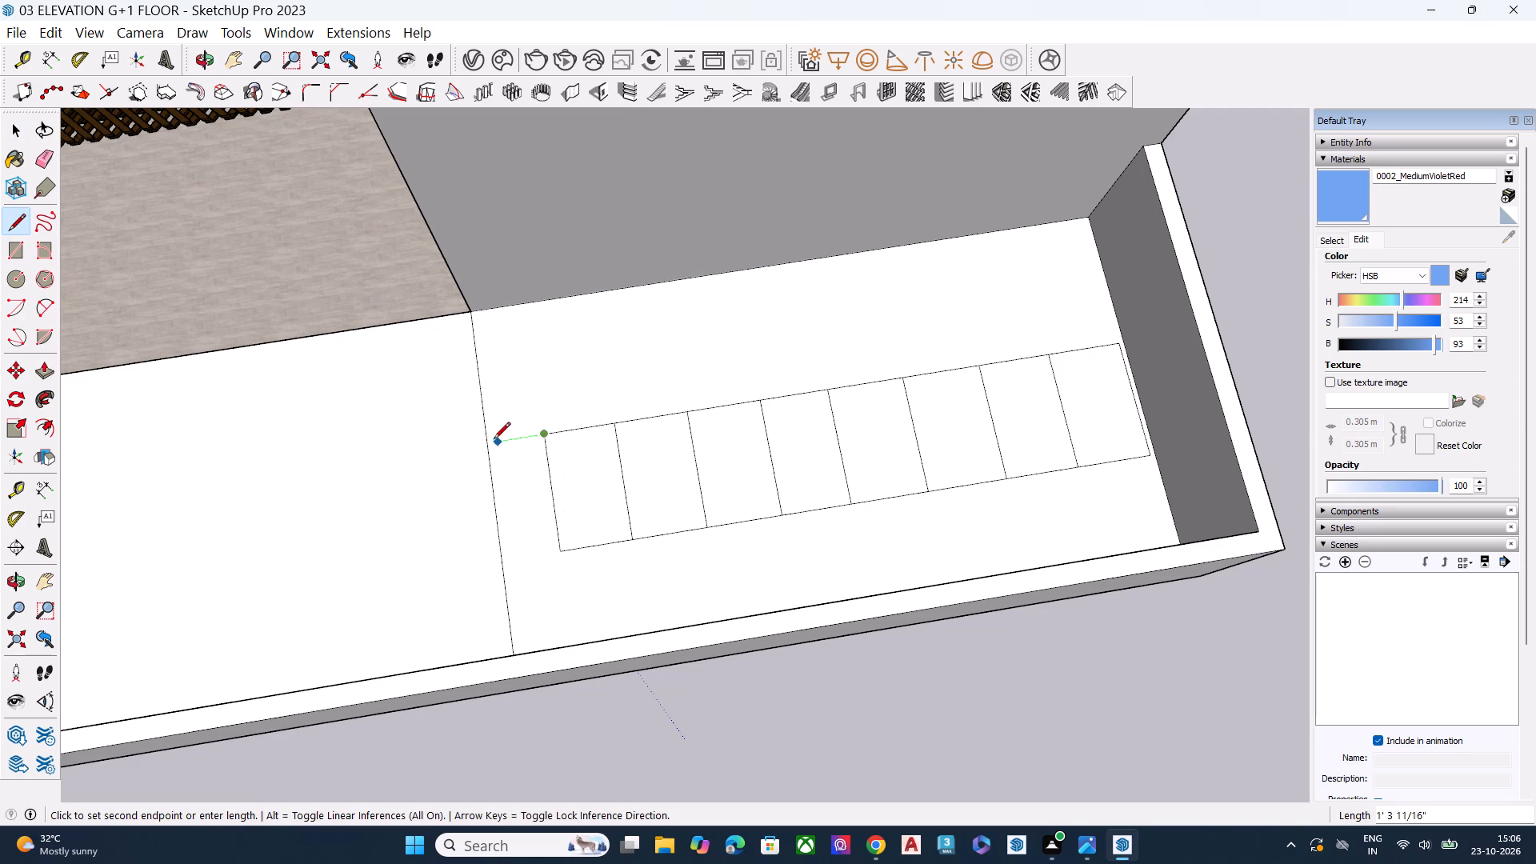
pyautogui.click(488, 443)
pyautogui.click(559, 548)
pyautogui.click(497, 555)
pyautogui.press('space')
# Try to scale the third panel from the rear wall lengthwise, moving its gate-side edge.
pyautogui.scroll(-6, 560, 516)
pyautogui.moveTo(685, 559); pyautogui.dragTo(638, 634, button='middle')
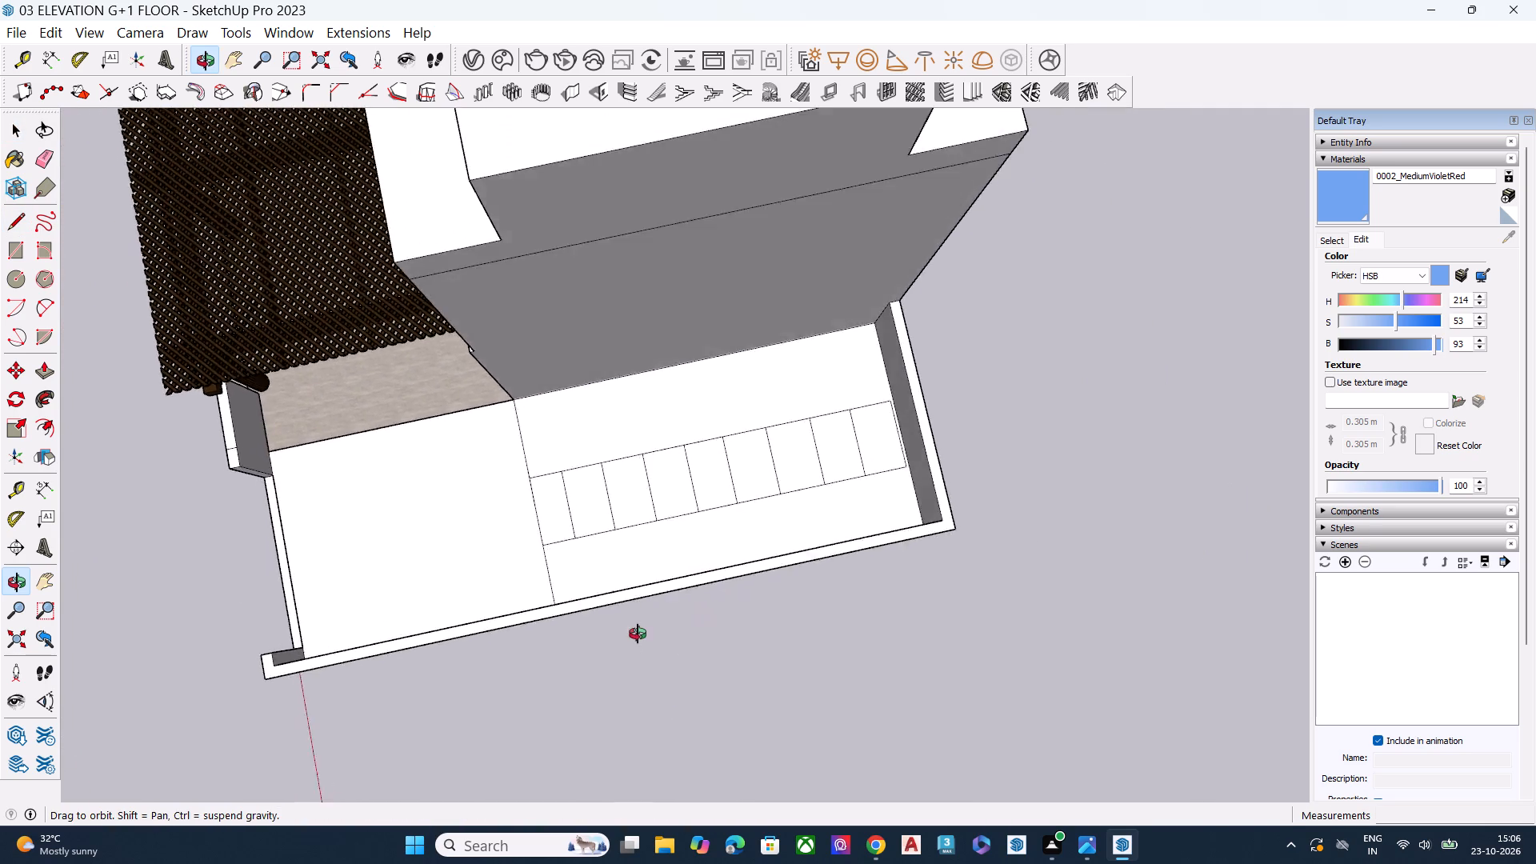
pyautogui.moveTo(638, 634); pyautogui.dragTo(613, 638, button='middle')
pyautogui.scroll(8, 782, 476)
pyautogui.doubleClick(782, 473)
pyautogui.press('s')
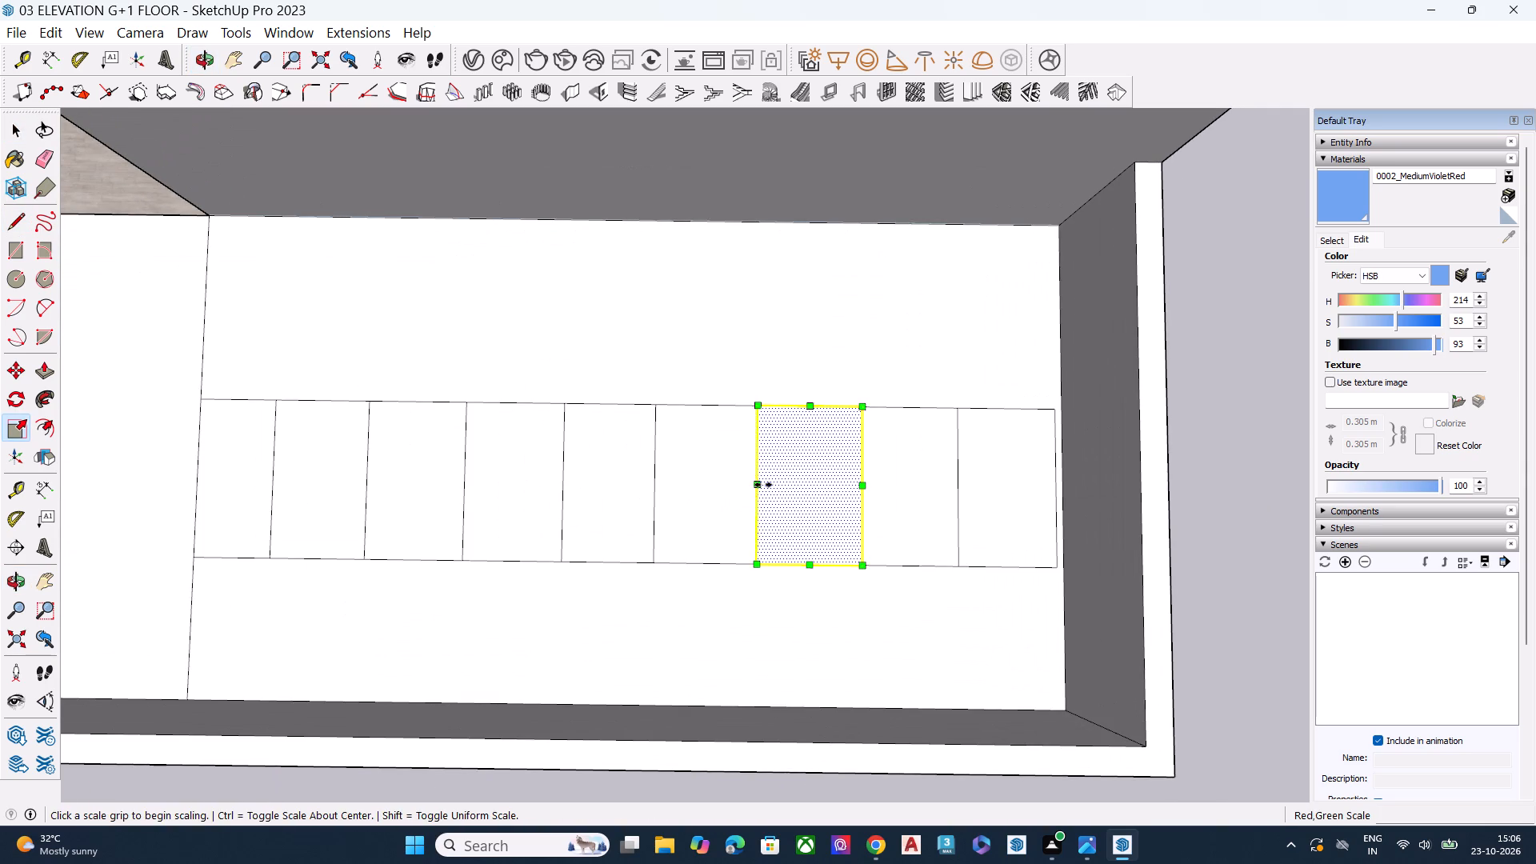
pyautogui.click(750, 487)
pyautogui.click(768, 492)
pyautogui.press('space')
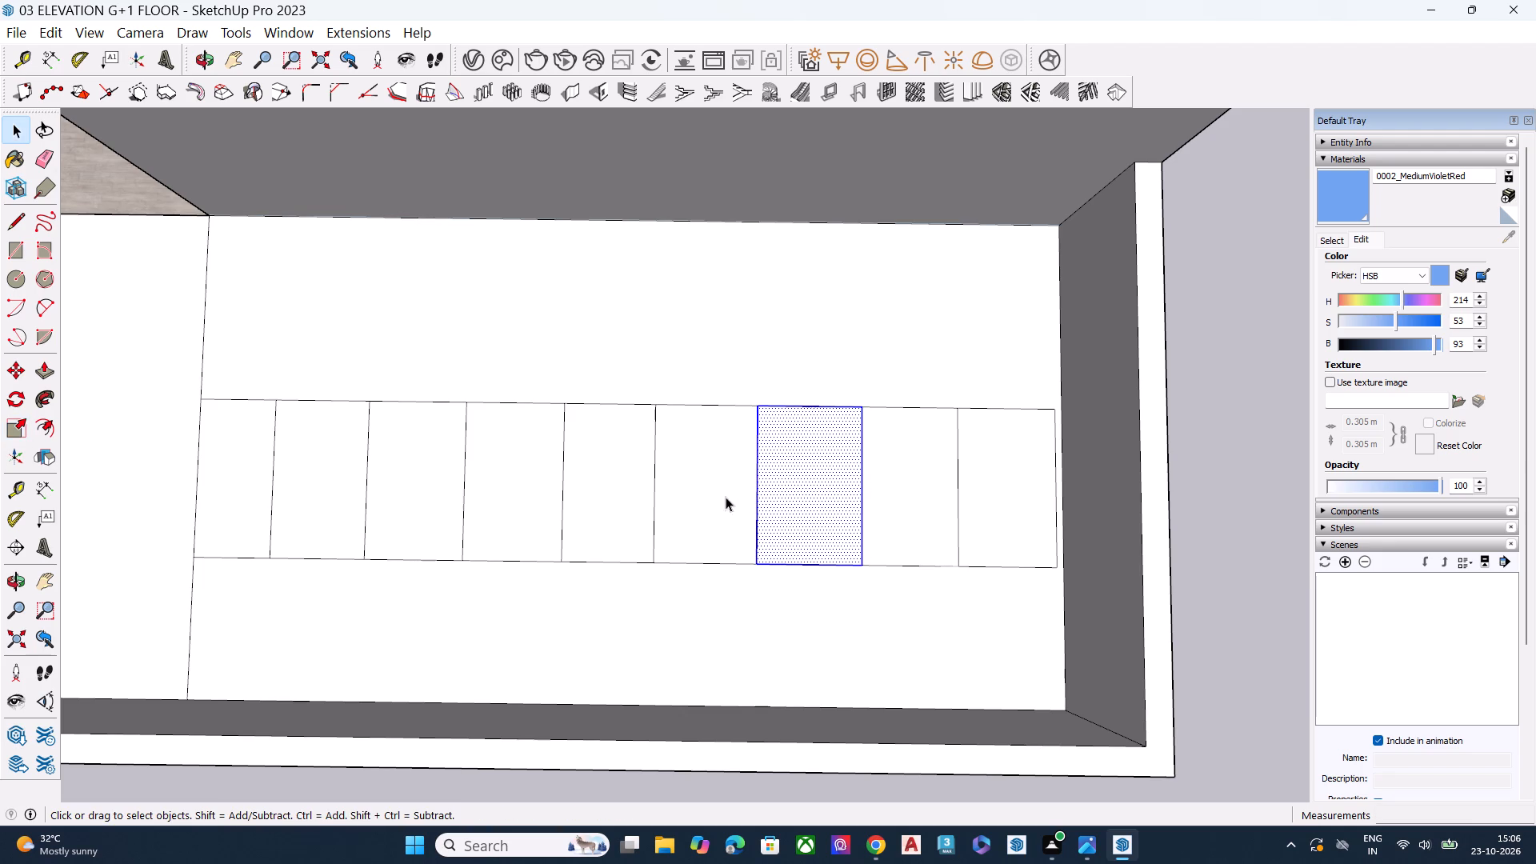
# Scale the middle panel, fifth from the slab's dividing line, slightly wider lengthwise toward the gate end.
pyautogui.doubleClick(530, 482)
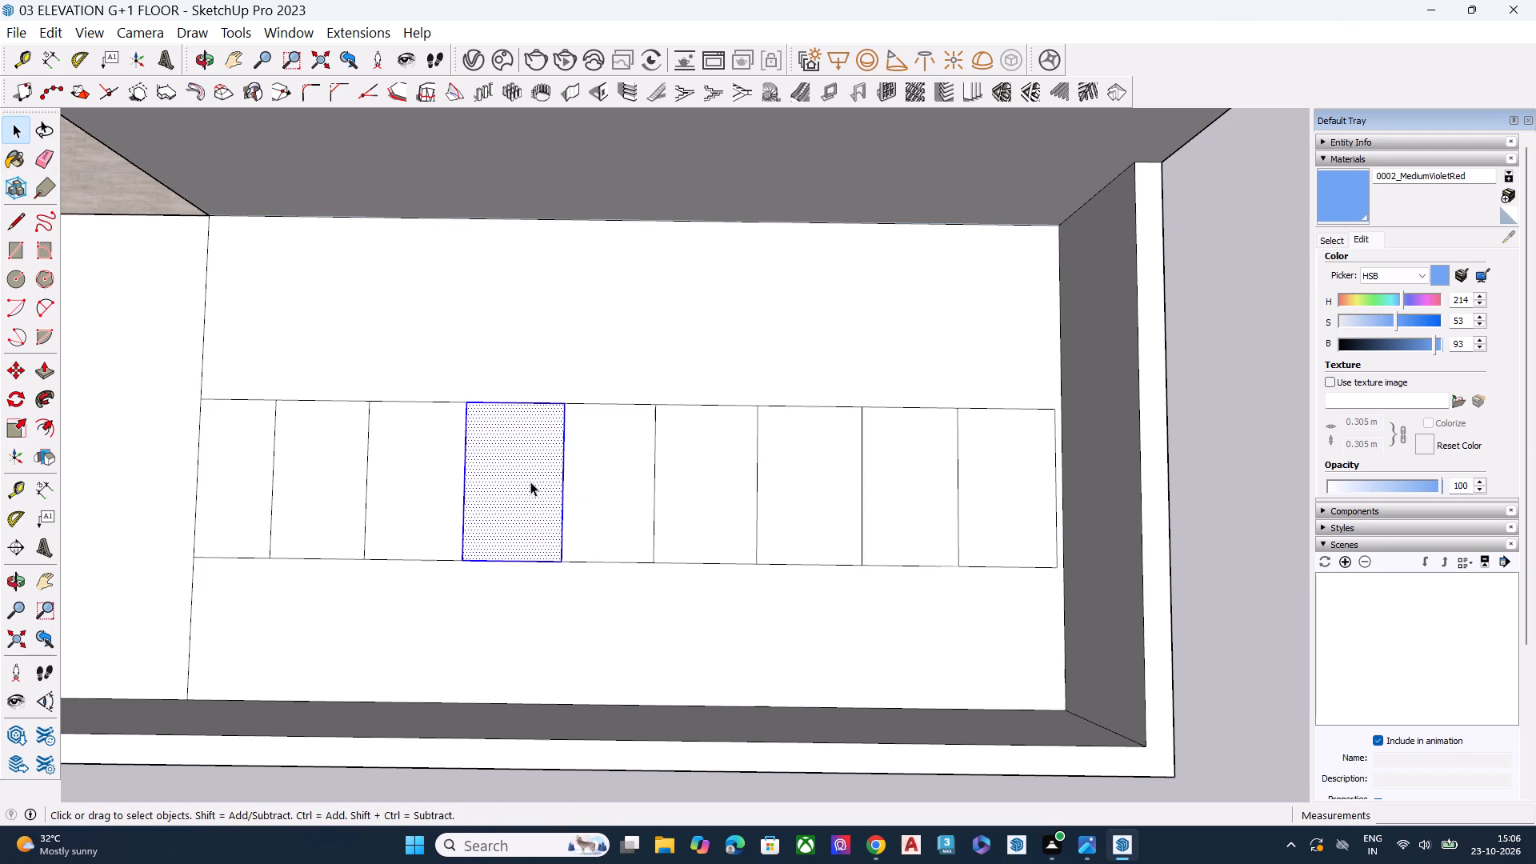
pyautogui.doubleClick(590, 482)
pyautogui.press('s')
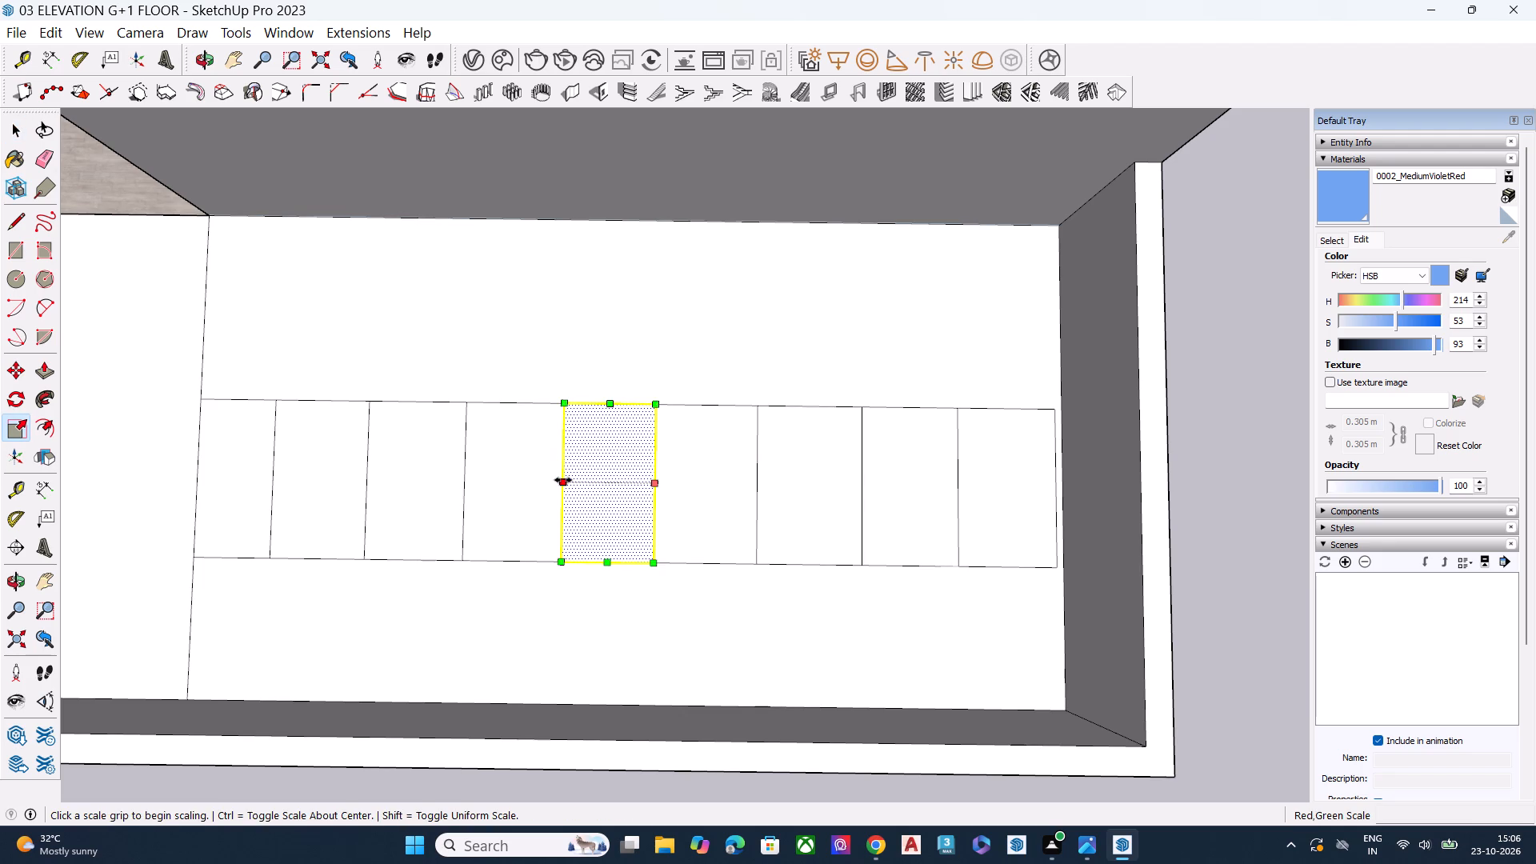
pyautogui.click(563, 480)
pyautogui.click(558, 480)
pyautogui.press('space')
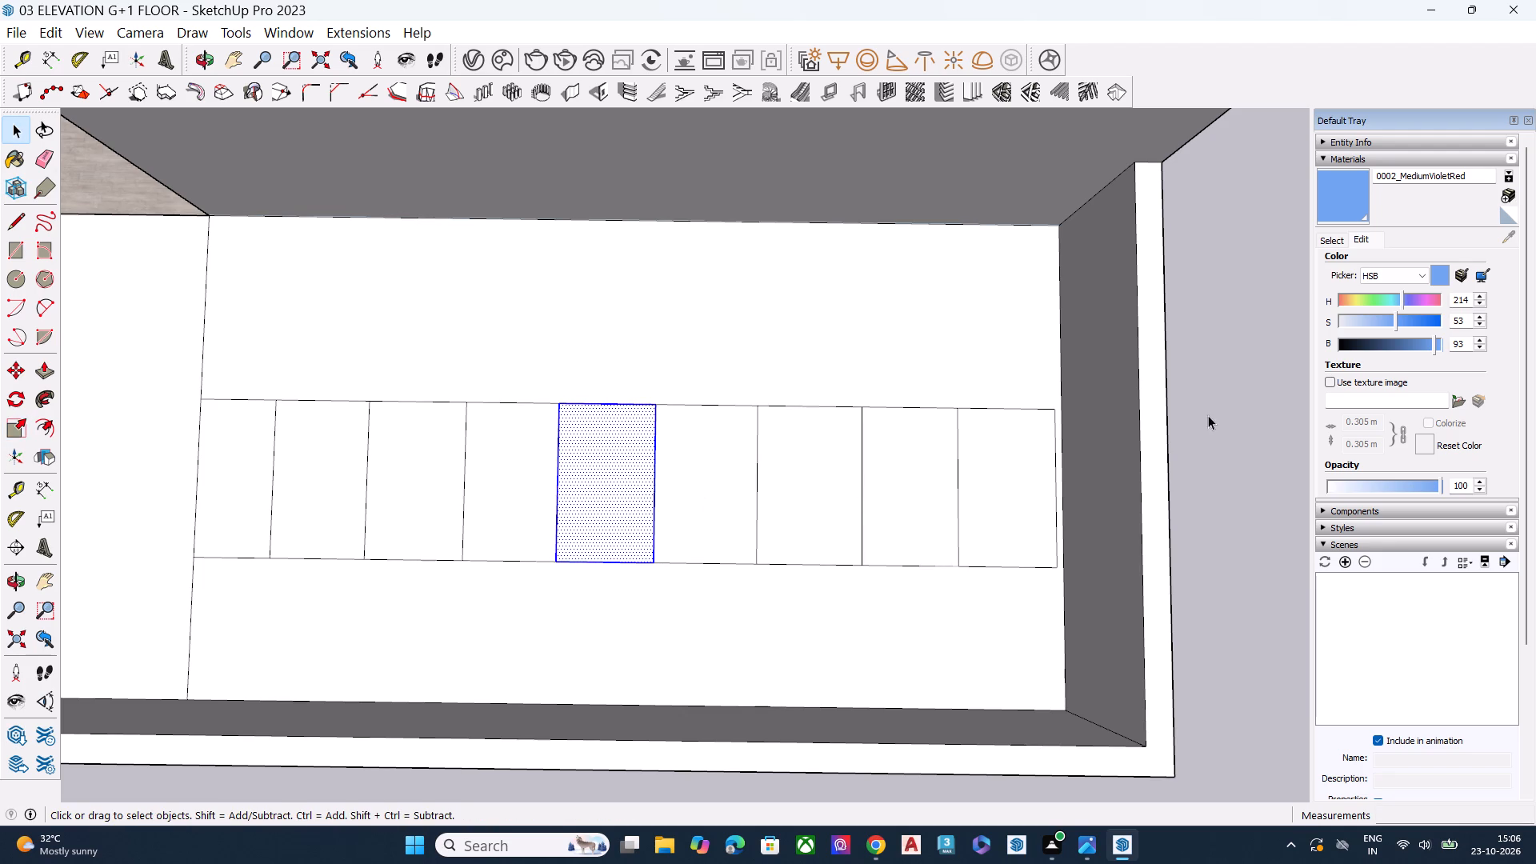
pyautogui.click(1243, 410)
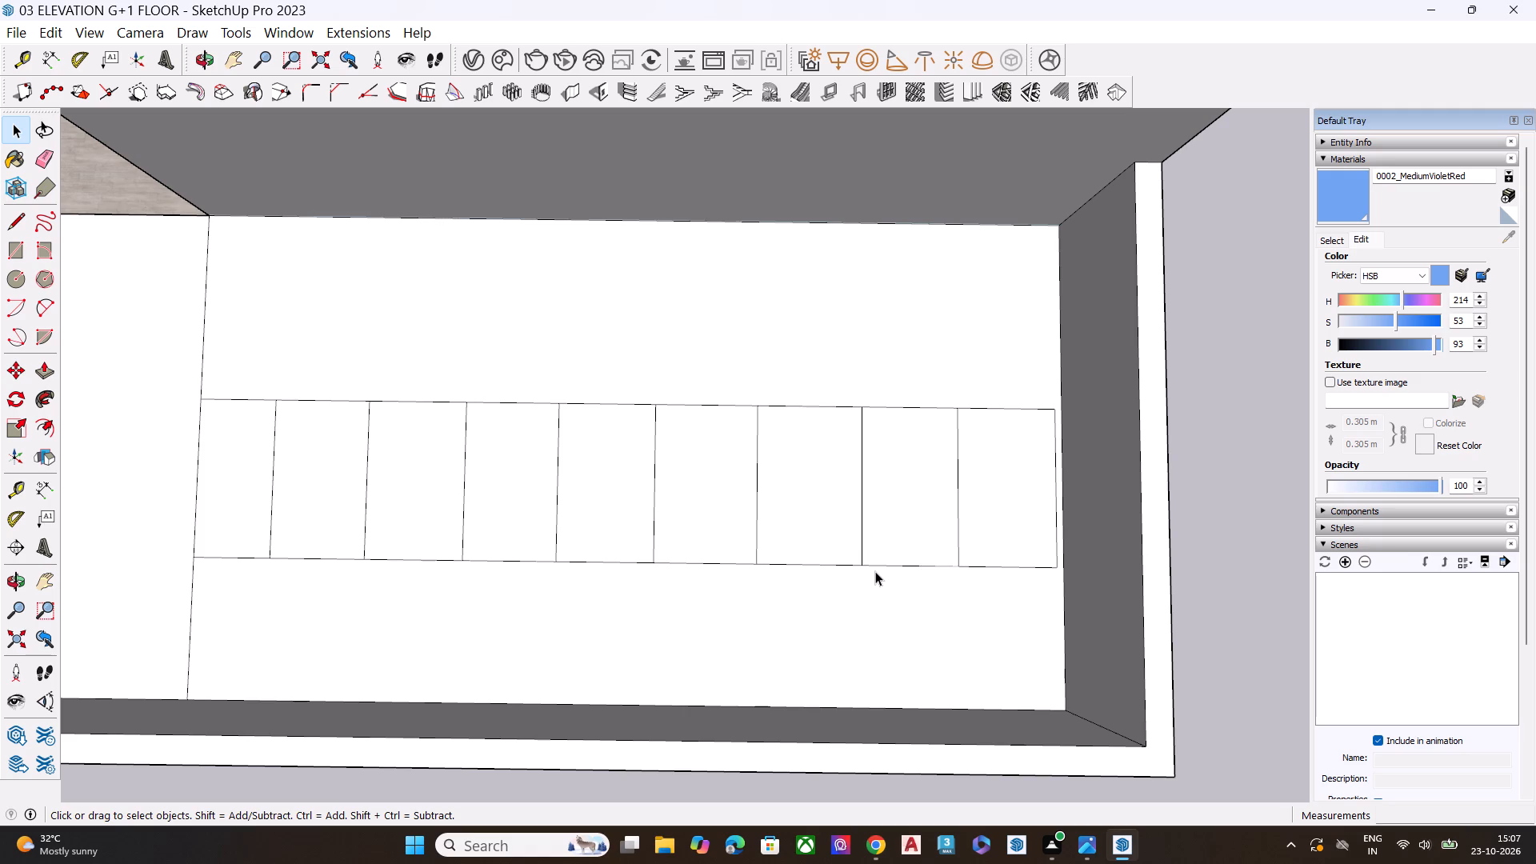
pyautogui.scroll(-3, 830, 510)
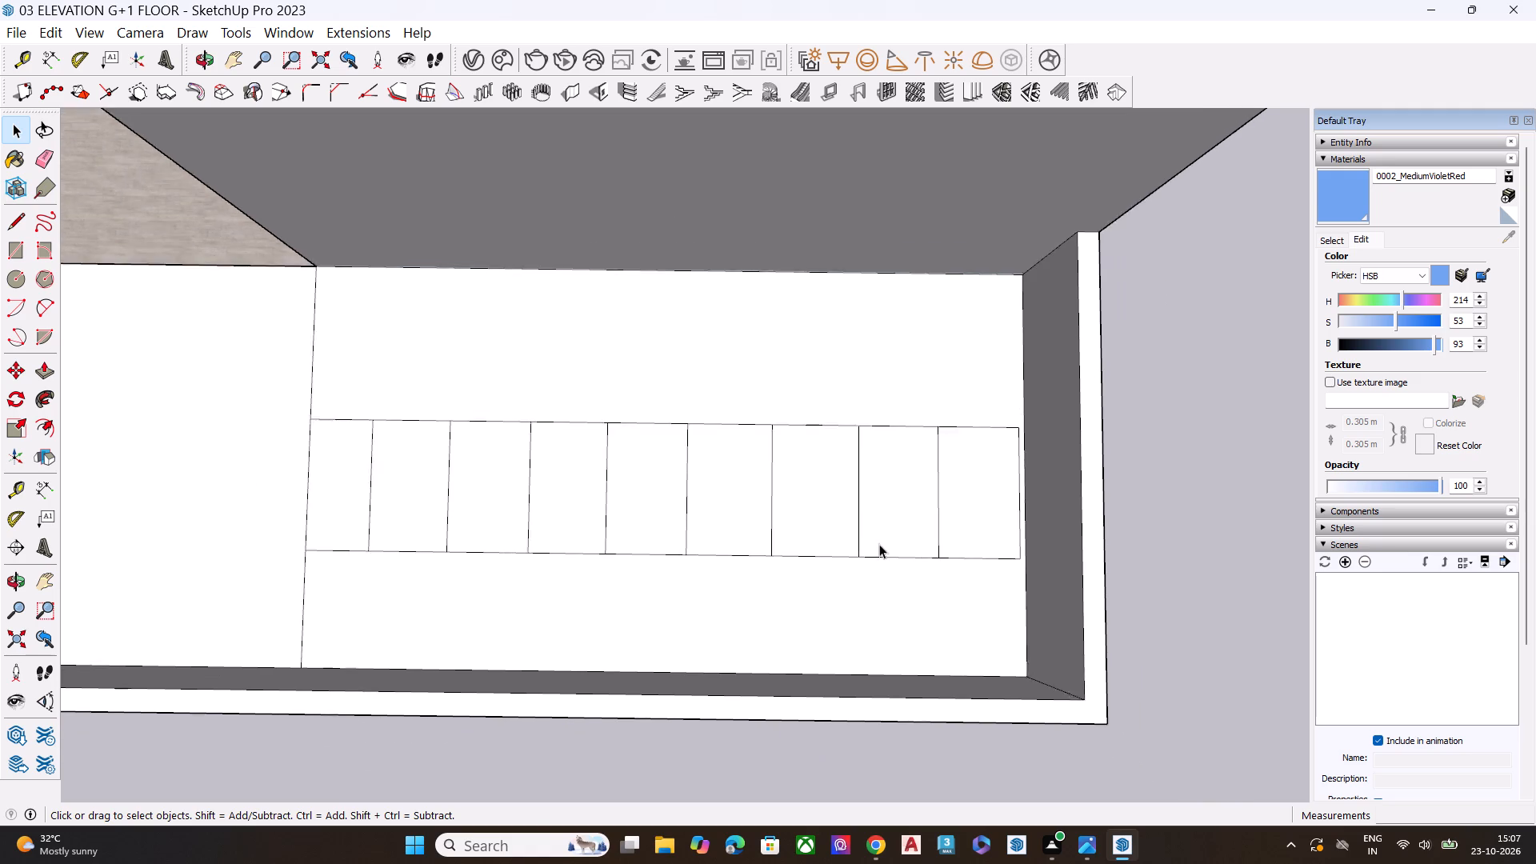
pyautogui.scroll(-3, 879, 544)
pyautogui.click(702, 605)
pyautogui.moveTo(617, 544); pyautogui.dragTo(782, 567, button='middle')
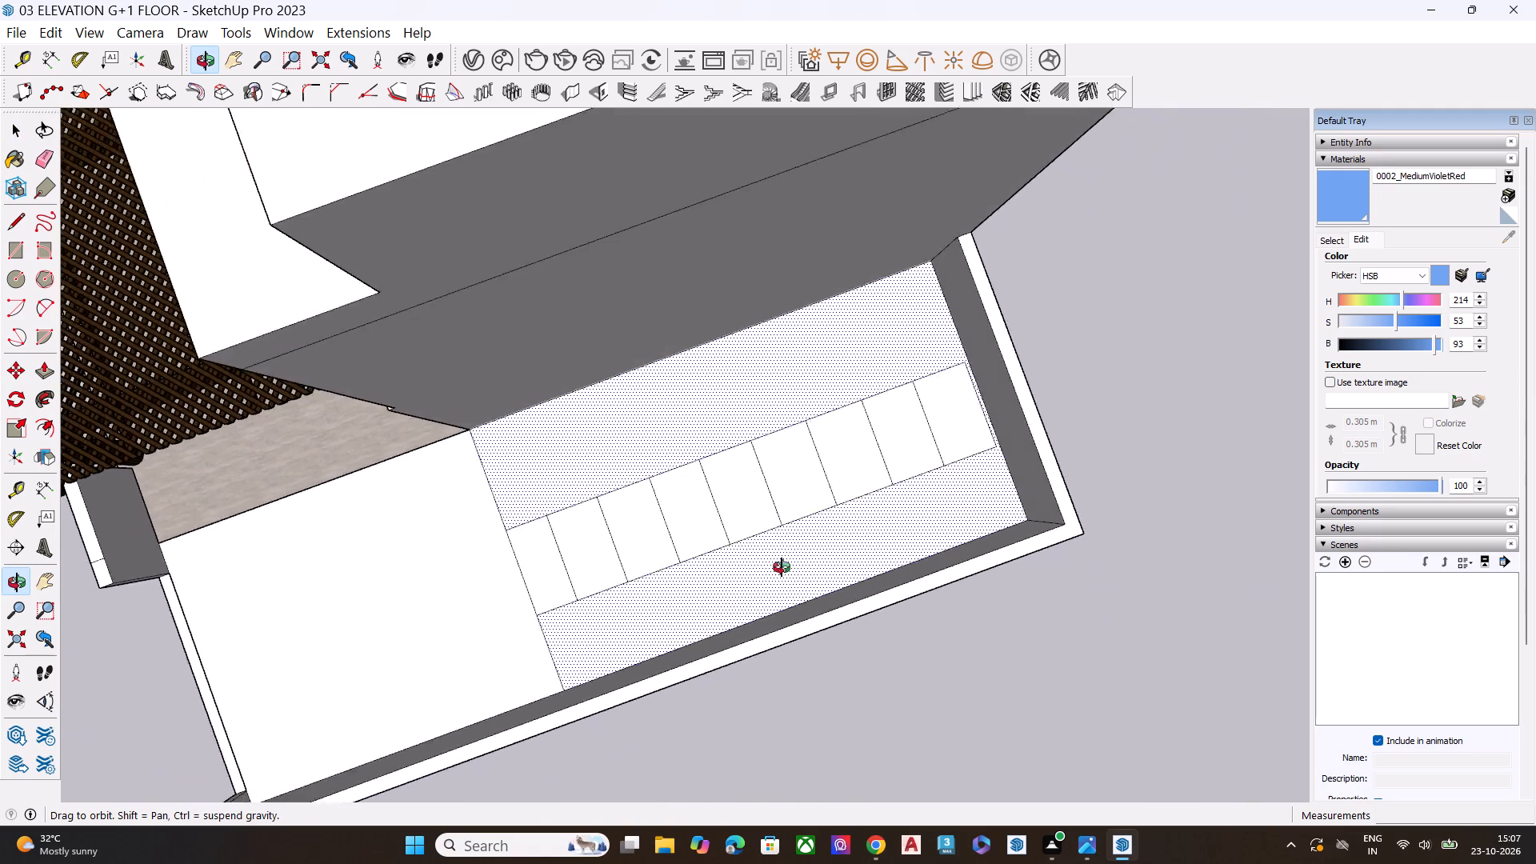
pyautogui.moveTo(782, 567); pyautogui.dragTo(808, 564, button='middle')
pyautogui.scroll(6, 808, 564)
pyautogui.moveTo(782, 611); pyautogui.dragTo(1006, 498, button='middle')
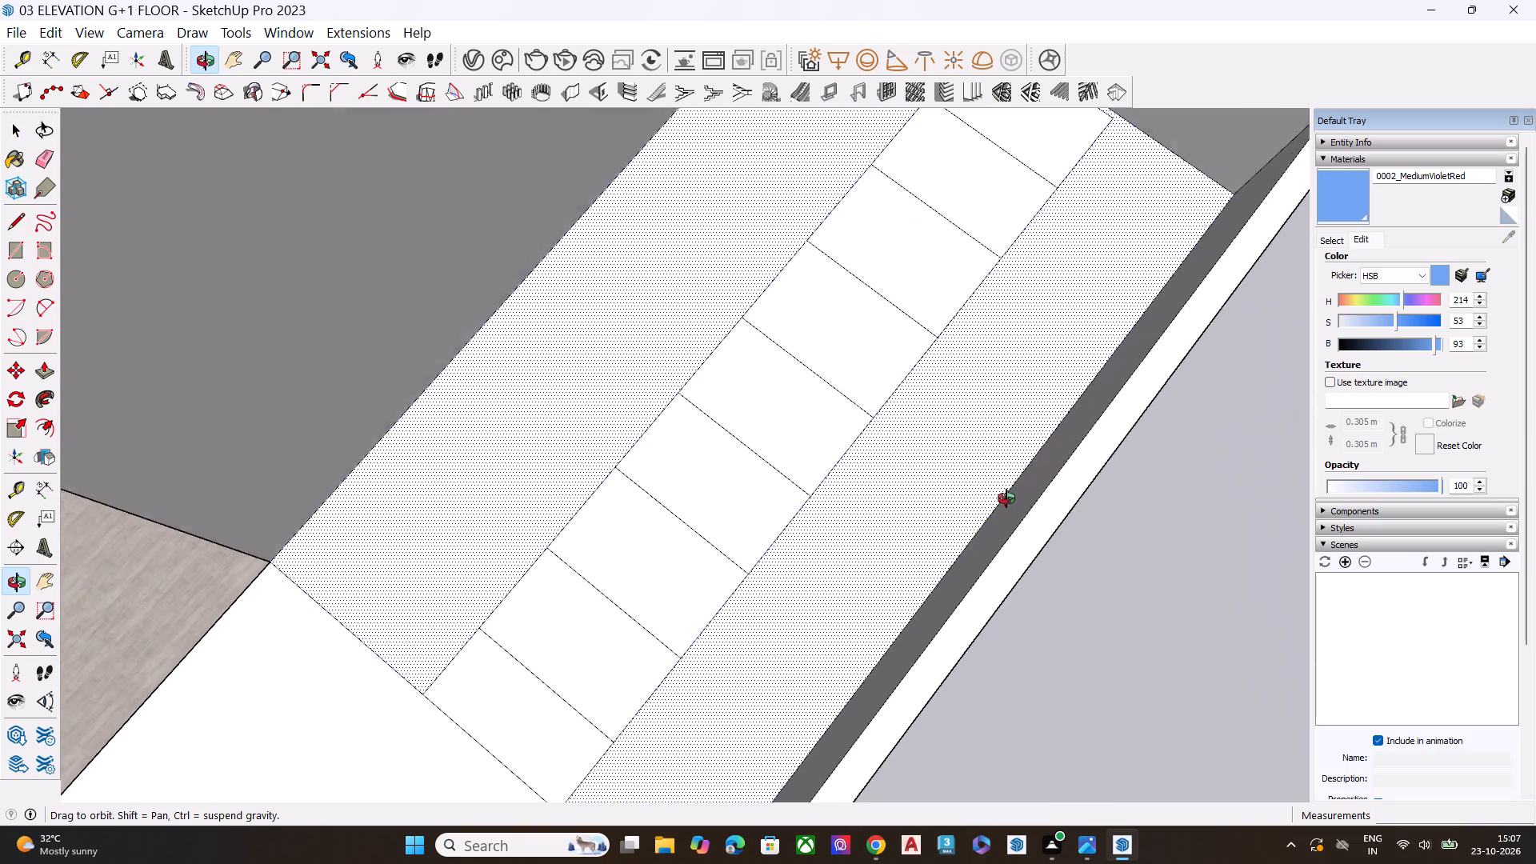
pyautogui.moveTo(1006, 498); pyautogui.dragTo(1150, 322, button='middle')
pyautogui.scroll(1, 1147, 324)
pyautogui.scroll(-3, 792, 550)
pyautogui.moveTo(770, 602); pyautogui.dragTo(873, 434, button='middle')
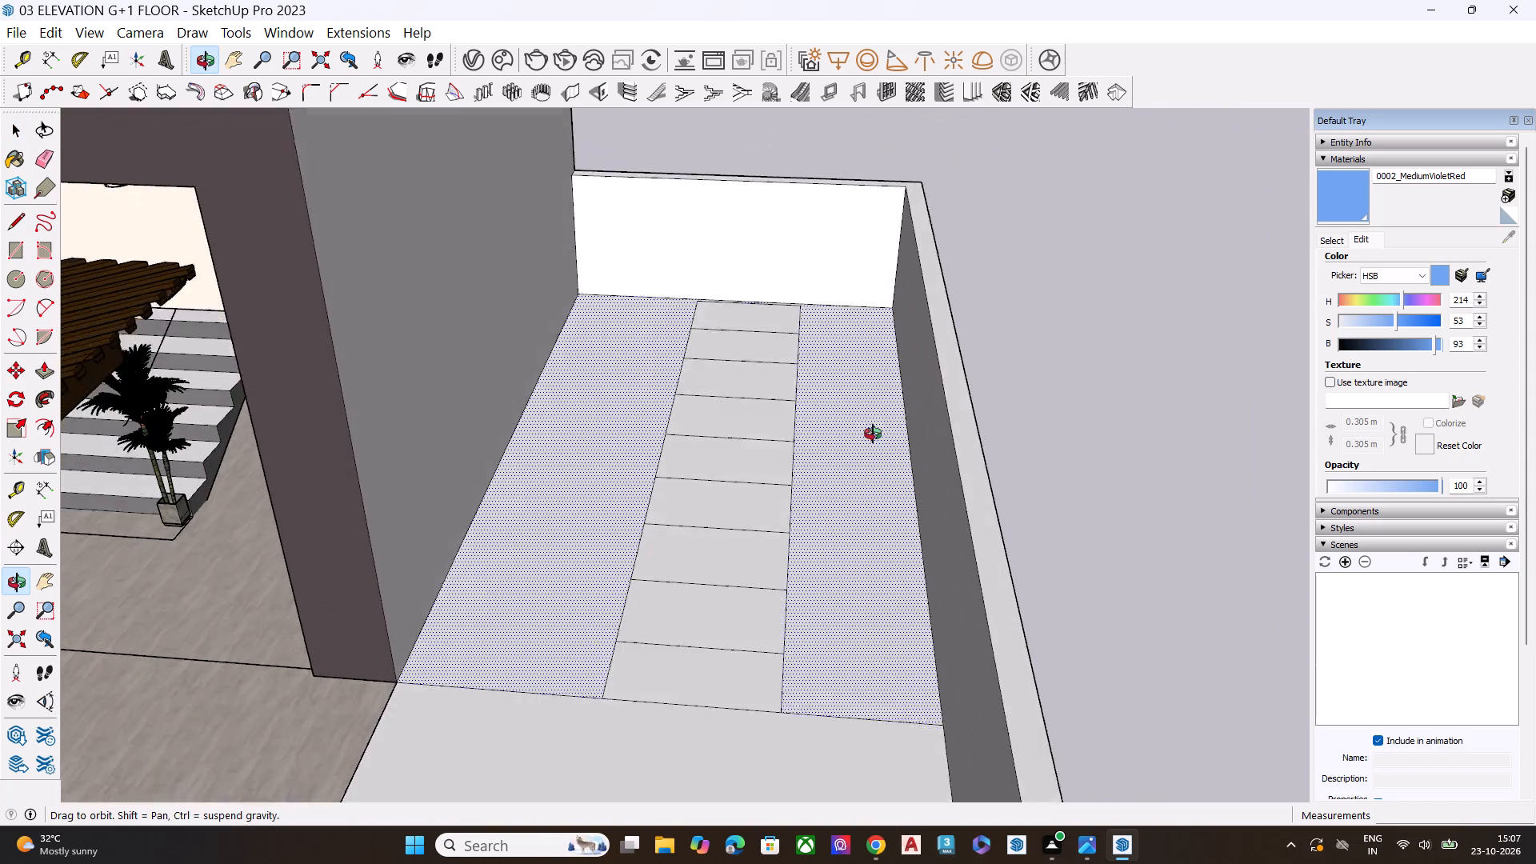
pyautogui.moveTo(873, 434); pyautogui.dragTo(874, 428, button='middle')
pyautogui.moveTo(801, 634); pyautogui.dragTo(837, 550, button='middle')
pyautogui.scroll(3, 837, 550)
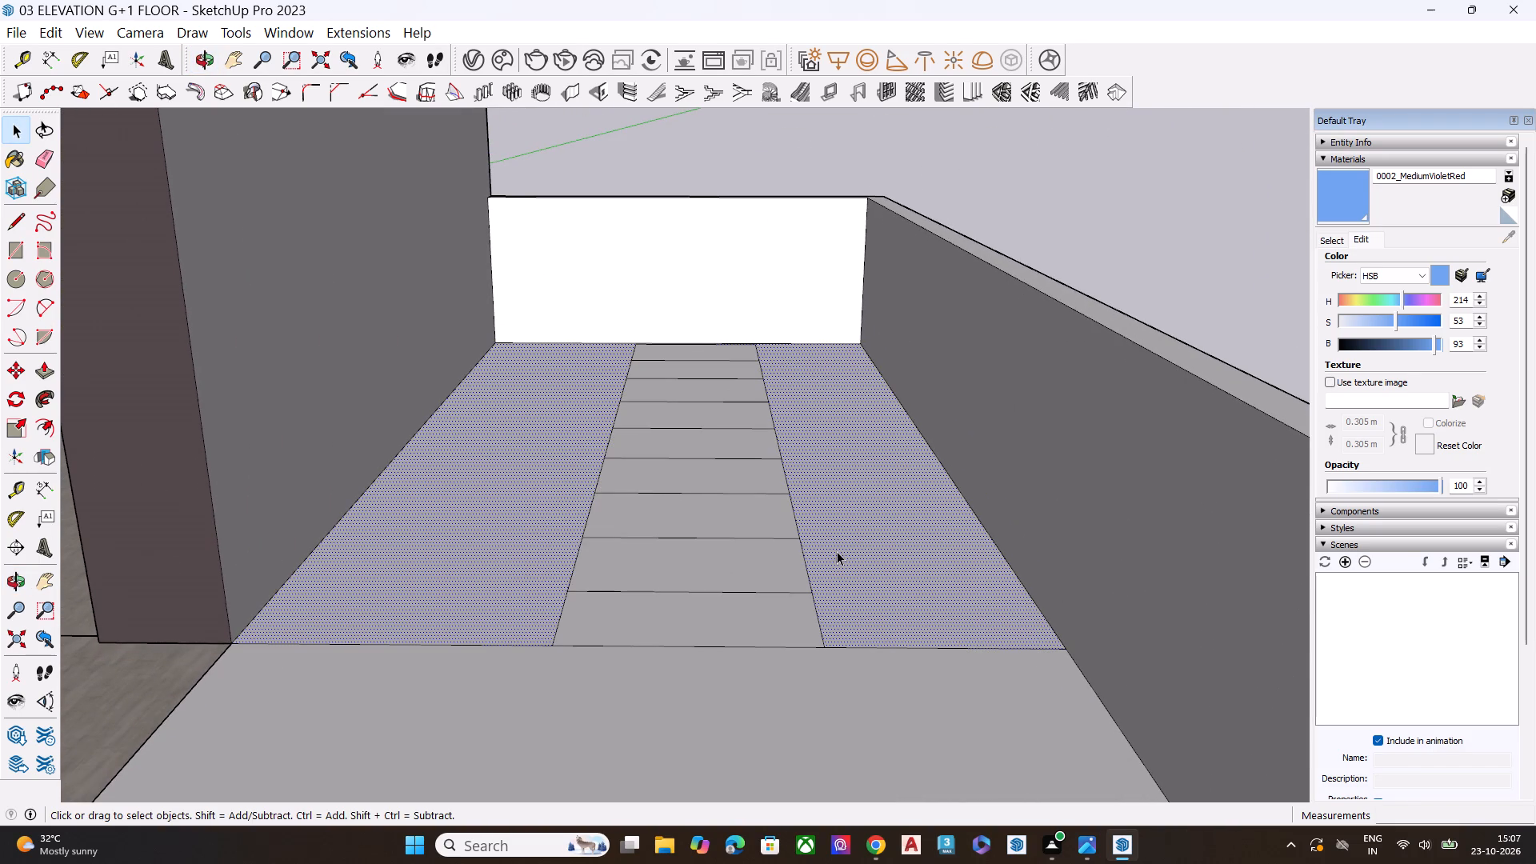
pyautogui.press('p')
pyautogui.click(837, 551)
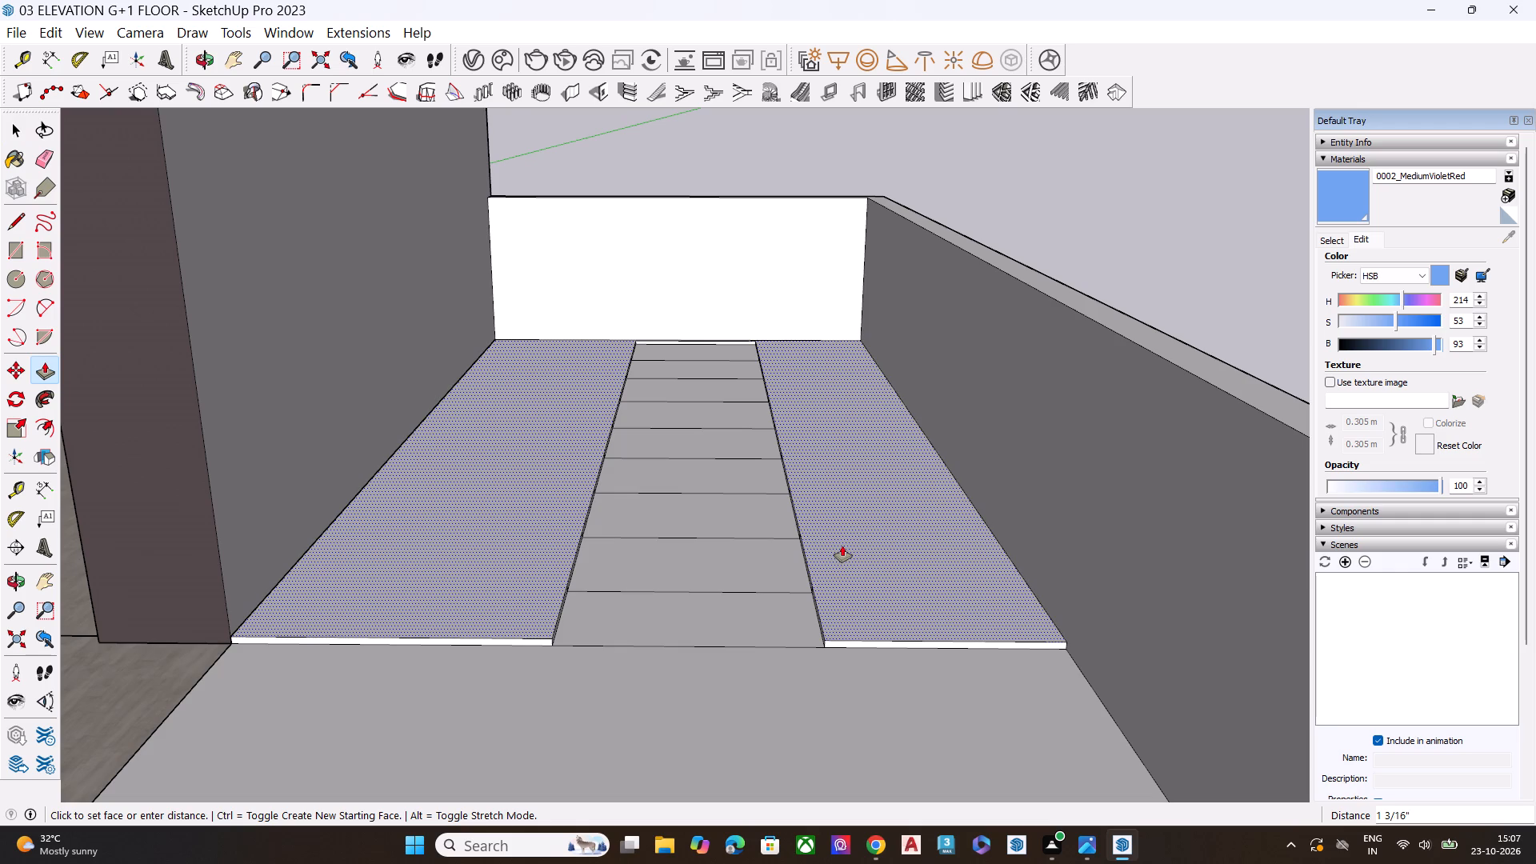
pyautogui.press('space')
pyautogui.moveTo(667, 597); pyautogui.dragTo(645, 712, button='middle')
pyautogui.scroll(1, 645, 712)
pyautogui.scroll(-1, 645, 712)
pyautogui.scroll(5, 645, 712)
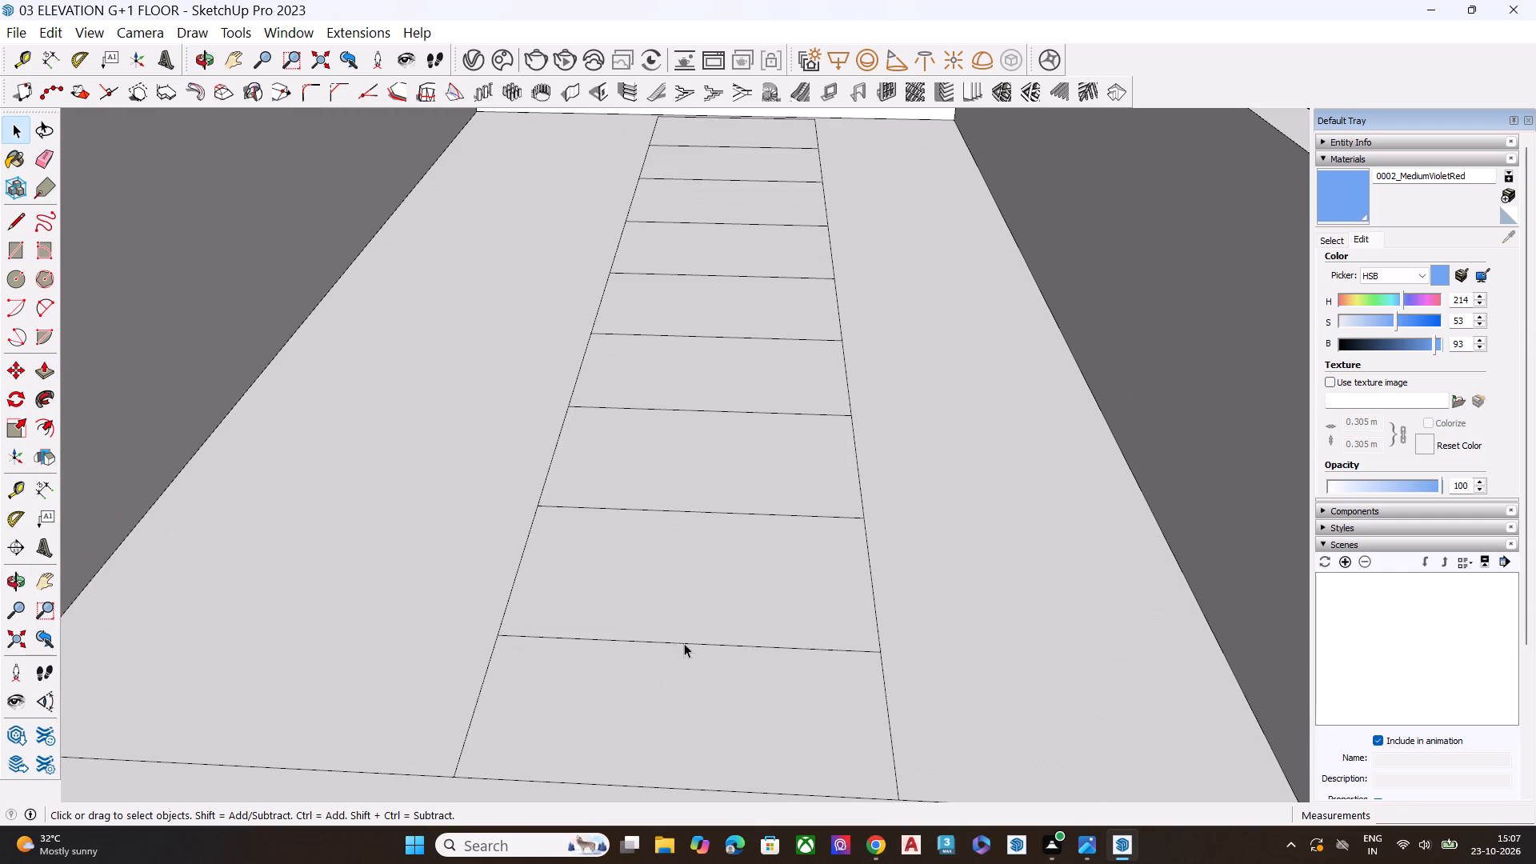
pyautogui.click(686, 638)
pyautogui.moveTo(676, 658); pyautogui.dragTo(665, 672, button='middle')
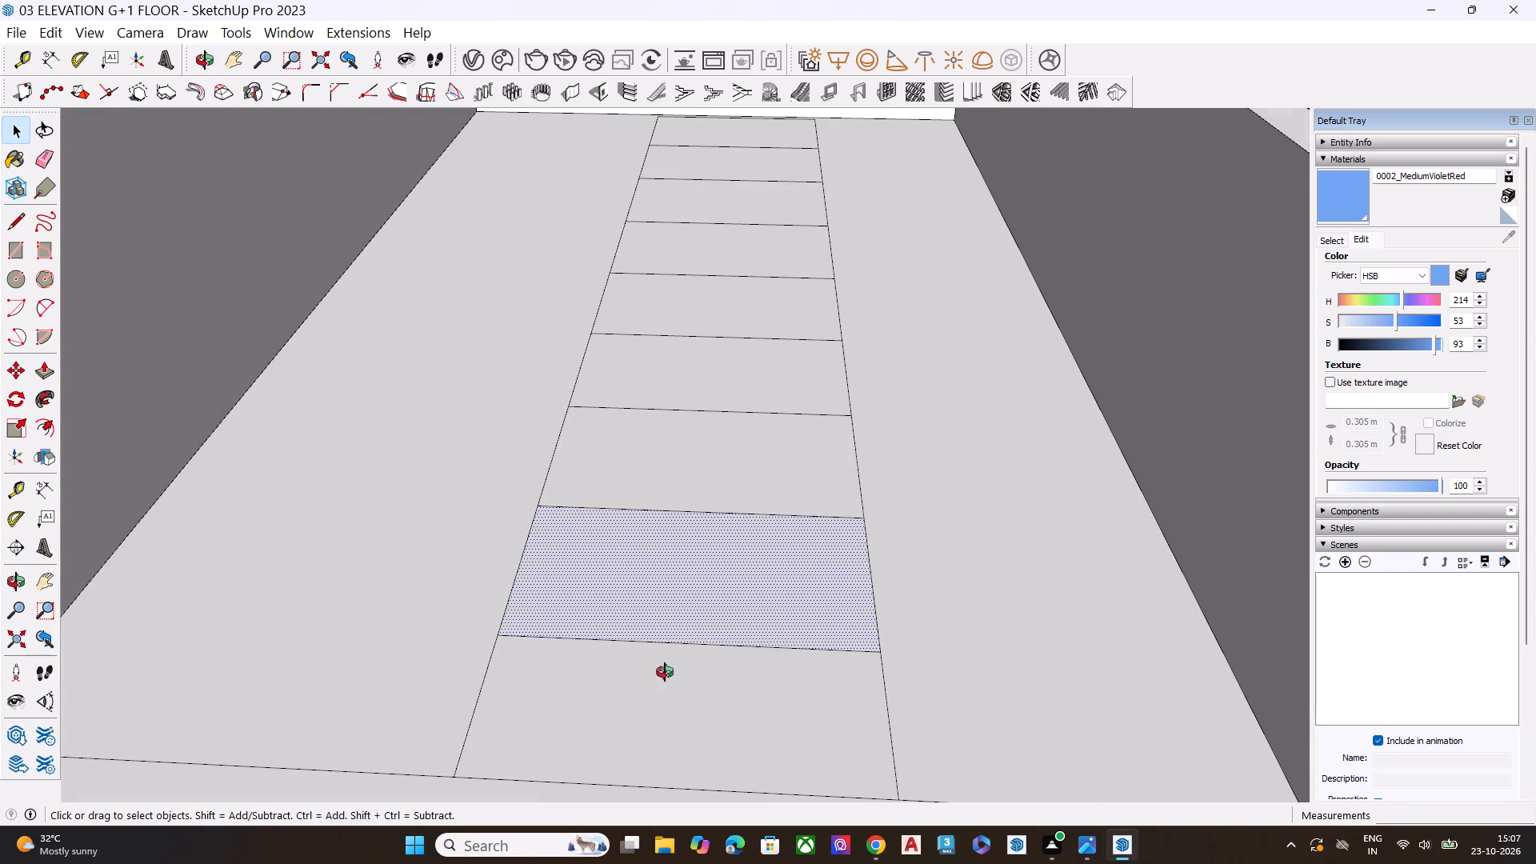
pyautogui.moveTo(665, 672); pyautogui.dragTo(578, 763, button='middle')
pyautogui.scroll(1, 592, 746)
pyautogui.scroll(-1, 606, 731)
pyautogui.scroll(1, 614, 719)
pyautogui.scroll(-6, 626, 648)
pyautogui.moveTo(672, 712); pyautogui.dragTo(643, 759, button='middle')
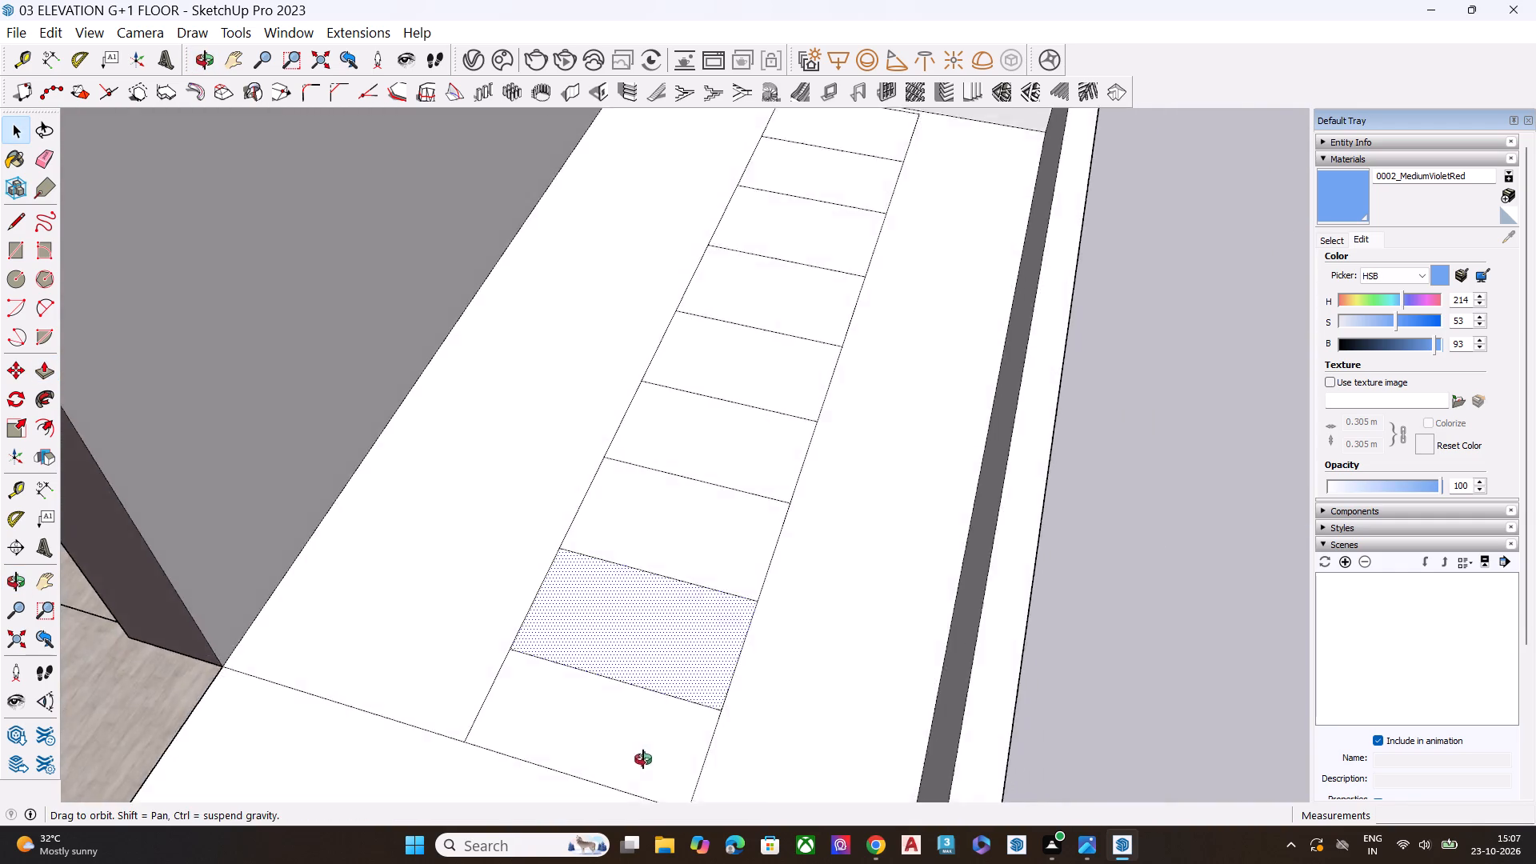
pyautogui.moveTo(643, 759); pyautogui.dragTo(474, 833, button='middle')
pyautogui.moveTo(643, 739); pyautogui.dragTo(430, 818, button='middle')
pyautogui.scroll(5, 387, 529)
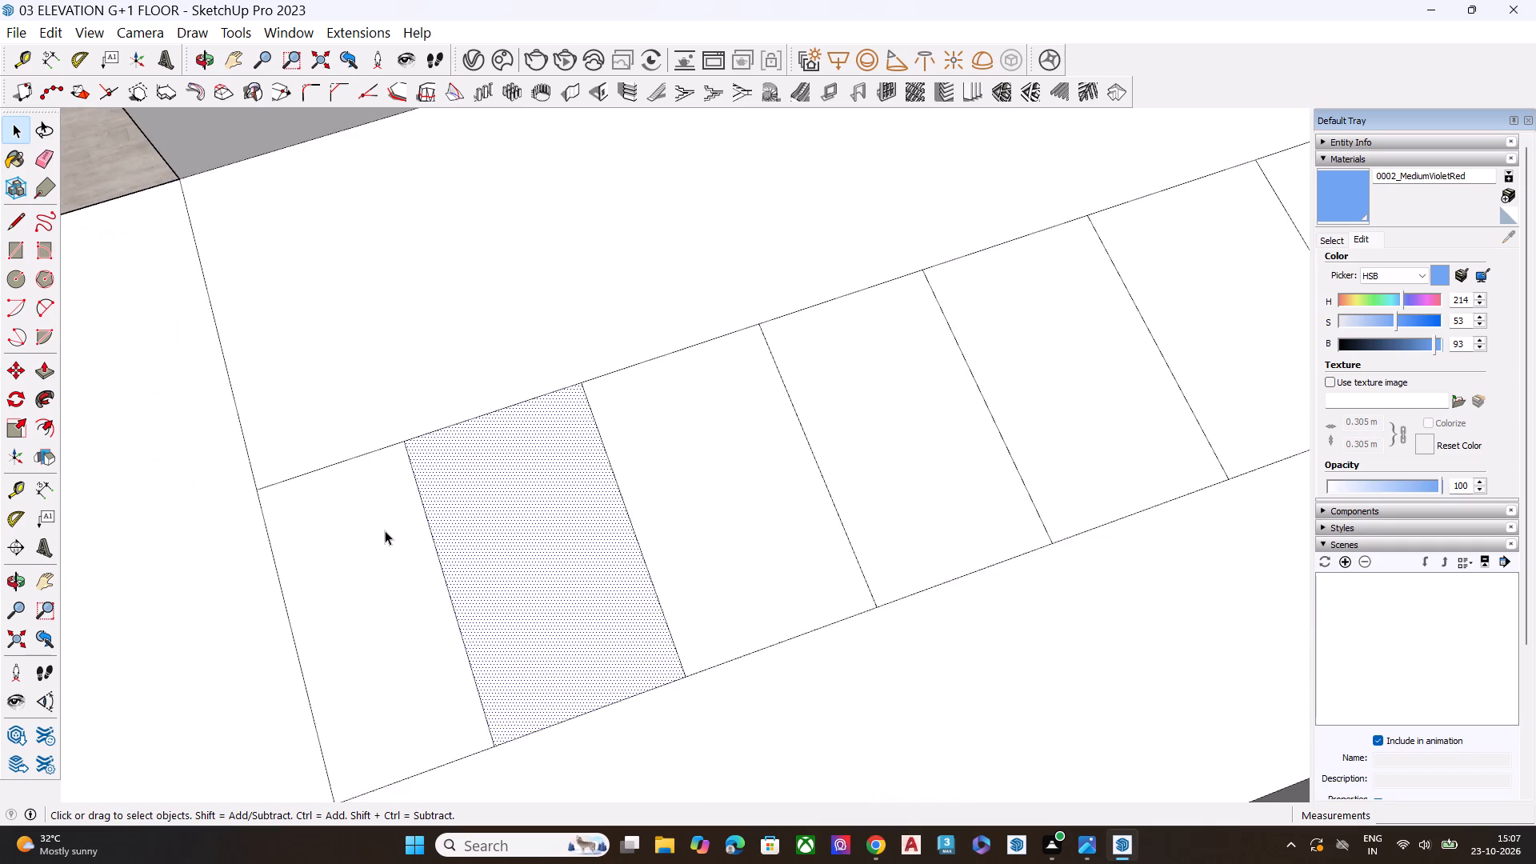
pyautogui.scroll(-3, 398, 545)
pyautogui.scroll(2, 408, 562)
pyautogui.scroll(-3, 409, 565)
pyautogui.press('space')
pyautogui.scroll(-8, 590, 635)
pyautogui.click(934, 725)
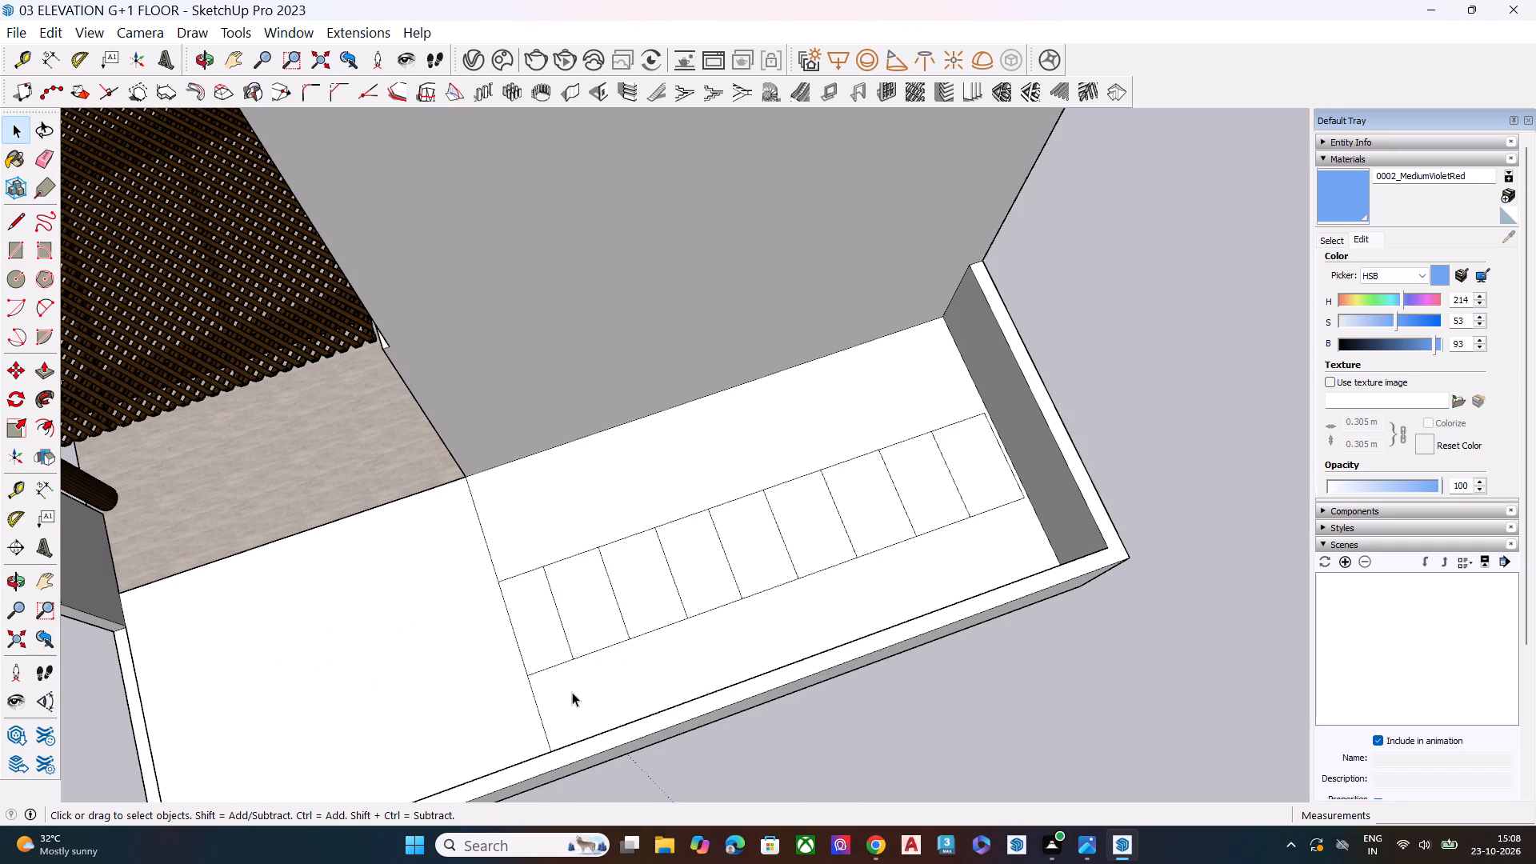
# Offset the outline of the strip's second panel from the slab's dividing line inward to form a framed inner rectangle.
pyautogui.scroll(4, 603, 607)
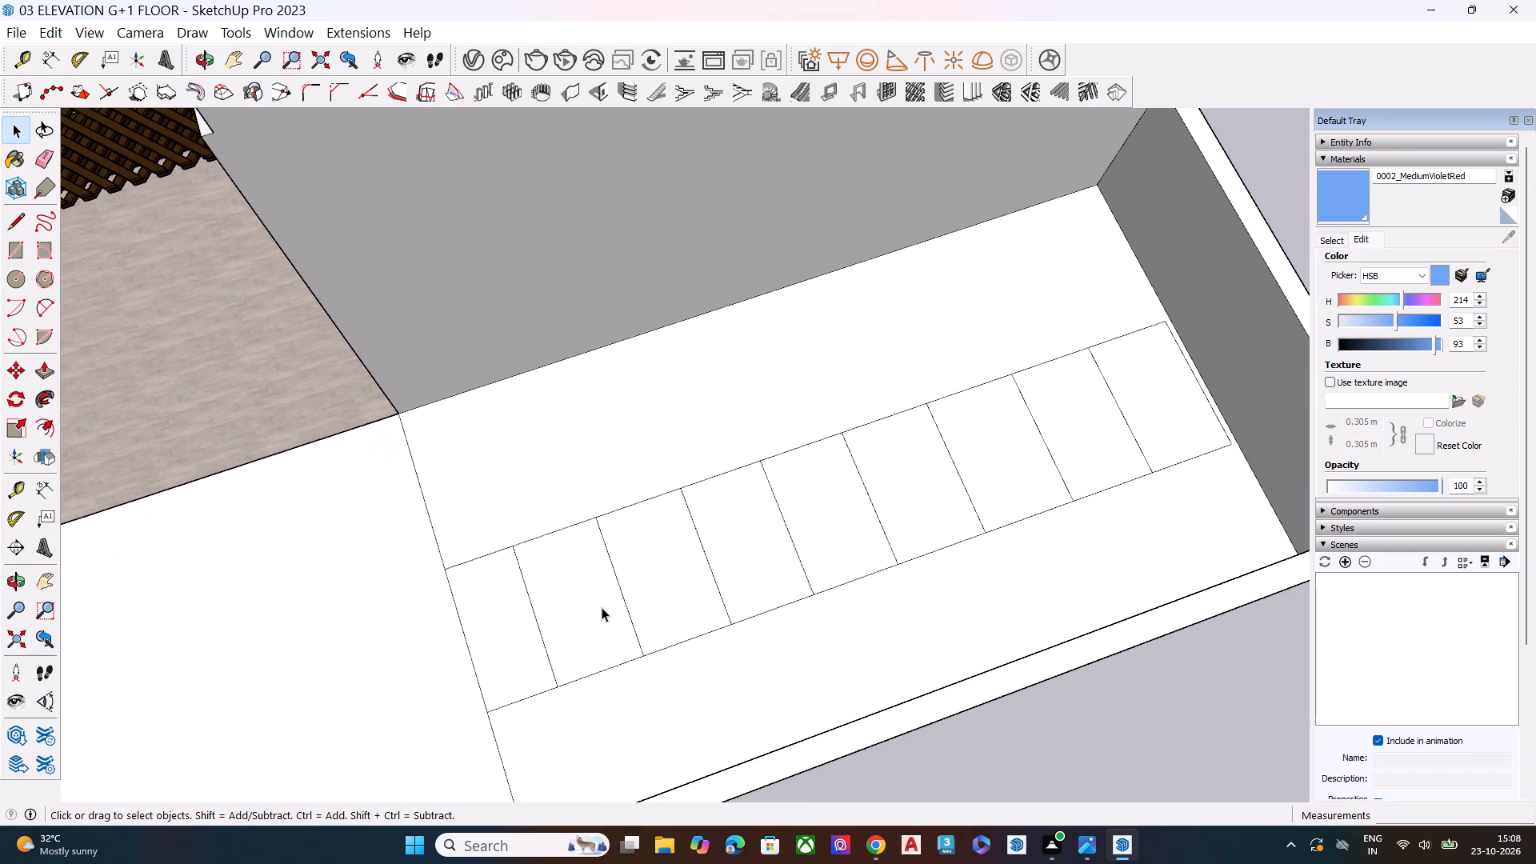
pyautogui.press('f')
pyautogui.press('space')
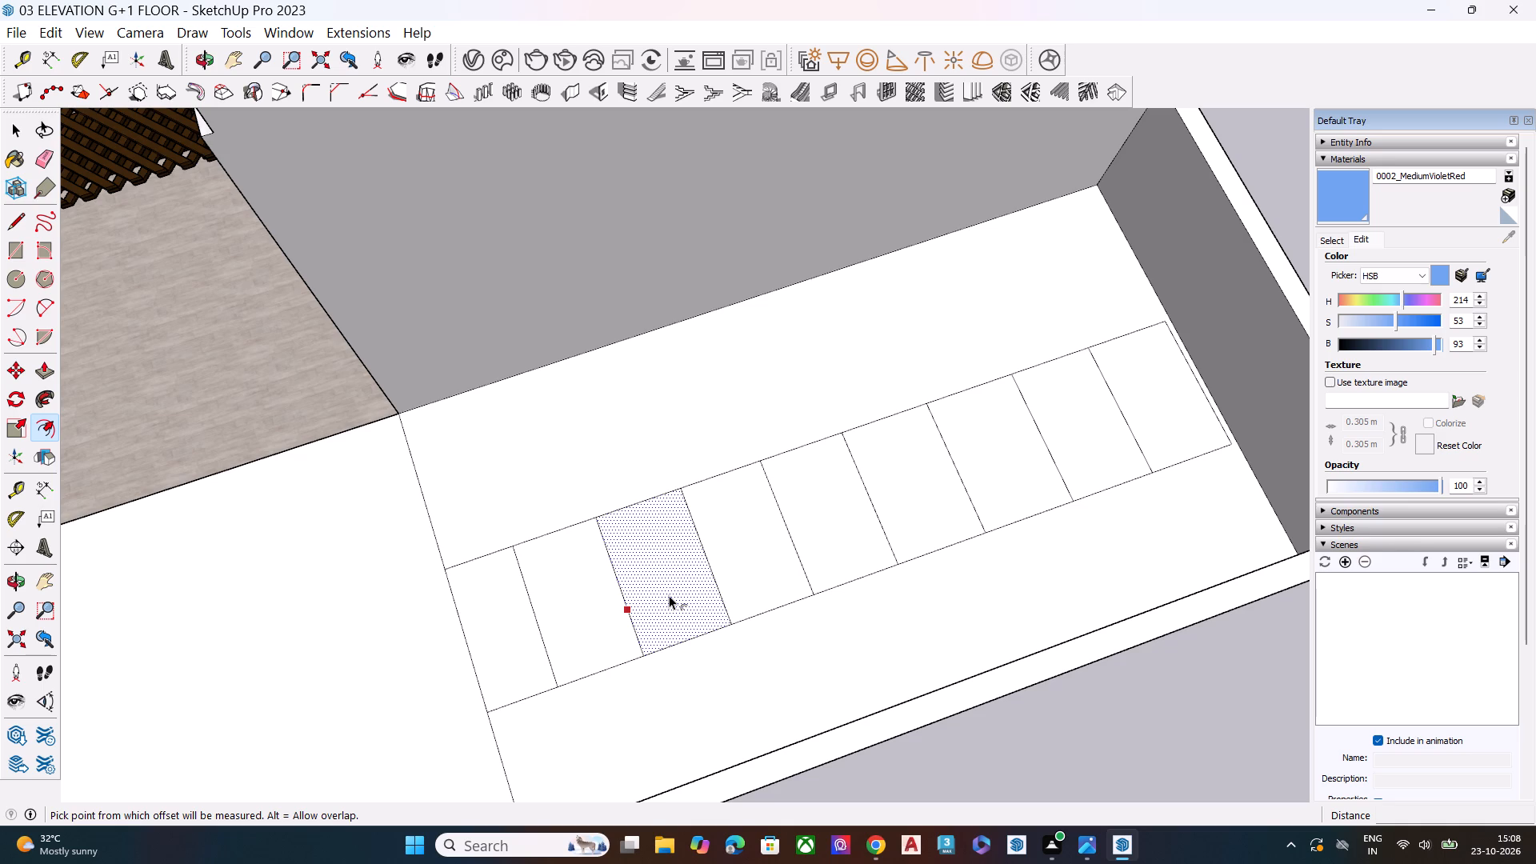
pyautogui.press('space')
pyautogui.click(569, 604)
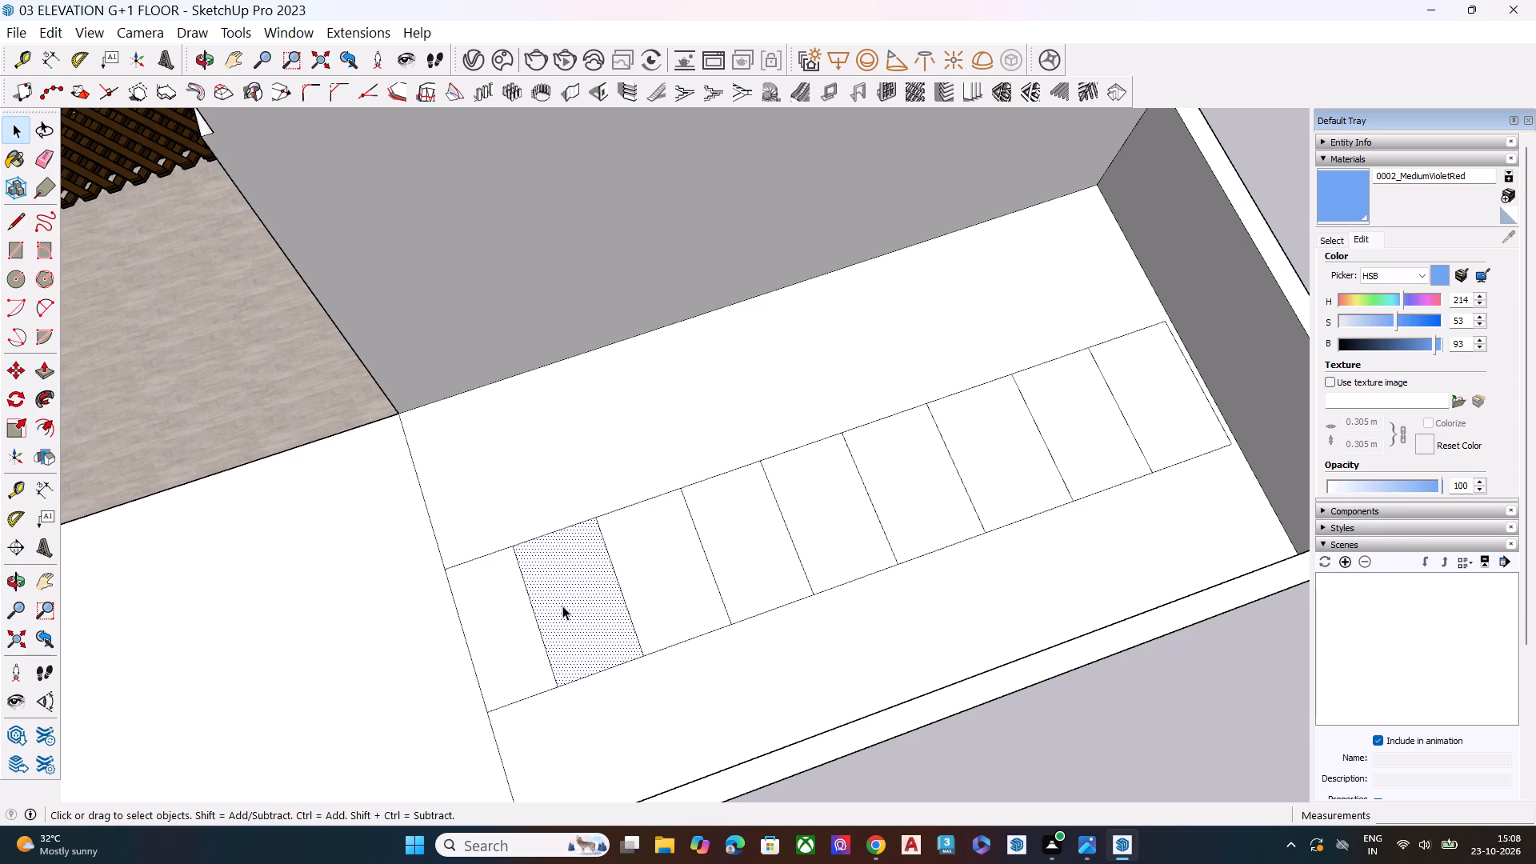
pyautogui.press('f')
pyautogui.click(570, 602)
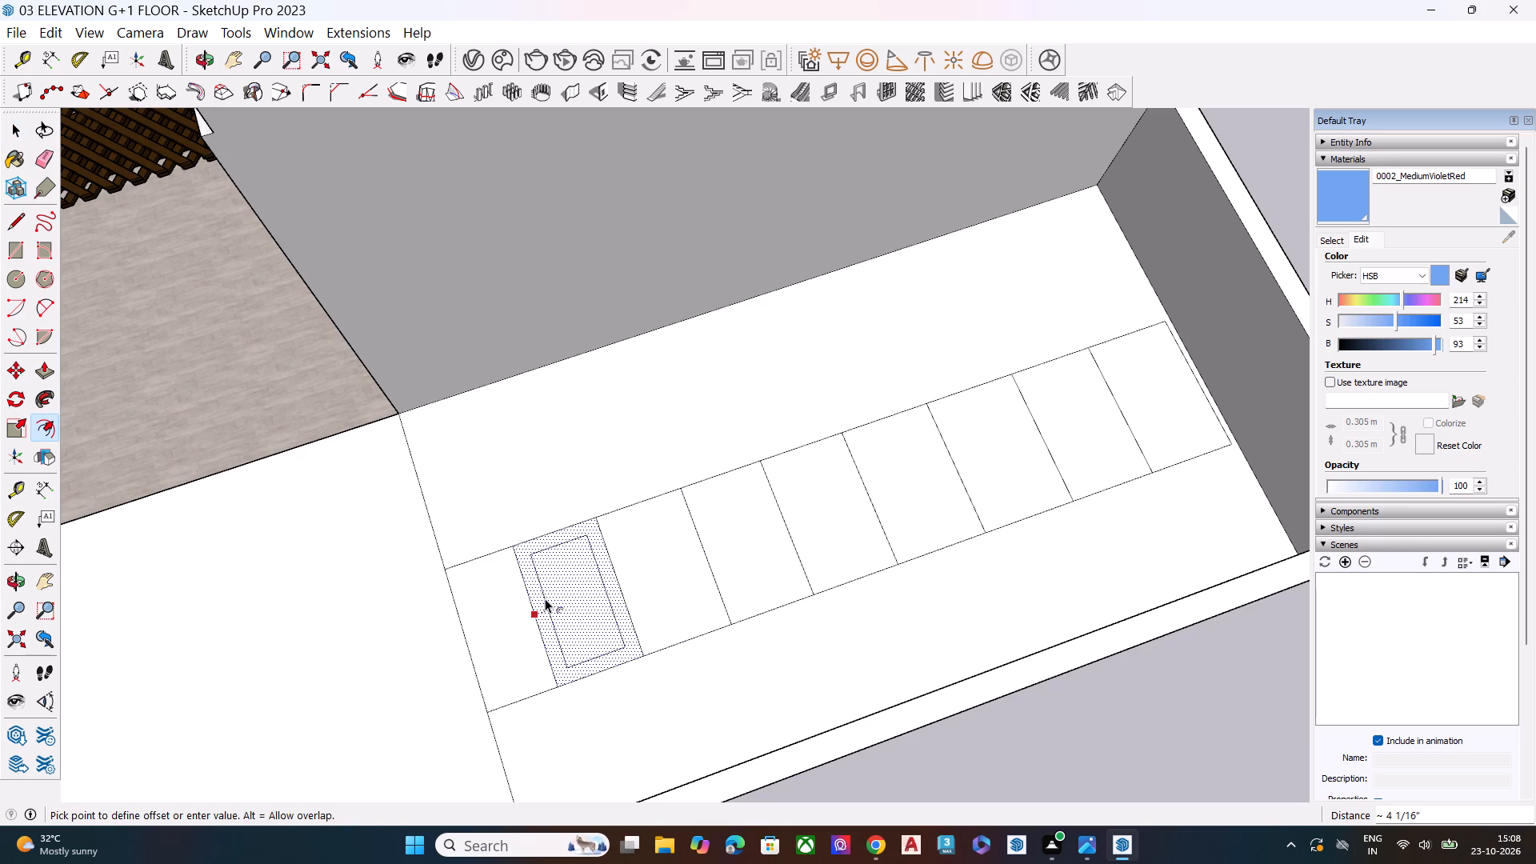
pyautogui.scroll(2, 545, 598)
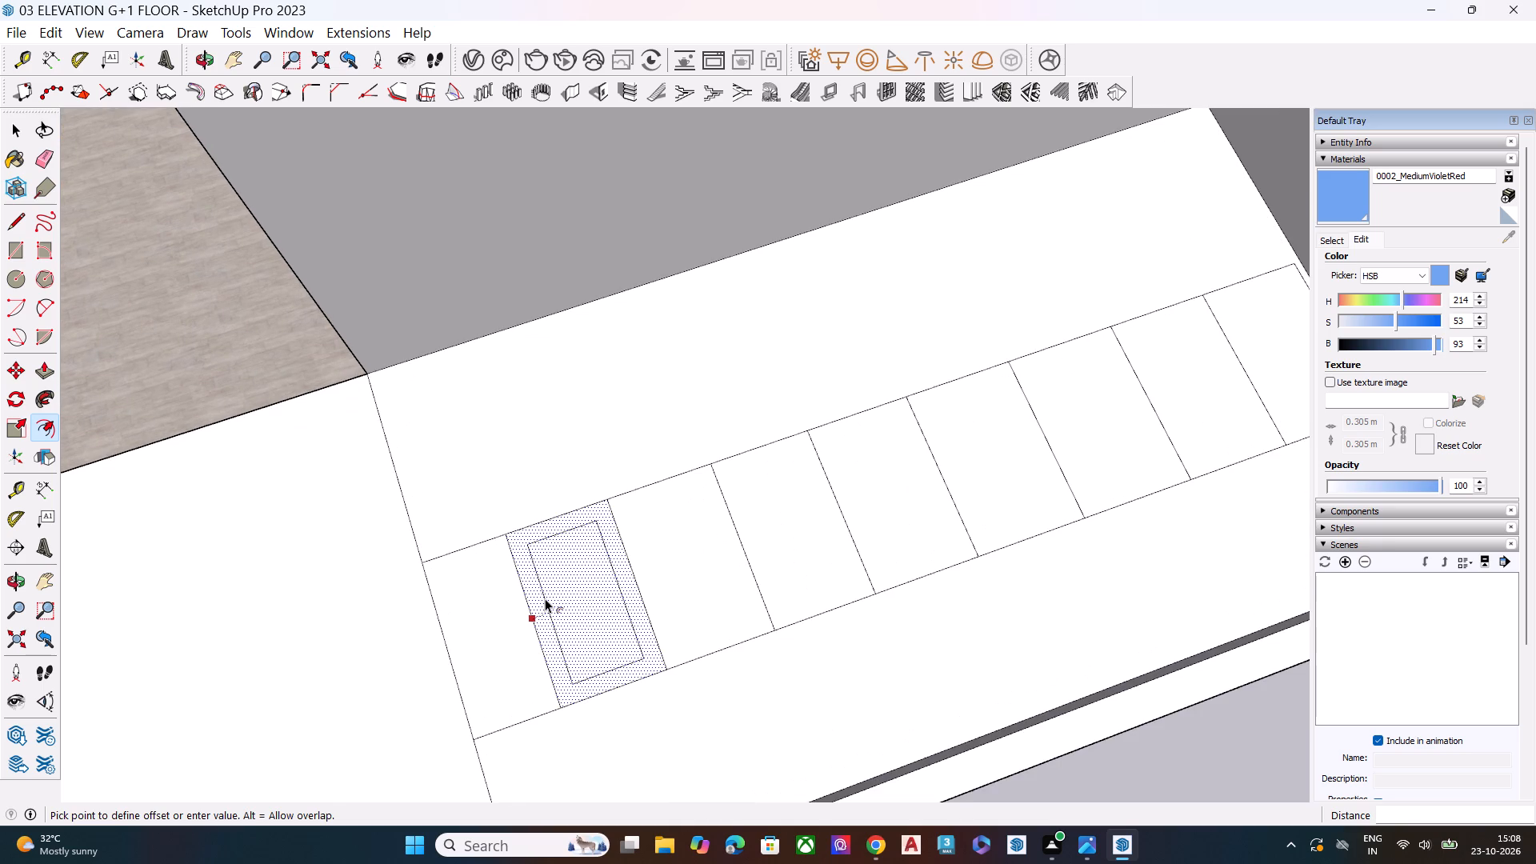
pyautogui.scroll(4, 545, 598)
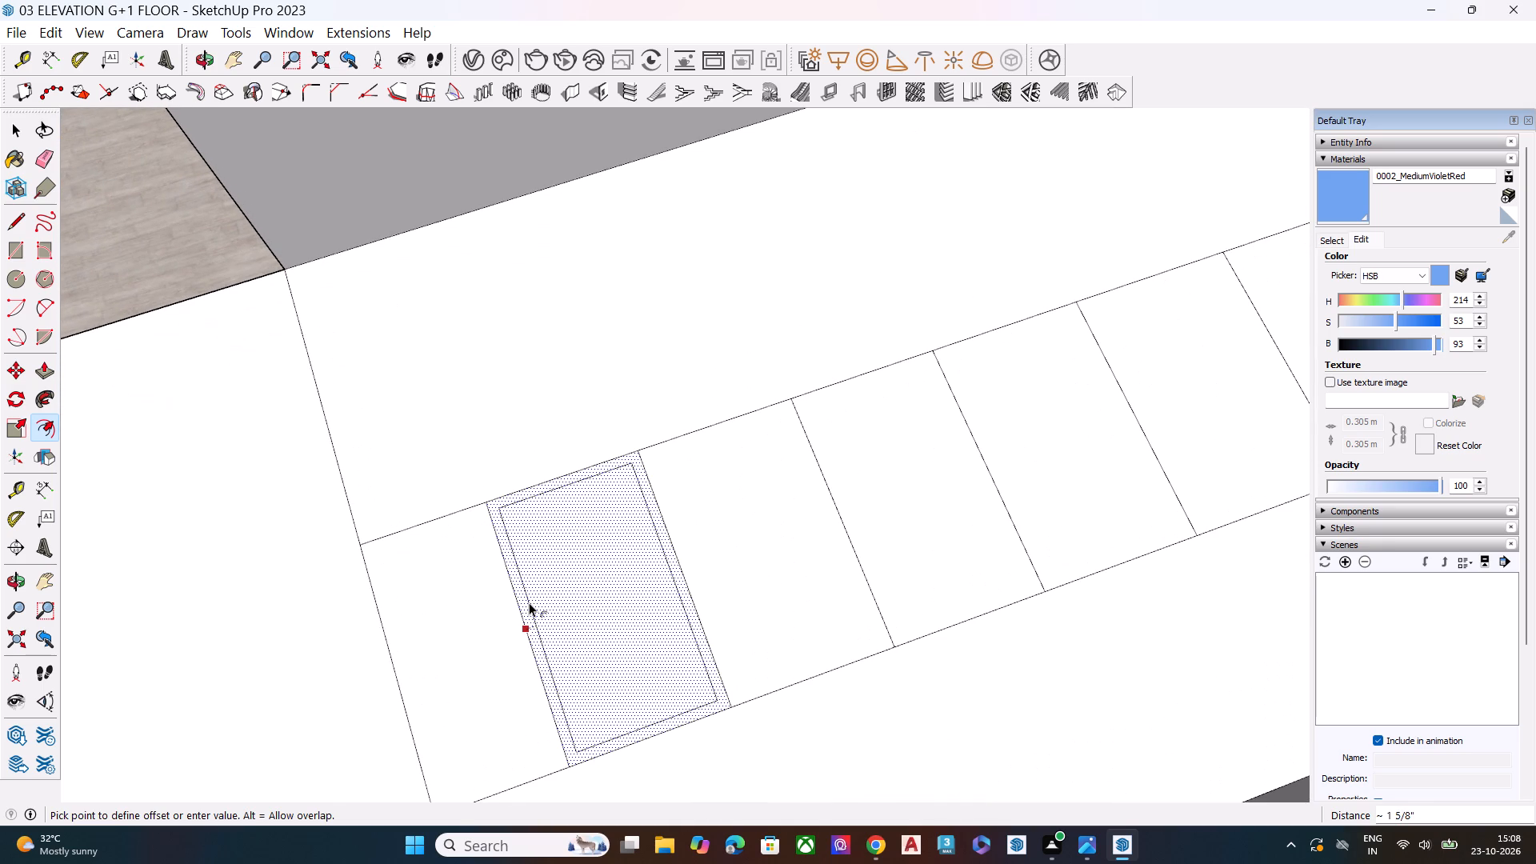
pyautogui.click(543, 600)
pyautogui.press('space')
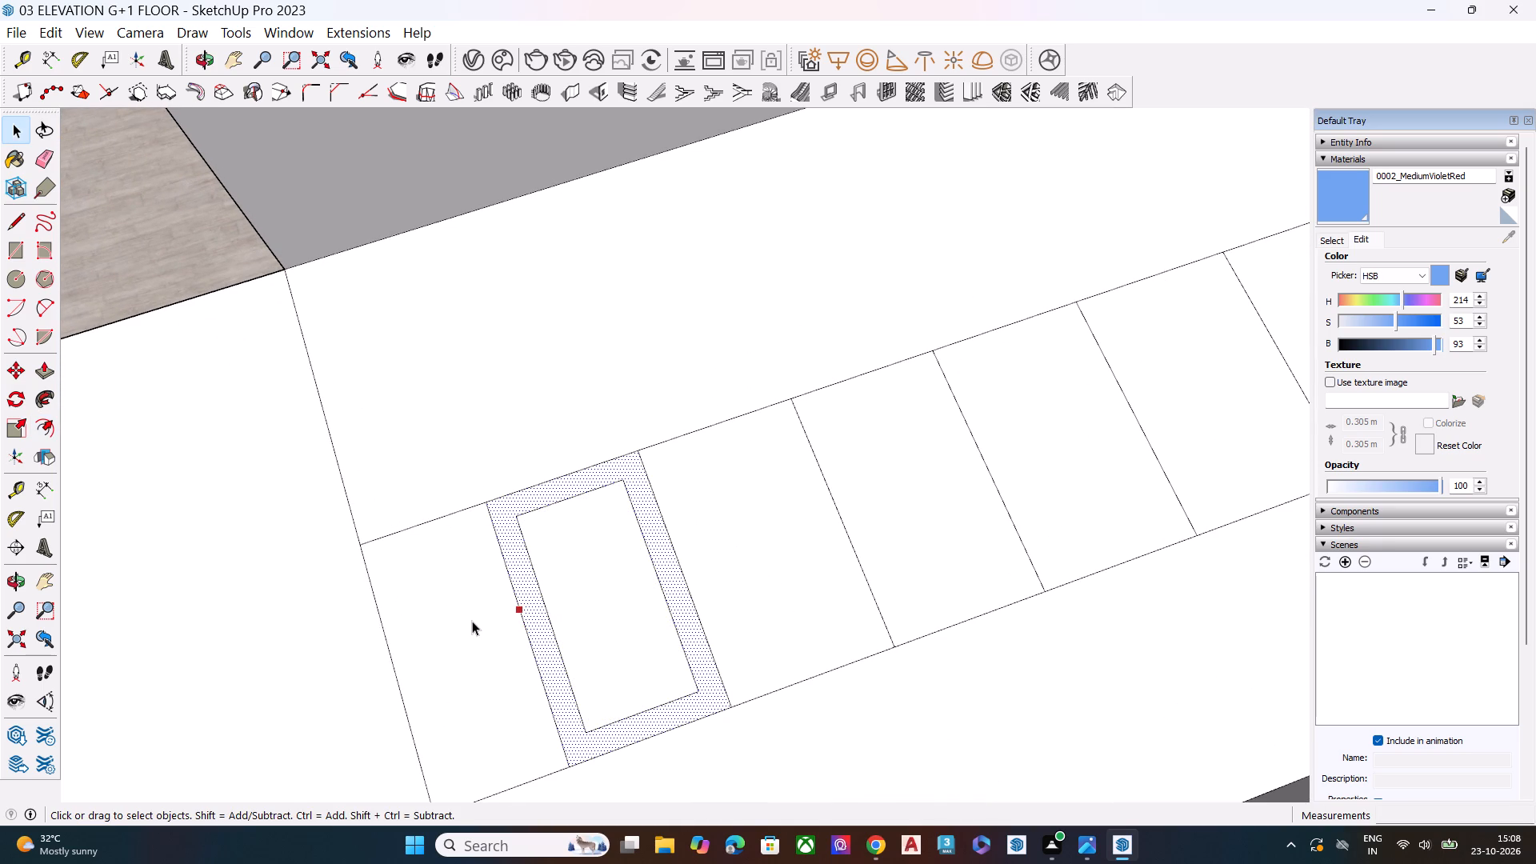
# Offset the narrow first panel's outline, beside the slab's dividing line, inward with a border similar to the second panel's.
pyautogui.click(470, 622)
pyautogui.press('f')
pyautogui.click(470, 622)
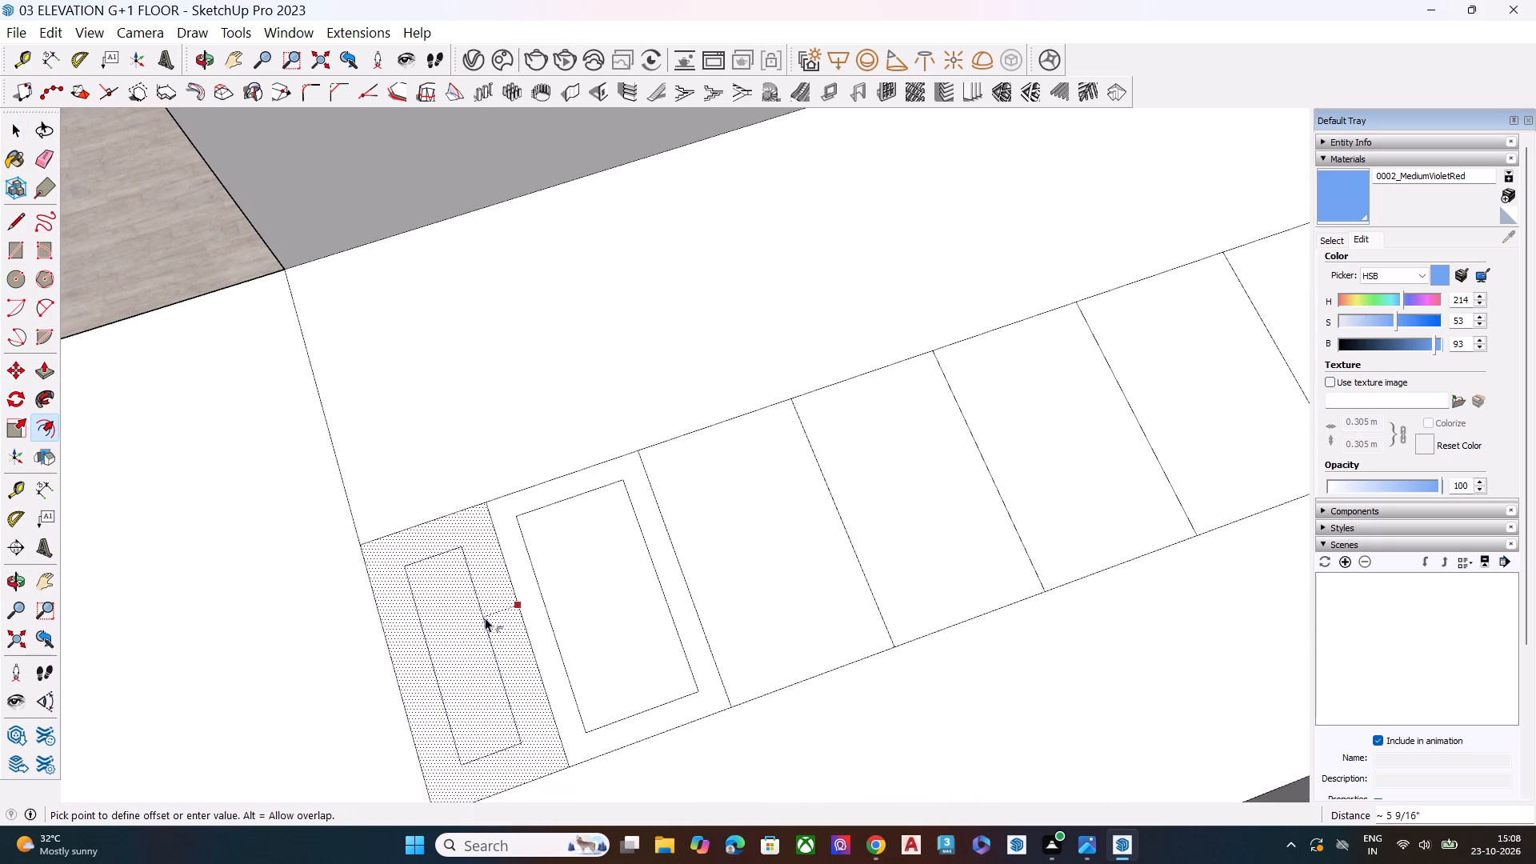
pyautogui.click(482, 564)
pyautogui.press('space')
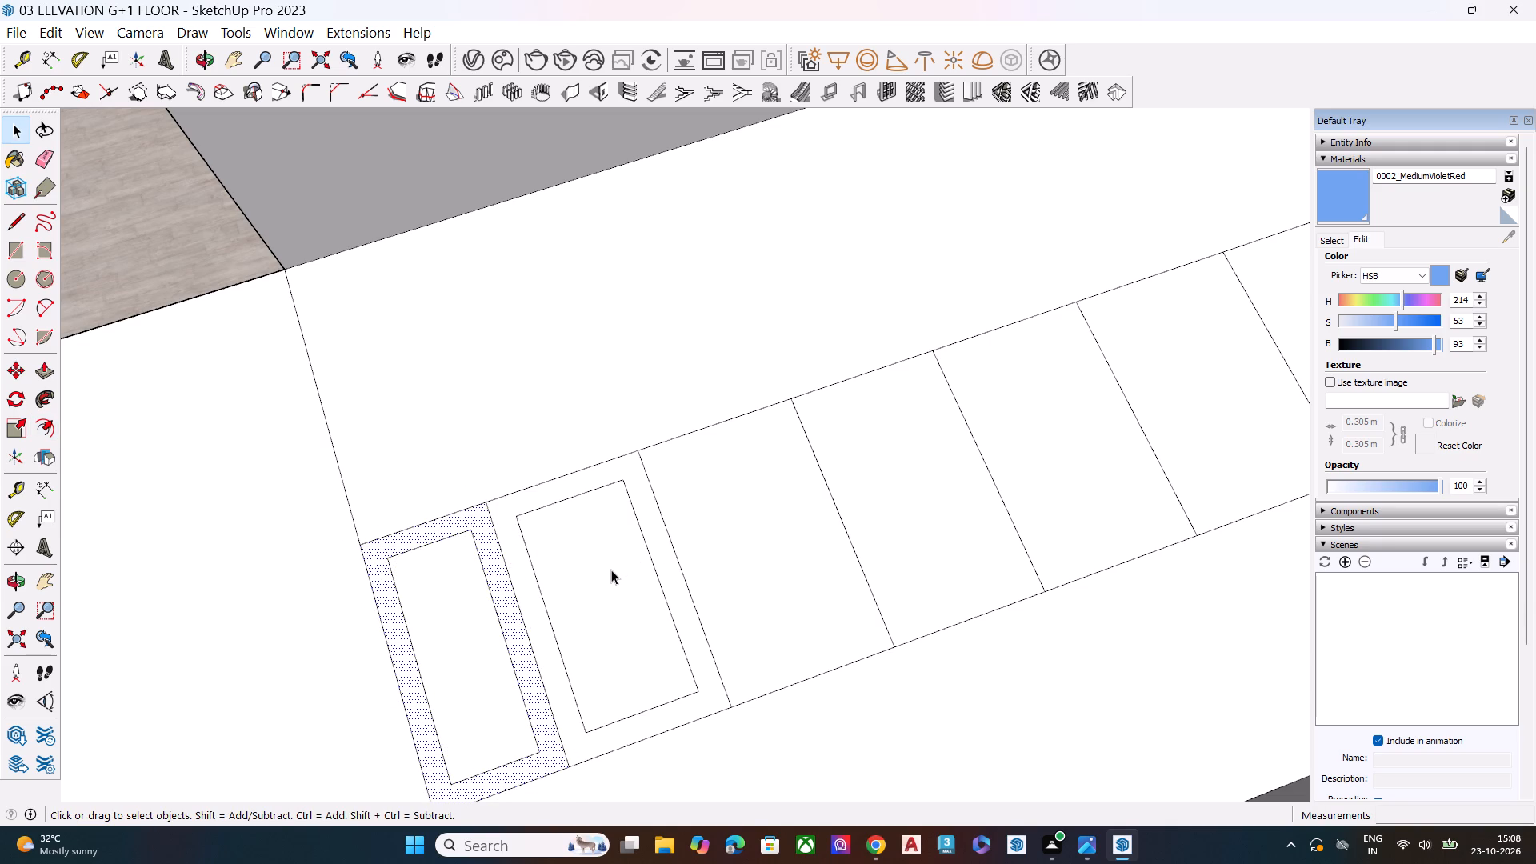
# Offset the outline of the third panel from the slab's dividing line inward by about 3 15/16".
pyautogui.click(735, 561)
pyautogui.press('f')
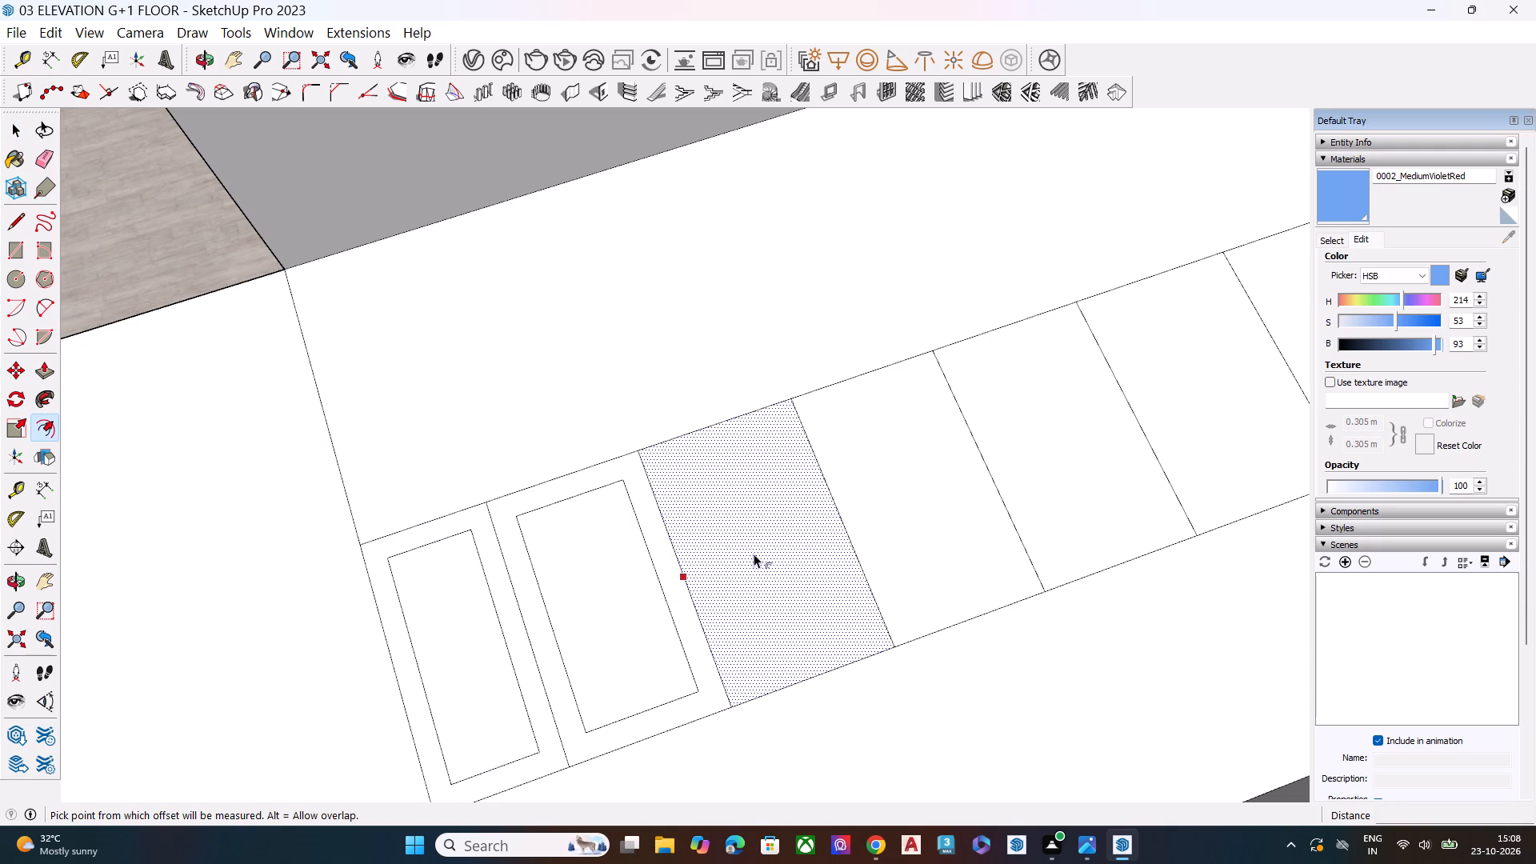
pyautogui.click(768, 548)
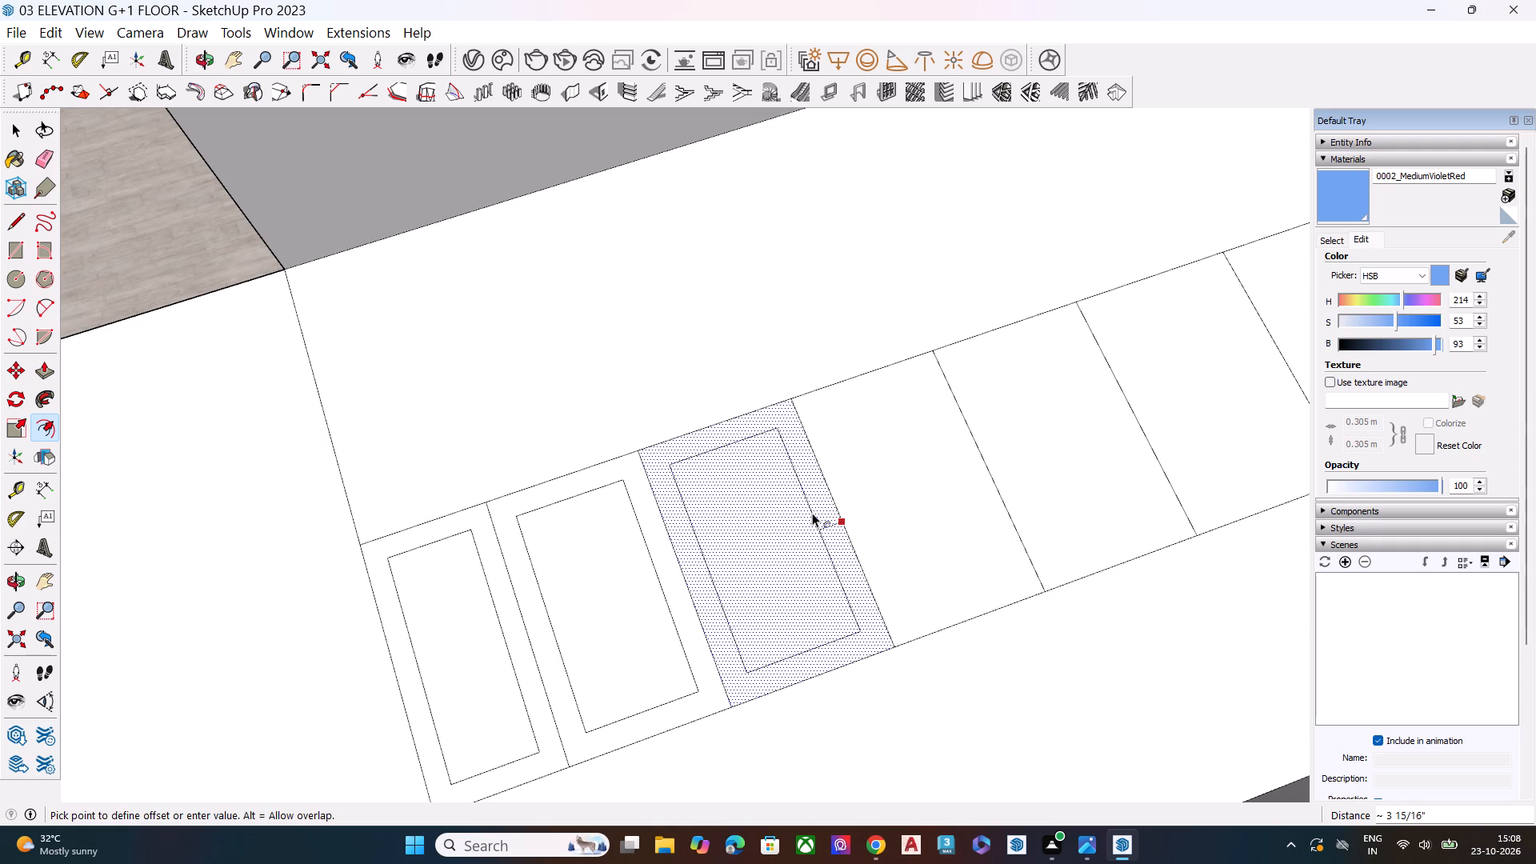
pyautogui.click(812, 513)
pyautogui.press('space')
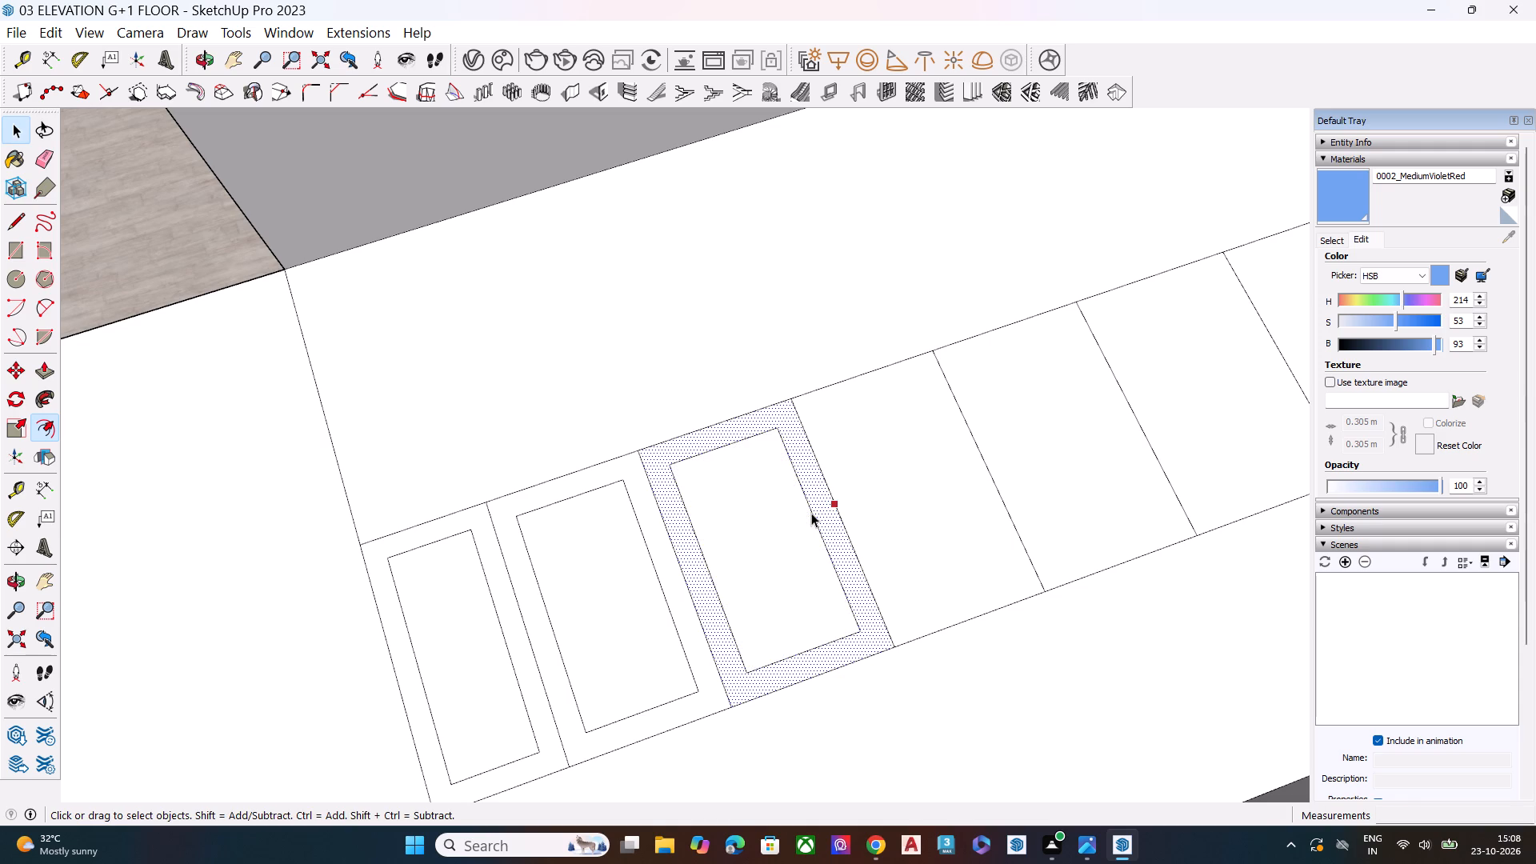
# Offset the outline of the fourth panel from the slab's dividing line inward by about 4 1/16".
pyautogui.click(863, 506)
pyautogui.press('f')
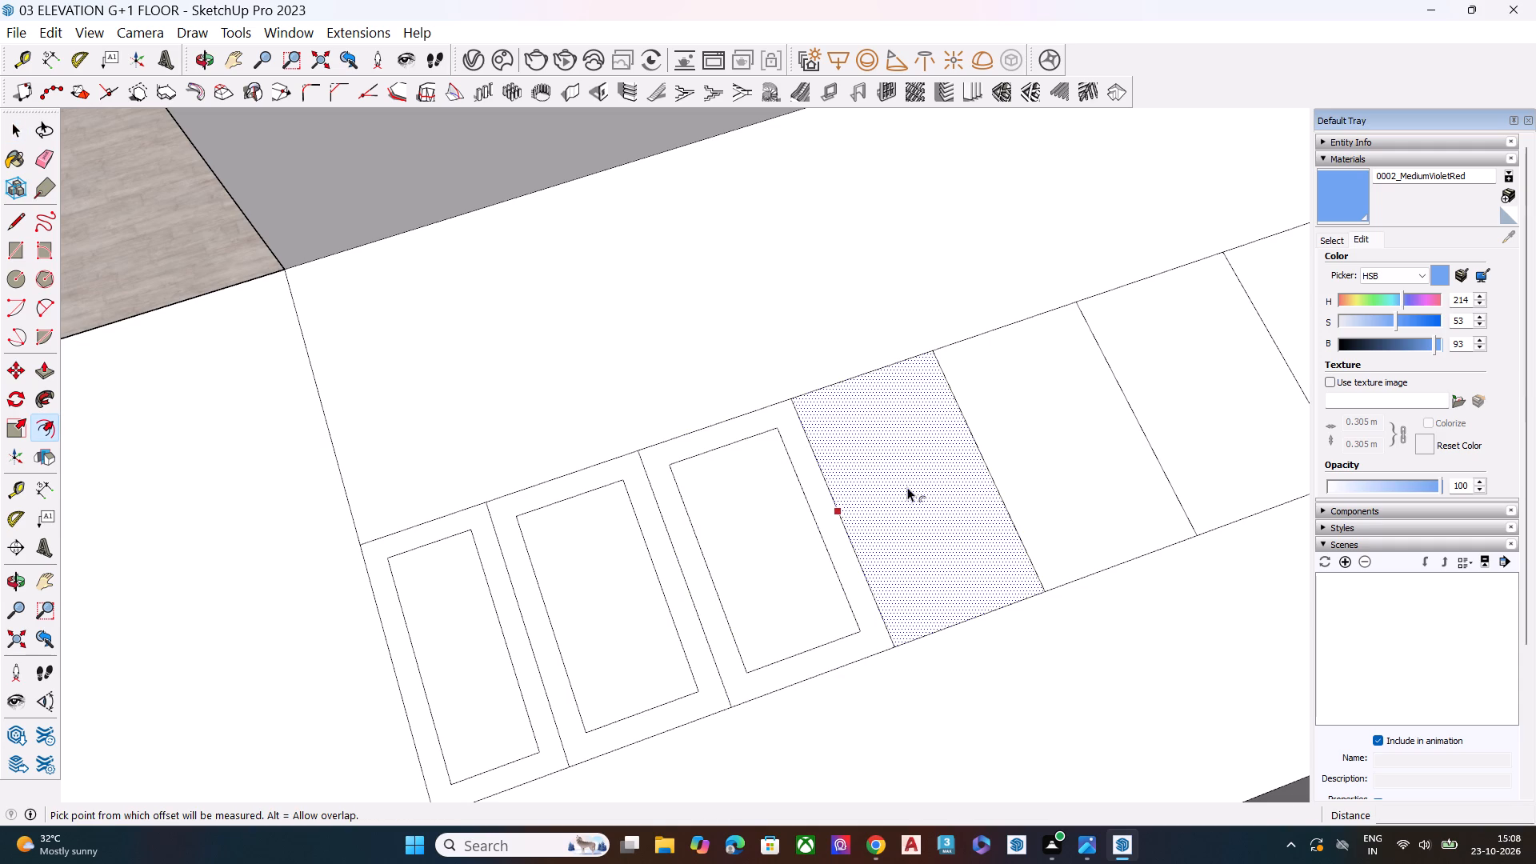
pyautogui.click(902, 483)
pyautogui.hotkey('ctrl', 'z')
pyautogui.click(893, 495)
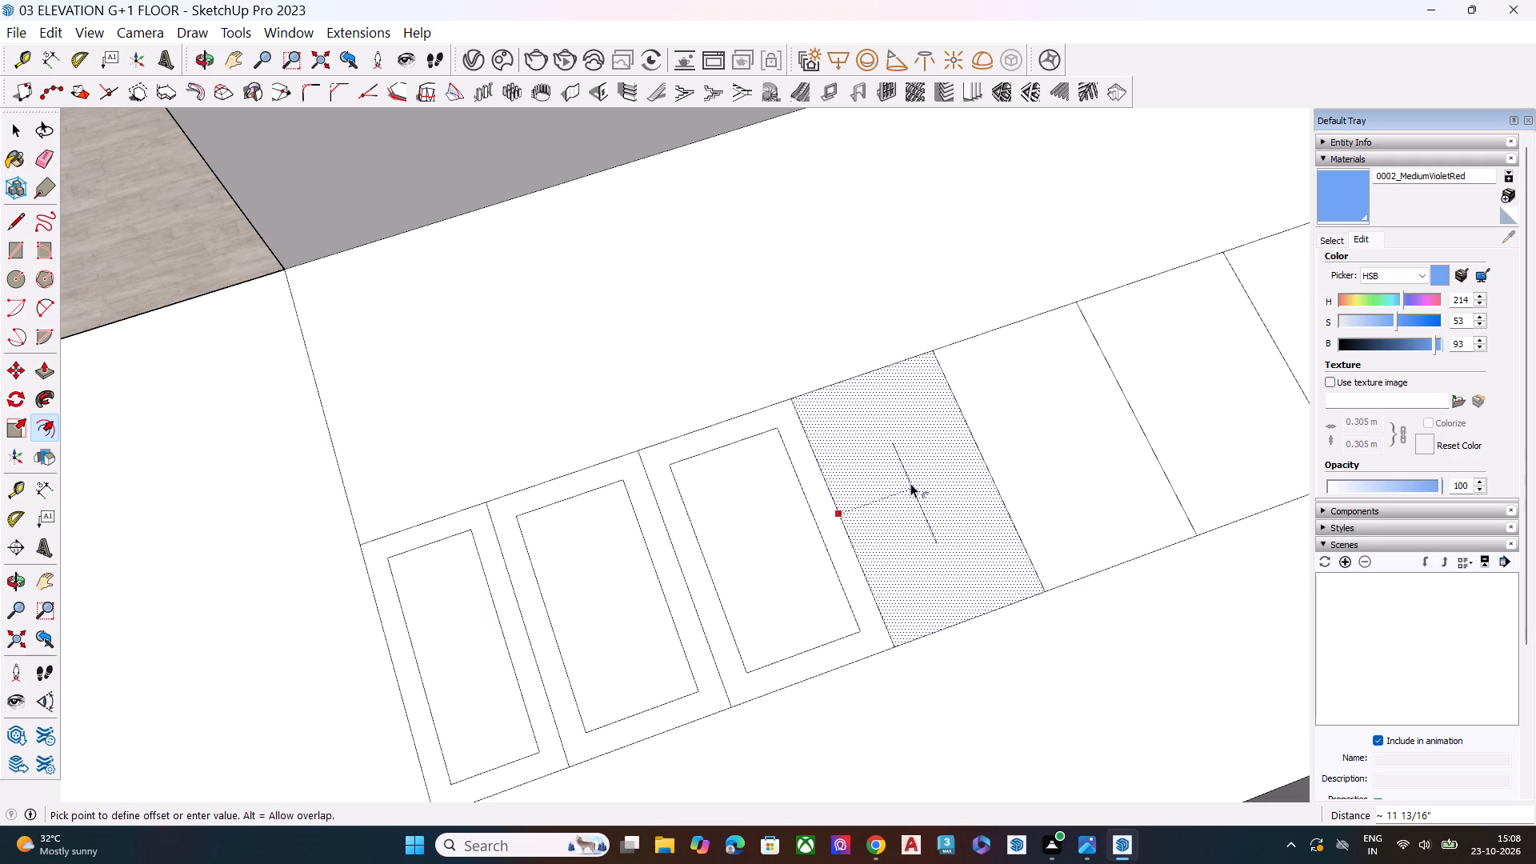
pyautogui.click(862, 504)
pyautogui.press('space')
# Offset the outline of the fifth panel from the slab's dividing line inward, leaving a border similar to the fourth panel's.
pyautogui.scroll(-6, 649, 546)
pyautogui.scroll(5, 911, 495)
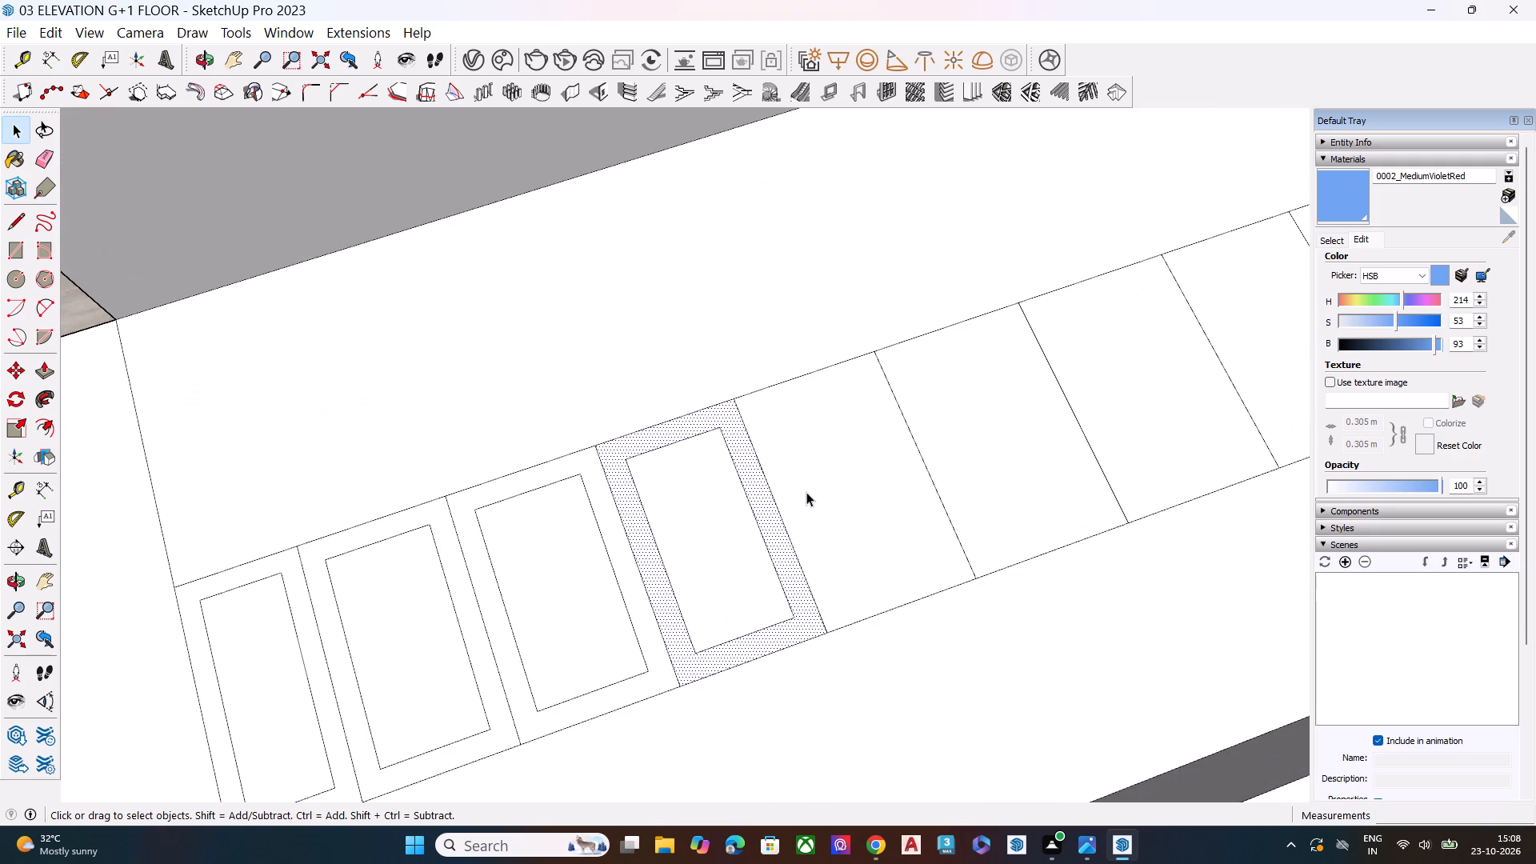
pyautogui.click(806, 492)
pyautogui.press('f')
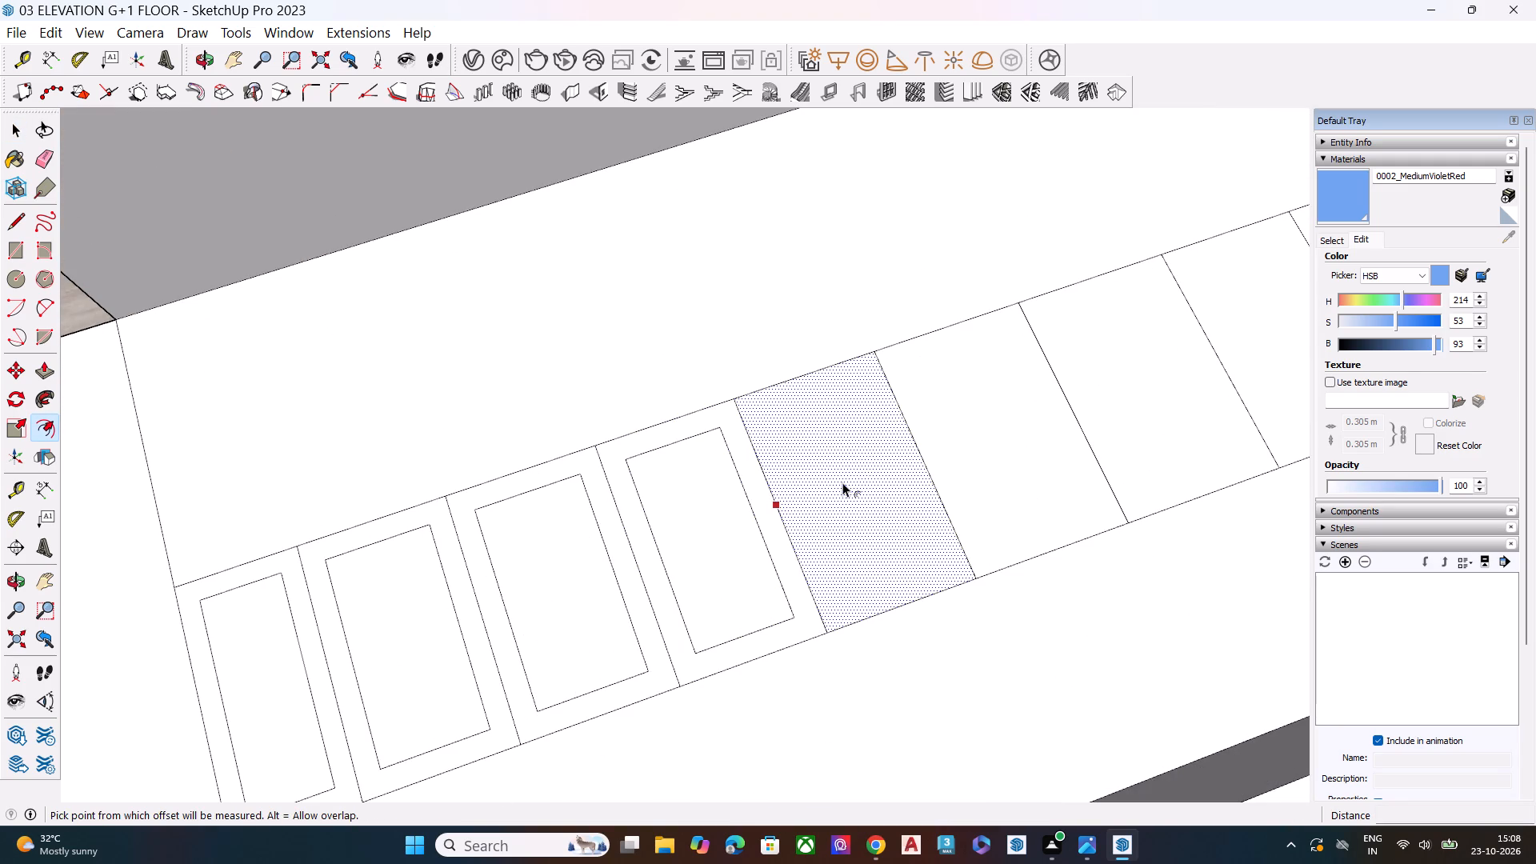
pyautogui.click(844, 479)
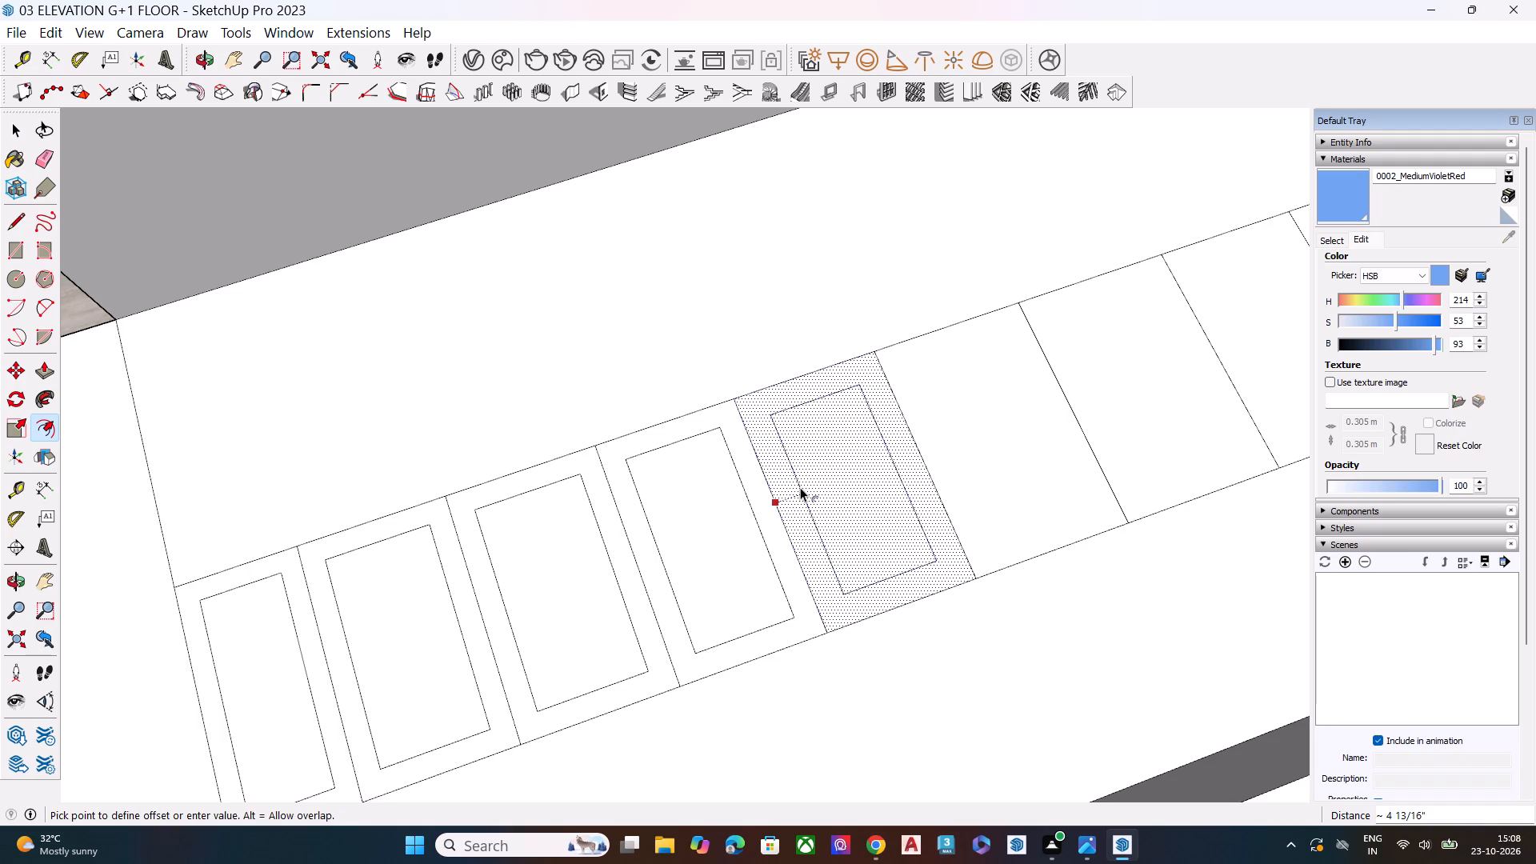
pyautogui.click(796, 490)
pyautogui.press('space')
# Offset the outline of the sixth panel from the slab's dividing line inward by about 4 9/16".
pyautogui.scroll(-2, 794, 491)
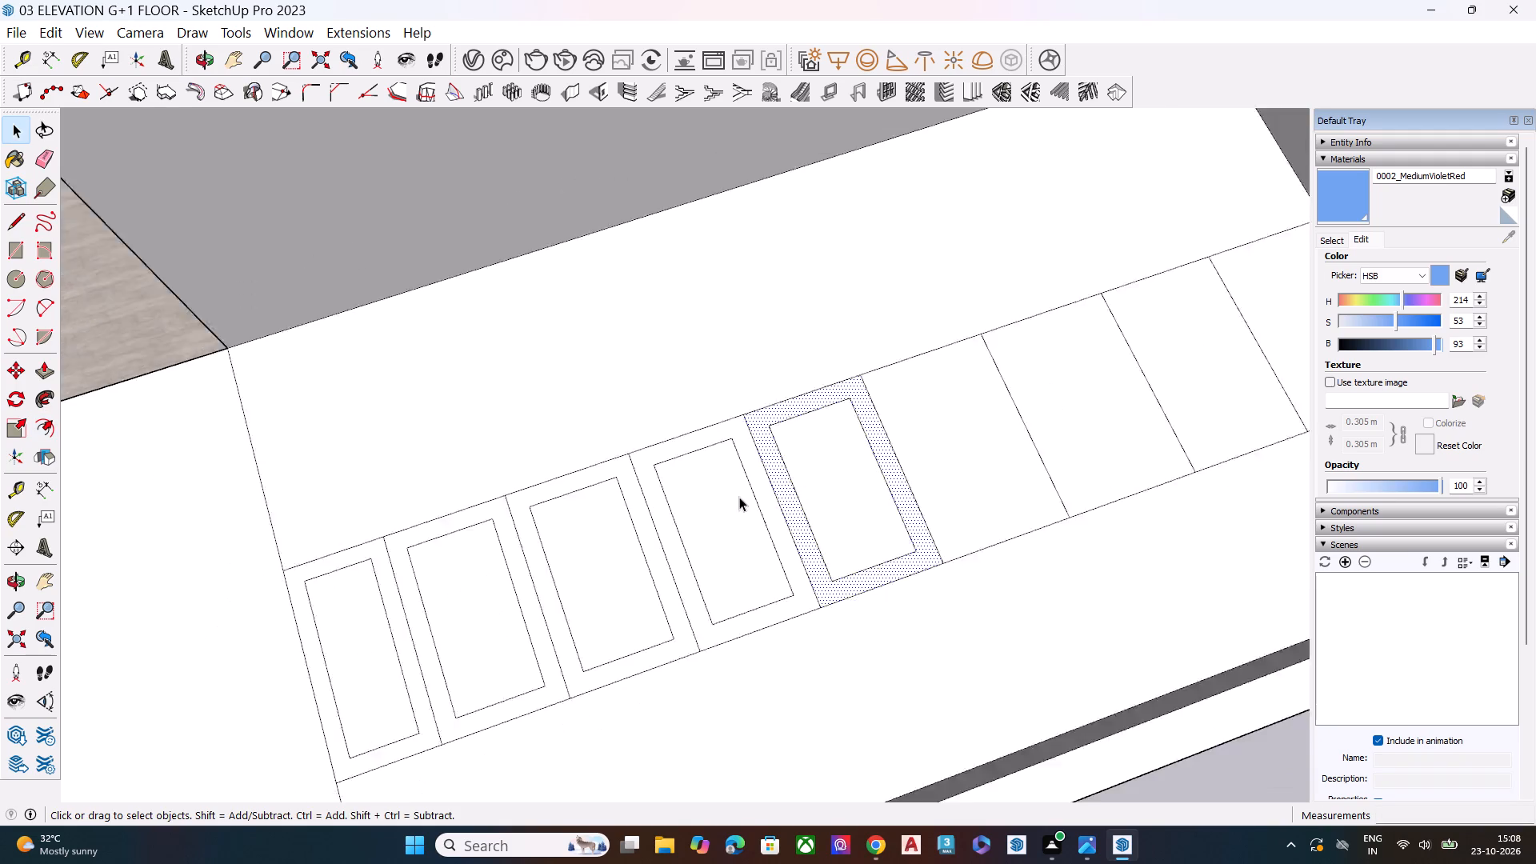
pyautogui.scroll(-4, 739, 497)
pyautogui.scroll(7, 899, 477)
pyautogui.click(894, 471)
pyautogui.press('f')
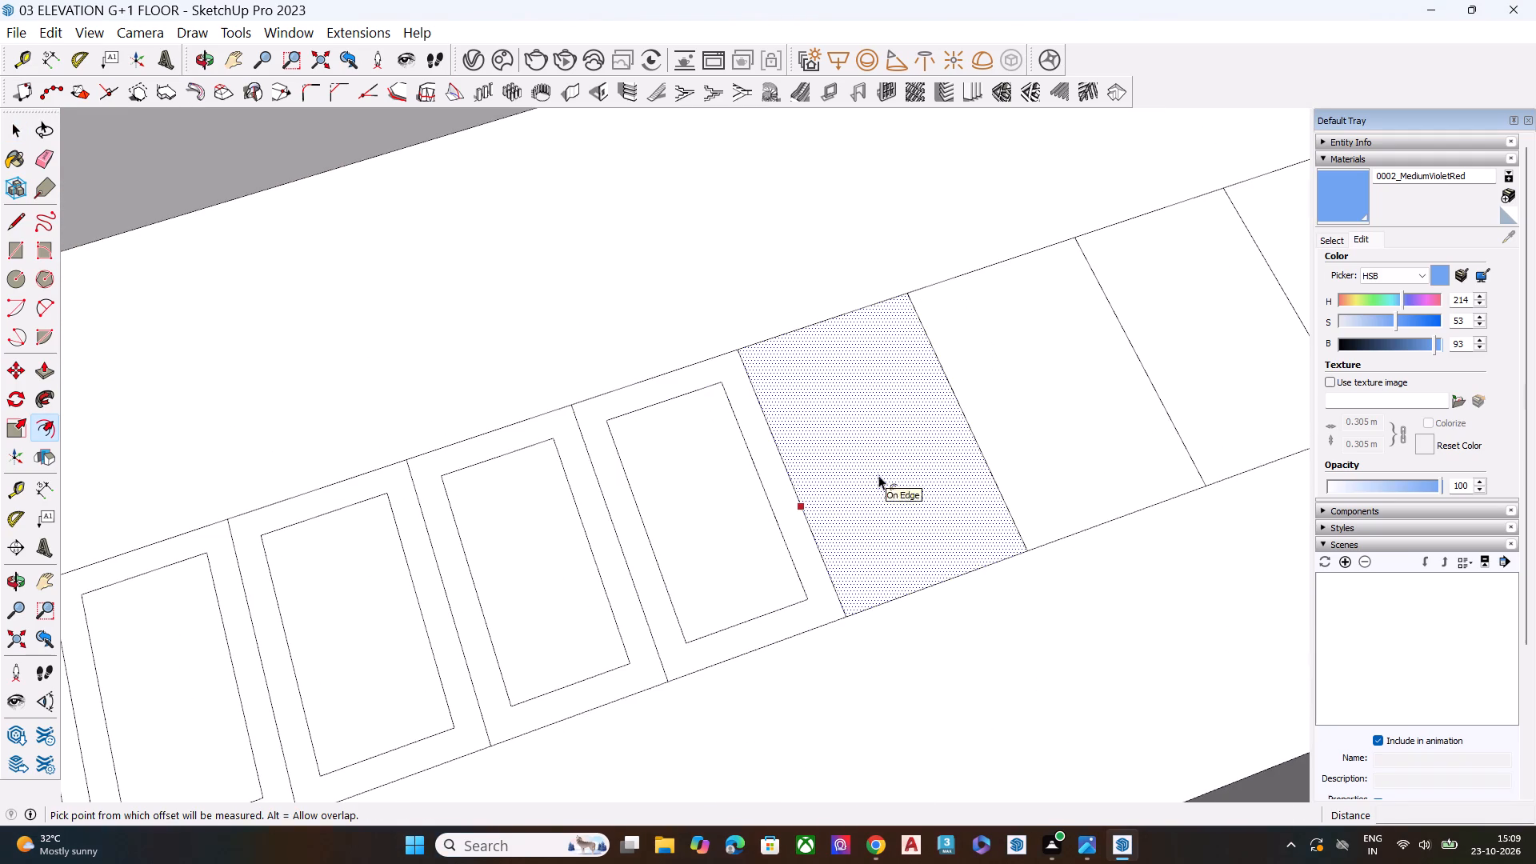
pyautogui.click(866, 446)
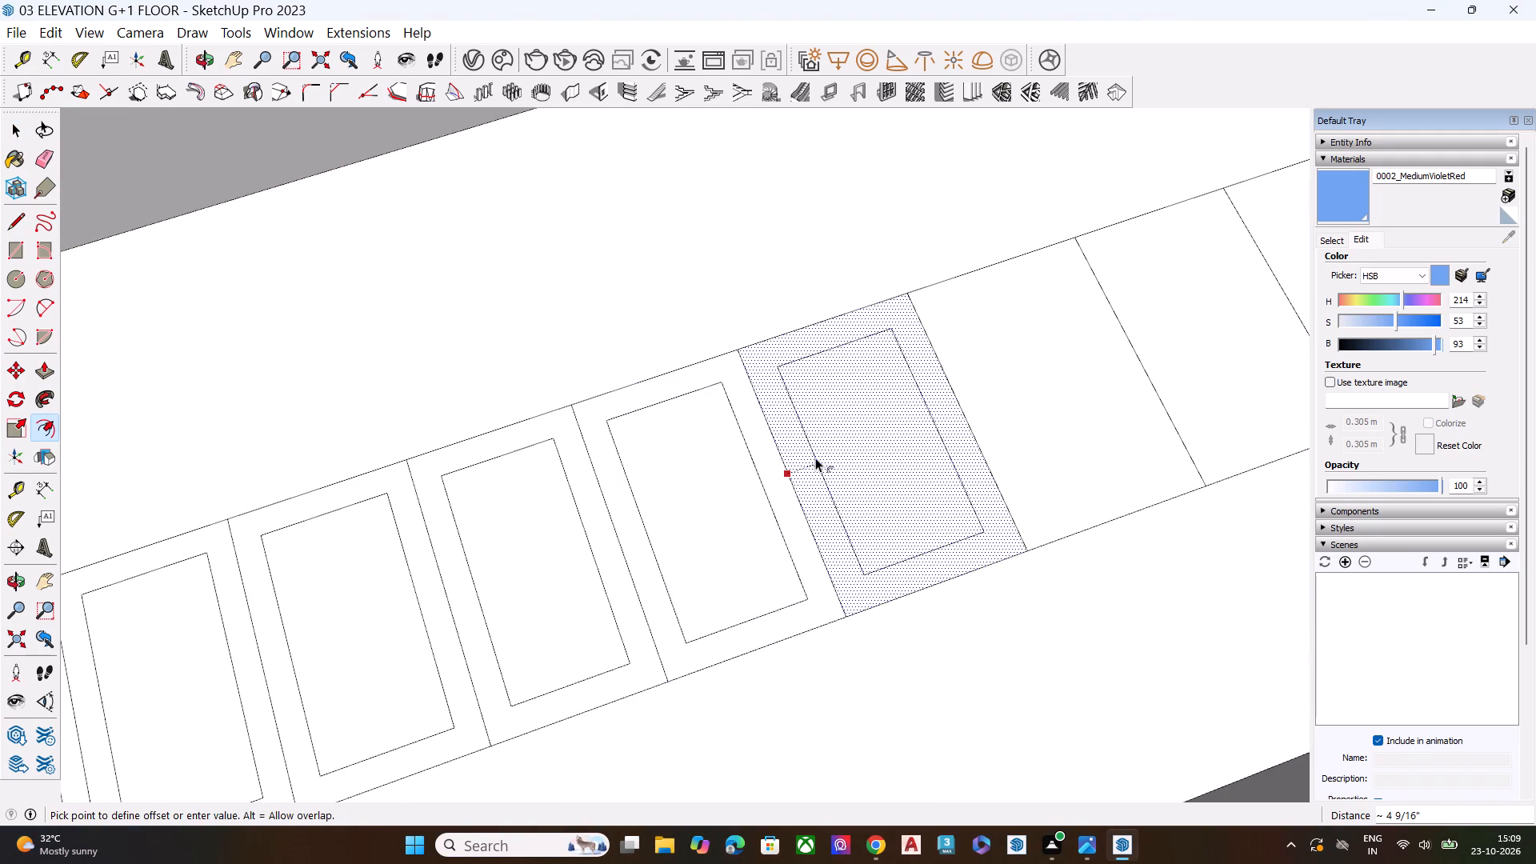
pyautogui.click(815, 458)
pyautogui.press('space')
# Offset the outline of the seventh panel from the slab's dividing line inward, leaving a border similar to the sixth panel's.
pyautogui.click(1034, 408)
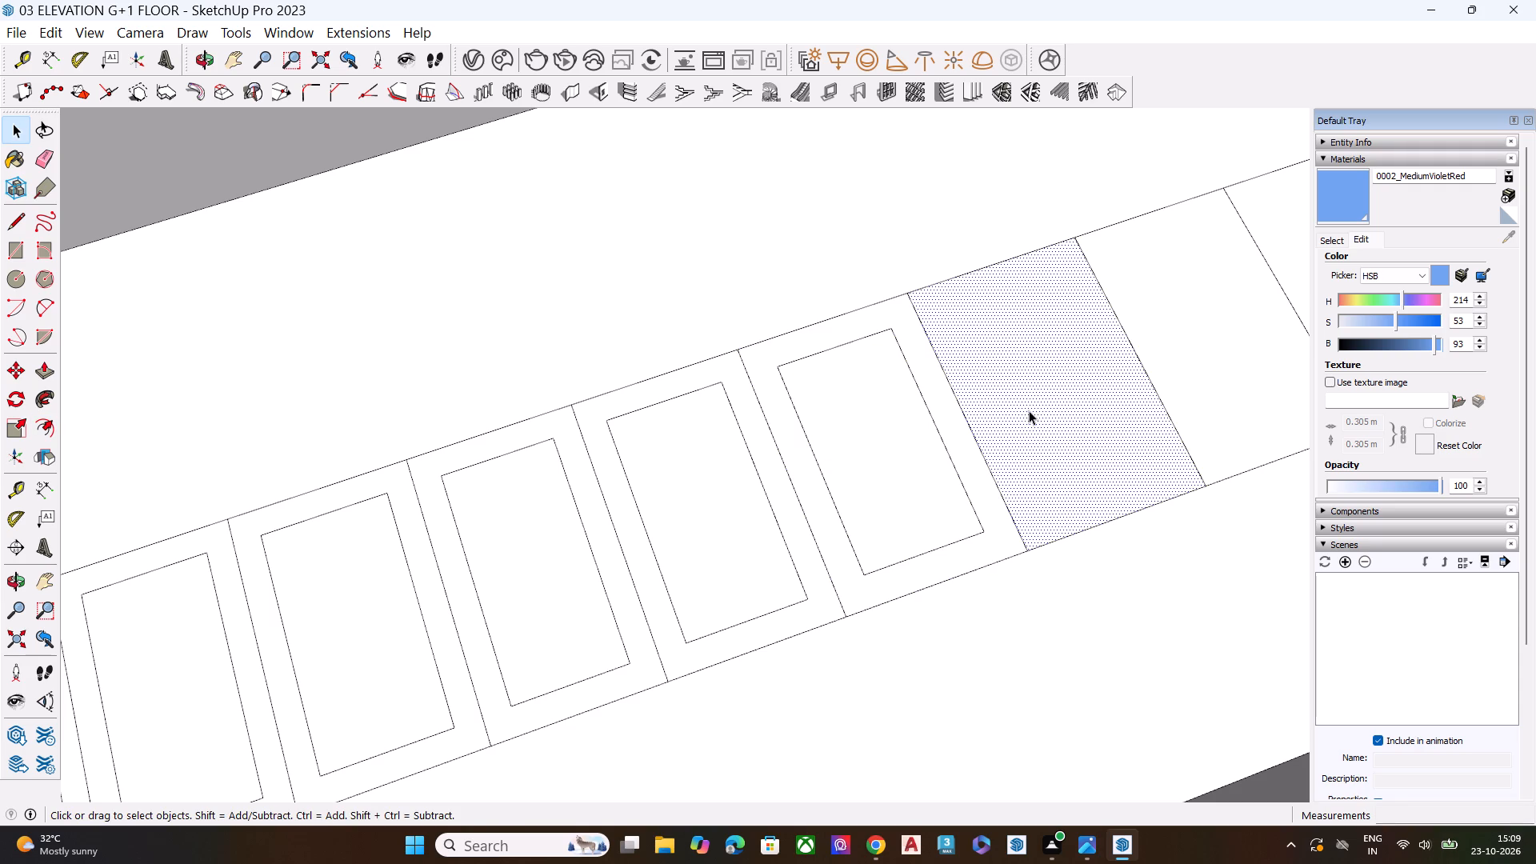
pyautogui.press('f')
pyautogui.click(1044, 377)
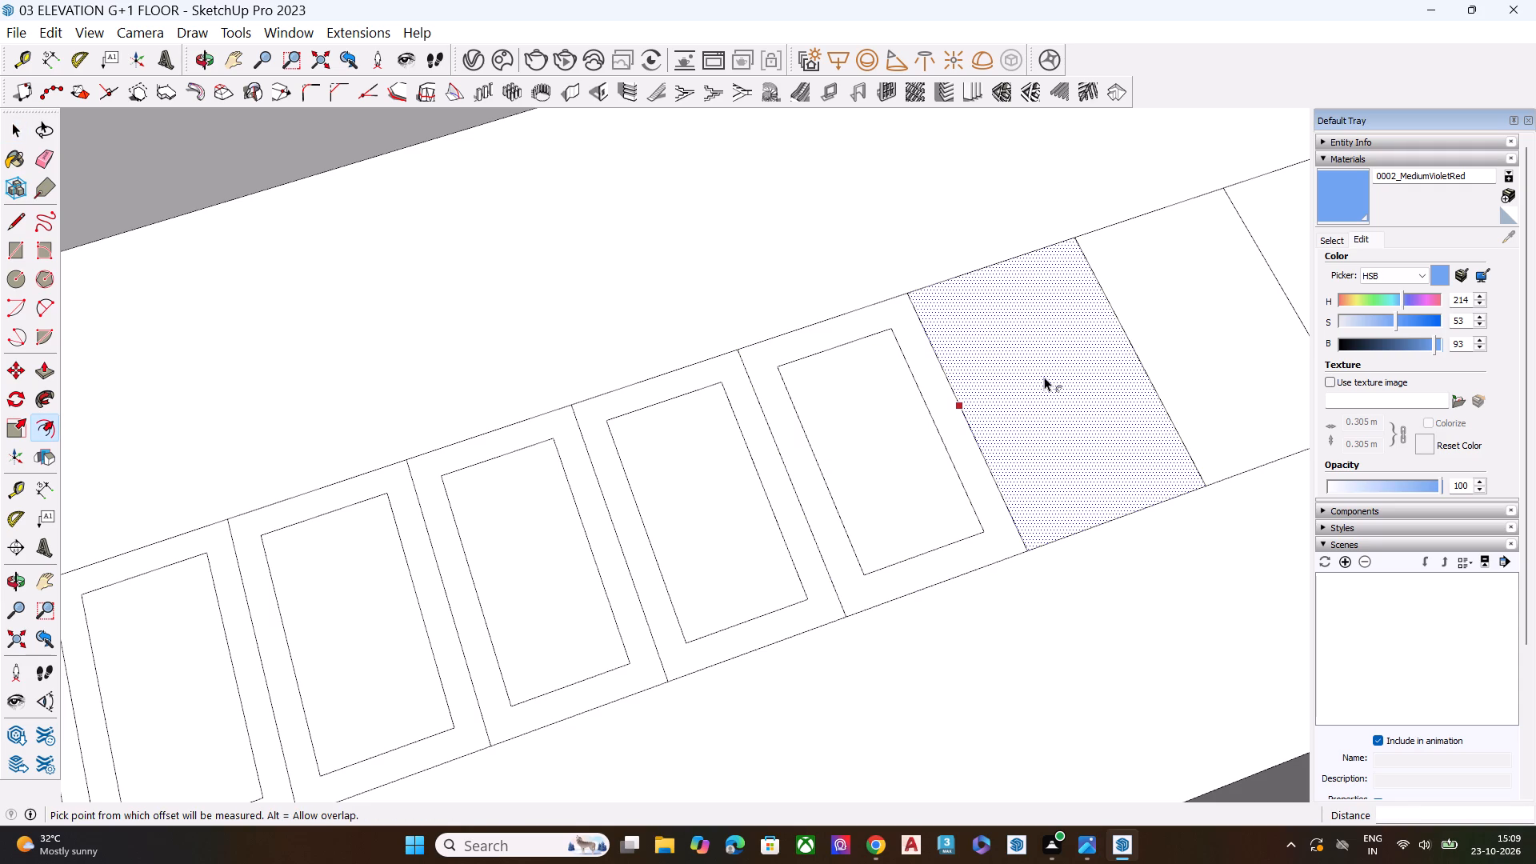
pyautogui.click(994, 404)
pyautogui.press('space')
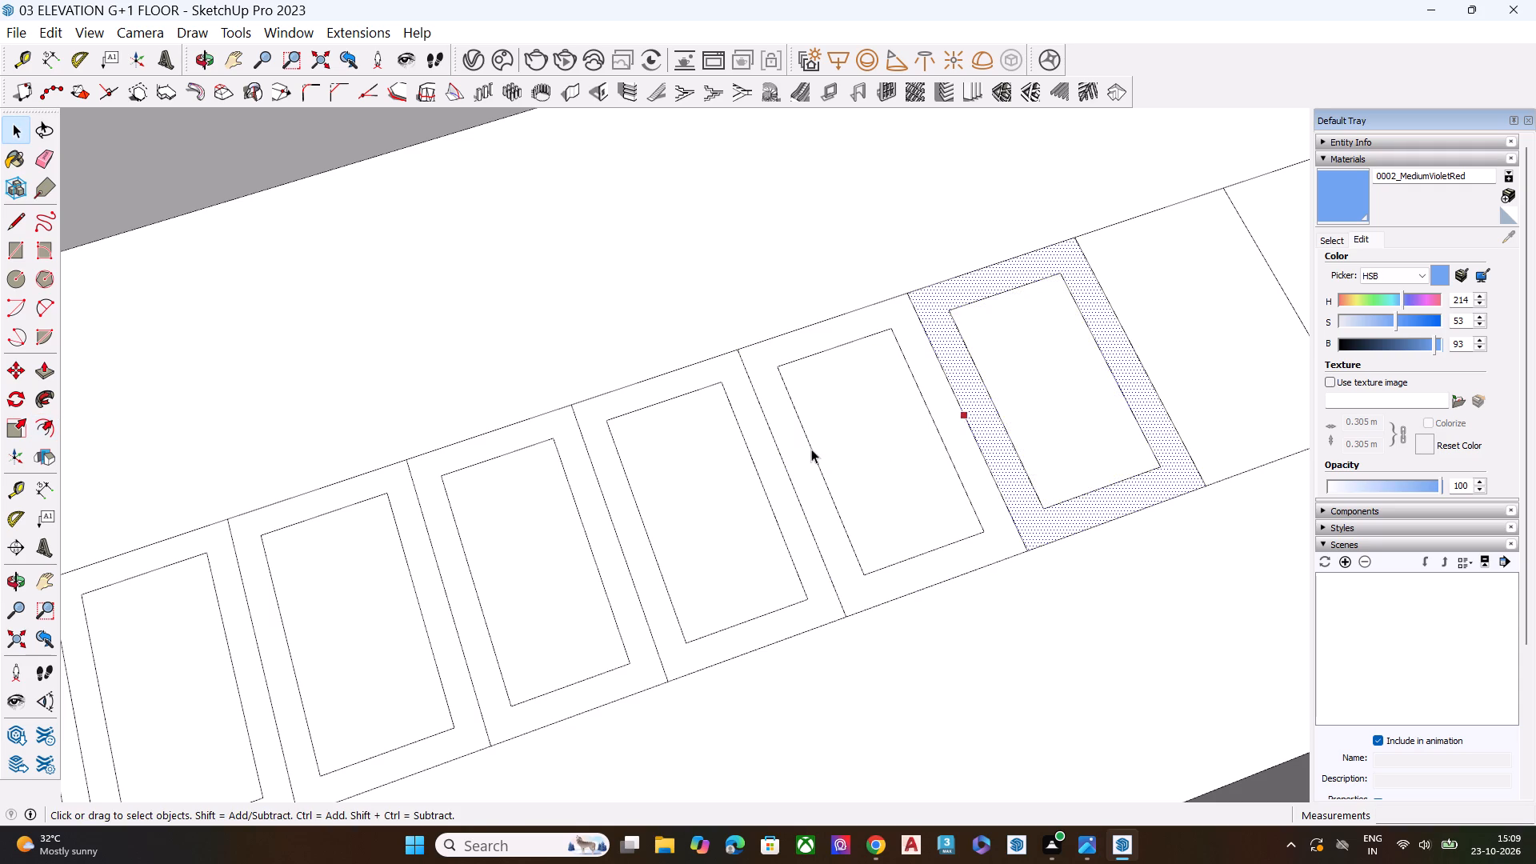
# Offset the outline of the eighth panel from the slab's dividing line inward by about 5 1/8".
pyautogui.scroll(-6, 758, 464)
pyautogui.scroll(5, 1046, 382)
pyautogui.click(999, 400)
pyautogui.press('f')
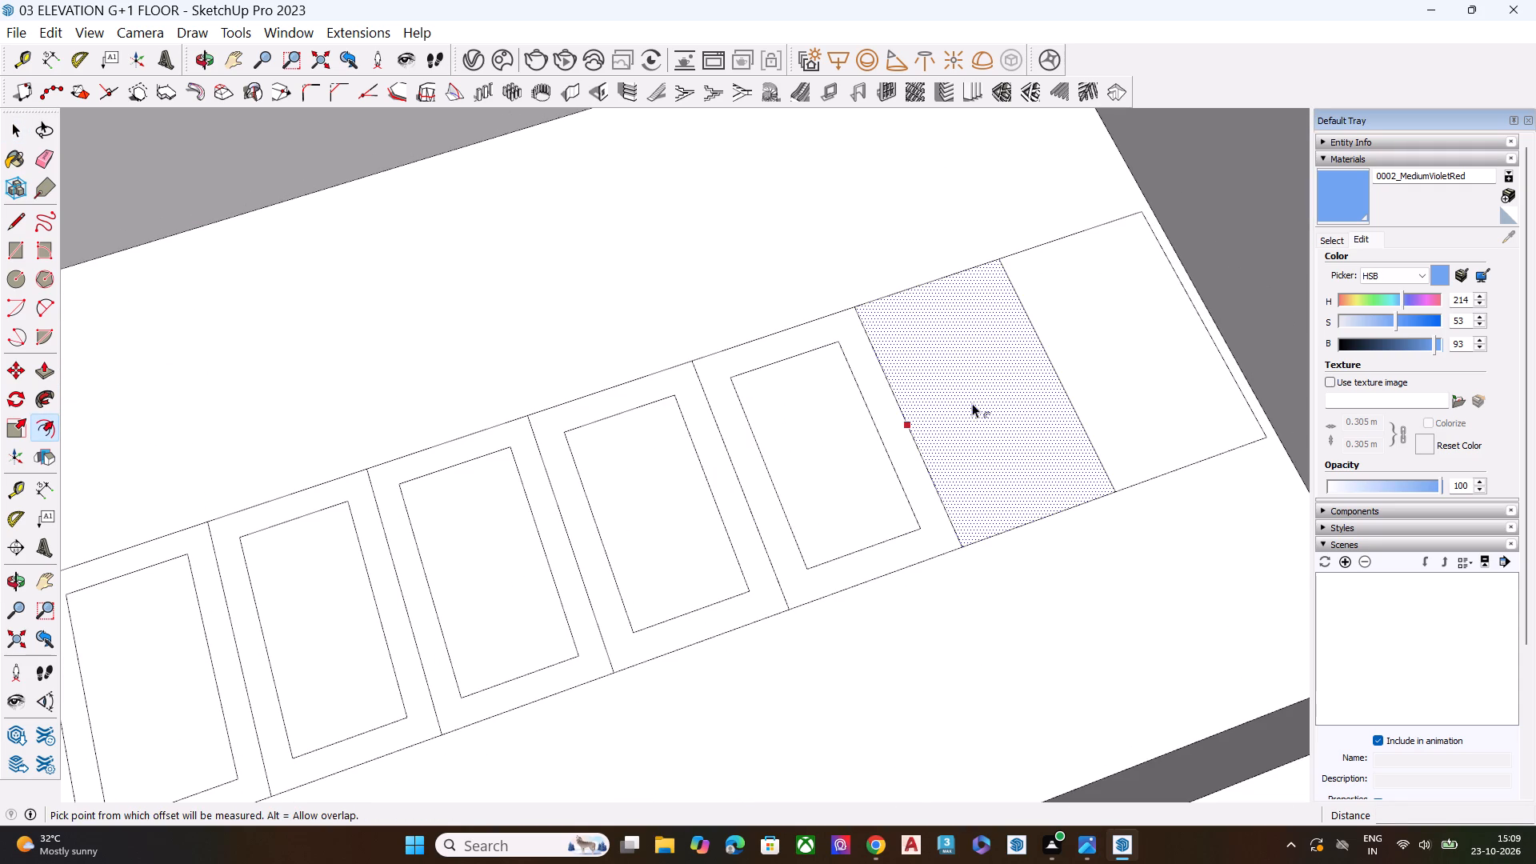
pyautogui.click(977, 394)
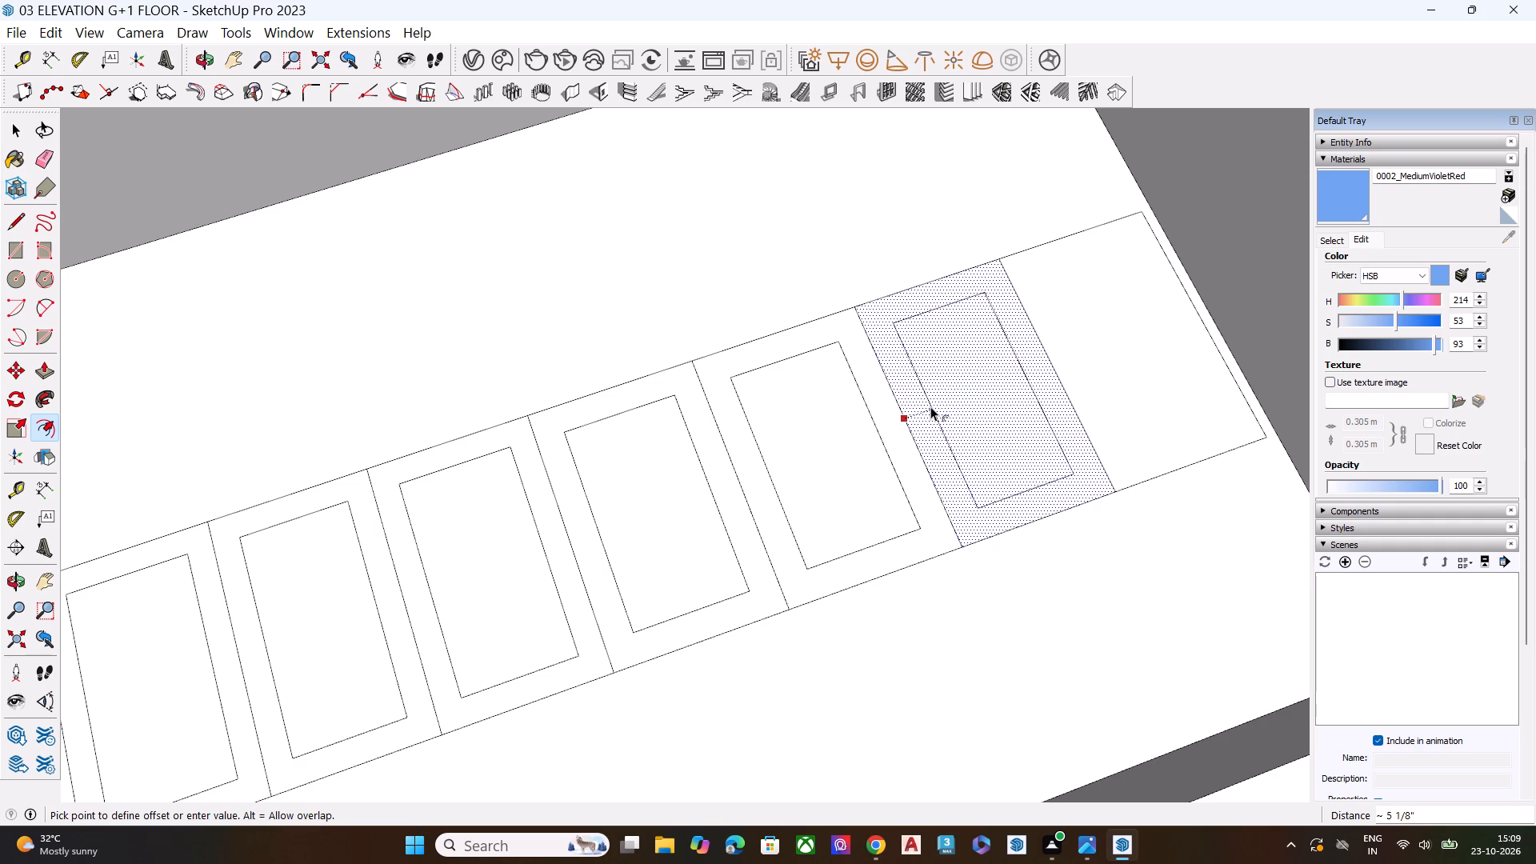
pyautogui.click(932, 405)
pyautogui.press('space')
# Offset the outline of the ninth panel, at the strip's outer end, inward by about 5 9/16".
pyautogui.click(1141, 353)
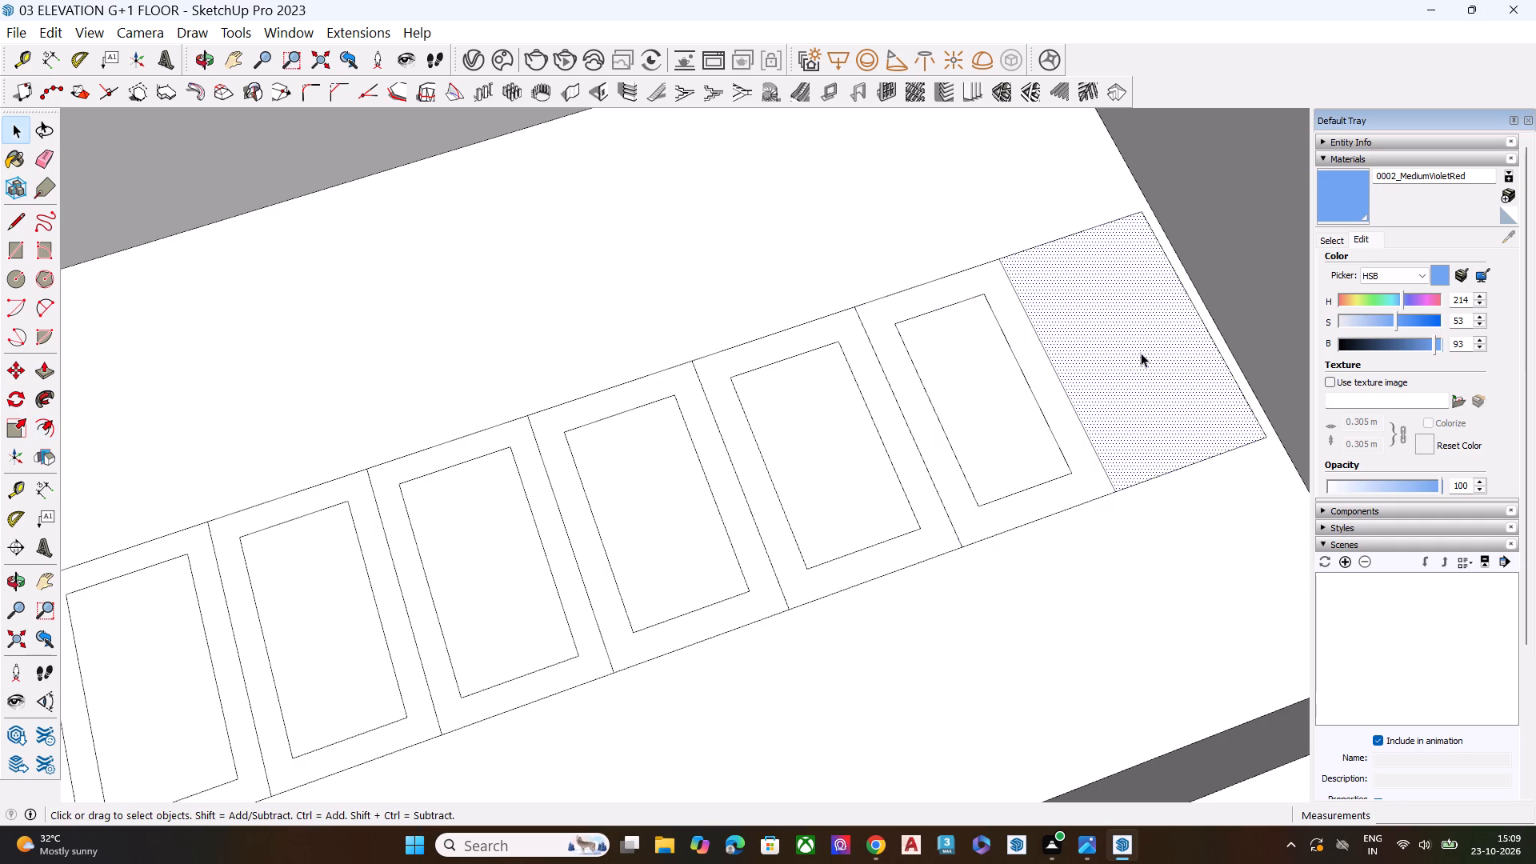
pyautogui.press('f')
pyautogui.click(1128, 354)
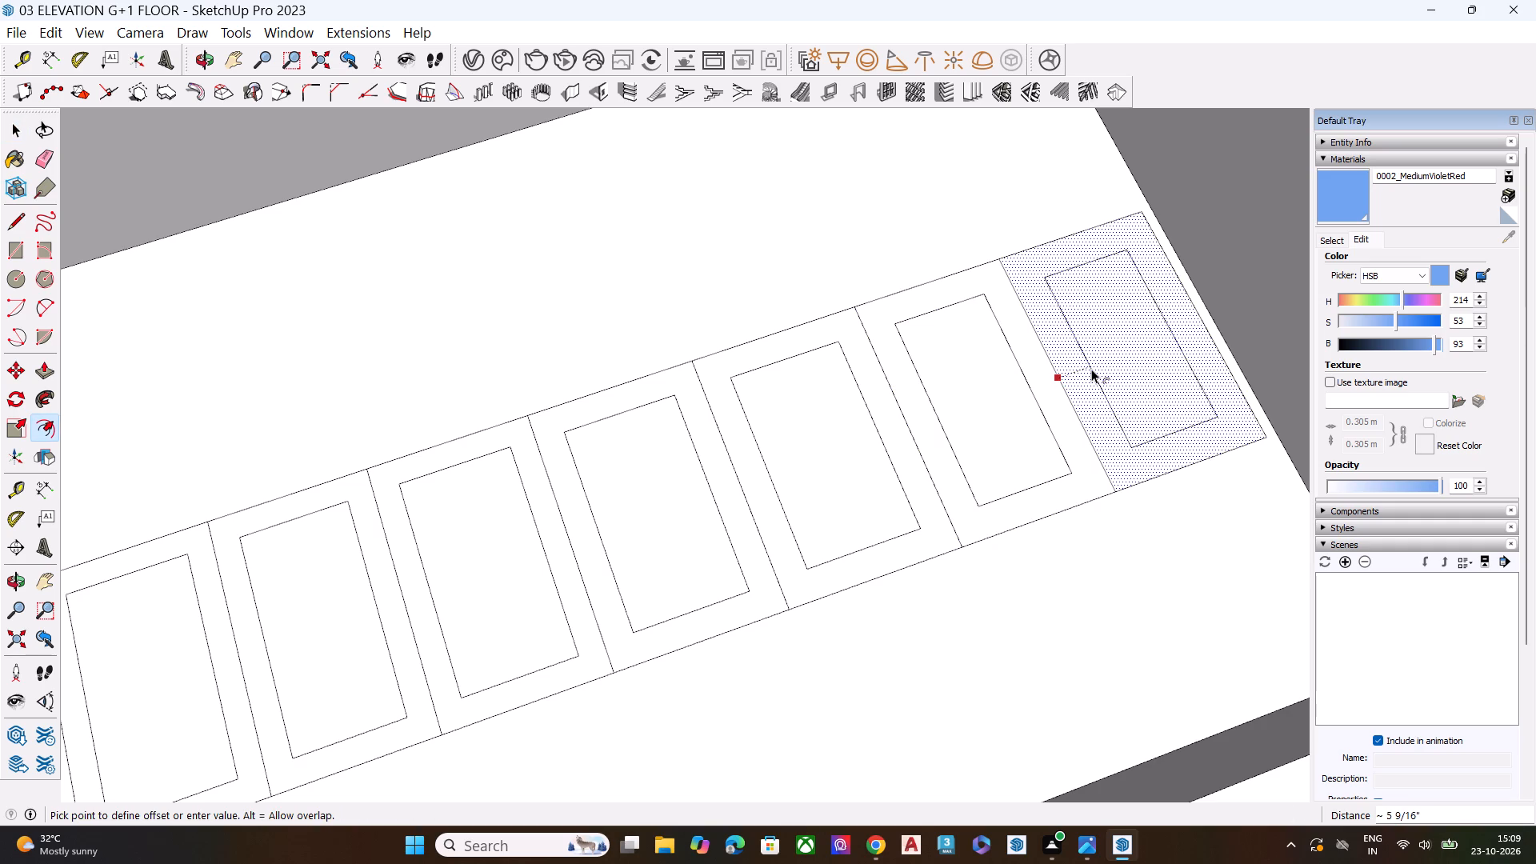
pyautogui.click(1091, 369)
pyautogui.press('space')
# Delete the five cross lines separating the fourth to ninth panels, keeping the inset rectangles and the strip's outline.
pyautogui.scroll(-8, 972, 419)
pyautogui.click(1276, 276)
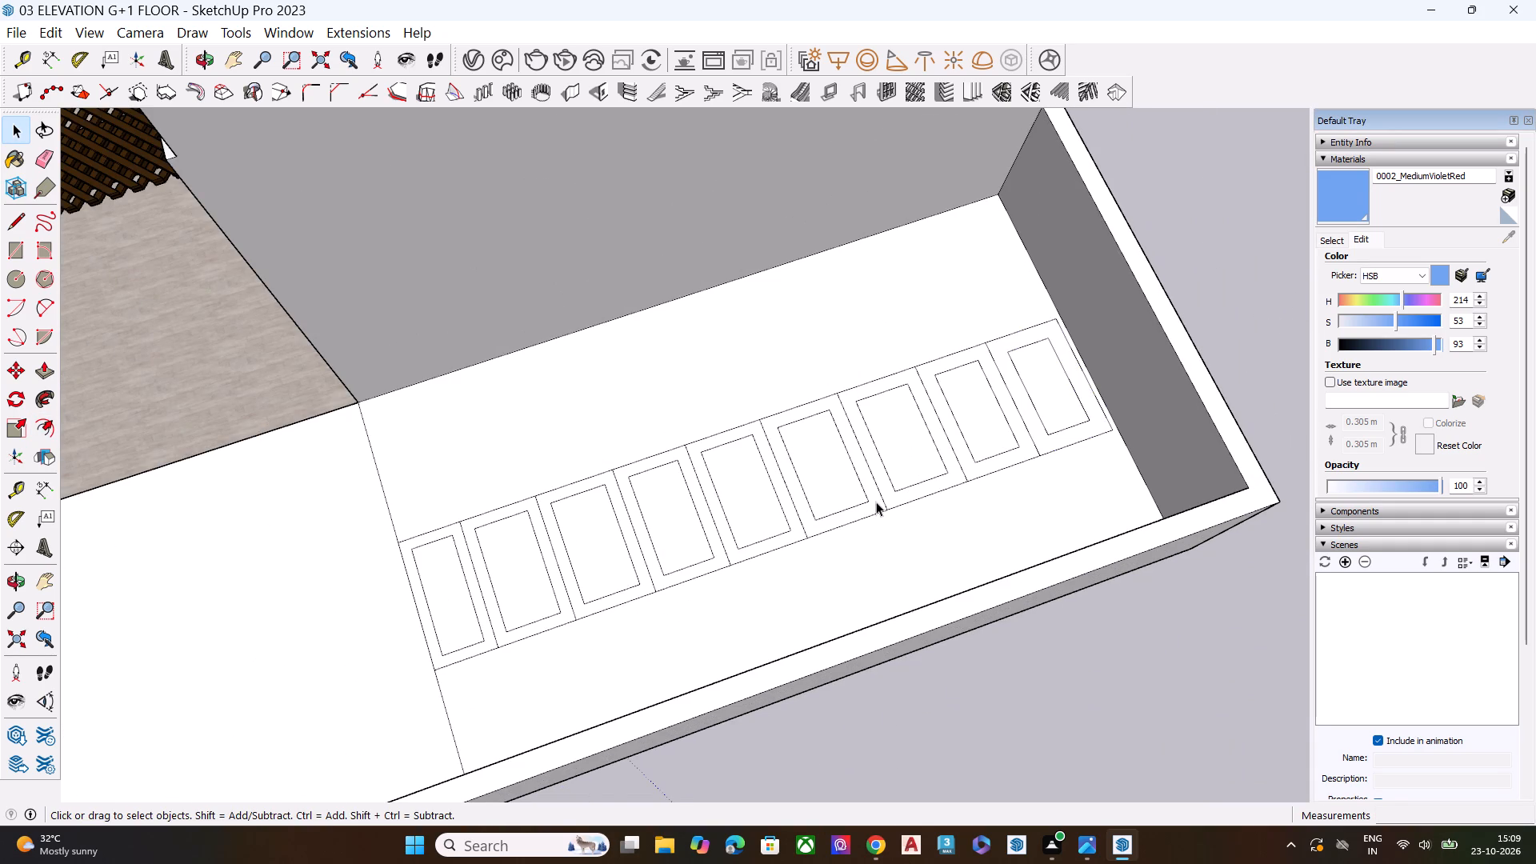
pyautogui.moveTo(871, 504); pyautogui.dragTo(932, 488, button='middle')
pyautogui.scroll(6, 979, 420)
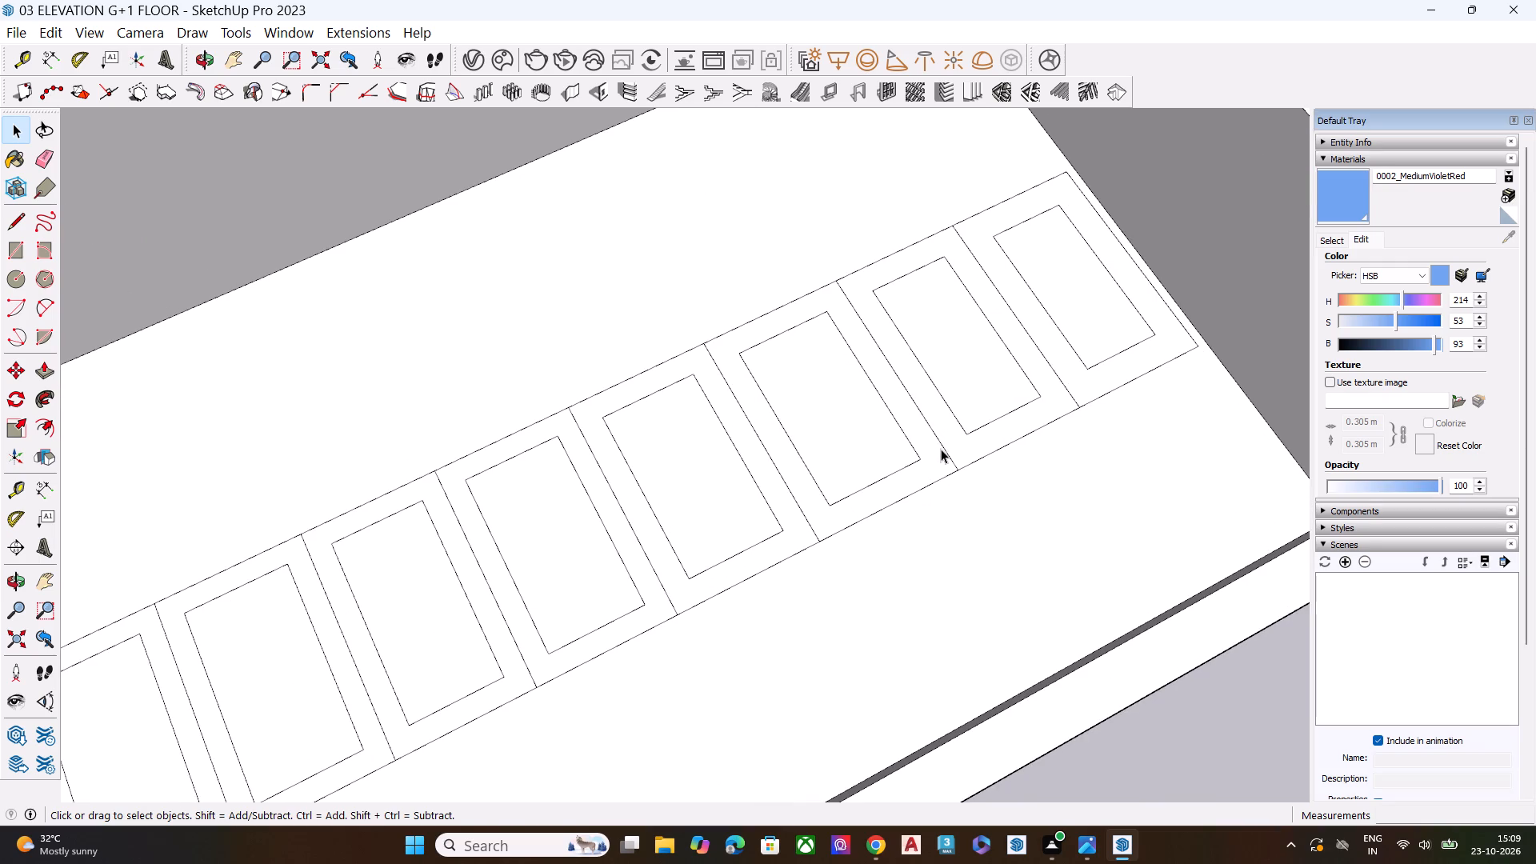
pyautogui.click(941, 449)
pyautogui.click(945, 448)
pyautogui.press('Delete')
pyautogui.click(1040, 353)
pyautogui.press('Delete')
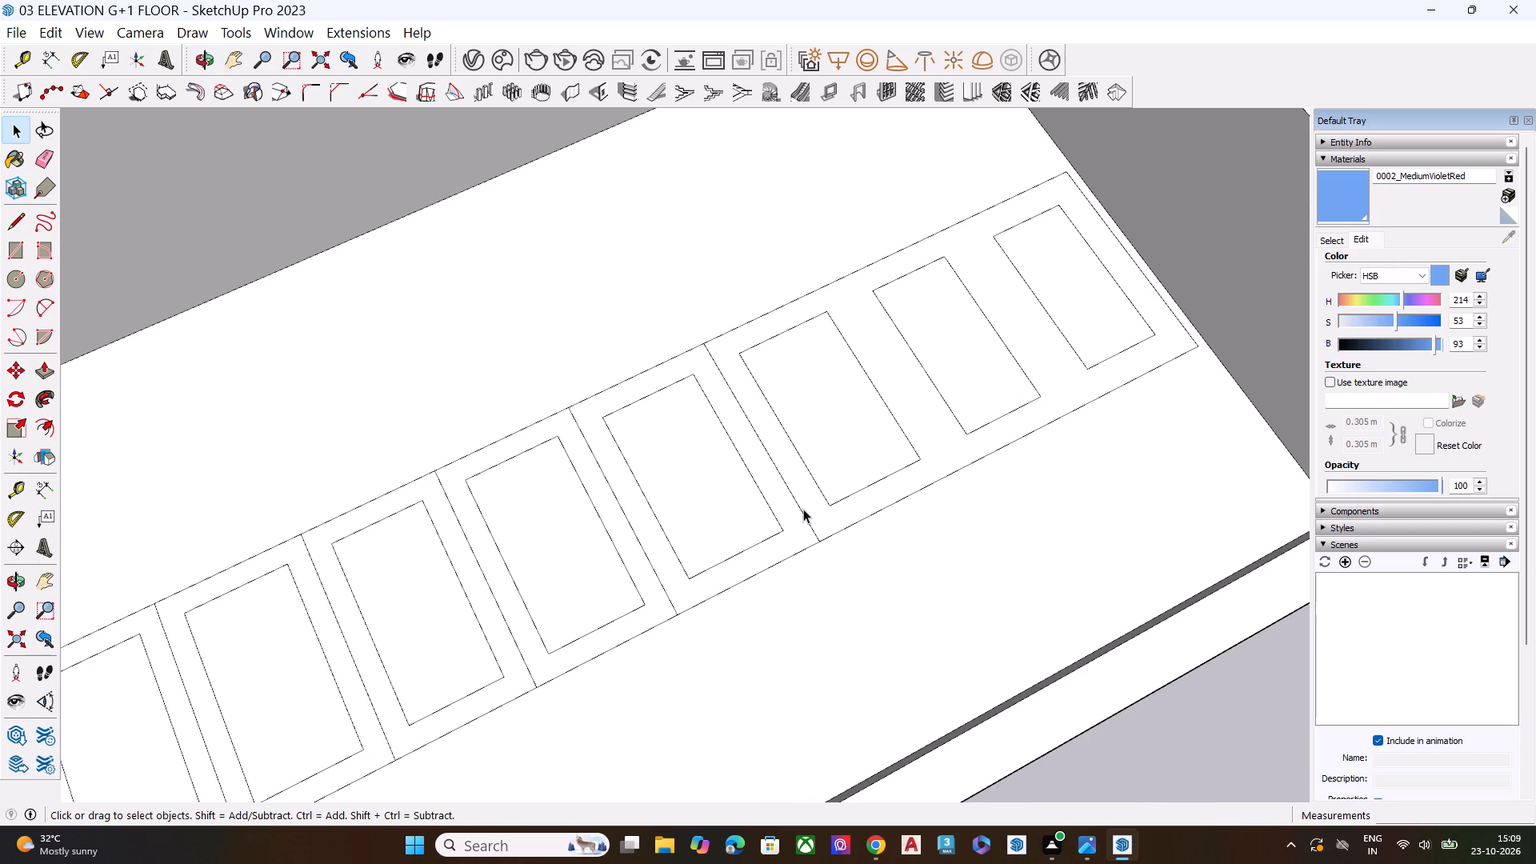
pyautogui.click(803, 514)
pyautogui.press('Delete')
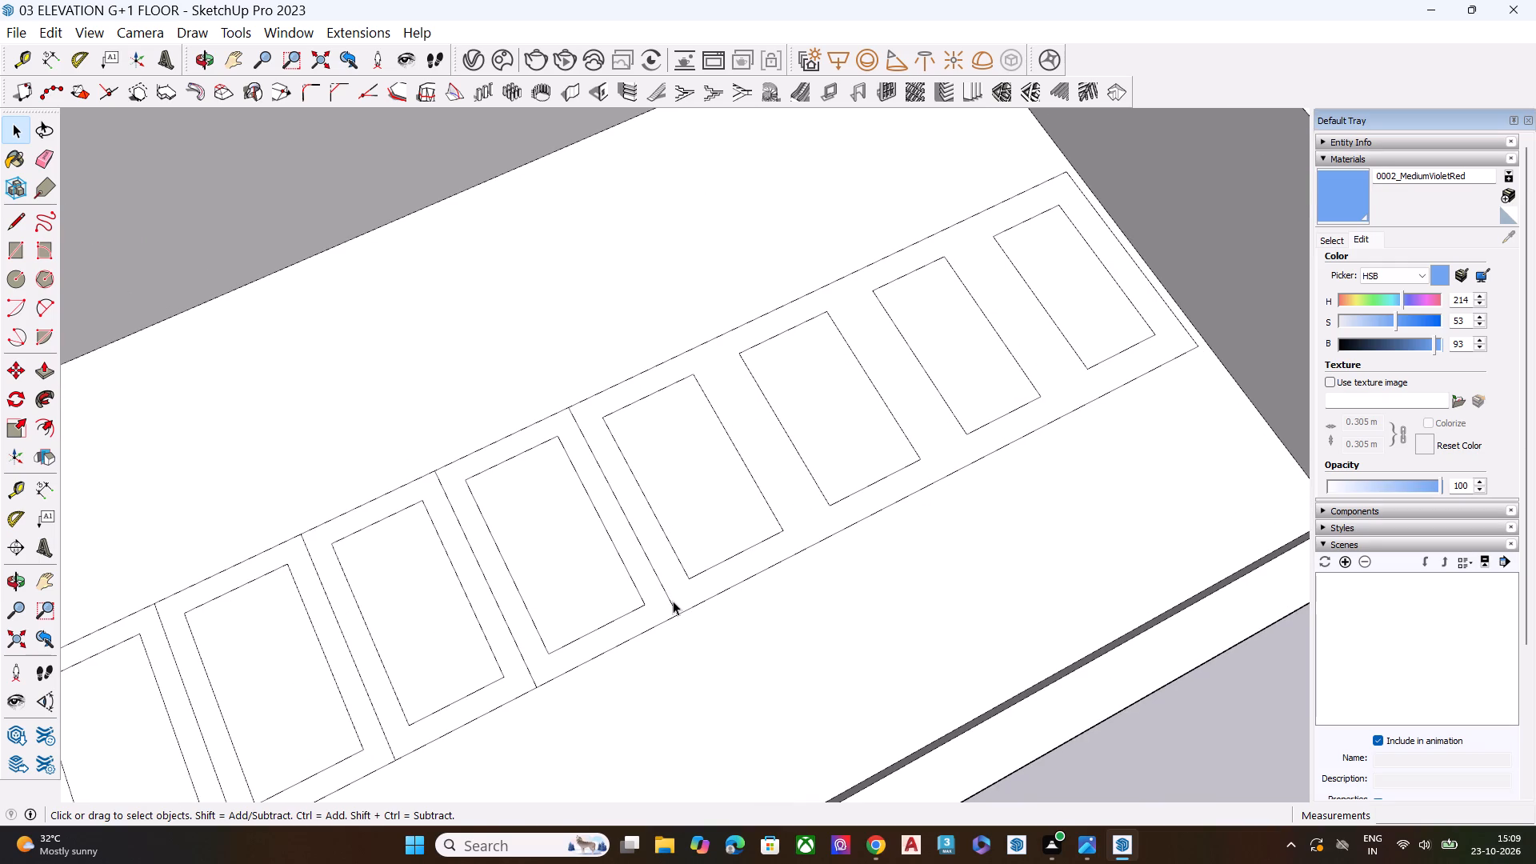
pyautogui.click(673, 603)
pyautogui.press('Delete')
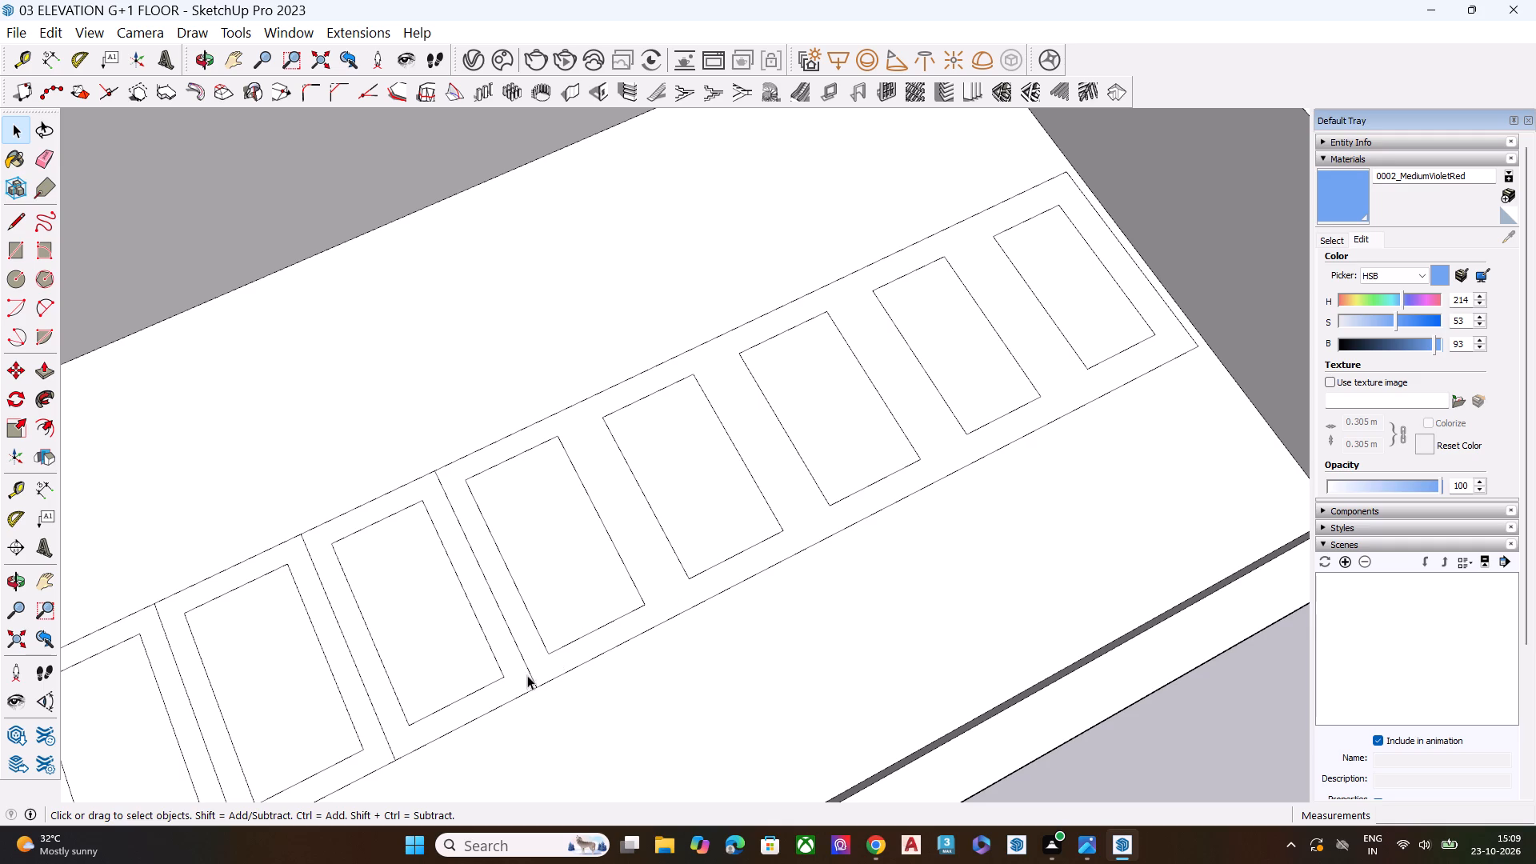
pyautogui.click(529, 670)
pyautogui.press('Delete')
# Delete the remaining three cross lines separating the first four panels nearest the slab's dividing line.
pyautogui.scroll(-7, 882, 452)
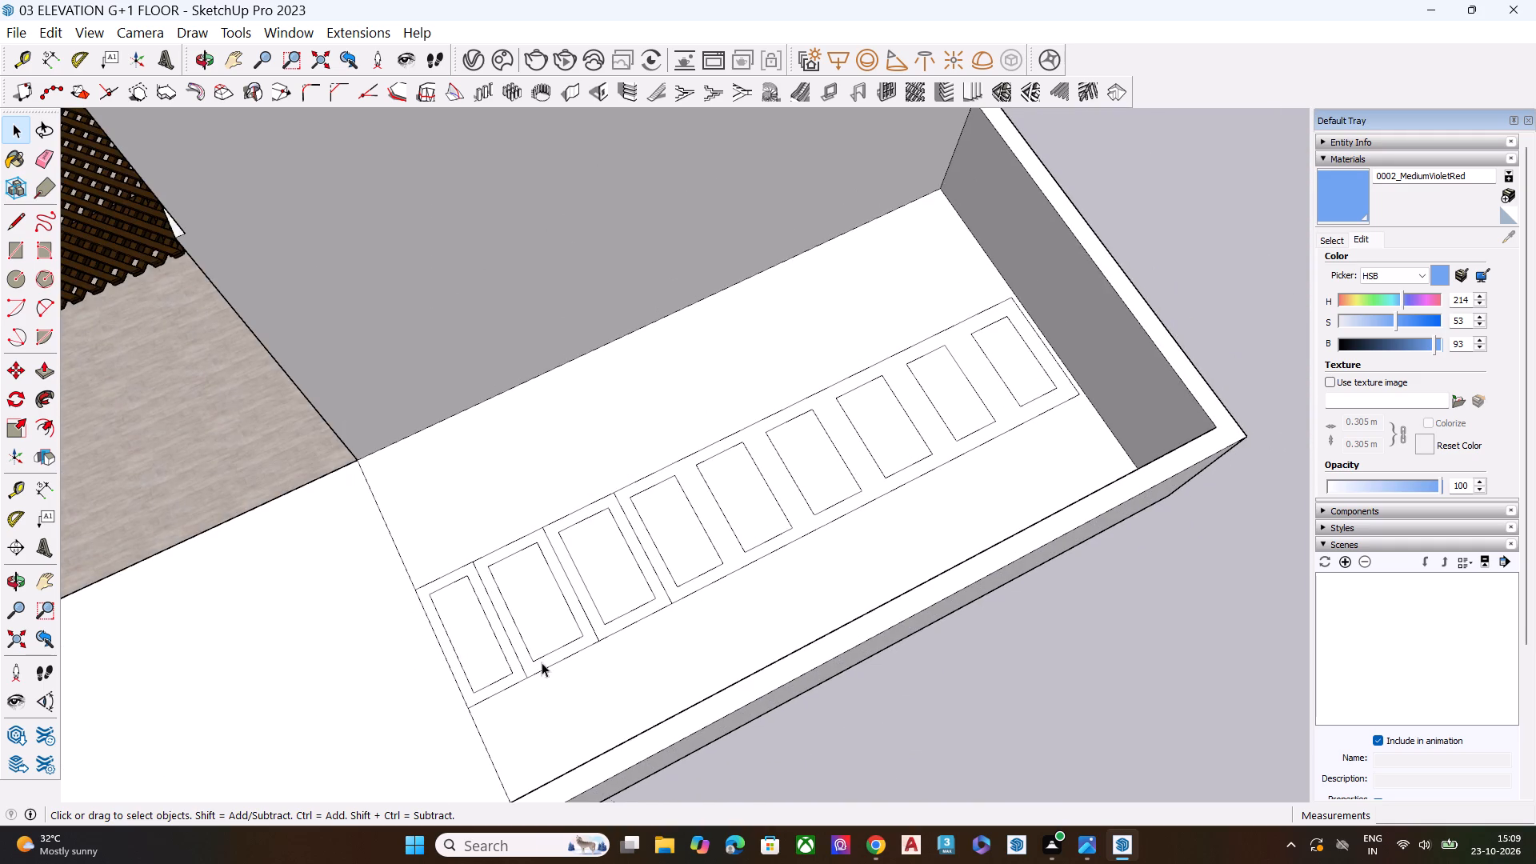
pyautogui.scroll(4, 320, 743)
pyautogui.scroll(4, 584, 653)
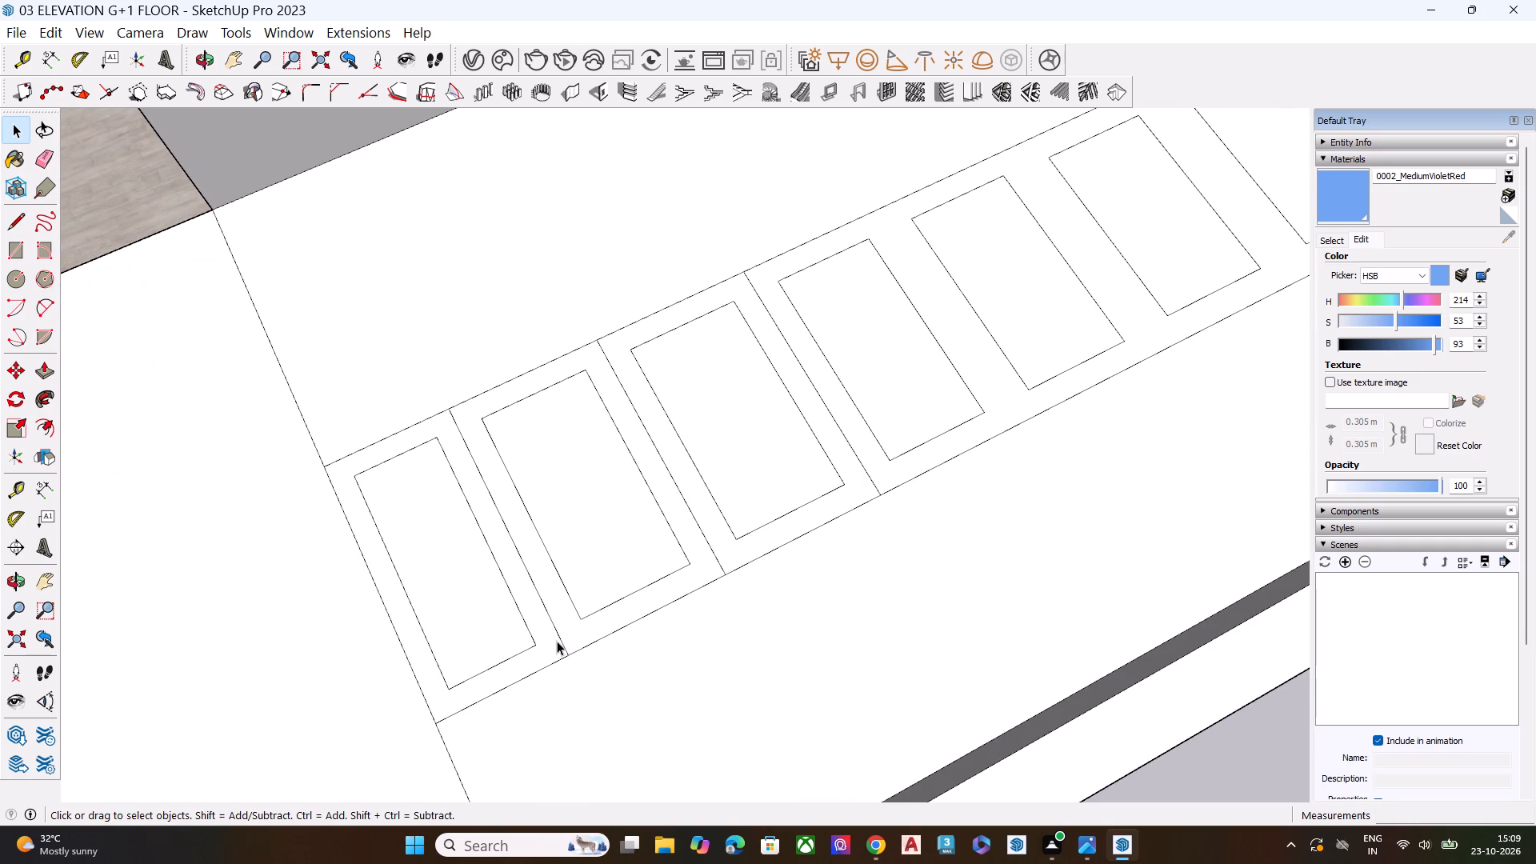
pyautogui.click(561, 638)
pyautogui.press('Delete')
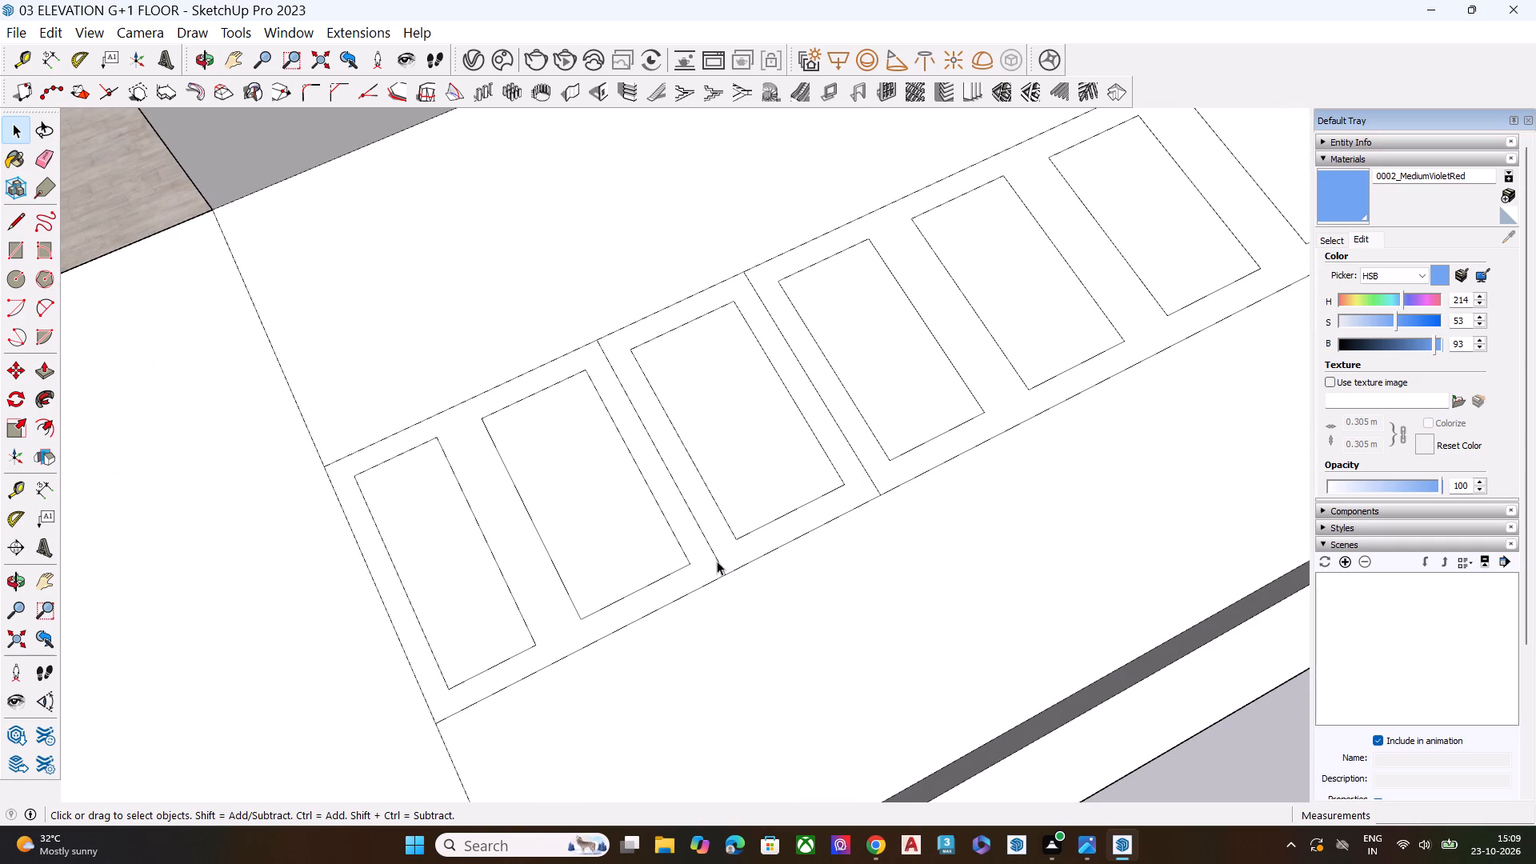
pyautogui.click(717, 561)
pyautogui.press('Delete')
pyautogui.click(870, 478)
pyautogui.press('Delete')
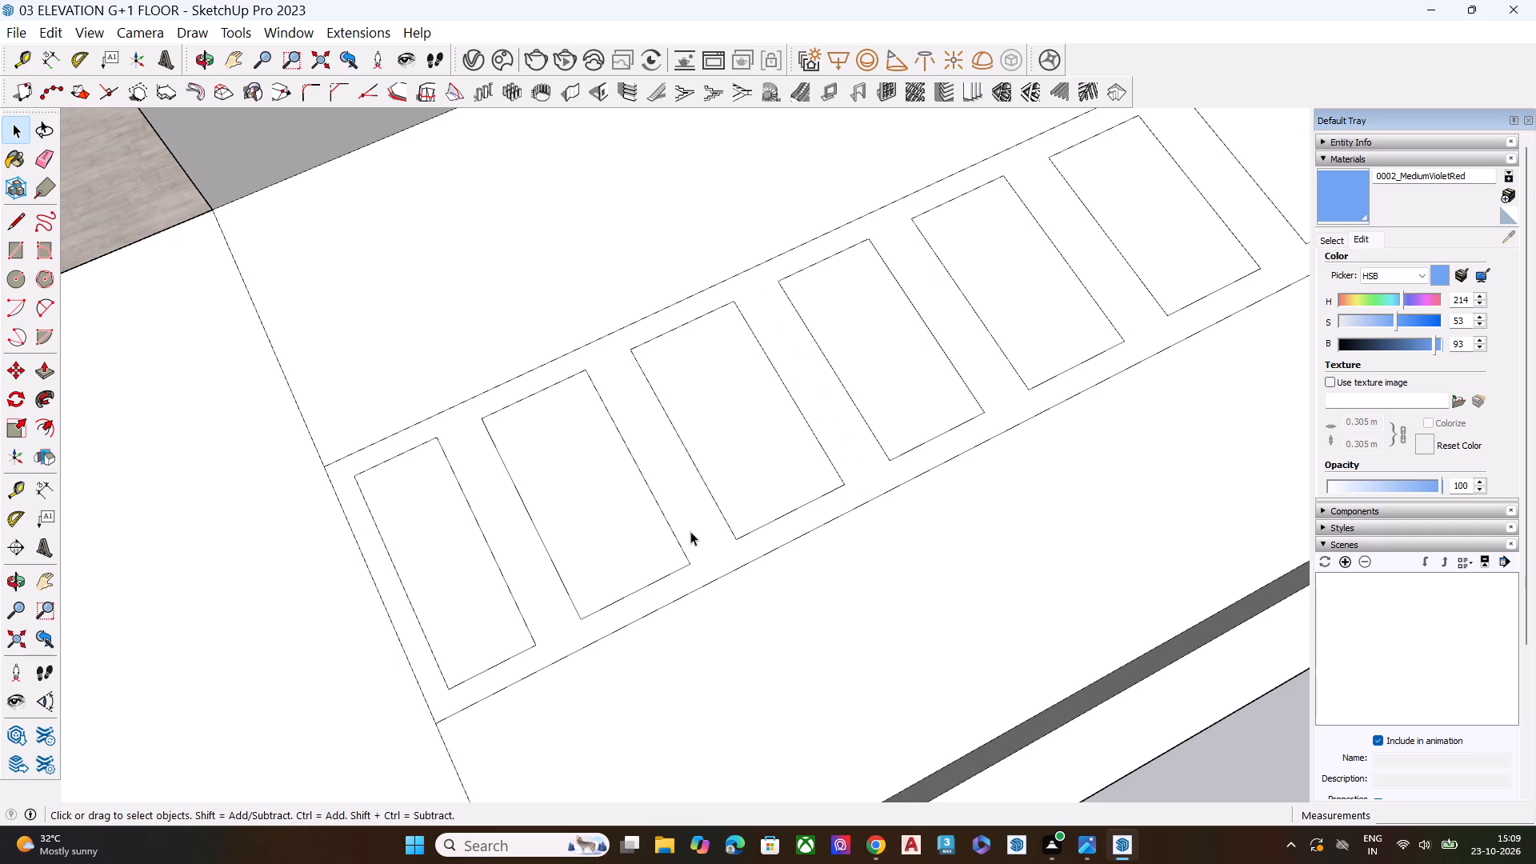
# Scale the eighth inset rectangle slightly wider along the strip, toward the ninth rectangle.
pyautogui.scroll(-6, 689, 538)
pyautogui.moveTo(646, 524); pyautogui.dragTo(532, 629, button='middle')
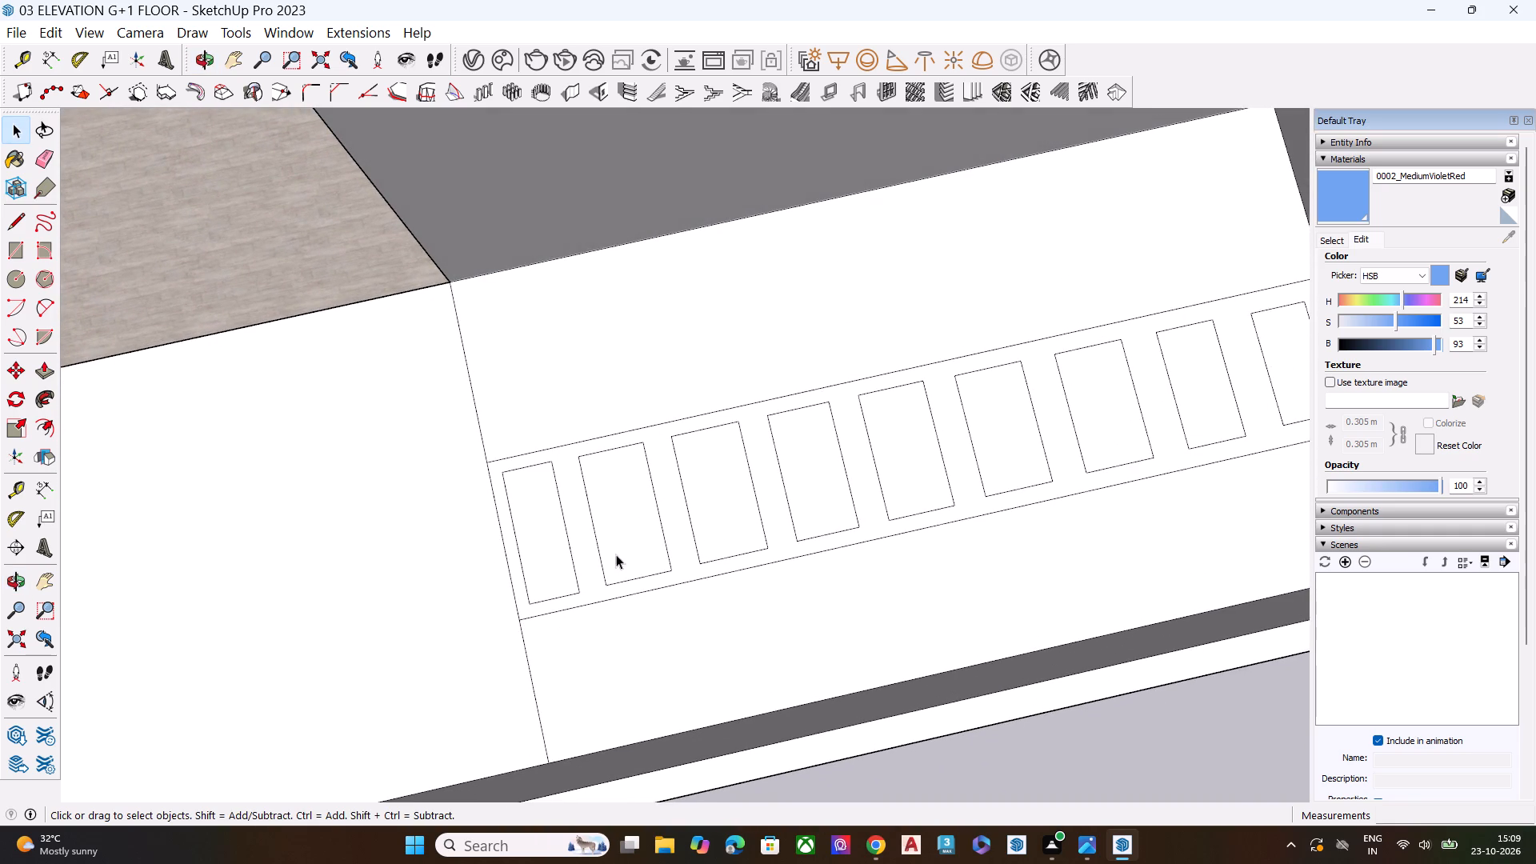
pyautogui.scroll(-5, 498, 516)
pyautogui.scroll(3, 962, 443)
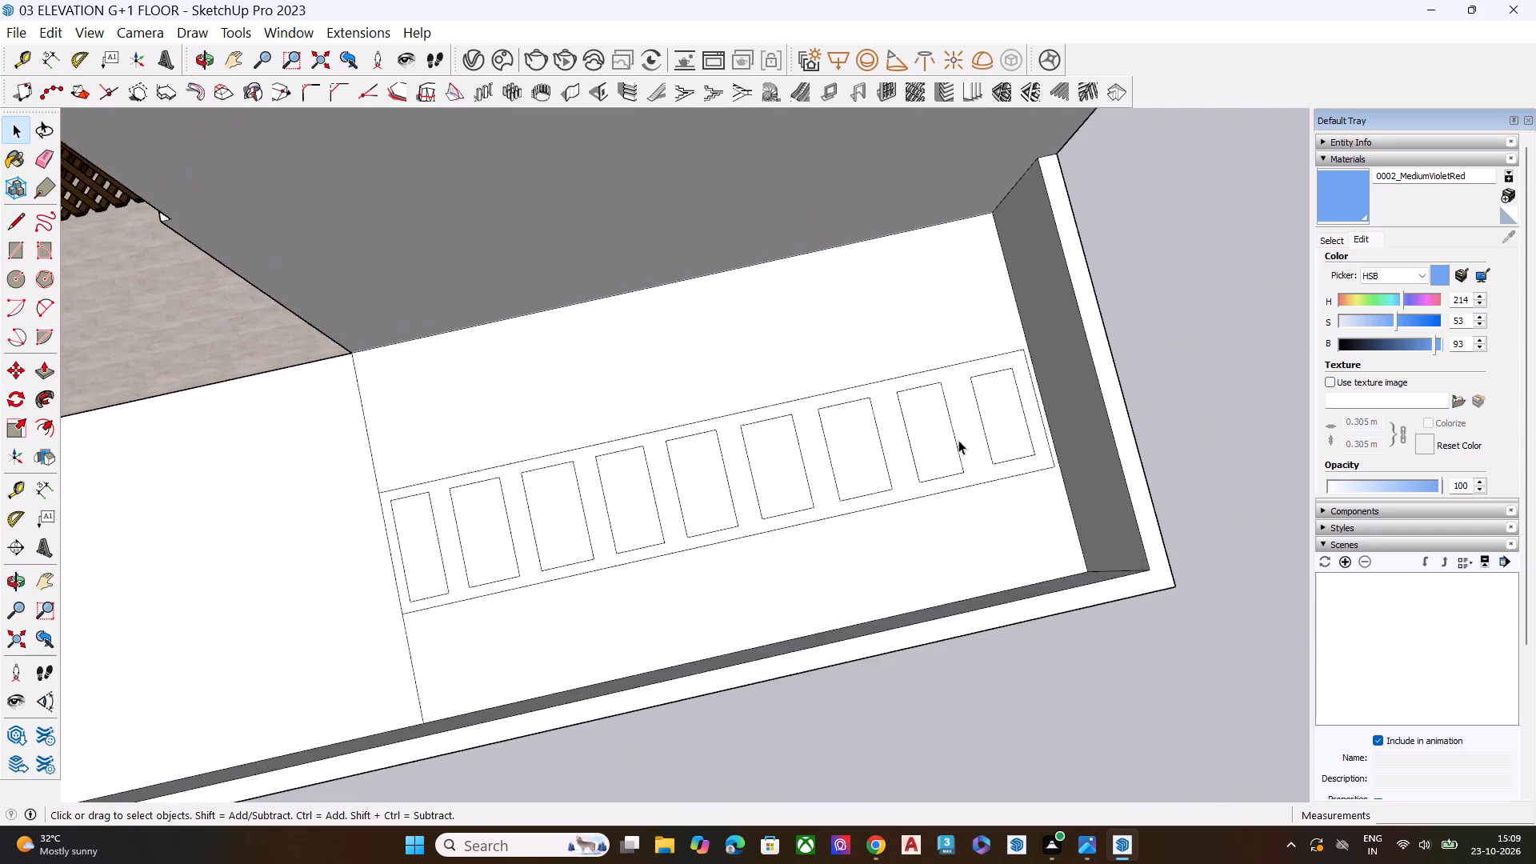
pyautogui.scroll(4, 958, 440)
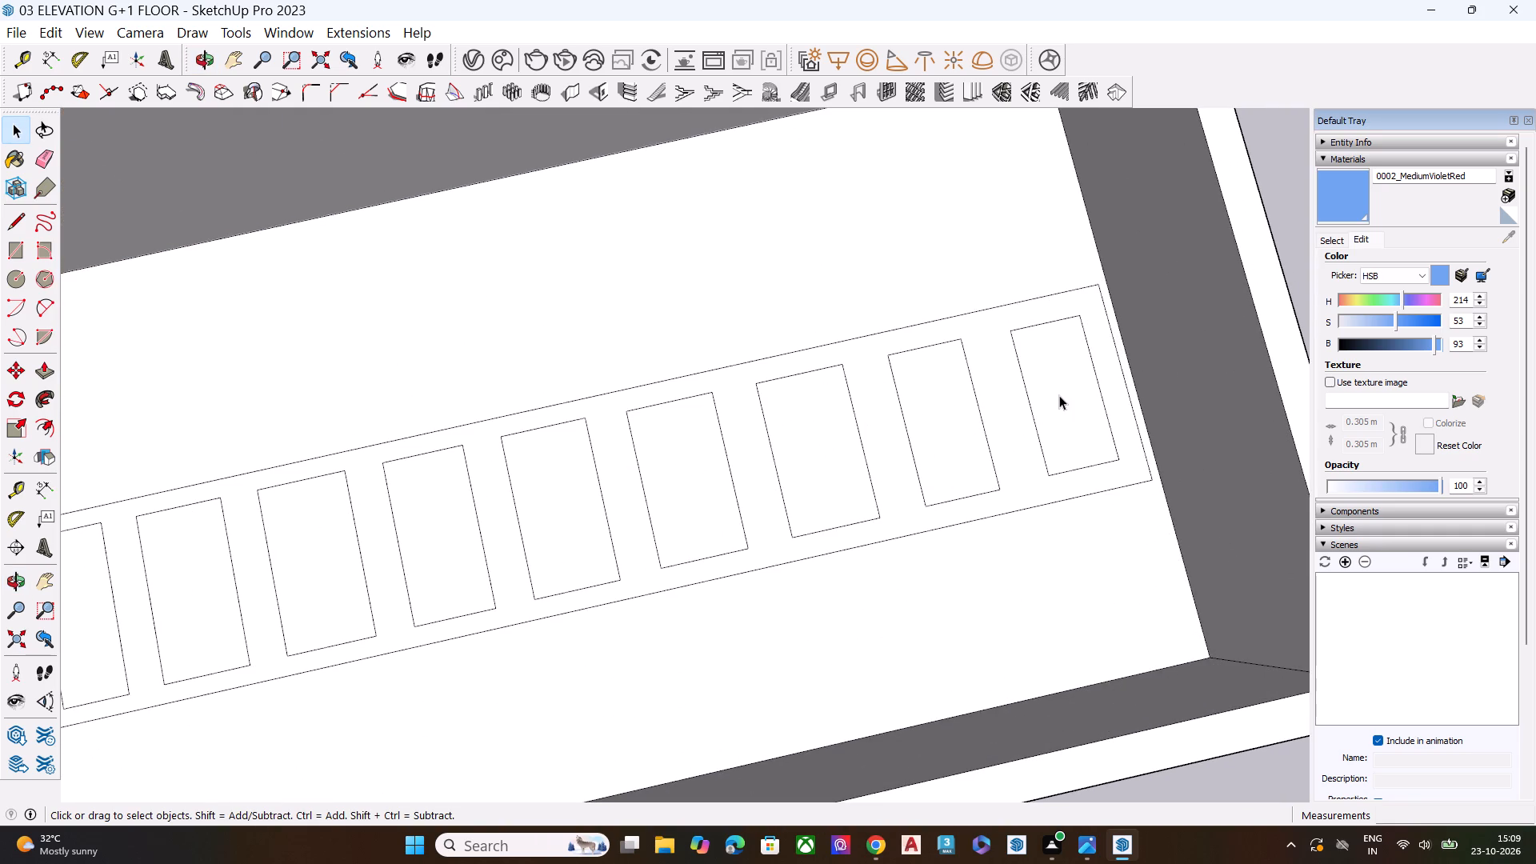
pyautogui.doubleClick(929, 422)
pyautogui.press('s')
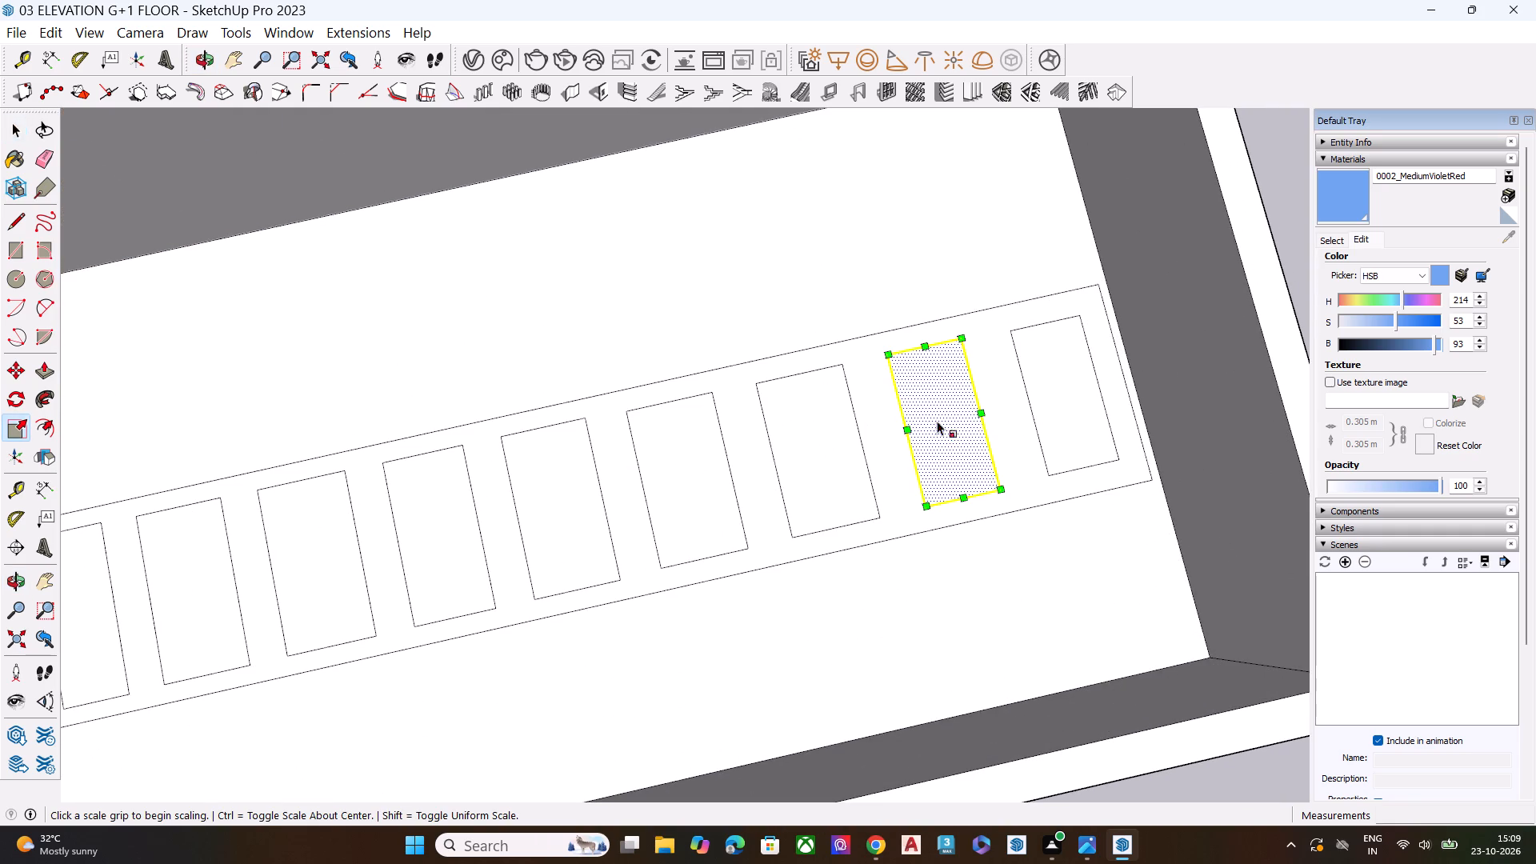
pyautogui.moveTo(982, 413); pyautogui.dragTo(993, 410)
pyautogui.press('space')
# Scale the ninth inset rectangle slightly wider along the strip, toward the strip's outer end.
pyautogui.doubleClick(1052, 386)
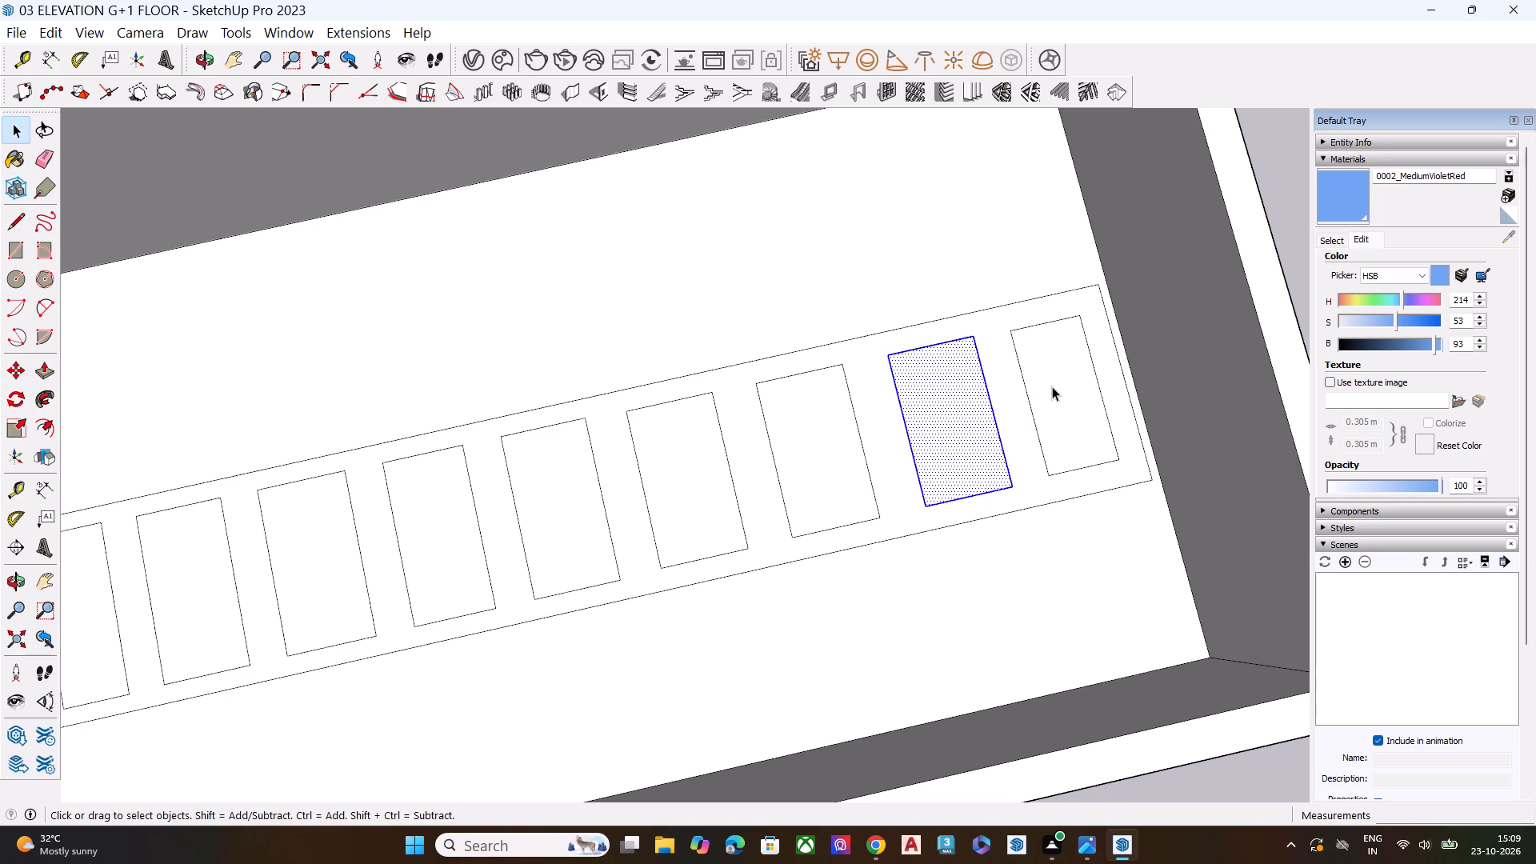
pyautogui.press('s')
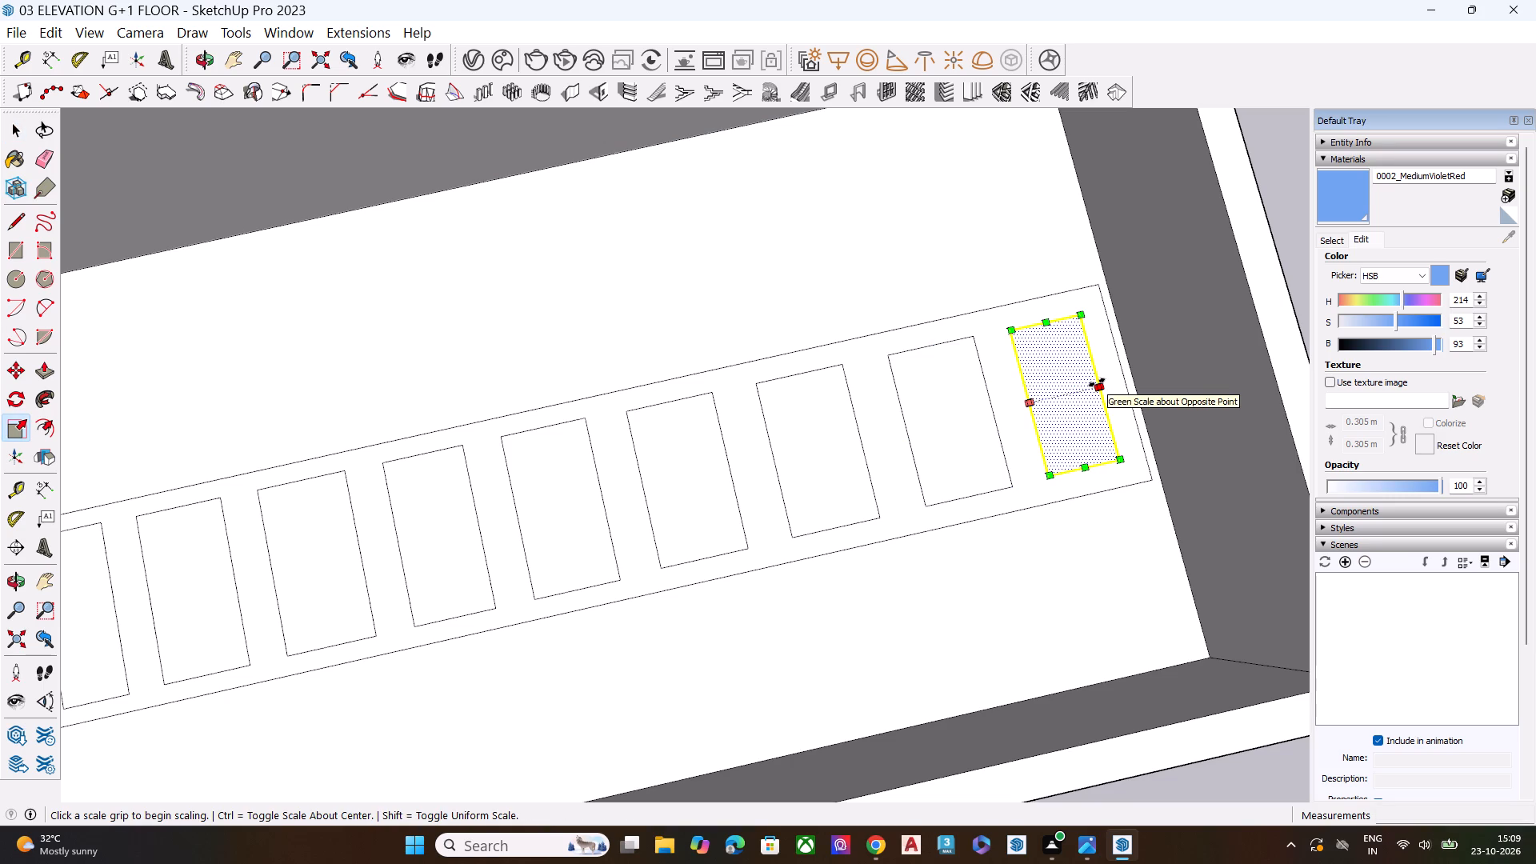
pyautogui.click(1098, 390)
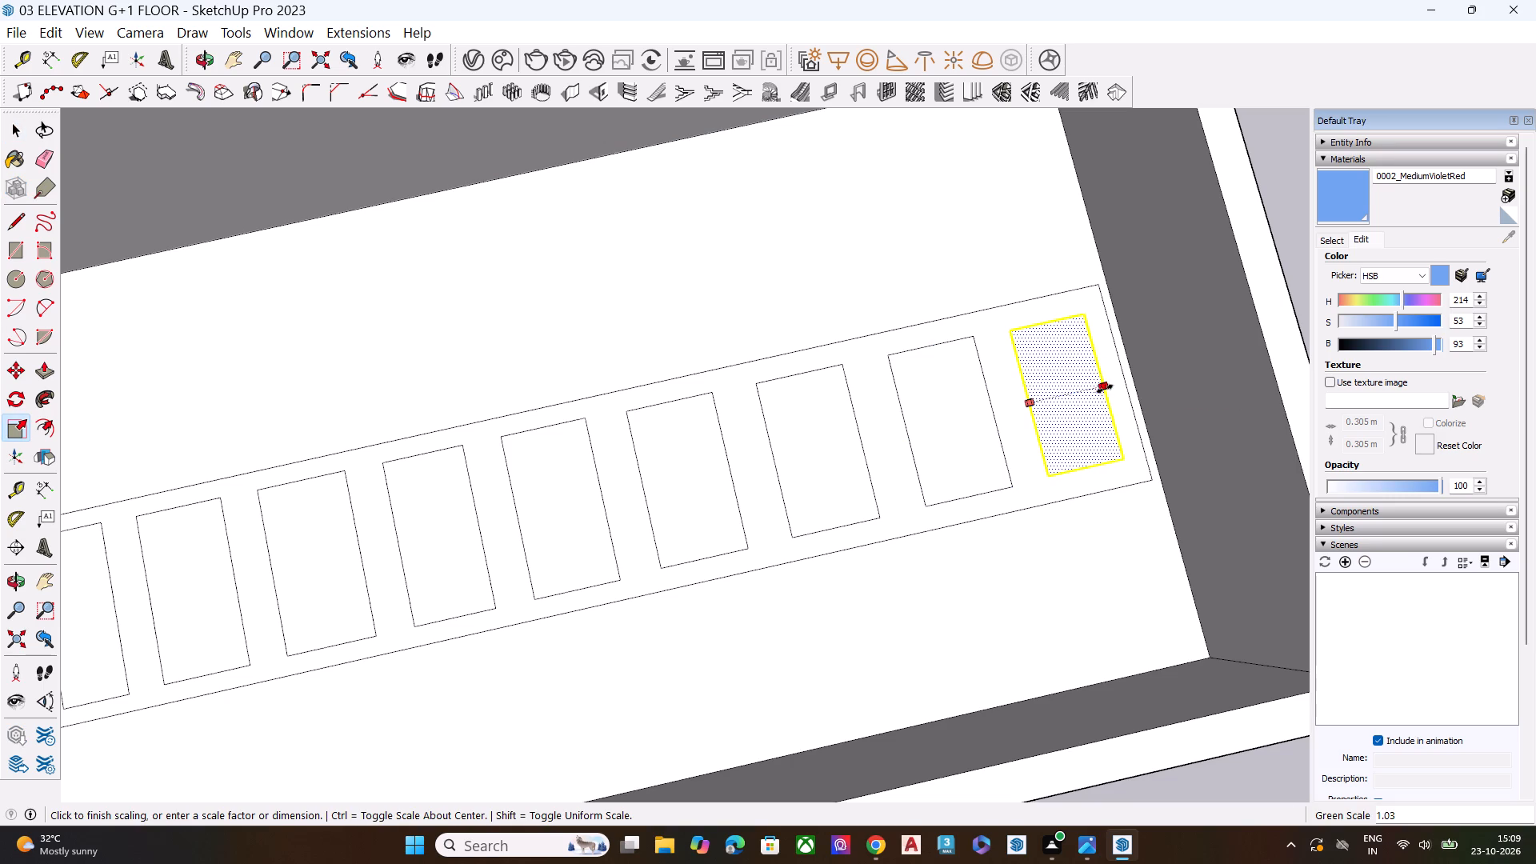
pyautogui.click(1109, 387)
pyautogui.press('space')
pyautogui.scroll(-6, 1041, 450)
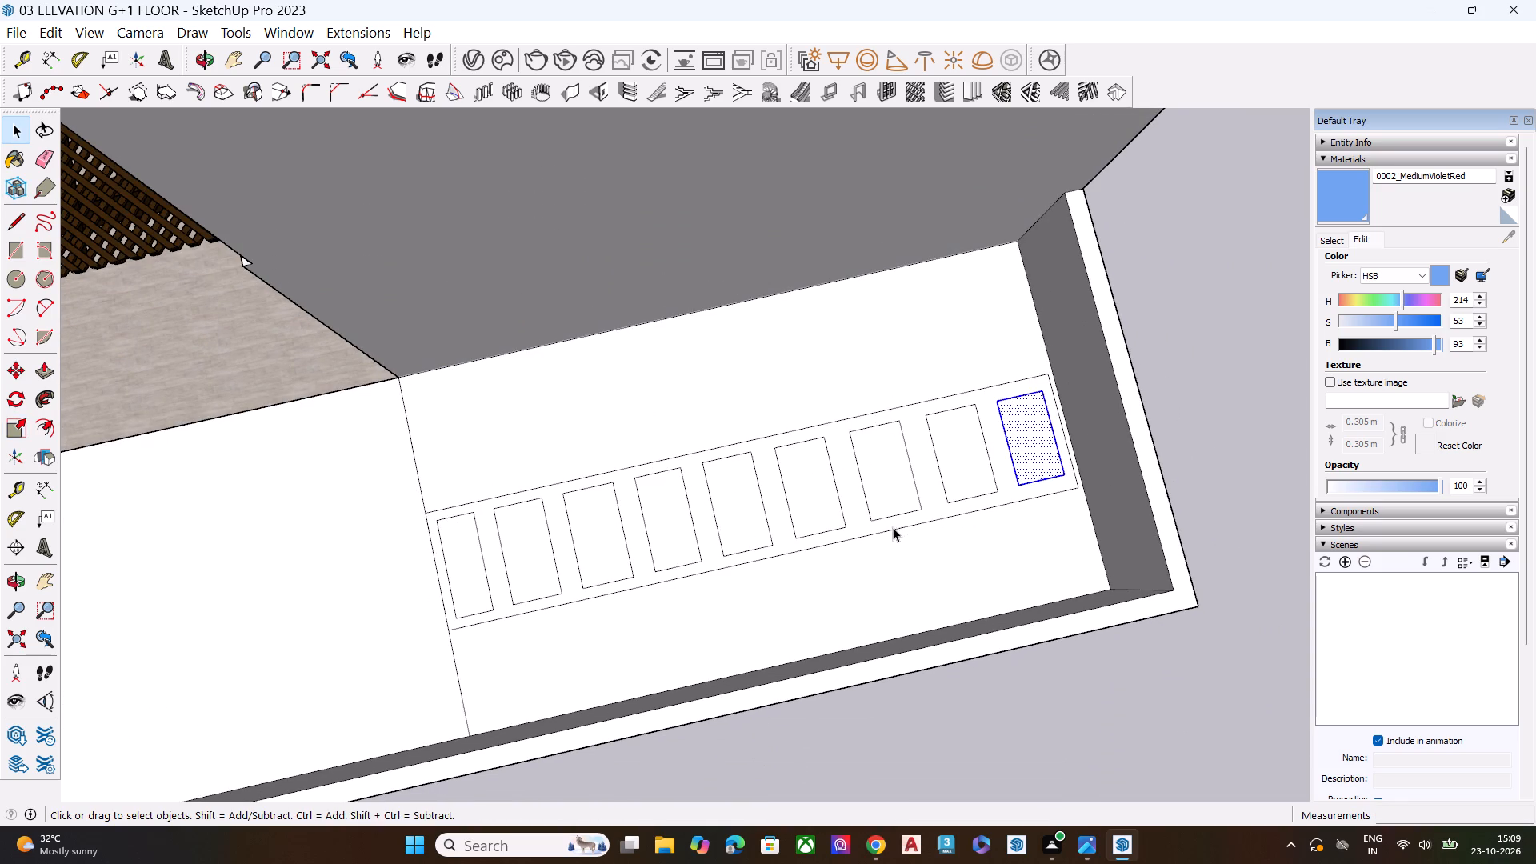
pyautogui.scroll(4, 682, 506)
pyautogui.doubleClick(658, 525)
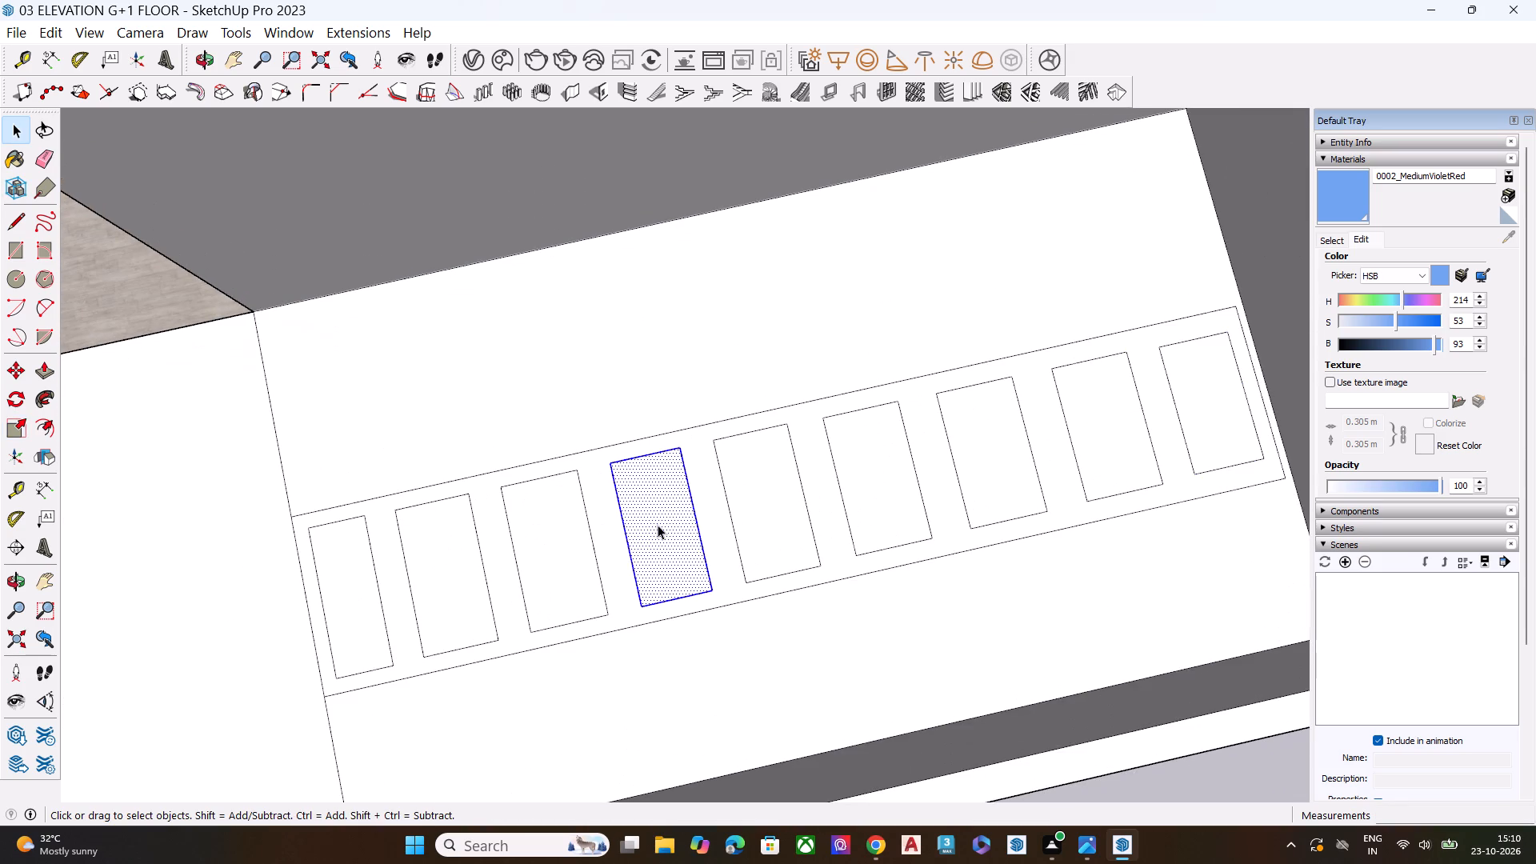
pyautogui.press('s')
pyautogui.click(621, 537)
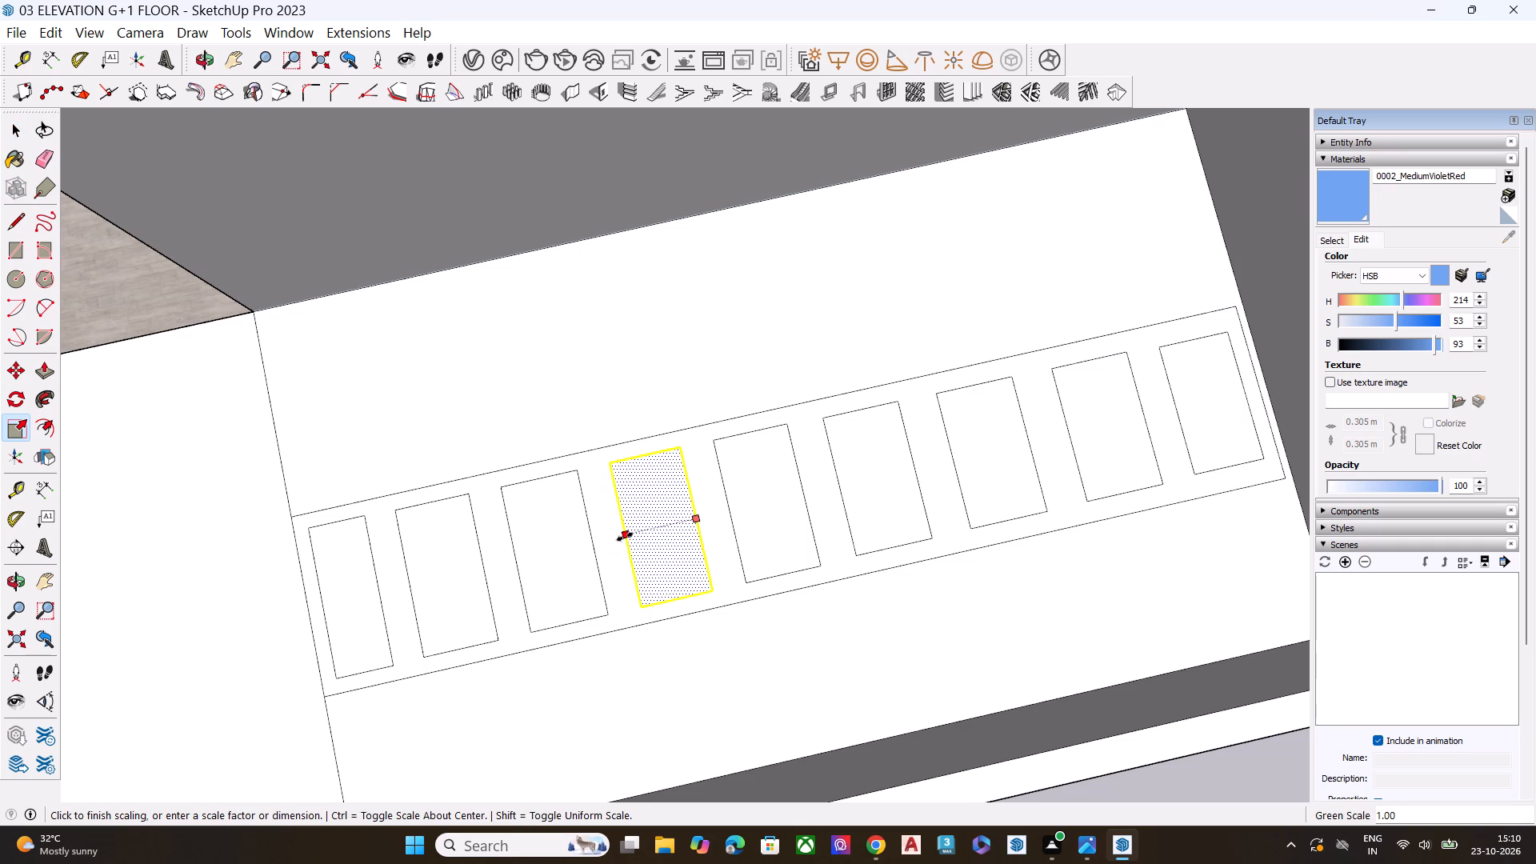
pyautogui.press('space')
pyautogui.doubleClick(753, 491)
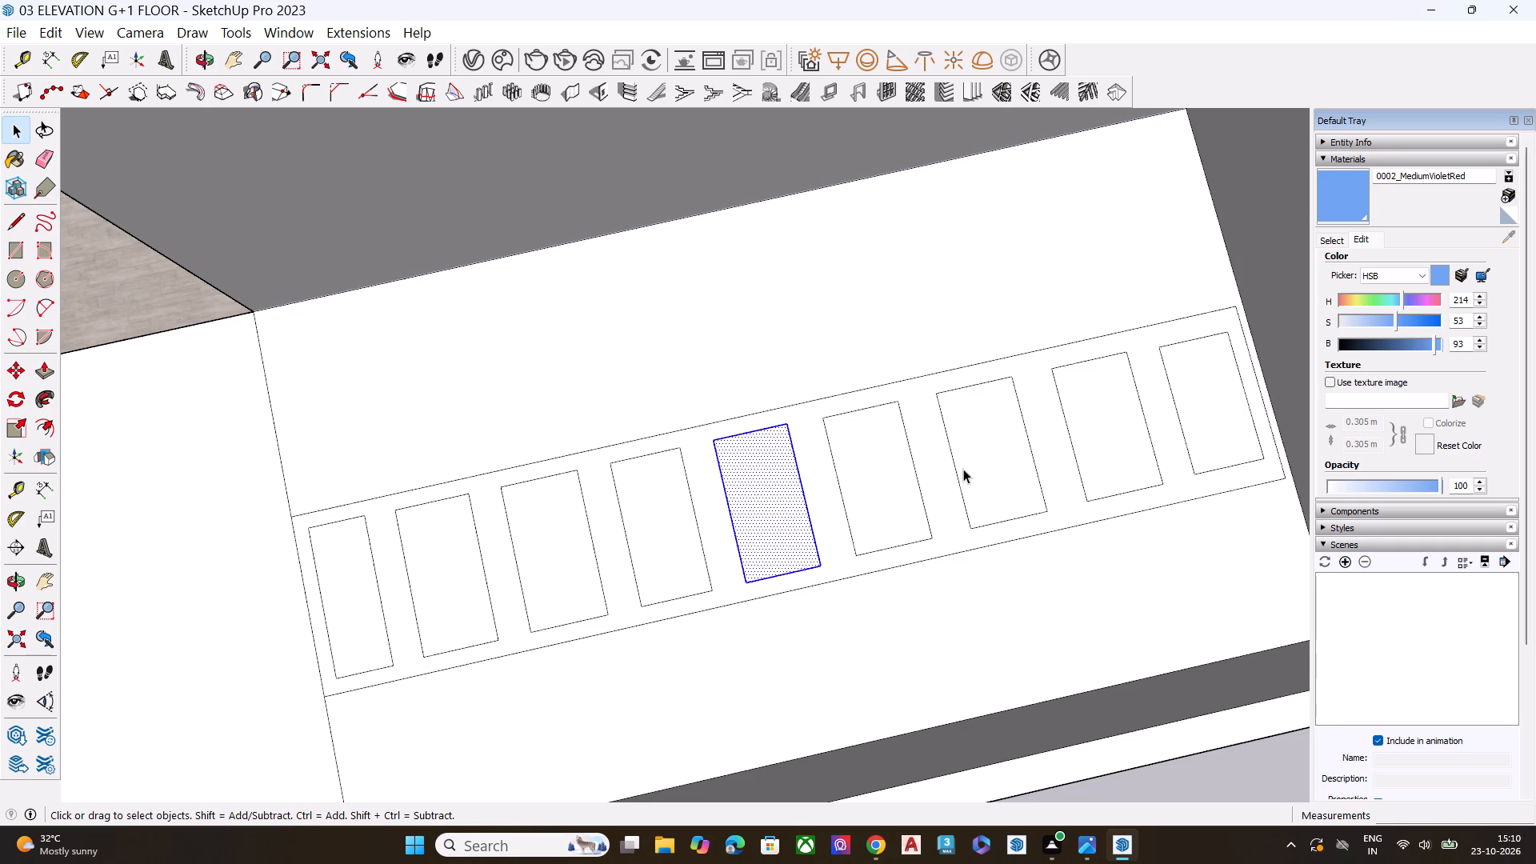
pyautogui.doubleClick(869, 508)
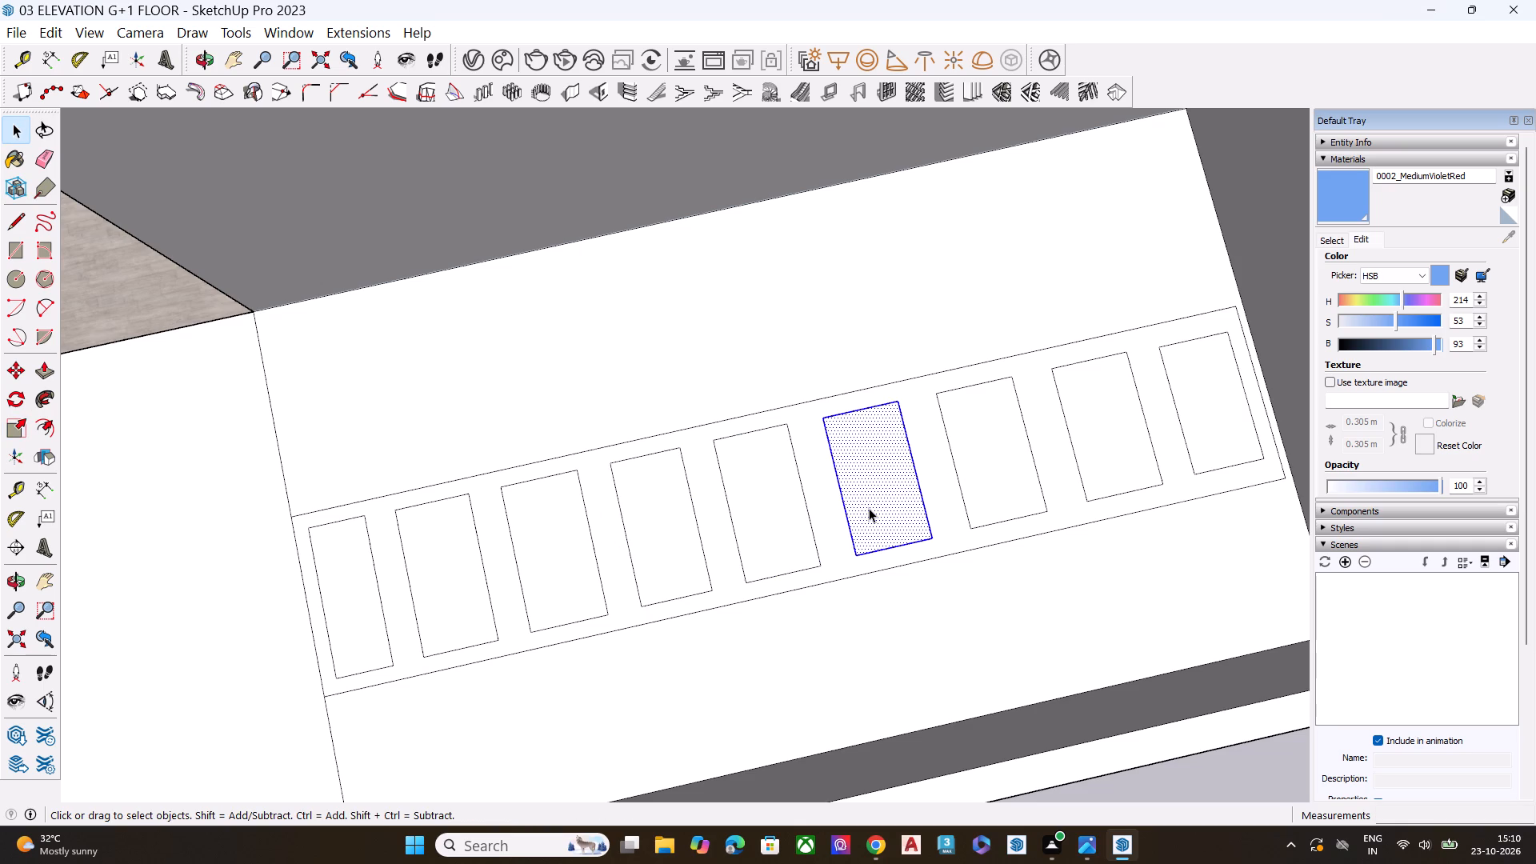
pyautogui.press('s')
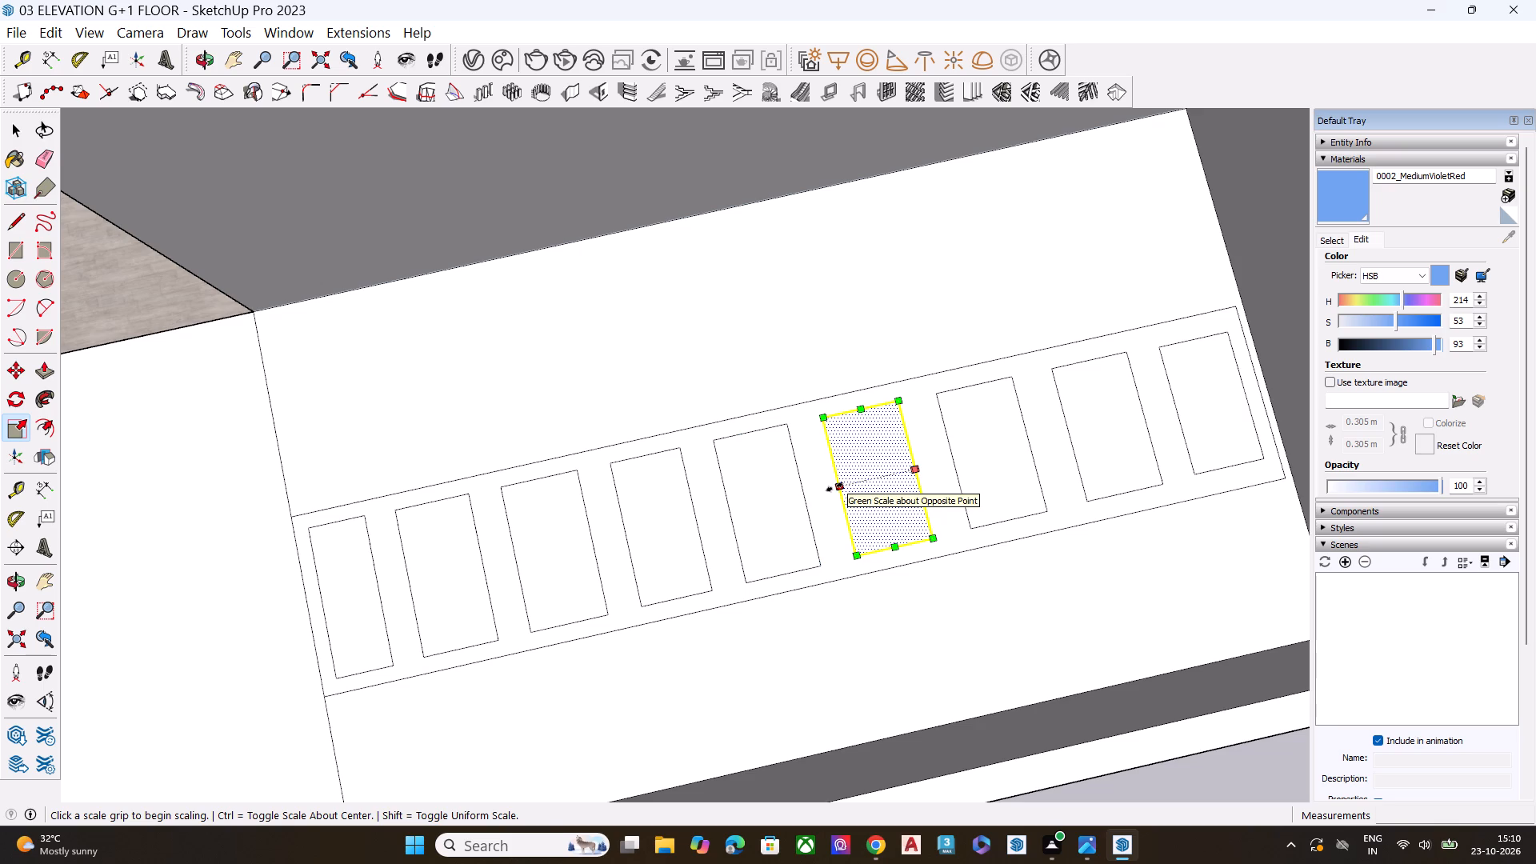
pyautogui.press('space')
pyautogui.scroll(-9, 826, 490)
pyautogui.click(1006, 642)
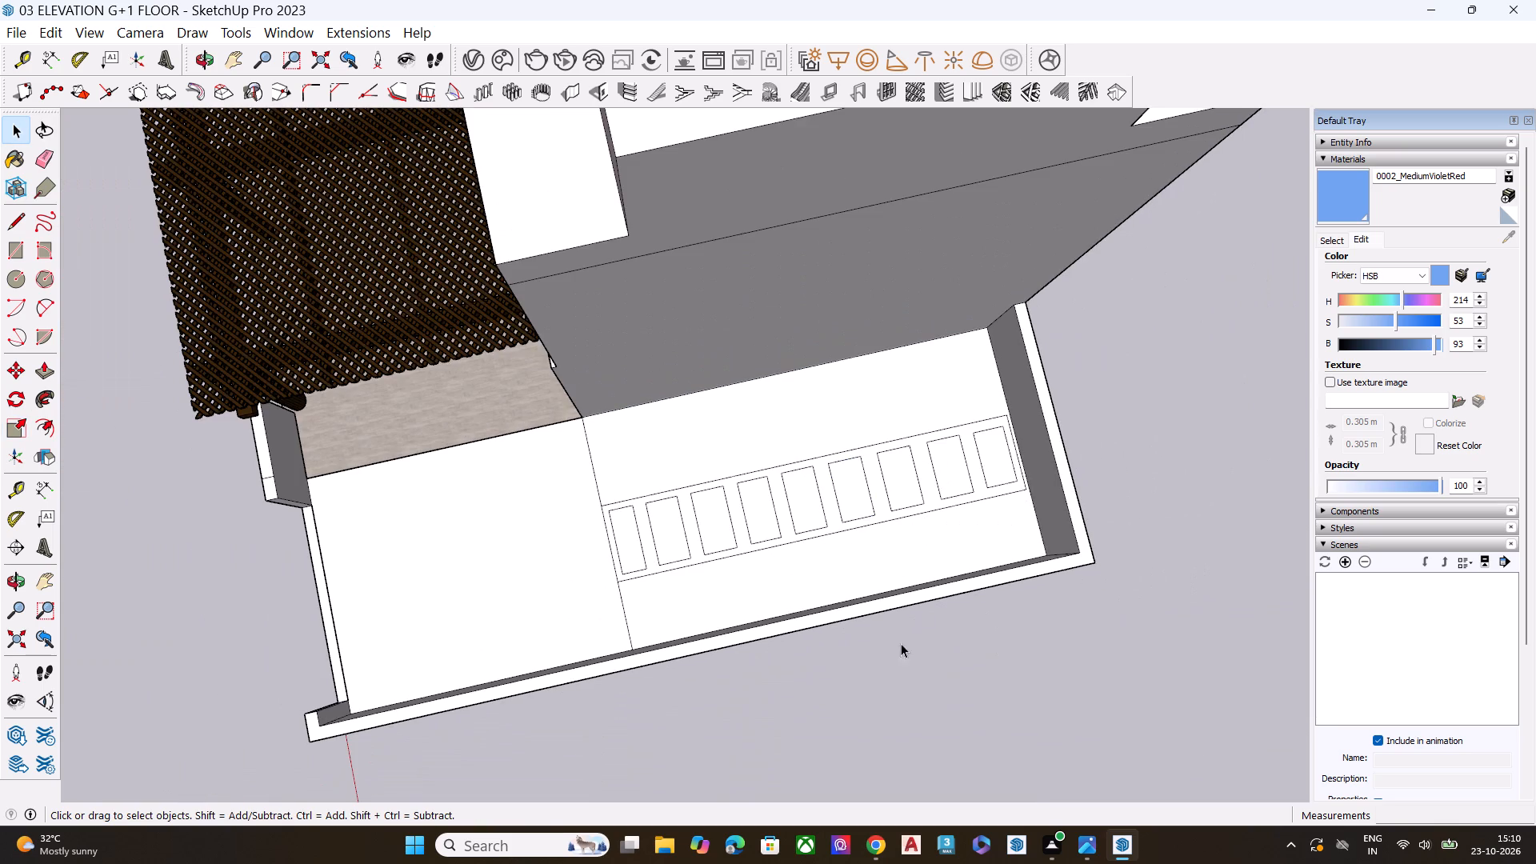
# Open the Chaos Cosmos library and look through the downloaded 3D models for assets suited to the side slab.
pyautogui.moveTo(821, 642); pyautogui.dragTo(848, 650, button='middle')
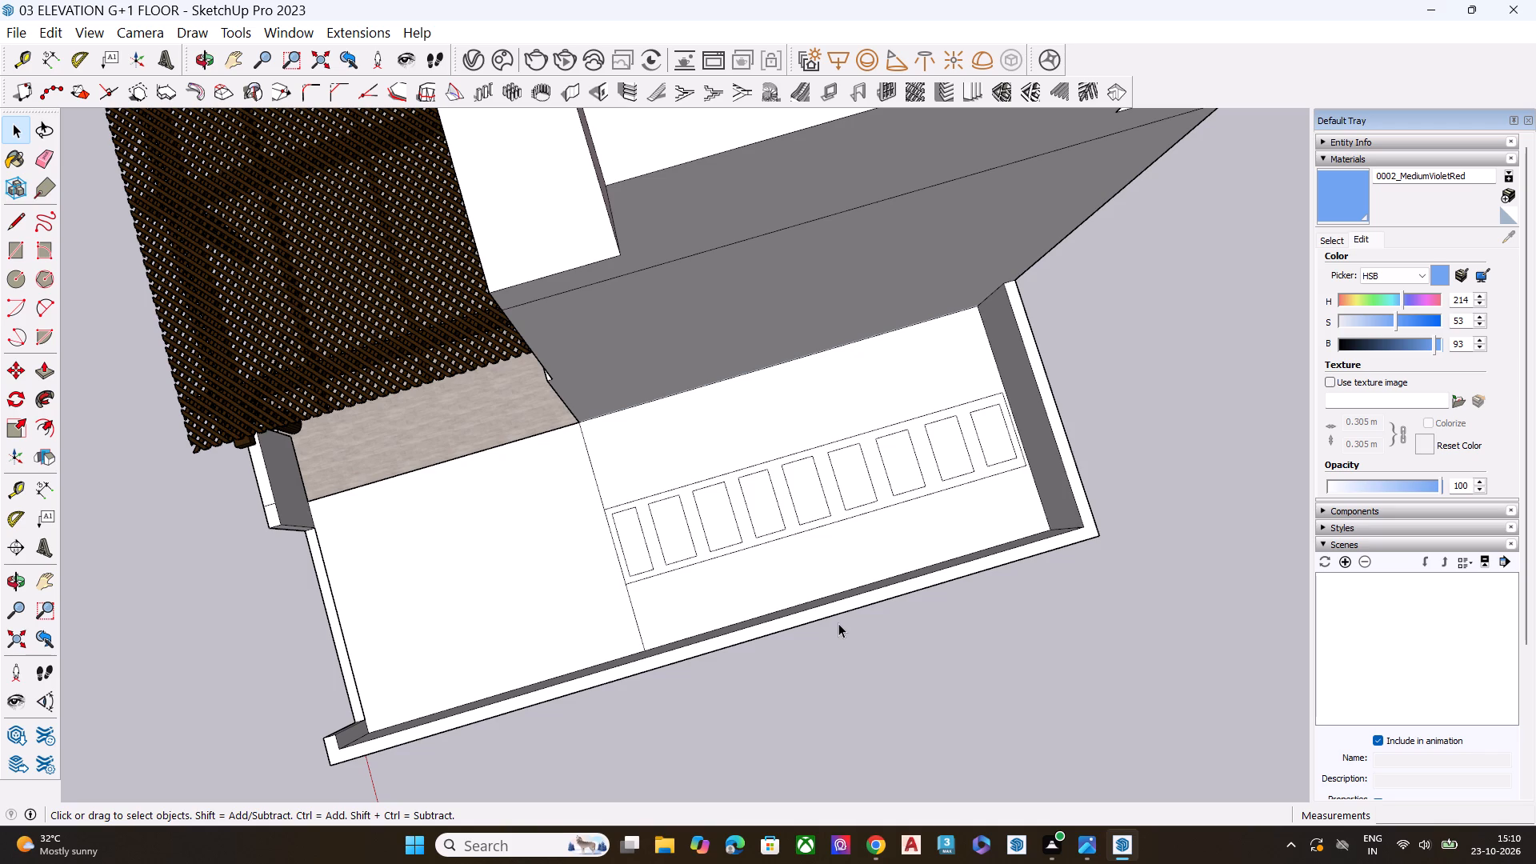
pyautogui.click(475, 67)
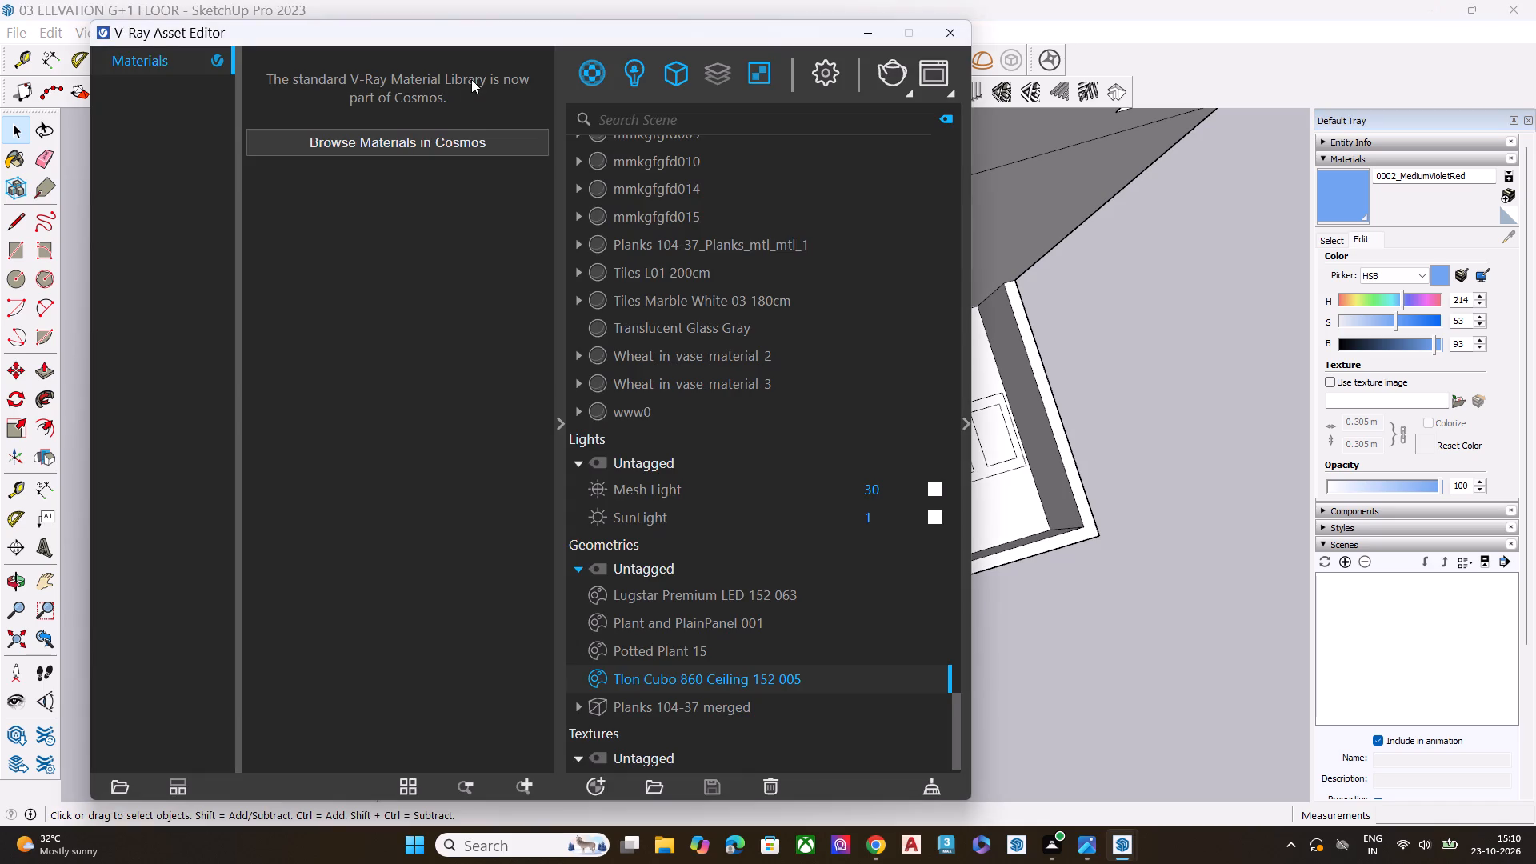
pyautogui.click(416, 145)
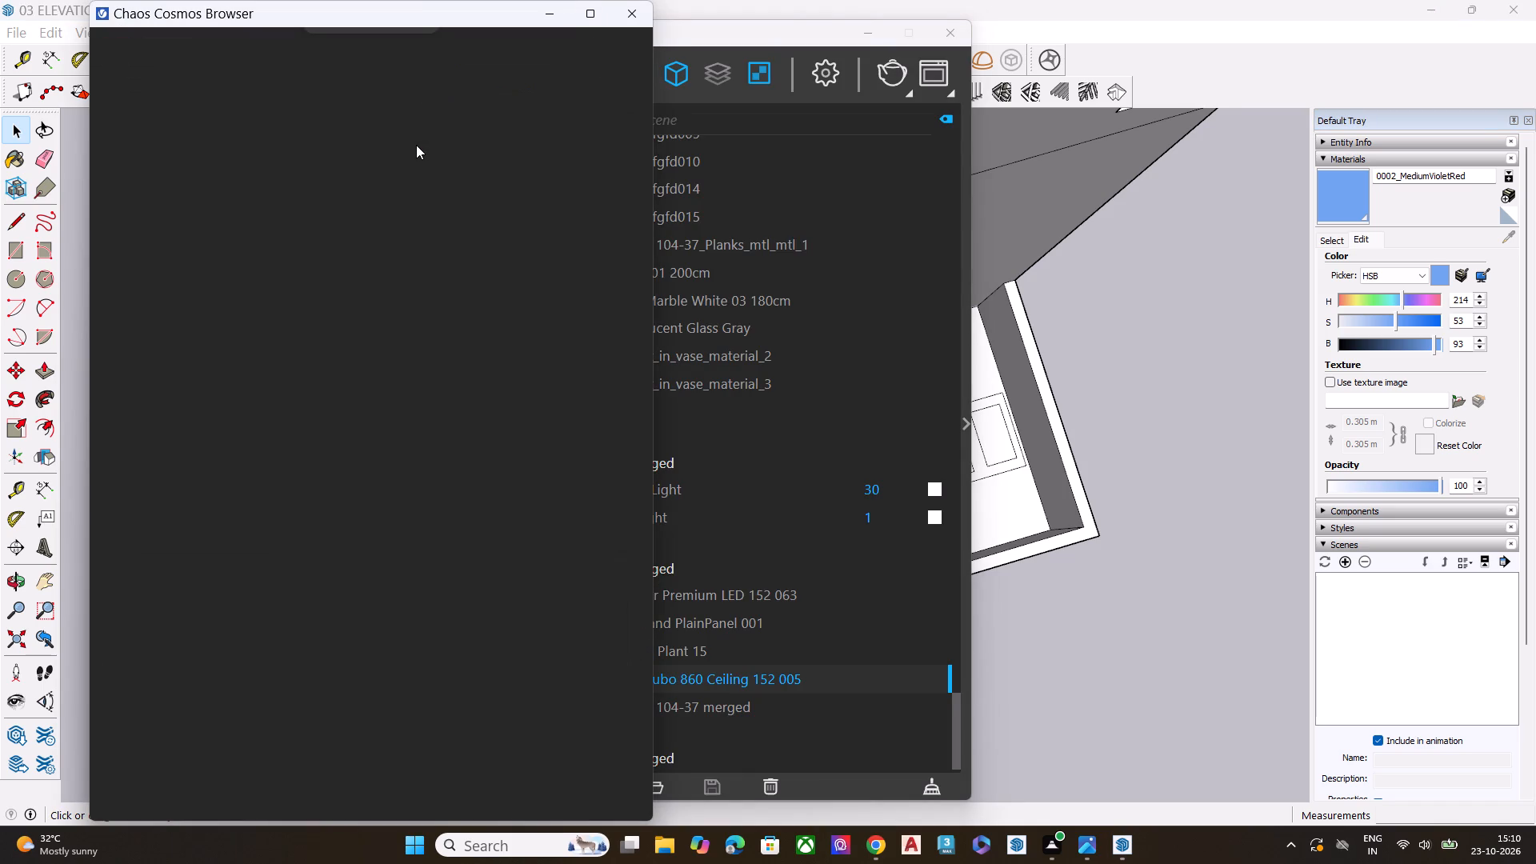
pyautogui.click(639, 6)
pyautogui.click(457, 142)
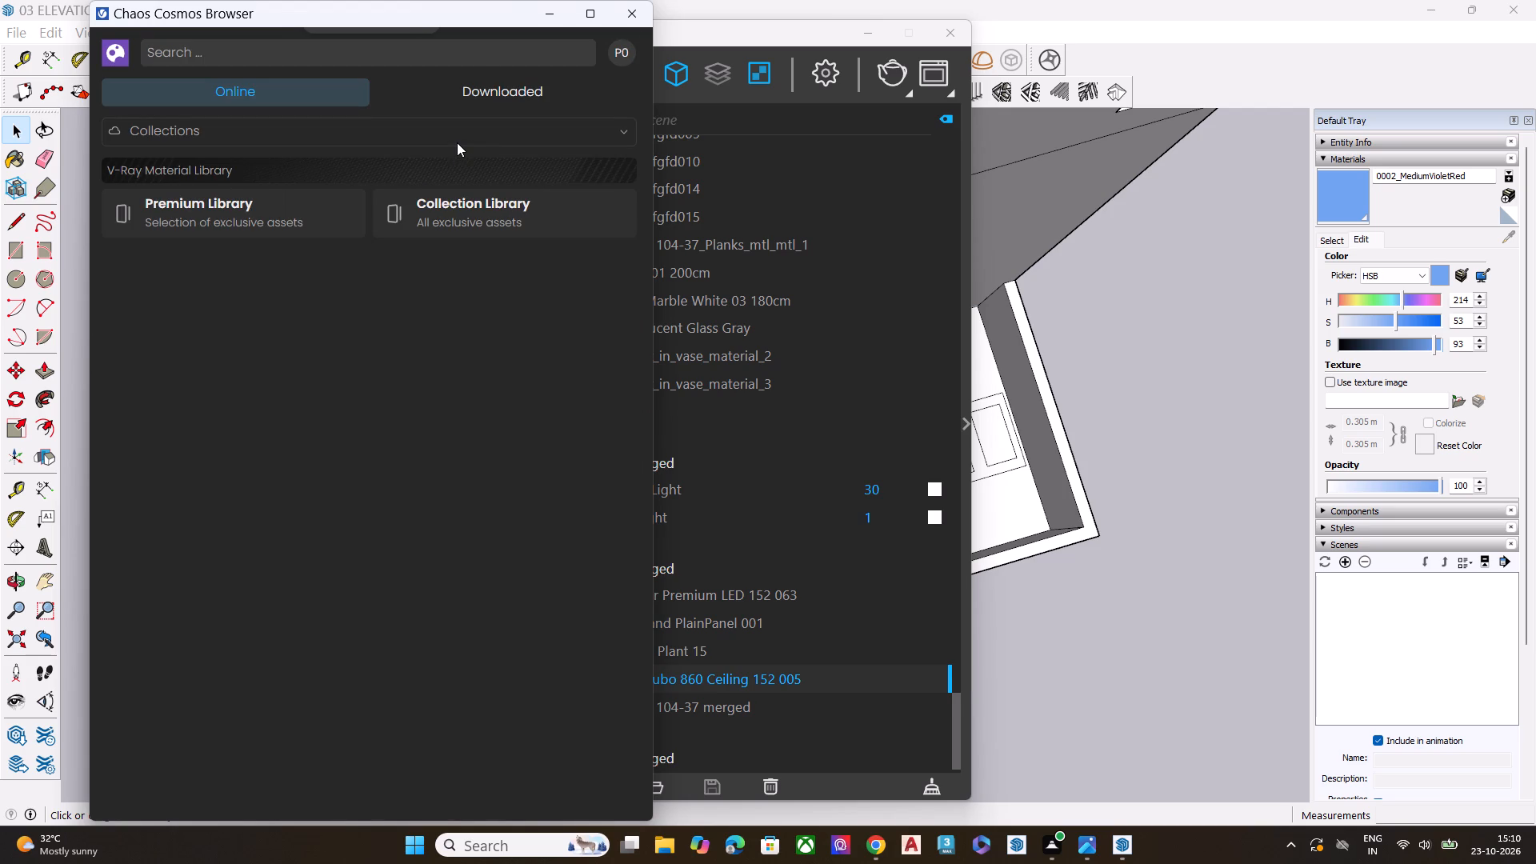
pyautogui.click(213, 130)
pyautogui.click(197, 178)
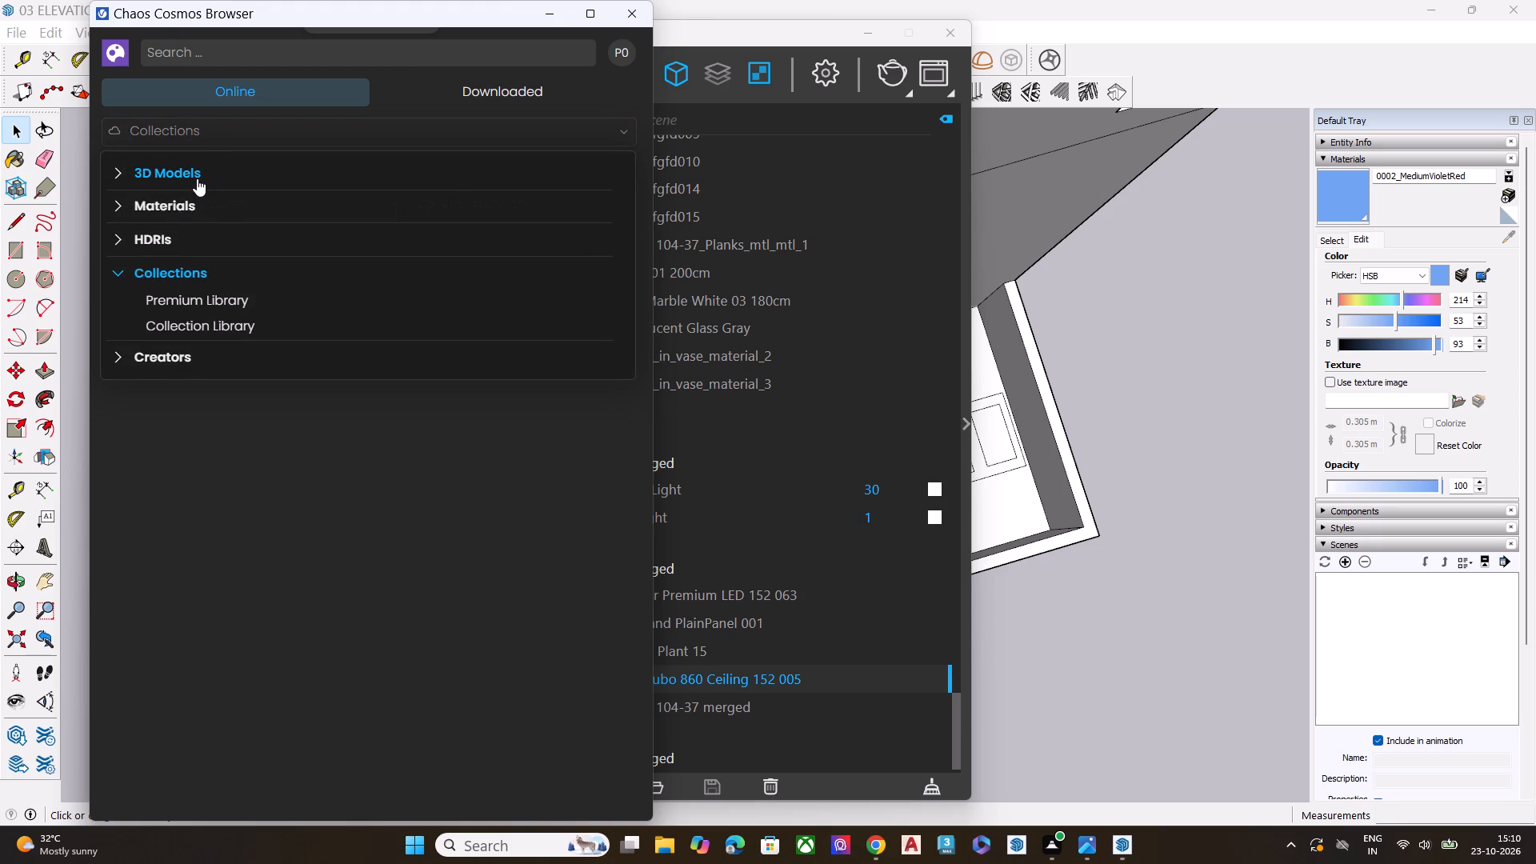
pyautogui.click(197, 178)
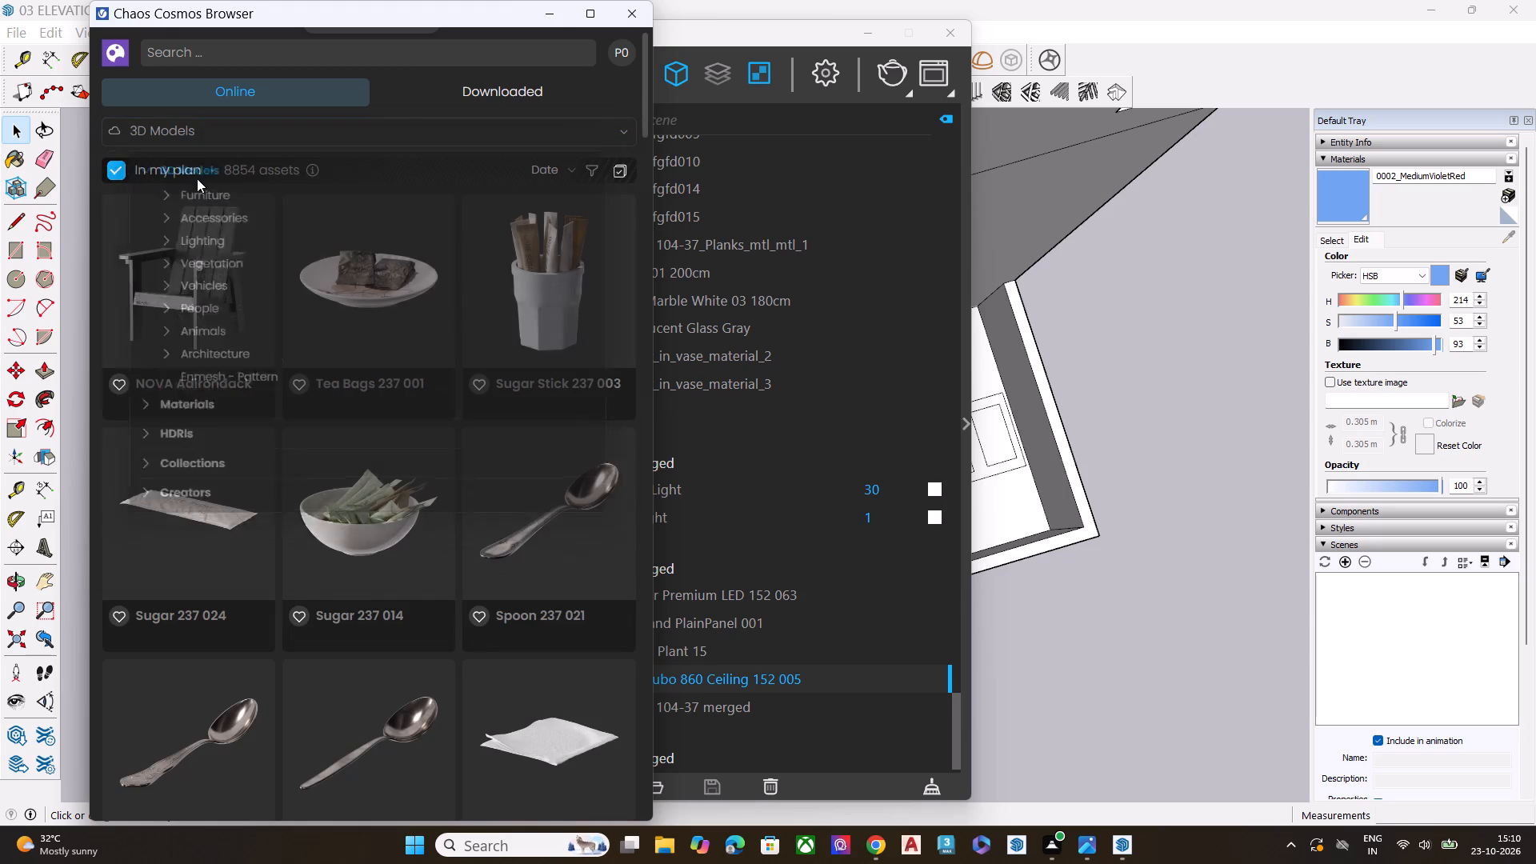
pyautogui.click(446, 94)
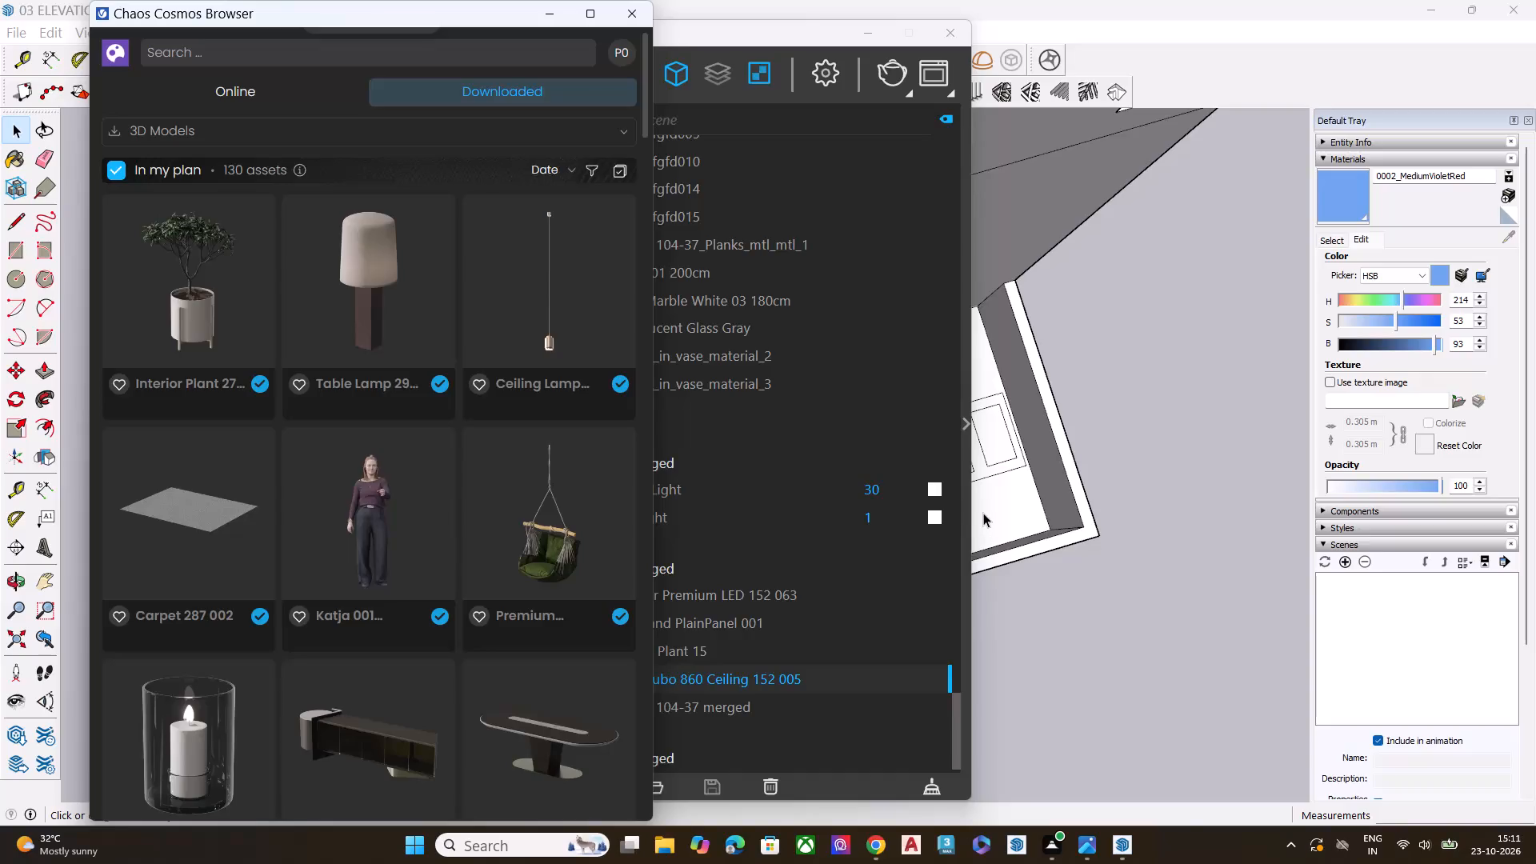
pyautogui.scroll(-7, 365, 444)
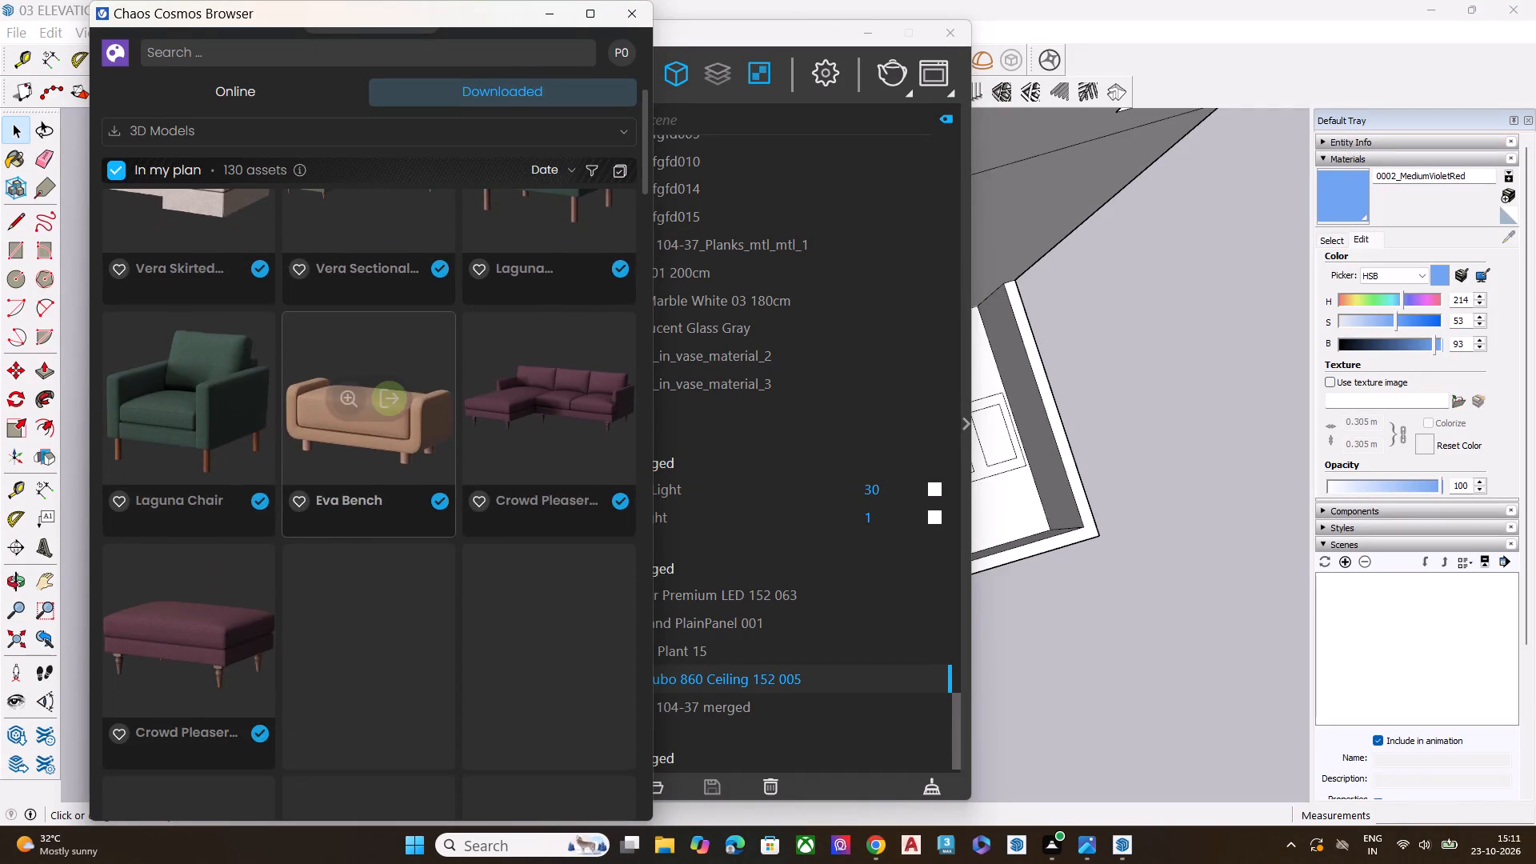
pyautogui.scroll(-4, 398, 433)
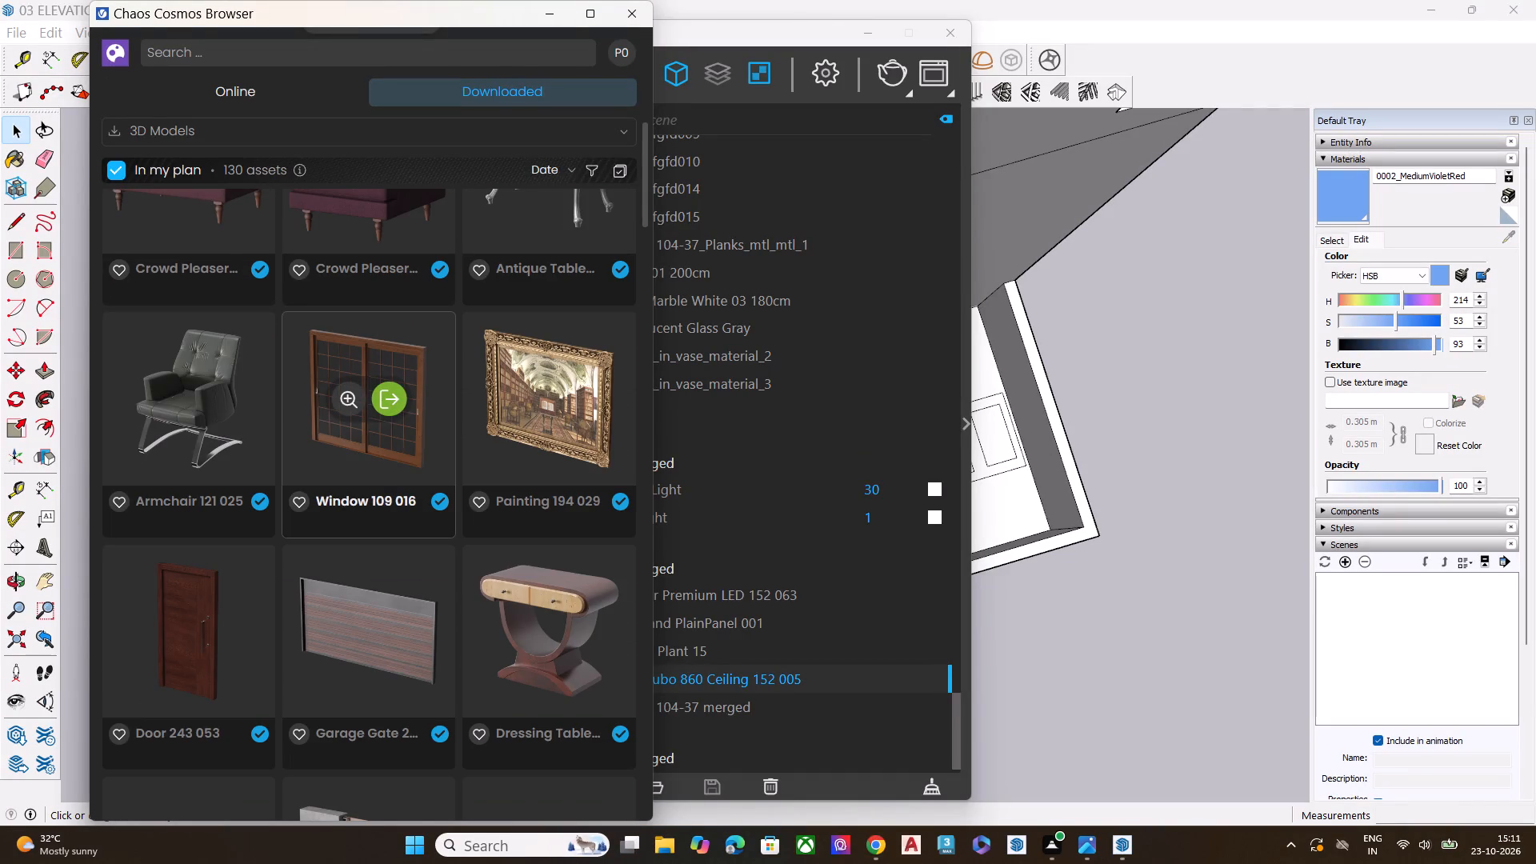
pyautogui.scroll(-6, 398, 433)
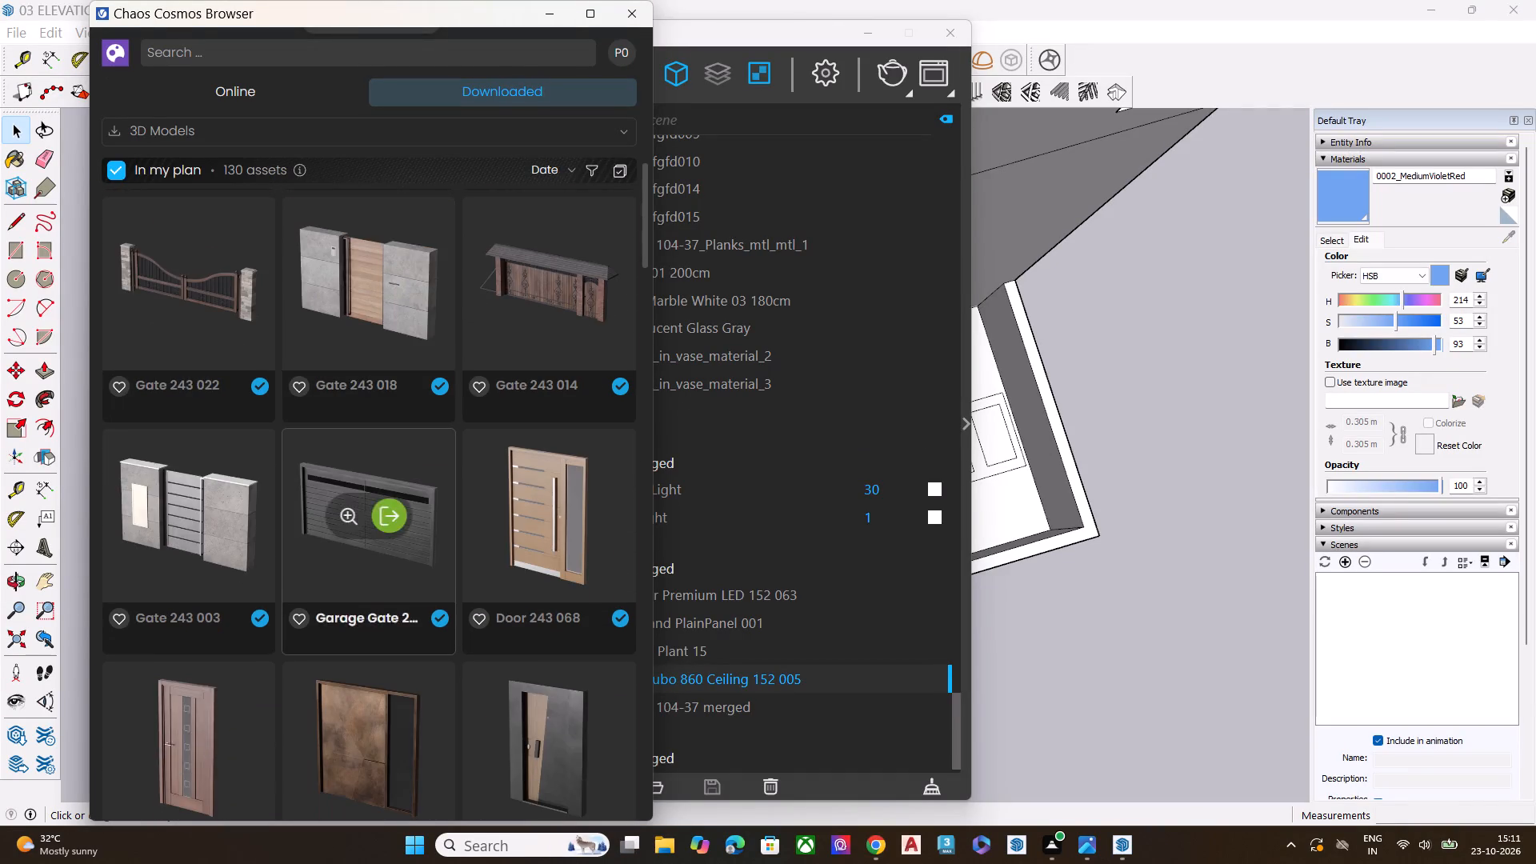
pyautogui.scroll(-13, 446, 446)
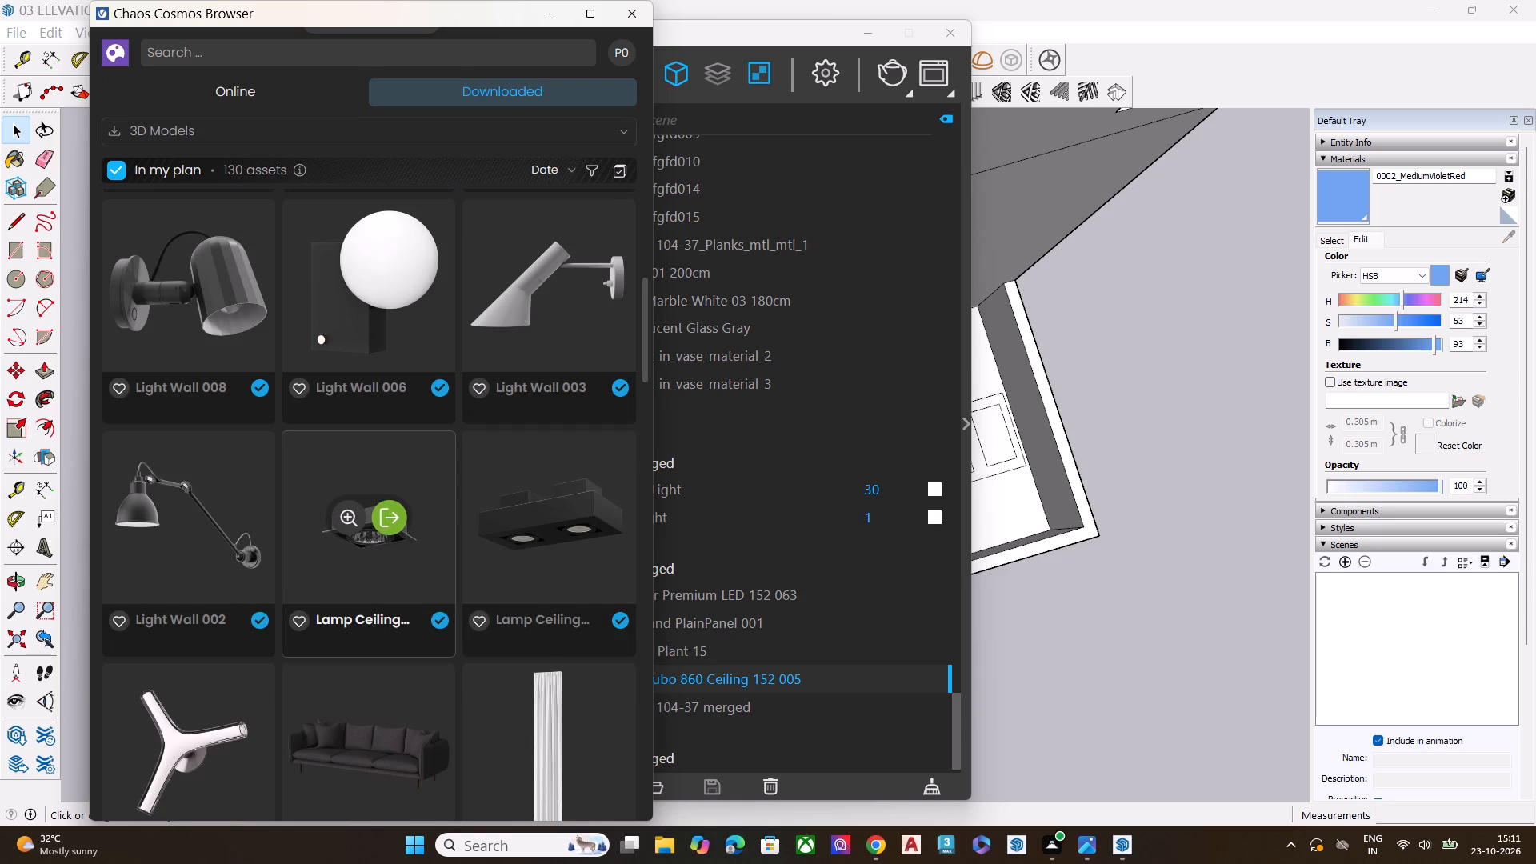
pyautogui.scroll(-6, 448, 447)
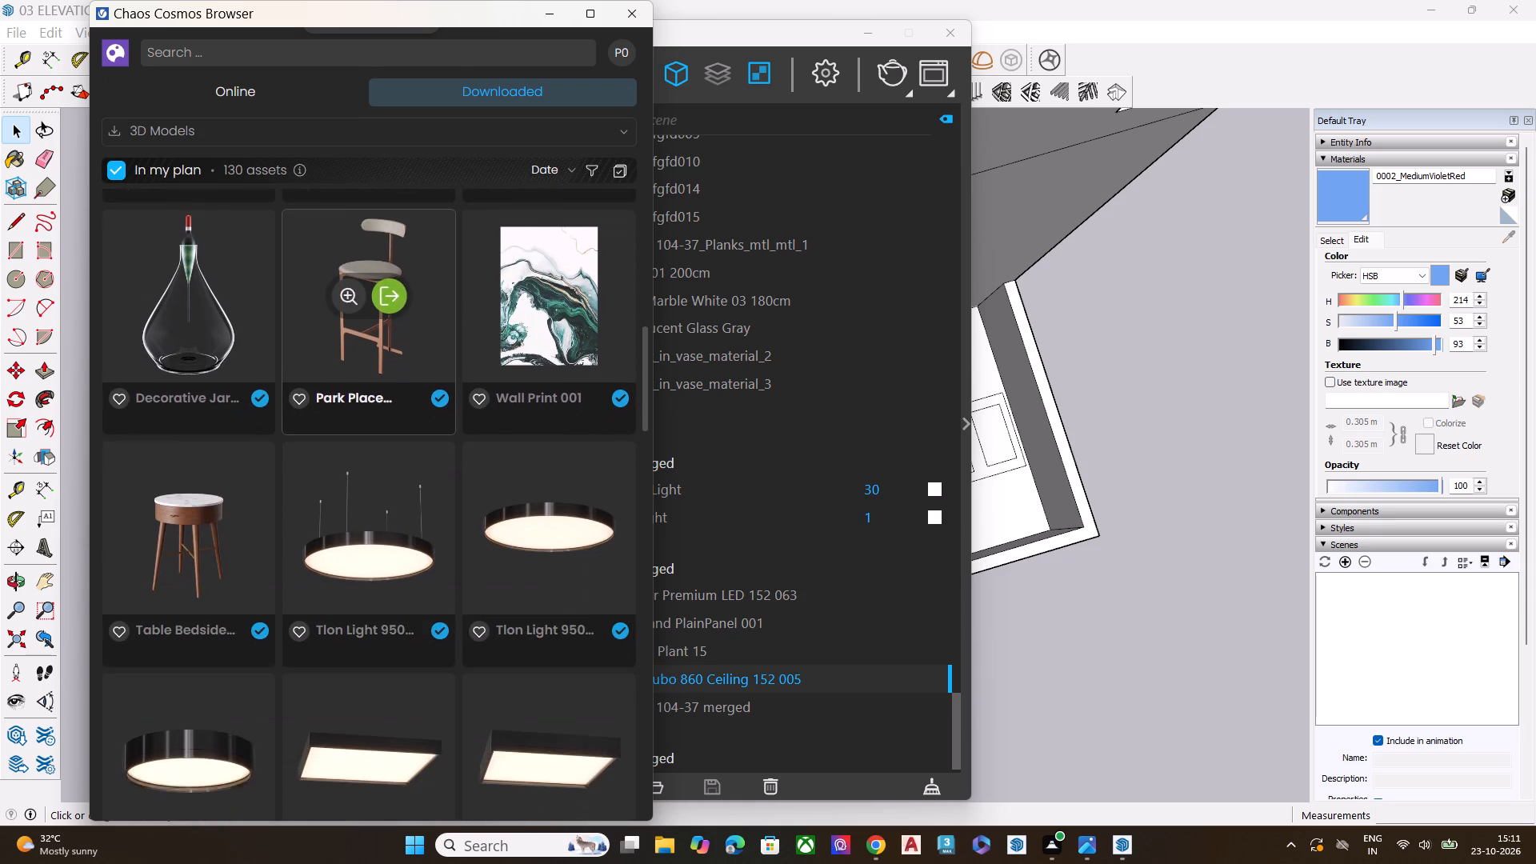
pyautogui.scroll(-5, 442, 462)
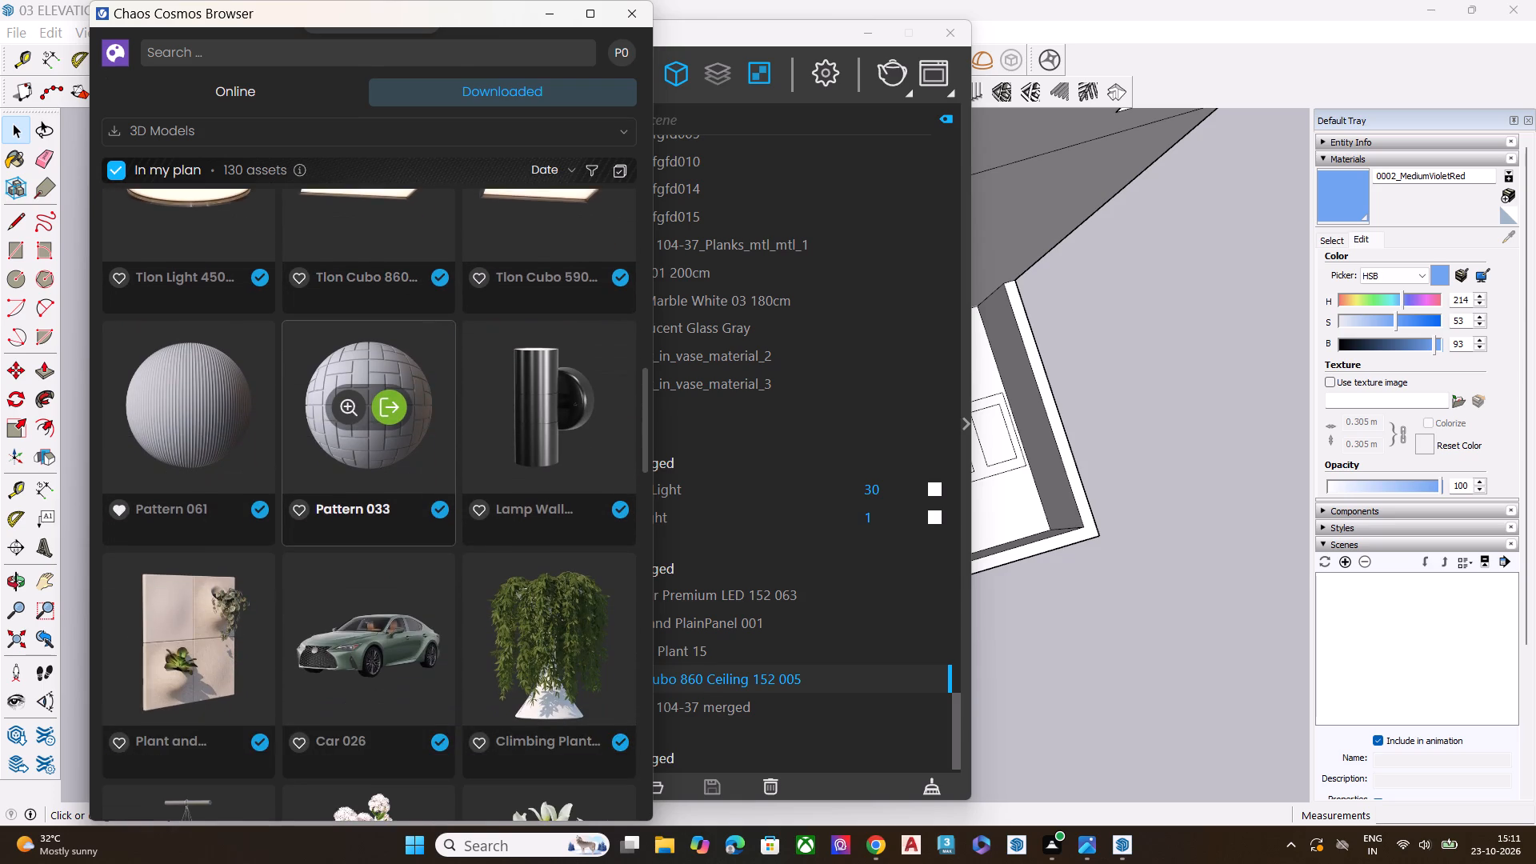
pyautogui.scroll(-3, 434, 462)
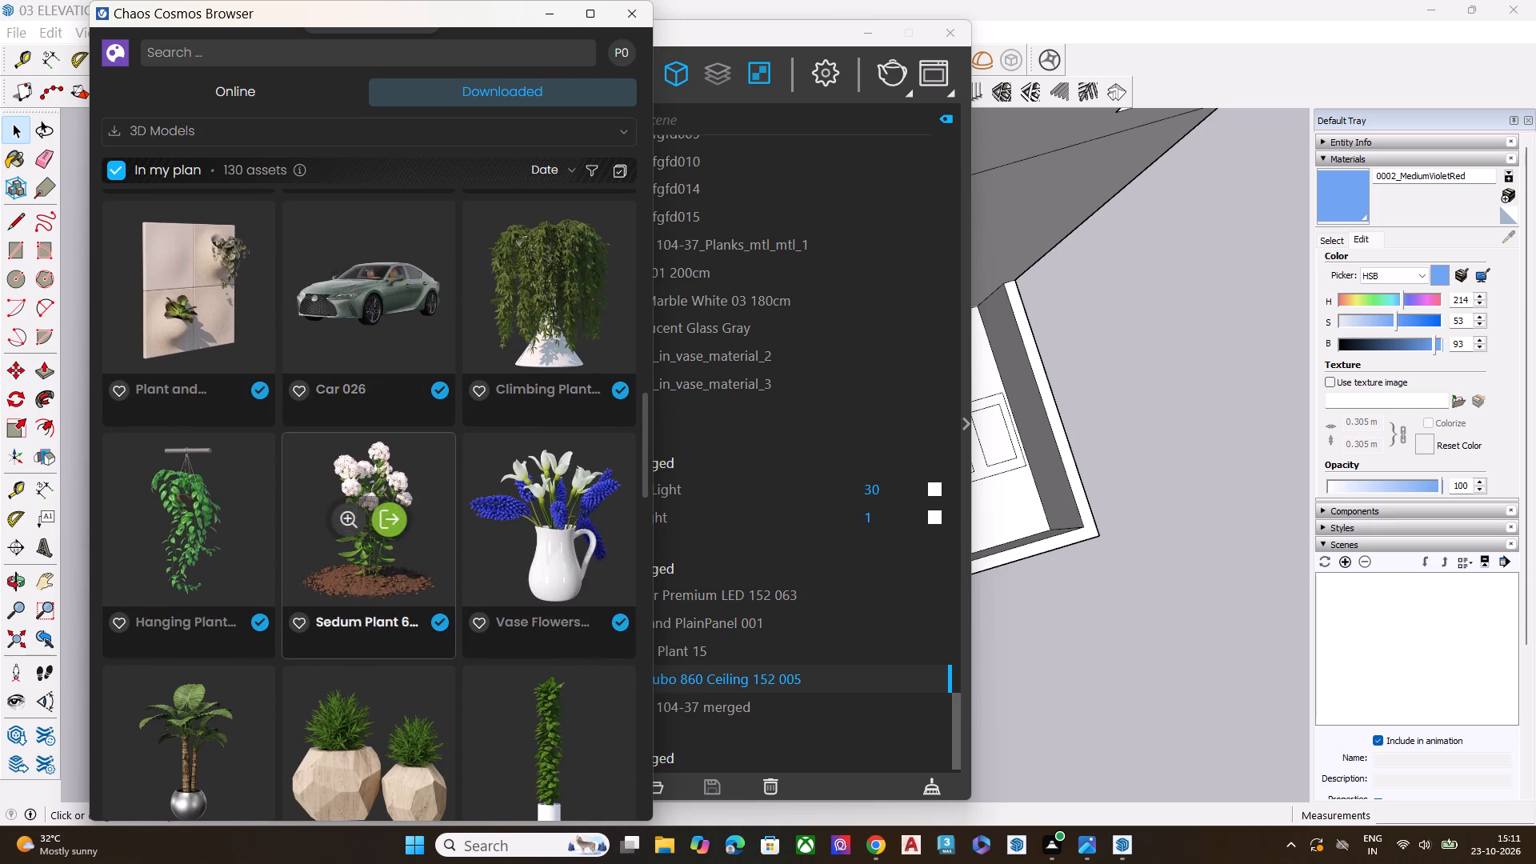
pyautogui.scroll(-5, 295, 535)
pyautogui.scroll(-2, 407, 518)
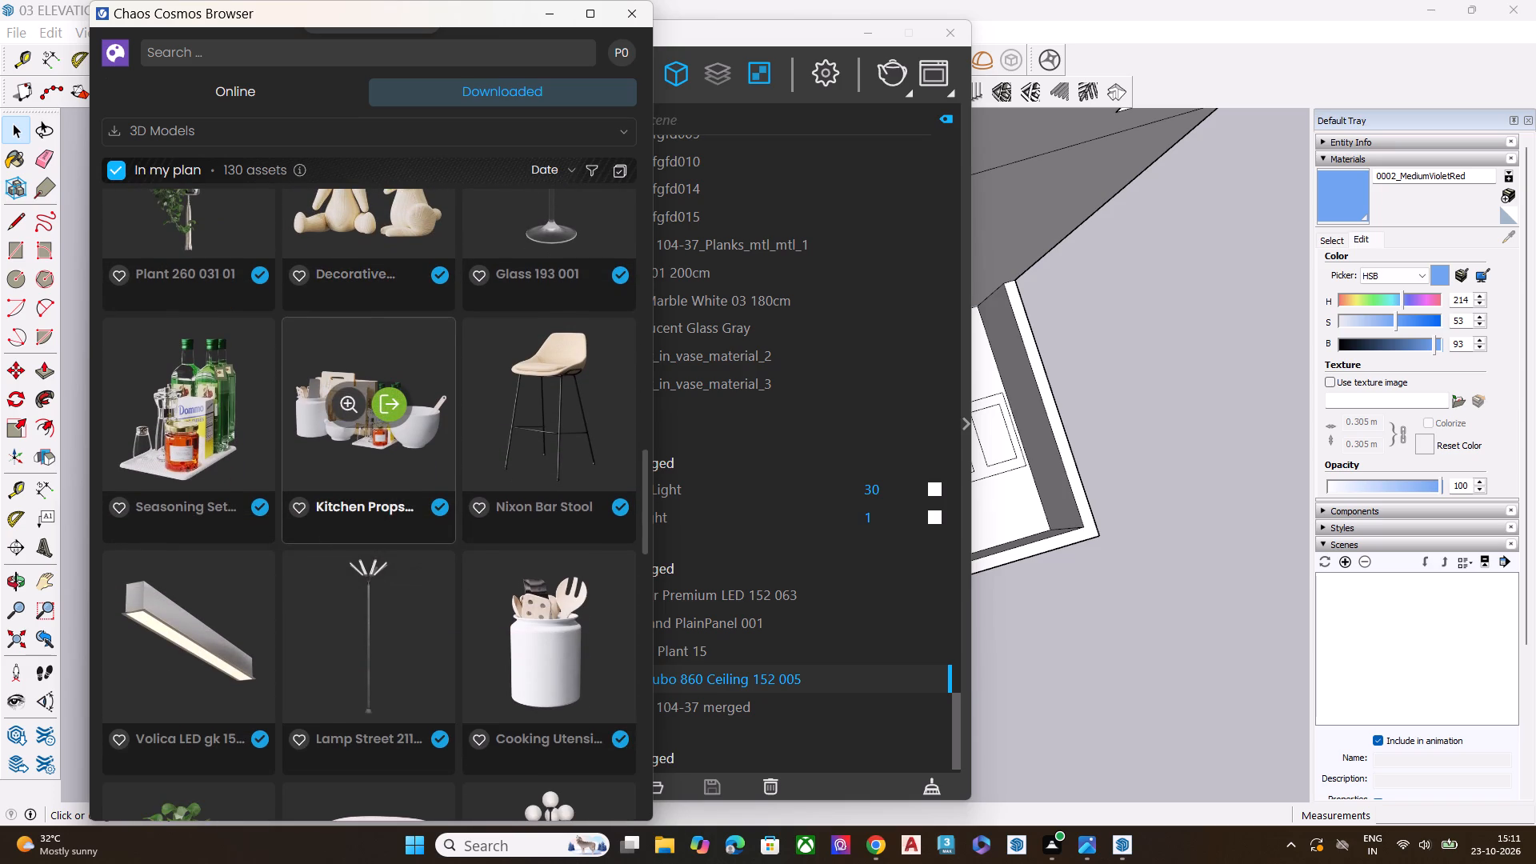
pyautogui.scroll(-3, 401, 522)
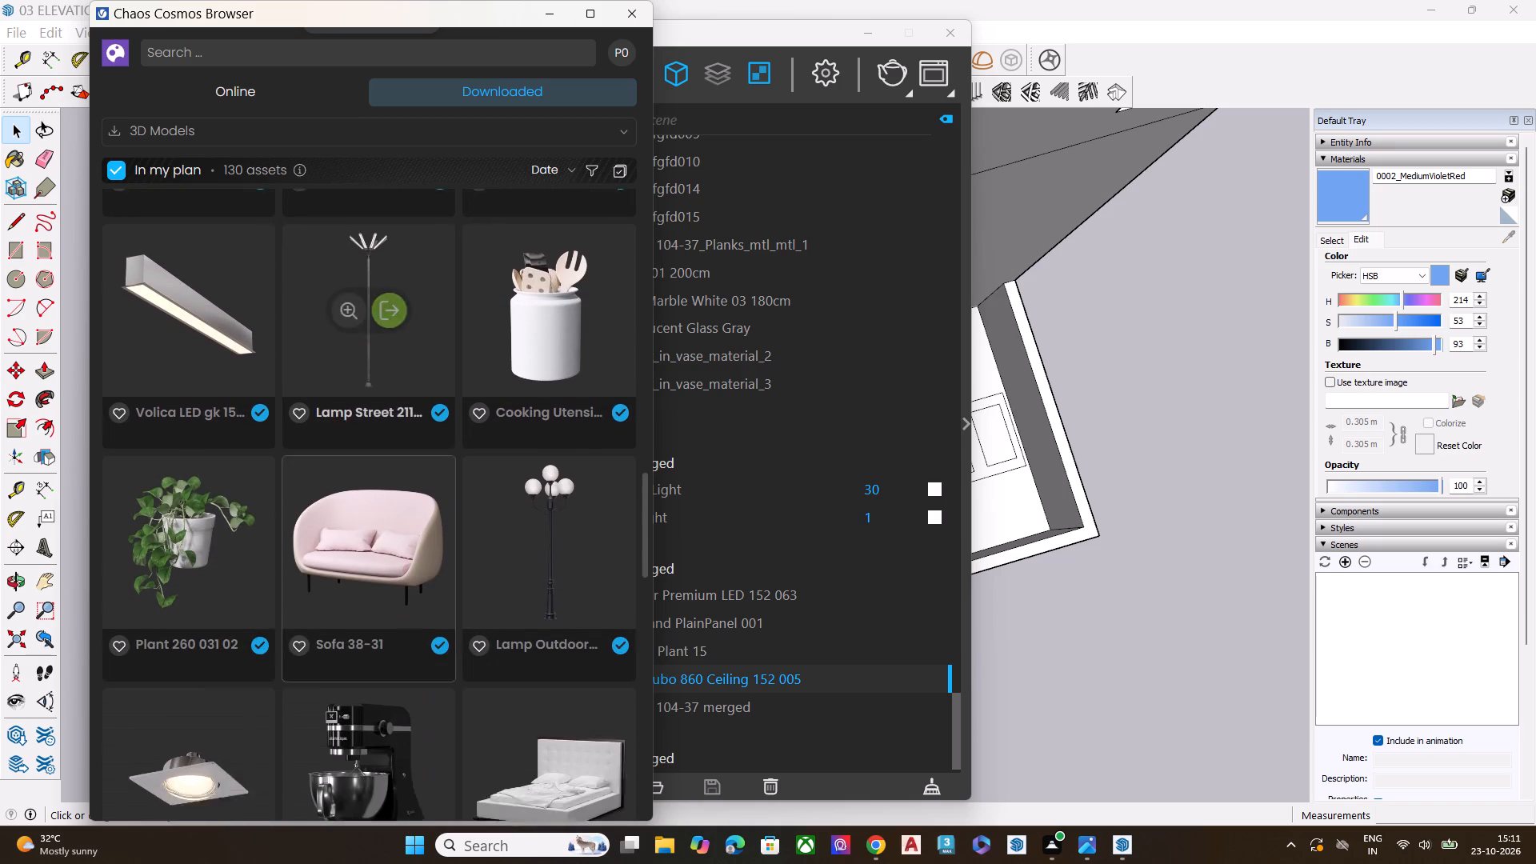
pyautogui.scroll(-5, 494, 493)
pyautogui.scroll(-5, 415, 491)
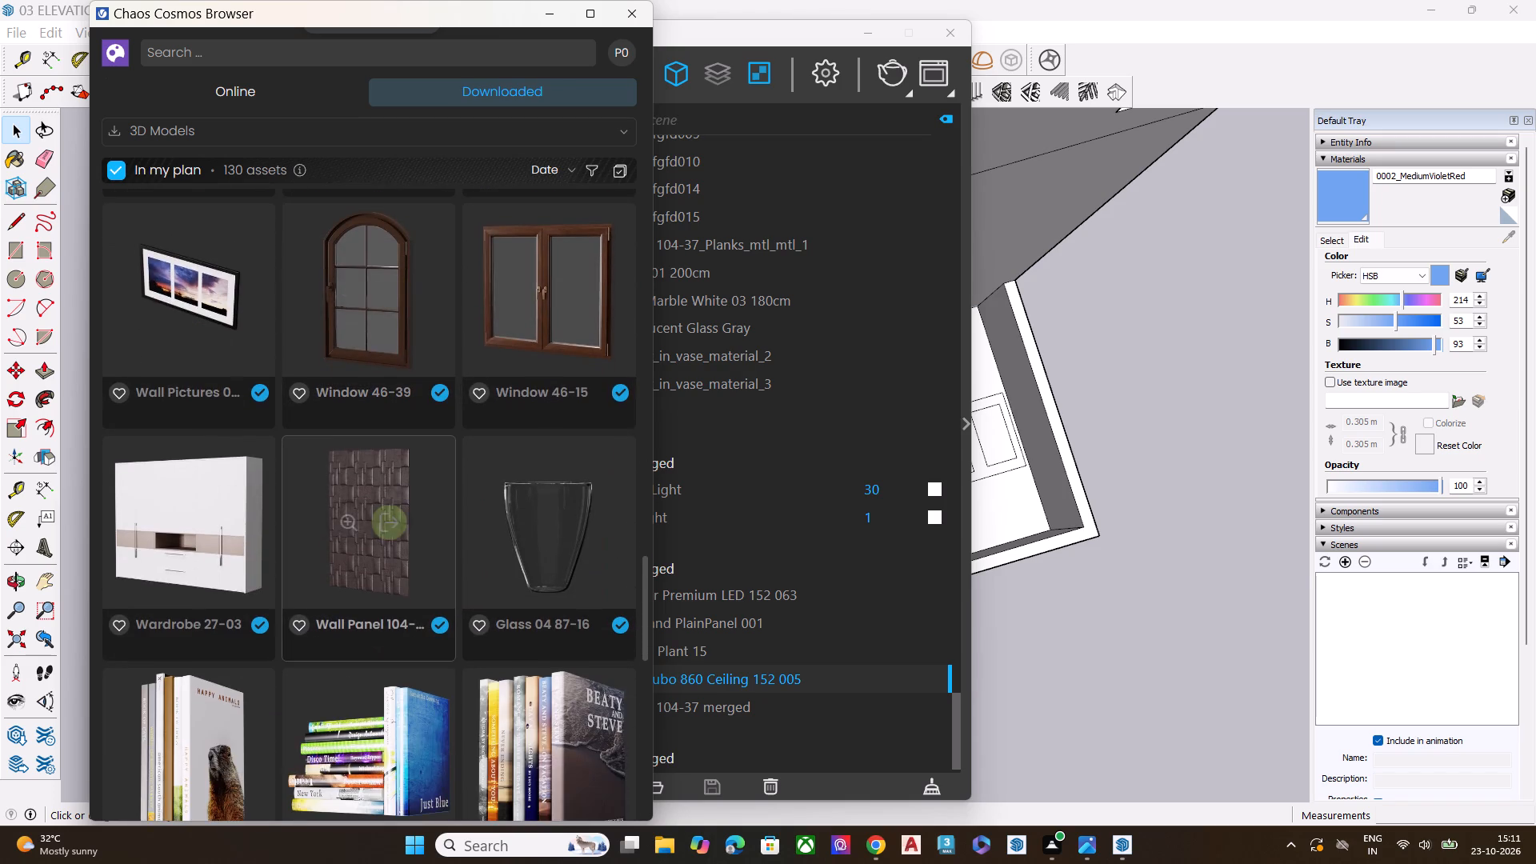
pyautogui.scroll(-4, 414, 487)
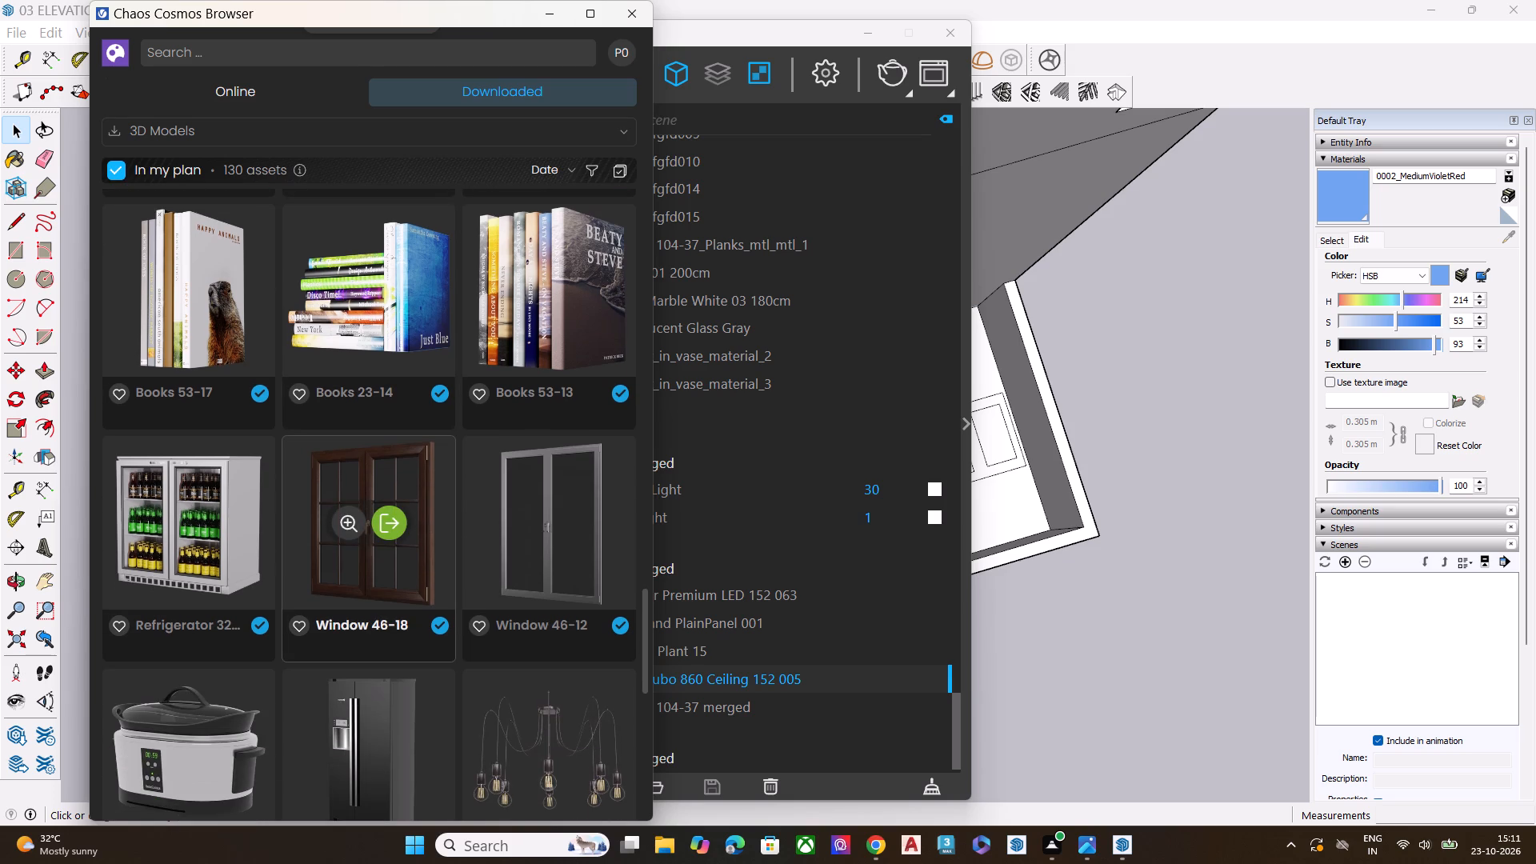
pyautogui.scroll(-8, 414, 484)
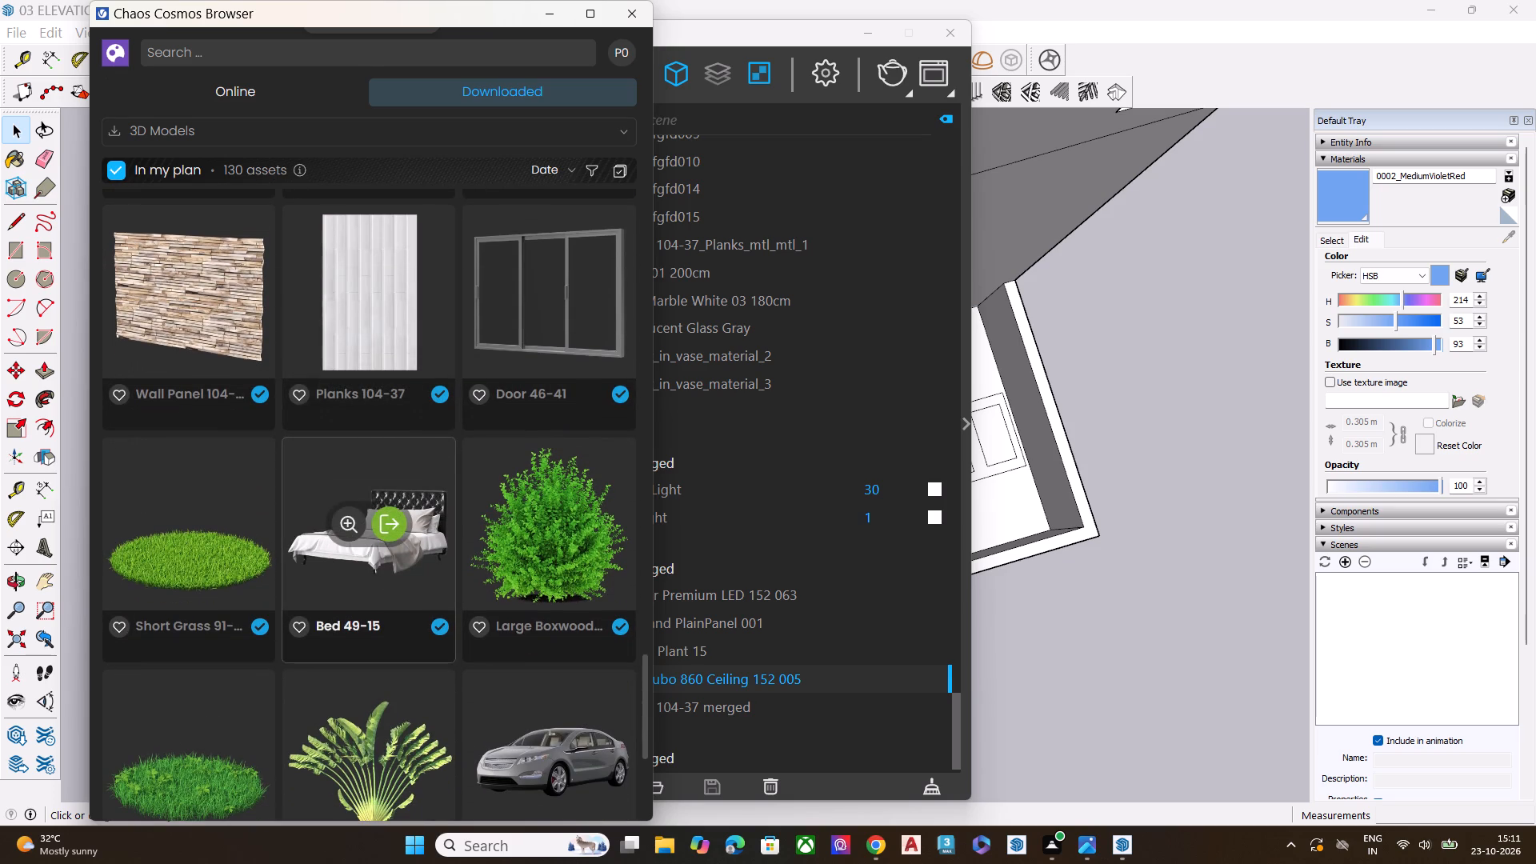
pyautogui.scroll(-2, 290, 536)
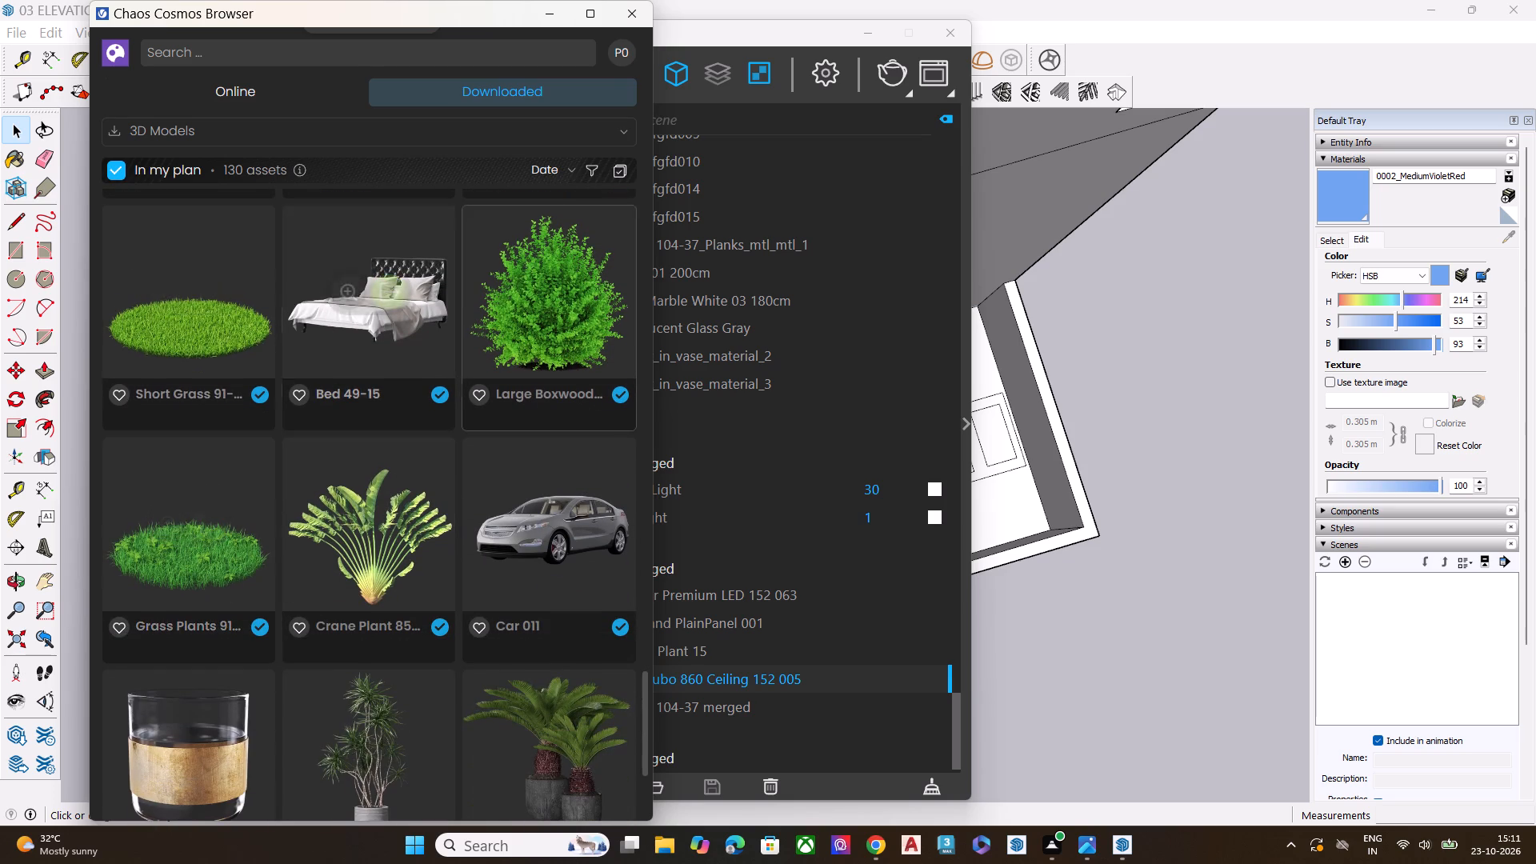
pyautogui.scroll(-9, 500, 405)
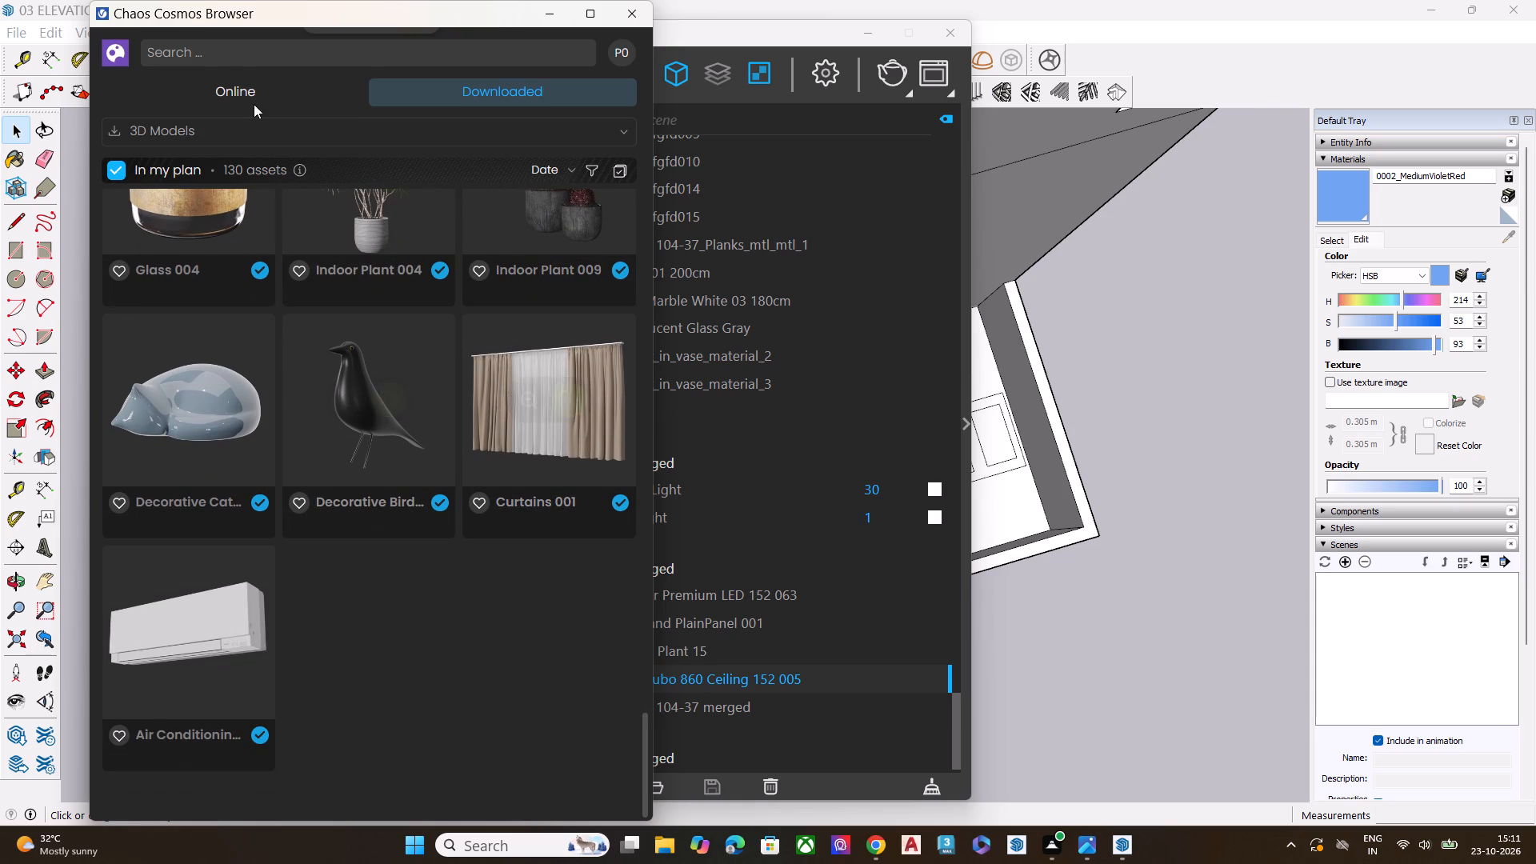
# Search the online Chaos Cosmos assets for grass.
pyautogui.click(236, 82)
pyautogui.click(250, 46)
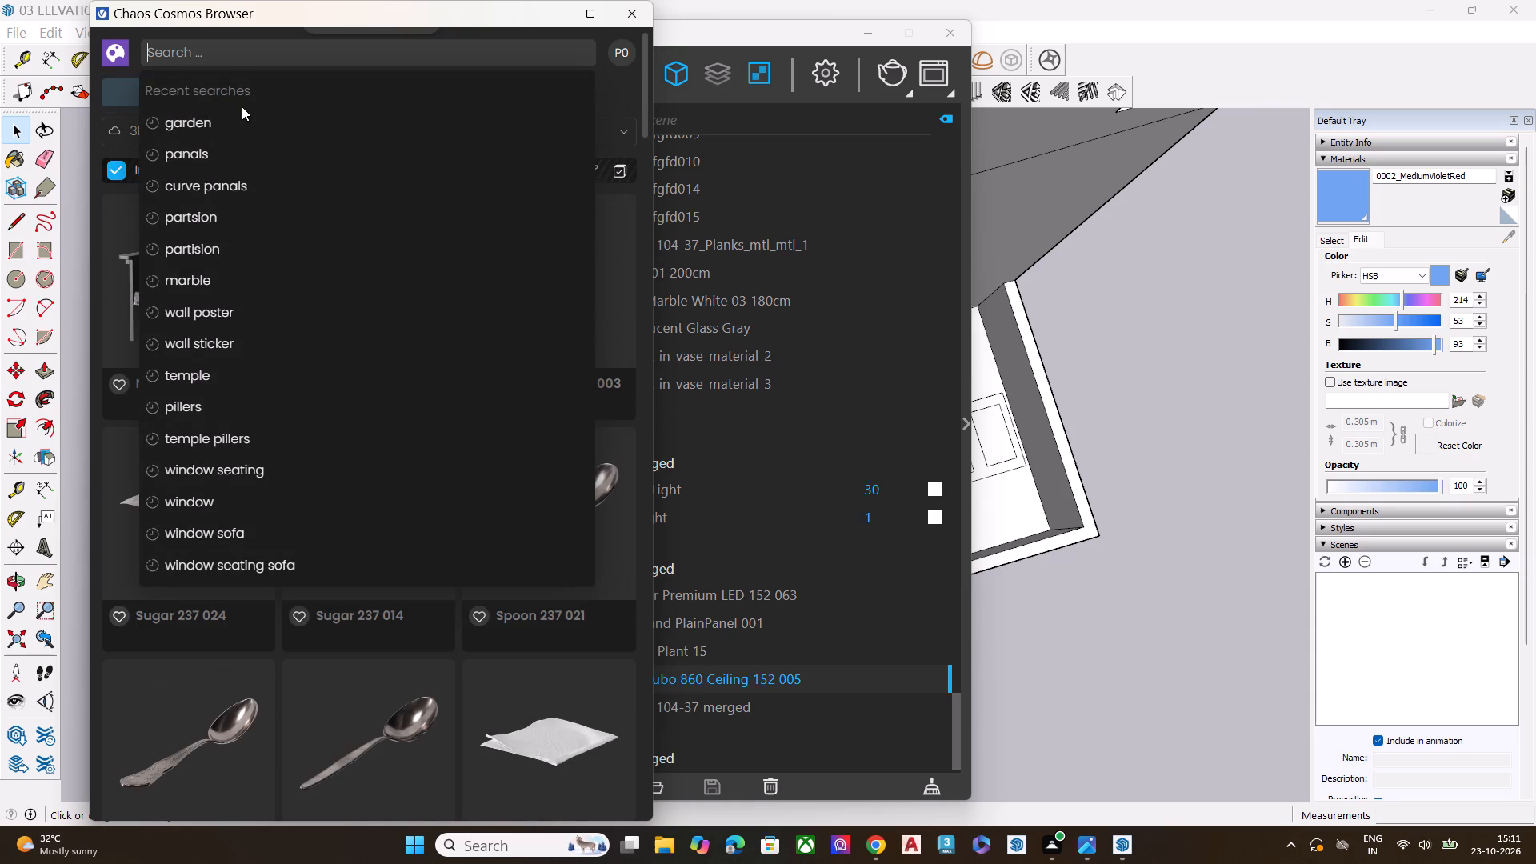
pyautogui.write('GRASS')
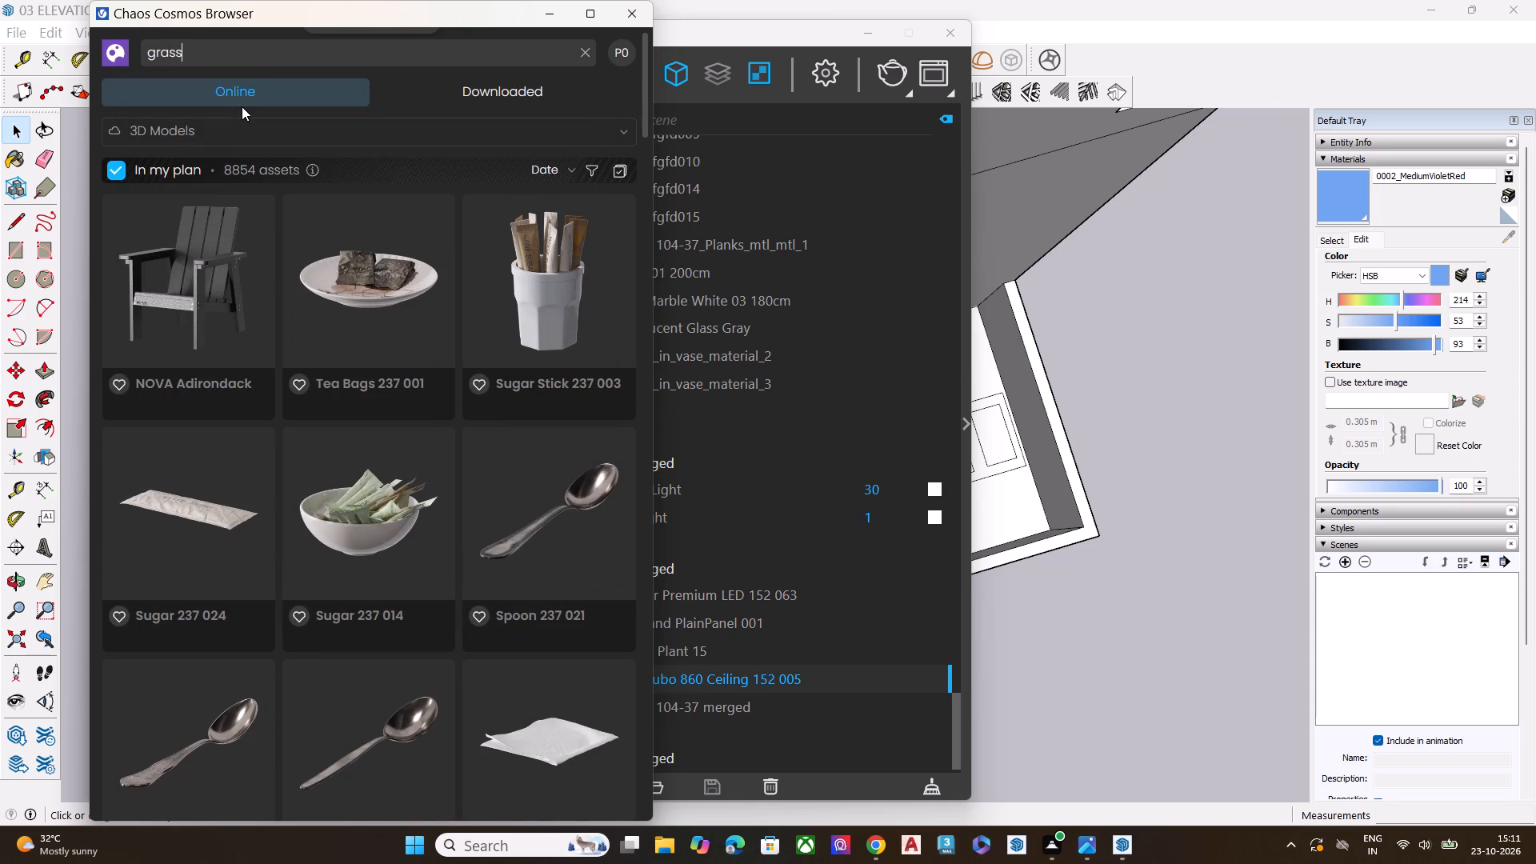
pyautogui.press('Return')
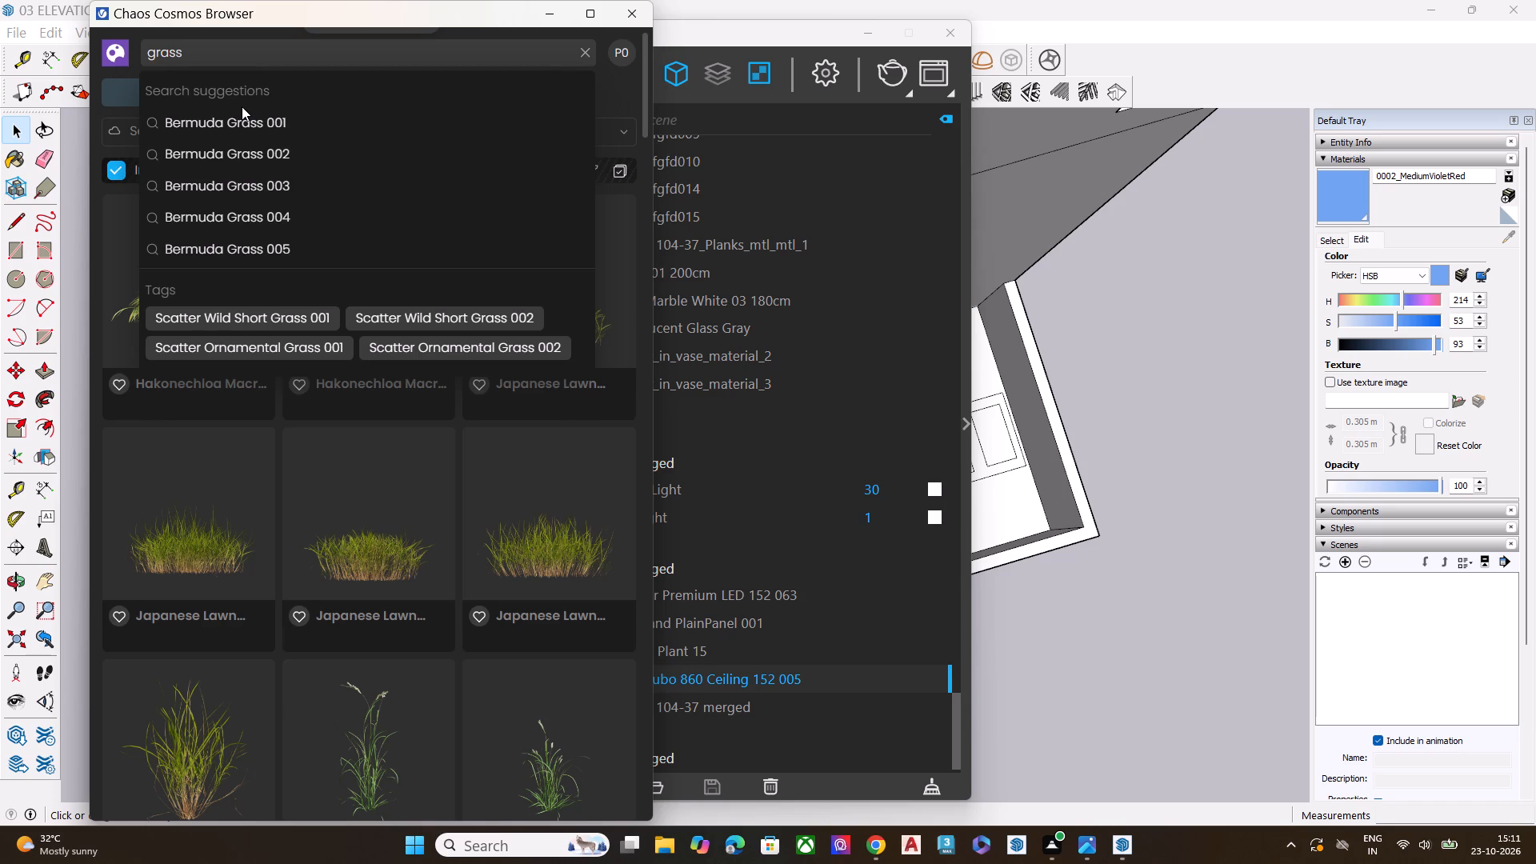
# Look through the grass models and grass materials in the search results for one suited to the side slab.
pyautogui.click(318, 462)
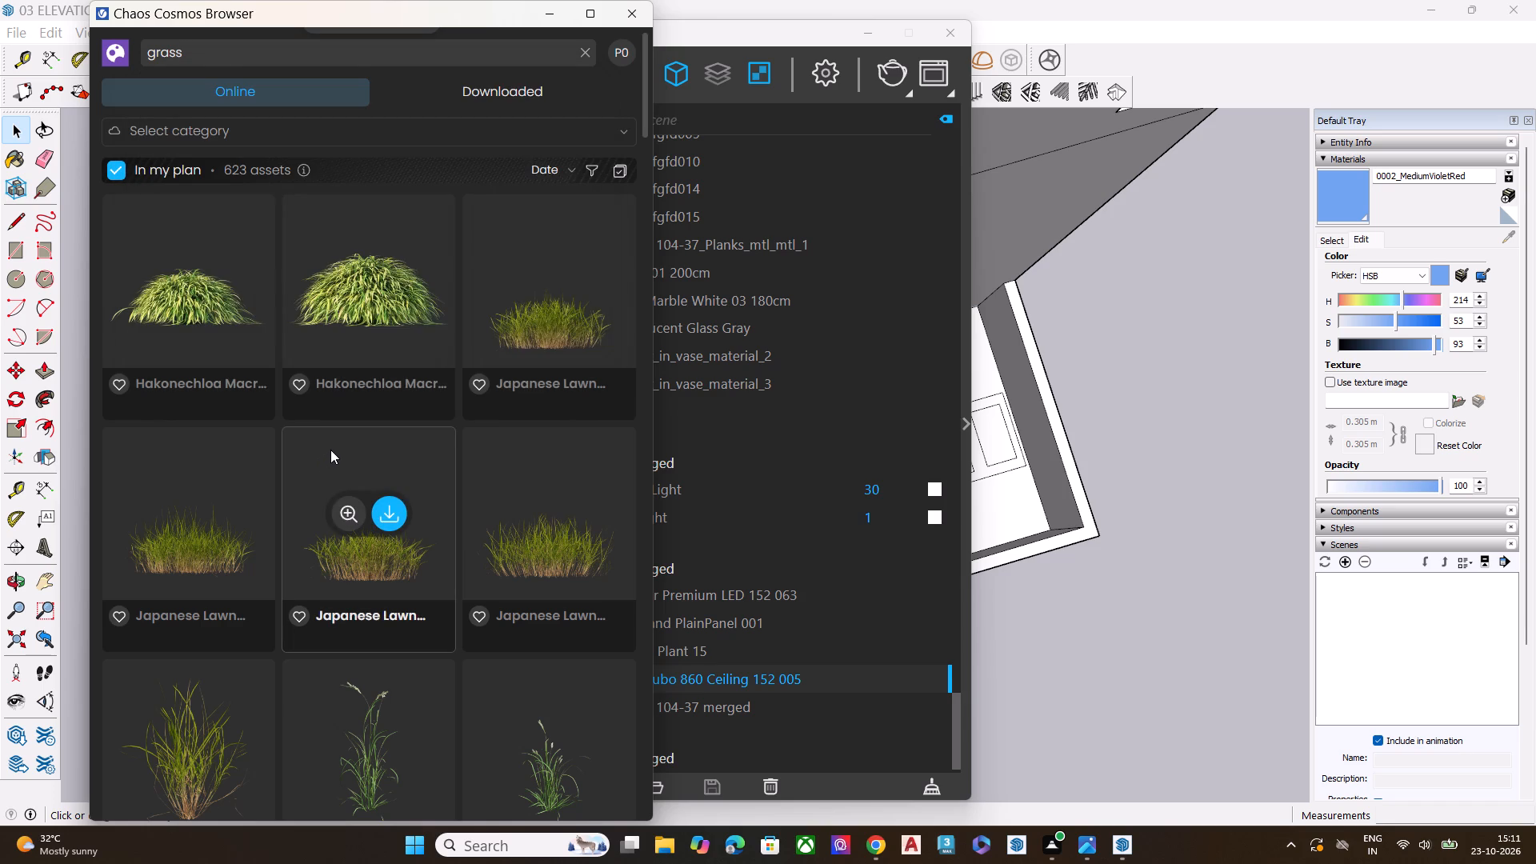
pyautogui.scroll(-6, 350, 437)
pyautogui.scroll(-4, 462, 447)
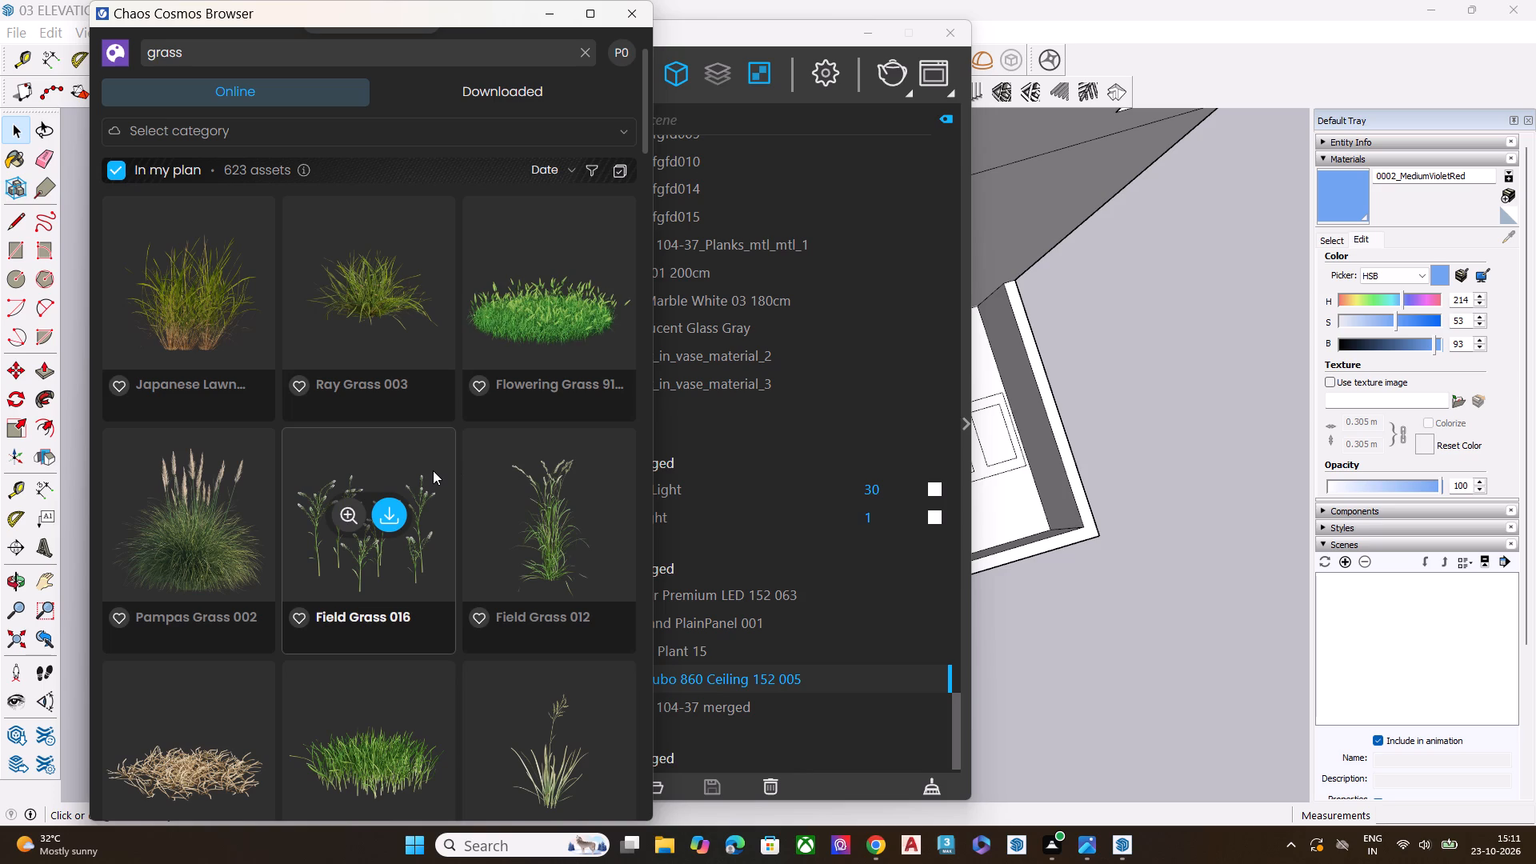
pyautogui.scroll(-4, 432, 470)
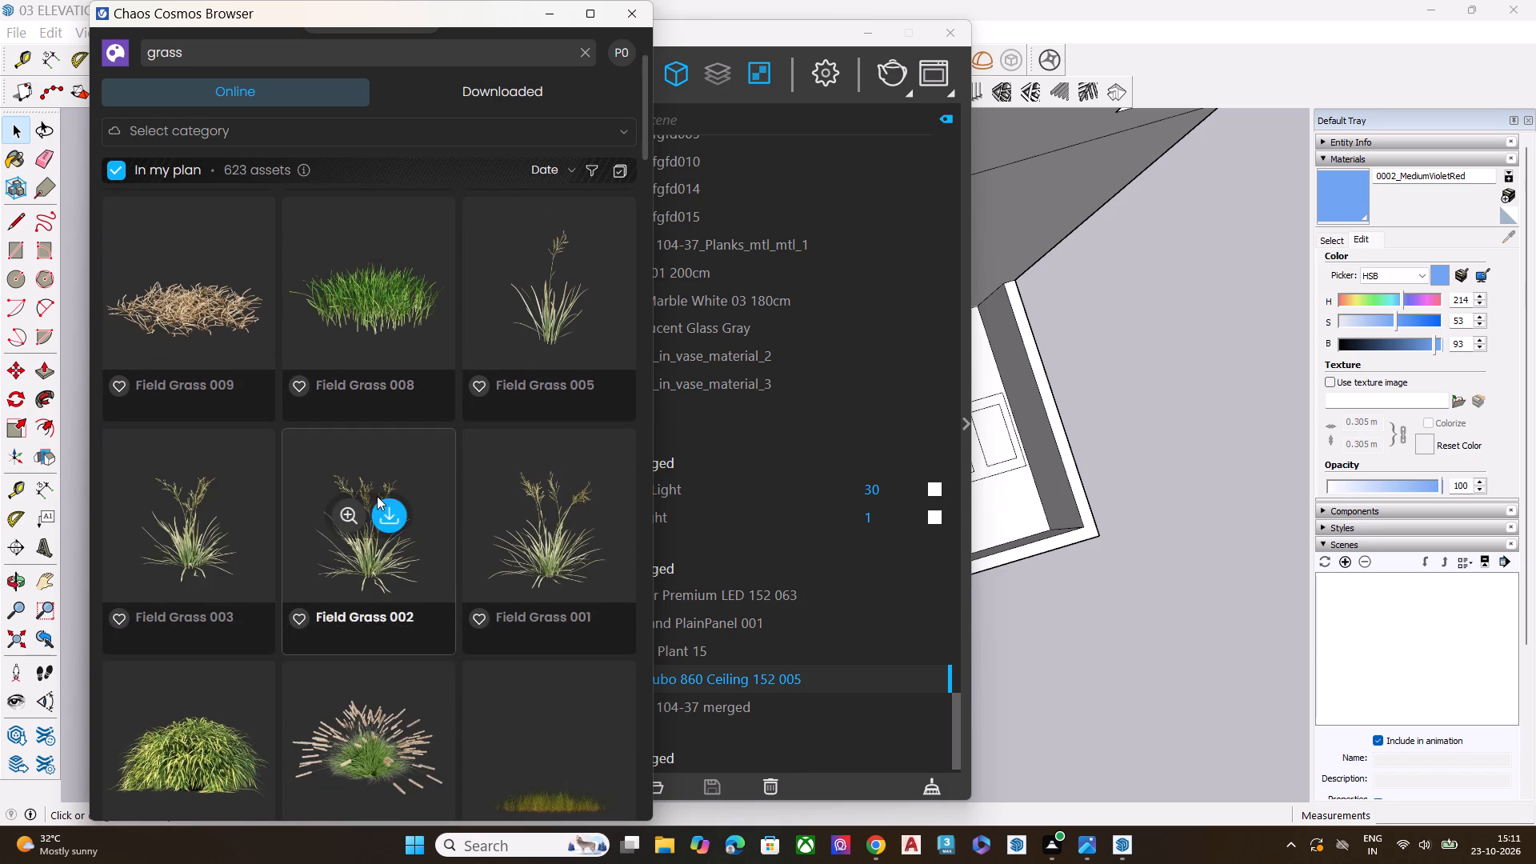
pyautogui.scroll(-5, 376, 497)
pyautogui.scroll(-5, 433, 459)
pyautogui.scroll(1, 433, 463)
pyautogui.scroll(-3, 433, 463)
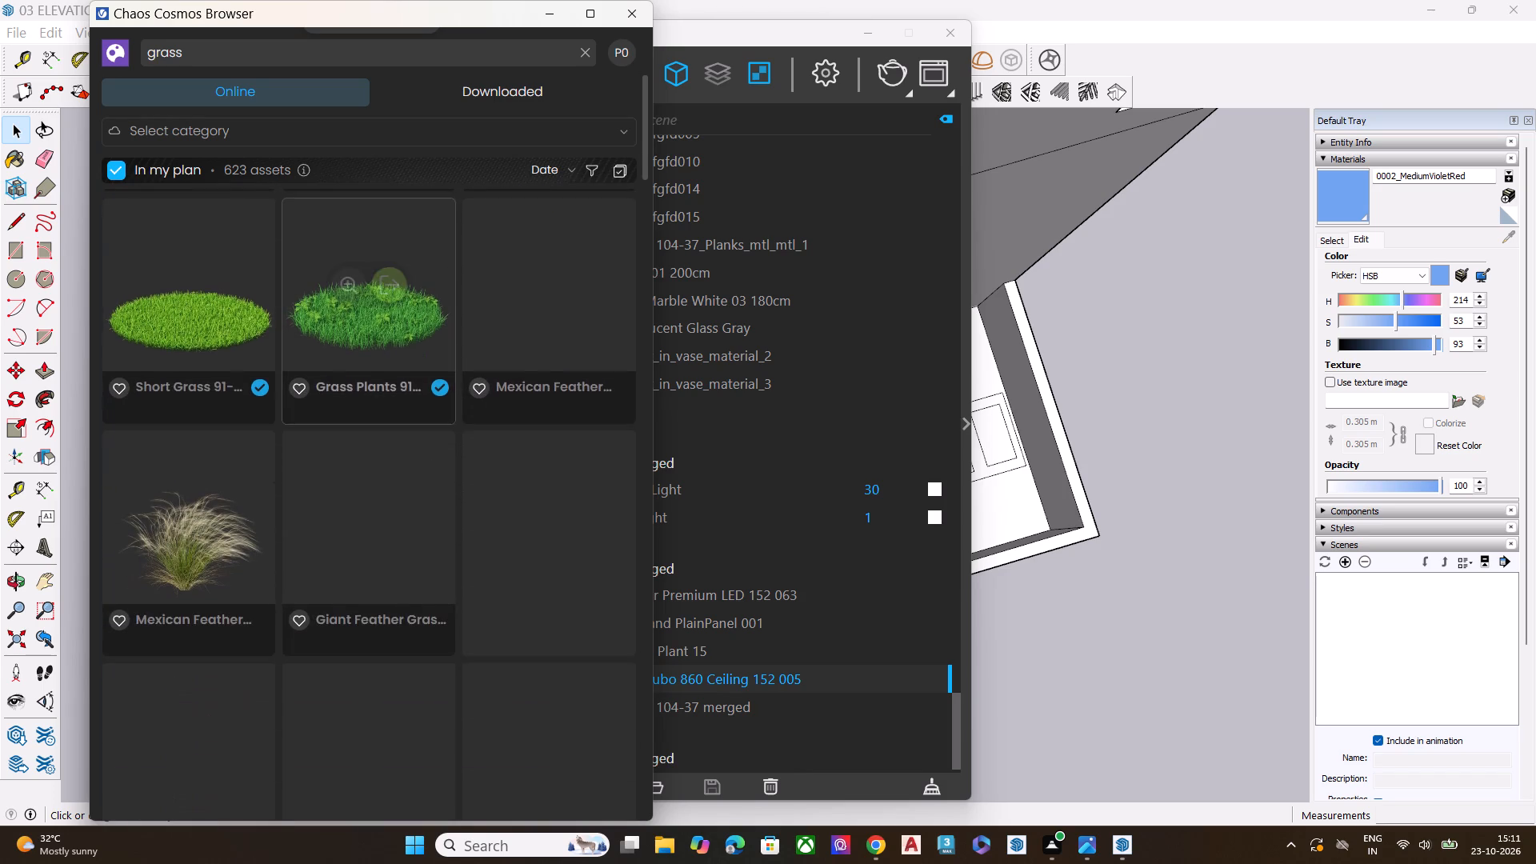
pyautogui.scroll(-7, 428, 466)
pyautogui.scroll(2, 428, 466)
pyautogui.scroll(-3, 428, 466)
pyautogui.scroll(3, 428, 466)
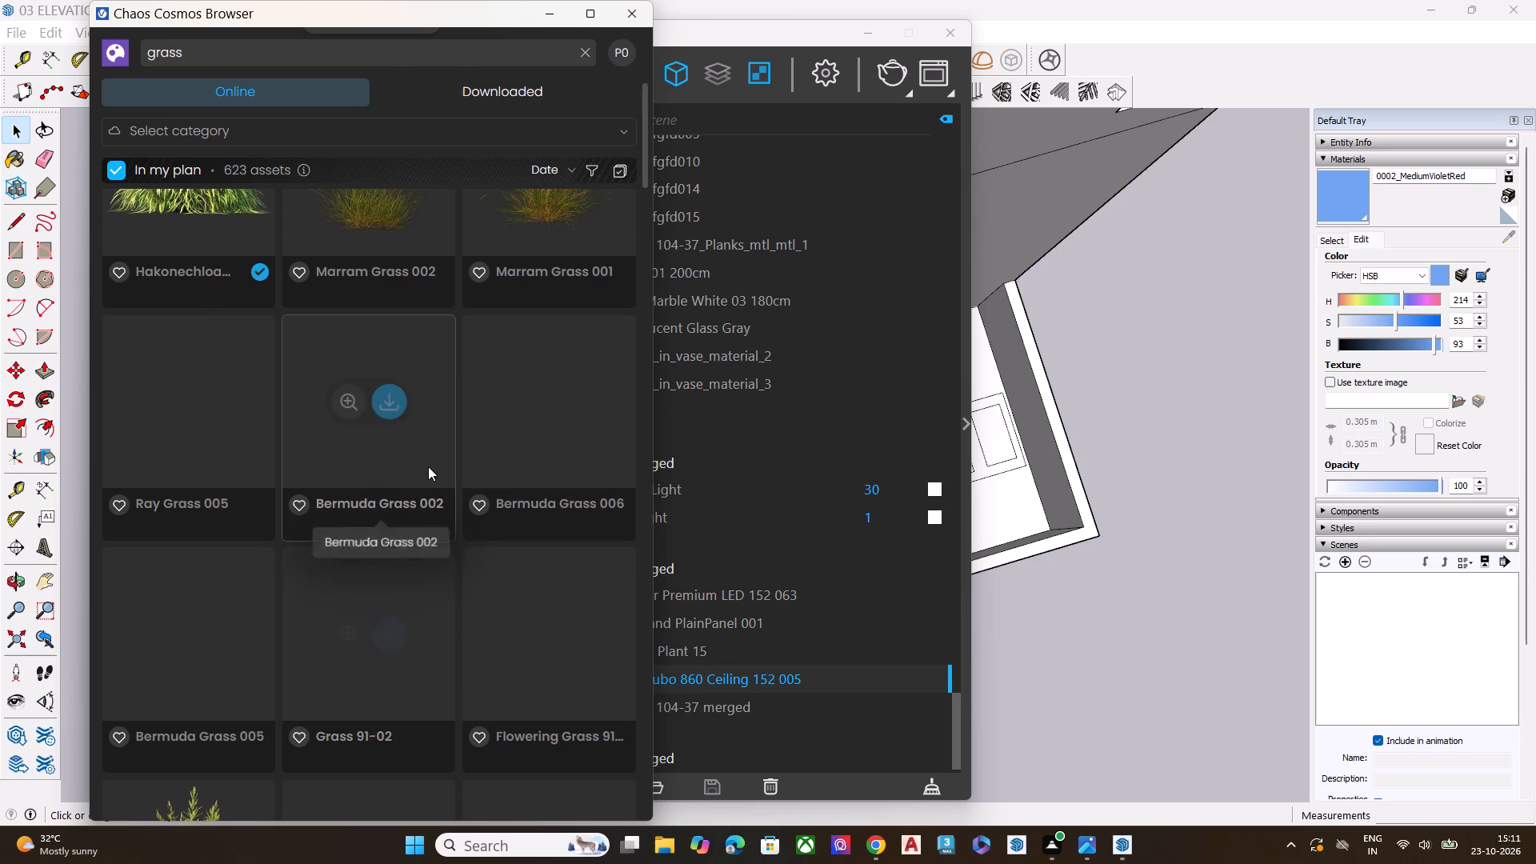
pyautogui.scroll(-4, 428, 466)
pyautogui.scroll(1, 428, 466)
pyautogui.scroll(-3, 428, 466)
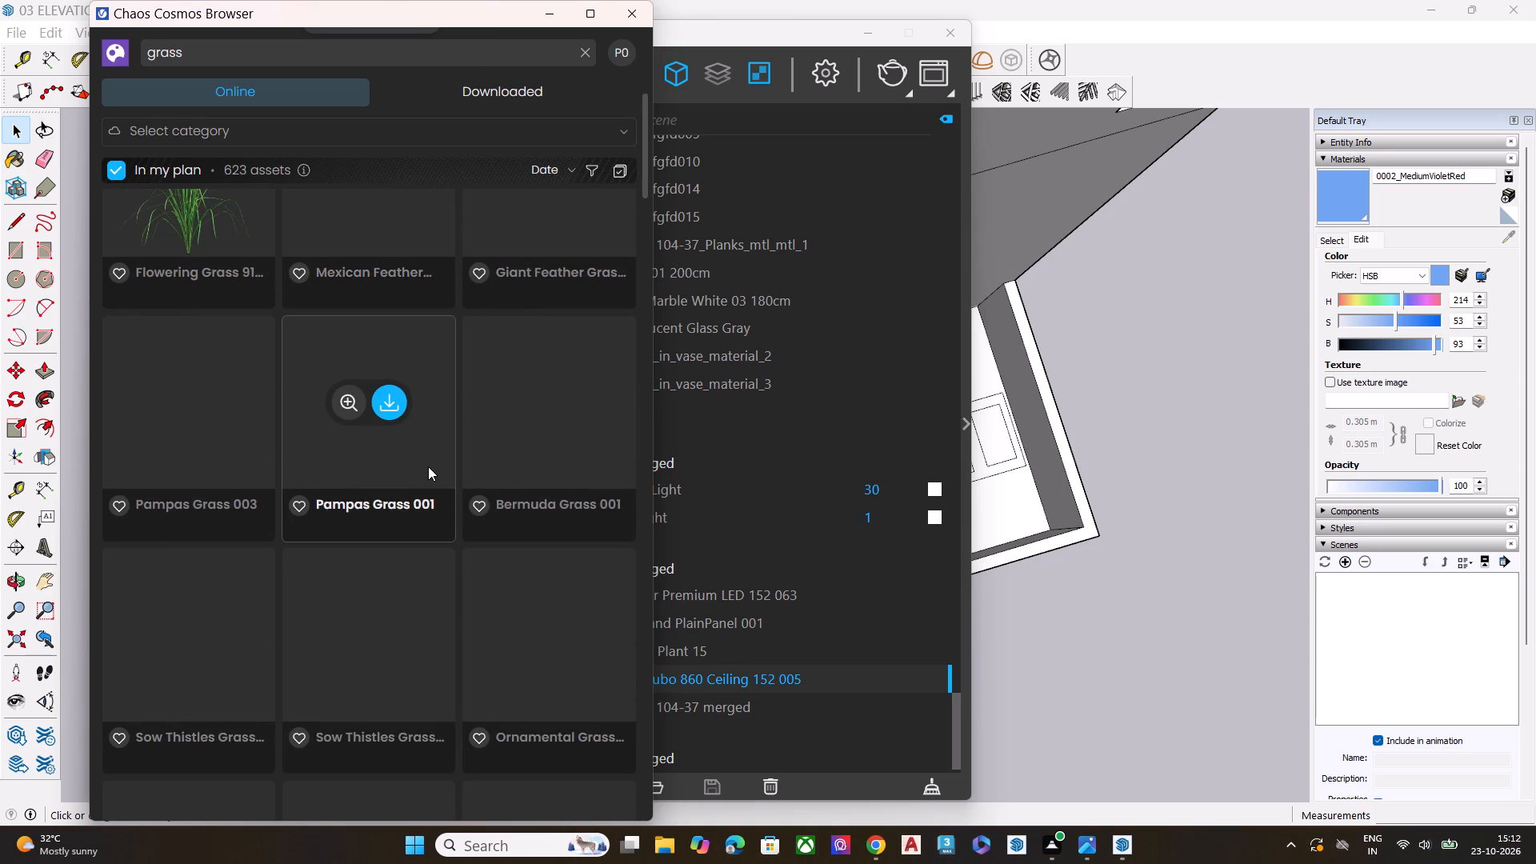
pyautogui.scroll(3, 428, 466)
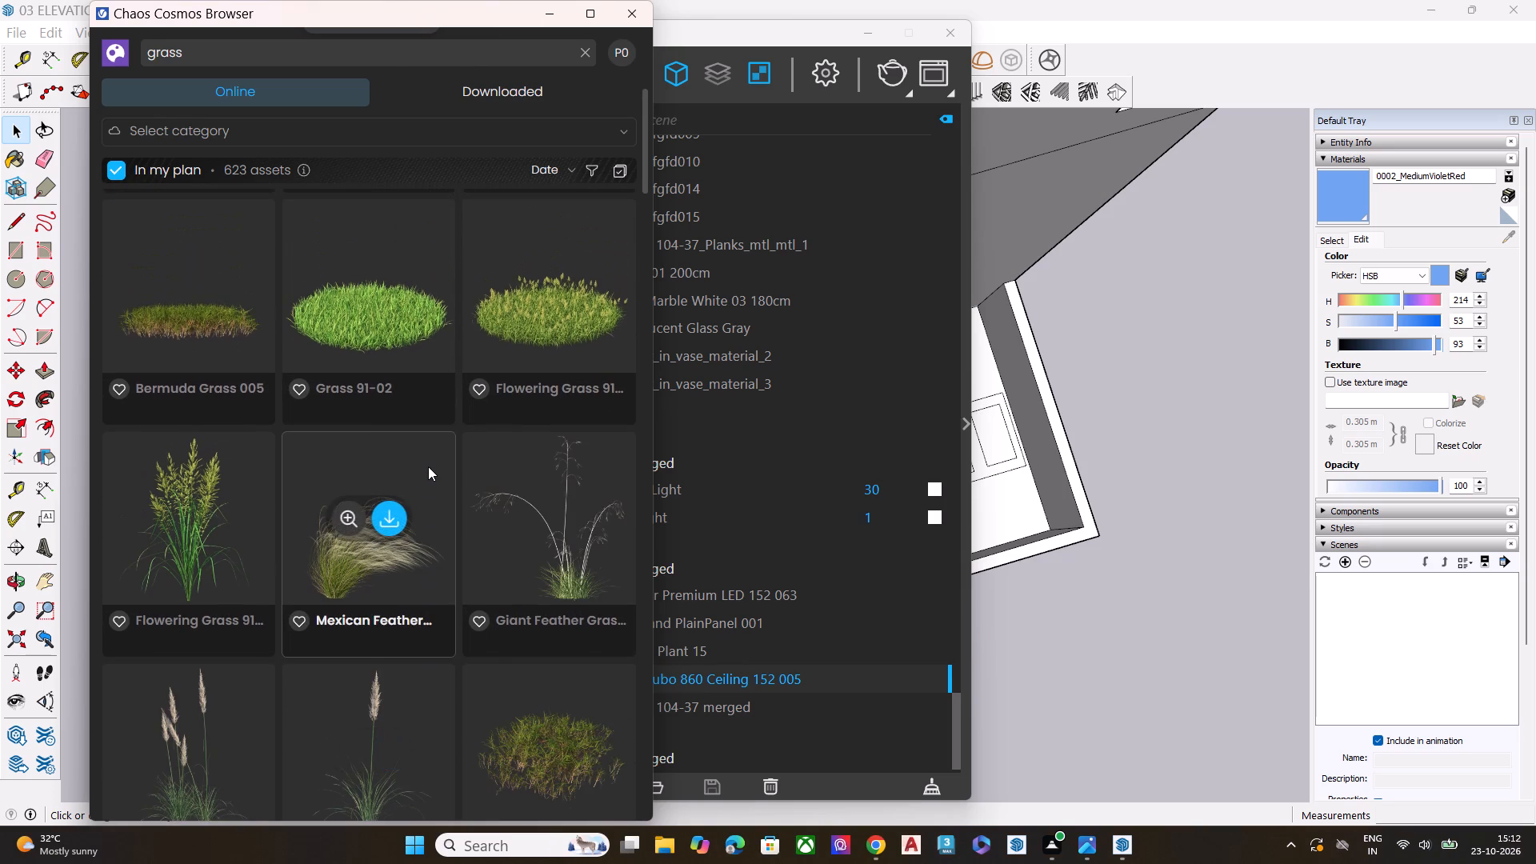
pyautogui.scroll(-6, 428, 466)
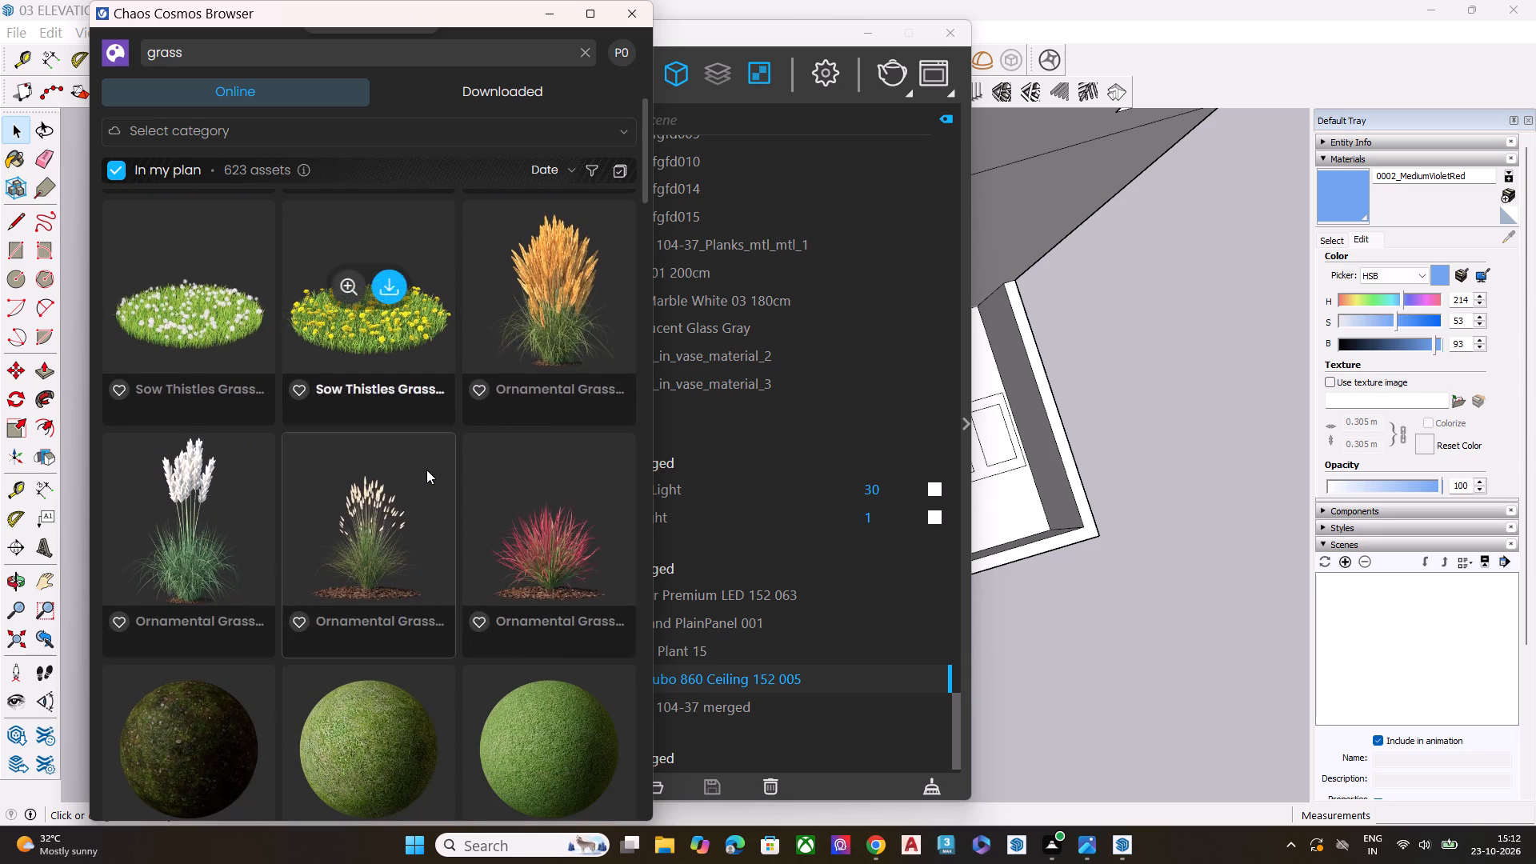
pyautogui.scroll(-2, 426, 470)
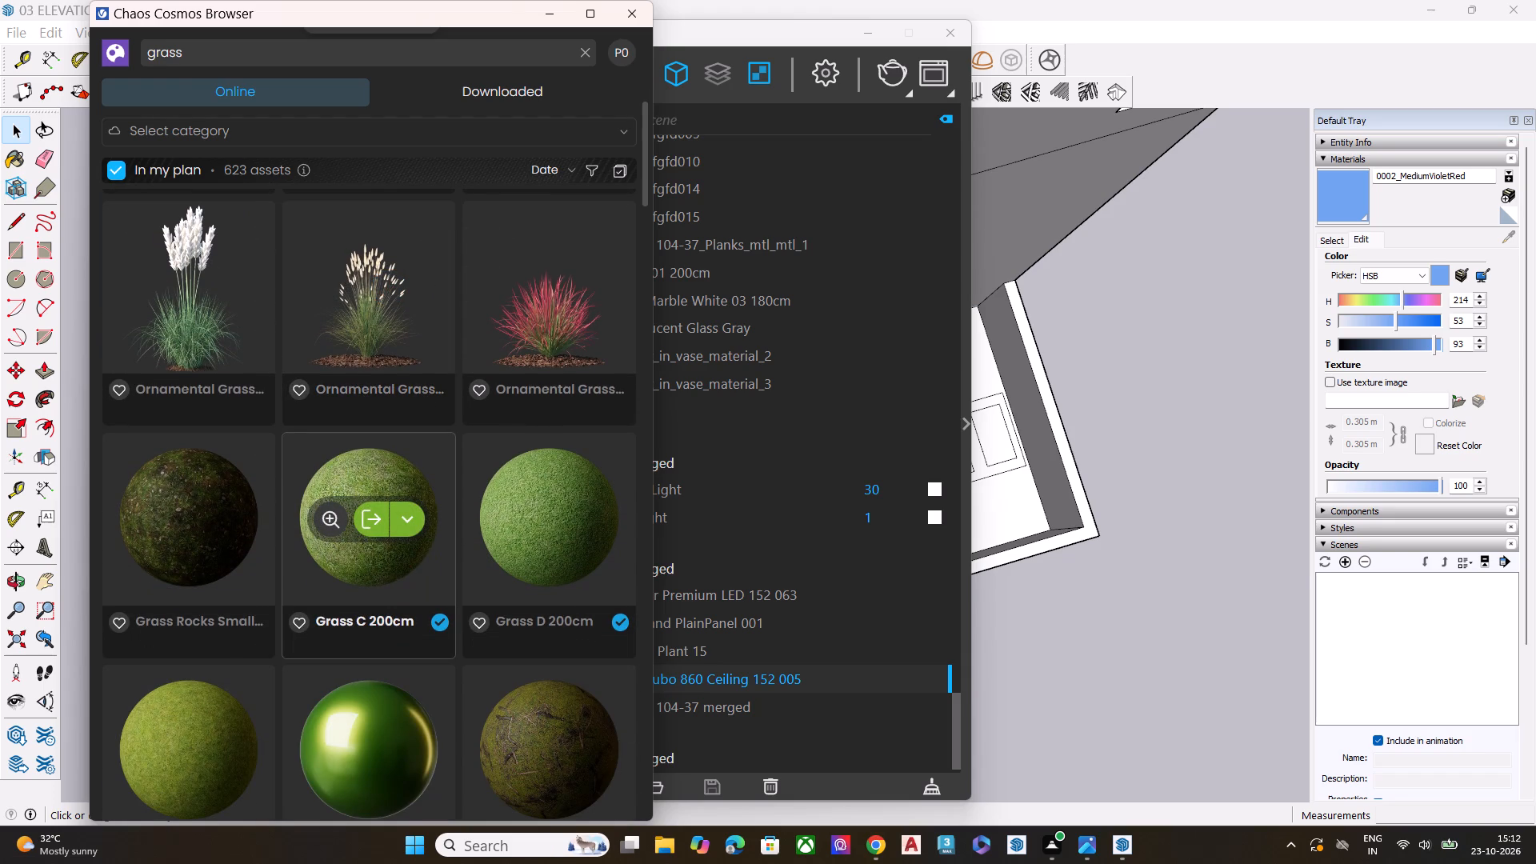
pyautogui.scroll(-3, 426, 470)
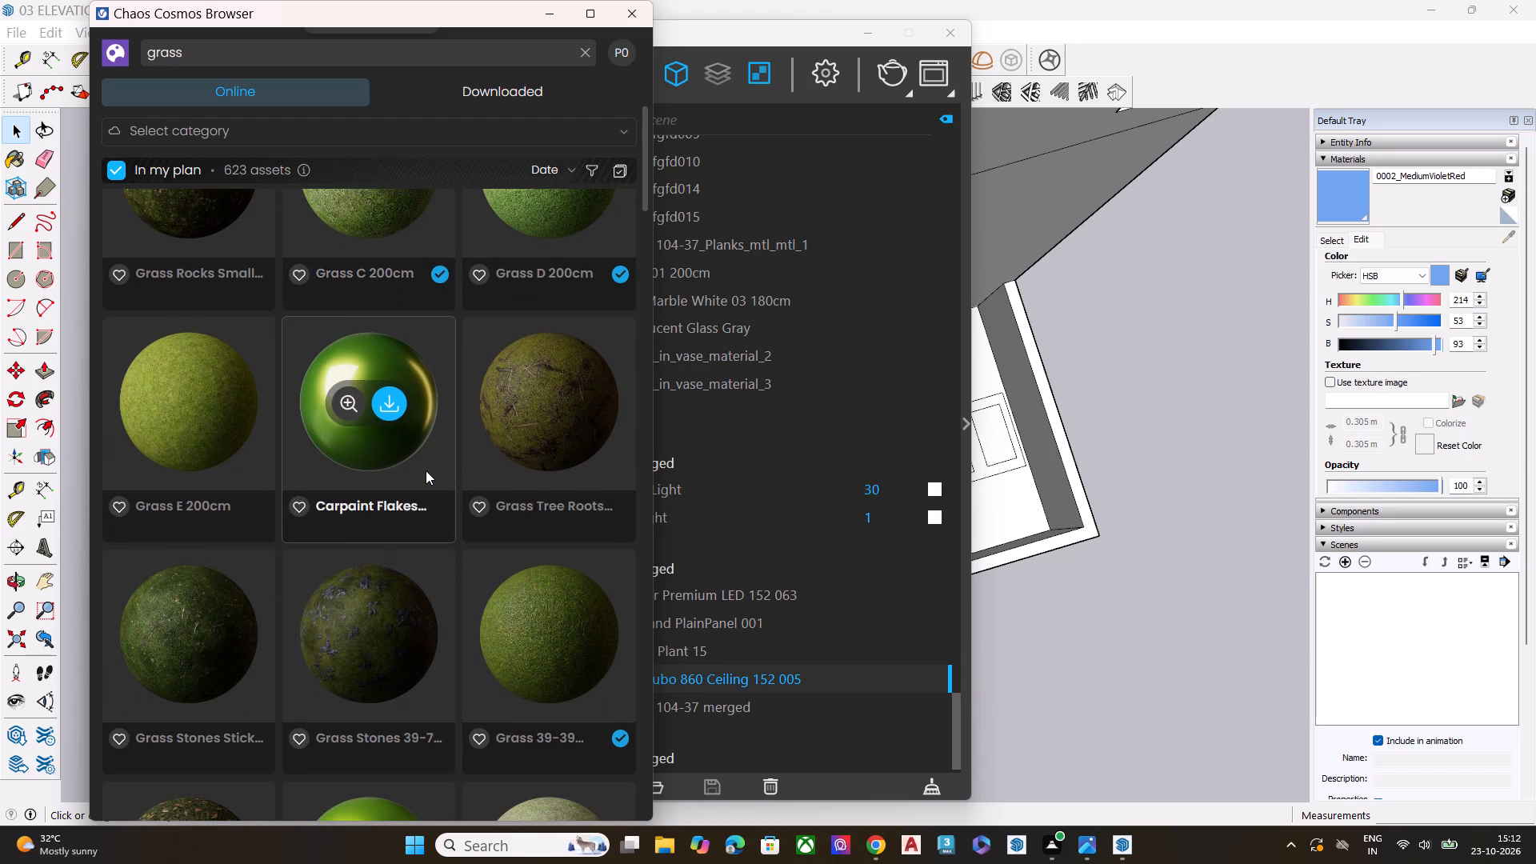
pyautogui.scroll(-3, 426, 470)
pyautogui.scroll(4, 426, 470)
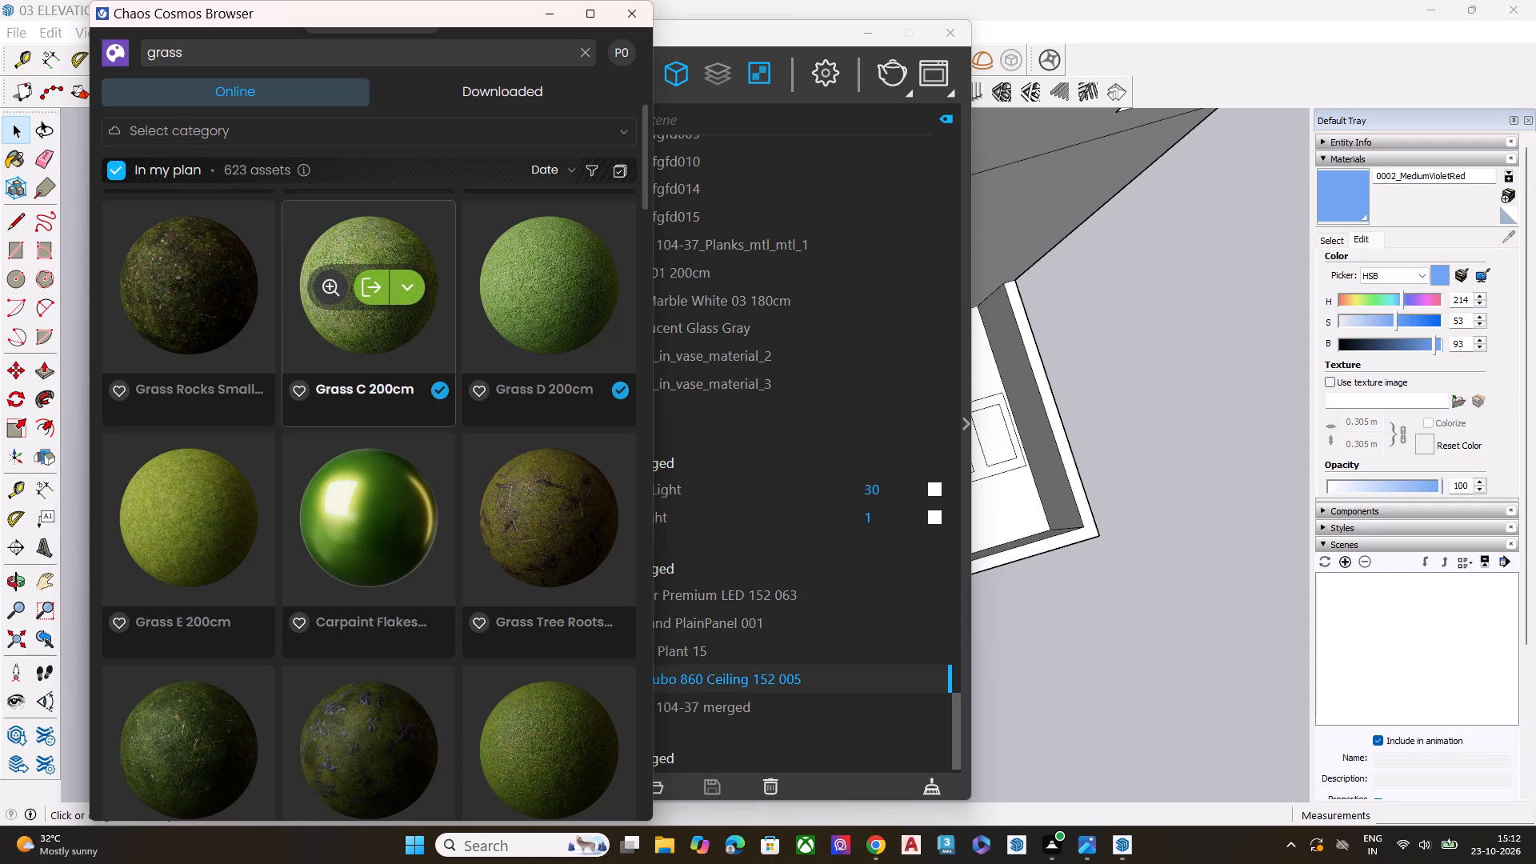
# Import the Grass C 200cm material from Chaos Cosmos and select it in the V-Ray Asset Editor.
pyautogui.click(368, 274)
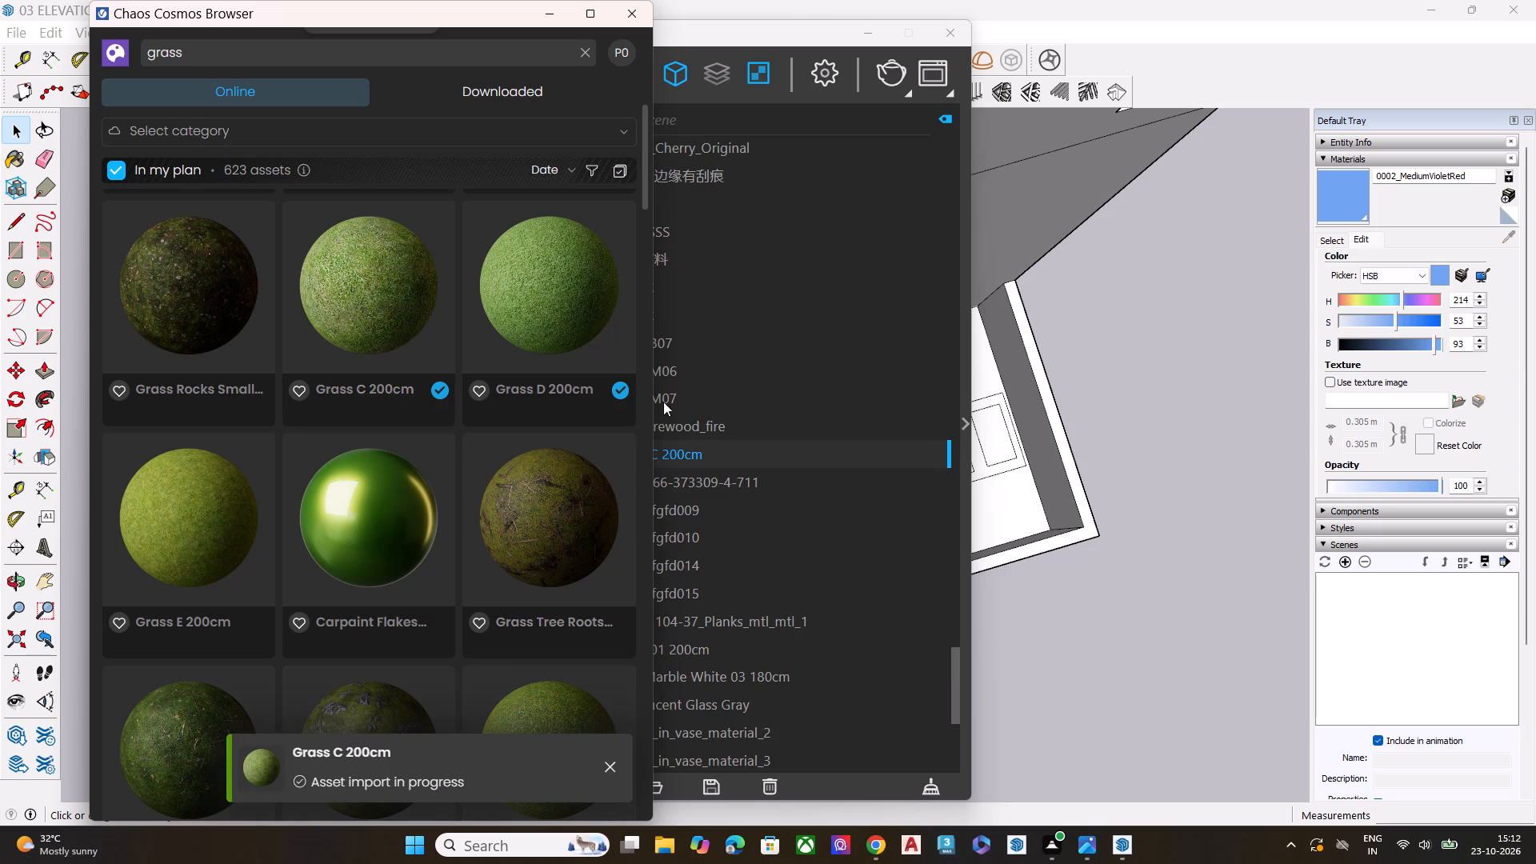
pyautogui.click(551, 13)
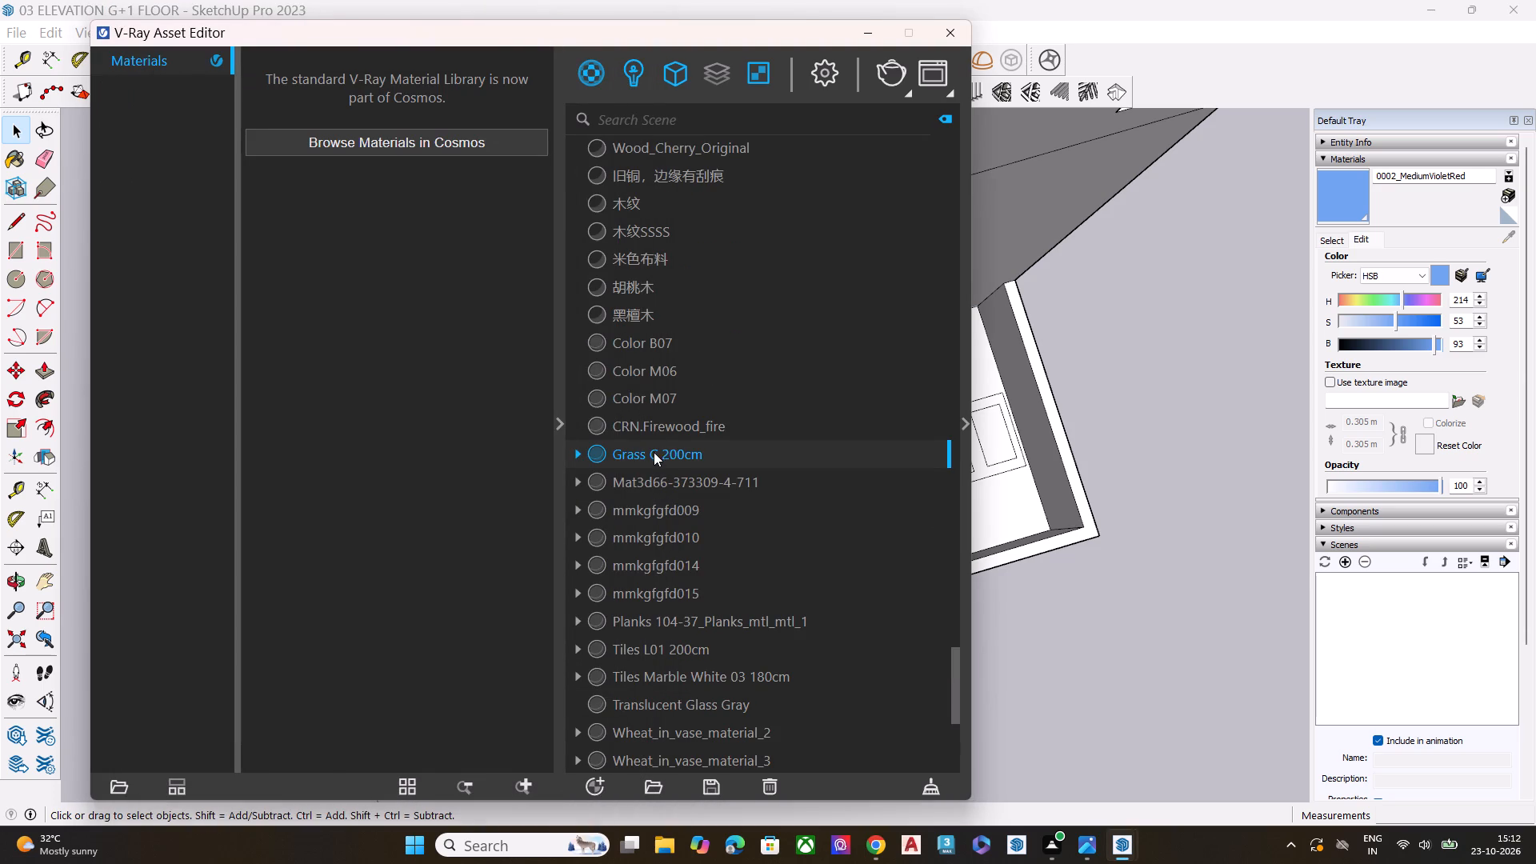
pyautogui.click(654, 455)
pyautogui.click(969, 424)
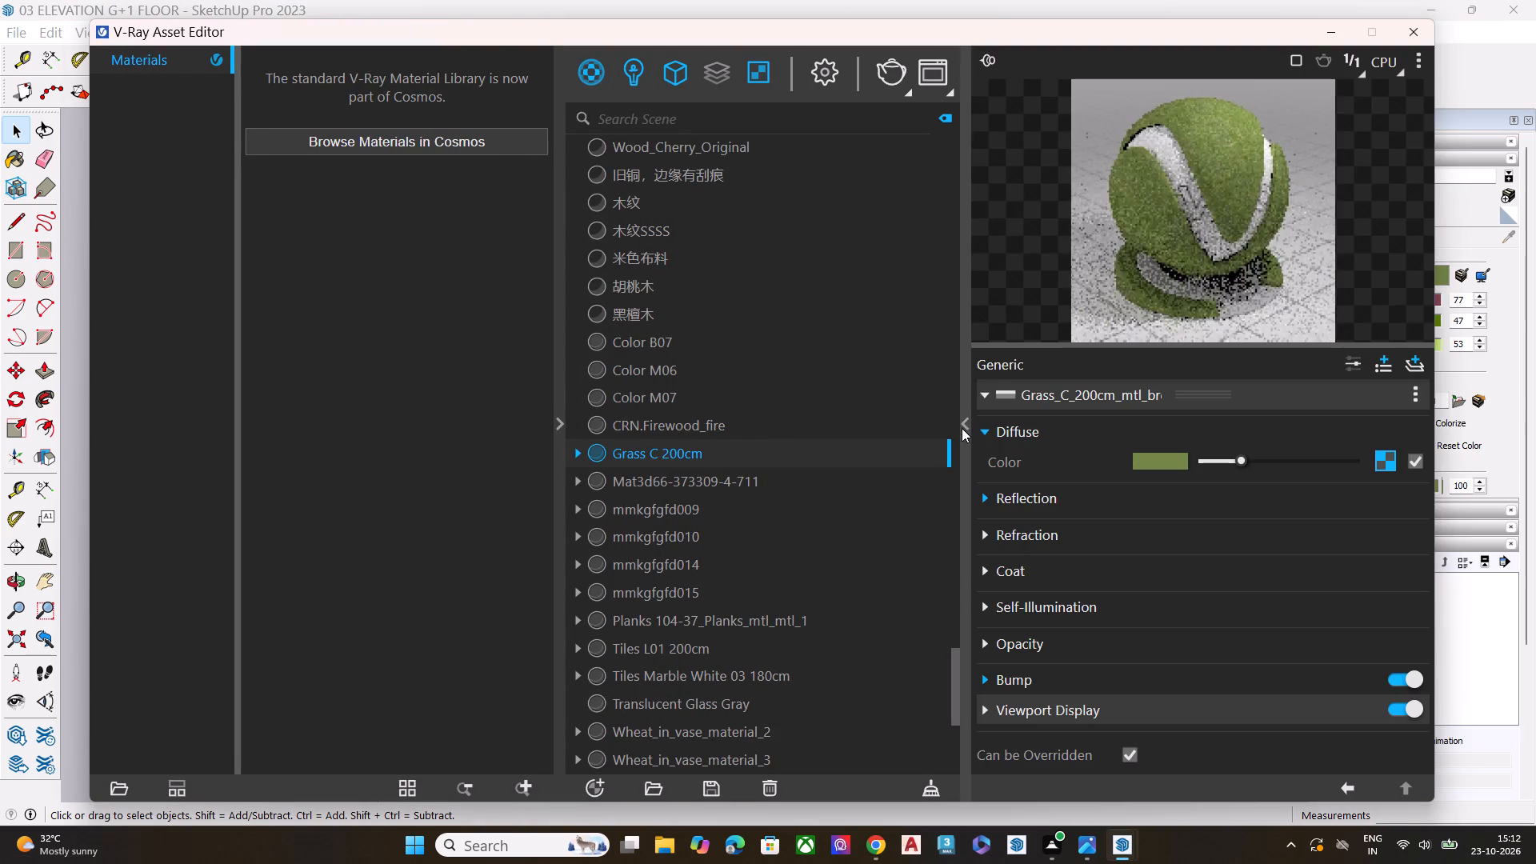
pyautogui.click(1340, 24)
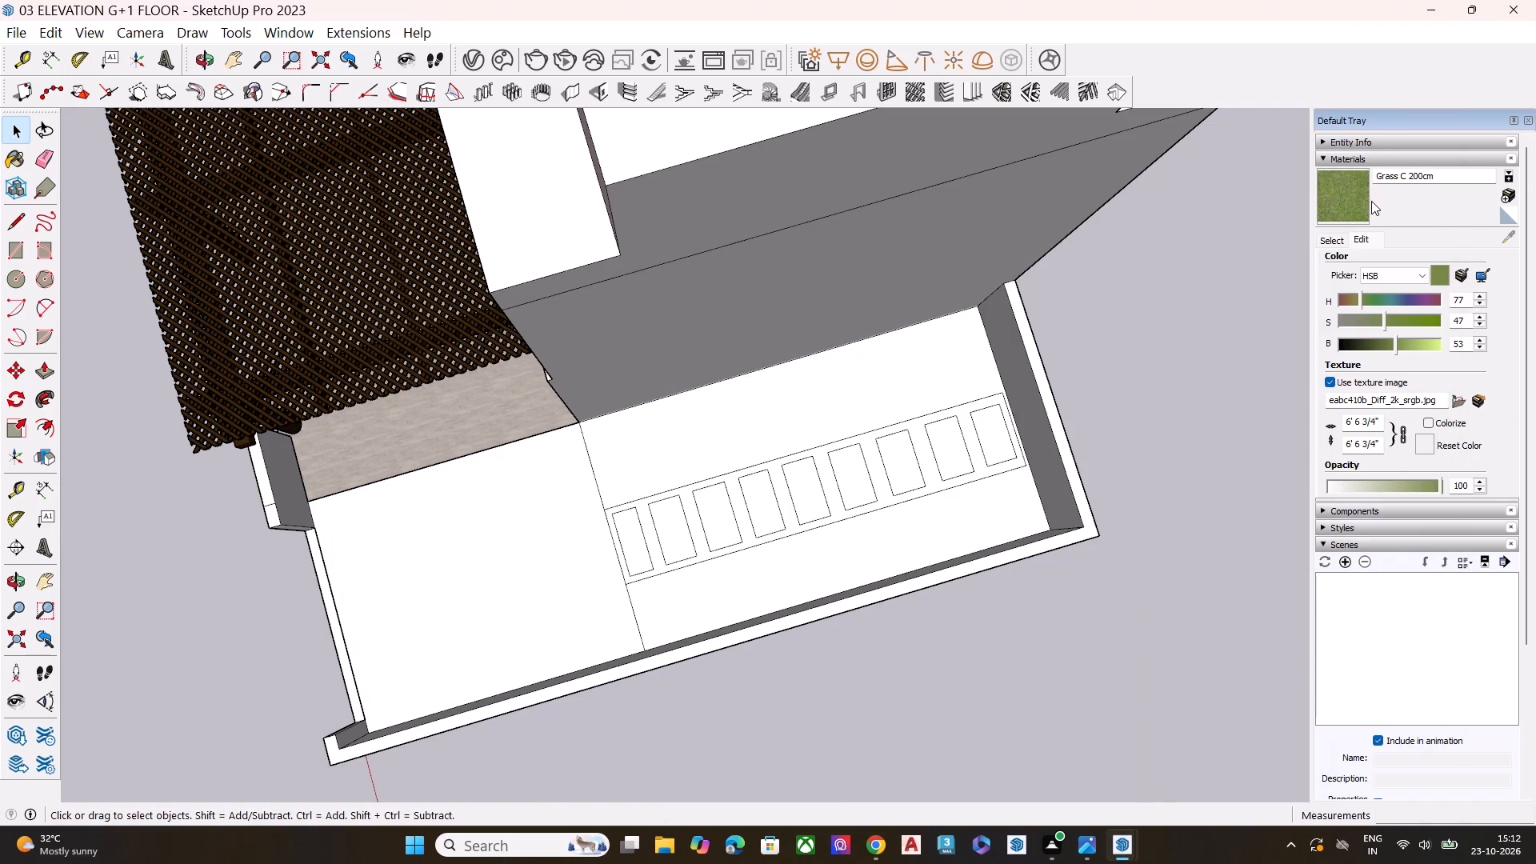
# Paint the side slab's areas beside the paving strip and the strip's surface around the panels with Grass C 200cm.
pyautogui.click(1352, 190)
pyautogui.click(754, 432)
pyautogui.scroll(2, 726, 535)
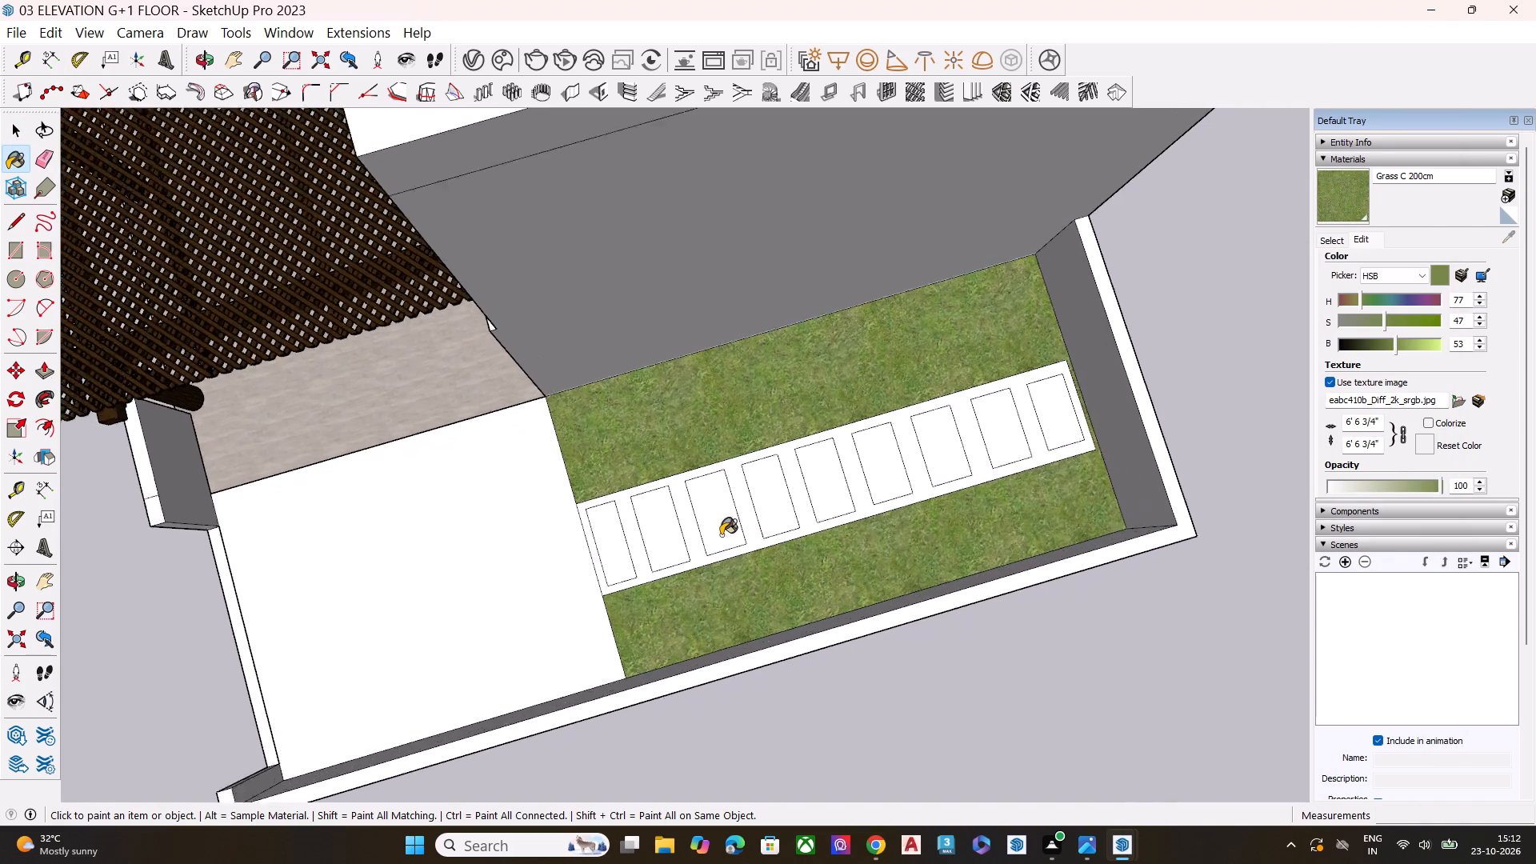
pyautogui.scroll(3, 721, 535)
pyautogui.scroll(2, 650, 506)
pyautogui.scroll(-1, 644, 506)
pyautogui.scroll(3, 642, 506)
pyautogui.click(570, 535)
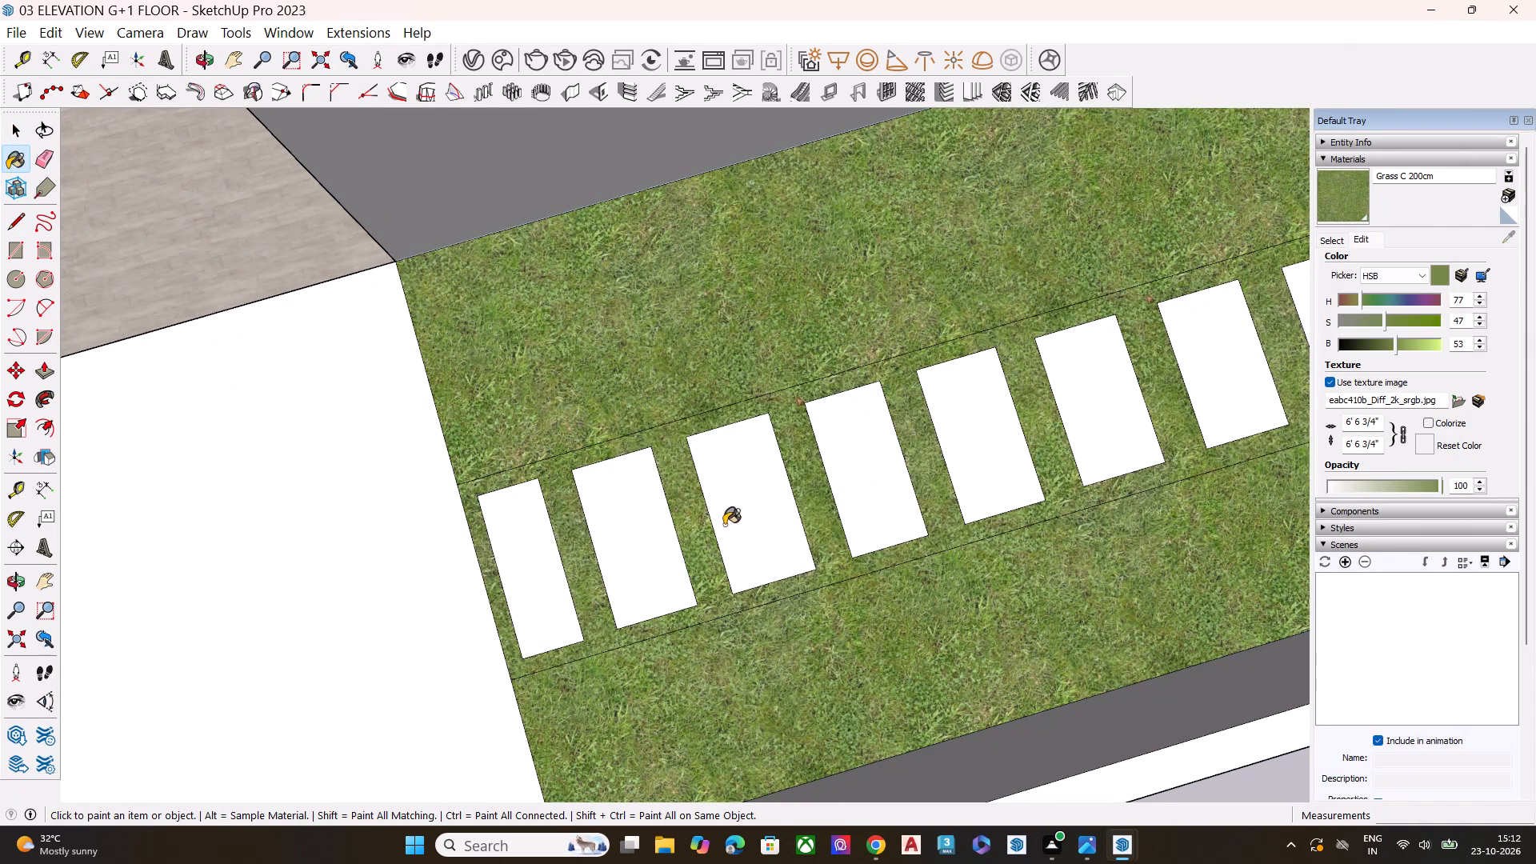
# Examine the grass texture around the paving panels from several angles and close up.
pyautogui.scroll(-7, 794, 545)
pyautogui.moveTo(900, 594); pyautogui.dragTo(1298, 434, button='middle')
pyautogui.moveTo(934, 617); pyautogui.dragTo(934, 594, button='middle')
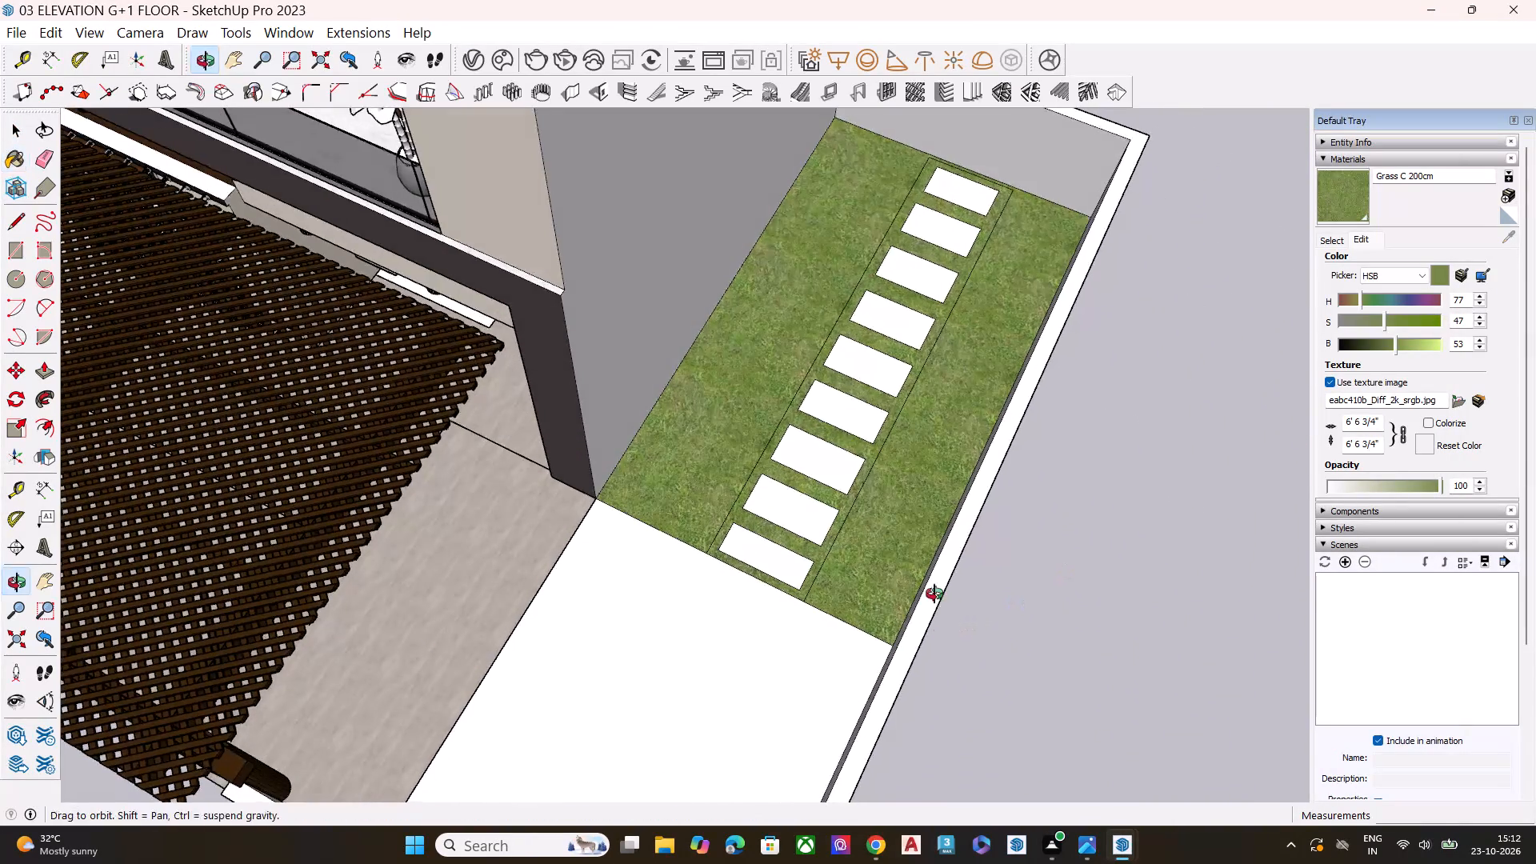
pyautogui.moveTo(934, 594); pyautogui.dragTo(787, 706, button='middle')
pyautogui.scroll(16, 858, 601)
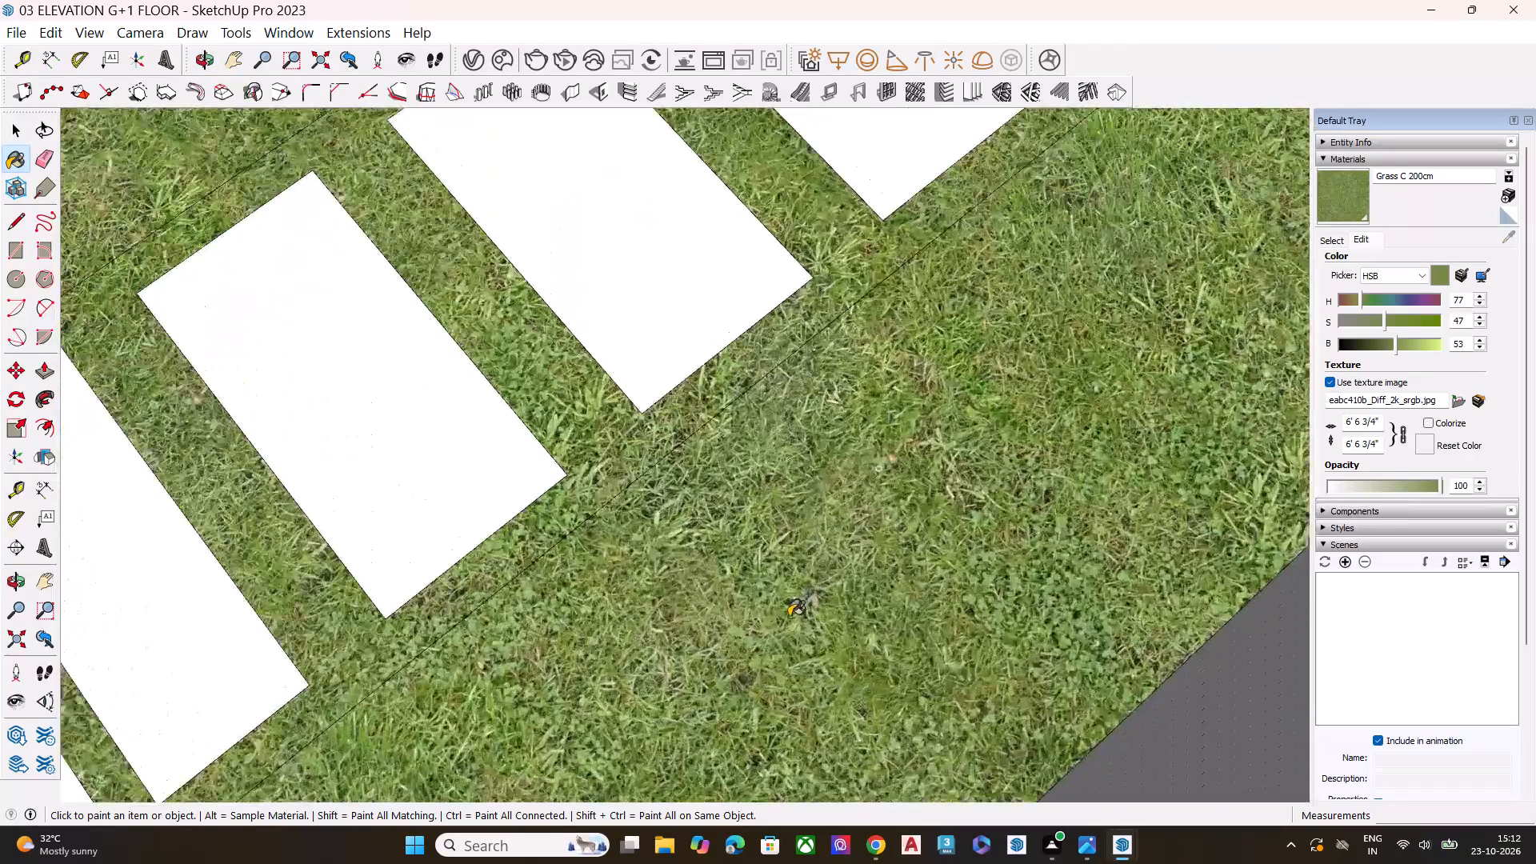
pyautogui.scroll(10, 789, 617)
pyautogui.moveTo(786, 607); pyautogui.dragTo(1040, 261, button='middle')
pyautogui.scroll(1, 960, 345)
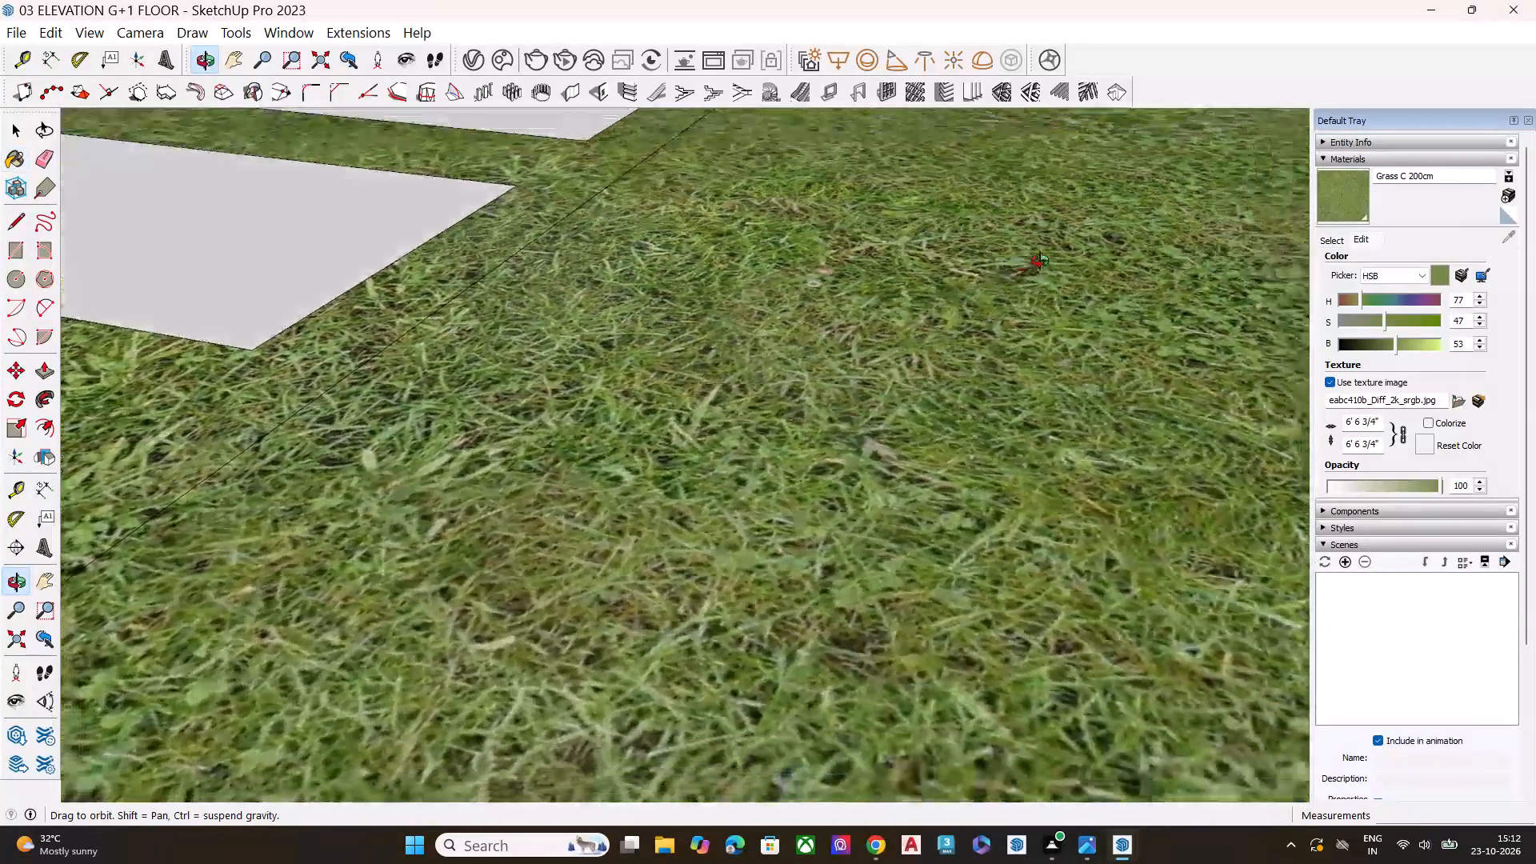
pyautogui.moveTo(1040, 261); pyautogui.dragTo(1098, 306, button='middle')
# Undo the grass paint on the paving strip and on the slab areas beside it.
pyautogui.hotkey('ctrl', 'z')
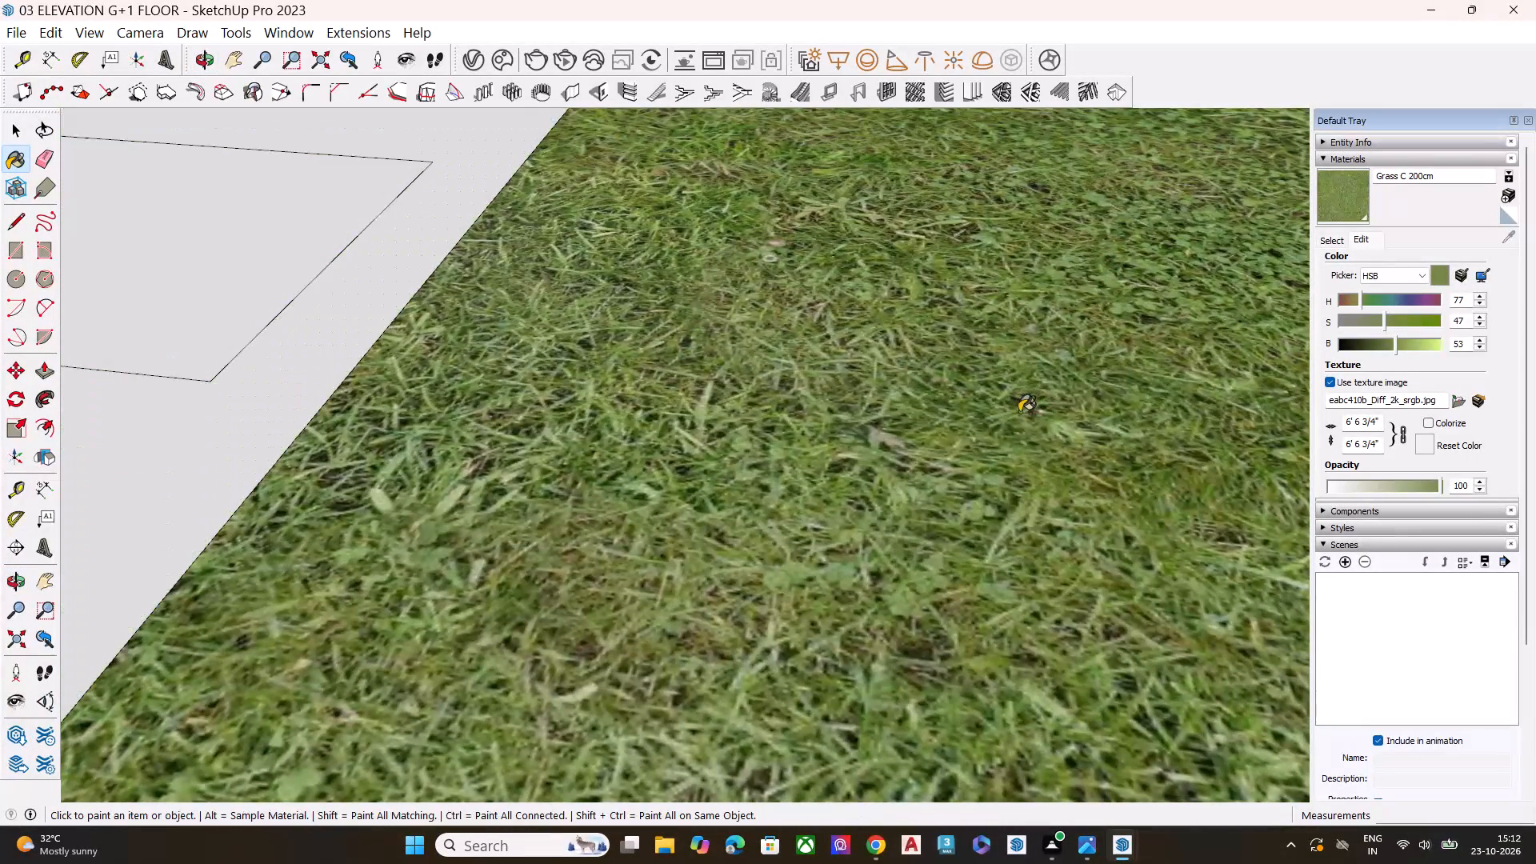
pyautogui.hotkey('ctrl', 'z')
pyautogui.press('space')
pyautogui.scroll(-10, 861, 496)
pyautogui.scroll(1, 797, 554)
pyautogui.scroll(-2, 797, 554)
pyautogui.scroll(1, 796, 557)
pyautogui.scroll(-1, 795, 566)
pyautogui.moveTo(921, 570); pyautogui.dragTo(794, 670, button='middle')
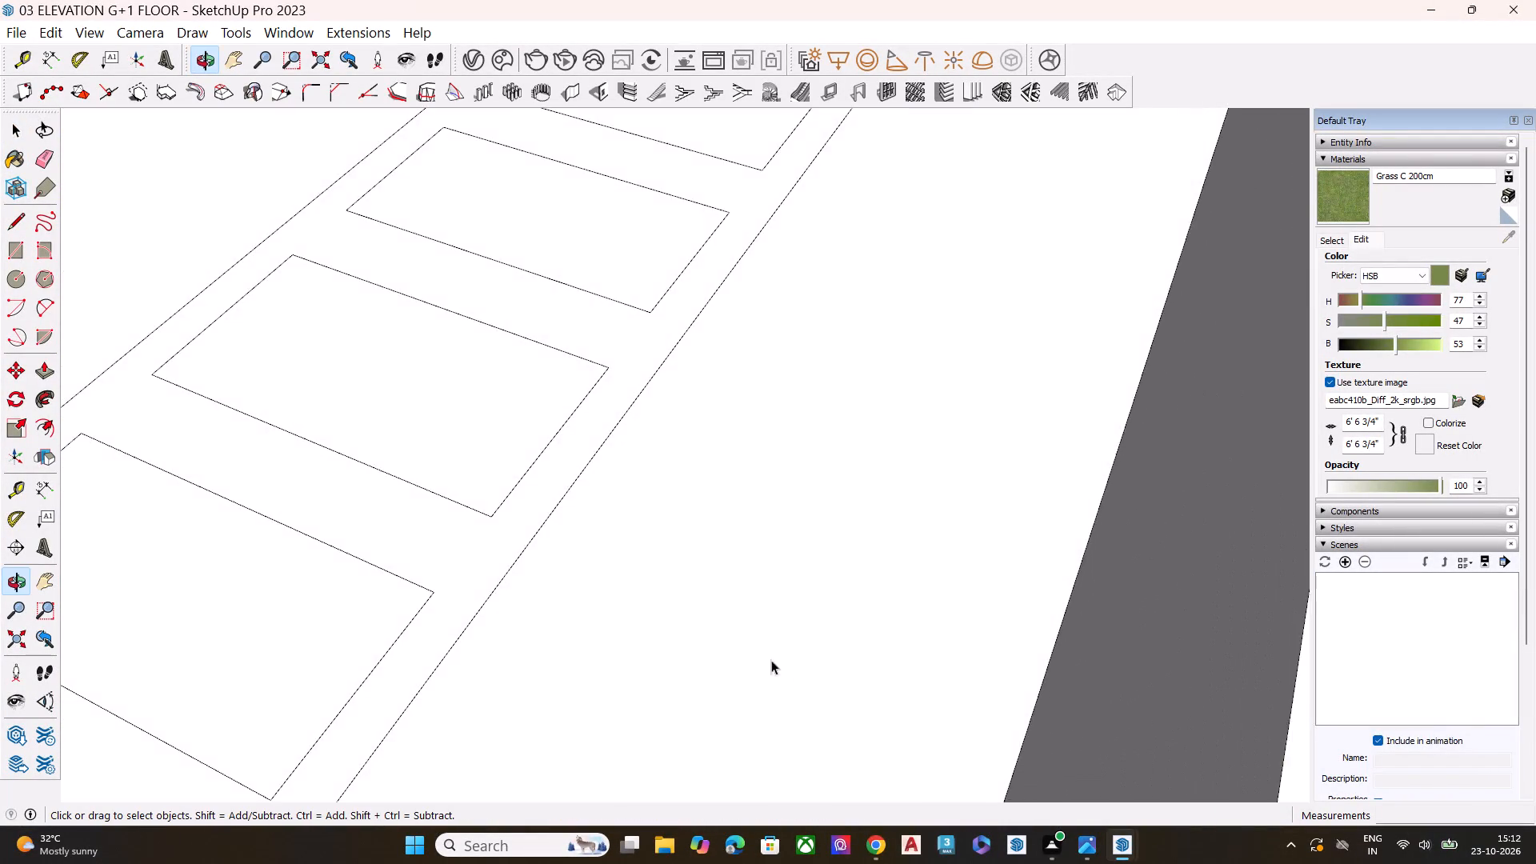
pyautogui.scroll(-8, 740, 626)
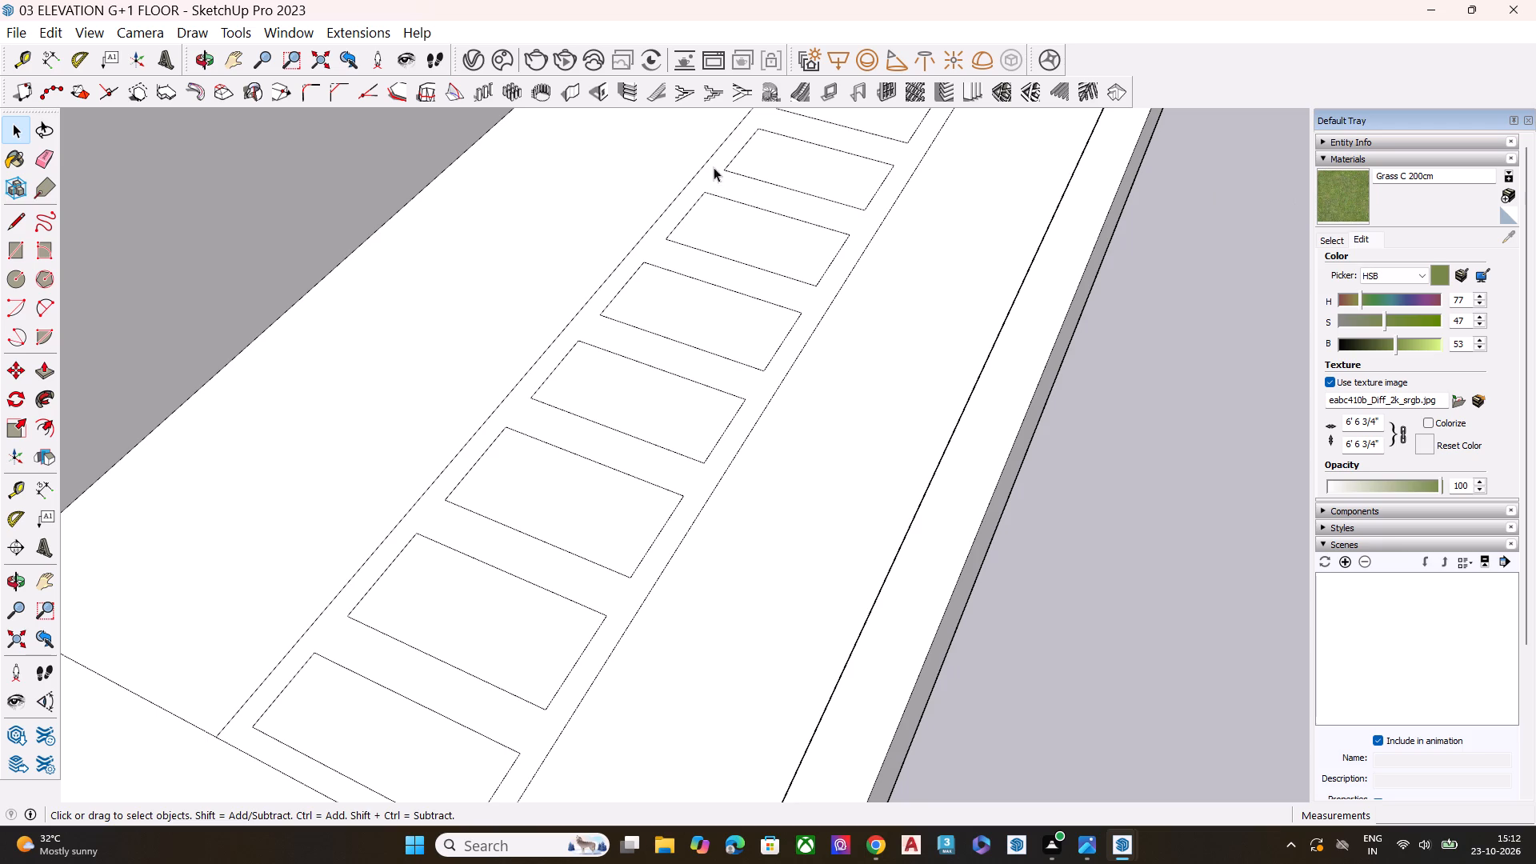
# Reopen the Chaos Cosmos library and search the online assets for grass again.
pyautogui.click(474, 61)
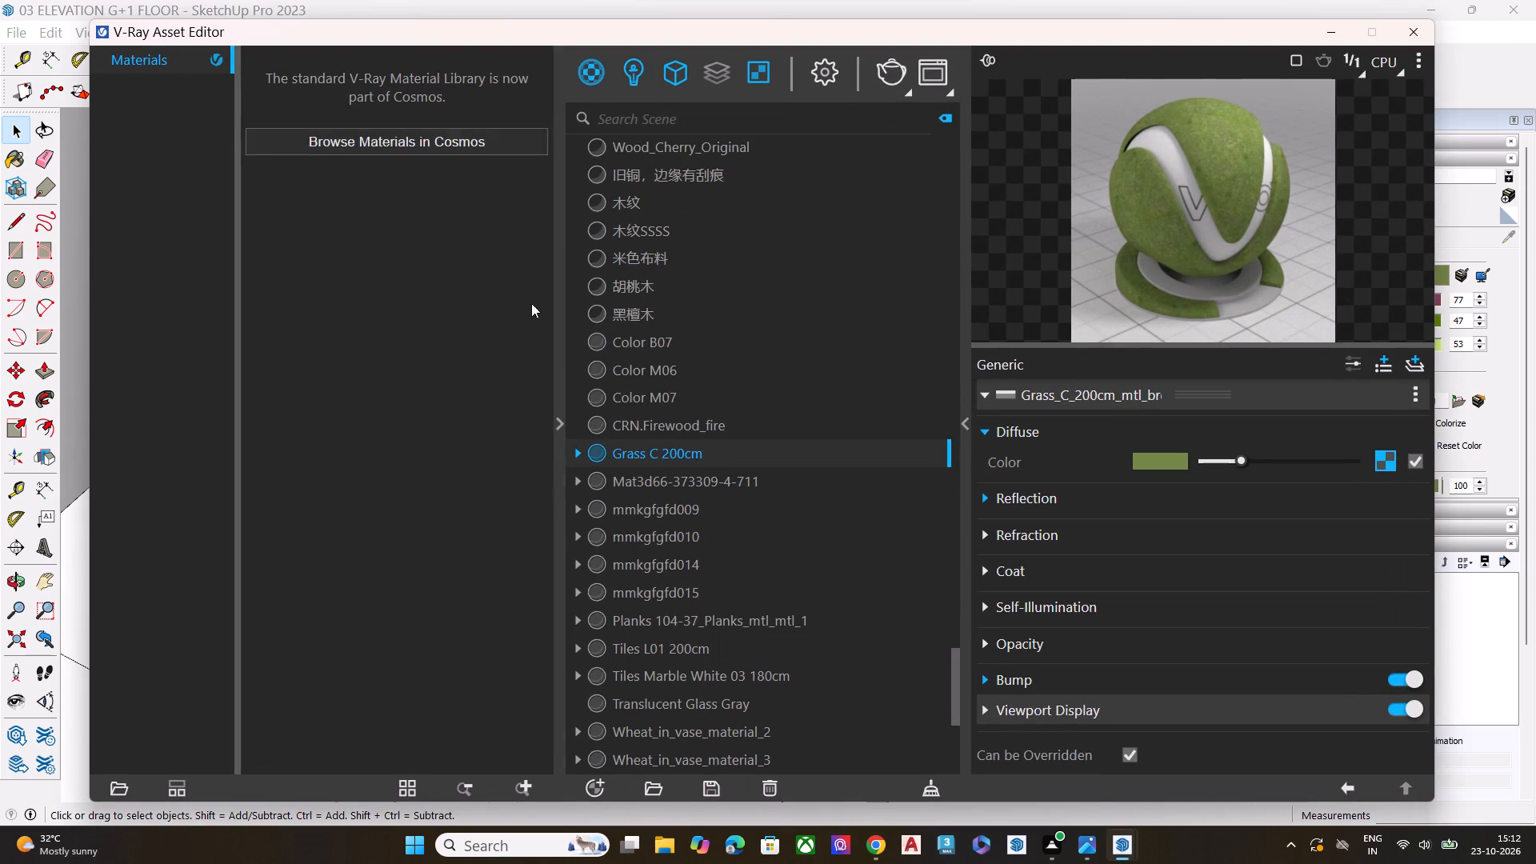
pyautogui.click(414, 144)
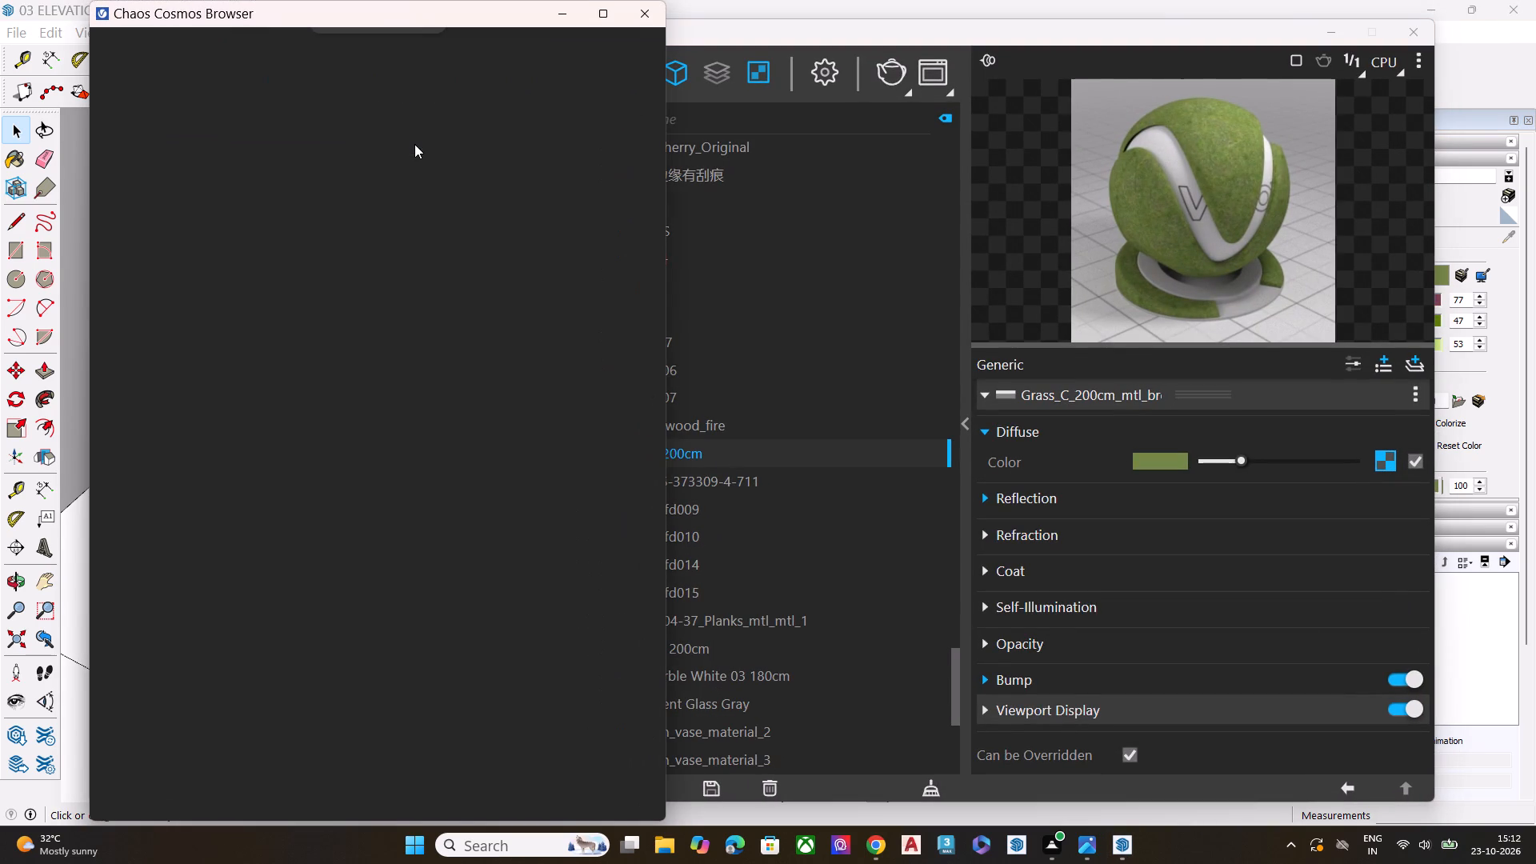
pyautogui.click(648, 17)
pyautogui.click(374, 134)
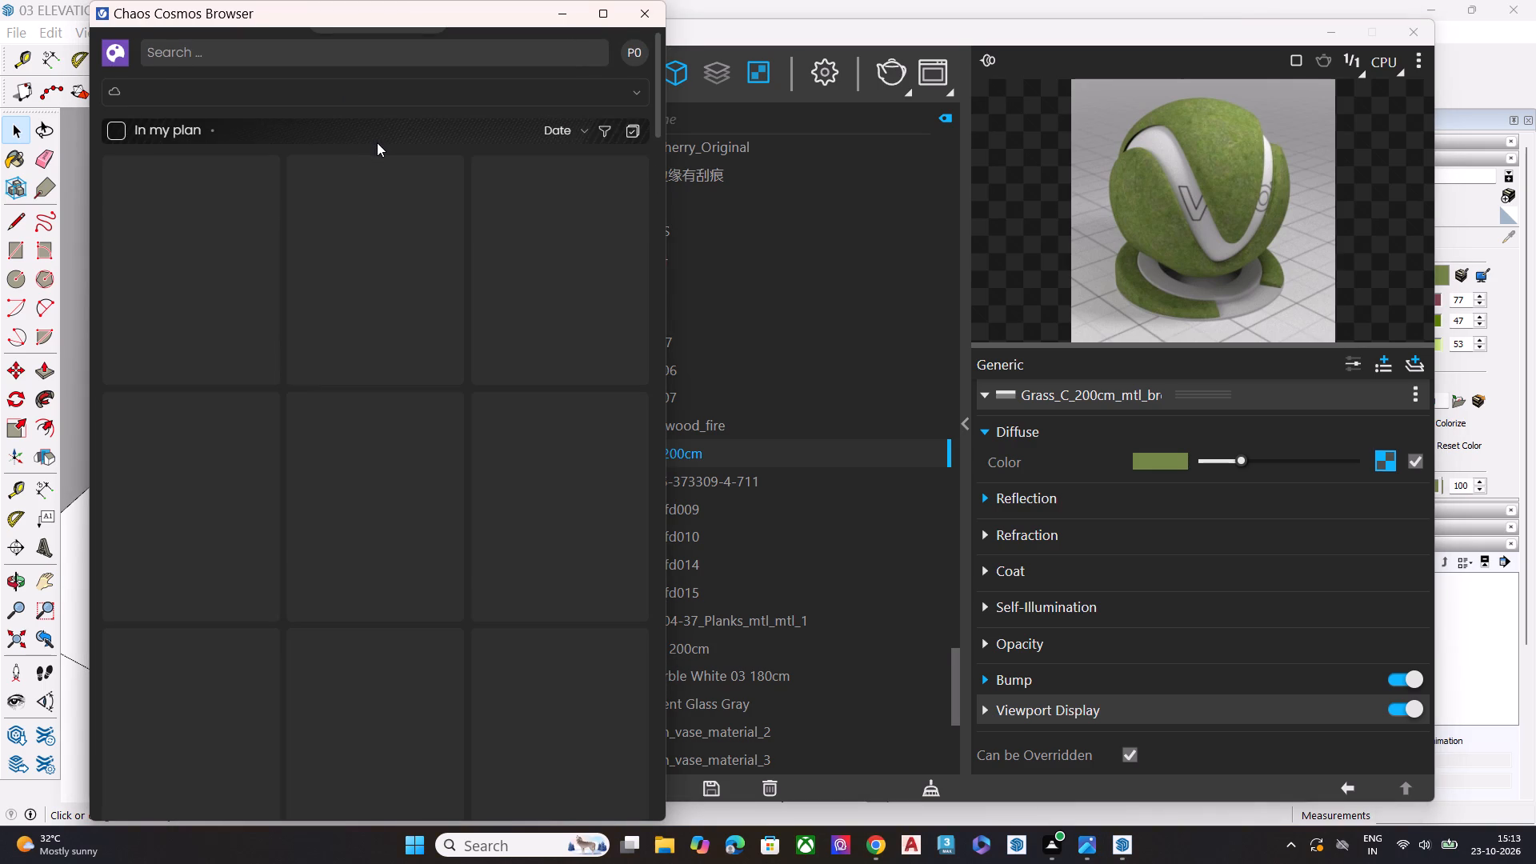
pyautogui.click(230, 56)
pyautogui.click(210, 110)
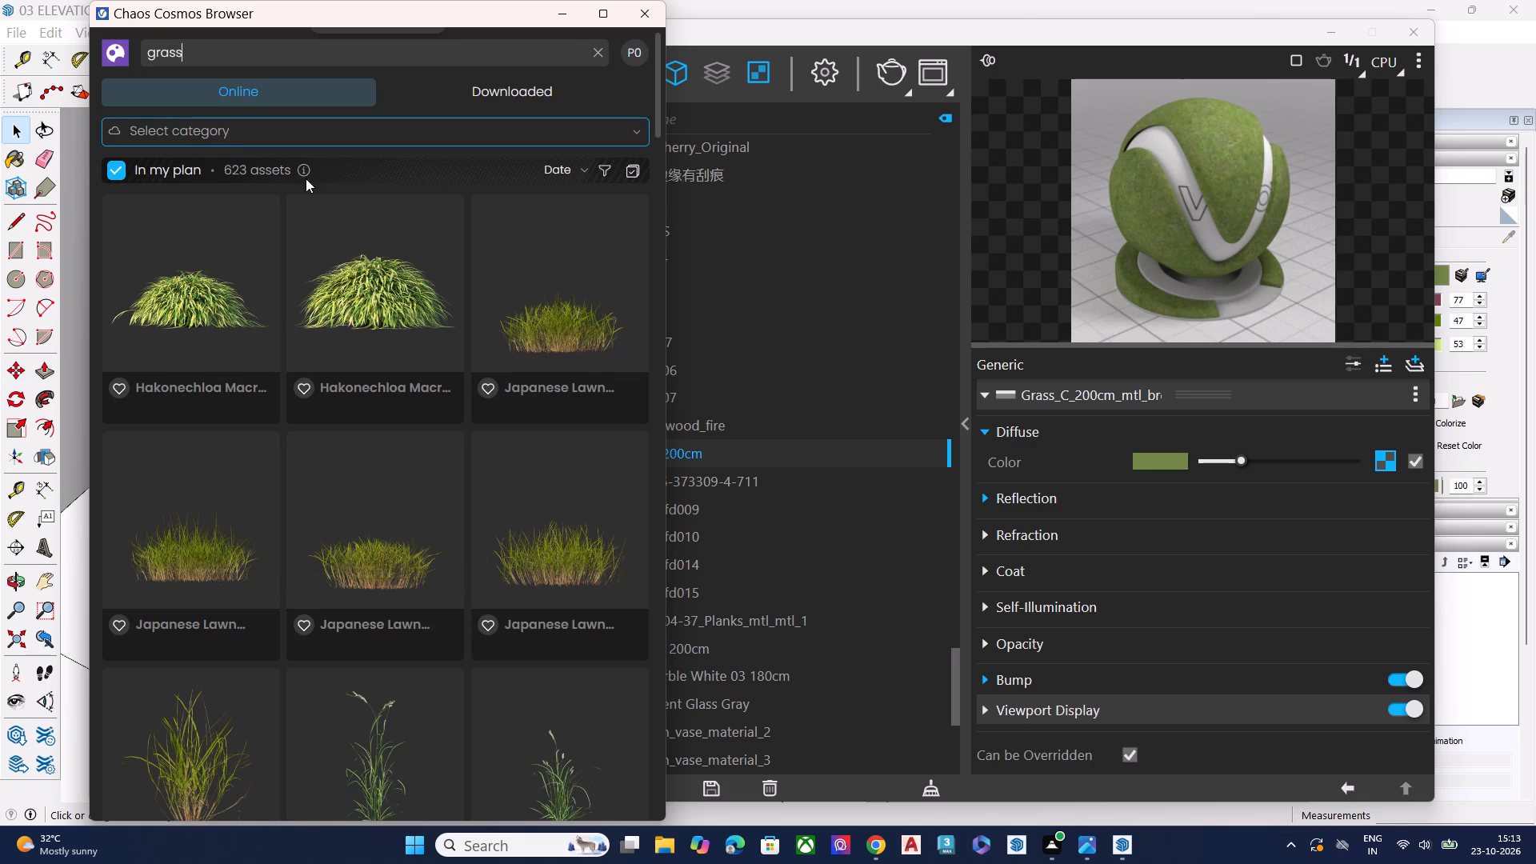
# Browse the online grass assets in the Cosmos library for a suitable ground material.
pyautogui.scroll(-8, 470, 314)
pyautogui.scroll(2, 474, 330)
pyautogui.scroll(-3, 474, 330)
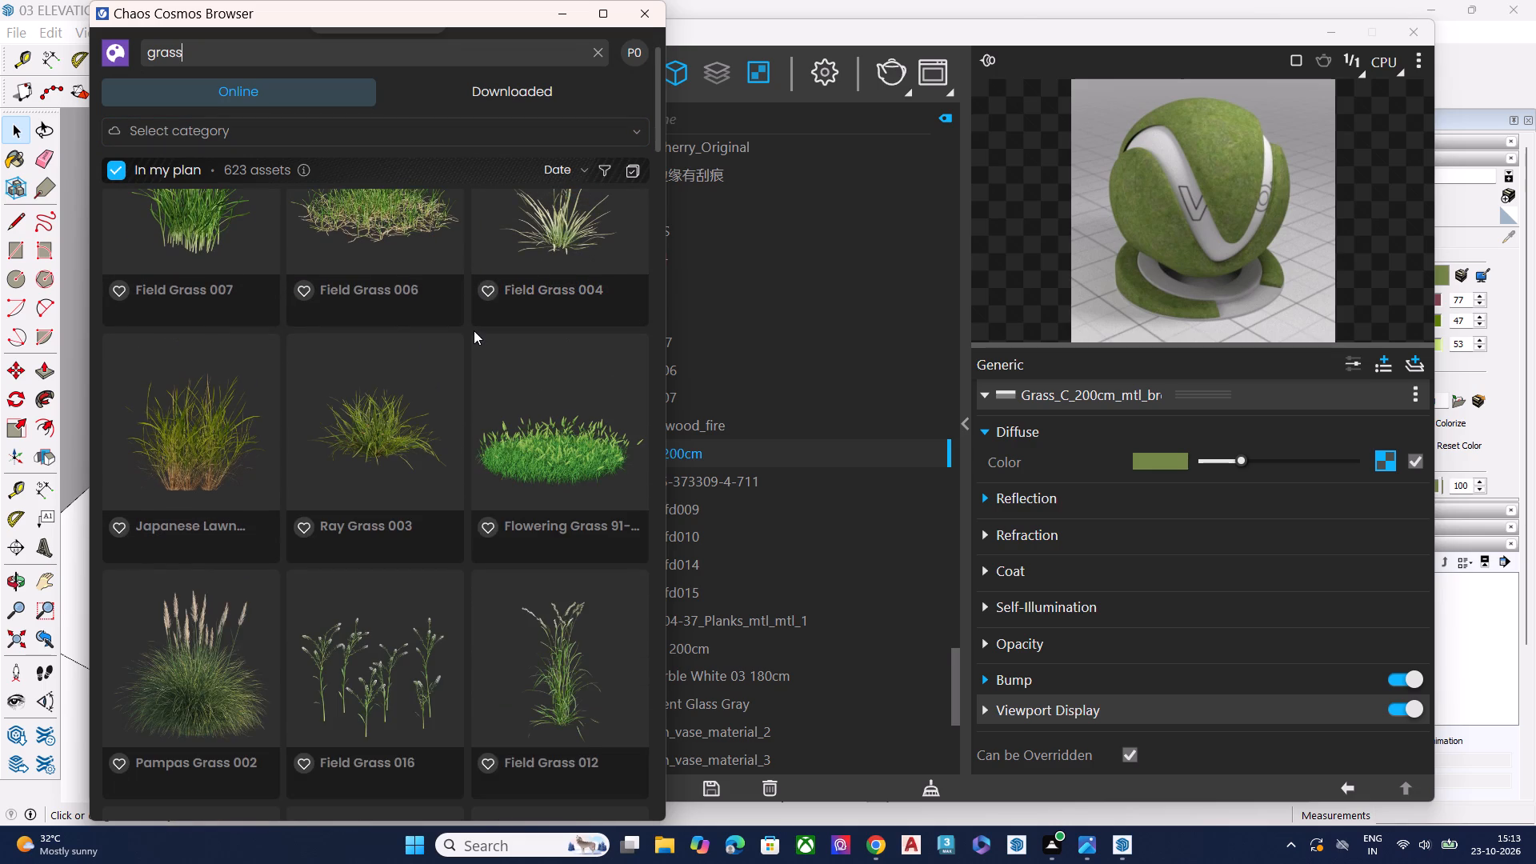
pyautogui.scroll(-5, 474, 330)
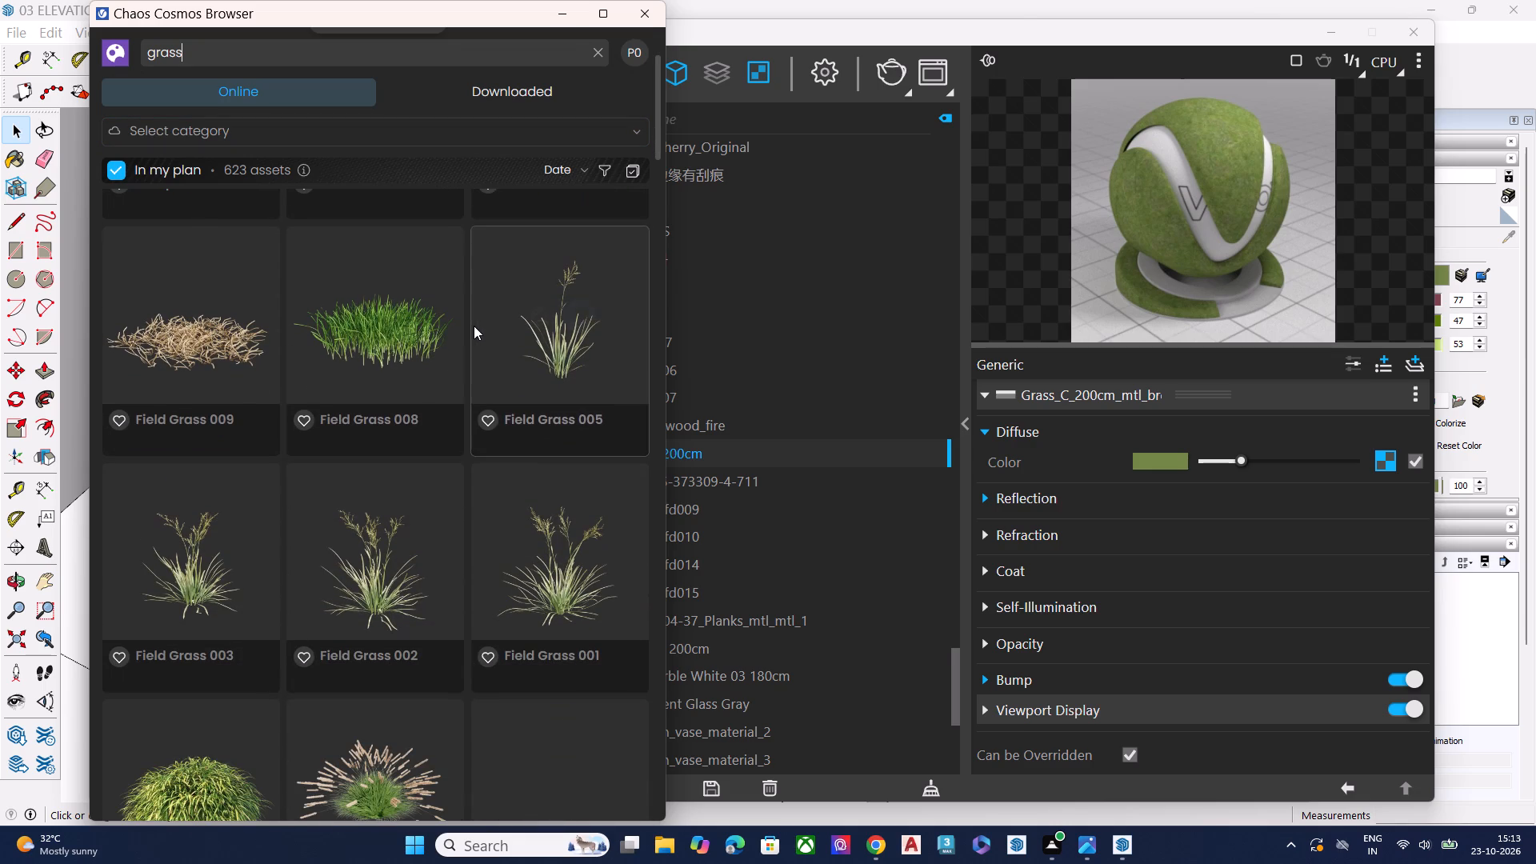
pyautogui.scroll(-9, 475, 326)
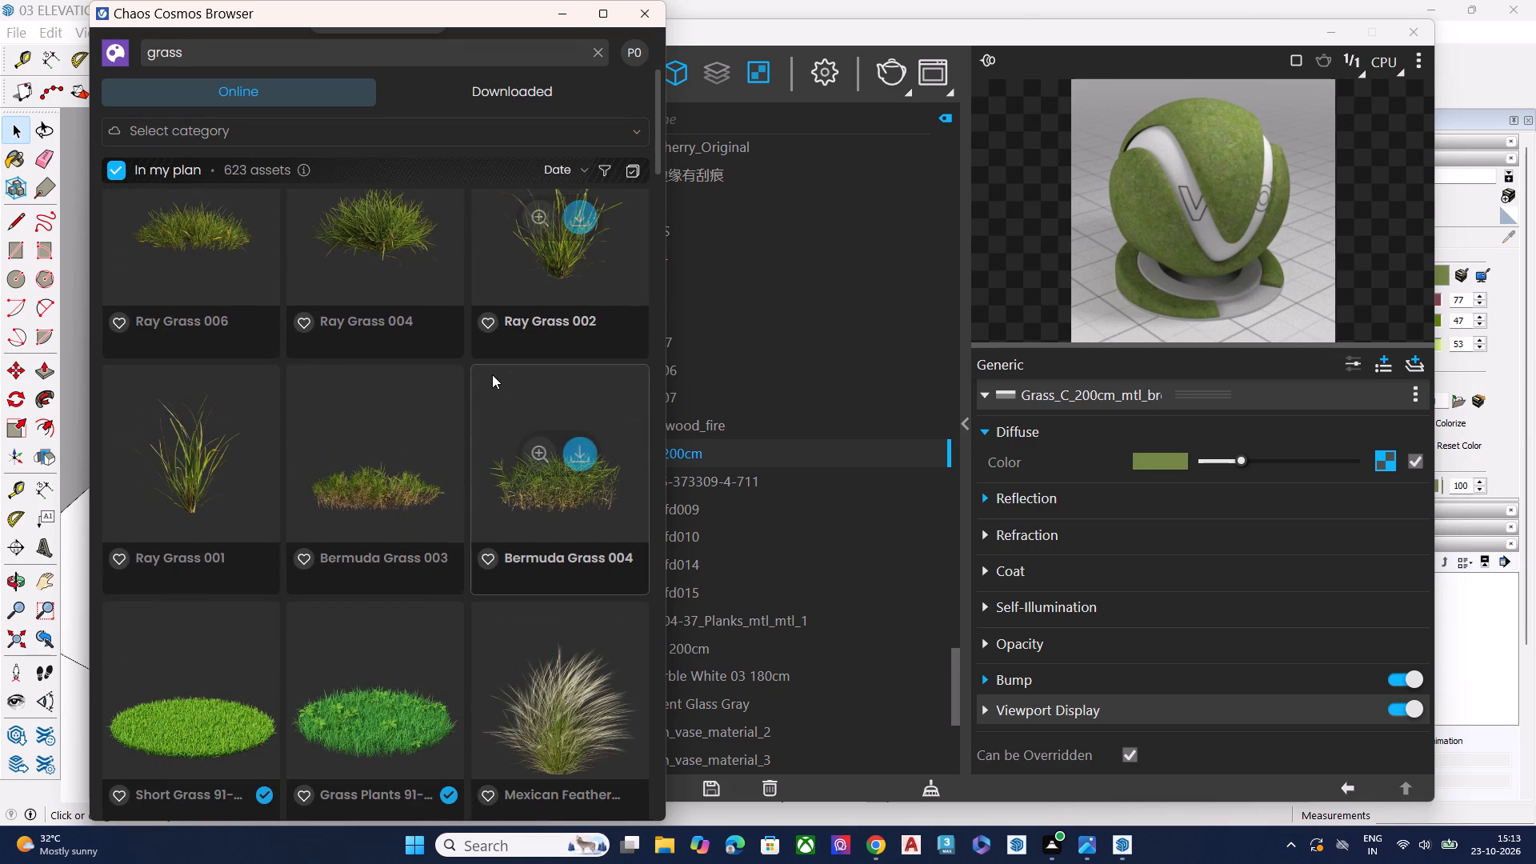
pyautogui.scroll(-4, 492, 374)
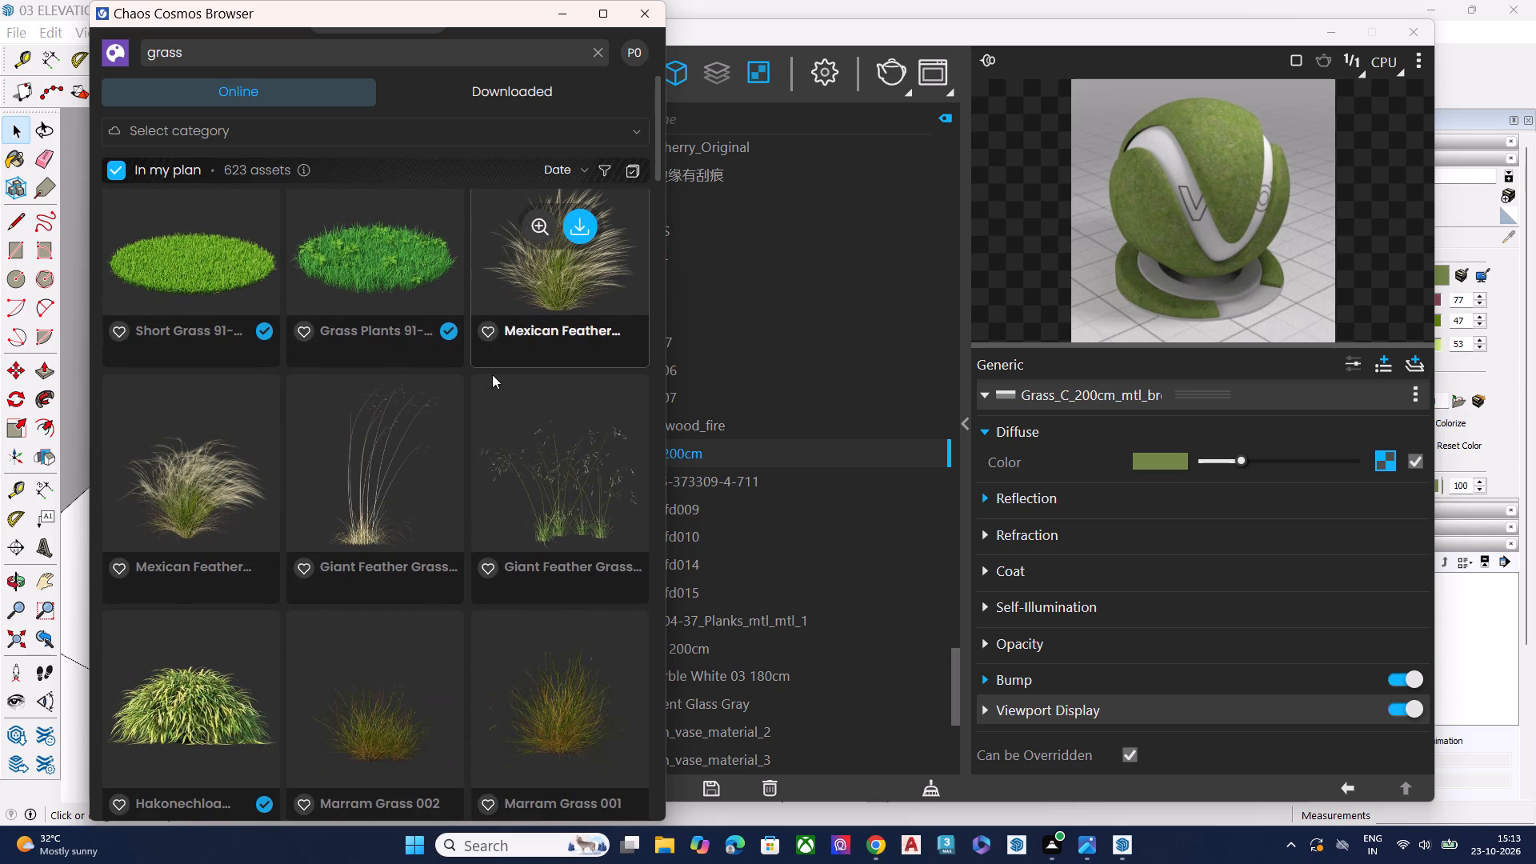
pyautogui.scroll(-1, 492, 374)
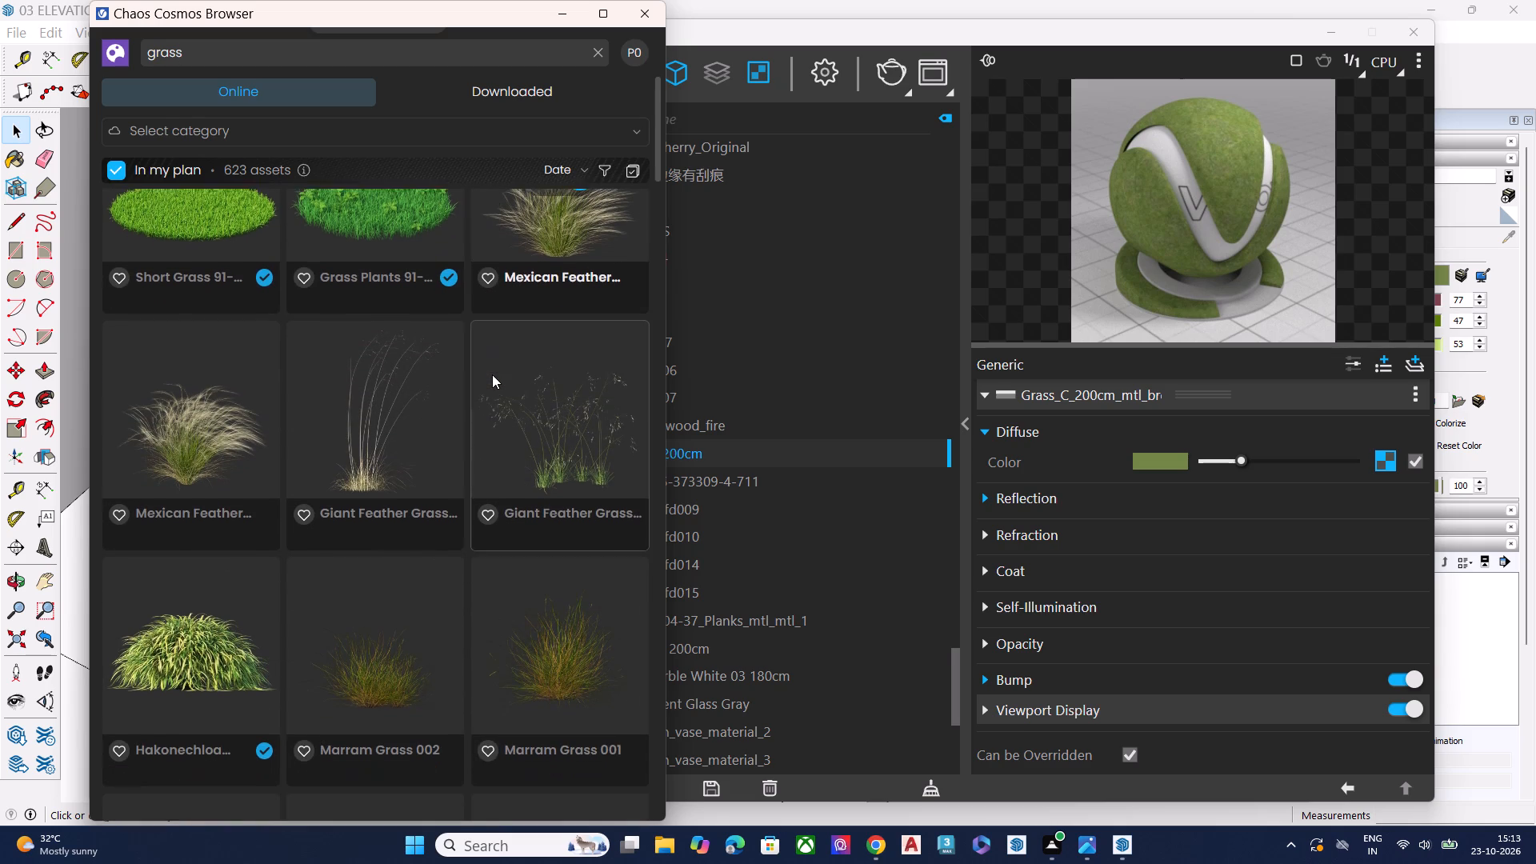
pyautogui.scroll(3, 492, 374)
pyautogui.scroll(-9, 492, 374)
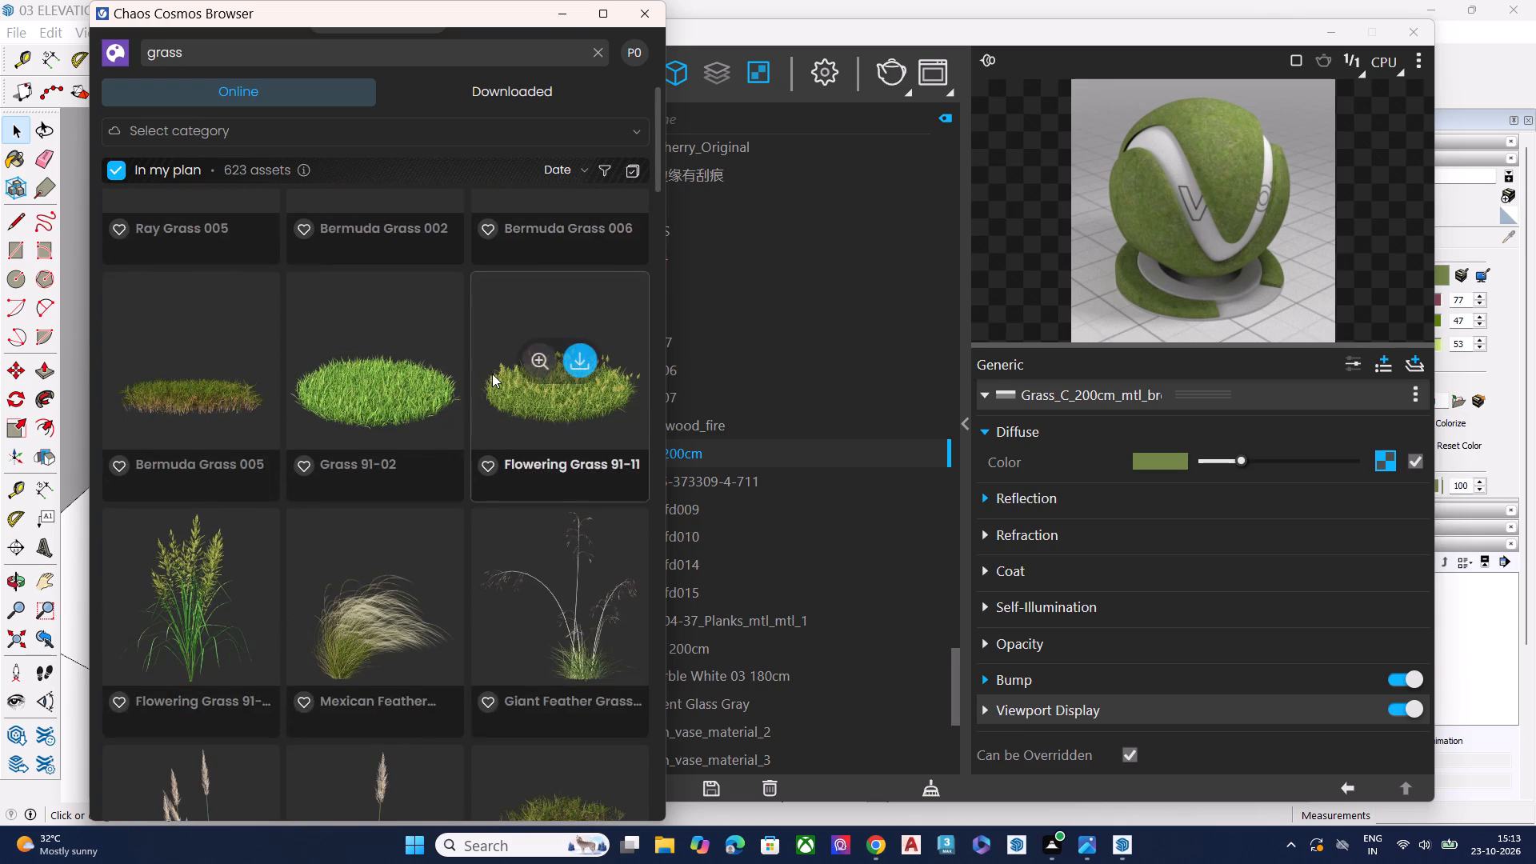
pyautogui.scroll(-13, 492, 374)
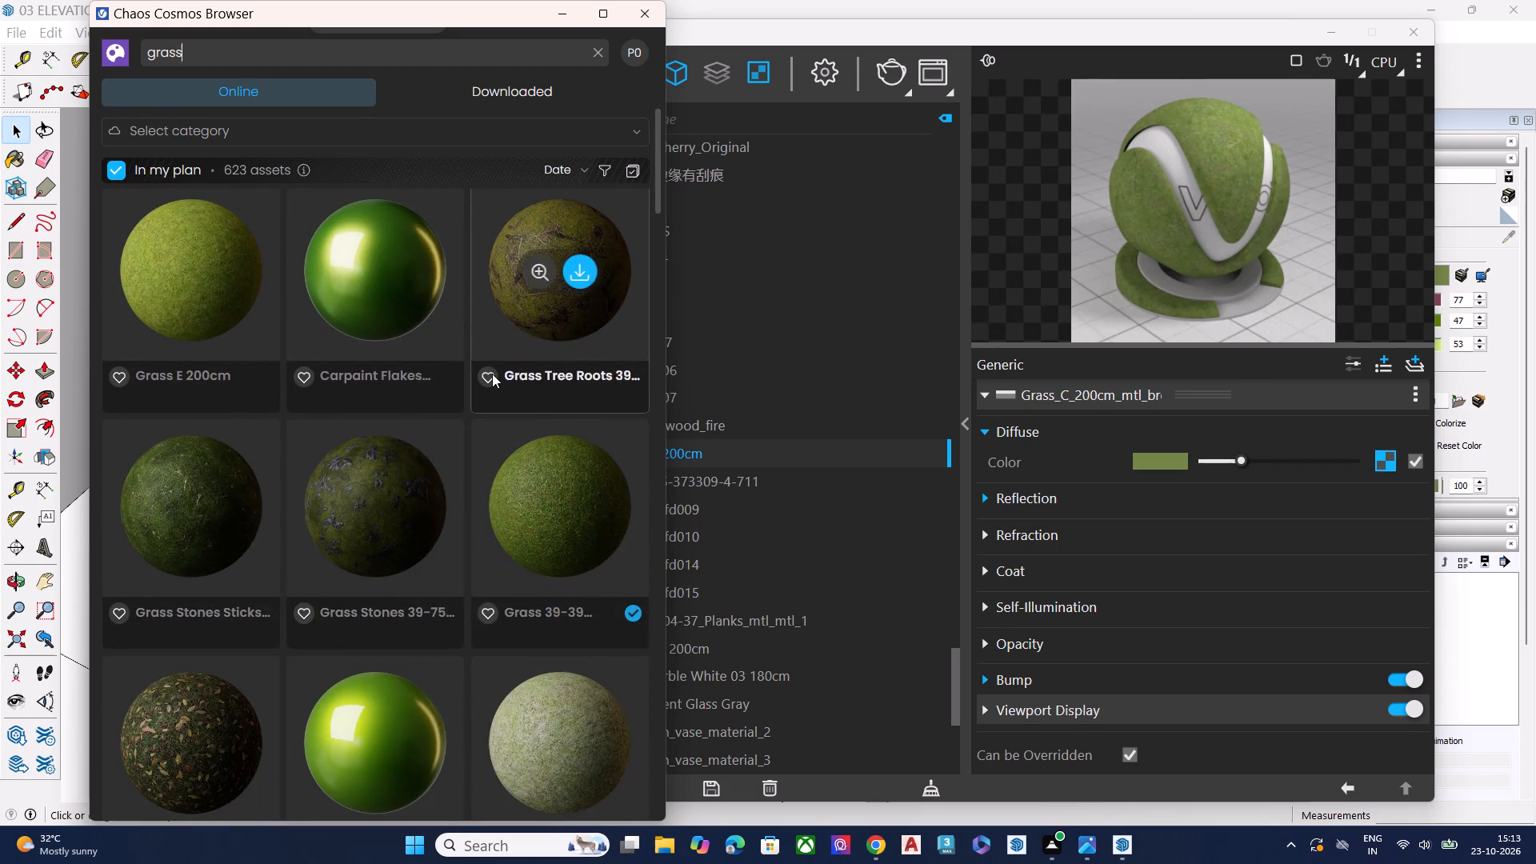
pyautogui.scroll(3, 492, 374)
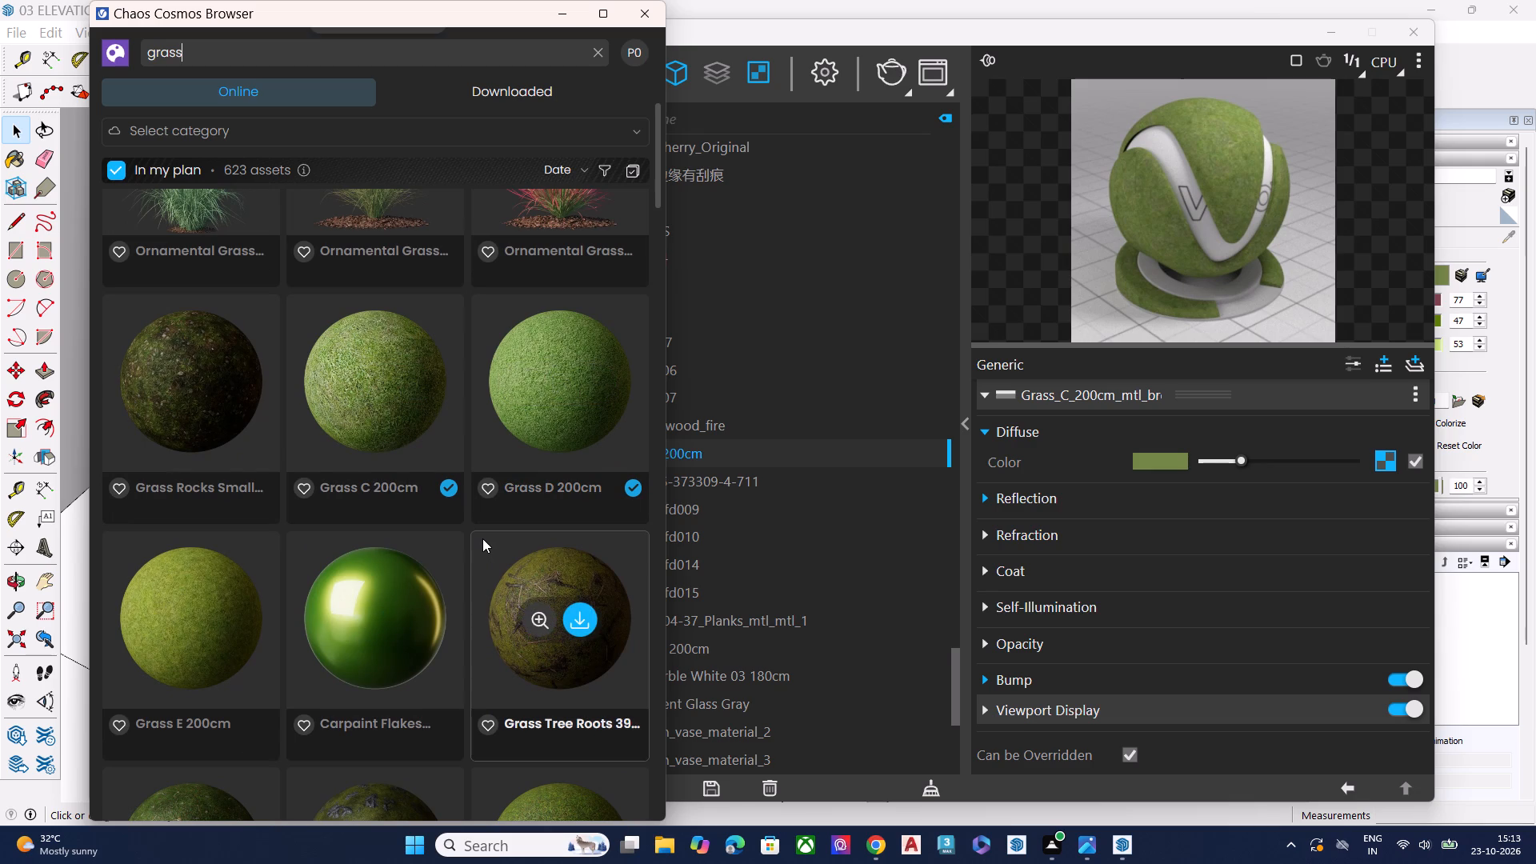
pyautogui.scroll(-5, 481, 538)
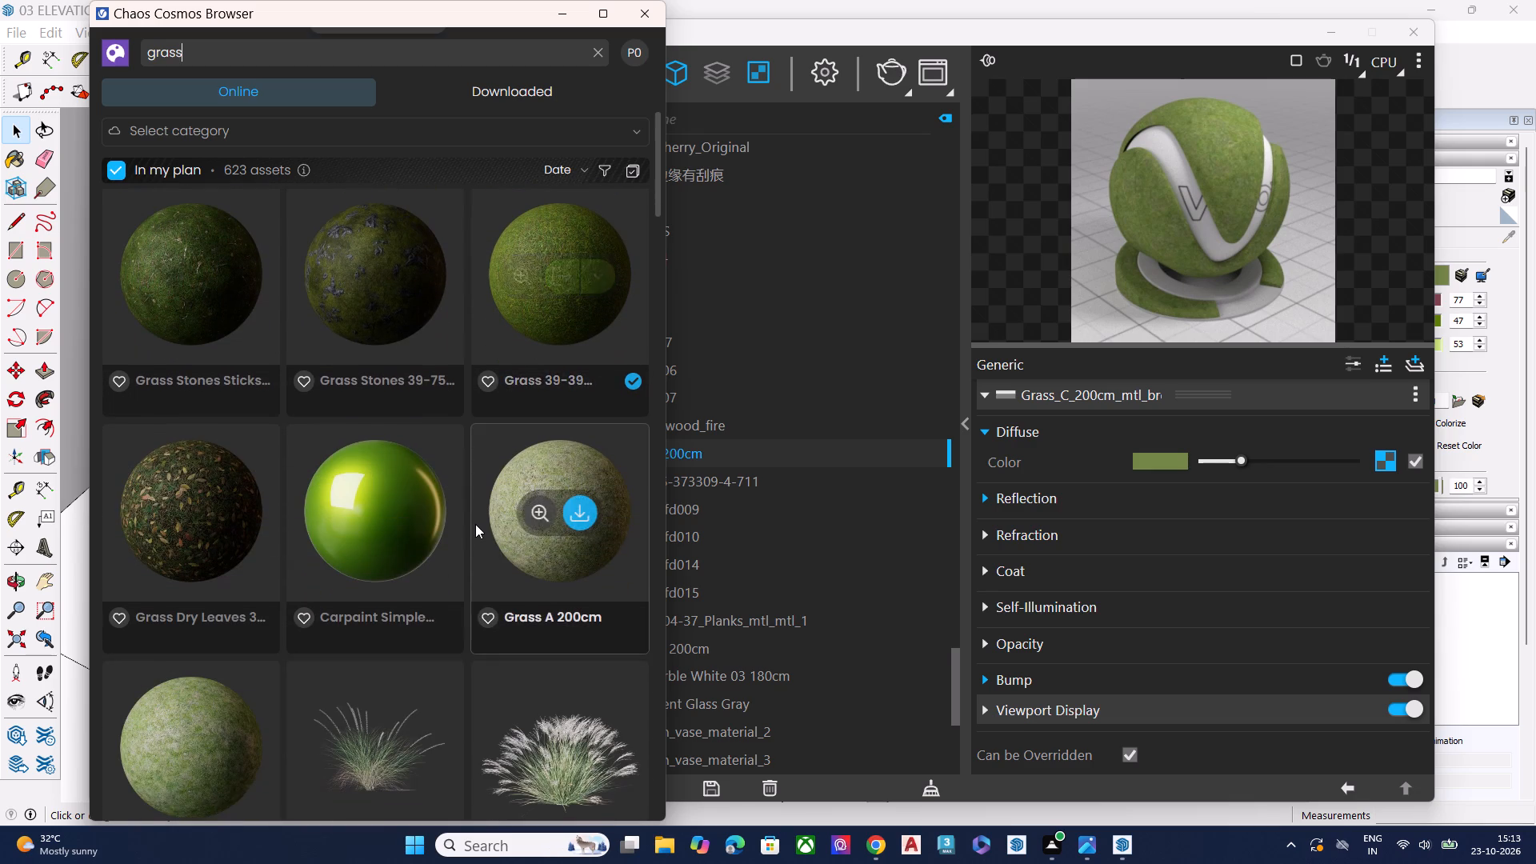
pyautogui.scroll(-1, 475, 524)
pyautogui.scroll(1, 475, 524)
pyautogui.scroll(-10, 475, 524)
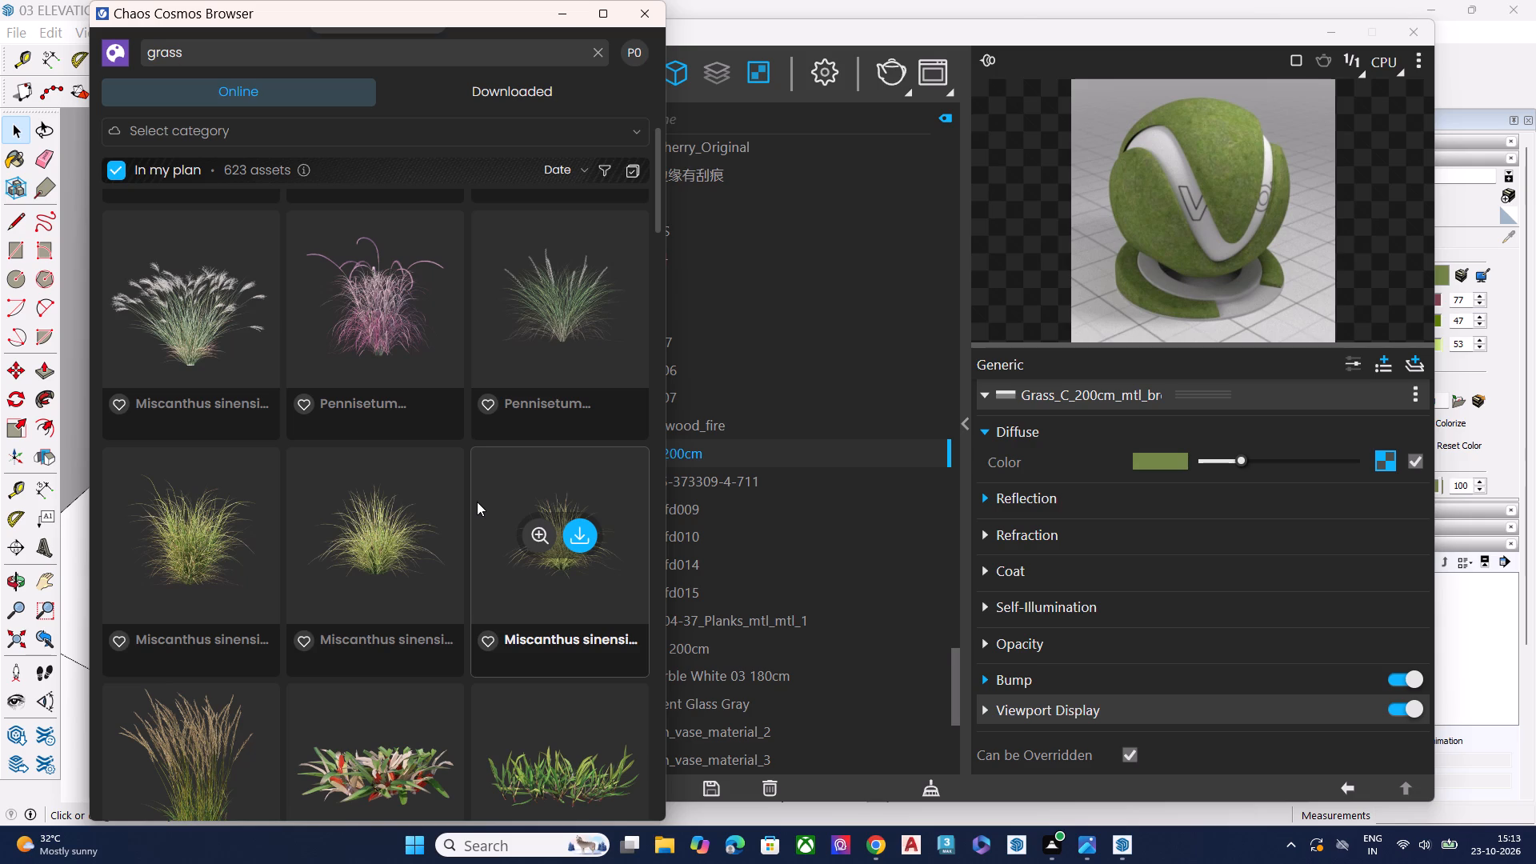
pyautogui.scroll(-6, 477, 502)
pyautogui.scroll(9, 477, 502)
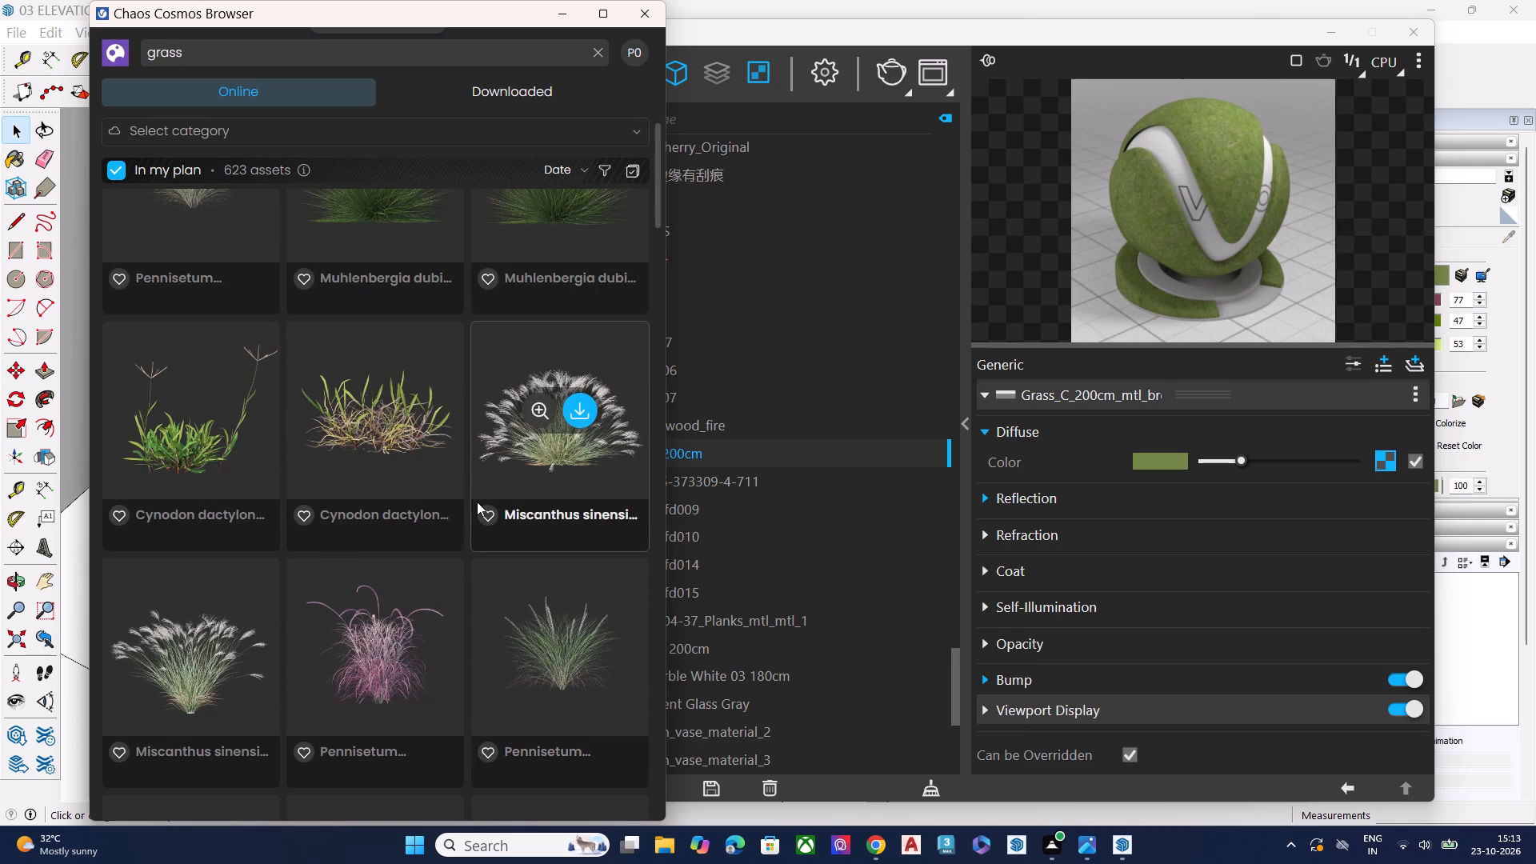
pyautogui.scroll(6, 477, 502)
pyautogui.scroll(1, 554, 362)
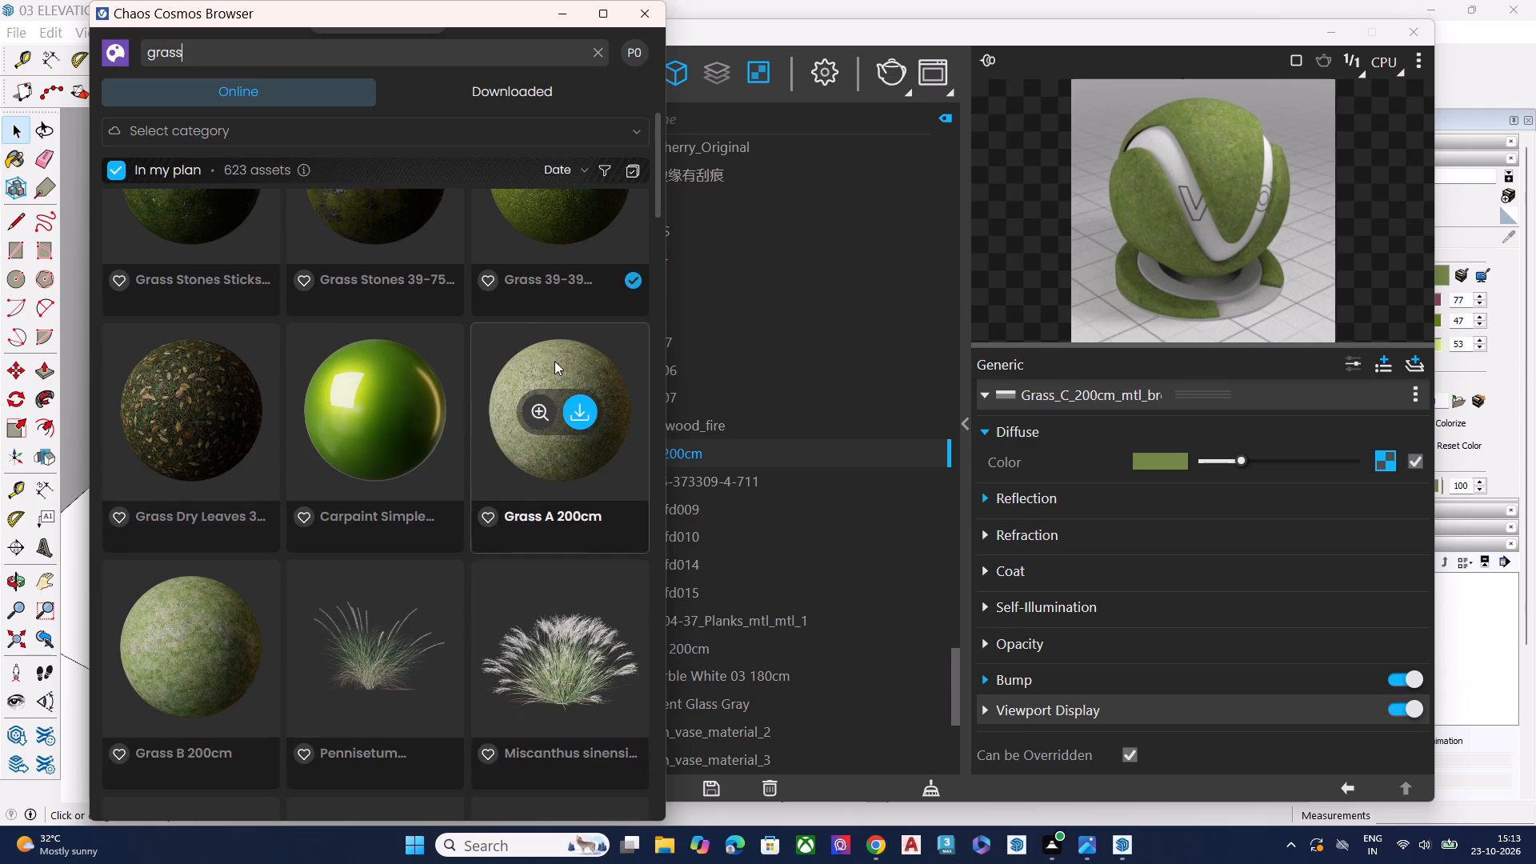
pyautogui.scroll(1, 554, 361)
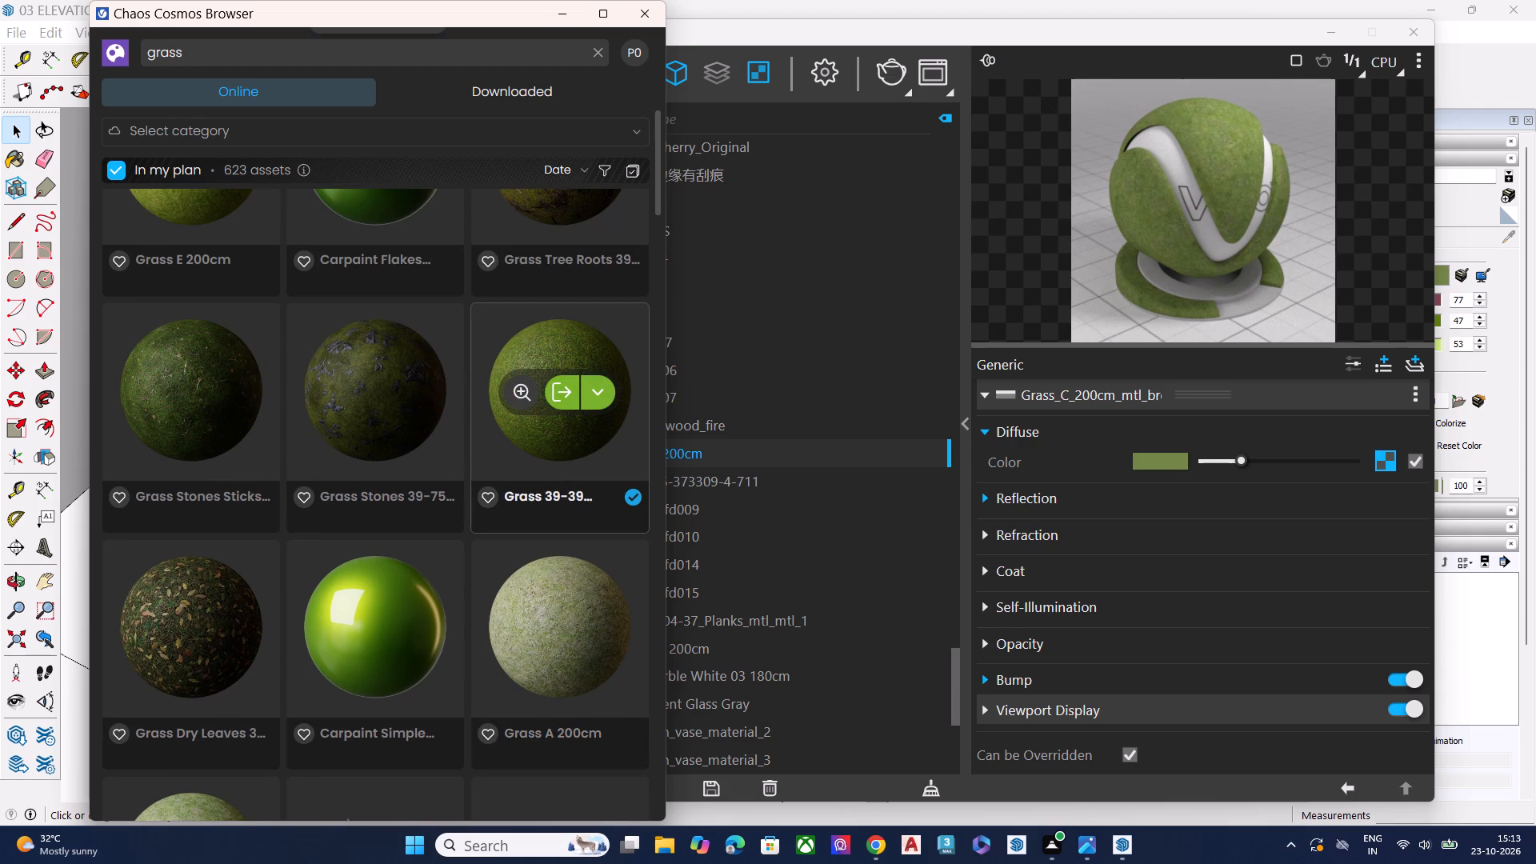
pyautogui.scroll(2, 494, 477)
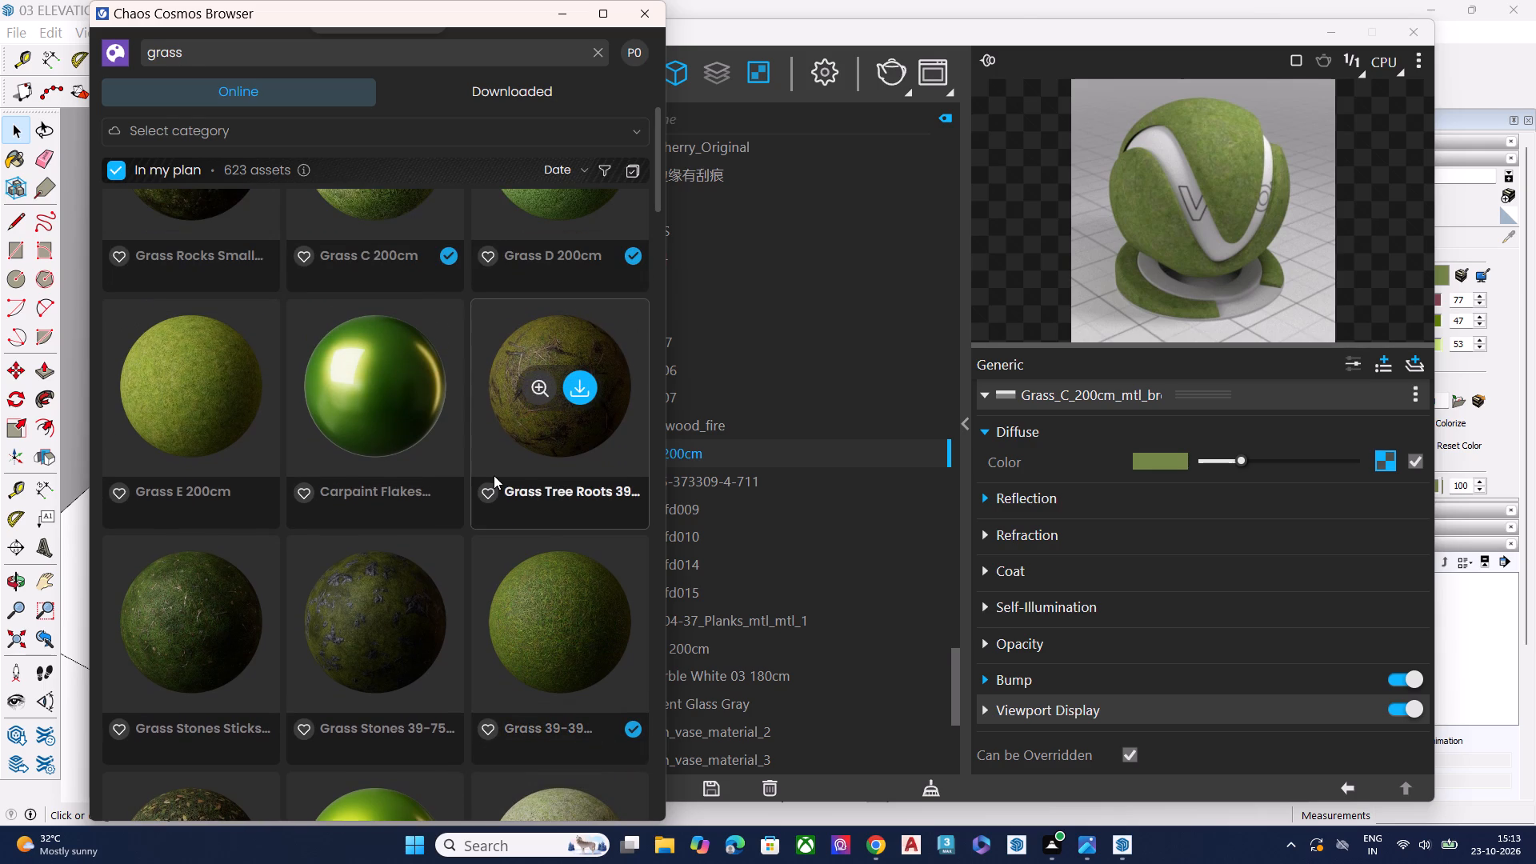
pyautogui.scroll(2, 476, 411)
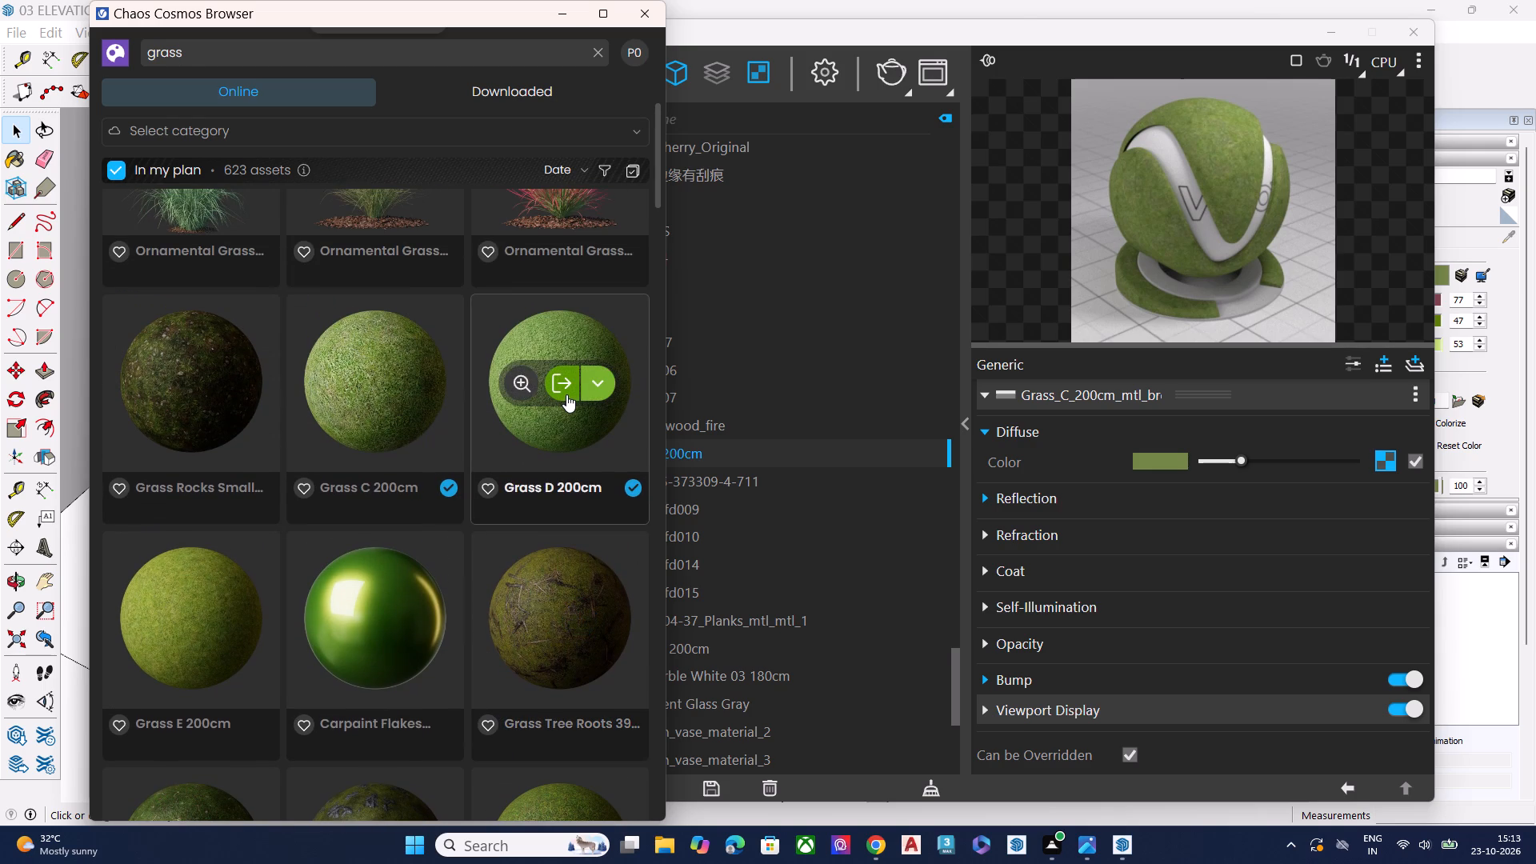
# Import the Grass D 200cm material twice and make its newest copy the active paint material.
pyautogui.click(562, 374)
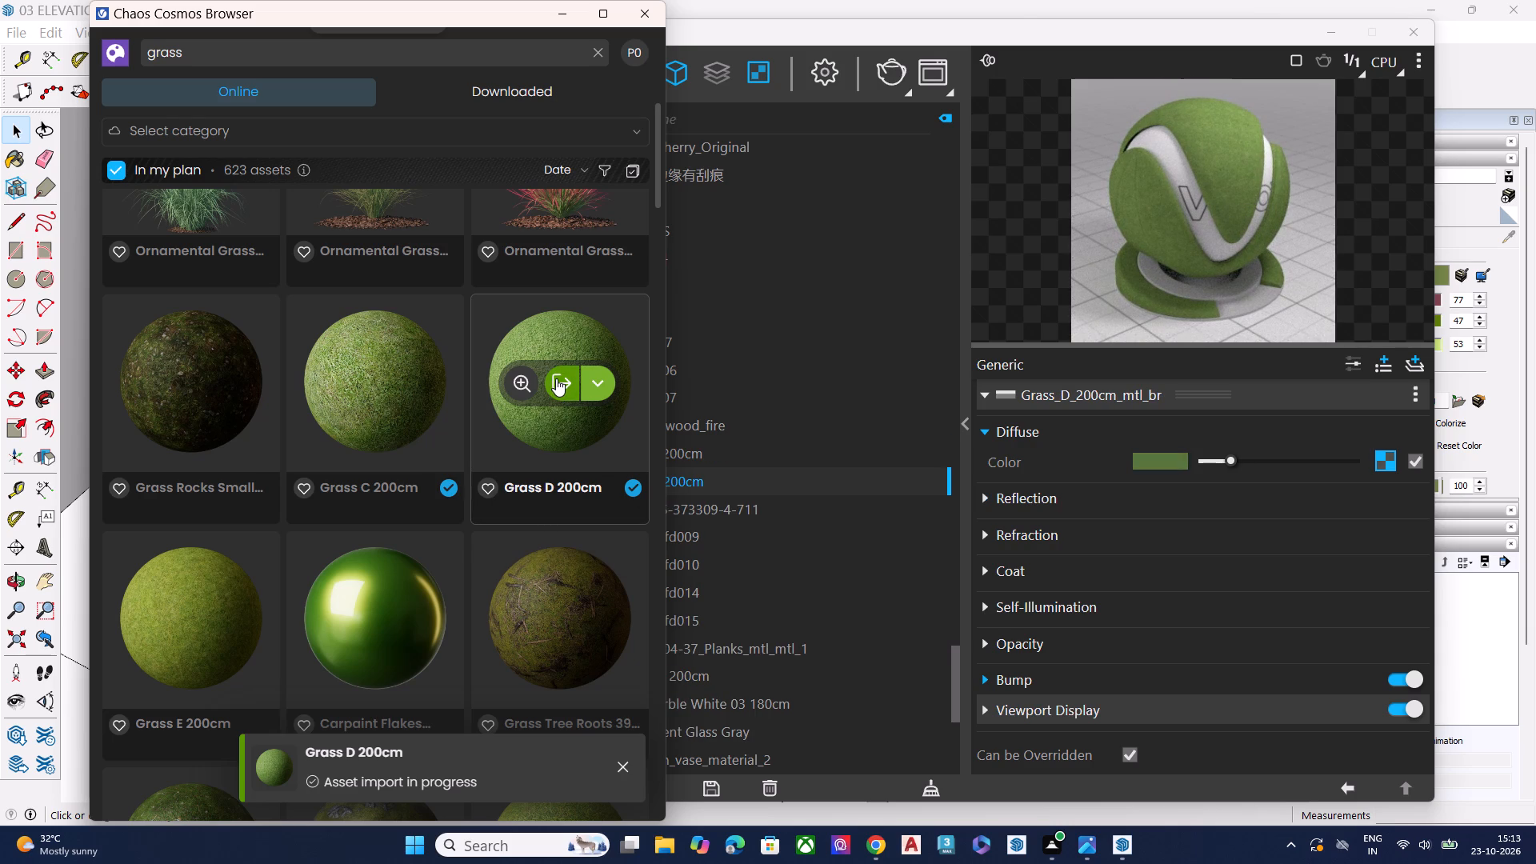
pyautogui.click(557, 376)
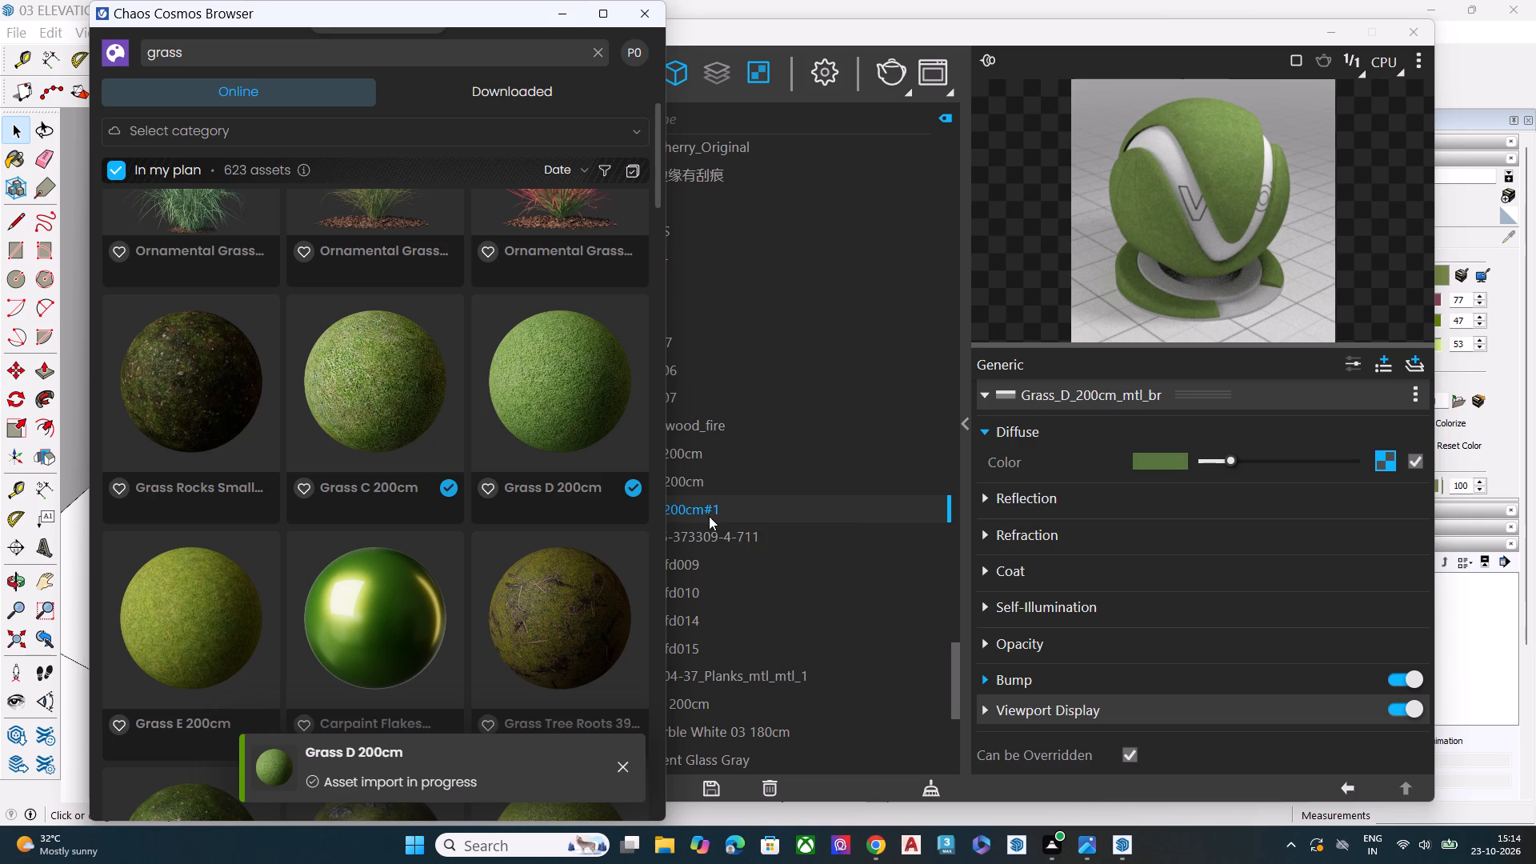
pyautogui.click(702, 514)
pyautogui.click(1325, 22)
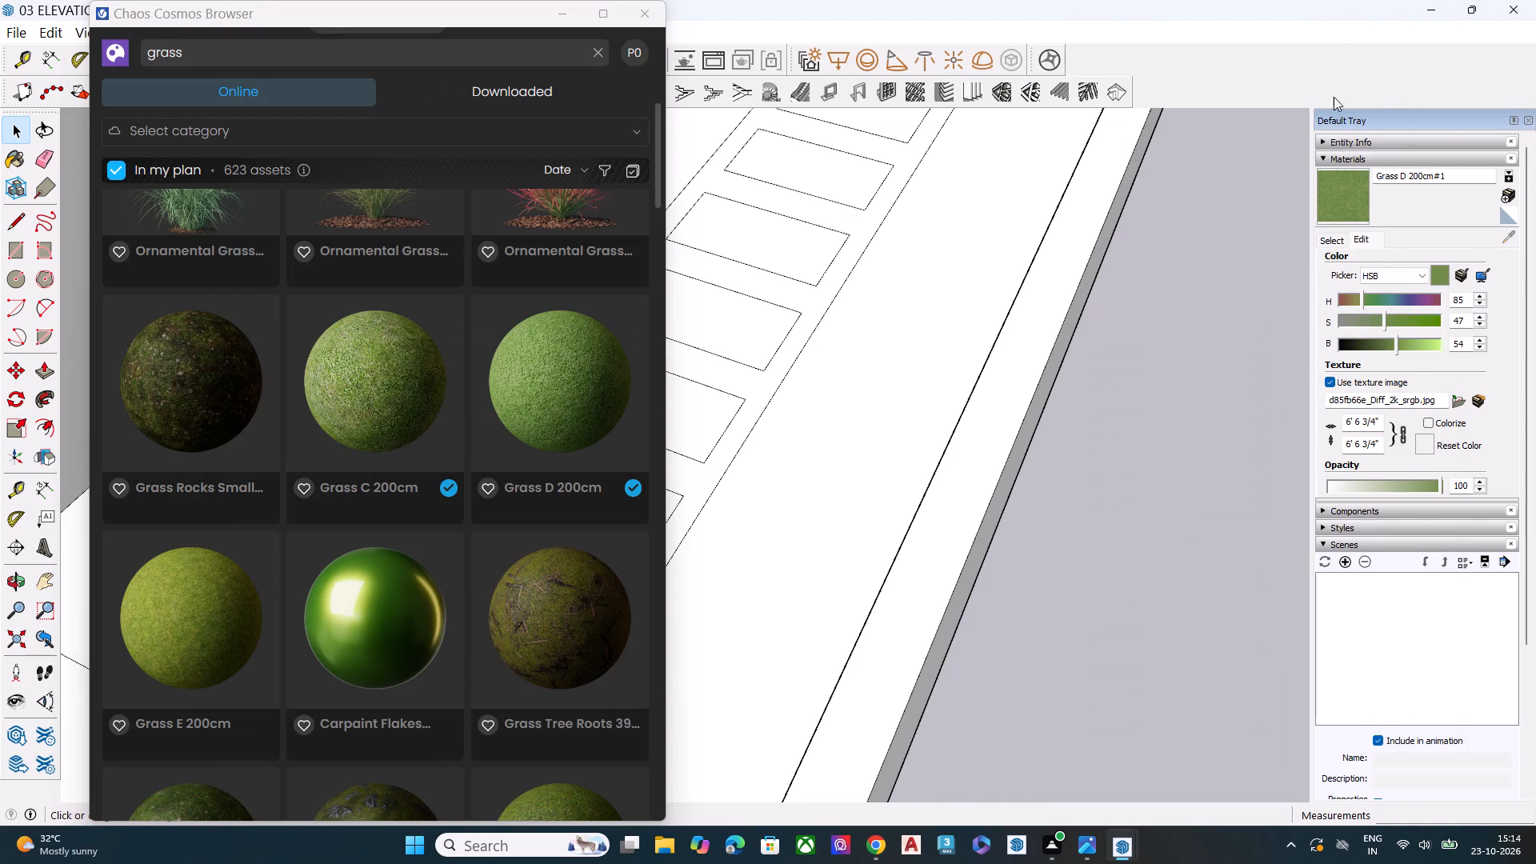
pyautogui.click(1334, 209)
pyautogui.click(560, 13)
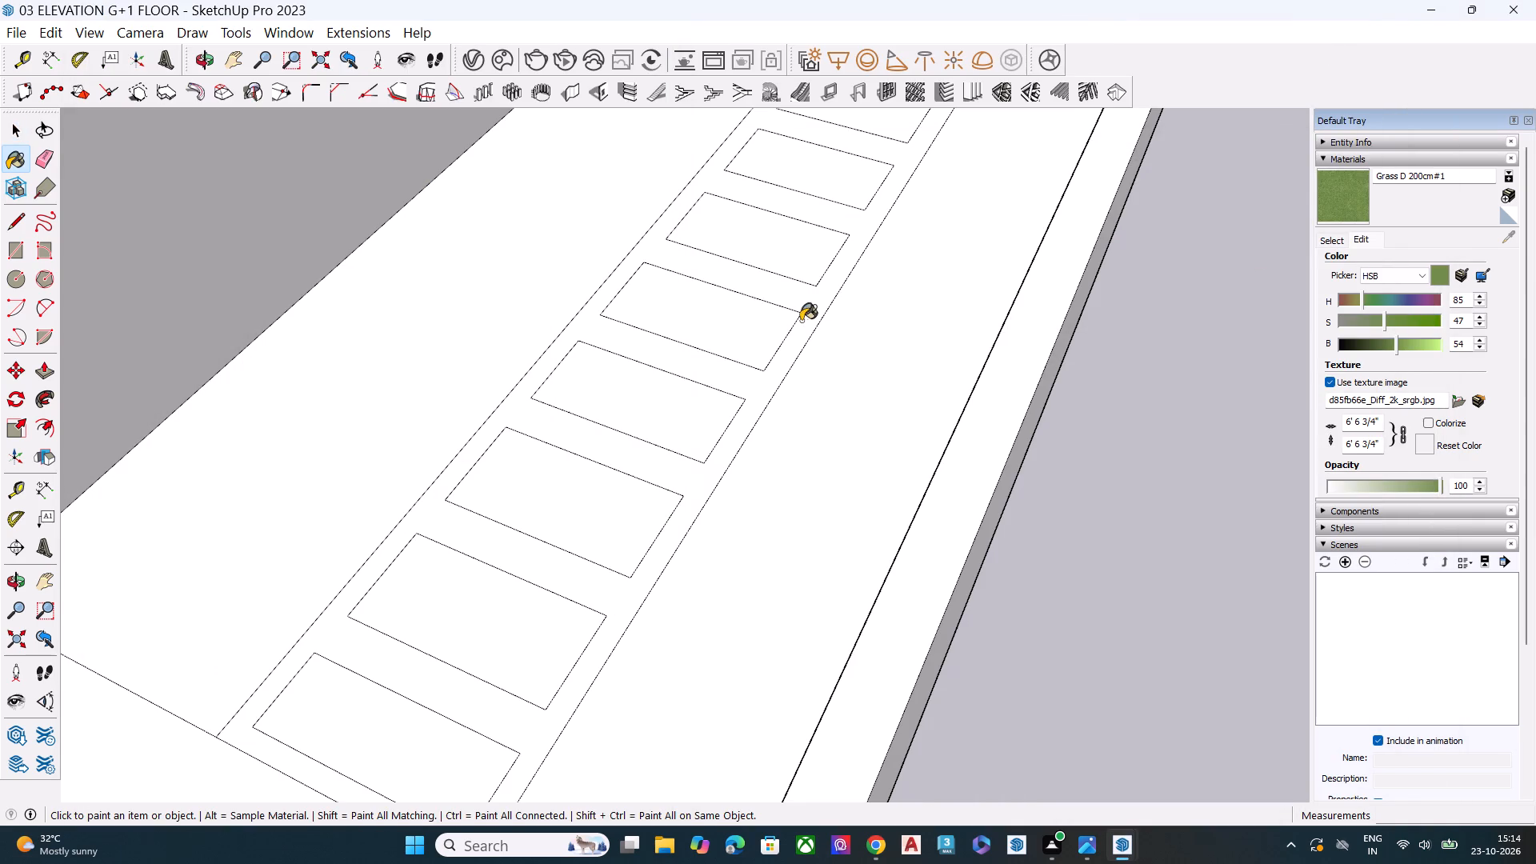
# Paint the paving strip's surface around the panels and the slab areas beside it with Grass D 200cm#1.
pyautogui.click(813, 305)
pyautogui.scroll(-5, 789, 444)
pyautogui.moveTo(770, 476); pyautogui.dragTo(931, 357, button='middle')
pyautogui.scroll(1, 830, 431)
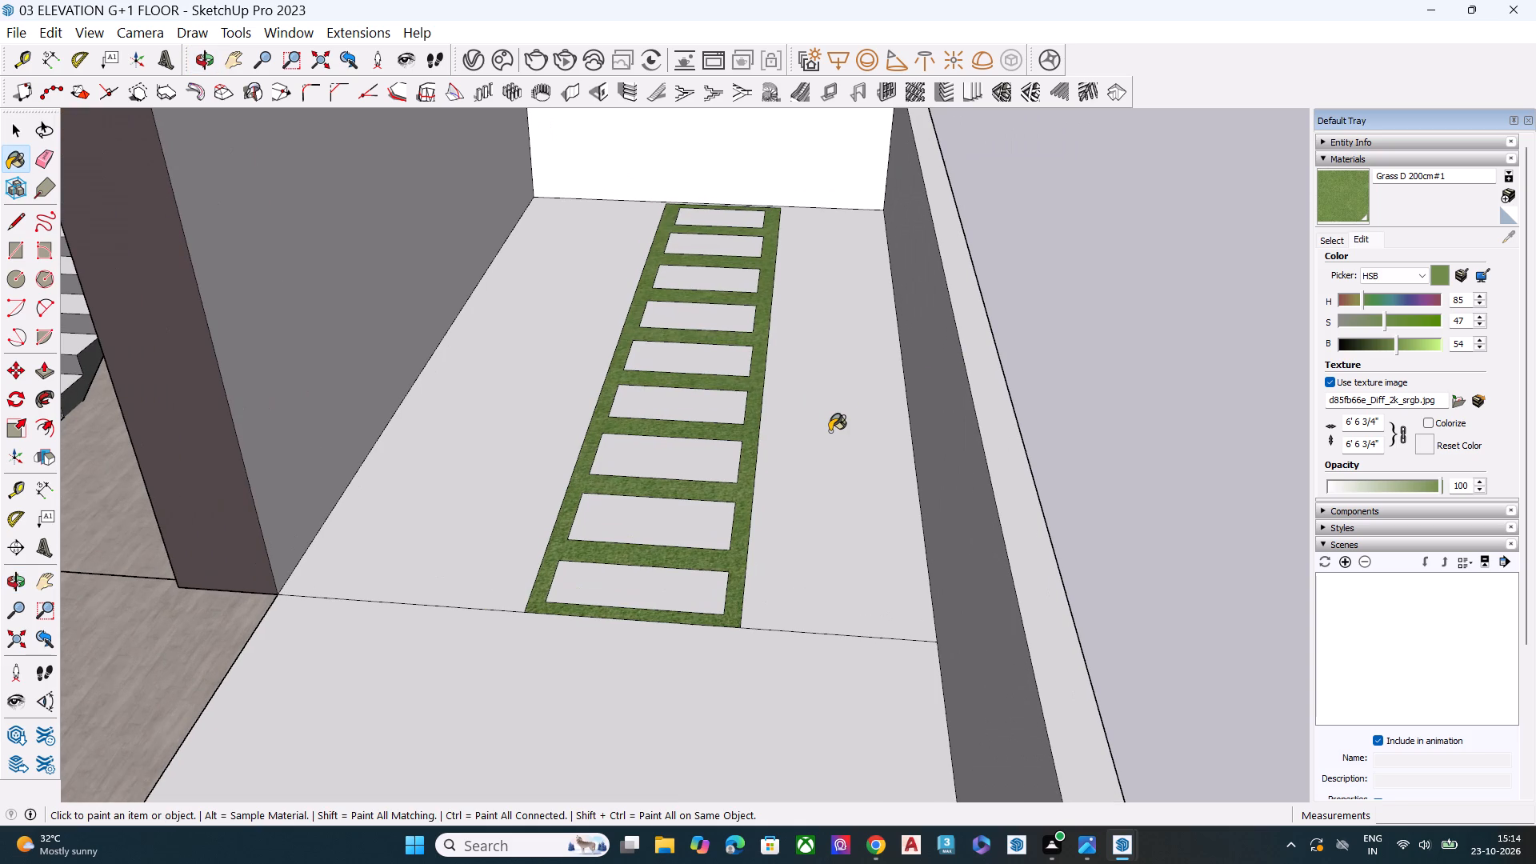
pyautogui.click(826, 440)
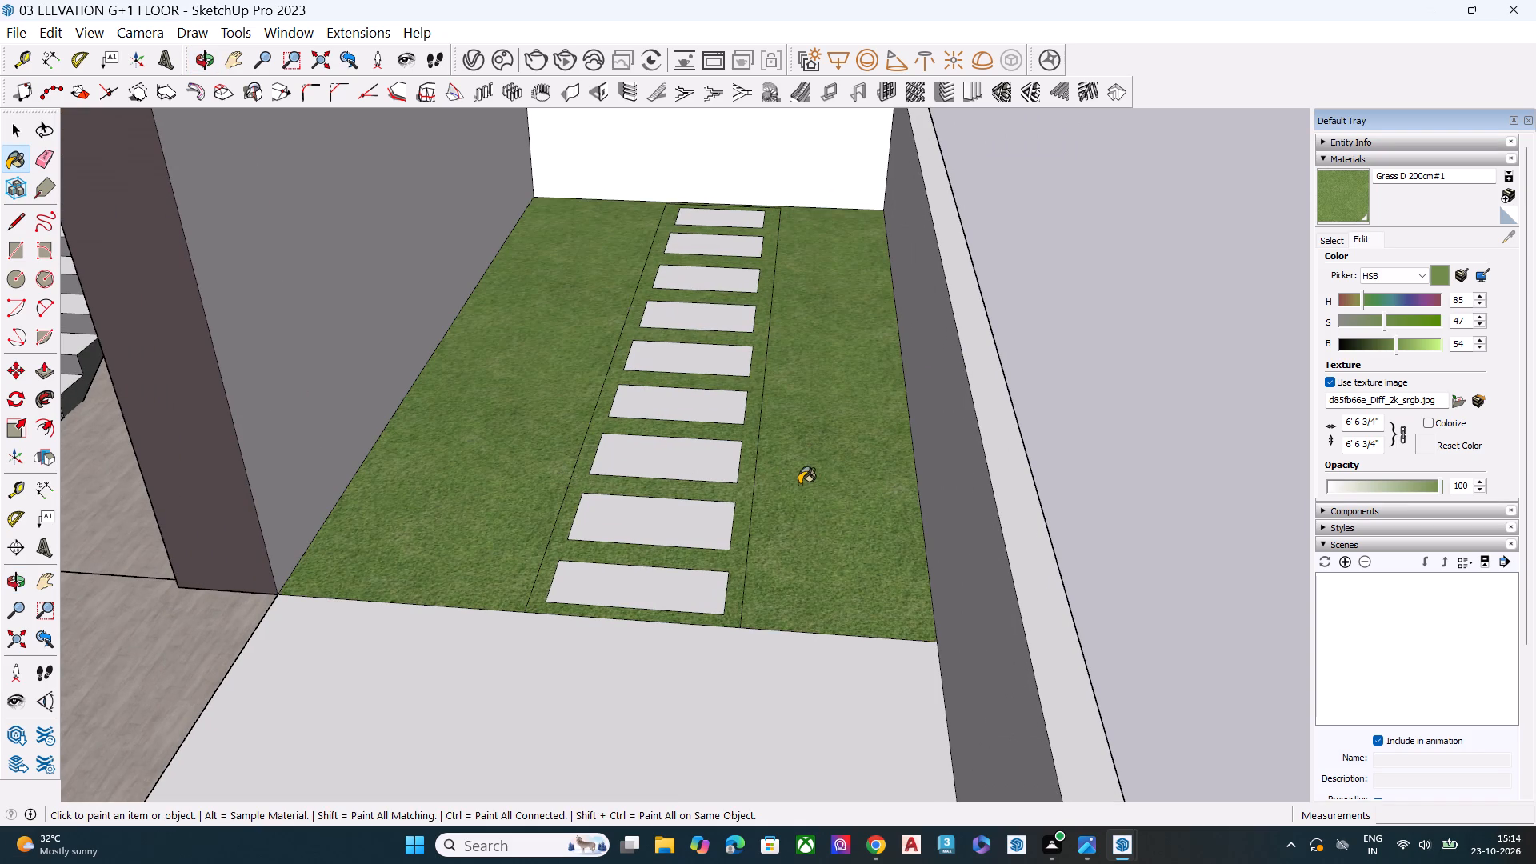
pyautogui.press('space')
pyautogui.press('space')
pyautogui.click(1106, 422)
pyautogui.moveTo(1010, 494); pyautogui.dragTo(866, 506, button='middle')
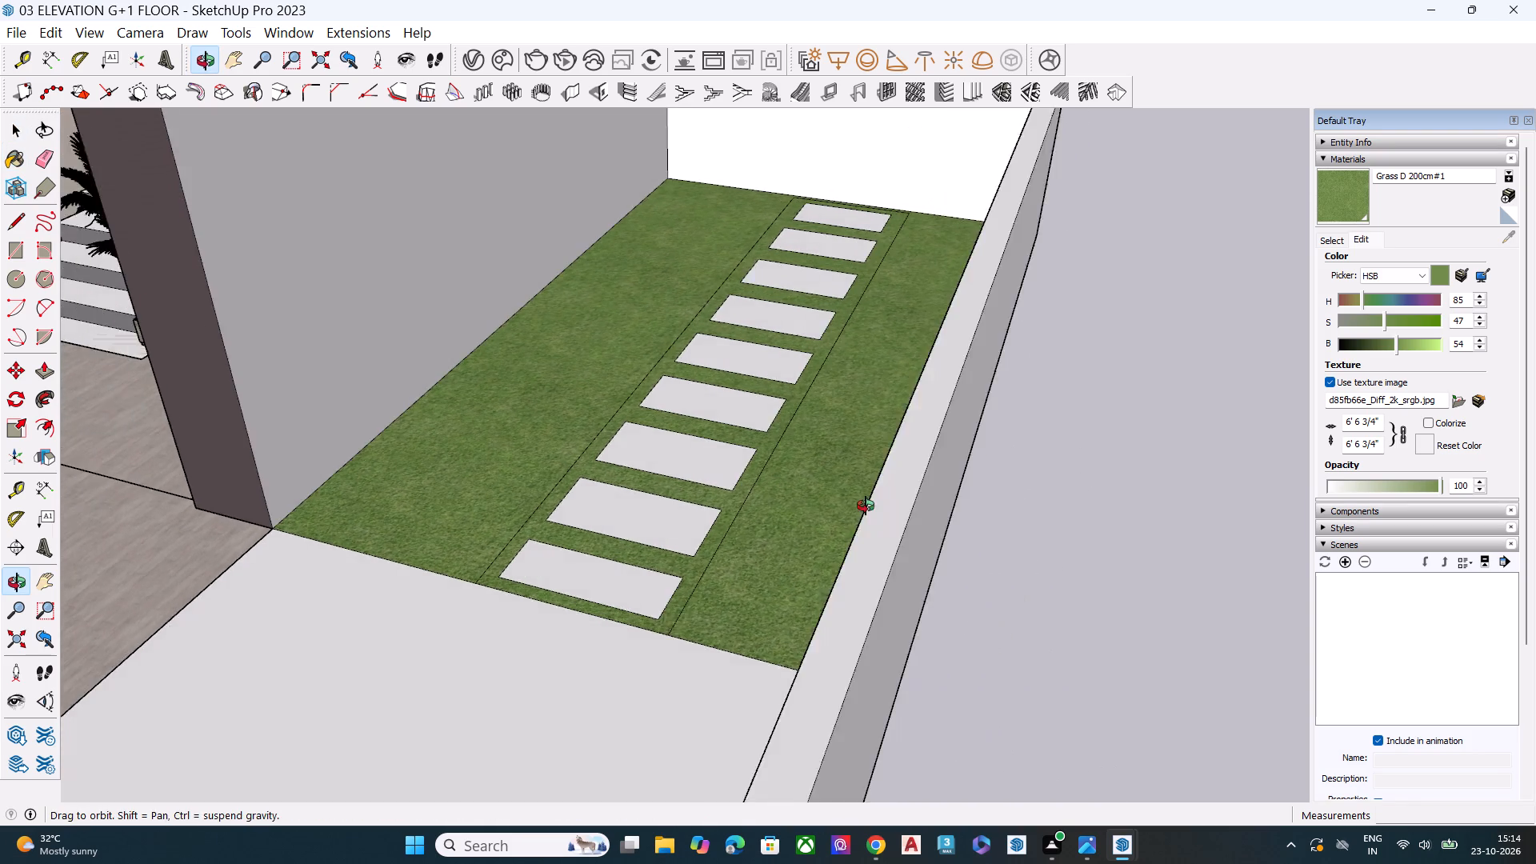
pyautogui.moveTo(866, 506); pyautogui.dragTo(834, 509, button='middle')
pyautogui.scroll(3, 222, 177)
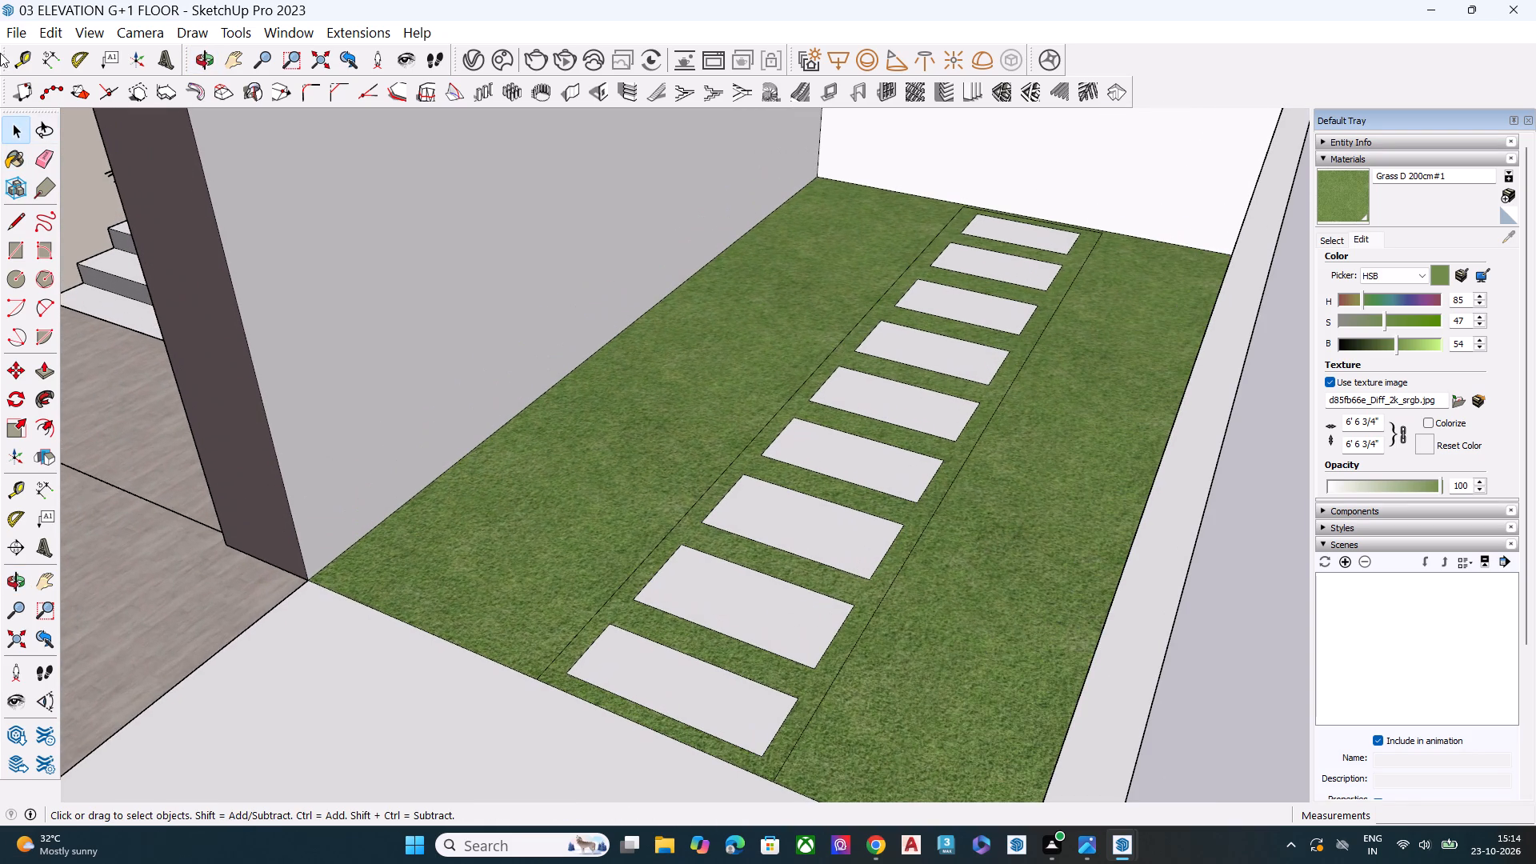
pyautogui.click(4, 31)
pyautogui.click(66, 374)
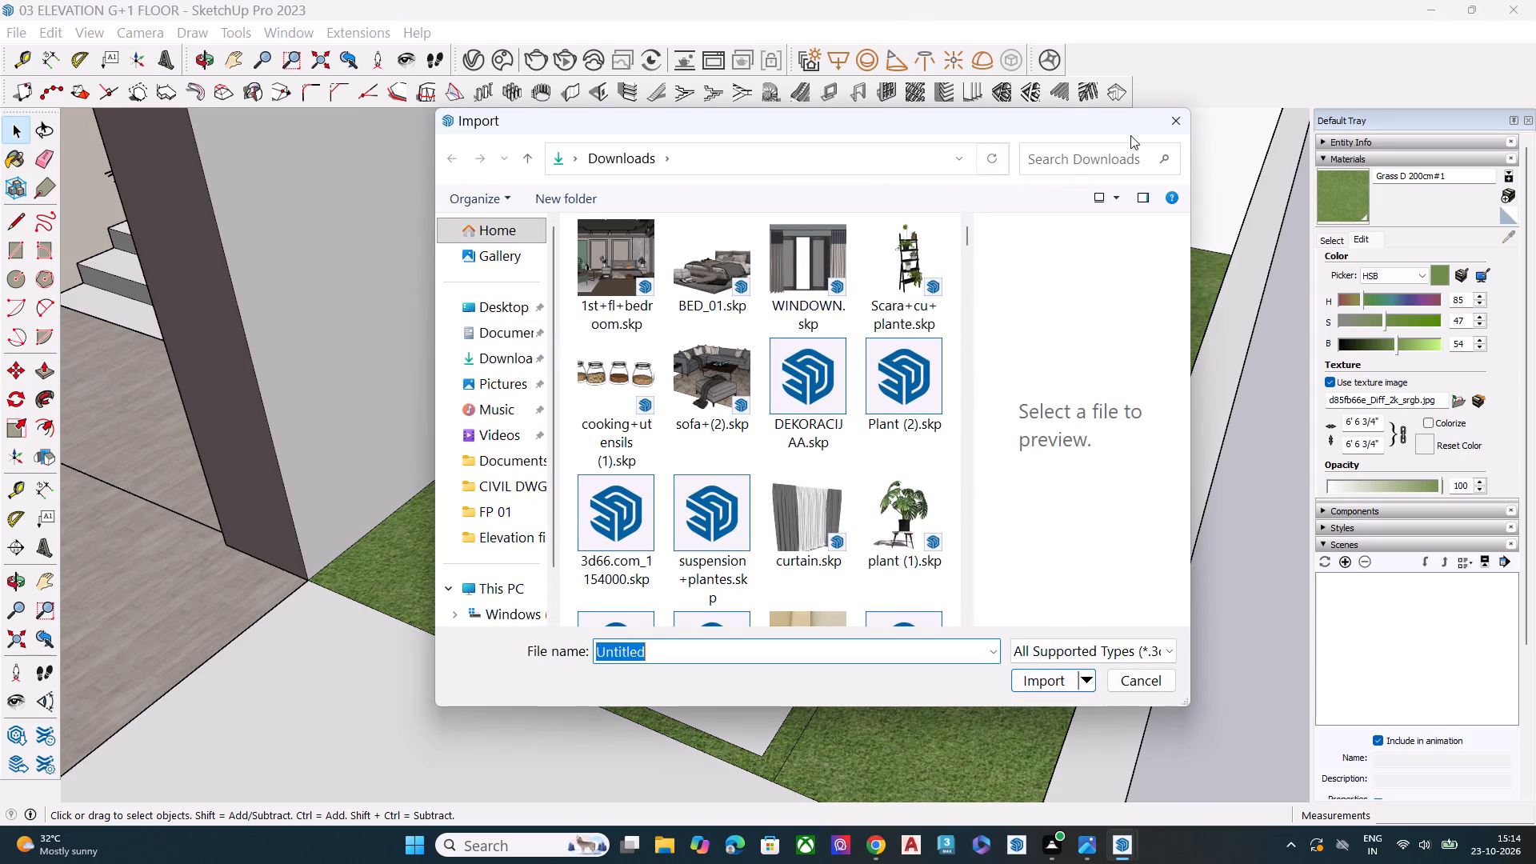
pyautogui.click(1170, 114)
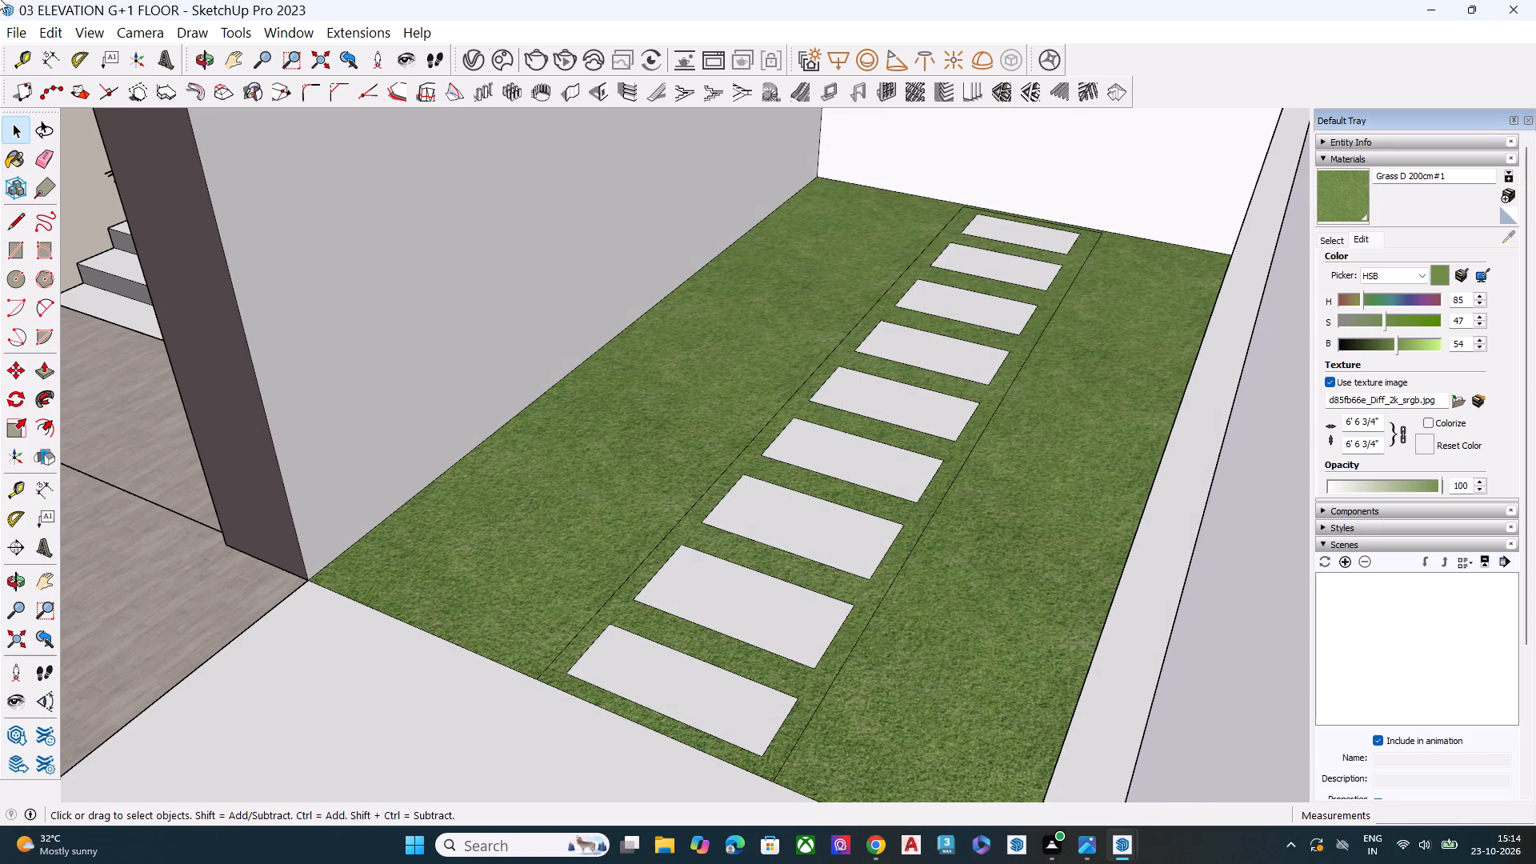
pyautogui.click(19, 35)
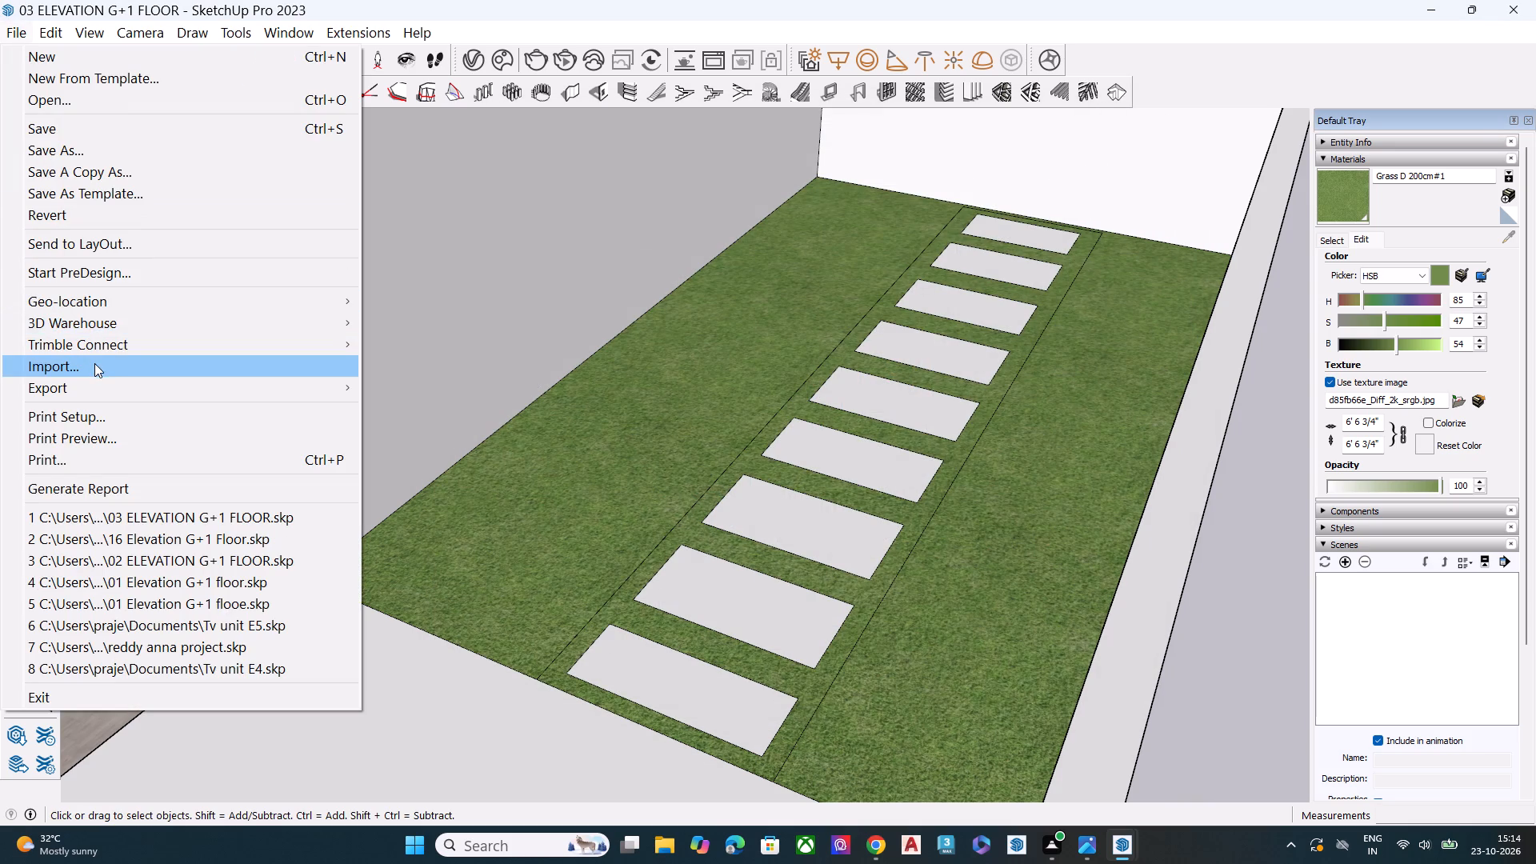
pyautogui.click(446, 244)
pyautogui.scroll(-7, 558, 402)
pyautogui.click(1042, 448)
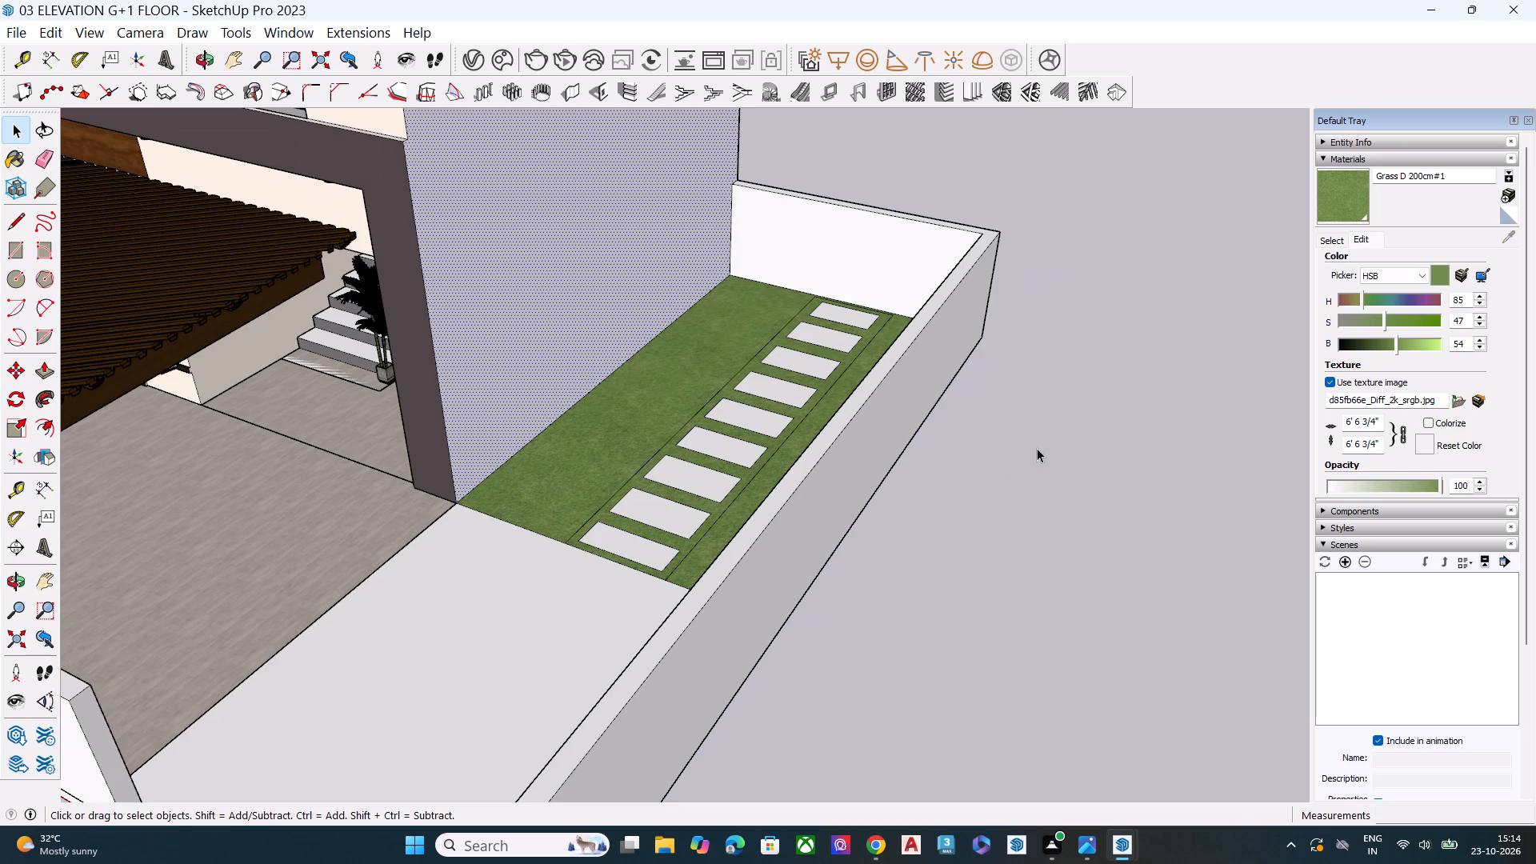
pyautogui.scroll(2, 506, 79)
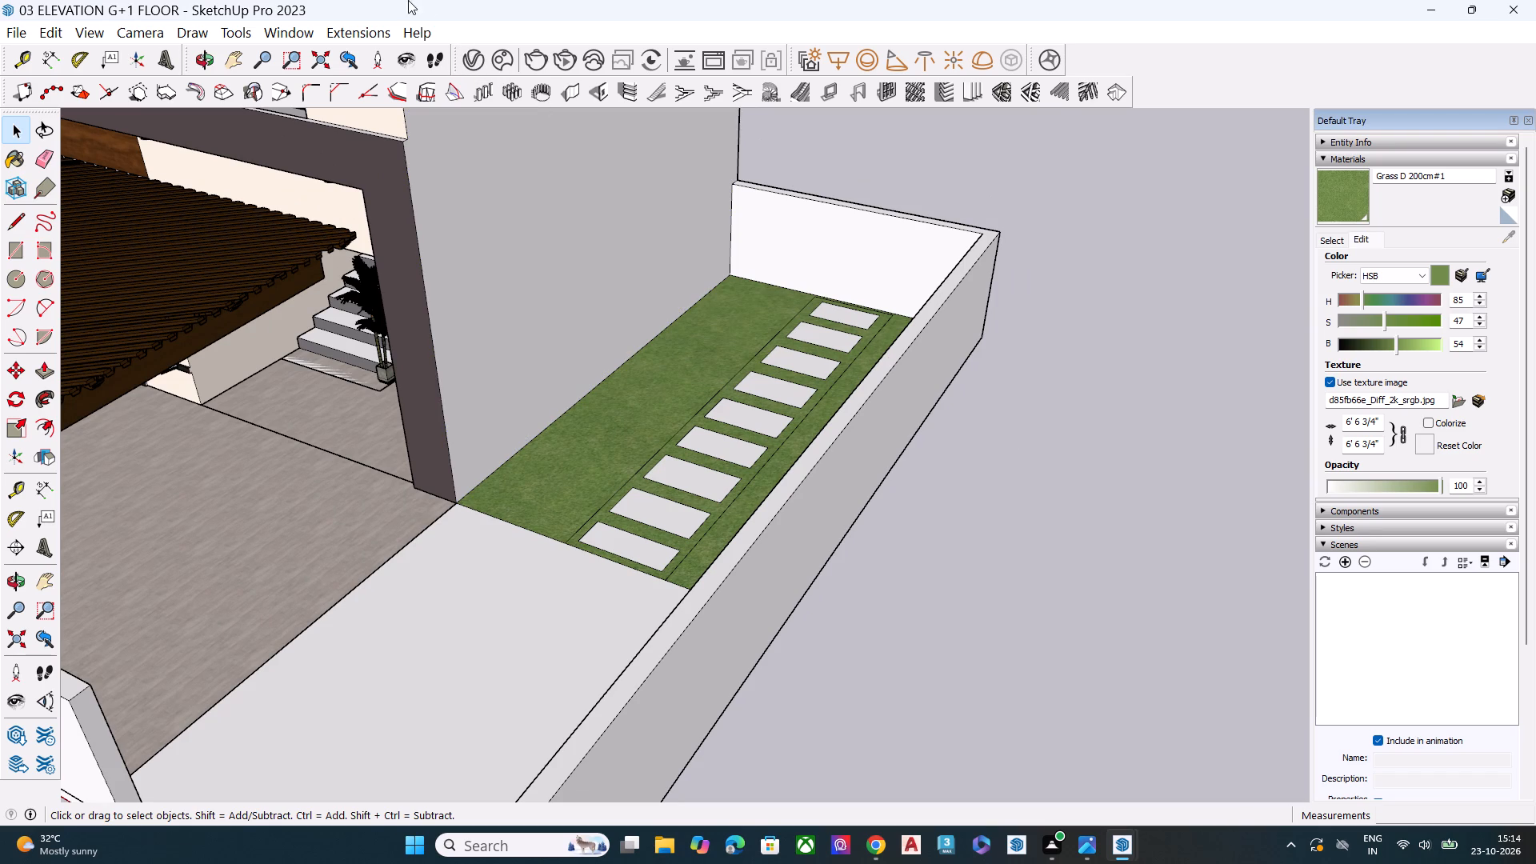
# Open the Chaos Cosmos library from the V-Ray Asset Editor and show its online Stone materials.
pyautogui.click(468, 58)
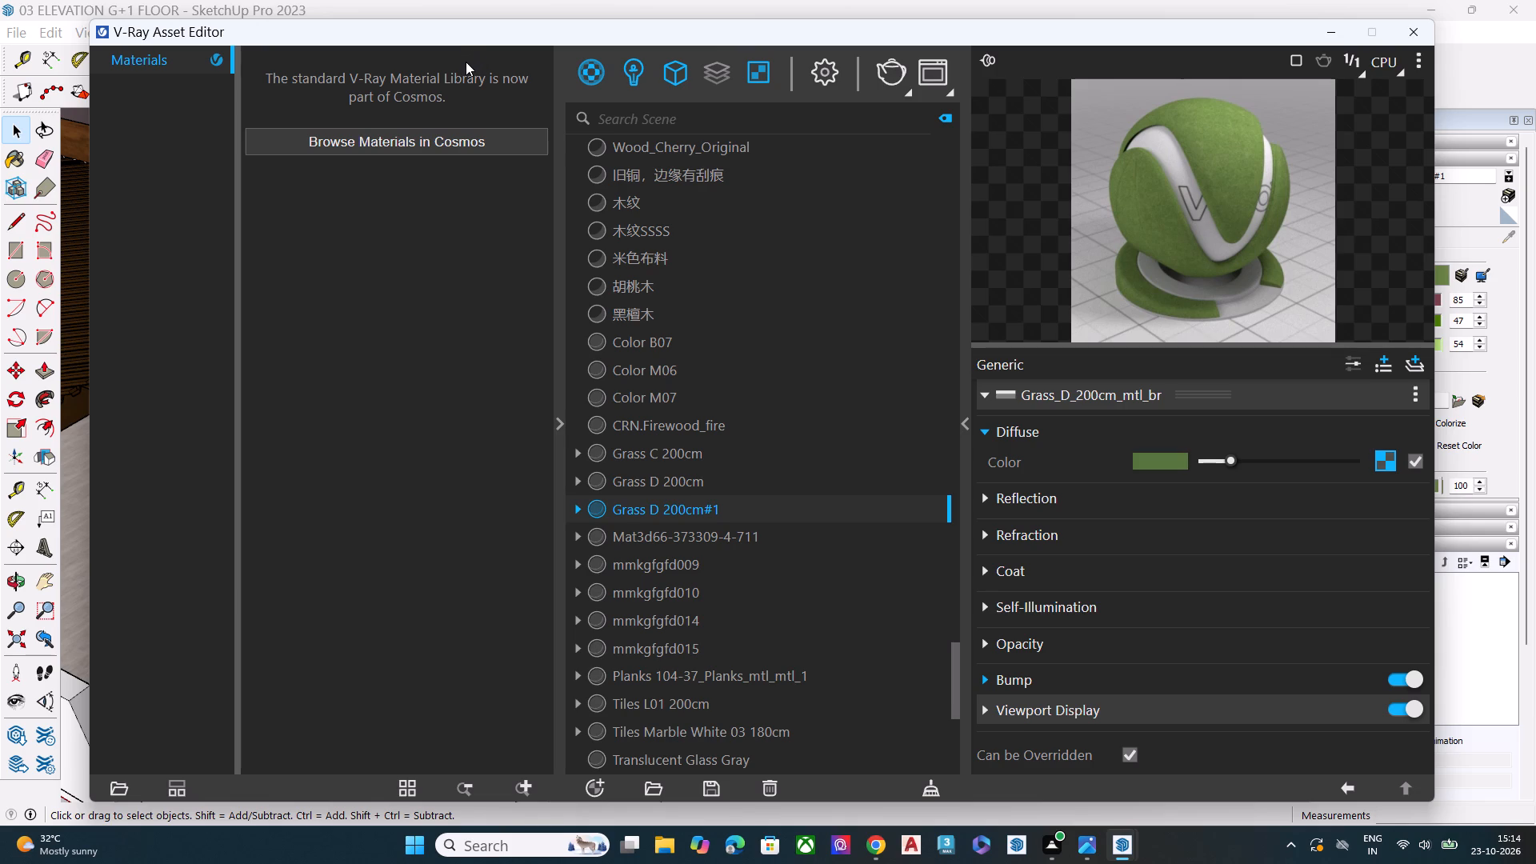
pyautogui.click(392, 142)
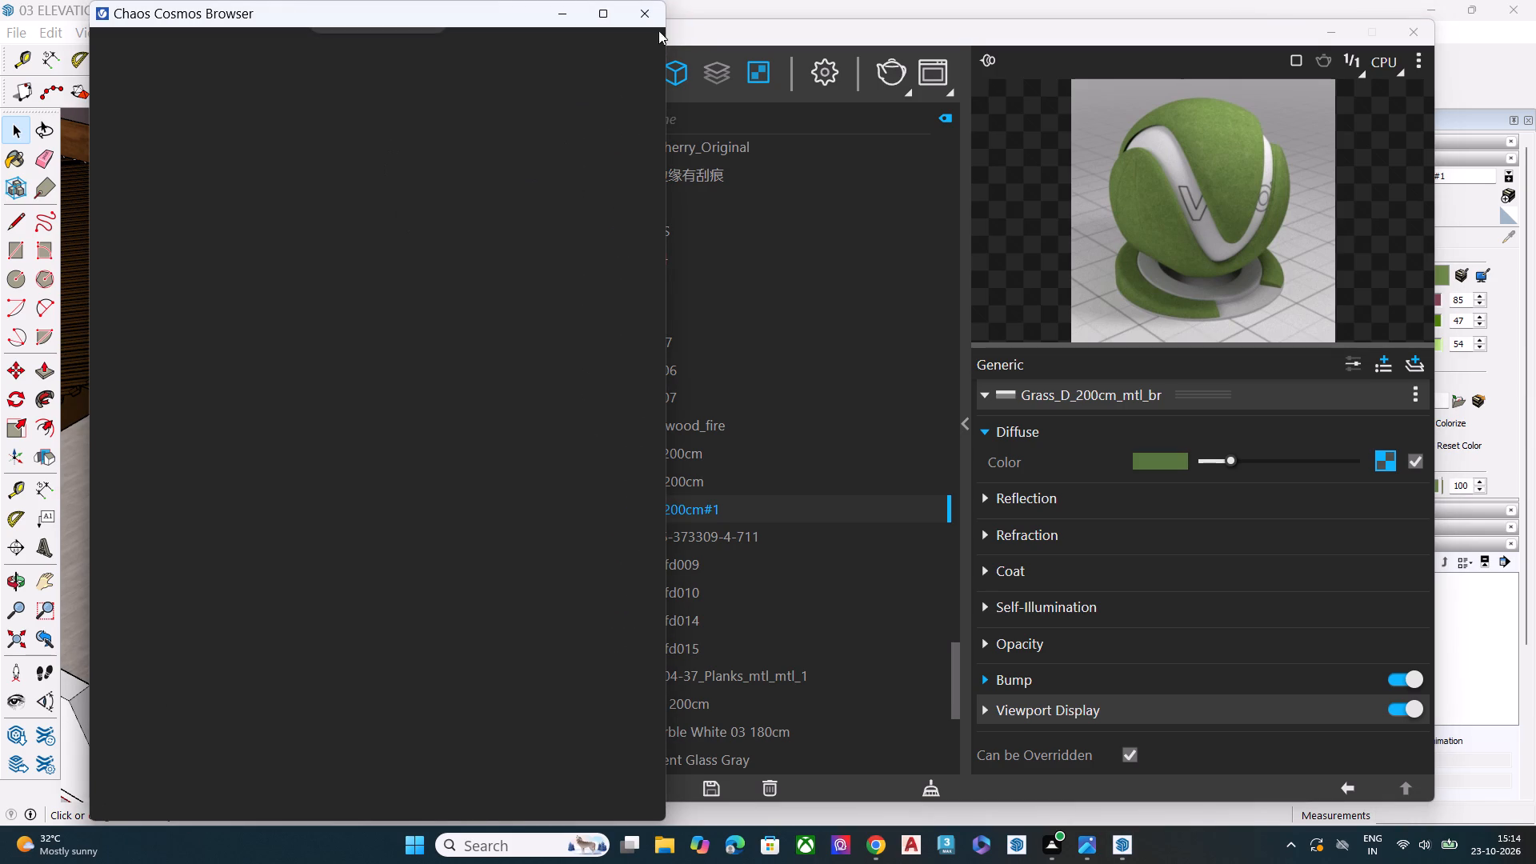
pyautogui.click(644, 22)
pyautogui.click(408, 138)
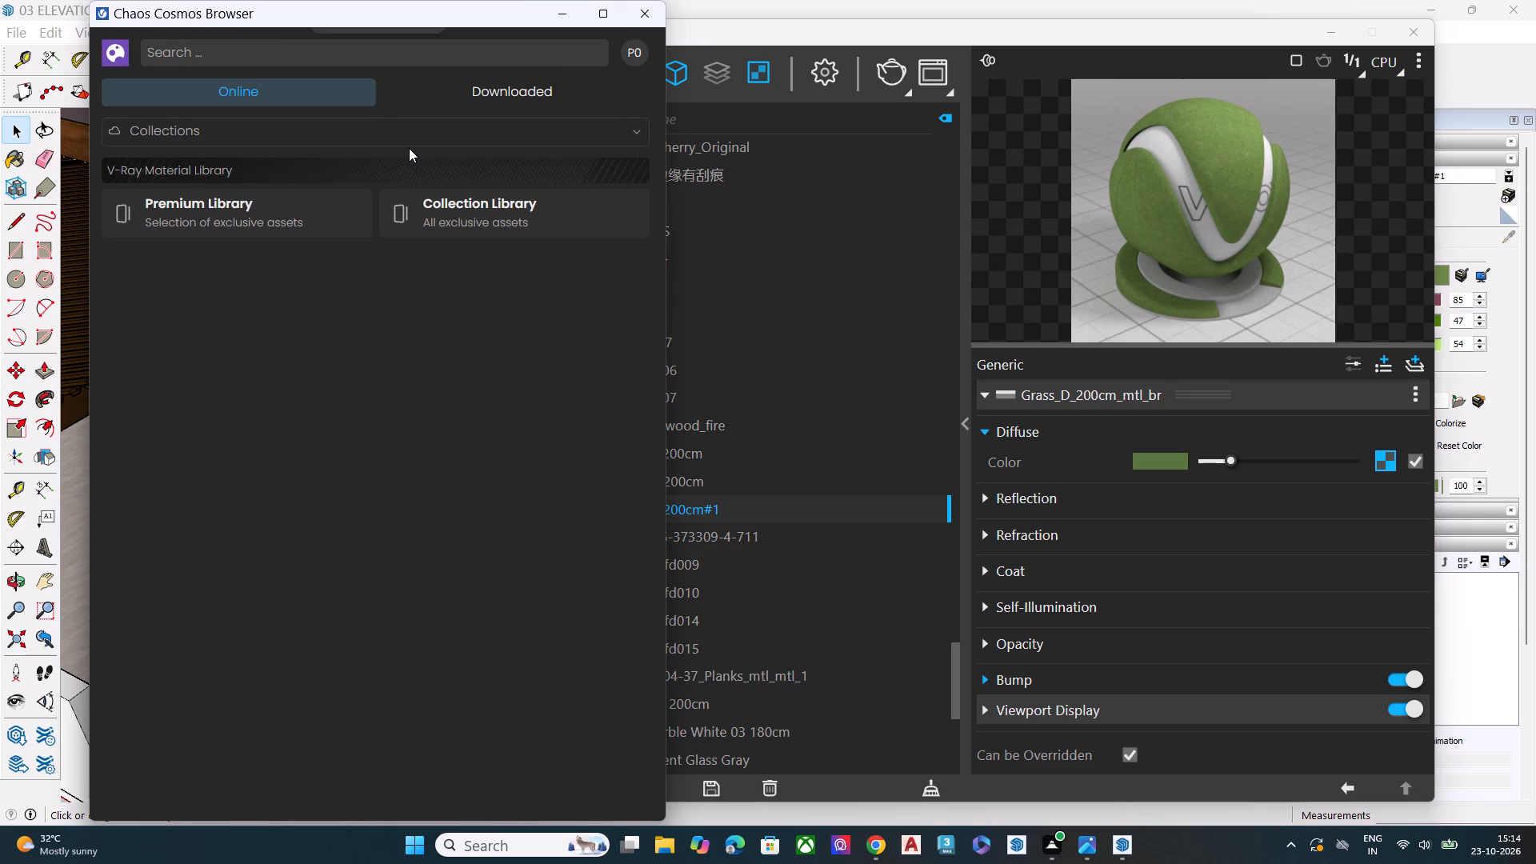
pyautogui.click(226, 57)
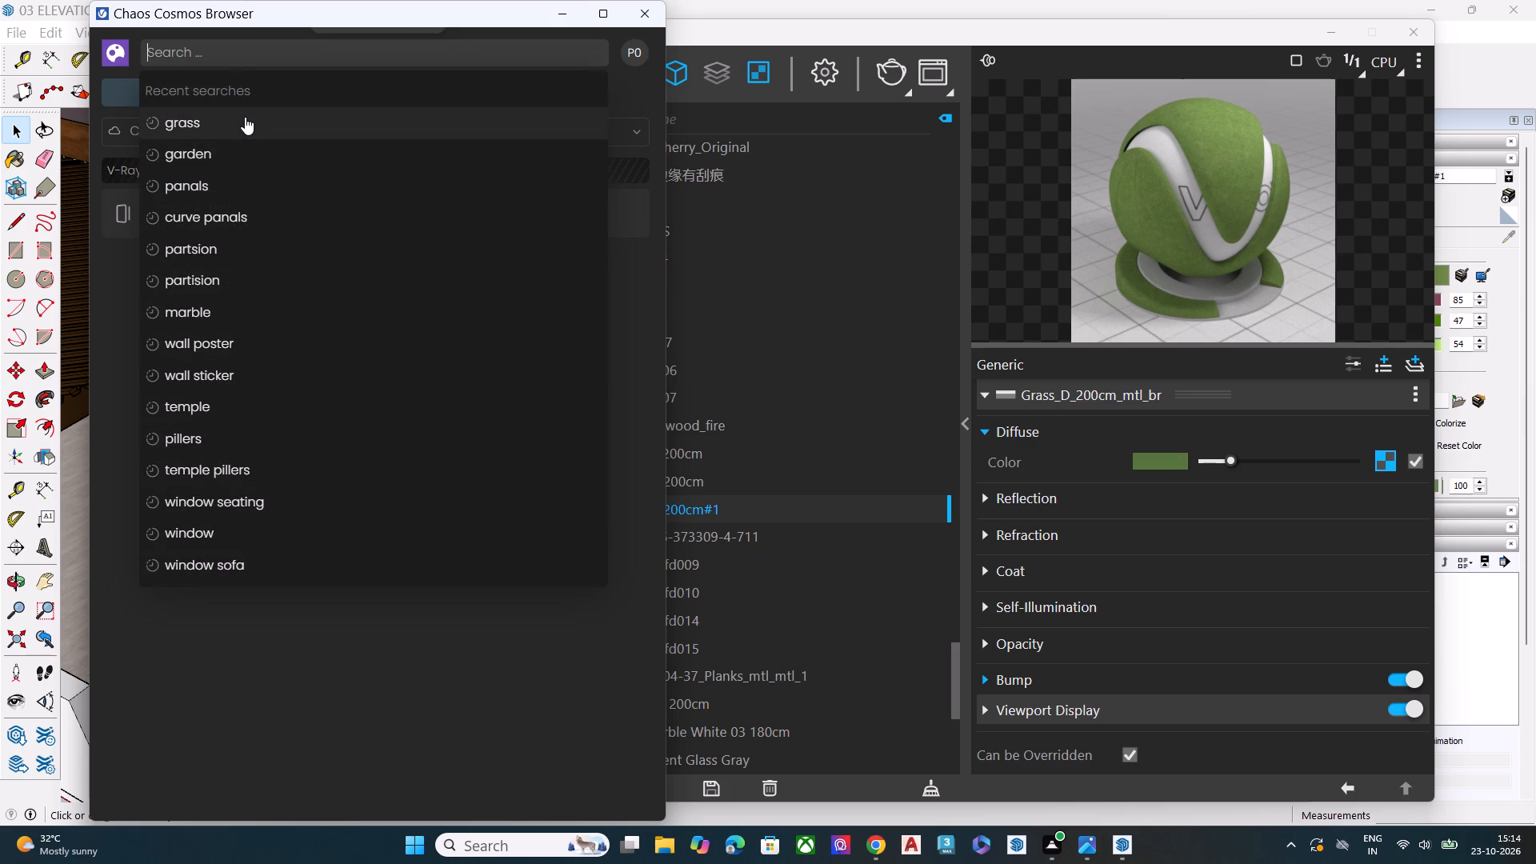
pyautogui.click(209, 69)
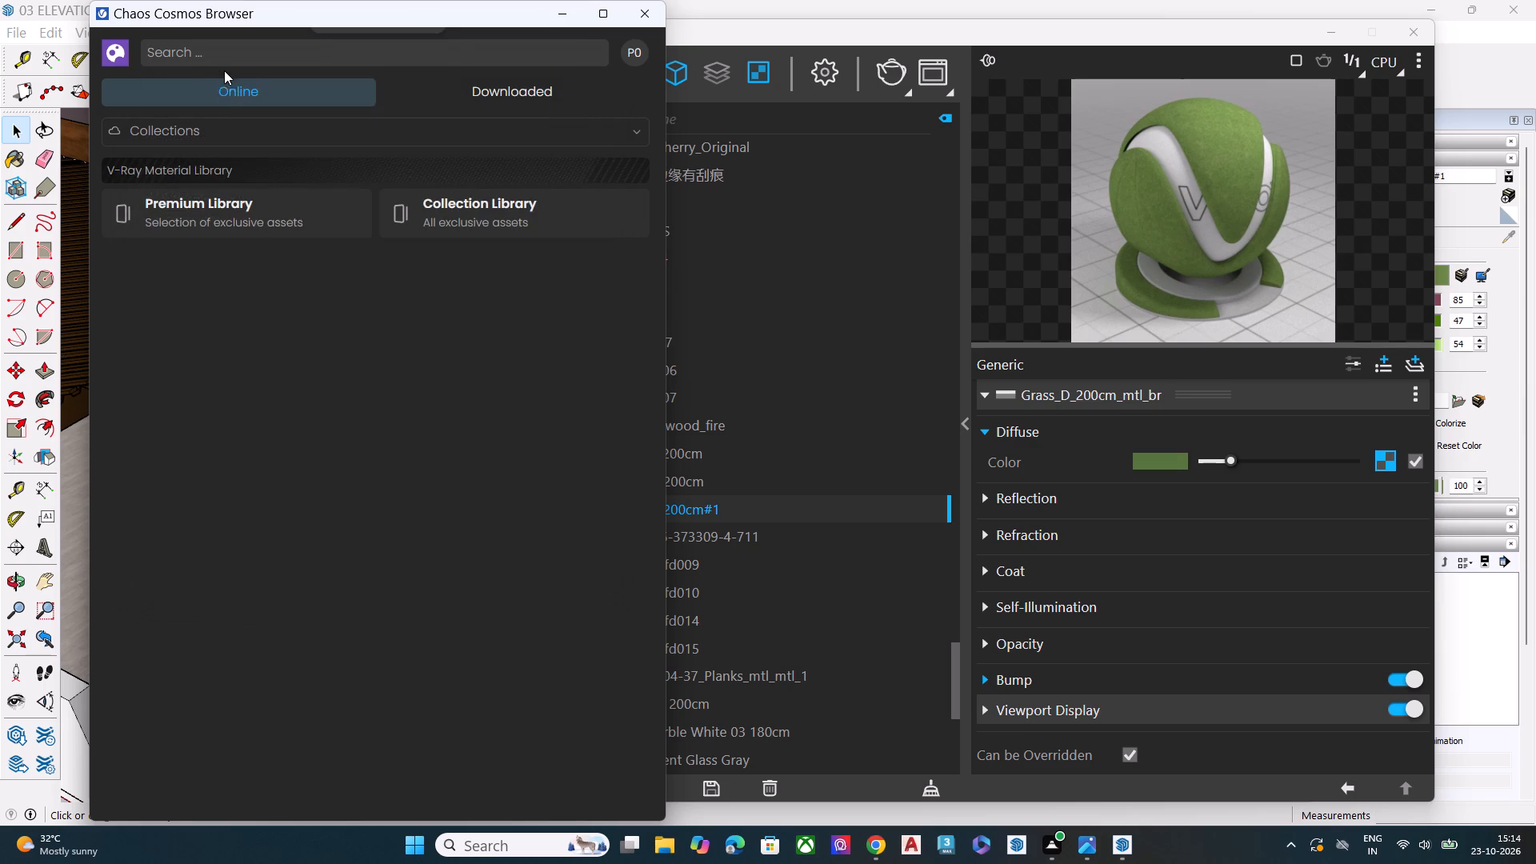
pyautogui.click(222, 126)
pyautogui.click(218, 178)
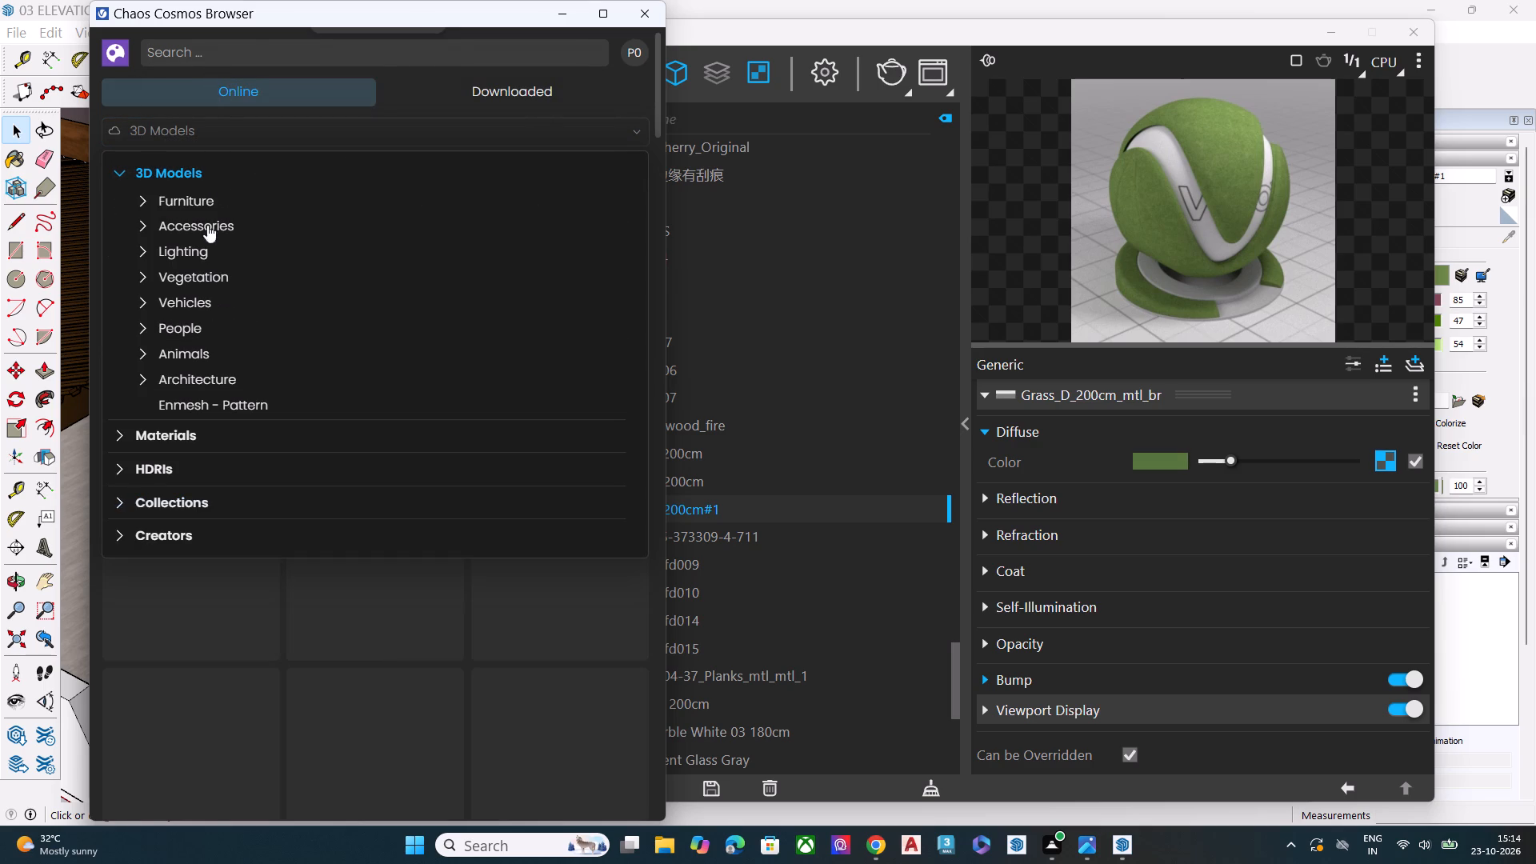
pyautogui.click(210, 174)
pyautogui.click(405, 139)
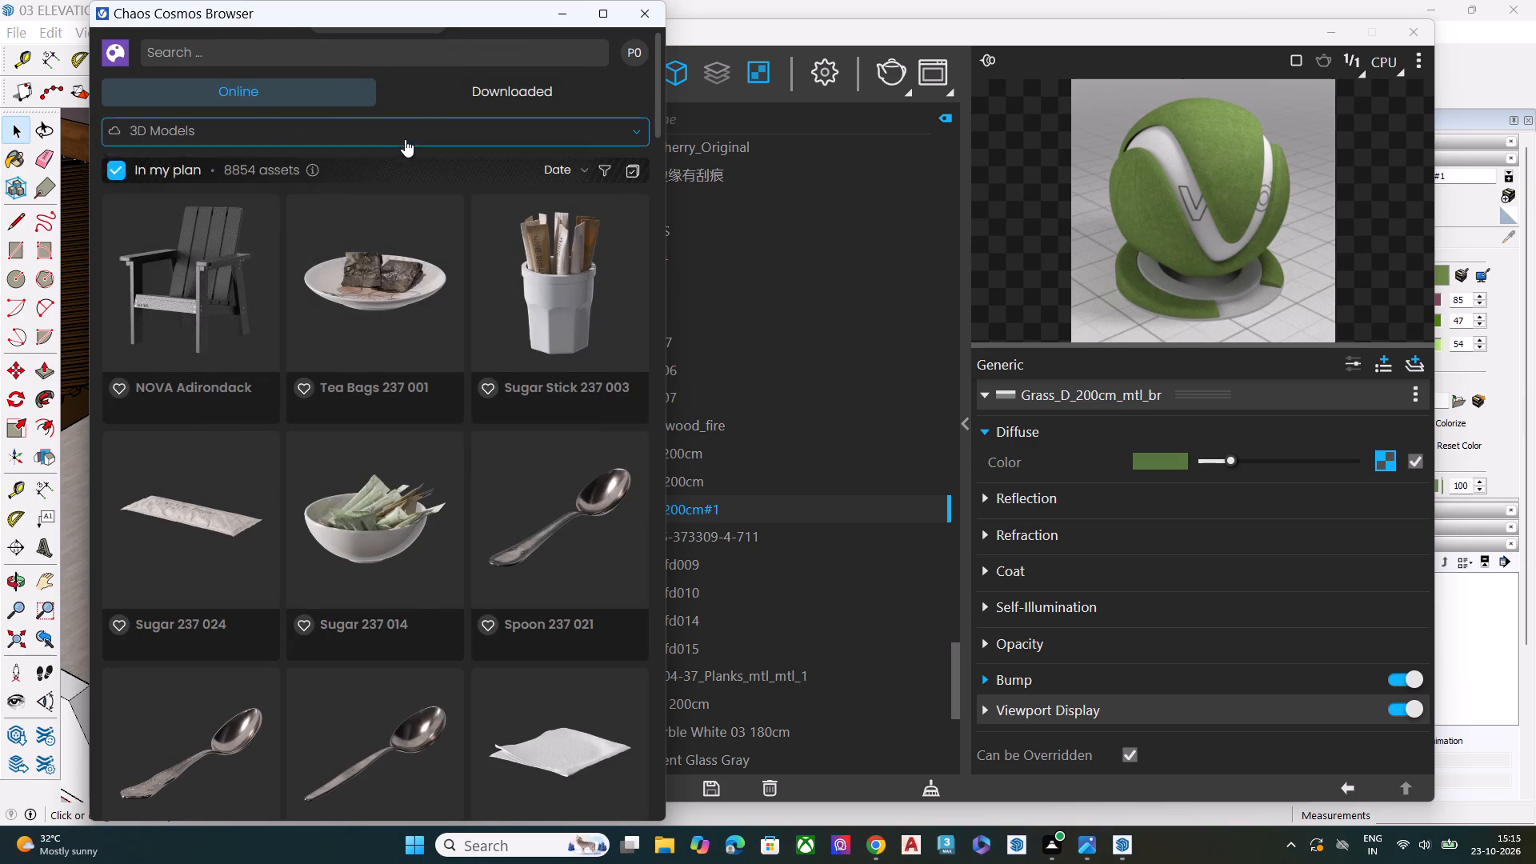
pyautogui.click(114, 170)
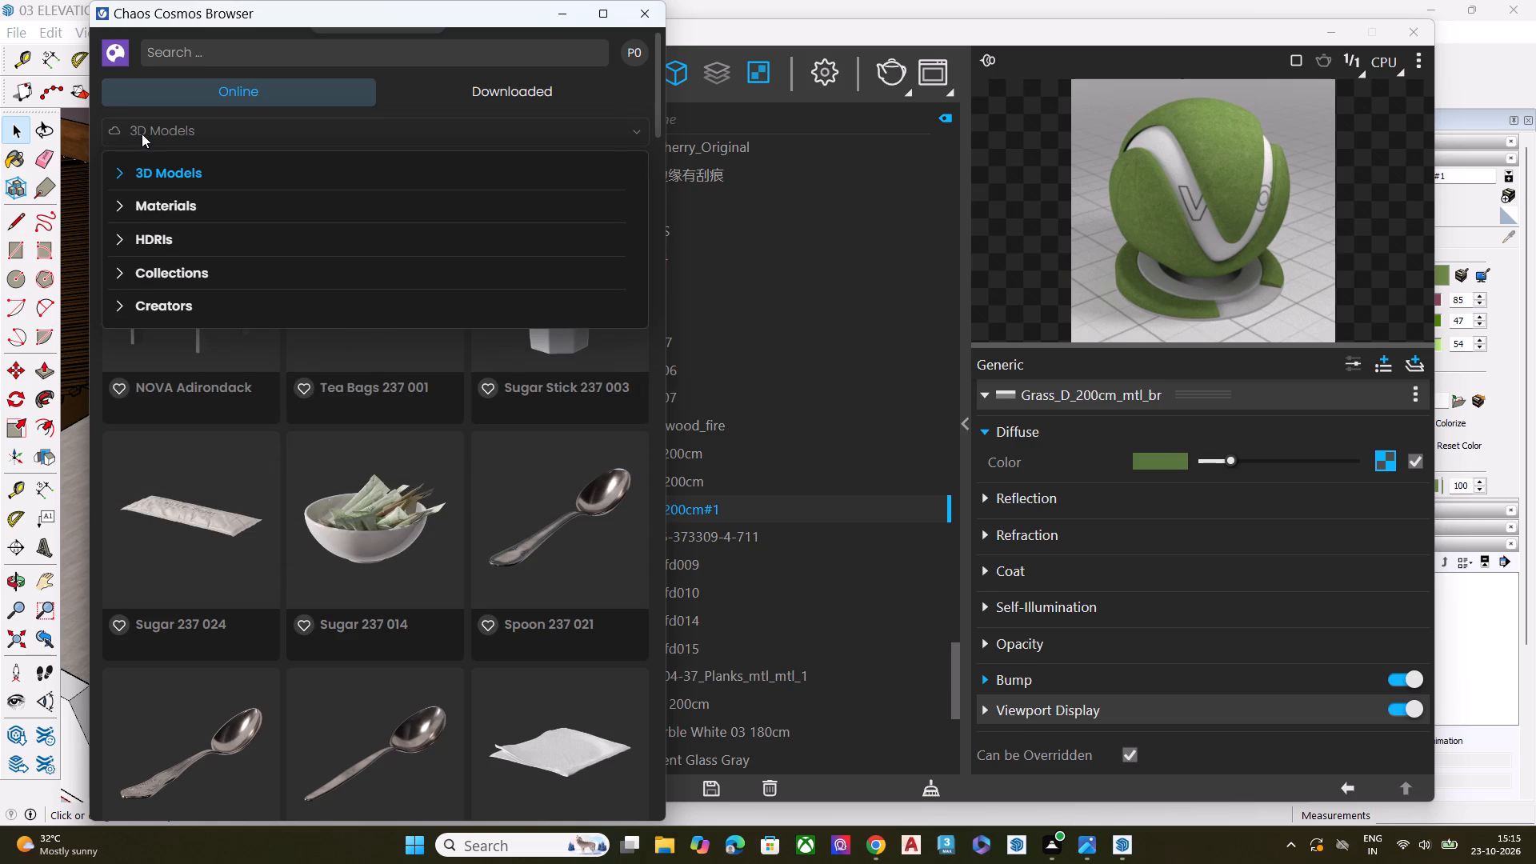
pyautogui.click(142, 200)
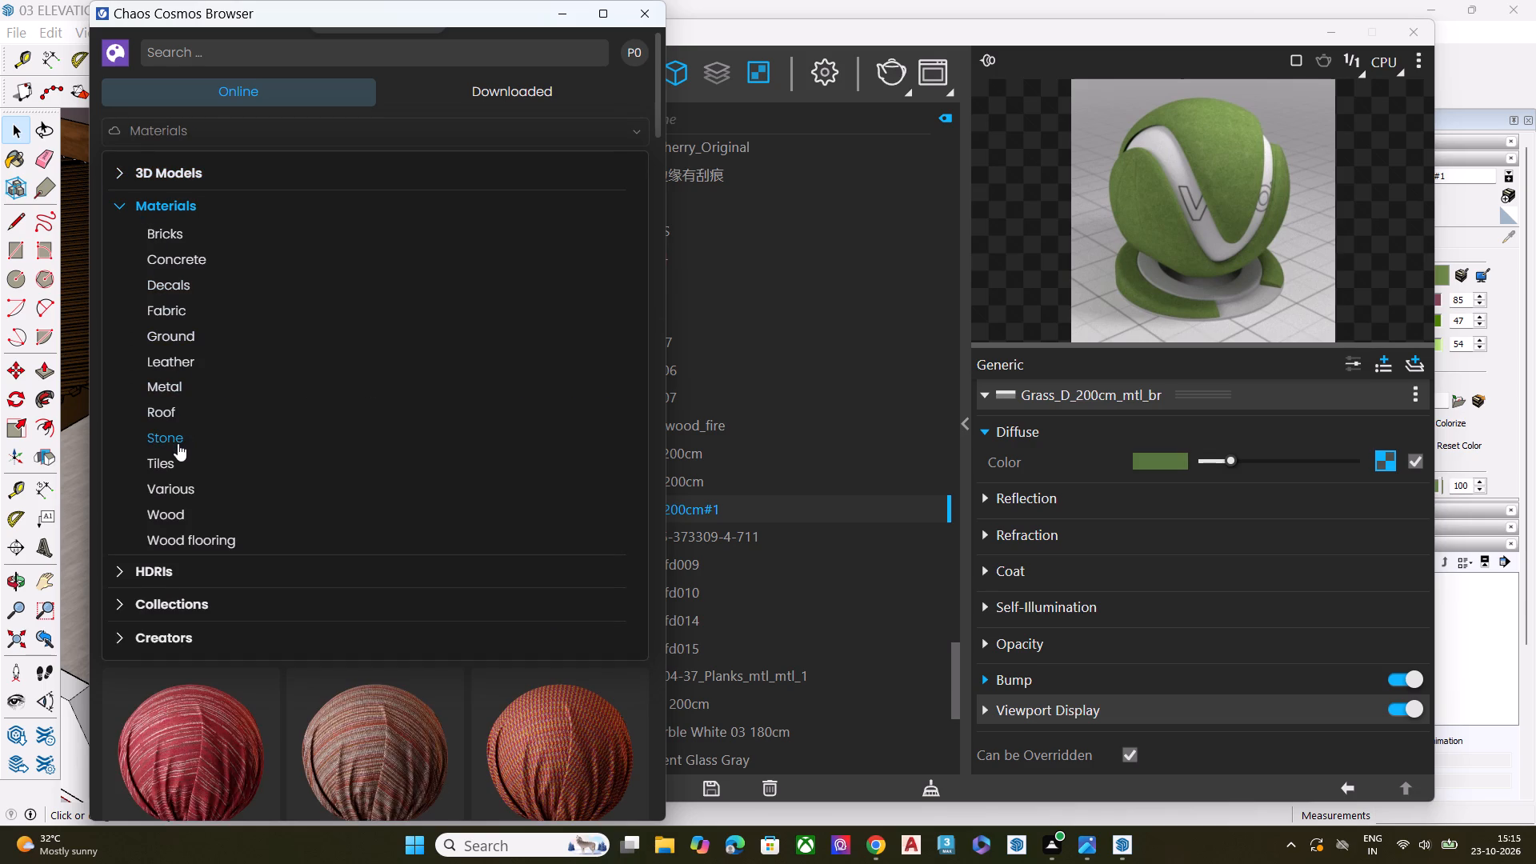
pyautogui.click(178, 443)
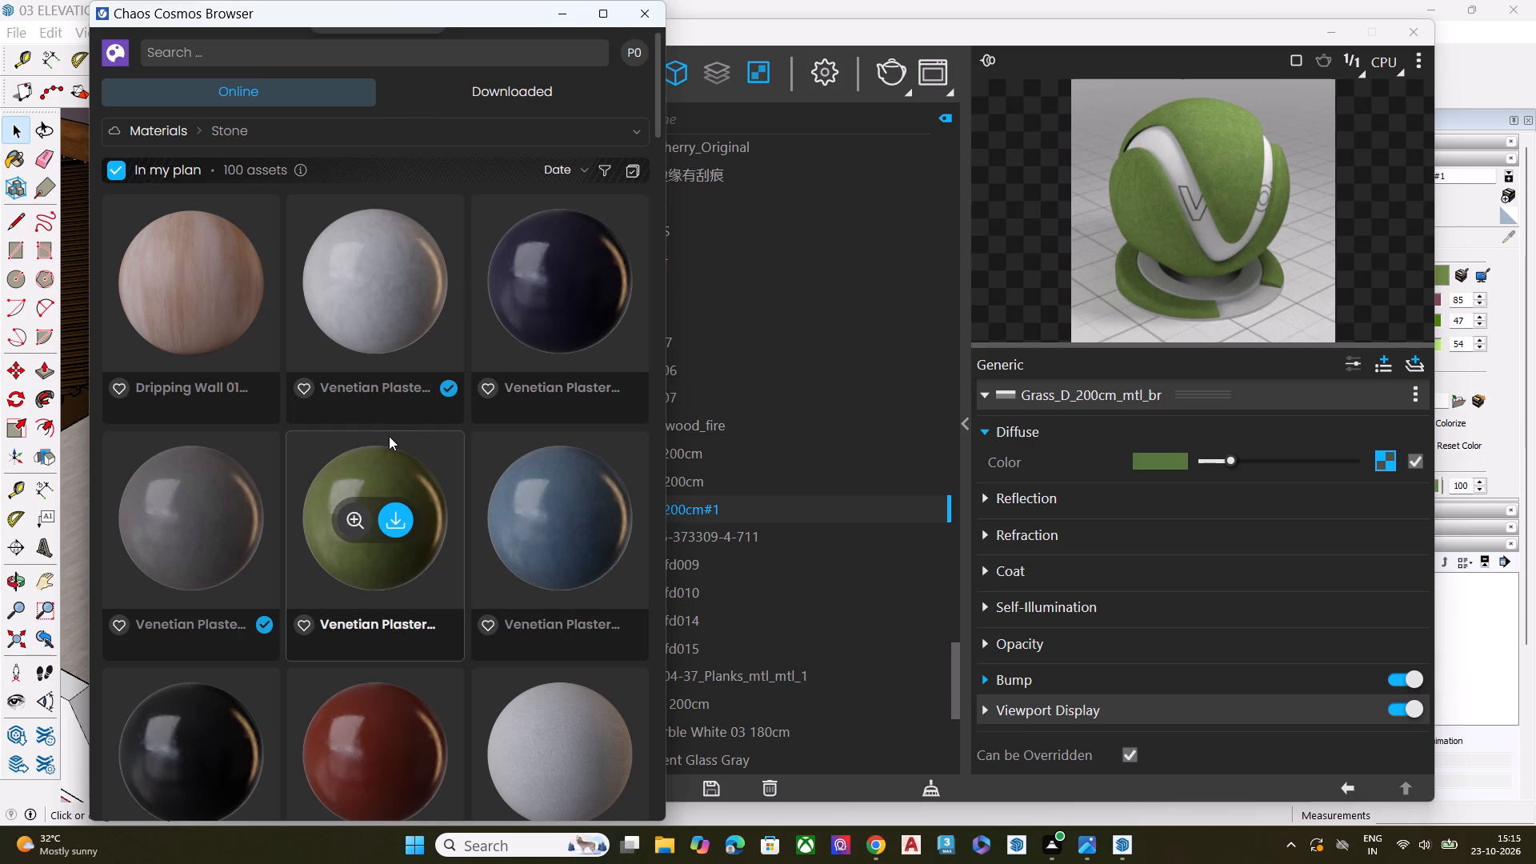
# Import the Stone D 150cm material from the Cosmos stone materials and close the Asset Editor.
pyautogui.scroll(-7, 452, 506)
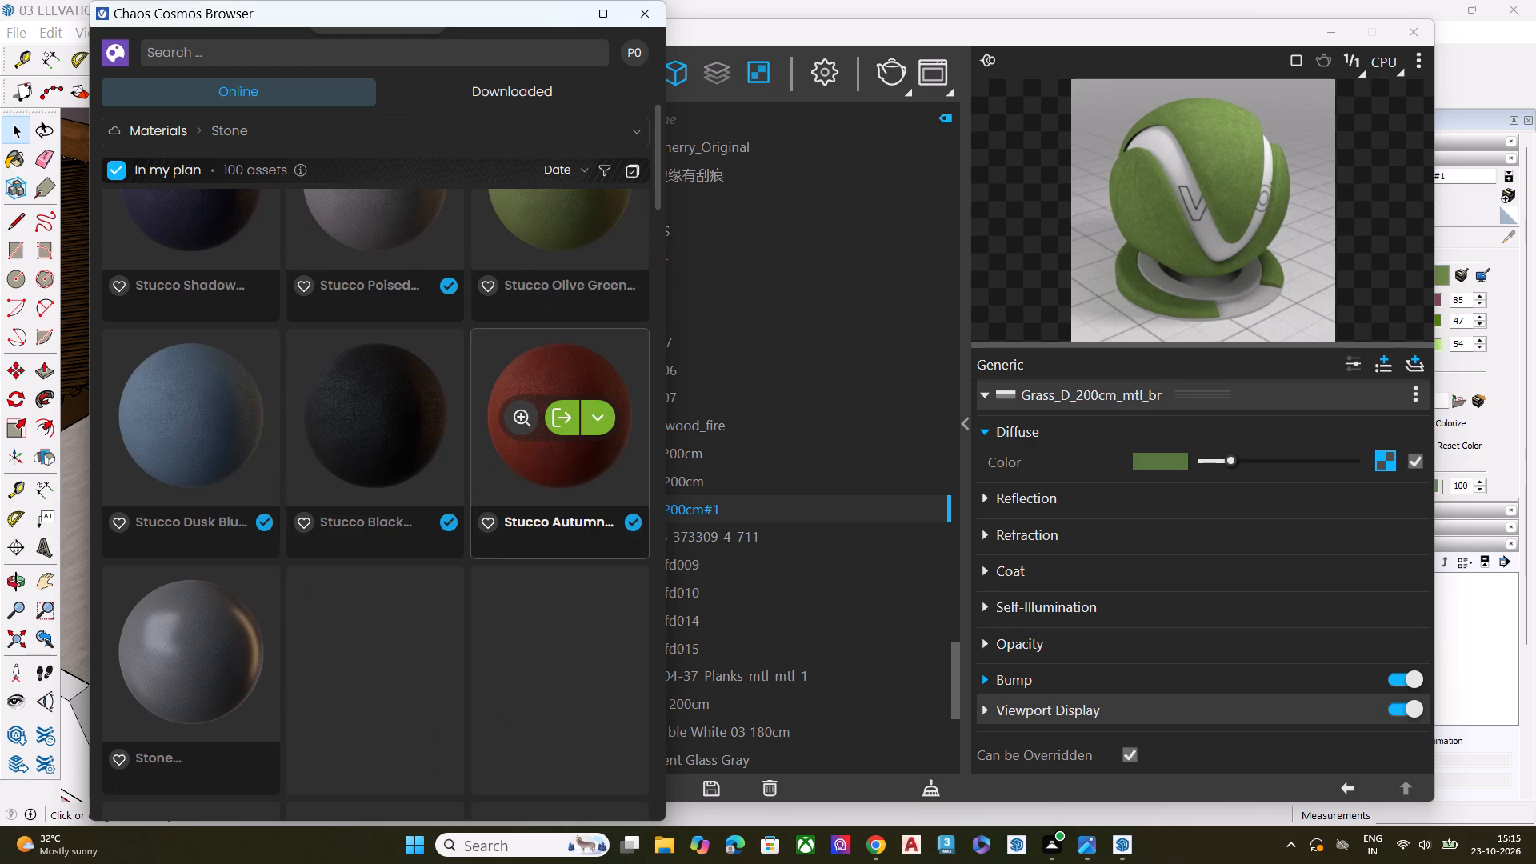
pyautogui.scroll(-4, 448, 498)
pyautogui.scroll(3, 448, 498)
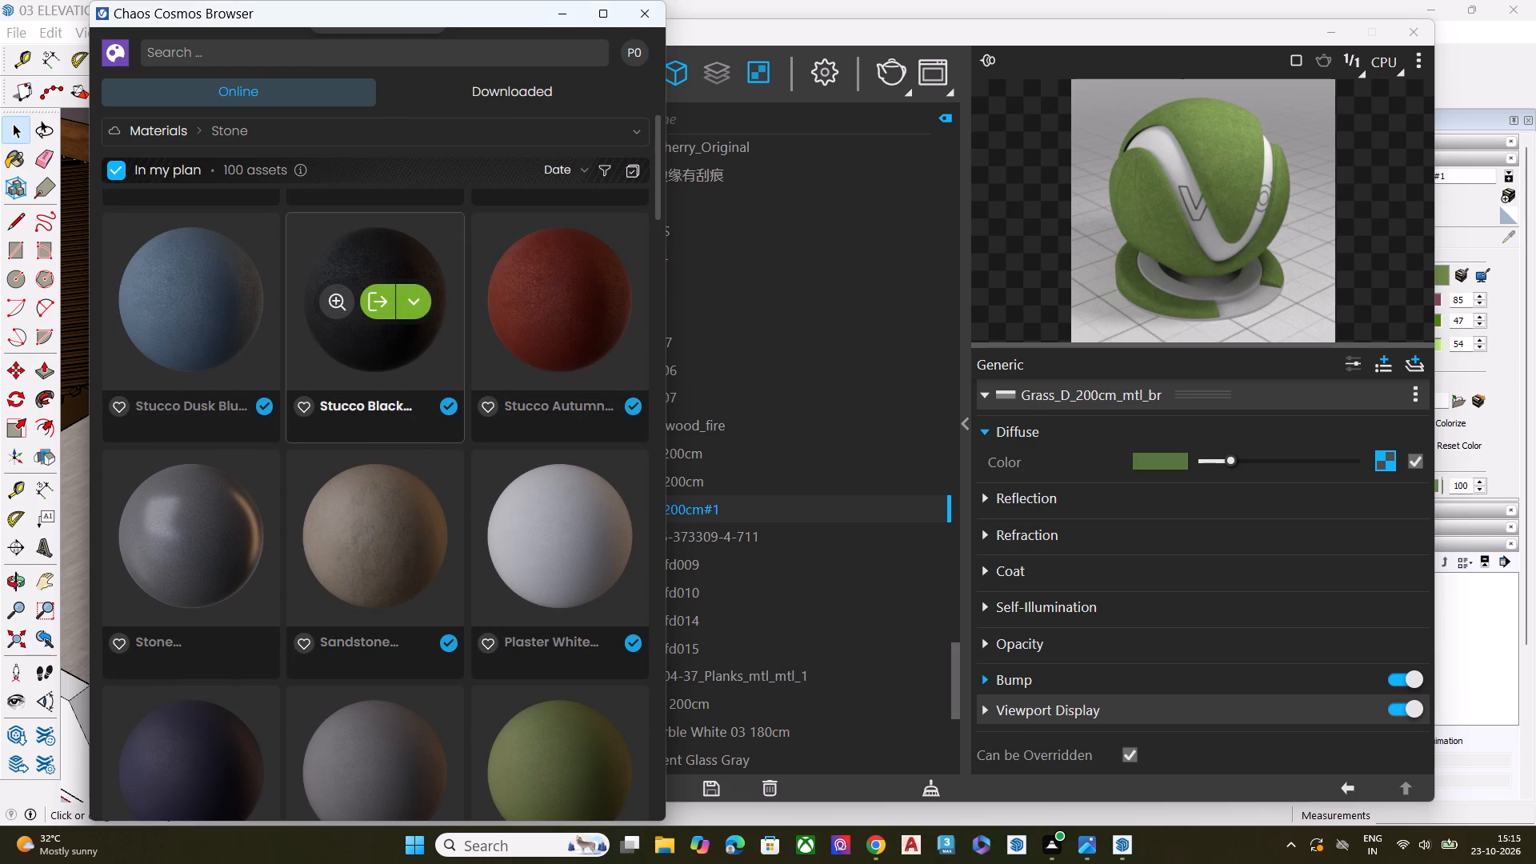
pyautogui.scroll(-5, 490, 462)
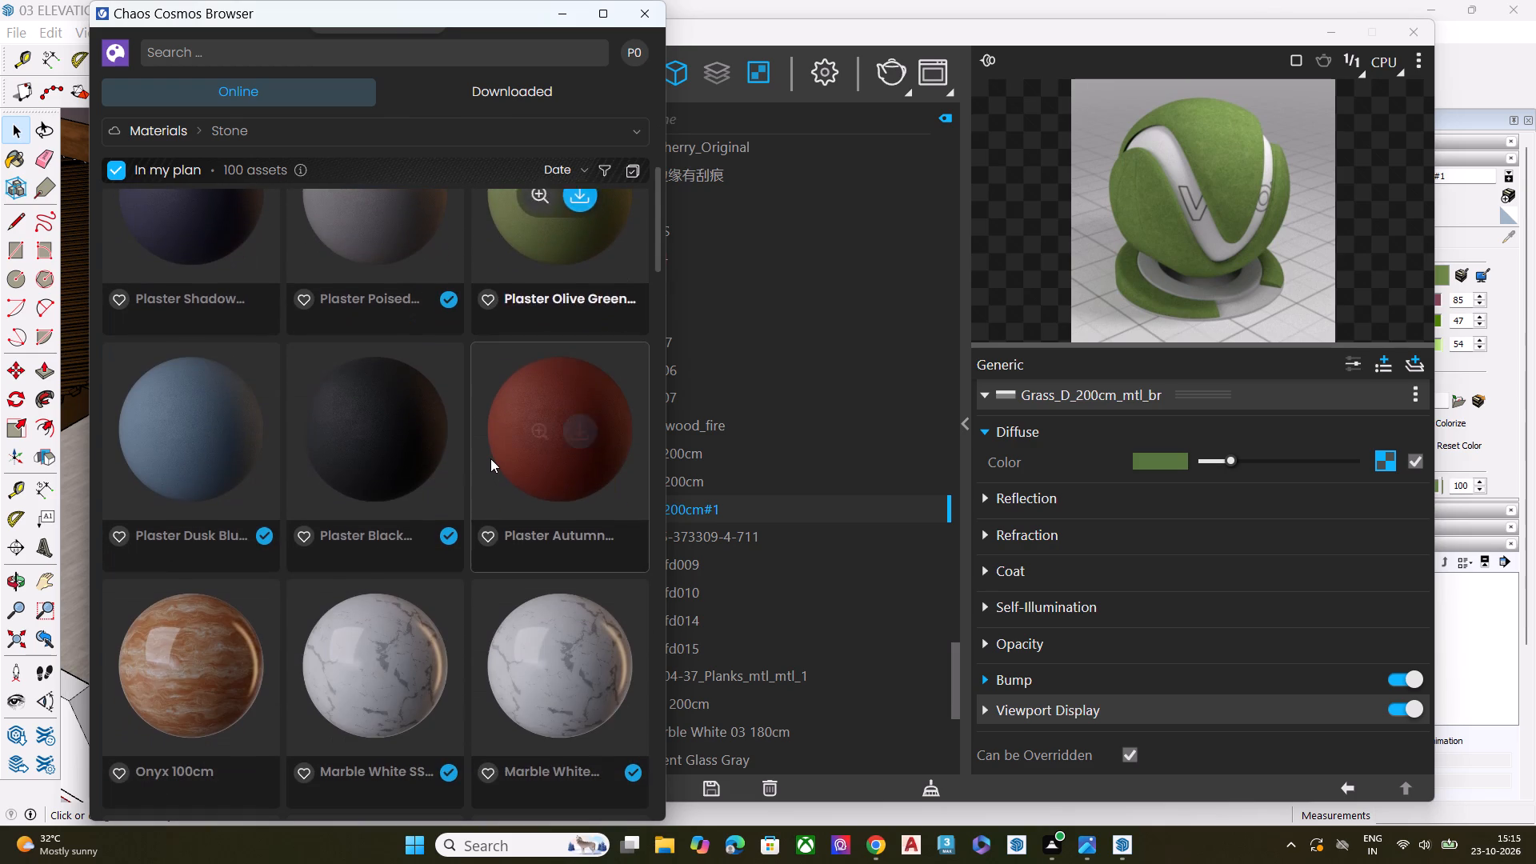
pyautogui.scroll(-1, 490, 458)
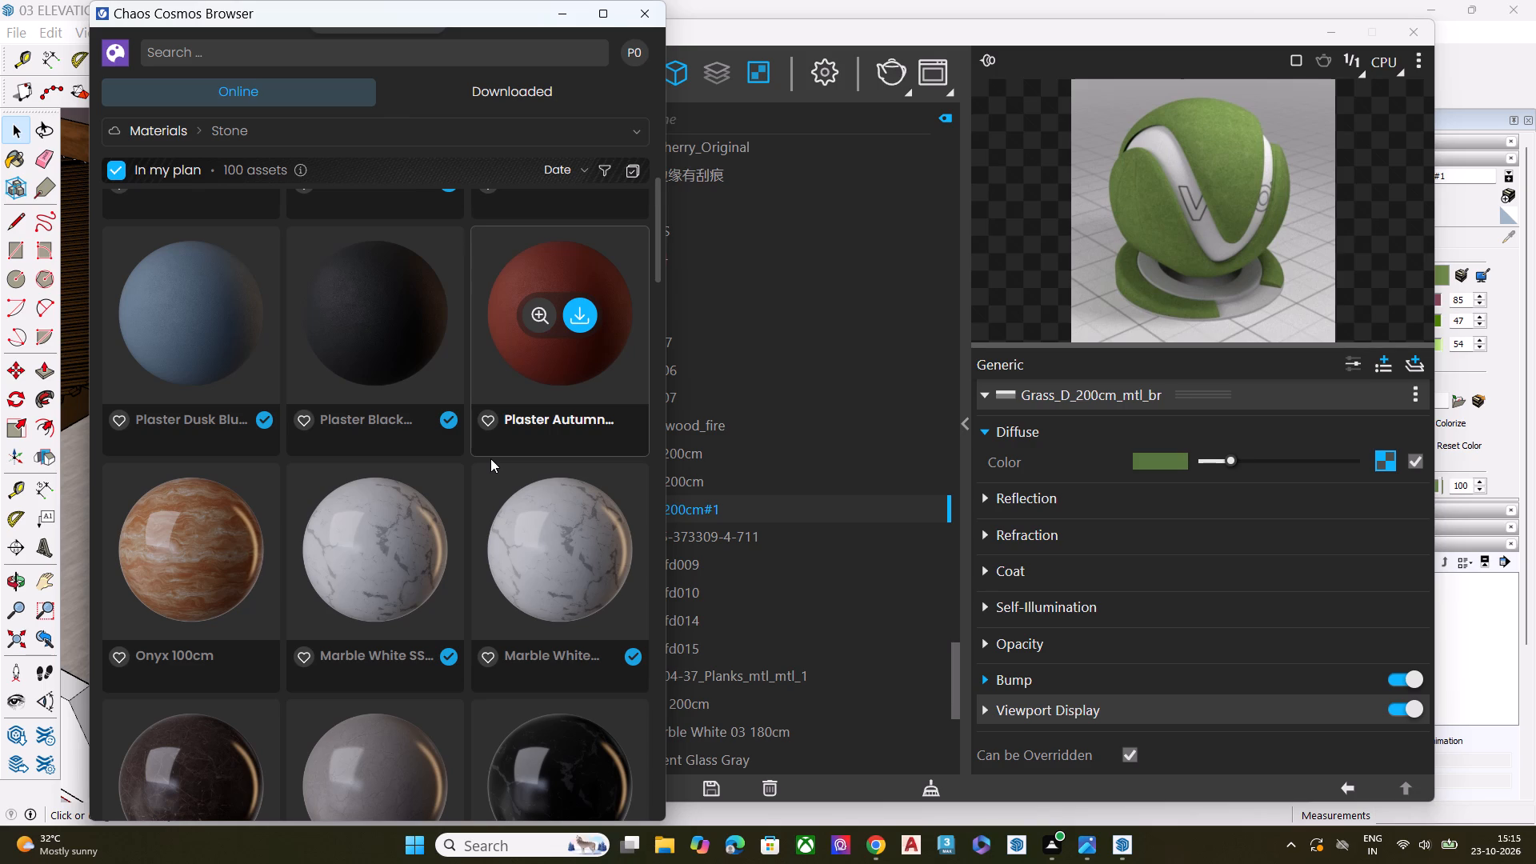
pyautogui.scroll(-3, 414, 557)
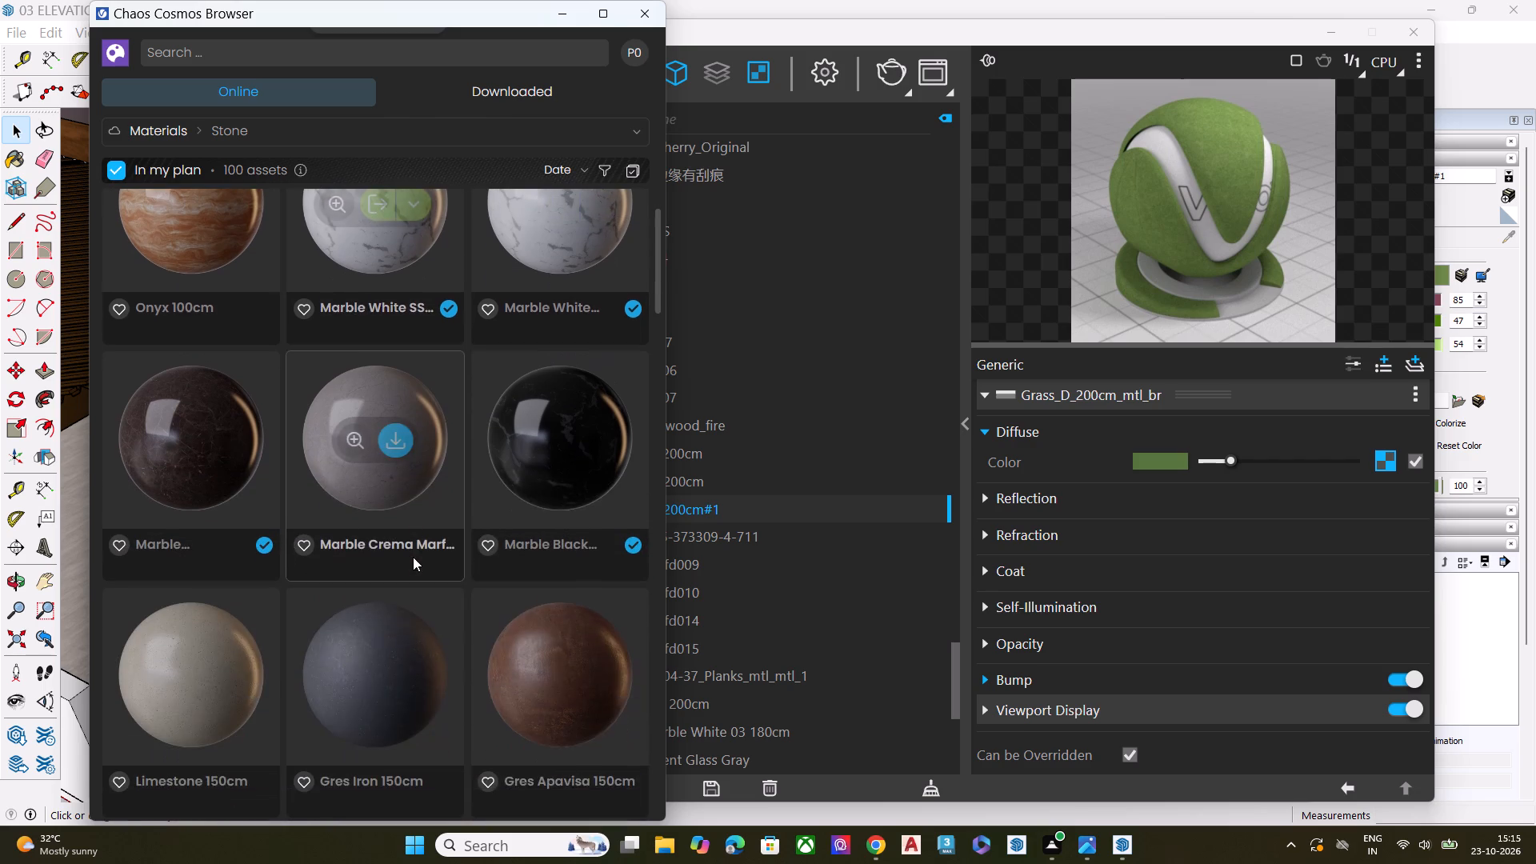
pyautogui.scroll(-8, 441, 553)
pyautogui.scroll(2, 421, 505)
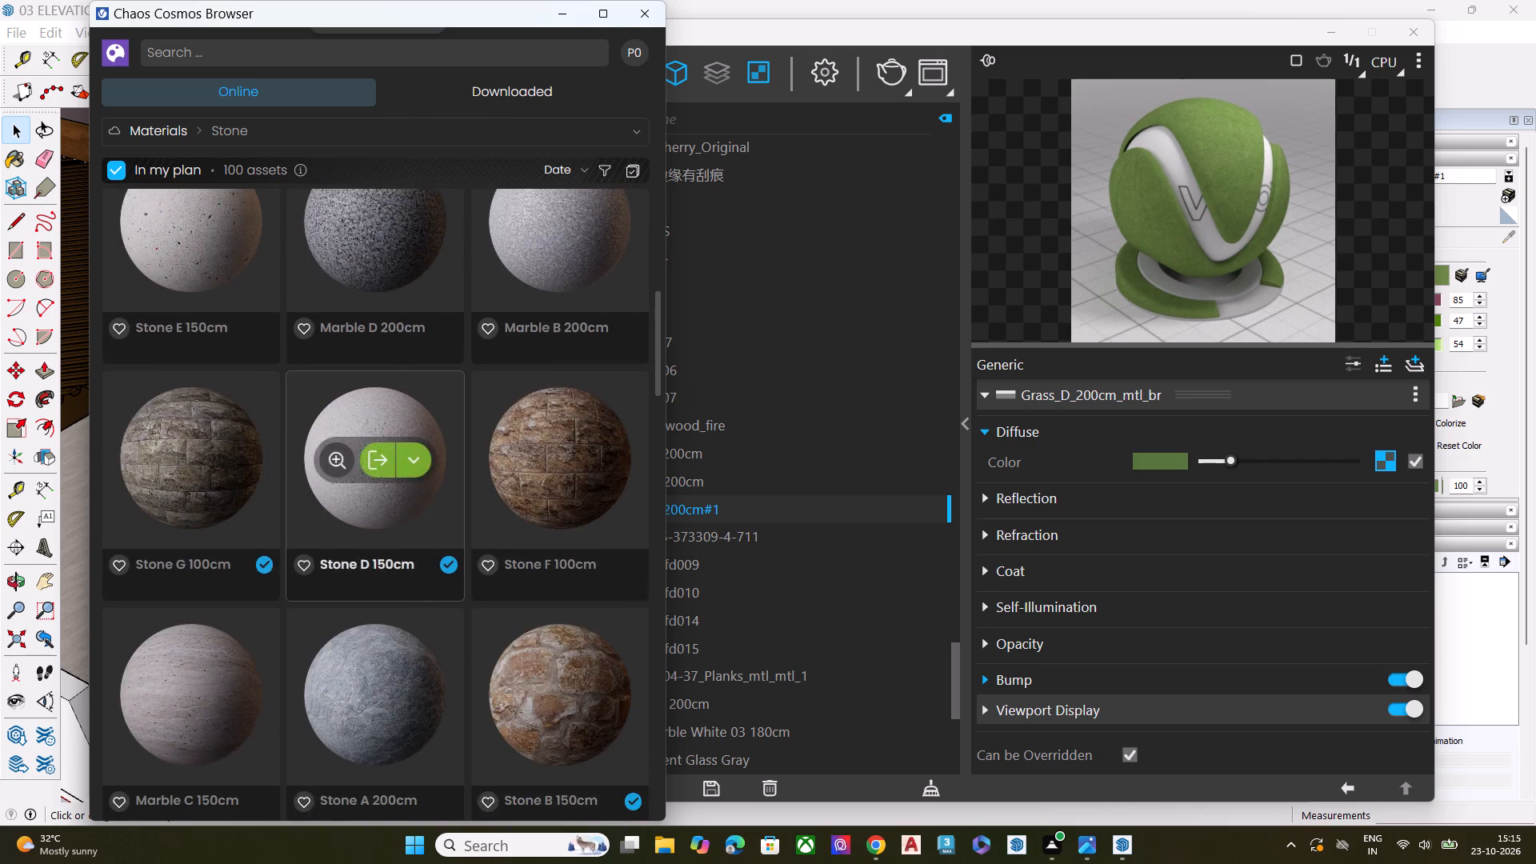
pyautogui.scroll(2, 421, 505)
pyautogui.scroll(-2, 240, 604)
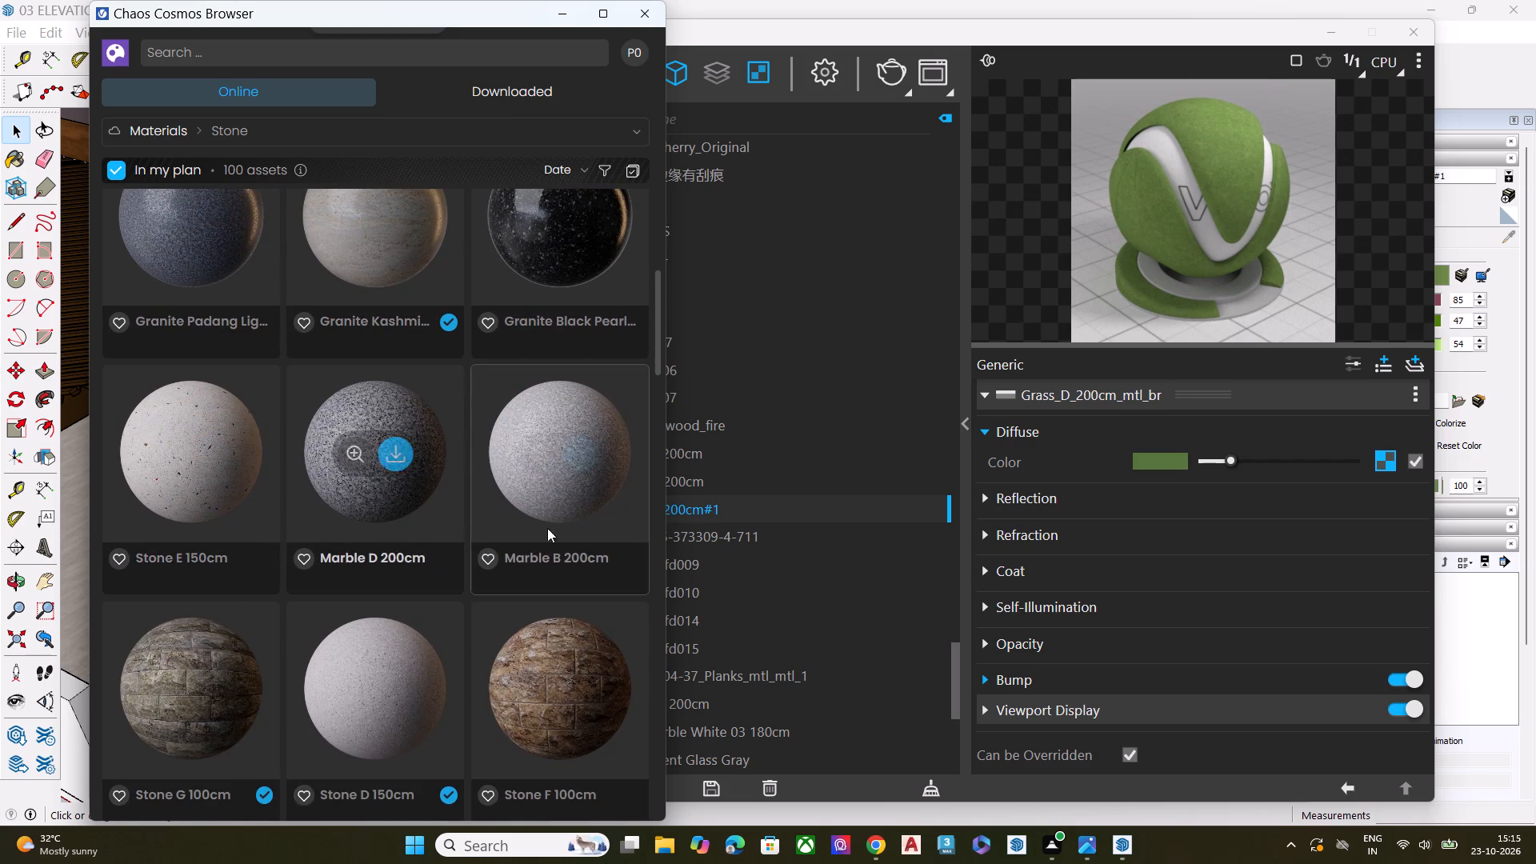
pyautogui.scroll(-2, 278, 478)
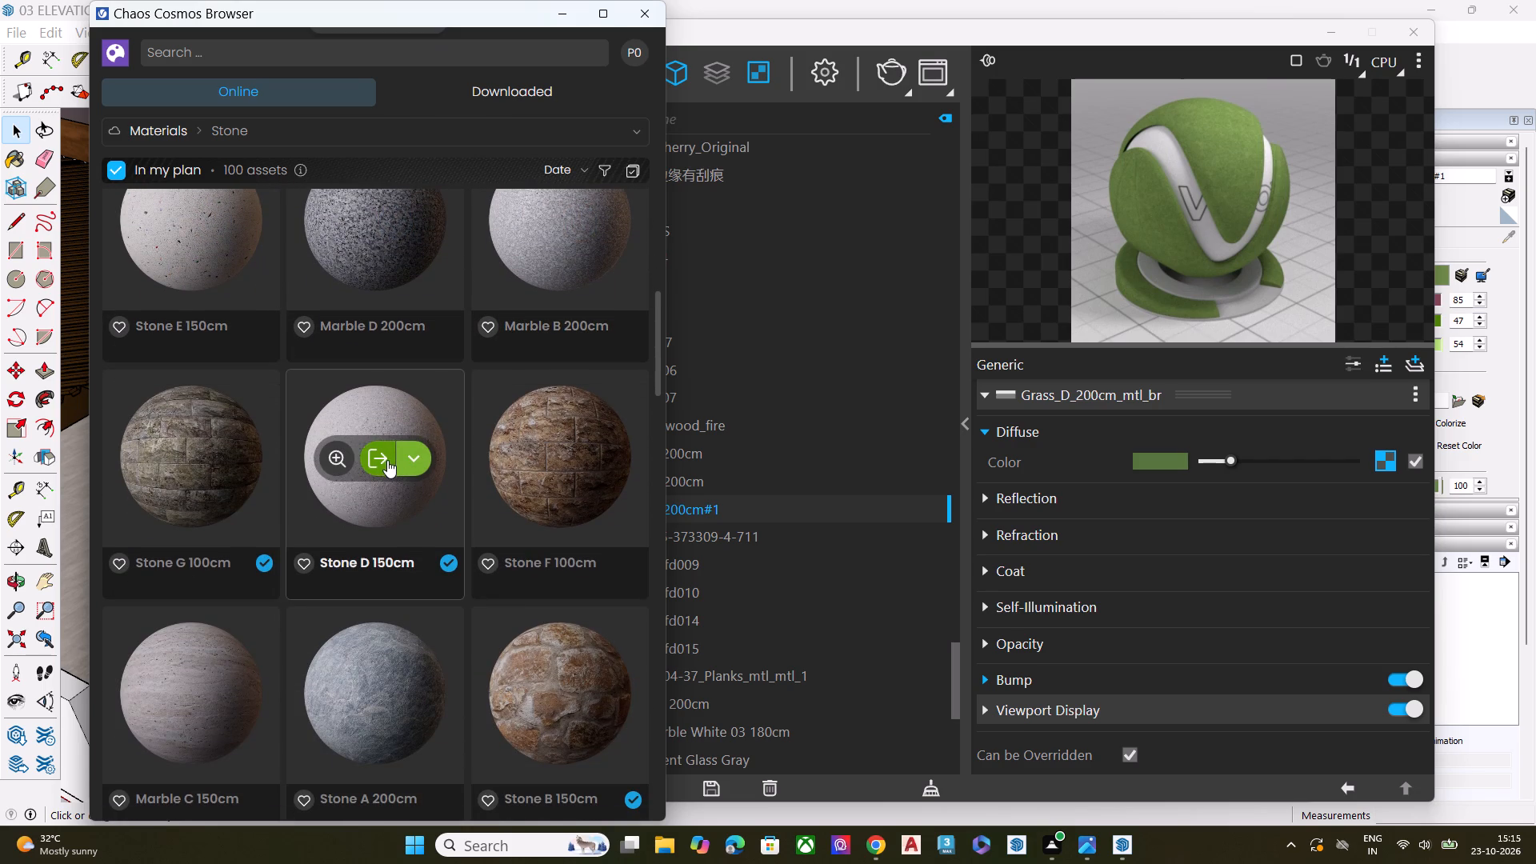
pyautogui.click(387, 459)
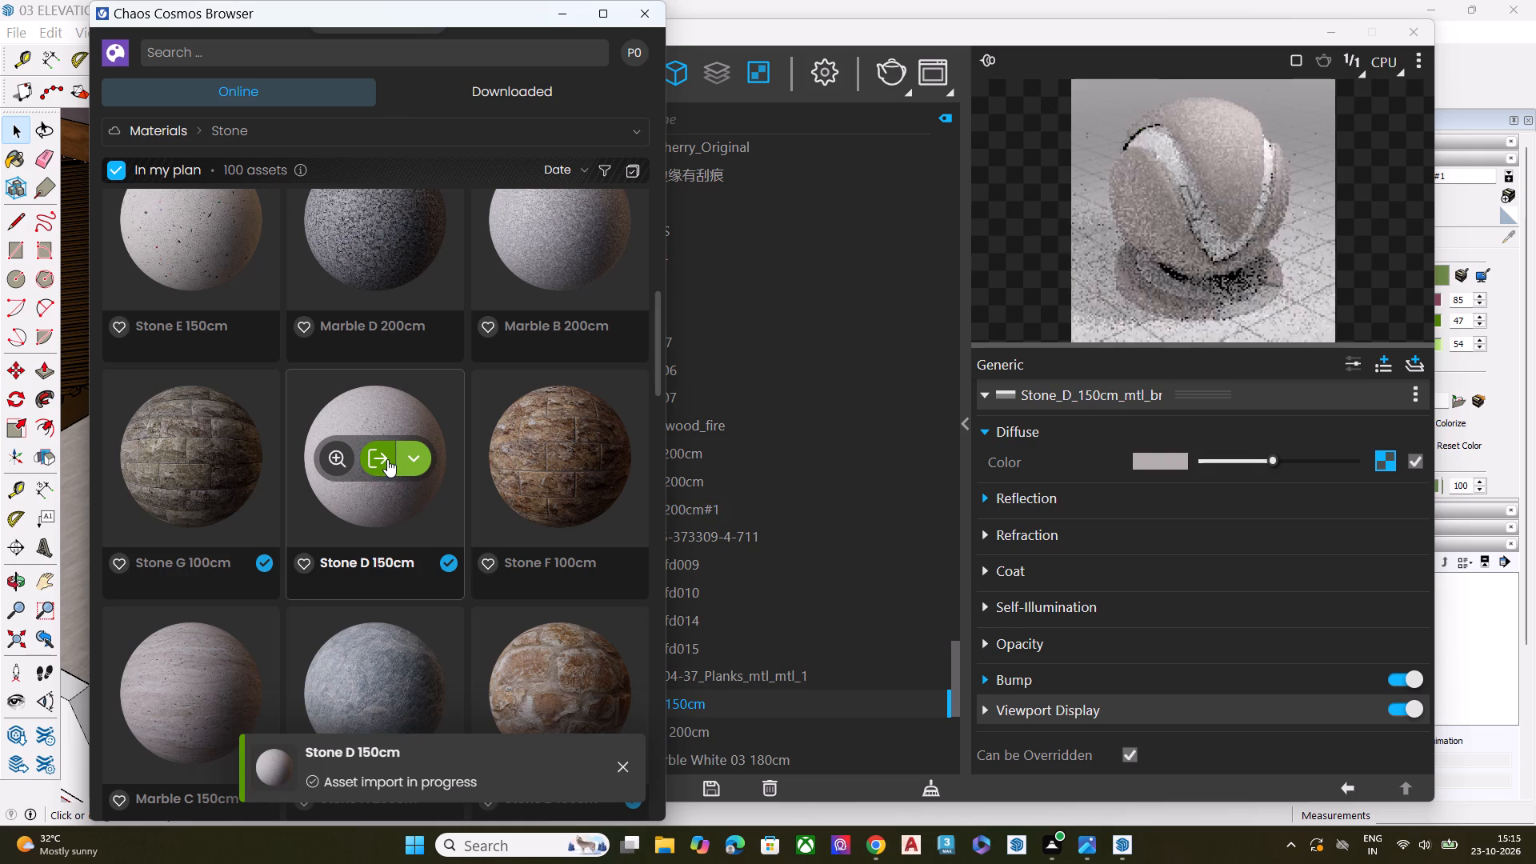
pyautogui.click(691, 695)
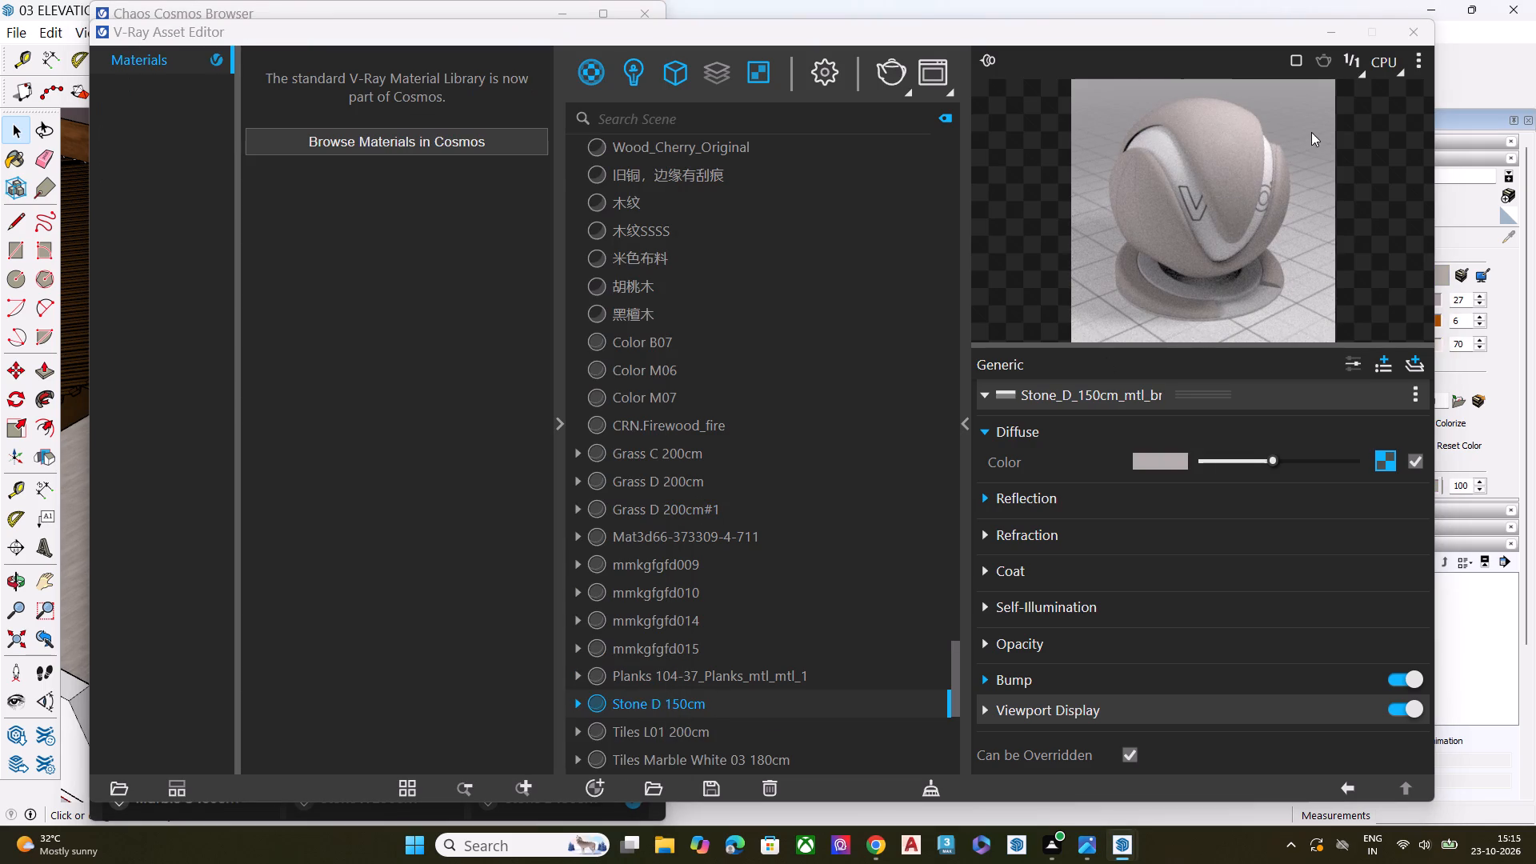
pyautogui.click(1409, 32)
# Paint the house's tall side wall beside the grass strip and the rooftop wall face above it with Stone D 150cm.
pyautogui.click(1346, 198)
pyautogui.scroll(-7, 979, 388)
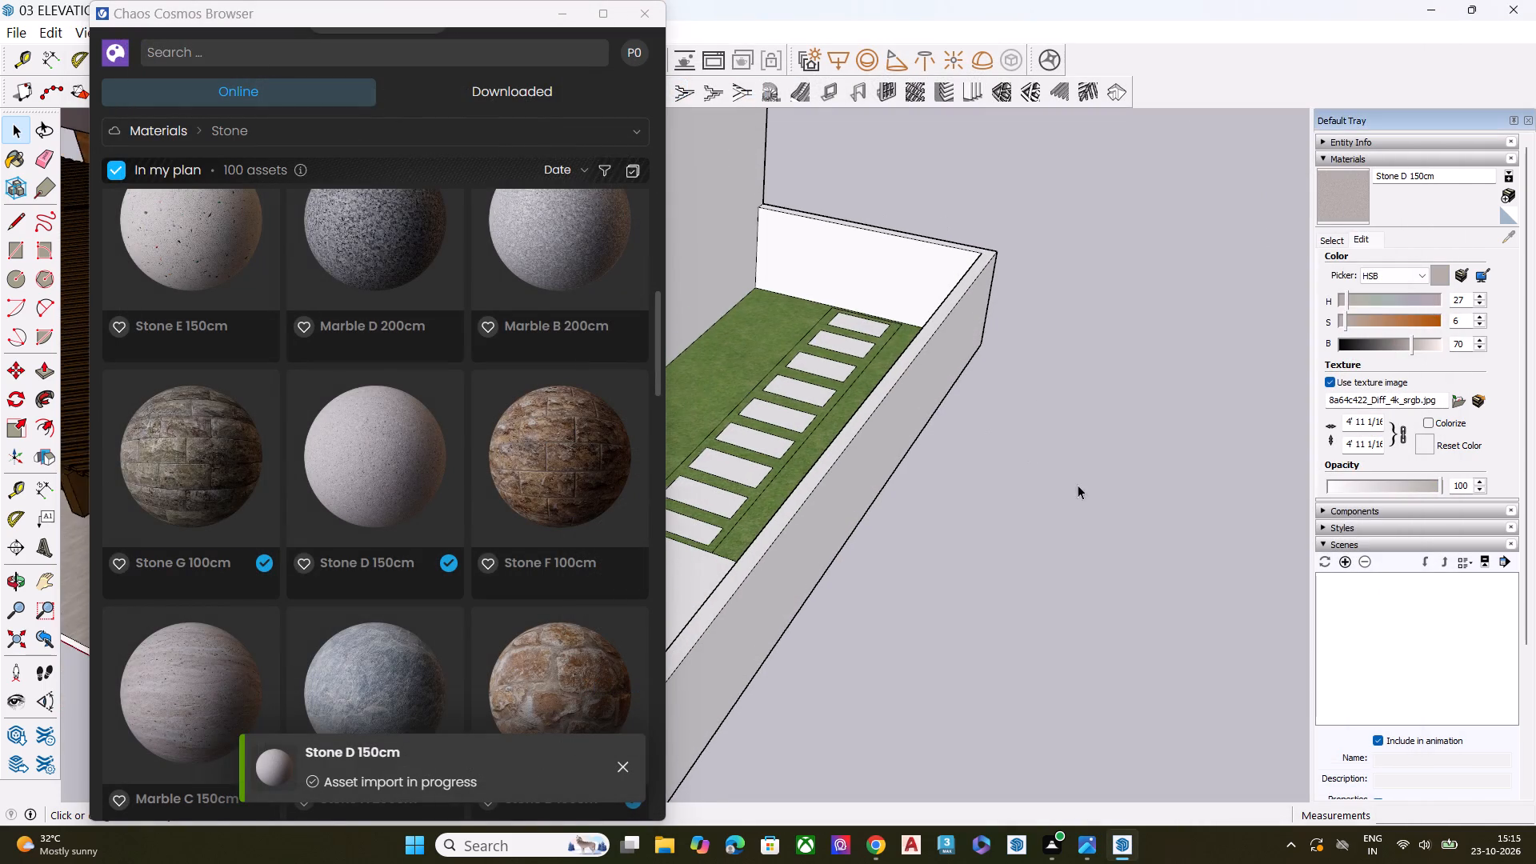
pyautogui.scroll(-12, 1078, 485)
pyautogui.scroll(-8, 1199, 419)
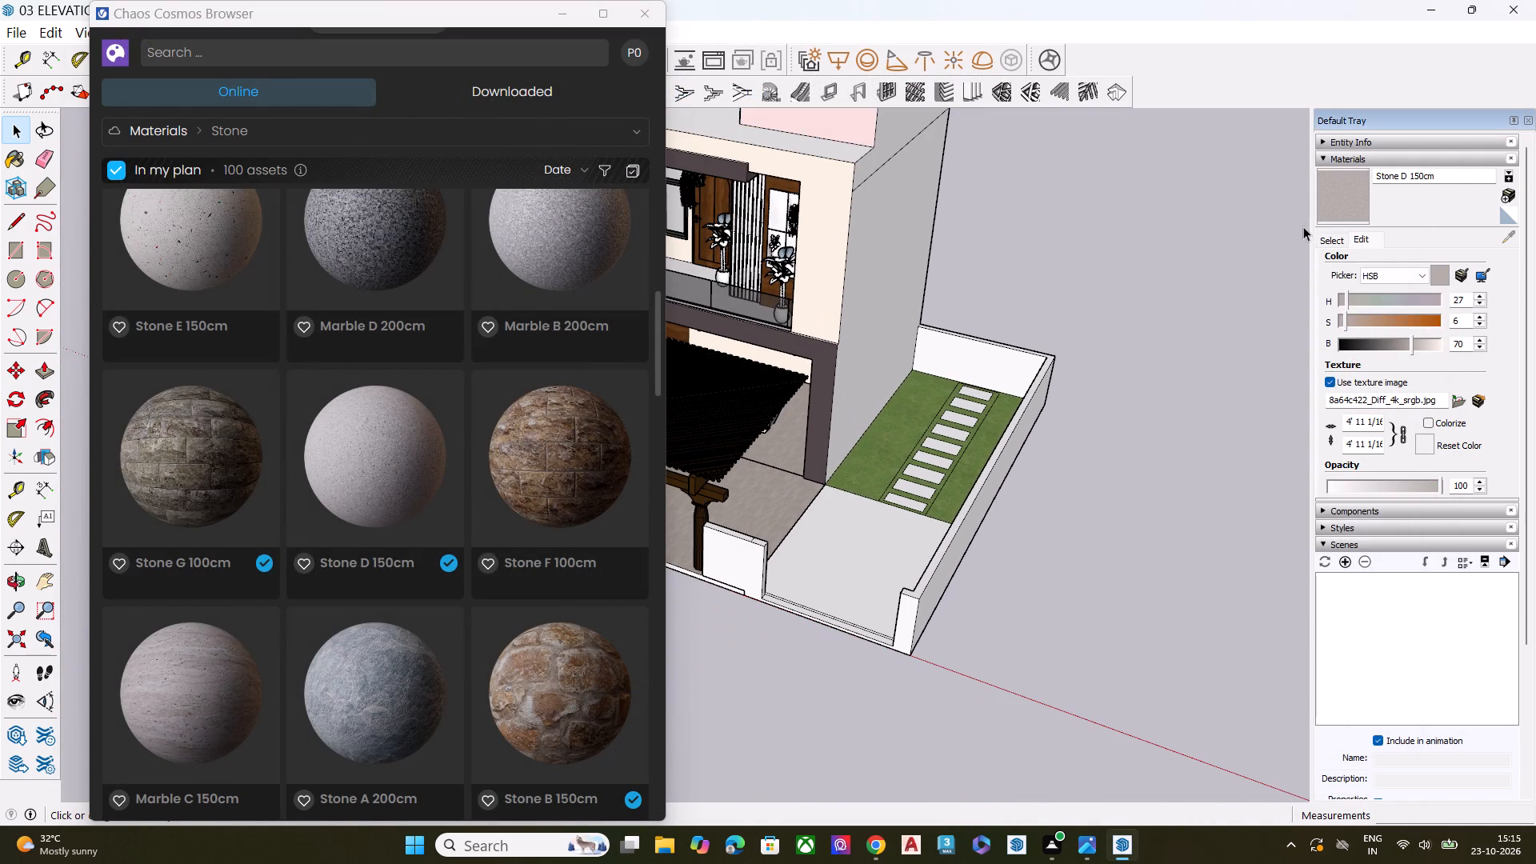
pyautogui.click(1349, 193)
pyautogui.click(886, 242)
pyautogui.scroll(-5, 958, 395)
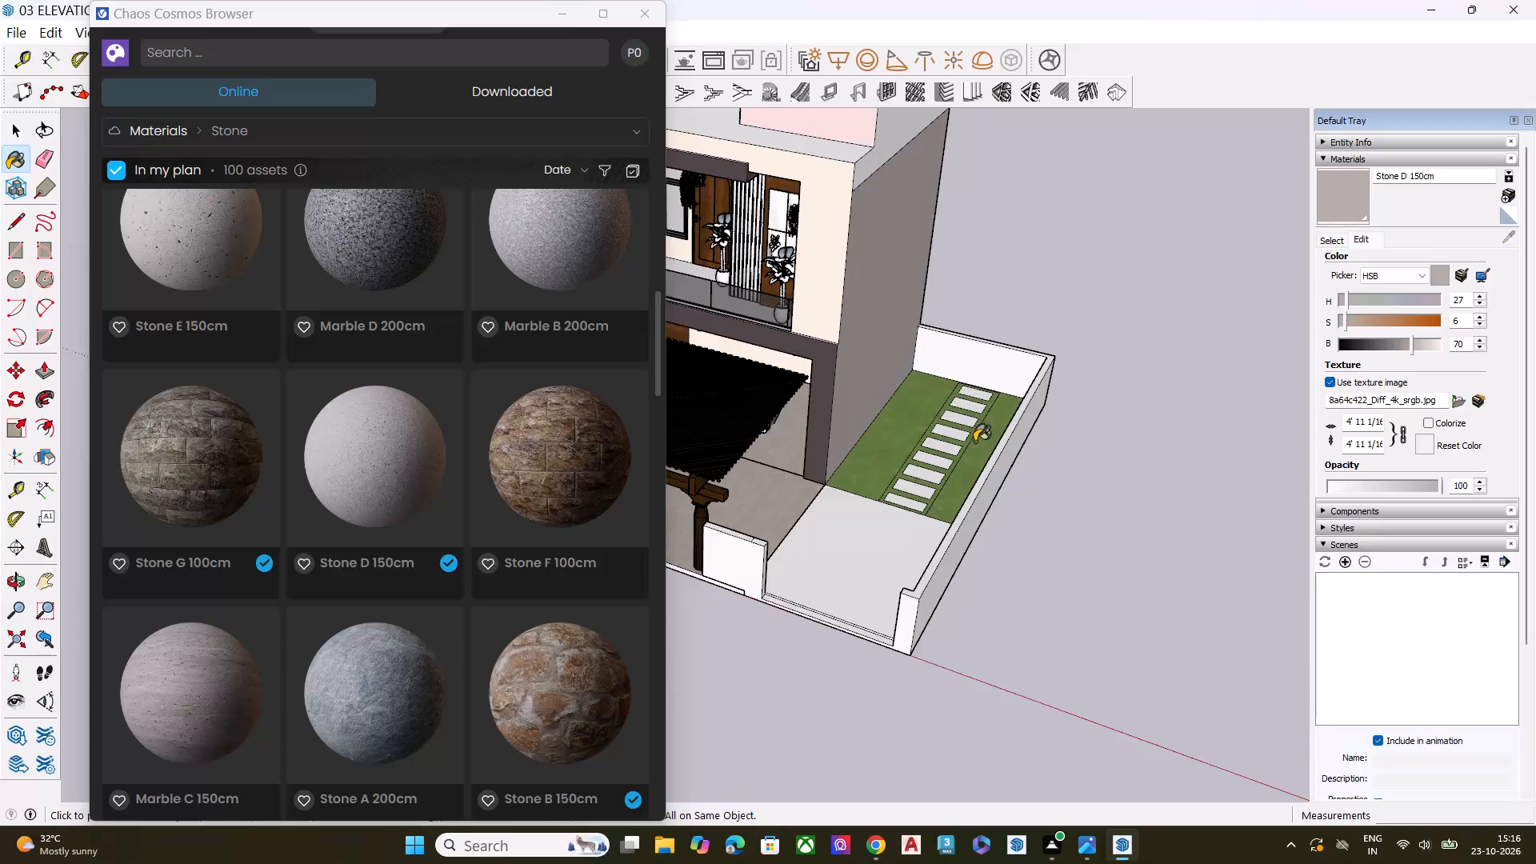
pyautogui.moveTo(971, 445); pyautogui.dragTo(853, 366, button='middle')
pyautogui.scroll(9, 909, 170)
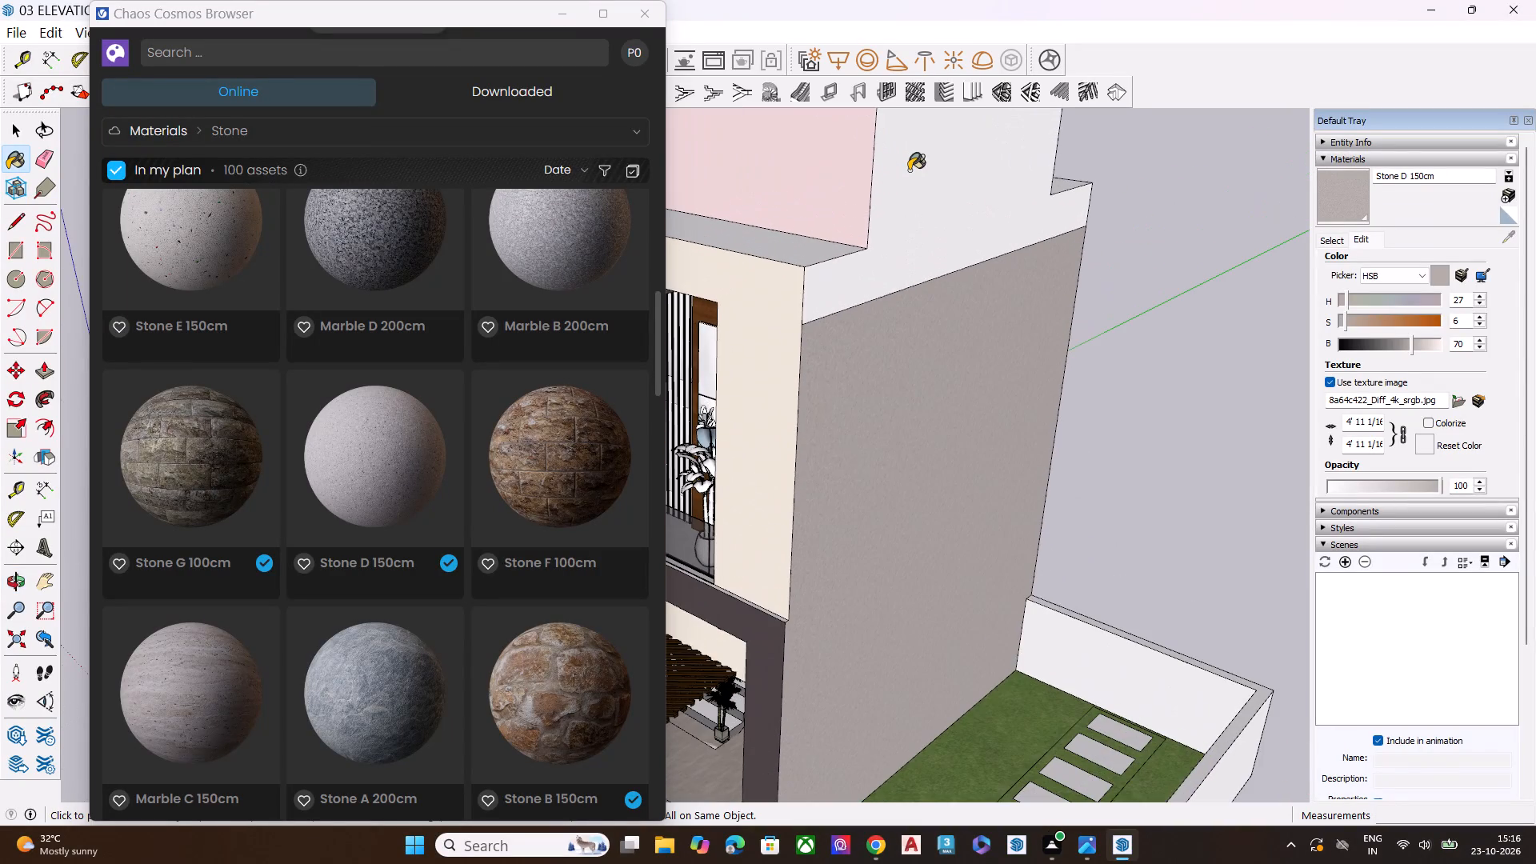
pyautogui.click(909, 170)
pyautogui.scroll(-9, 981, 350)
pyautogui.moveTo(962, 438); pyautogui.dragTo(995, 406, button='middle')
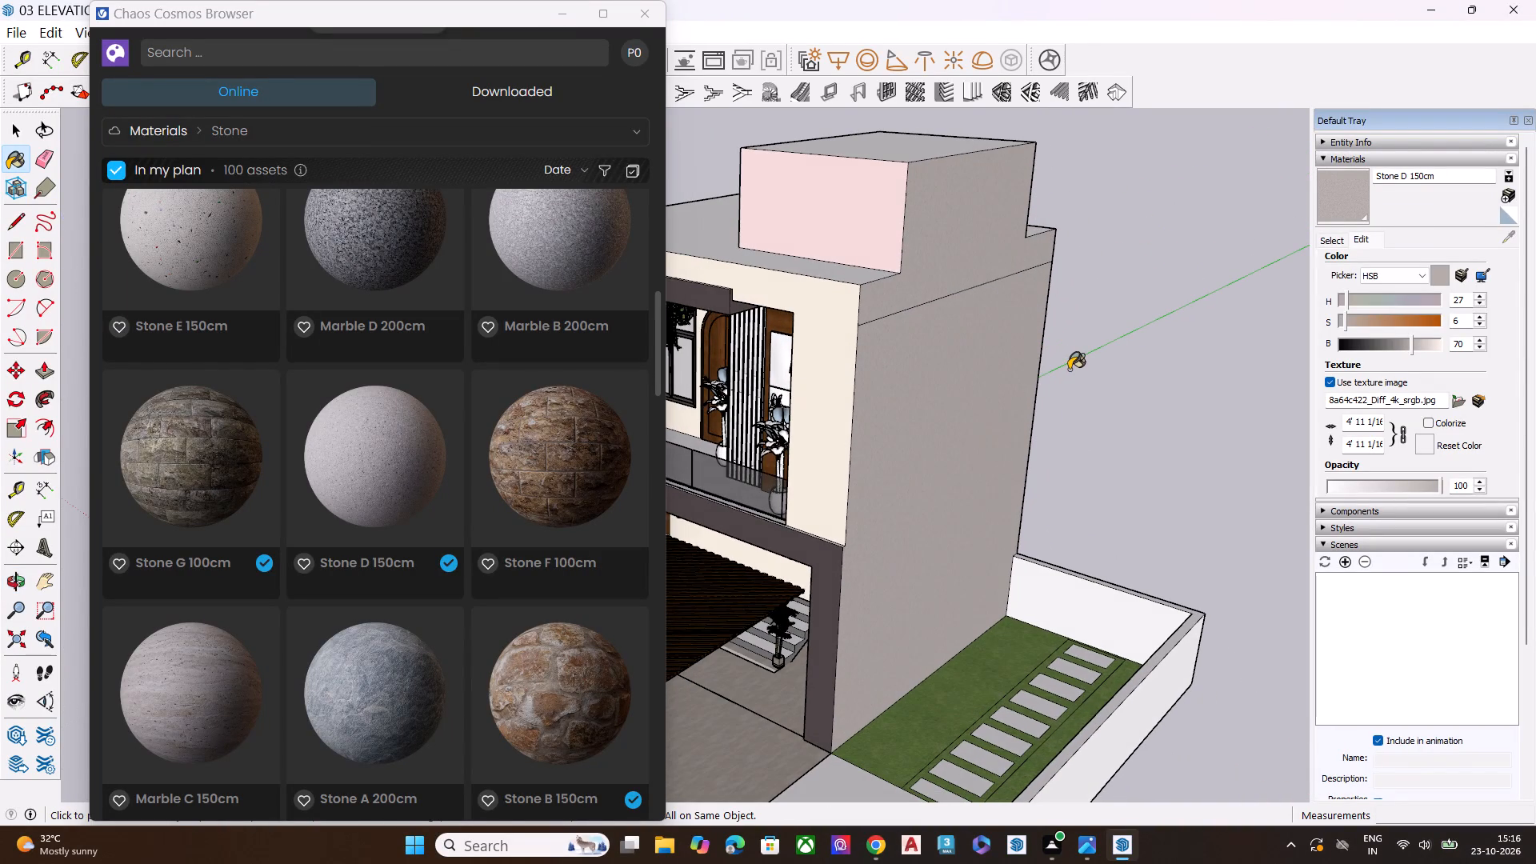
# Delete the edge dividing the two Stone D 150cm side wall faces and minimise the Cosmos browser.
pyautogui.press('space')
pyautogui.click(978, 292)
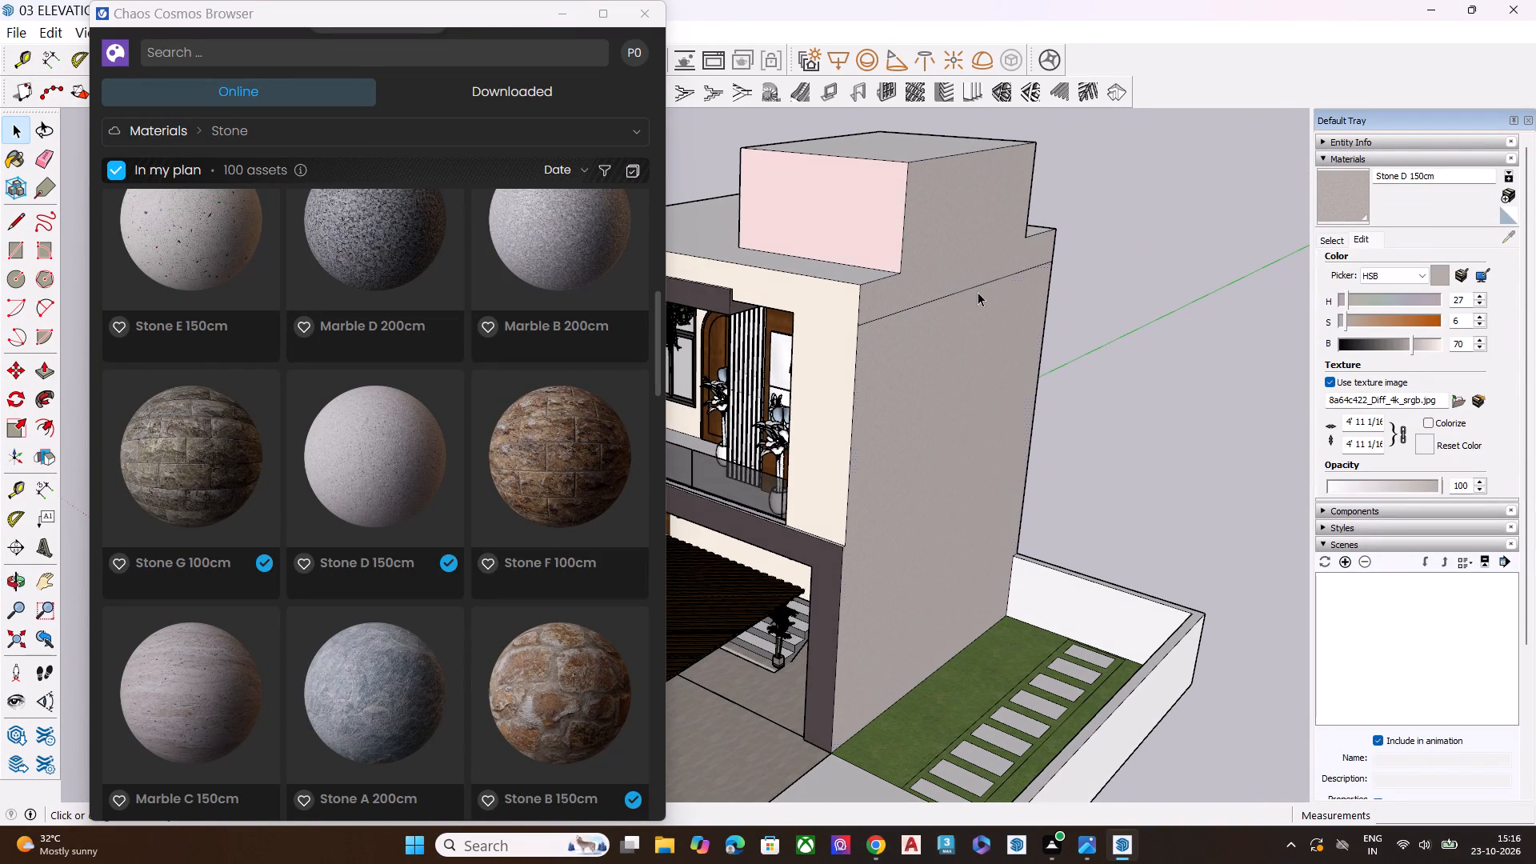
pyautogui.click(978, 288)
pyautogui.press('Delete')
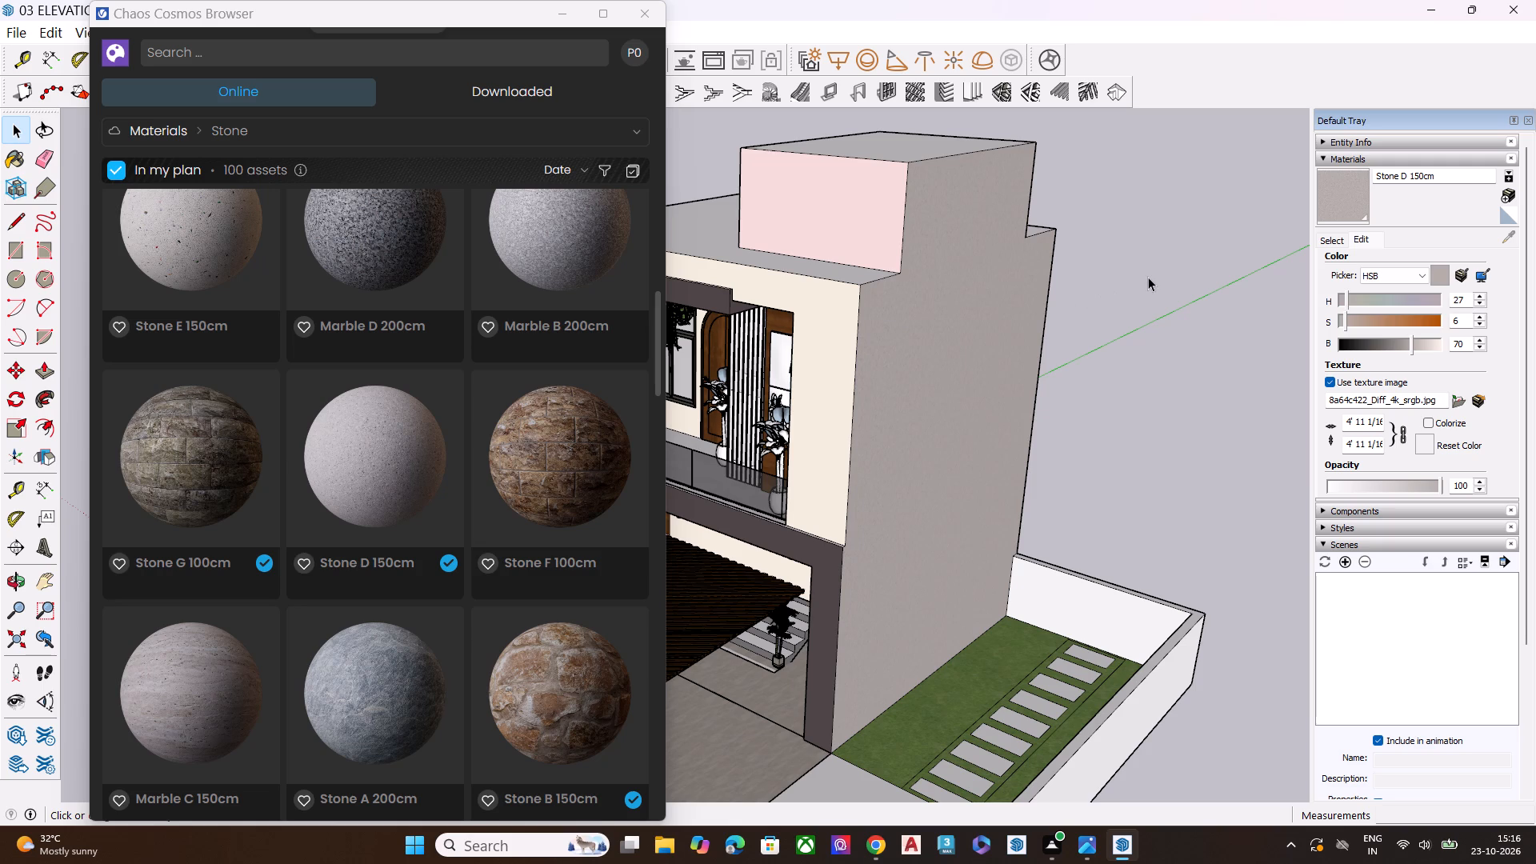
pyautogui.click(554, 14)
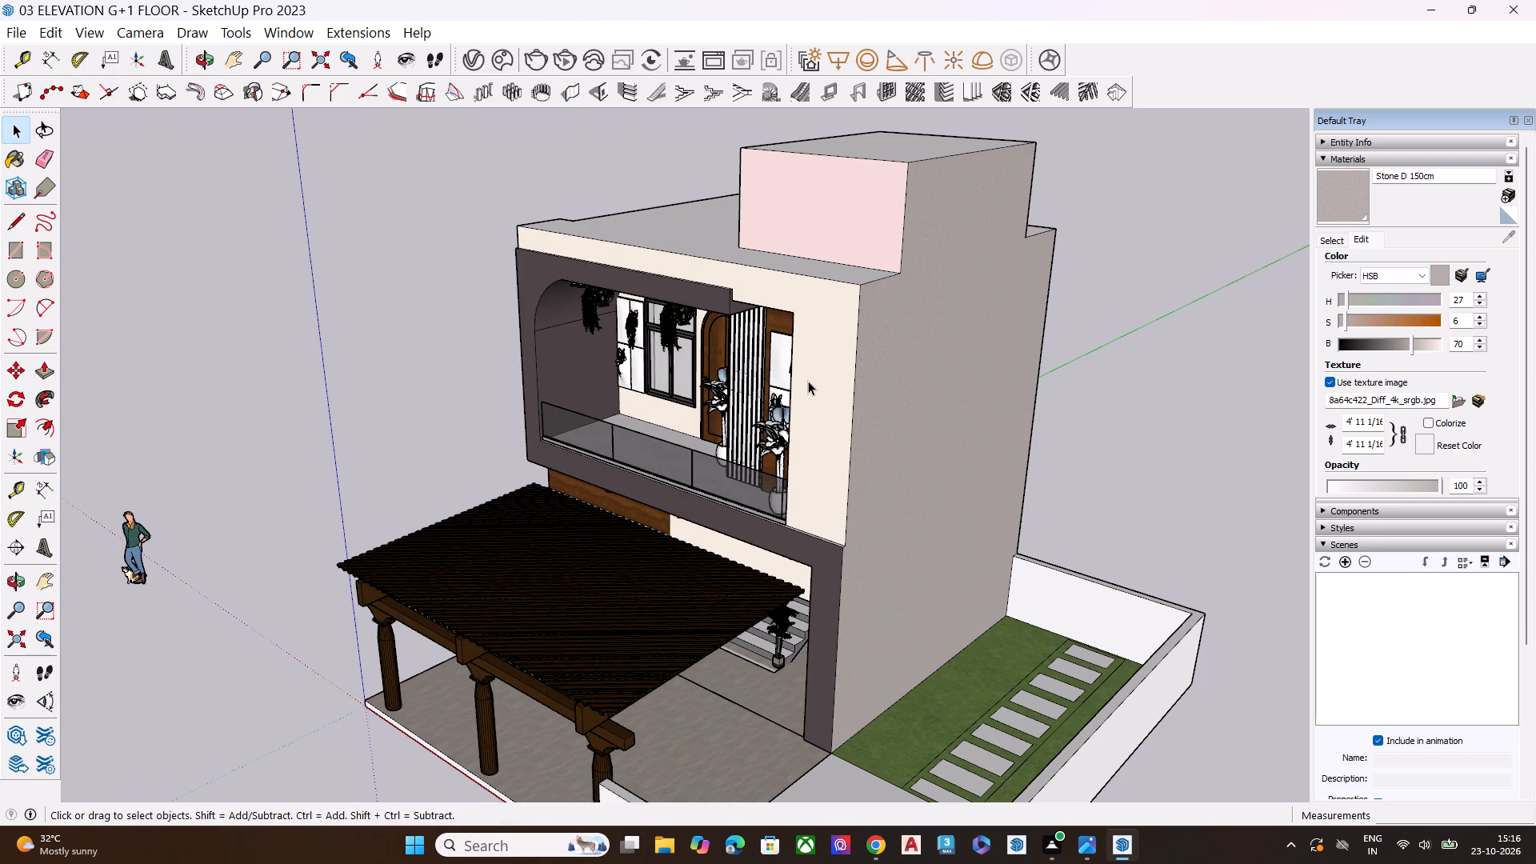
# Examine the house's front elevation and the plain side wall on the side opposite the existing grass strip.
pyautogui.moveTo(787, 391); pyautogui.dragTo(781, 377, button='middle')
pyautogui.moveTo(781, 377); pyautogui.dragTo(821, 172, button='middle')
pyautogui.scroll(1, 660, 462)
pyautogui.moveTo(685, 460); pyautogui.dragTo(759, 463, button='middle')
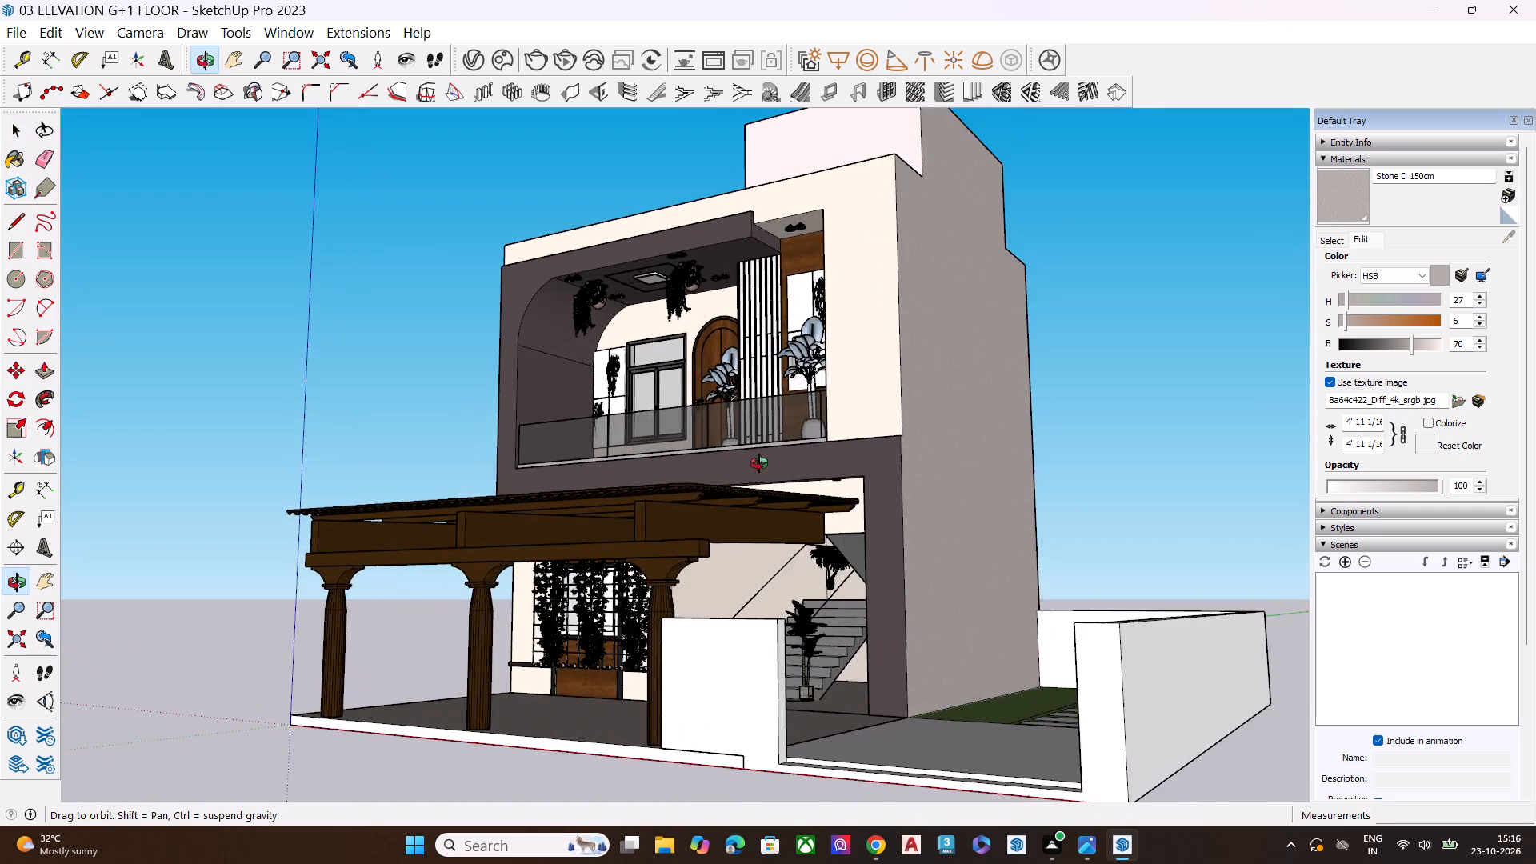
pyautogui.moveTo(759, 463); pyautogui.dragTo(1057, 514, button='middle')
pyautogui.scroll(-1, 830, 550)
pyautogui.moveTo(647, 560); pyautogui.dragTo(789, 522, button='middle')
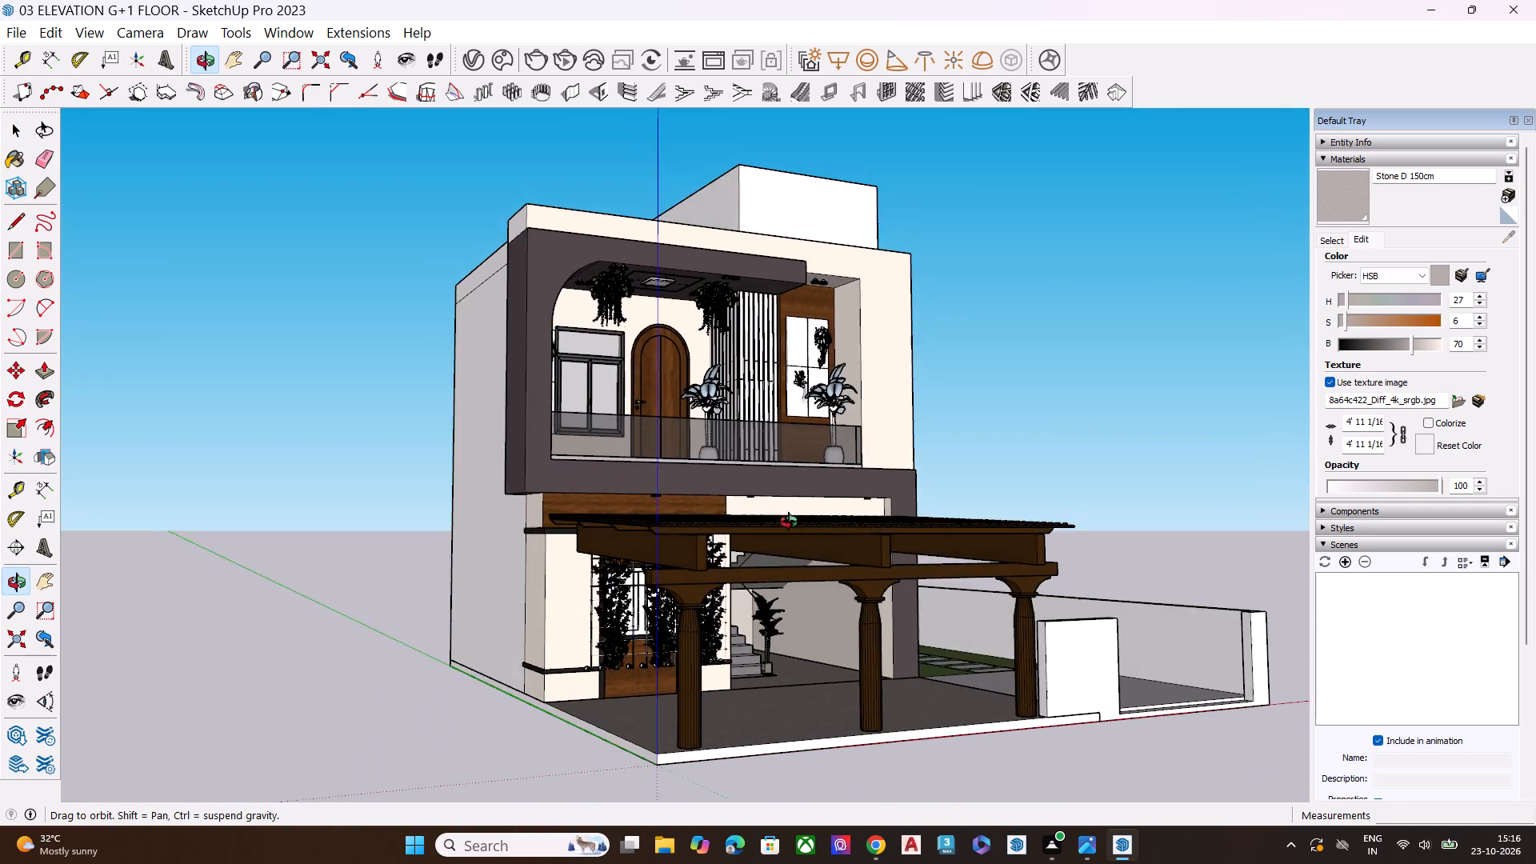
pyautogui.moveTo(789, 522); pyautogui.dragTo(862, 504, button='middle')
pyautogui.scroll(3, 482, 615)
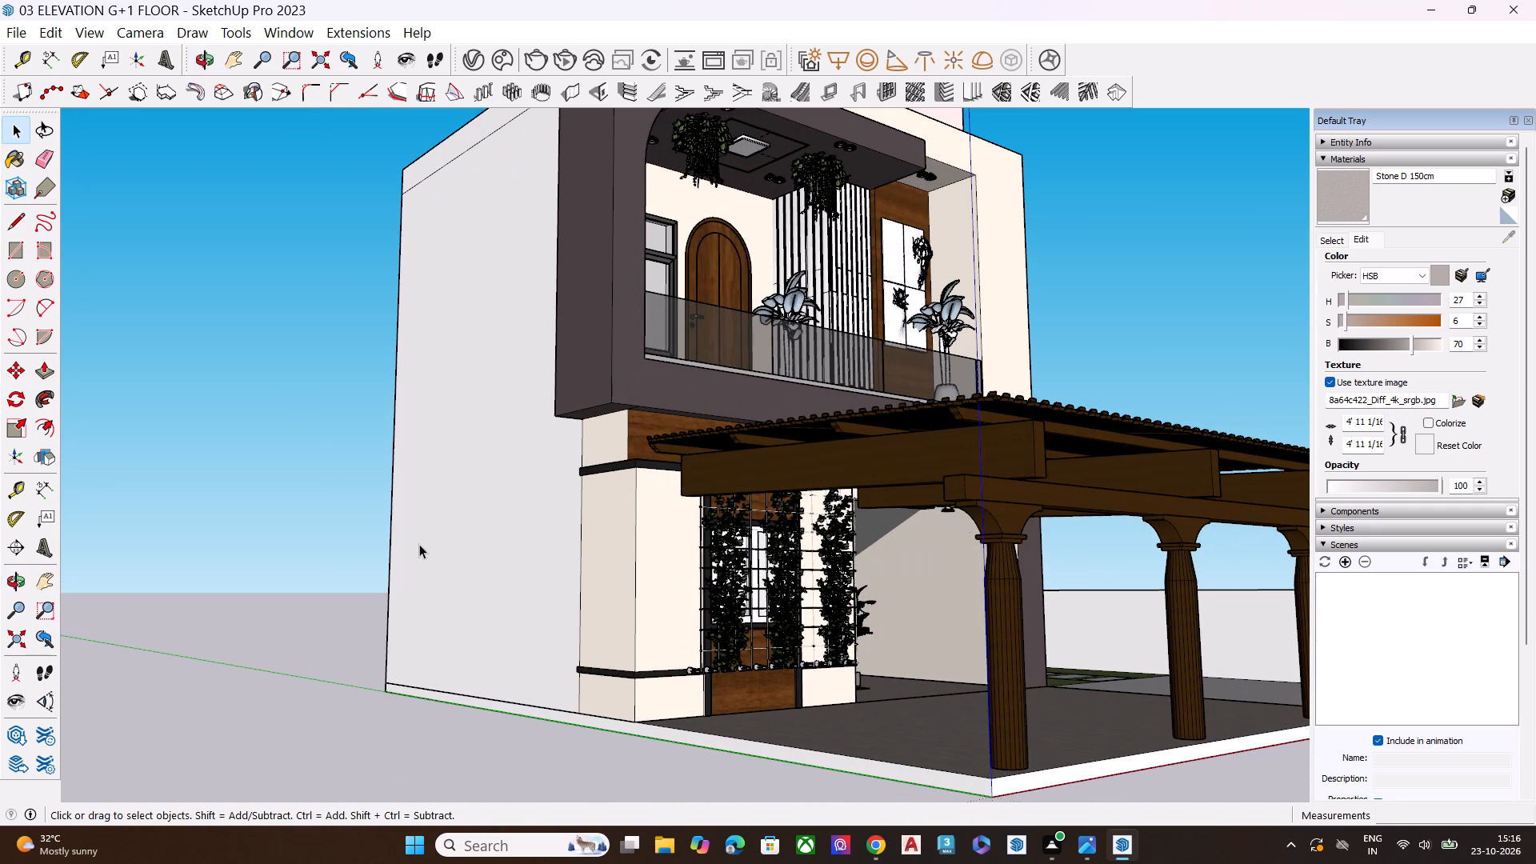
pyautogui.scroll(-6, 337, 492)
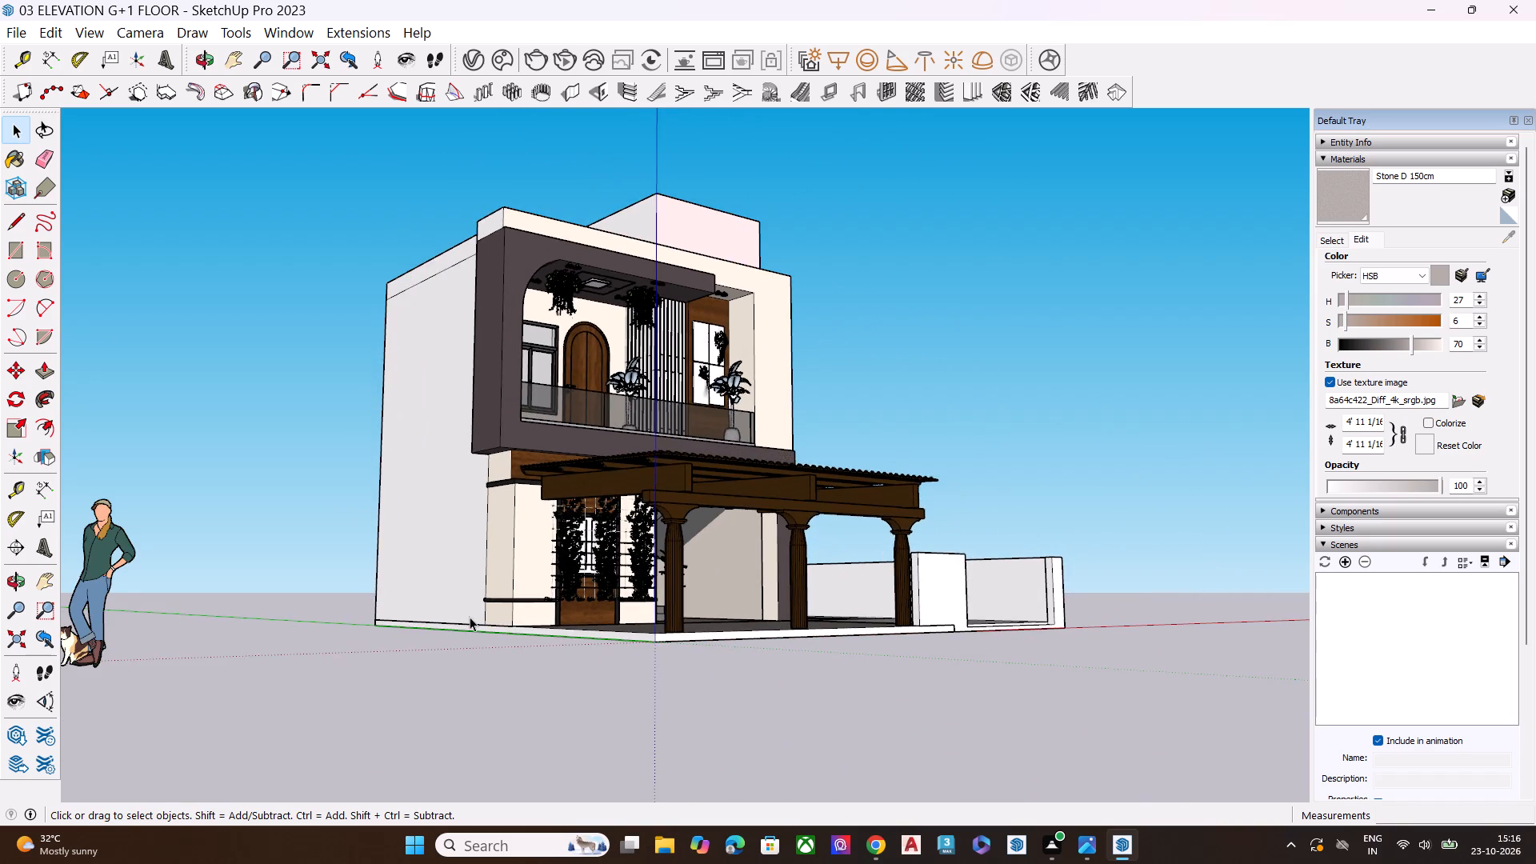
pyautogui.moveTo(470, 617); pyautogui.dragTo(506, 738, button='middle')
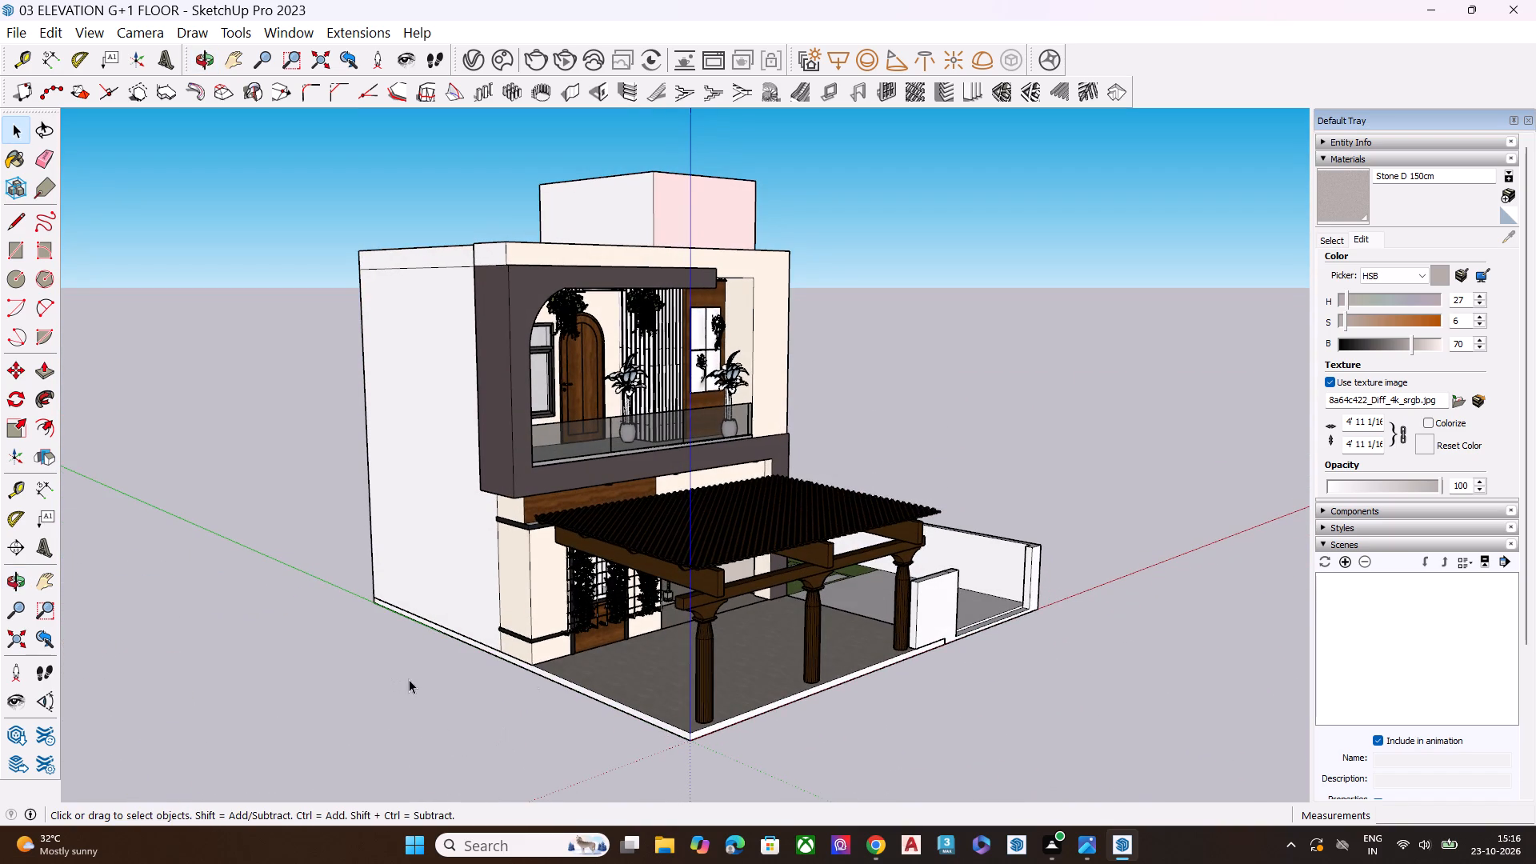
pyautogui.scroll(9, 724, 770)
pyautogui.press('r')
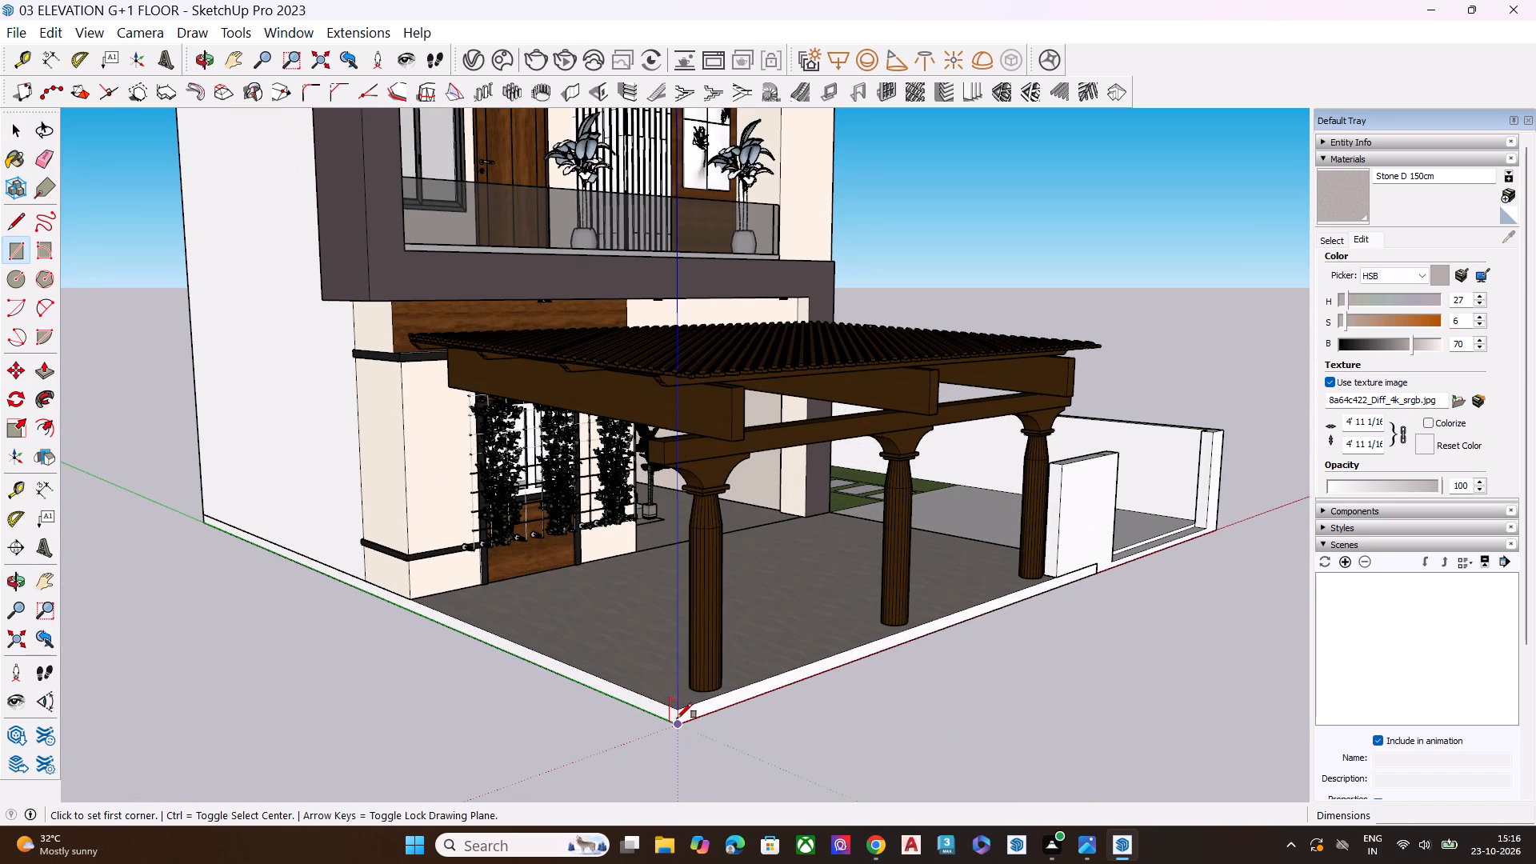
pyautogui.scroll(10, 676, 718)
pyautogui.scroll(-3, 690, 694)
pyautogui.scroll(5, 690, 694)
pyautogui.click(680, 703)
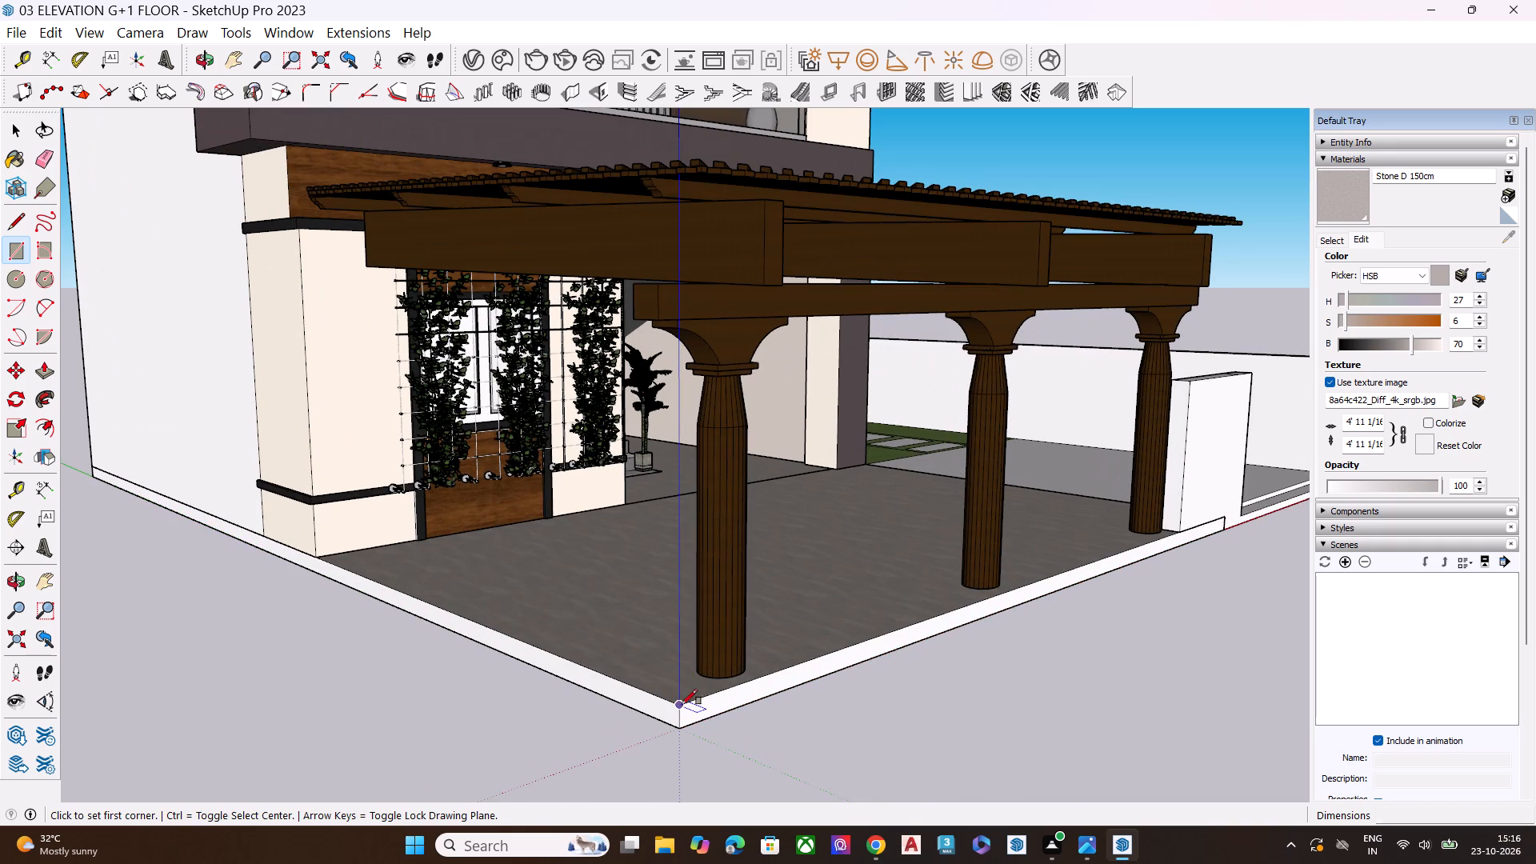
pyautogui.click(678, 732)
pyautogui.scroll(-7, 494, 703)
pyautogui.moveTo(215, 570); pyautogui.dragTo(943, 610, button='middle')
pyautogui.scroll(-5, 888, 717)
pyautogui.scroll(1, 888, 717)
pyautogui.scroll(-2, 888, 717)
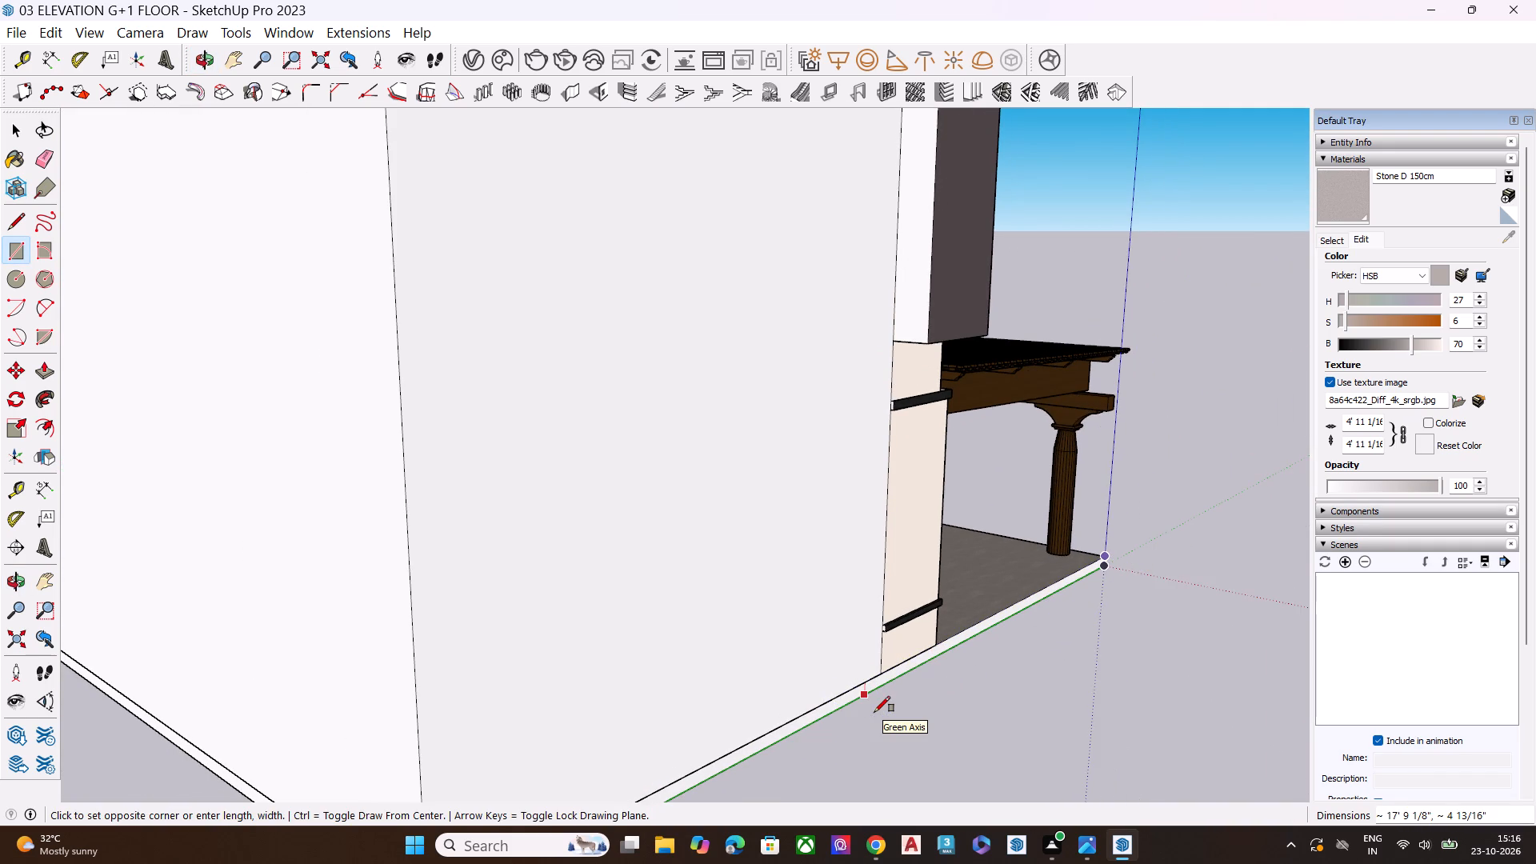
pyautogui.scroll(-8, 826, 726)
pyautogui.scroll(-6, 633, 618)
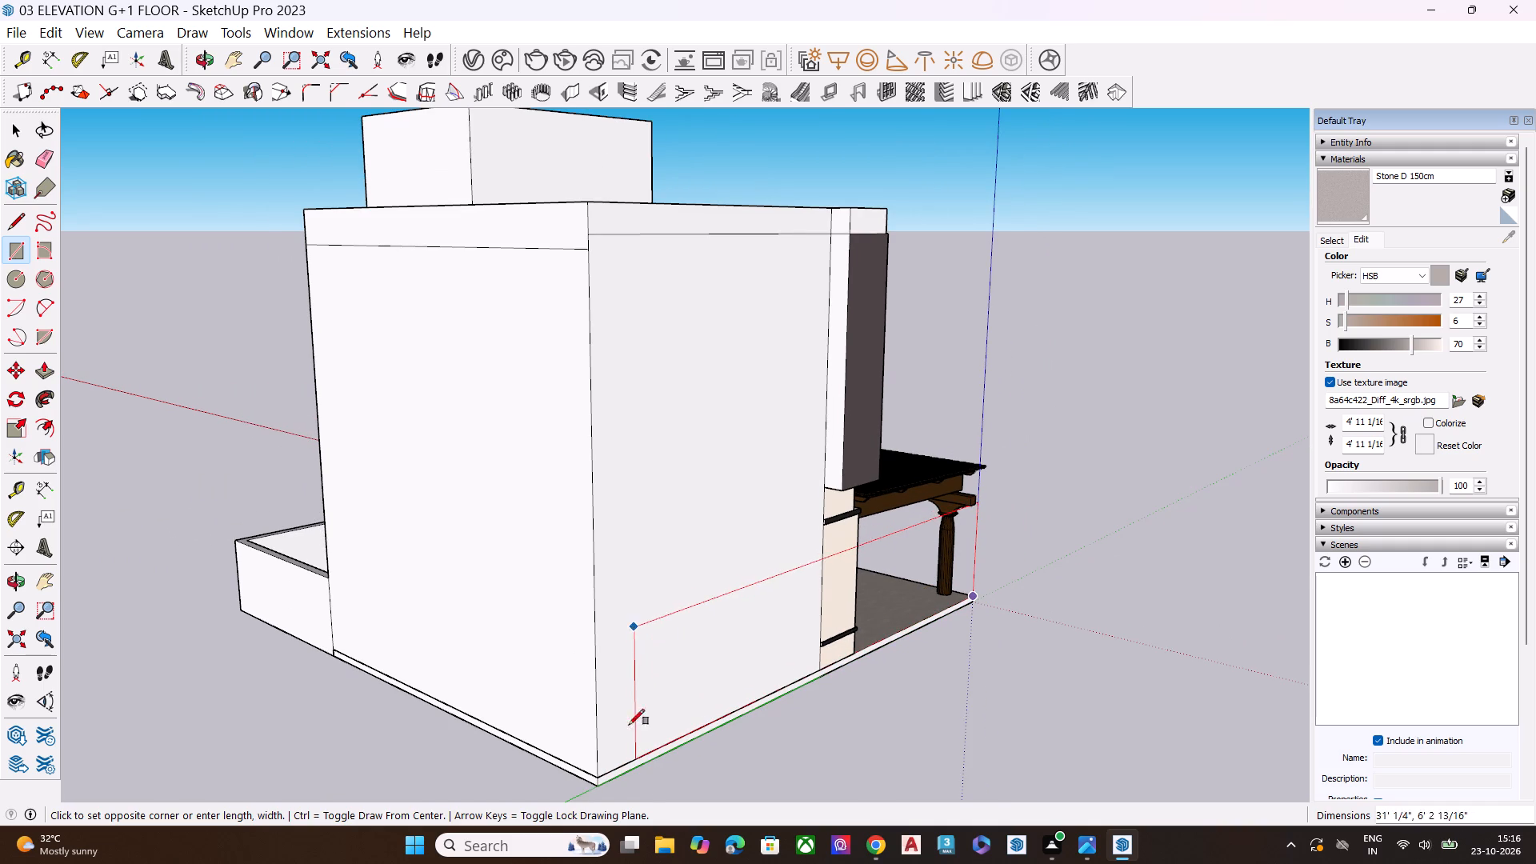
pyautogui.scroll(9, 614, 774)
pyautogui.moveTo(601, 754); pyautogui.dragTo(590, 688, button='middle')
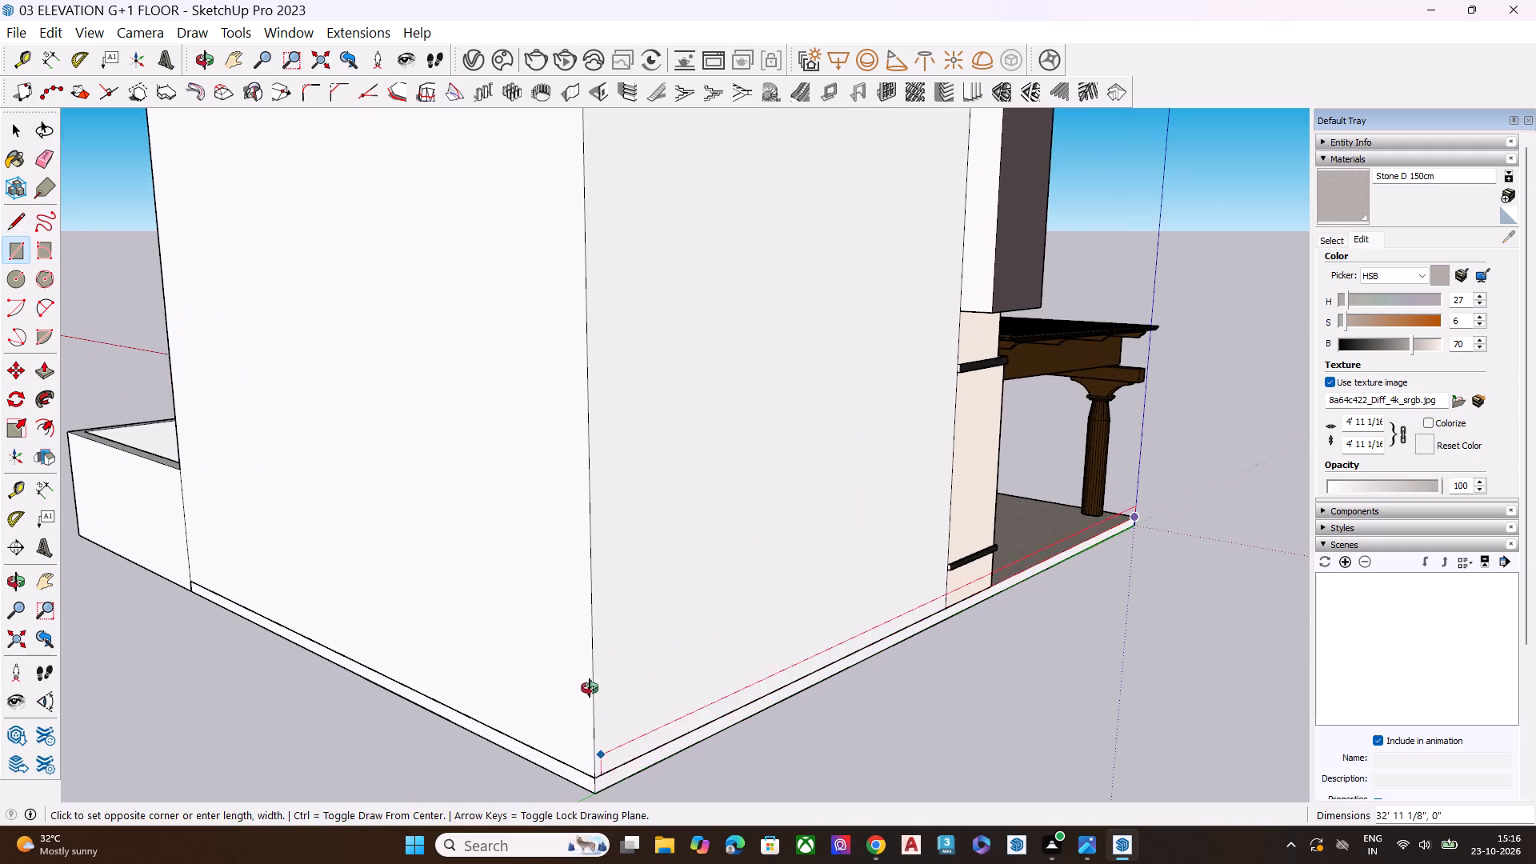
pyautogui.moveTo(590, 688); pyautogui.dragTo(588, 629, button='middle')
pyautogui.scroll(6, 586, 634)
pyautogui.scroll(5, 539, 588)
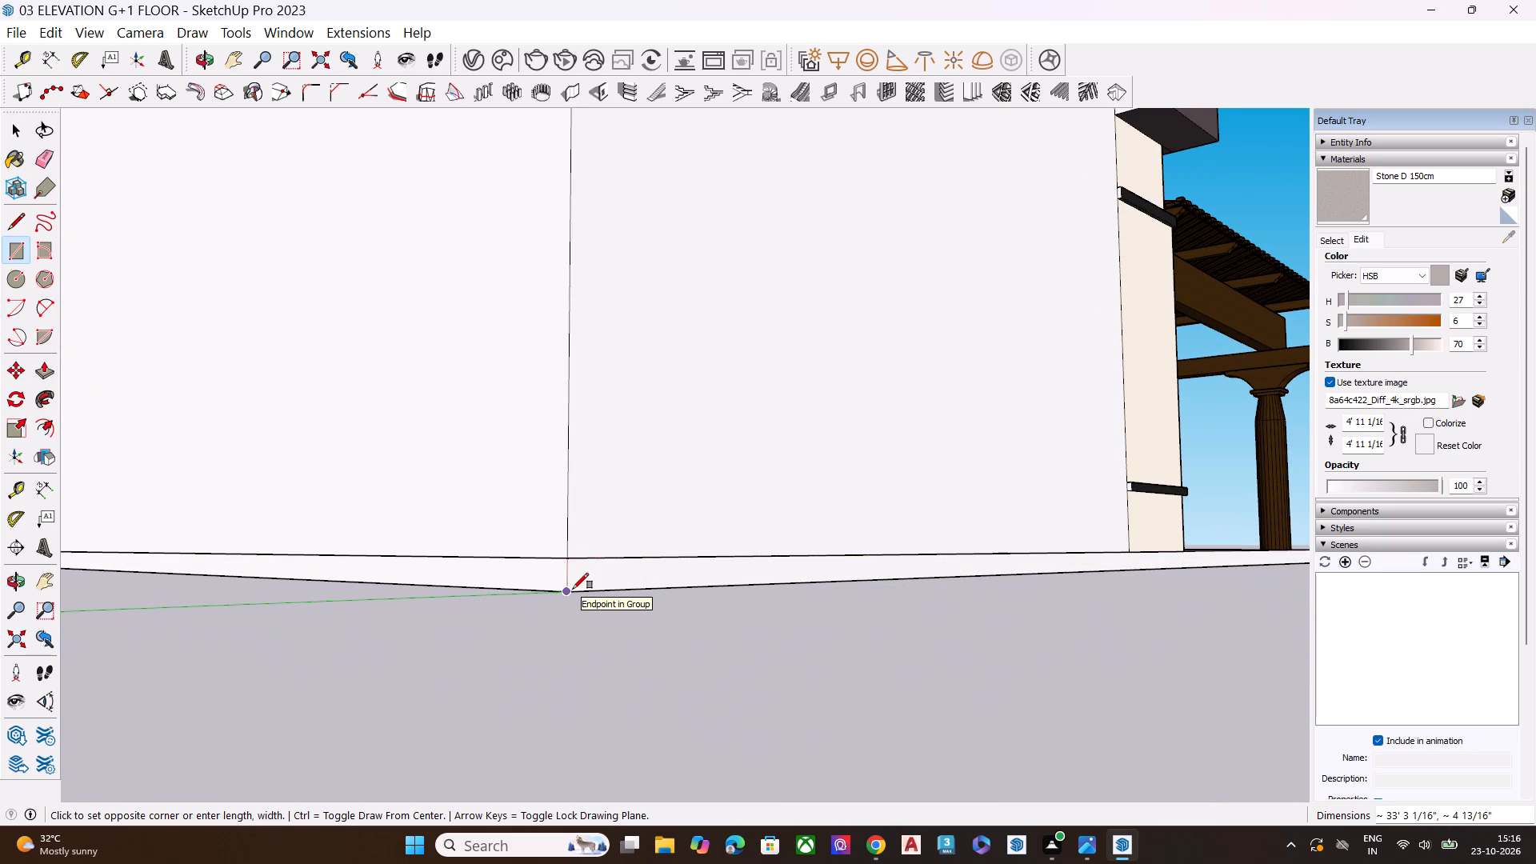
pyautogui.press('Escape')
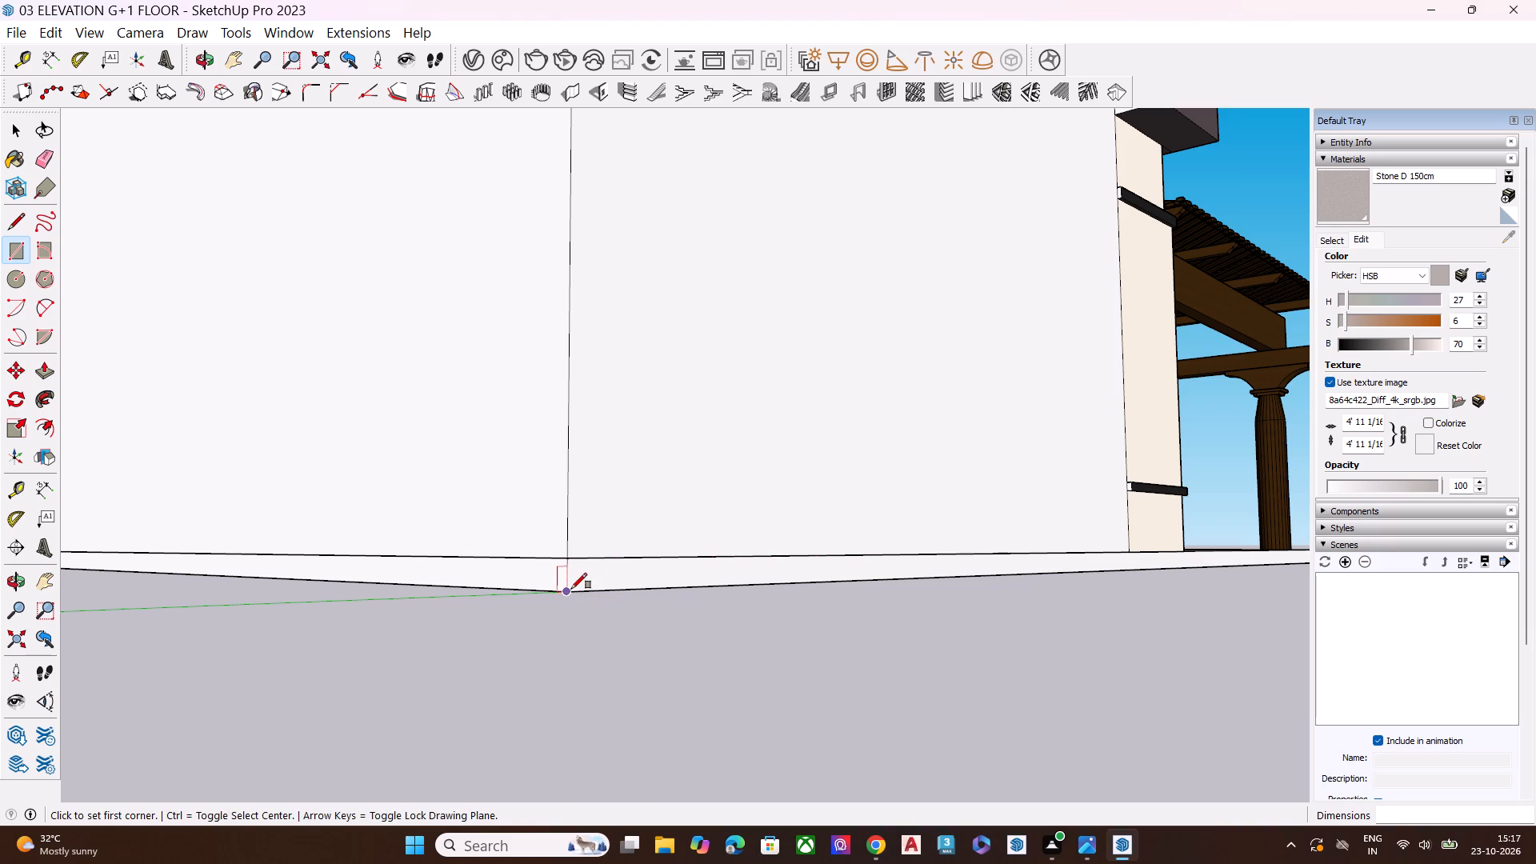
# Draw a rectangle about 33' 3" by 4 13/16" over the plinth's side face, from the rear corner to the front corner.
pyautogui.click(571, 589)
pyautogui.click(568, 559)
pyautogui.scroll(-2, 452, 666)
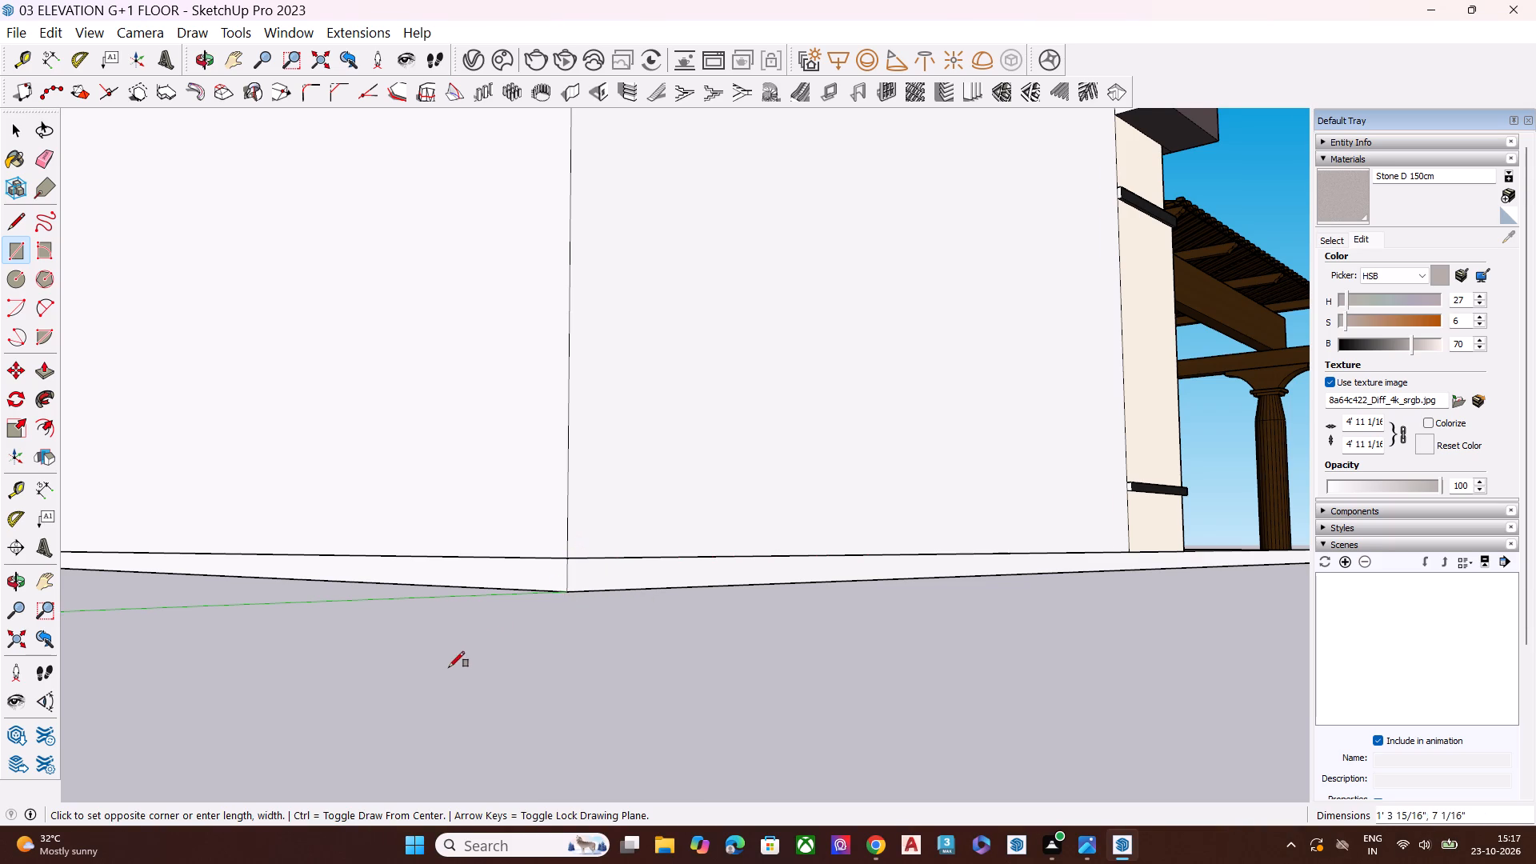
pyautogui.scroll(-6, 449, 667)
pyautogui.scroll(-8, 347, 664)
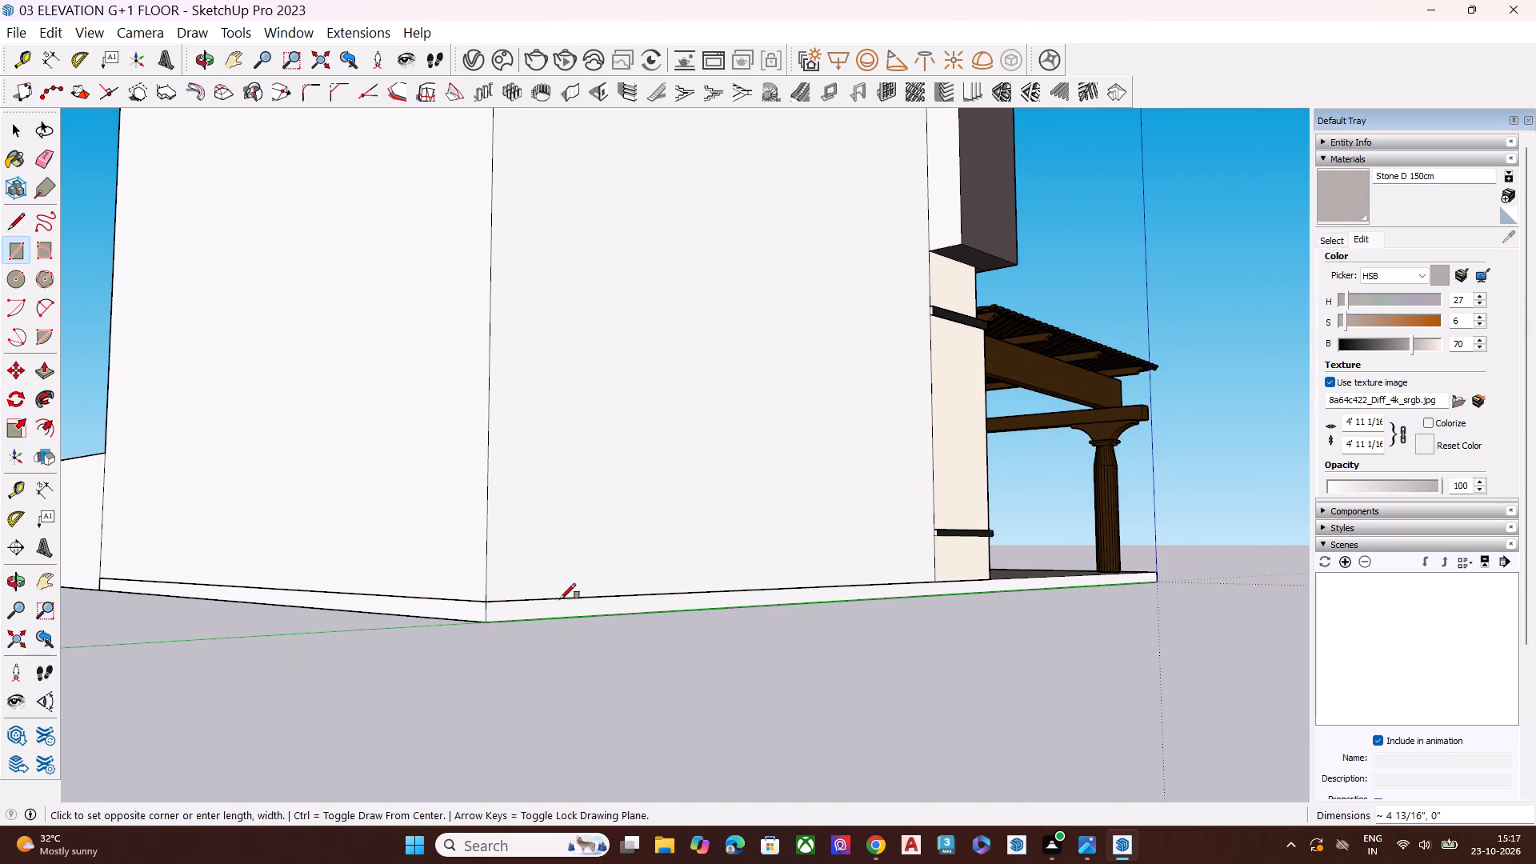
pyautogui.moveTo(1018, 599); pyautogui.dragTo(579, 654, button='middle')
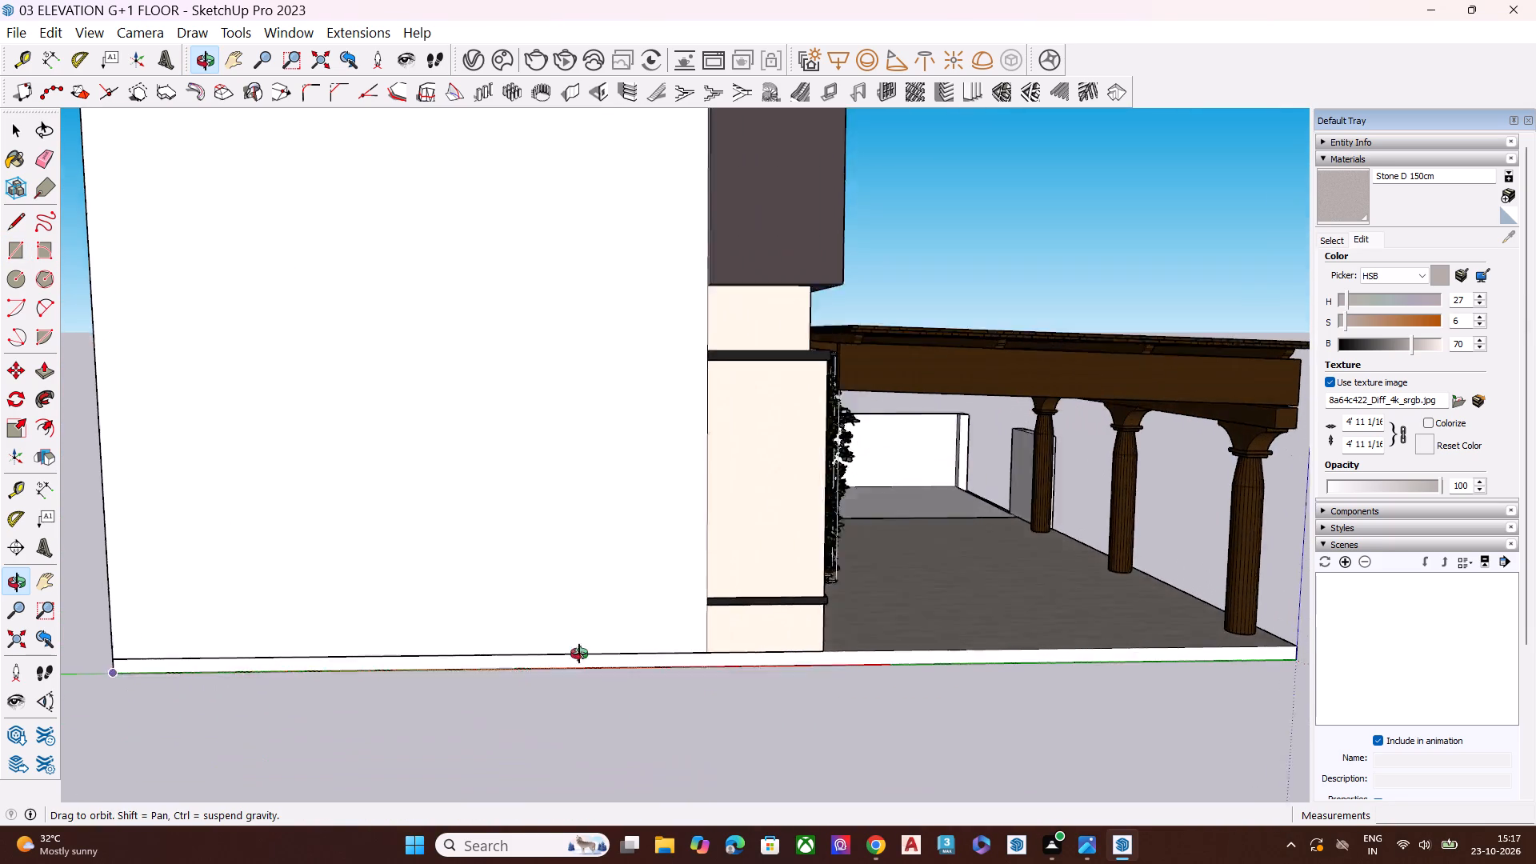
pyautogui.moveTo(579, 654); pyautogui.dragTo(502, 632, button='middle')
pyautogui.scroll(3, 1234, 651)
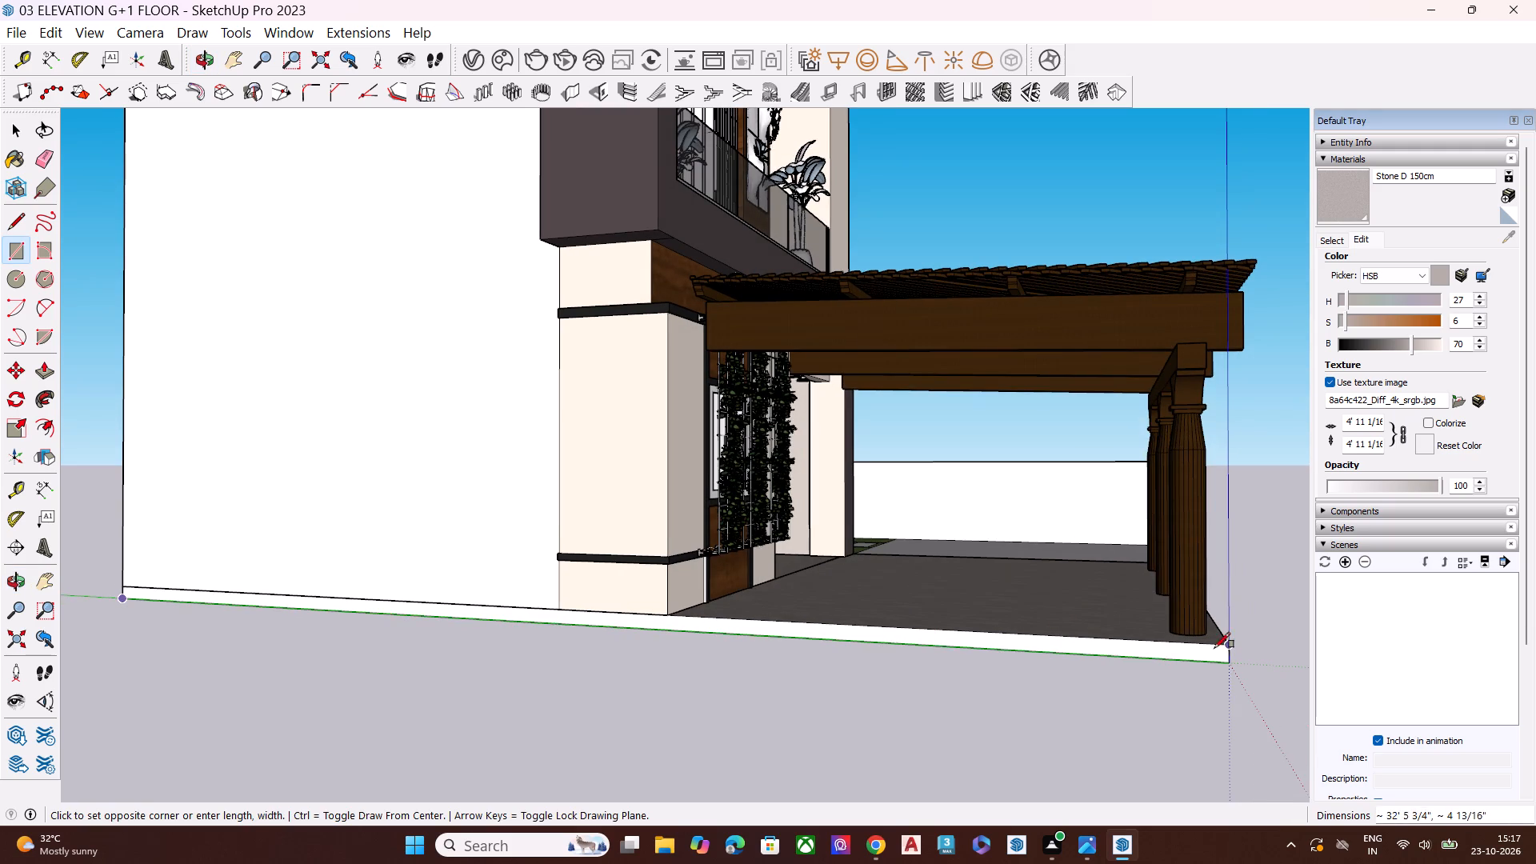
pyautogui.scroll(3, 1214, 648)
pyautogui.click(1233, 644)
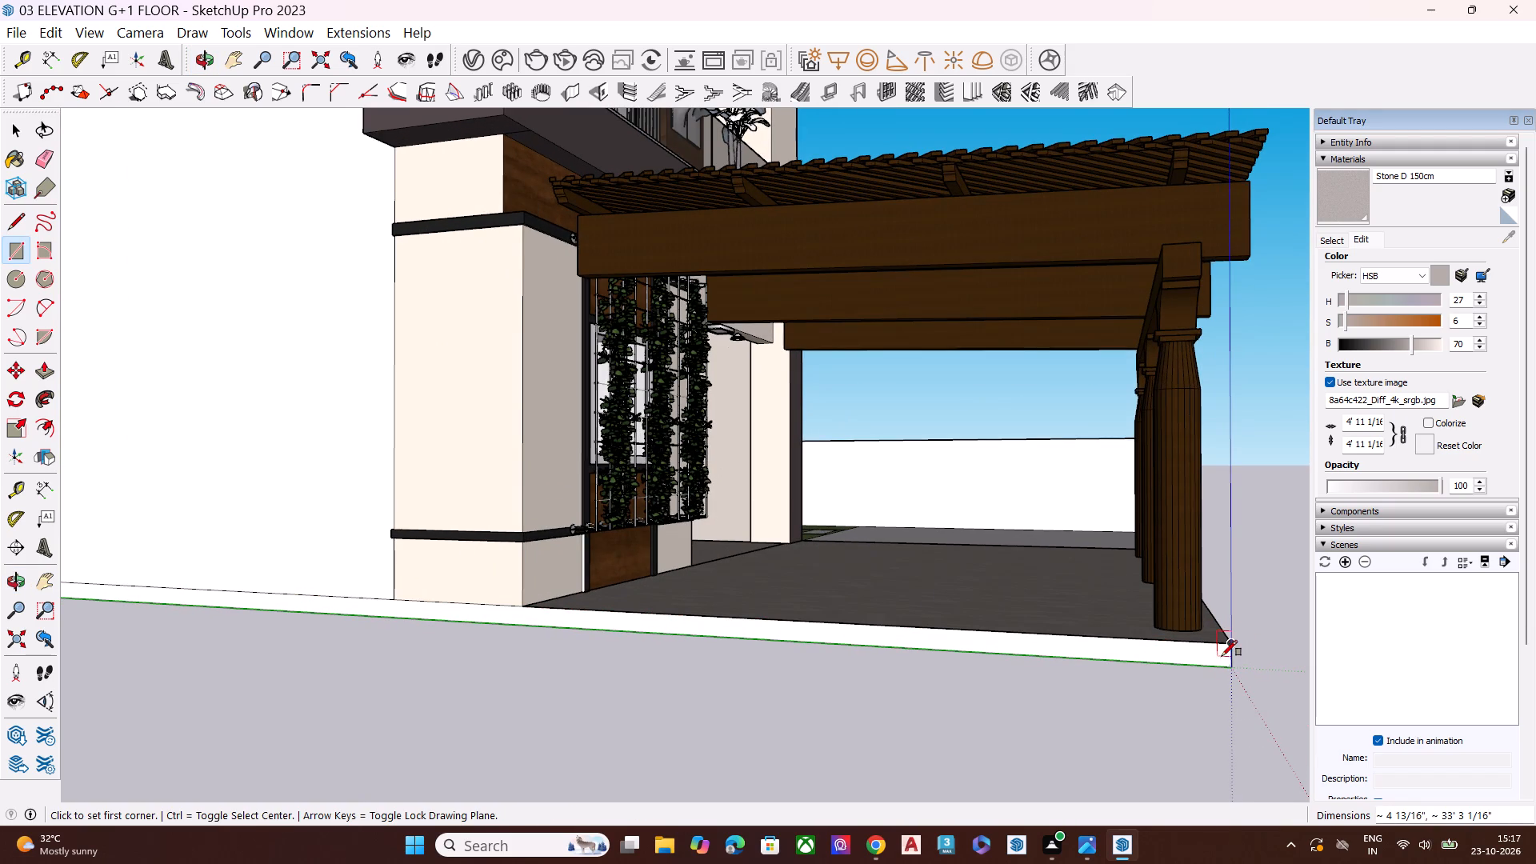
# Push/Pull the new plinth side face outward about 7' 1" to form a ground strip beside the house.
pyautogui.press('space')
pyautogui.click(1216, 658)
pyautogui.press('p')
pyautogui.click(1216, 658)
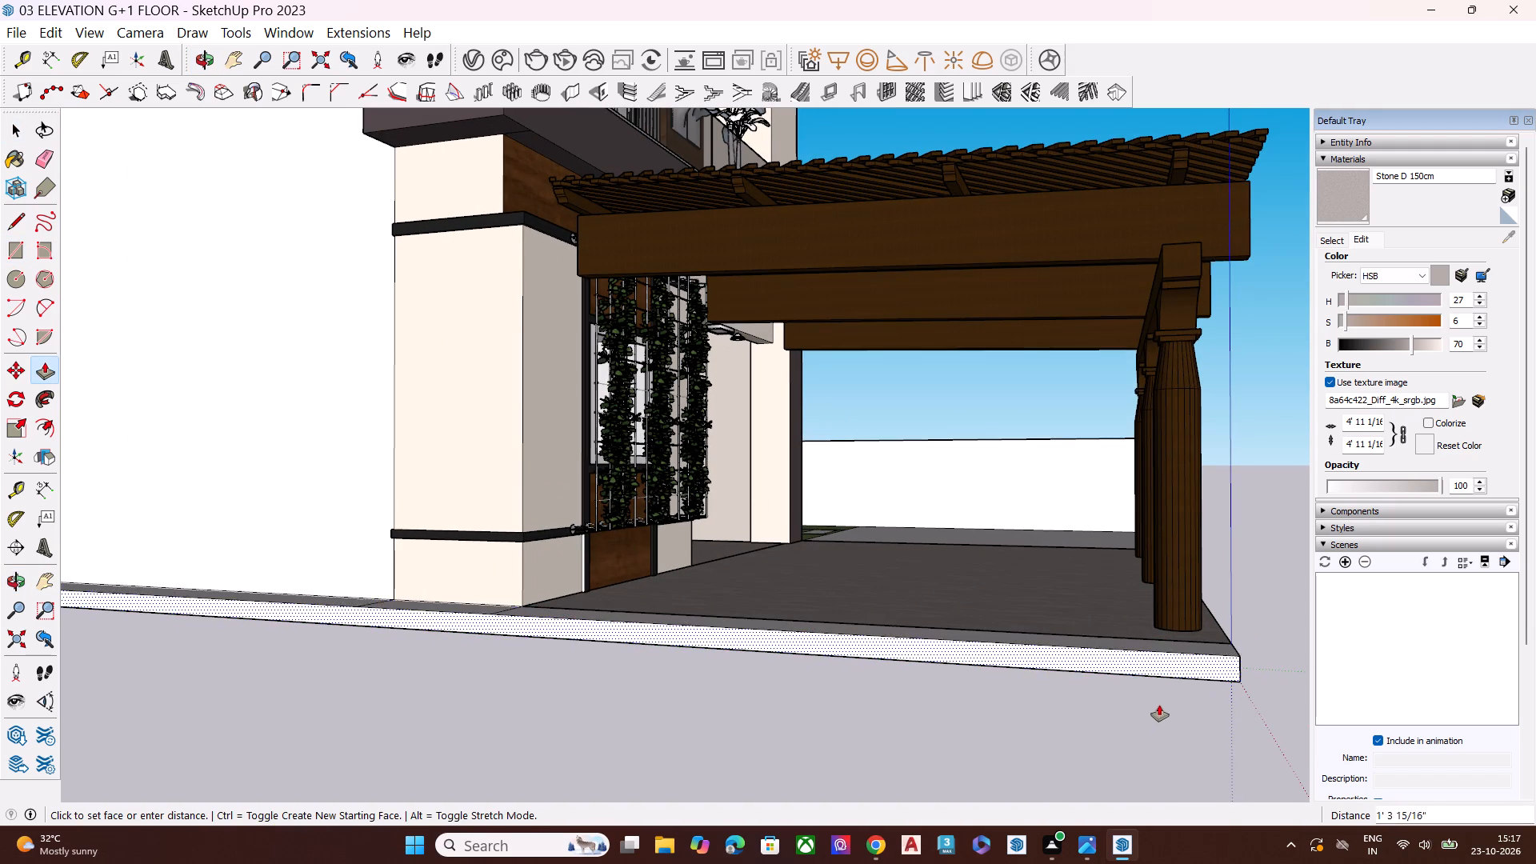
pyautogui.scroll(-6, 1162, 717)
pyautogui.scroll(2, 1176, 737)
pyautogui.scroll(-2, 1176, 737)
pyautogui.moveTo(1131, 694); pyautogui.dragTo(1185, 863, button='middle')
pyautogui.scroll(-3, 1098, 685)
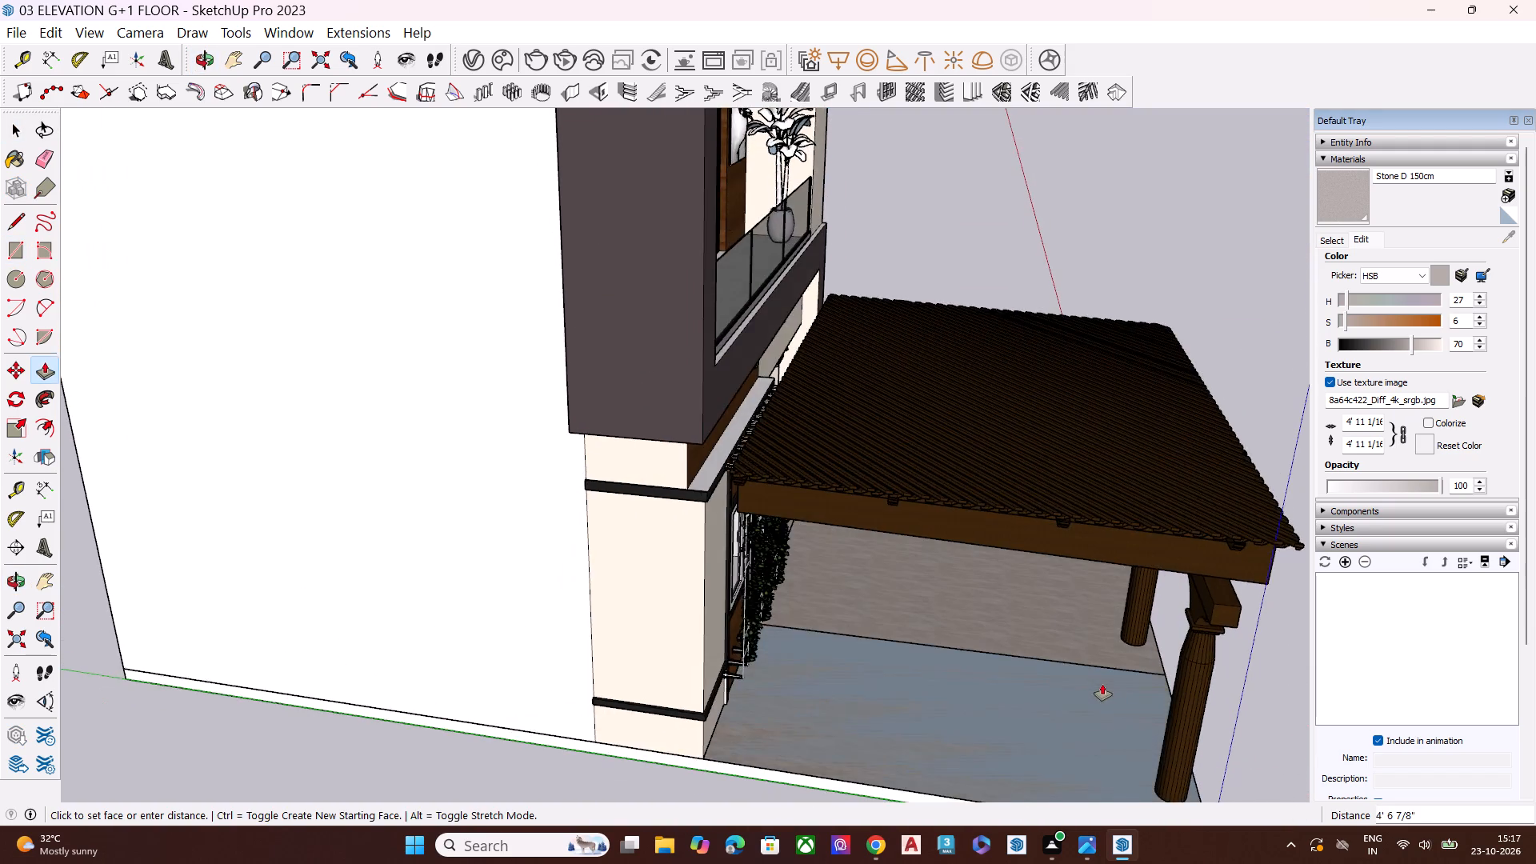
pyautogui.scroll(-13, 1102, 684)
pyautogui.scroll(-9, 994, 564)
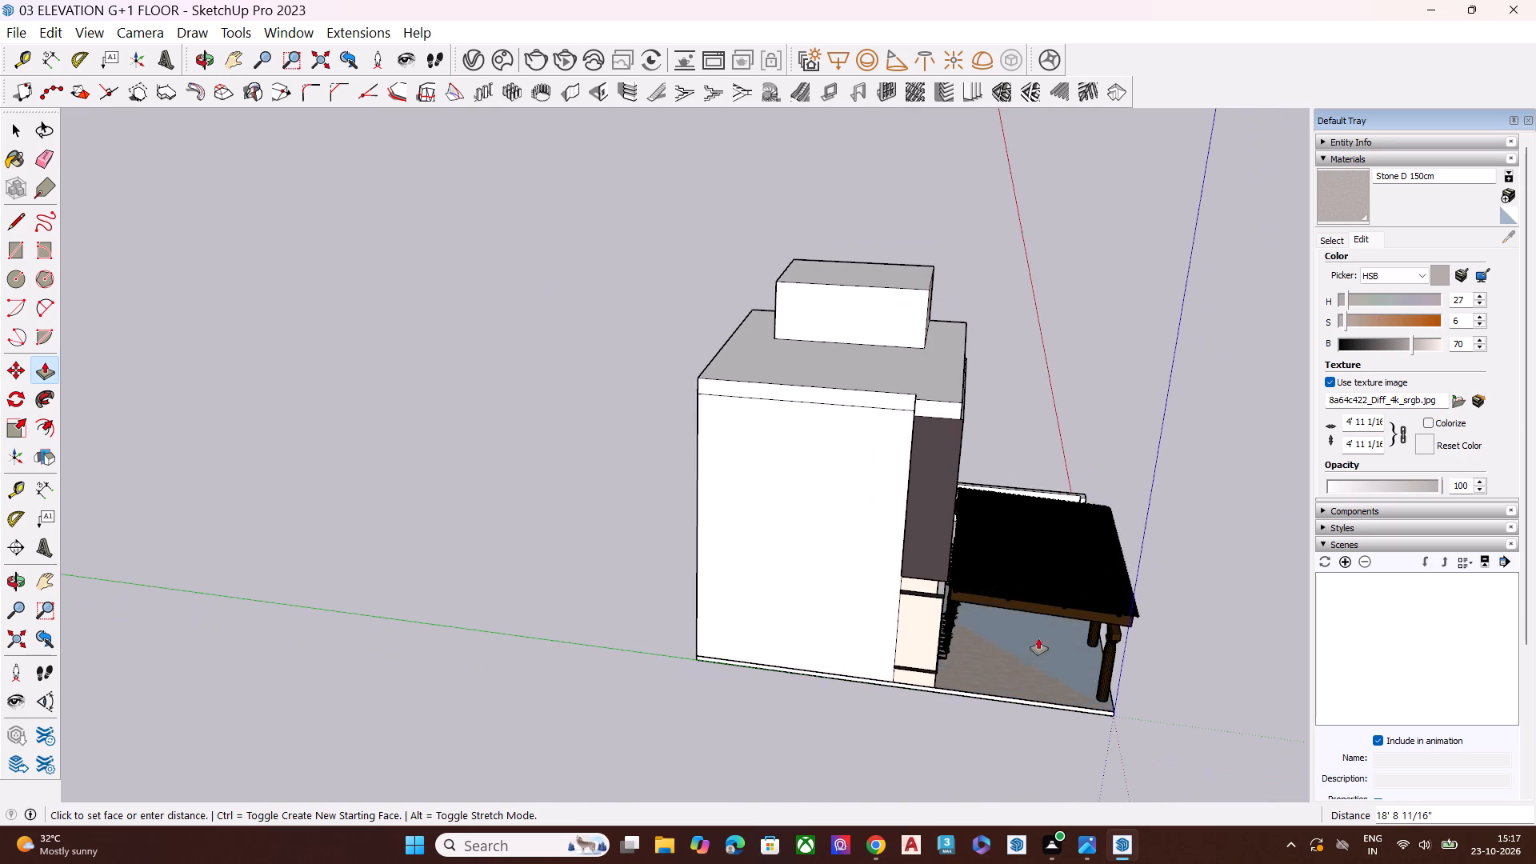
pyautogui.scroll(-4, 1042, 645)
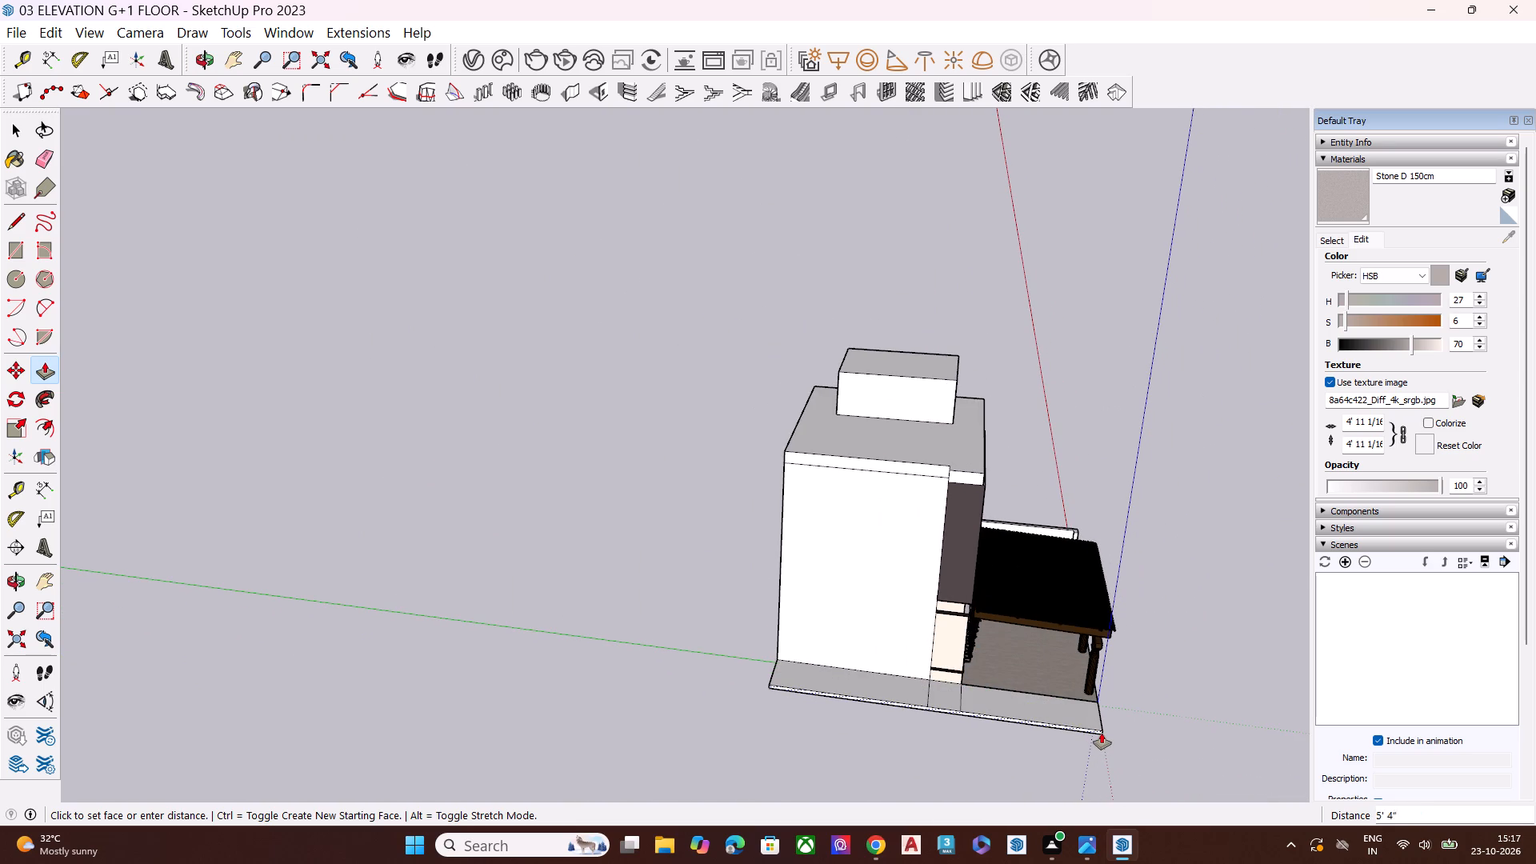
pyautogui.click(1103, 745)
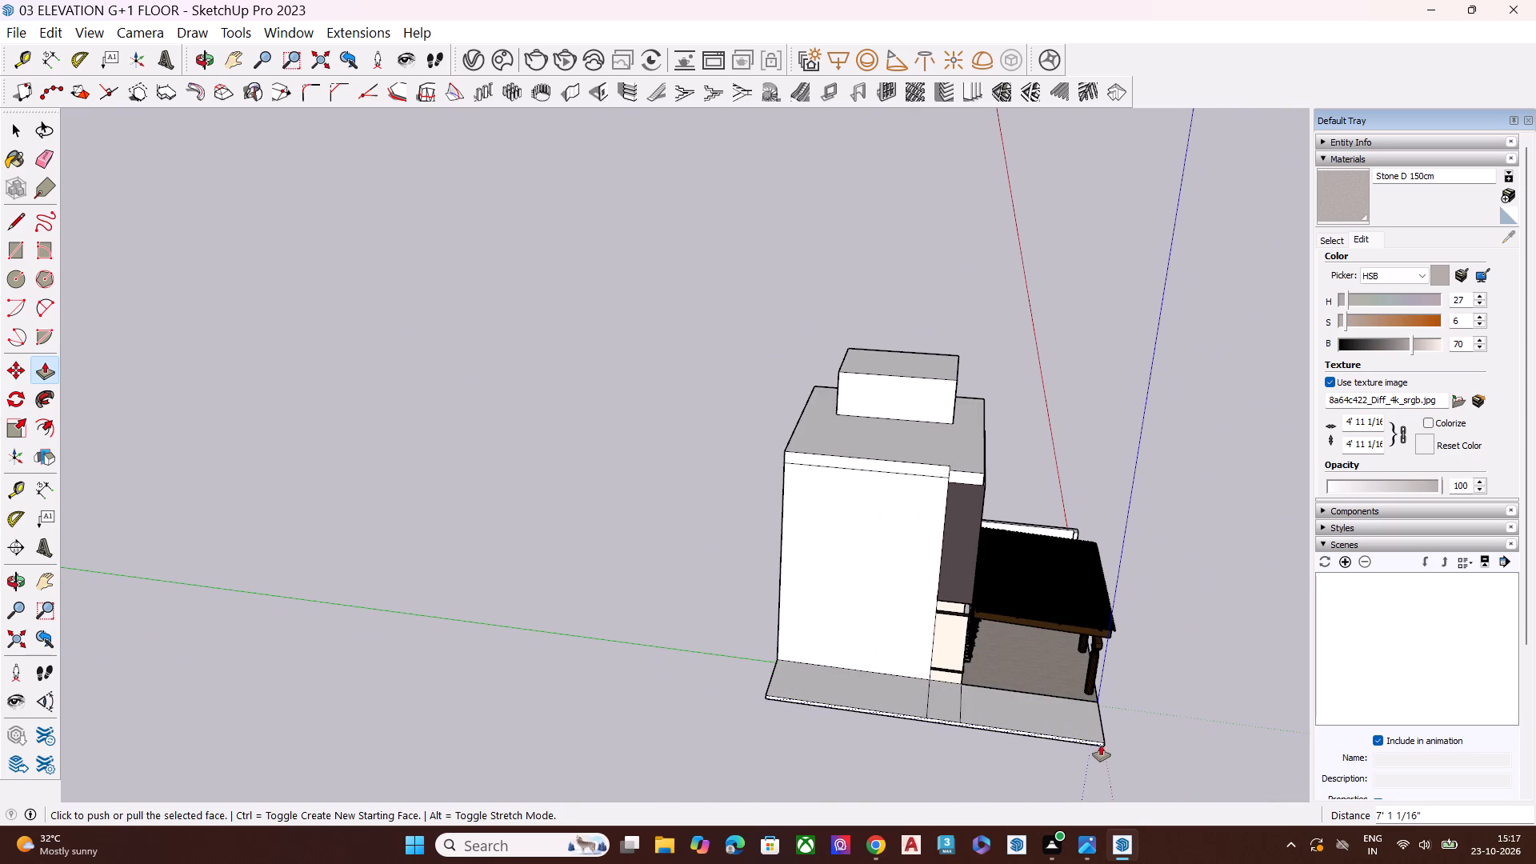
# Erase the two edges crossing the top of the new ground strip near the front column.
pyautogui.press('space')
pyautogui.scroll(13, 930, 703)
pyautogui.press('e')
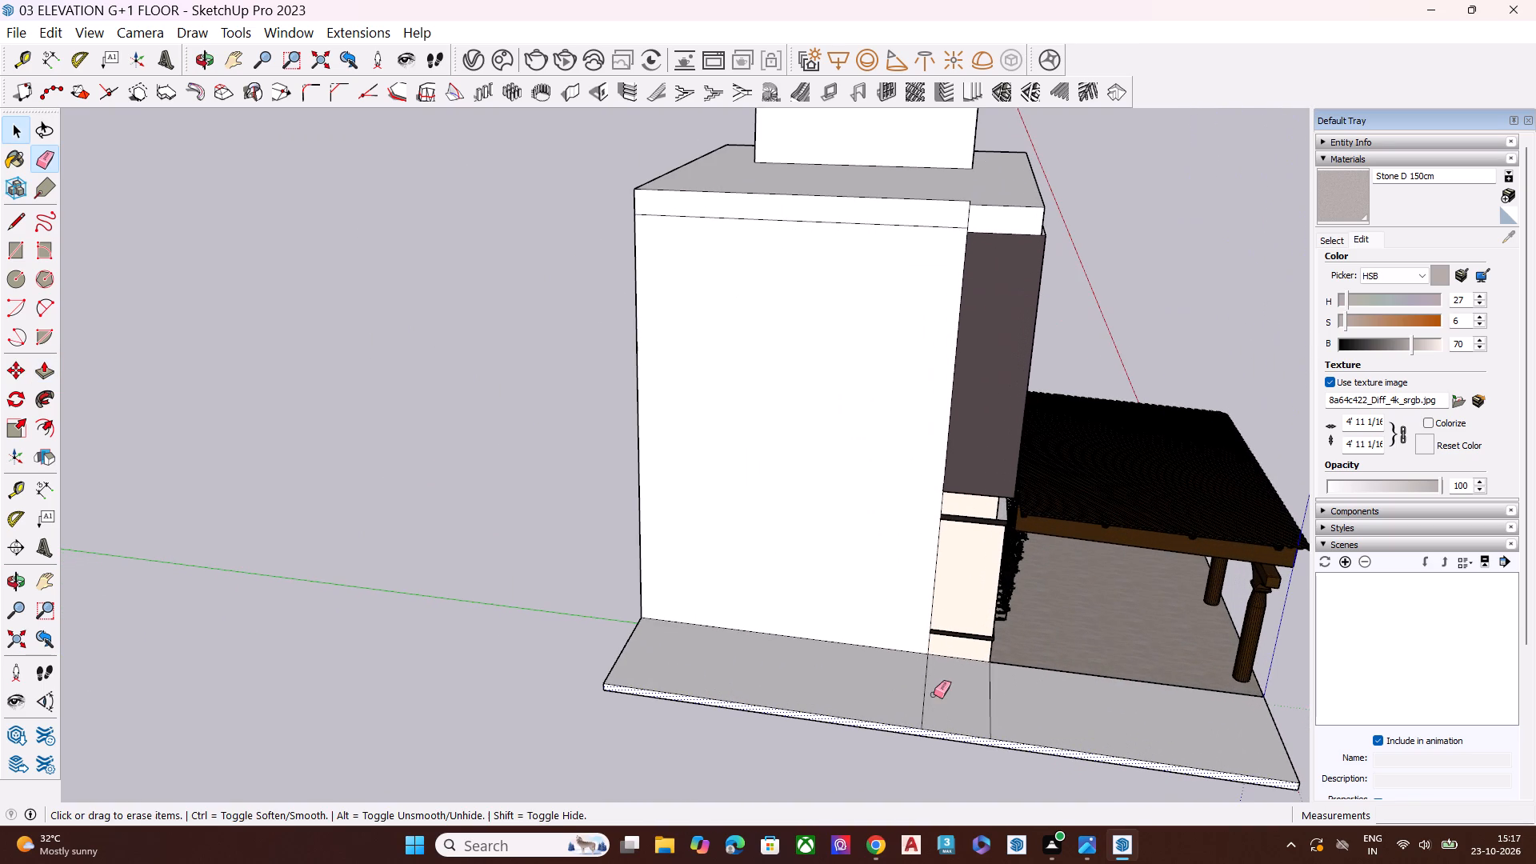
pyautogui.click(924, 702)
pyautogui.click(990, 706)
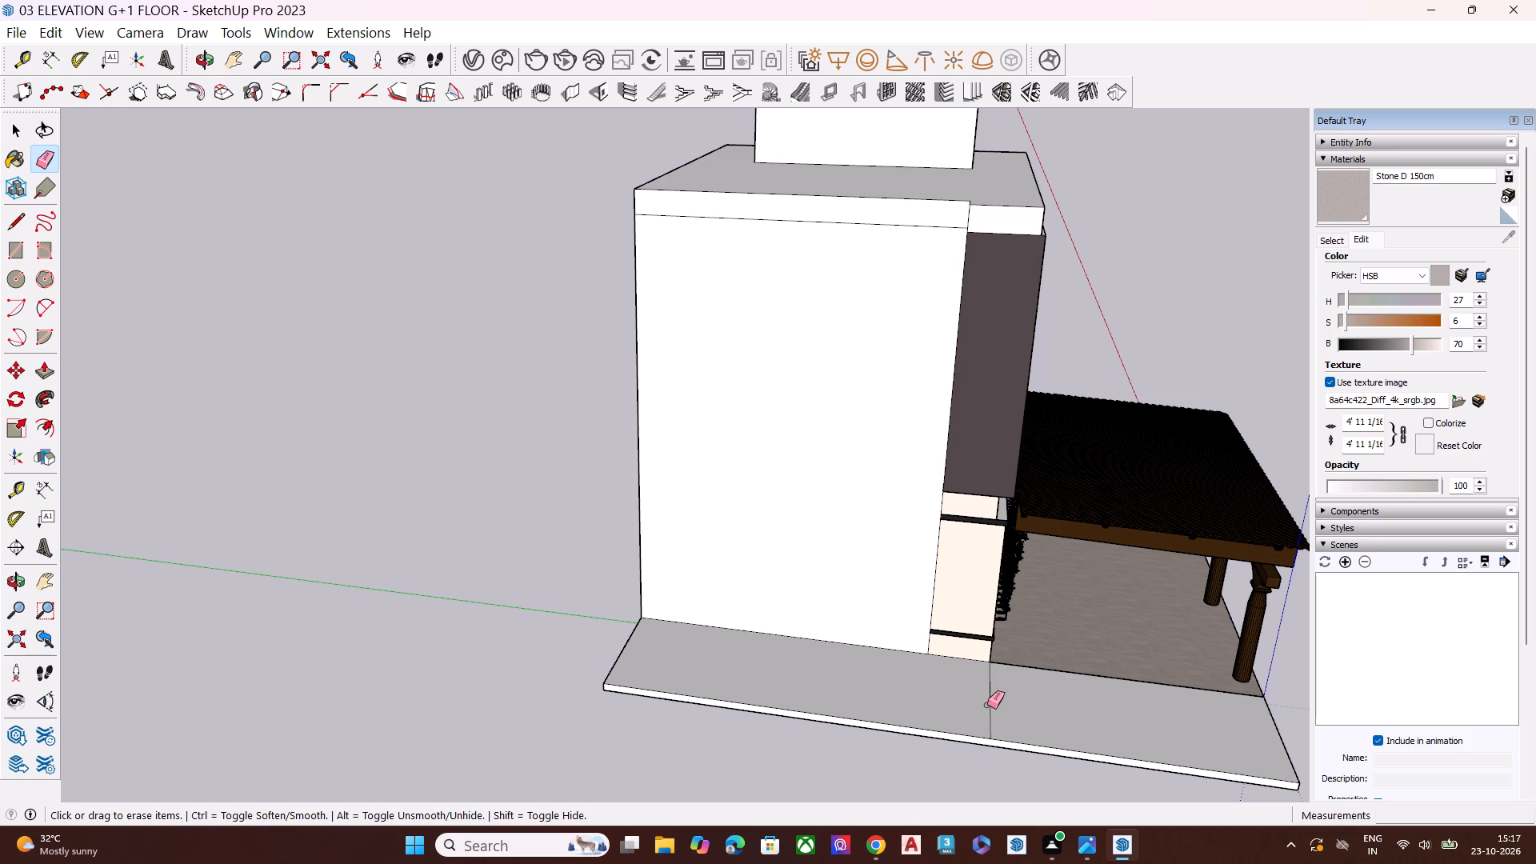
# Pick the Grass D 200cm material in the V-Ray Asset Editor and paint the top of the new ground strip with it.
pyautogui.click(472, 60)
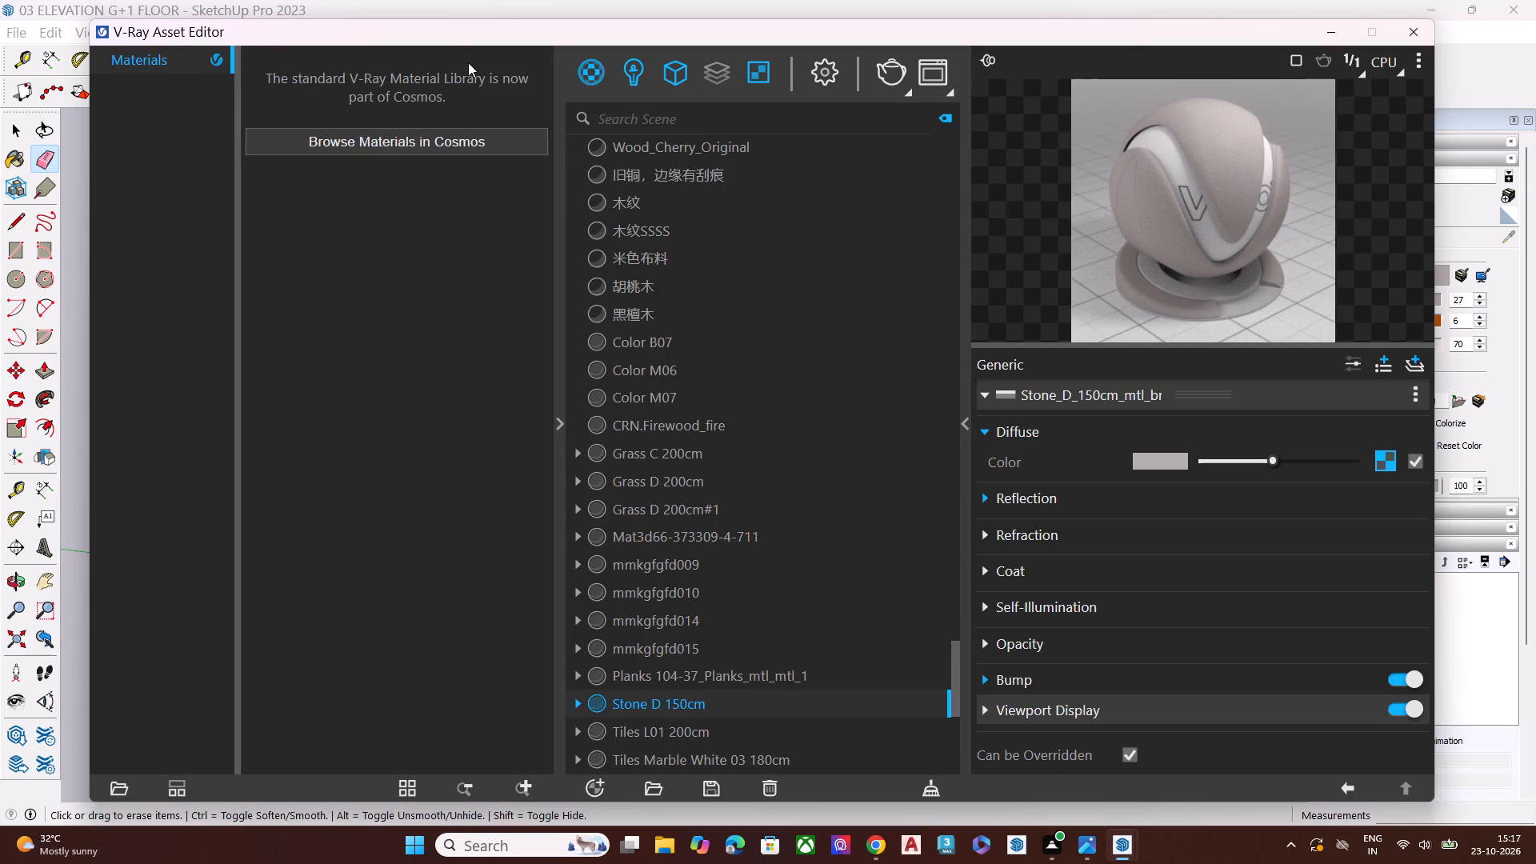
pyautogui.click(689, 456)
pyautogui.click(698, 478)
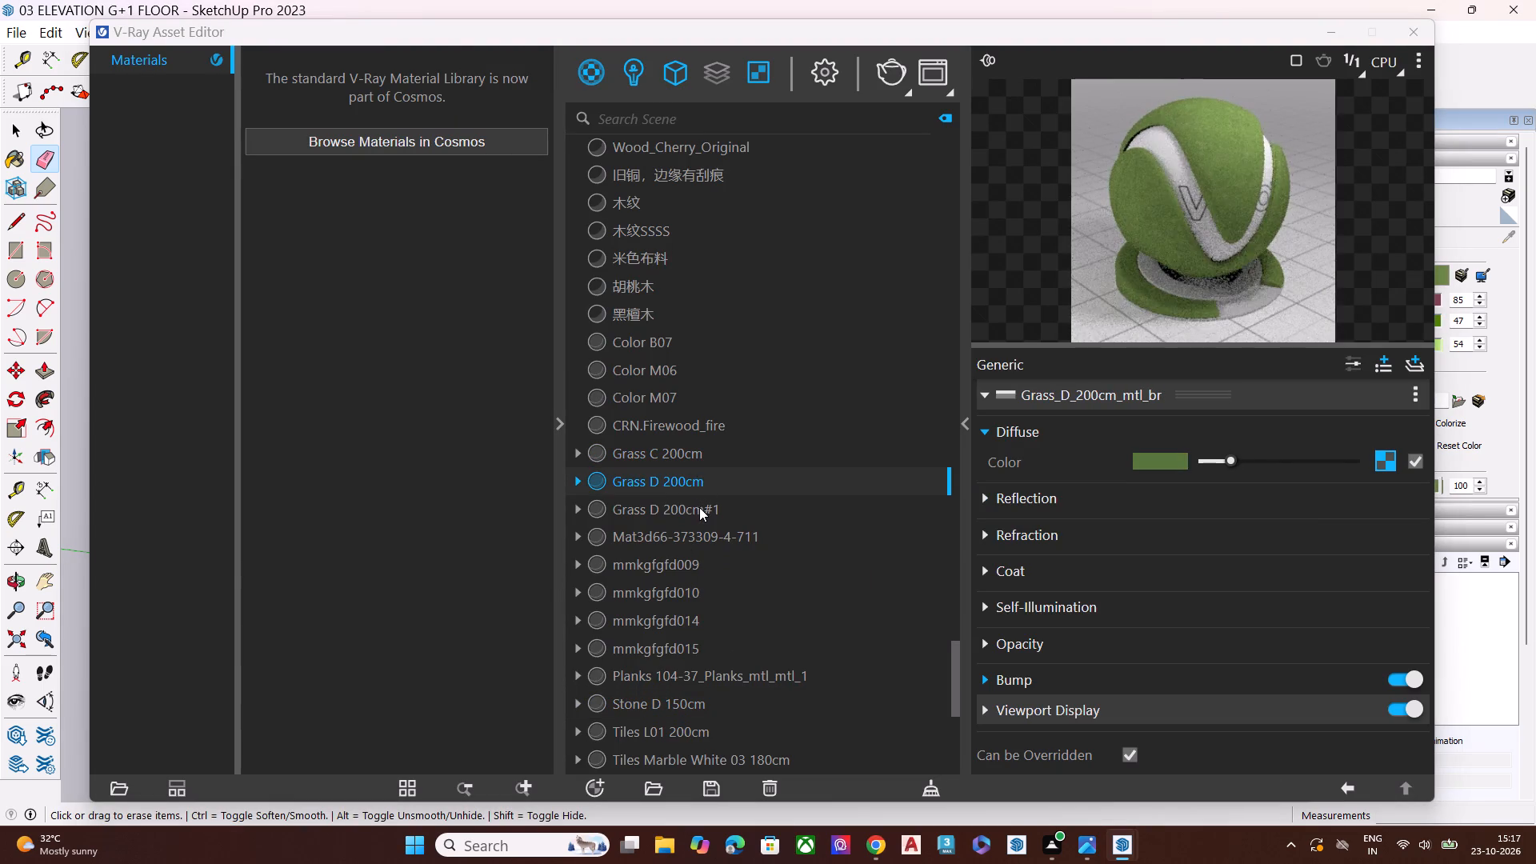
pyautogui.click(699, 508)
pyautogui.click(696, 456)
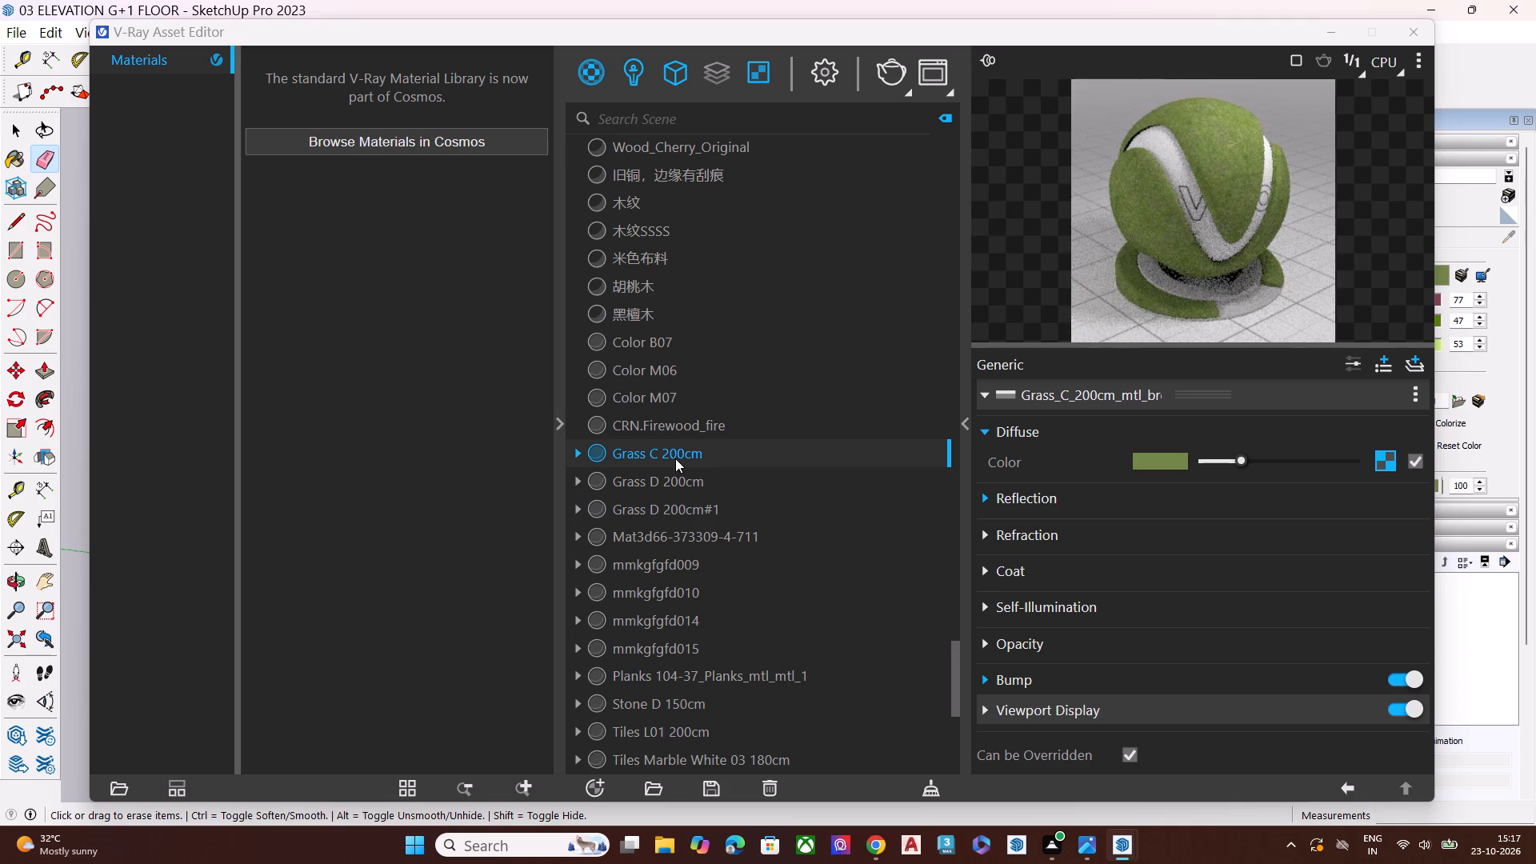
pyautogui.click(683, 477)
pyautogui.click(686, 486)
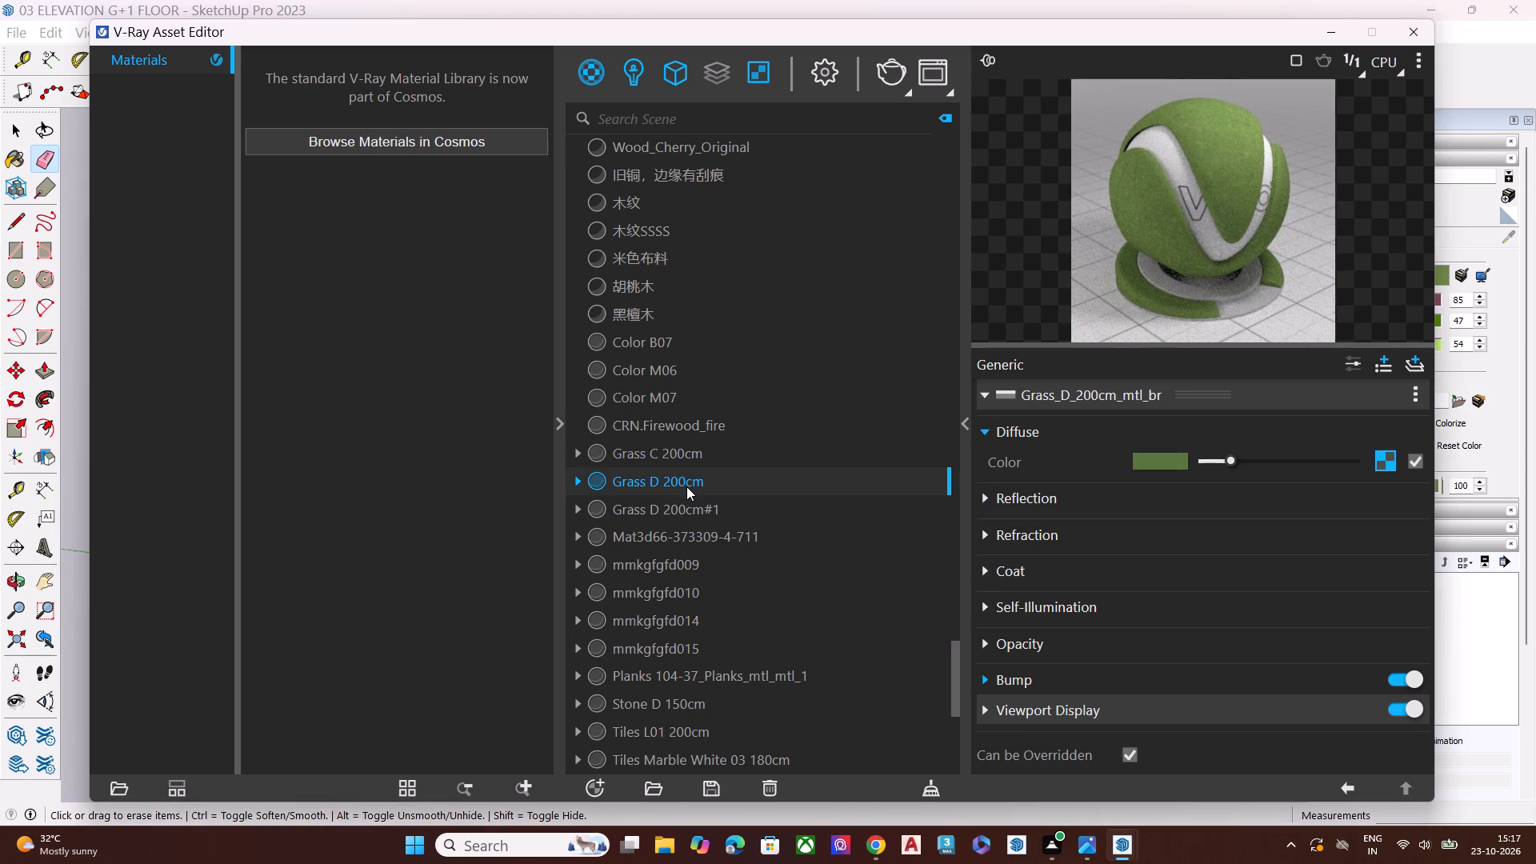
pyautogui.click(1323, 35)
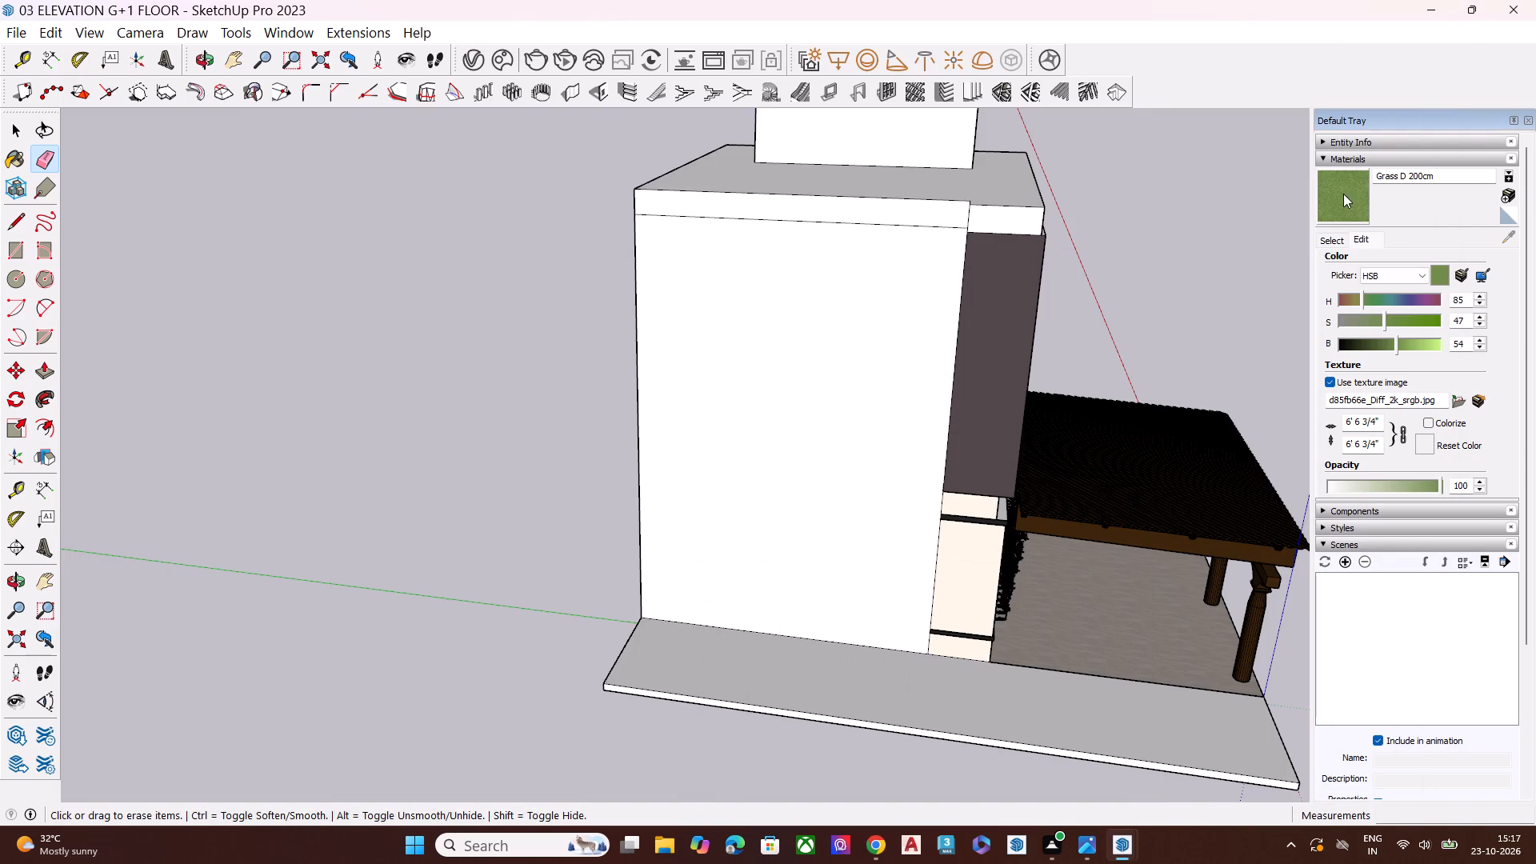
pyautogui.click(1342, 203)
pyautogui.click(1015, 688)
pyautogui.scroll(-6, 698, 548)
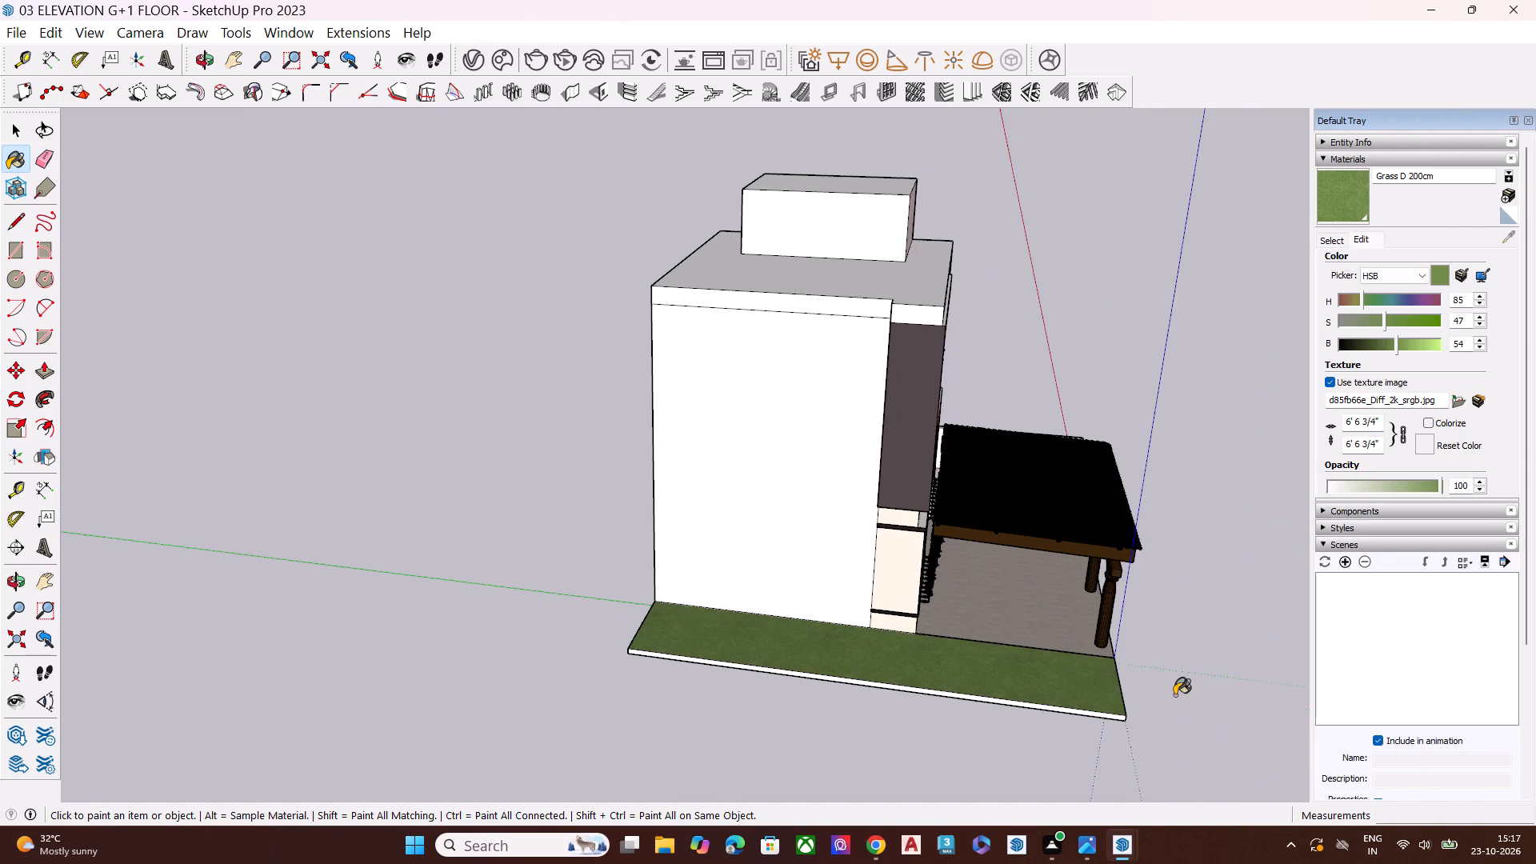
pyautogui.moveTo(1185, 696); pyautogui.dragTo(858, 572, button='middle')
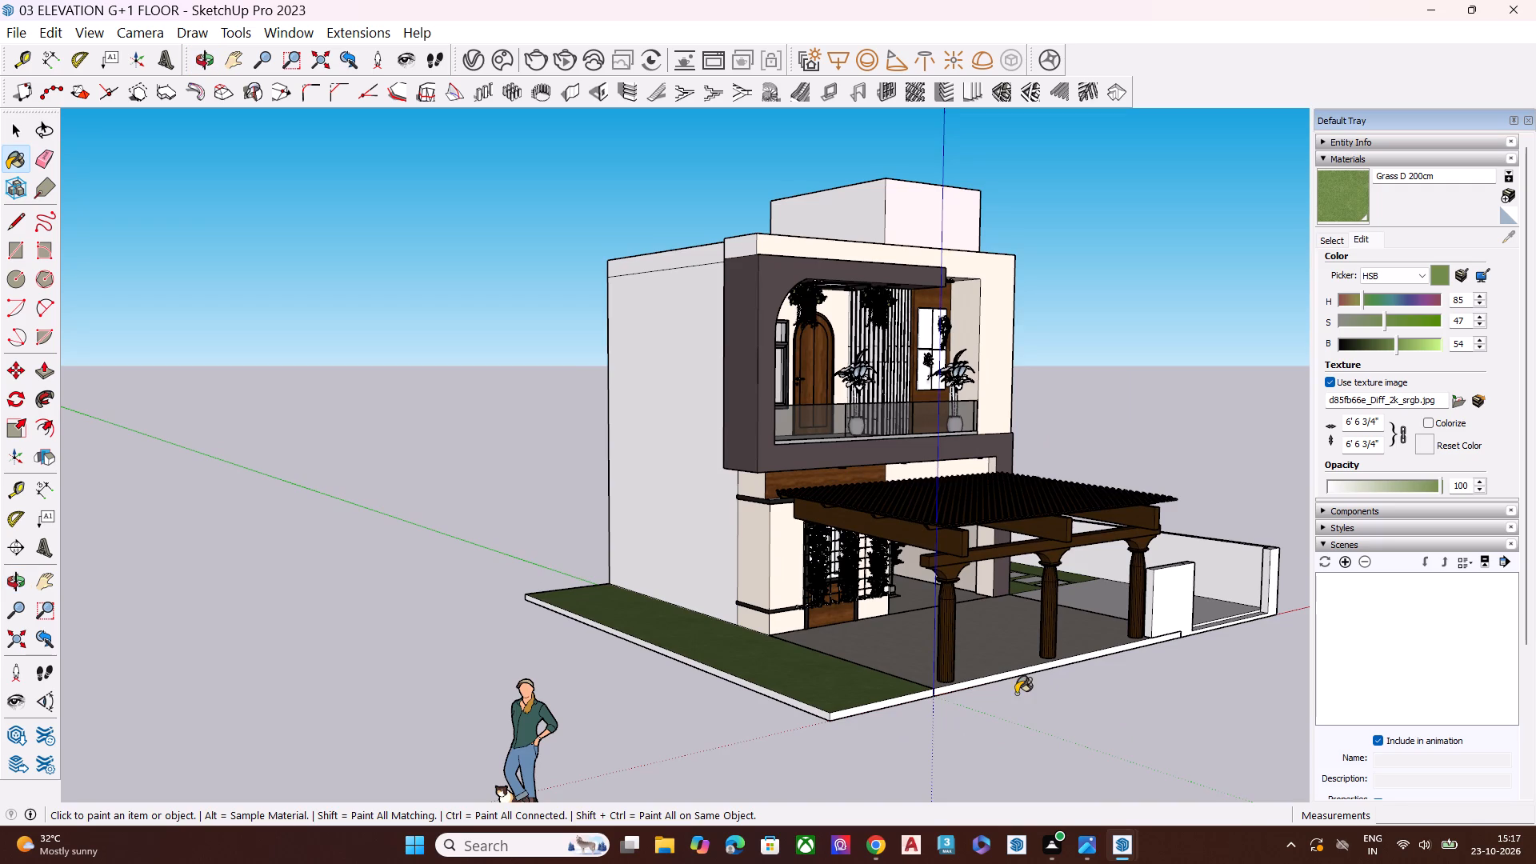
pyautogui.scroll(2, 987, 697)
pyautogui.press('space')
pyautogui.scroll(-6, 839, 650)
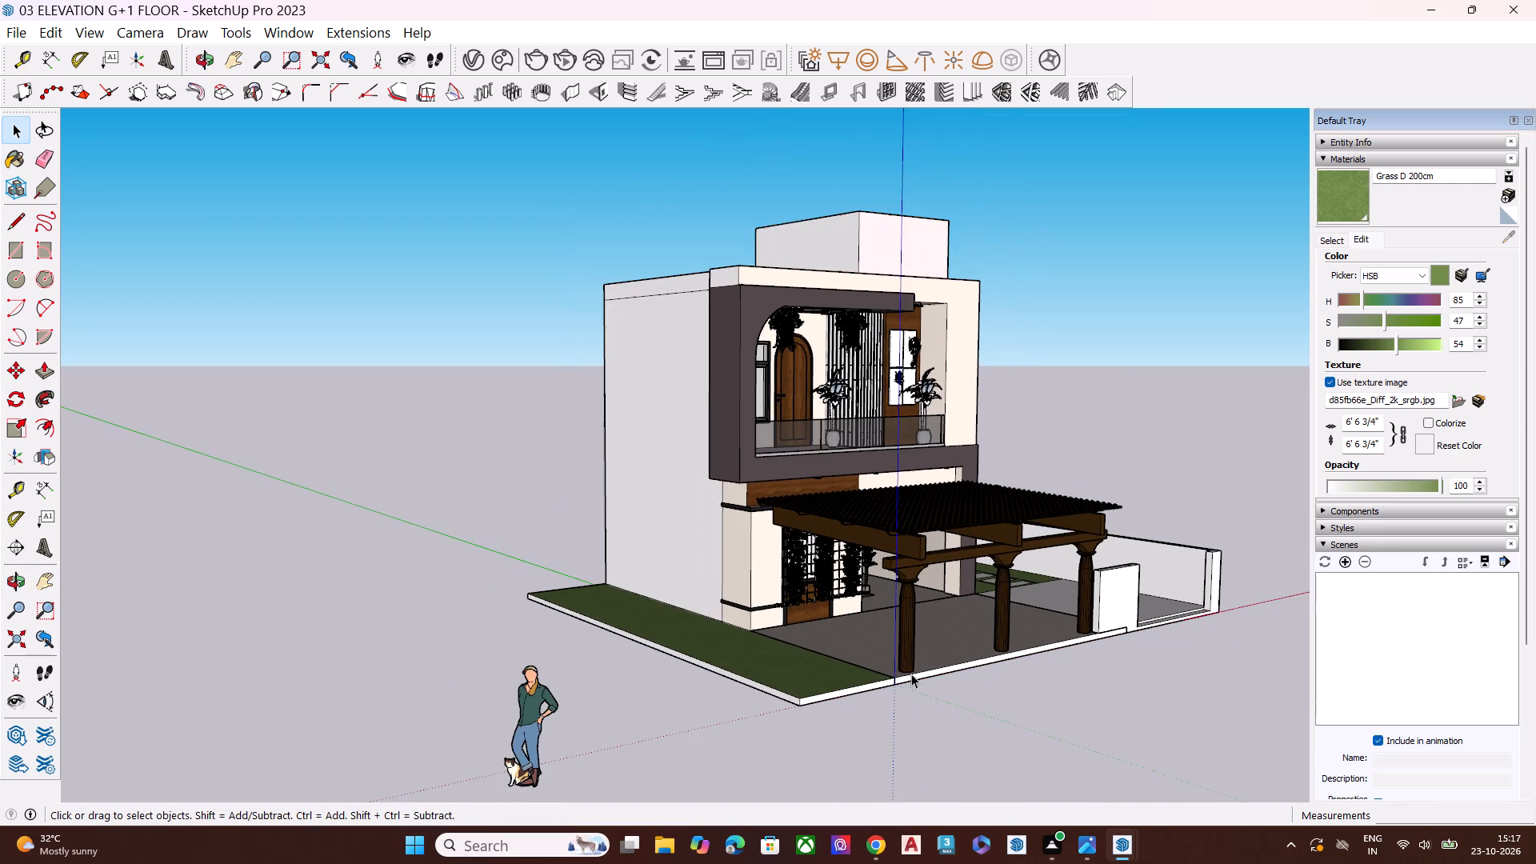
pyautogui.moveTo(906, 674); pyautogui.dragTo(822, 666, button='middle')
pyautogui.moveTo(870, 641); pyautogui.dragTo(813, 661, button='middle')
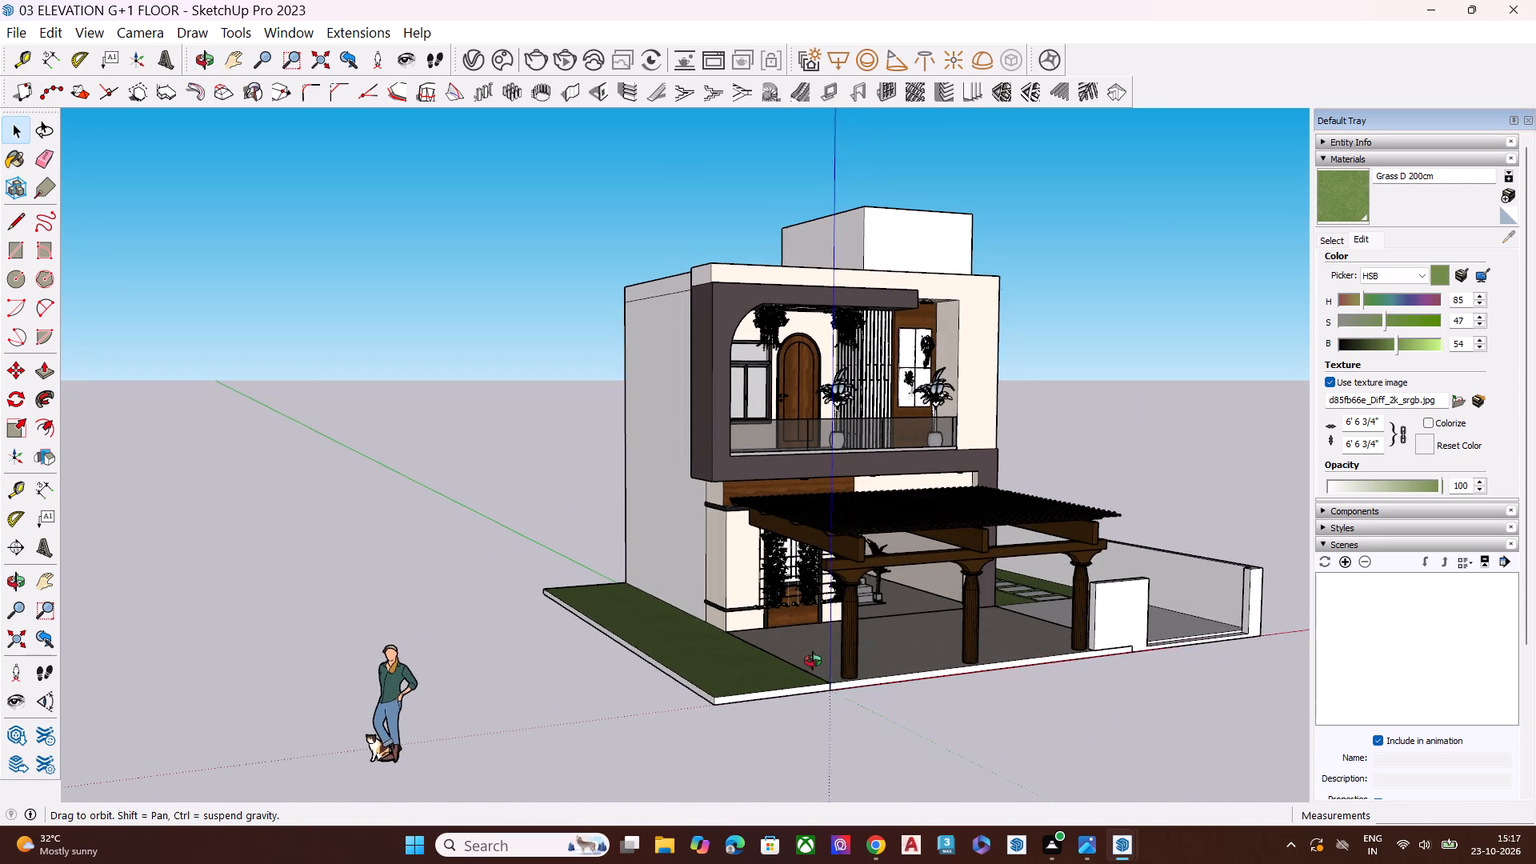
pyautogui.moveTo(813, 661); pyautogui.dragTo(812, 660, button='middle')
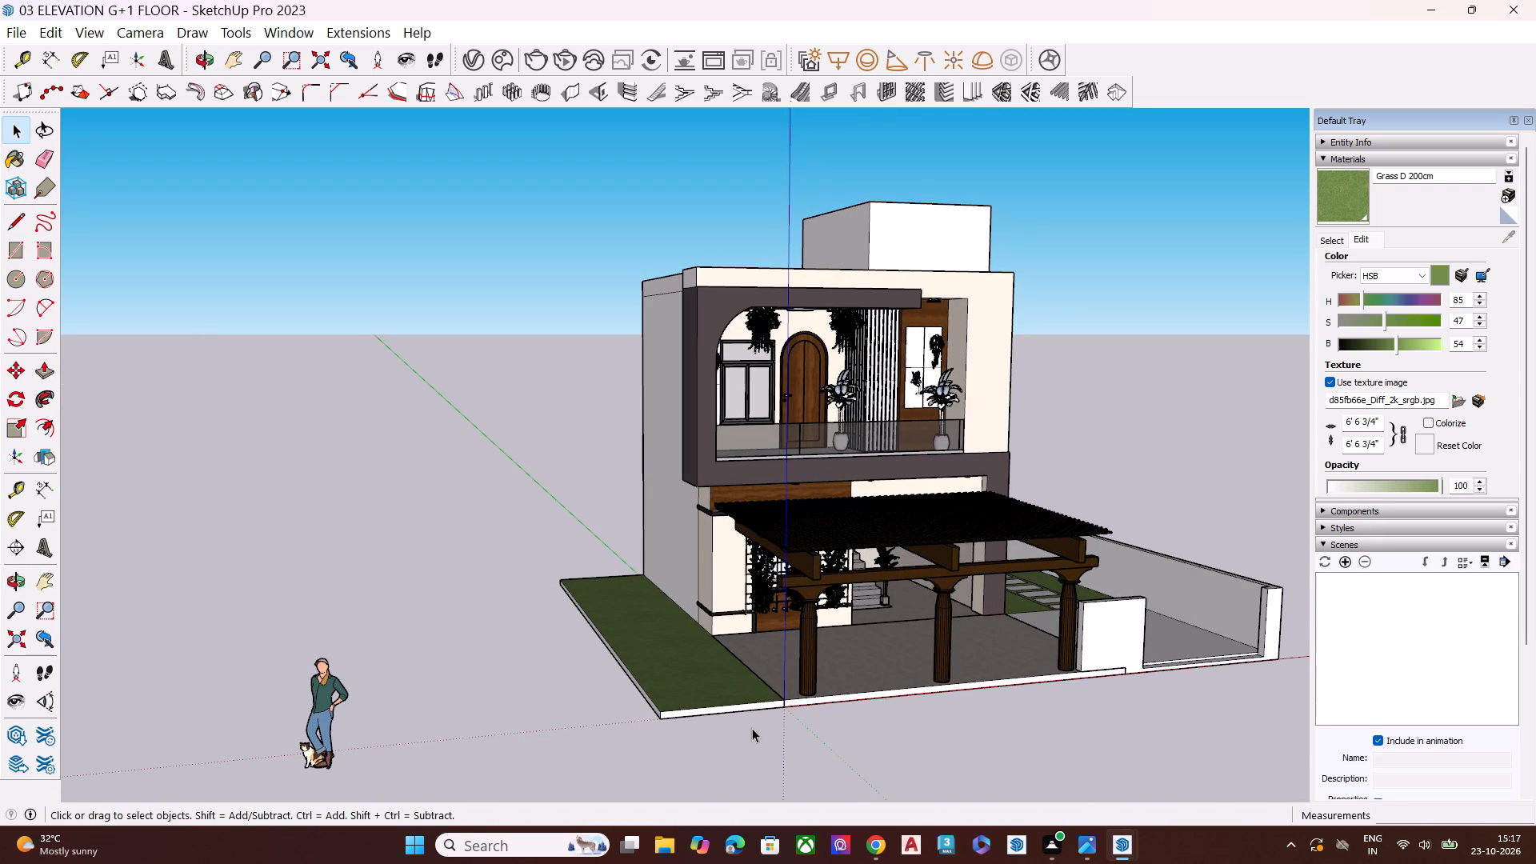
# Undo the last grass painting on the new ground strip beside the house.
pyautogui.scroll(7, 752, 728)
pyautogui.press('space')
pyautogui.click(843, 736)
pyautogui.scroll(2, 763, 663)
pyautogui.moveTo(790, 700); pyautogui.dragTo(798, 712, button='middle')
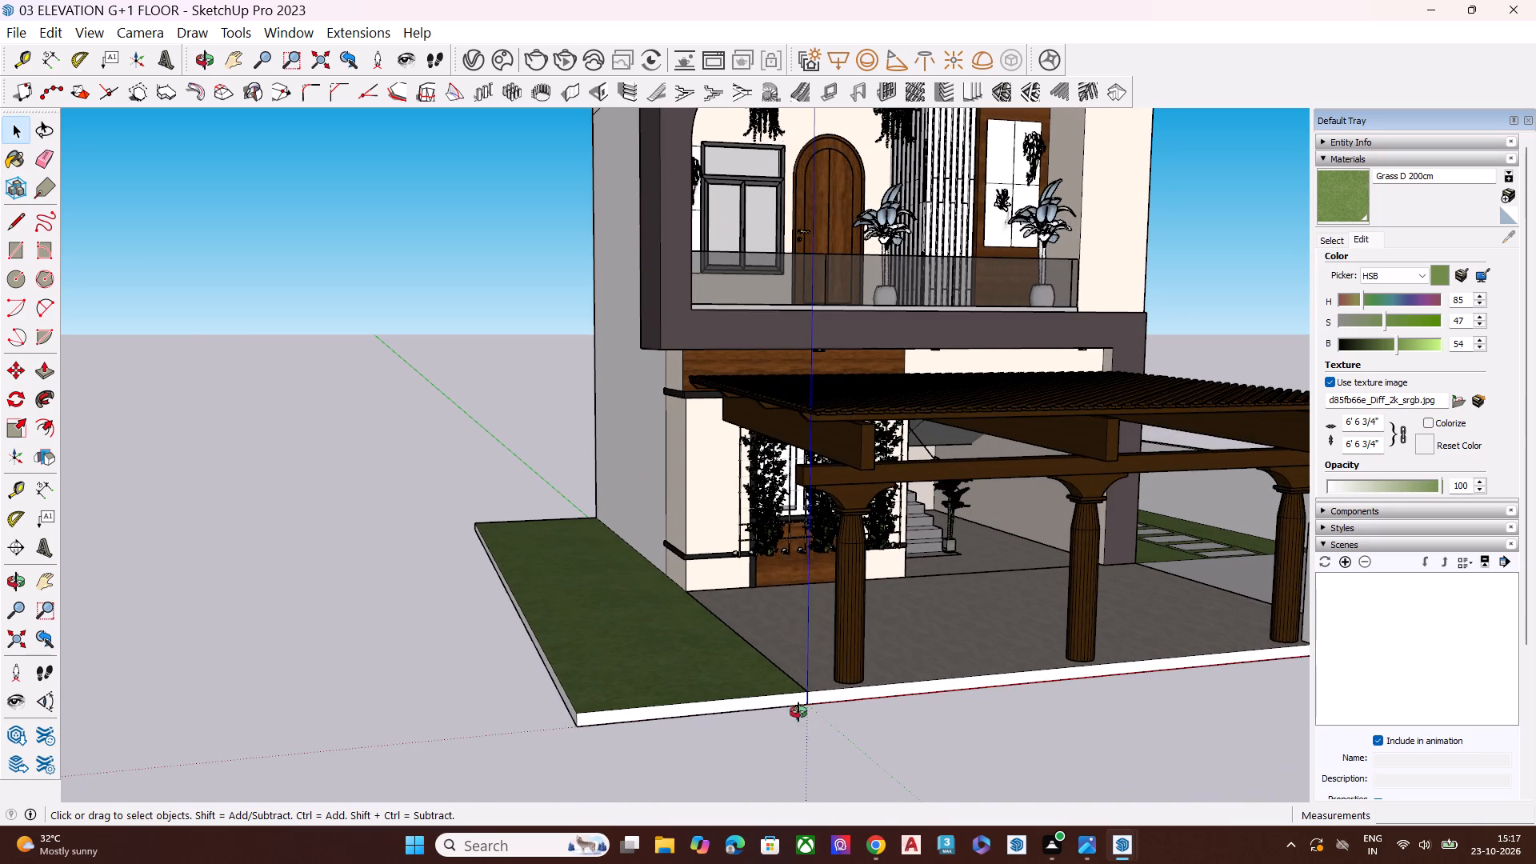
pyautogui.moveTo(798, 712); pyautogui.dragTo(815, 756, button='middle')
pyautogui.scroll(-3, 761, 635)
pyautogui.scroll(1, 761, 635)
pyautogui.scroll(-2, 761, 635)
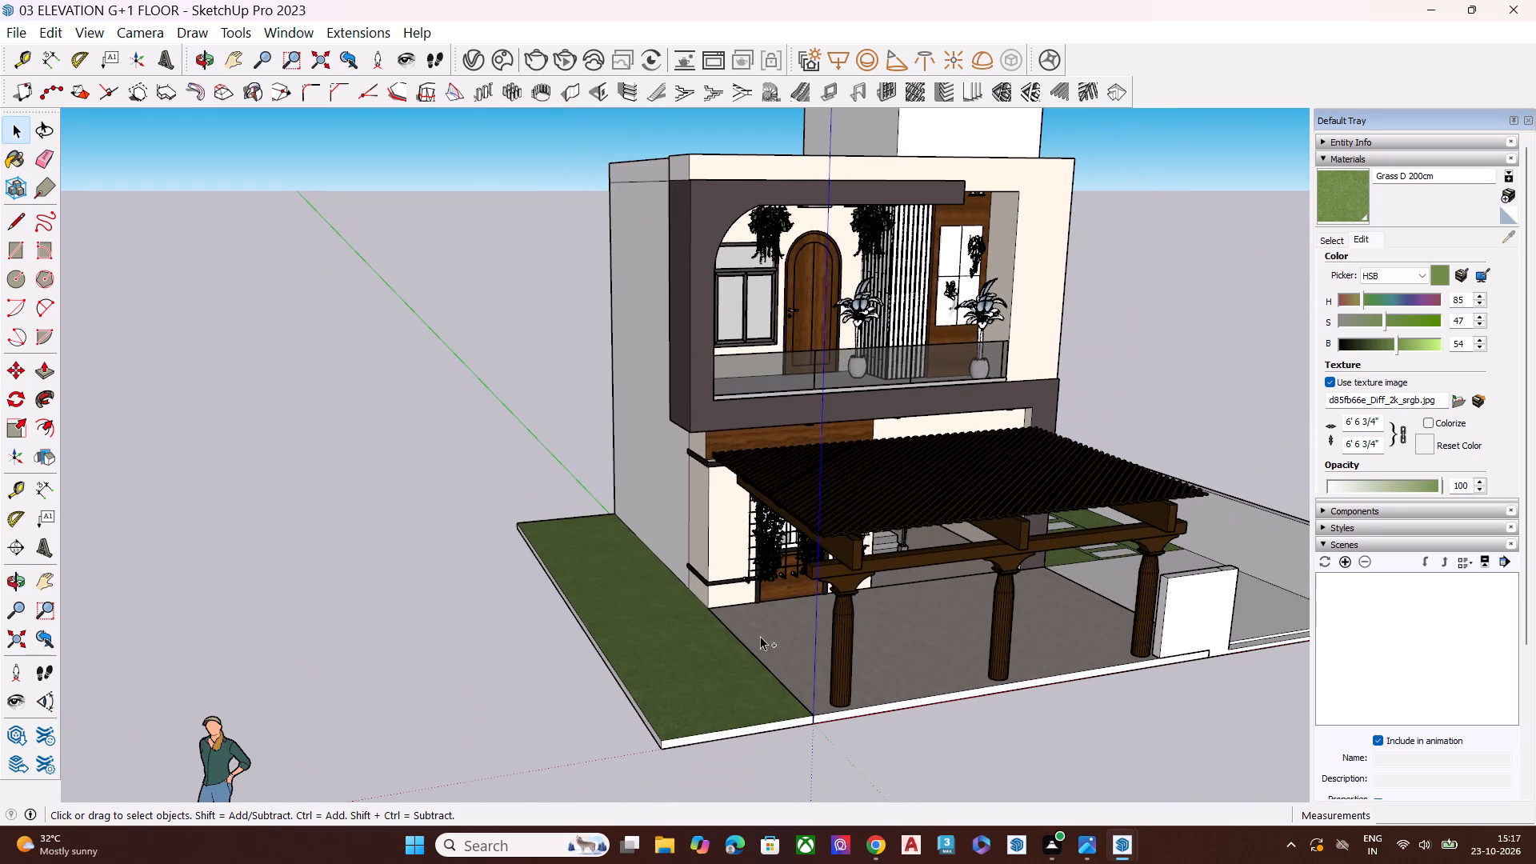
pyautogui.hotkey('ctrl', 'z')
# Copy the front top edge of the new ground strip inward to mark the front compound wall's thickness.
pyautogui.moveTo(763, 742); pyautogui.dragTo(1071, 780, button='middle')
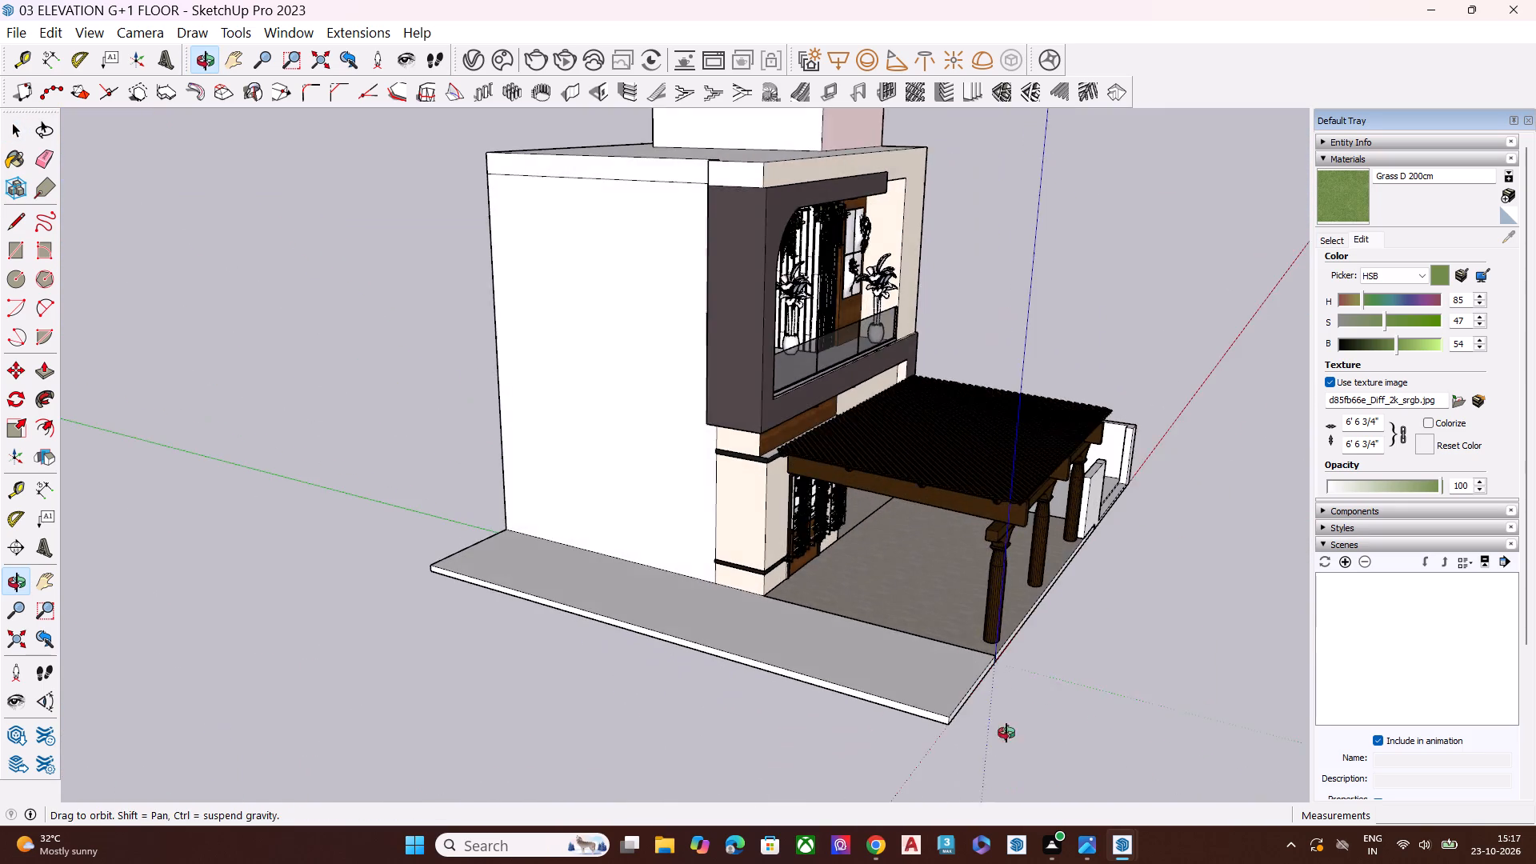
pyautogui.scroll(8, 943, 686)
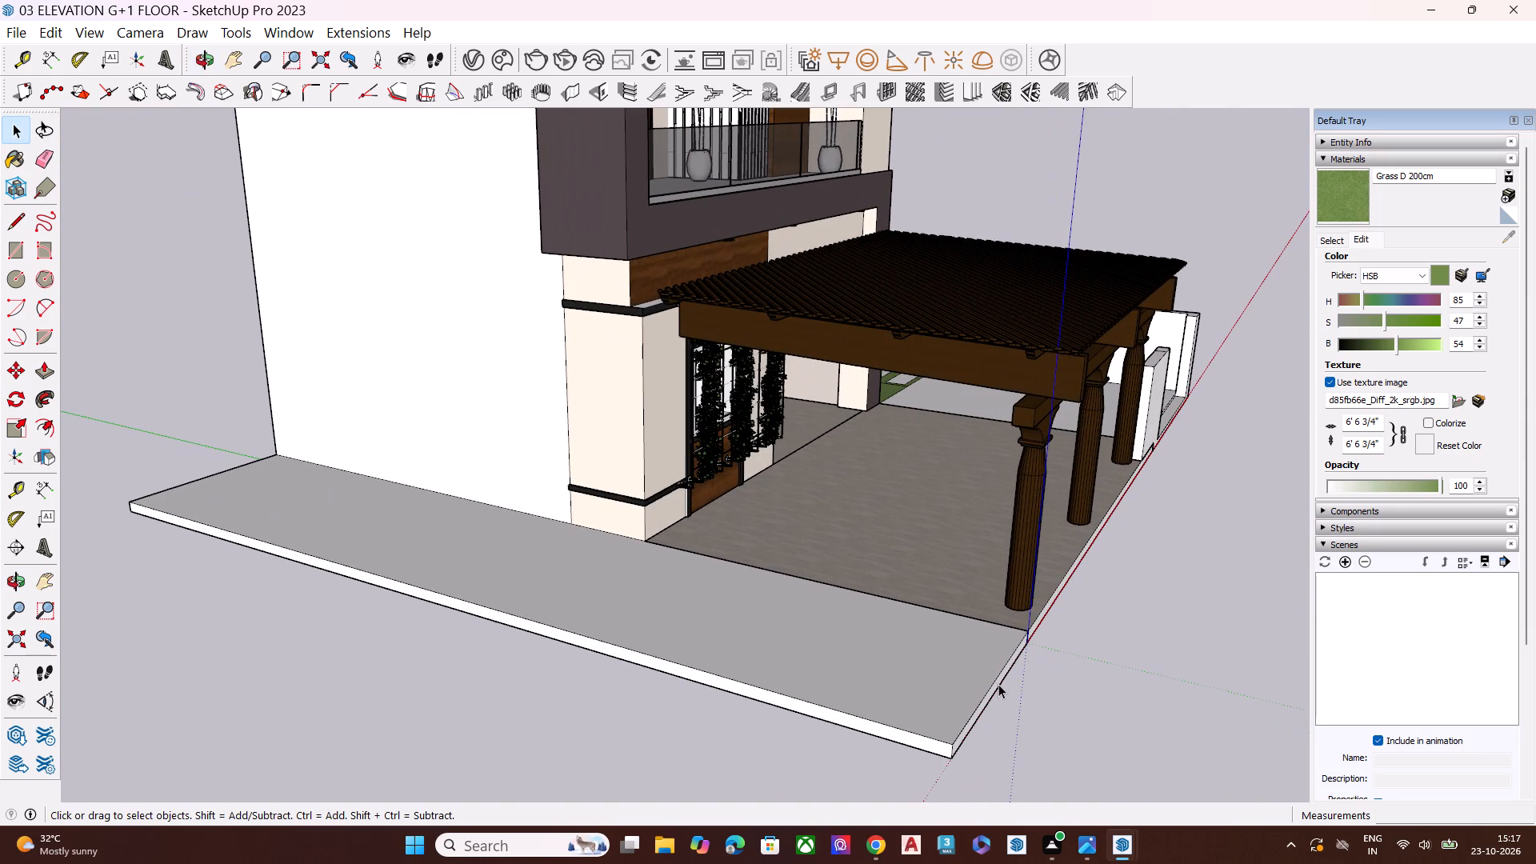
pyautogui.click(990, 678)
pyautogui.click(993, 678)
pyautogui.click(995, 678)
pyautogui.press('m')
pyautogui.scroll(6, 1026, 638)
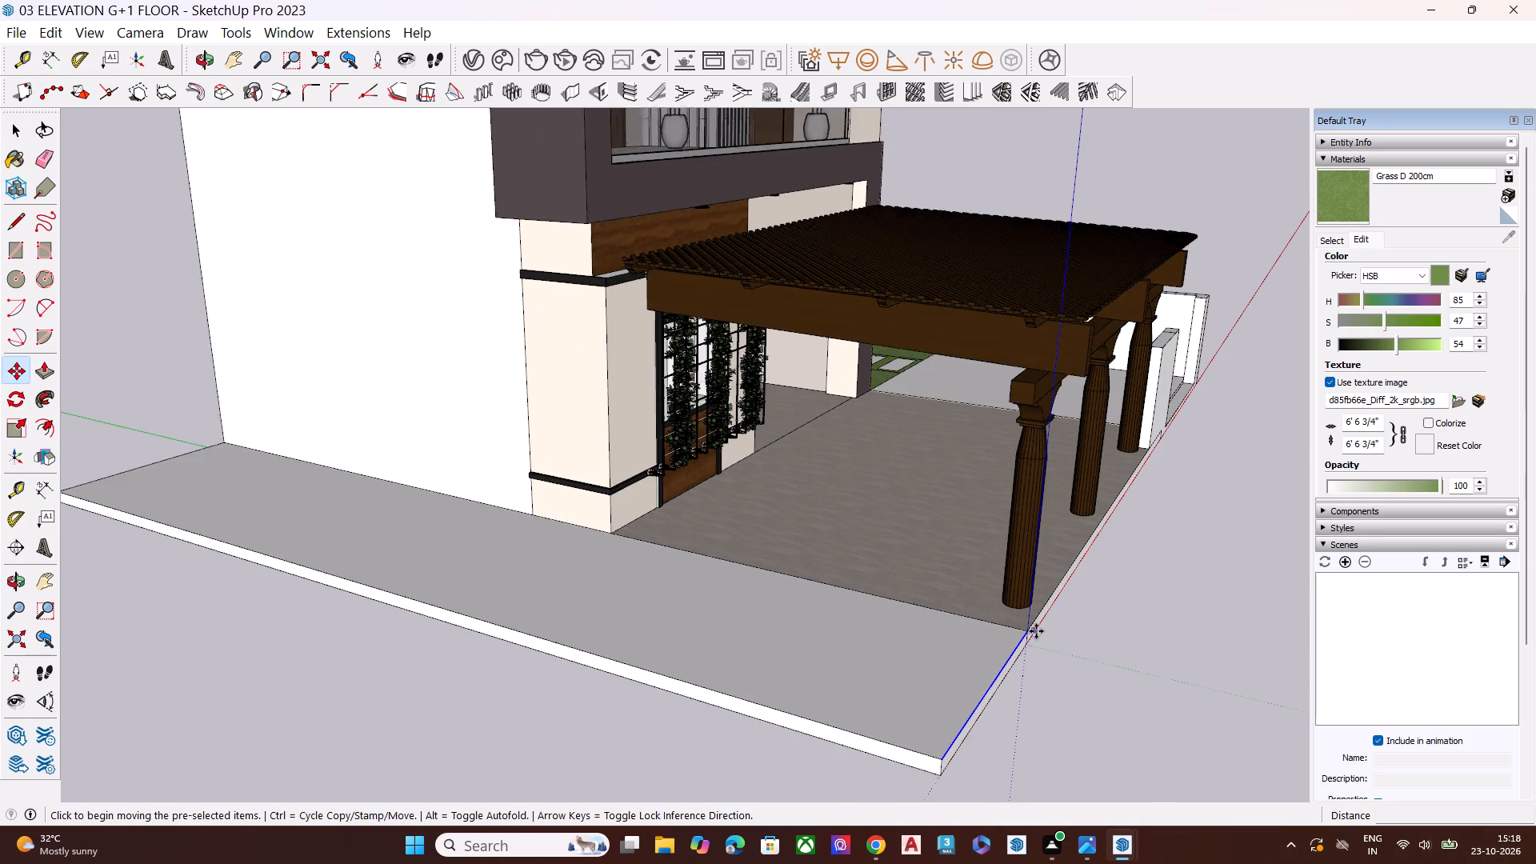
pyautogui.scroll(6, 1034, 631)
pyautogui.click(1023, 633)
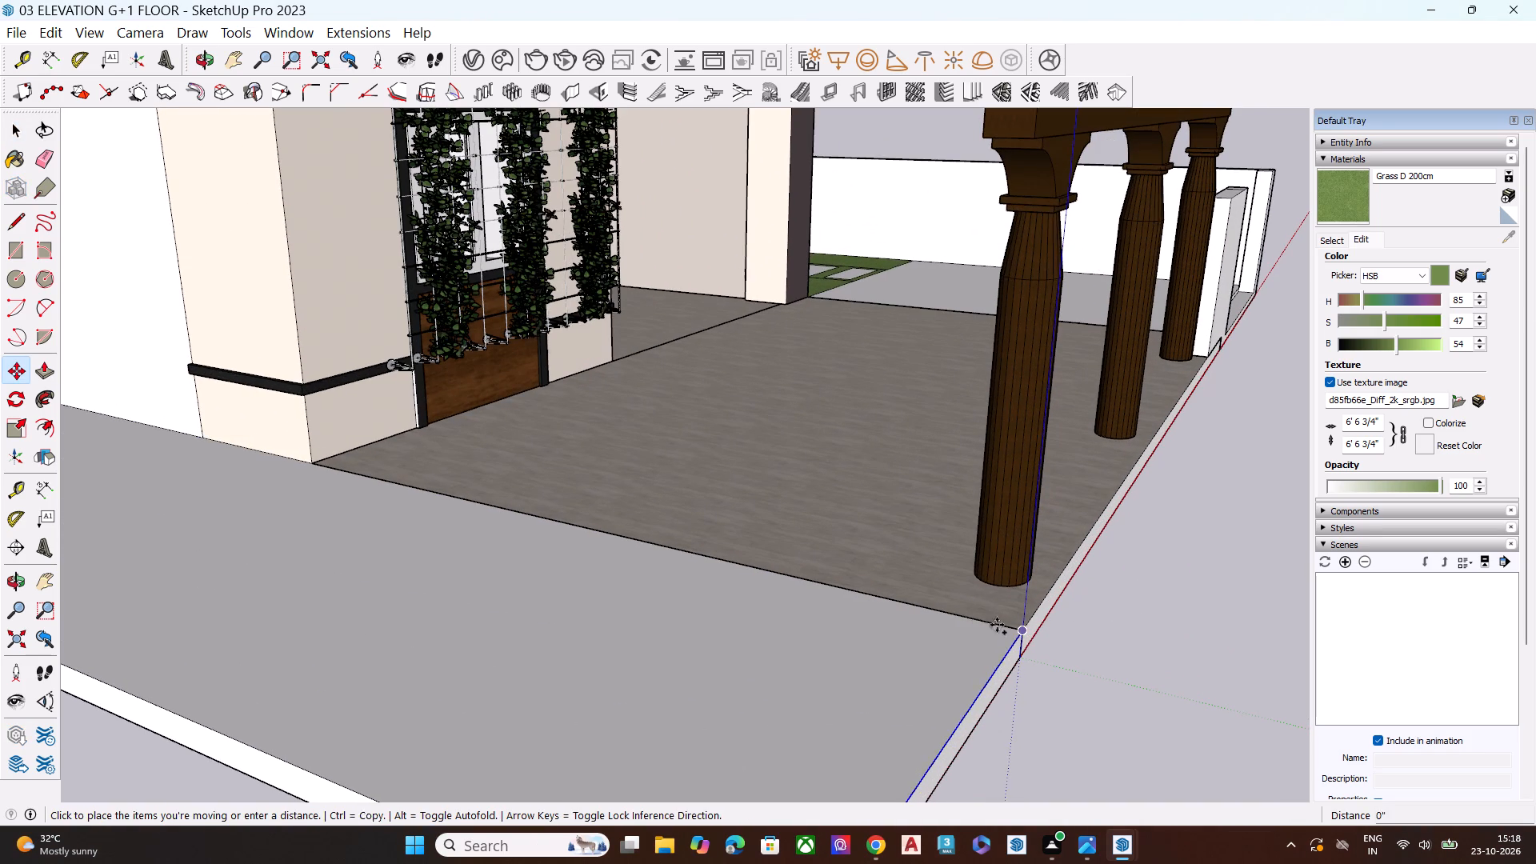
pyautogui.click(954, 616)
pyautogui.press('space')
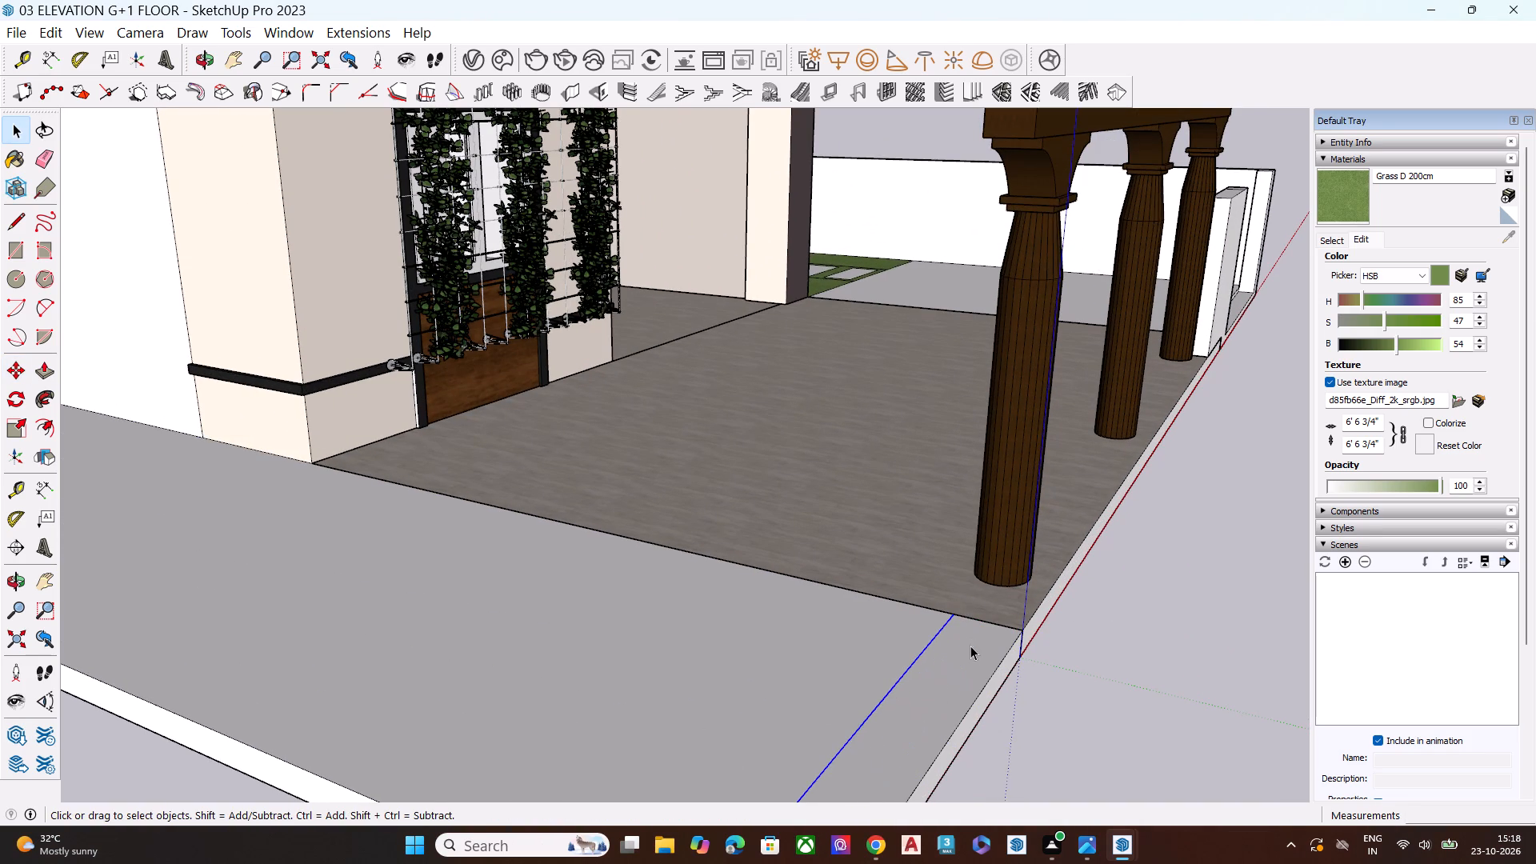
# Push/Pull the narrow front strip upward about 3' 6" to form the front compound wall.
pyautogui.click(970, 648)
pyautogui.press('p')
pyautogui.click(970, 648)
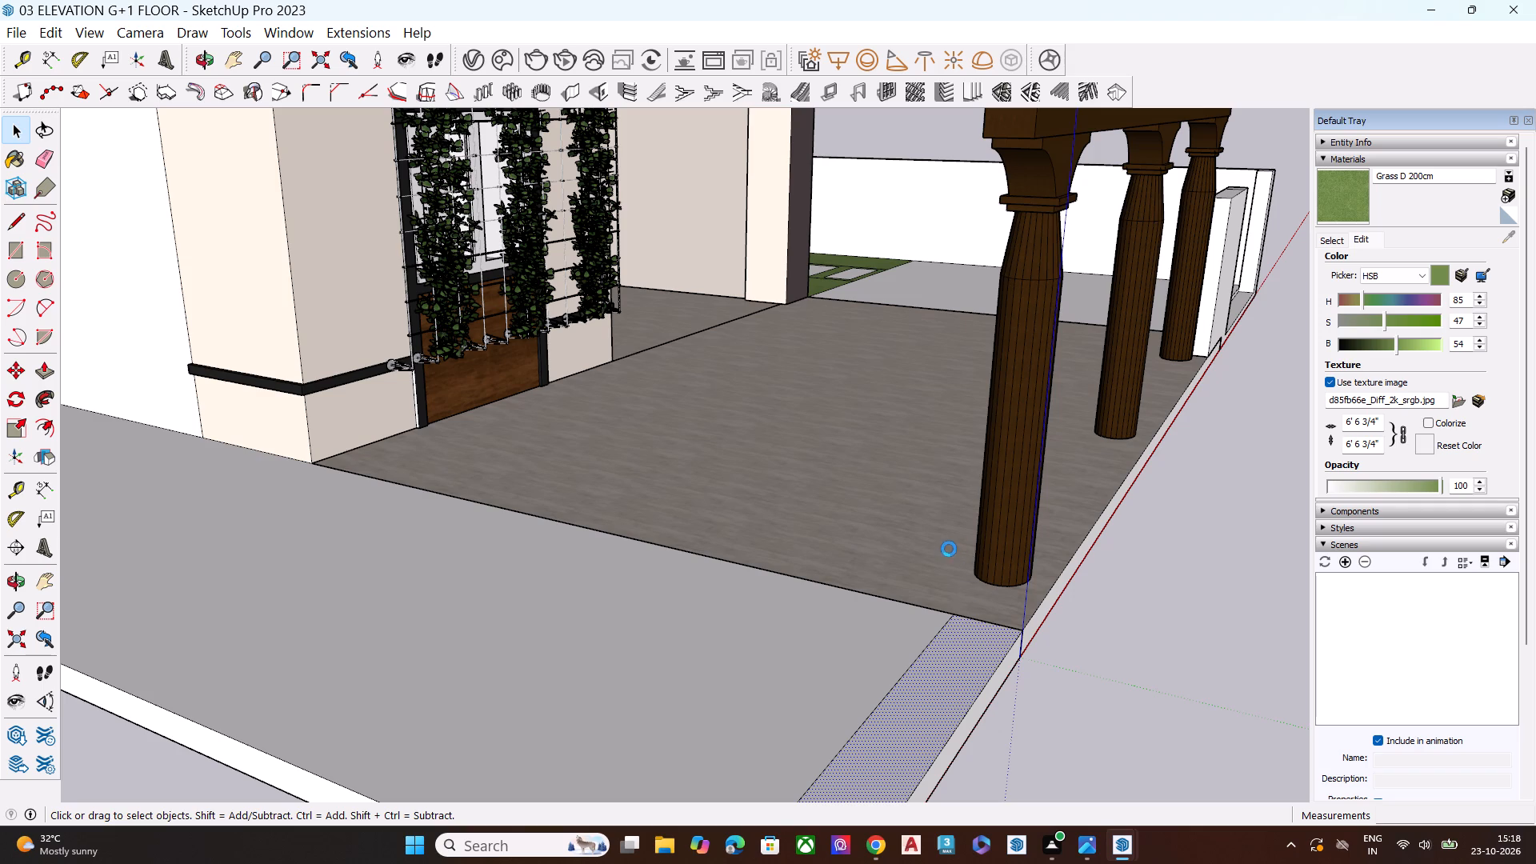
pyautogui.scroll(-13, 949, 550)
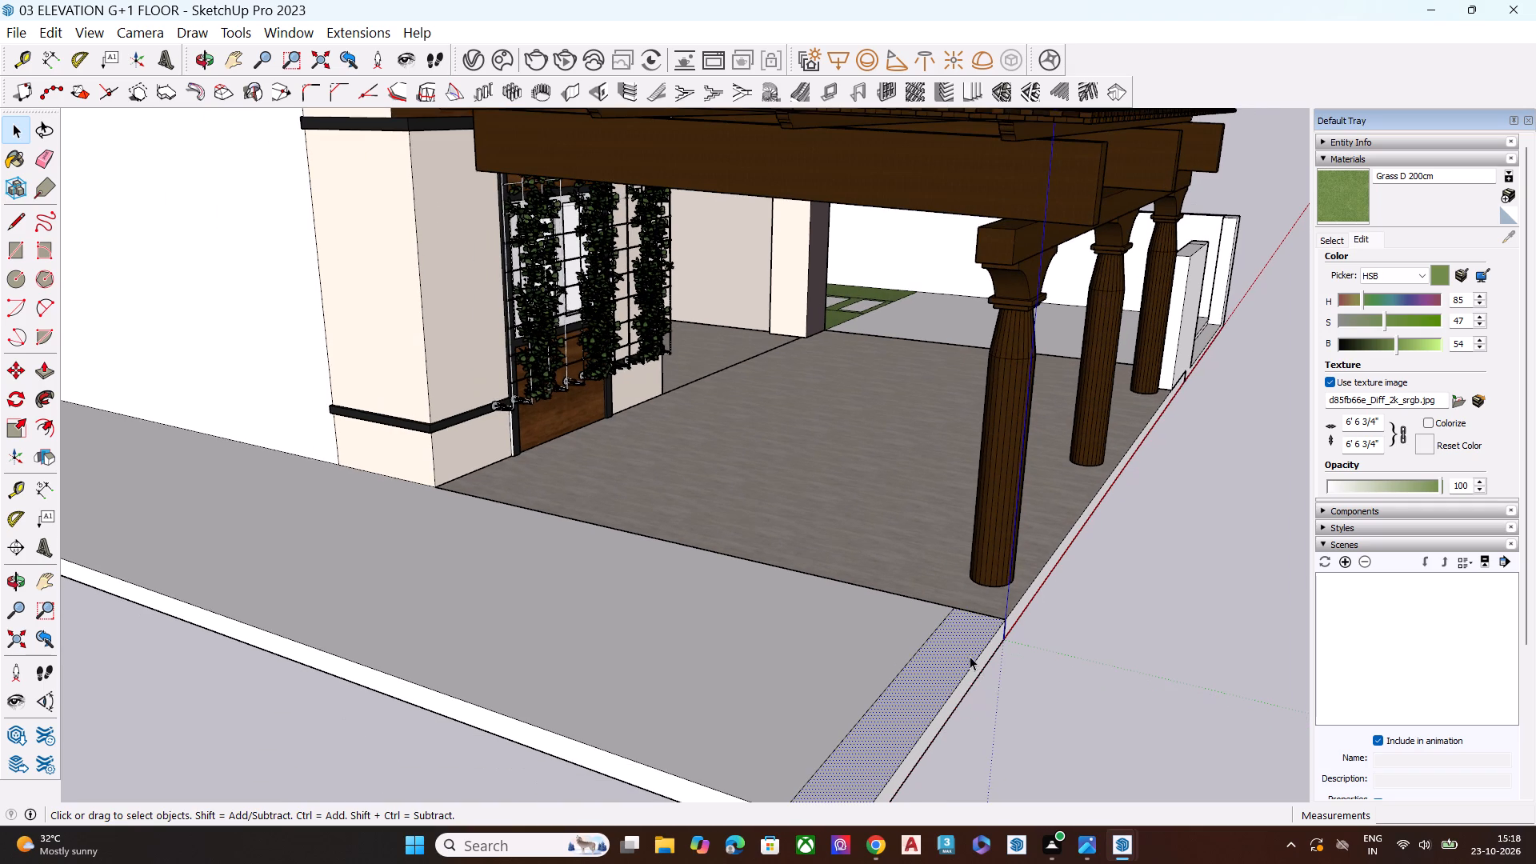
pyautogui.press('p')
pyautogui.click(957, 641)
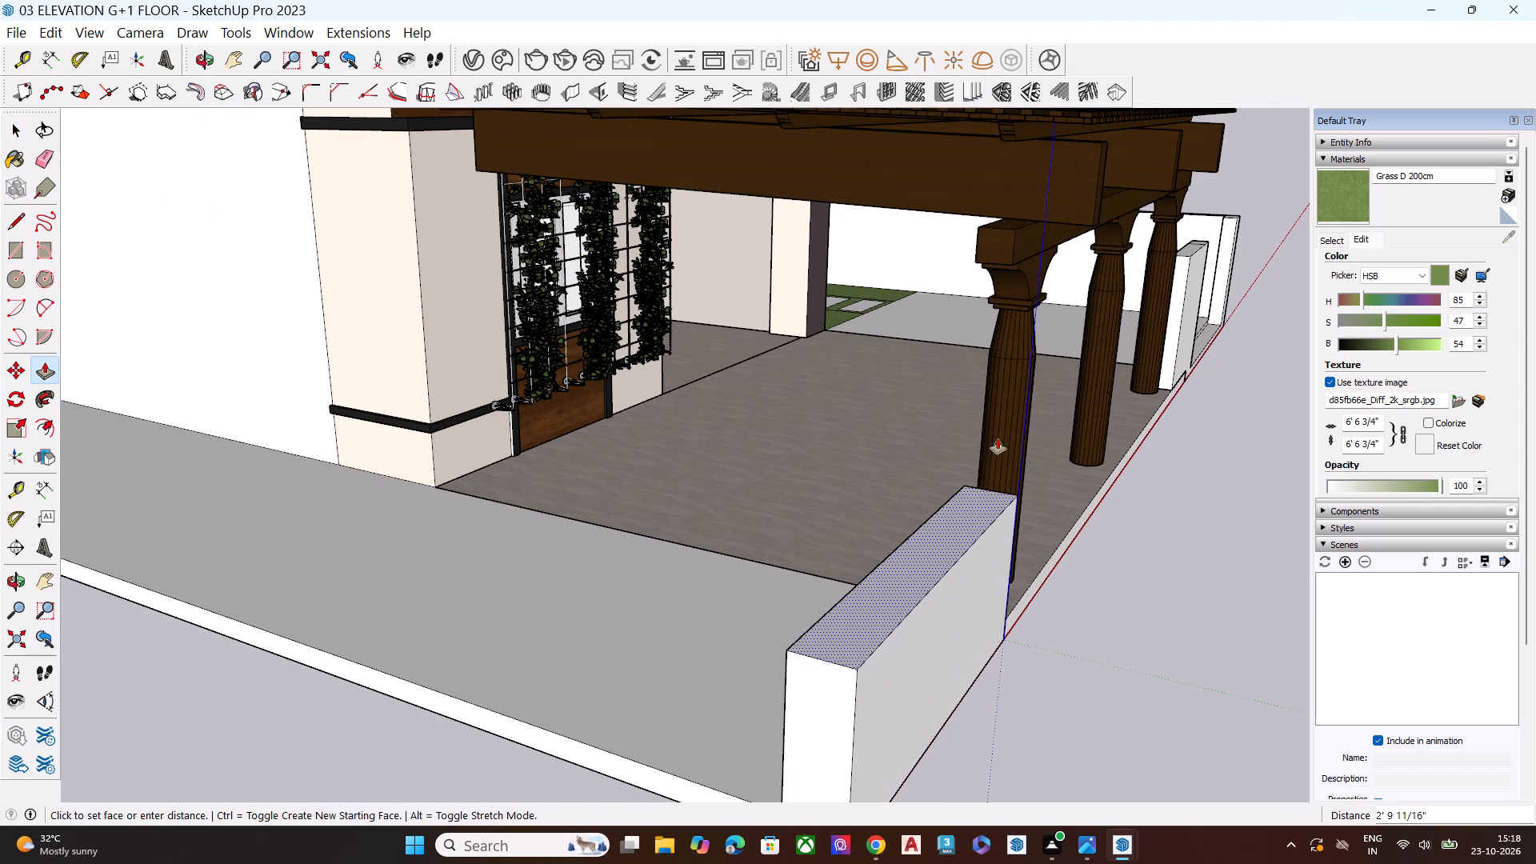
pyautogui.click(998, 438)
pyautogui.press('space')
pyautogui.click(1090, 670)
# Examine the whole elevation with the new front wall from the front and the side.
pyautogui.moveTo(1059, 694); pyautogui.dragTo(1038, 684, button='middle')
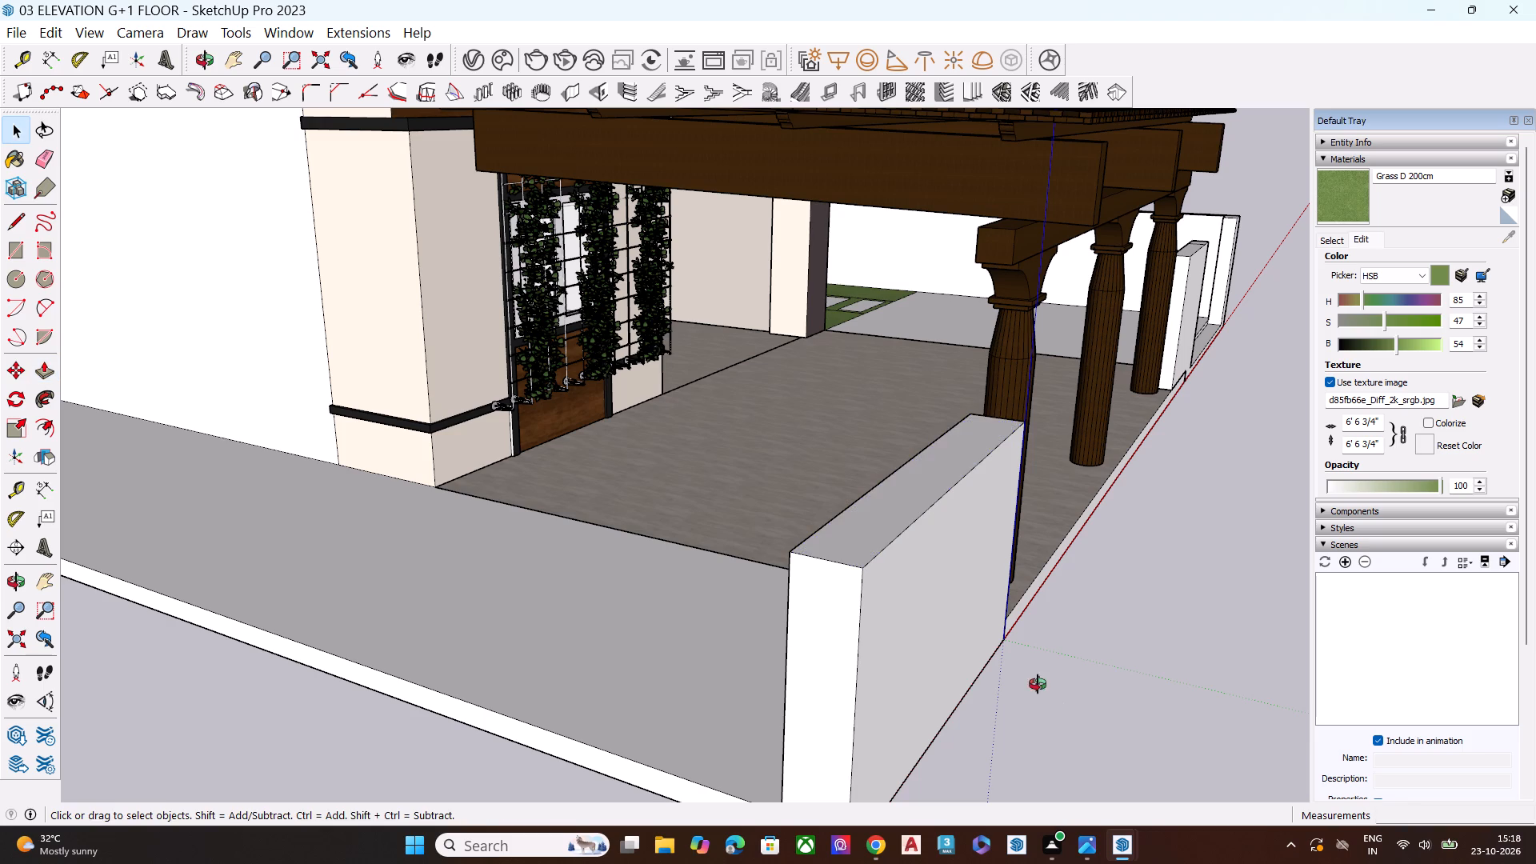
pyautogui.moveTo(1038, 684); pyautogui.dragTo(764, 709, button='middle')
pyautogui.scroll(1, 765, 693)
pyautogui.scroll(-9, 766, 674)
pyautogui.scroll(1, 824, 524)
pyautogui.scroll(-3, 834, 524)
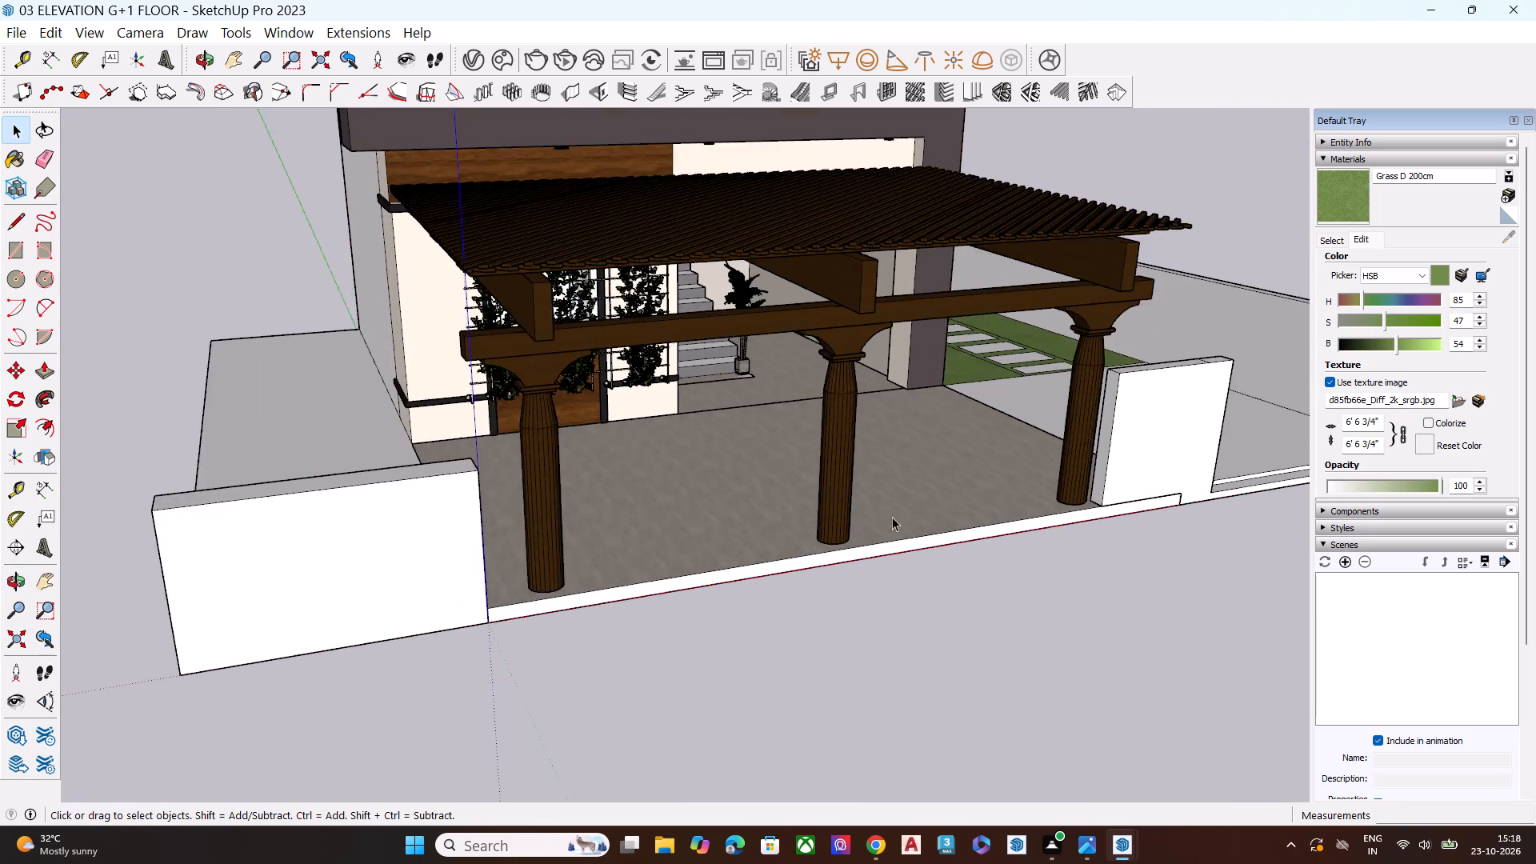
pyautogui.scroll(-6, 1054, 526)
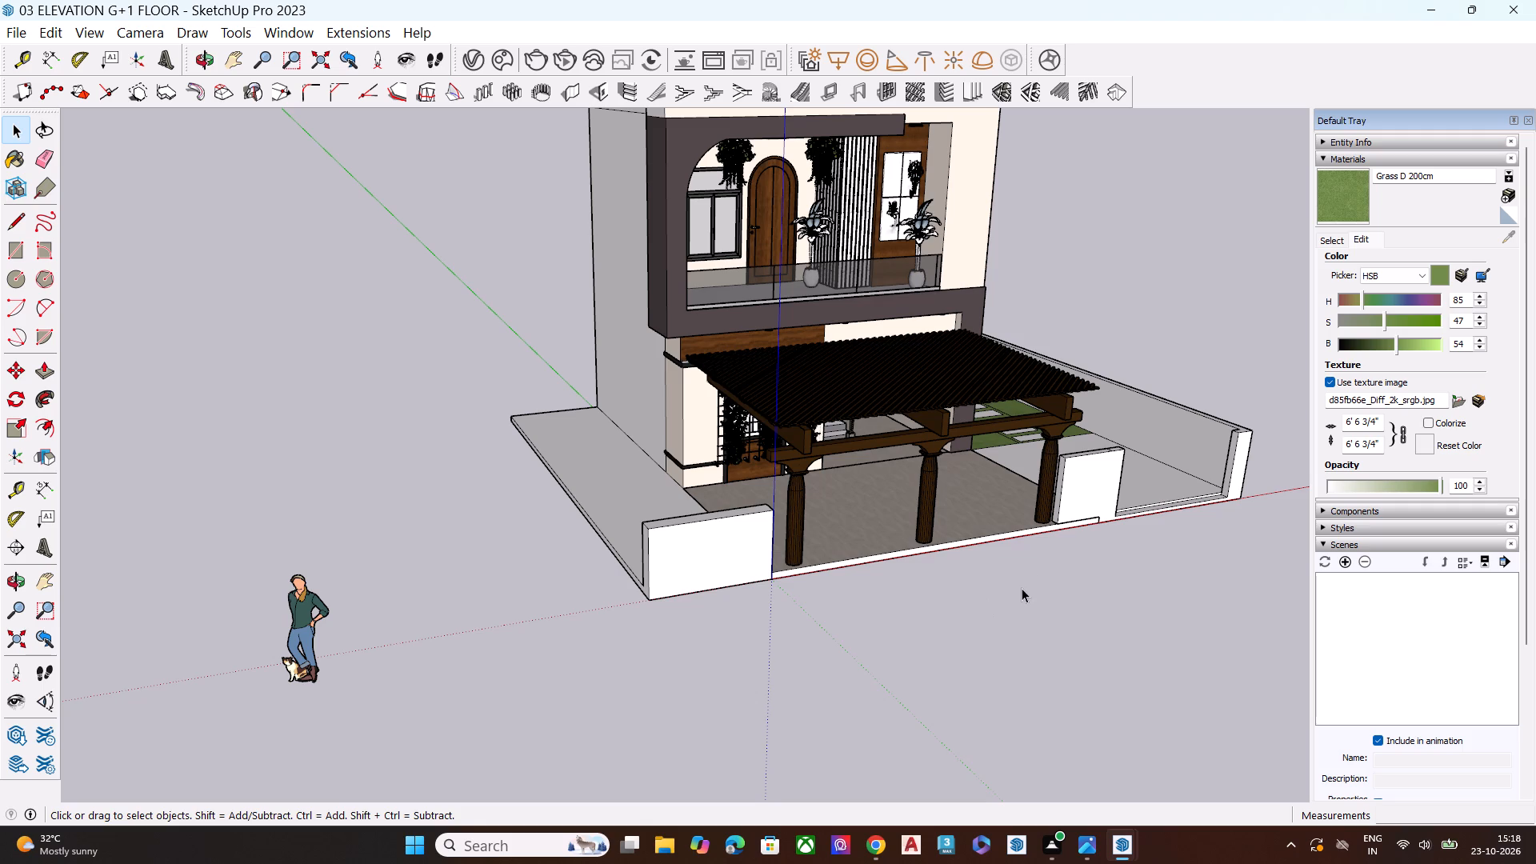
pyautogui.scroll(-3, 886, 550)
pyautogui.moveTo(838, 629); pyautogui.dragTo(782, 512, button='middle')
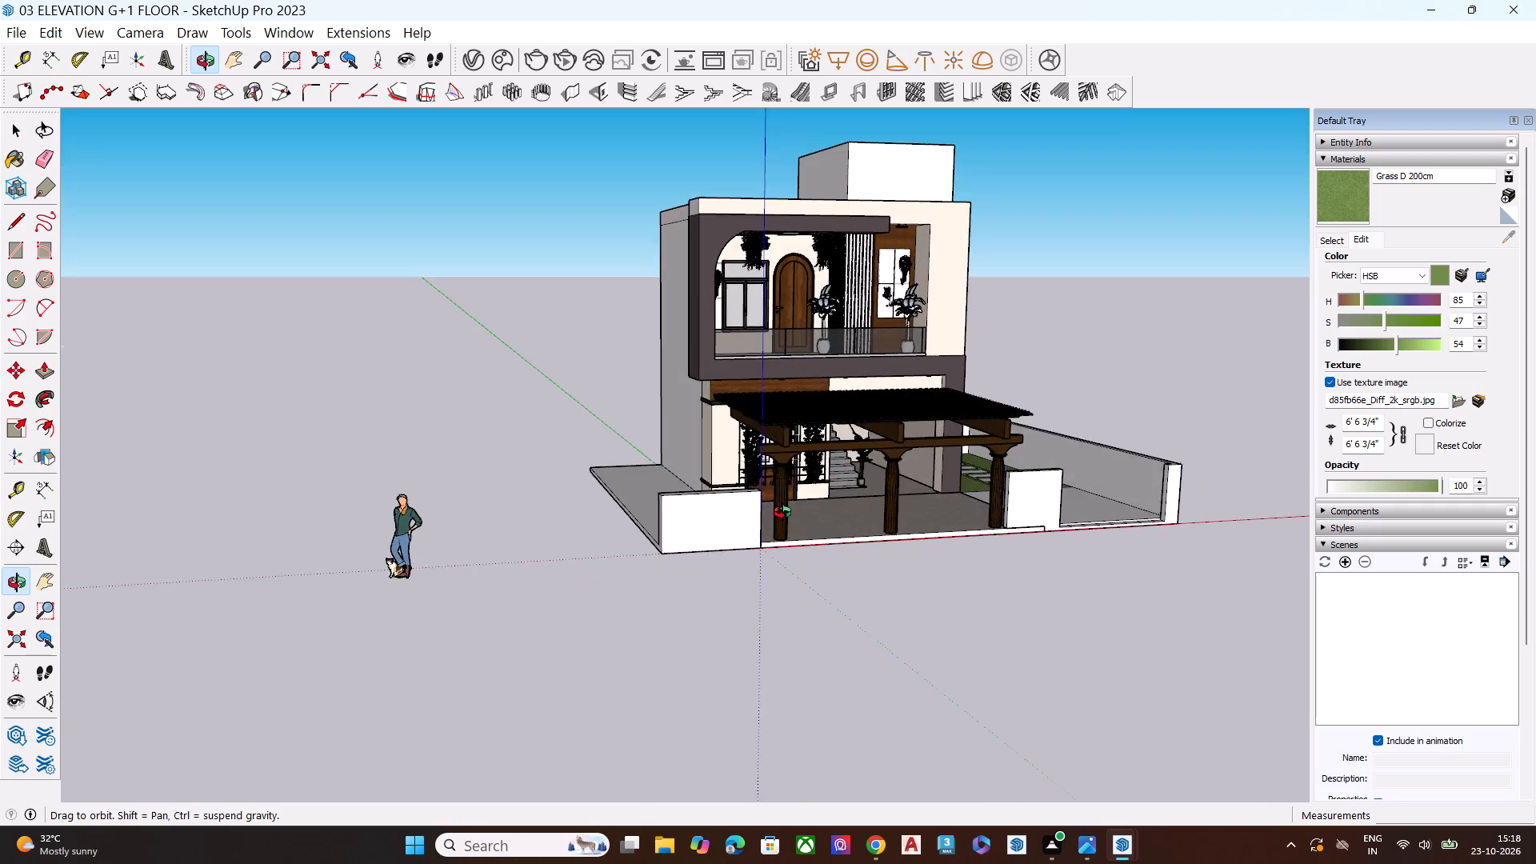
pyautogui.moveTo(782, 512); pyautogui.dragTo(747, 469, button='middle')
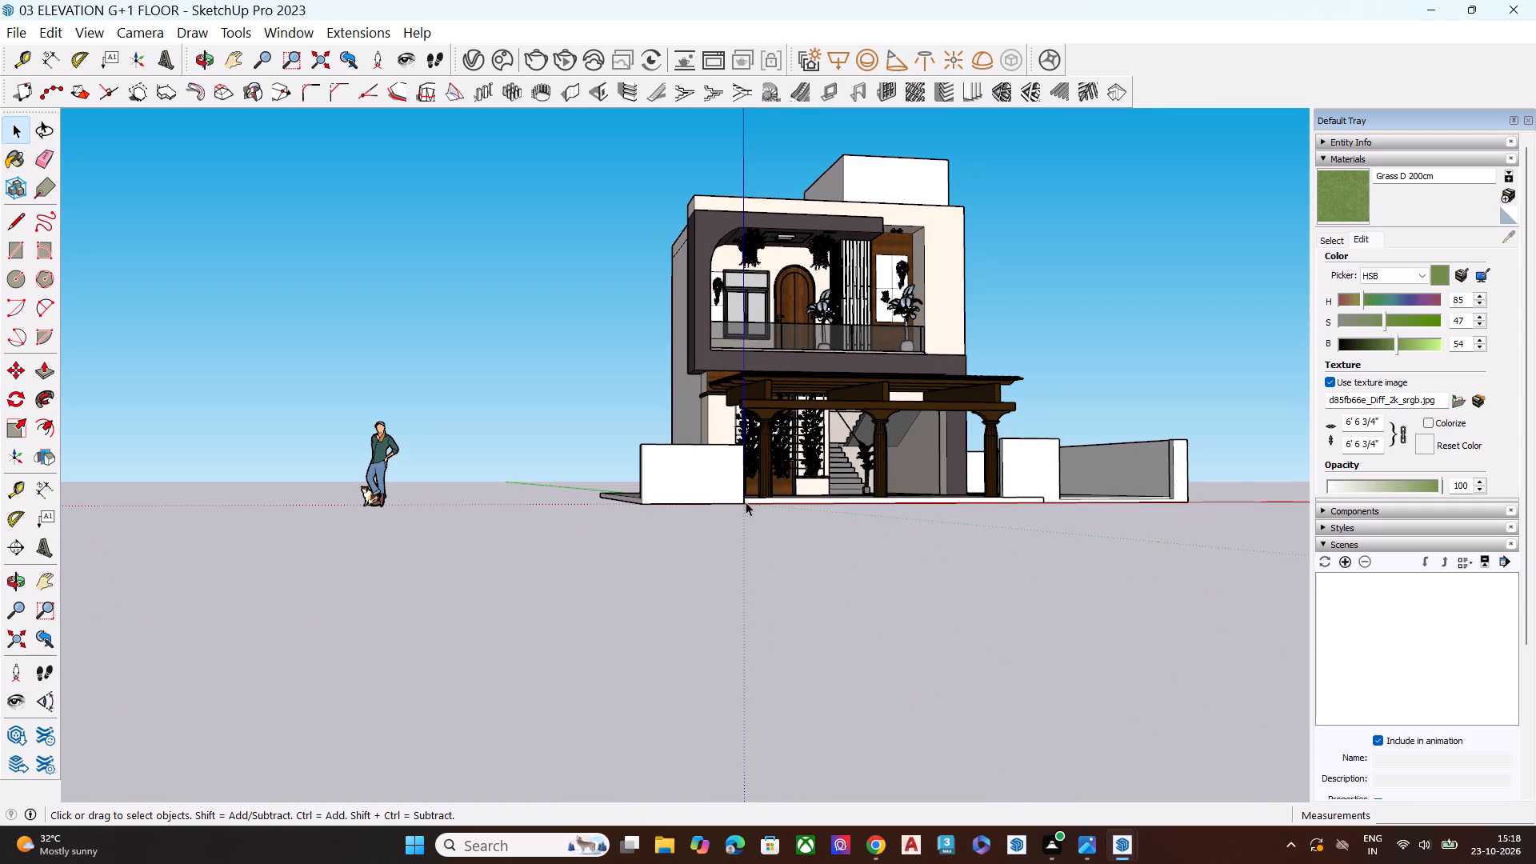
pyautogui.scroll(2, 746, 502)
pyautogui.scroll(-3, 734, 522)
pyautogui.scroll(2, 939, 371)
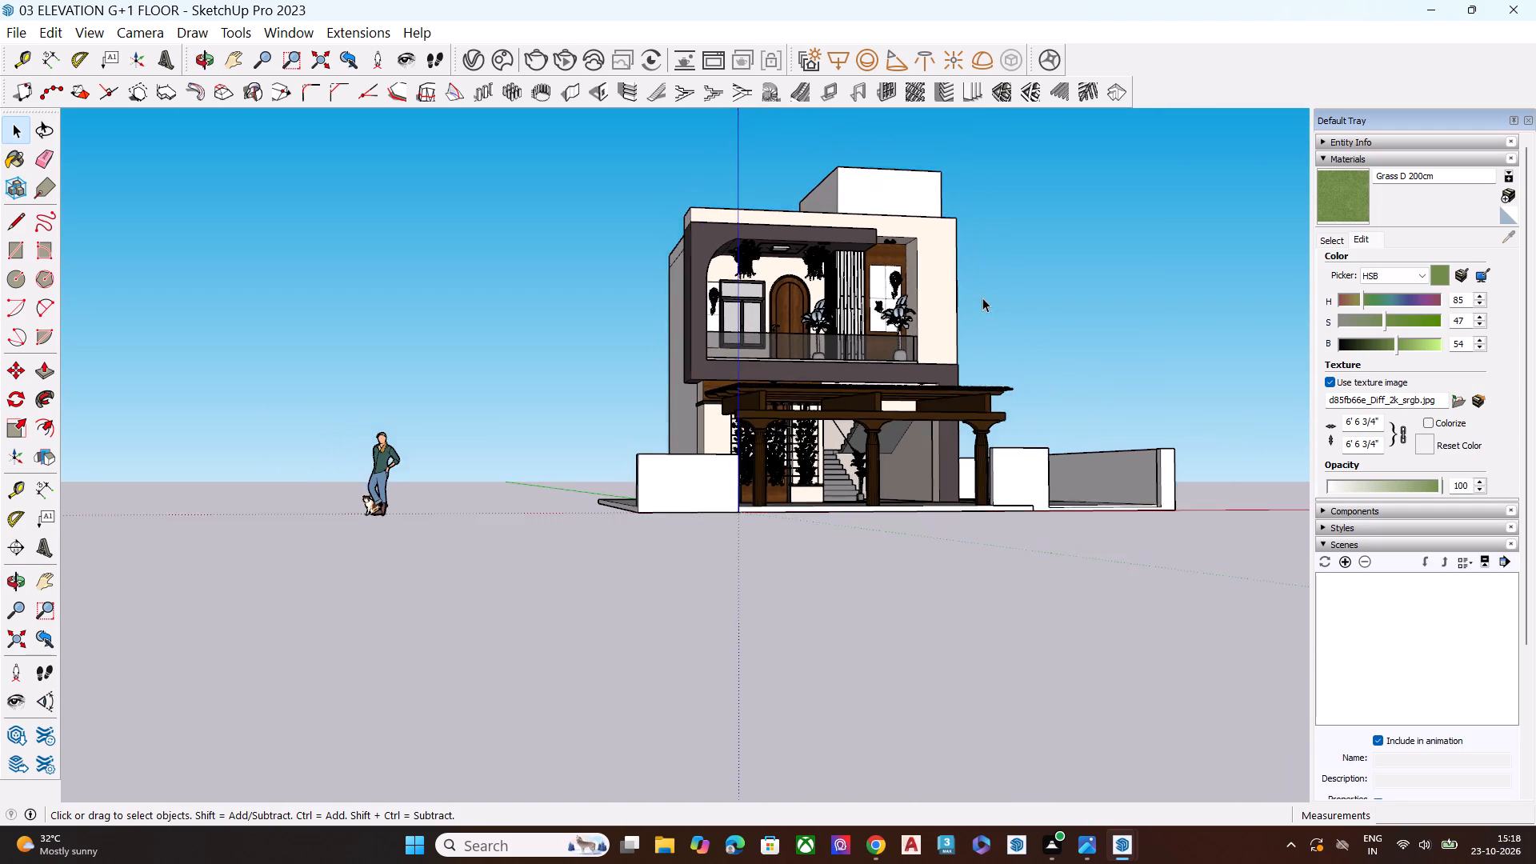
pyautogui.scroll(4, 982, 298)
pyautogui.scroll(-4, 677, 430)
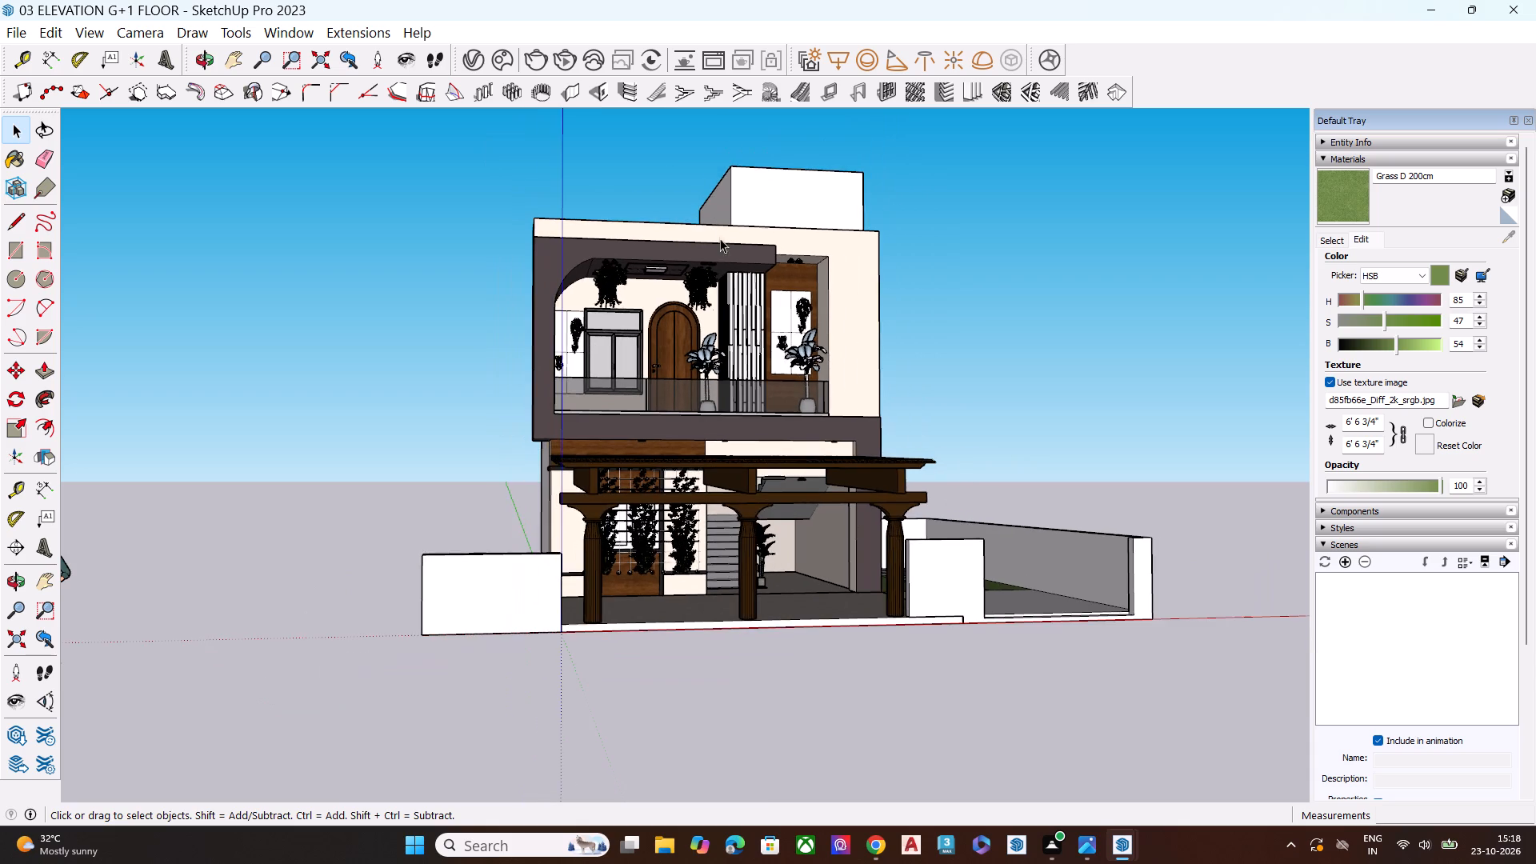
pyautogui.scroll(1, 724, 148)
pyautogui.moveTo(737, 507); pyautogui.dragTo(711, 490, button='middle')
pyautogui.scroll(1, 623, 360)
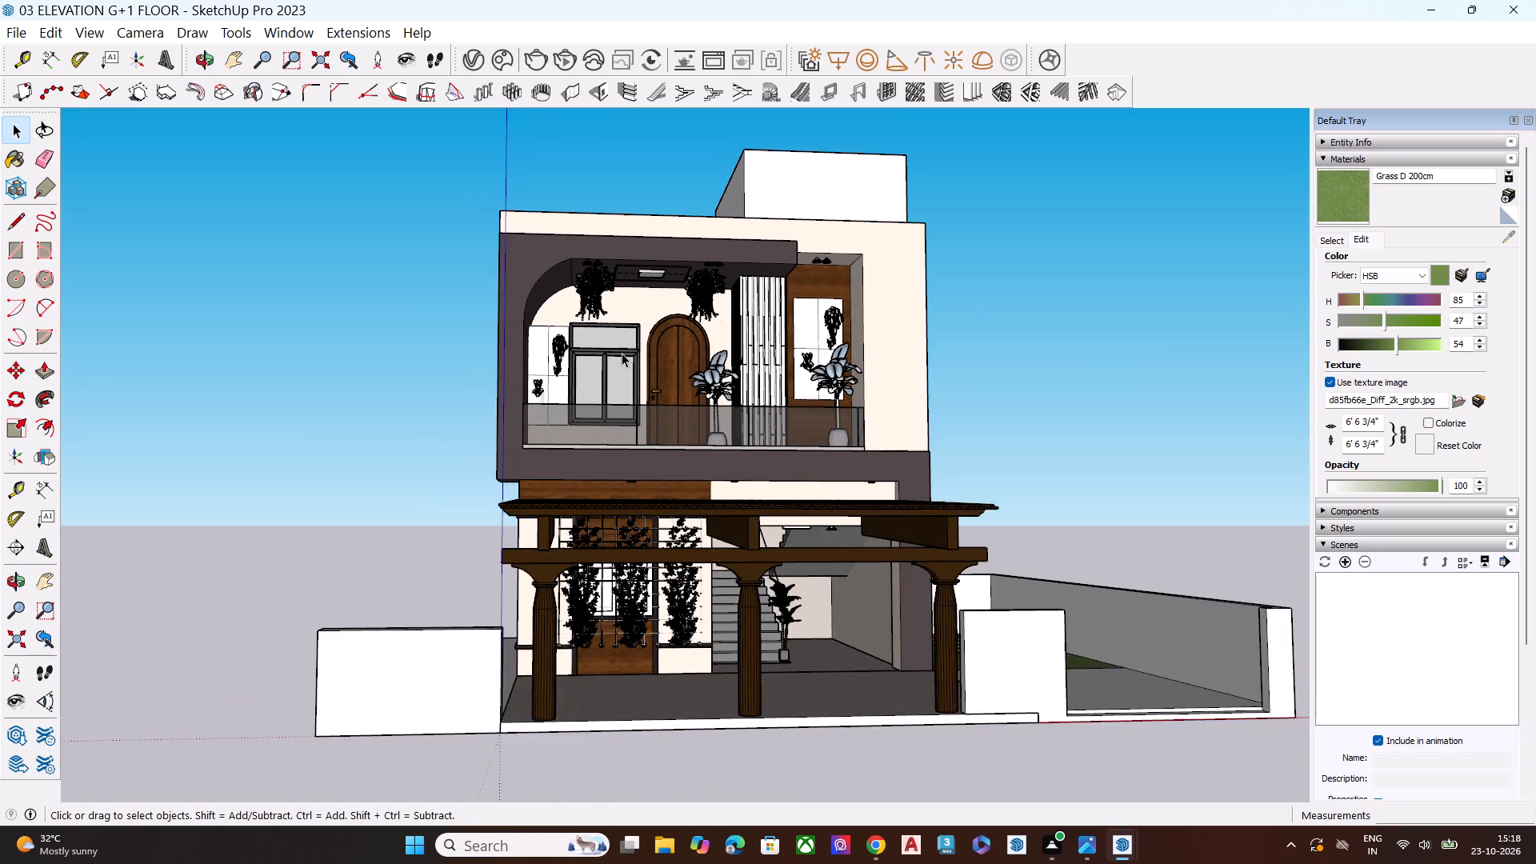
pyautogui.scroll(1, 622, 353)
pyautogui.scroll(-1, 758, 426)
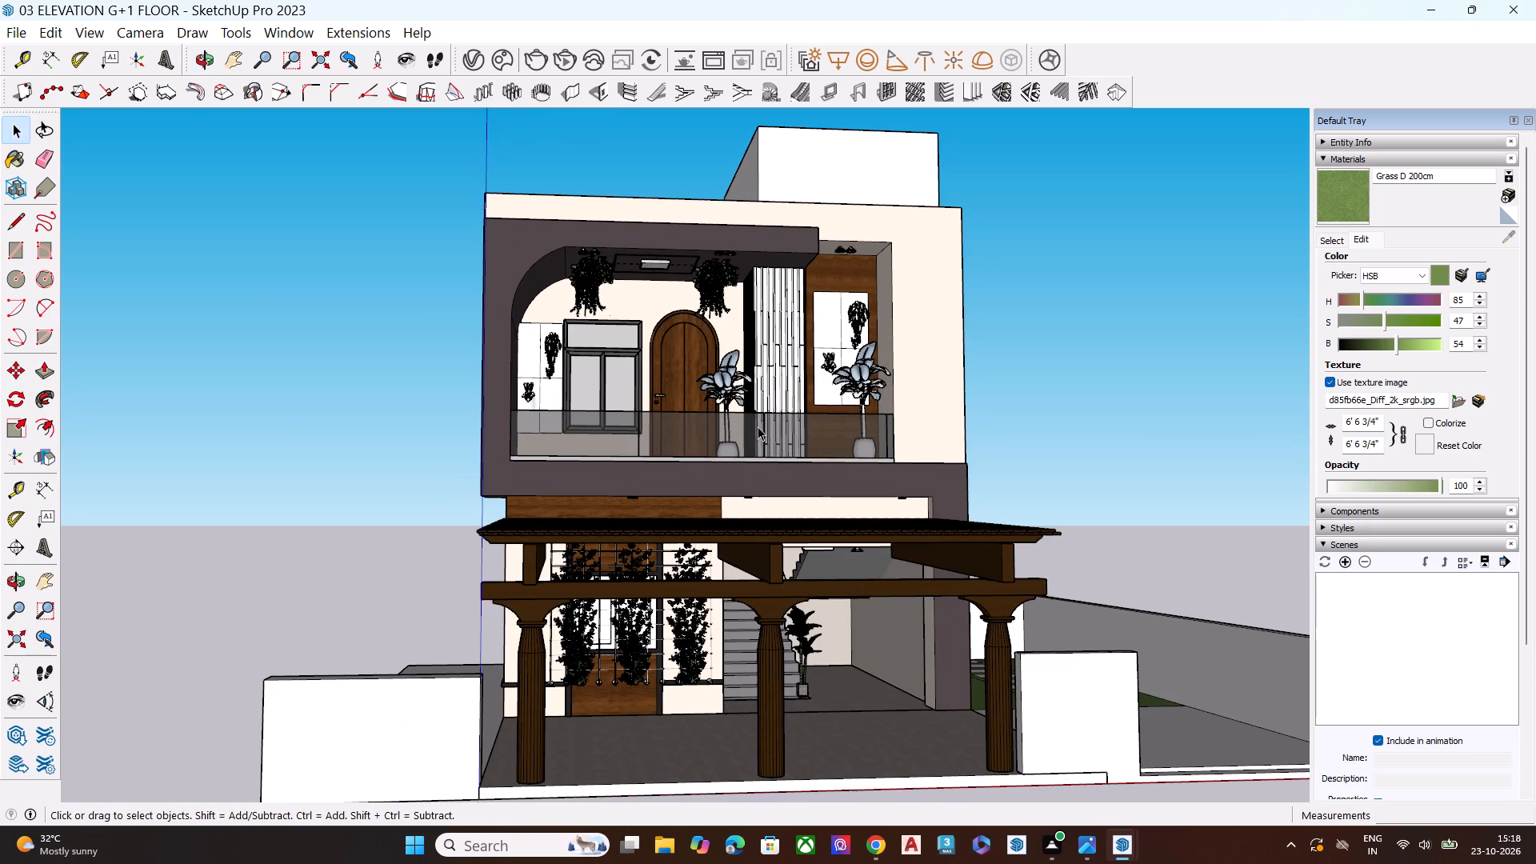
pyautogui.scroll(-2, 758, 426)
pyautogui.moveTo(740, 493); pyautogui.dragTo(737, 565, button='middle')
pyautogui.moveTo(613, 586); pyautogui.dragTo(841, 588, button='middle')
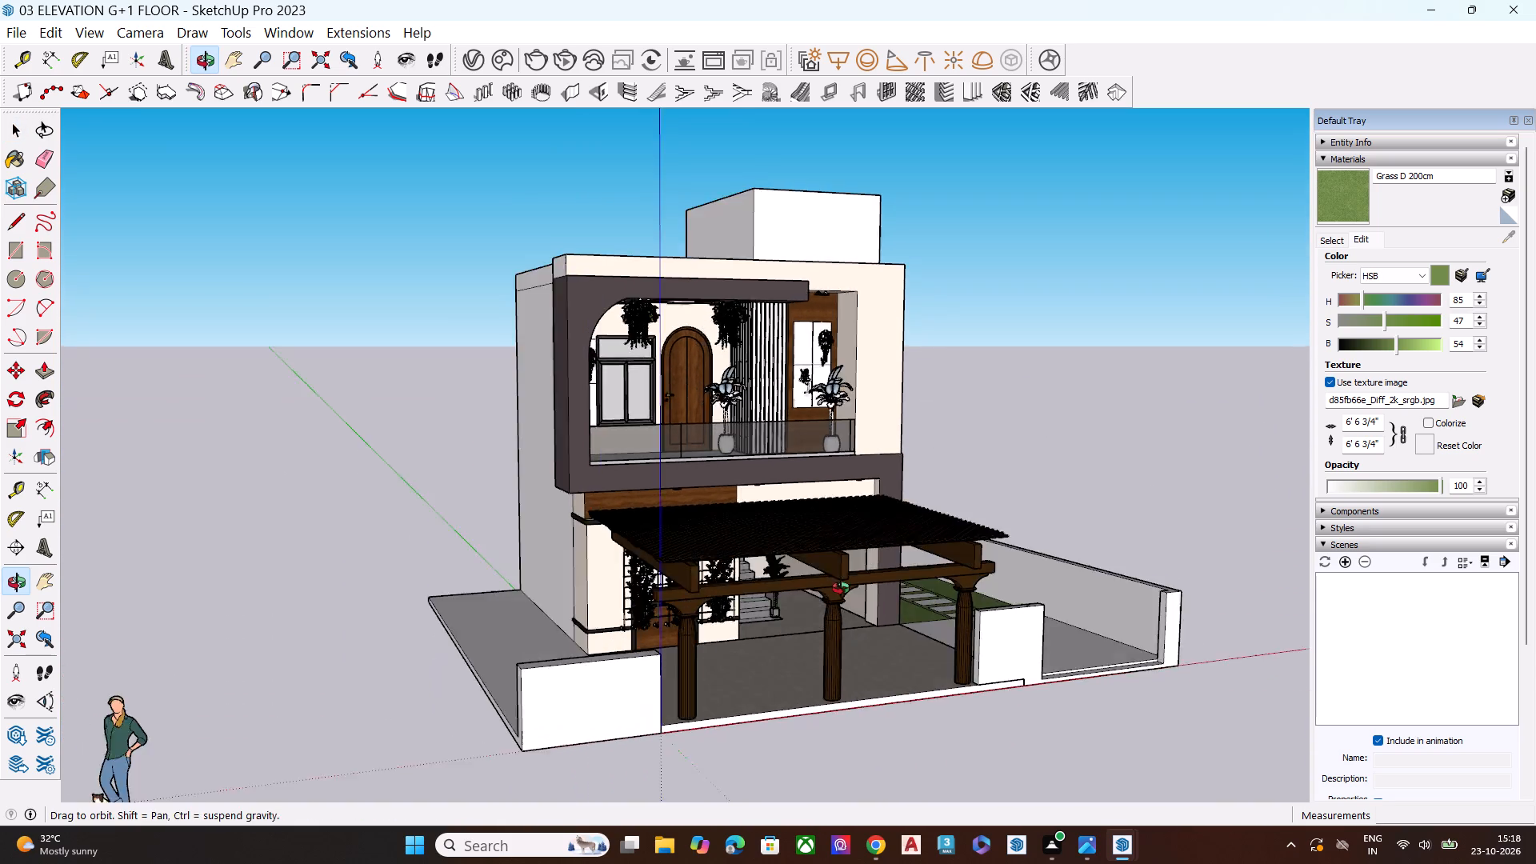
pyautogui.moveTo(841, 588); pyautogui.dragTo(1010, 581, button='middle')
pyautogui.scroll(-4, 808, 571)
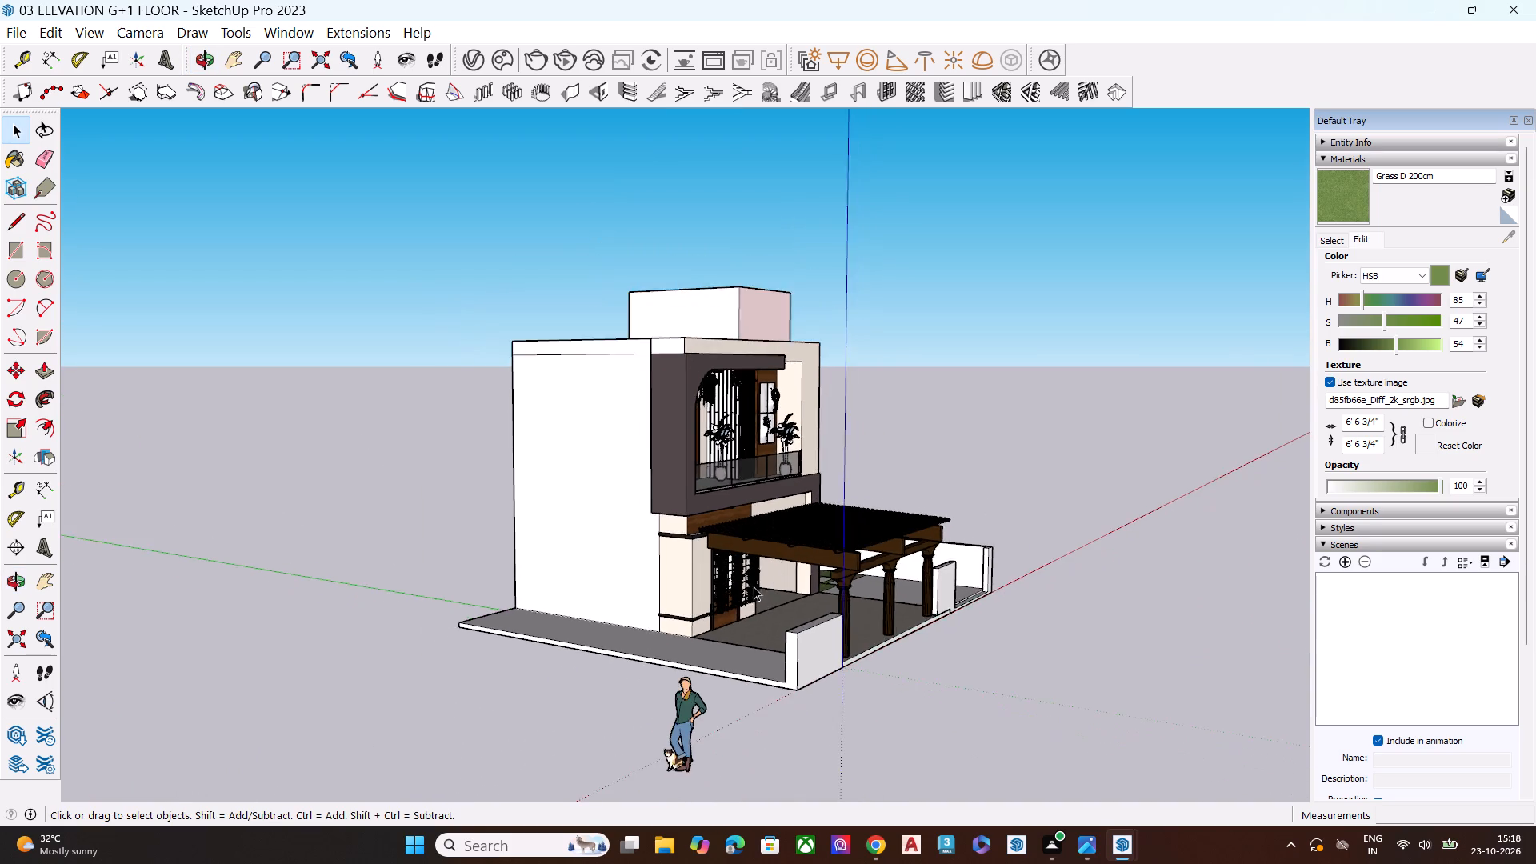
# Draw a vertical line about 3' 6" long on the new front wall's inner face, near its outer corner.
pyautogui.scroll(-1, 754, 586)
pyautogui.moveTo(710, 632); pyautogui.dragTo(1093, 713, button='middle')
pyautogui.scroll(5, 881, 568)
pyautogui.scroll(-1, 873, 573)
pyautogui.scroll(10, 877, 577)
pyautogui.moveTo(827, 644); pyautogui.dragTo(834, 642, button='middle')
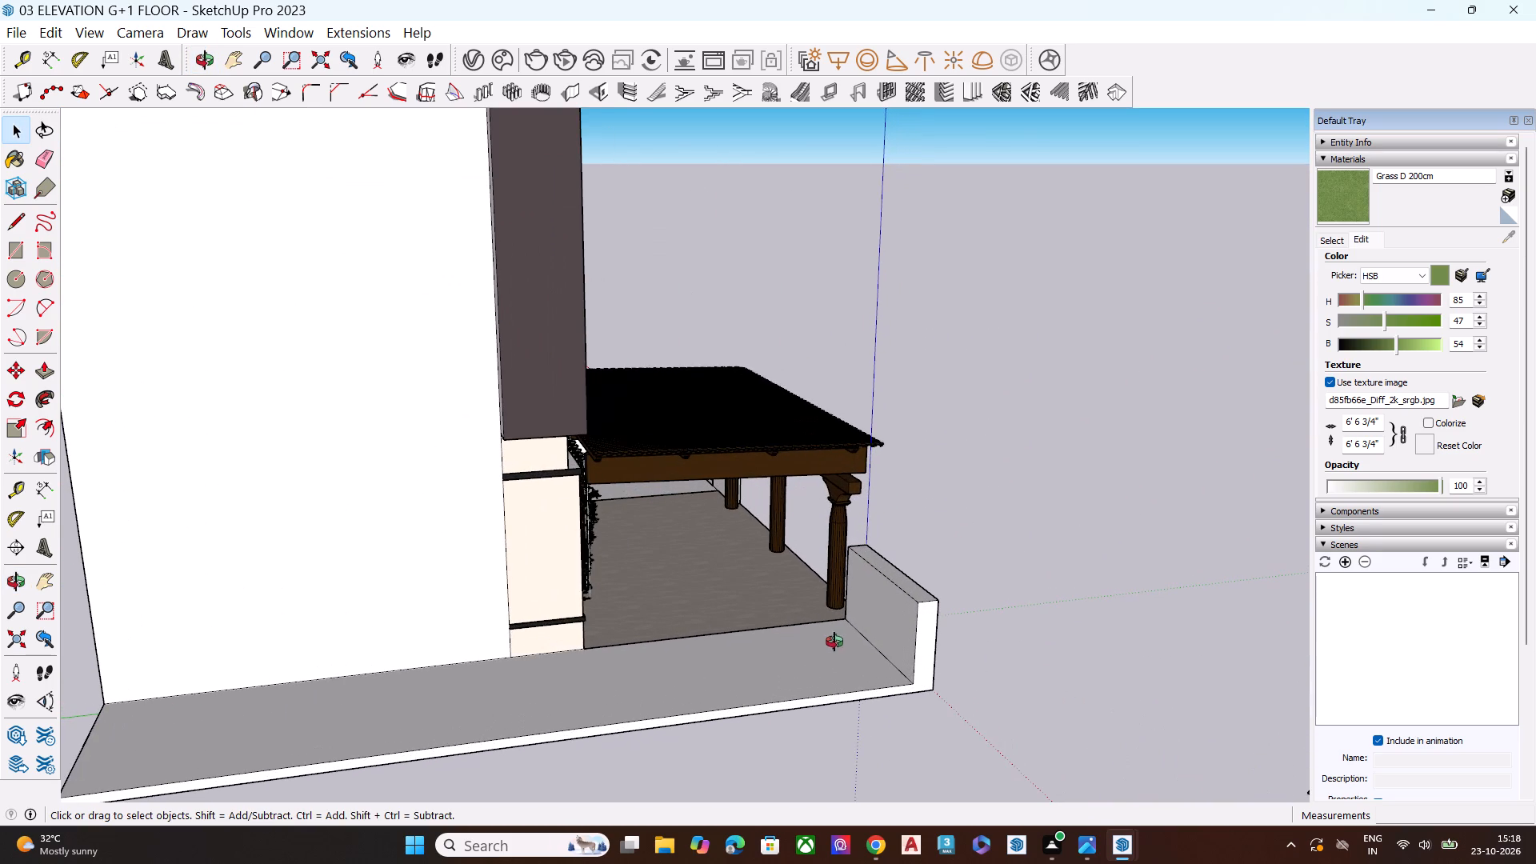
pyautogui.moveTo(834, 642); pyautogui.dragTo(992, 640, button='middle')
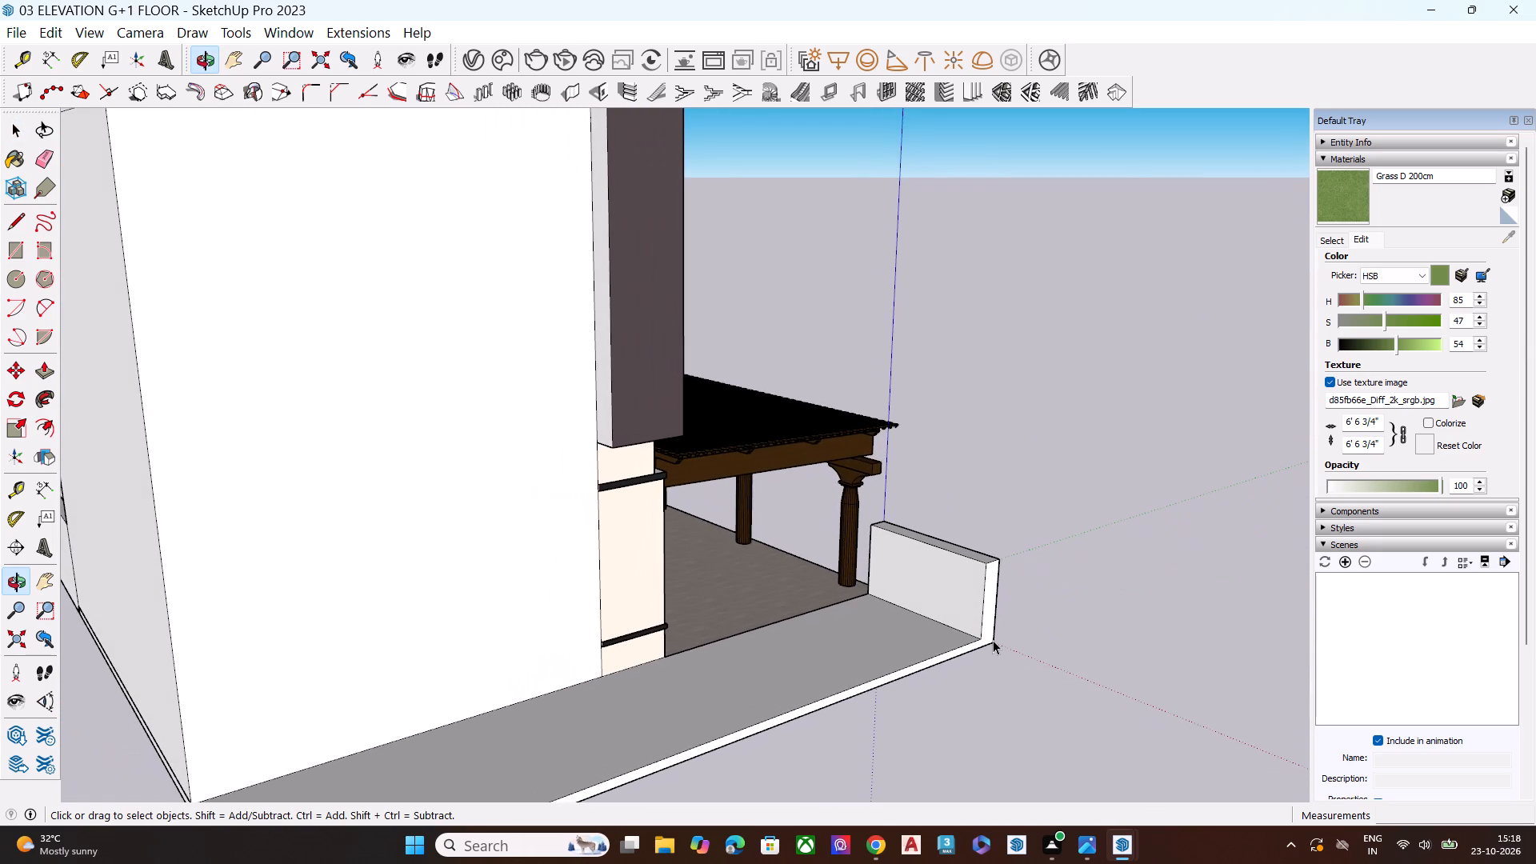
pyautogui.press('l')
pyautogui.scroll(6, 982, 641)
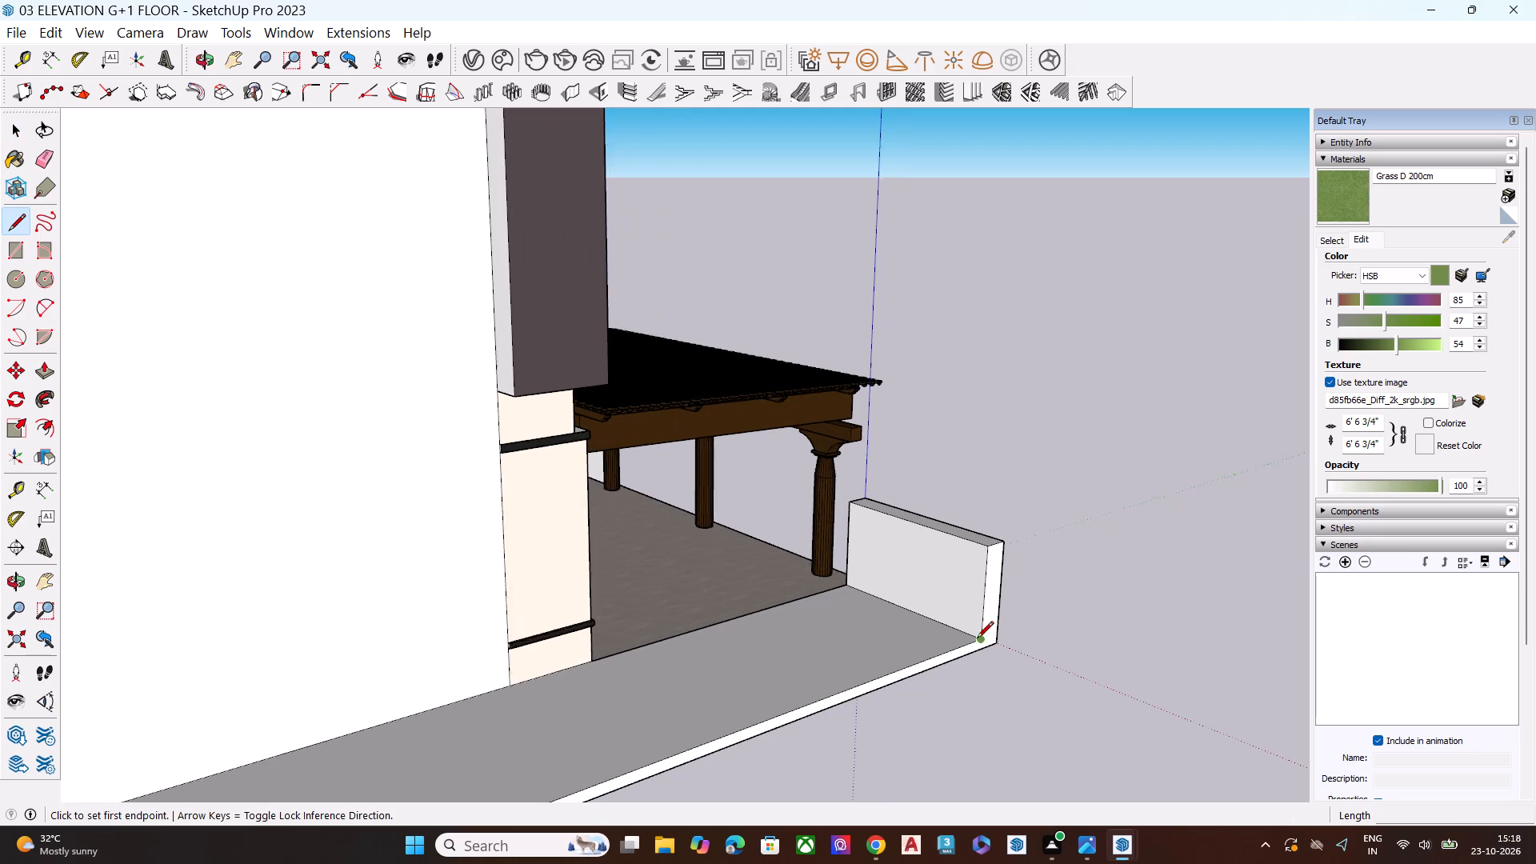
pyautogui.scroll(2, 977, 639)
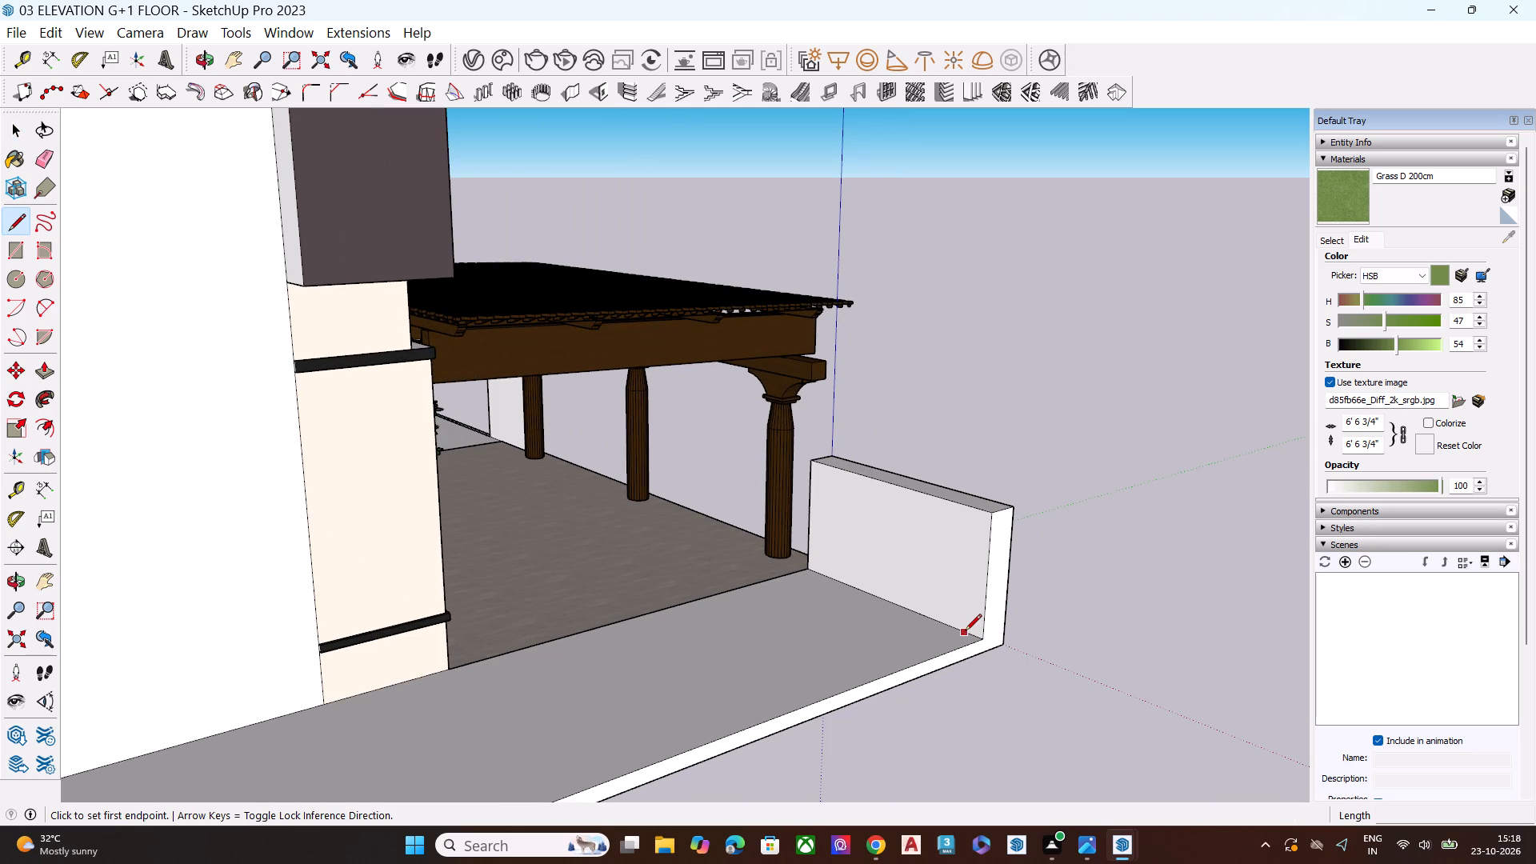
pyautogui.click(962, 632)
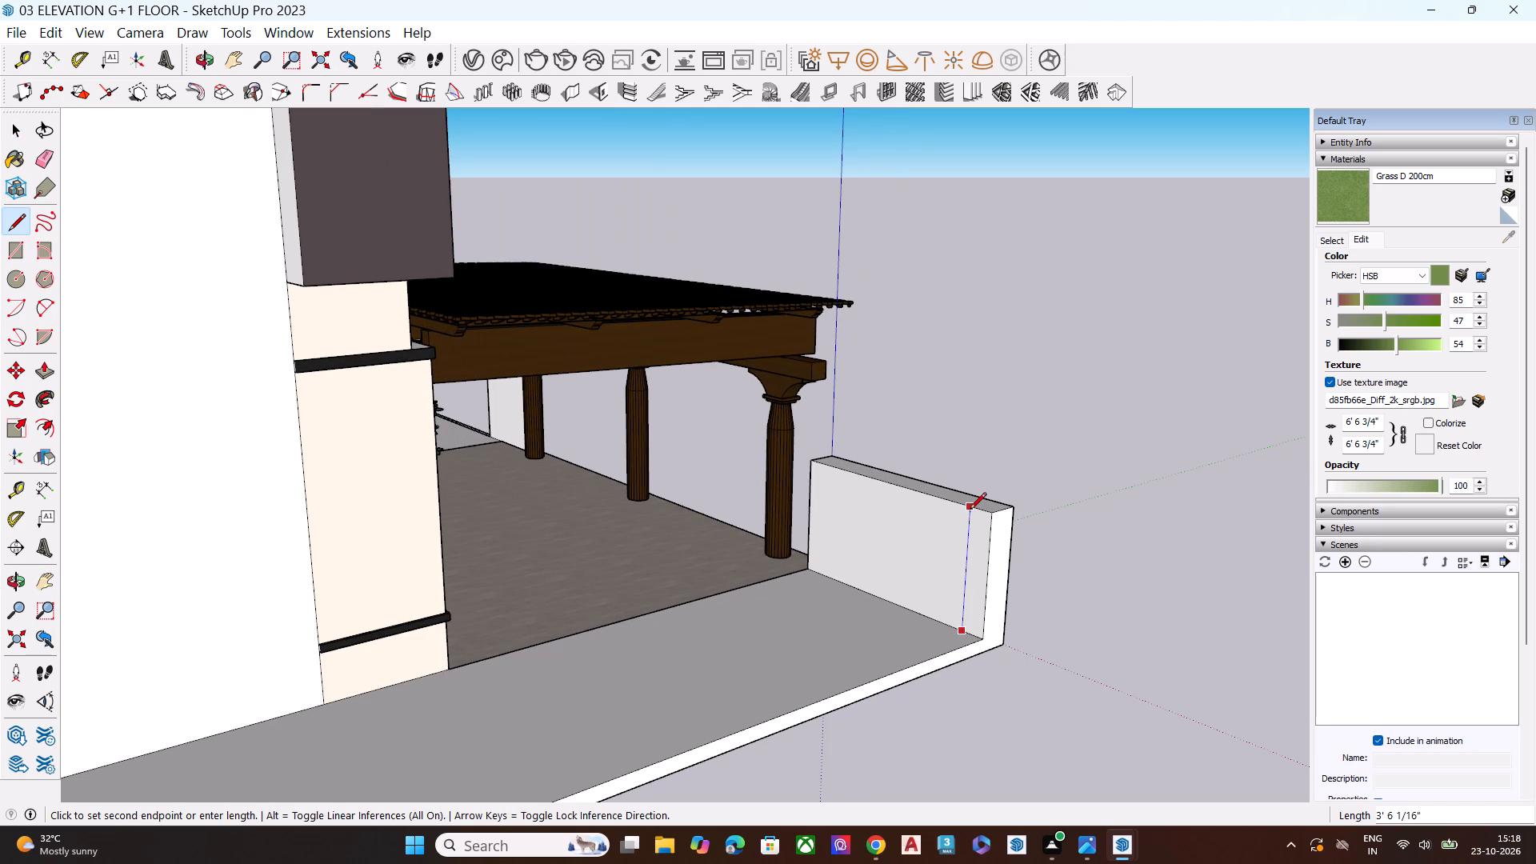
pyautogui.click(970, 510)
pyautogui.press('space')
# Push/Pull the narrow face at the corner back to the rear edge of the ground strip to form the side compound wall.
pyautogui.click(973, 526)
pyautogui.press('p')
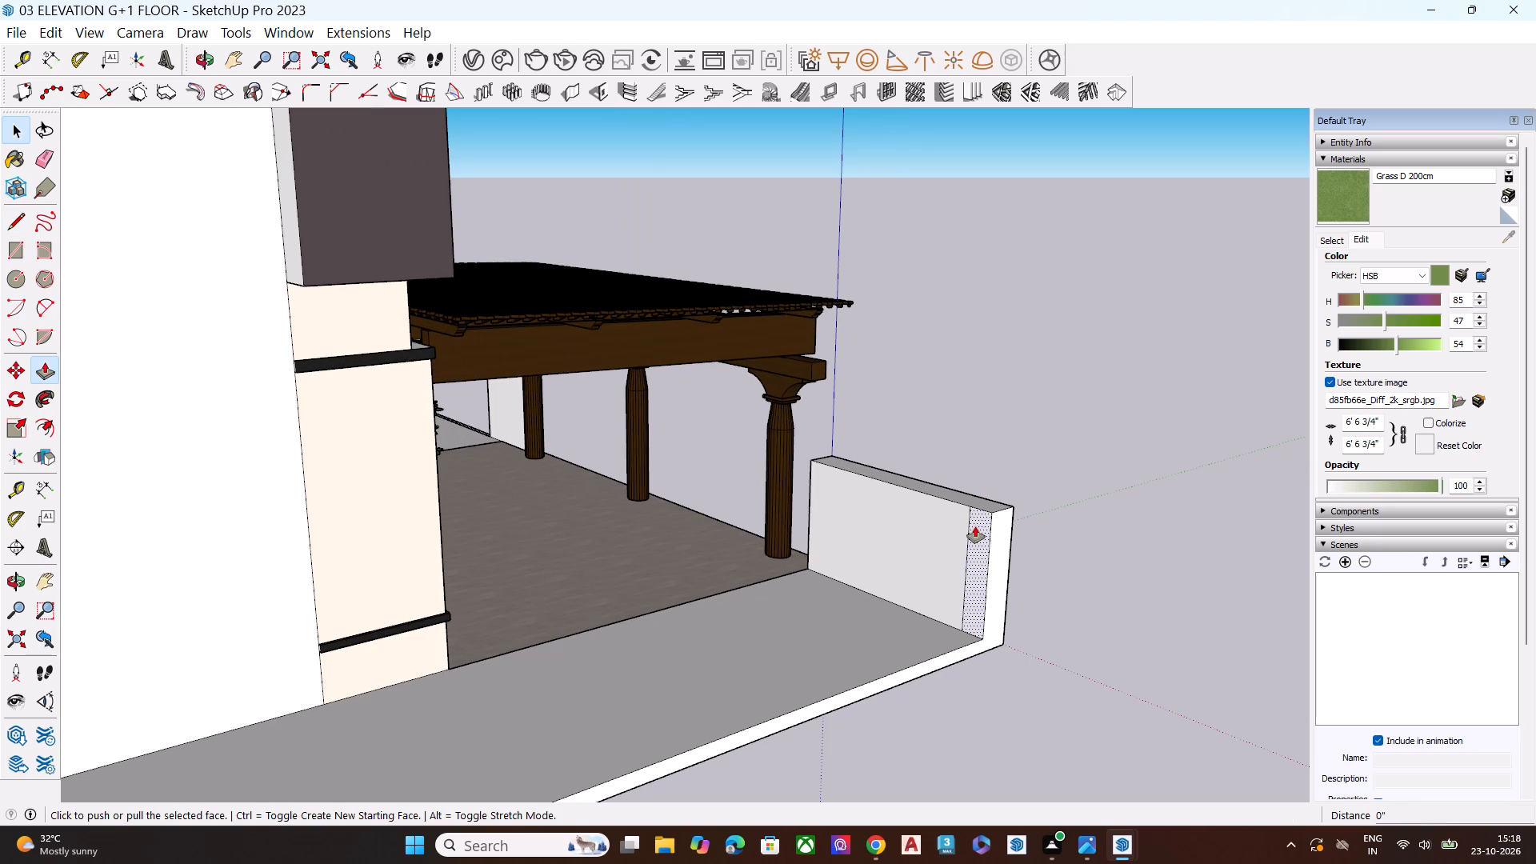
pyautogui.click(978, 526)
pyautogui.scroll(-8, 946, 547)
pyautogui.scroll(-2, 810, 605)
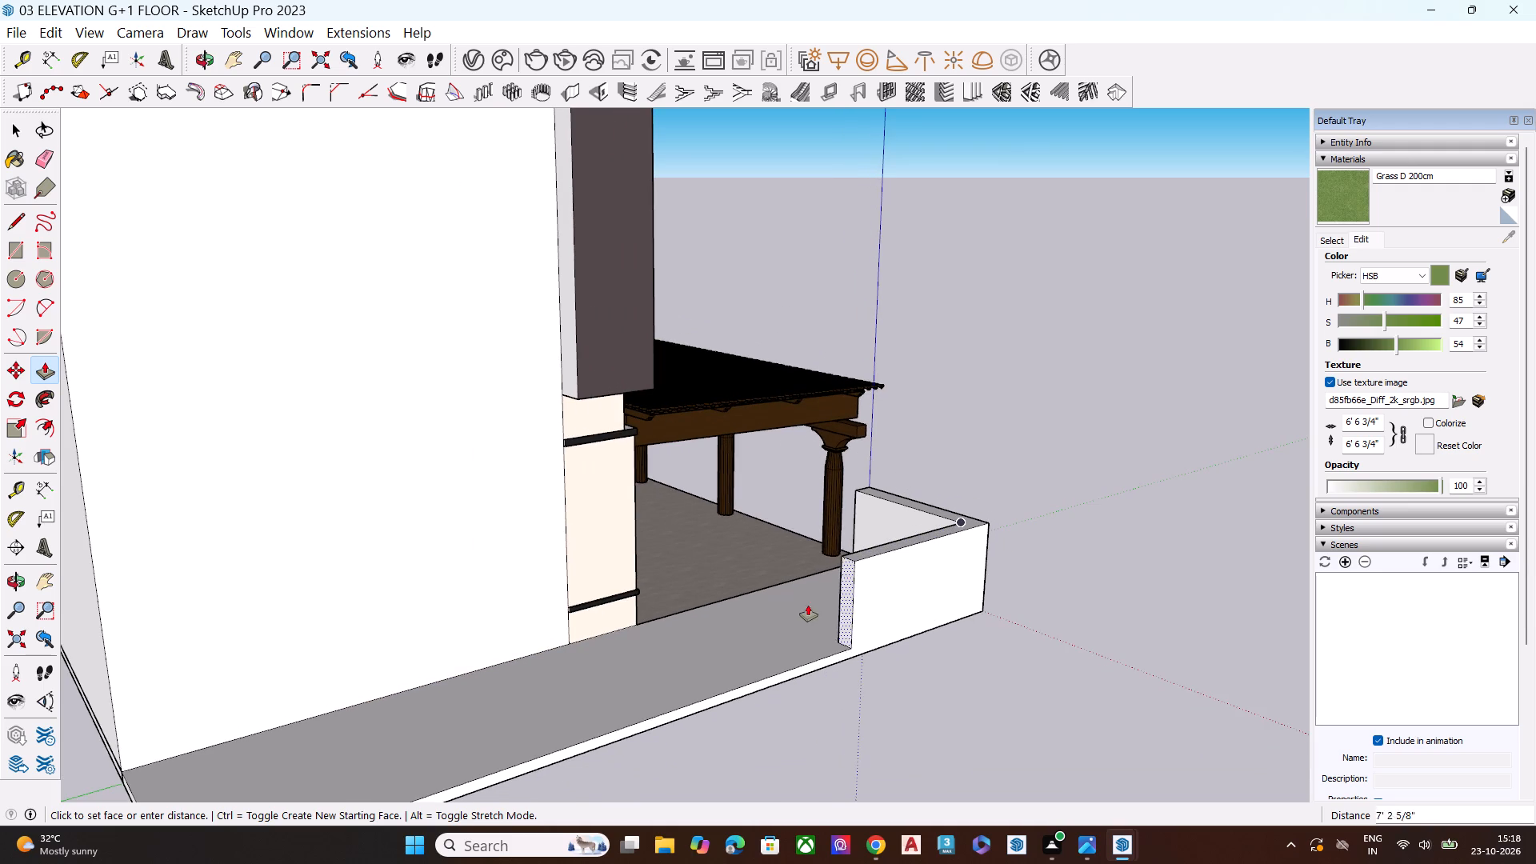
pyautogui.scroll(-4, 808, 605)
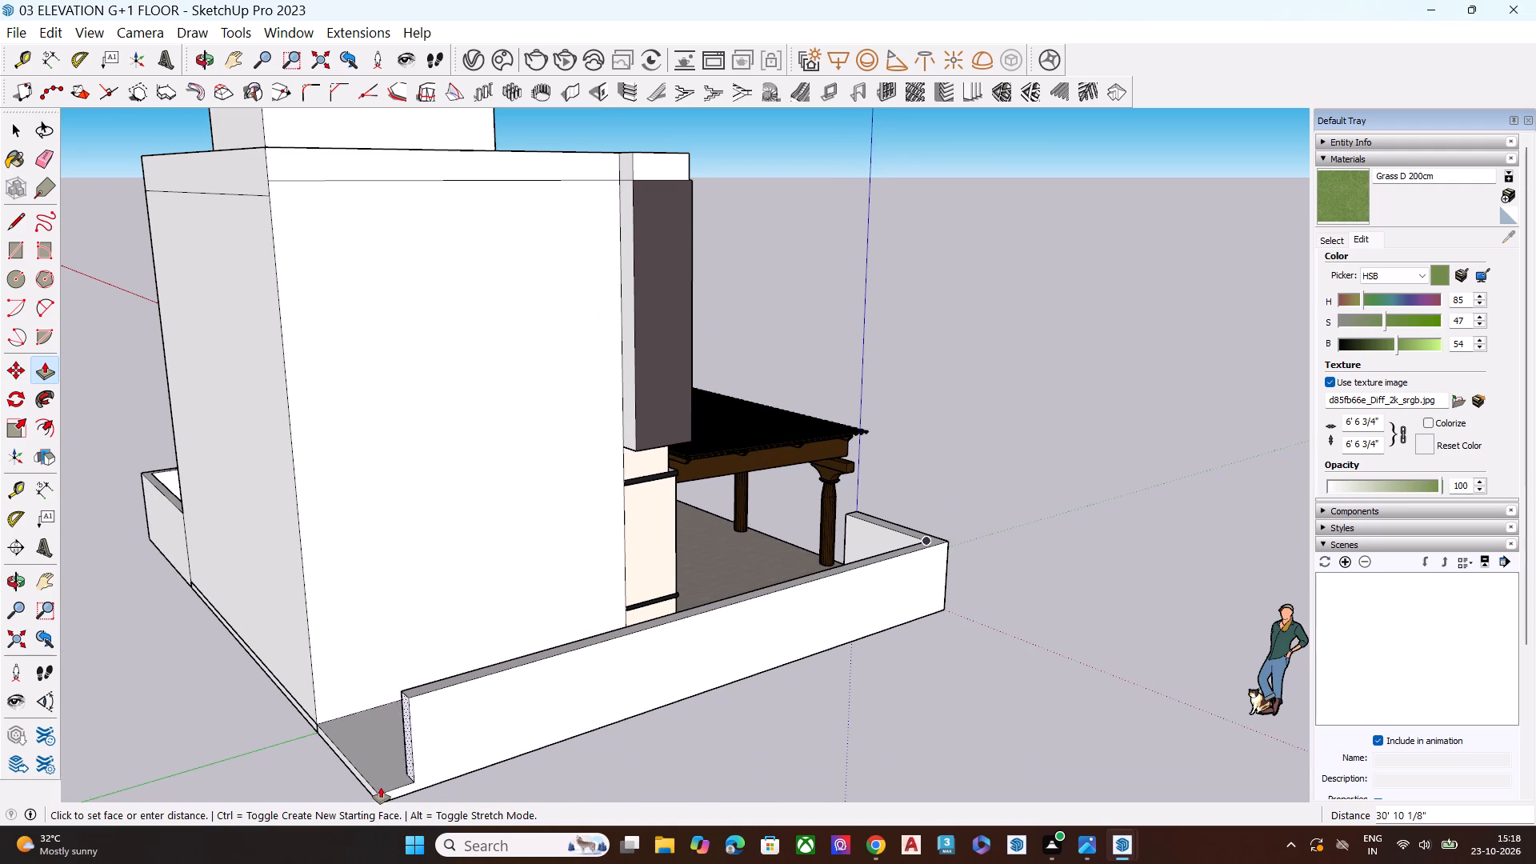
pyautogui.click(378, 789)
pyautogui.press('space')
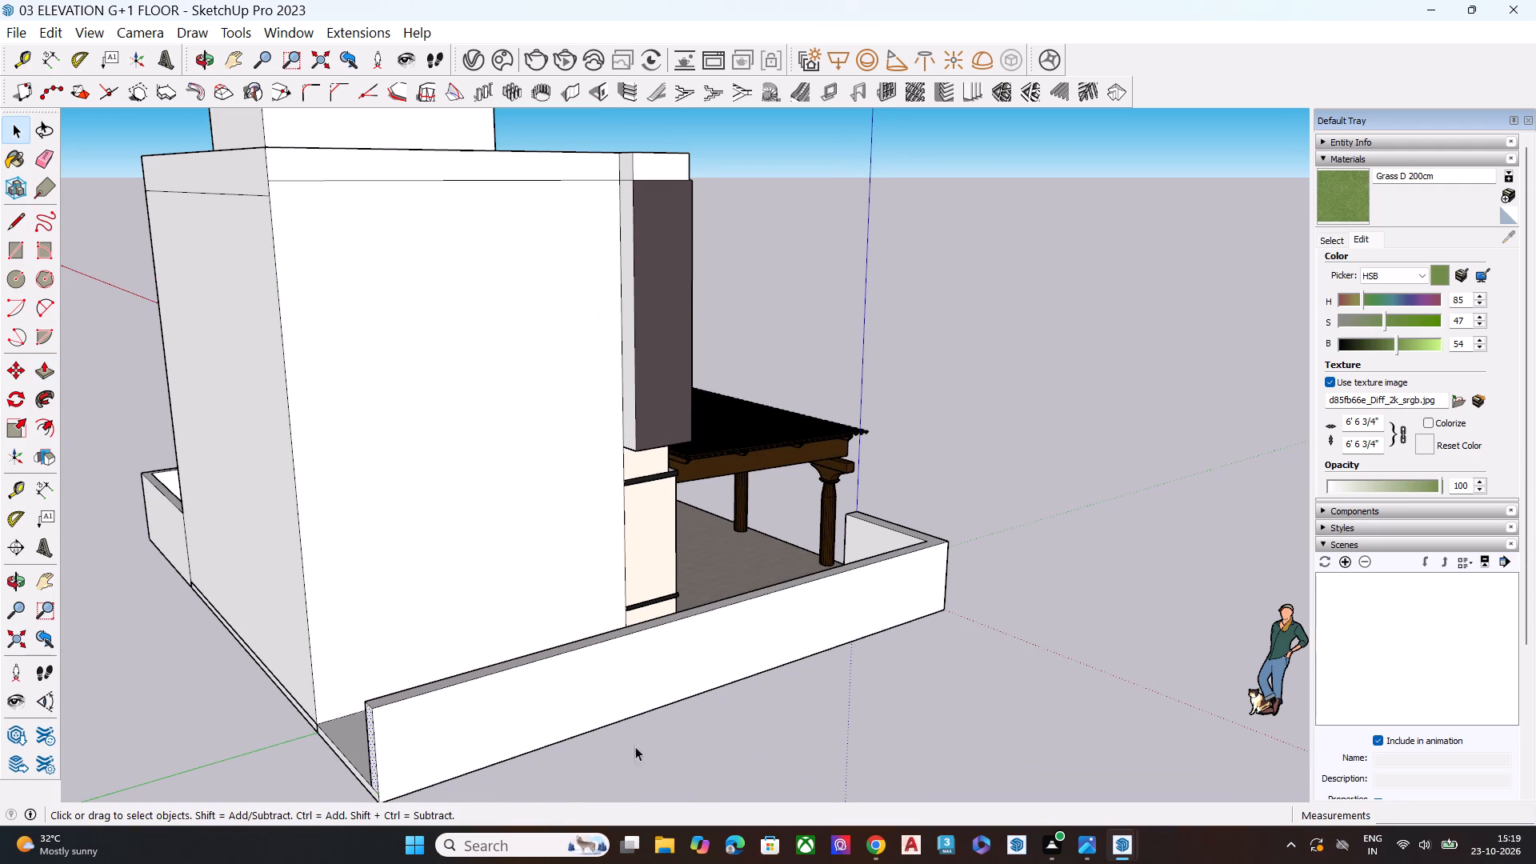
pyautogui.press('space')
# Draw a vertical line from bottom to top on the side compound wall's inner face, near its rear end.
pyautogui.scroll(-5, 642, 570)
pyautogui.moveTo(565, 676); pyautogui.dragTo(1098, 722, button='middle')
pyautogui.scroll(4, 956, 700)
pyautogui.scroll(-1, 962, 692)
pyautogui.scroll(4, 962, 692)
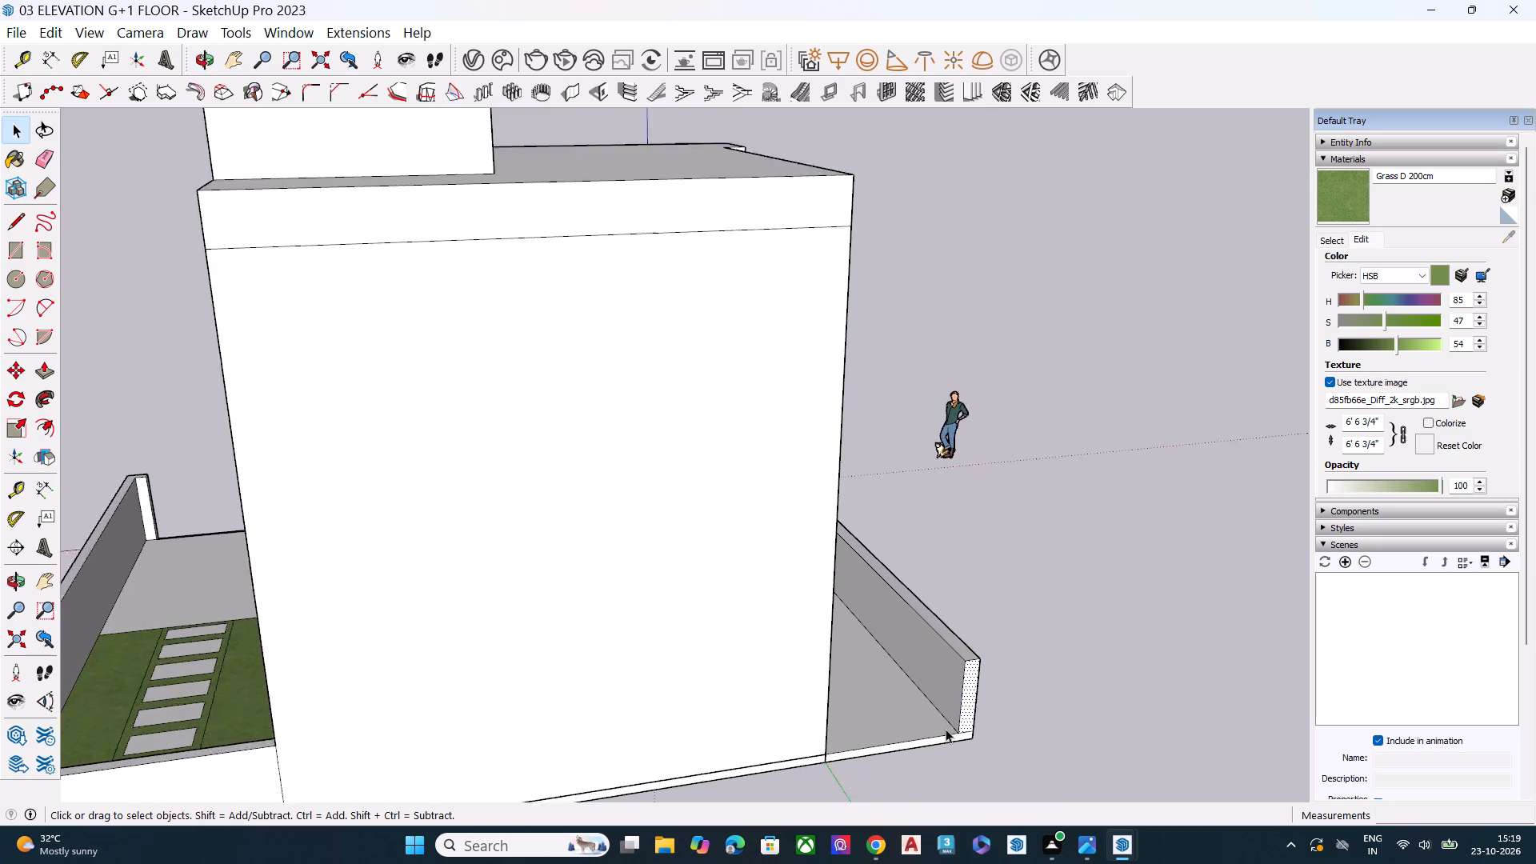
pyautogui.moveTo(954, 738); pyautogui.dragTo(1091, 724, button='middle')
pyautogui.scroll(4, 1074, 726)
pyautogui.scroll(-1, 1030, 733)
pyautogui.scroll(4, 1030, 733)
pyautogui.scroll(1, 989, 654)
pyautogui.scroll(-1, 989, 654)
pyautogui.scroll(6, 988, 653)
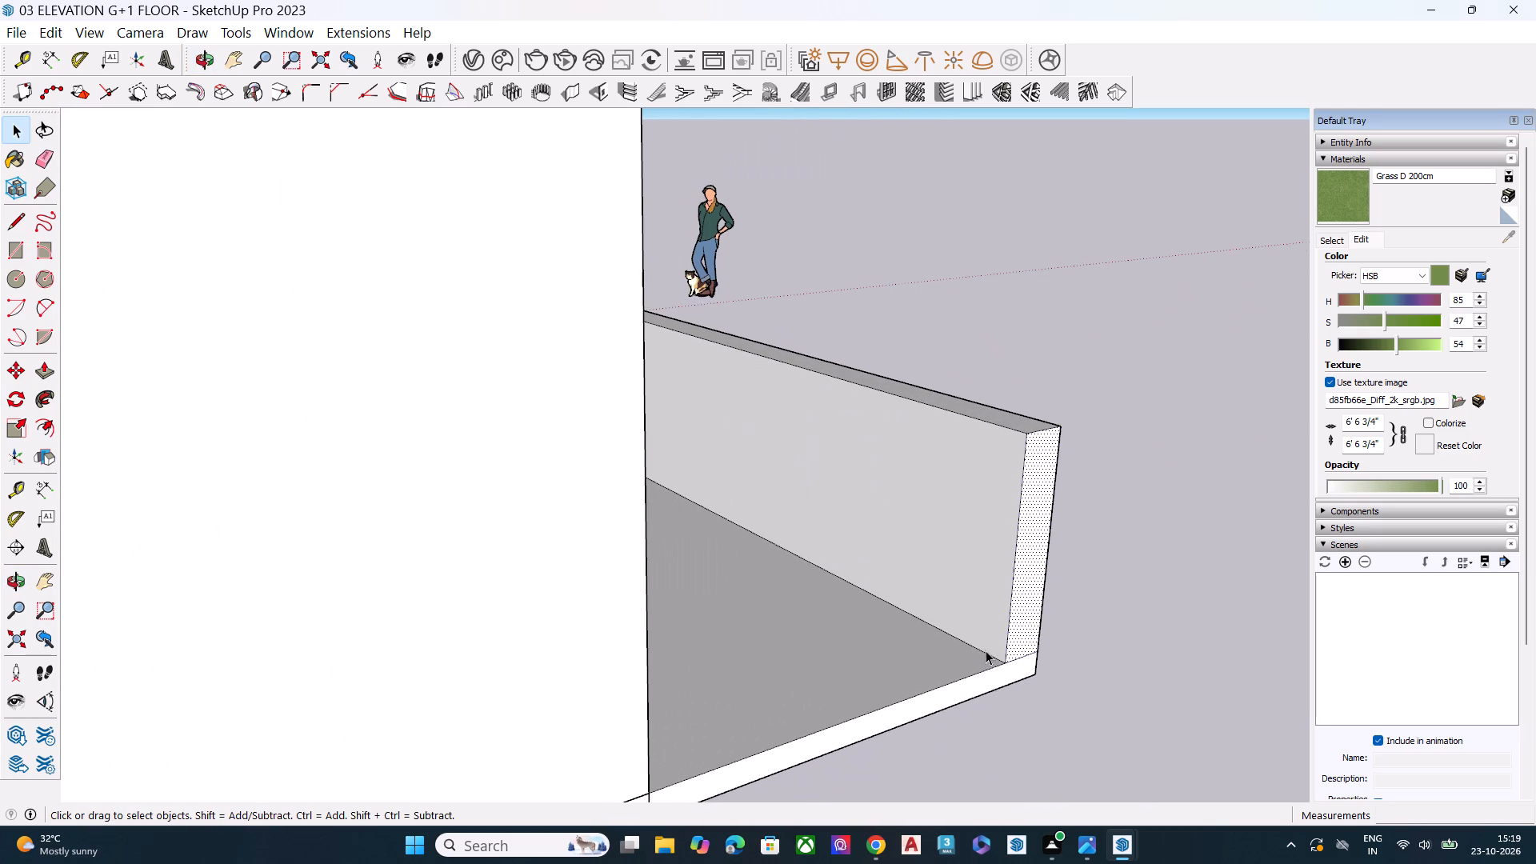
pyautogui.press('l')
pyautogui.scroll(4, 987, 638)
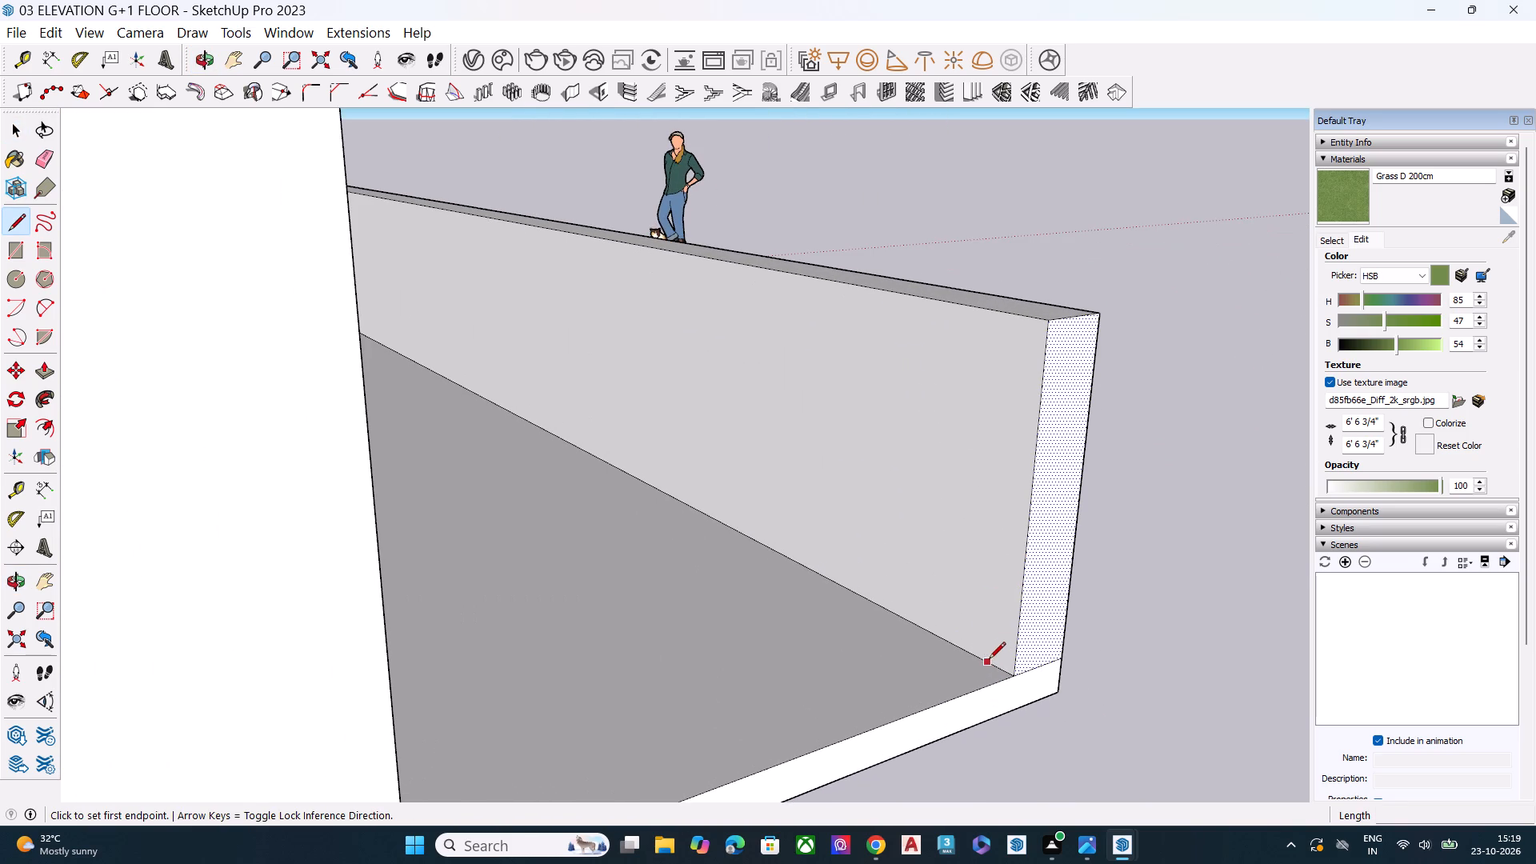
pyautogui.click(986, 655)
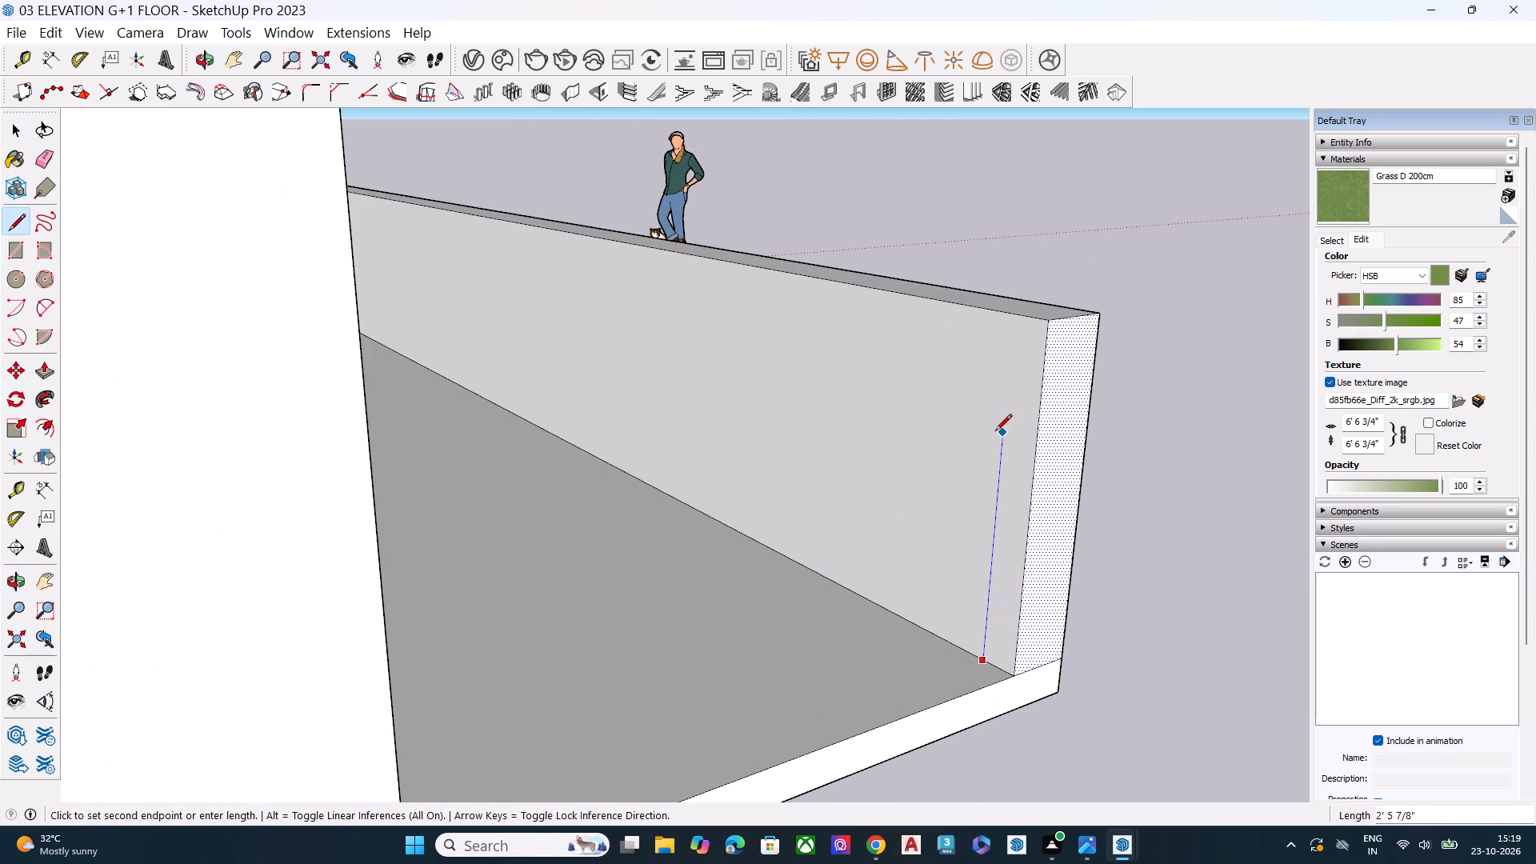
pyautogui.click(1012, 316)
pyautogui.press('space')
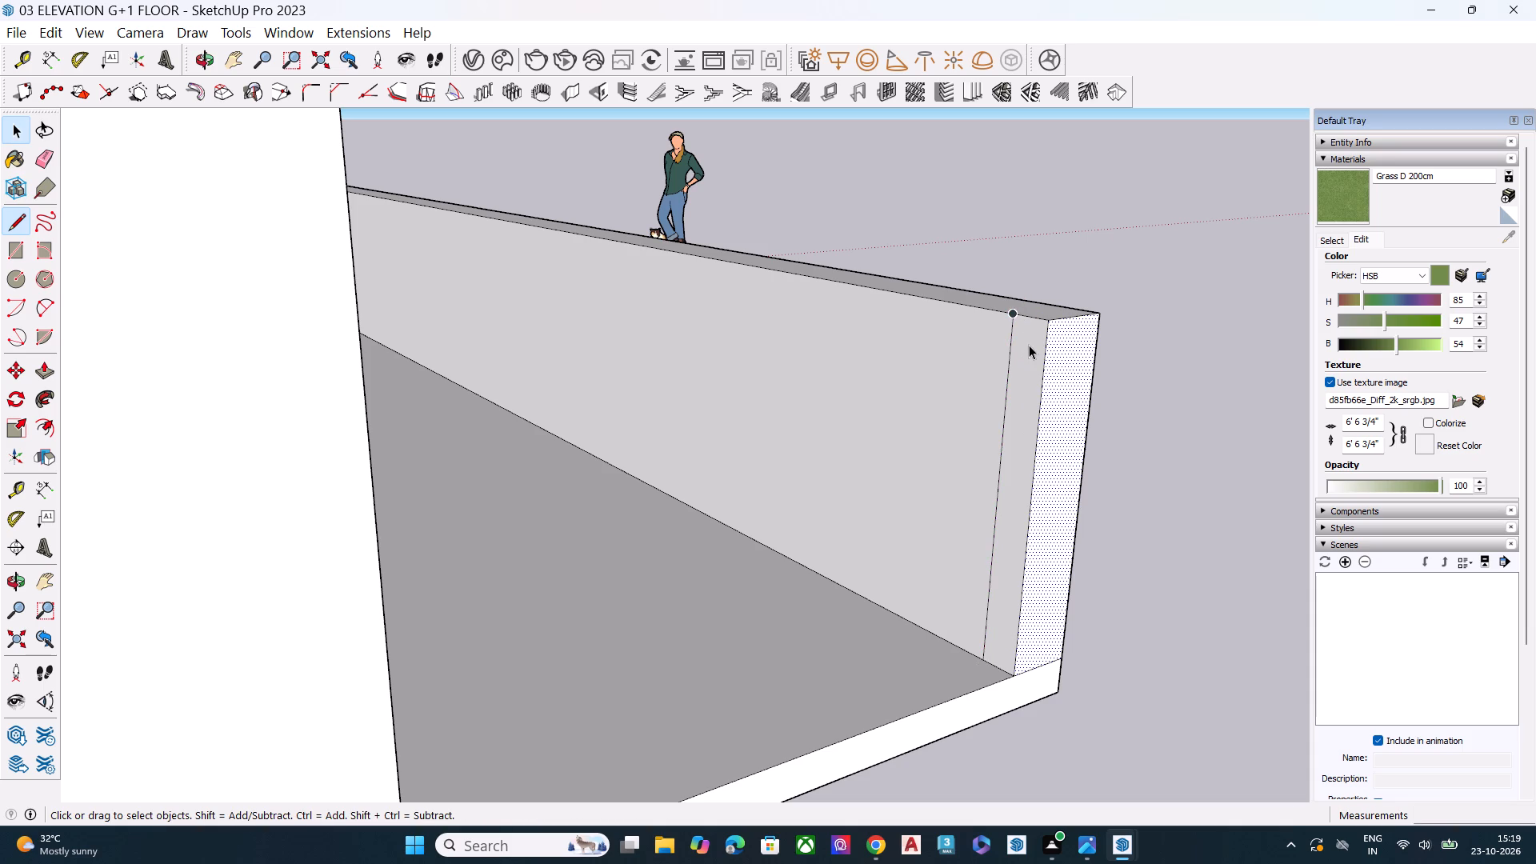
# Push/Pull the narrow face at the rear corner about 6' 4" to the house wall to form the rear compound wall.
pyautogui.click(1029, 345)
pyautogui.press('p')
pyautogui.click(1029, 345)
pyautogui.scroll(-6, 1004, 406)
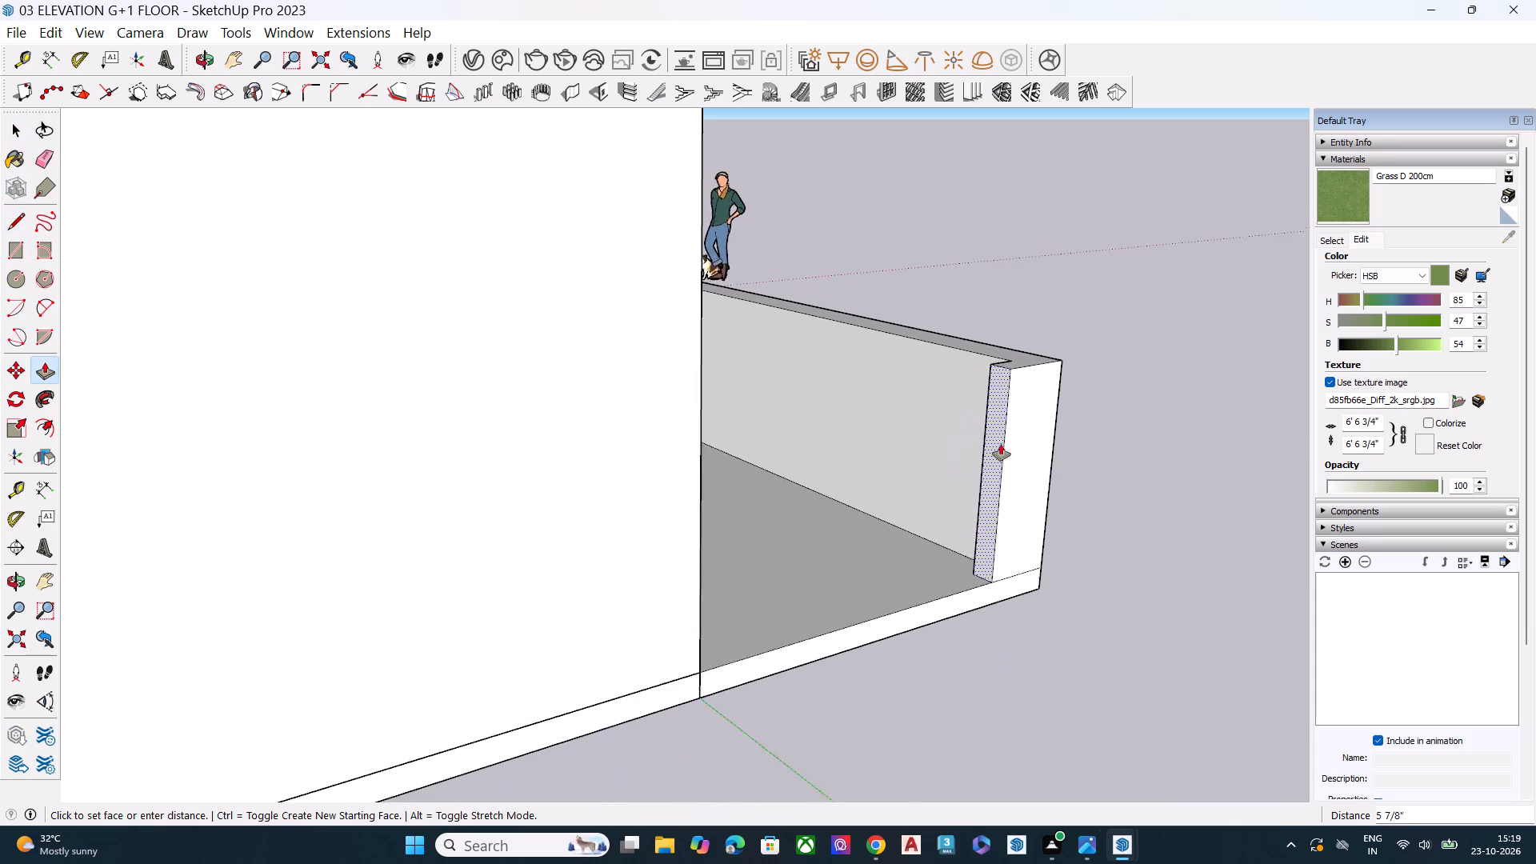
pyautogui.scroll(-1, 1001, 444)
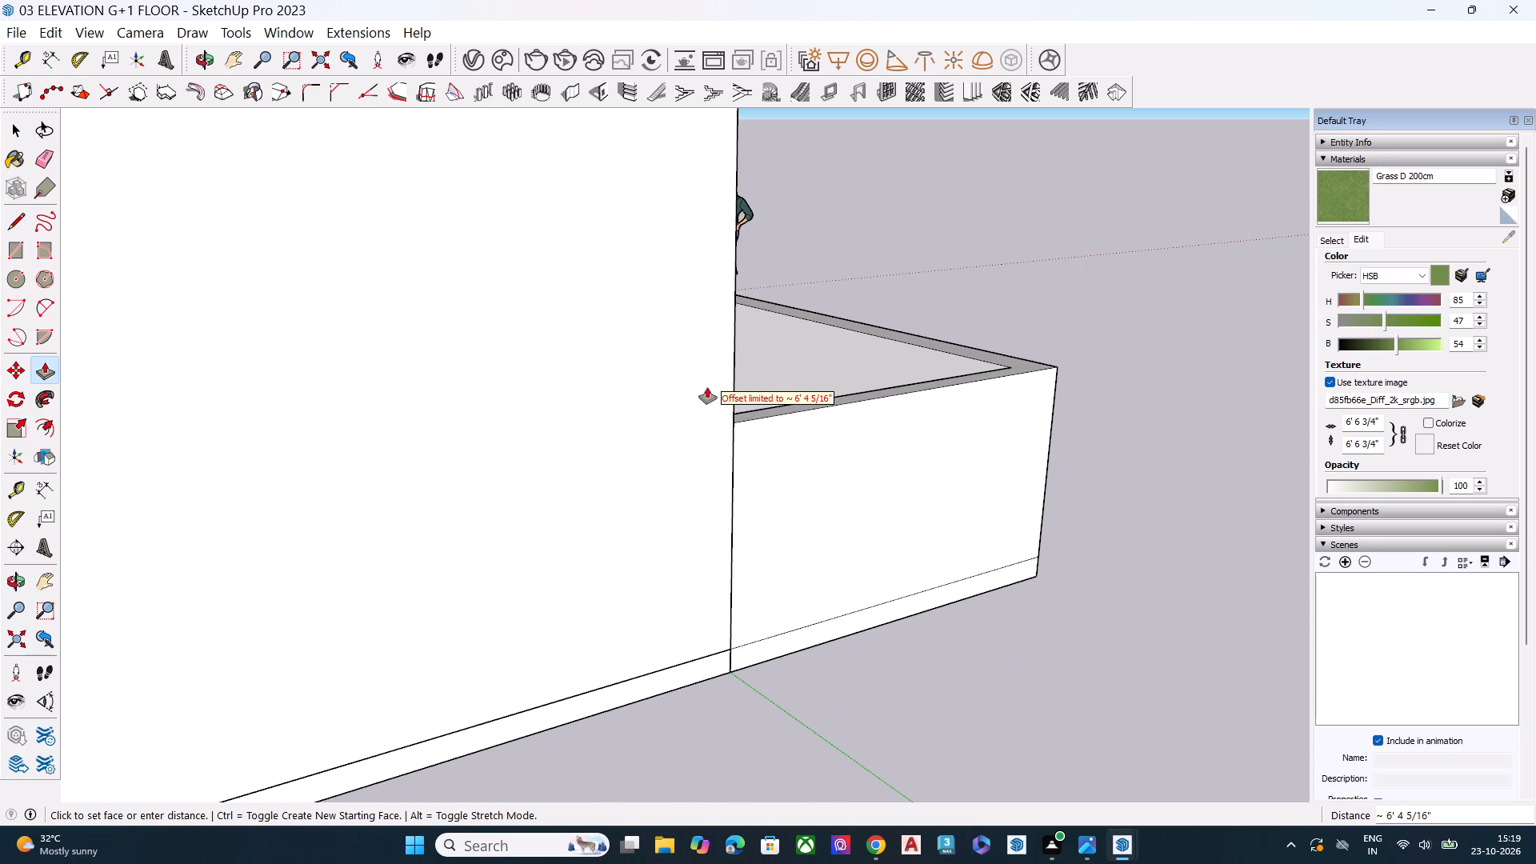
pyautogui.click(703, 388)
pyautogui.press('space')
pyautogui.click(1038, 647)
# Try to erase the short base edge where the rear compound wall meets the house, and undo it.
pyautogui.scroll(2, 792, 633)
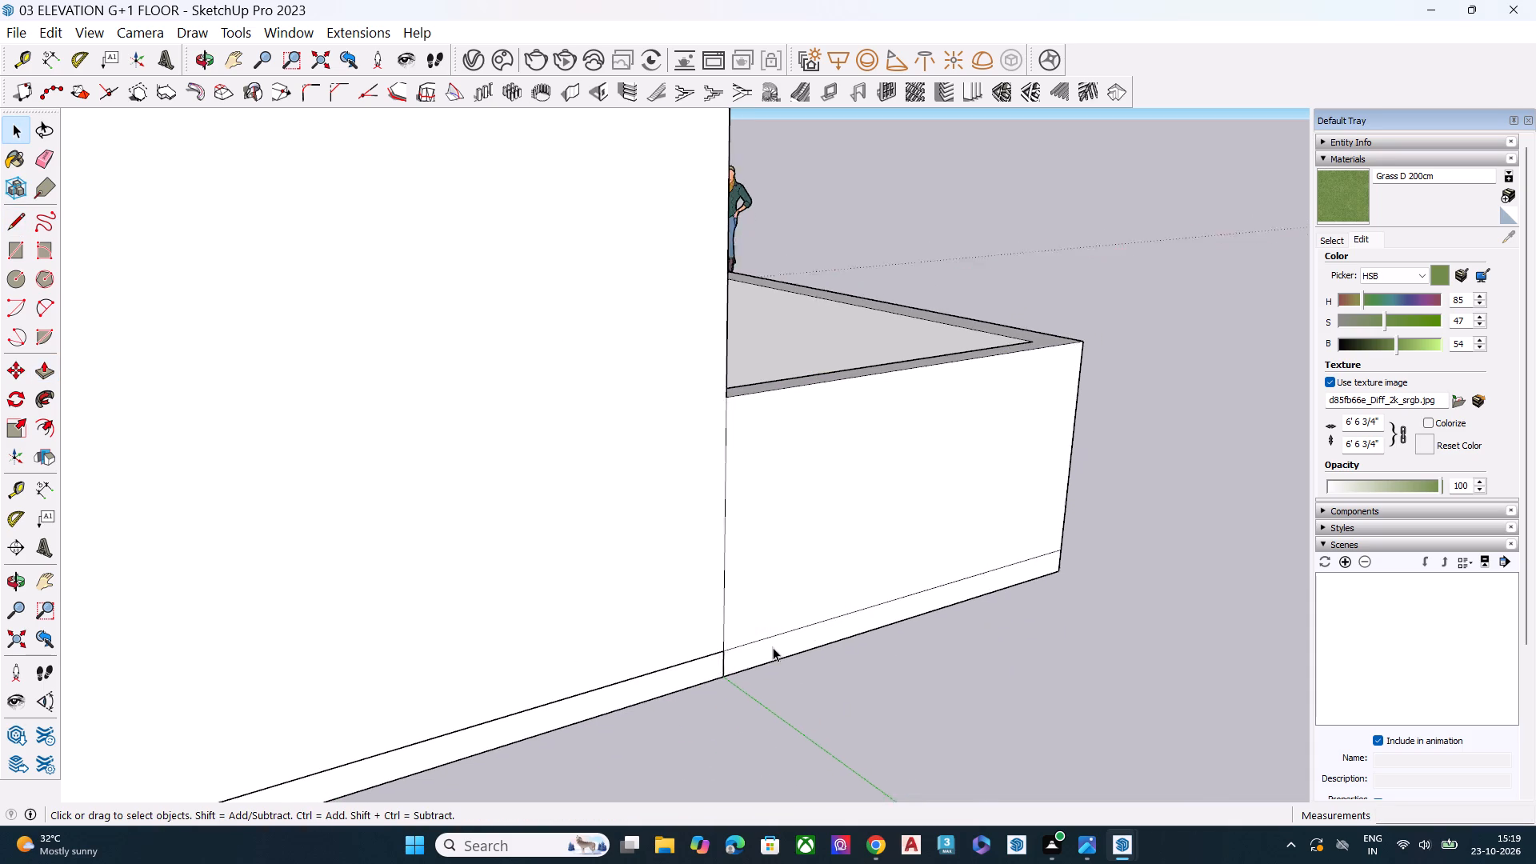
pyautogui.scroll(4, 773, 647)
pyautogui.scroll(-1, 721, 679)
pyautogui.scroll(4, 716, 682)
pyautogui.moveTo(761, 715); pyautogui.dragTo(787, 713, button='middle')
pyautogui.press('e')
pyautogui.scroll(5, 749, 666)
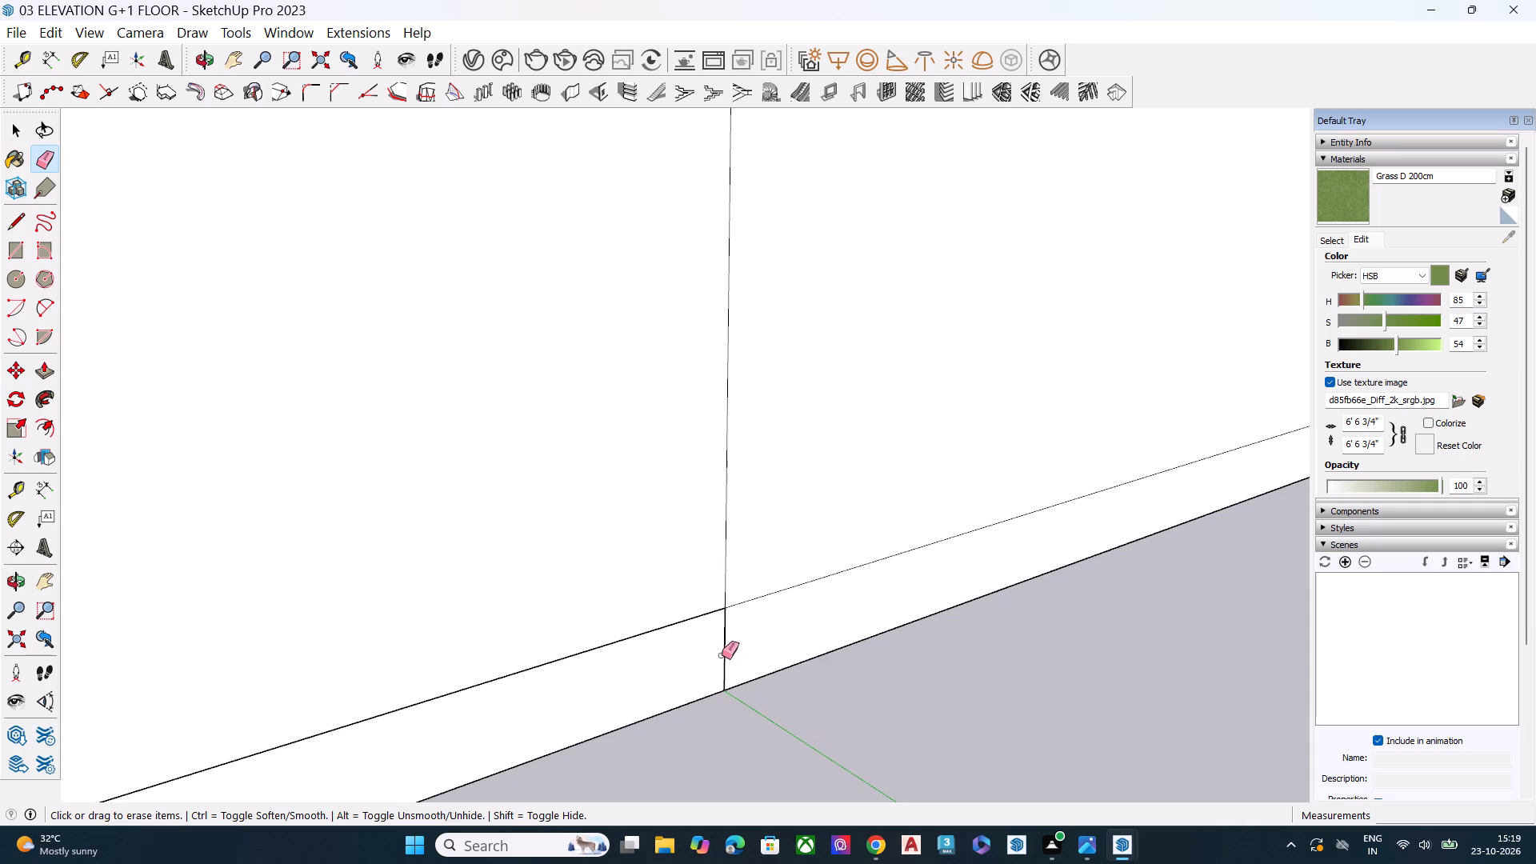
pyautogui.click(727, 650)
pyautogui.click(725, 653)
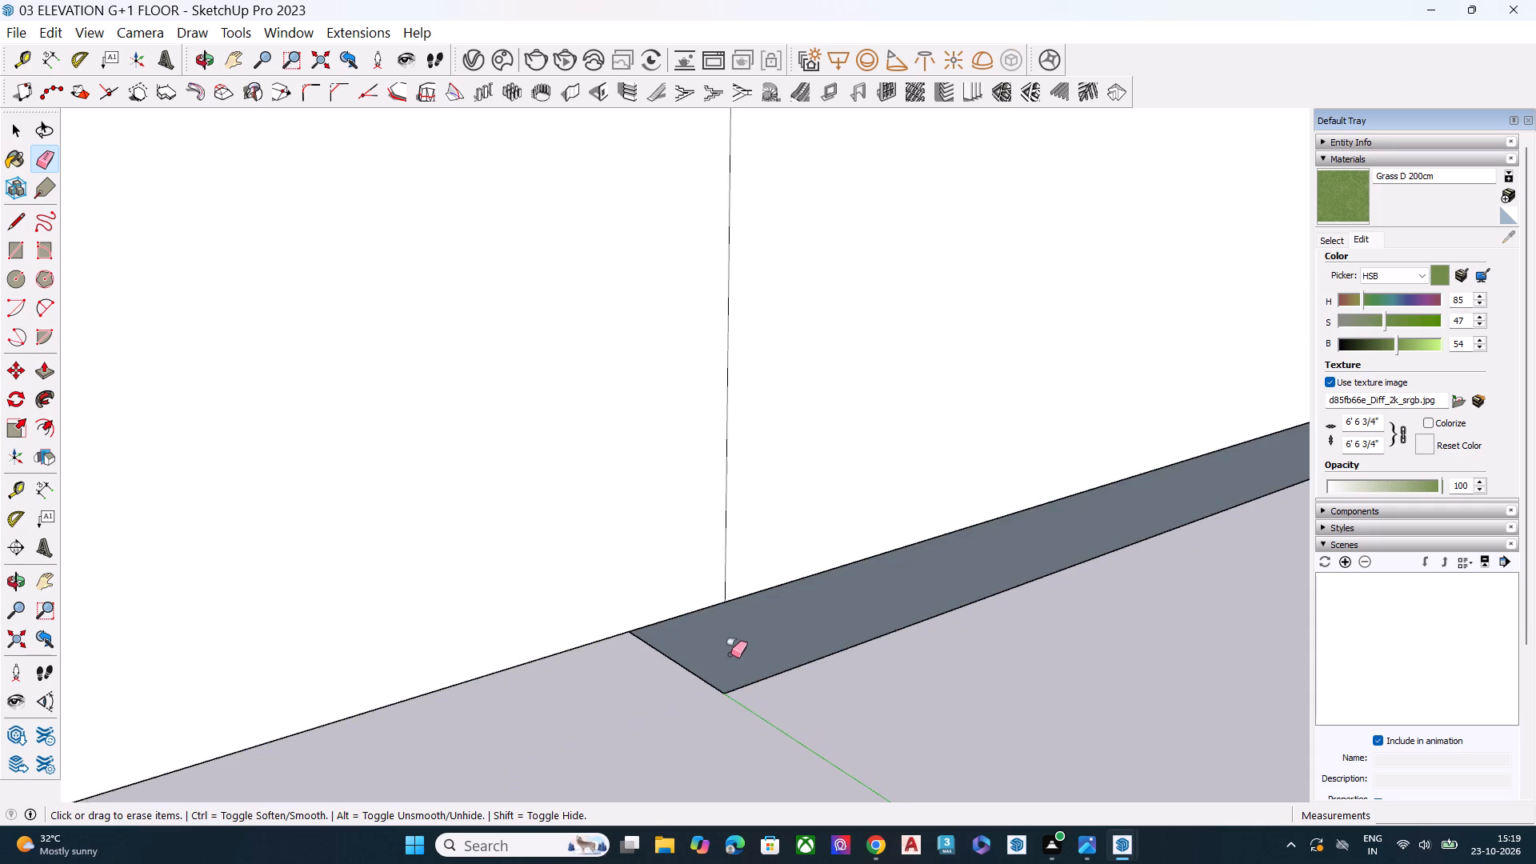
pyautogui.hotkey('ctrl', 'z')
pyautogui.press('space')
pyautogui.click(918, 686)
# Paint the ground strip between the side compound wall and the house with the Grass D 200cm material.
pyautogui.scroll(1, 902, 647)
pyautogui.scroll(-17, 902, 646)
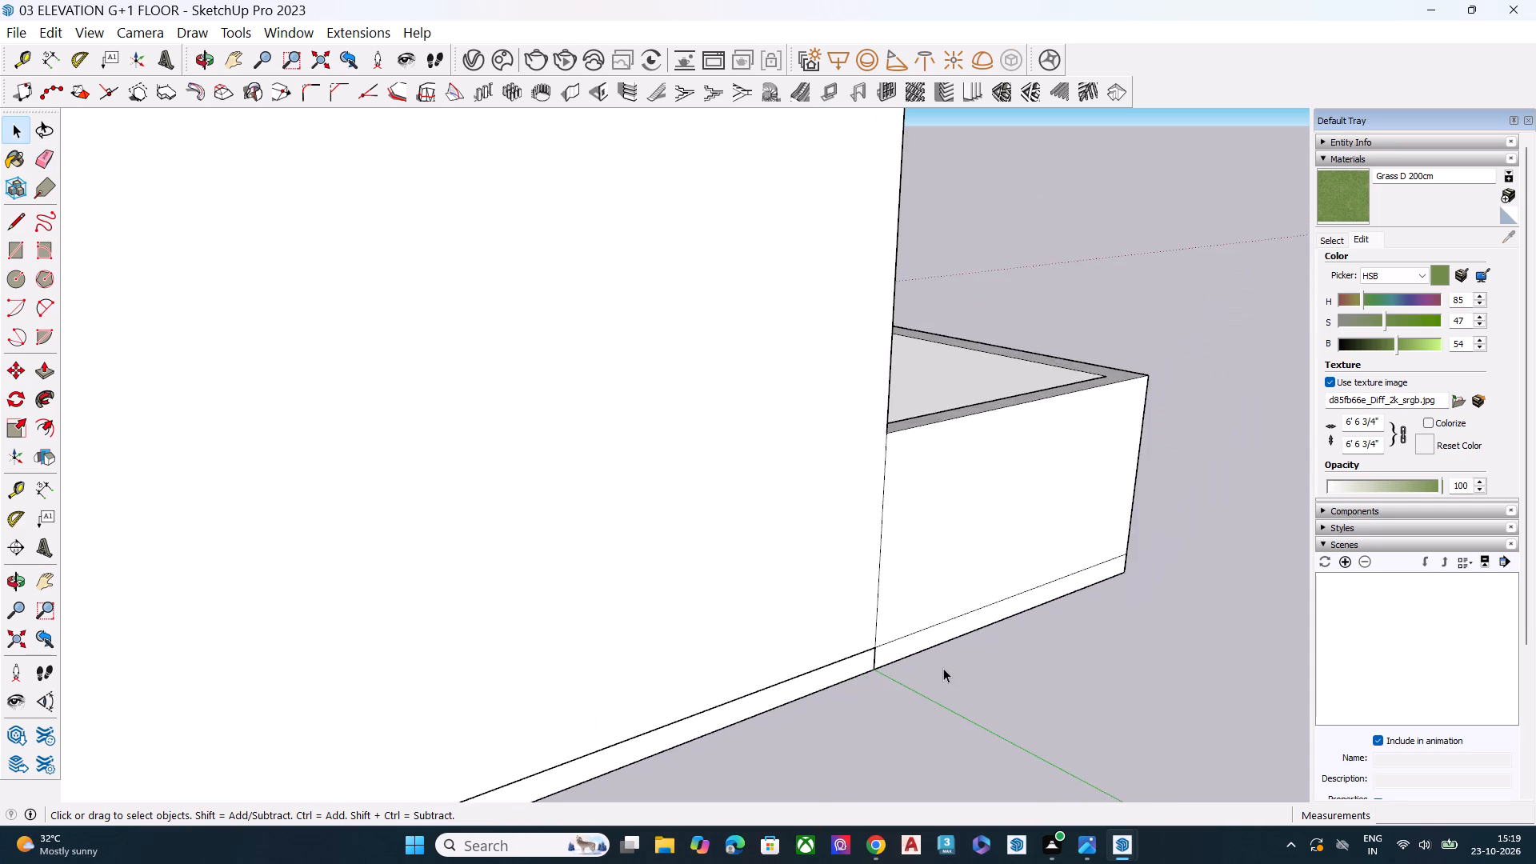
pyautogui.scroll(-4, 943, 668)
pyautogui.moveTo(1010, 669); pyautogui.dragTo(1034, 659)
pyautogui.moveTo(1030, 682); pyautogui.dragTo(610, 715, button='middle')
pyautogui.moveTo(890, 652); pyautogui.dragTo(886, 653, button='middle')
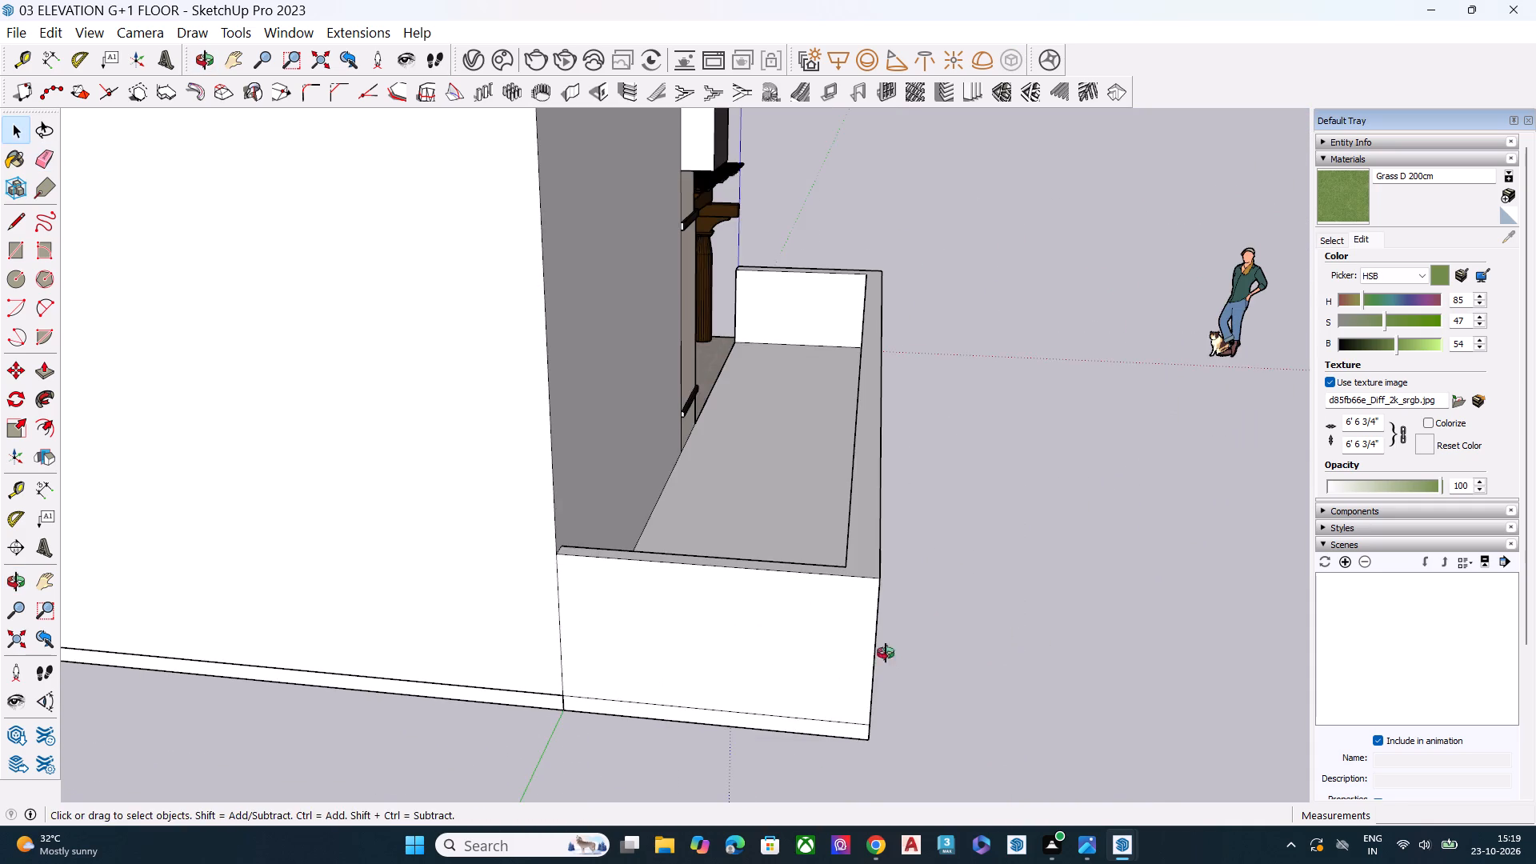
pyautogui.moveTo(886, 653); pyautogui.dragTo(592, 668, button='middle')
pyautogui.moveTo(1042, 607); pyautogui.dragTo(584, 620, button='middle')
pyautogui.moveTo(982, 602); pyautogui.dragTo(818, 706, button='middle')
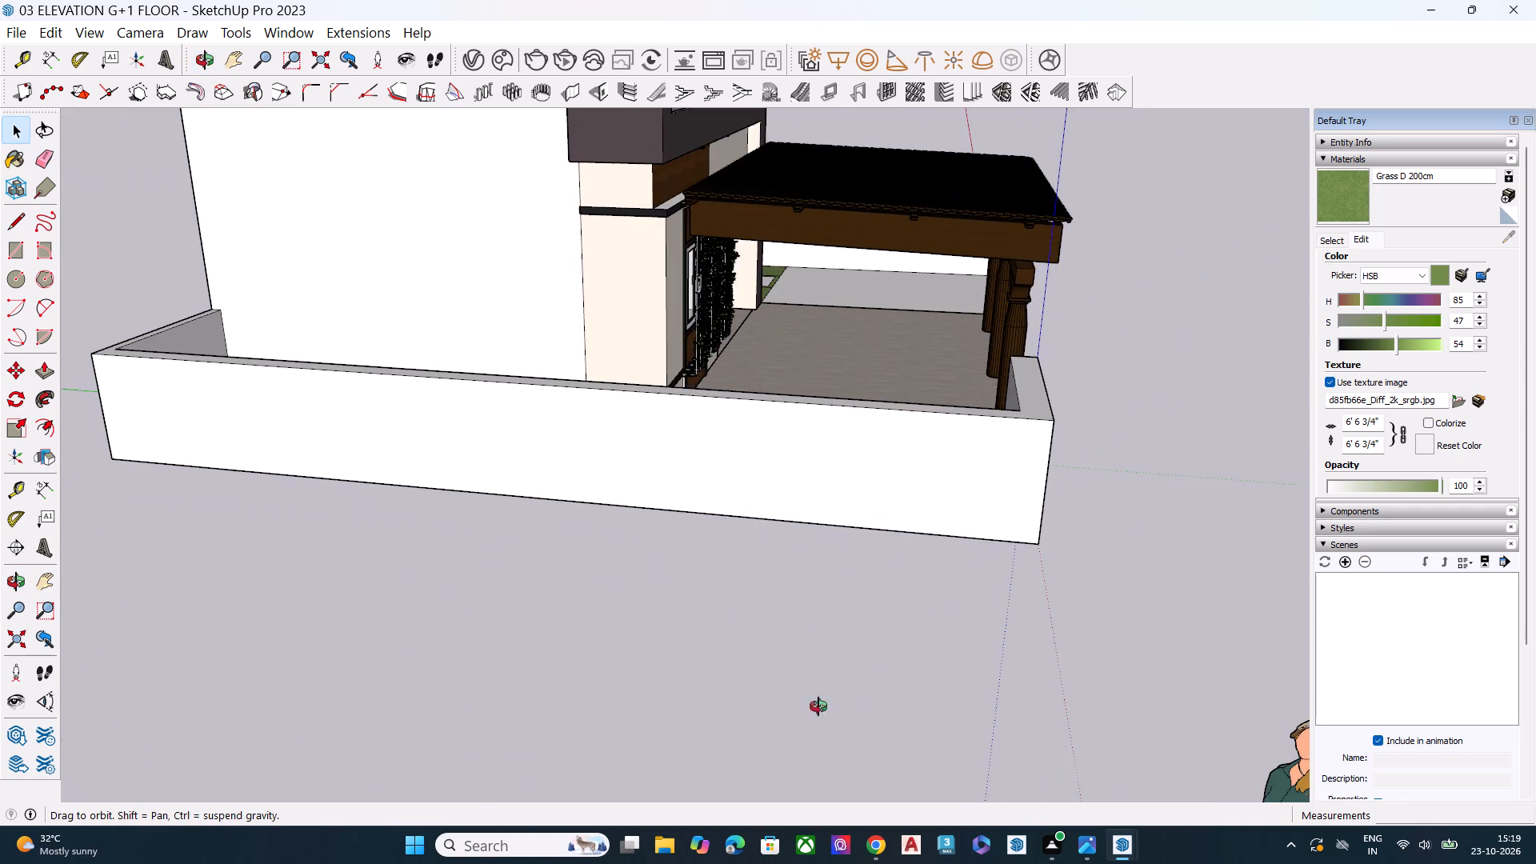
pyautogui.moveTo(818, 706); pyautogui.dragTo(781, 755, button='middle')
pyautogui.click(1338, 189)
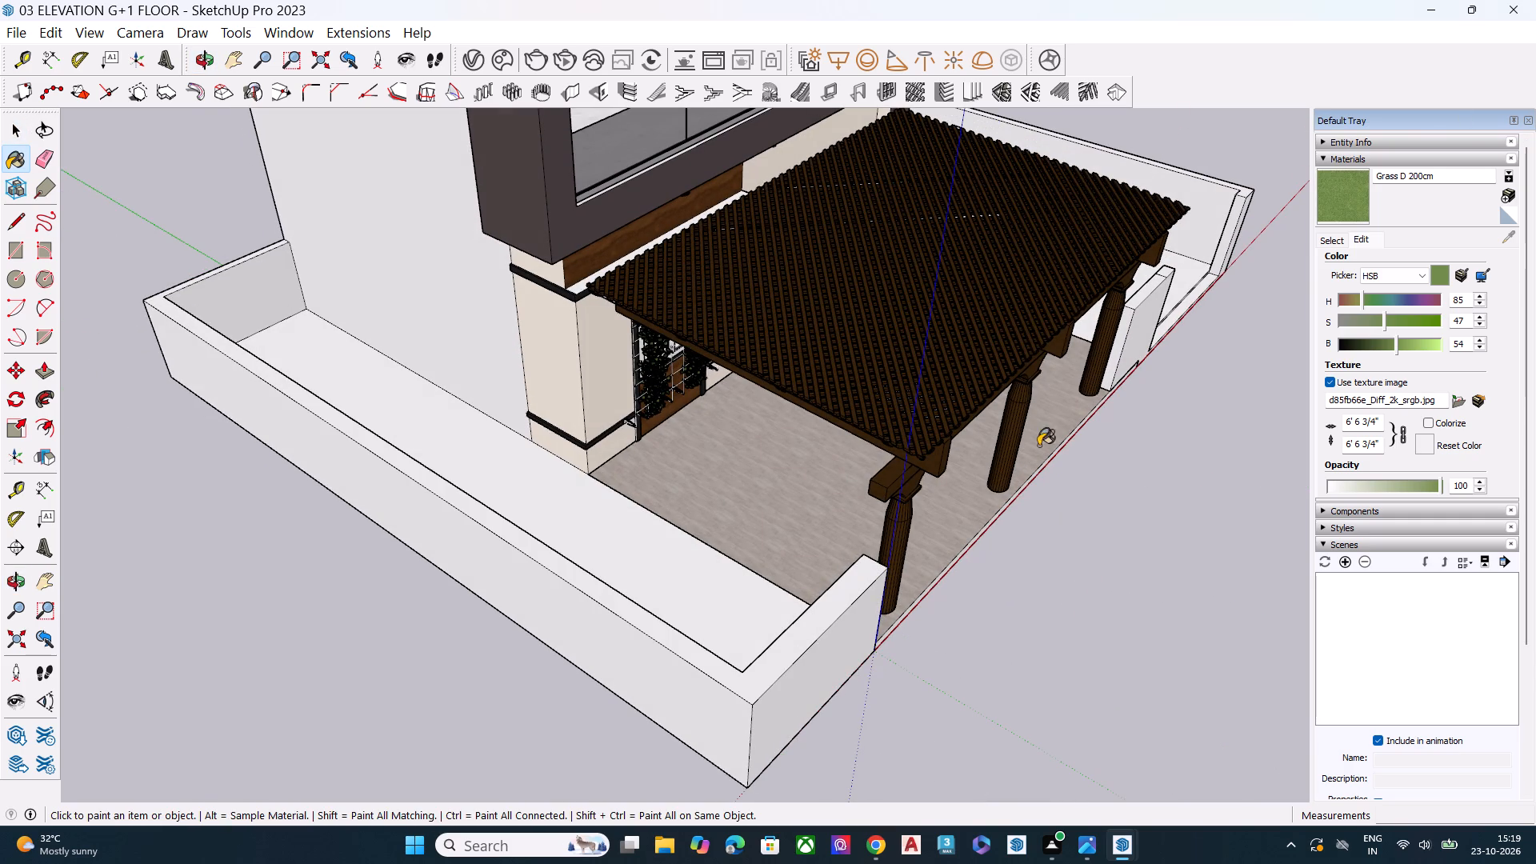
pyautogui.click(708, 566)
pyautogui.press('space')
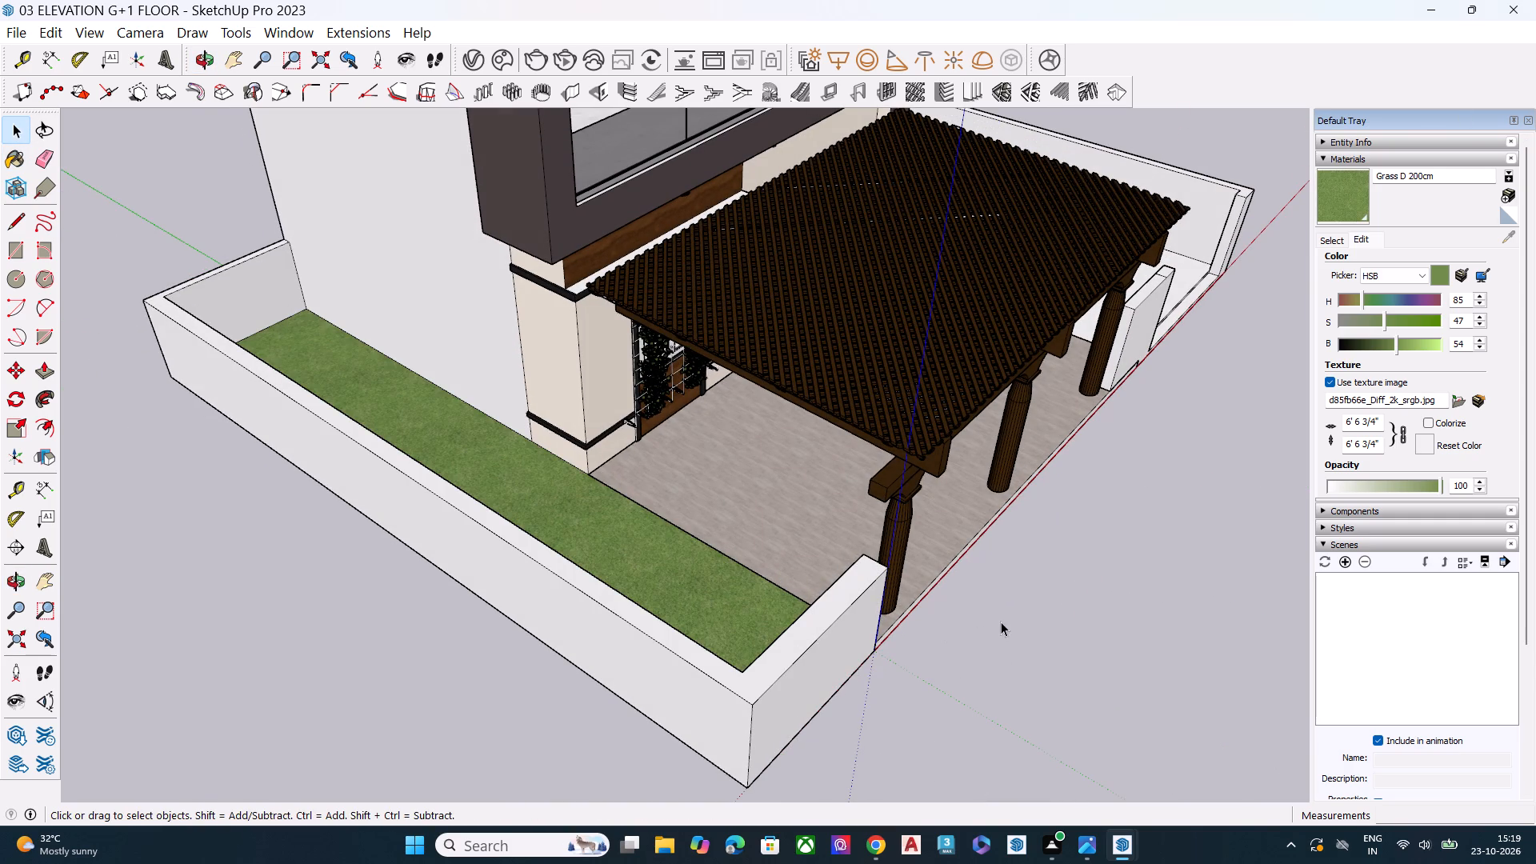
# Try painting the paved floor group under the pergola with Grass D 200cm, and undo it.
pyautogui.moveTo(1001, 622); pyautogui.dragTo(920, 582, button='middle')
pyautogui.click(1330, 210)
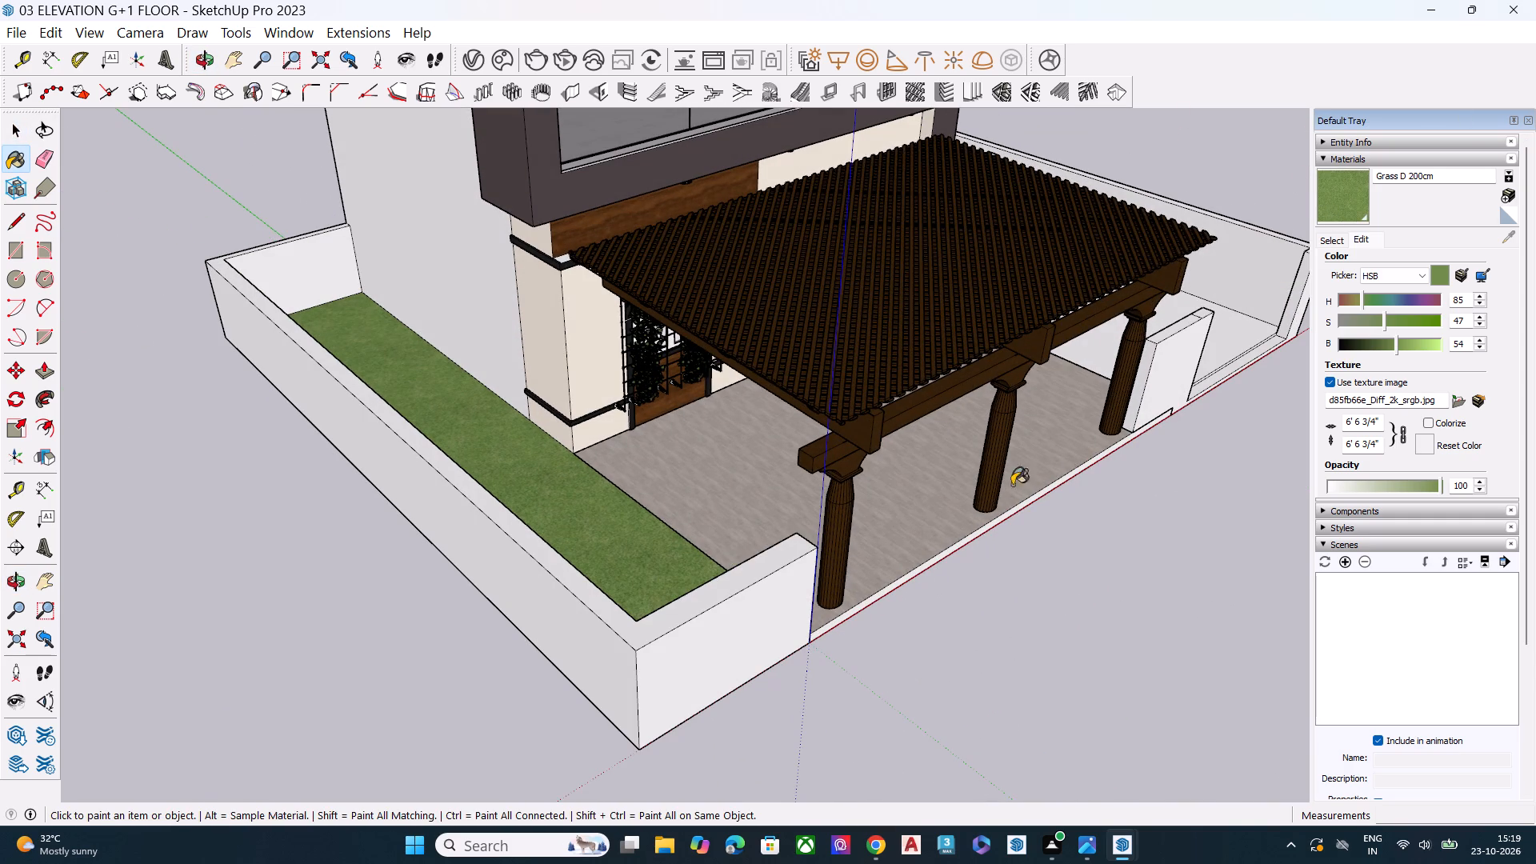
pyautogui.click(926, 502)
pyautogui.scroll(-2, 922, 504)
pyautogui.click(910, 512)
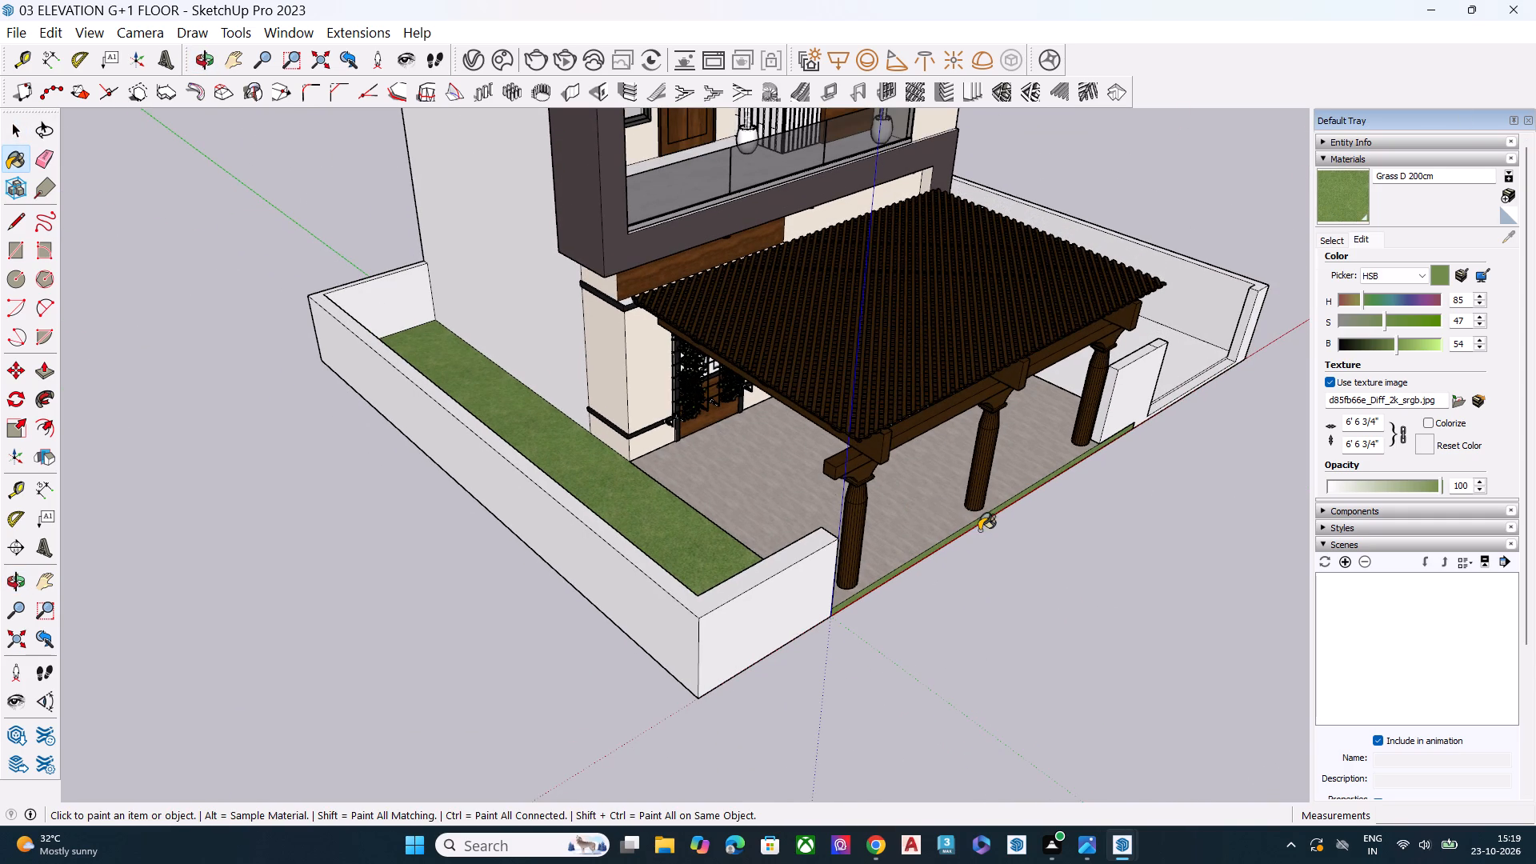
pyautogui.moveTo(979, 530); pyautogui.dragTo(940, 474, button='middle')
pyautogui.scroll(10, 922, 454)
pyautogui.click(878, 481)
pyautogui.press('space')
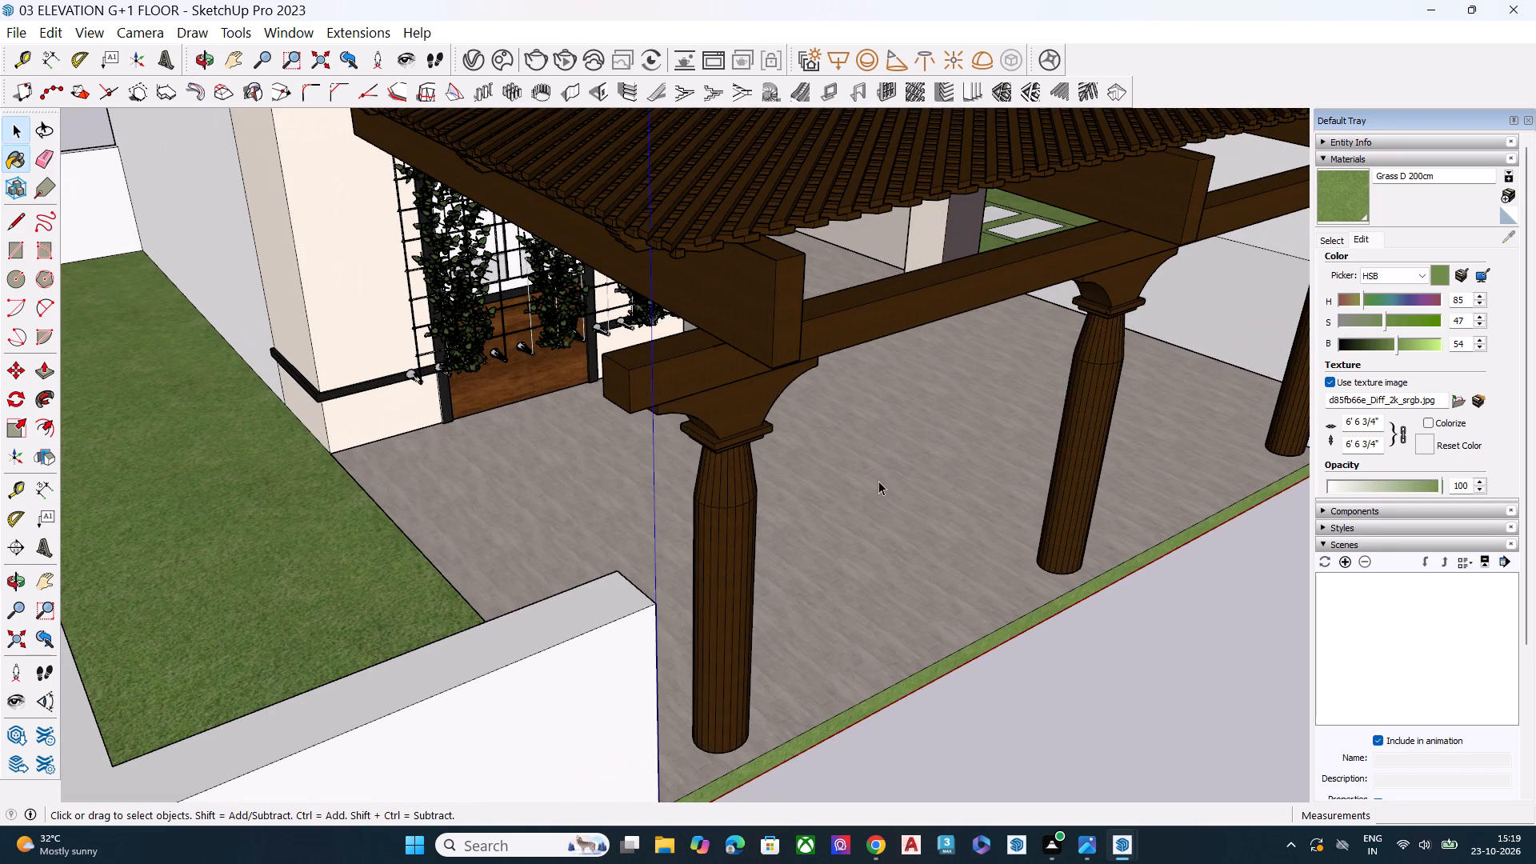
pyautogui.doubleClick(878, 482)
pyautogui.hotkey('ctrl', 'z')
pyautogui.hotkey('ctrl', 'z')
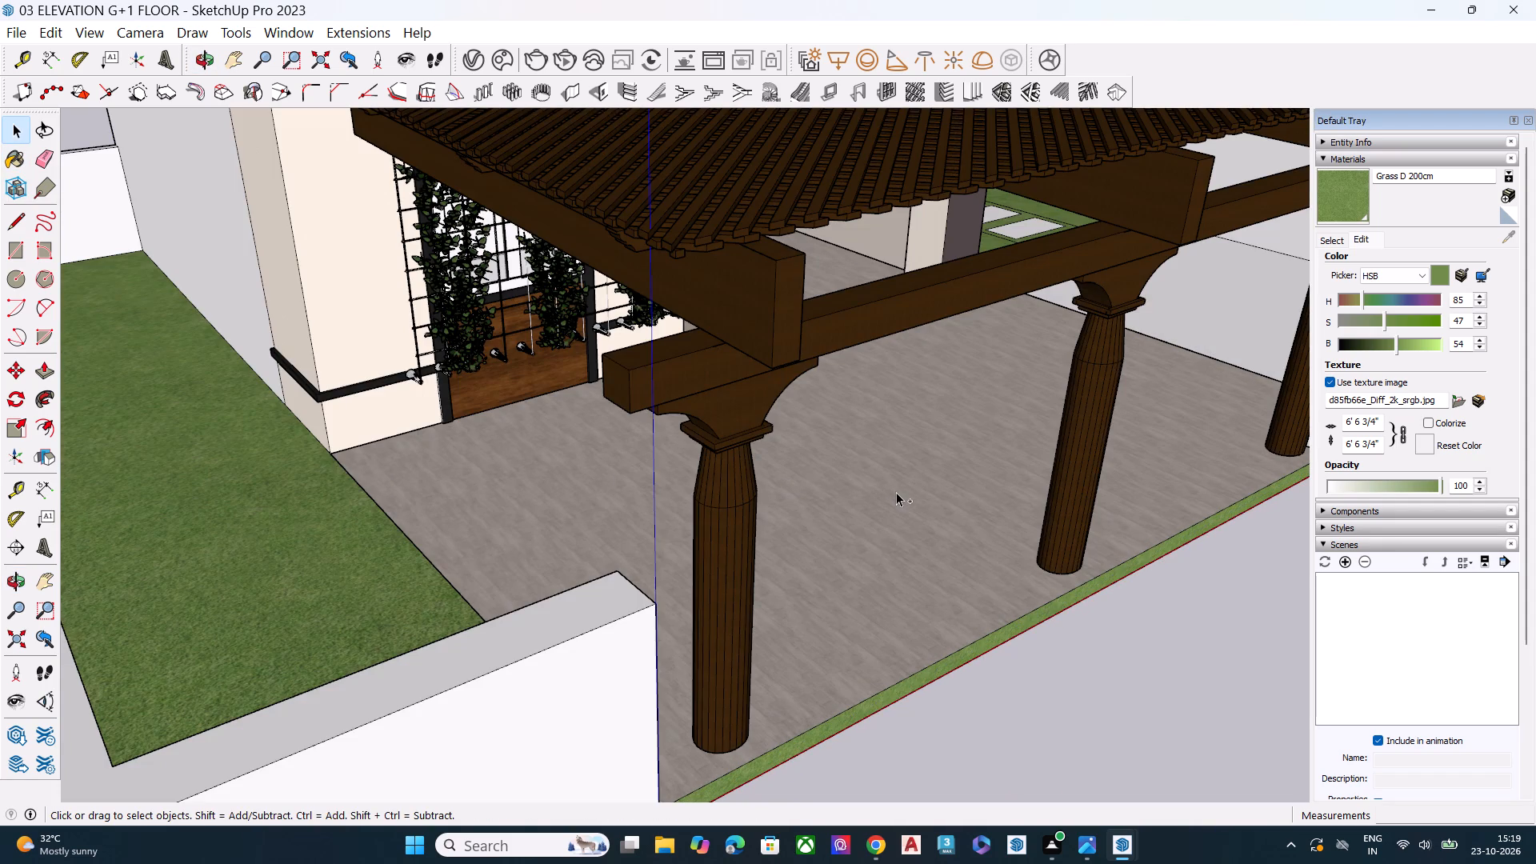
# Open the paved floor group under the pergola, inspect its top face's entity information, and leave the group.
pyautogui.press('space')
pyautogui.doubleClick(902, 498)
pyautogui.click(896, 503)
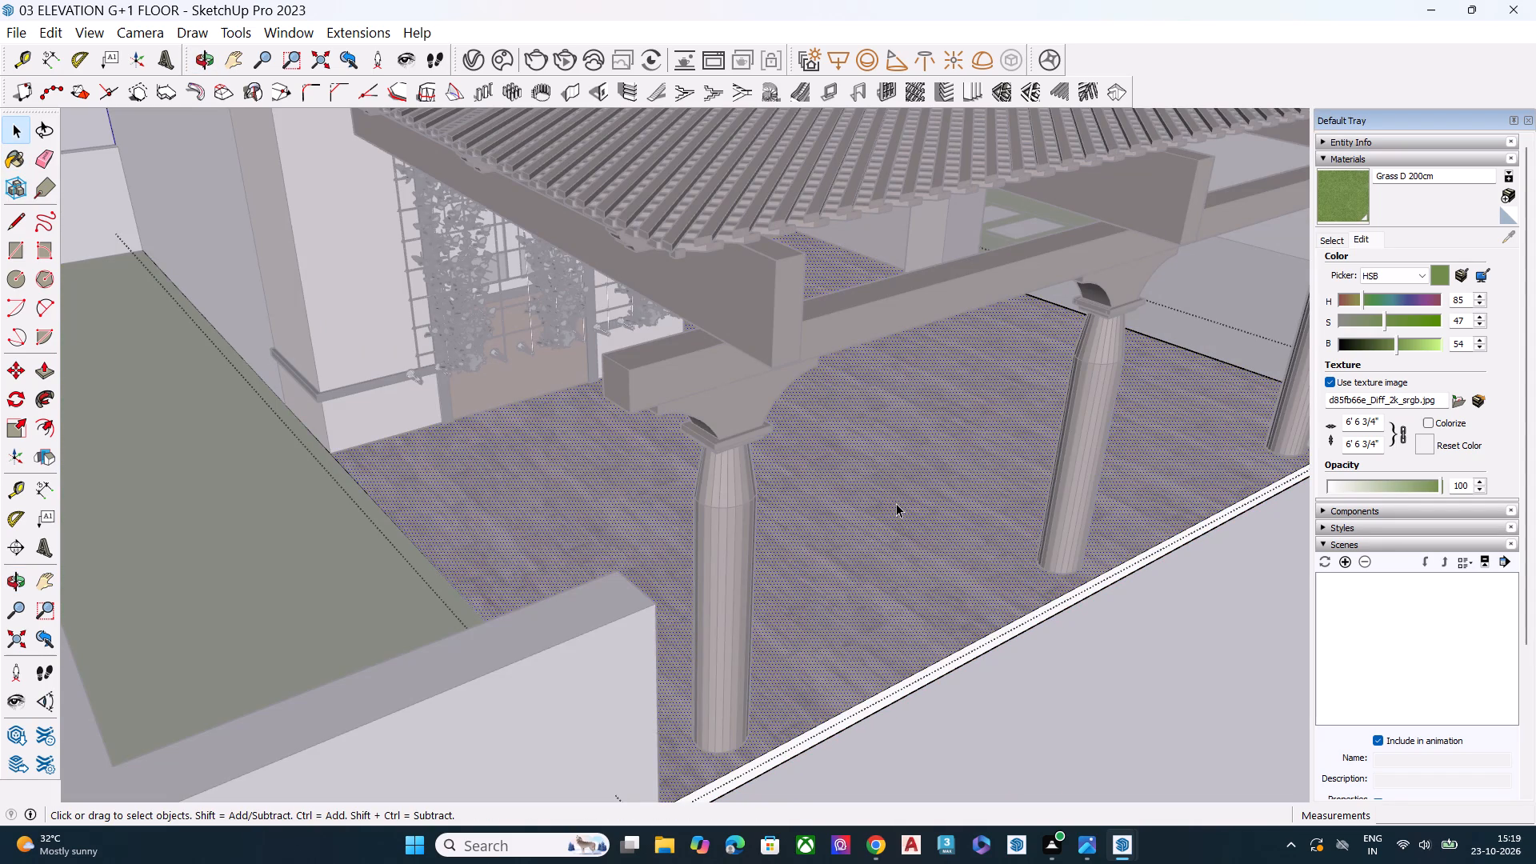
pyautogui.moveTo(895, 503); pyautogui.dragTo(806, 444, button='middle')
pyautogui.scroll(9, 815, 416)
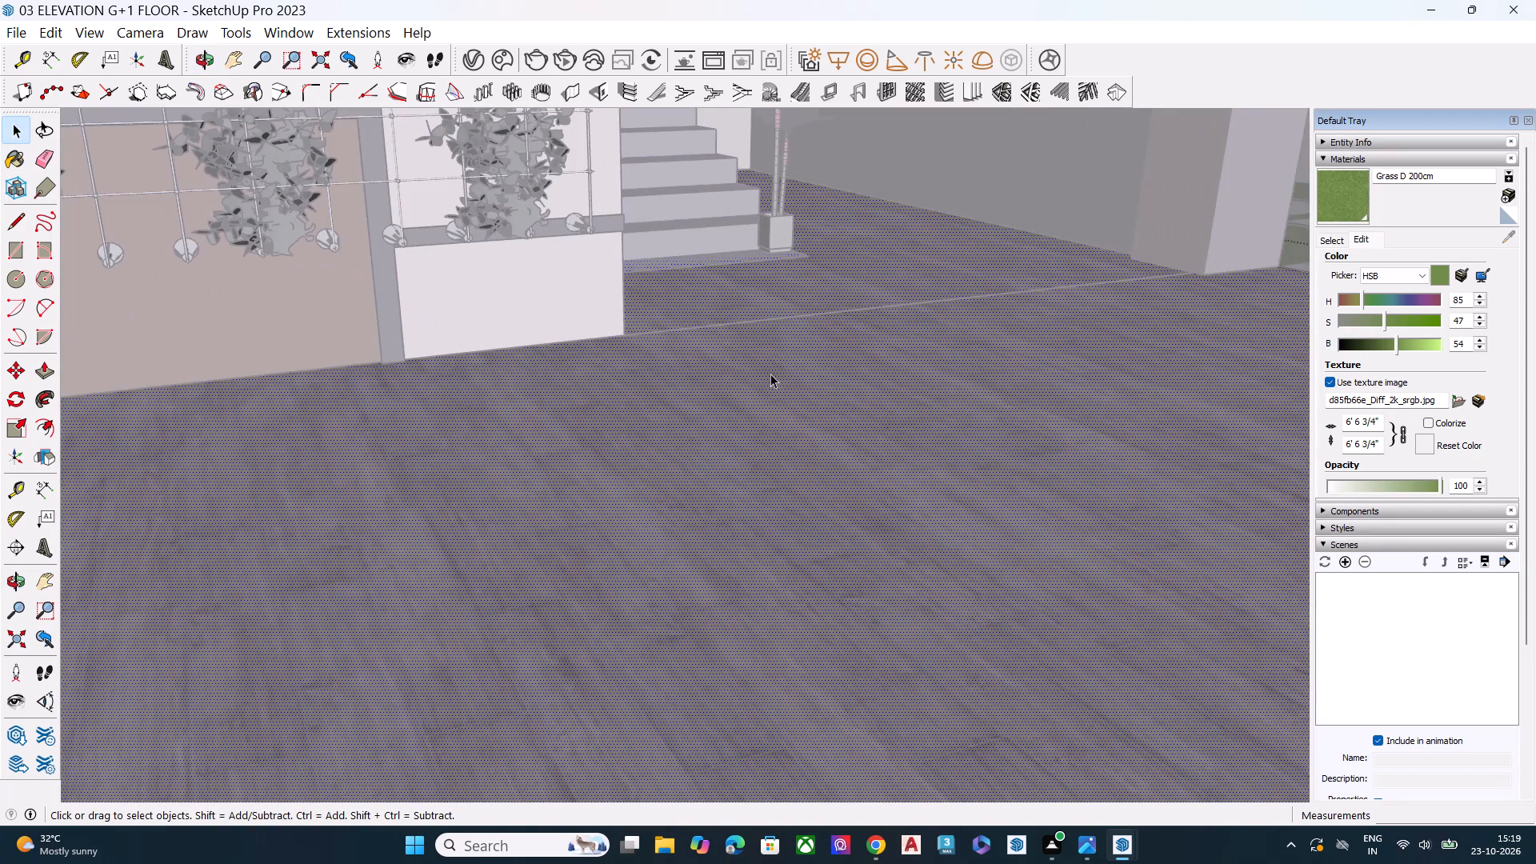
pyautogui.moveTo(770, 374); pyautogui.dragTo(790, 413, button='middle')
pyautogui.rightClick(812, 400)
pyautogui.rightClick(819, 416)
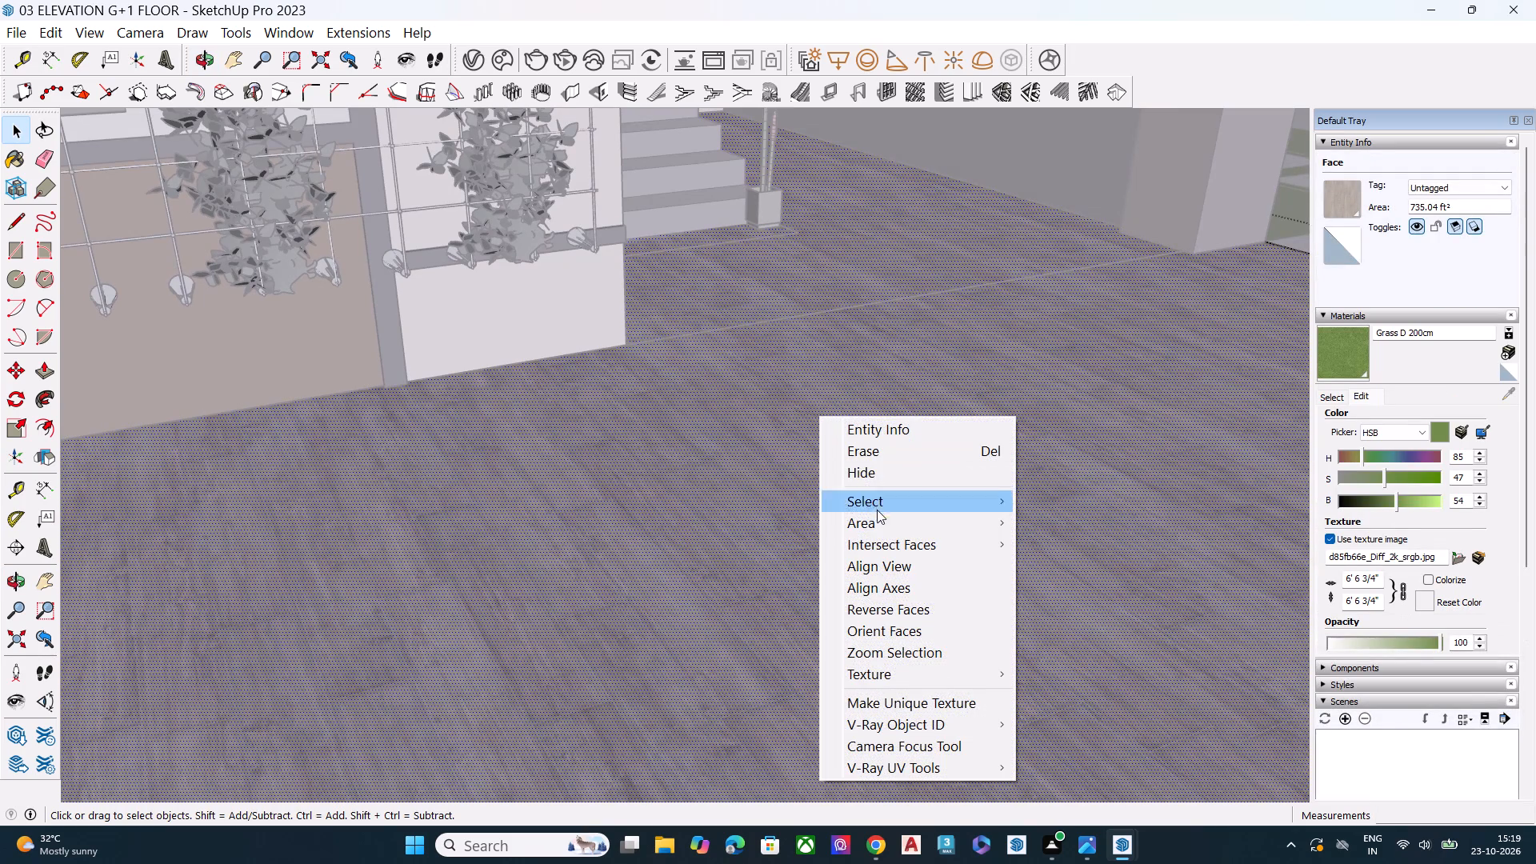
pyautogui.click(714, 458)
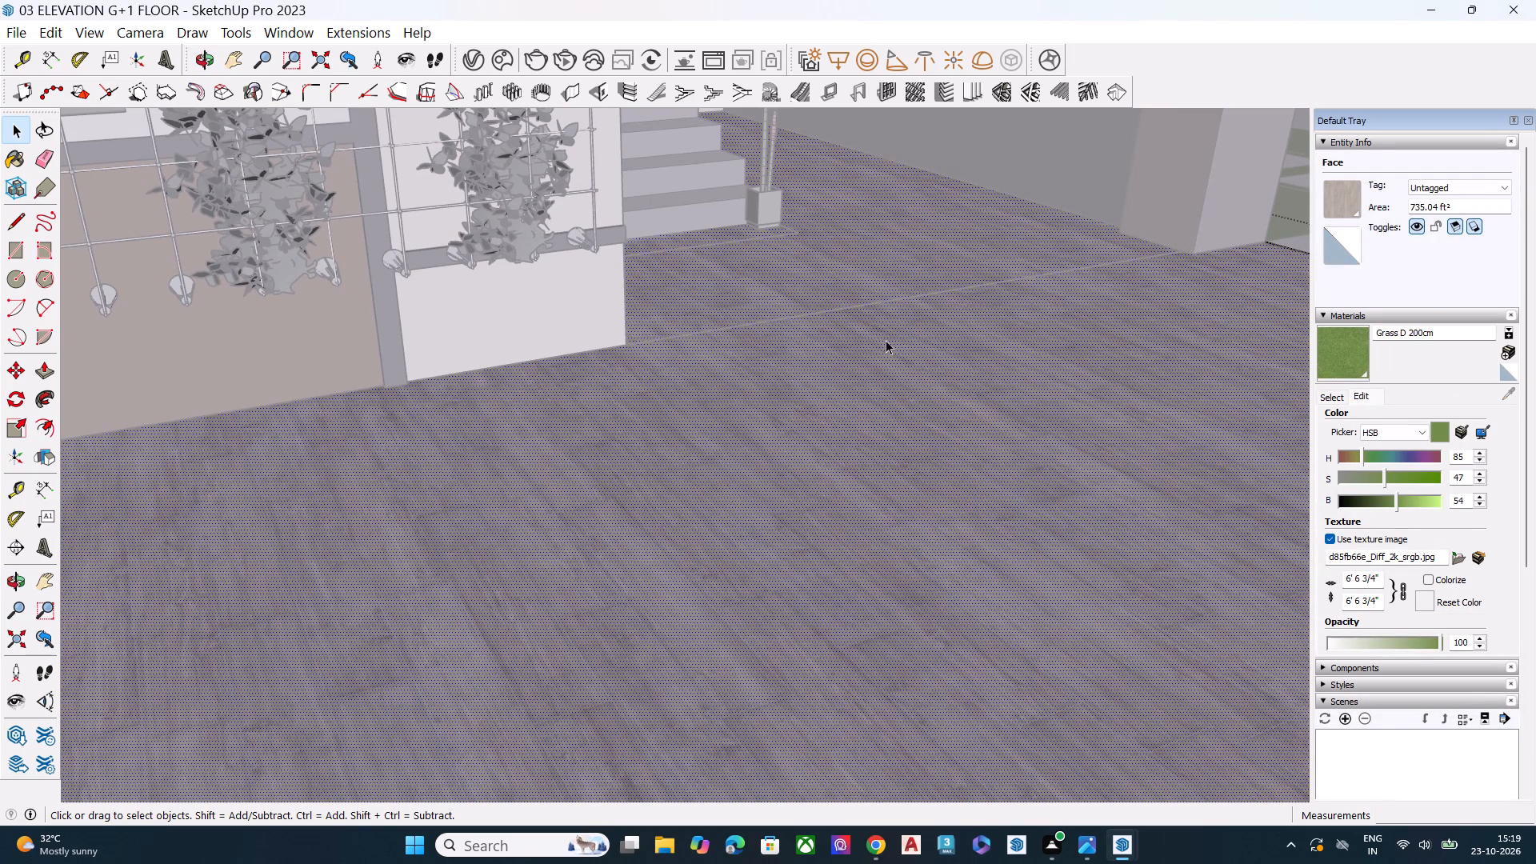
pyautogui.scroll(-12, 909, 334)
pyautogui.scroll(3, 910, 370)
pyautogui.scroll(-2, 910, 377)
pyautogui.click(996, 625)
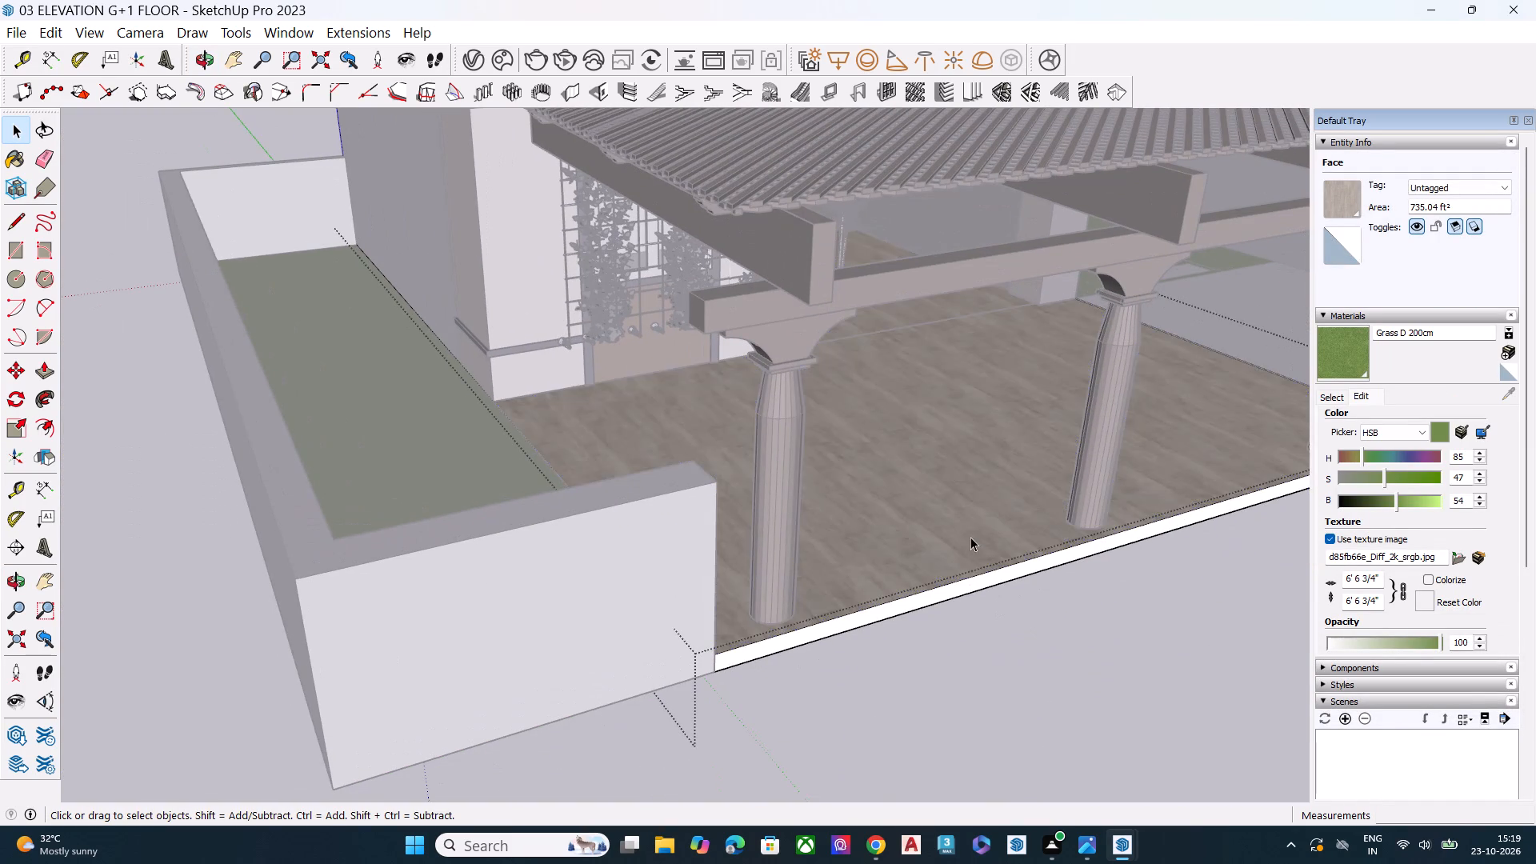
pyautogui.click(970, 537)
pyautogui.doubleClick(1099, 699)
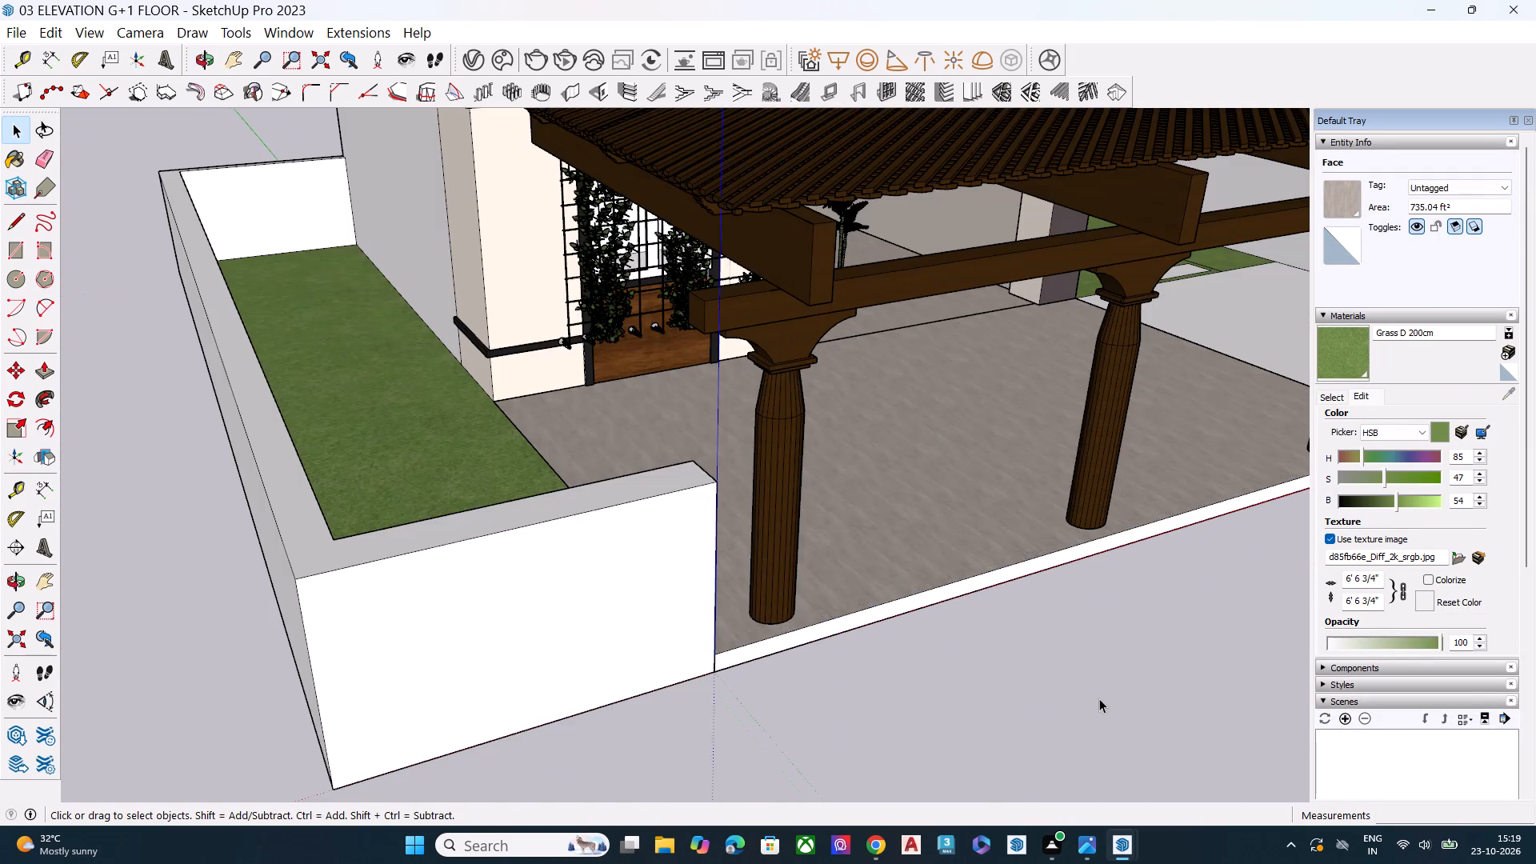
# Explode the paved floor group under the pergola.
pyautogui.click(931, 531)
pyautogui.rightClick(931, 531)
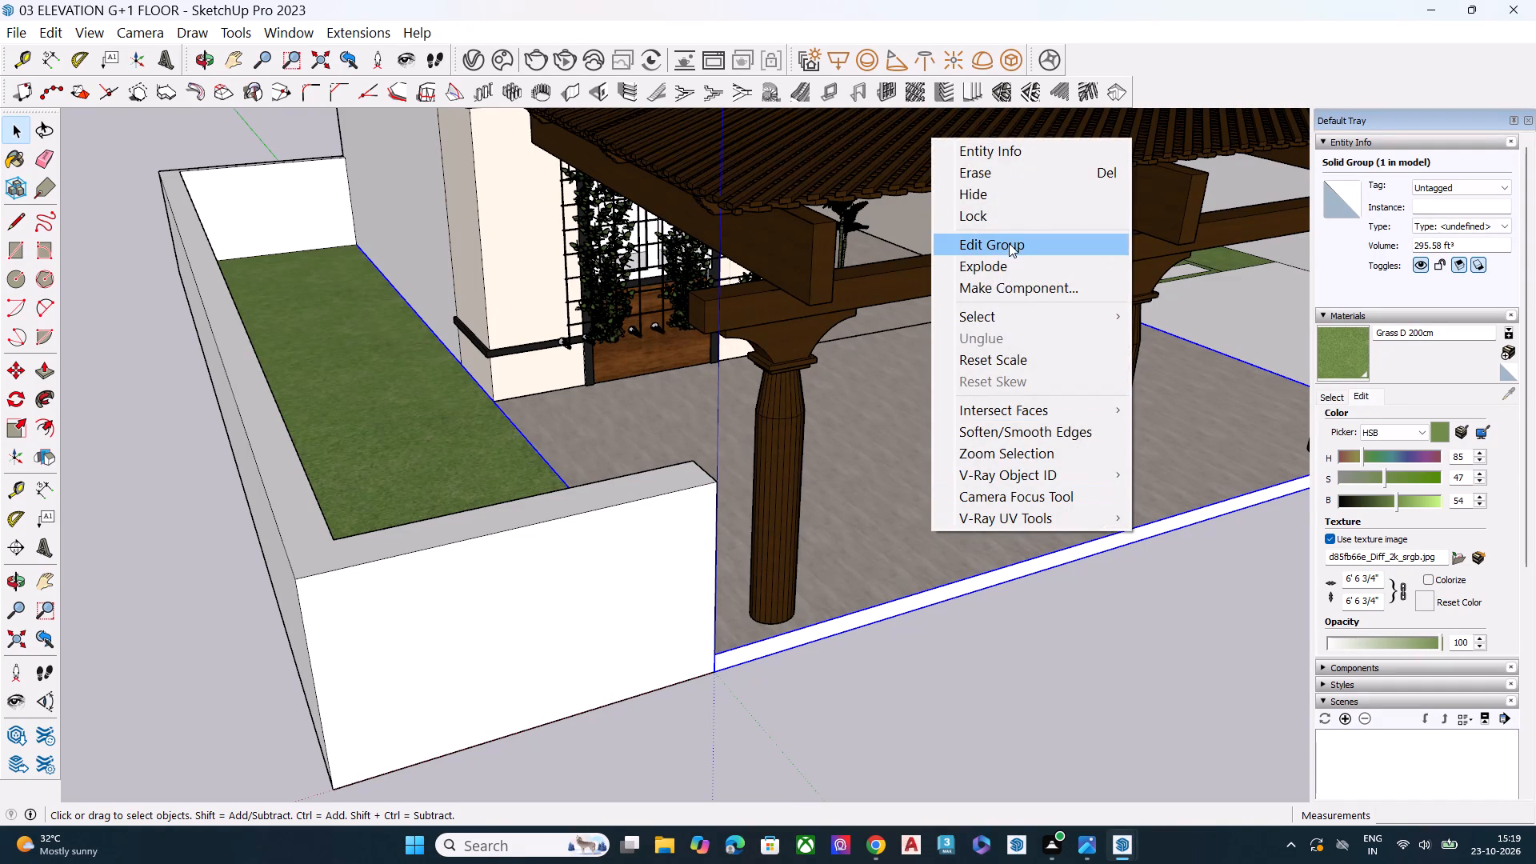
pyautogui.click(1003, 269)
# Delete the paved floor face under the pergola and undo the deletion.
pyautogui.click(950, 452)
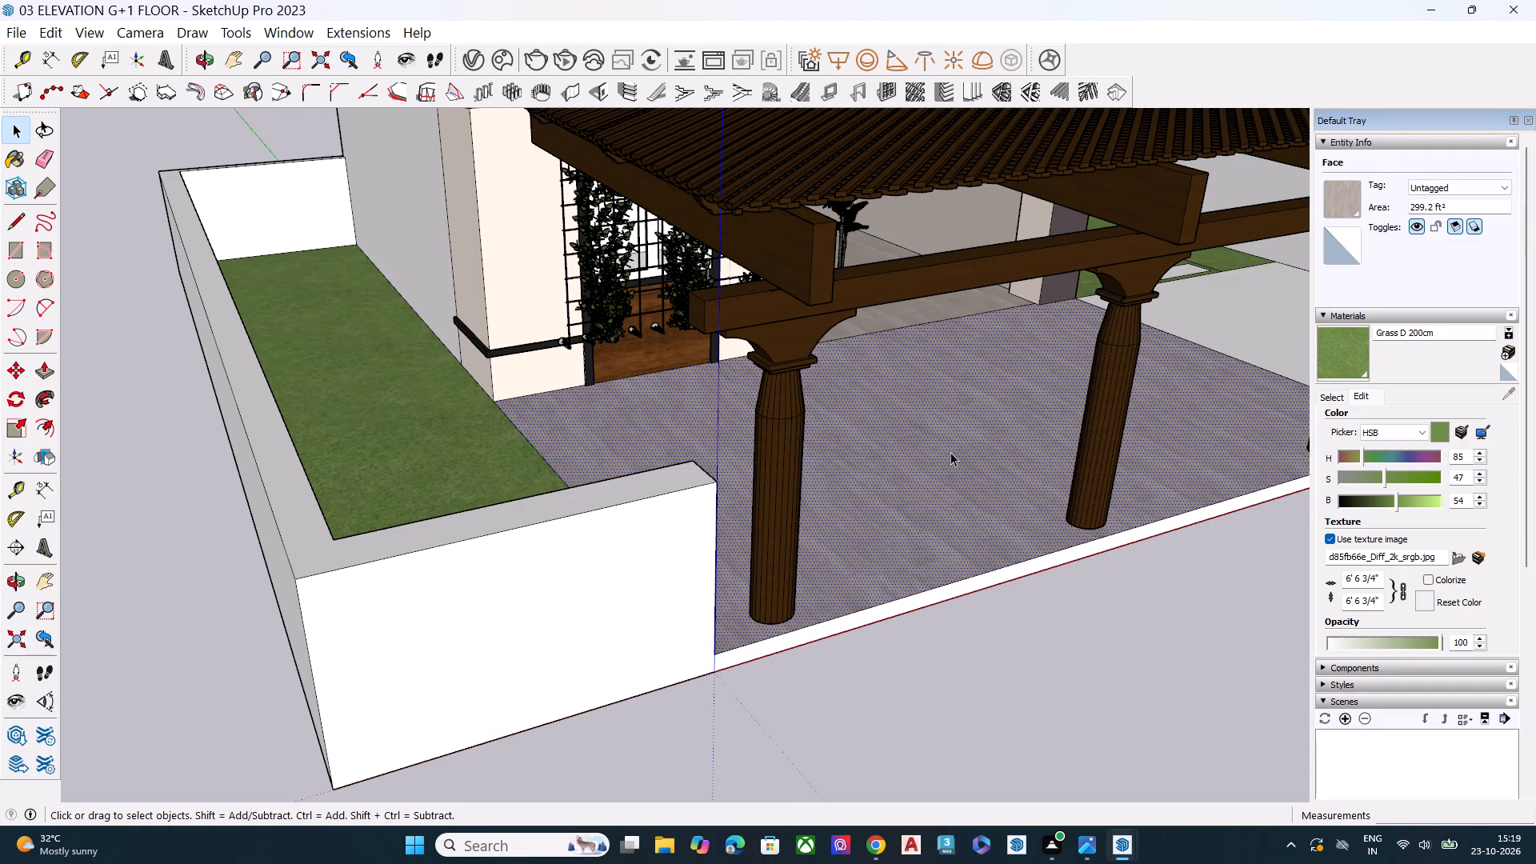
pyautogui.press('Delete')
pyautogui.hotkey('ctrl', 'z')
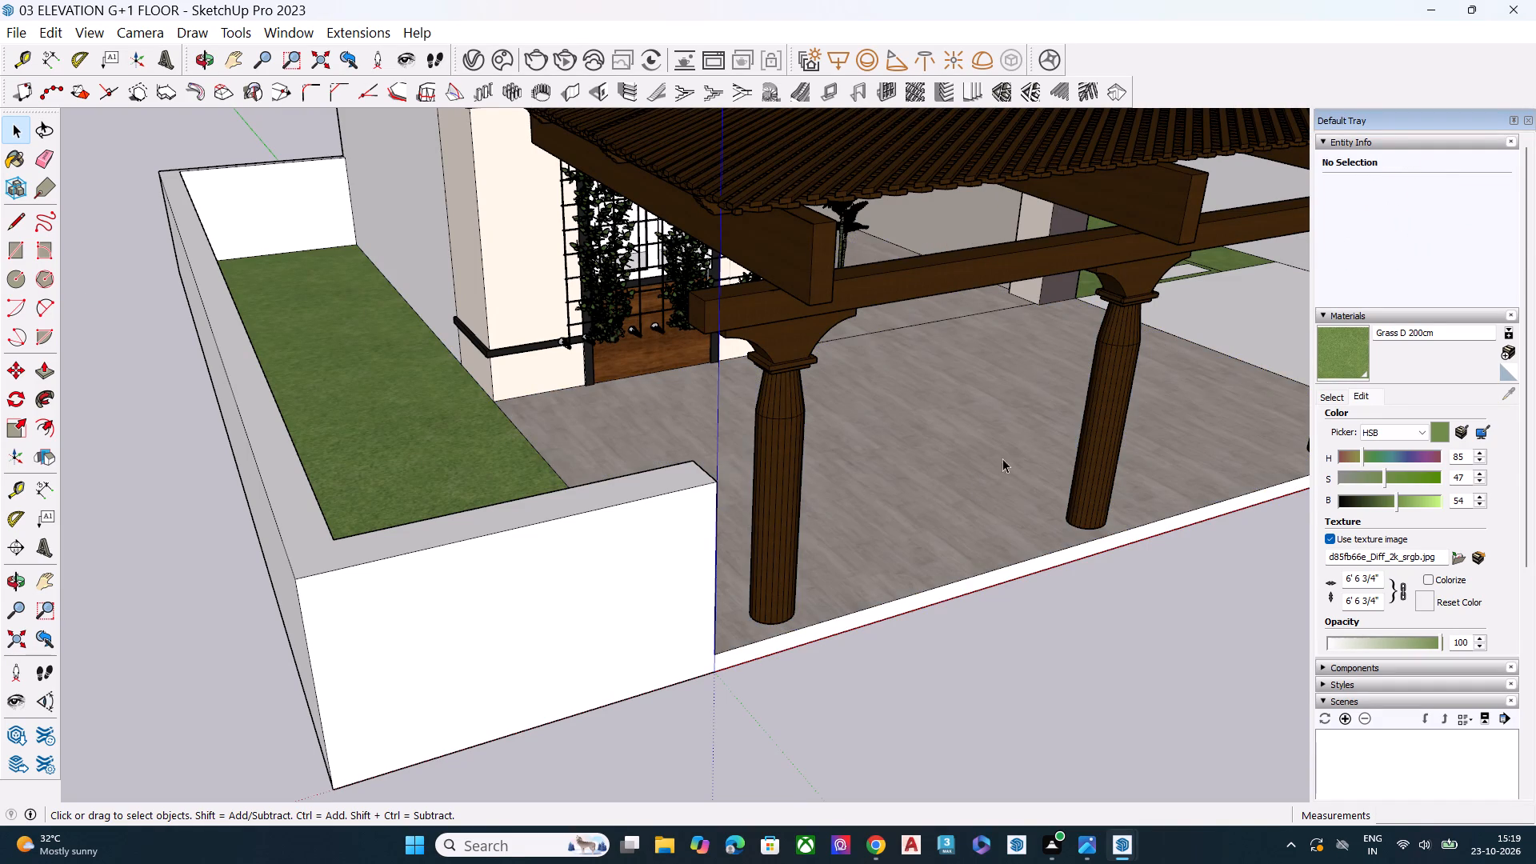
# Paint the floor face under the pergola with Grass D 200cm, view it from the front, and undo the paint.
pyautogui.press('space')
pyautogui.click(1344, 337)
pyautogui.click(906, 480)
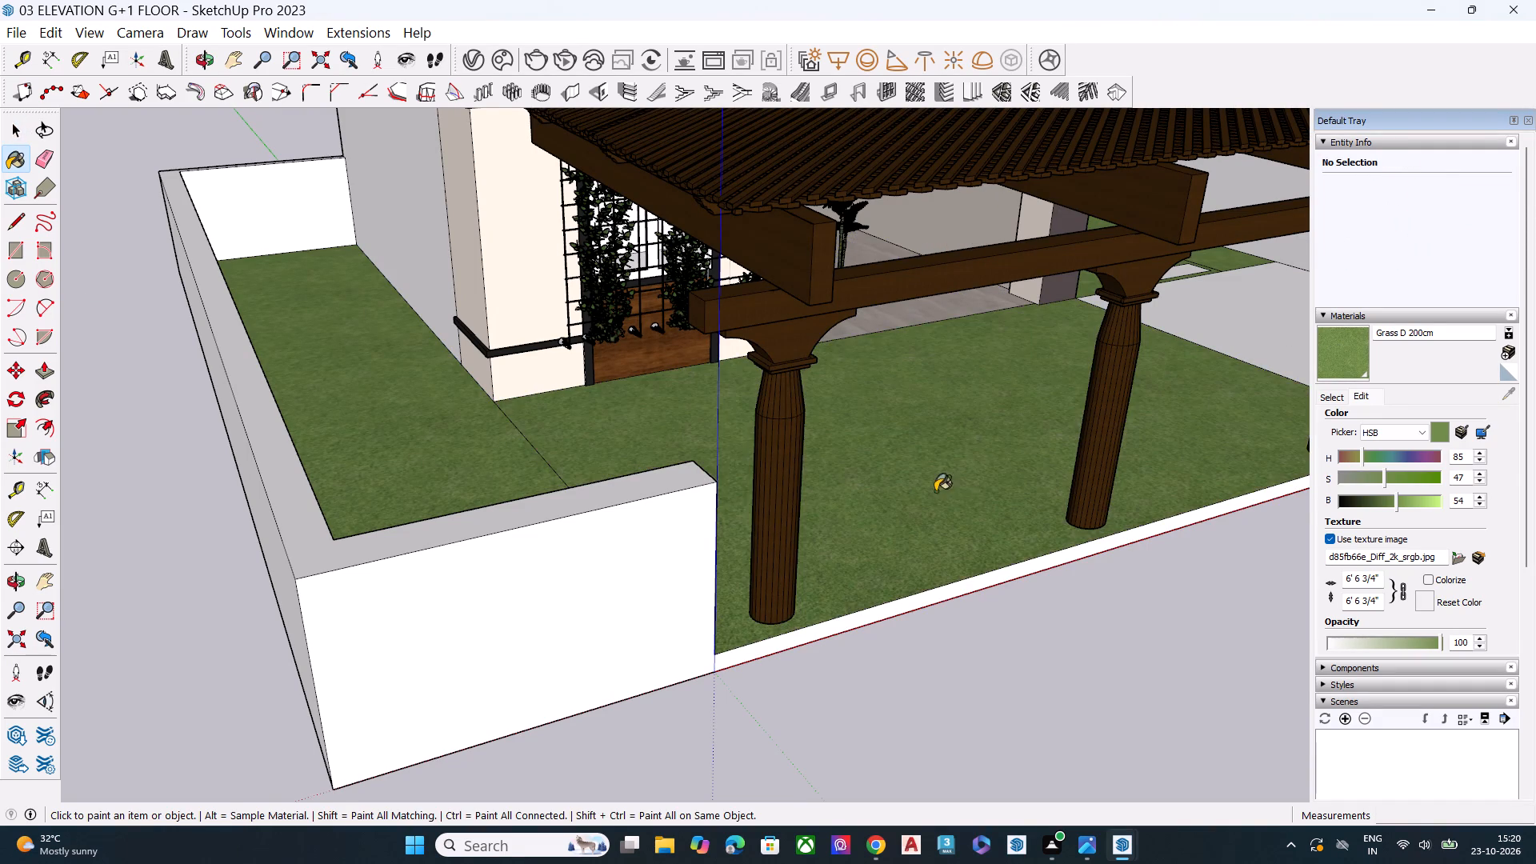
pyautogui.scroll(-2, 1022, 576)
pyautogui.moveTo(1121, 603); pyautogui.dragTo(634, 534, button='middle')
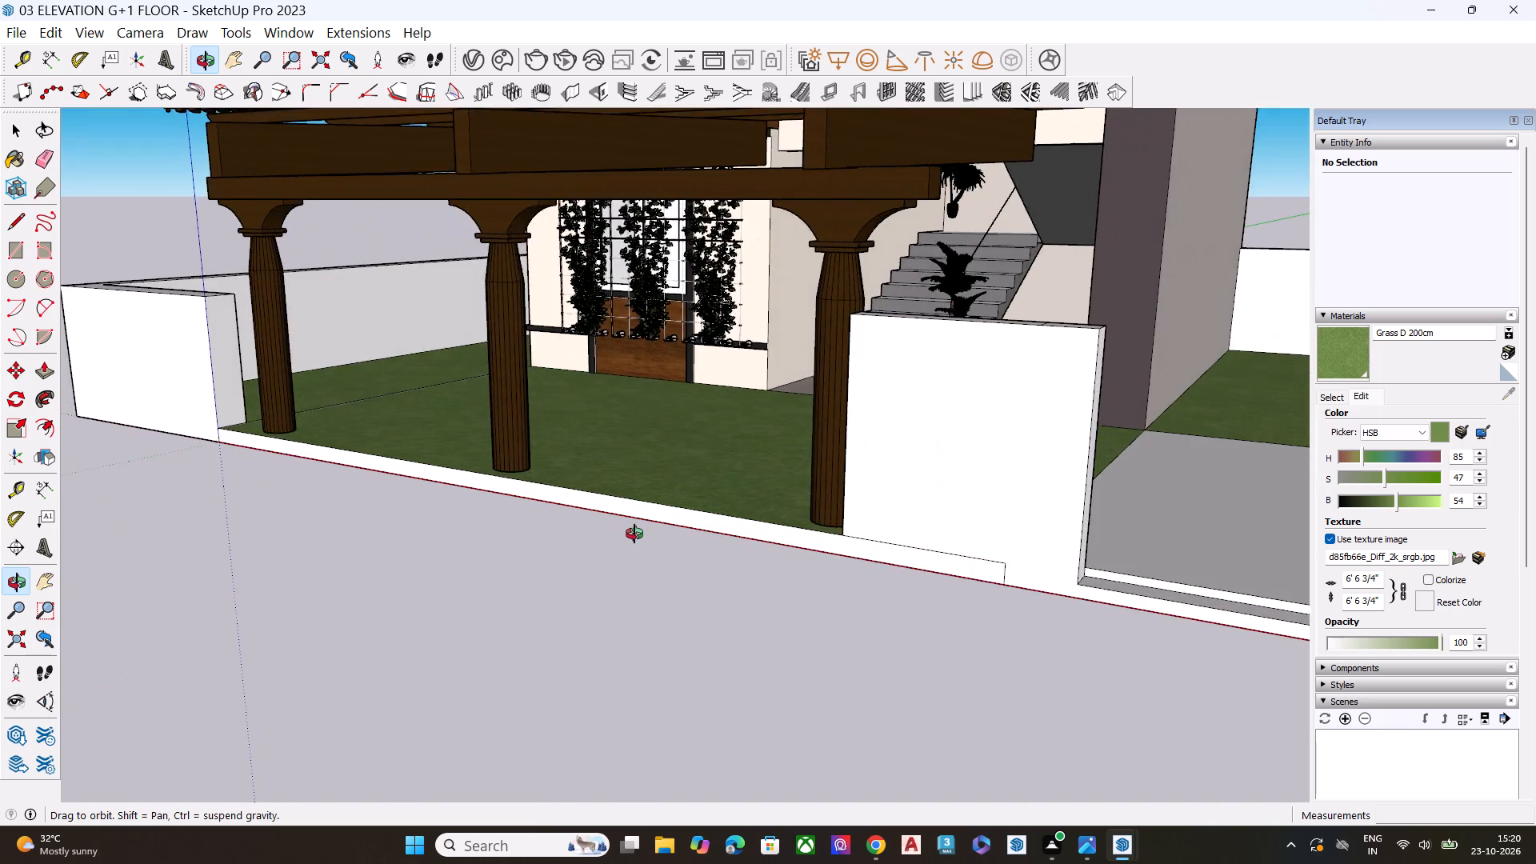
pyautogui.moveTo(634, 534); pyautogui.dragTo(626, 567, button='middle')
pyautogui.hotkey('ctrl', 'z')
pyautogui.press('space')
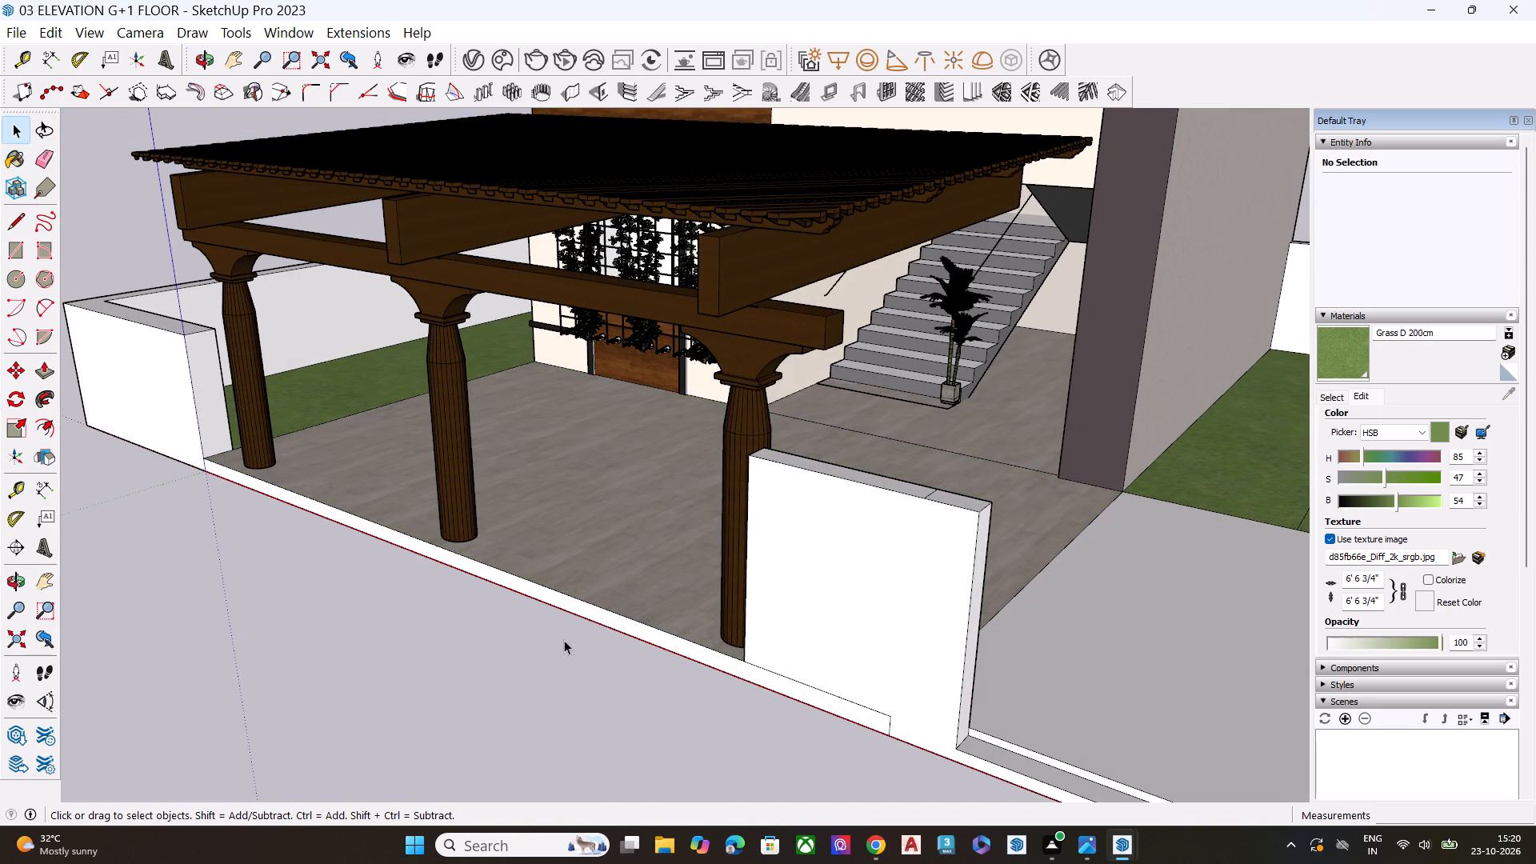
# Examine the pergola floor, front compound walls and driveway opening from the front and above.
pyautogui.scroll(-6, 693, 522)
pyautogui.moveTo(571, 609); pyautogui.dragTo(589, 677, button='middle')
pyautogui.scroll(3, 568, 658)
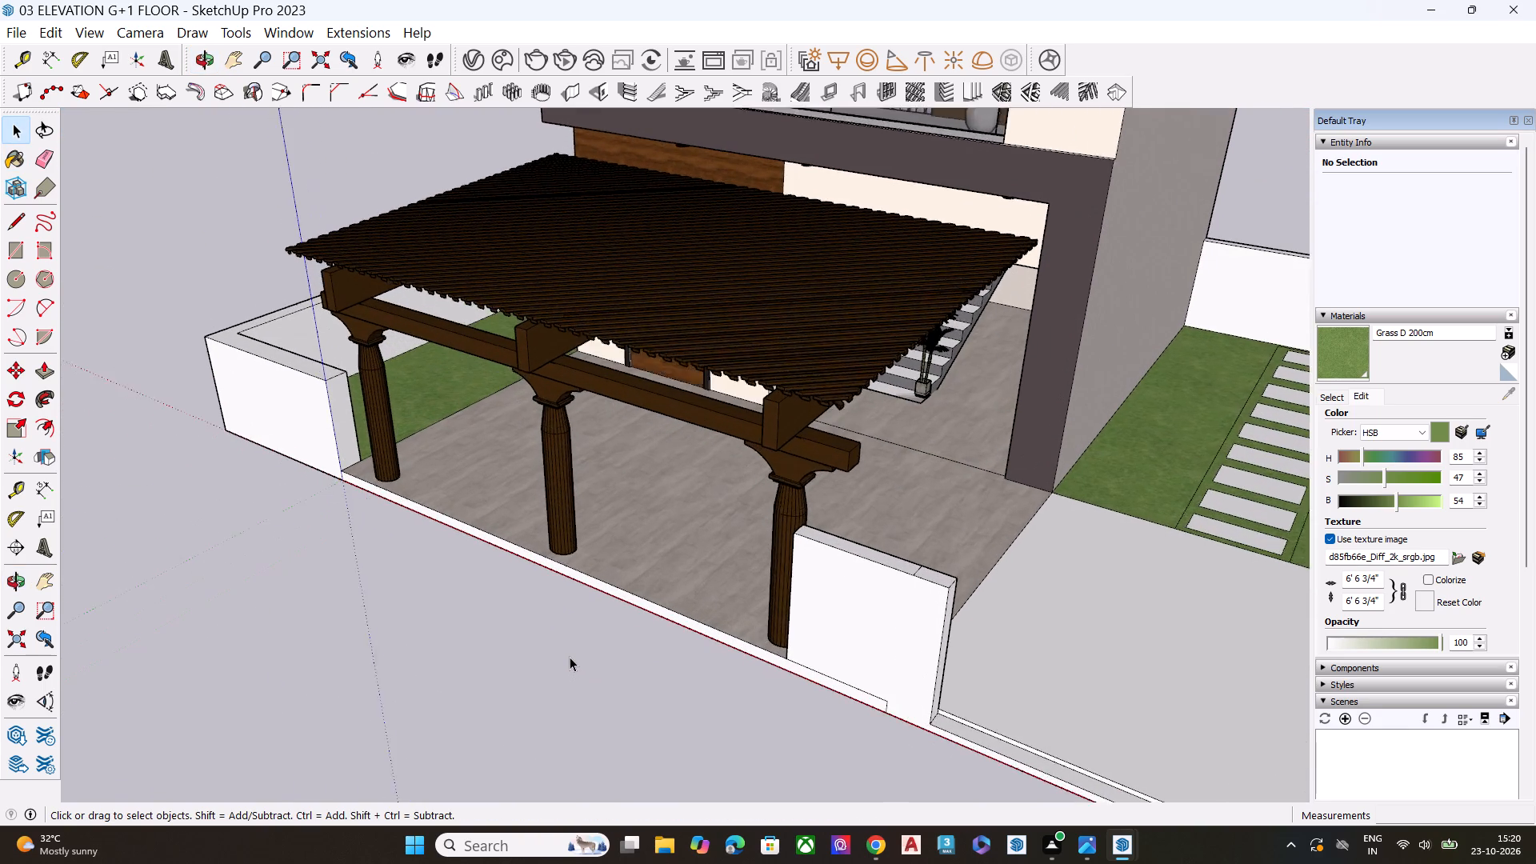
pyautogui.scroll(-3, 570, 657)
pyautogui.moveTo(594, 644); pyautogui.dragTo(695, 616, button='middle')
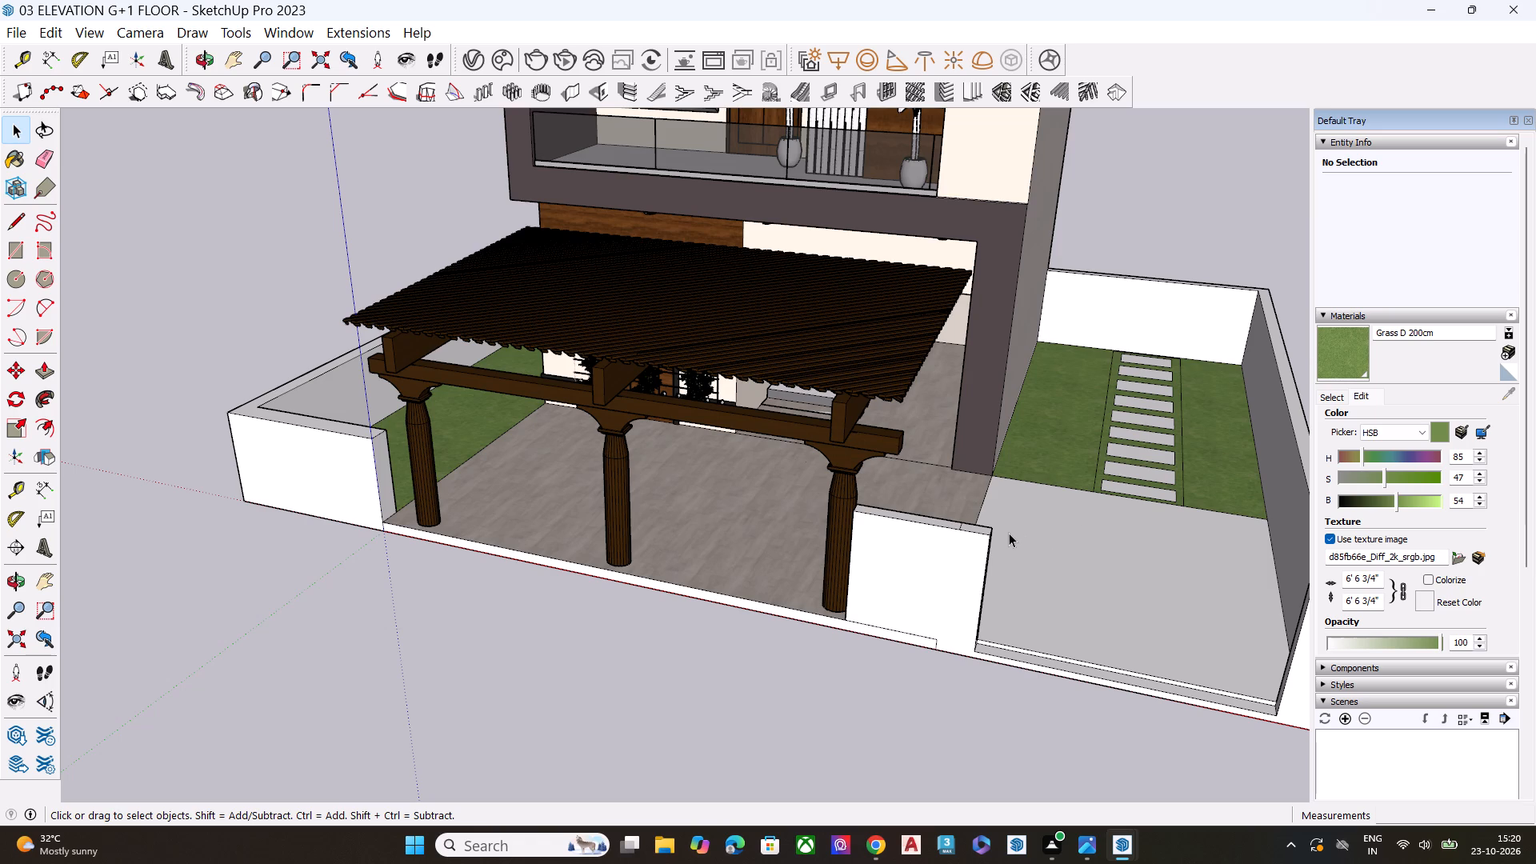
pyautogui.click(865, 714)
pyautogui.press('space')
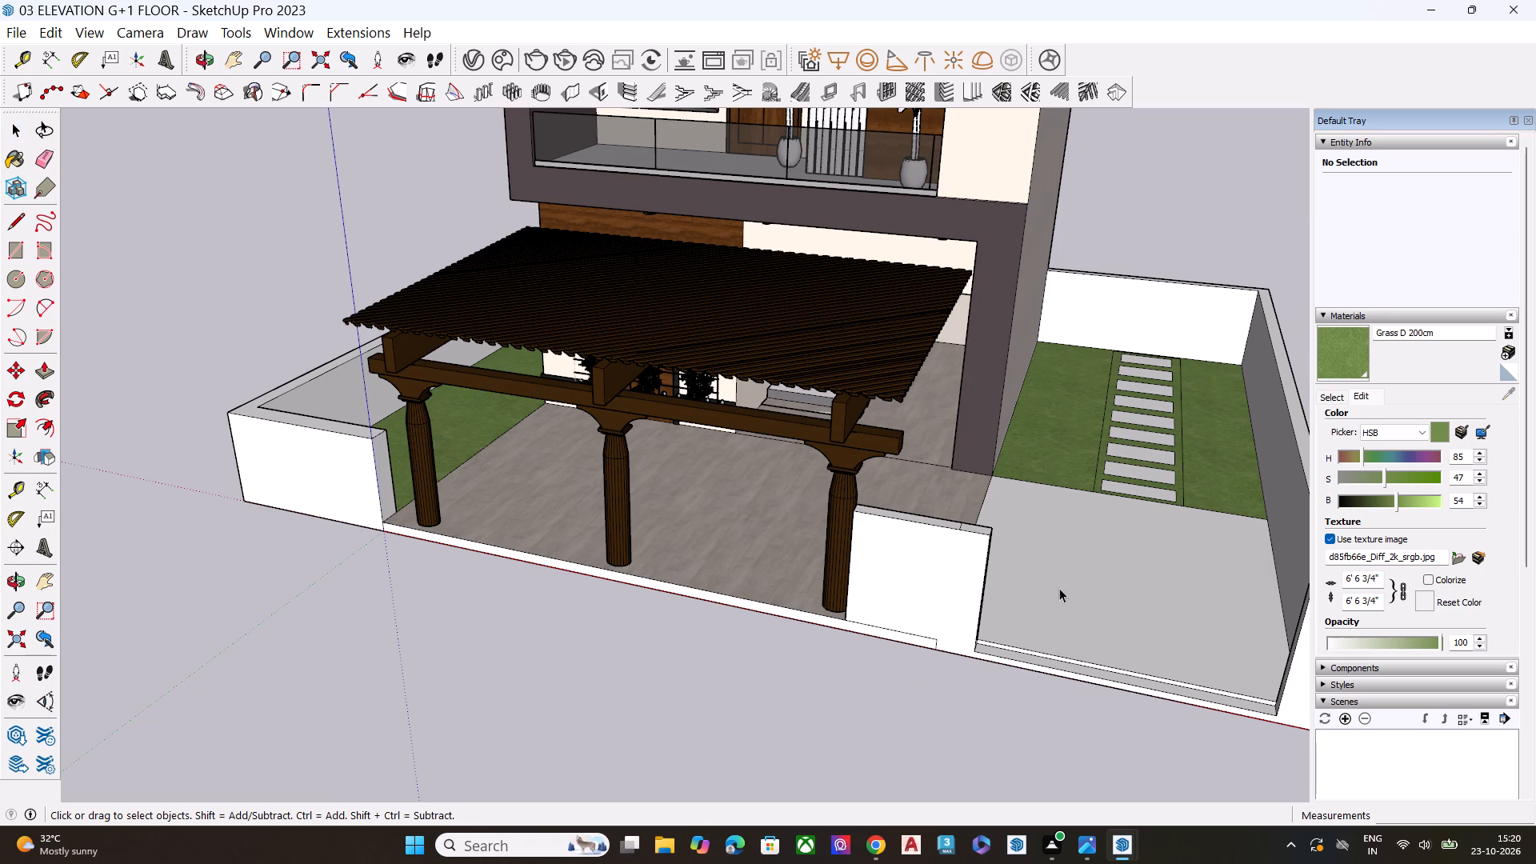
pyautogui.moveTo(1077, 582); pyautogui.dragTo(1143, 659, button='middle')
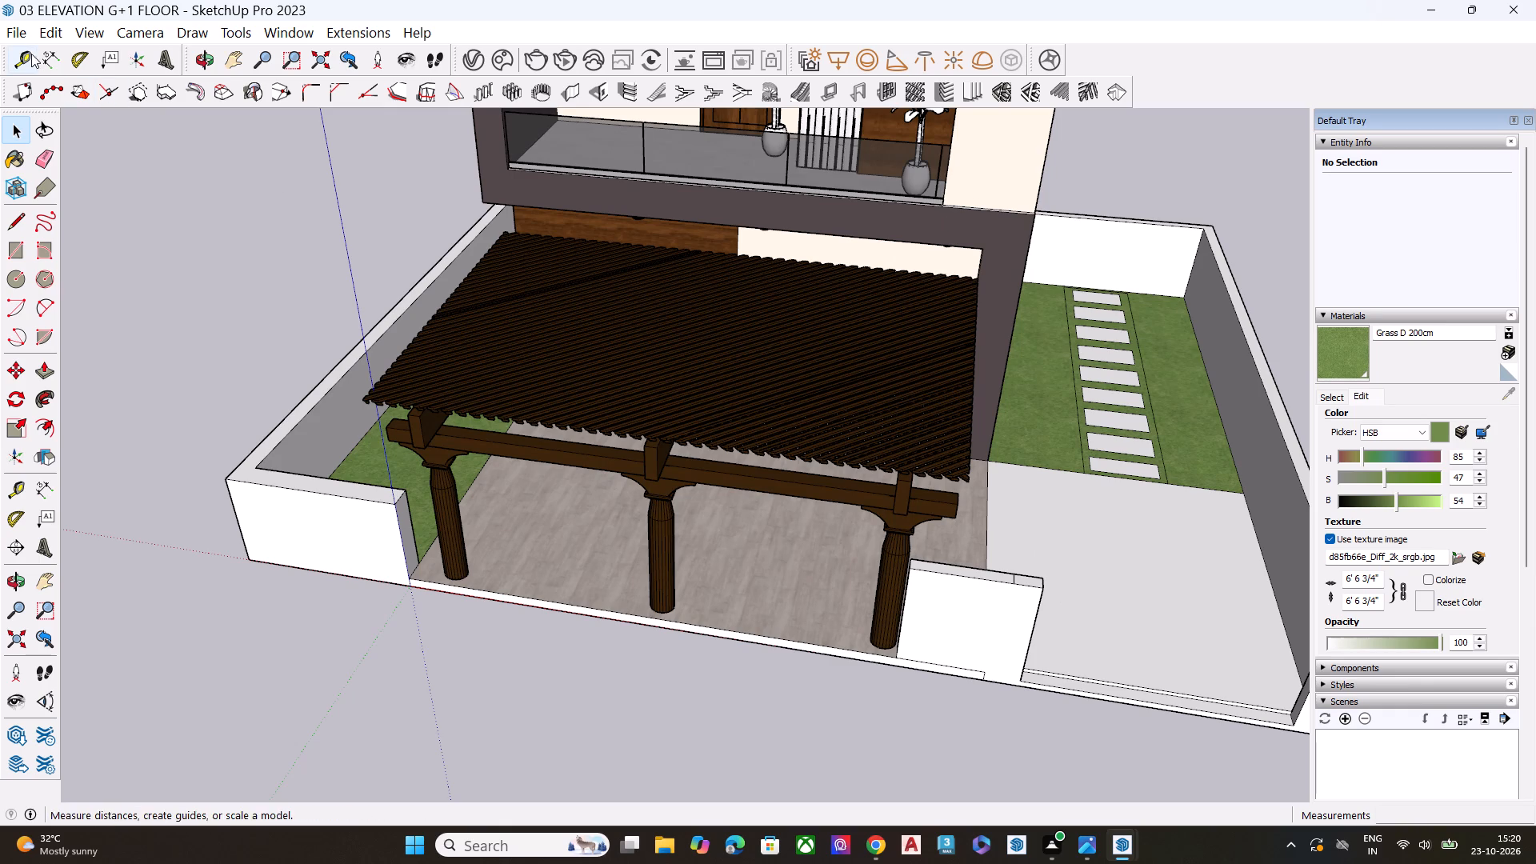
# Open the Chaos Cosmos material library from the V-Ray Asset Editor and browse its Stone materials.
pyautogui.click(20, 26)
pyautogui.click(387, 171)
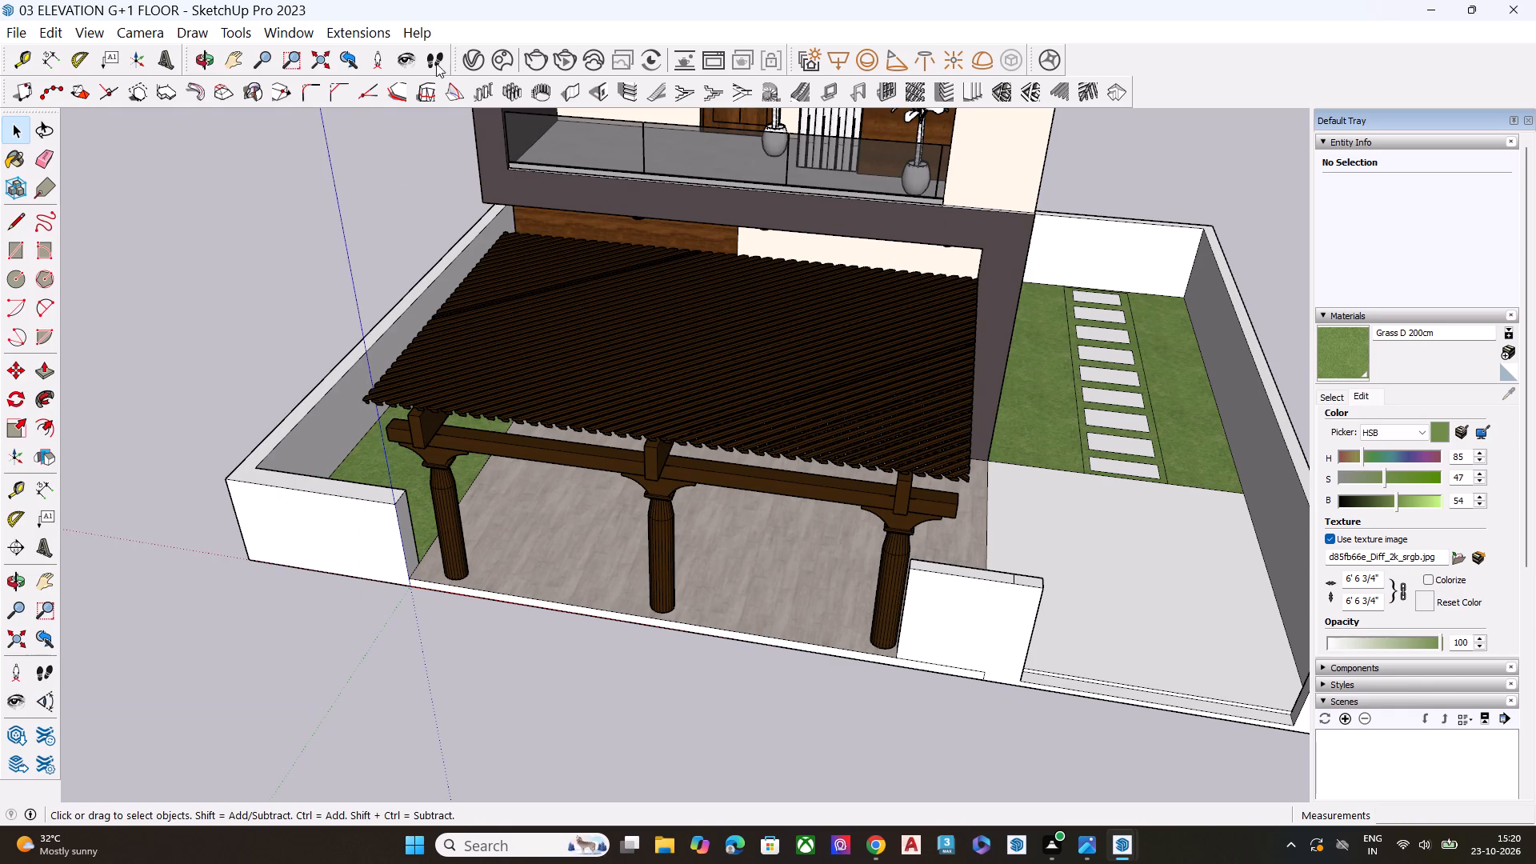
pyautogui.click(478, 60)
pyautogui.click(334, 147)
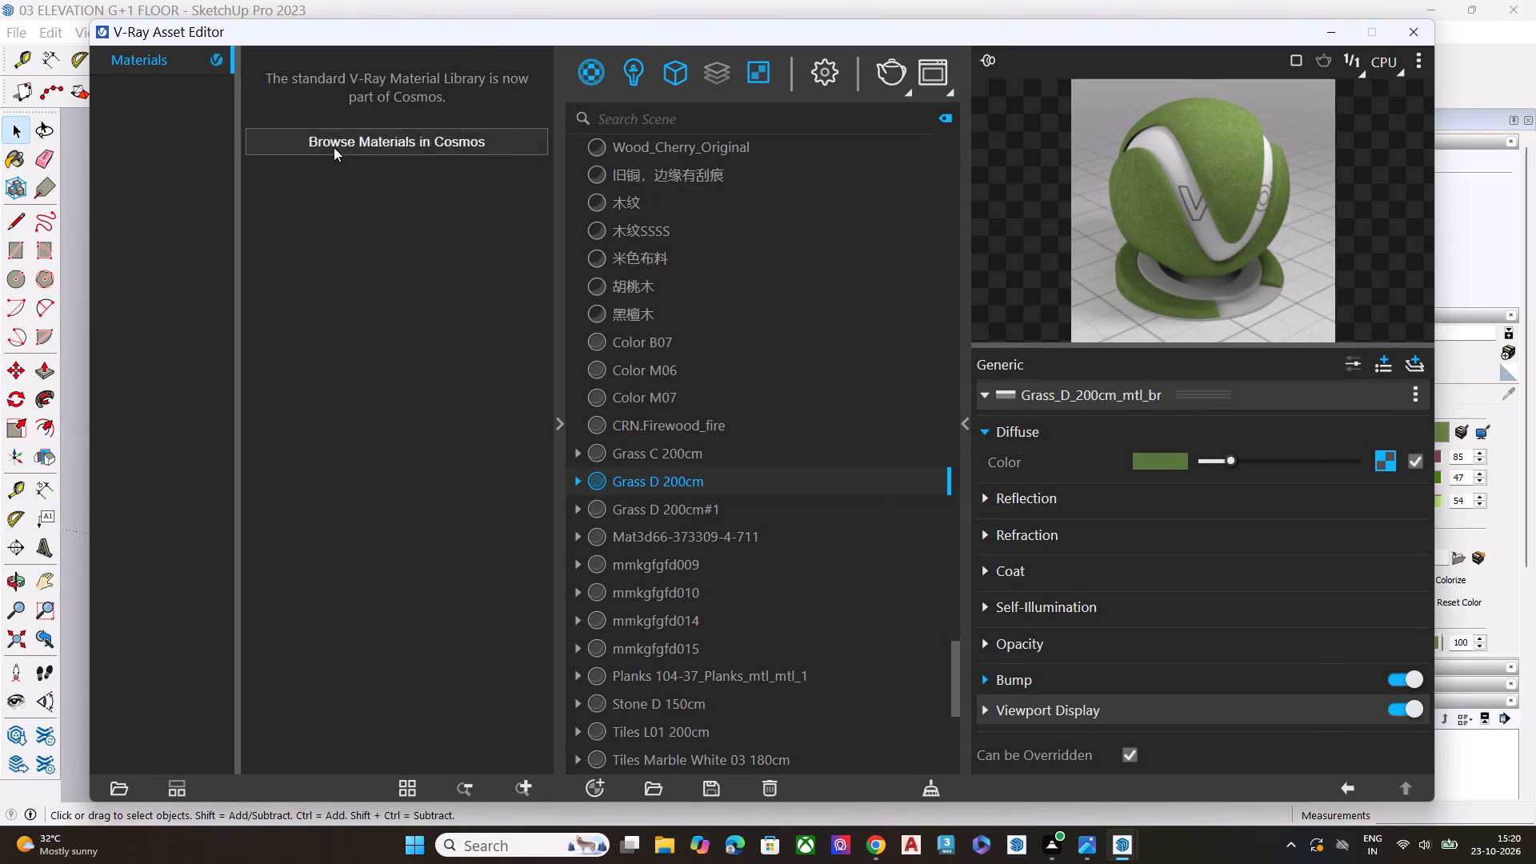
pyautogui.click(654, 12)
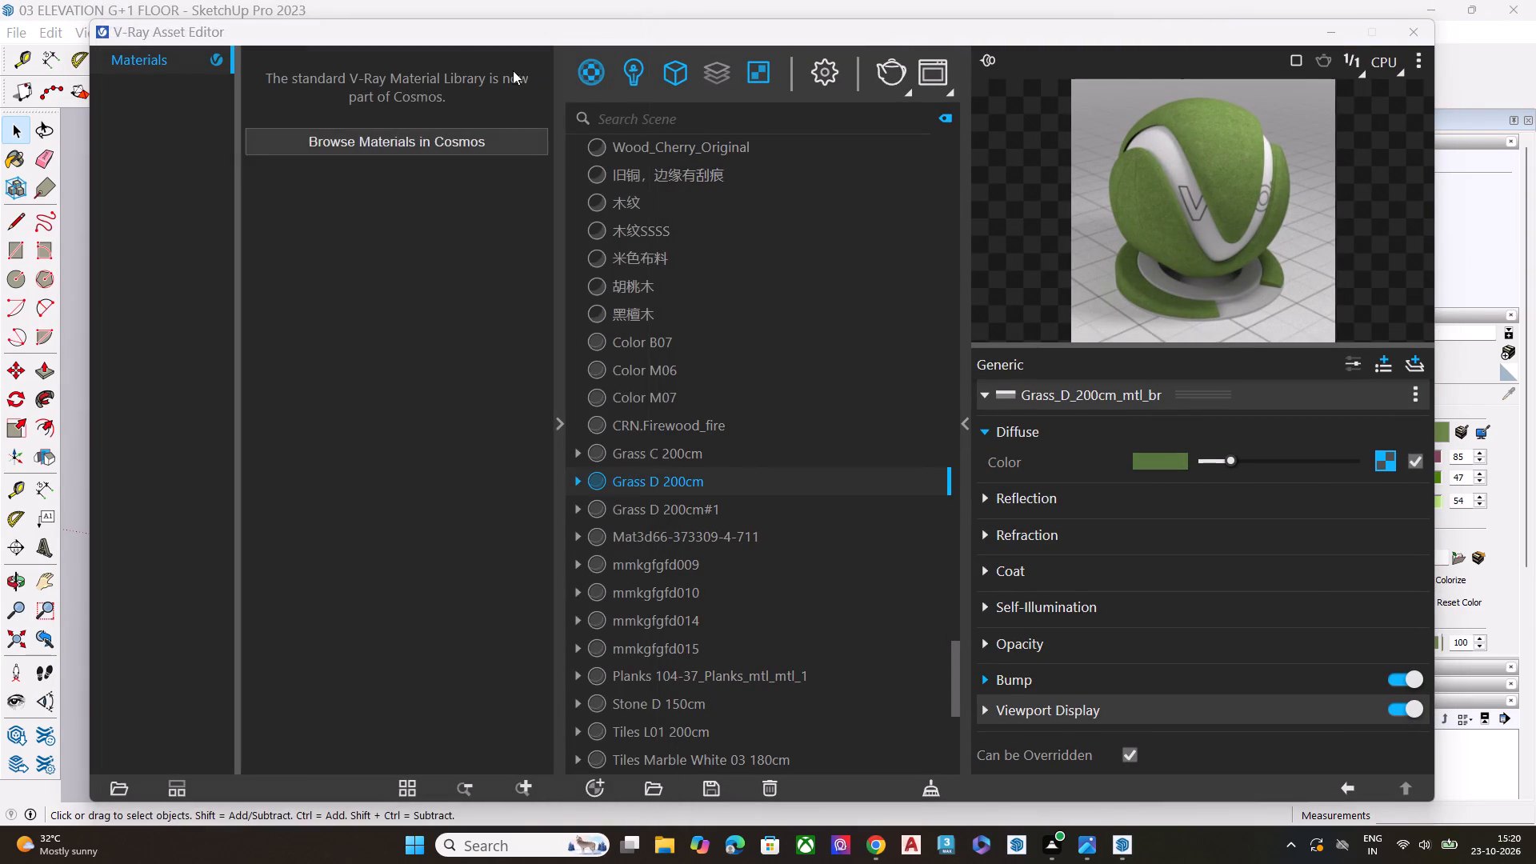
pyautogui.click(404, 139)
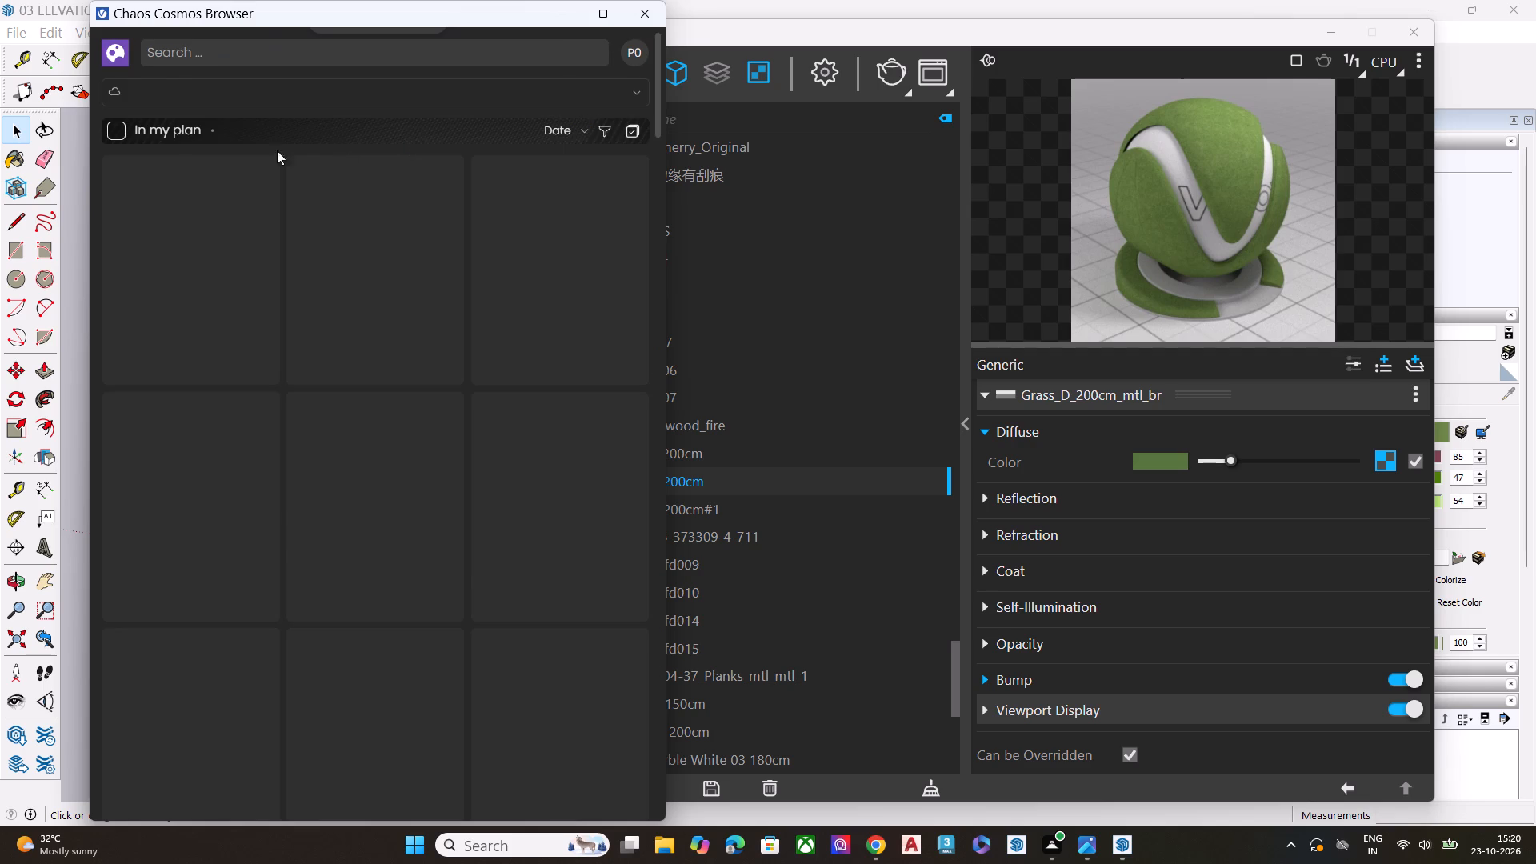
pyautogui.click(224, 128)
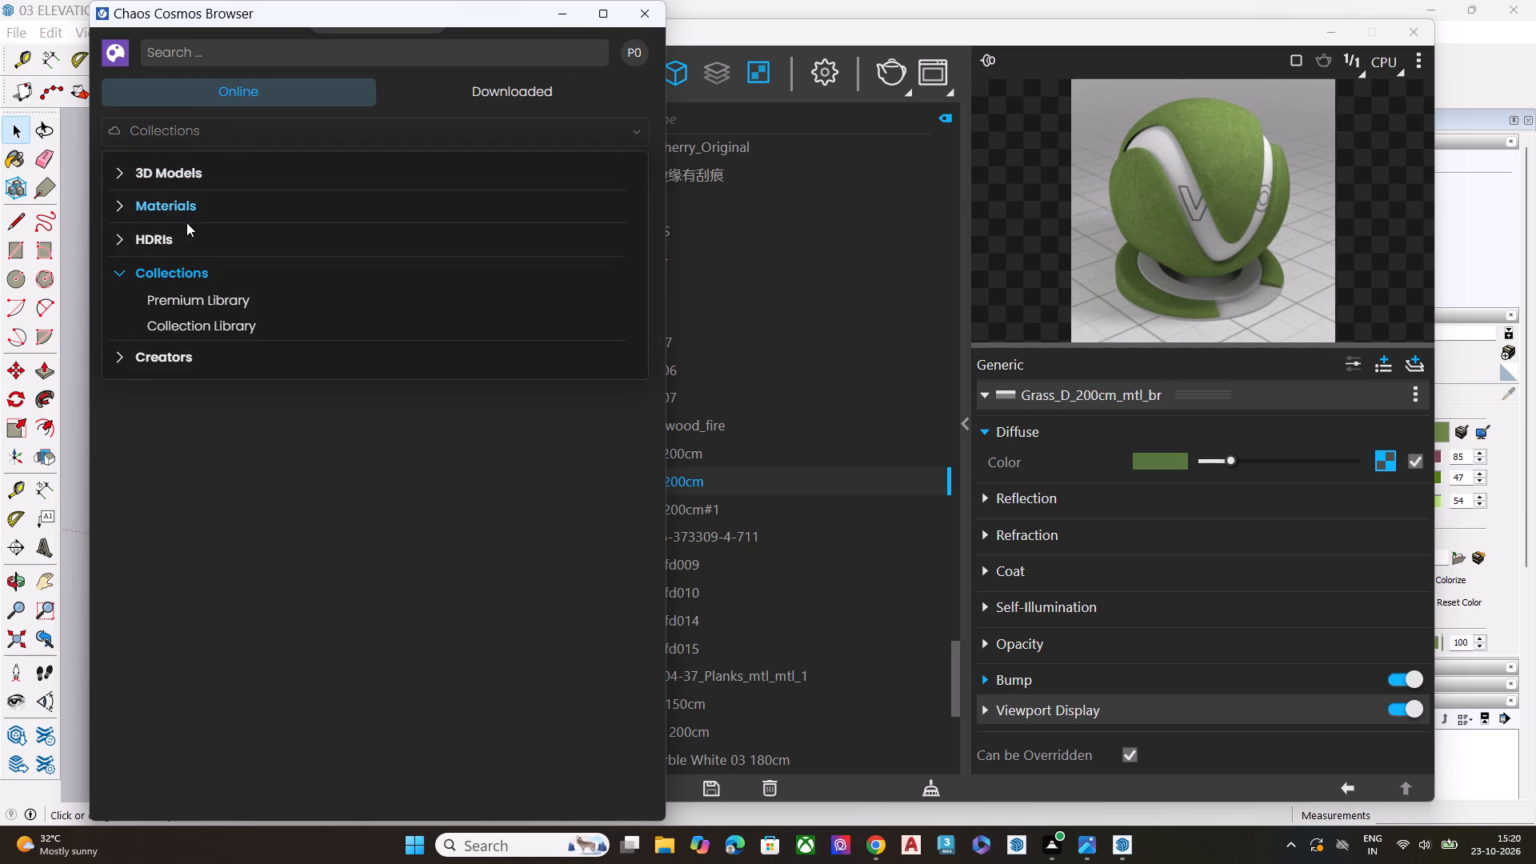
pyautogui.click(191, 206)
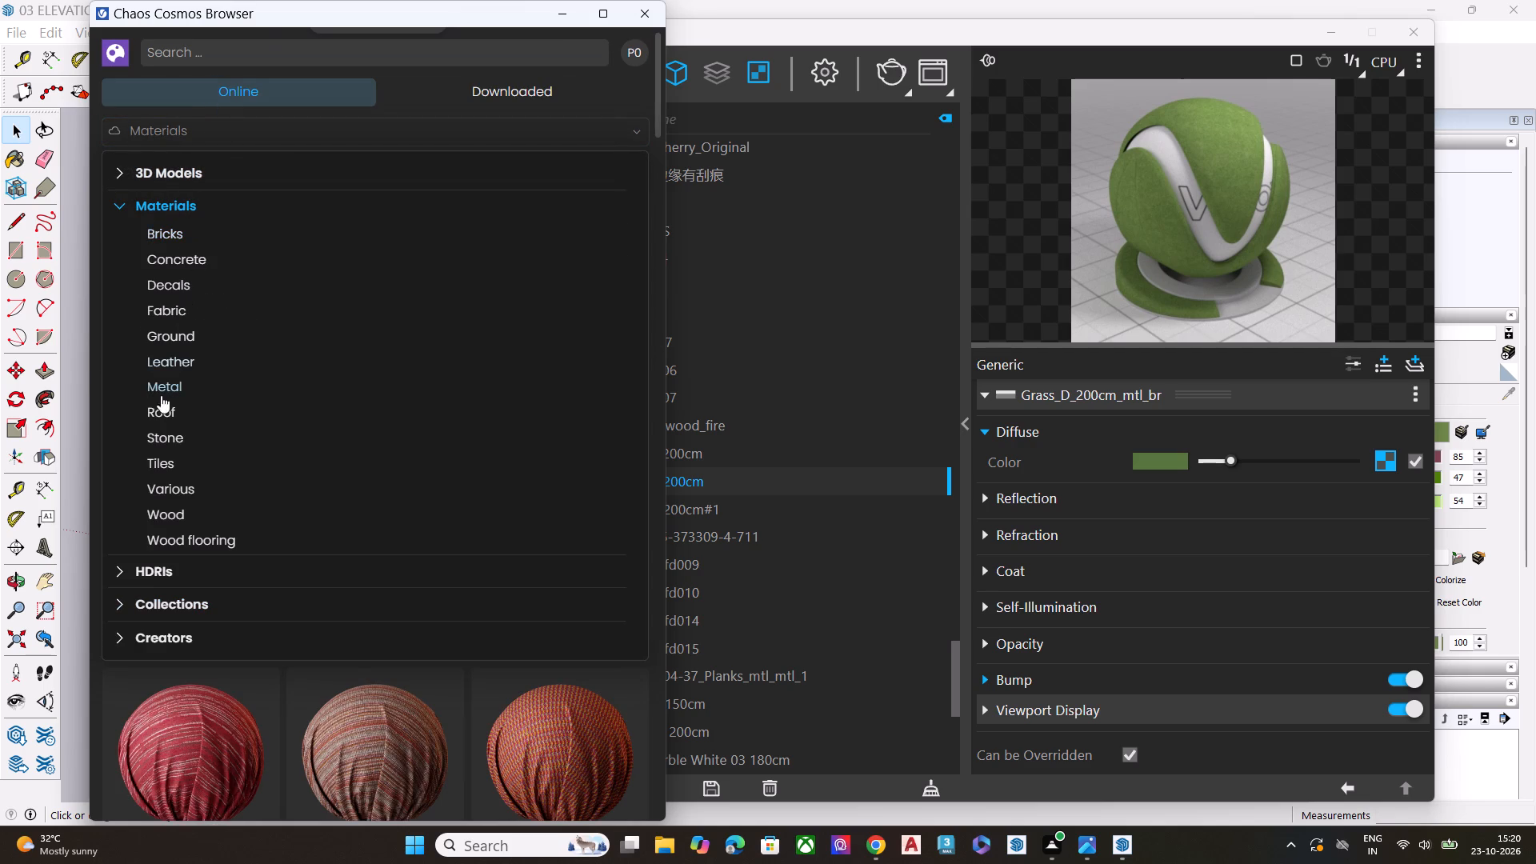
pyautogui.click(169, 432)
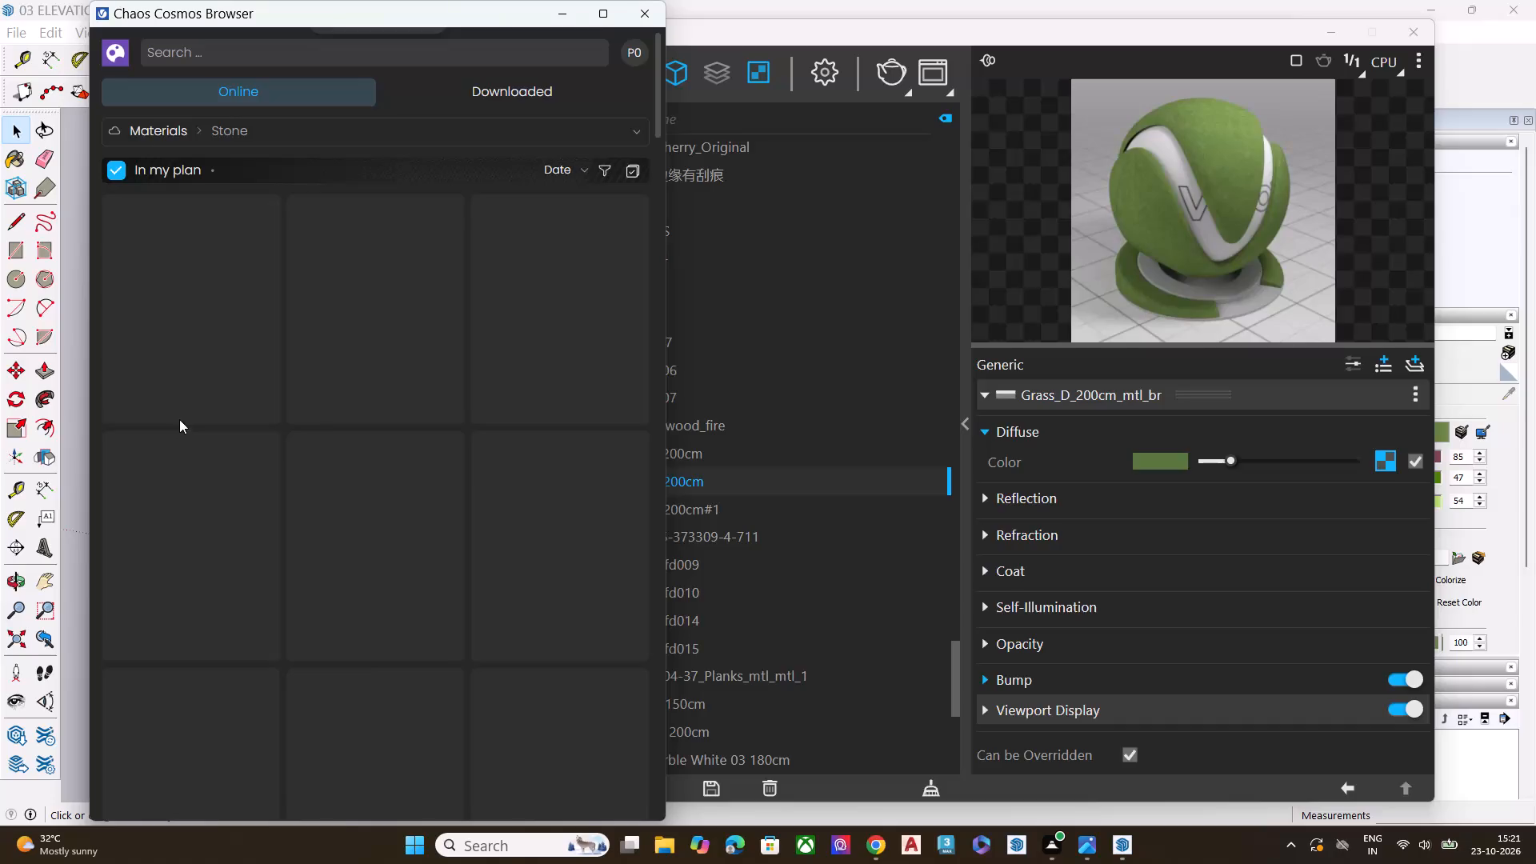
pyautogui.scroll(-8, 405, 314)
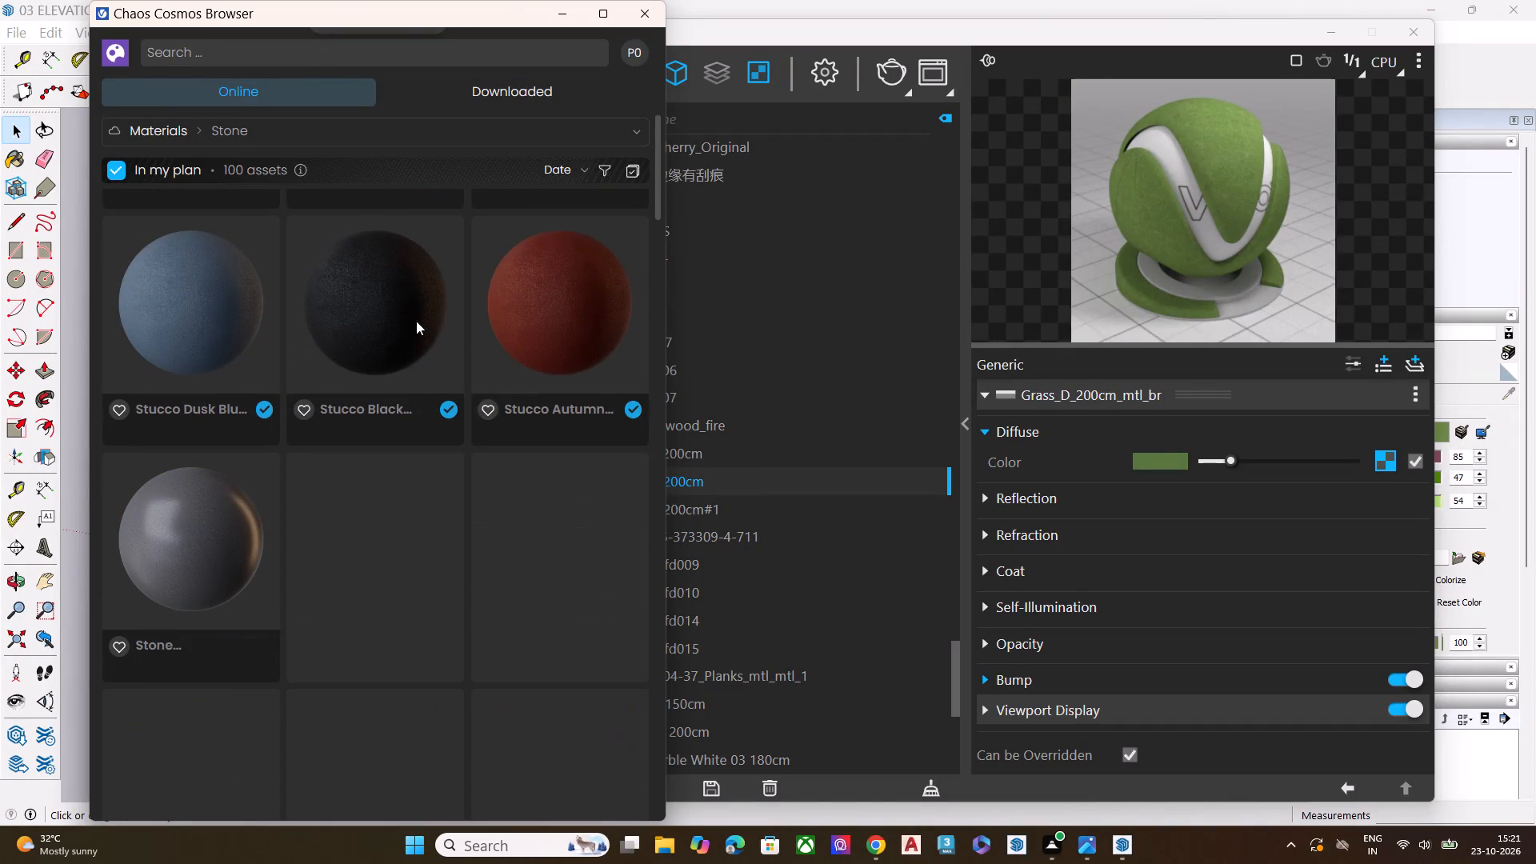
# Import Pavement Concrete 03 300cm from the Ground materials of the Cosmos library into the scene.
pyautogui.click(239, 134)
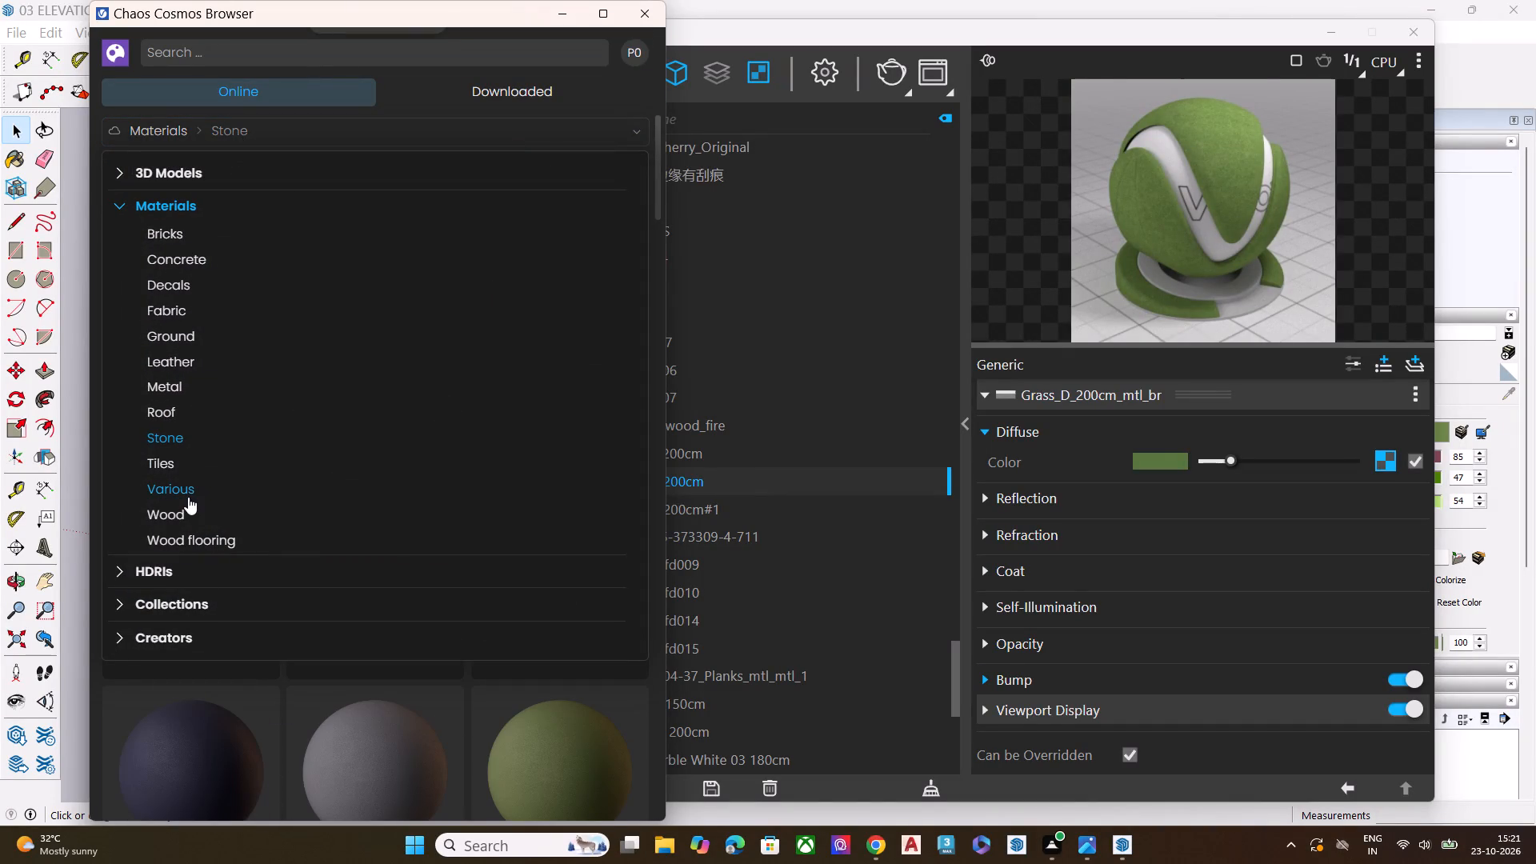
pyautogui.click(184, 338)
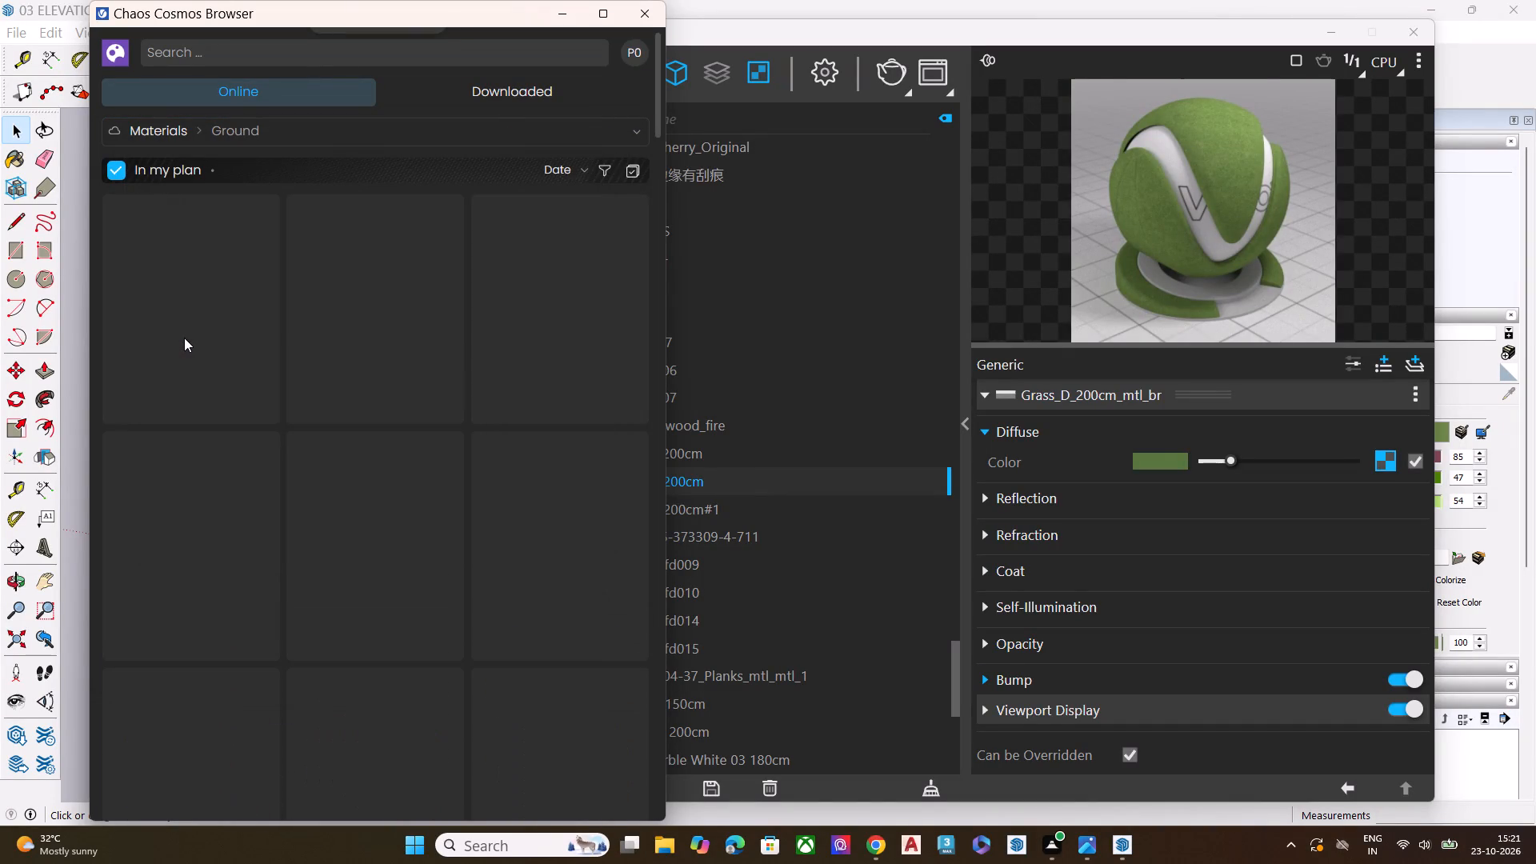
pyautogui.scroll(-4, 350, 382)
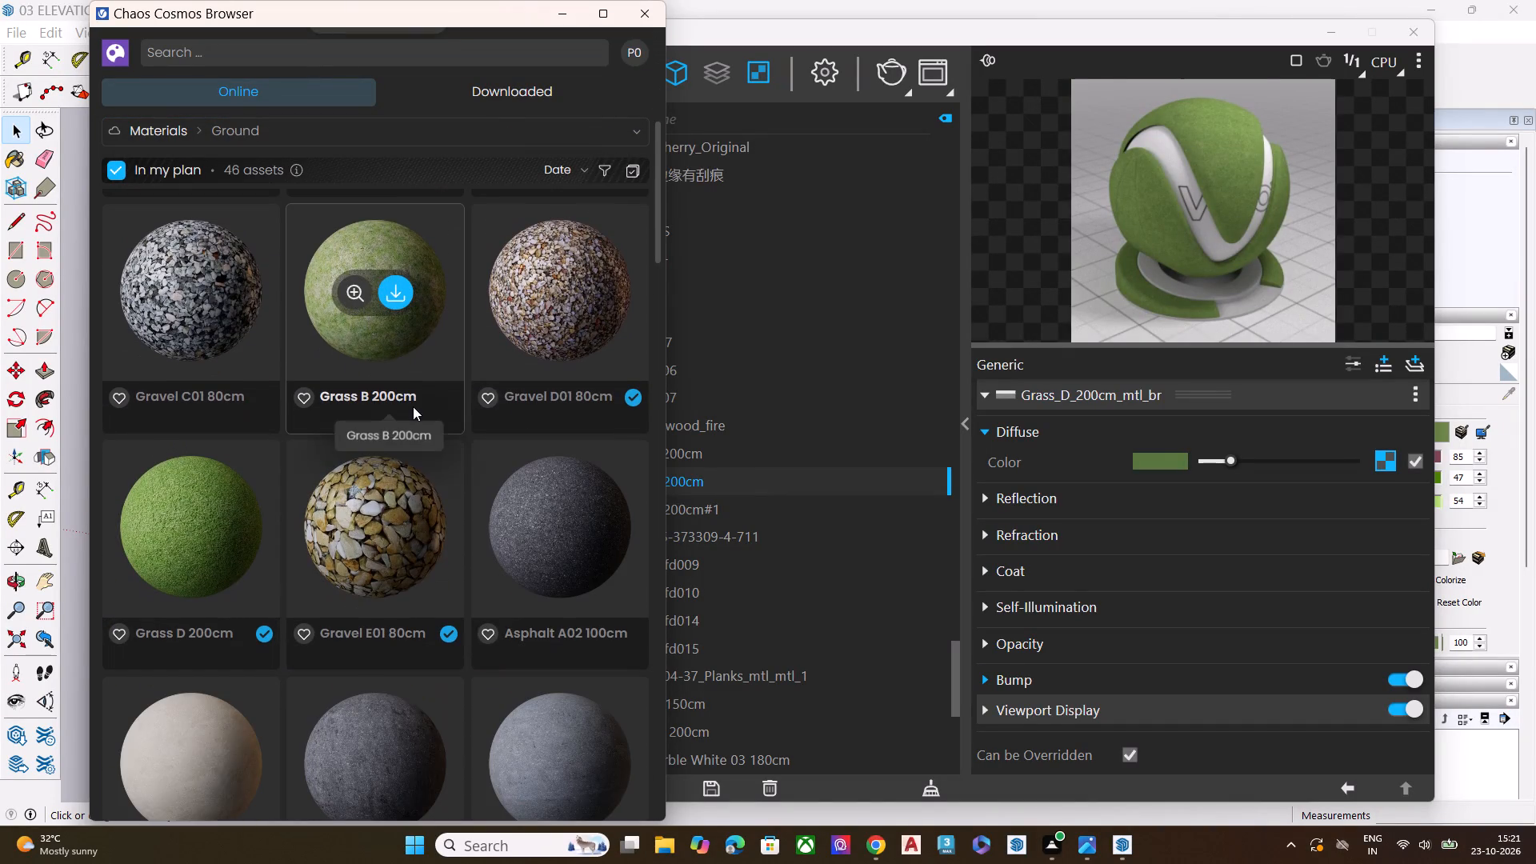
pyautogui.scroll(-7, 351, 412)
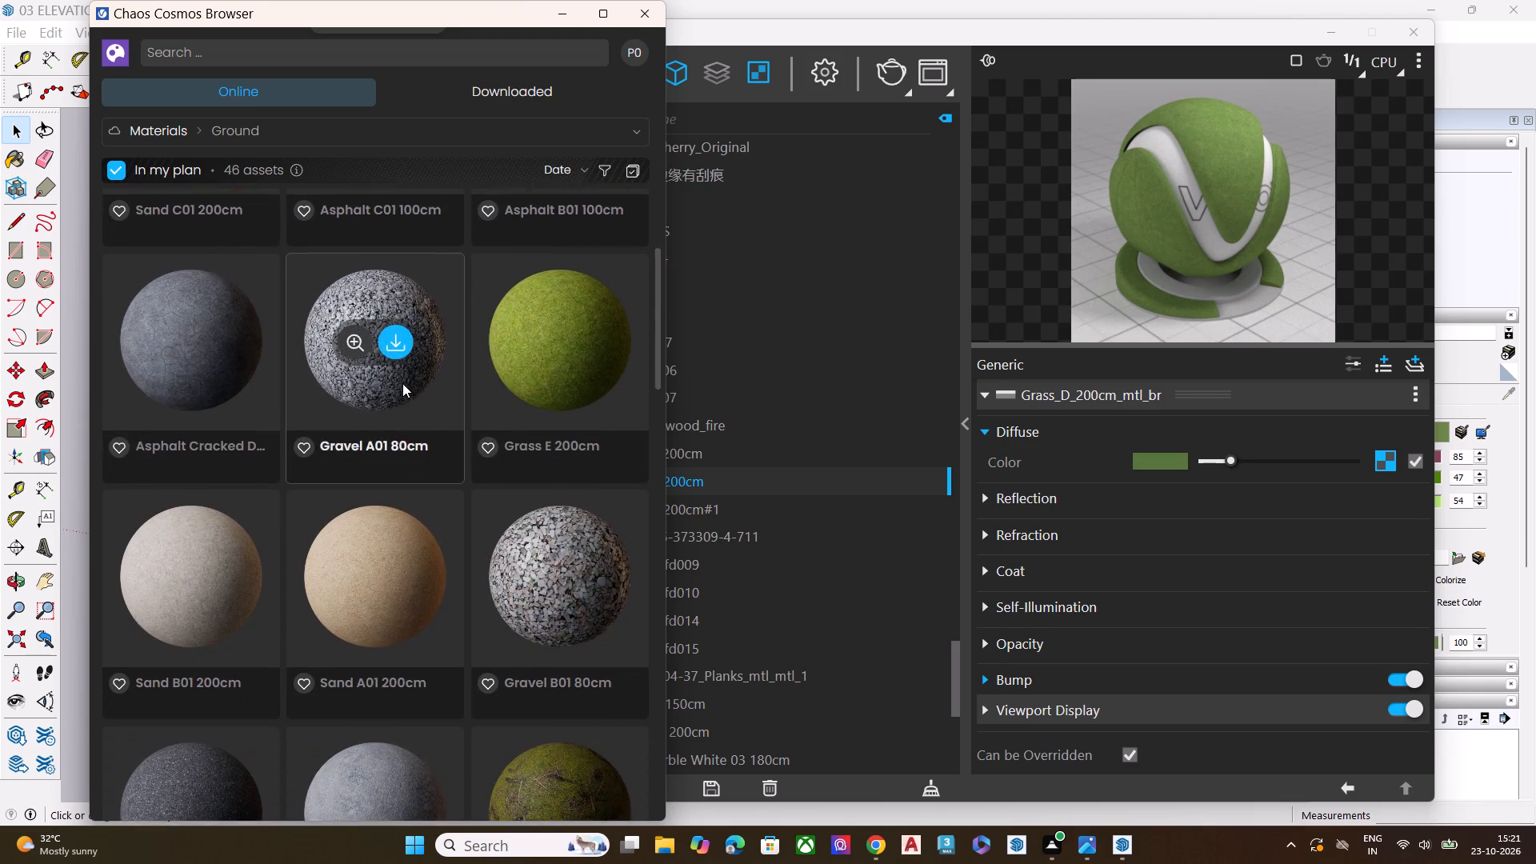
pyautogui.scroll(-7, 402, 383)
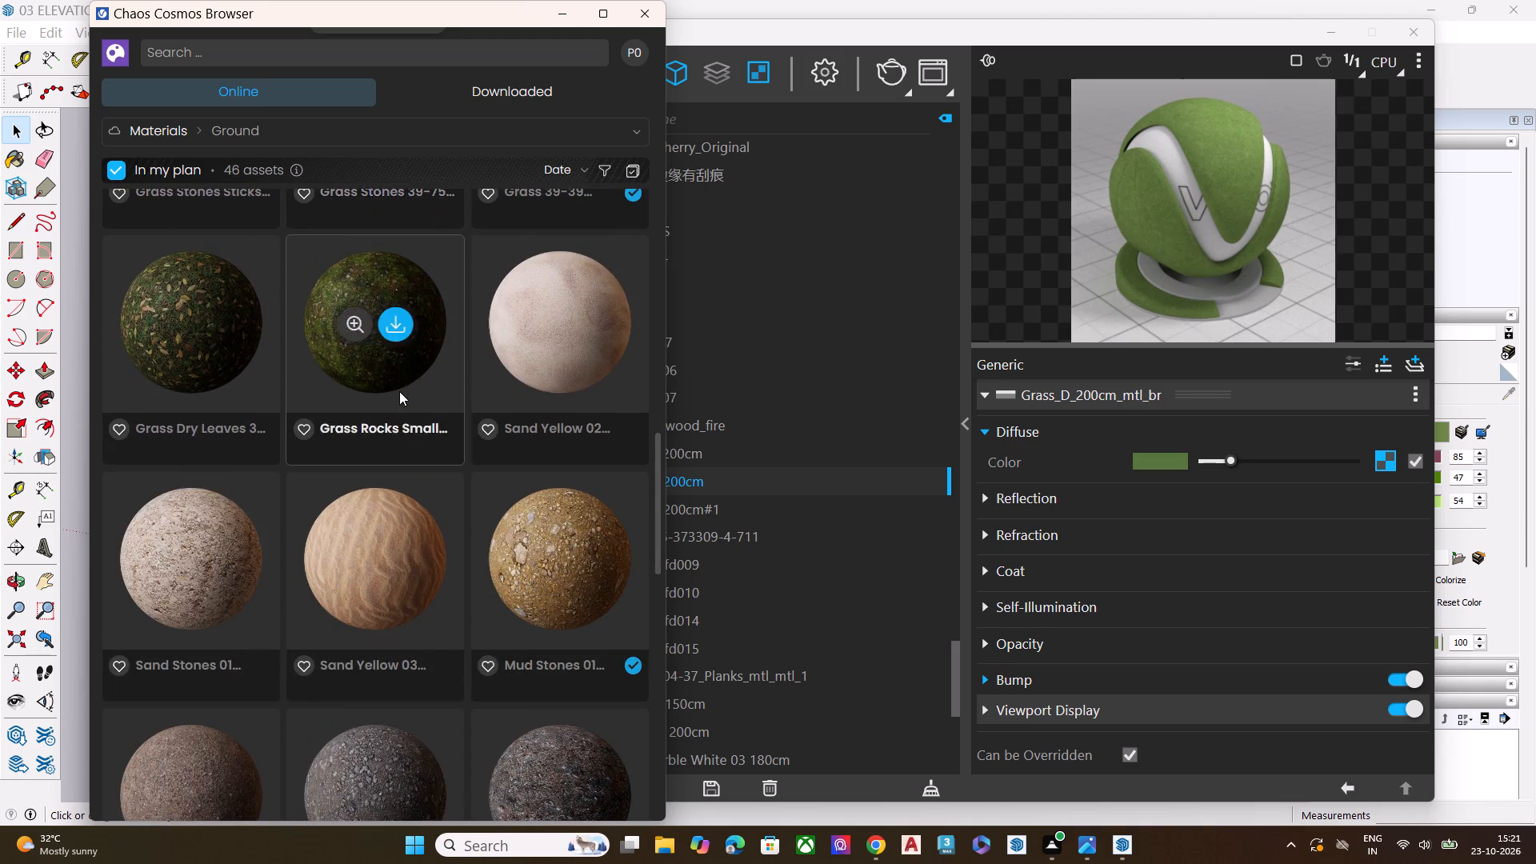
pyautogui.scroll(-5, 399, 391)
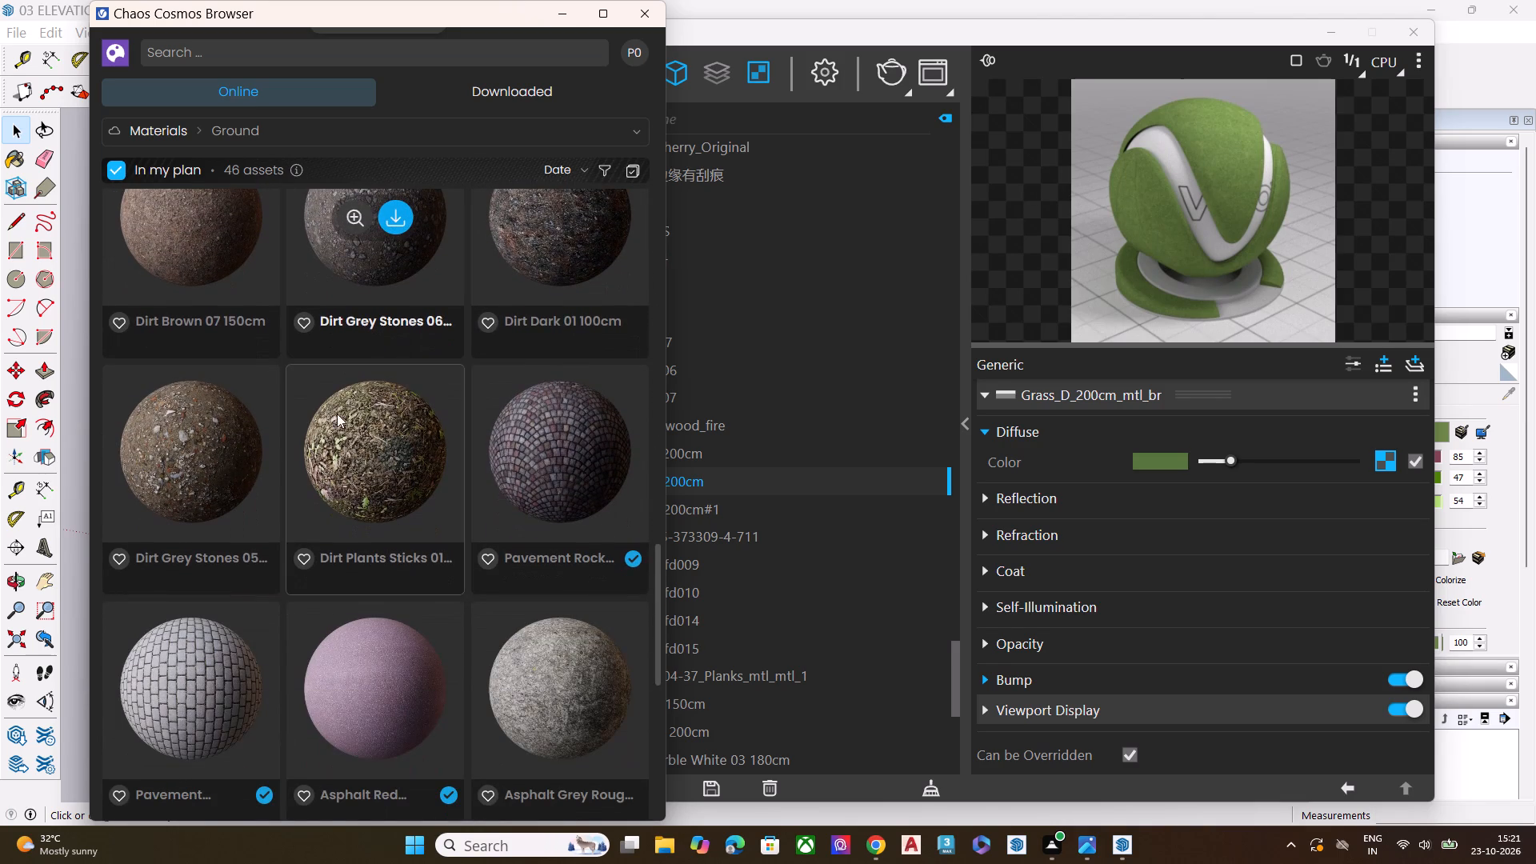
pyautogui.scroll(-3, 333, 590)
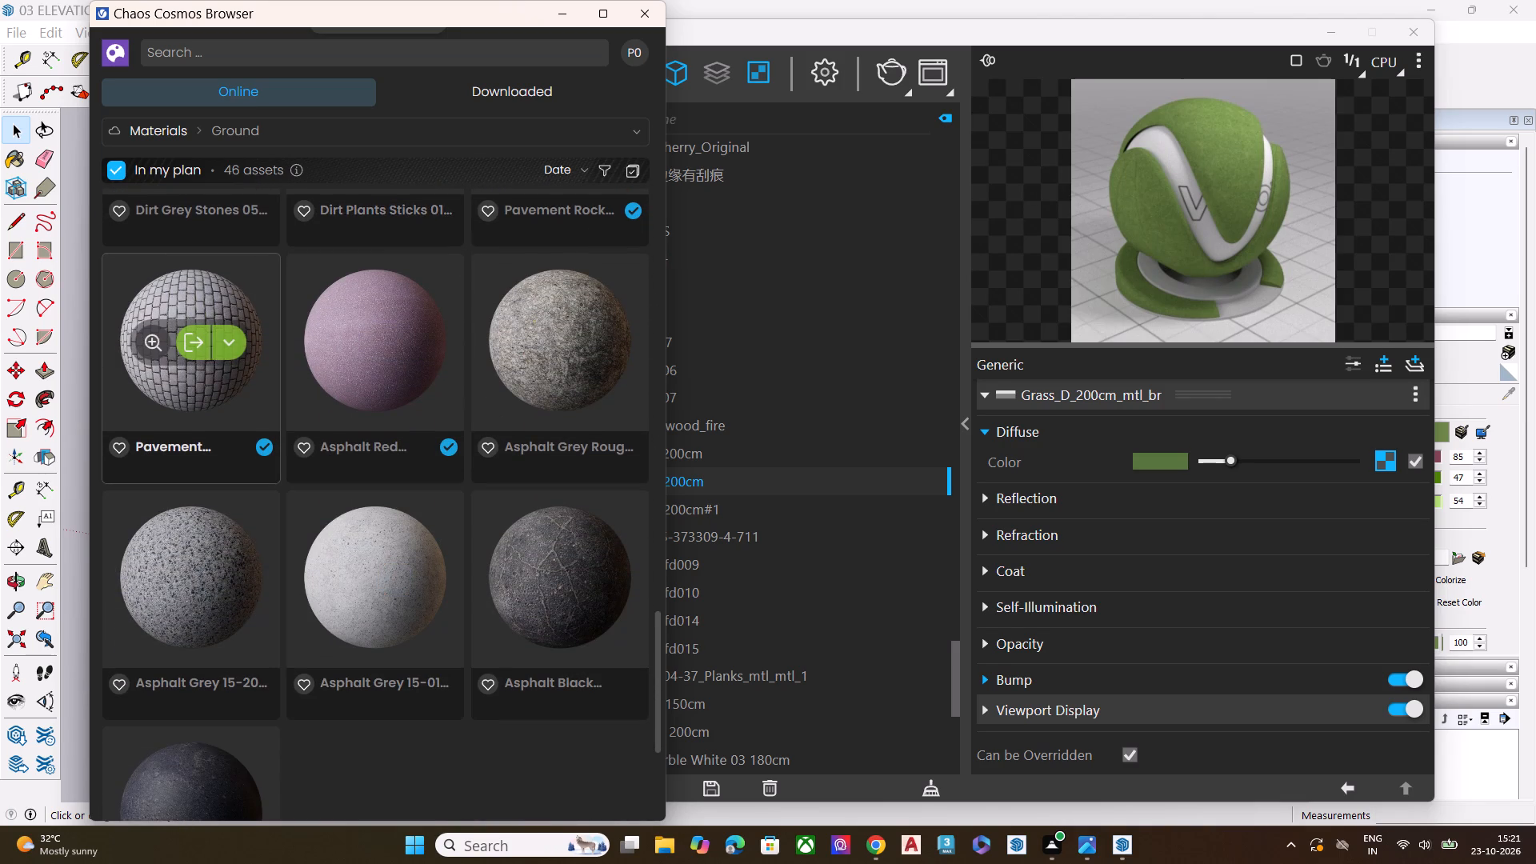
pyautogui.click(200, 340)
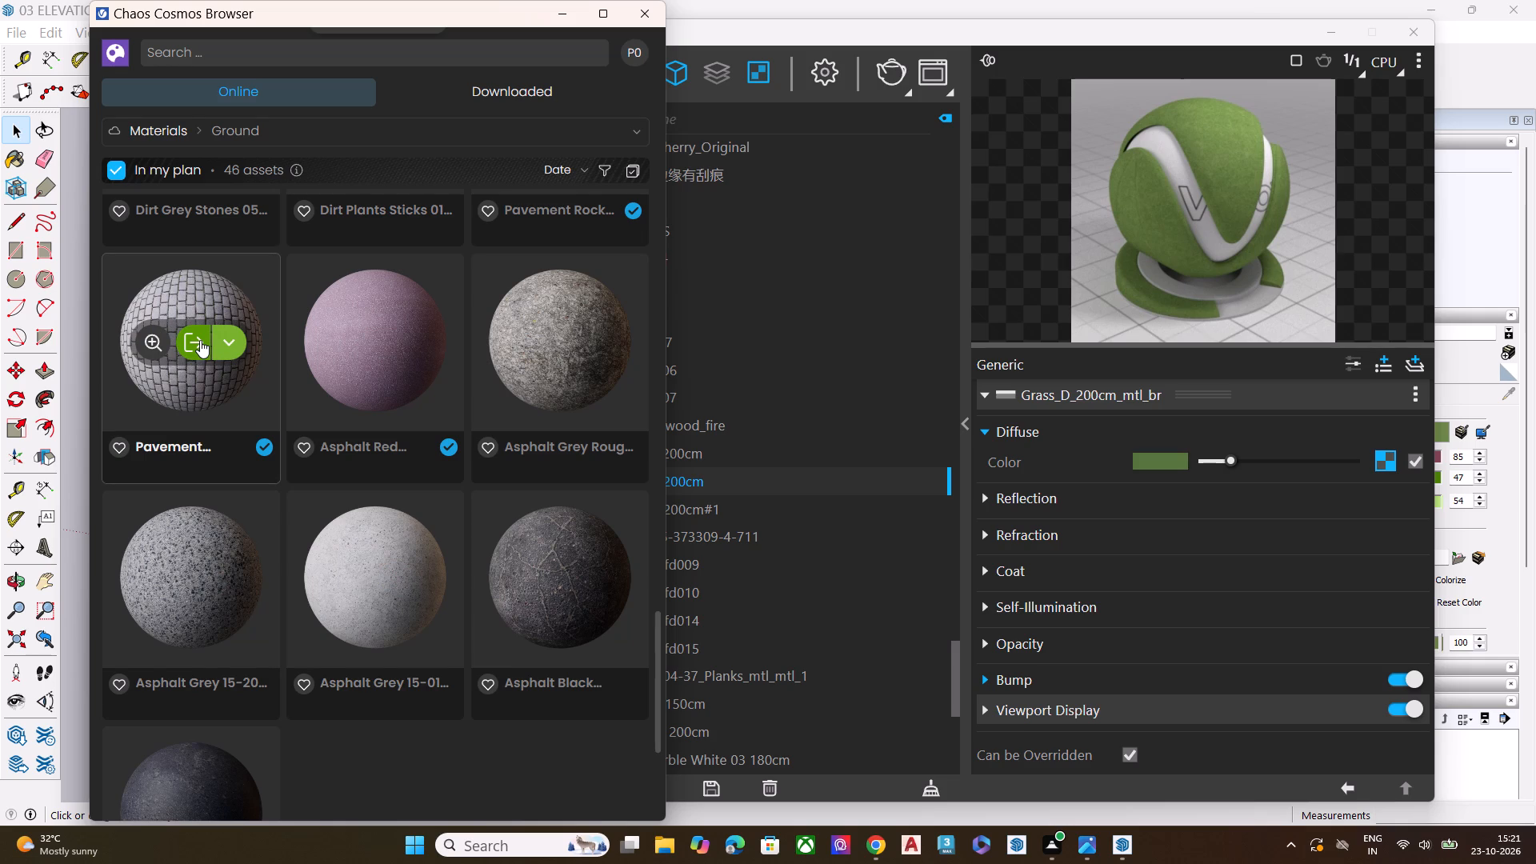
pyautogui.scroll(-7, 115, 403)
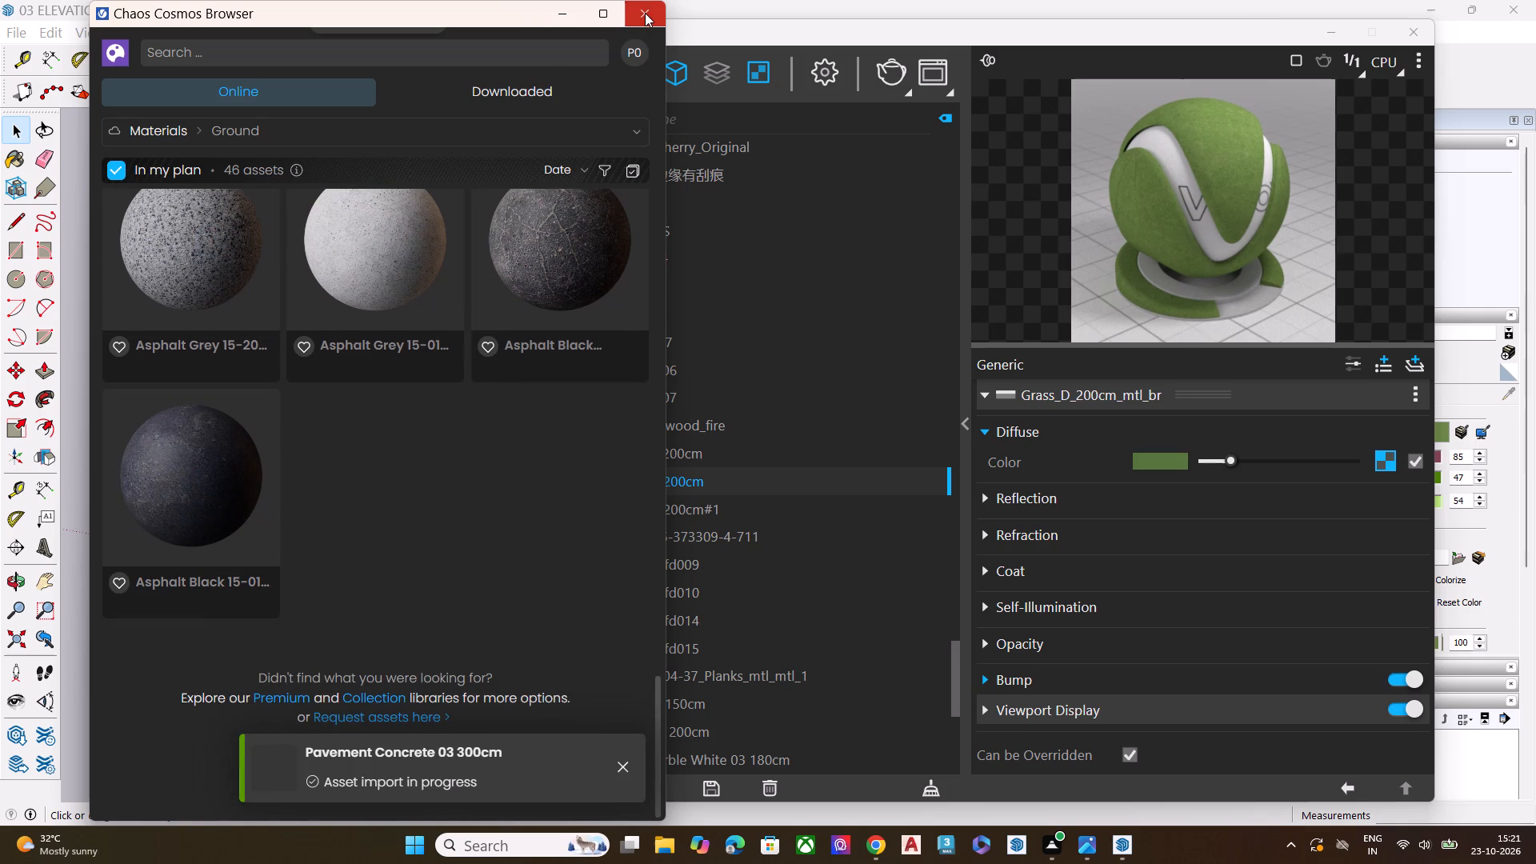
pyautogui.scroll(3, 260, 437)
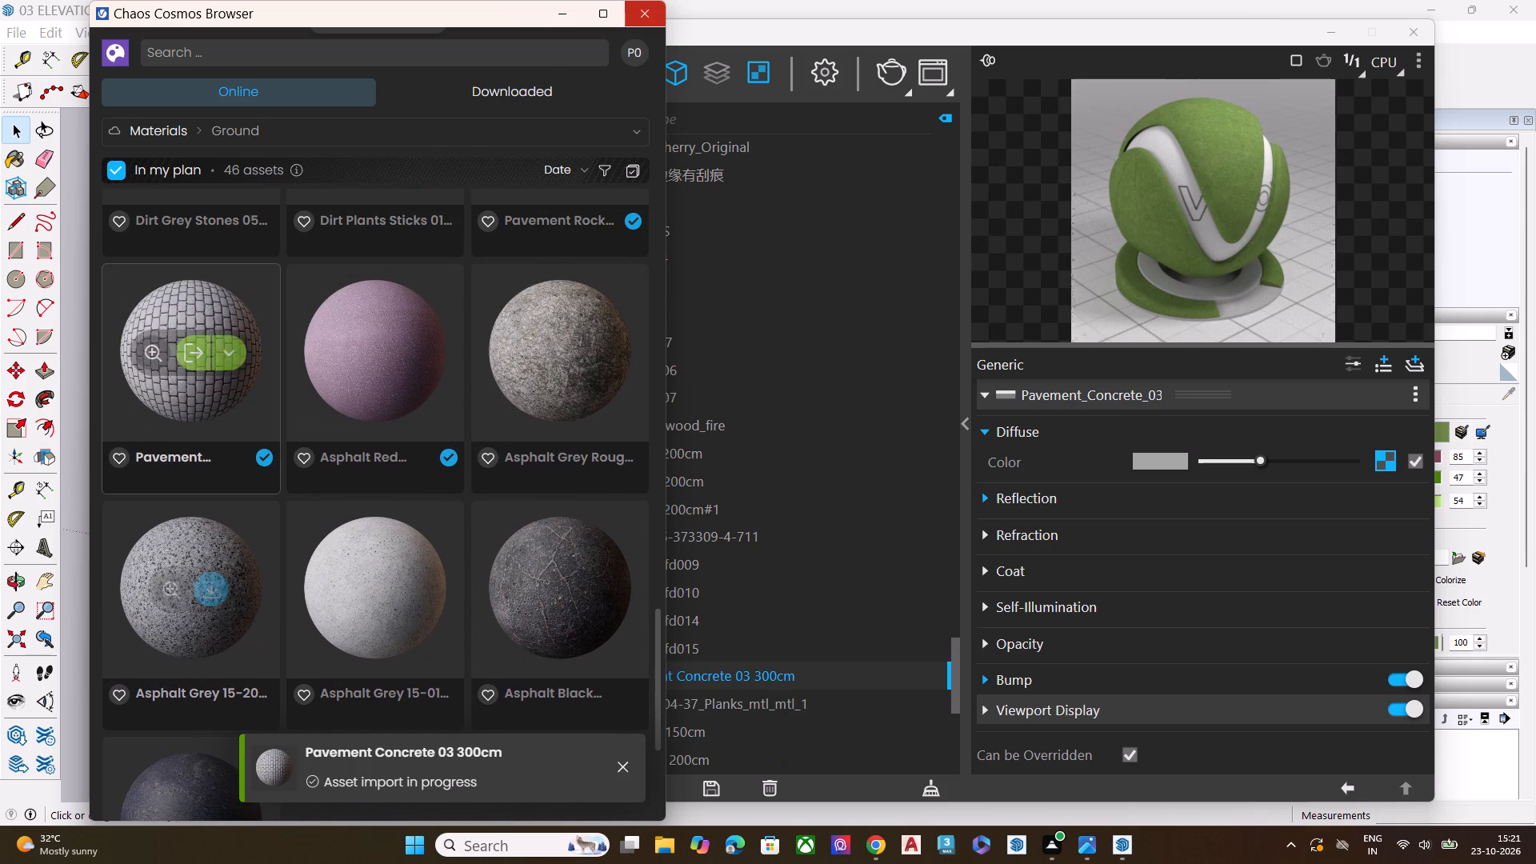
pyautogui.click(647, 12)
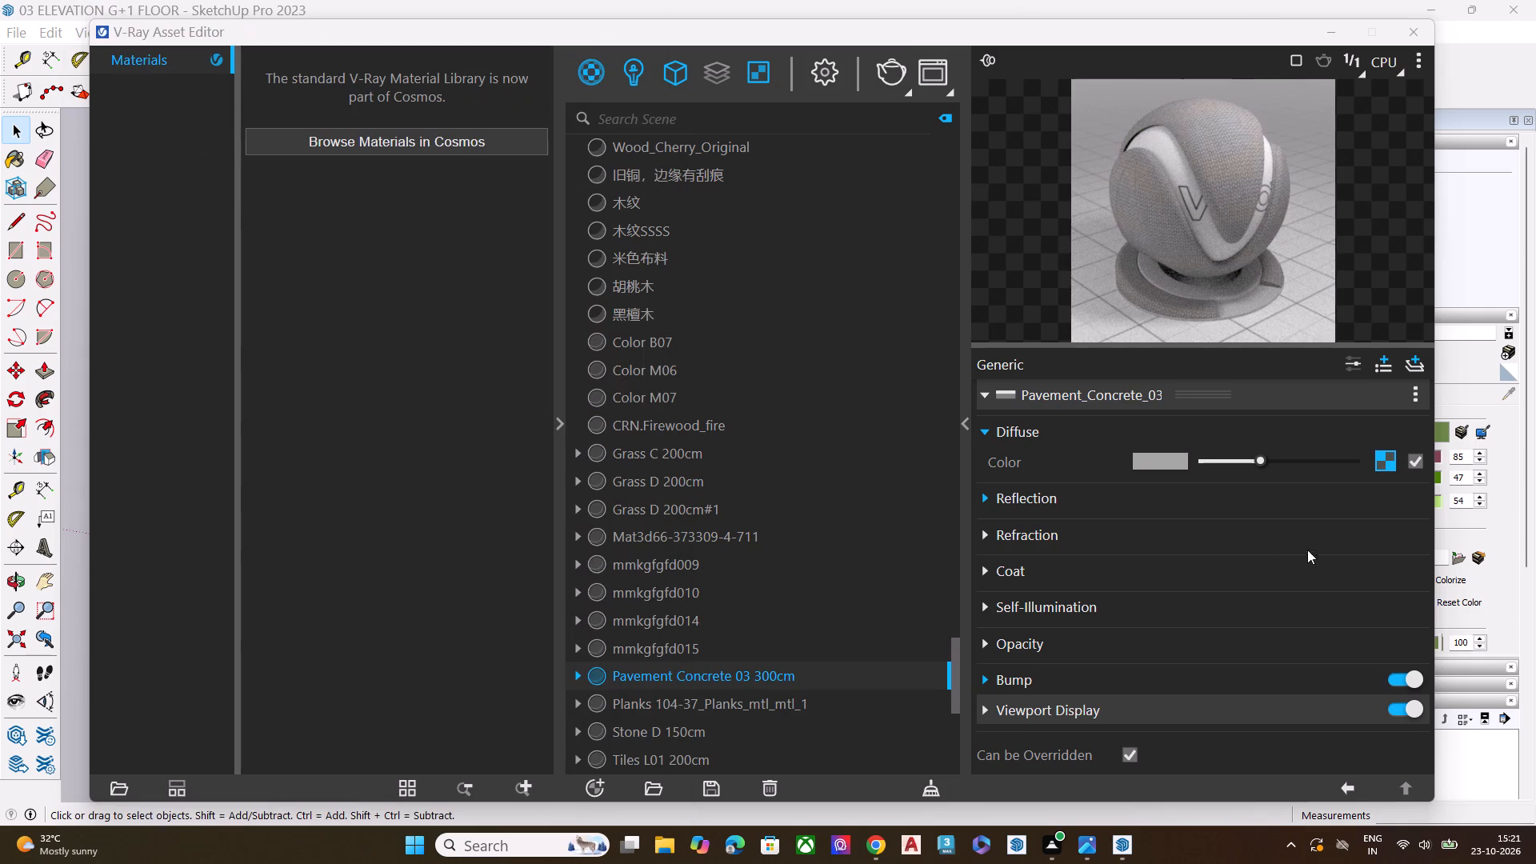
# Darken the Diffuse color of the Pavement Concrete 03 300cm material slightly.
pyautogui.click(1245, 465)
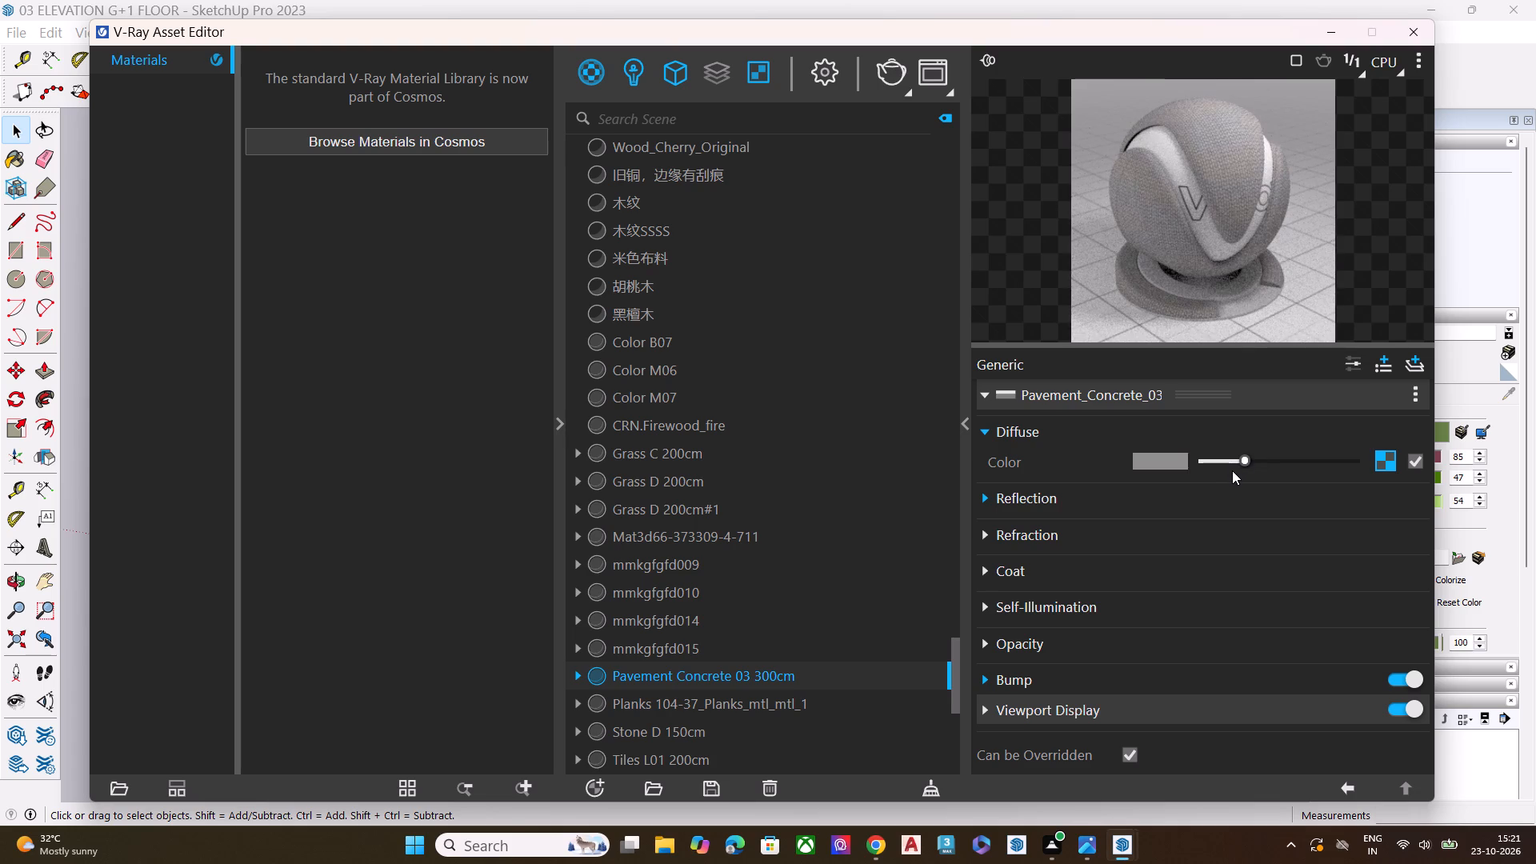
pyautogui.click(1334, 33)
# Paint the plain driveway floor face beside the pergola with Pavement Concrete 03 300cm.
pyautogui.scroll(4, 994, 603)
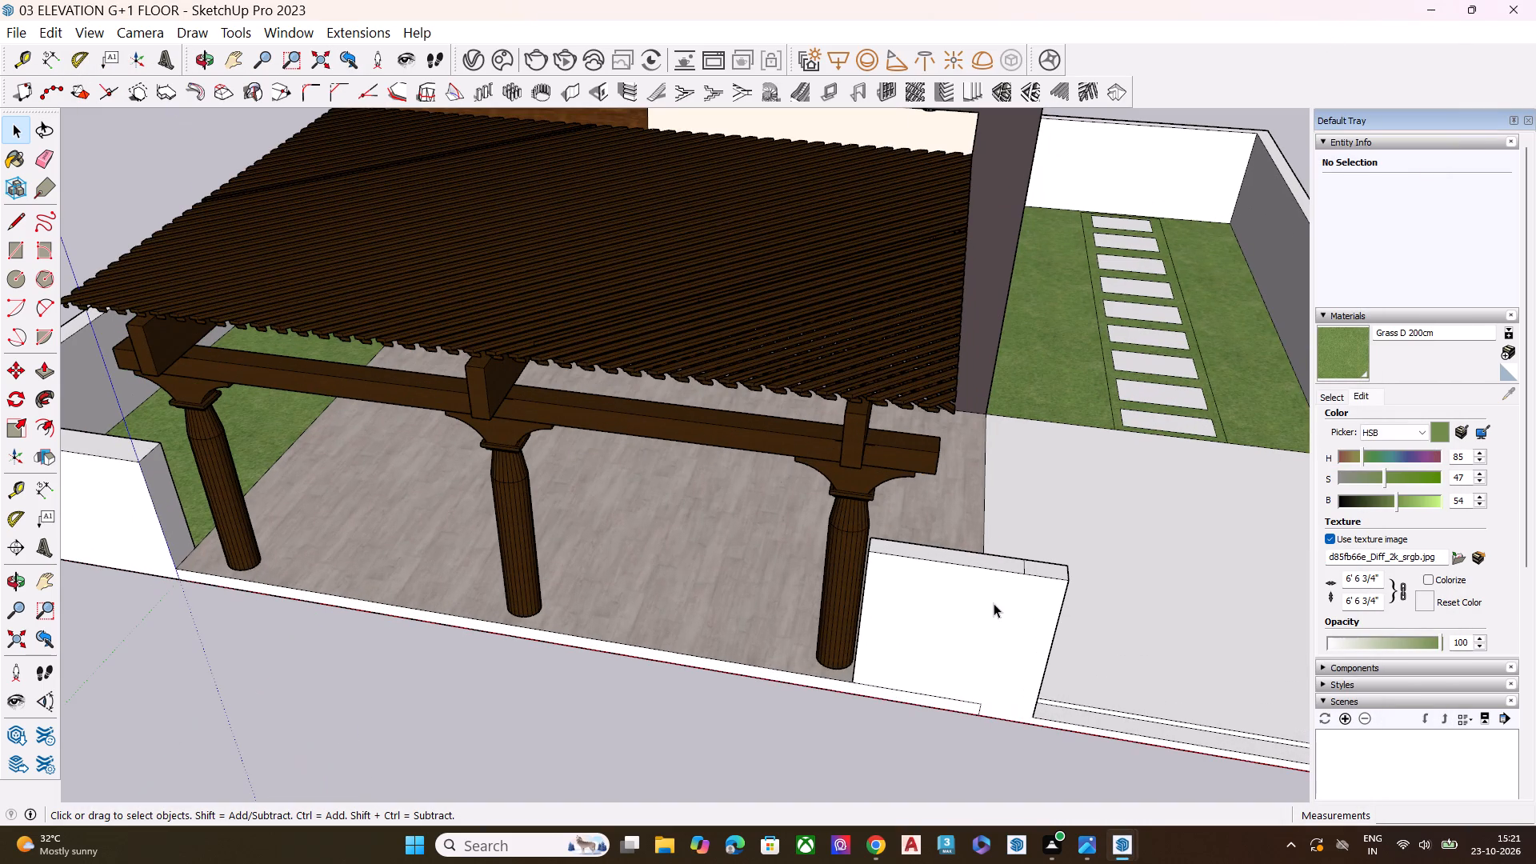
pyautogui.moveTo(948, 574); pyautogui.dragTo(805, 582, button='middle')
pyautogui.scroll(7, 888, 553)
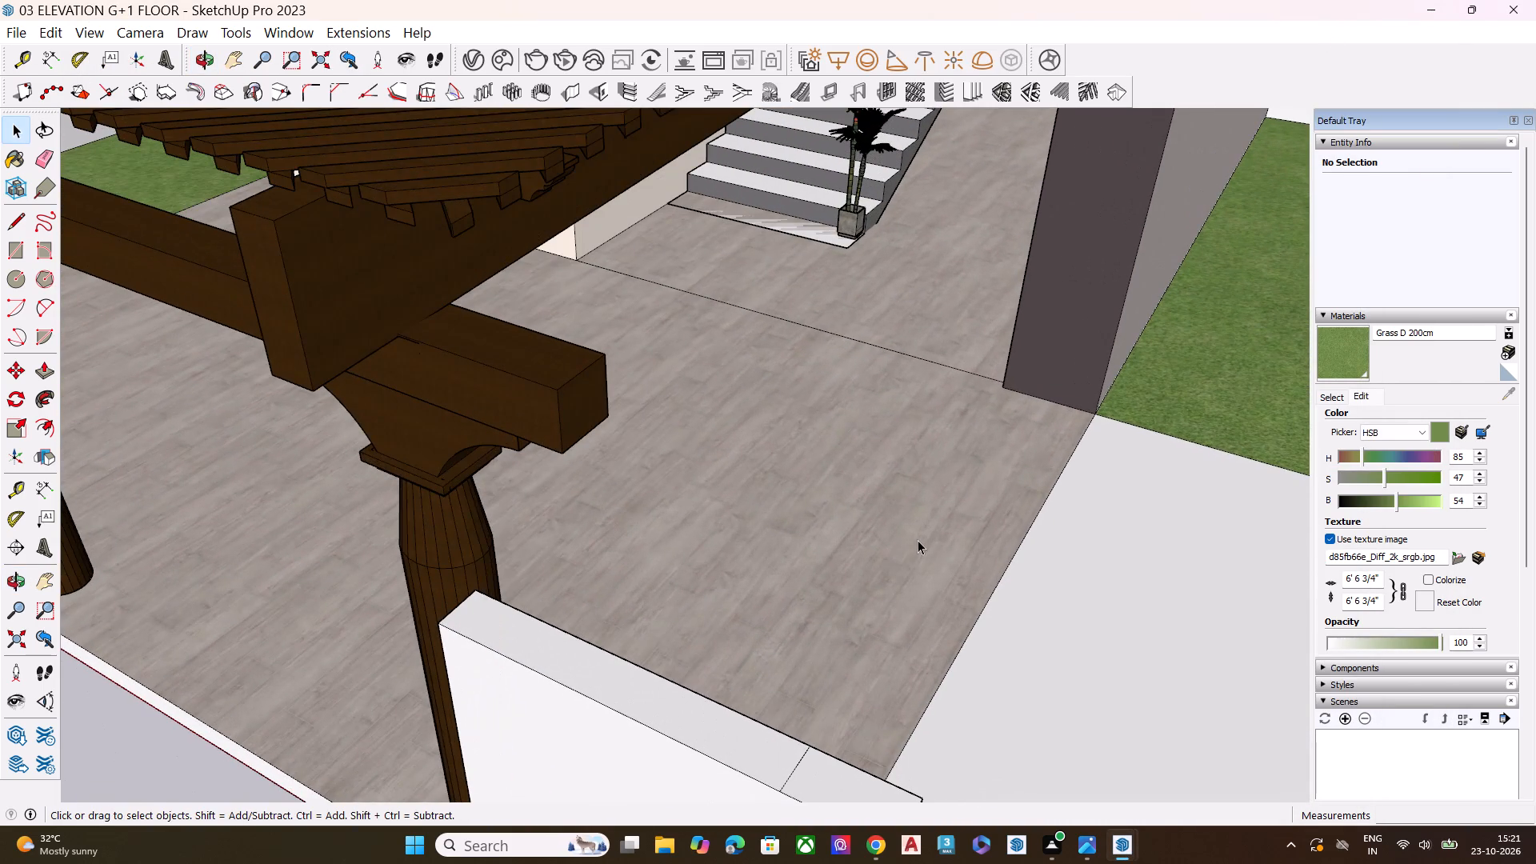
pyautogui.click(913, 540)
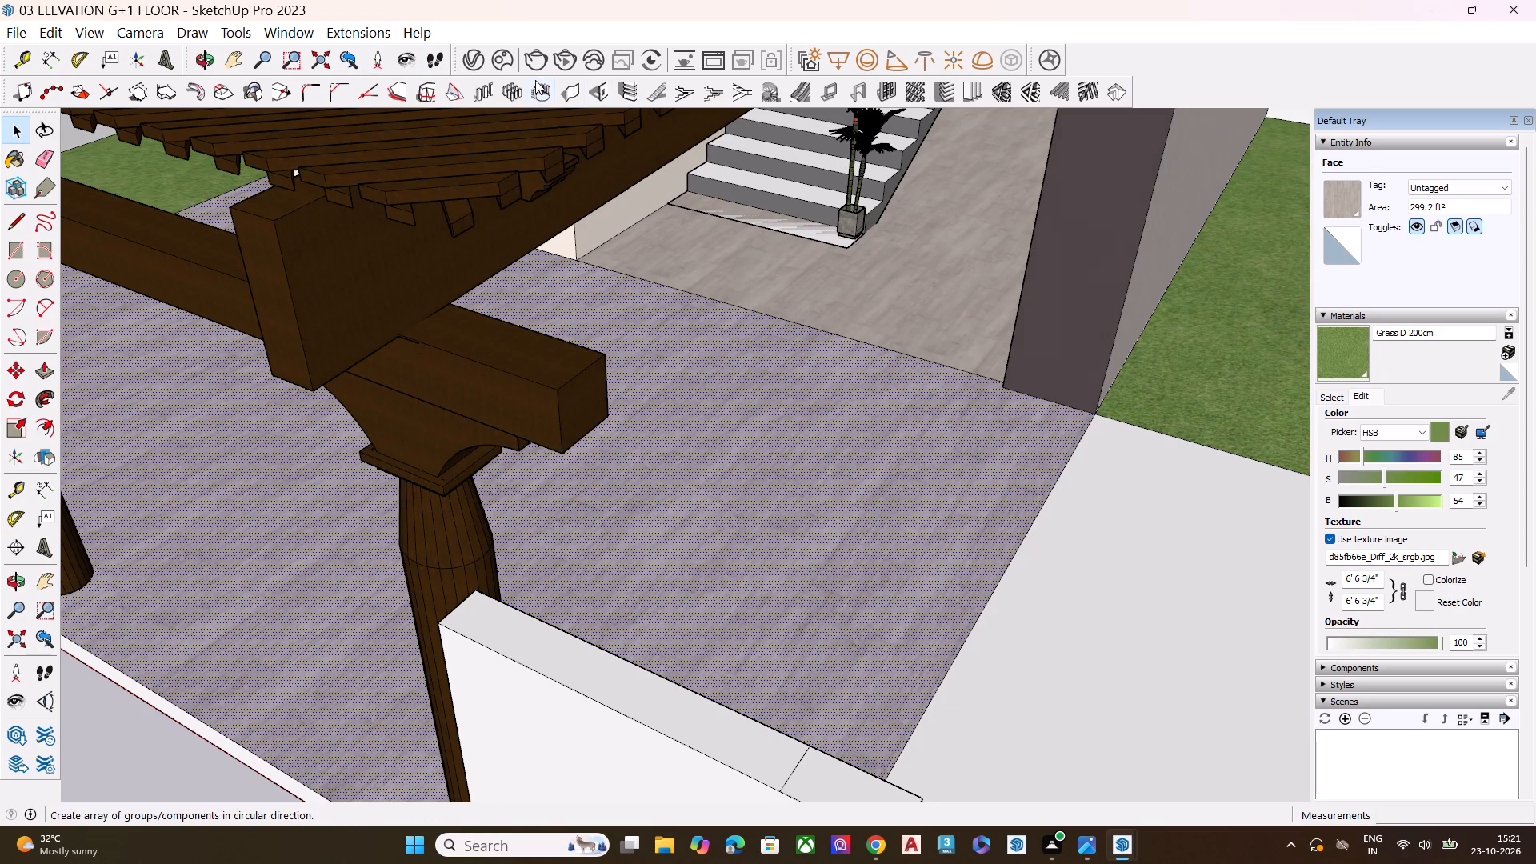
pyautogui.click(471, 66)
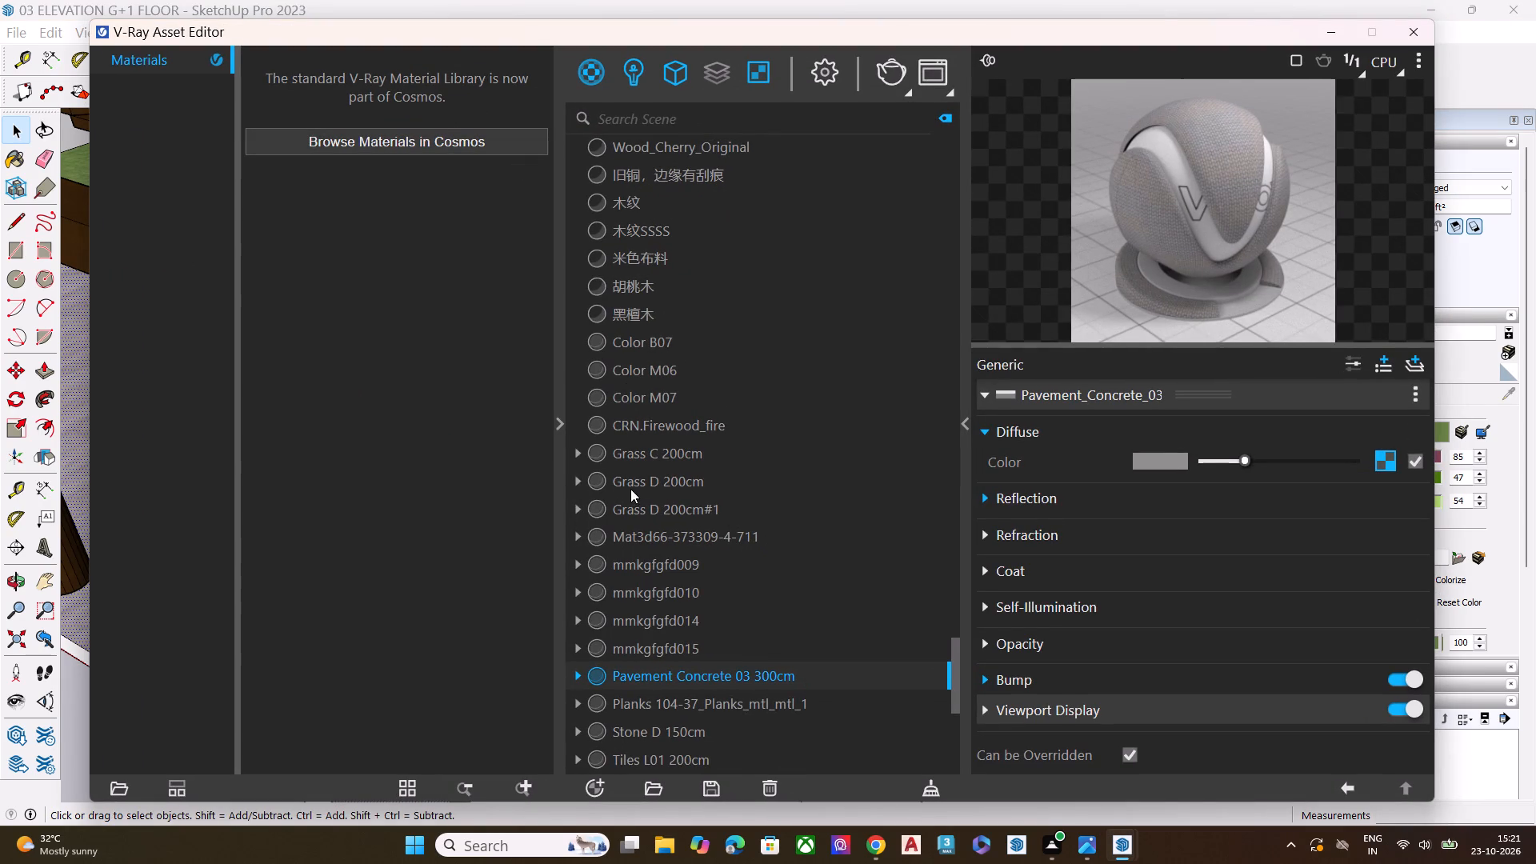
pyautogui.scroll(-1, 742, 474)
pyautogui.click(754, 562)
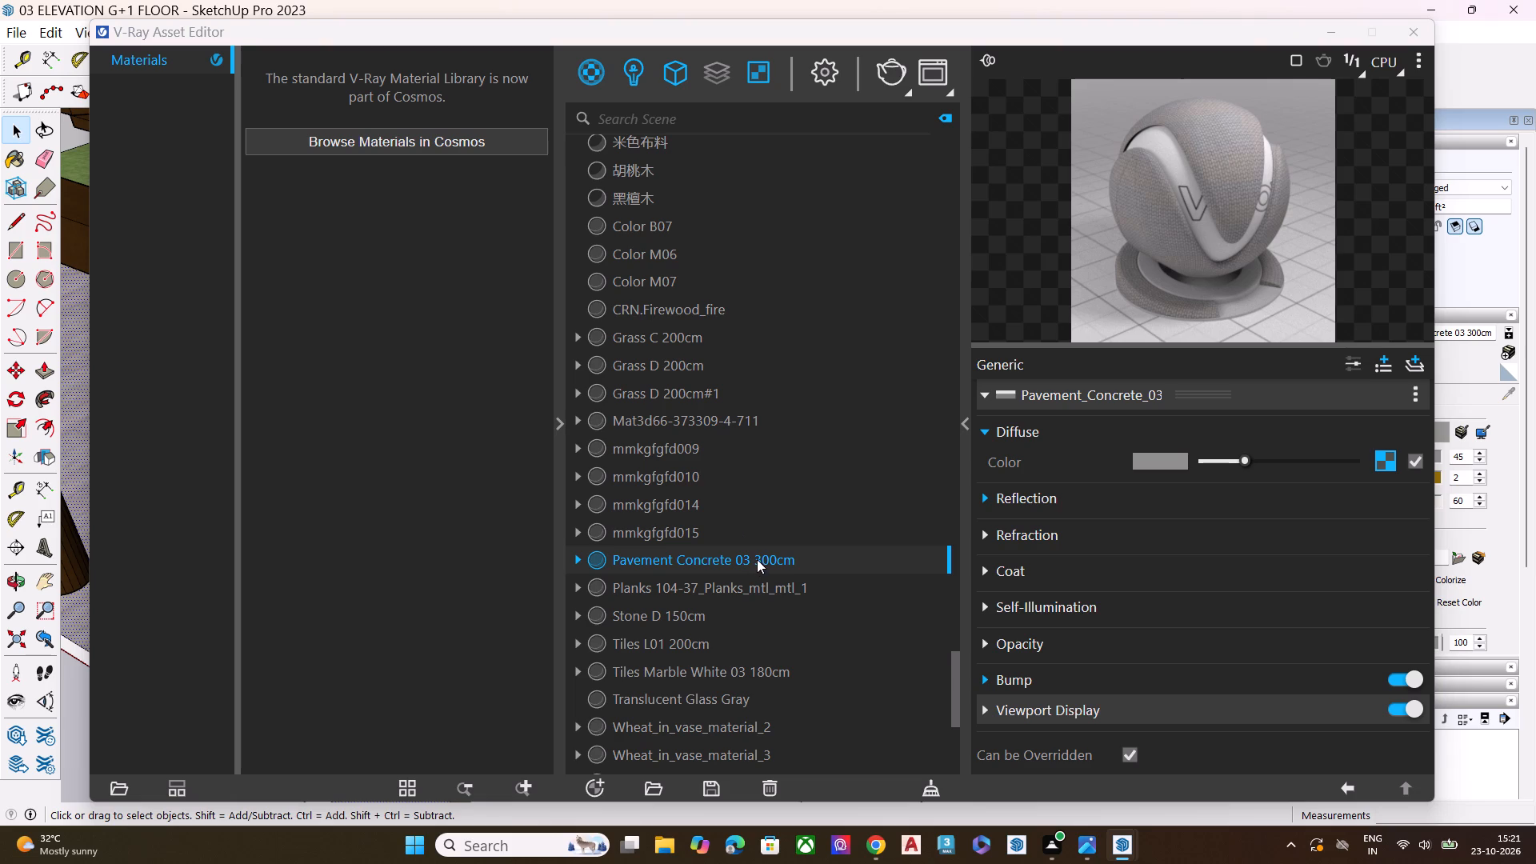
pyautogui.click(1329, 29)
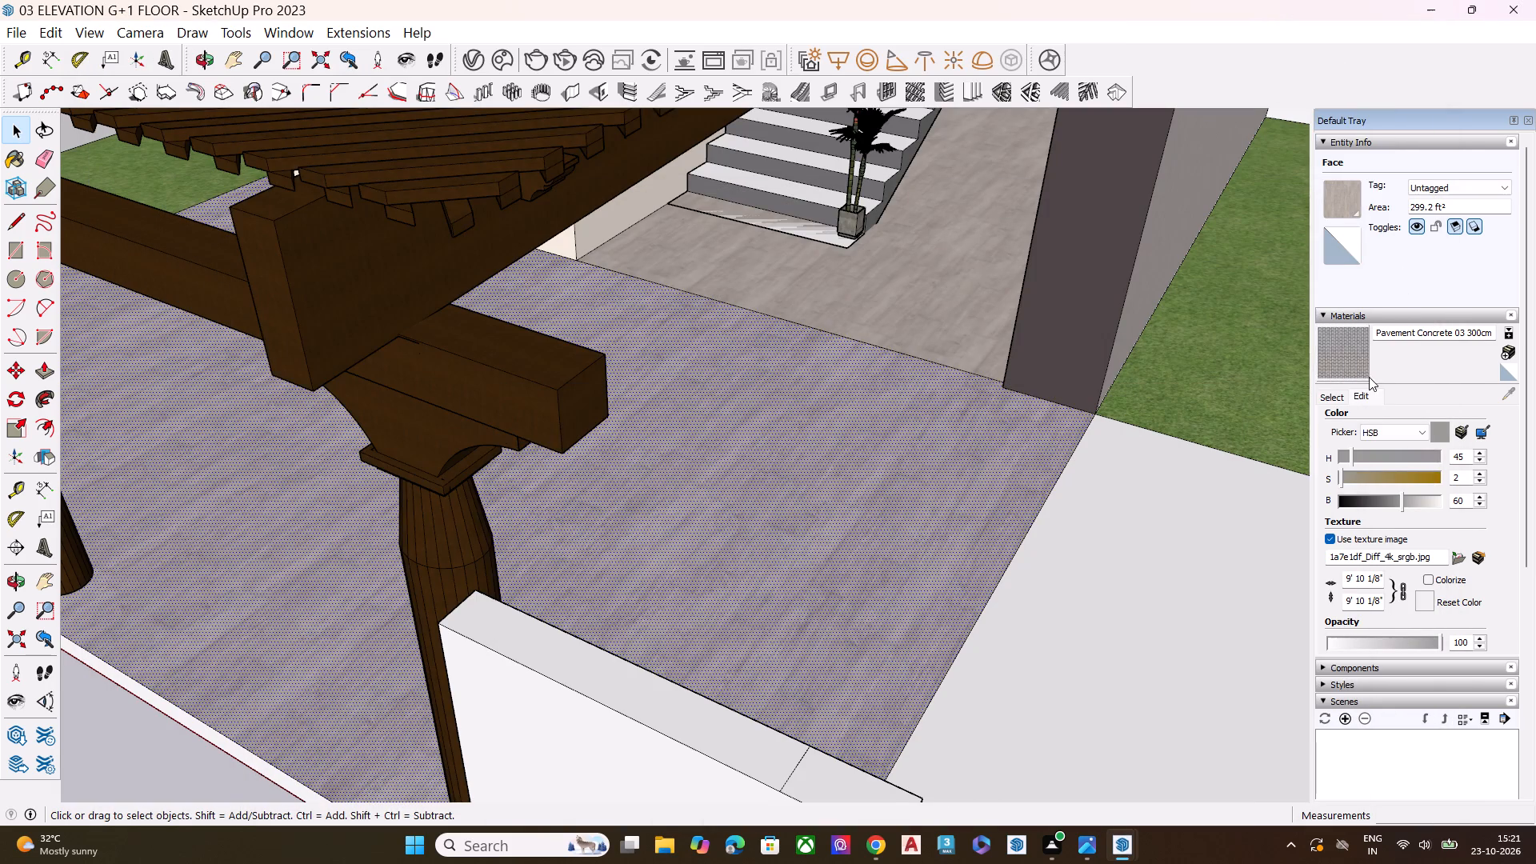
pyautogui.click(1363, 354)
pyautogui.scroll(-5, 870, 285)
pyautogui.click(1011, 494)
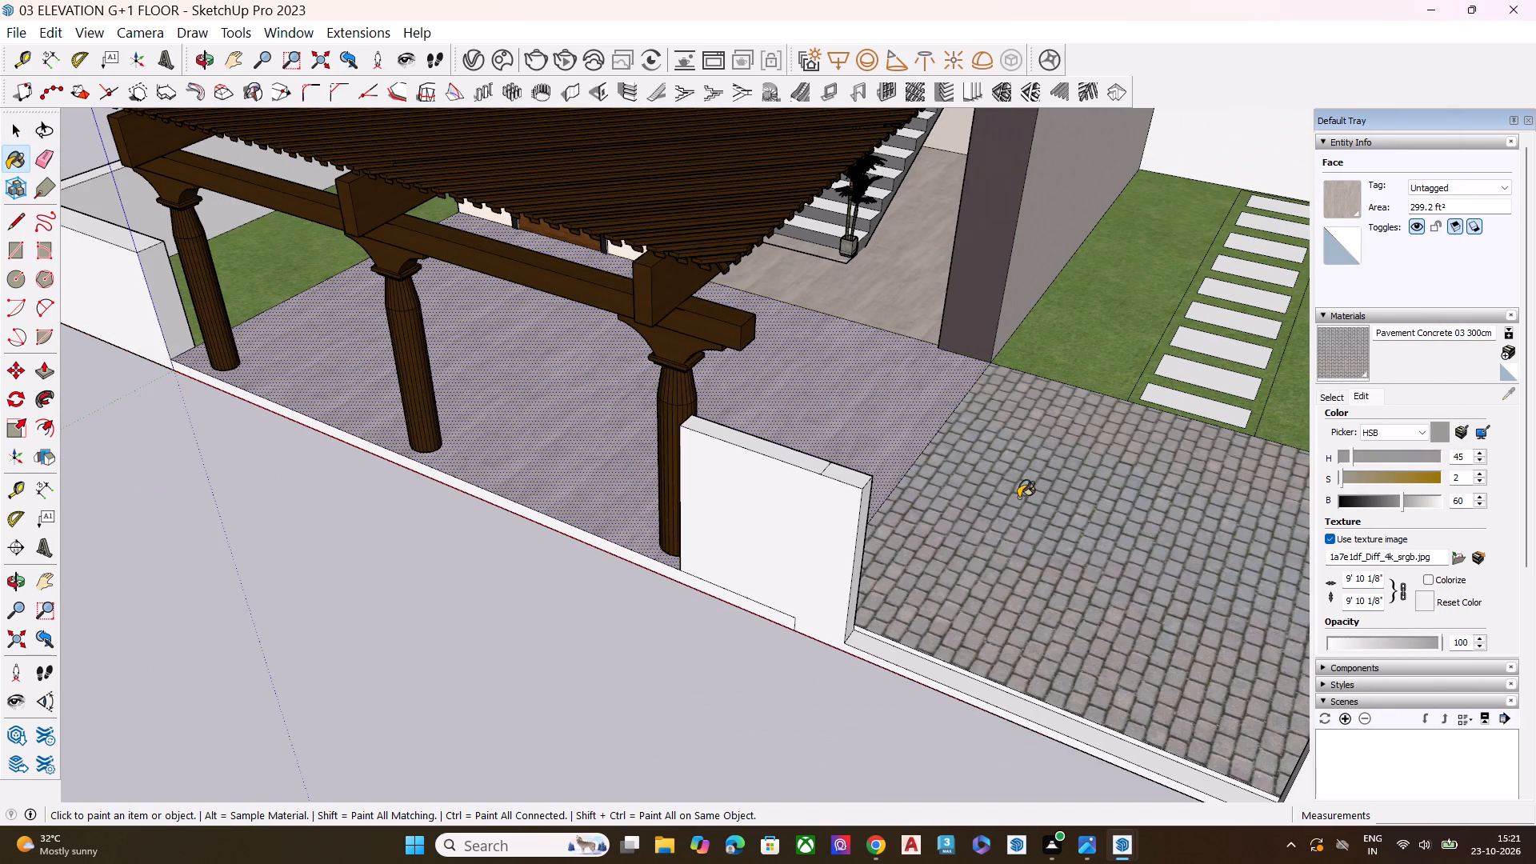
# Examine the paving texture on the driveway up close and from the front of the plot.
pyautogui.scroll(5, 1056, 505)
pyautogui.scroll(14, 1136, 552)
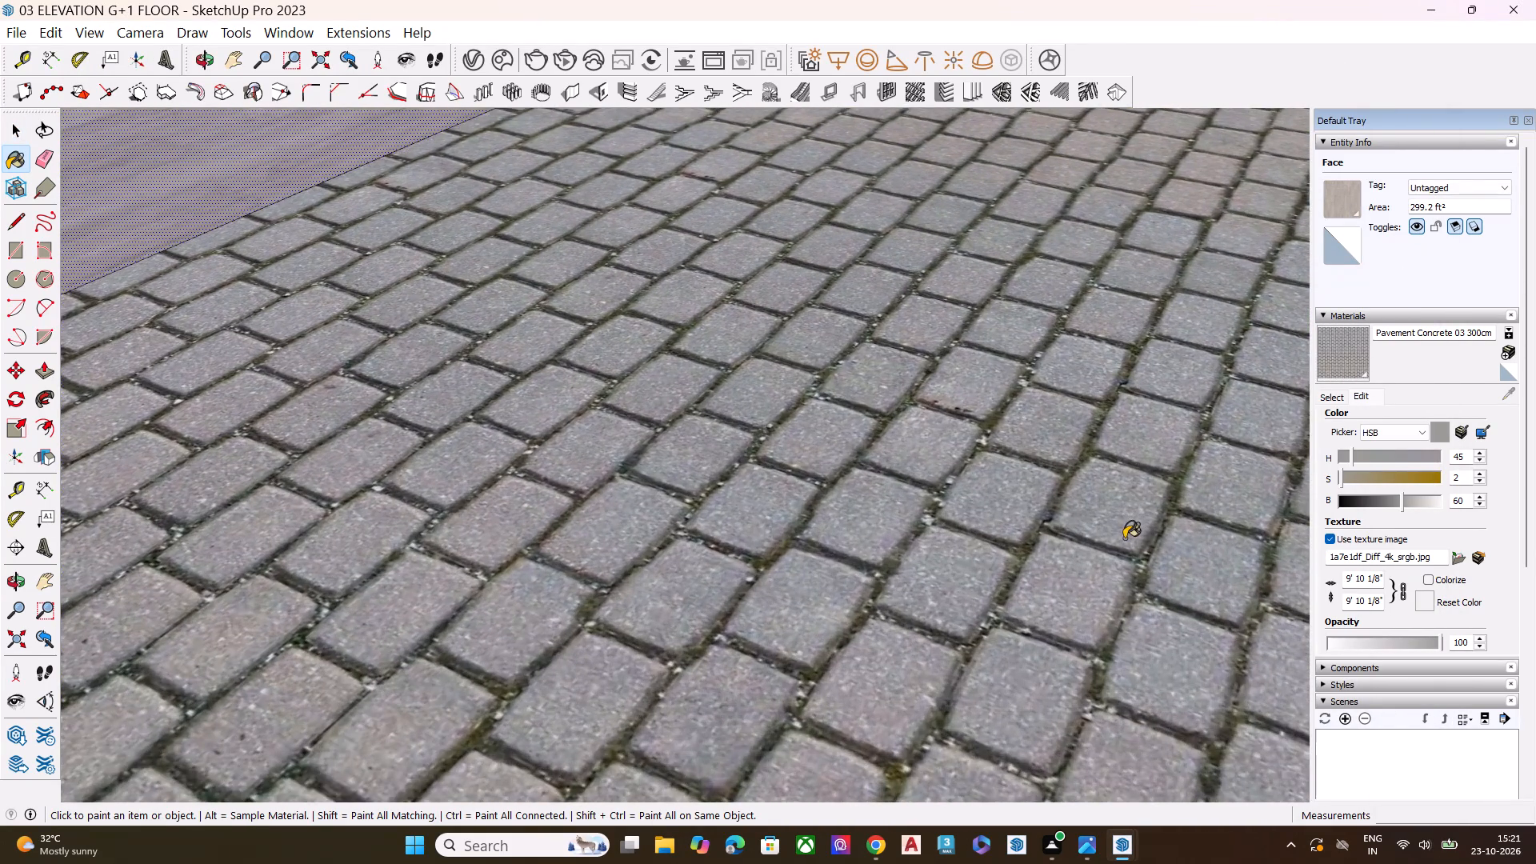
pyautogui.scroll(7, 1045, 503)
pyautogui.scroll(-8, 857, 466)
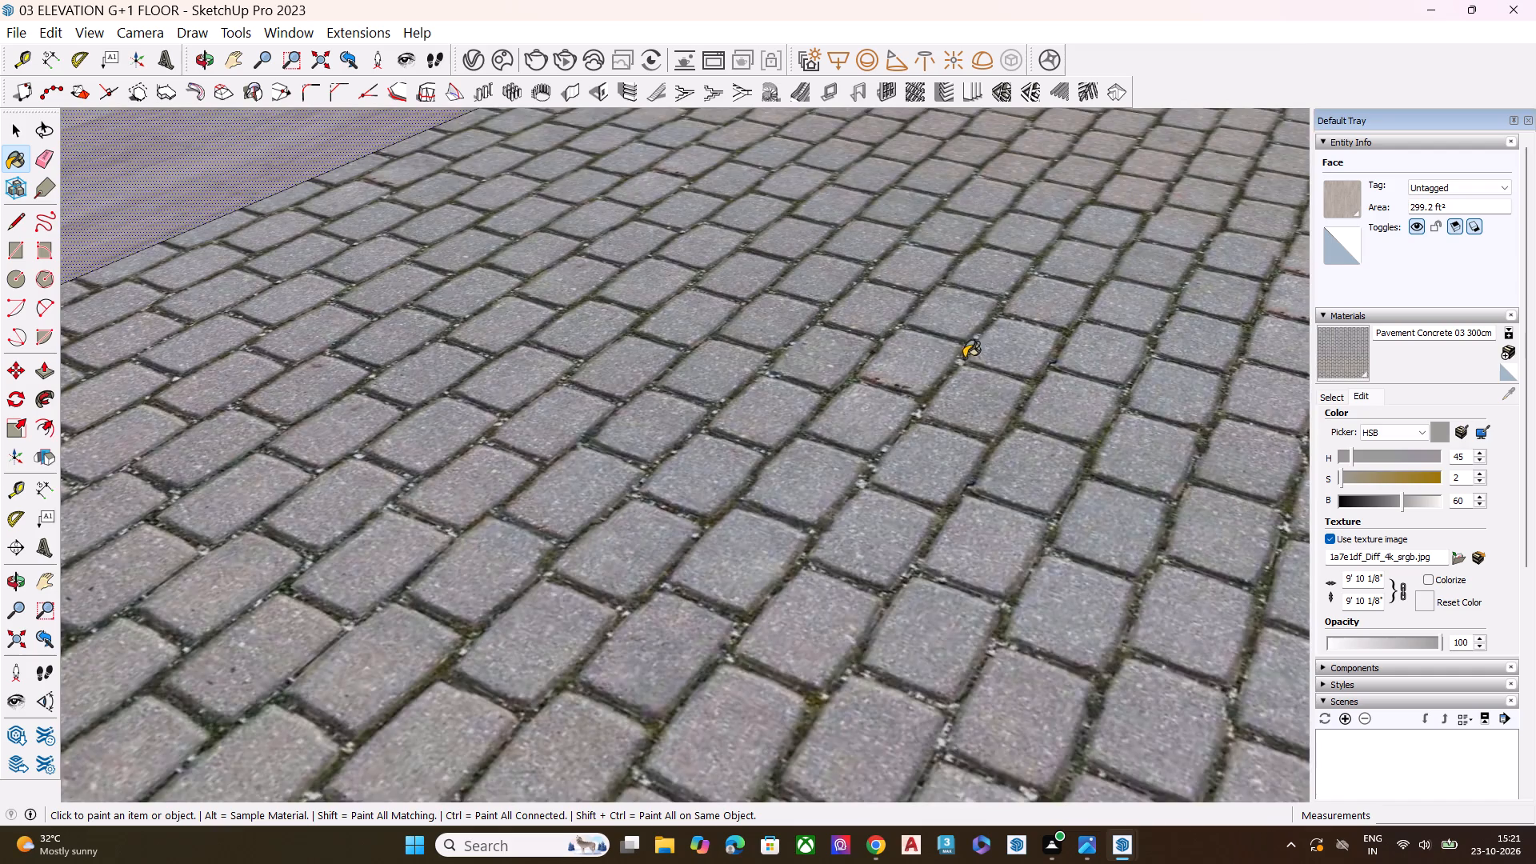
pyautogui.scroll(-10, 963, 350)
pyautogui.scroll(1, 951, 319)
pyautogui.scroll(-9, 952, 319)
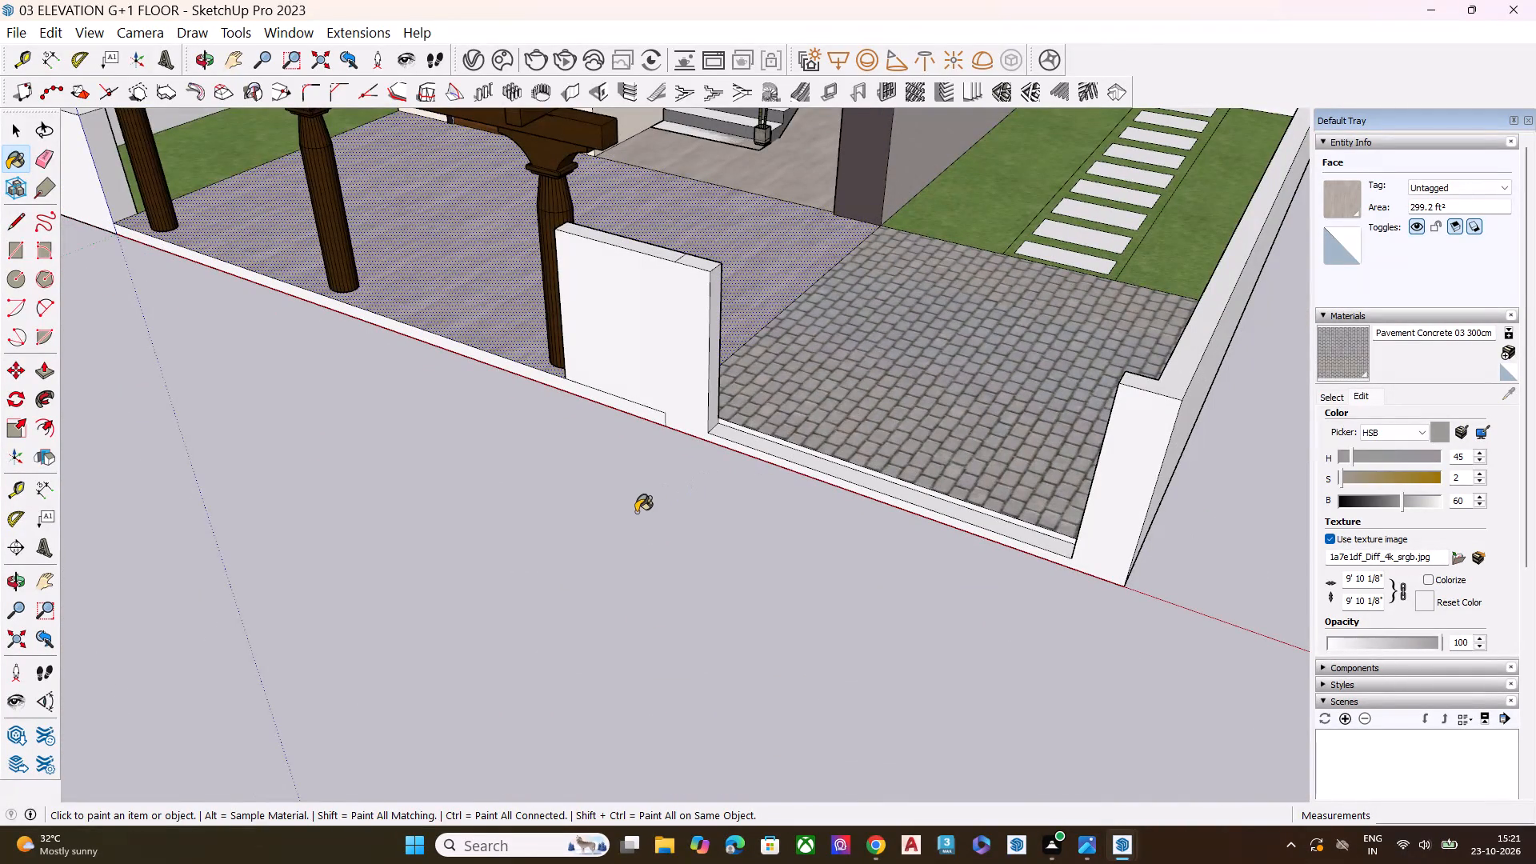
pyautogui.press('space')
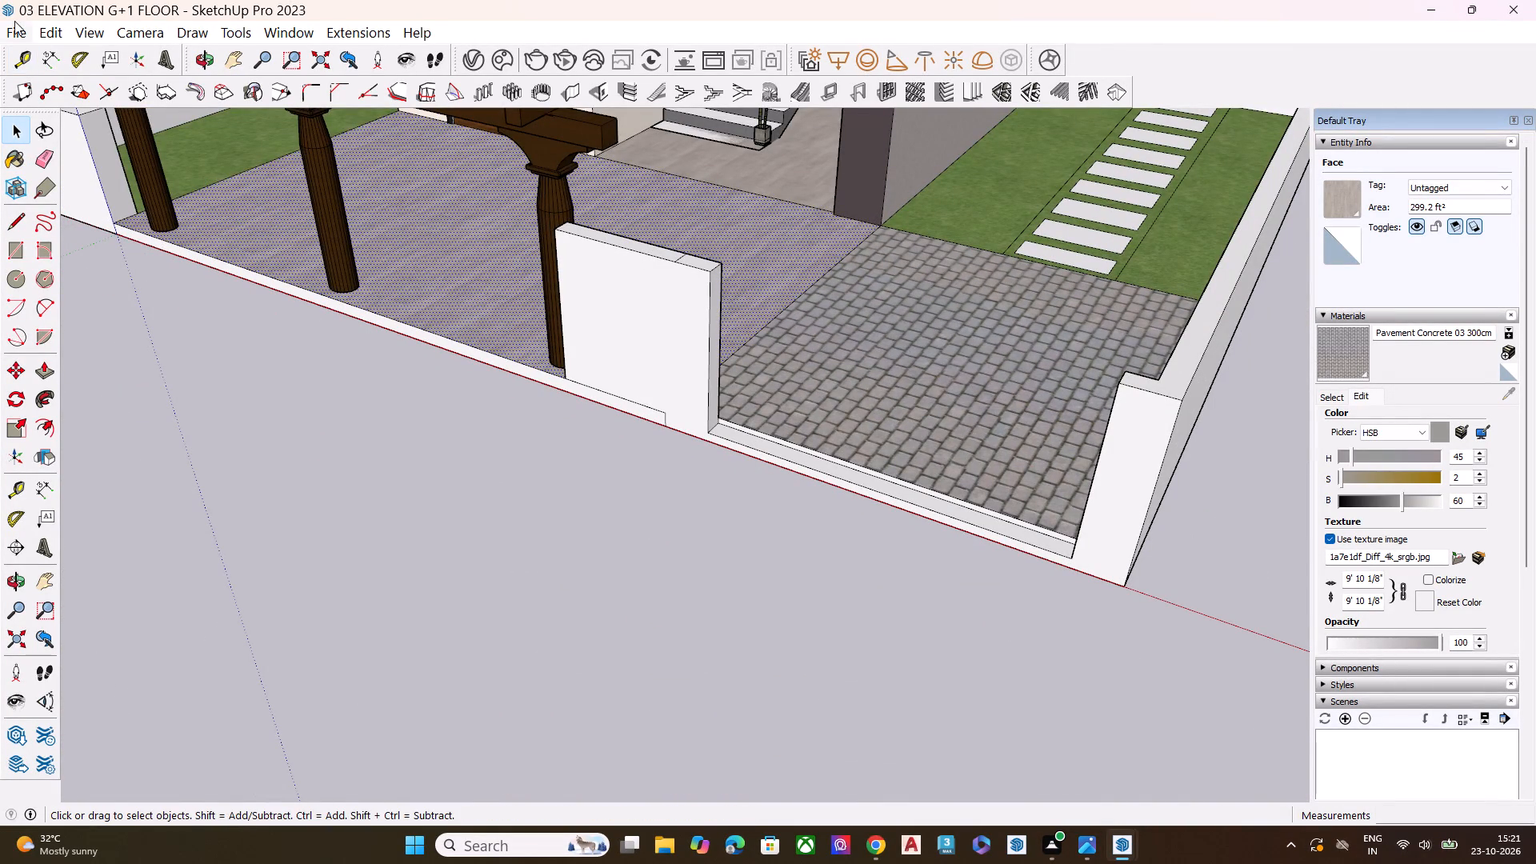
# Open the Chaos Cosmos material library from the V-Ray Asset Editor and show its Ground materials category.
pyautogui.click(477, 63)
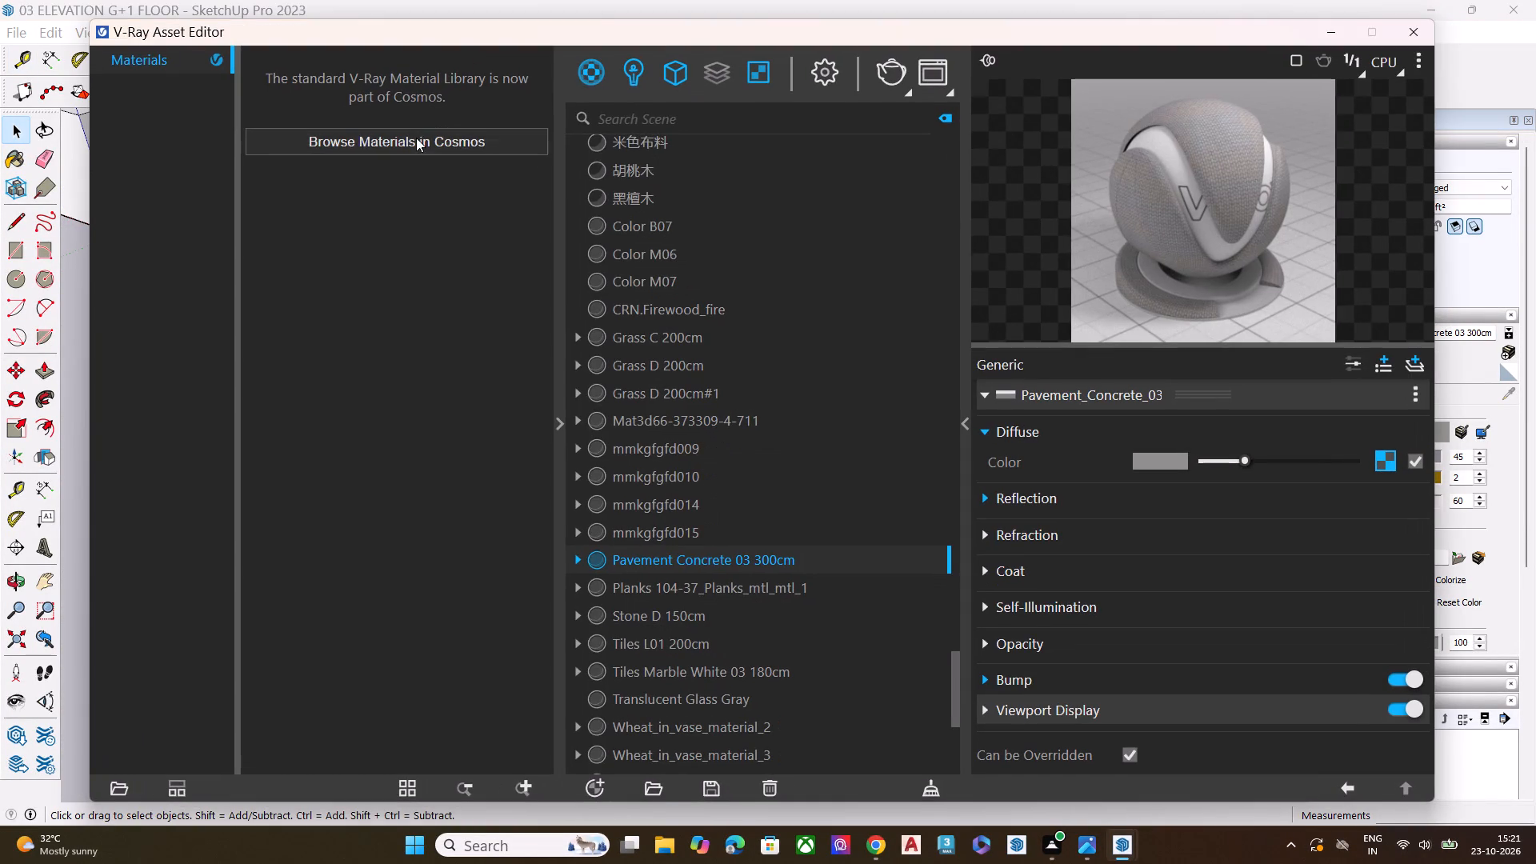
pyautogui.click(416, 138)
pyautogui.click(649, 16)
pyautogui.click(411, 141)
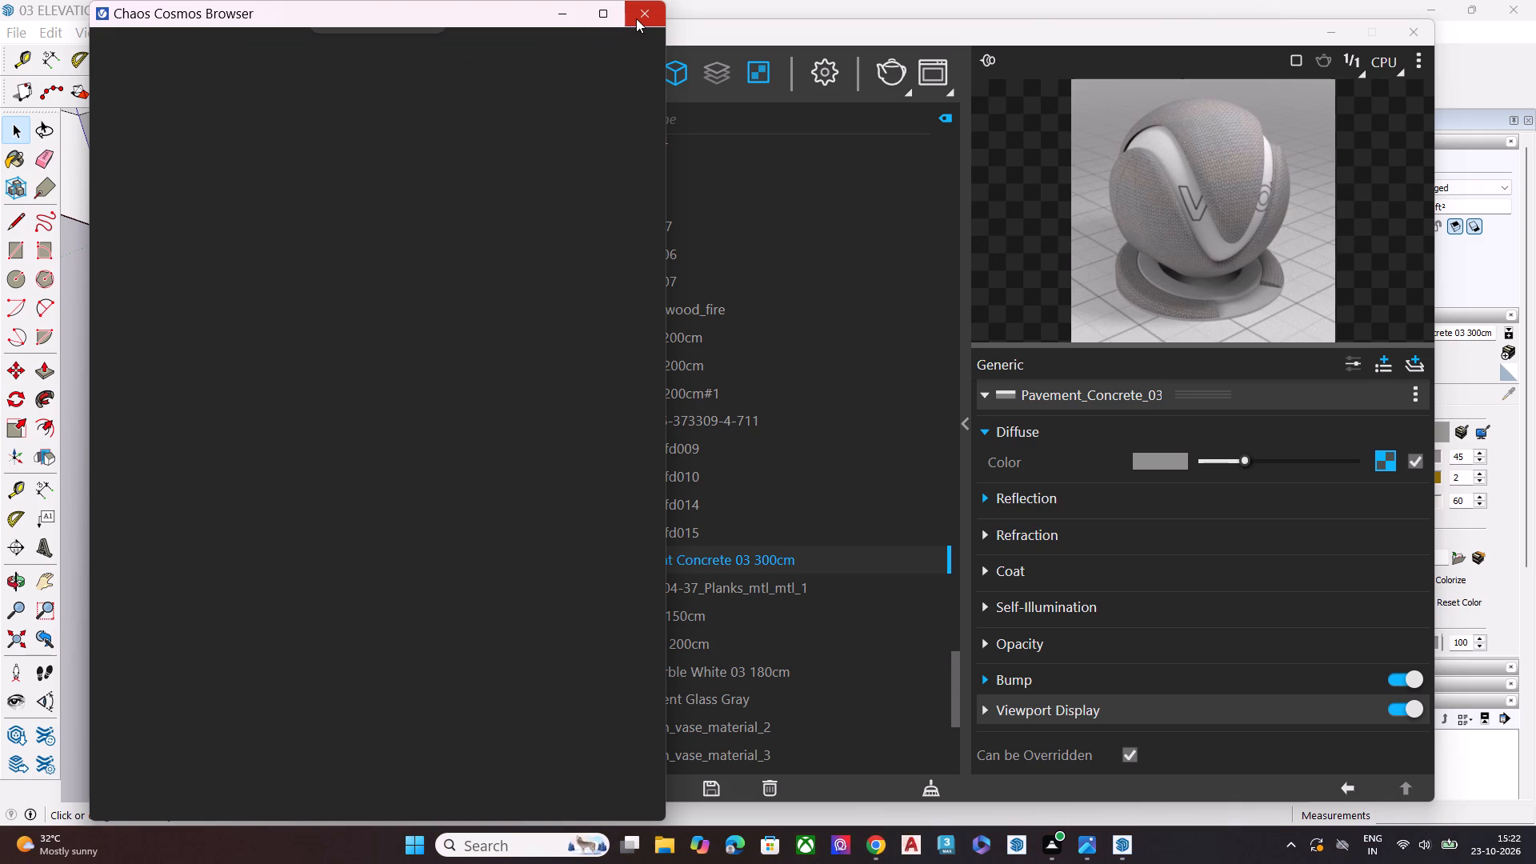
pyautogui.click(636, 18)
pyautogui.click(384, 142)
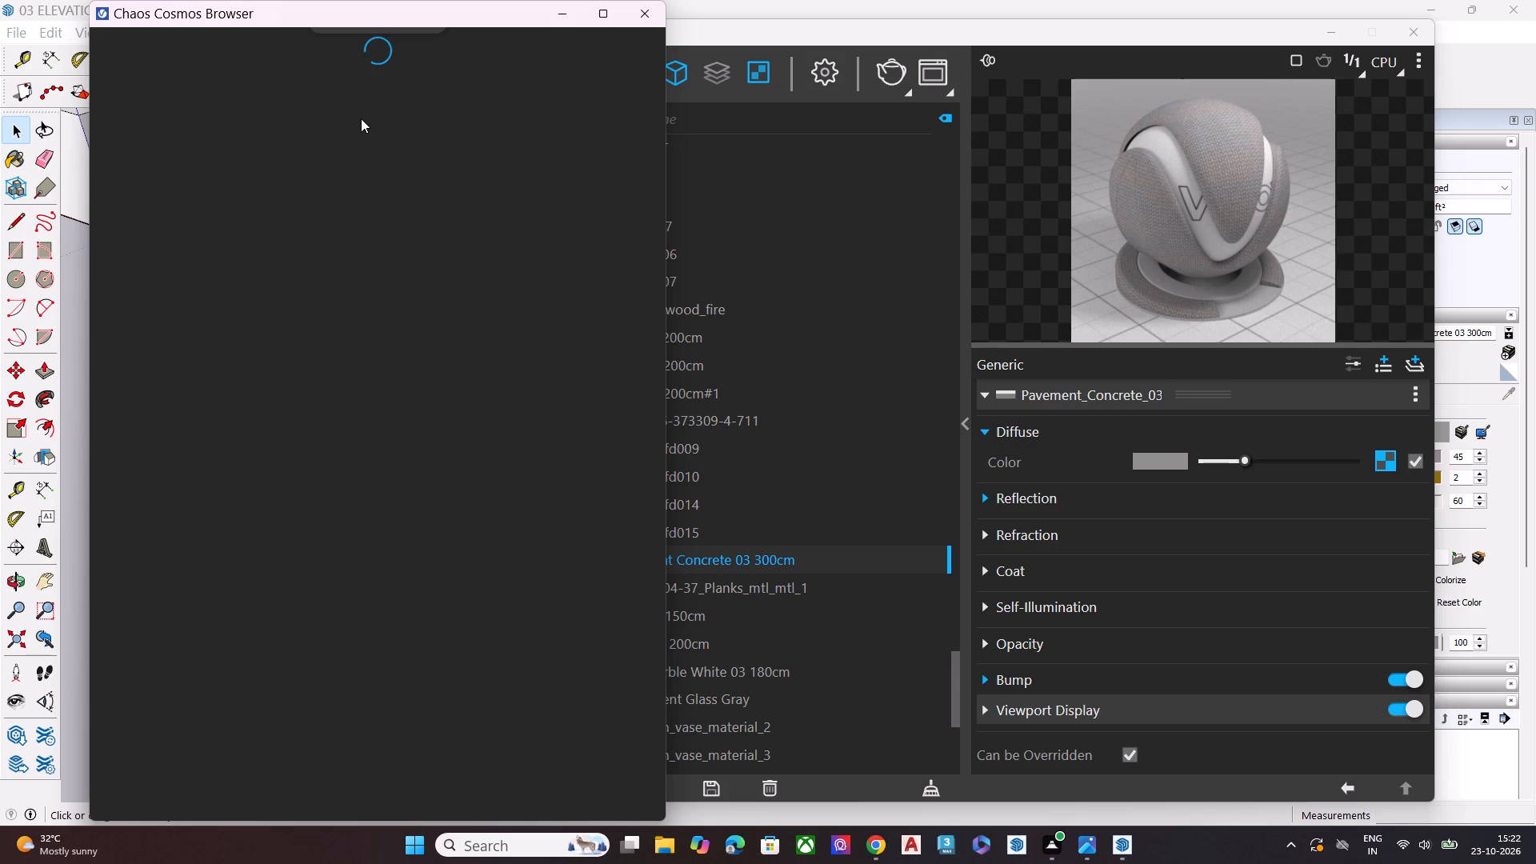
pyautogui.click(374, 102)
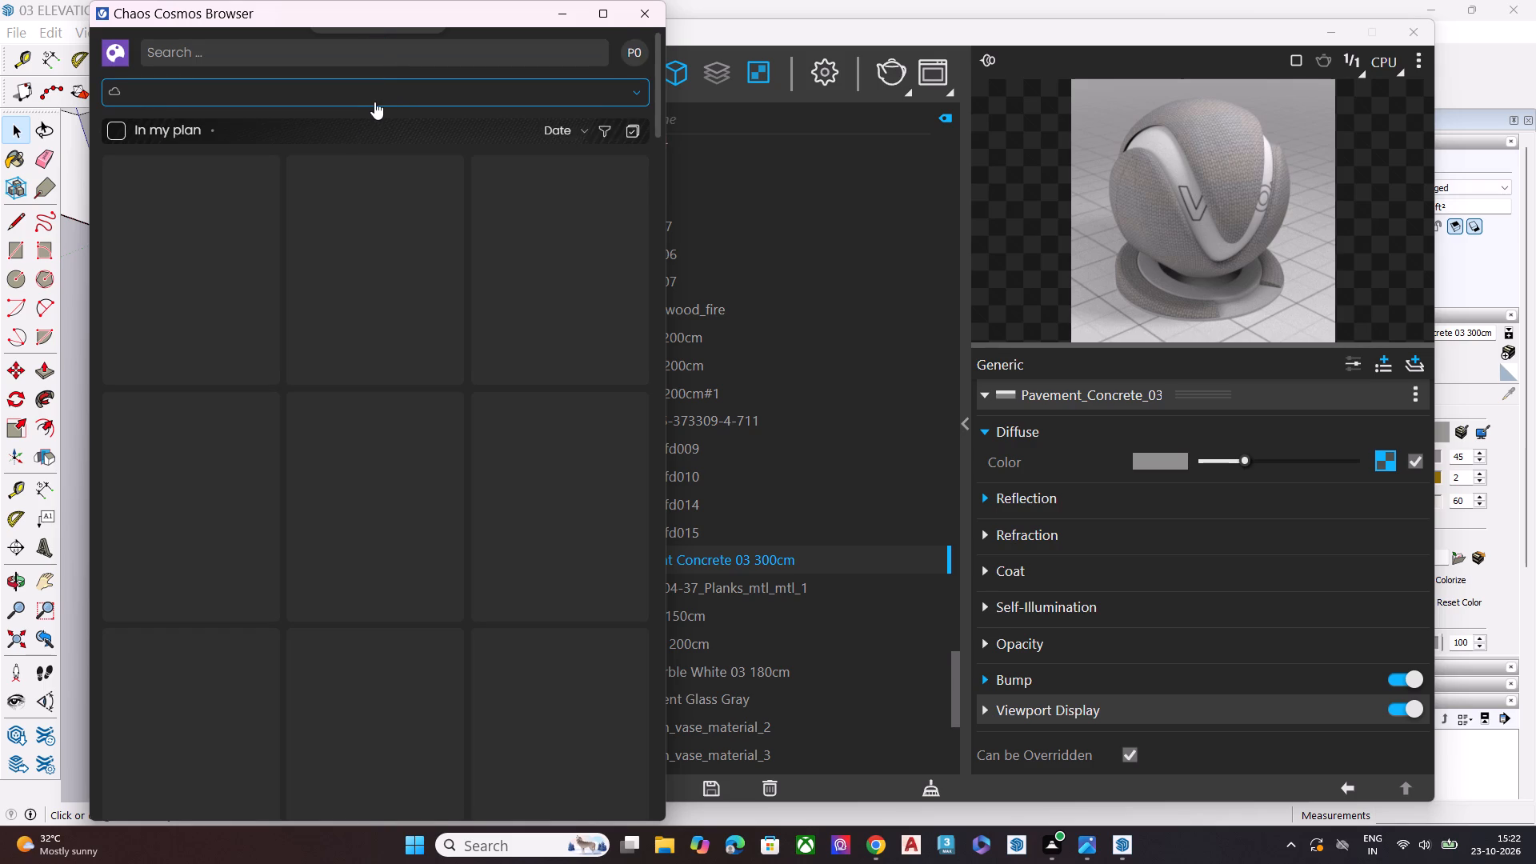
pyautogui.click(372, 98)
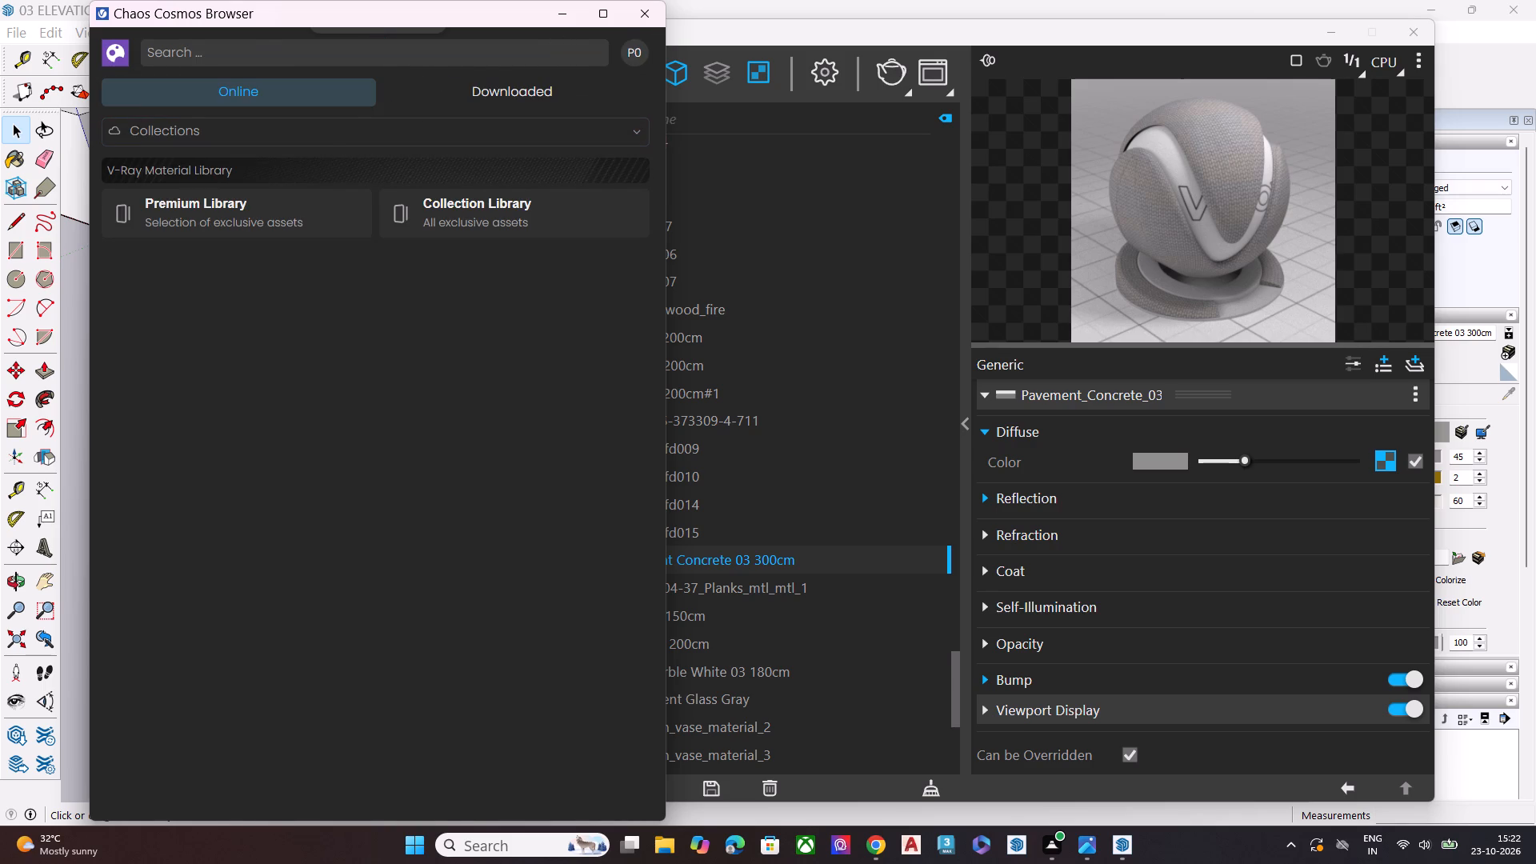
pyautogui.click(210, 128)
pyautogui.click(212, 169)
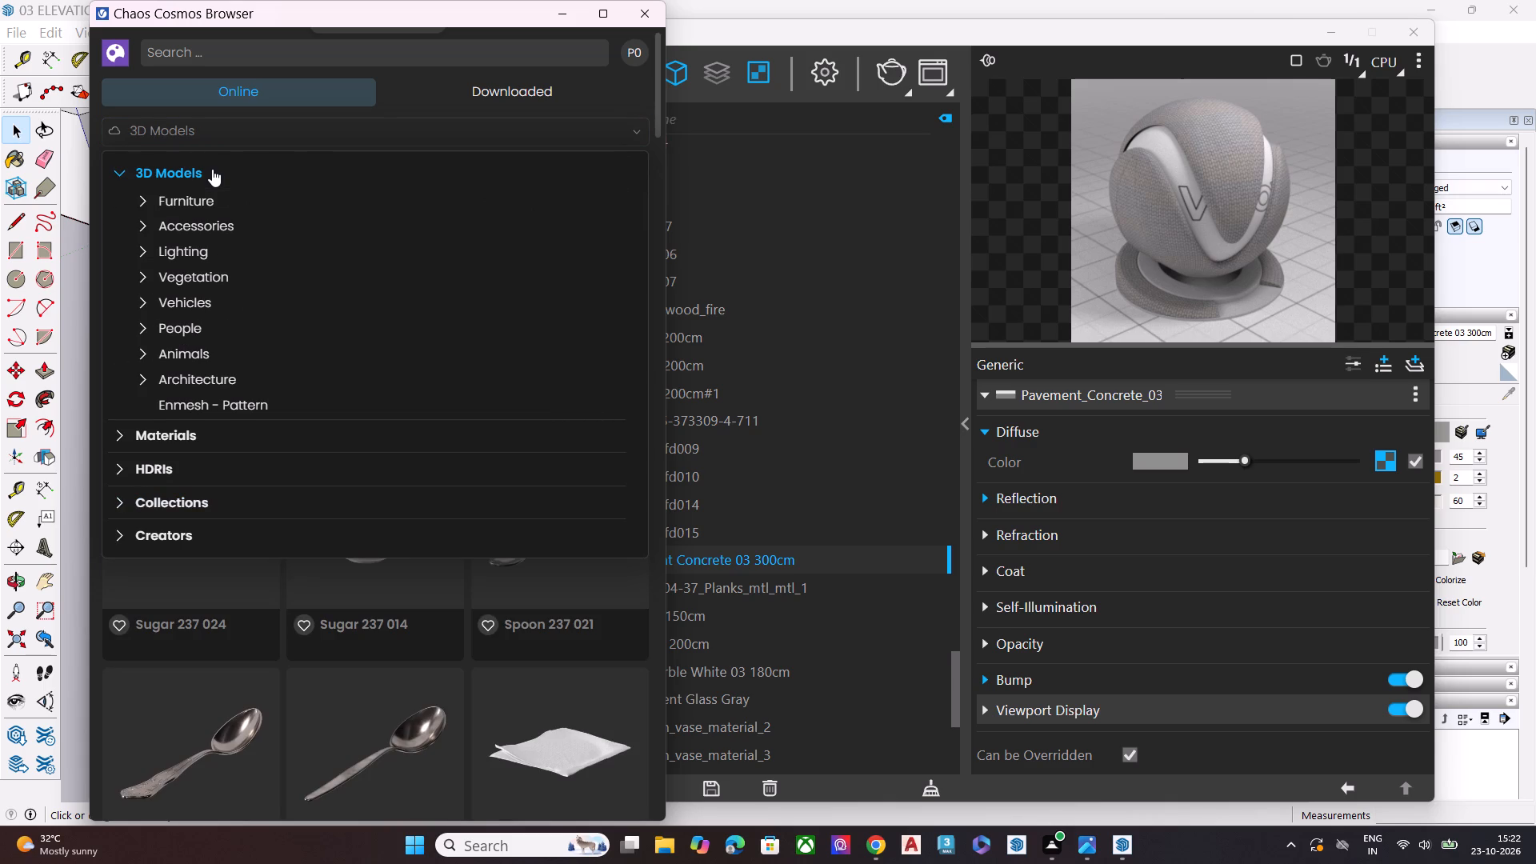
pyautogui.click(212, 169)
pyautogui.click(373, 128)
pyautogui.click(126, 180)
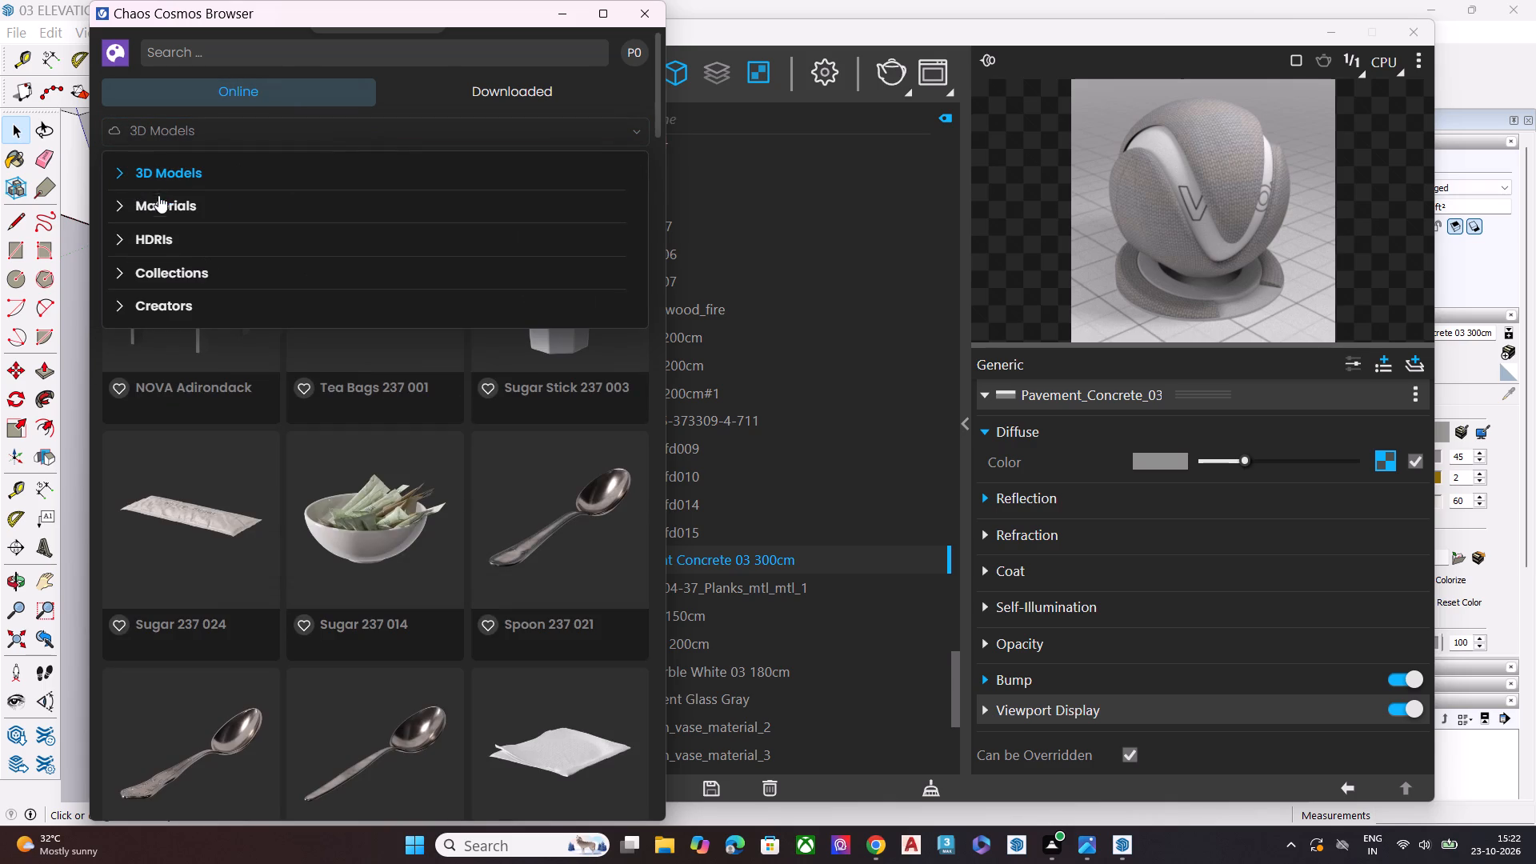
pyautogui.click(160, 202)
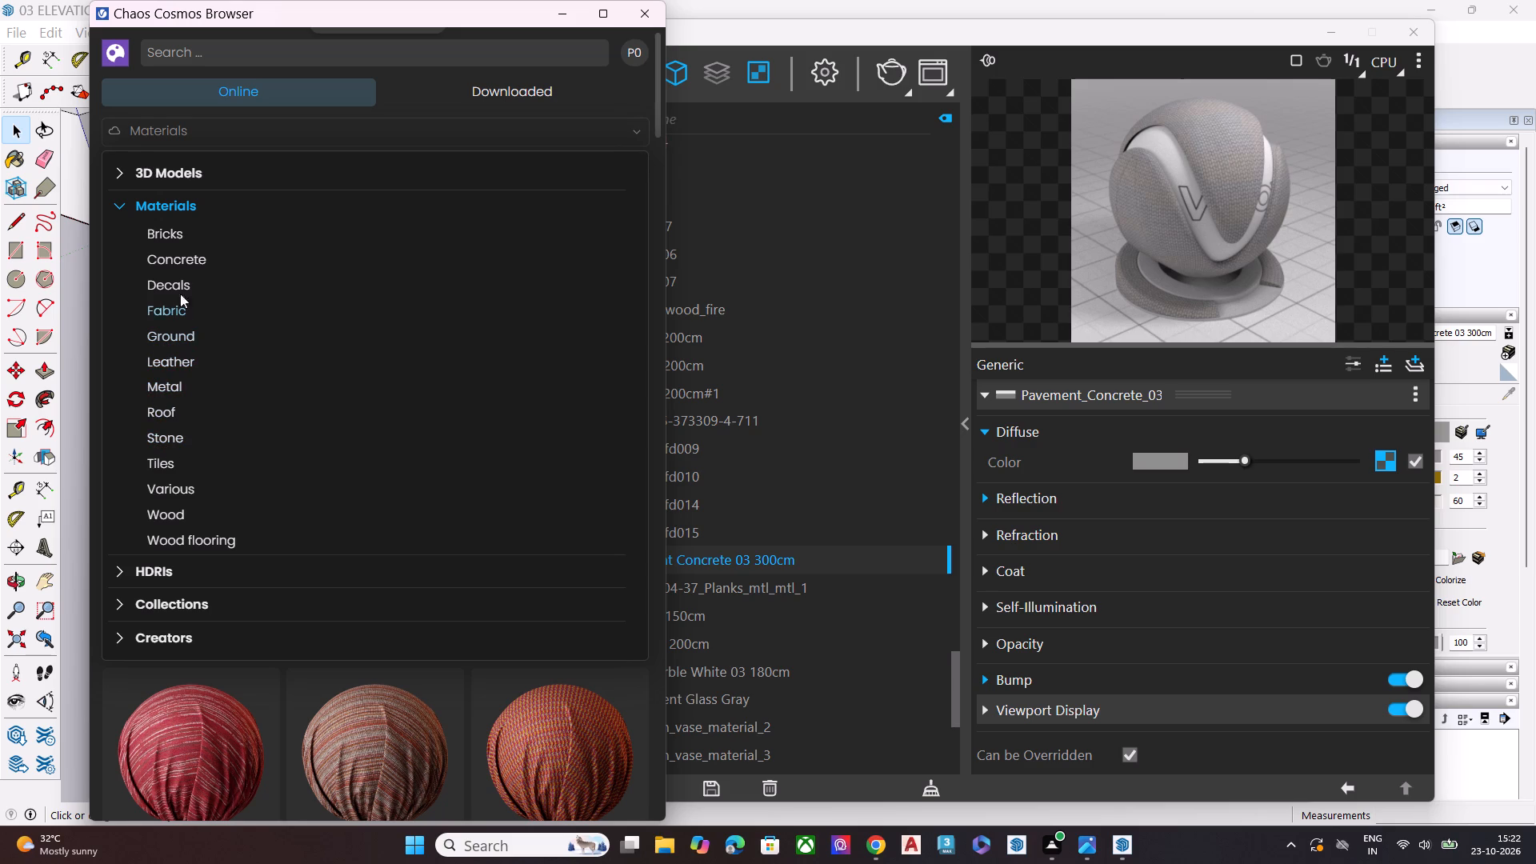
pyautogui.click(198, 337)
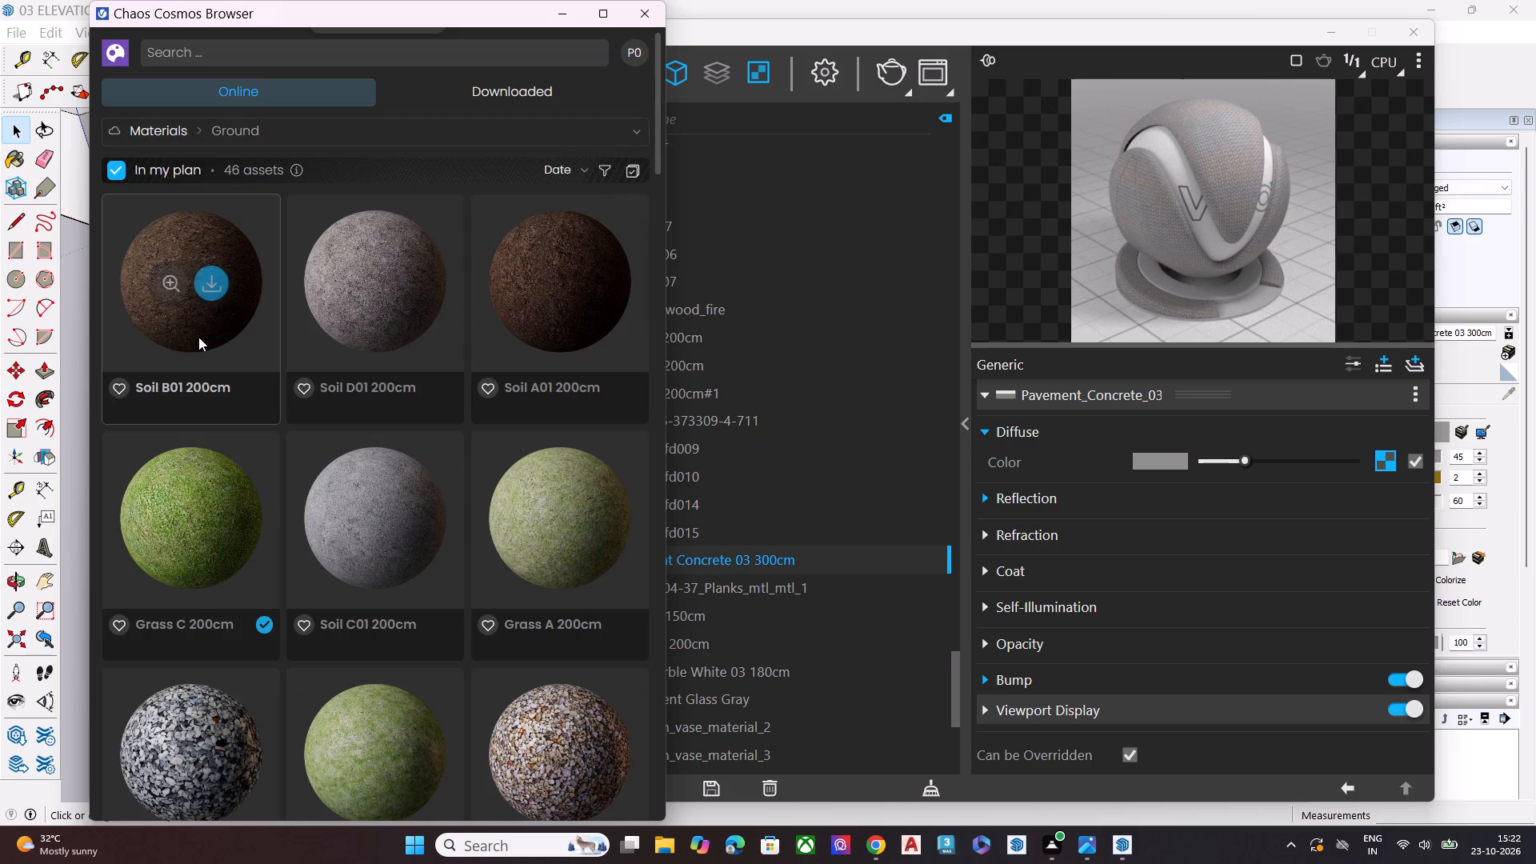
# Look through the Ground materials in the Cosmos library for a suitable surface, comparing the asphalt, gravel, sand, grass and pavement options.
pyautogui.scroll(-3, 402, 453)
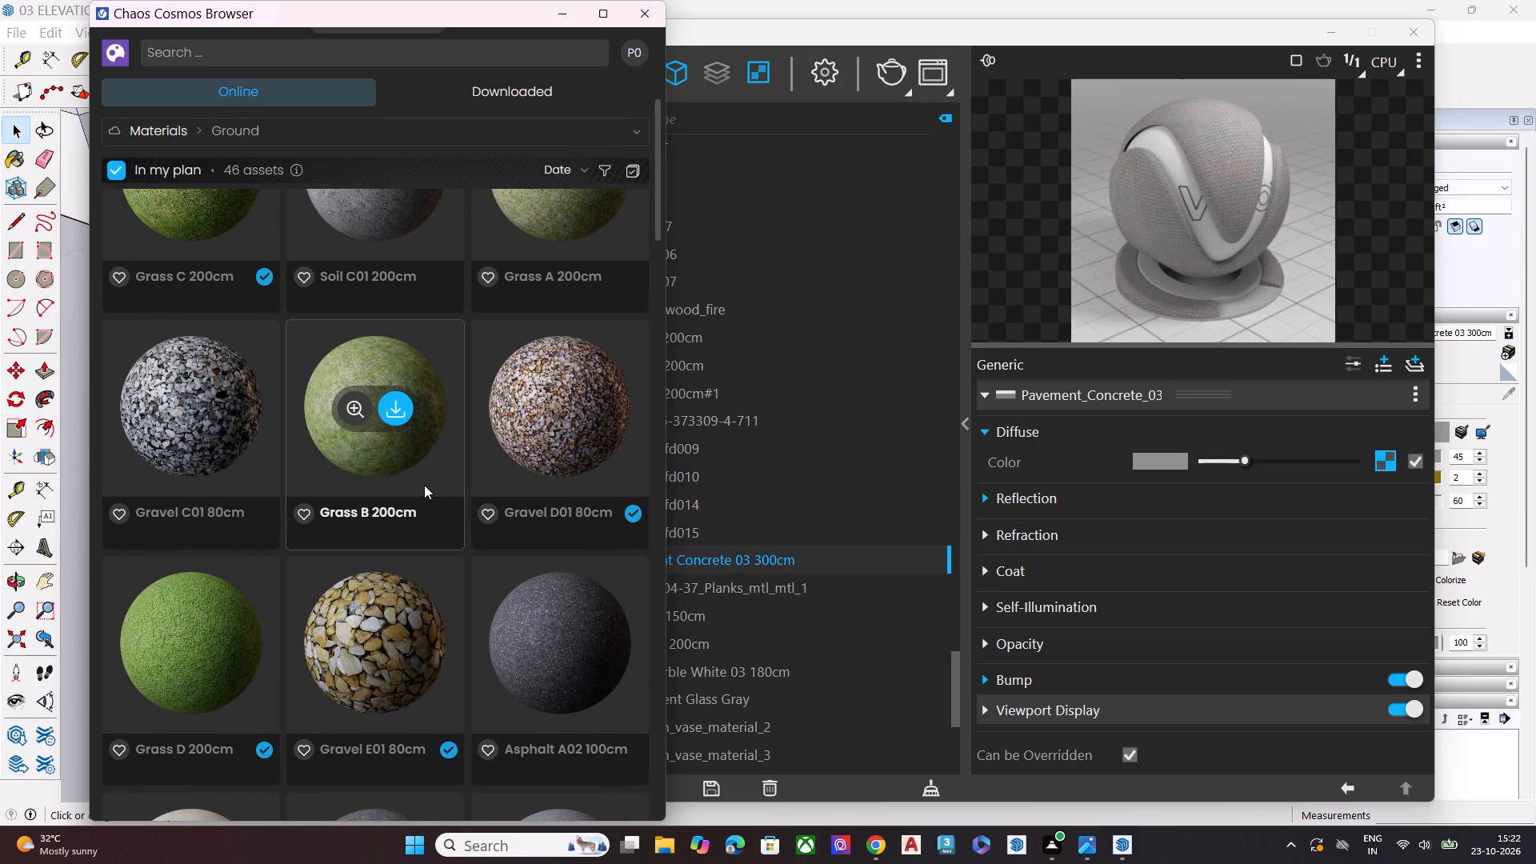
pyautogui.scroll(-4, 424, 480)
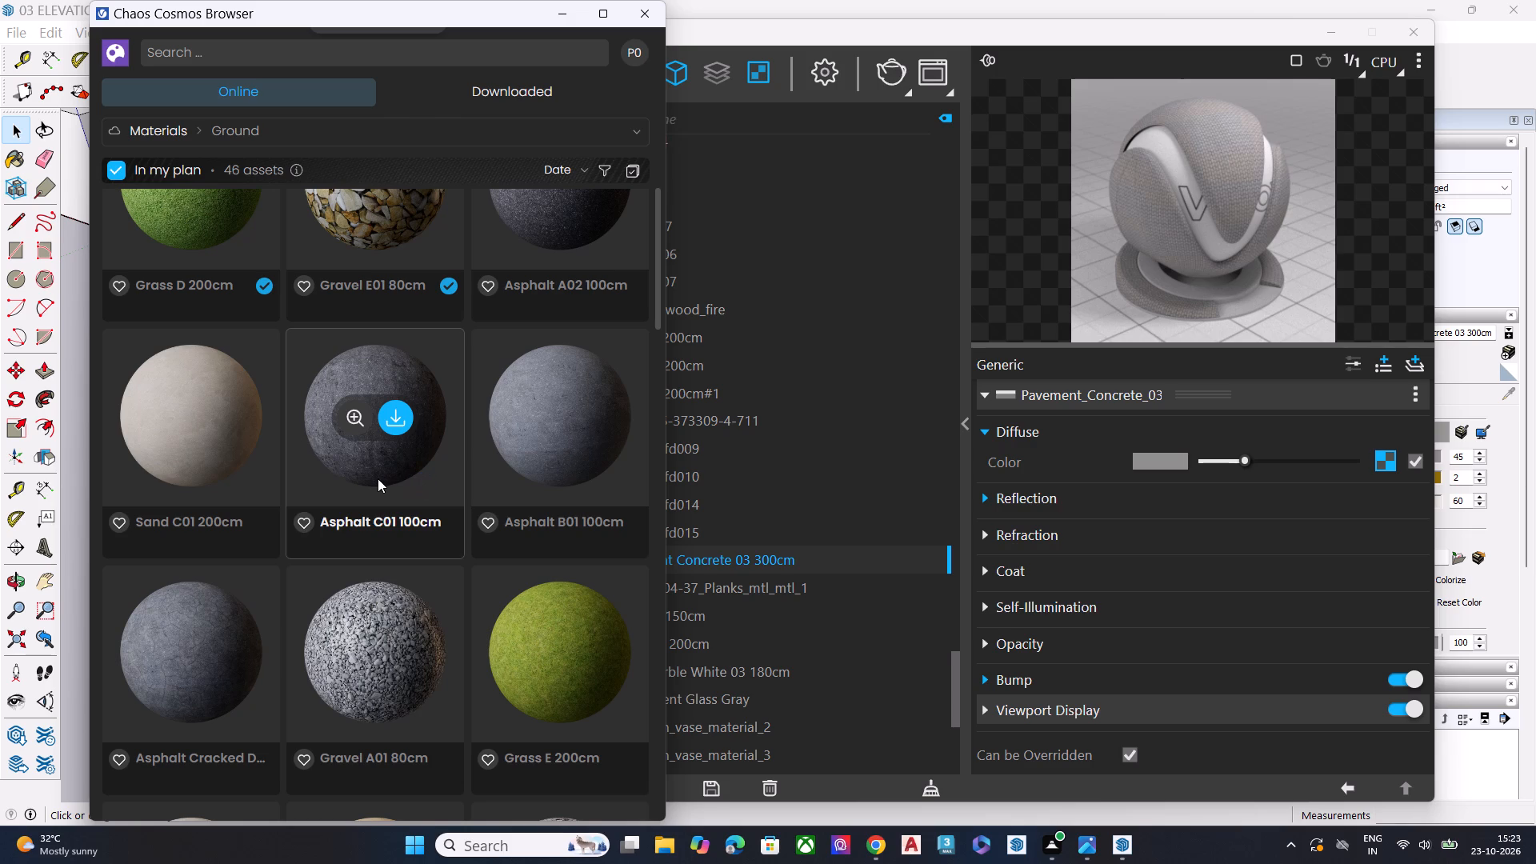
pyautogui.scroll(-2, 368, 486)
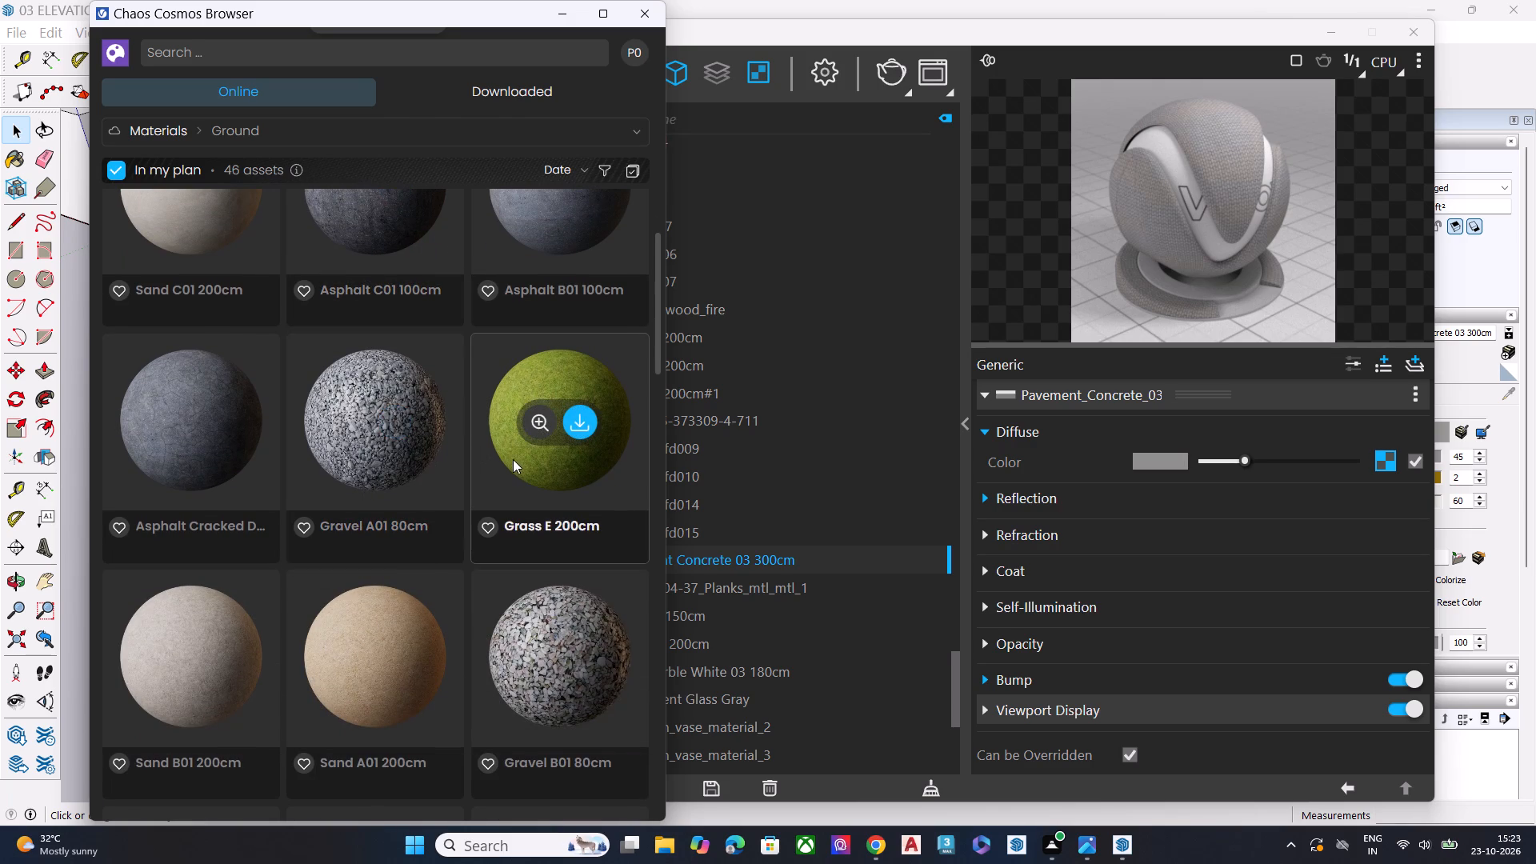
pyautogui.scroll(-1, 501, 474)
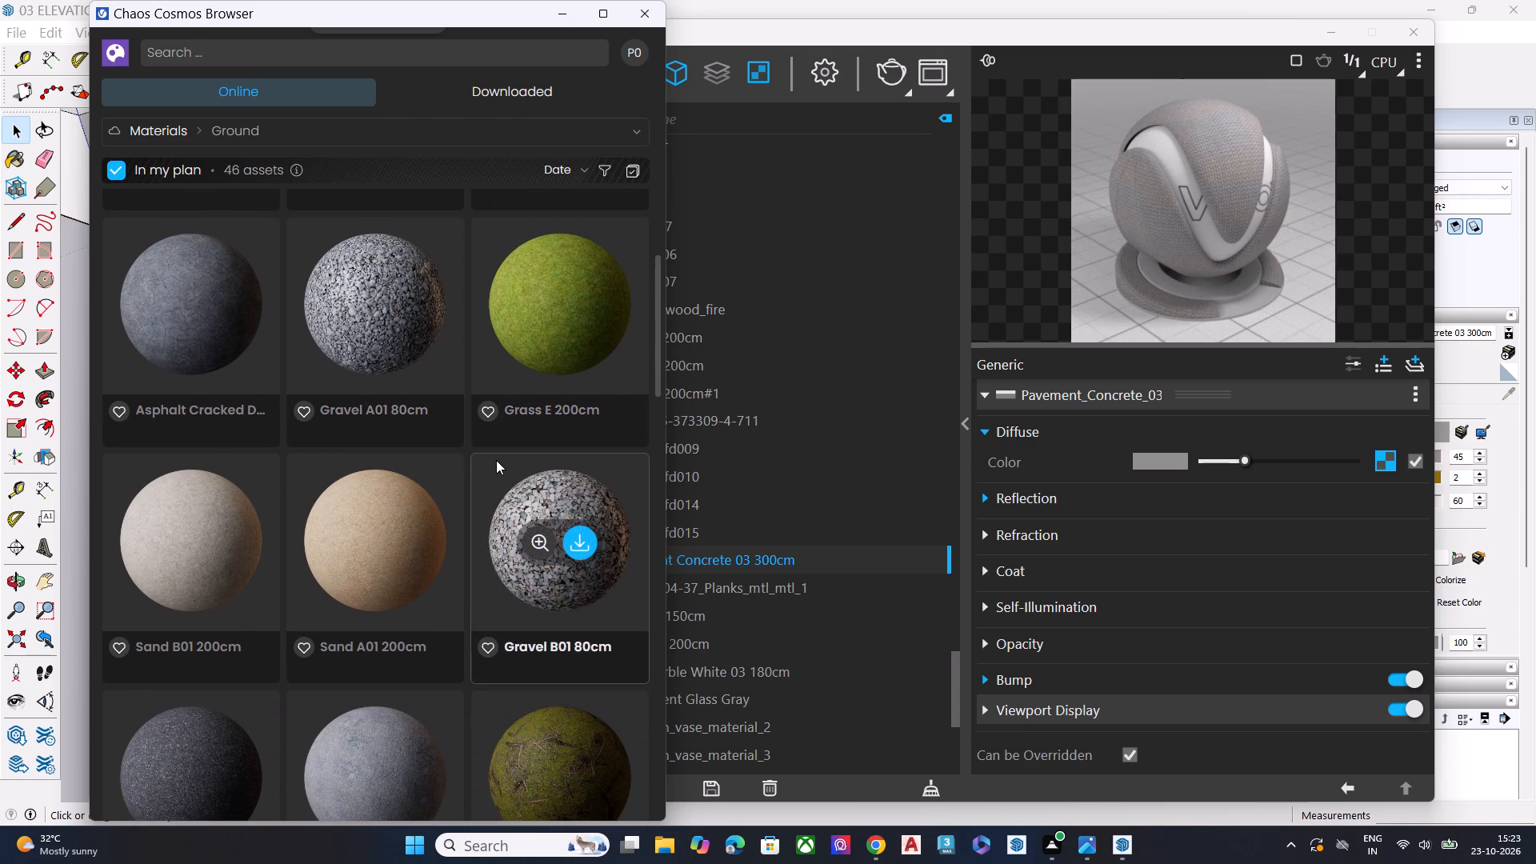
pyautogui.scroll(-2, 496, 460)
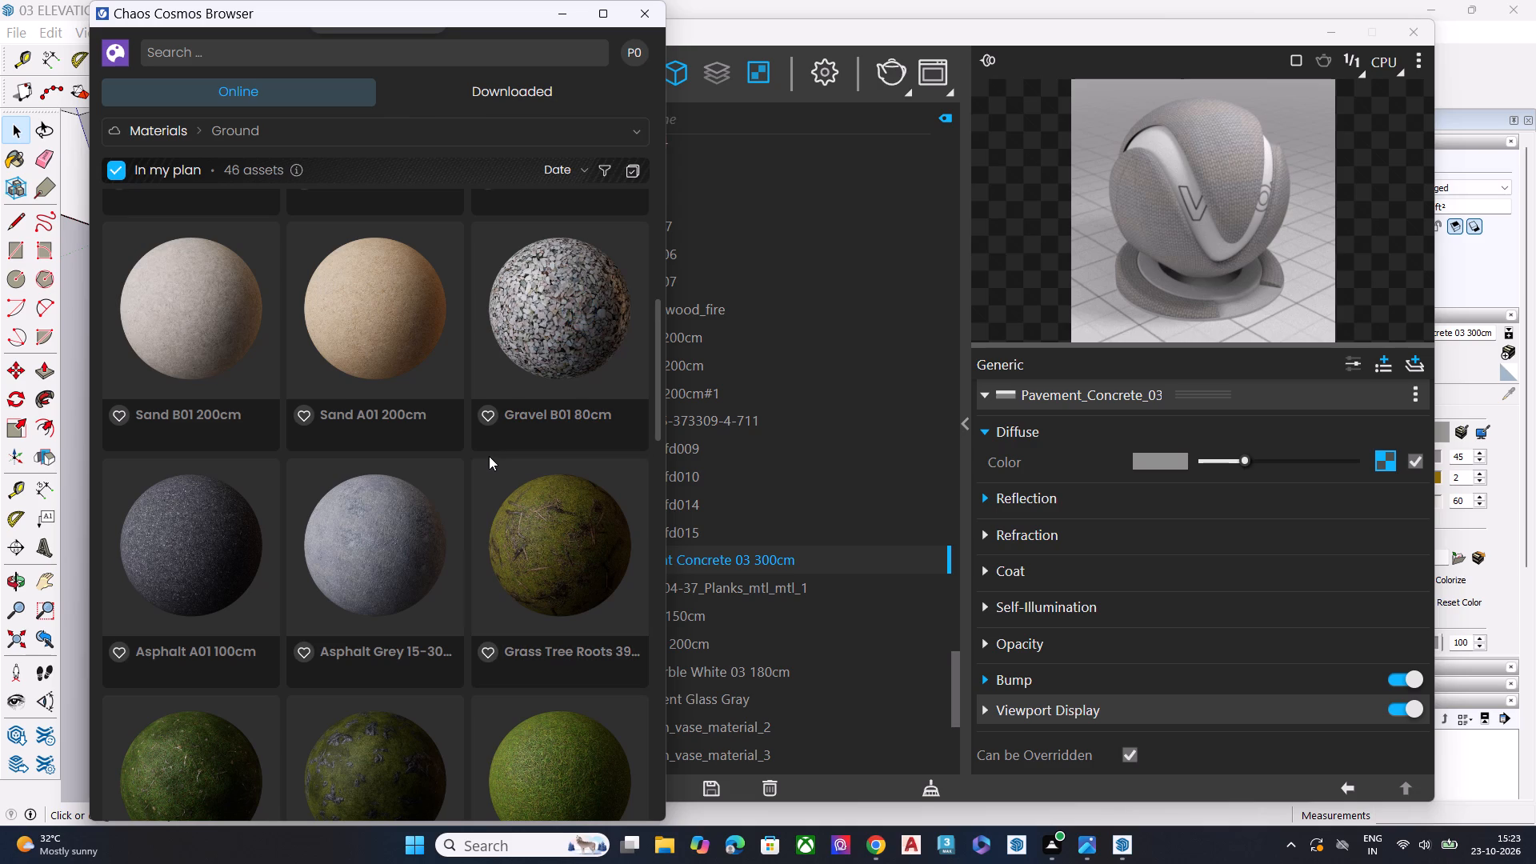
pyautogui.scroll(-1, 475, 477)
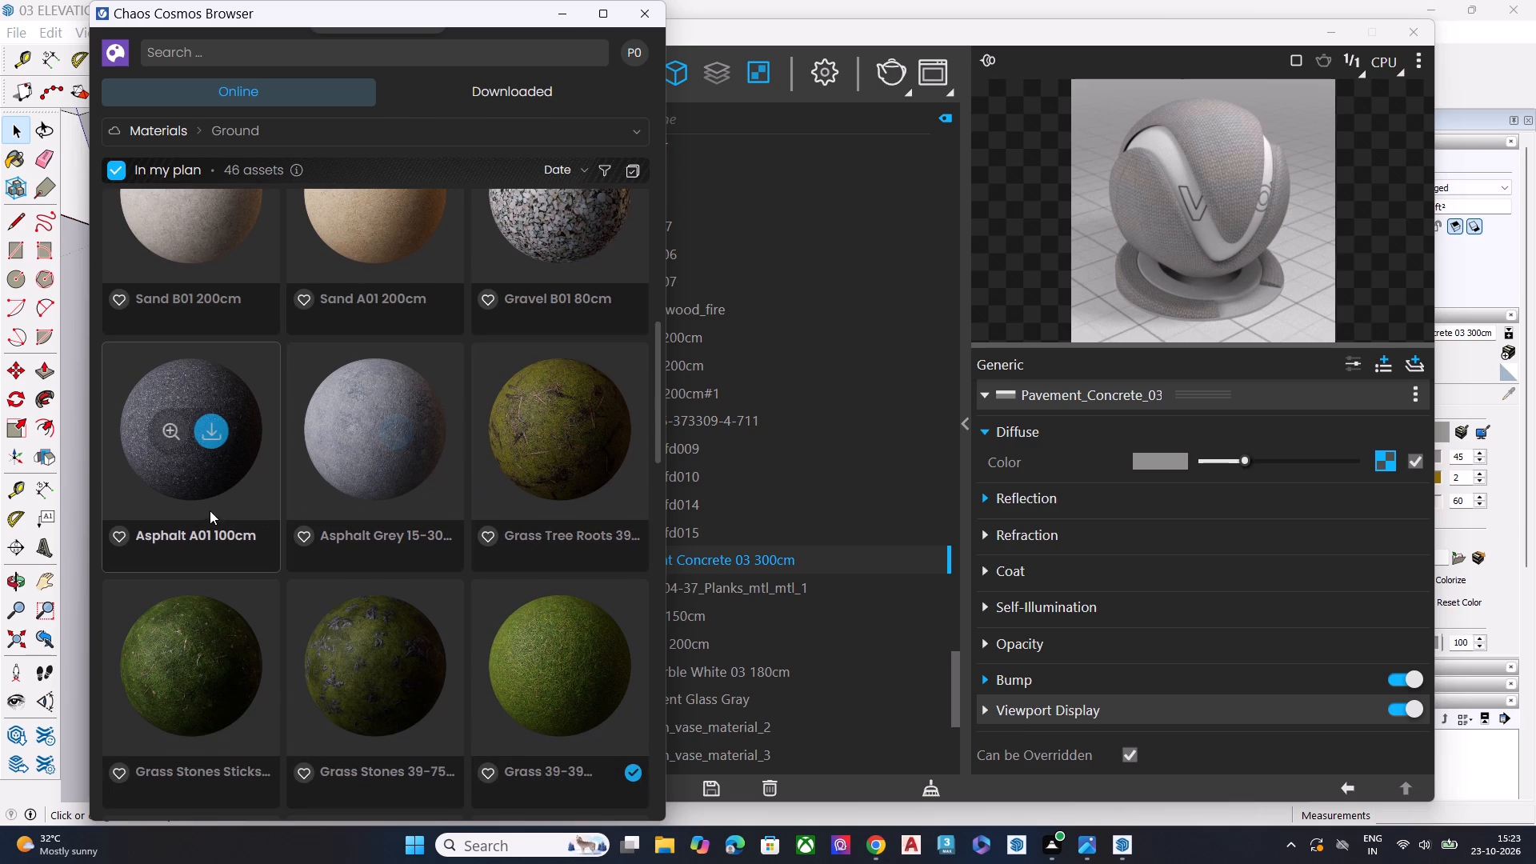
pyautogui.scroll(-3, 274, 489)
pyautogui.scroll(-2, 342, 493)
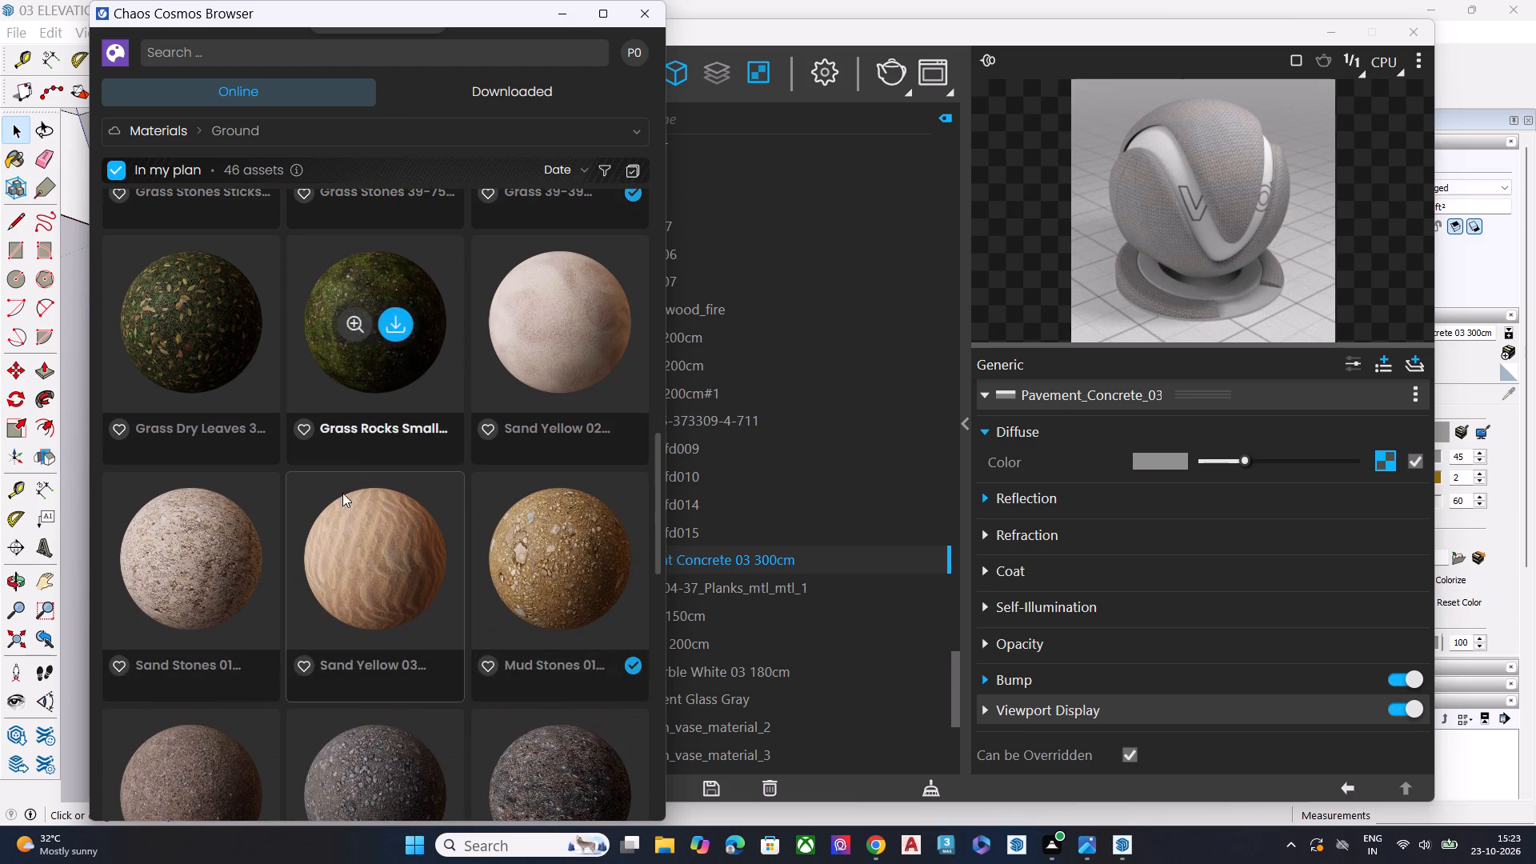
pyautogui.scroll(-2, 346, 474)
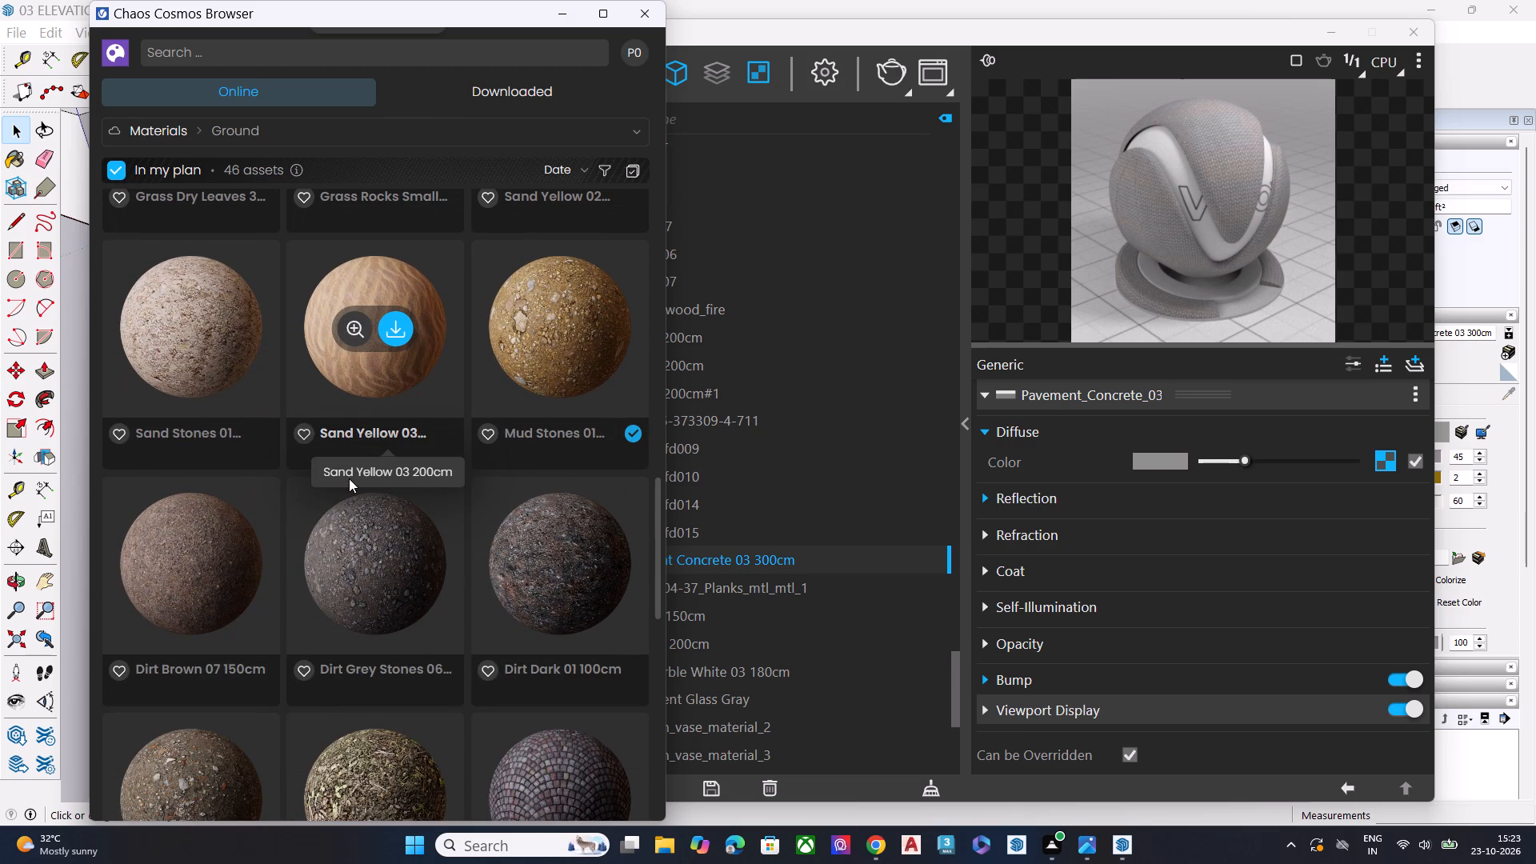
pyautogui.scroll(-4, 398, 490)
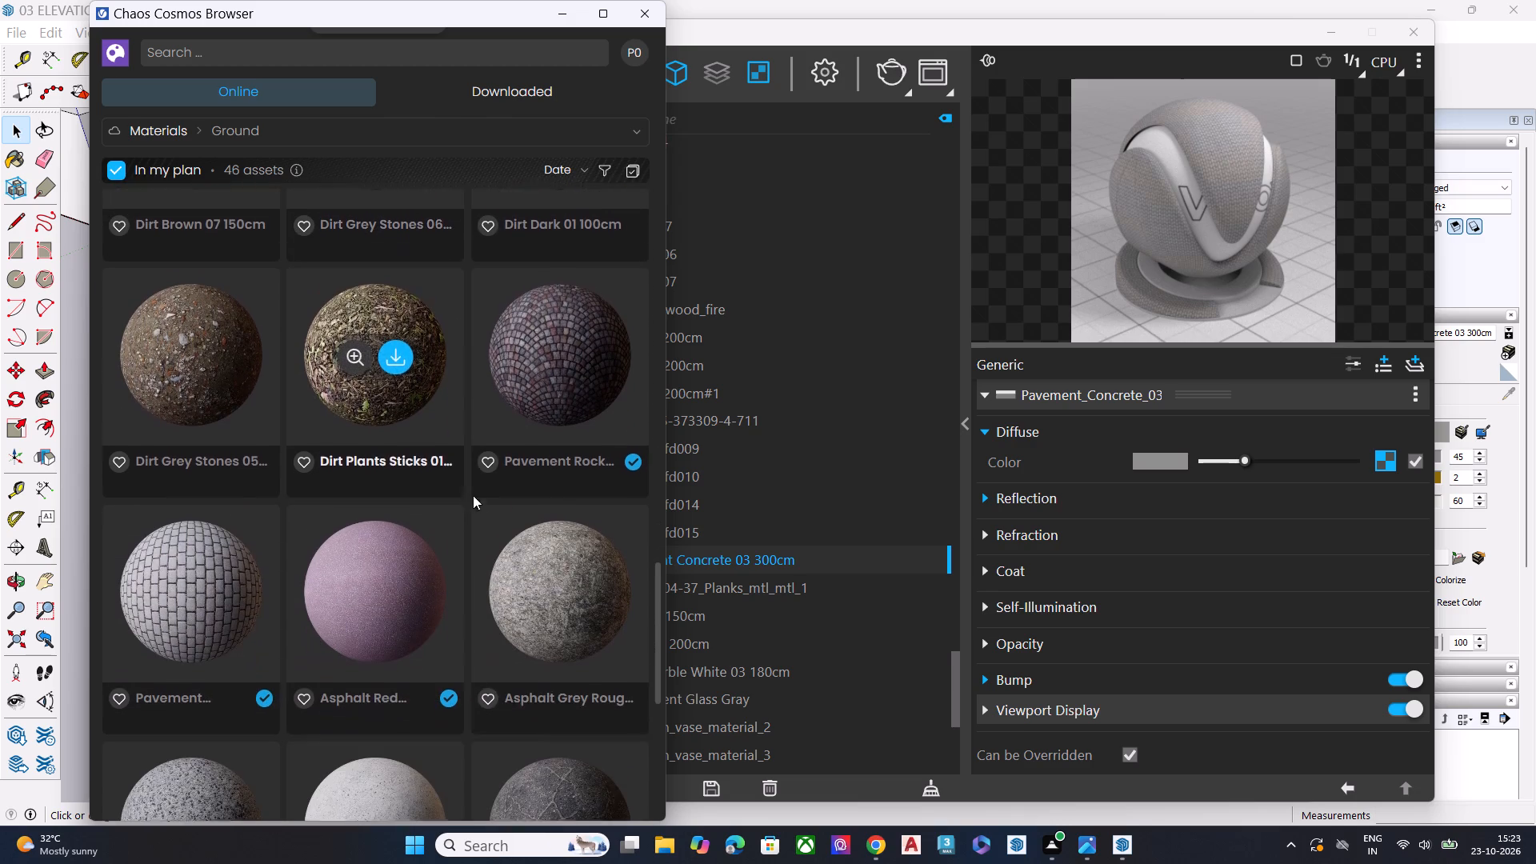
pyautogui.scroll(-1, 546, 524)
pyautogui.scroll(-3, 473, 549)
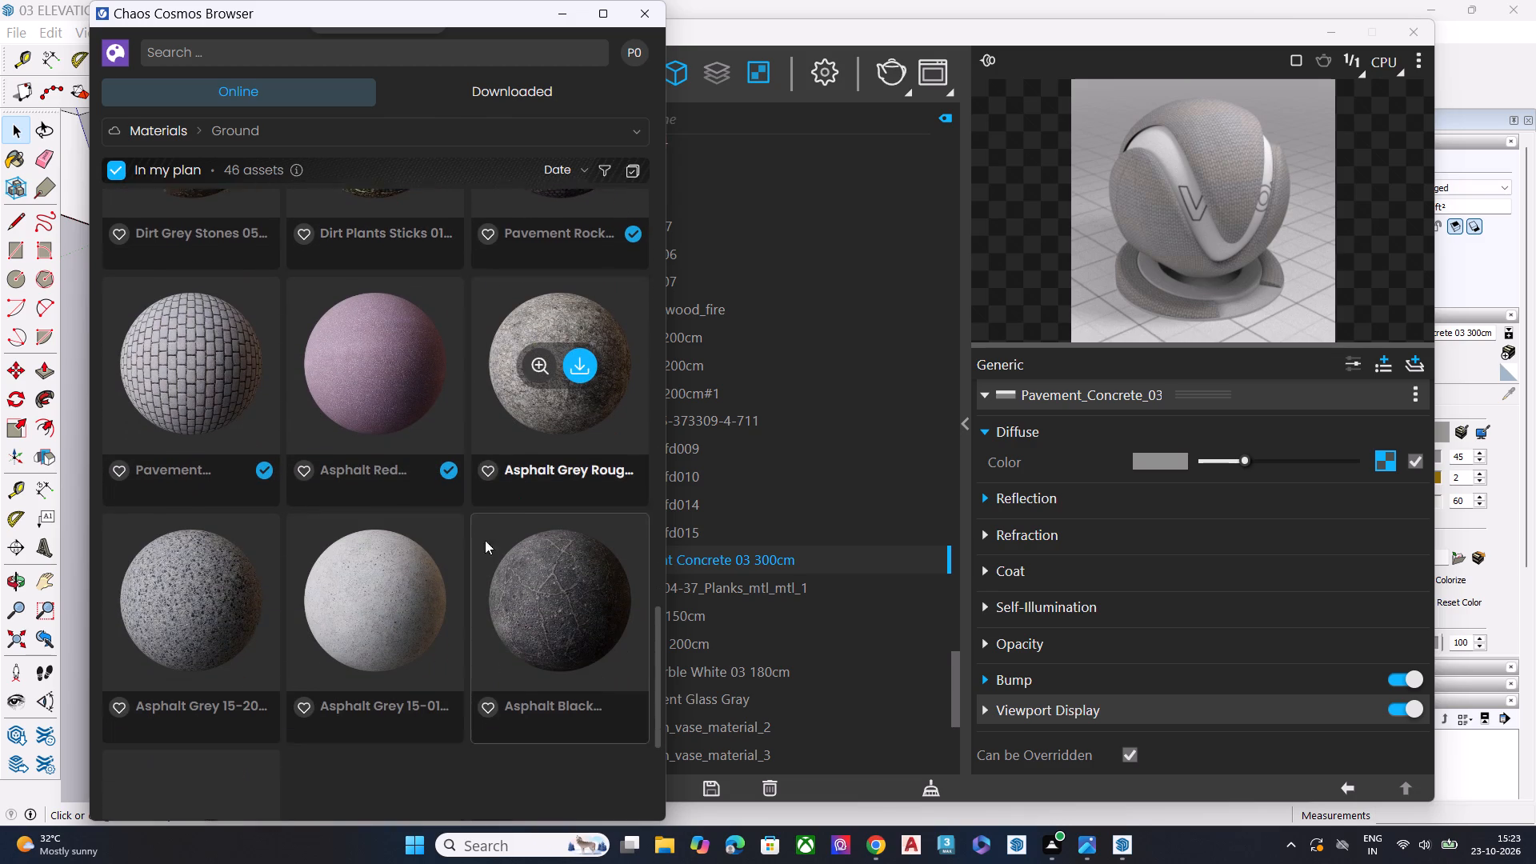
pyautogui.scroll(1, 426, 466)
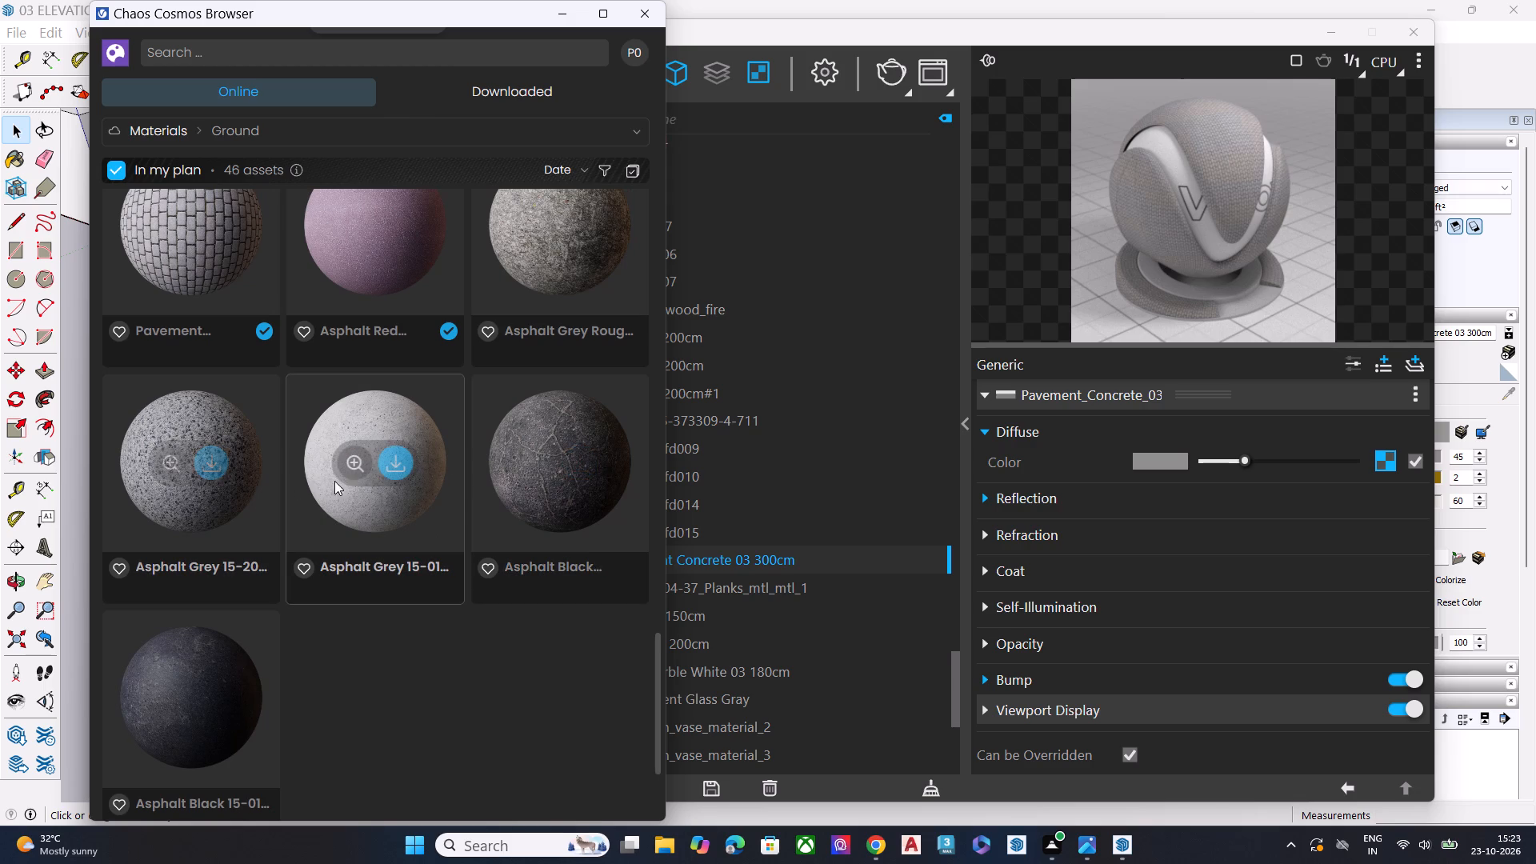
pyautogui.scroll(9, 346, 480)
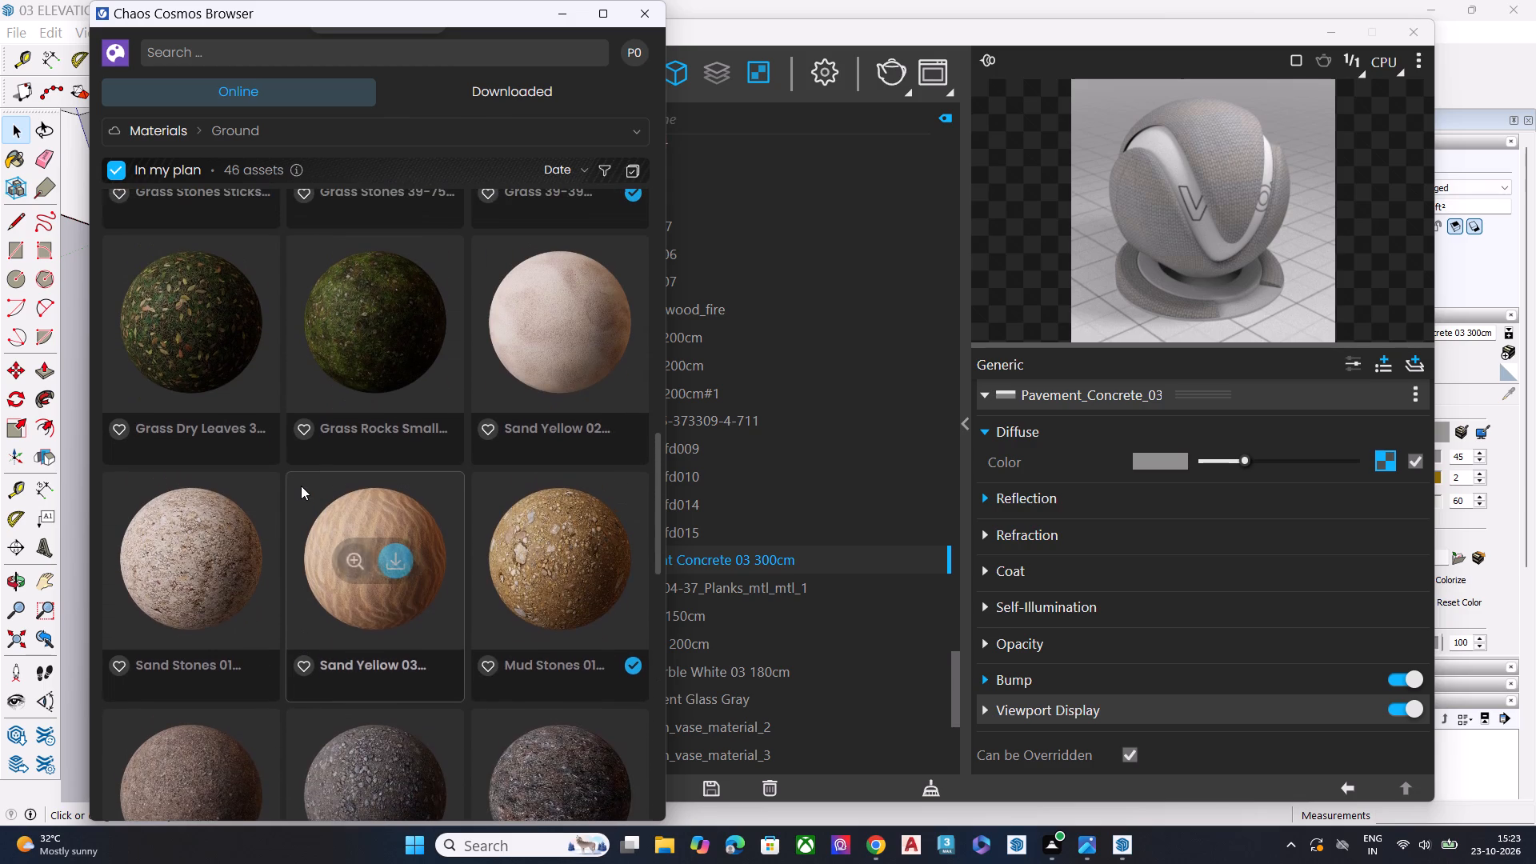
pyautogui.scroll(1, 301, 486)
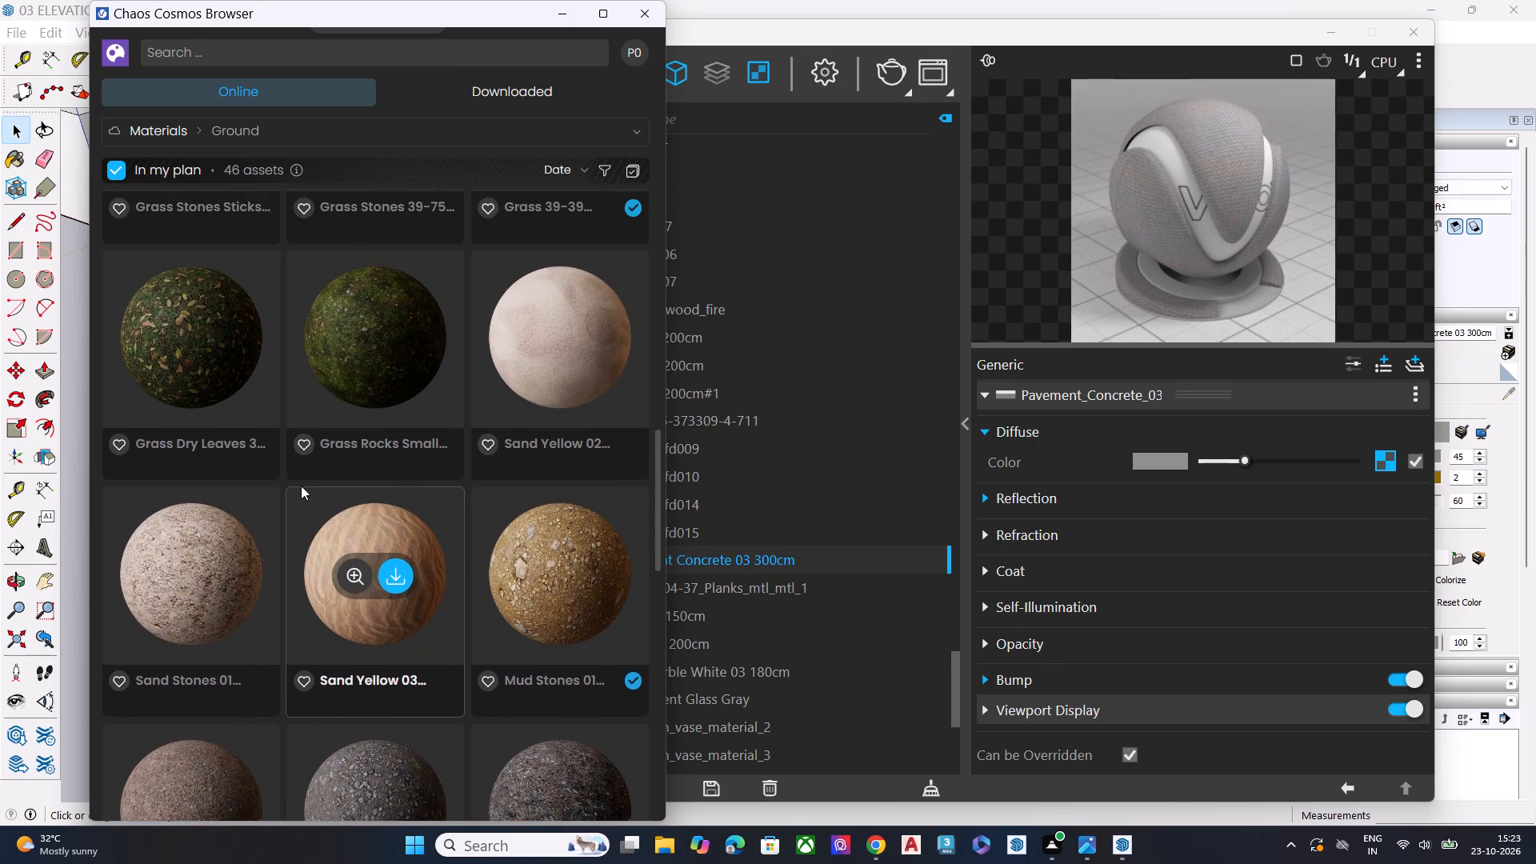
pyautogui.scroll(3, 301, 486)
pyautogui.scroll(-1, 330, 487)
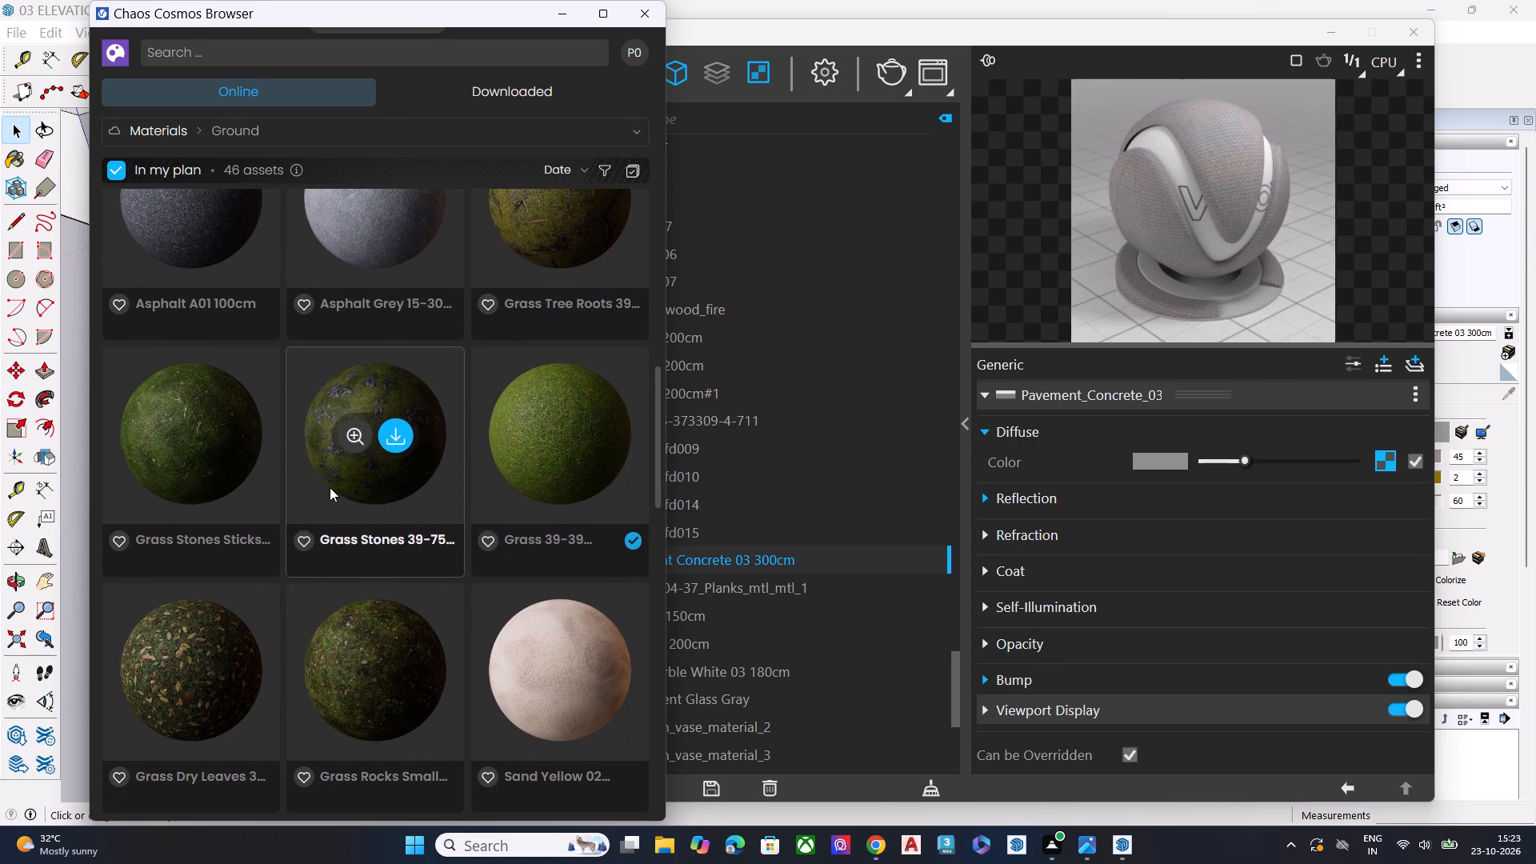
pyautogui.scroll(1, 330, 487)
pyautogui.scroll(-2, 330, 487)
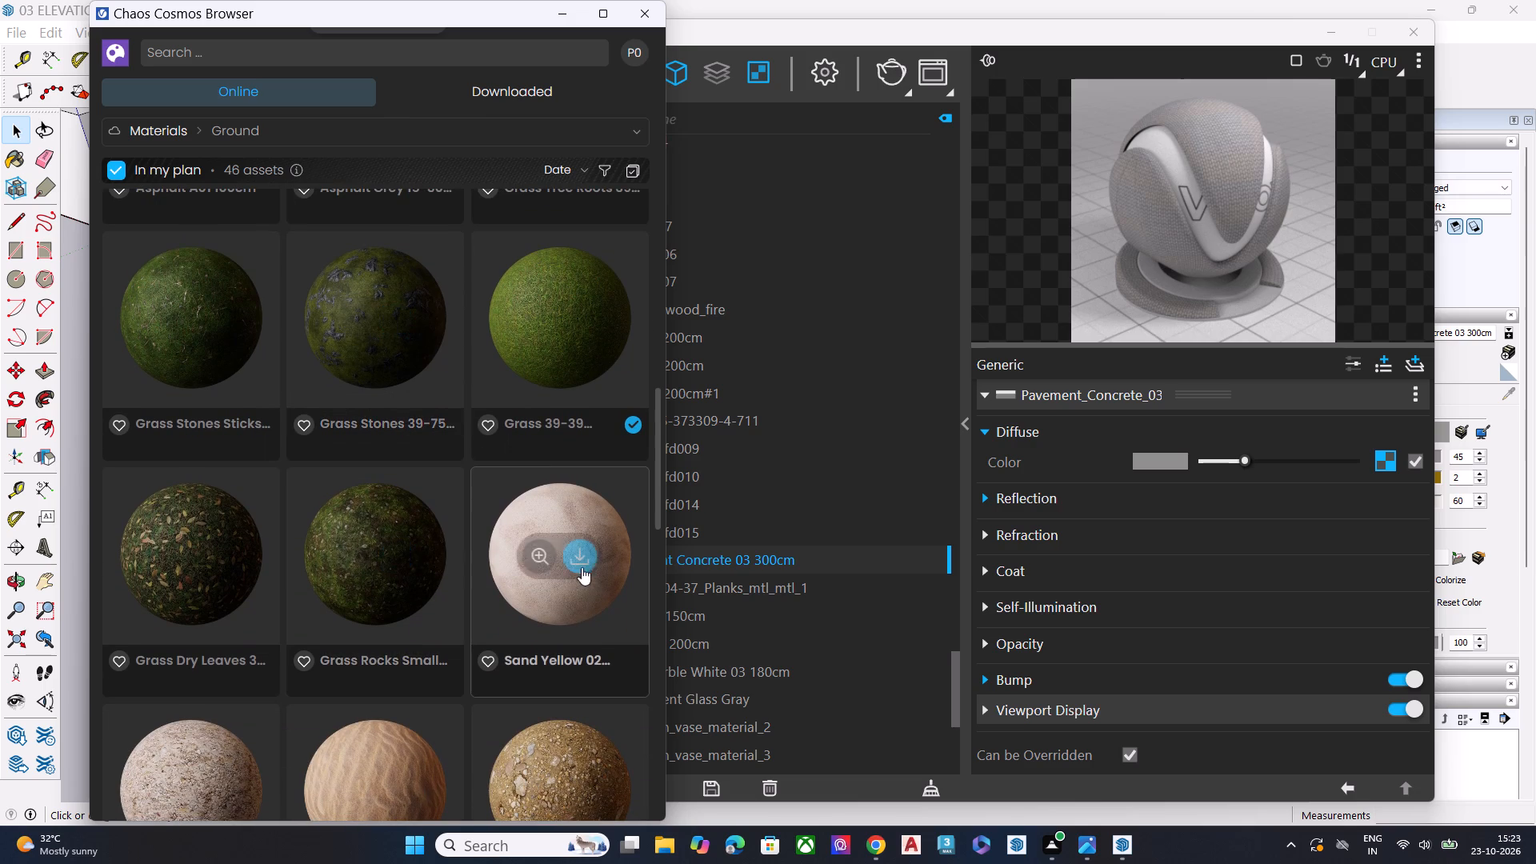
pyautogui.scroll(9, 454, 417)
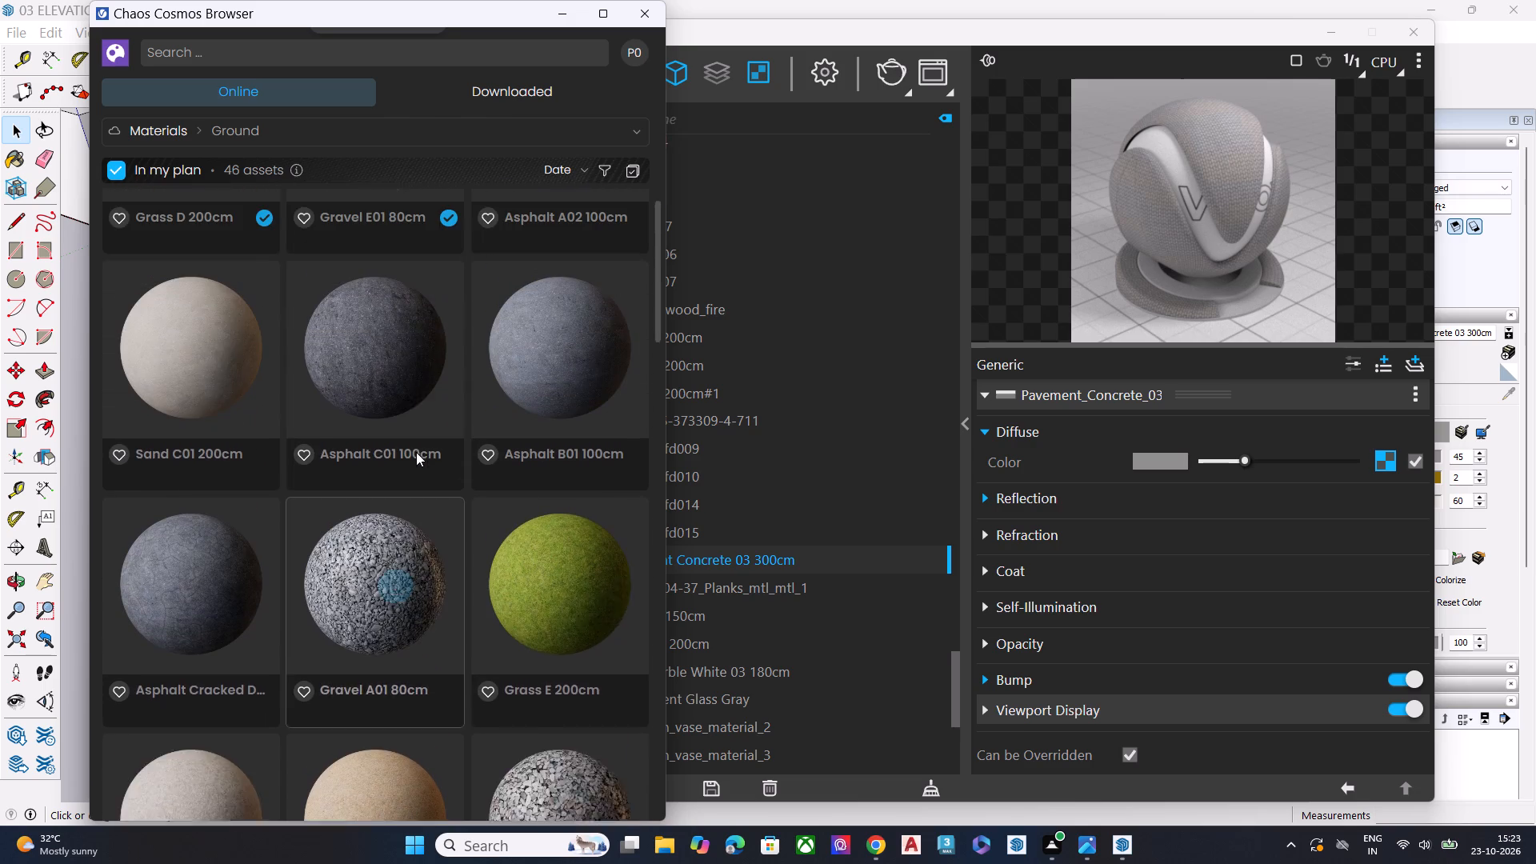
pyautogui.scroll(4, 437, 426)
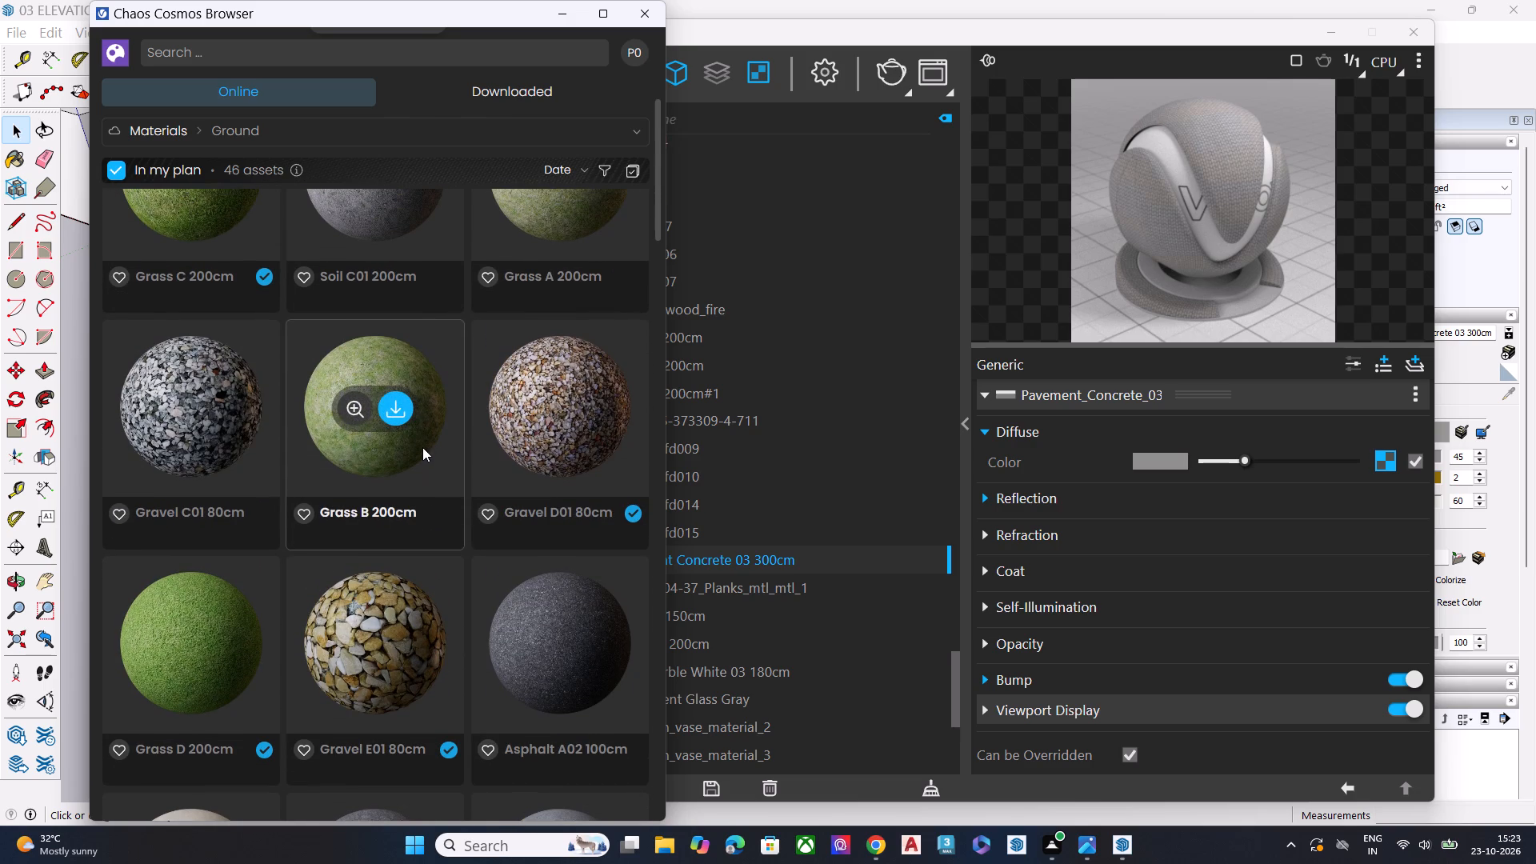
pyautogui.scroll(3, 422, 444)
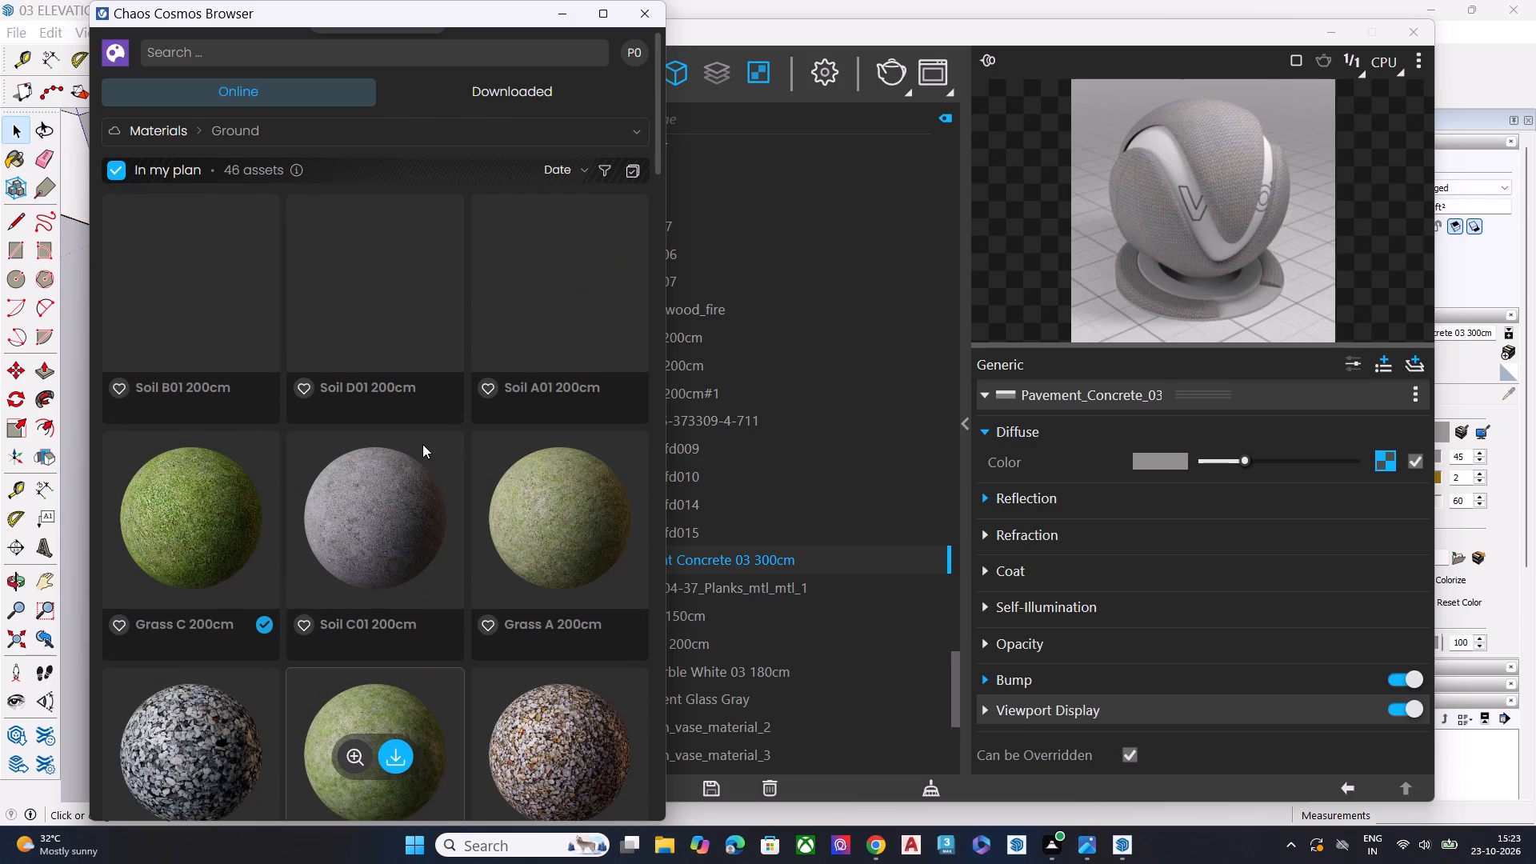
pyautogui.scroll(2, 422, 444)
pyautogui.scroll(2, 547, 469)
pyautogui.scroll(3, 457, 424)
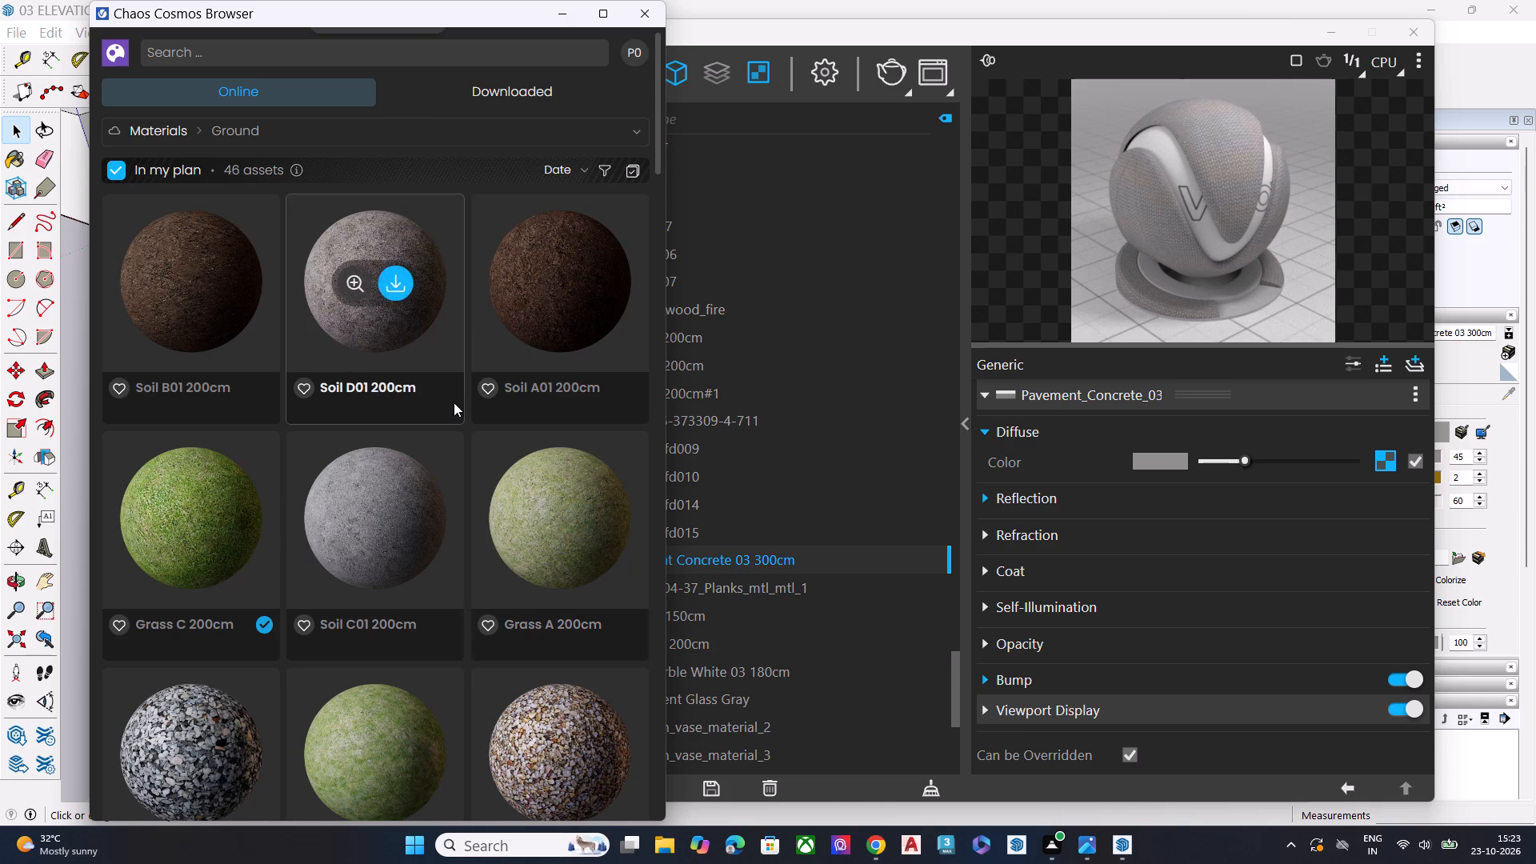
pyautogui.scroll(-4, 433, 414)
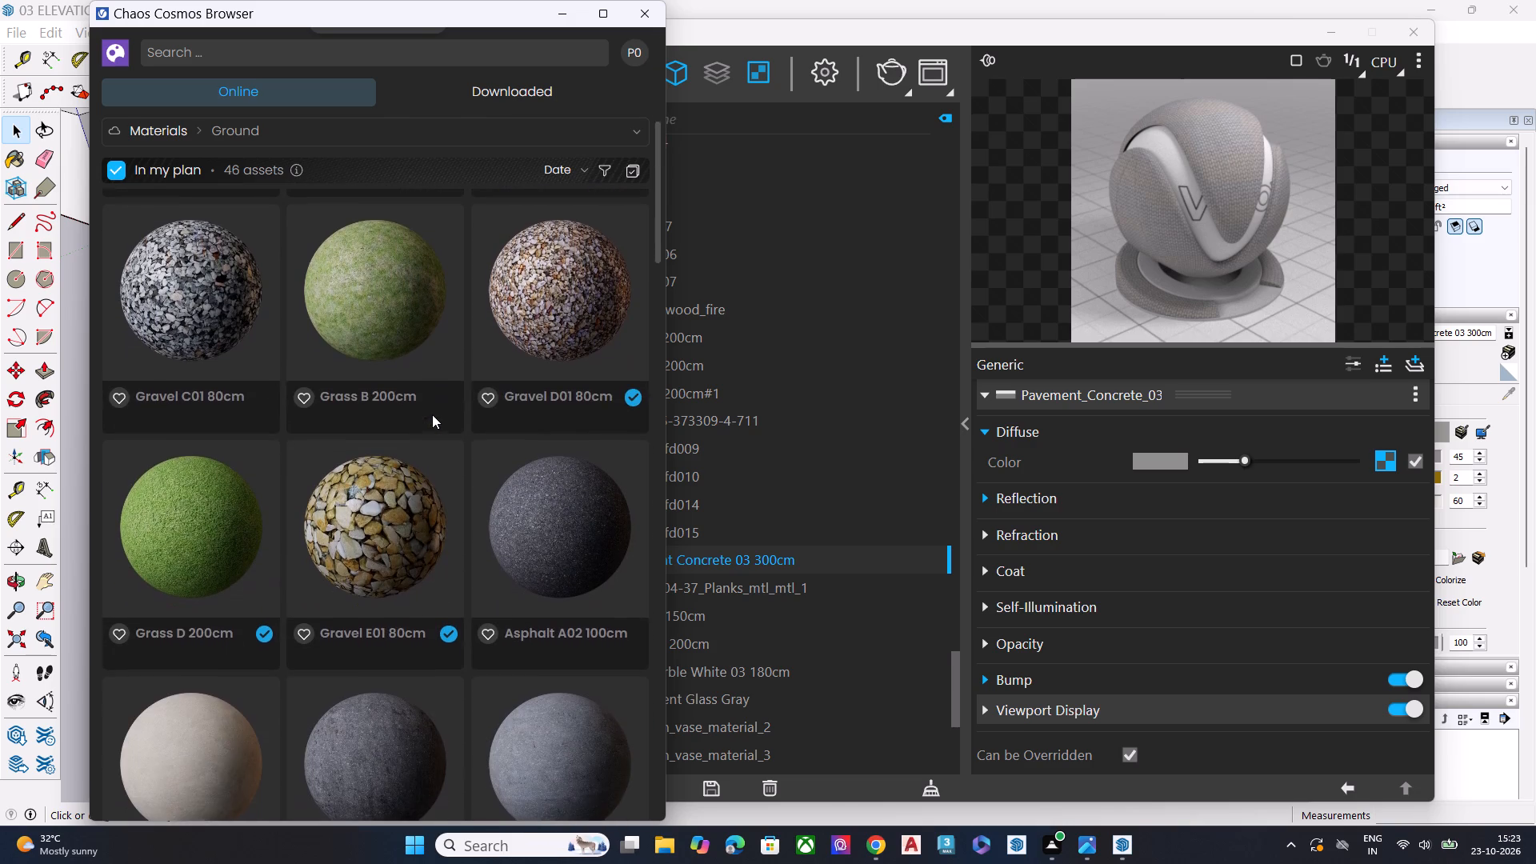
pyautogui.scroll(-2, 432, 414)
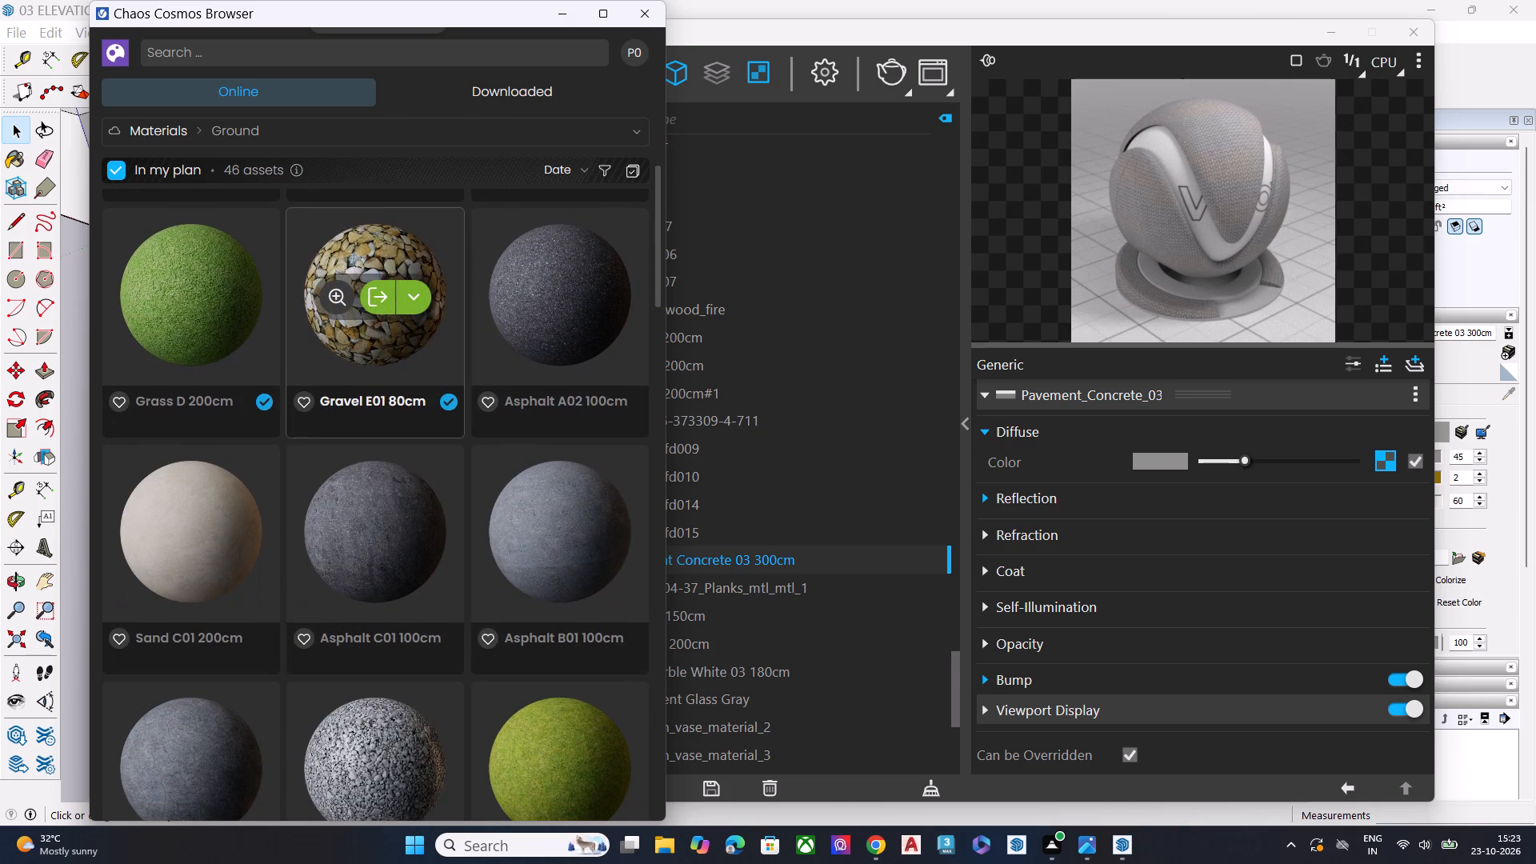
pyautogui.scroll(-2, 432, 414)
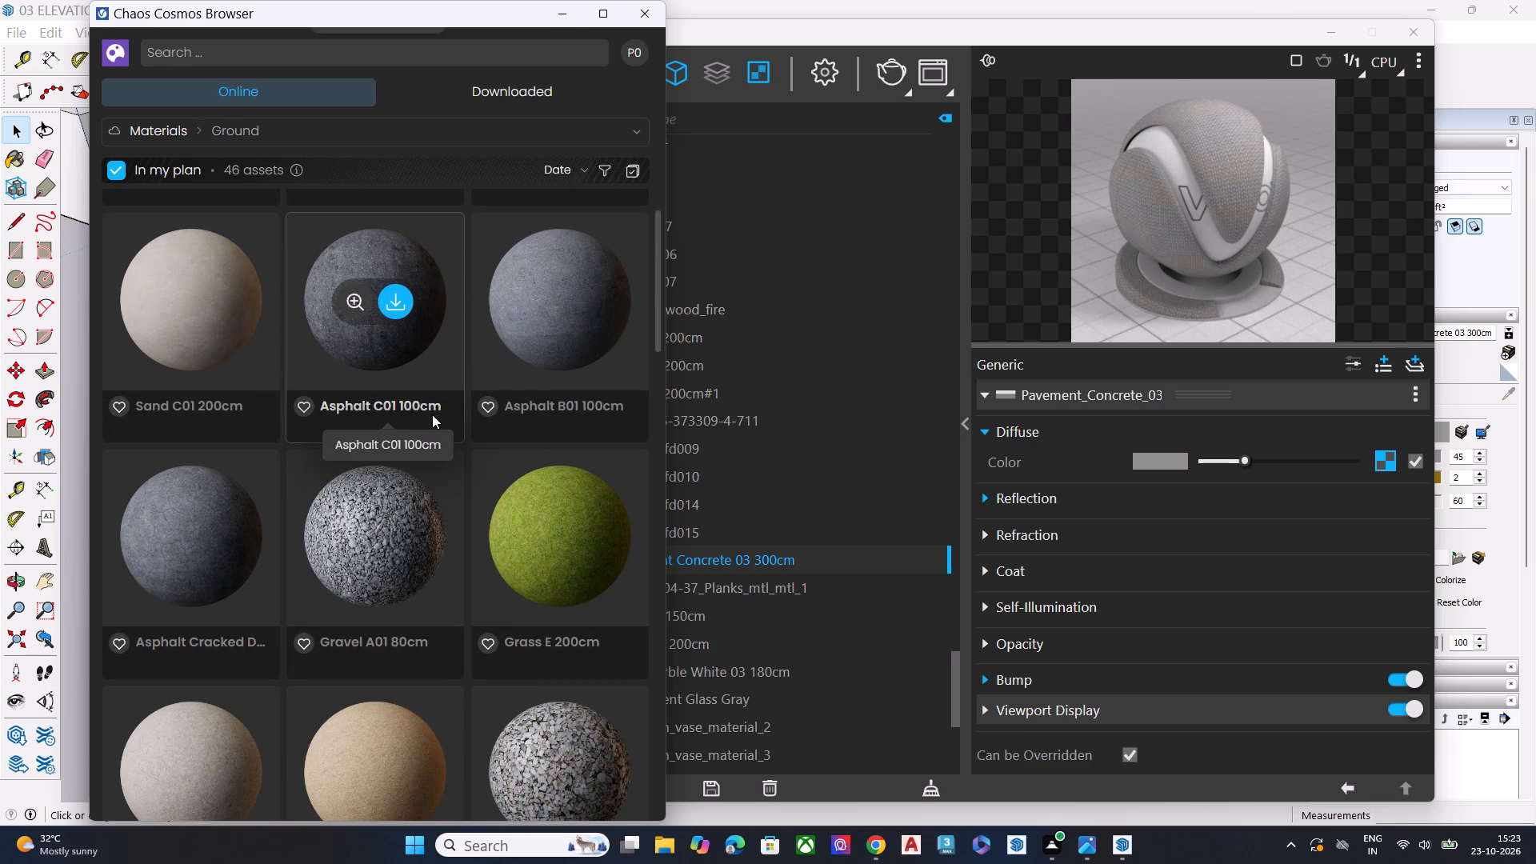
pyautogui.scroll(-2, 432, 414)
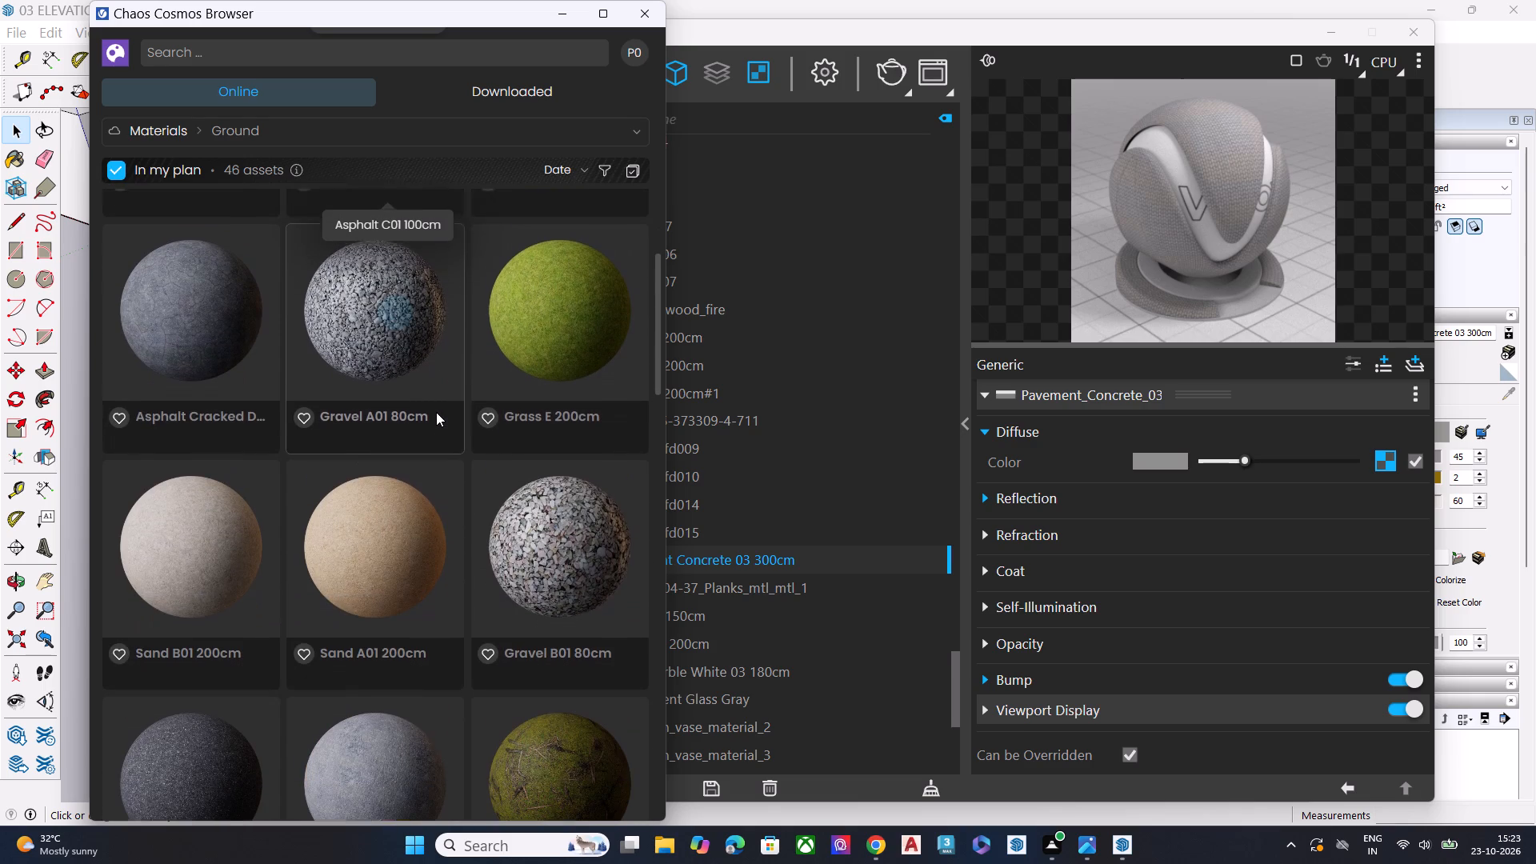
pyautogui.scroll(-1, 435, 412)
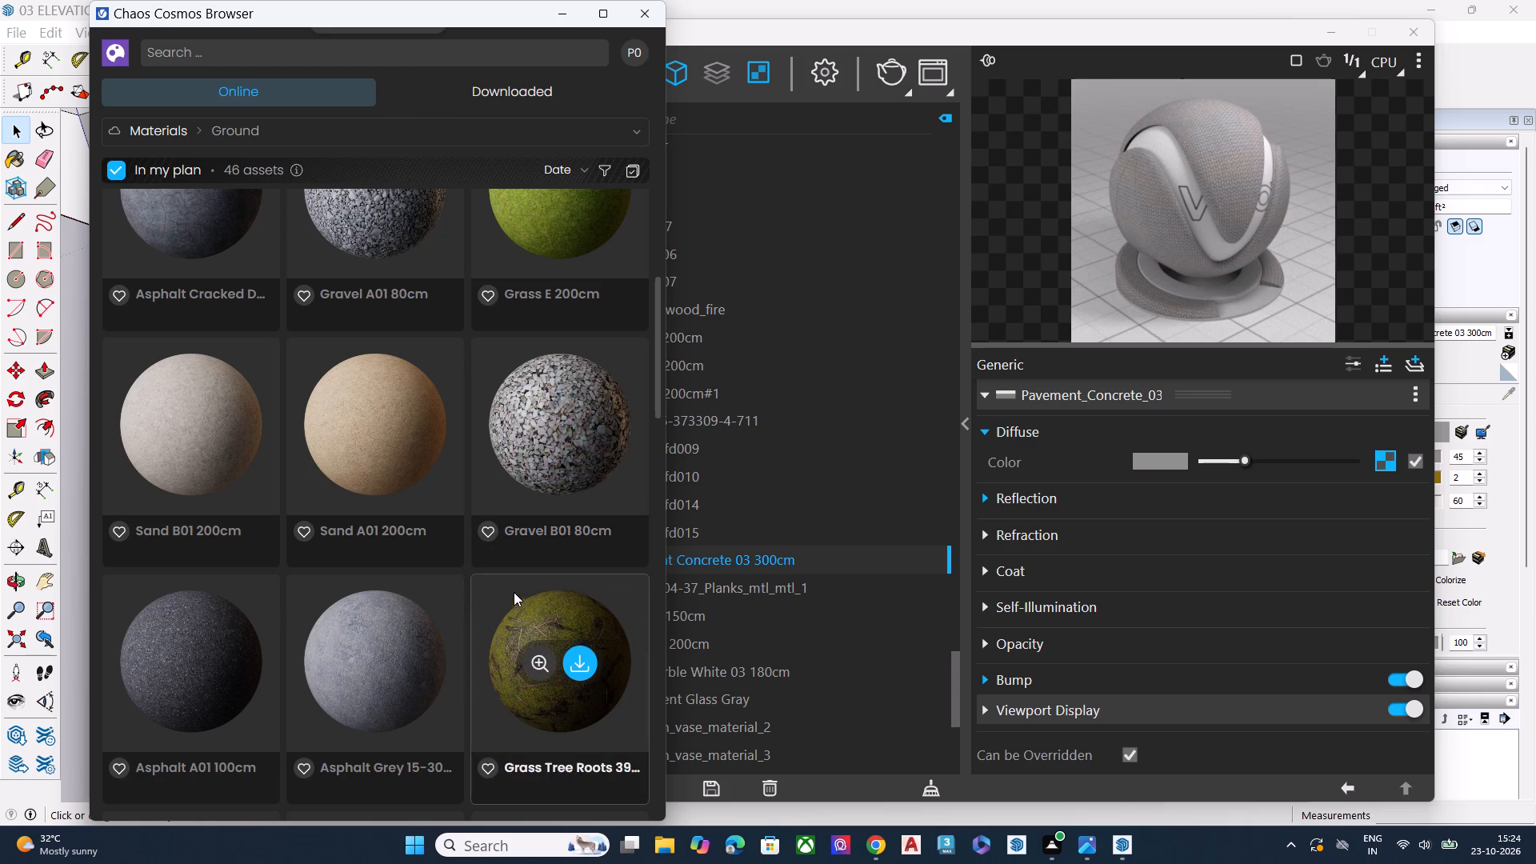
# Find Pavement Rock Tiles 19-79 250cm among the Ground materials in the Cosmos library and import it into the scene.
pyautogui.scroll(-2, 400, 594)
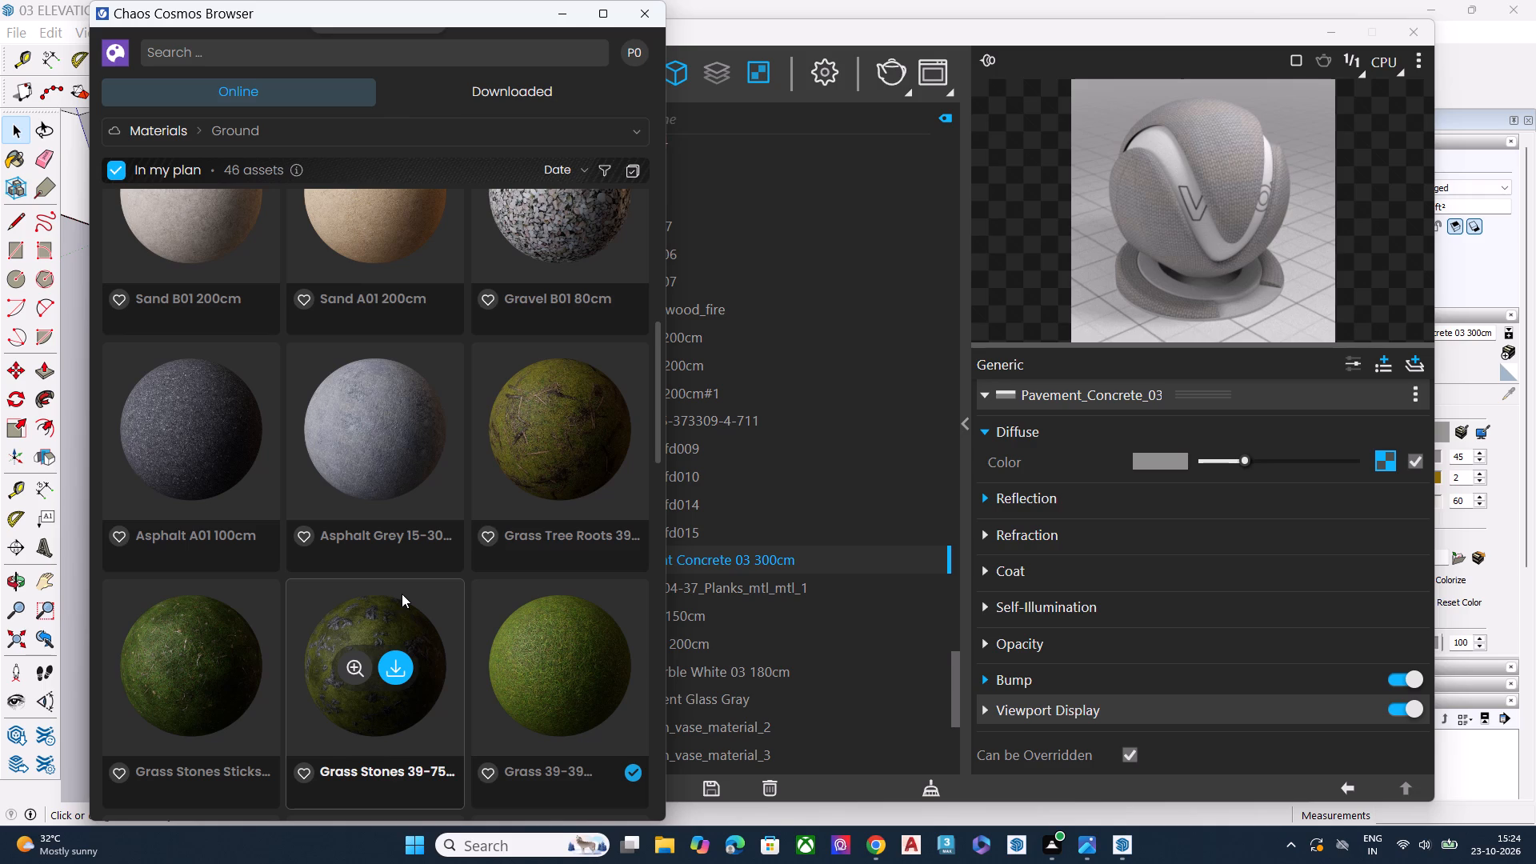
pyautogui.scroll(-3, 366, 574)
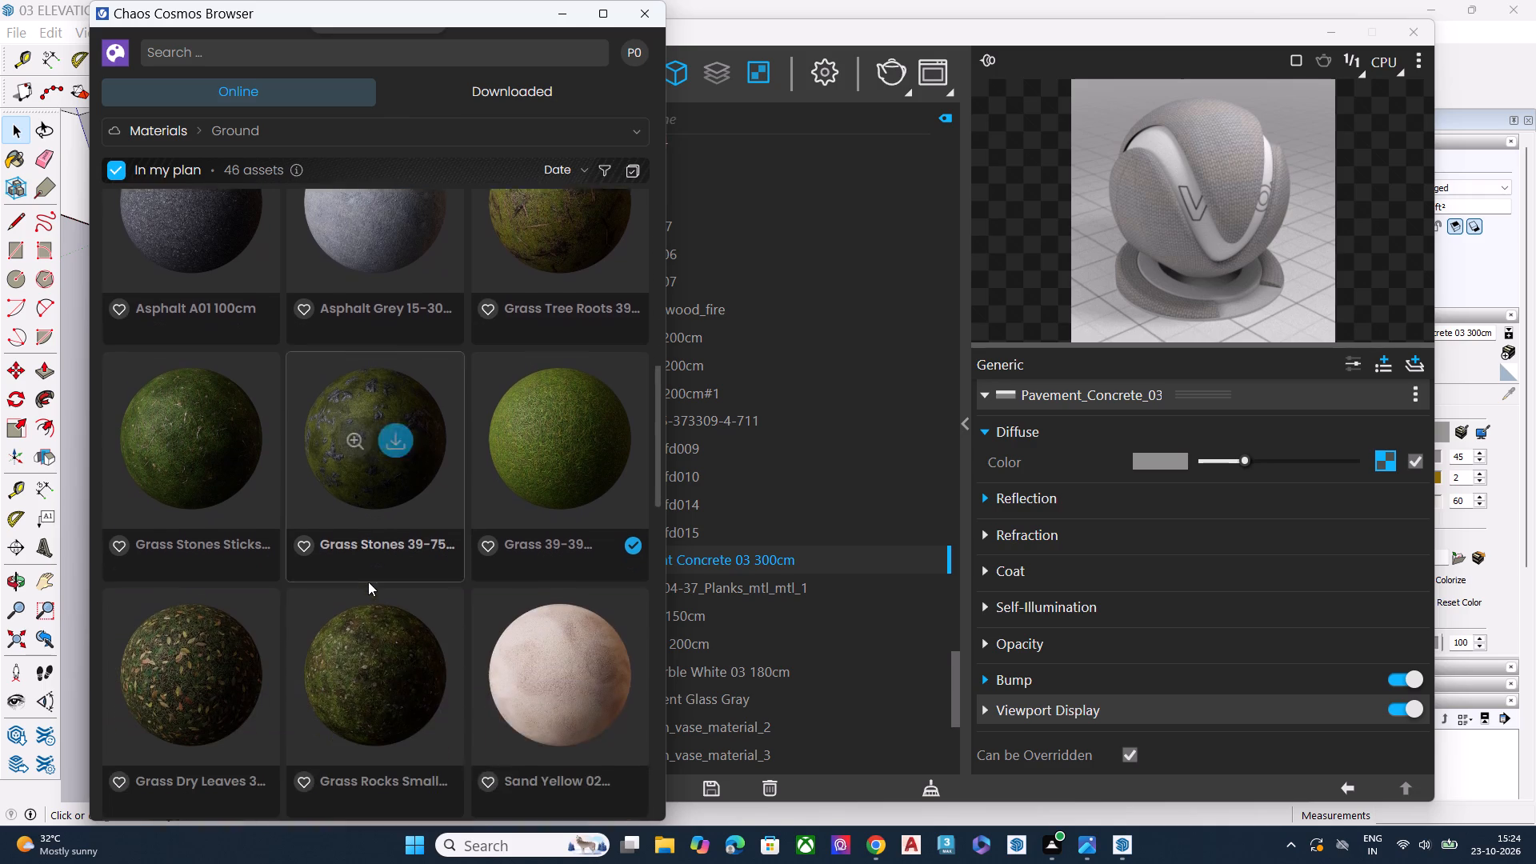
pyautogui.scroll(-2, 527, 650)
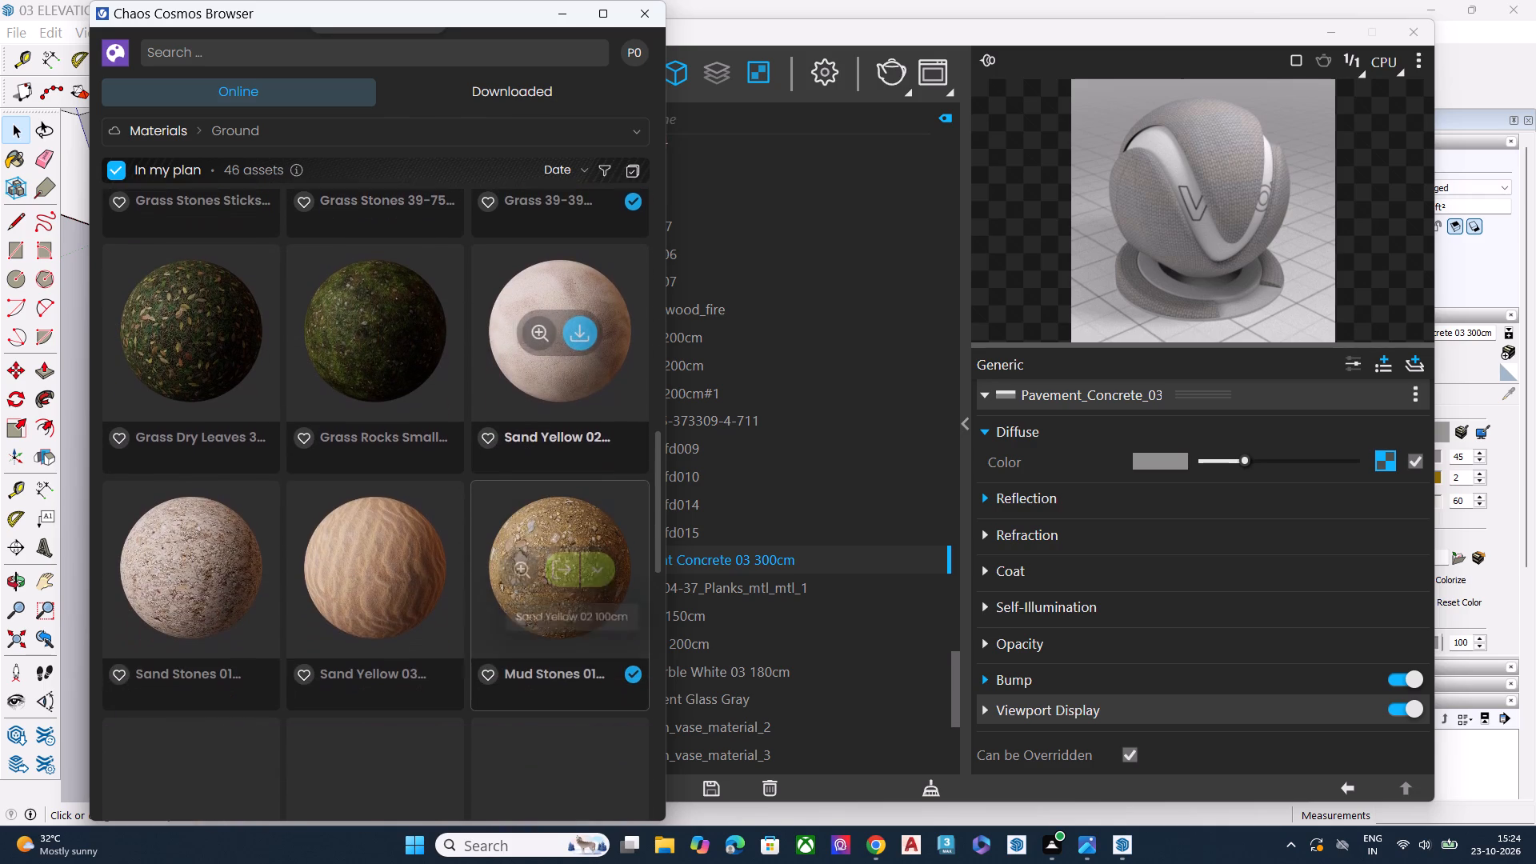
pyautogui.scroll(-4, 470, 643)
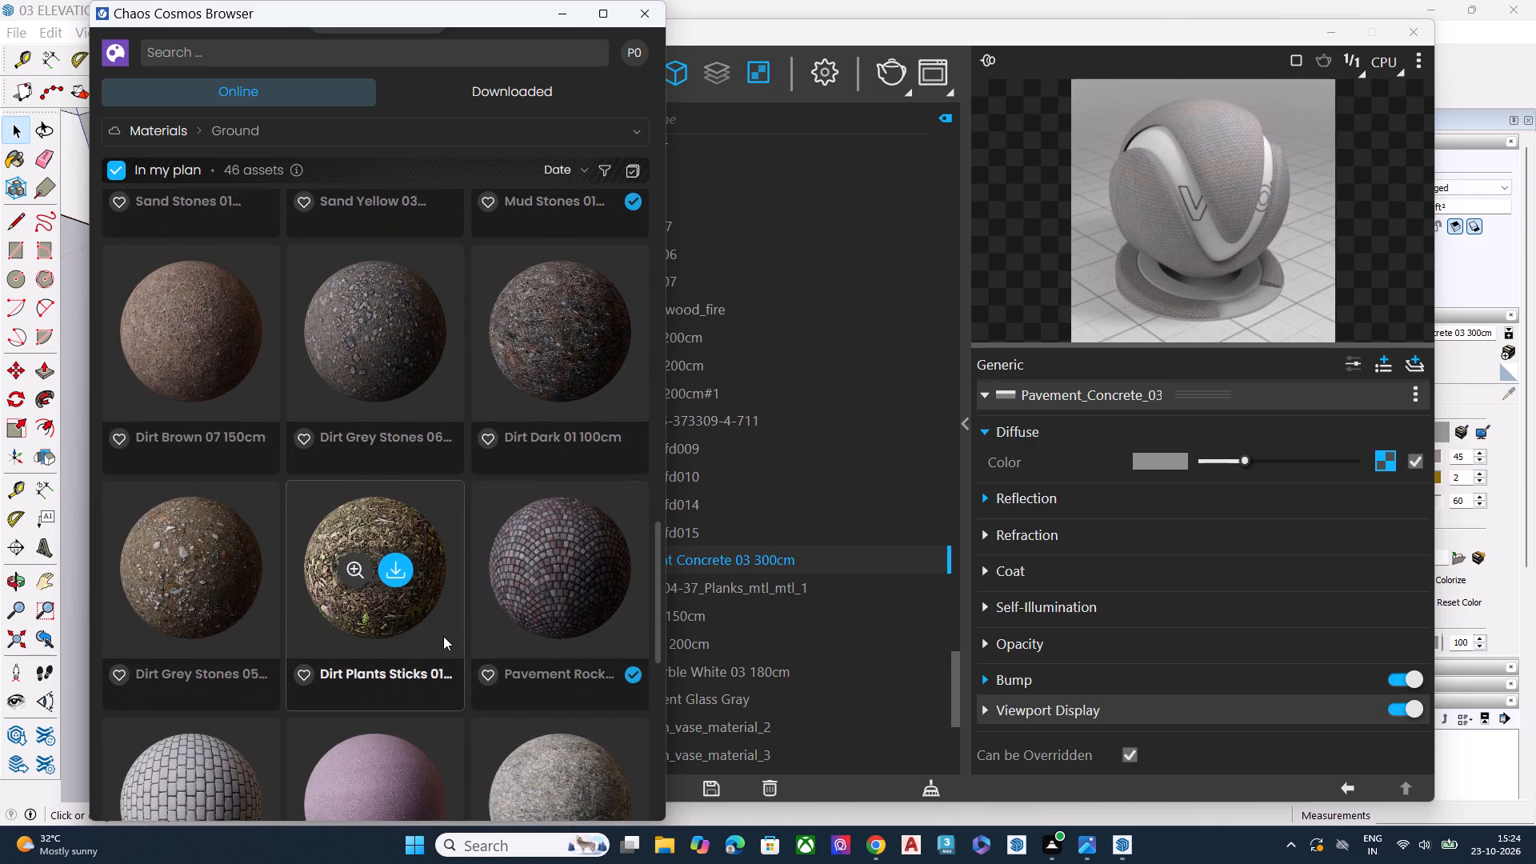
pyautogui.scroll(-3, 398, 623)
pyautogui.scroll(2, 527, 580)
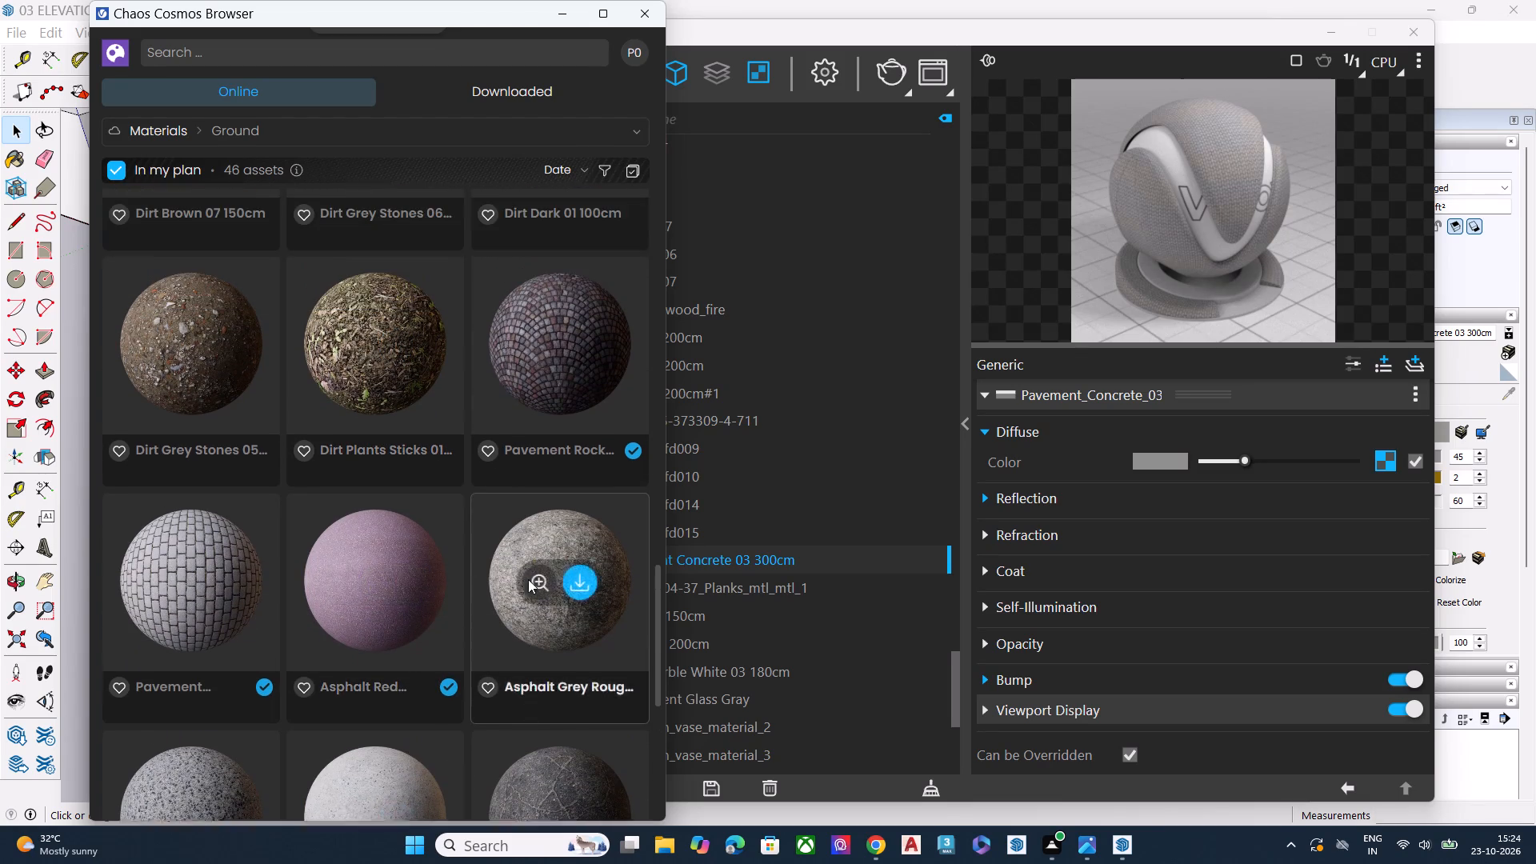
pyautogui.scroll(1, 528, 579)
pyautogui.click(563, 576)
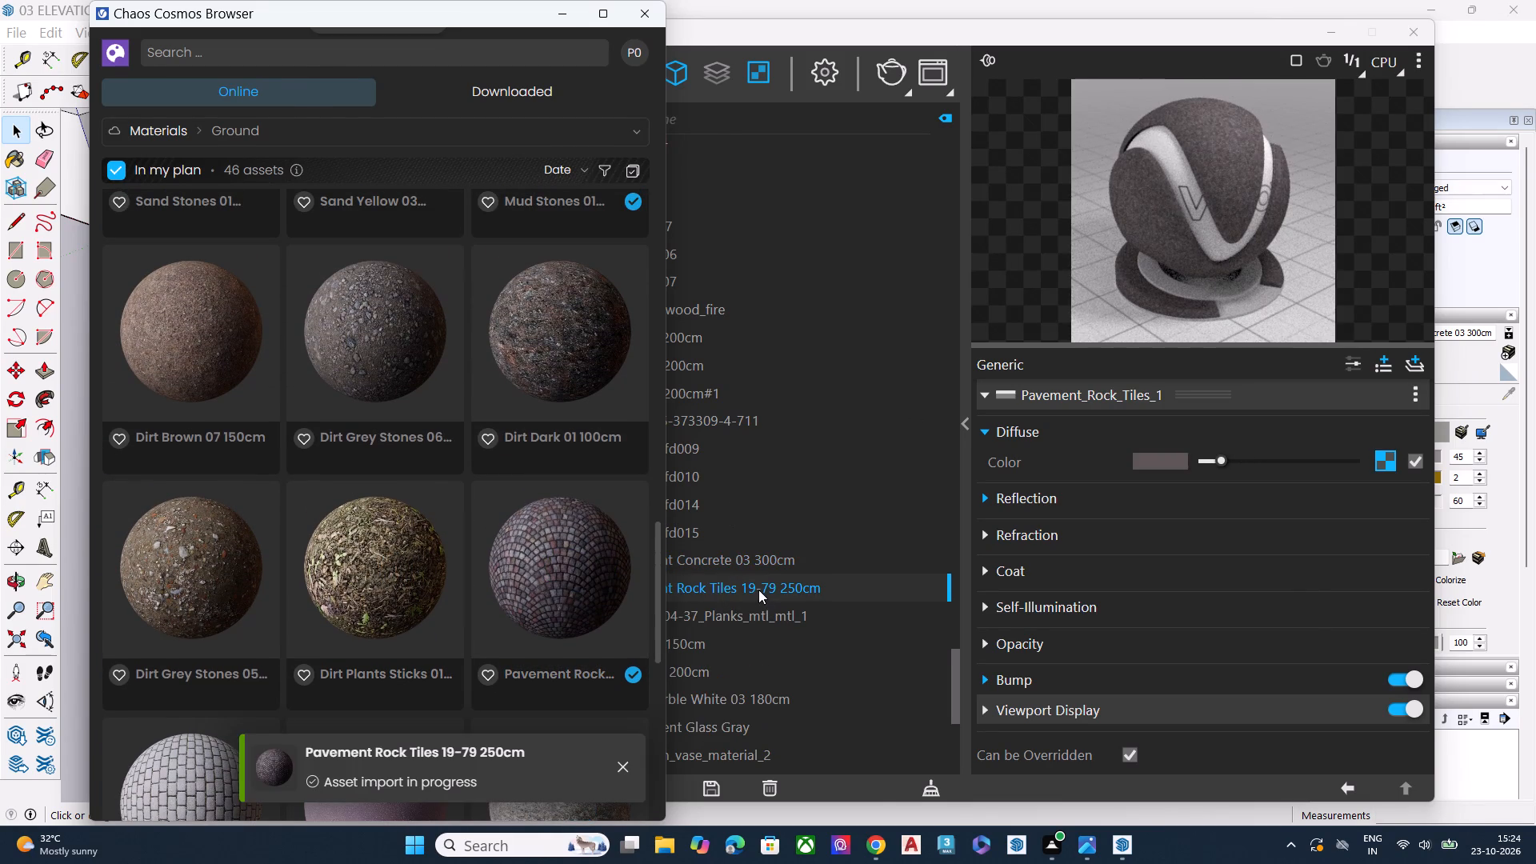
# Set the diffuse colour of the Pavement Rock Tiles 19-79 250cm material to black in the V-Ray Asset Editor.
pyautogui.click(758, 590)
pyautogui.moveTo(1225, 463); pyautogui.dragTo(1275, 463)
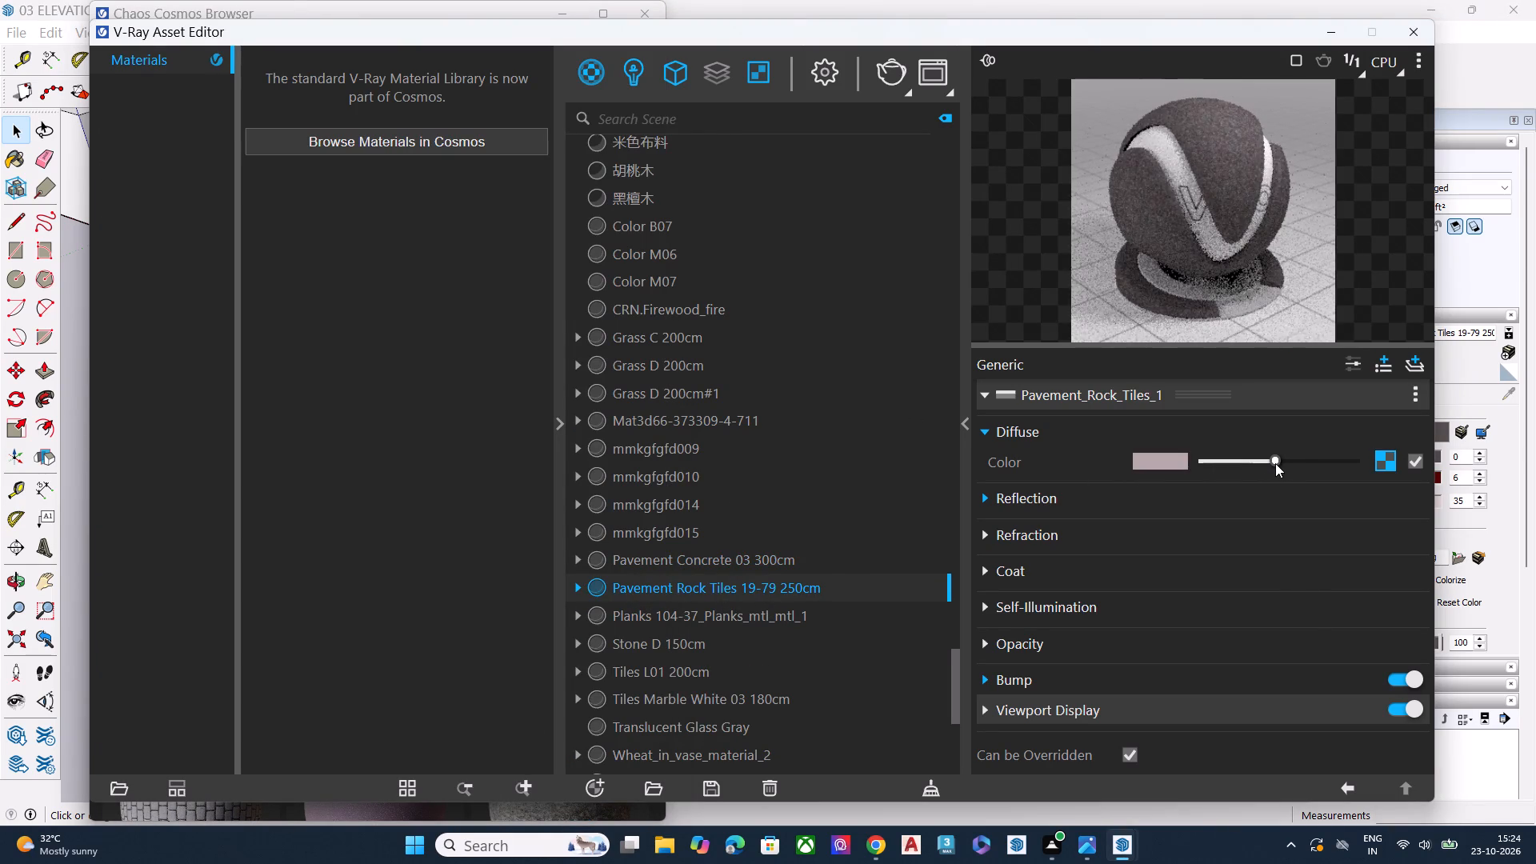
pyautogui.moveTo(1275, 463); pyautogui.dragTo(1194, 489)
pyautogui.click(1330, 35)
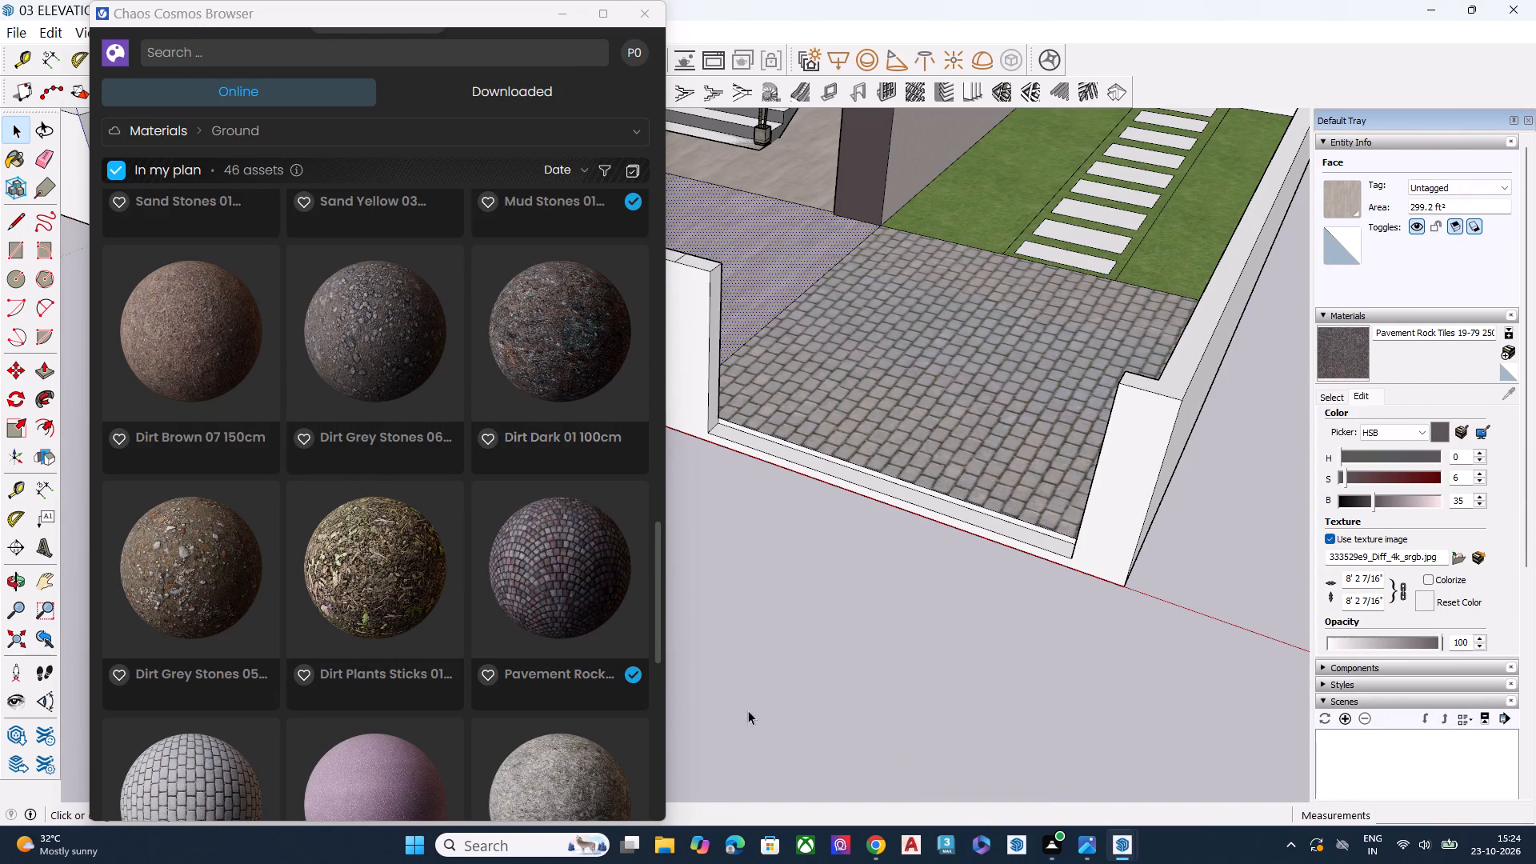
pyautogui.click(1120, 853)
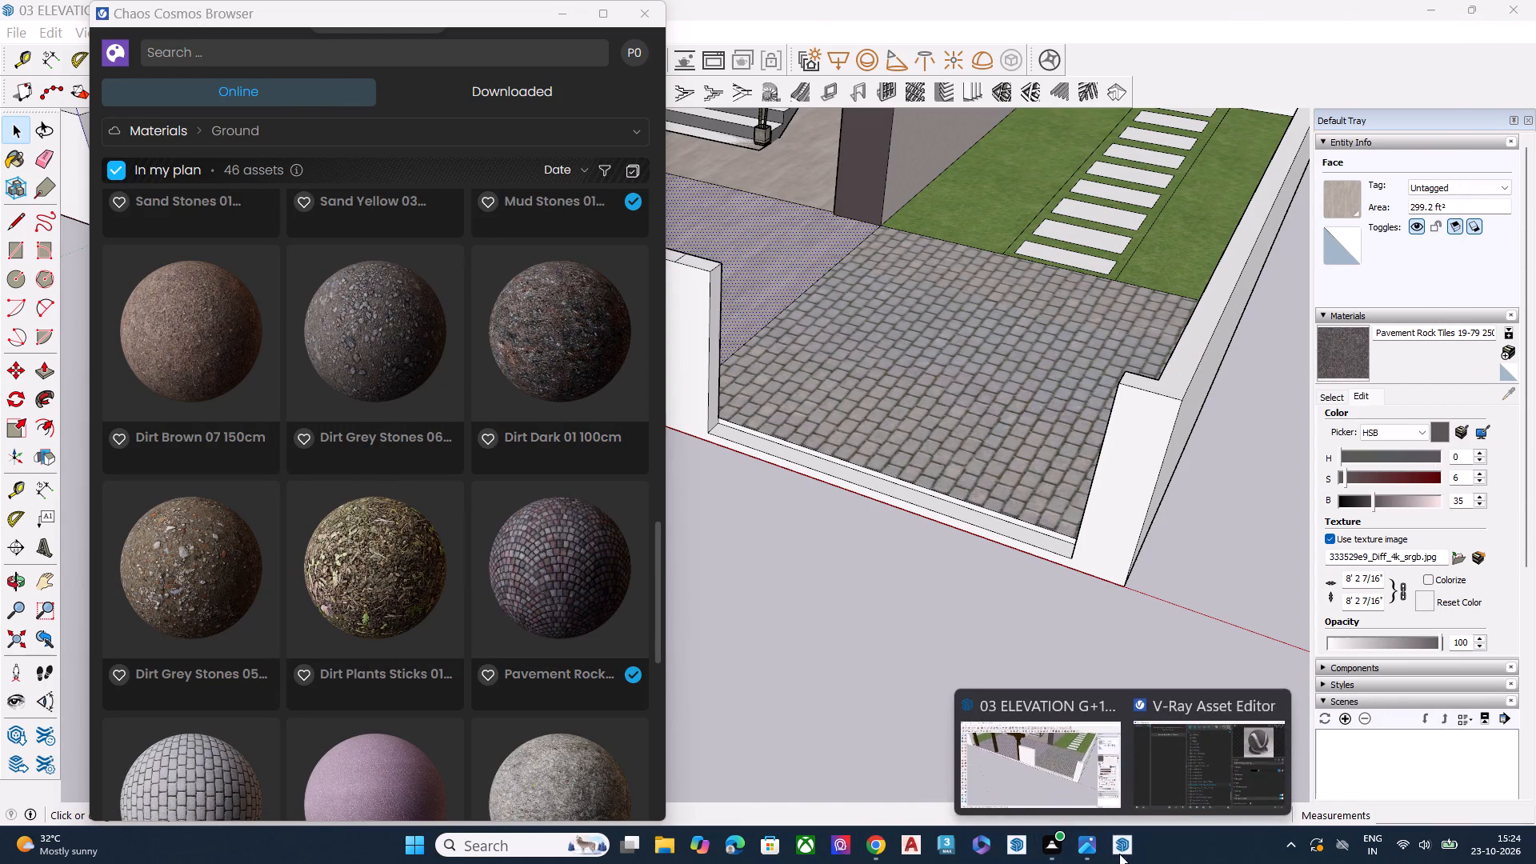
pyautogui.click(1183, 764)
pyautogui.click(724, 594)
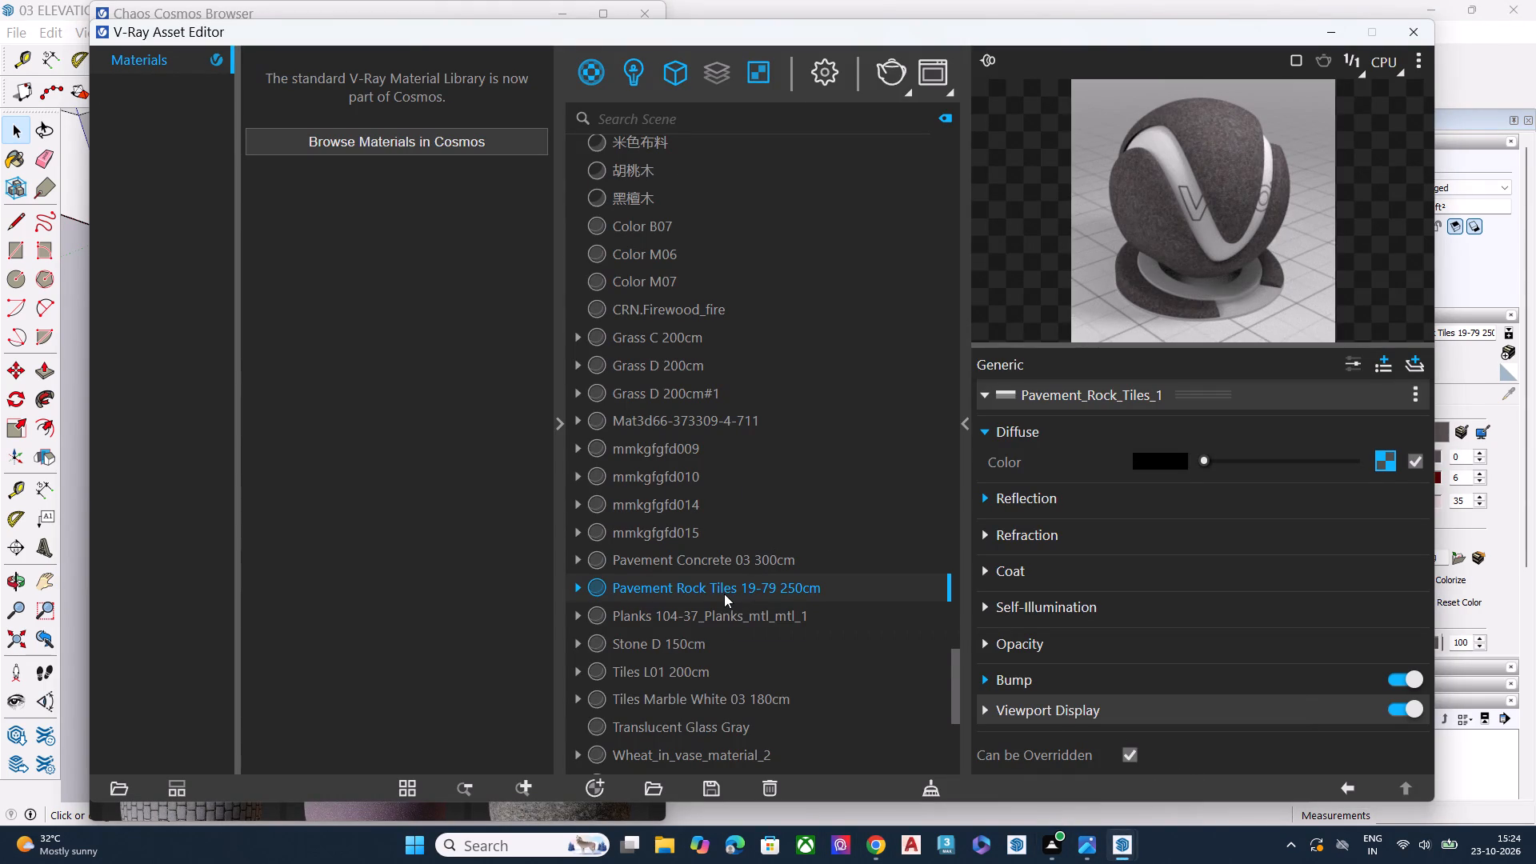
pyautogui.click(1405, 30)
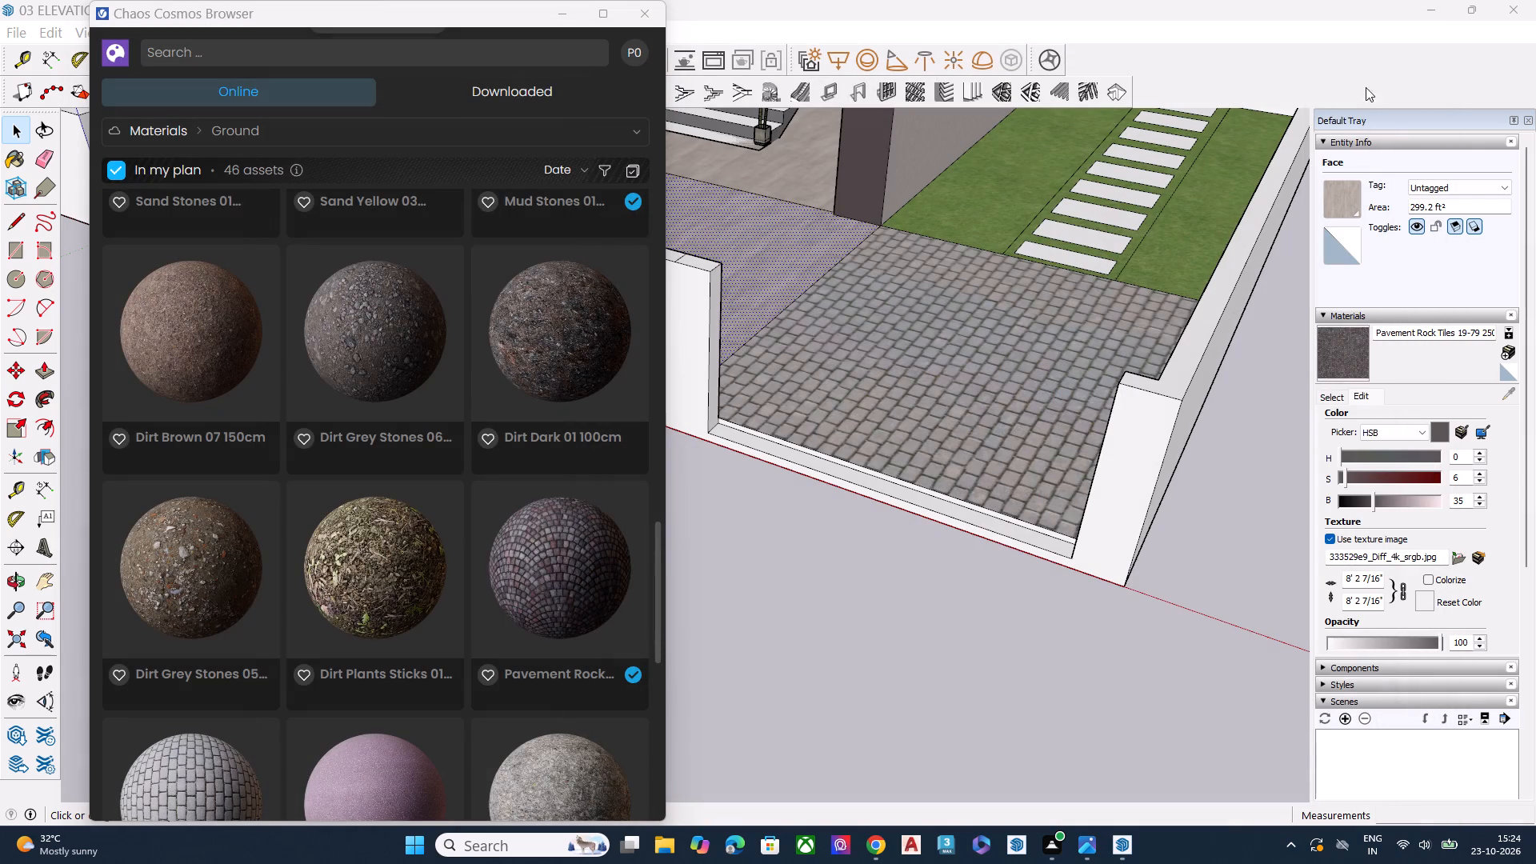
# Paint the driveway floor face under the pergola with Pavement Rock Tiles 19-79 250cm.
pyautogui.click(1331, 362)
pyautogui.scroll(-7, 1155, 574)
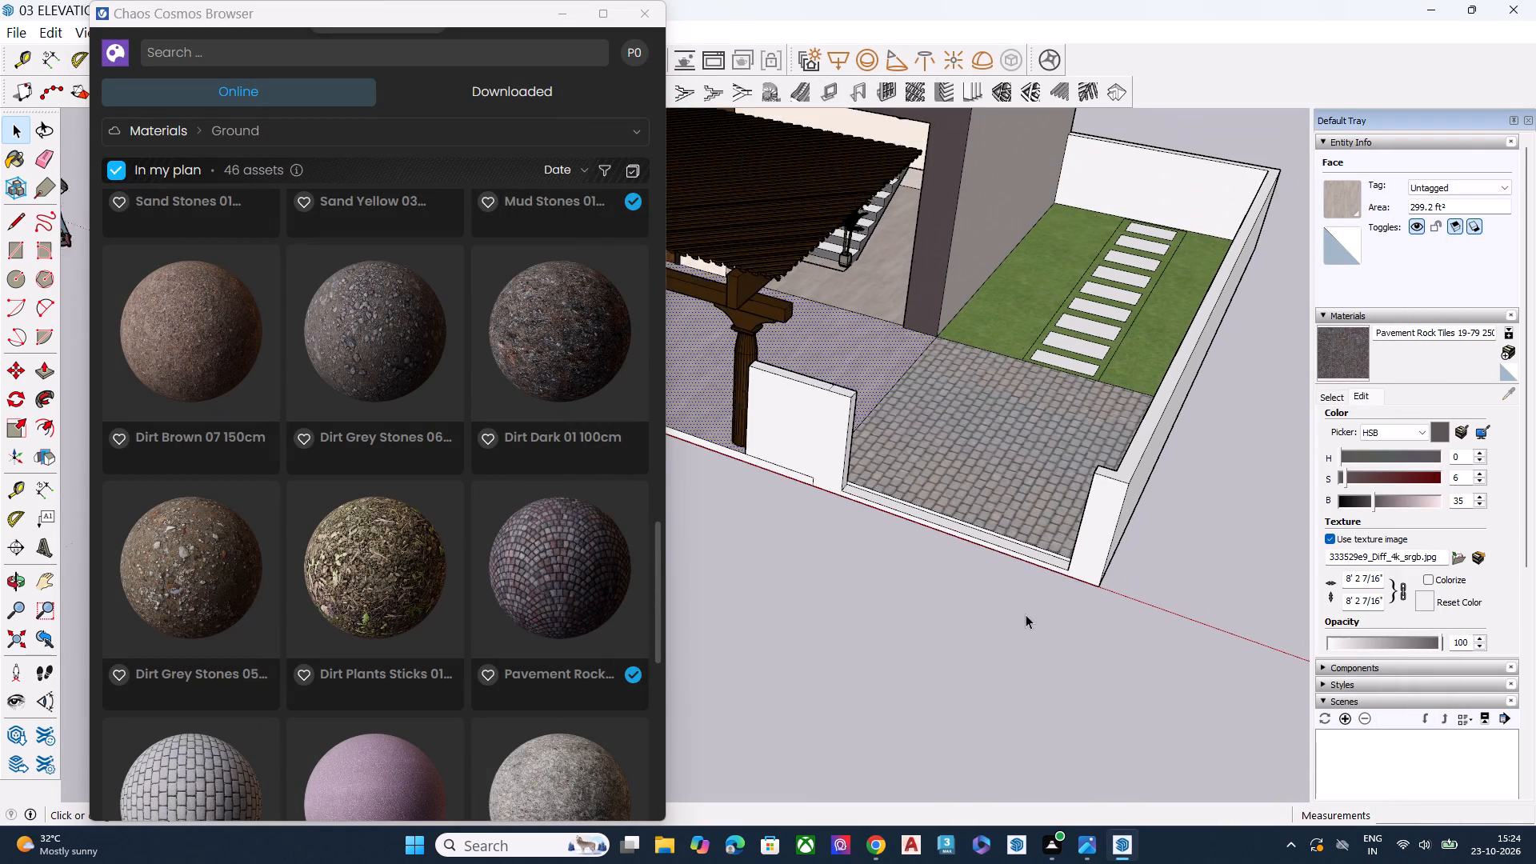
pyautogui.scroll(-3, 1062, 618)
pyautogui.click(1346, 347)
pyautogui.scroll(-1, 775, 455)
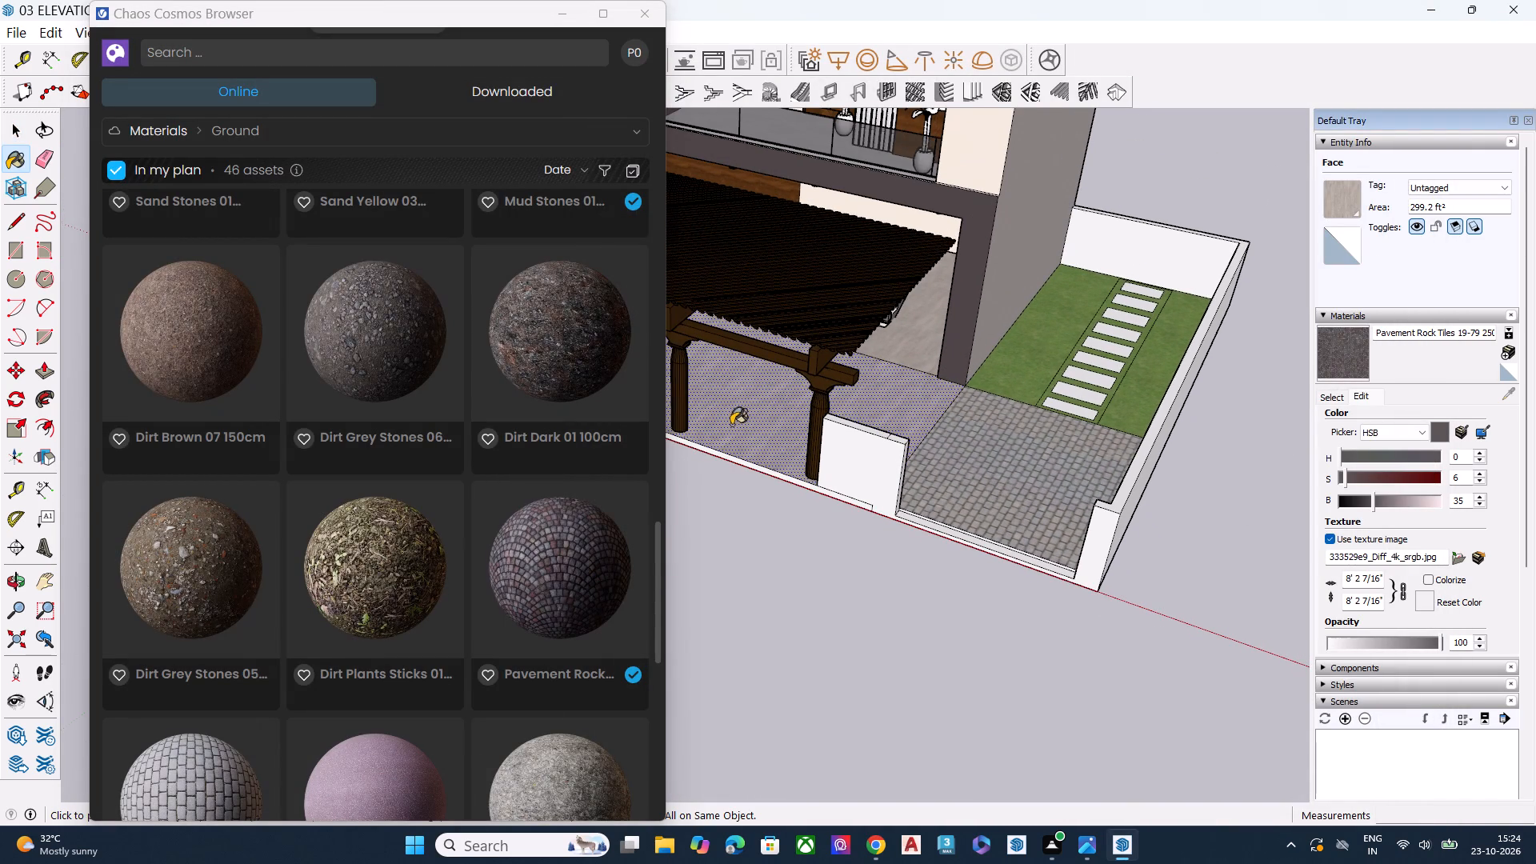
pyautogui.scroll(1, 729, 420)
pyautogui.scroll(-1, 729, 420)
pyautogui.scroll(3, 729, 420)
pyautogui.scroll(-7, 886, 466)
pyautogui.scroll(7, 738, 399)
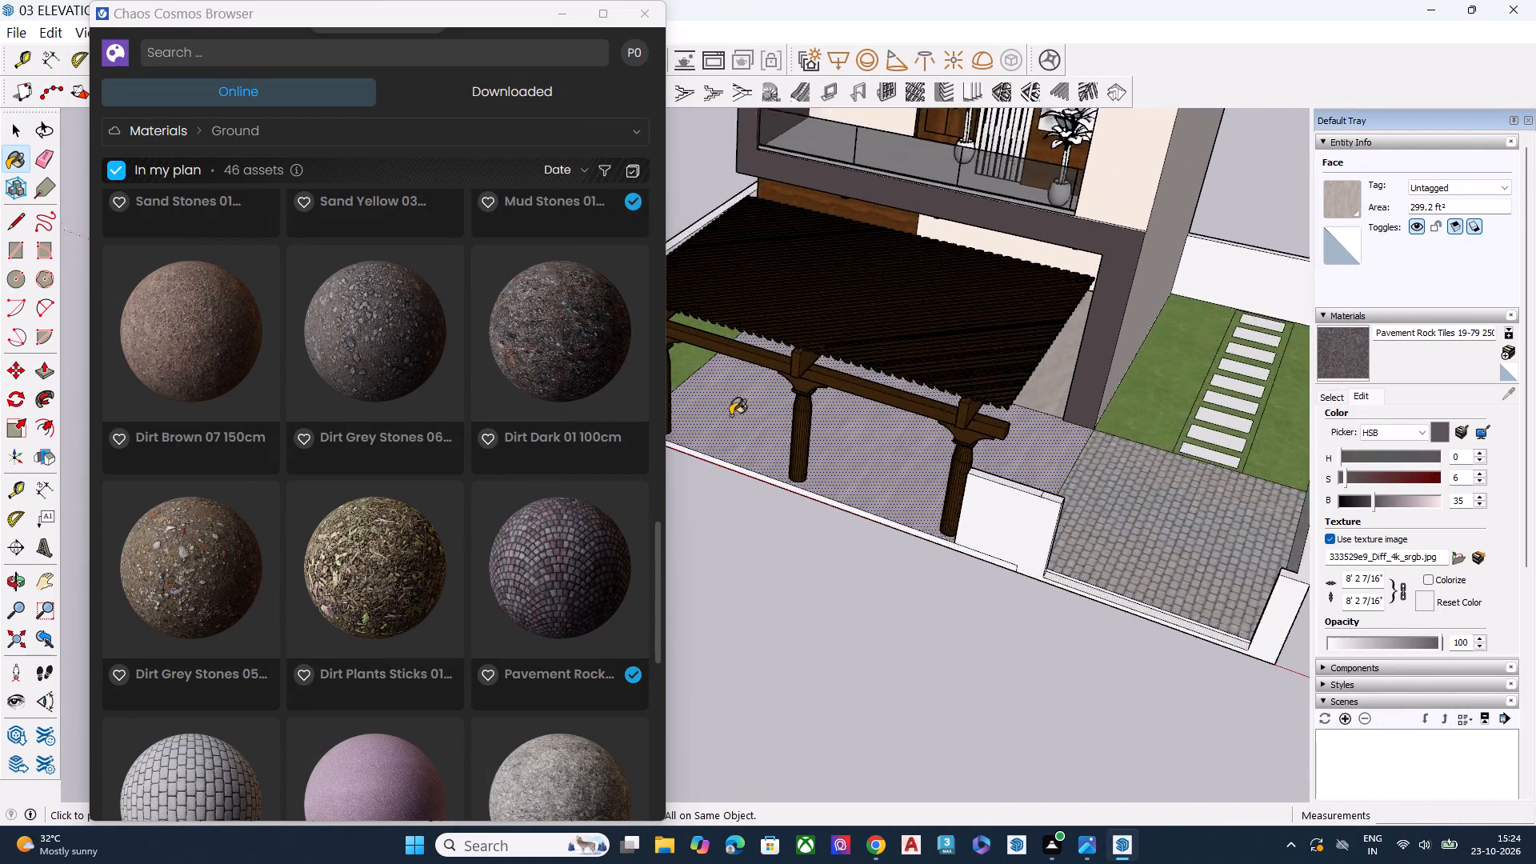
pyautogui.scroll(2, 730, 415)
pyautogui.click(752, 432)
# Examine the rock tile paving under the pergola up close and from the front of the house.
pyautogui.scroll(3, 903, 546)
pyautogui.scroll(-1, 912, 544)
pyautogui.scroll(4, 912, 544)
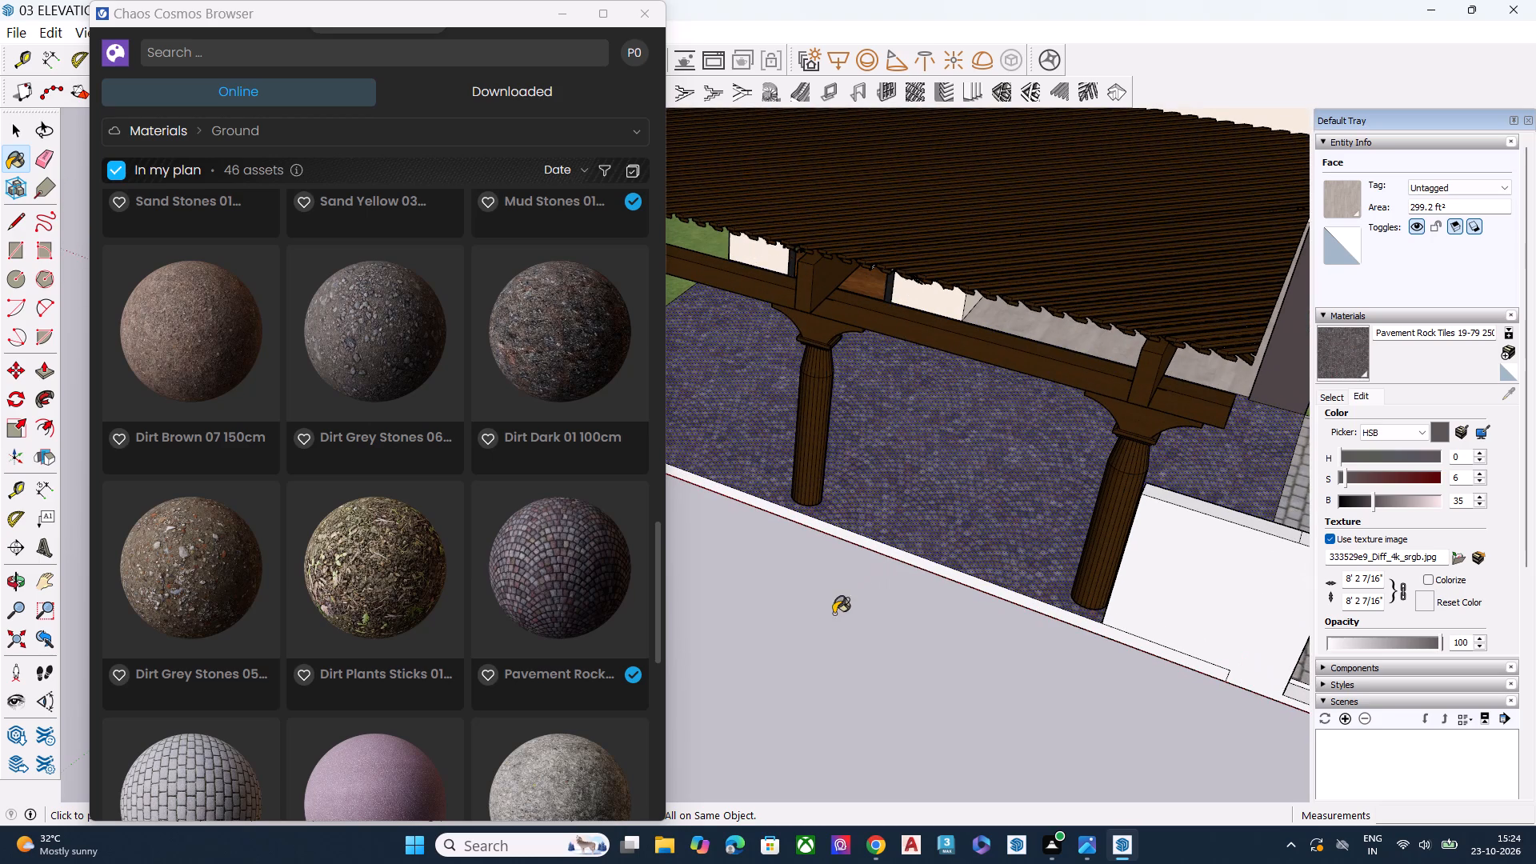
pyautogui.press('space')
pyautogui.click(810, 646)
pyautogui.scroll(-3, 819, 642)
pyautogui.moveTo(859, 642); pyautogui.dragTo(858, 512, button='middle')
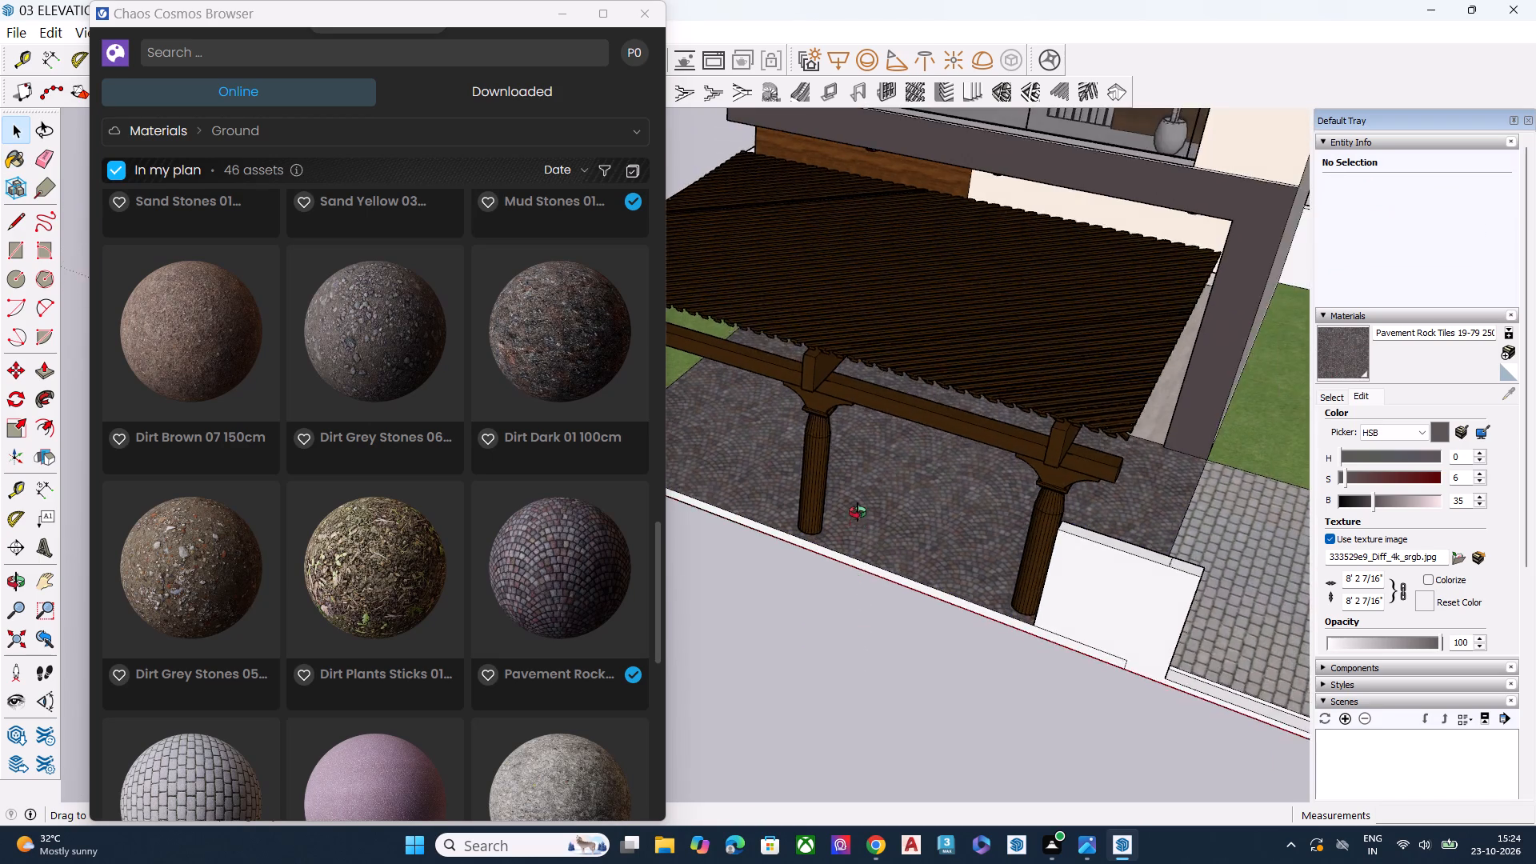
pyautogui.moveTo(858, 512); pyautogui.dragTo(864, 485, button='middle')
pyautogui.click(814, 629)
pyautogui.press('space')
# Look through the Ground materials in the Cosmos library again, comparing the asphalt, sand, dirt, grass and pavement options.
pyautogui.scroll(-3, 770, 602)
pyautogui.scroll(1, 768, 602)
pyautogui.scroll(-4, 768, 602)
pyautogui.scroll(-1, 970, 630)
pyautogui.scroll(1, 1241, 544)
pyautogui.scroll(-3, 550, 599)
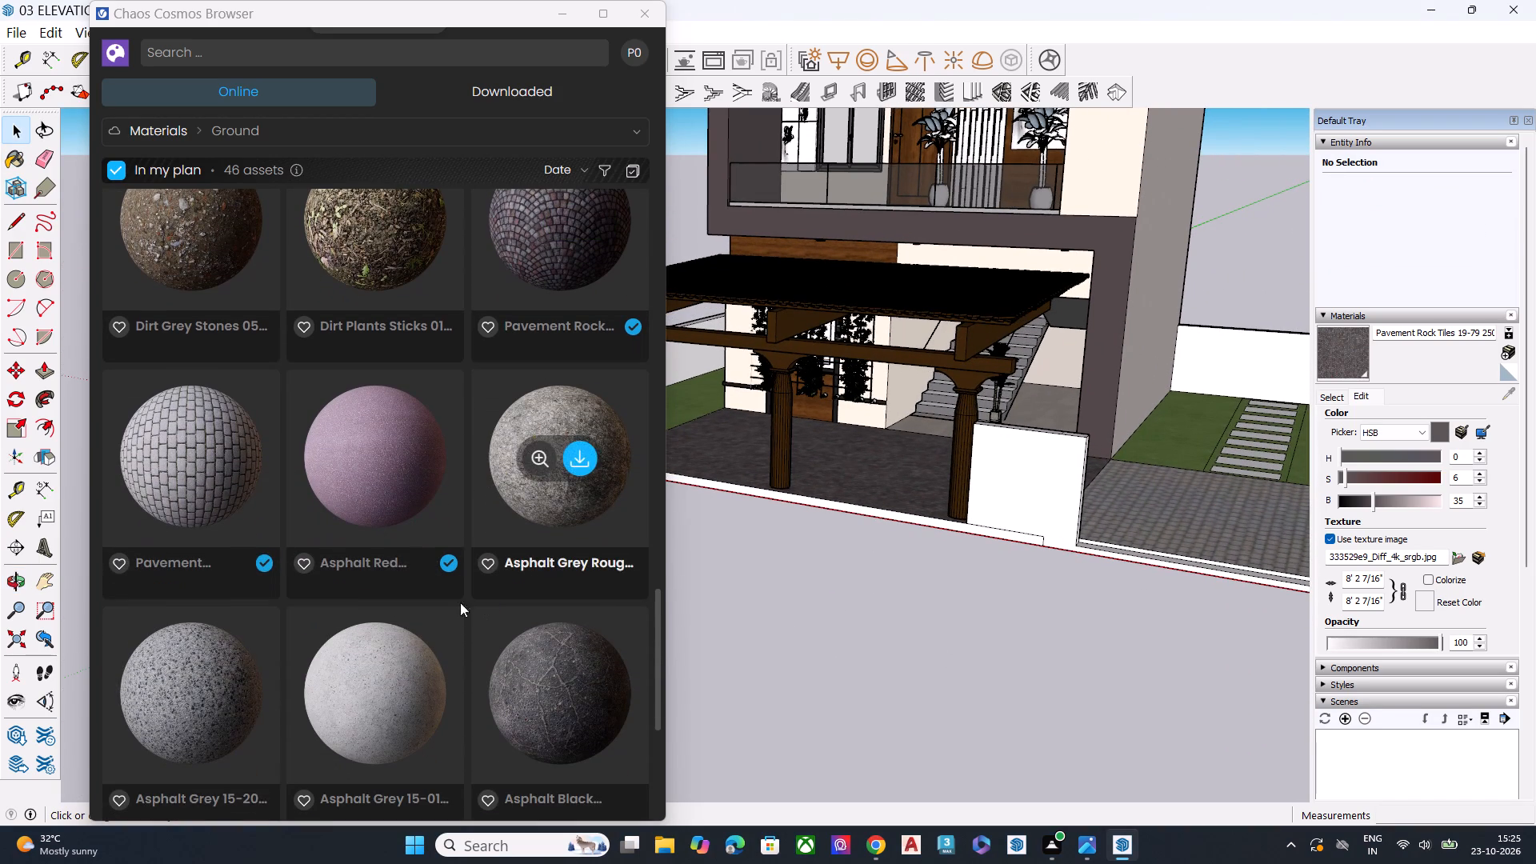
pyautogui.scroll(-1, 344, 578)
pyautogui.scroll(5, 372, 559)
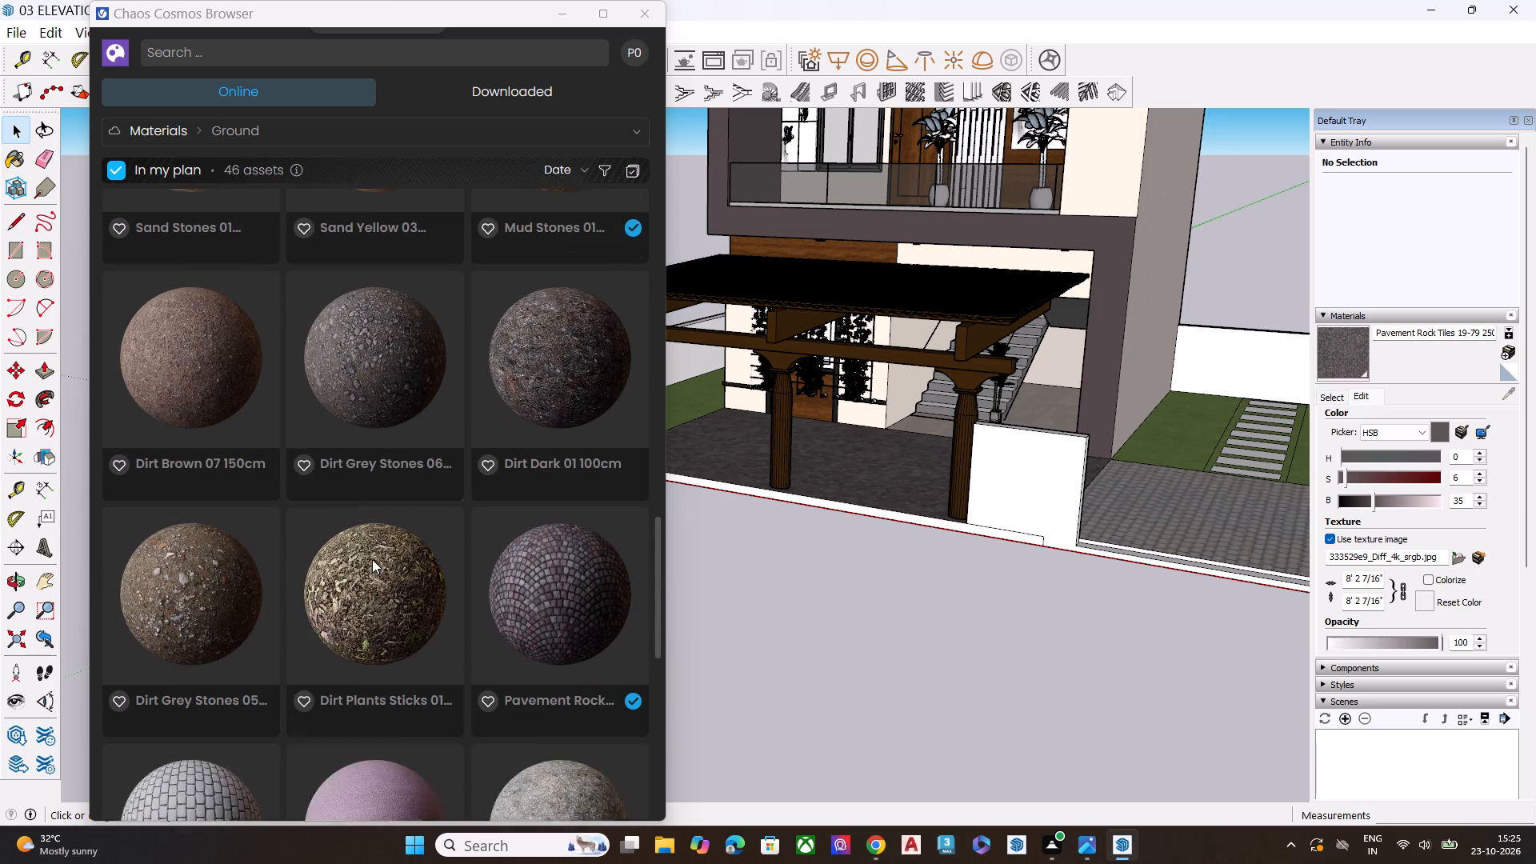
pyautogui.scroll(5, 446, 513)
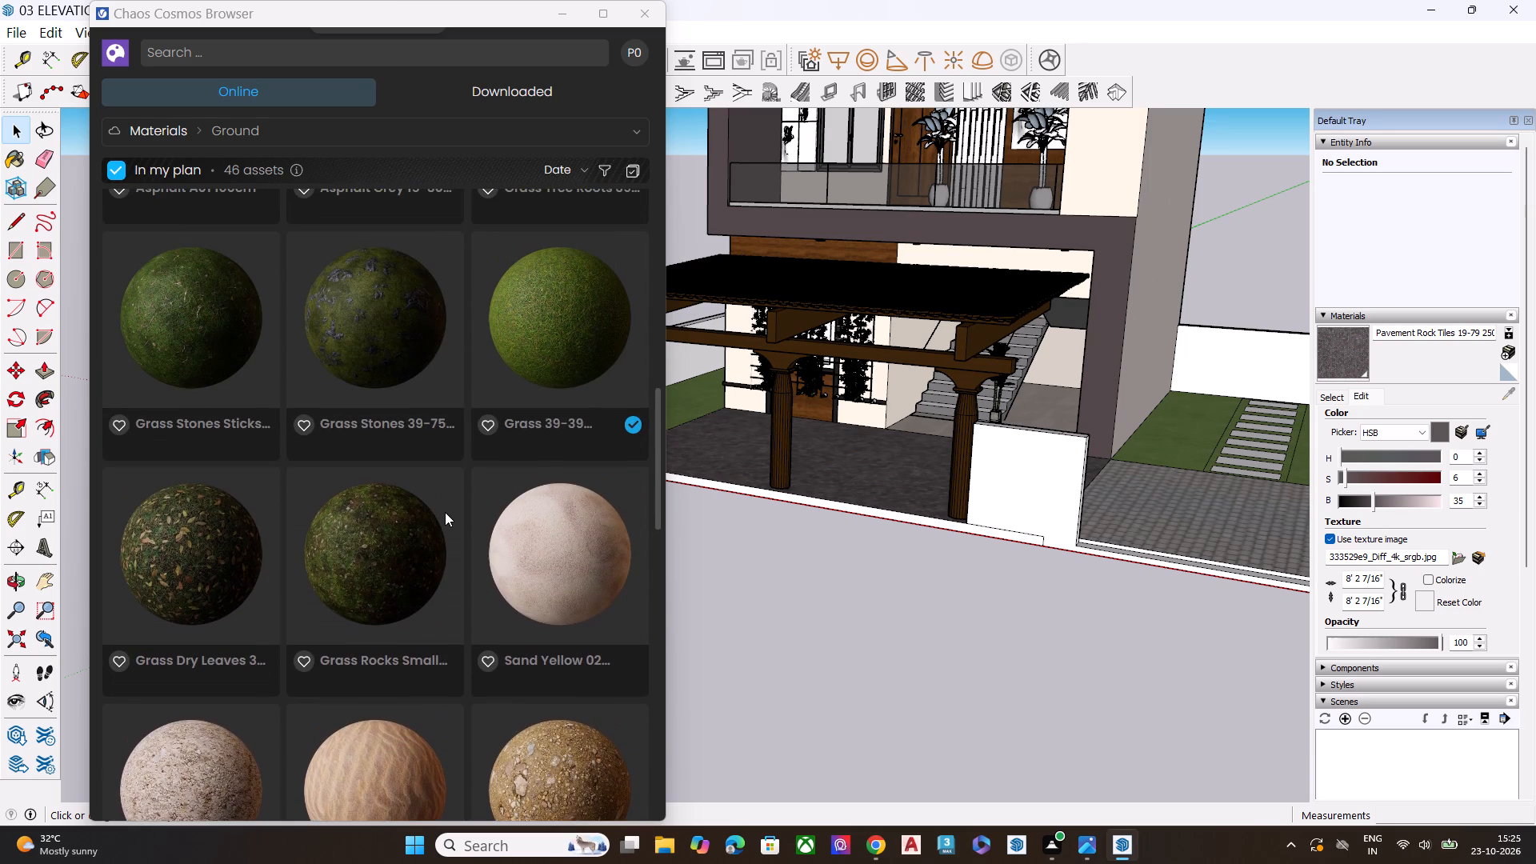
pyautogui.scroll(3, 445, 512)
pyautogui.scroll(-2, 445, 512)
pyautogui.scroll(2, 445, 512)
pyautogui.scroll(-1, 445, 512)
pyautogui.scroll(2, 445, 512)
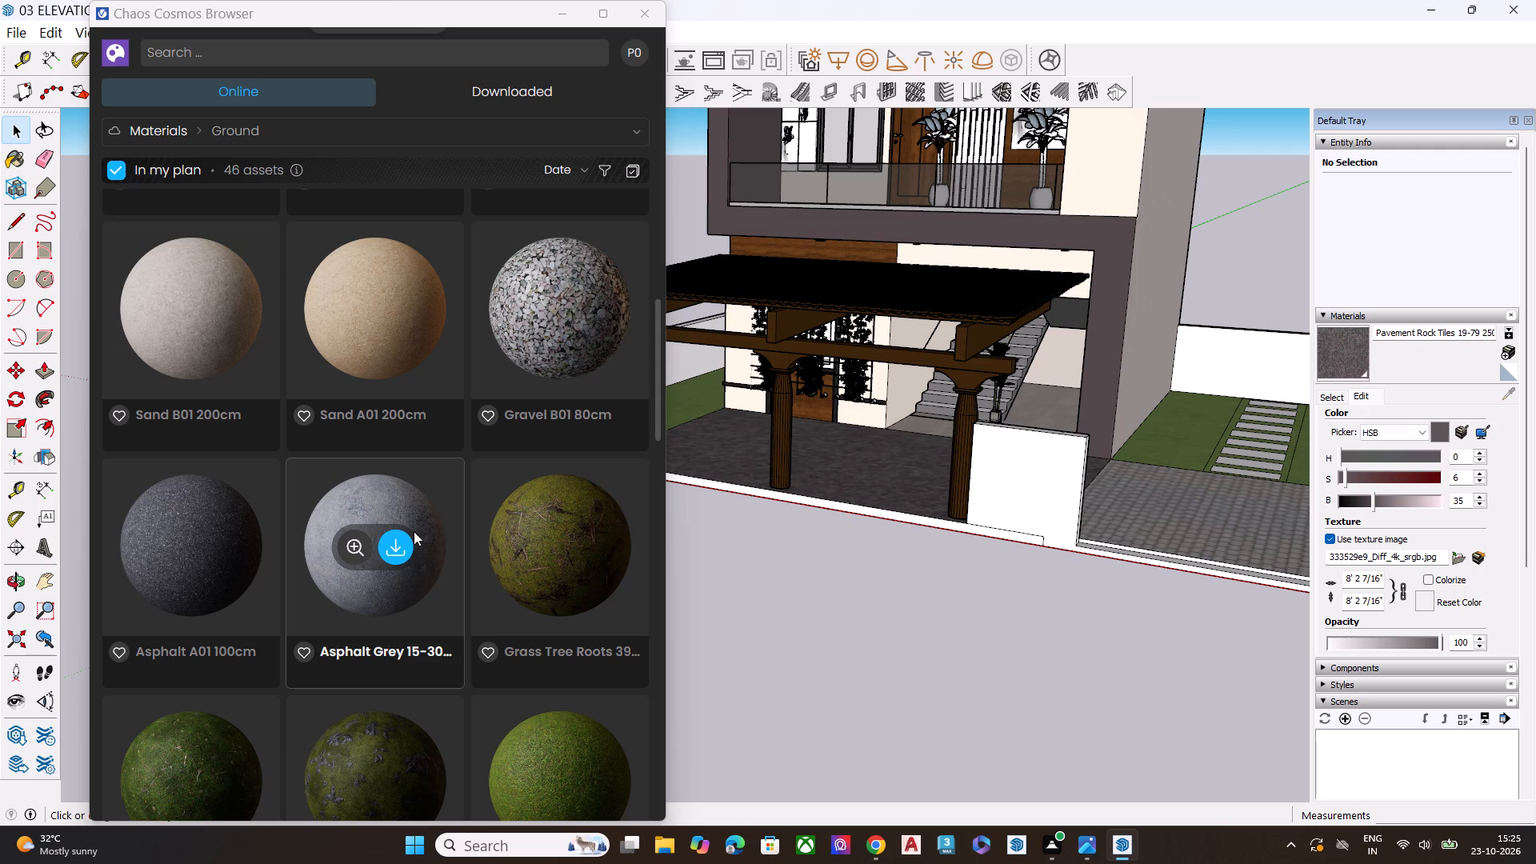
pyautogui.scroll(-8, 556, 431)
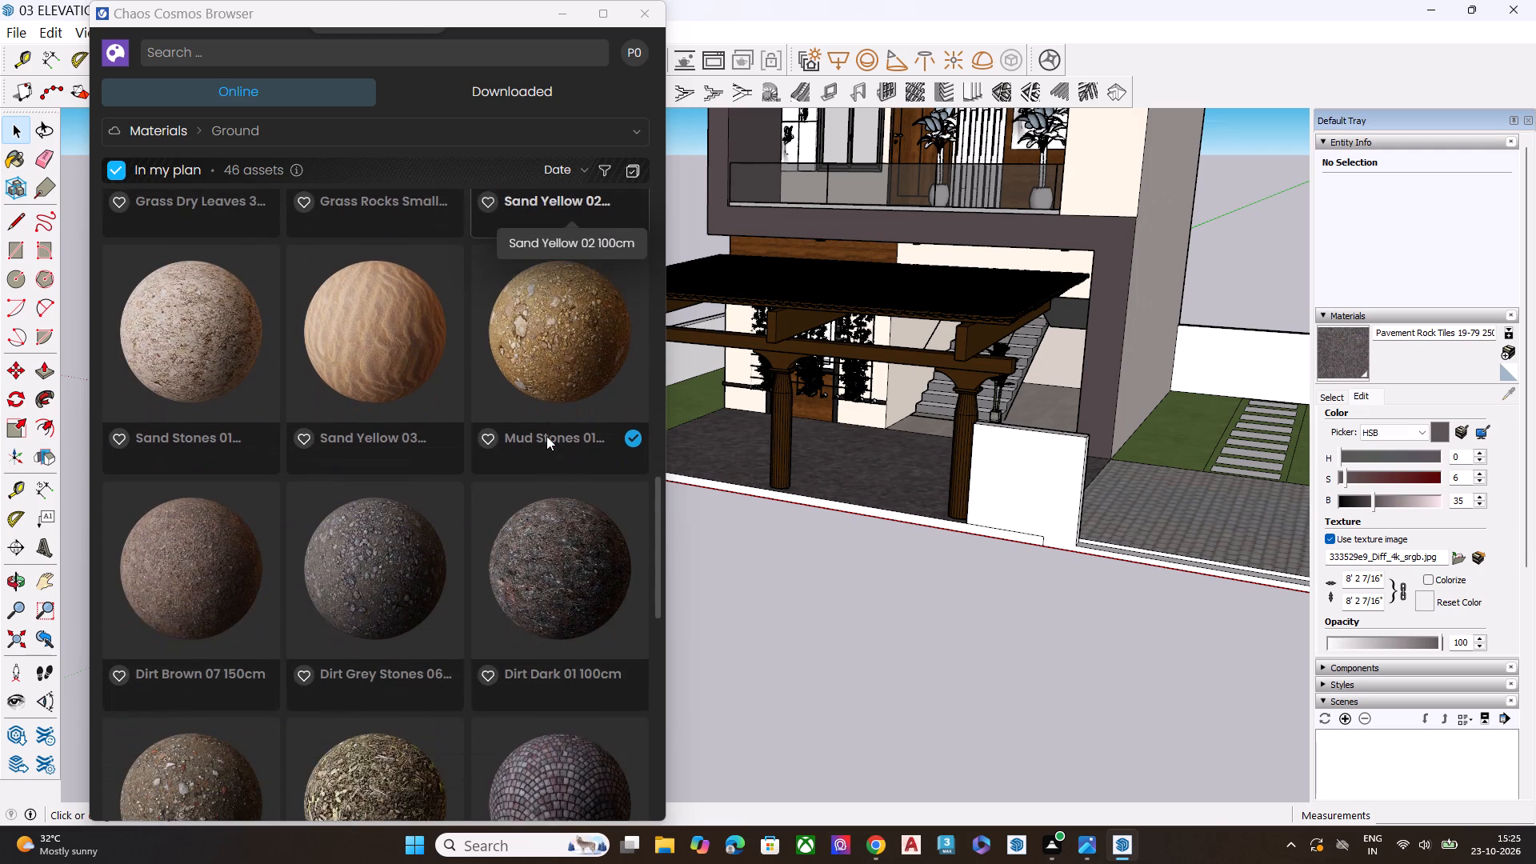
pyautogui.scroll(-6, 546, 437)
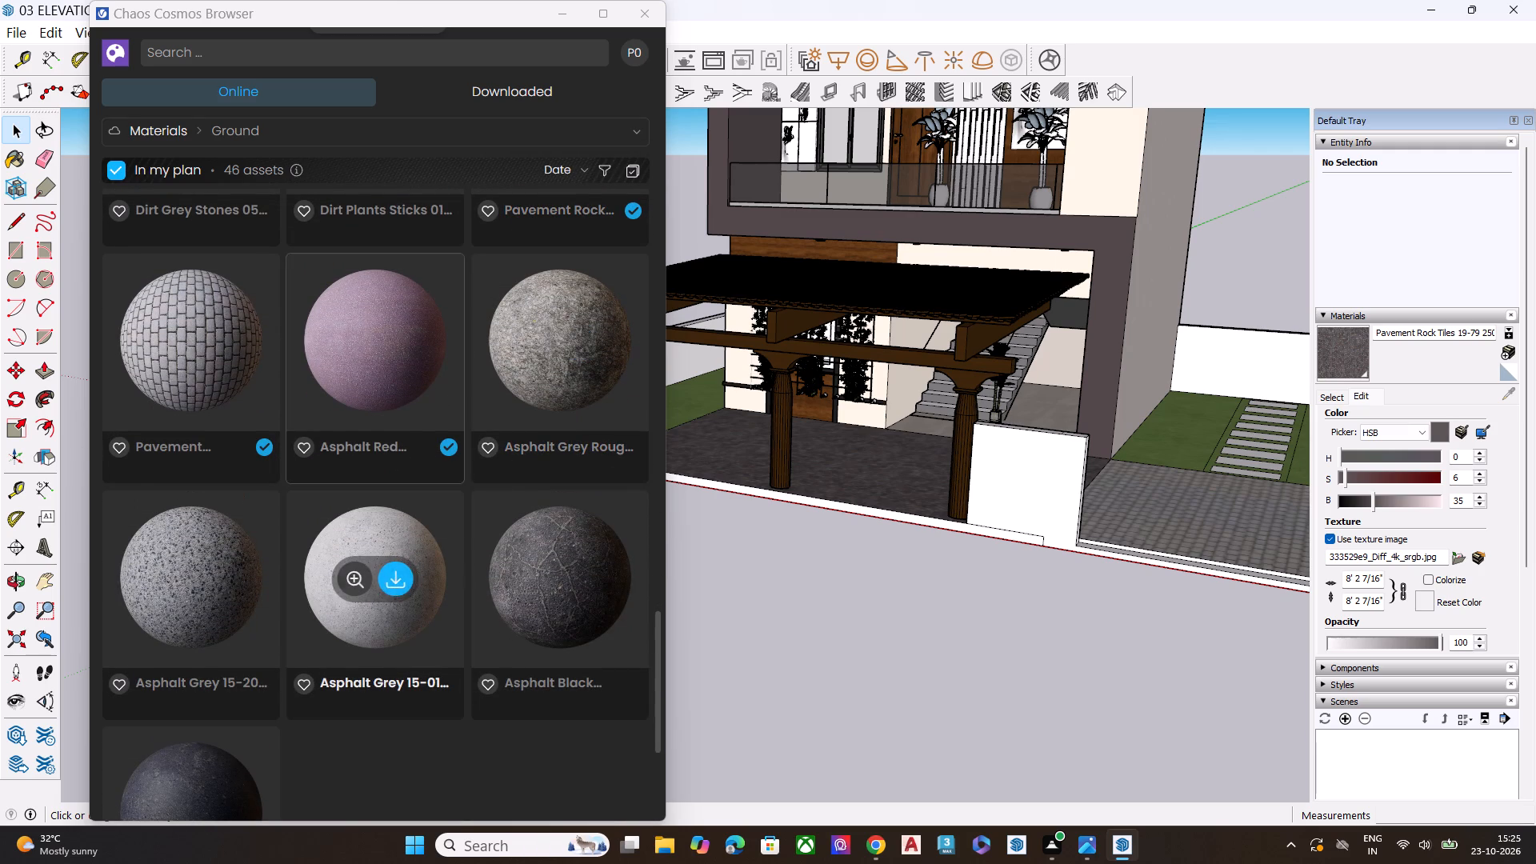
# Import Sandstone 150cm from the Stone category of the Cosmos library and select it in the V-Ray material list.
pyautogui.click(267, 124)
pyautogui.click(262, 450)
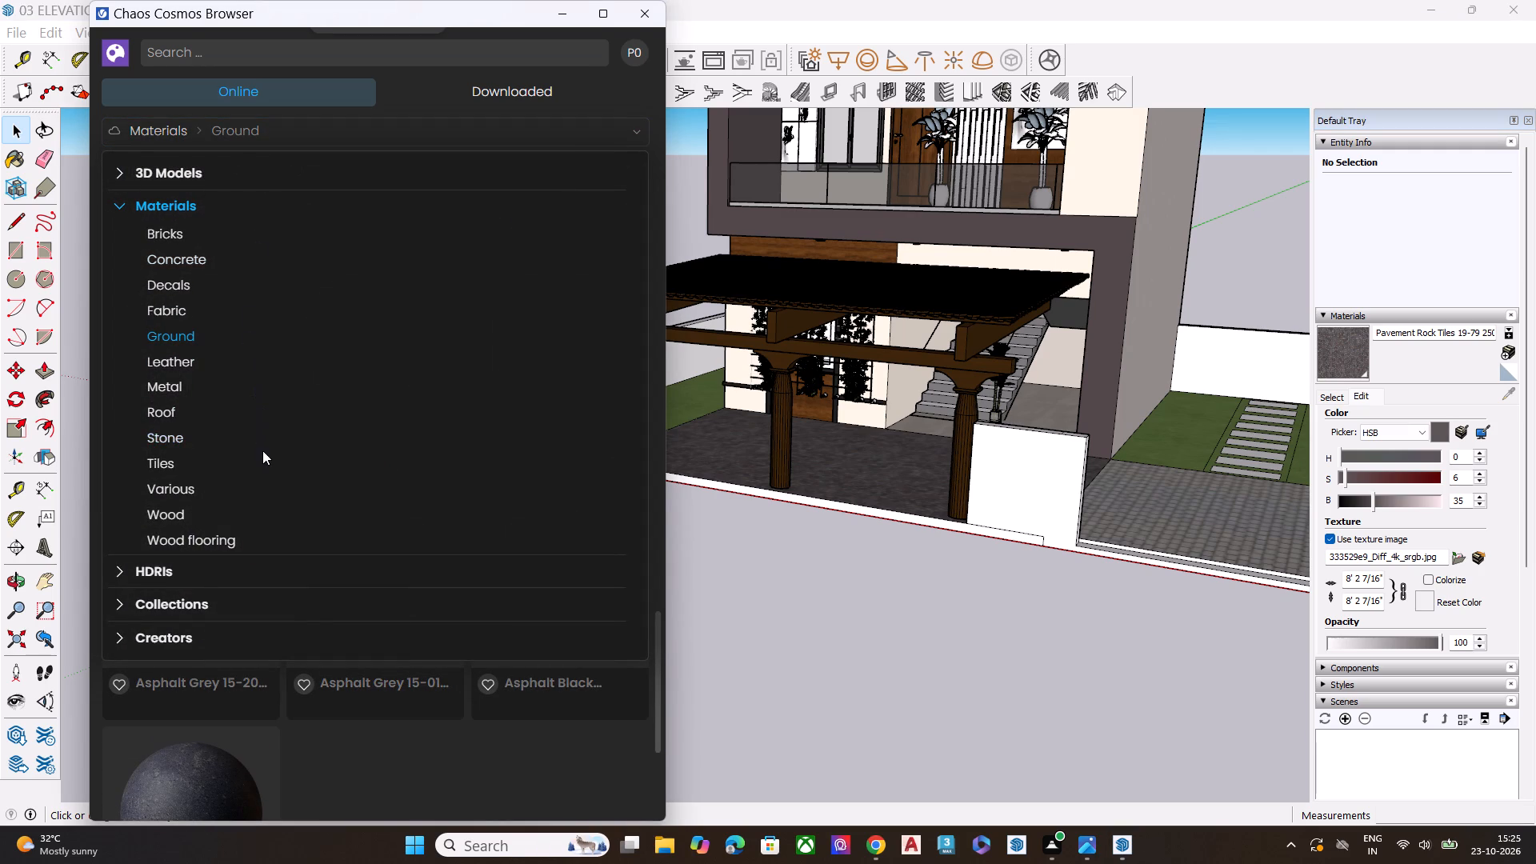
pyautogui.click(183, 442)
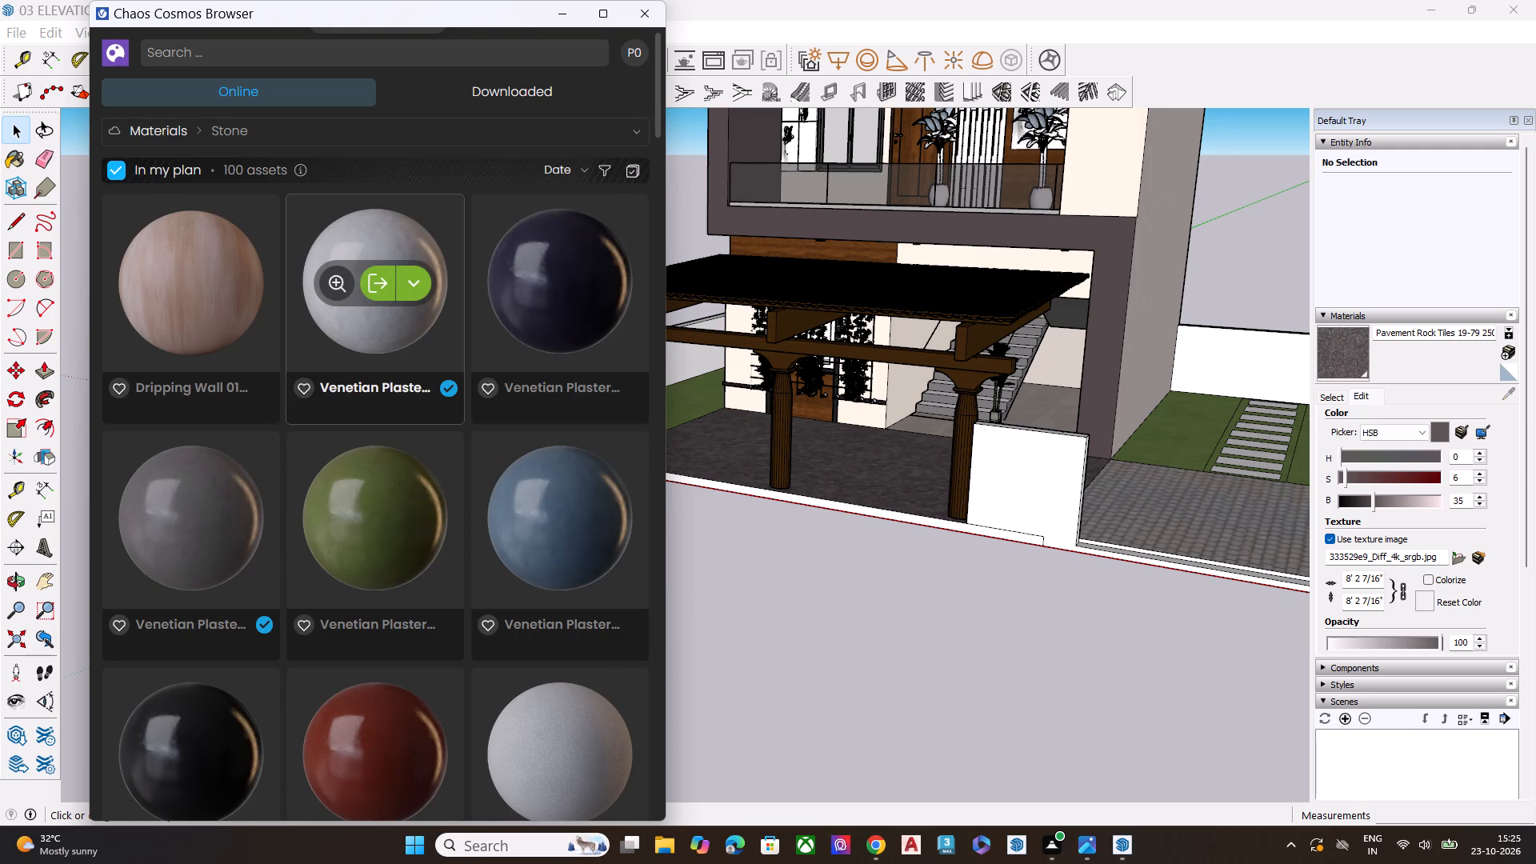
pyautogui.scroll(-7, 402, 513)
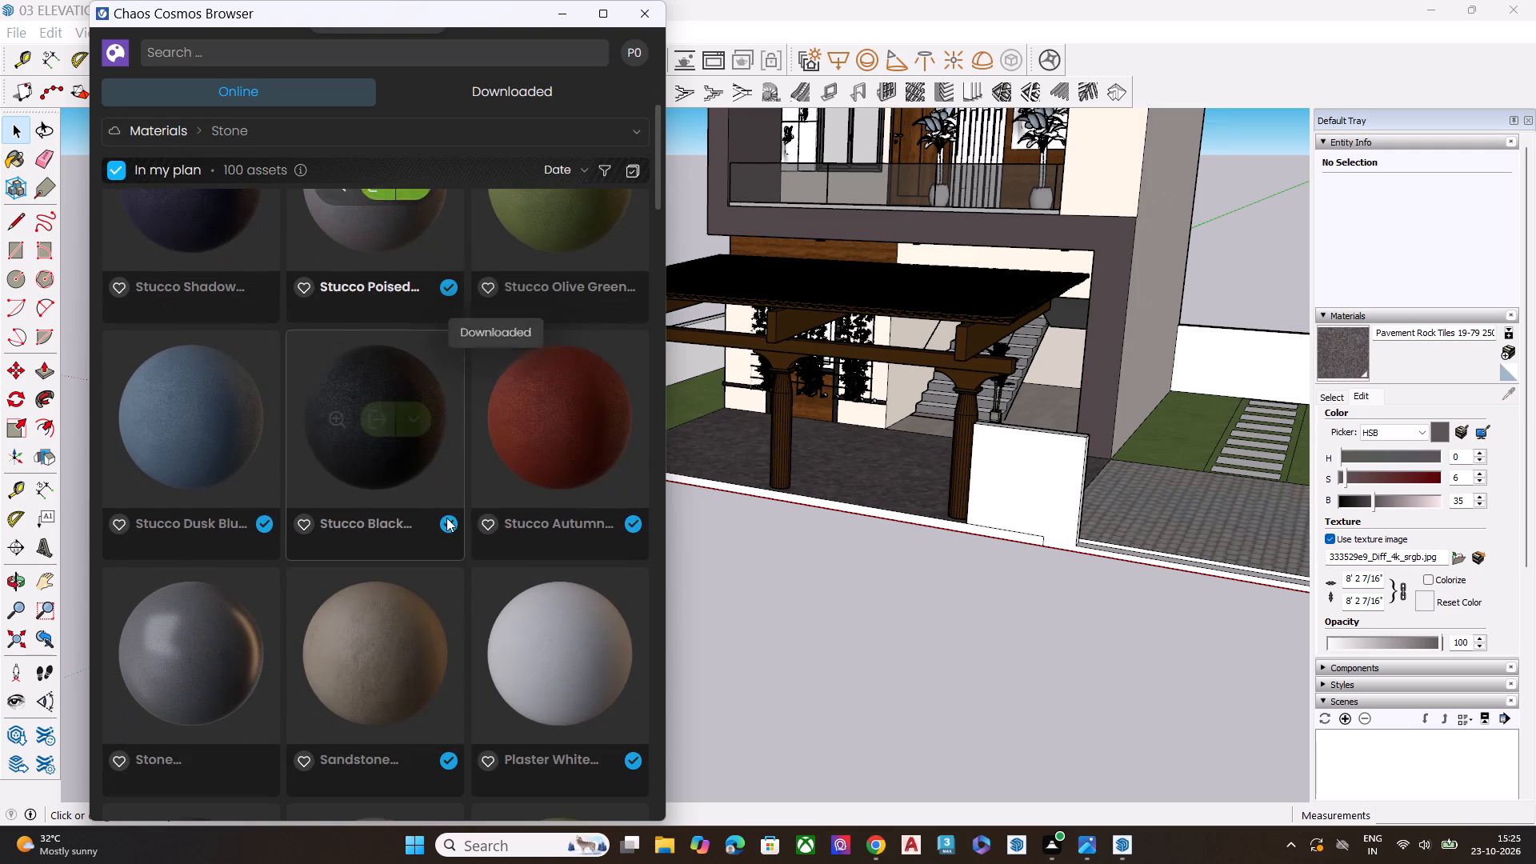
pyautogui.scroll(-1, 231, 456)
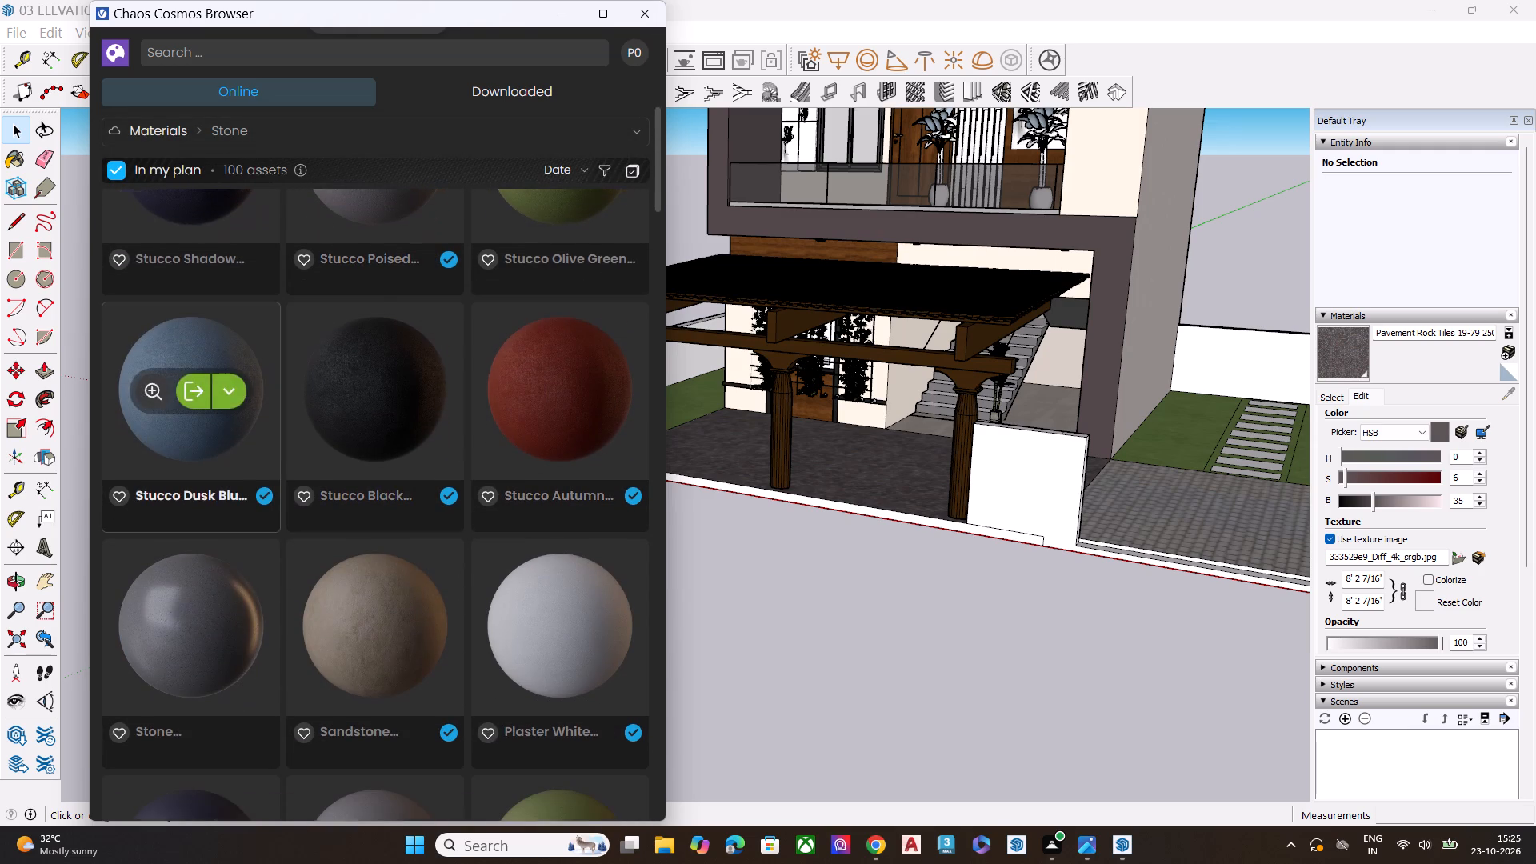
pyautogui.click(378, 534)
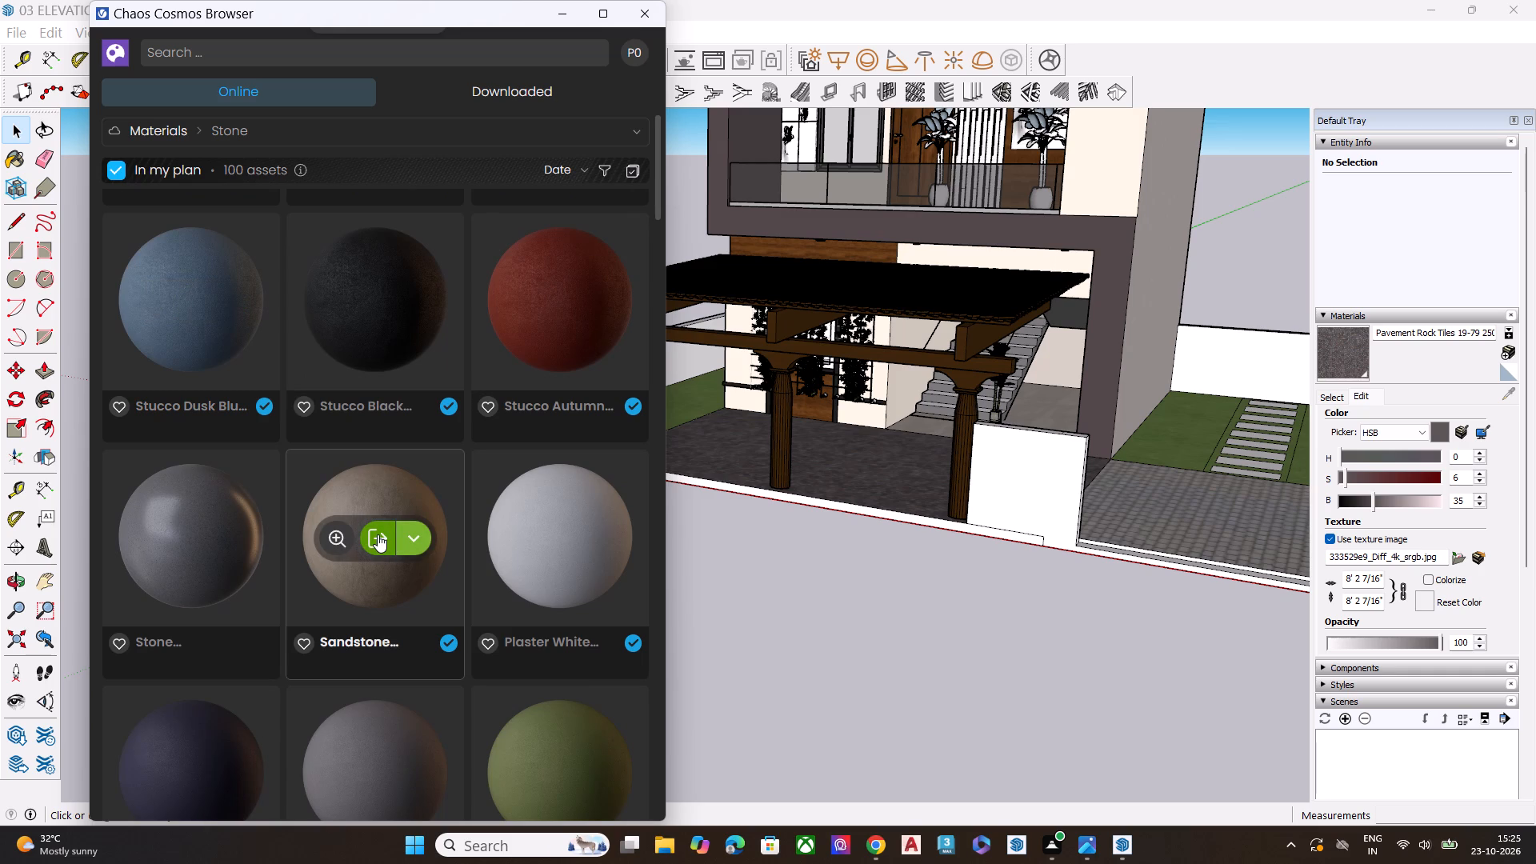
pyautogui.click(1120, 850)
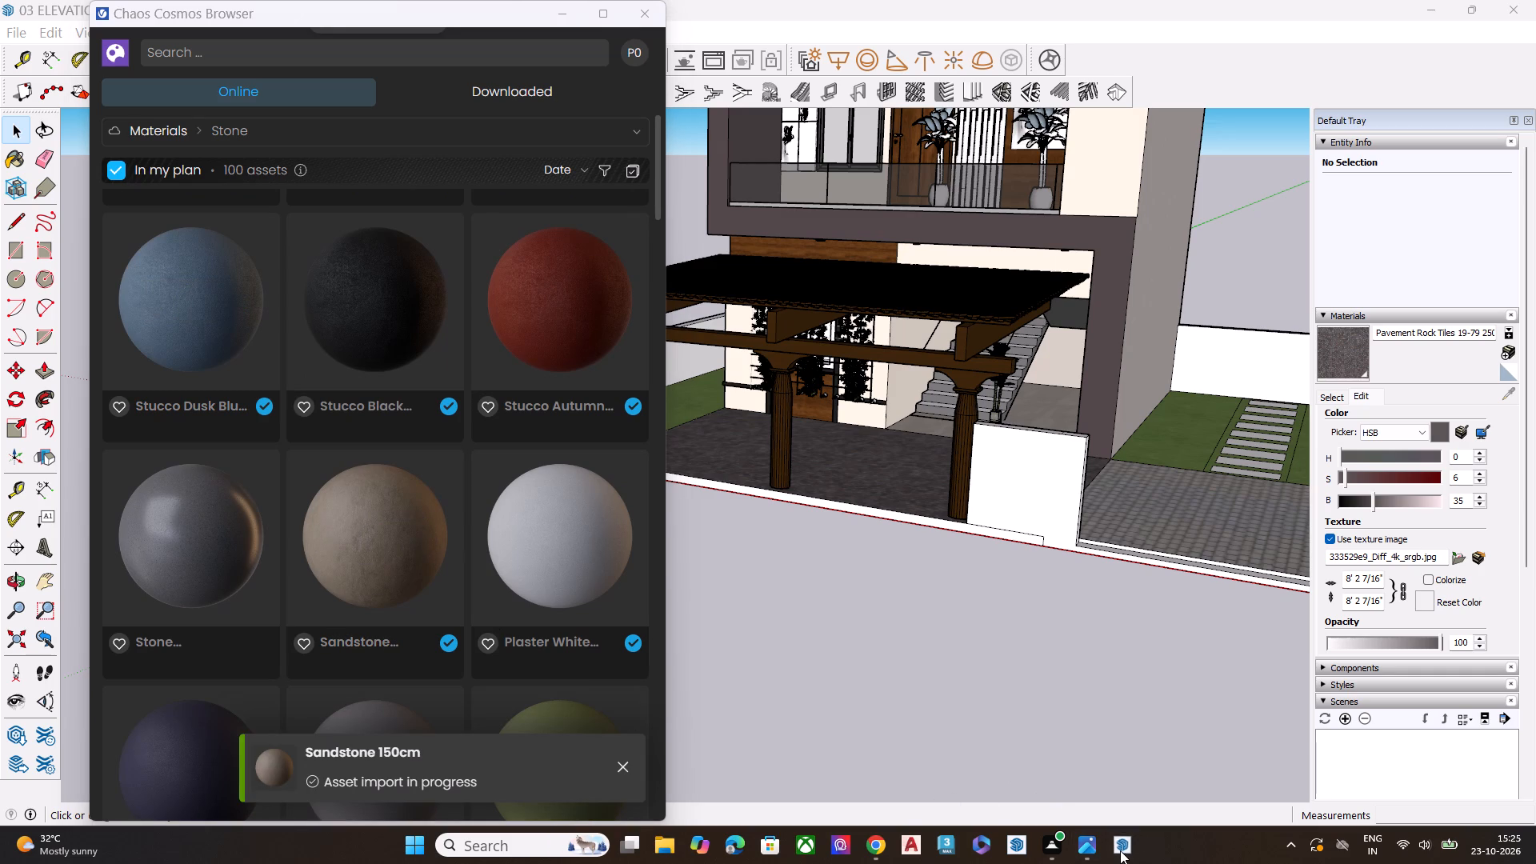
pyautogui.click(1121, 840)
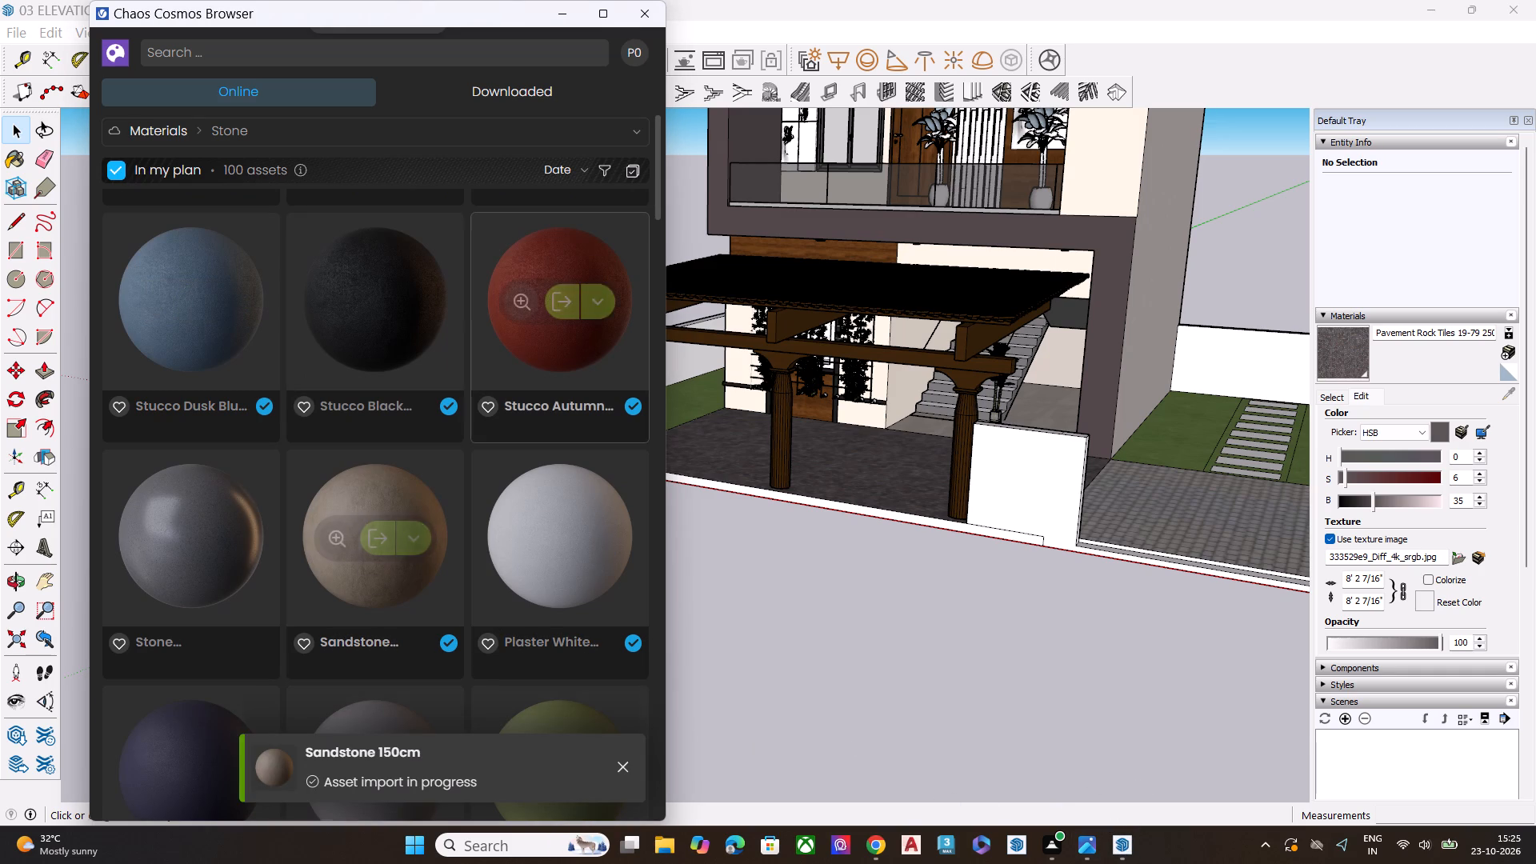
pyautogui.moveTo(478, 15); pyautogui.dragTo(342, 149)
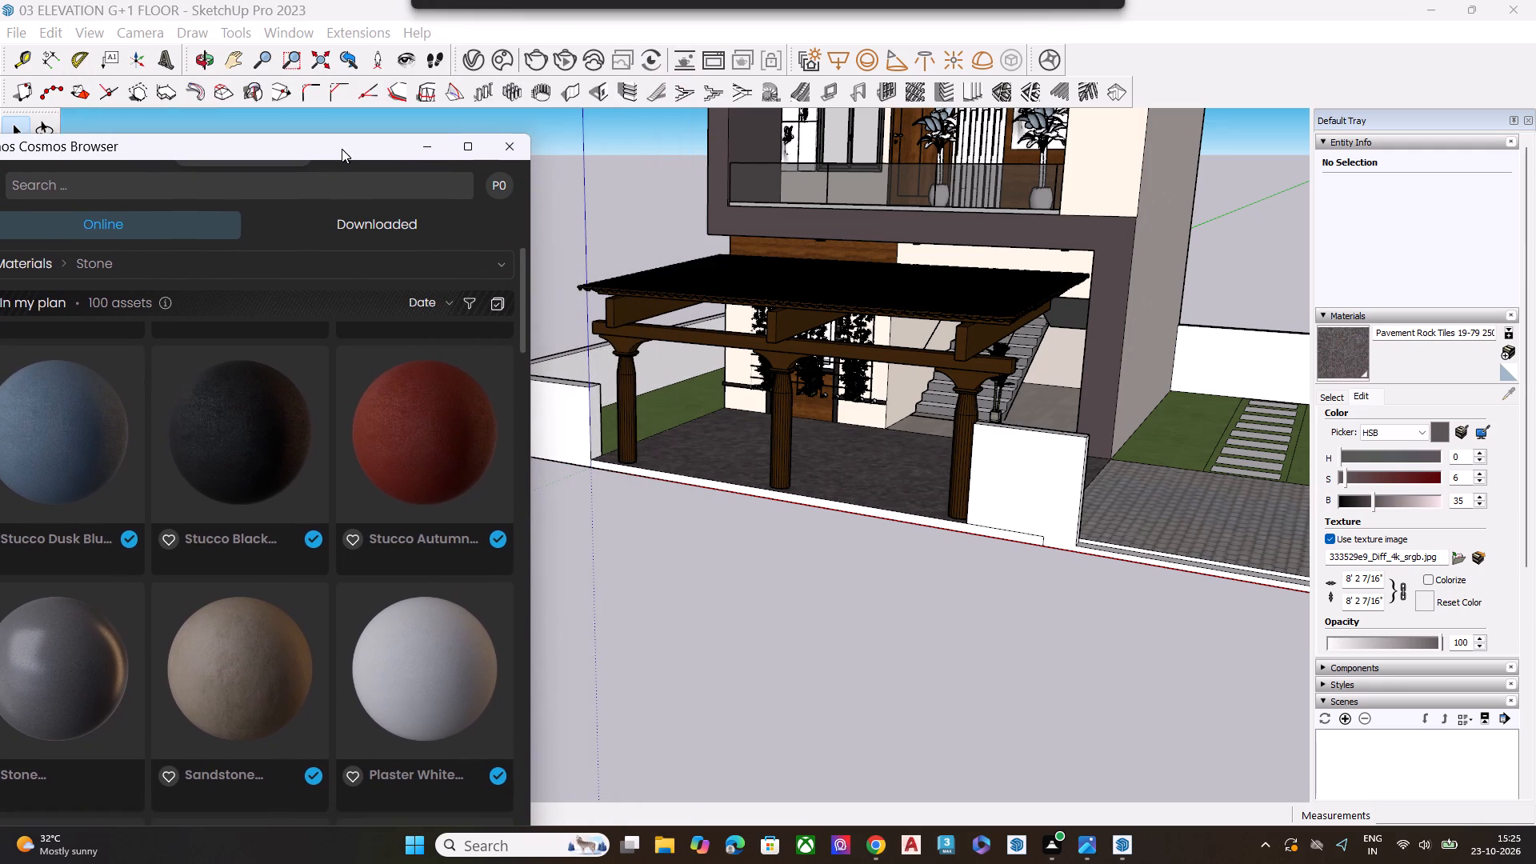
pyautogui.moveTo(342, 149); pyautogui.dragTo(346, 132)
pyautogui.click(472, 65)
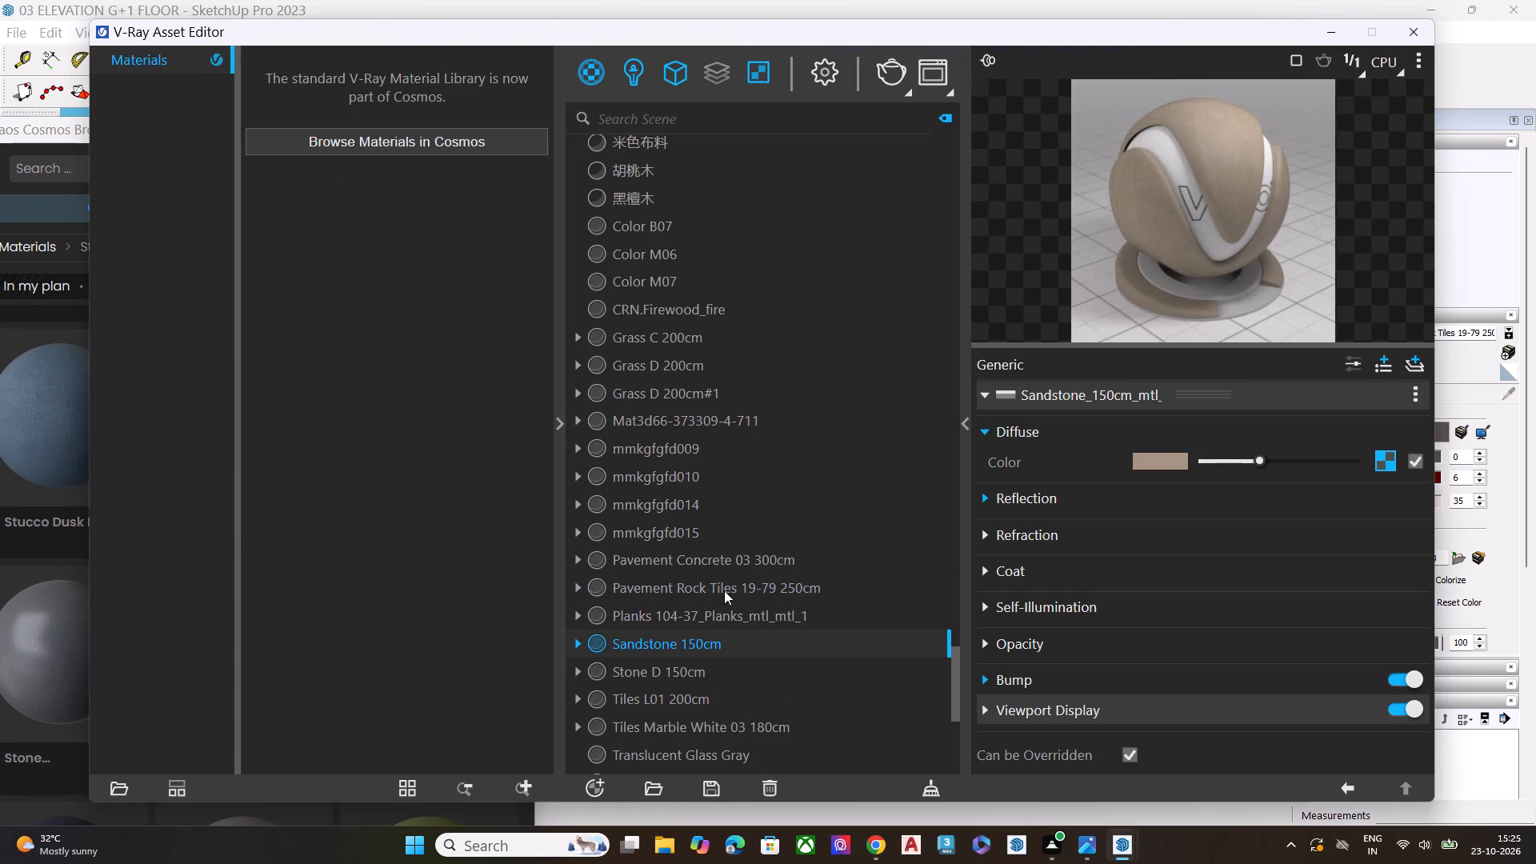
pyautogui.click(658, 643)
pyautogui.click(1326, 32)
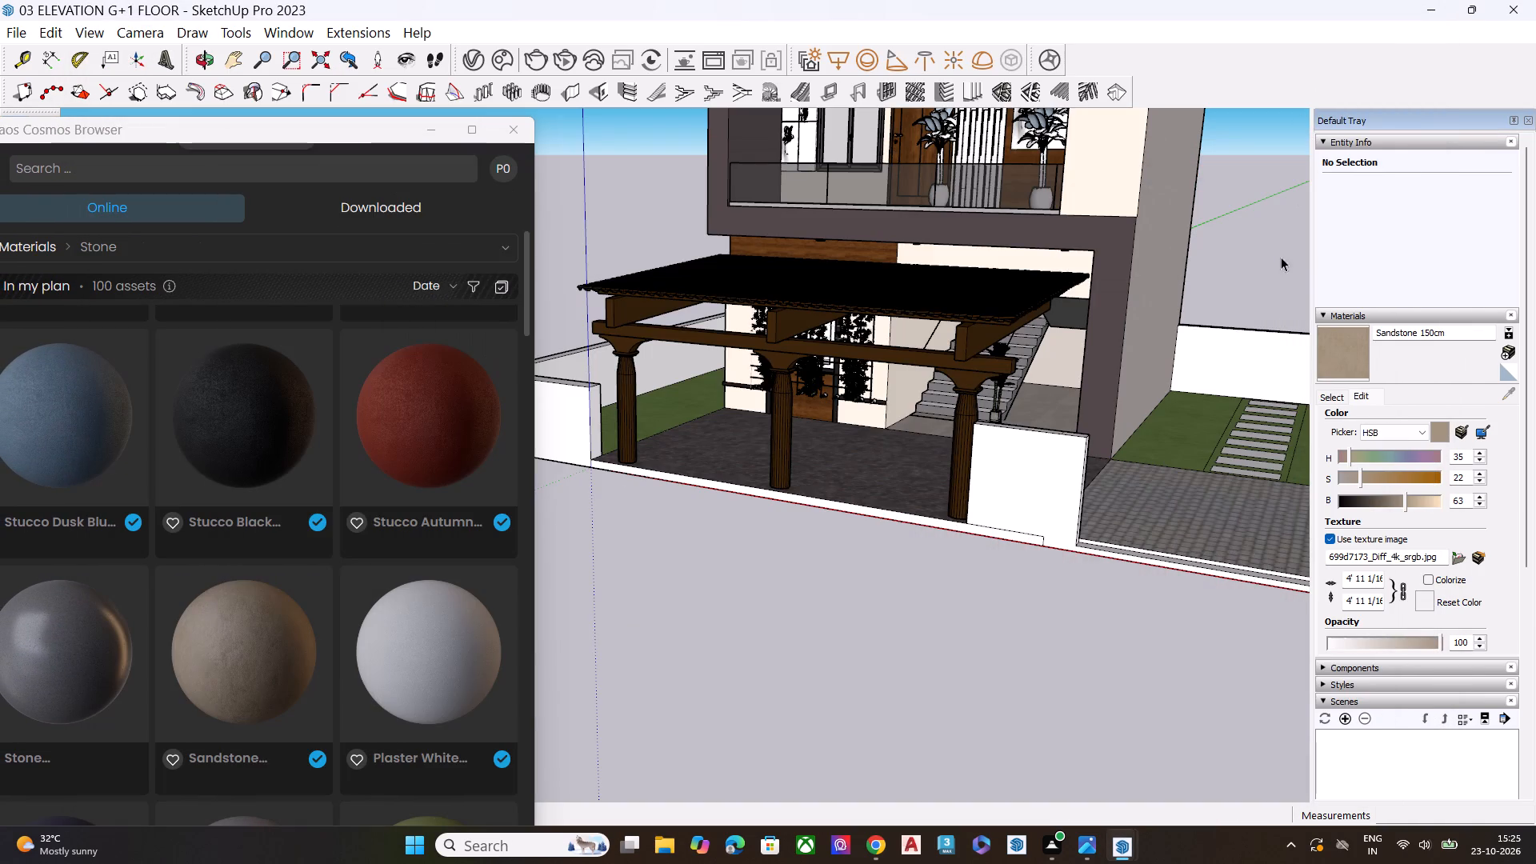
# Paint all nine stepping stones of the side lawn path with Sandstone 150cm.
pyautogui.click(1340, 364)
pyautogui.scroll(-9, 561, 509)
pyautogui.moveTo(902, 498); pyautogui.dragTo(882, 696, button='middle')
pyautogui.scroll(16, 1034, 563)
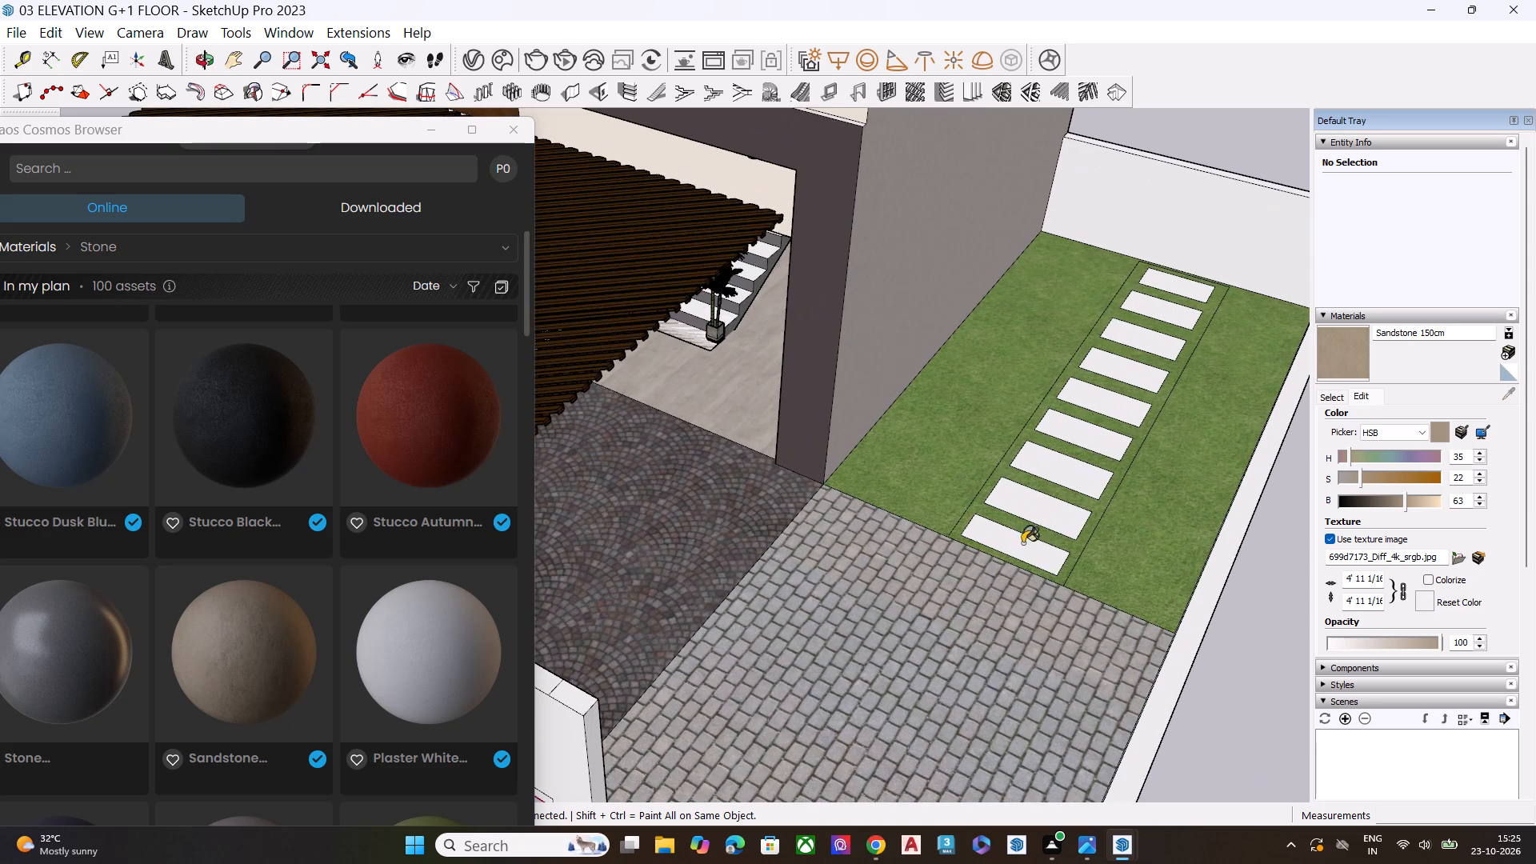
pyautogui.click(1023, 547)
pyautogui.click(1052, 516)
pyautogui.click(1070, 469)
pyautogui.click(1094, 437)
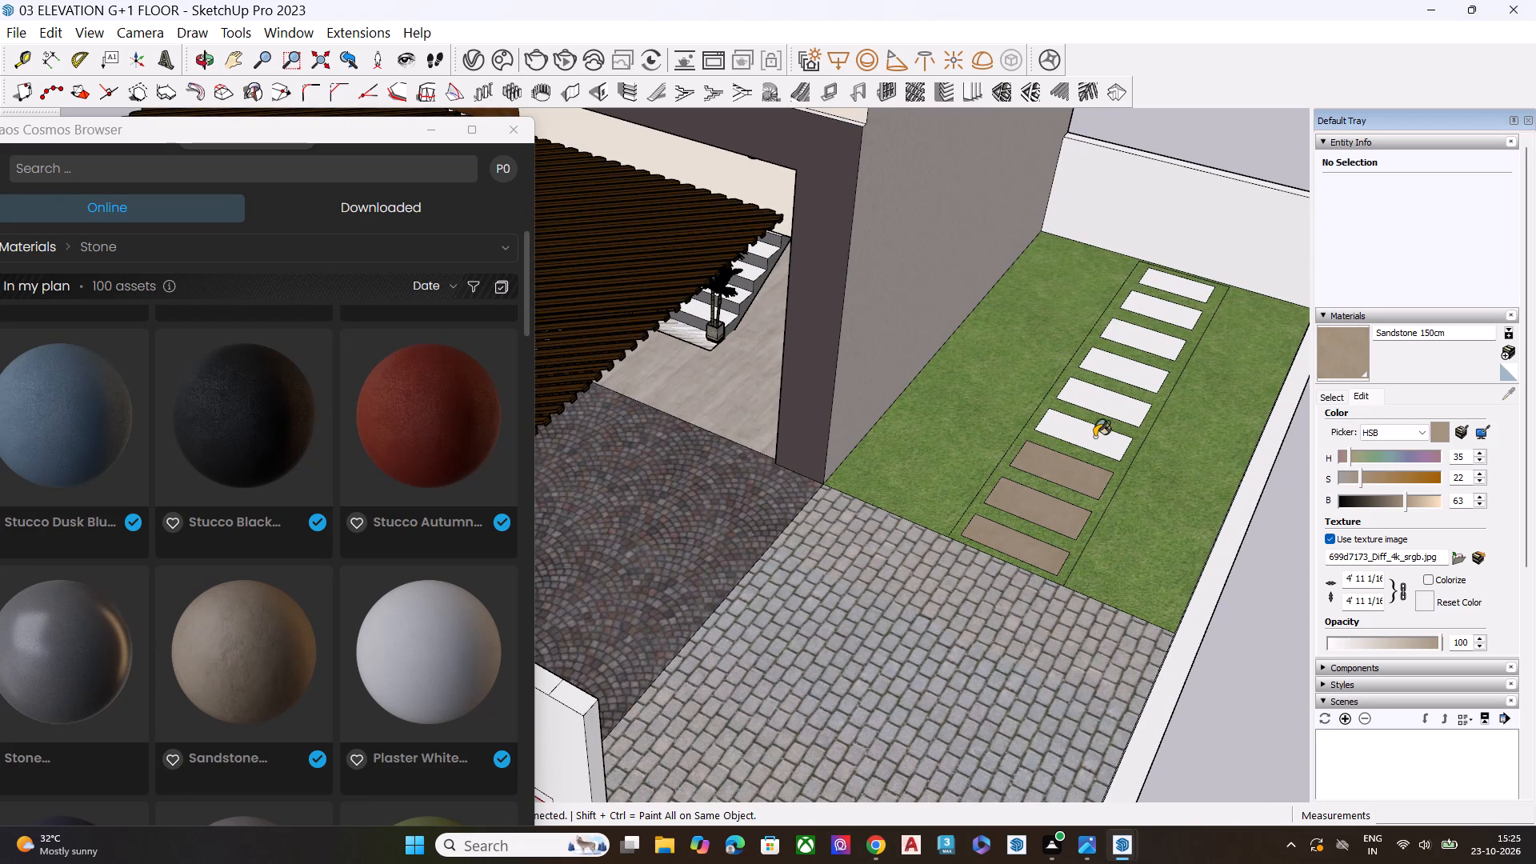
pyautogui.click(1111, 405)
pyautogui.click(1129, 376)
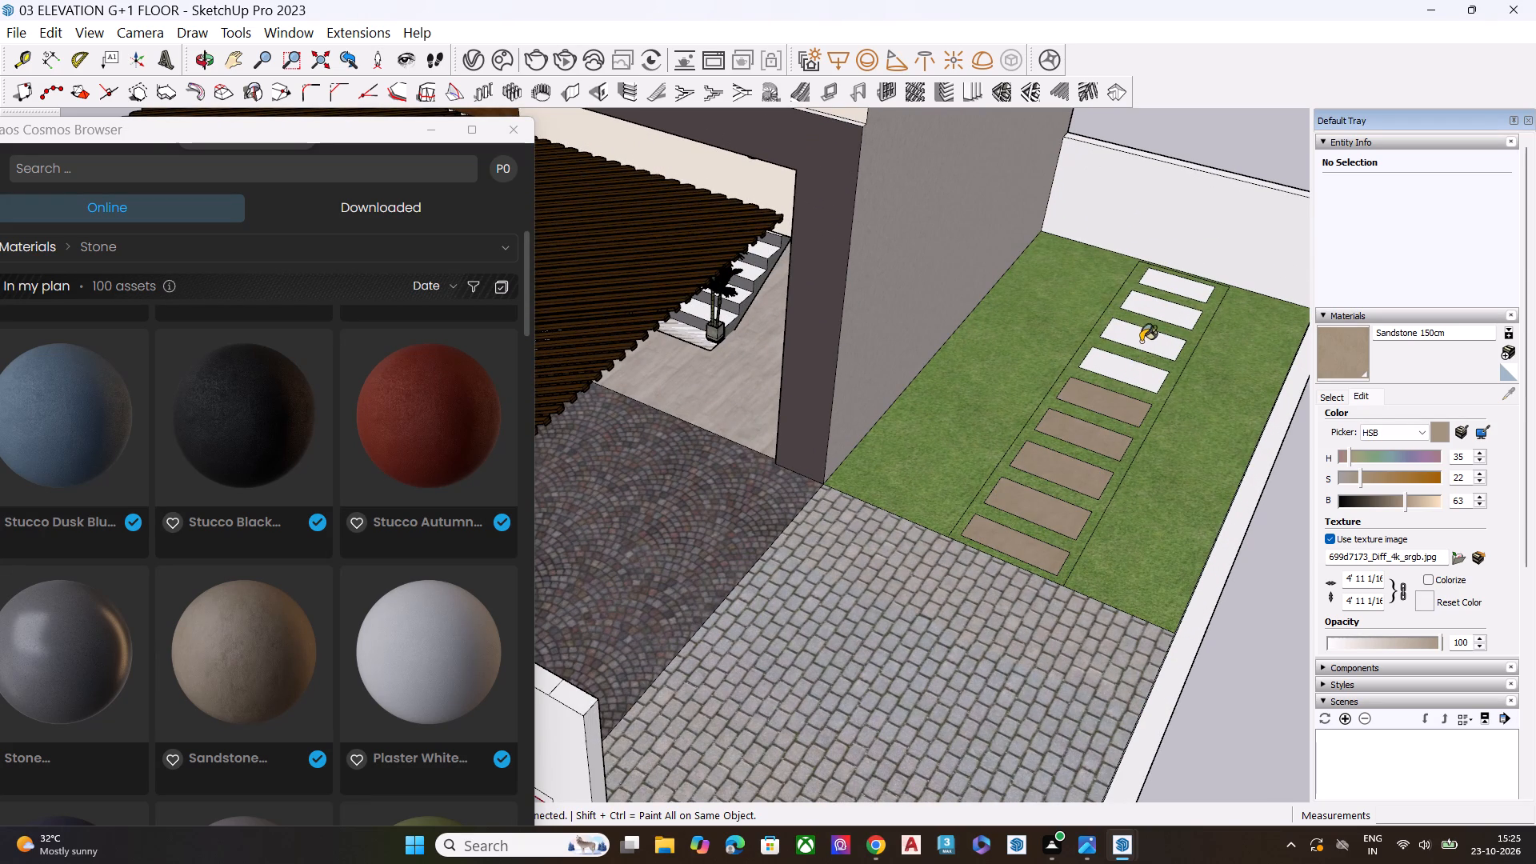
pyautogui.click(1141, 340)
pyautogui.click(1164, 312)
pyautogui.click(1177, 288)
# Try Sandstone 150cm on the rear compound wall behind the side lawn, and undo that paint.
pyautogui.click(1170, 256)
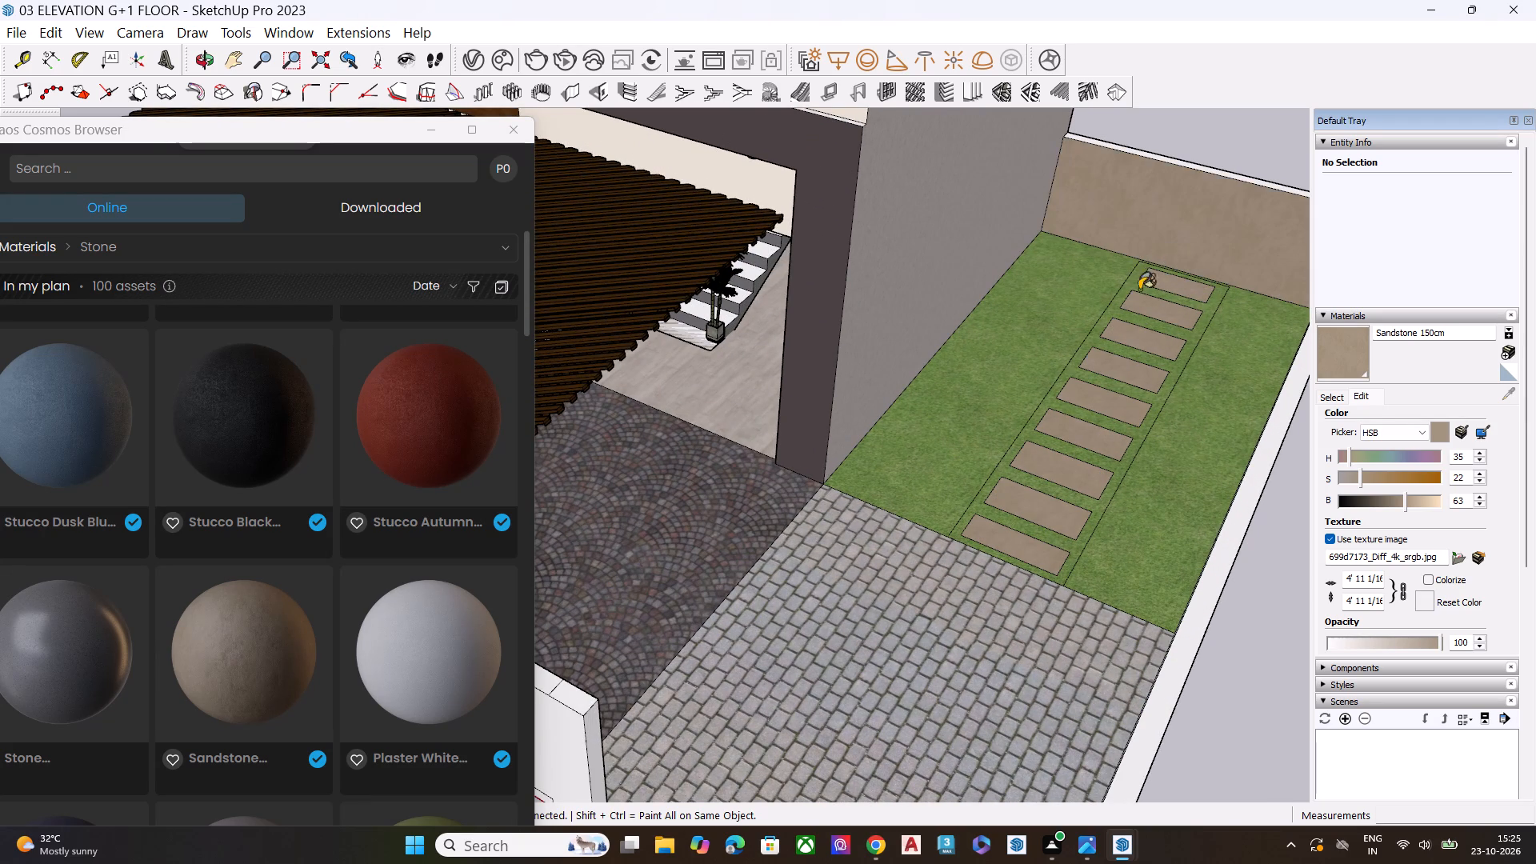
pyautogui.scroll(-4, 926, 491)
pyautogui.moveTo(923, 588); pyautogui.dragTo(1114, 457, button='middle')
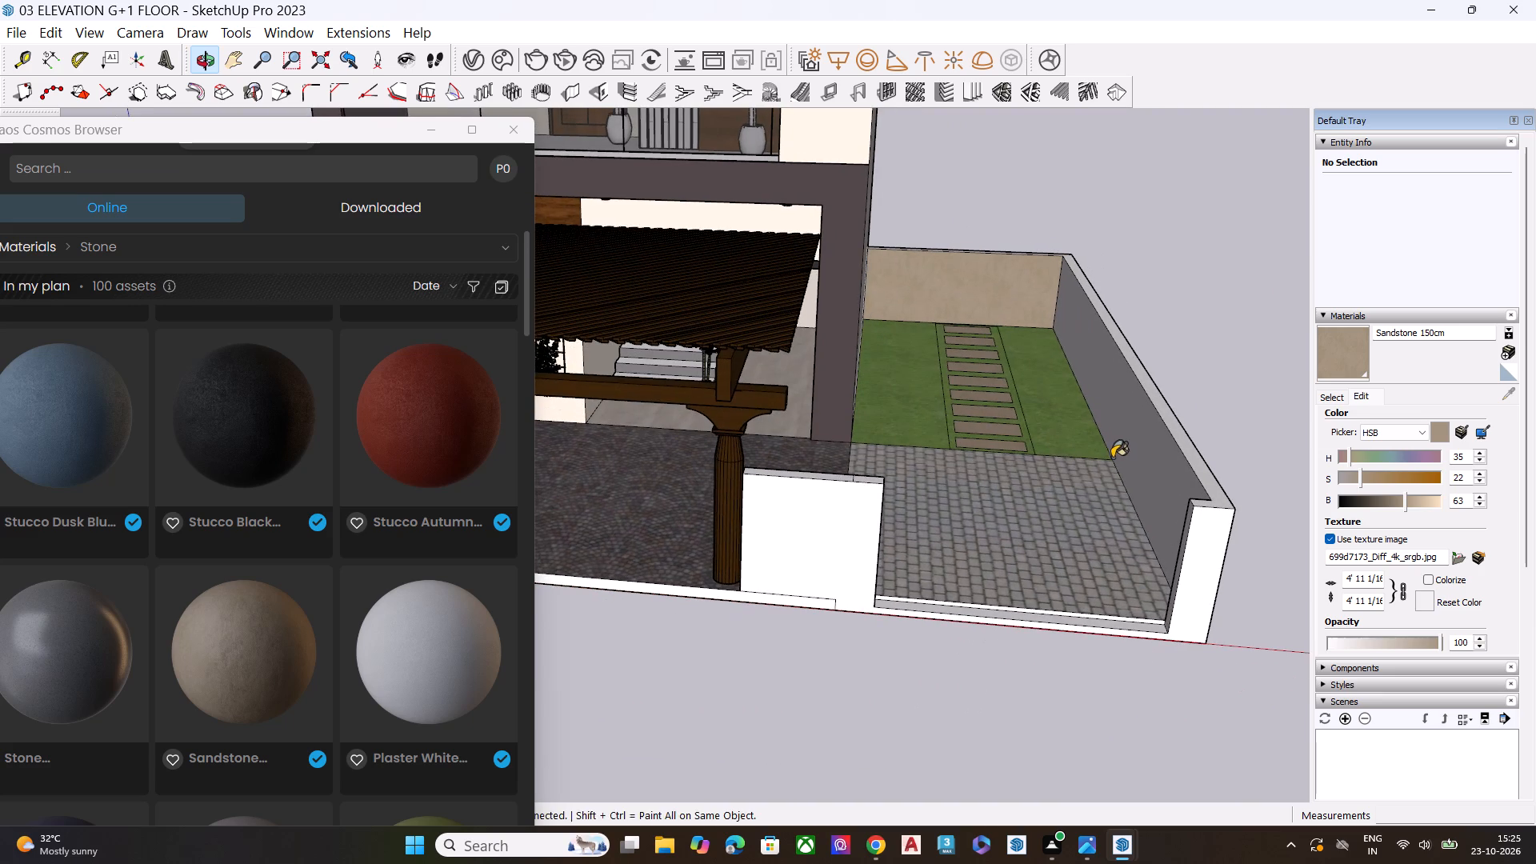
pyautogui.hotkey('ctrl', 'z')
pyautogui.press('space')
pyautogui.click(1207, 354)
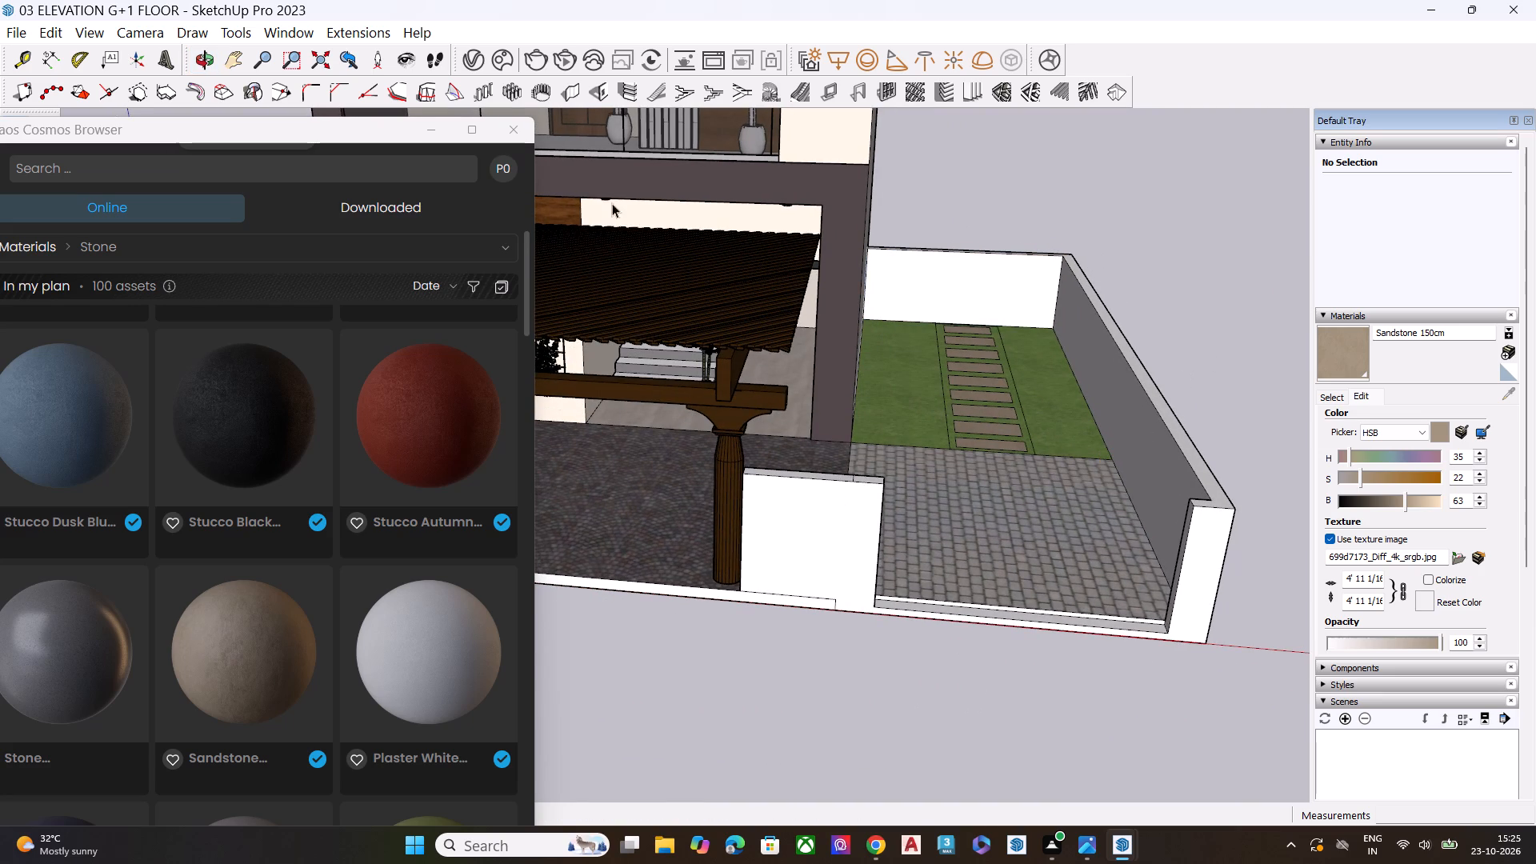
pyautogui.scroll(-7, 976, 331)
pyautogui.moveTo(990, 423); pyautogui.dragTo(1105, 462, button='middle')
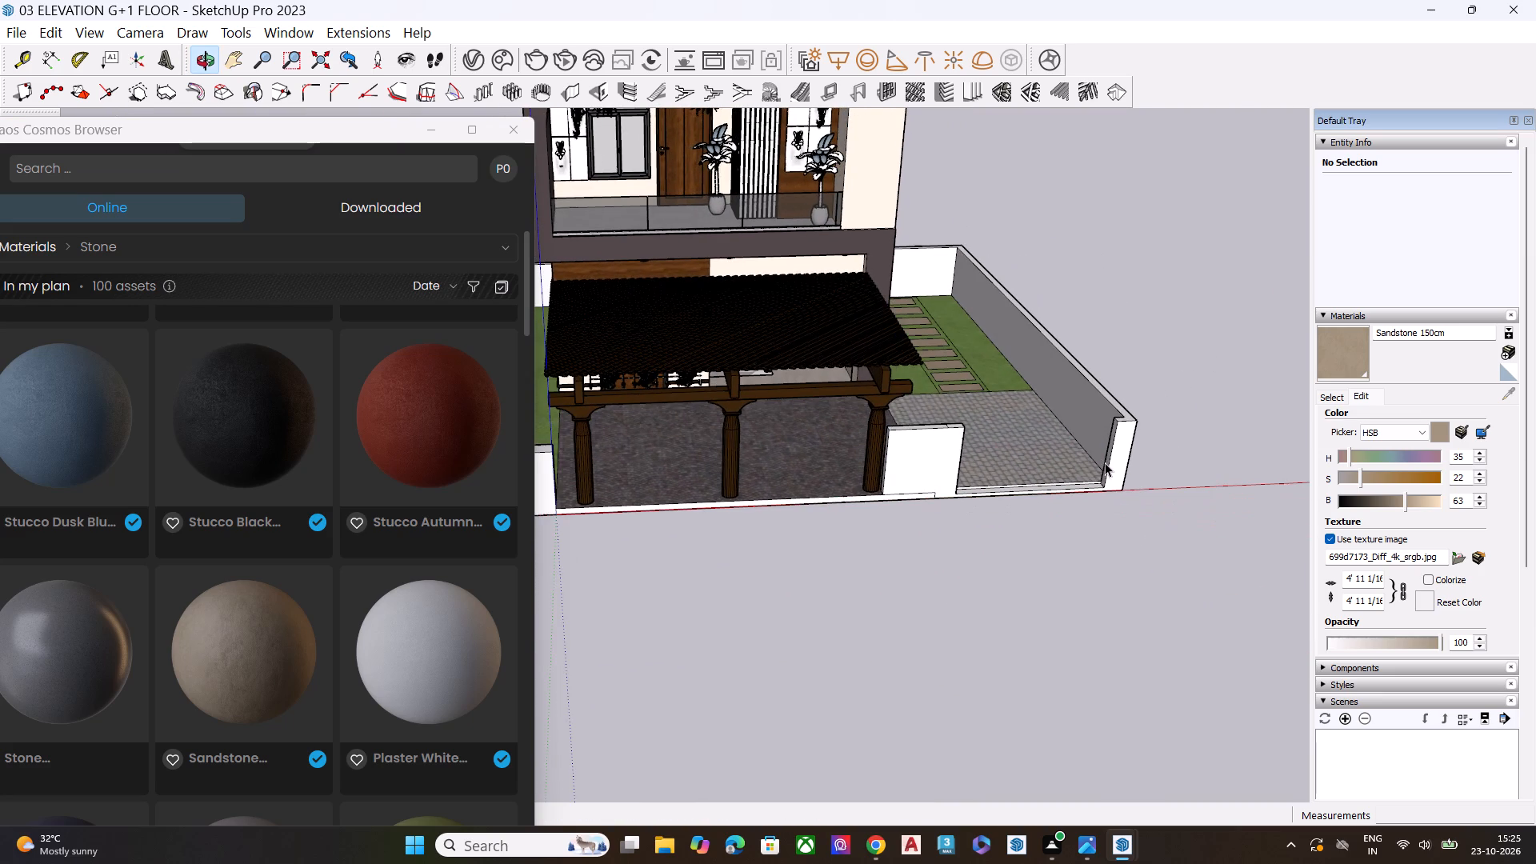
# Close the Chaos Cosmos browser showing the stone materials.
pyautogui.scroll(8, 951, 384)
pyautogui.press('space')
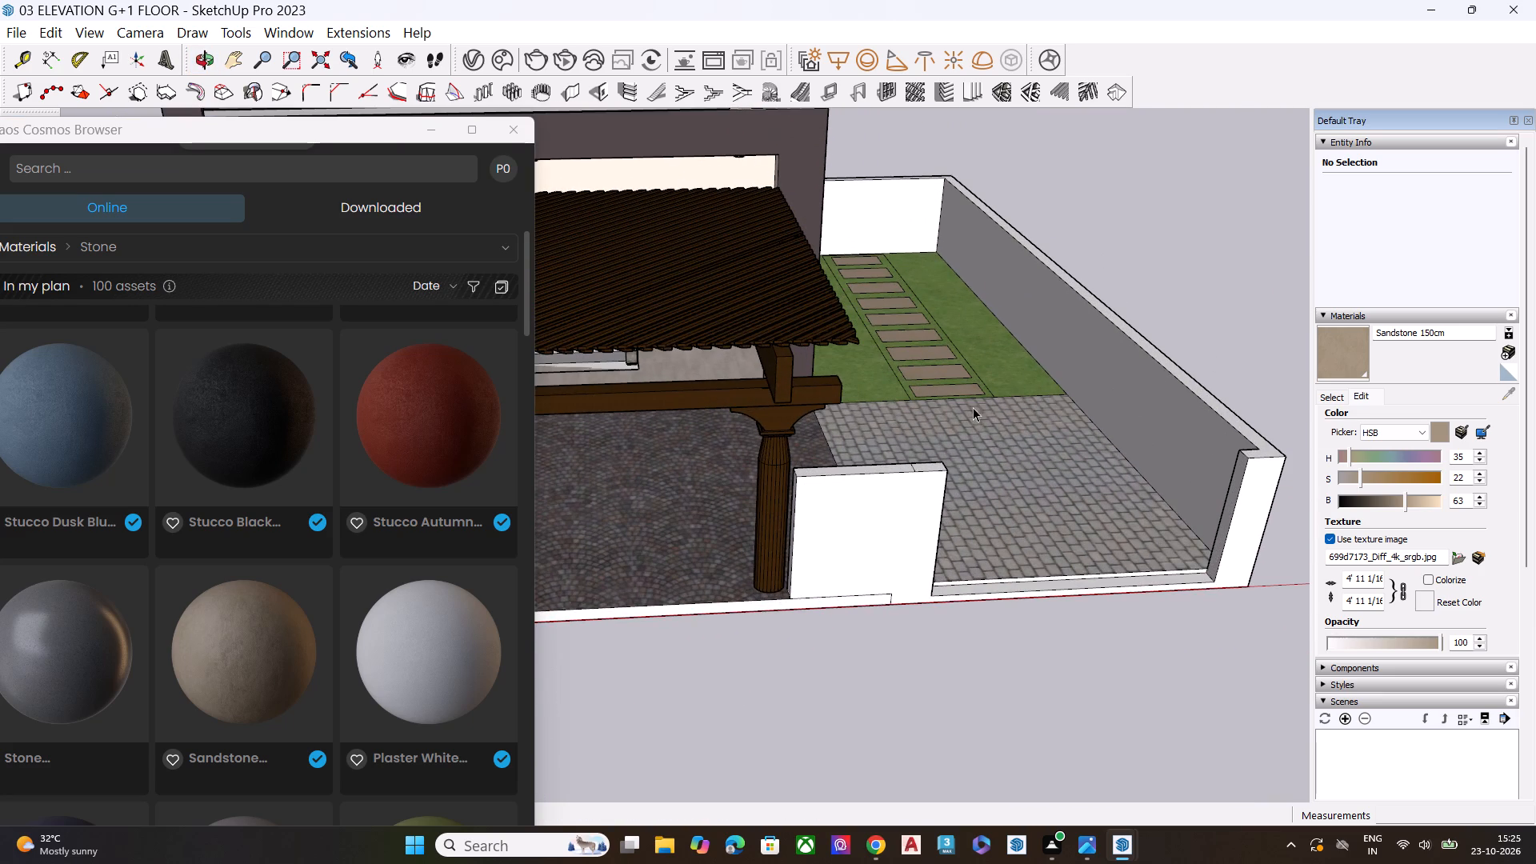
pyautogui.click(514, 137)
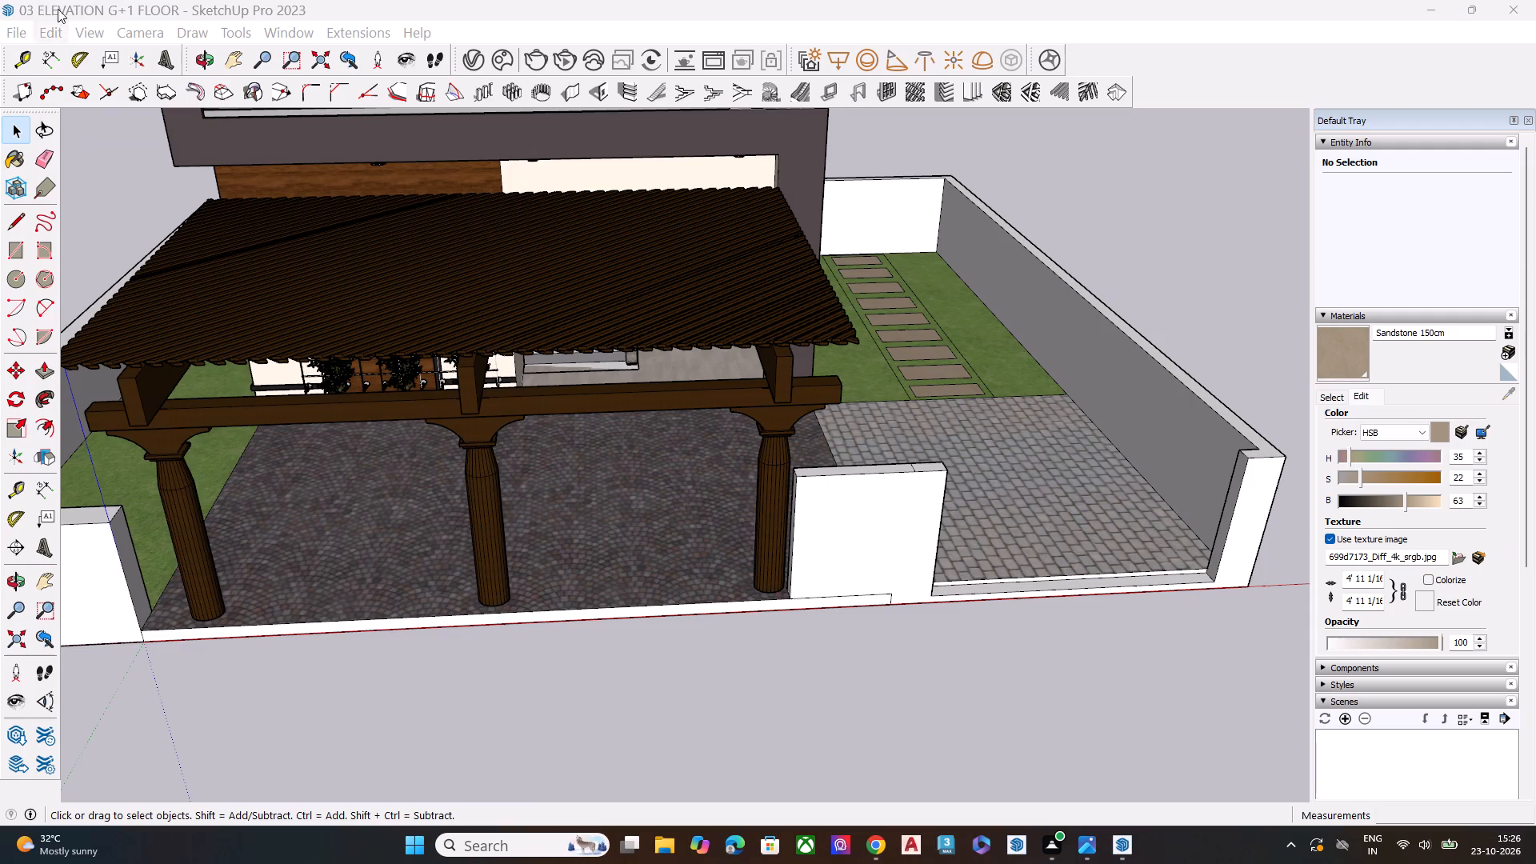
# Start a file import and look through the Downloads folder for a suitable model, then close the Import dialog.
pyautogui.click(14, 35)
pyautogui.click(176, 371)
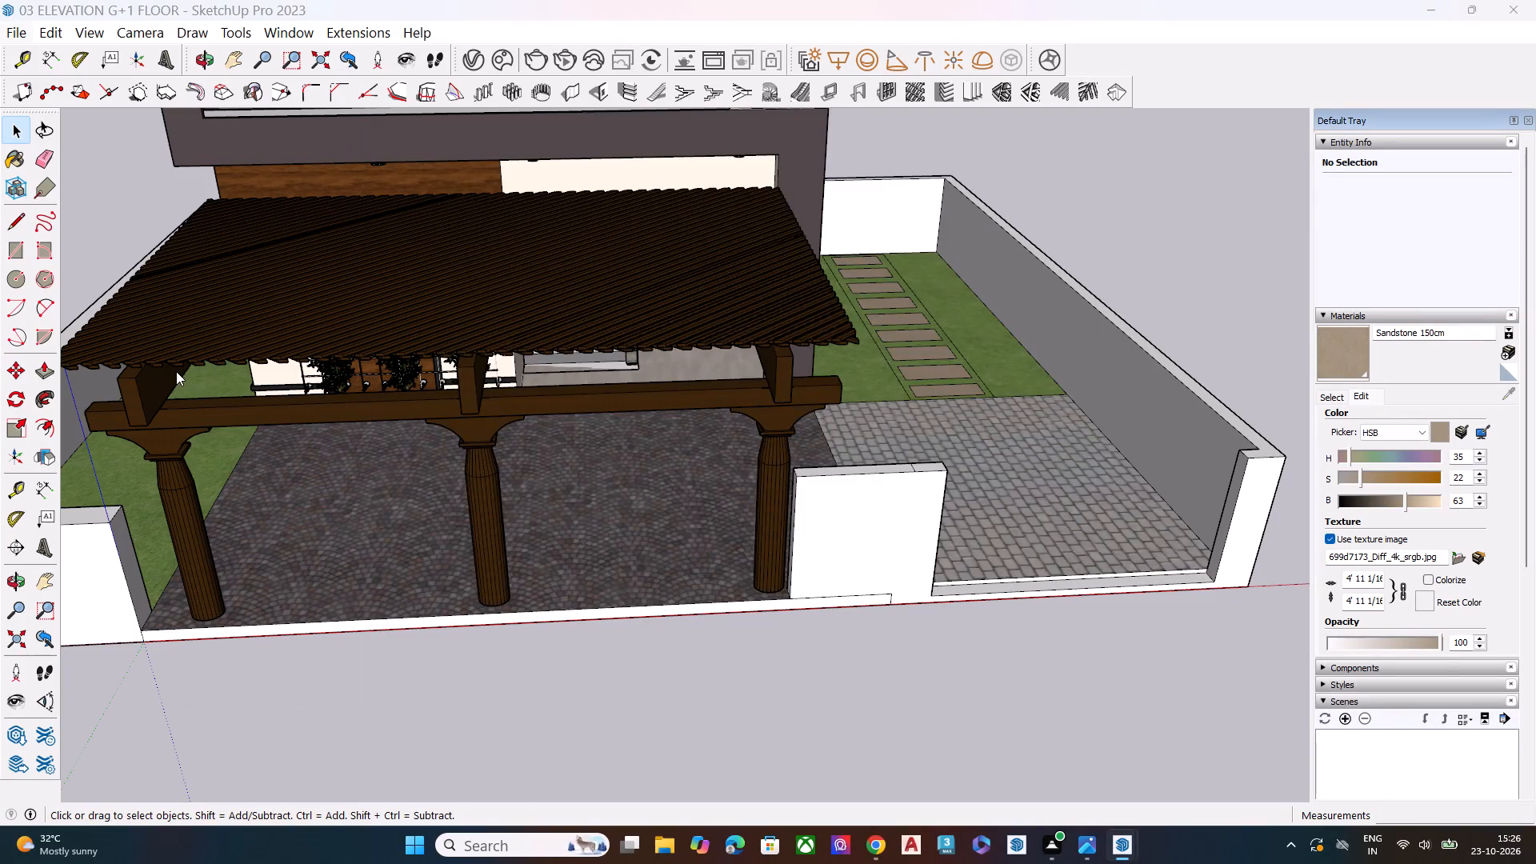
pyautogui.scroll(-7, 781, 393)
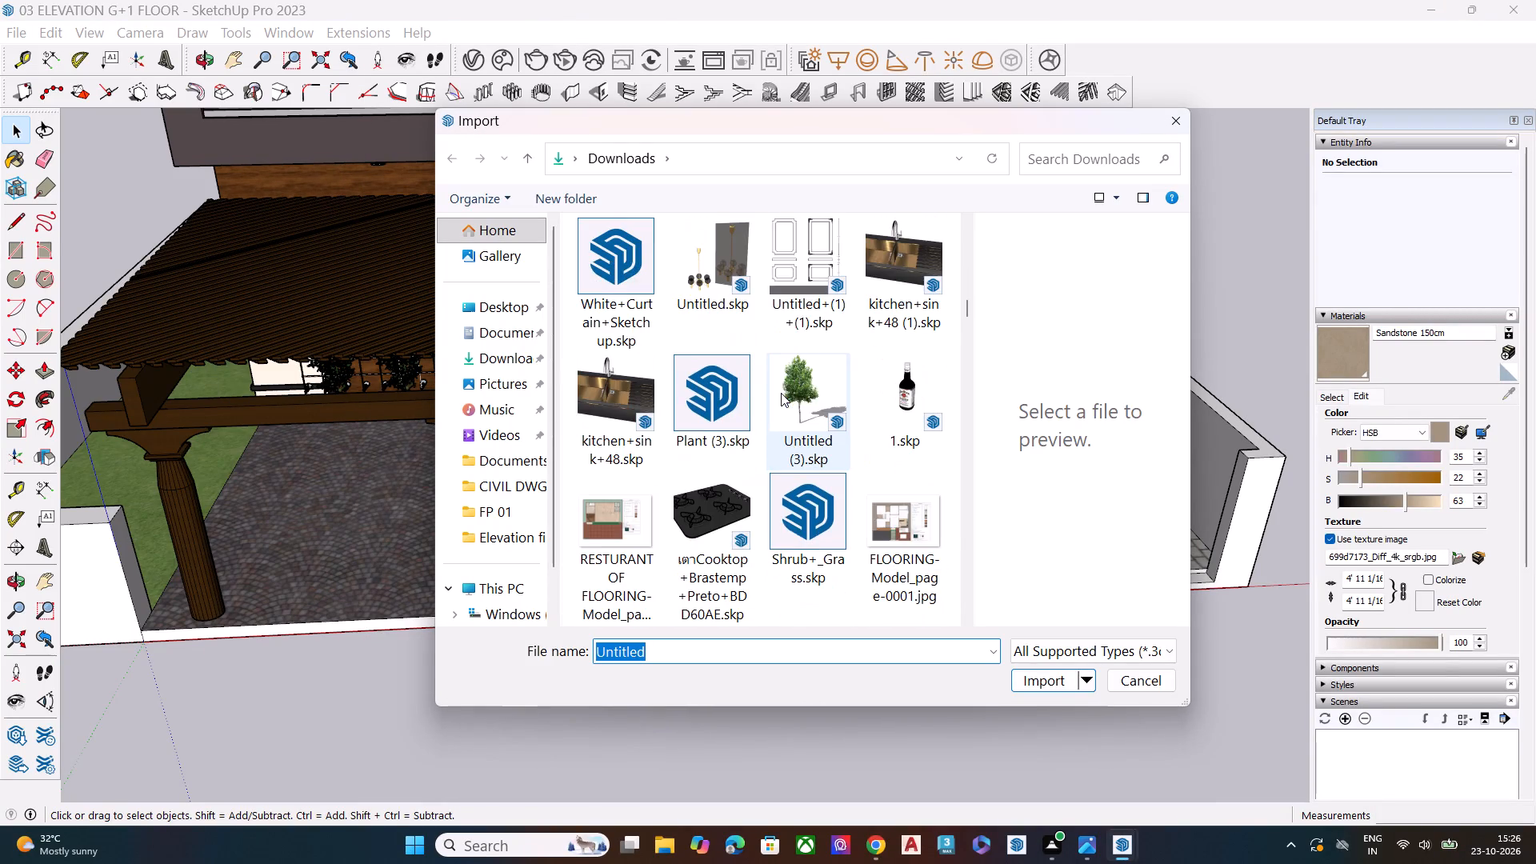
pyautogui.scroll(-5, 781, 393)
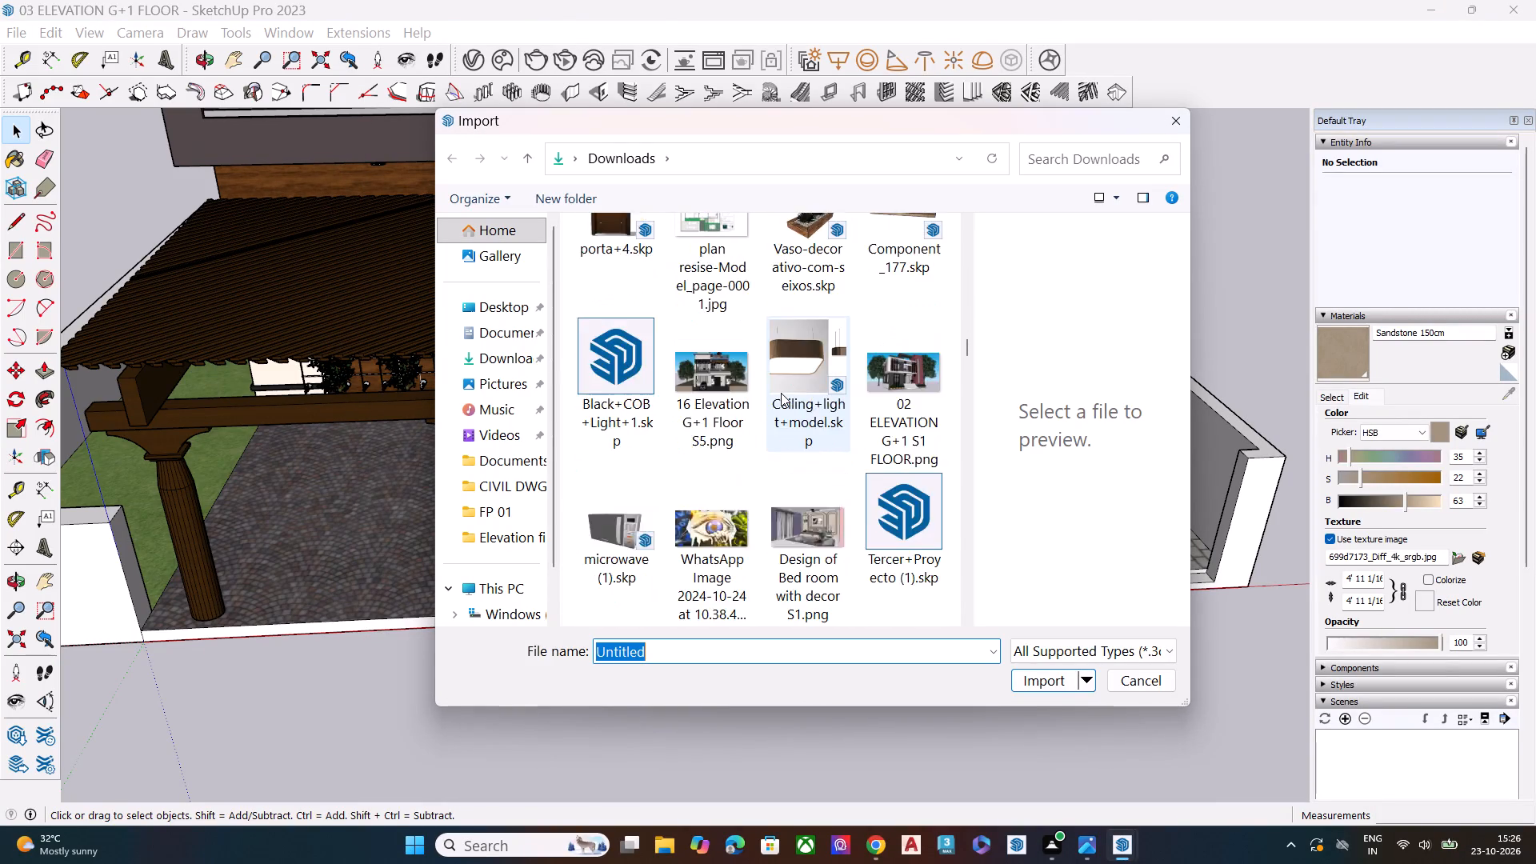
pyautogui.scroll(-1, 781, 393)
pyautogui.scroll(1, 781, 393)
pyautogui.scroll(-6, 781, 393)
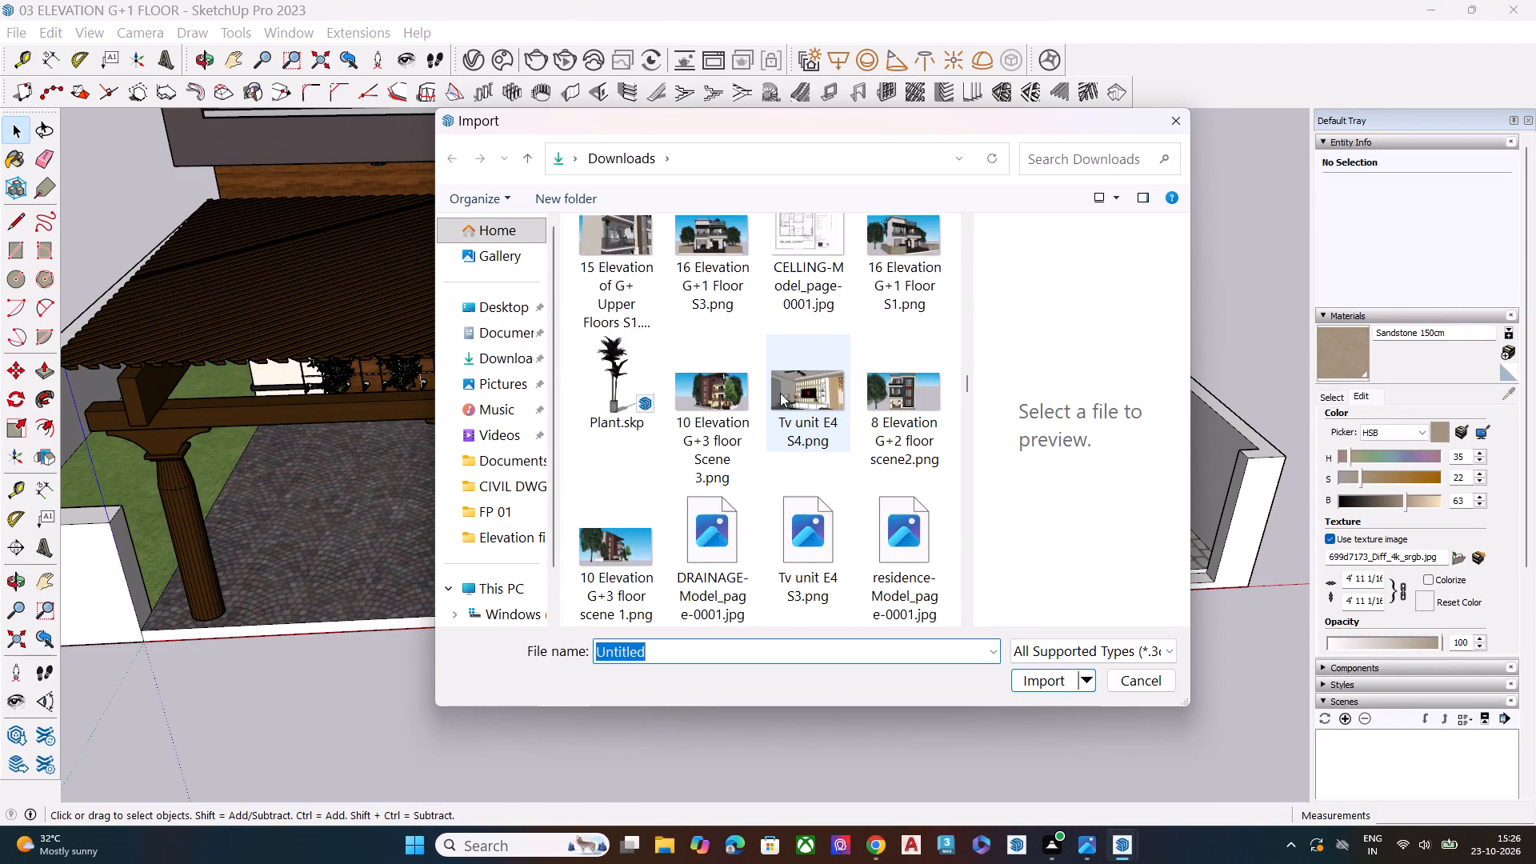
pyautogui.scroll(-13, 780, 393)
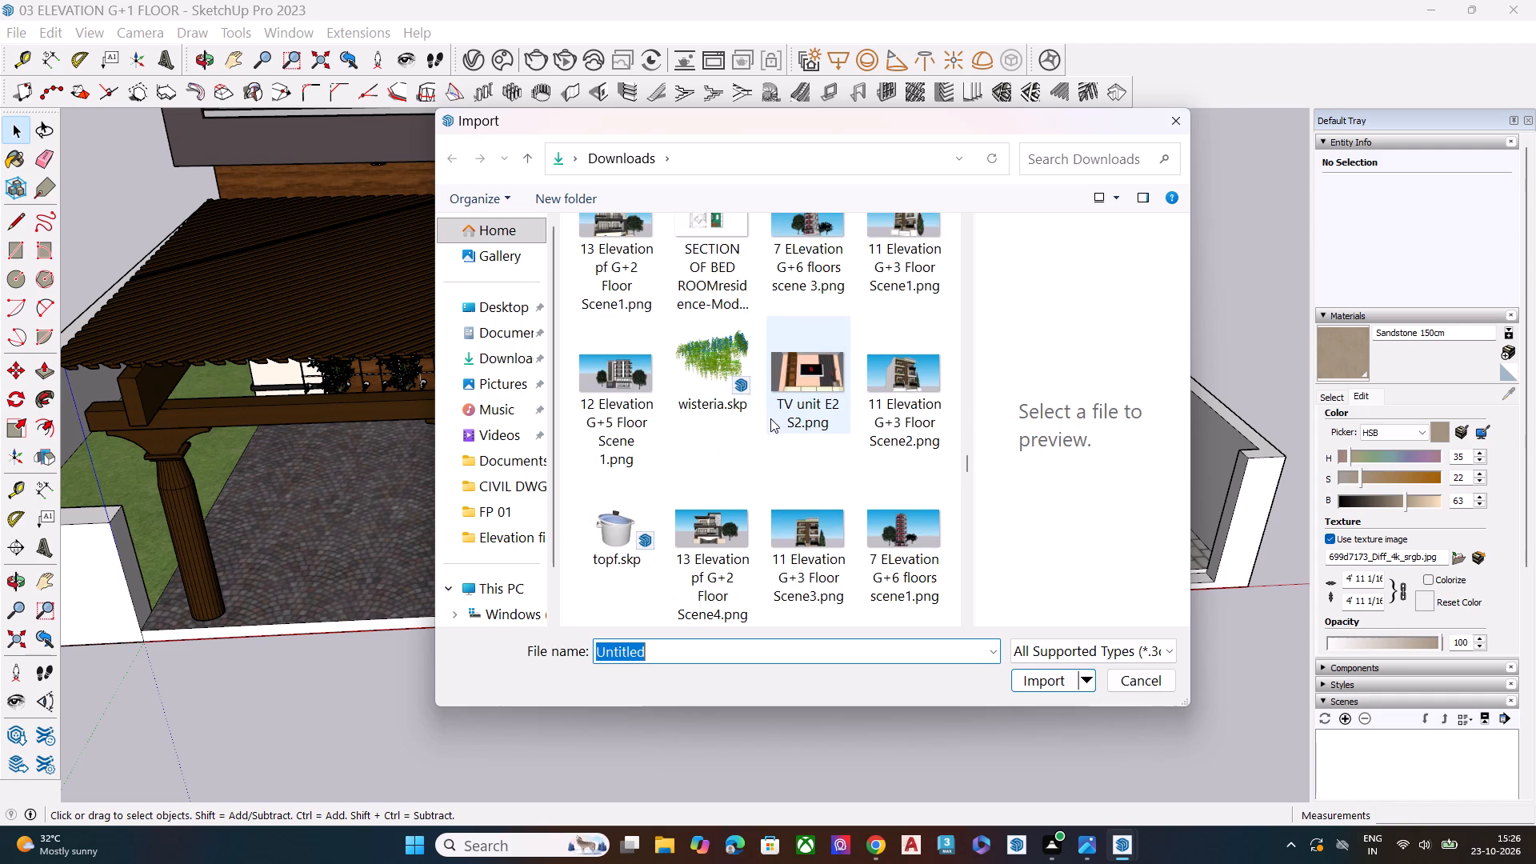
pyautogui.scroll(-7, 779, 450)
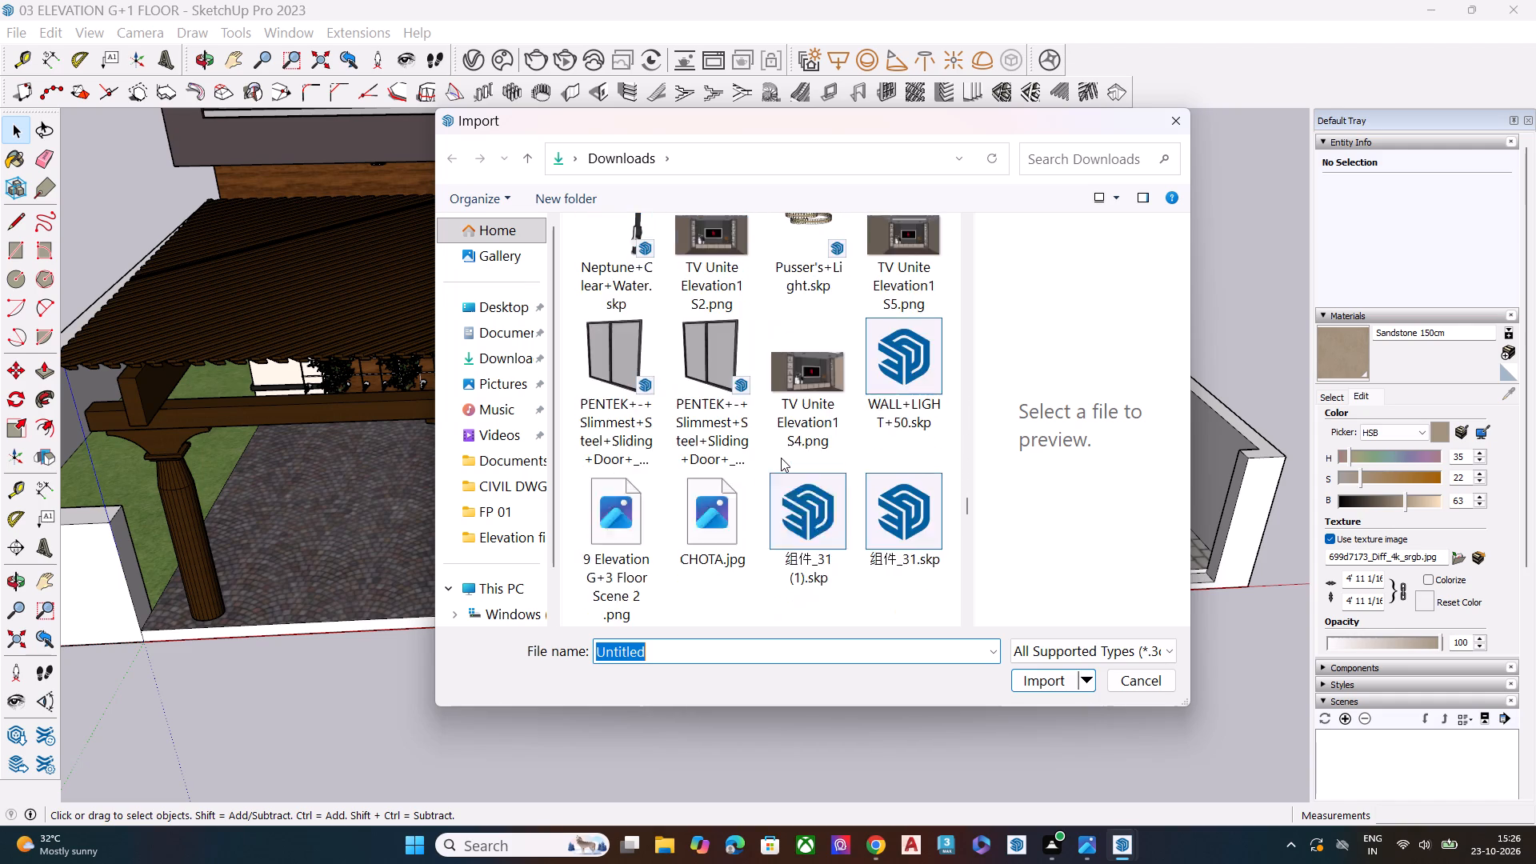
pyautogui.scroll(-4, 781, 458)
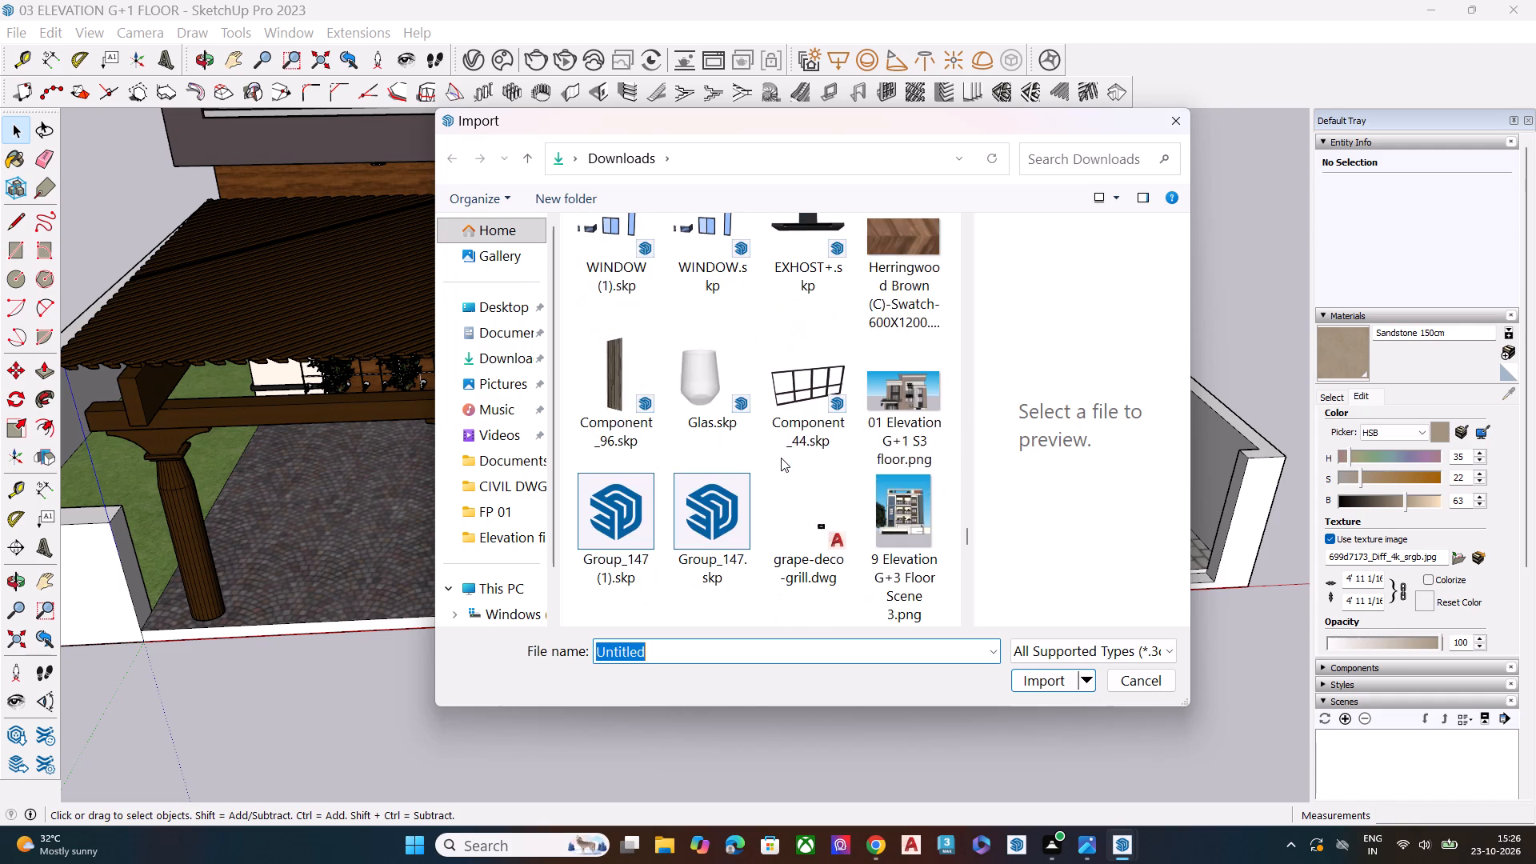
pyautogui.scroll(-6, 781, 458)
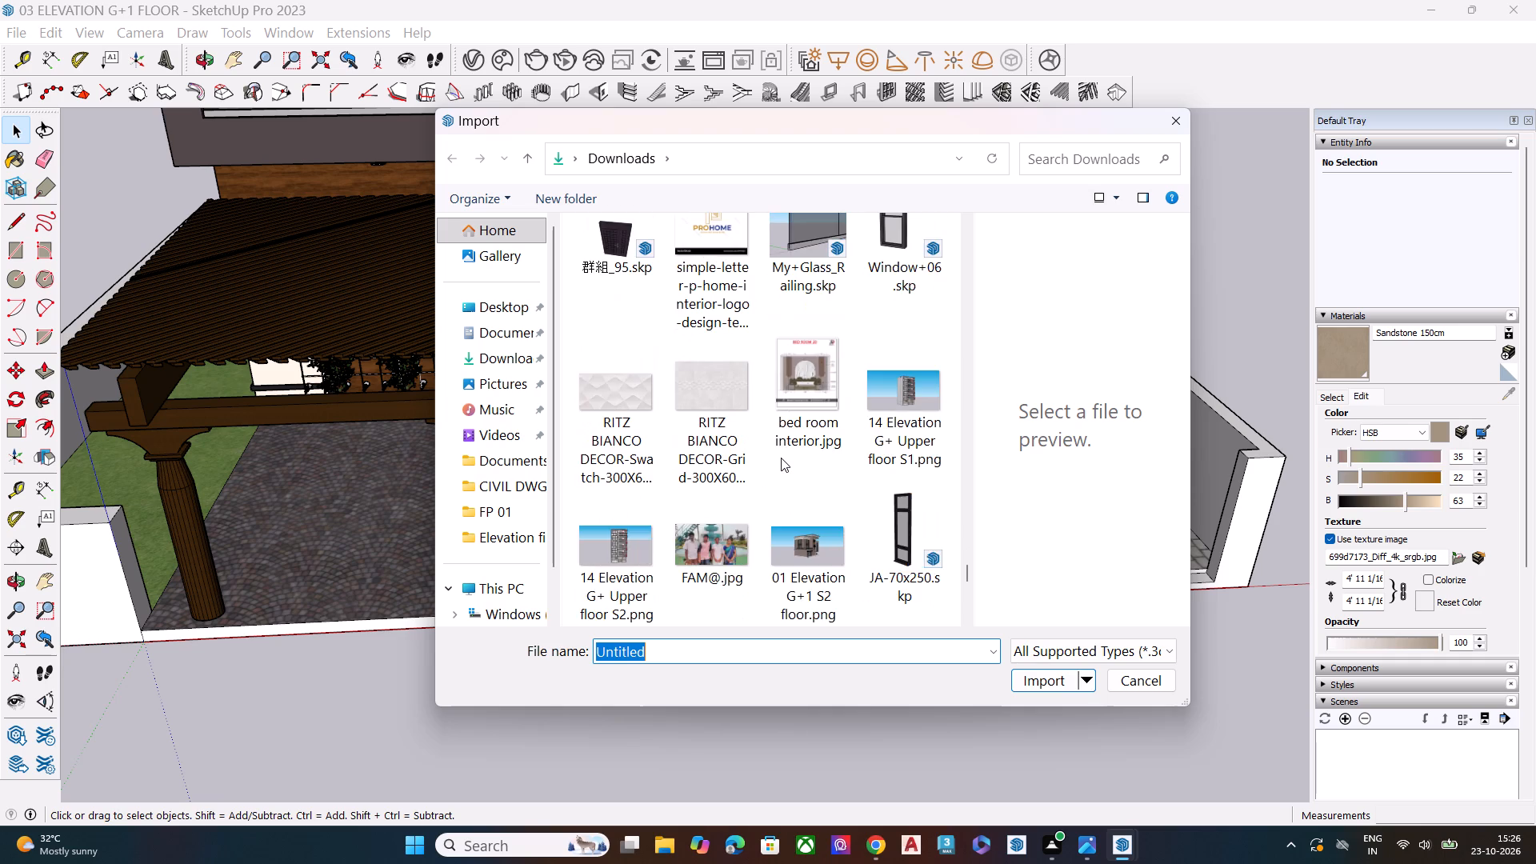
pyautogui.scroll(-4, 781, 458)
pyautogui.scroll(9, 781, 458)
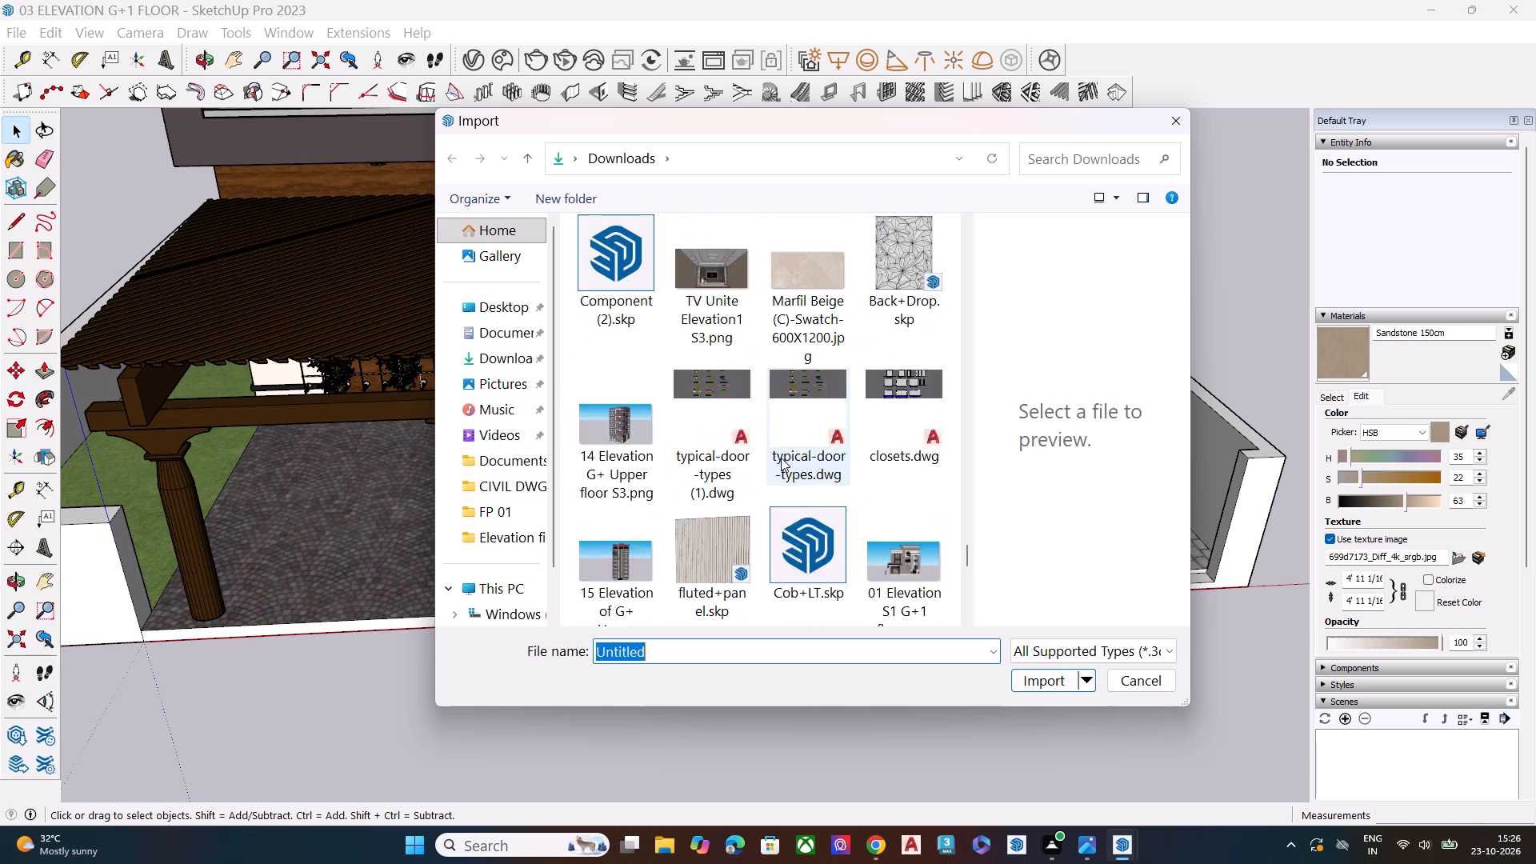
pyautogui.scroll(-1, 781, 458)
pyautogui.scroll(8, 781, 458)
pyautogui.click(1163, 131)
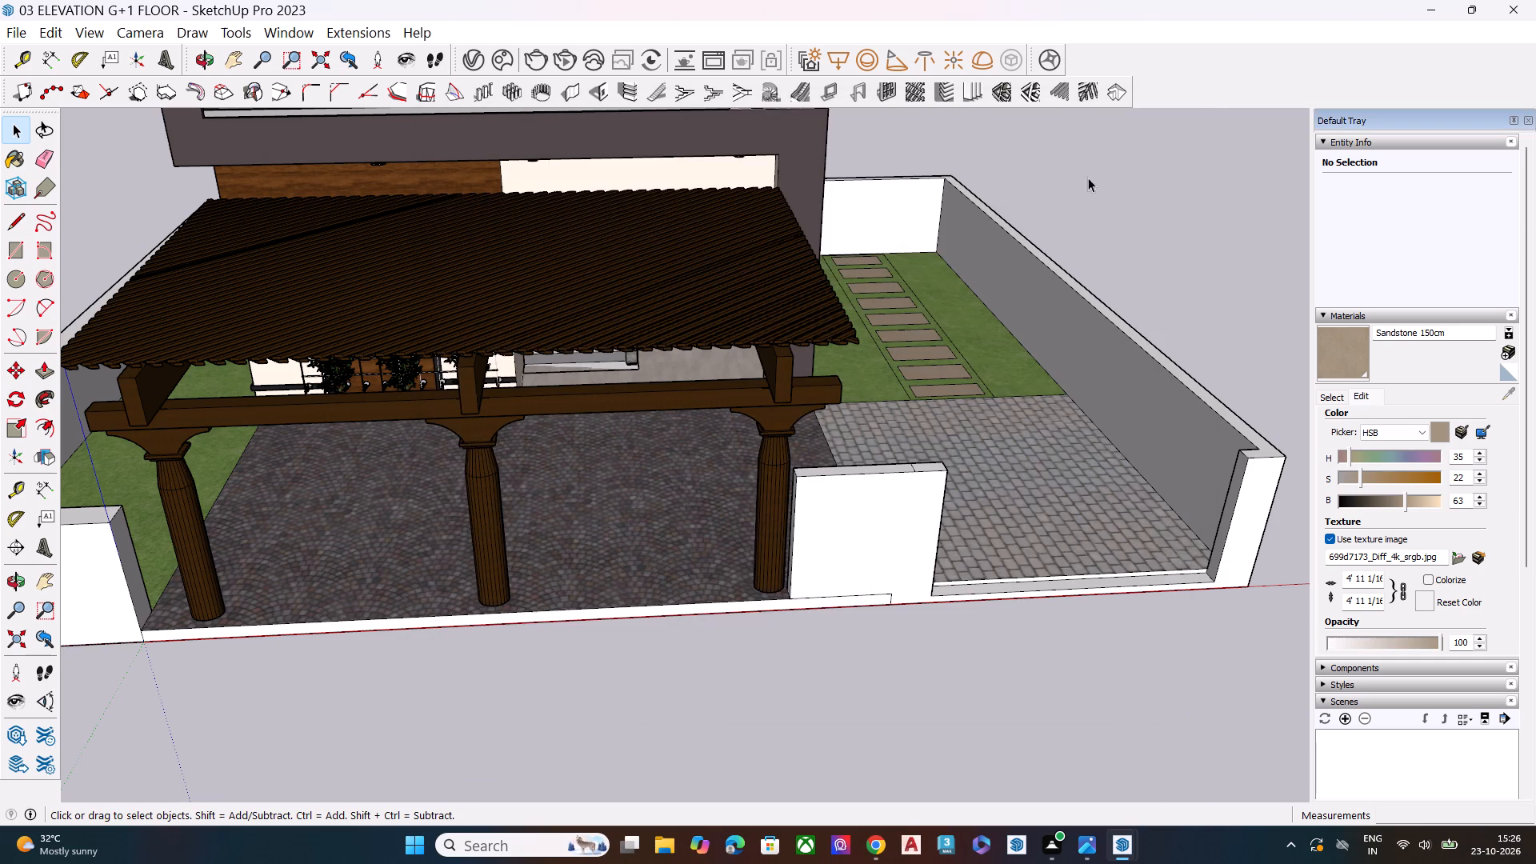
# Switch to 3D Warehouse in Chrome and search its models for CAR.
pyautogui.click(882, 849)
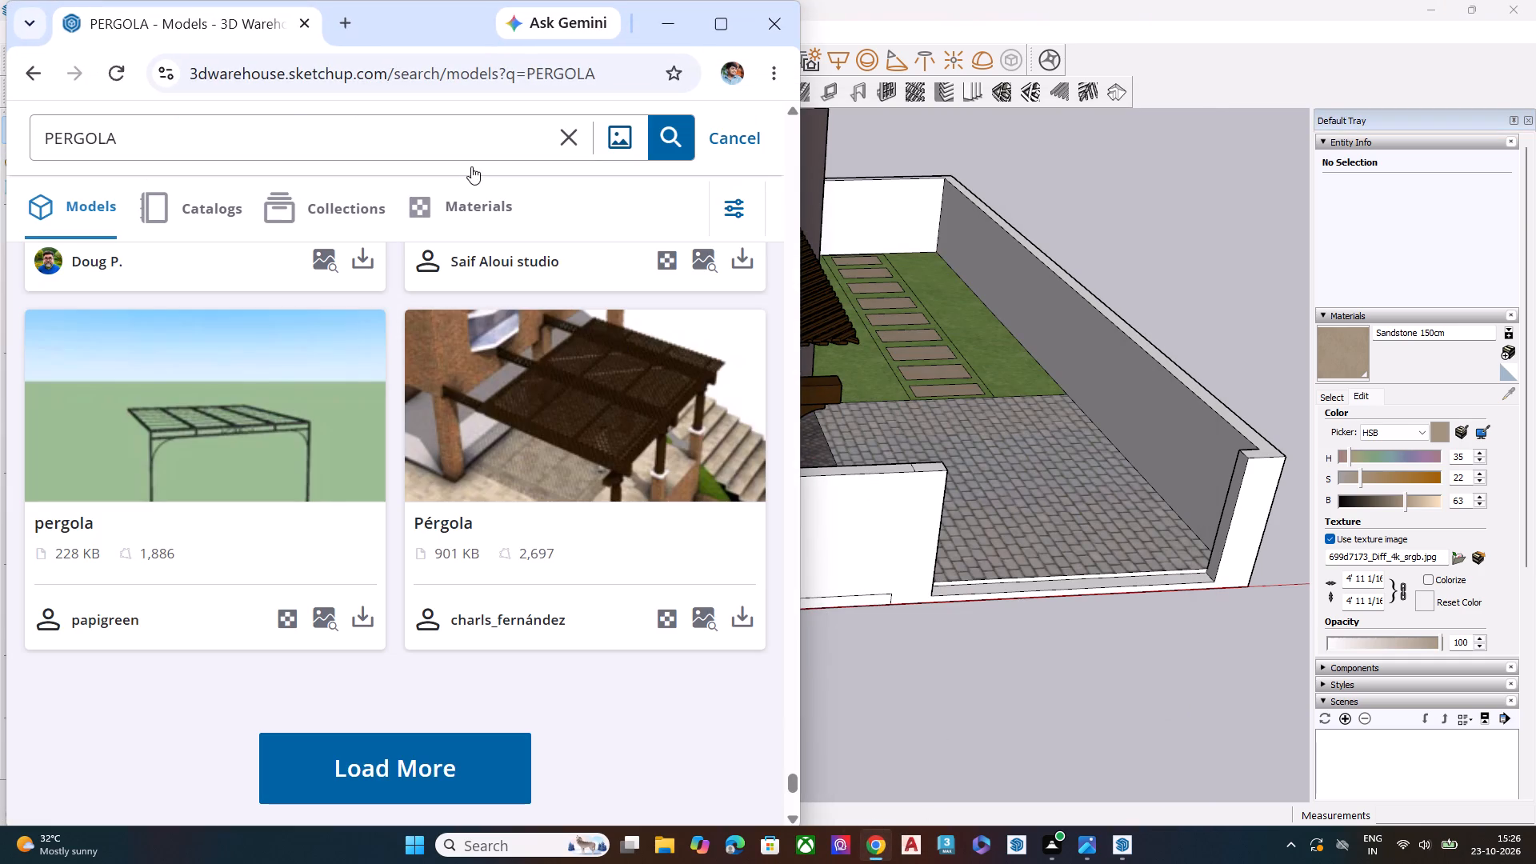
pyautogui.click(571, 146)
pyautogui.write('CAR')
pyautogui.press('space')
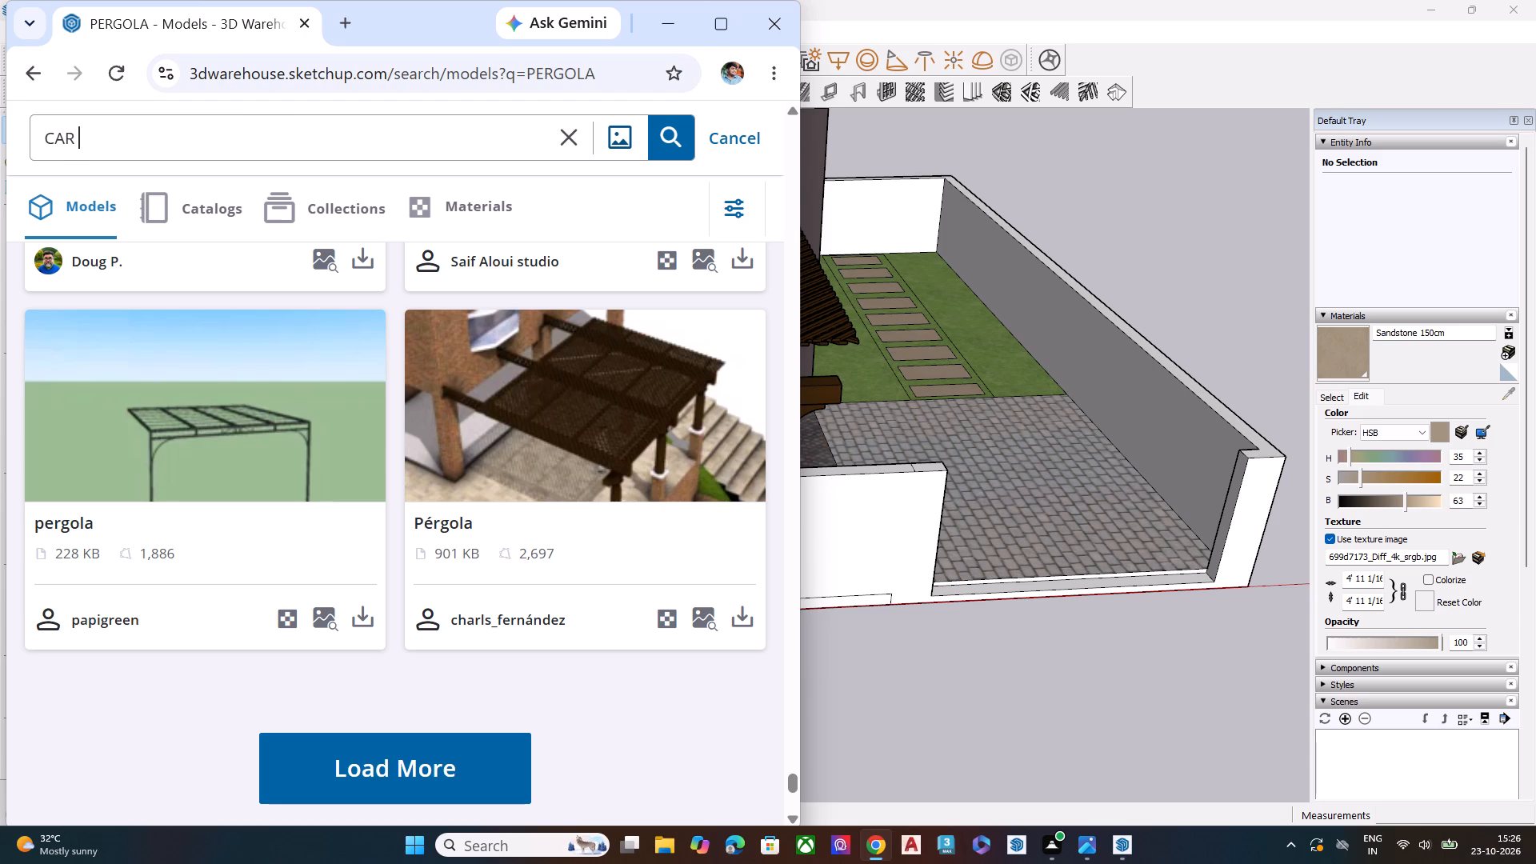
pyautogui.press('Return')
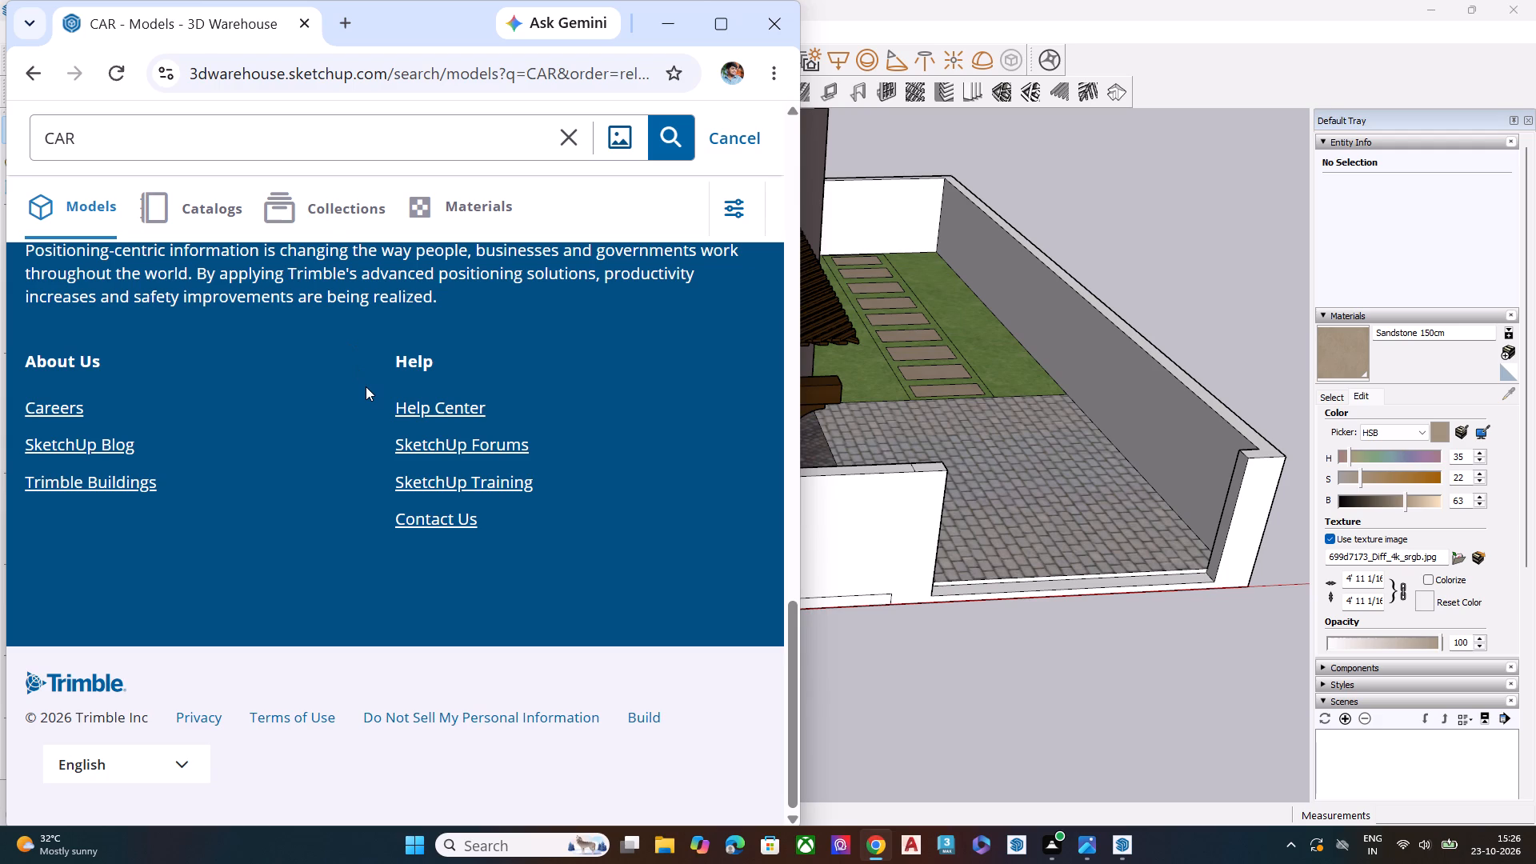
# Look through the car models in the 3D Warehouse results for a suitable one, then close the Chrome window.
pyautogui.scroll(-1, 273, 429)
pyautogui.scroll(6, 273, 429)
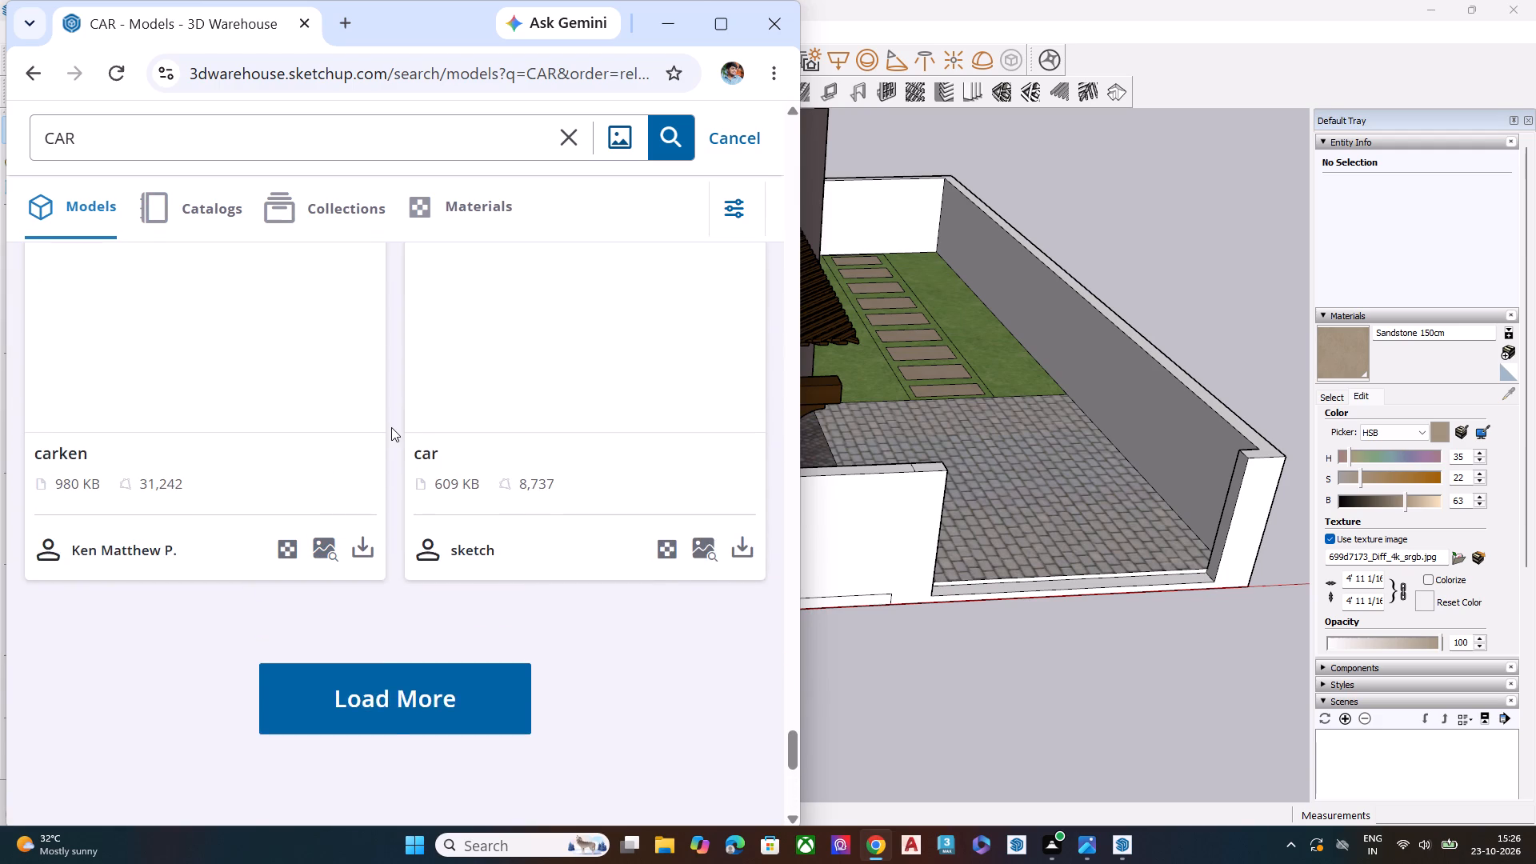
pyautogui.scroll(8, 394, 426)
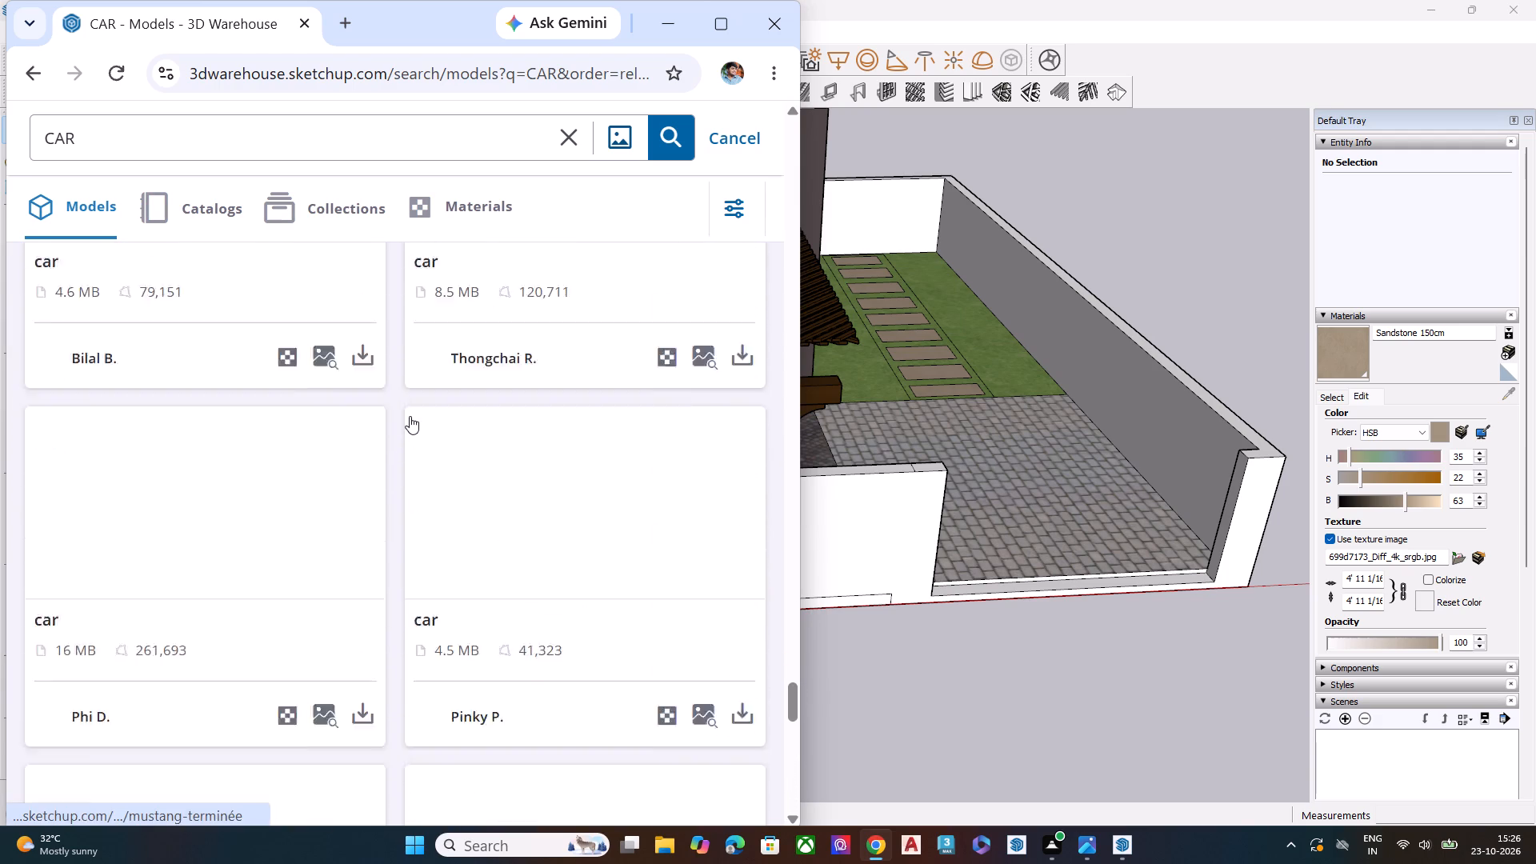
pyautogui.scroll(14, 410, 416)
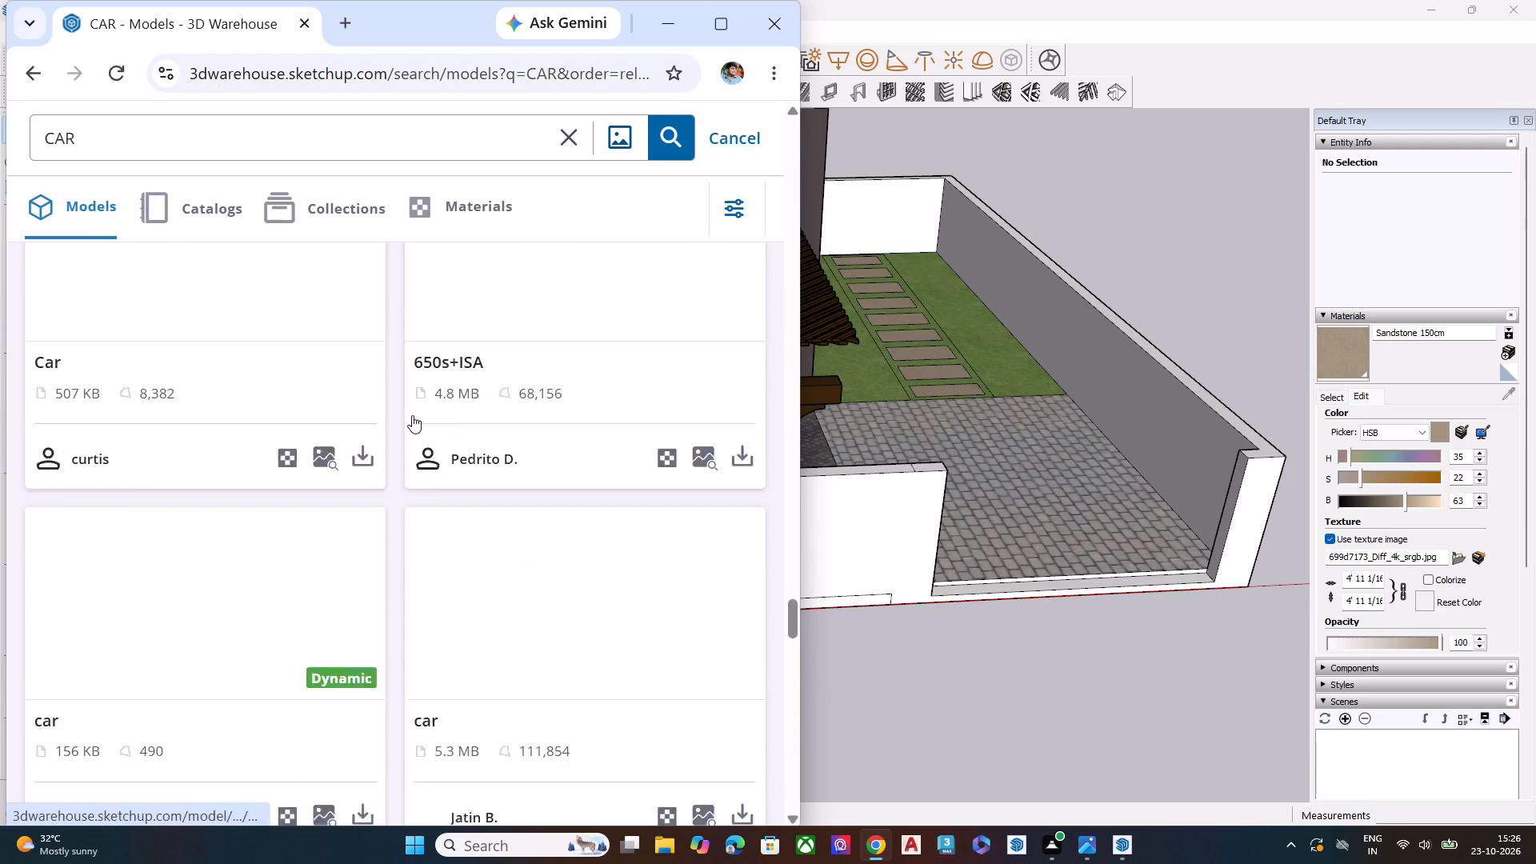
pyautogui.scroll(3, 412, 415)
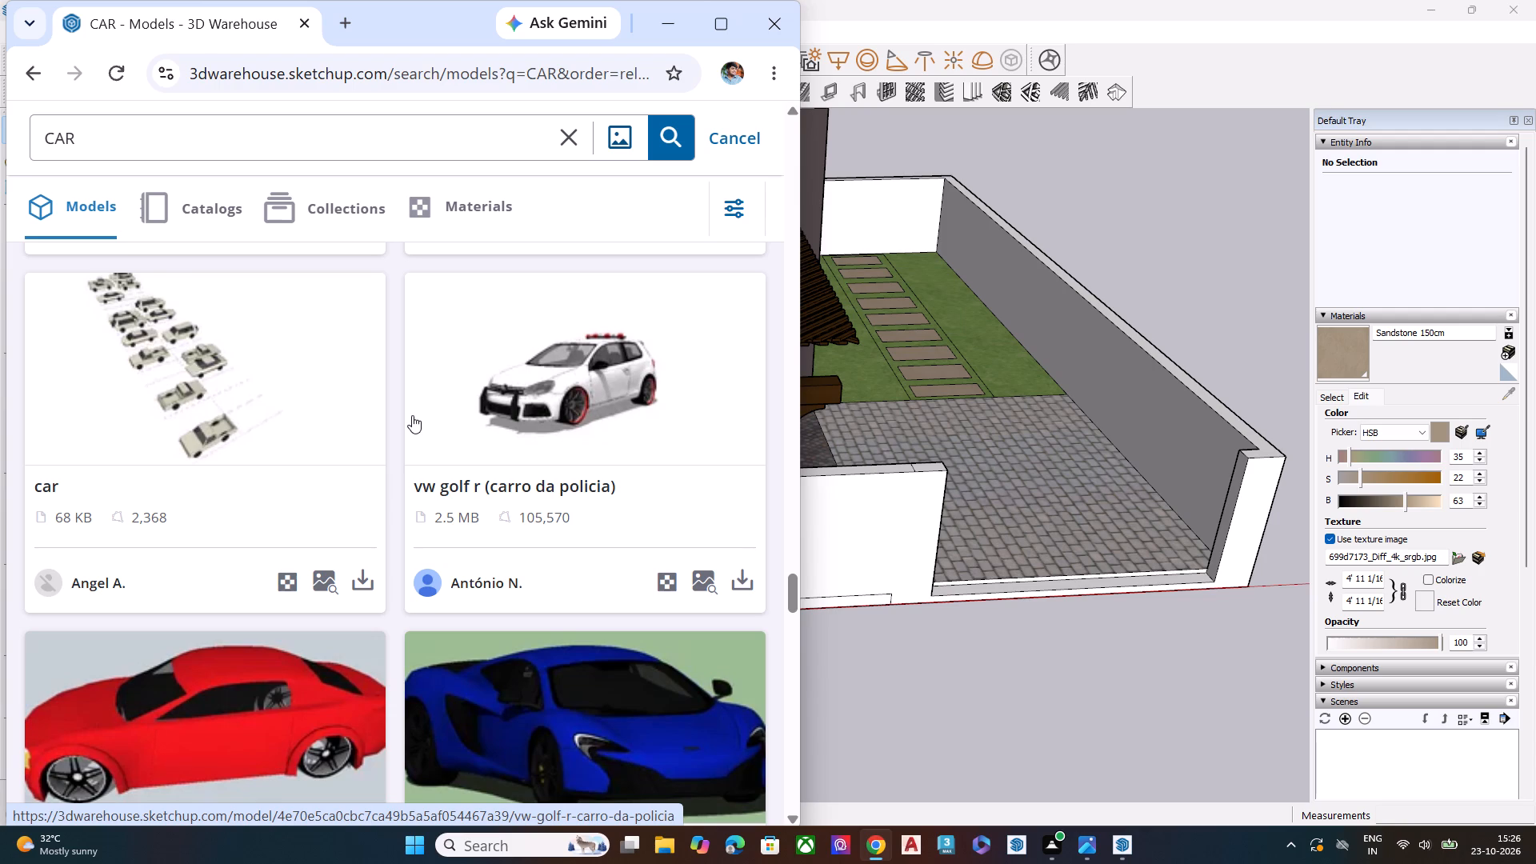
pyautogui.scroll(-4, 491, 410)
pyautogui.scroll(-5, 518, 490)
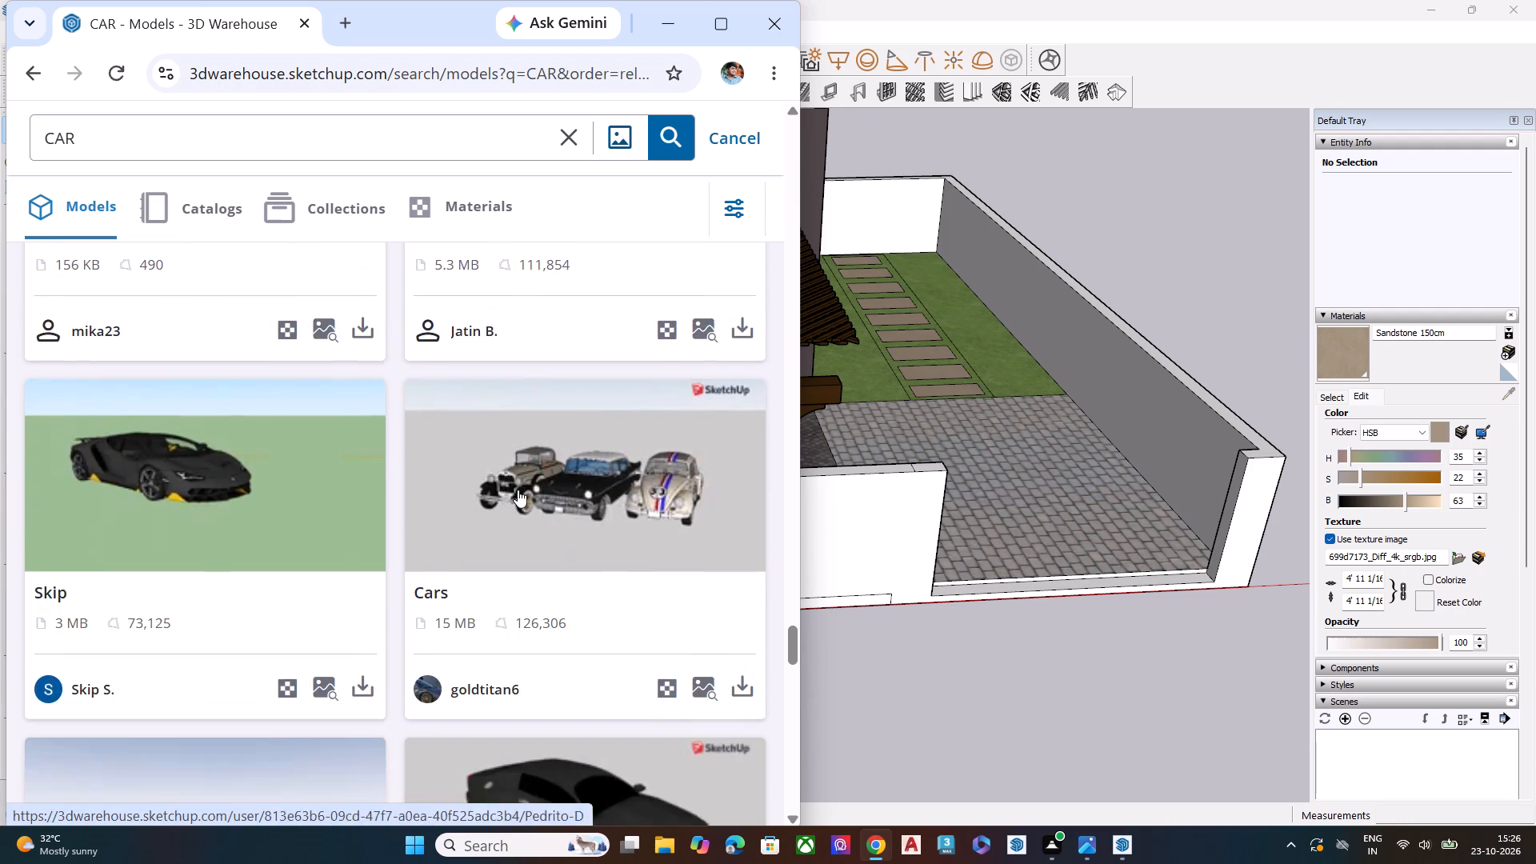
pyautogui.scroll(-8, 526, 454)
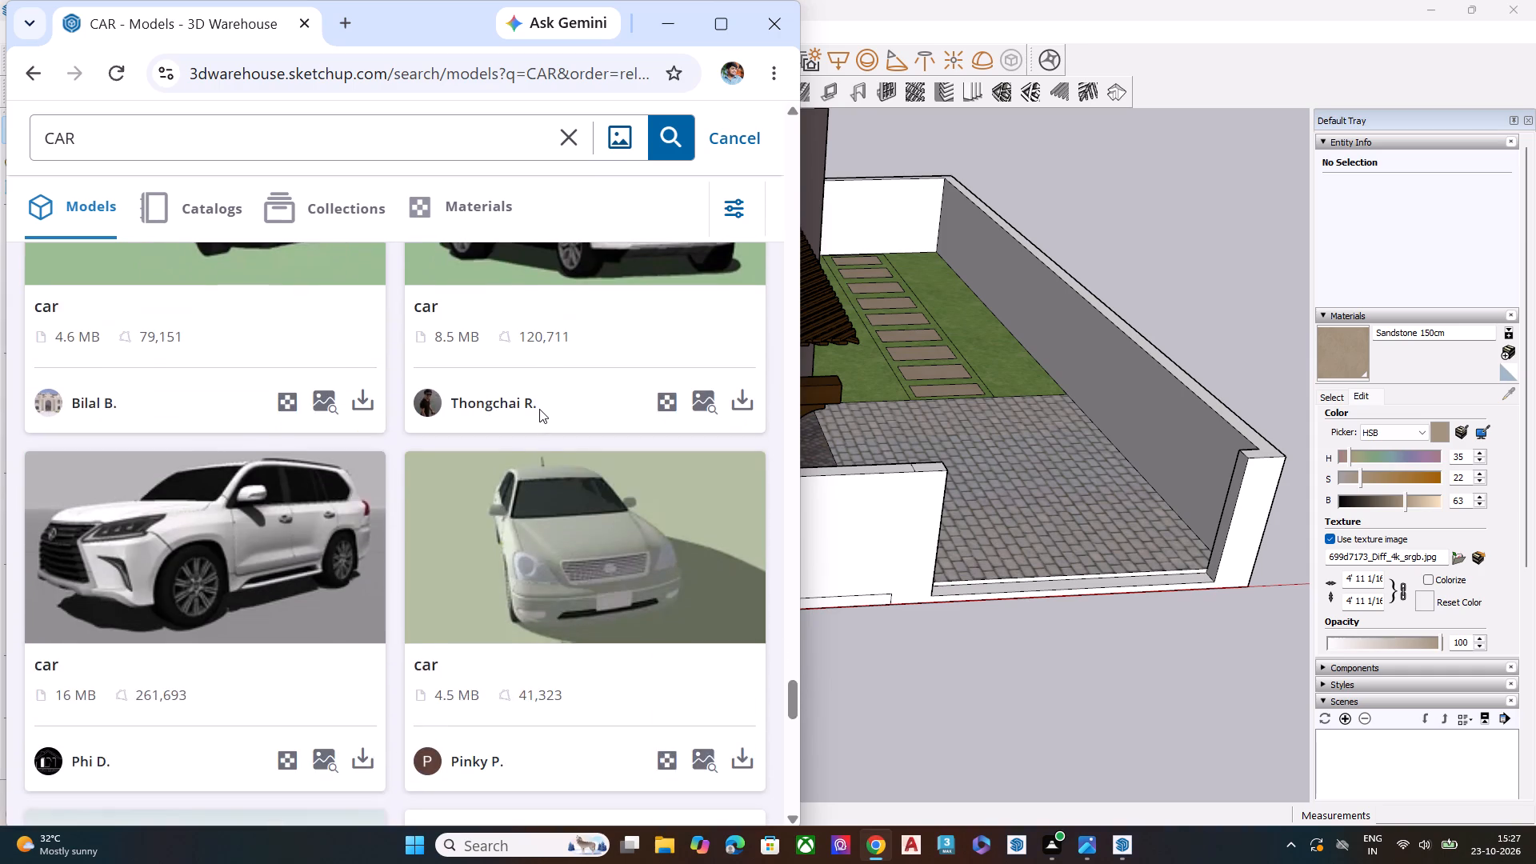
pyautogui.scroll(-9, 539, 410)
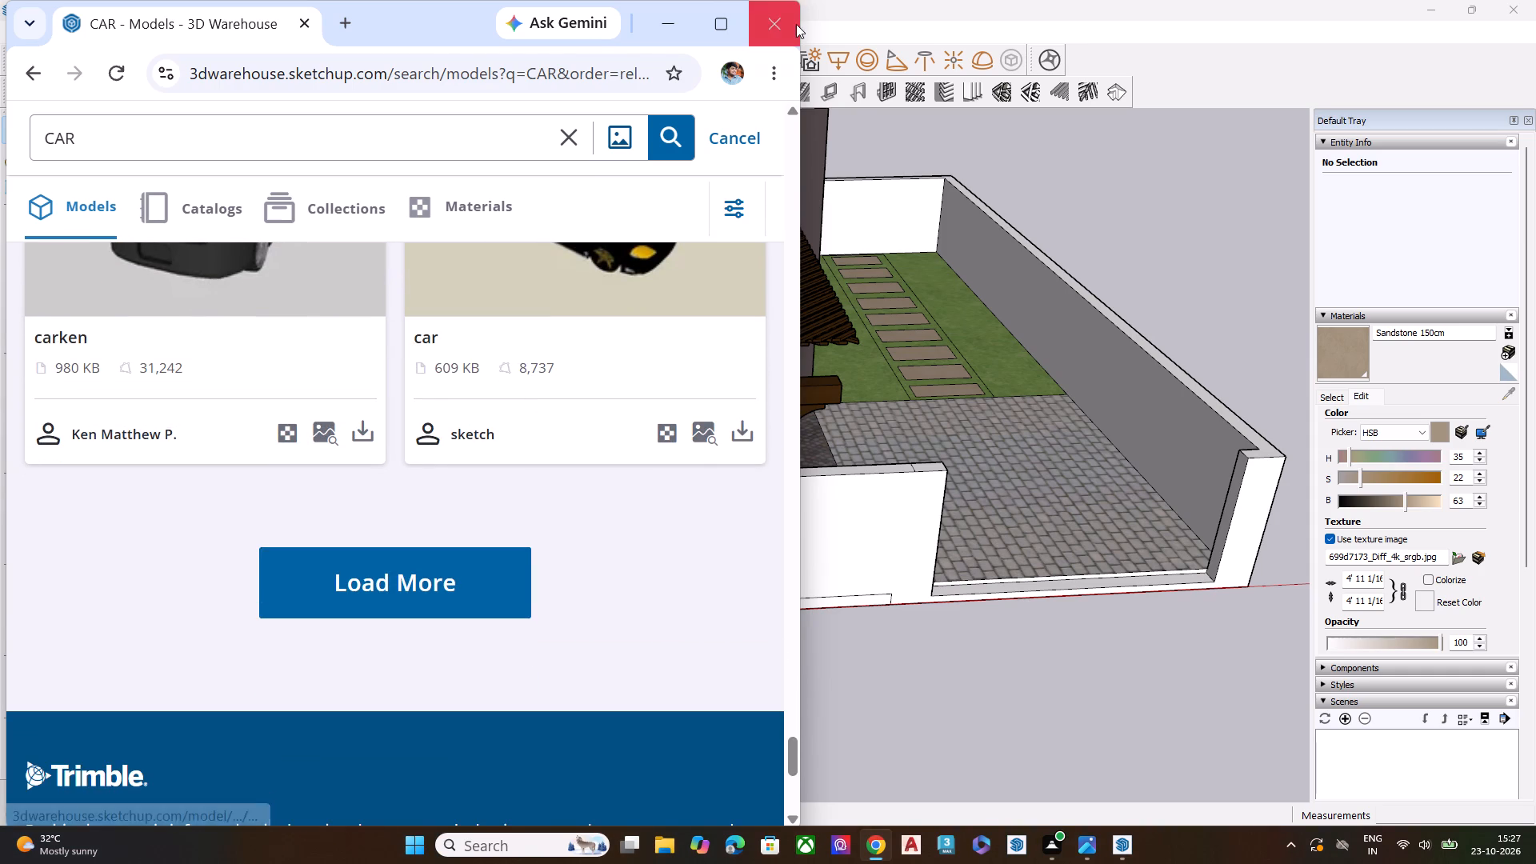
pyautogui.click(796, 24)
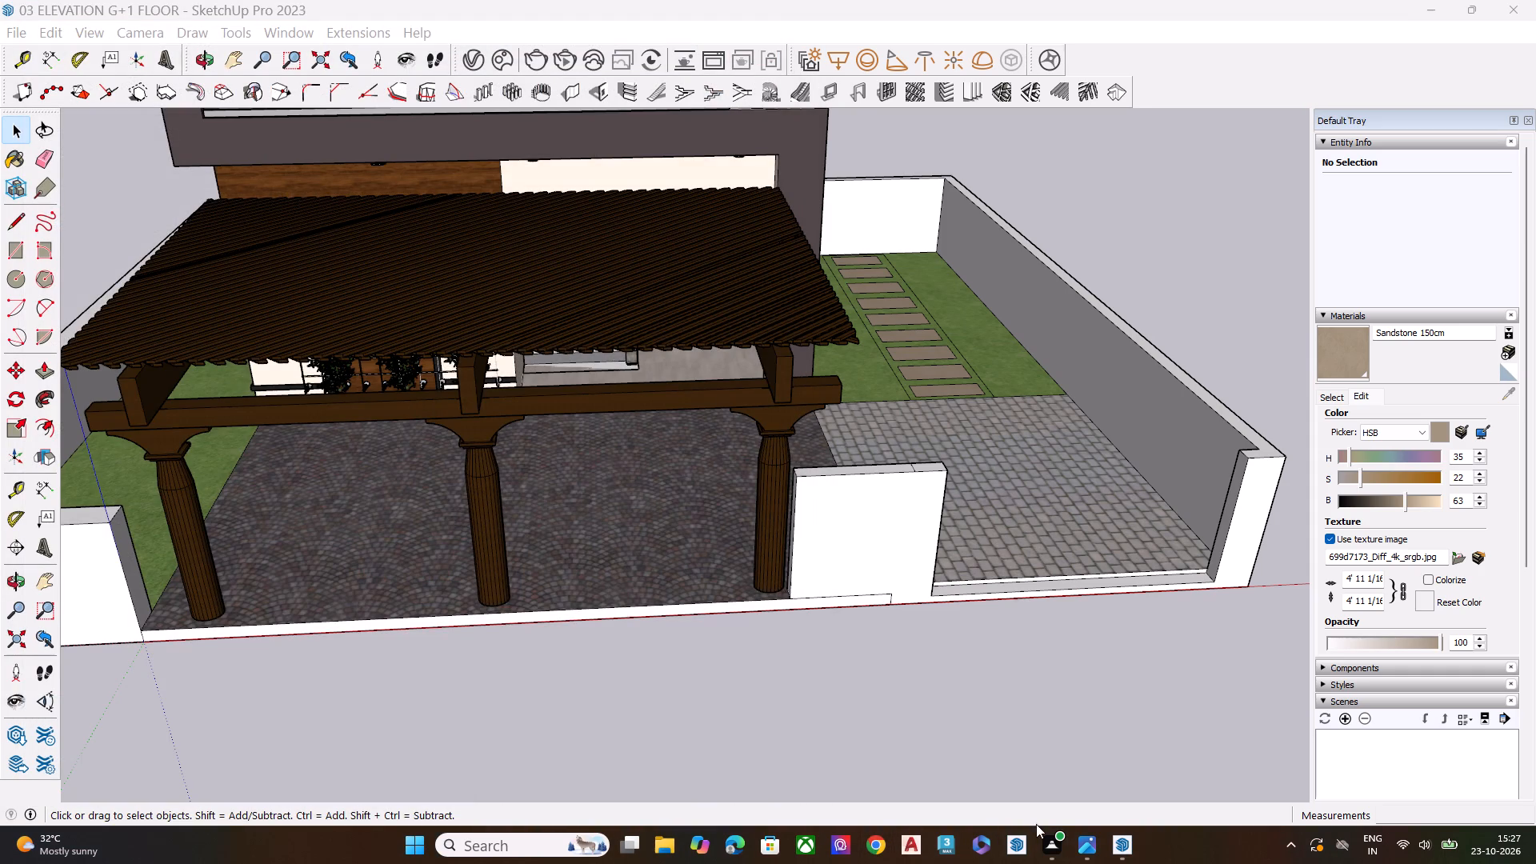
# Open the V-Ray Asset Editor and bring up the Chaos Cosmos browser from its materials library.
pyautogui.click(472, 50)
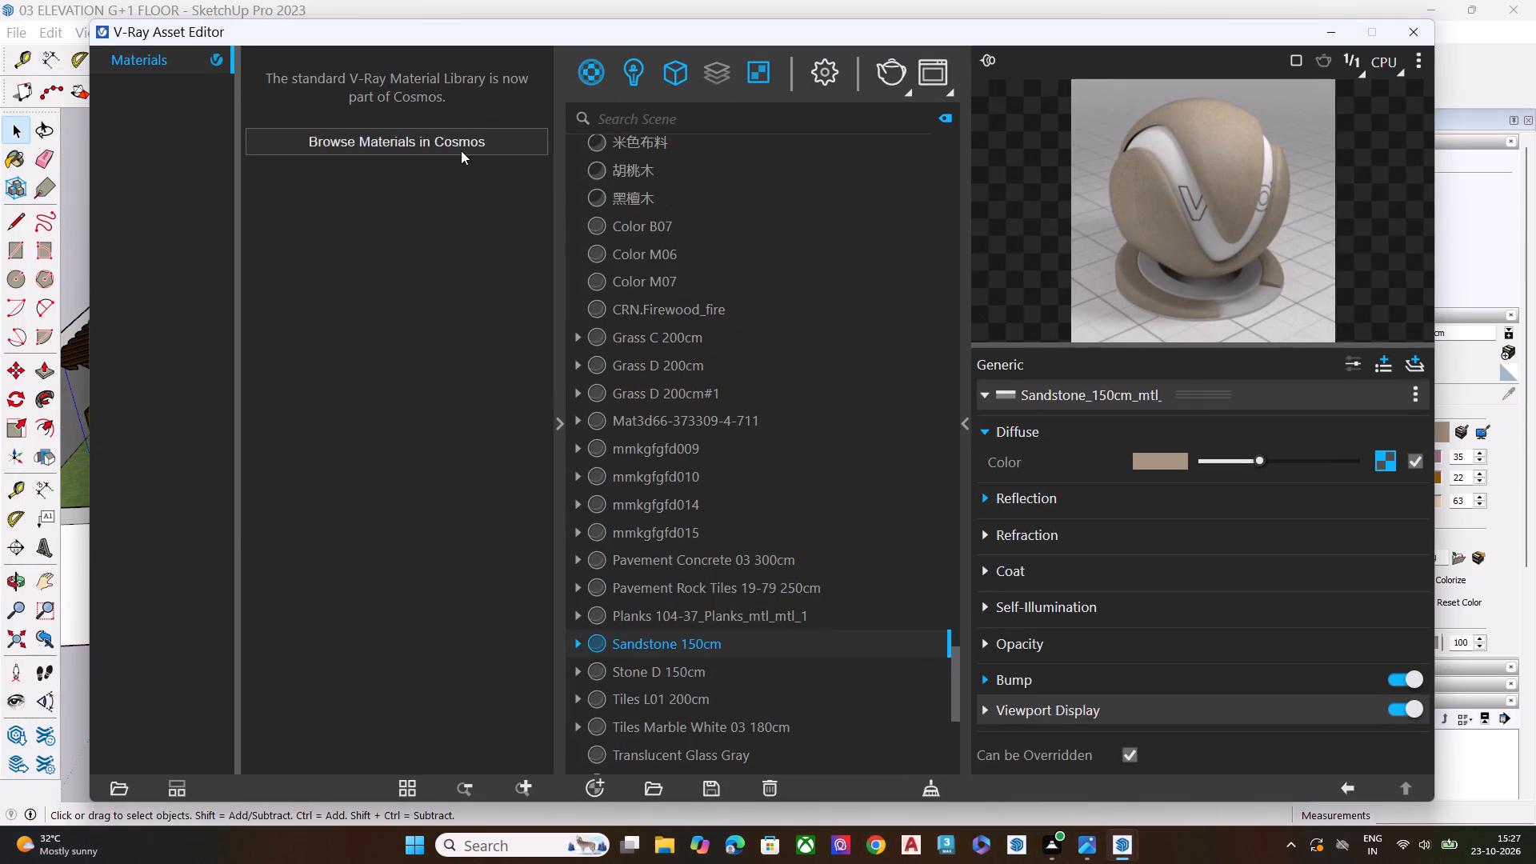
pyautogui.click(457, 142)
pyautogui.moveTo(309, 134); pyautogui.dragTo(461, 117)
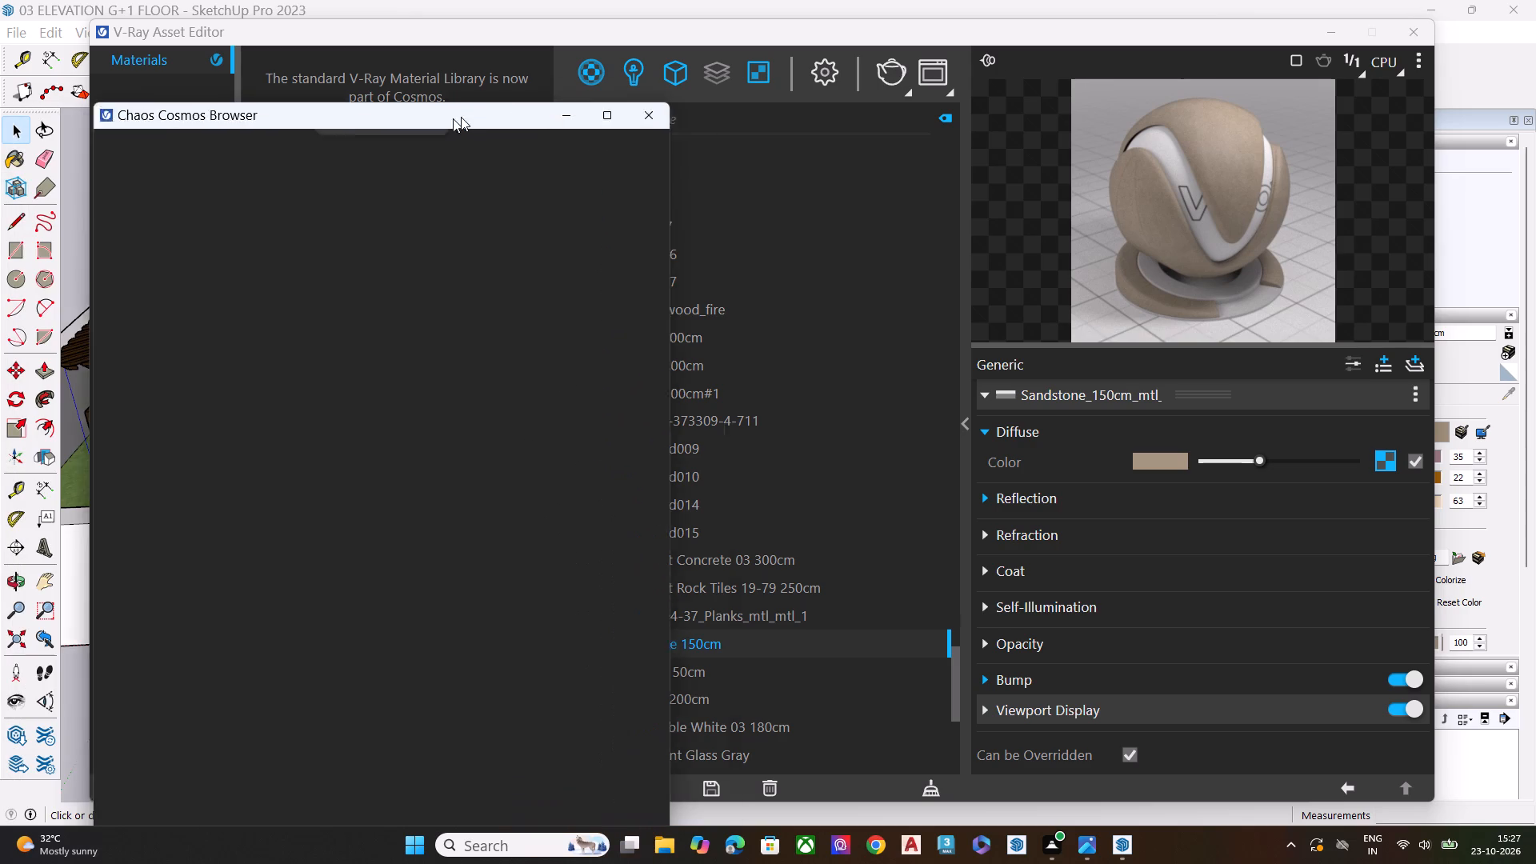
pyautogui.moveTo(461, 117); pyautogui.dragTo(458, 44)
pyautogui.click(645, 38)
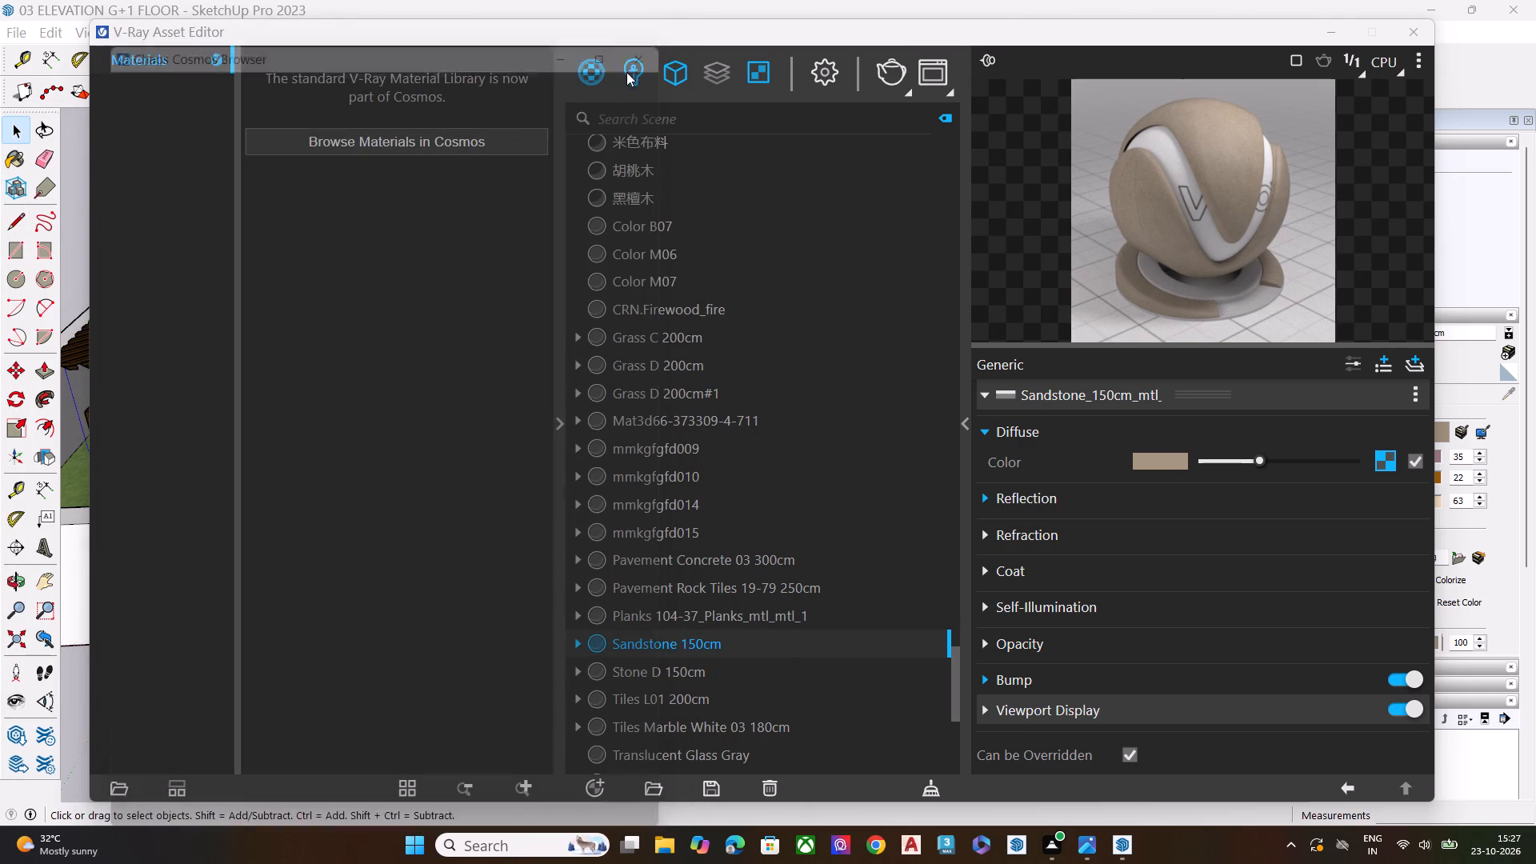
pyautogui.click(478, 146)
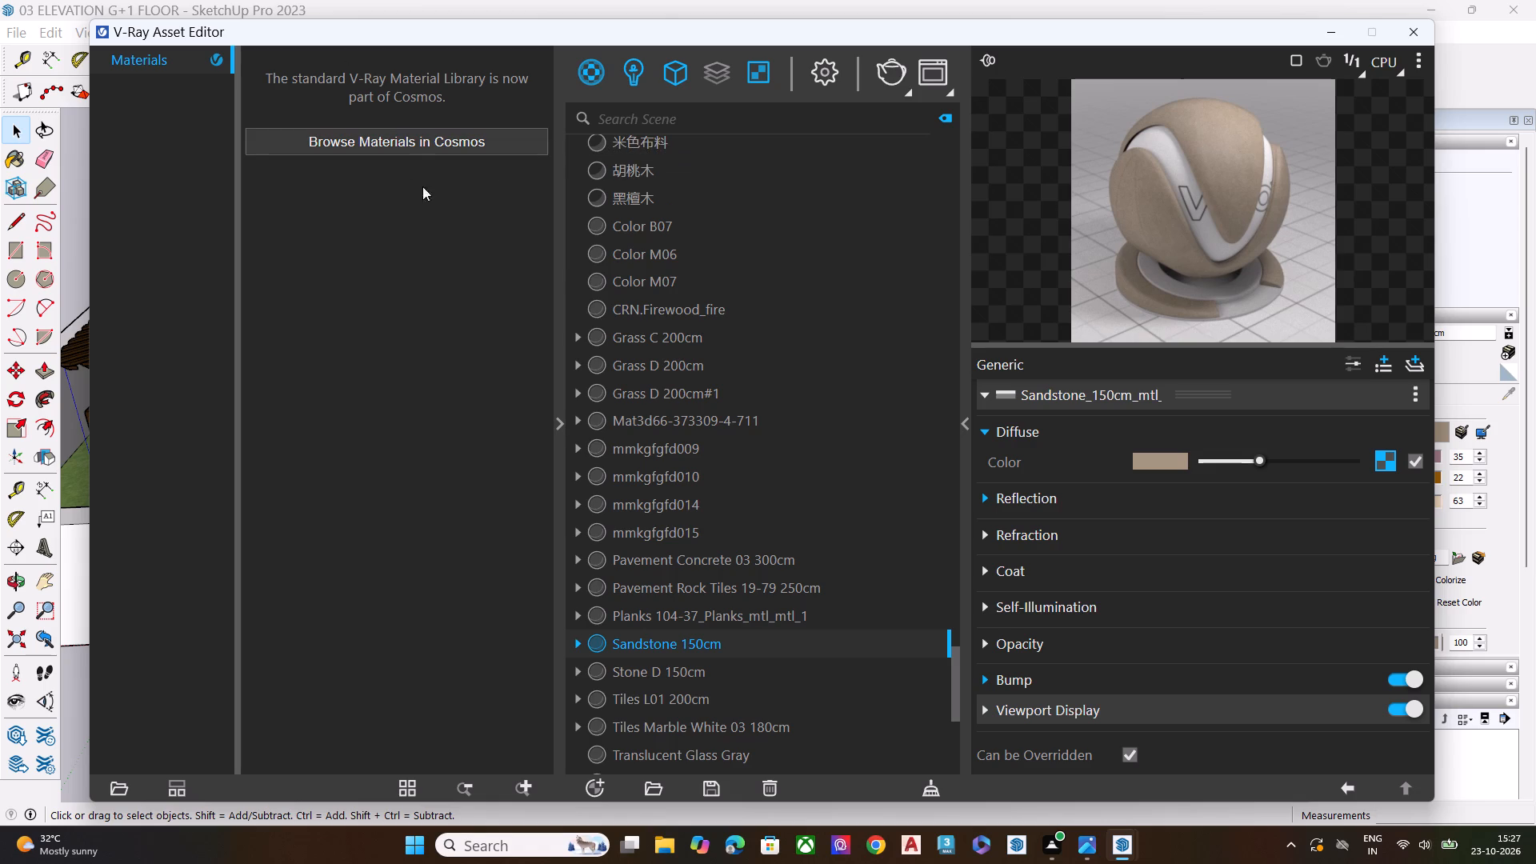
pyautogui.click(422, 145)
pyautogui.click(645, 36)
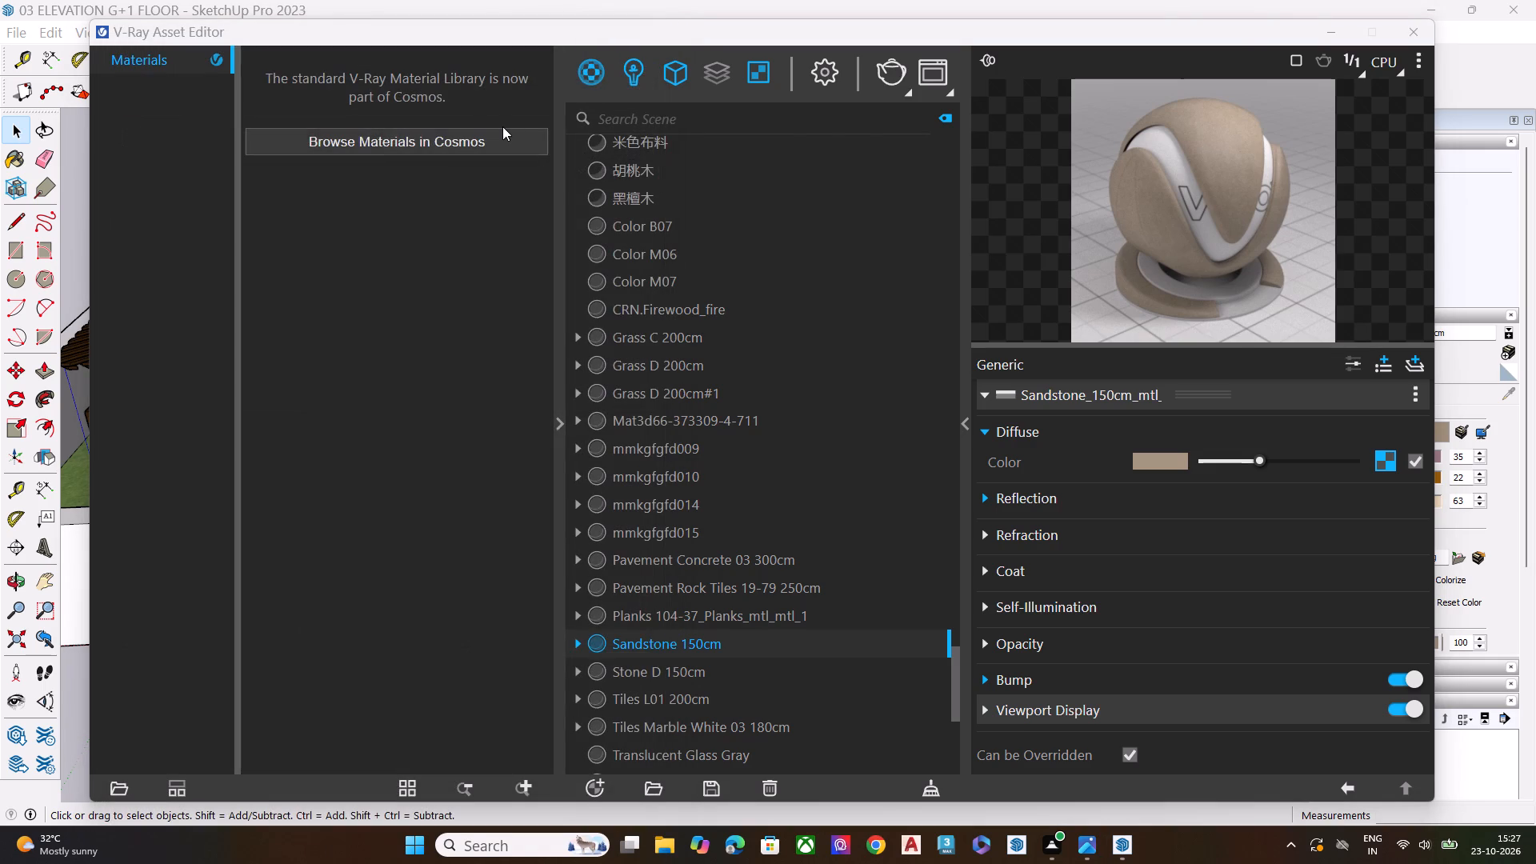
pyautogui.click(502, 132)
pyautogui.click(1270, 18)
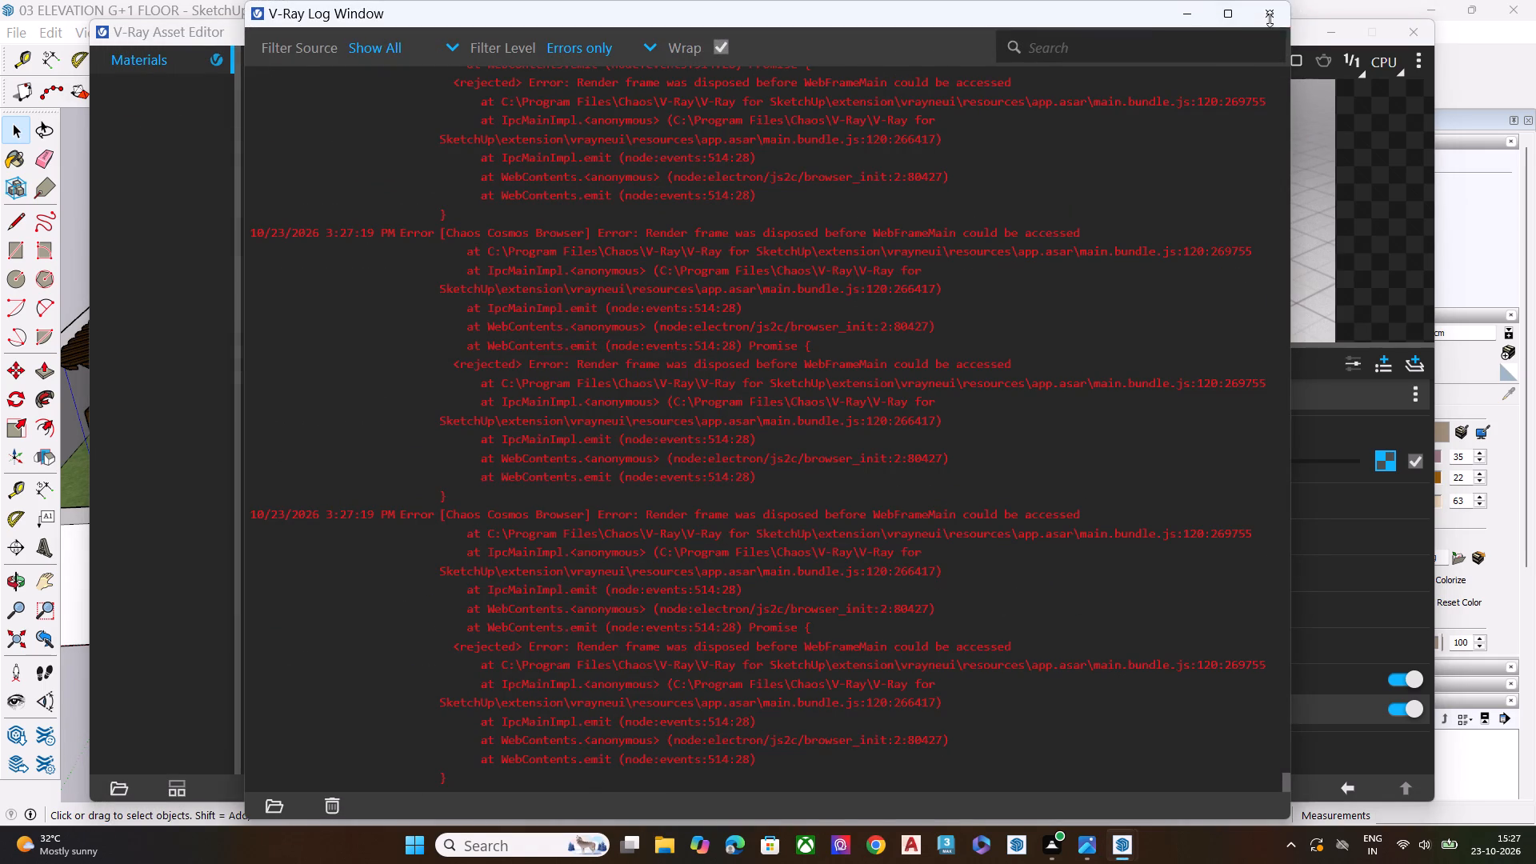
pyautogui.click(396, 150)
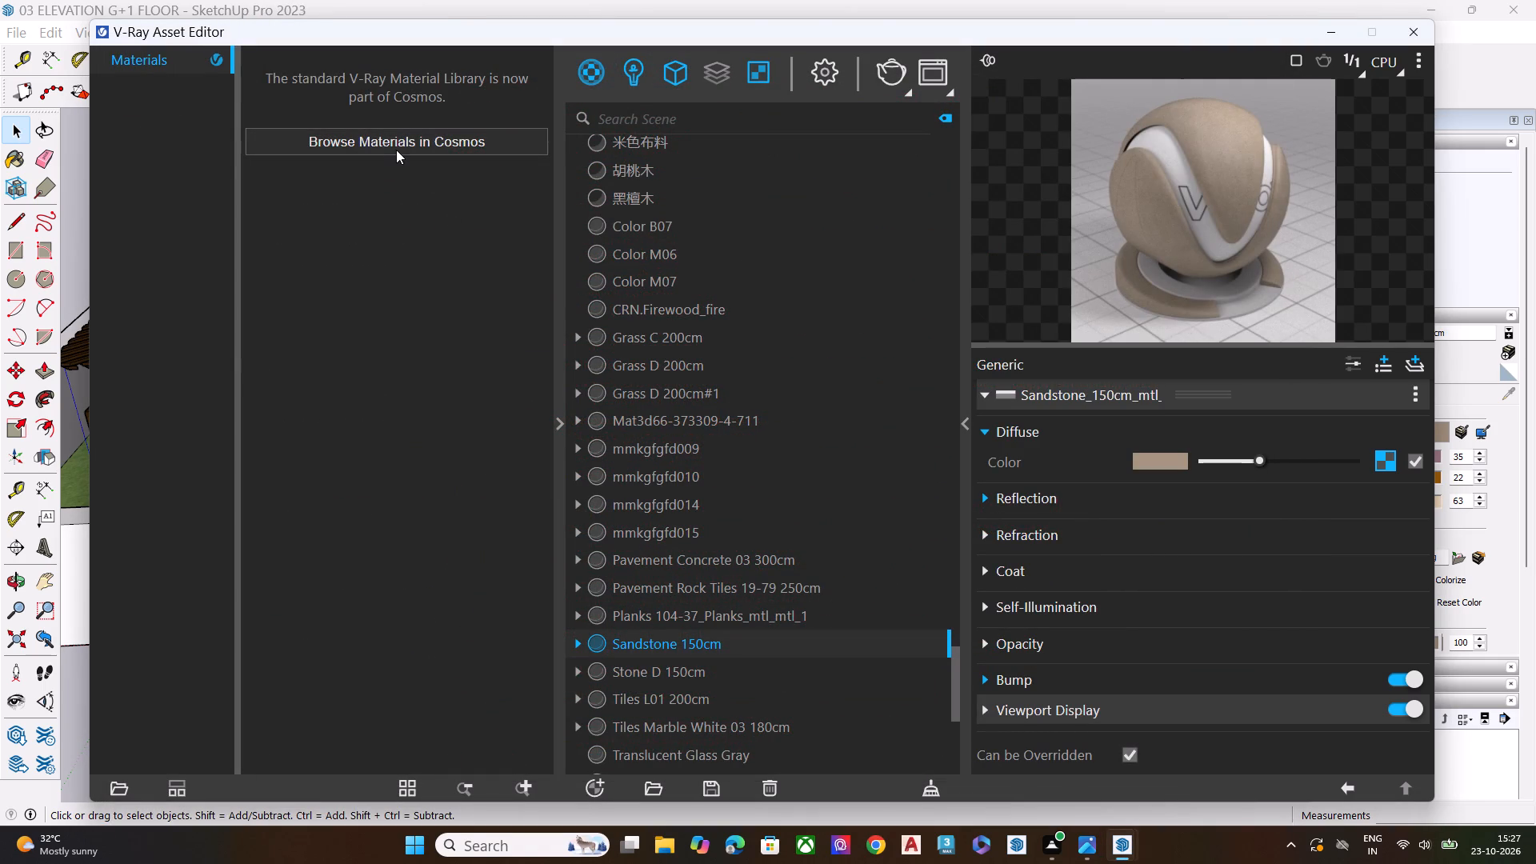
pyautogui.click(410, 139)
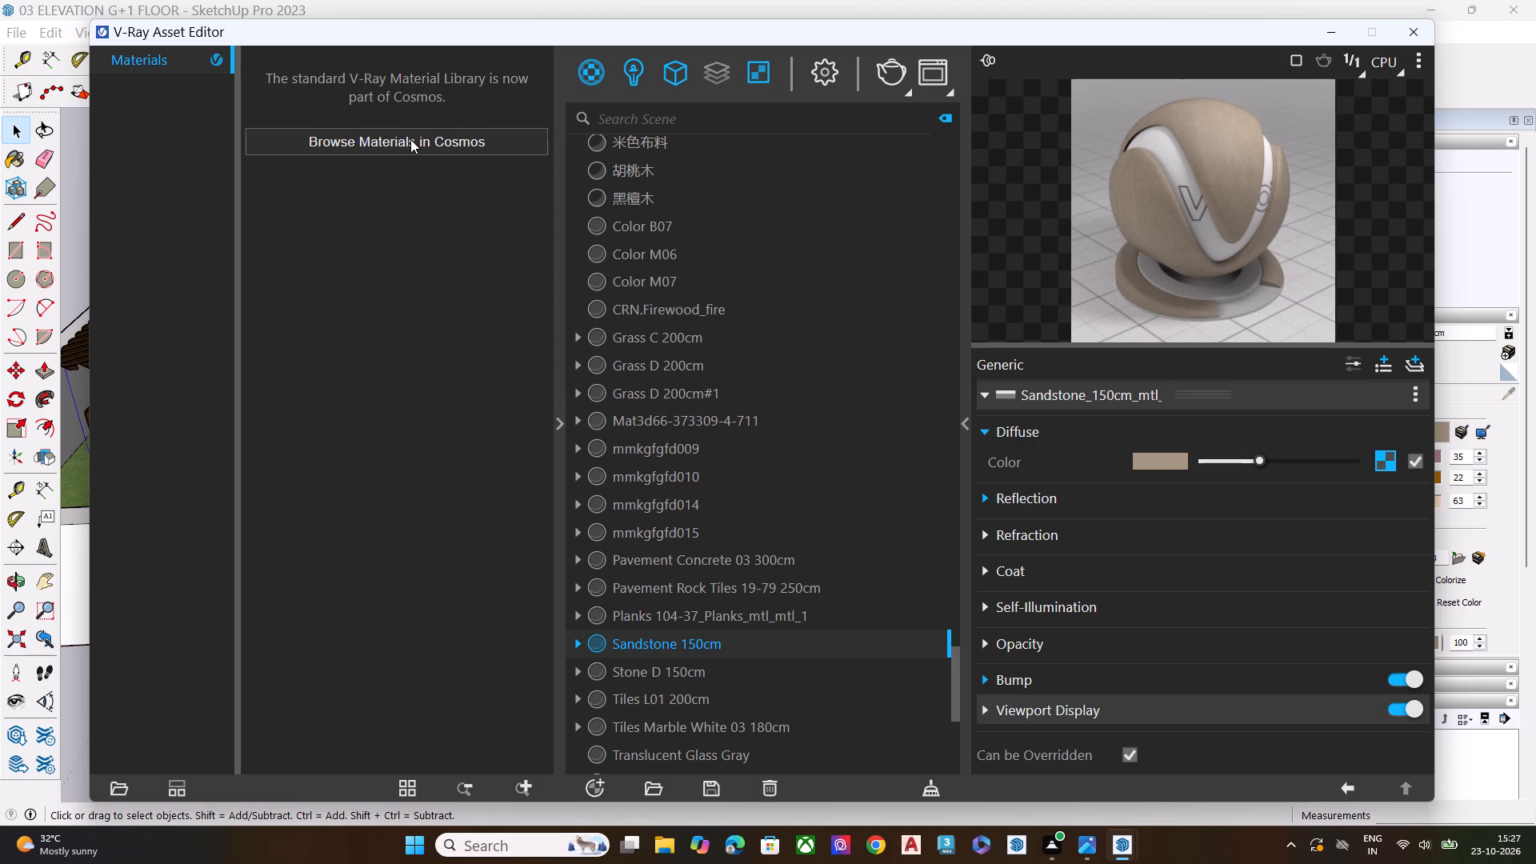
pyautogui.click(410, 139)
pyautogui.click(410, 143)
pyautogui.click(658, 26)
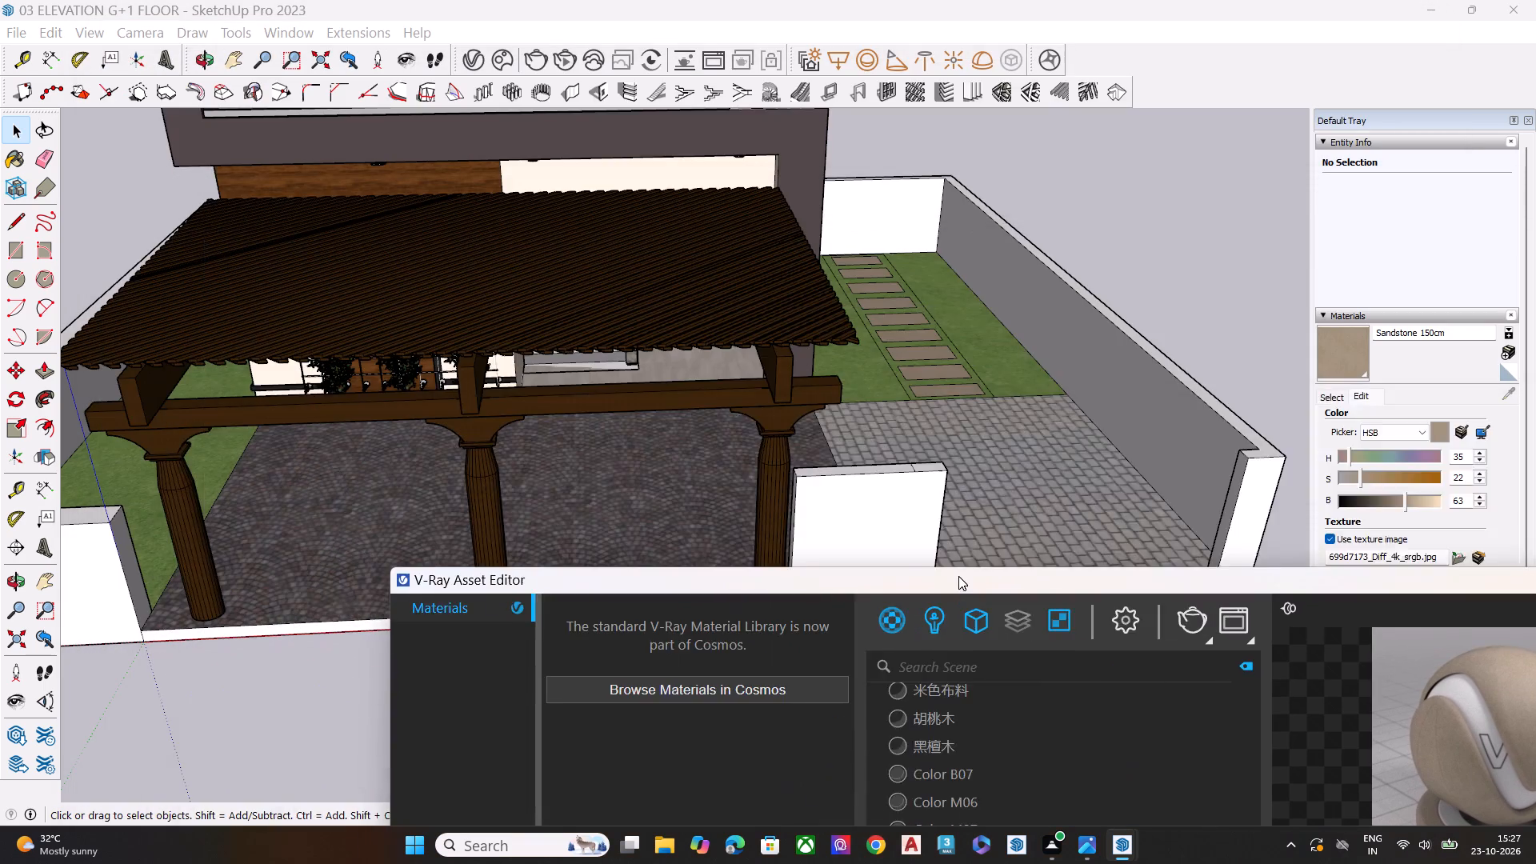
pyautogui.click(466, 139)
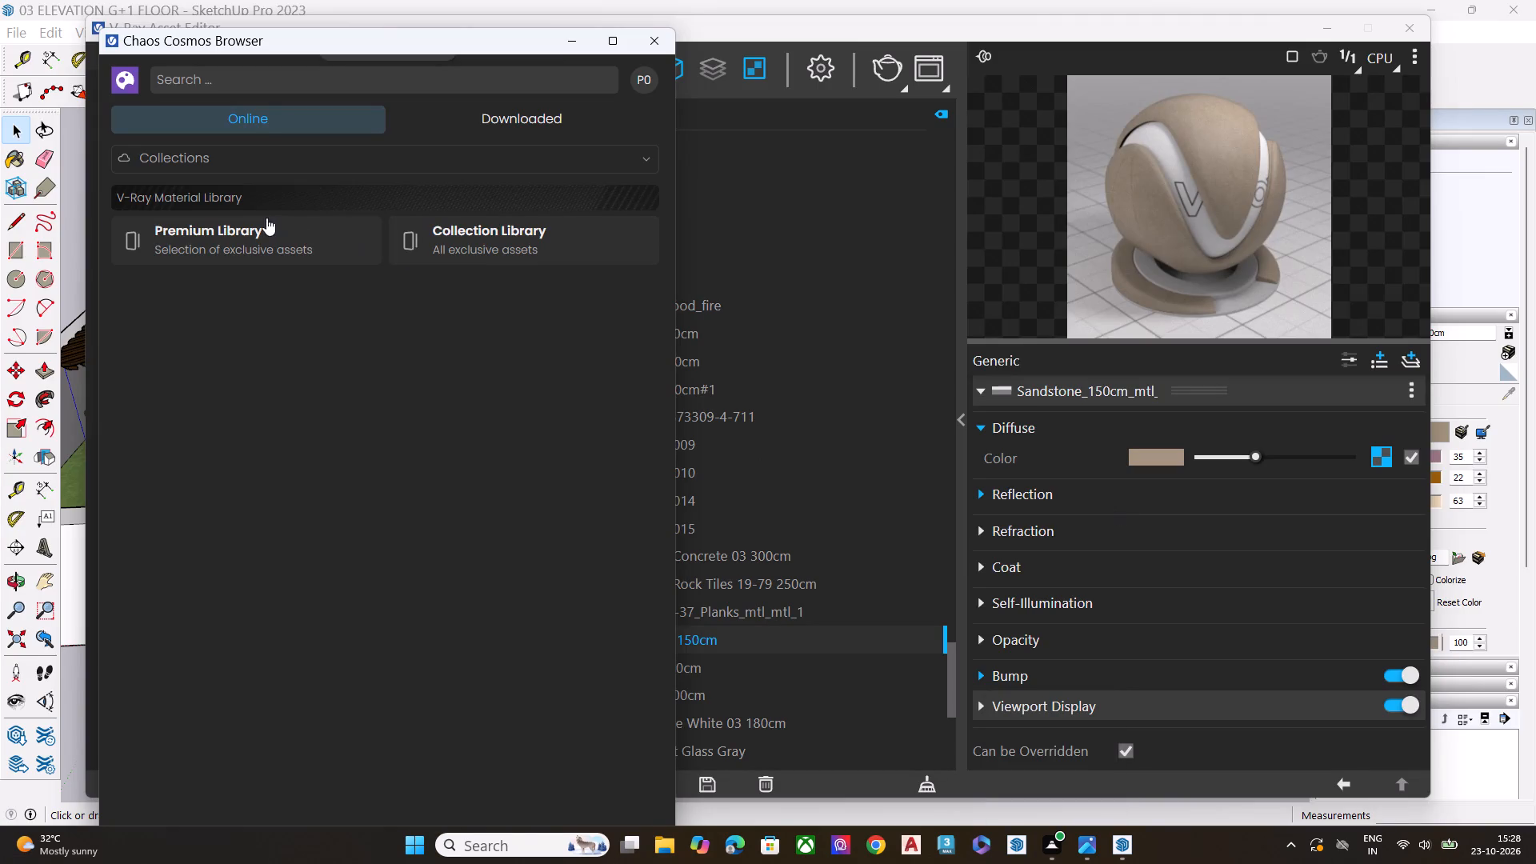
# Import Car 026 from the 3D Models > Vehicles > Cars category of Chaos Cosmos, then close the Cosmos browser and V-Ray Asset Editor.
pyautogui.click(198, 158)
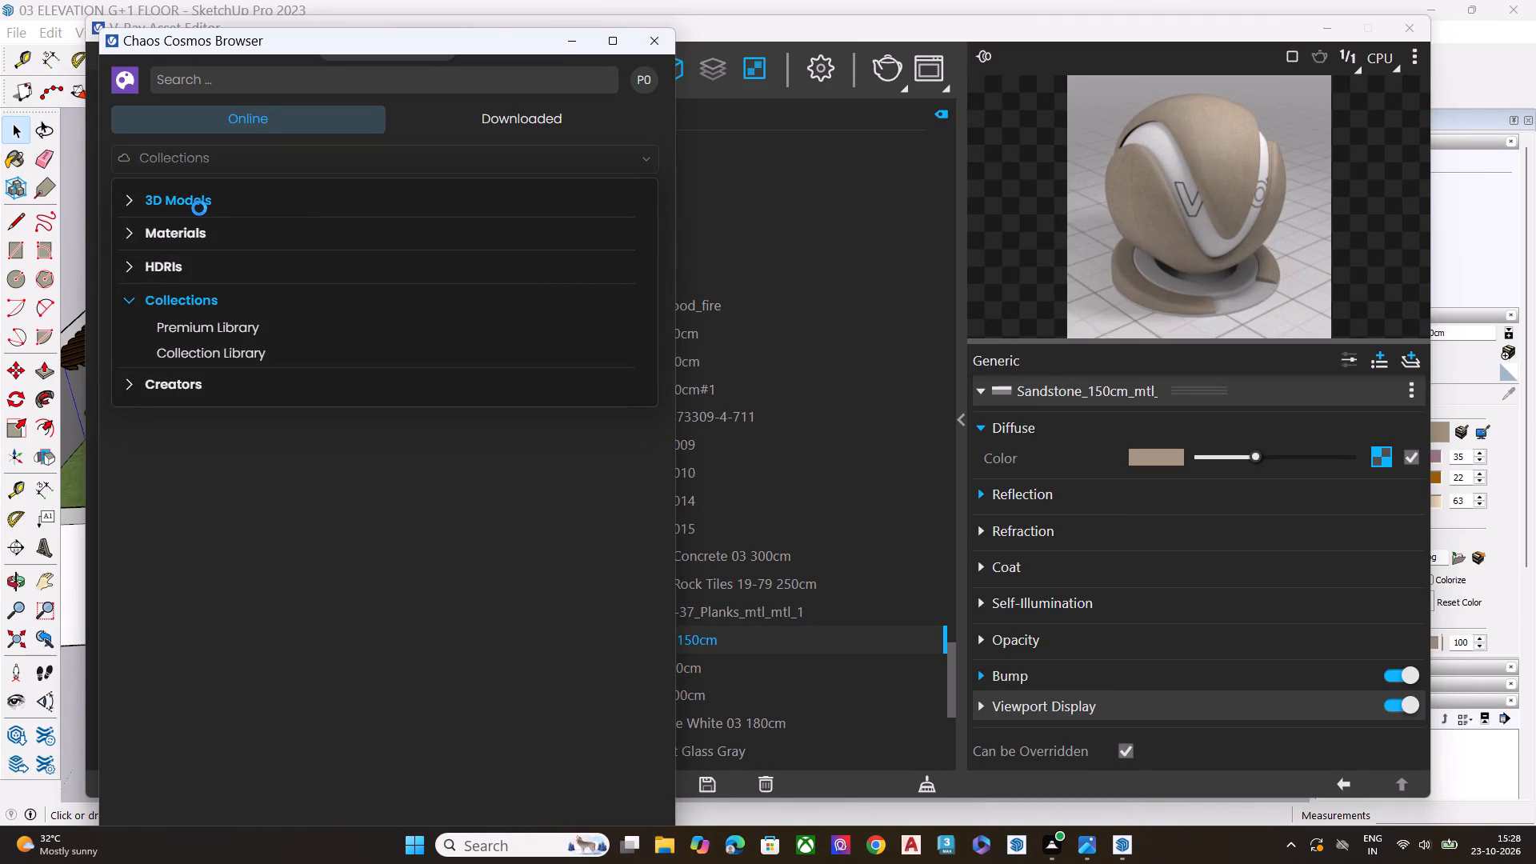
pyautogui.click(199, 208)
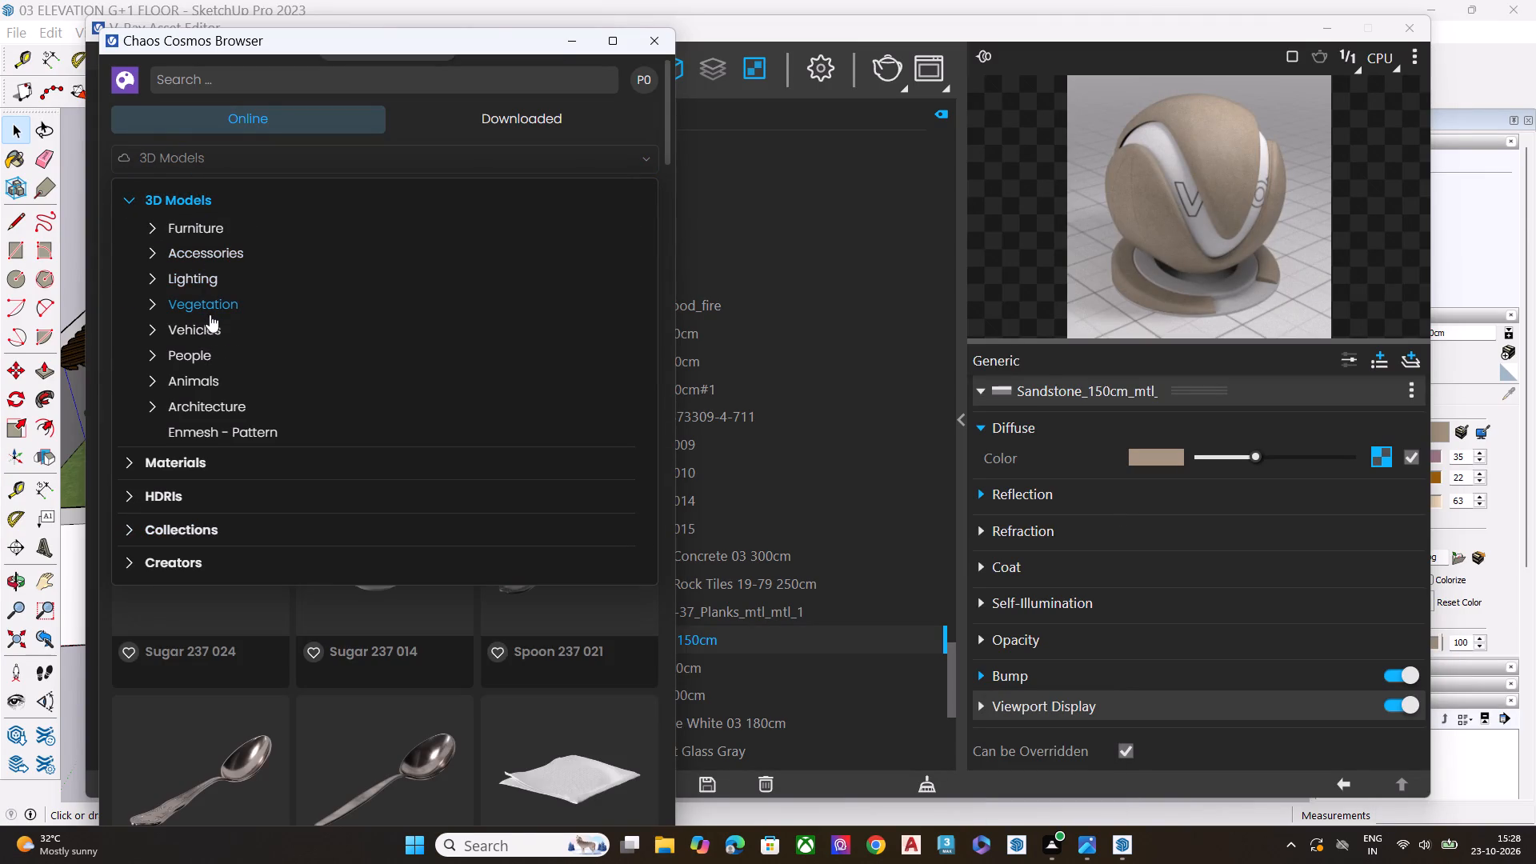
pyautogui.click(207, 334)
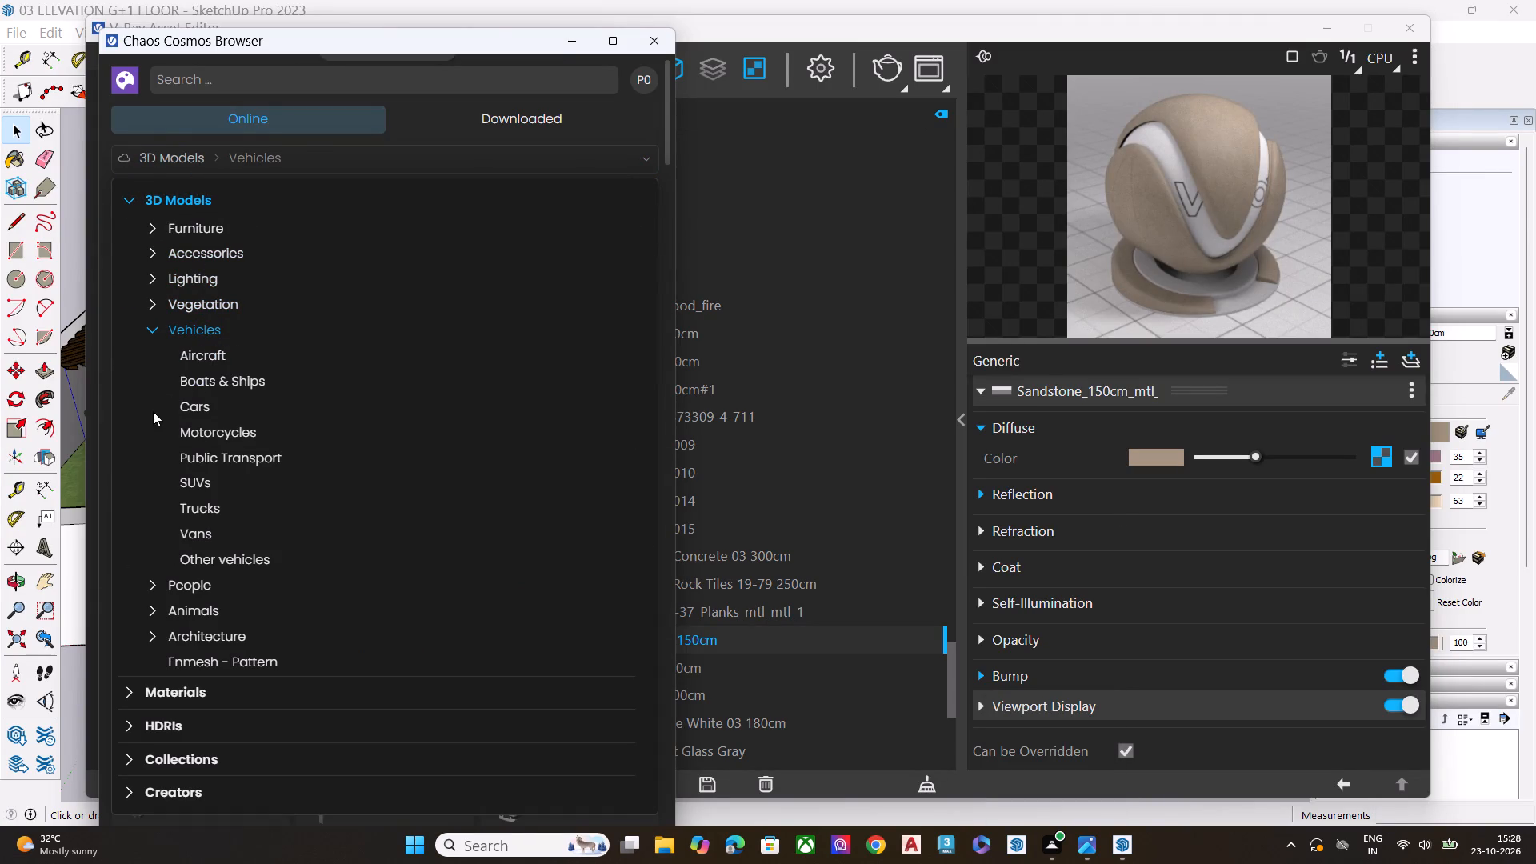
pyautogui.click(205, 407)
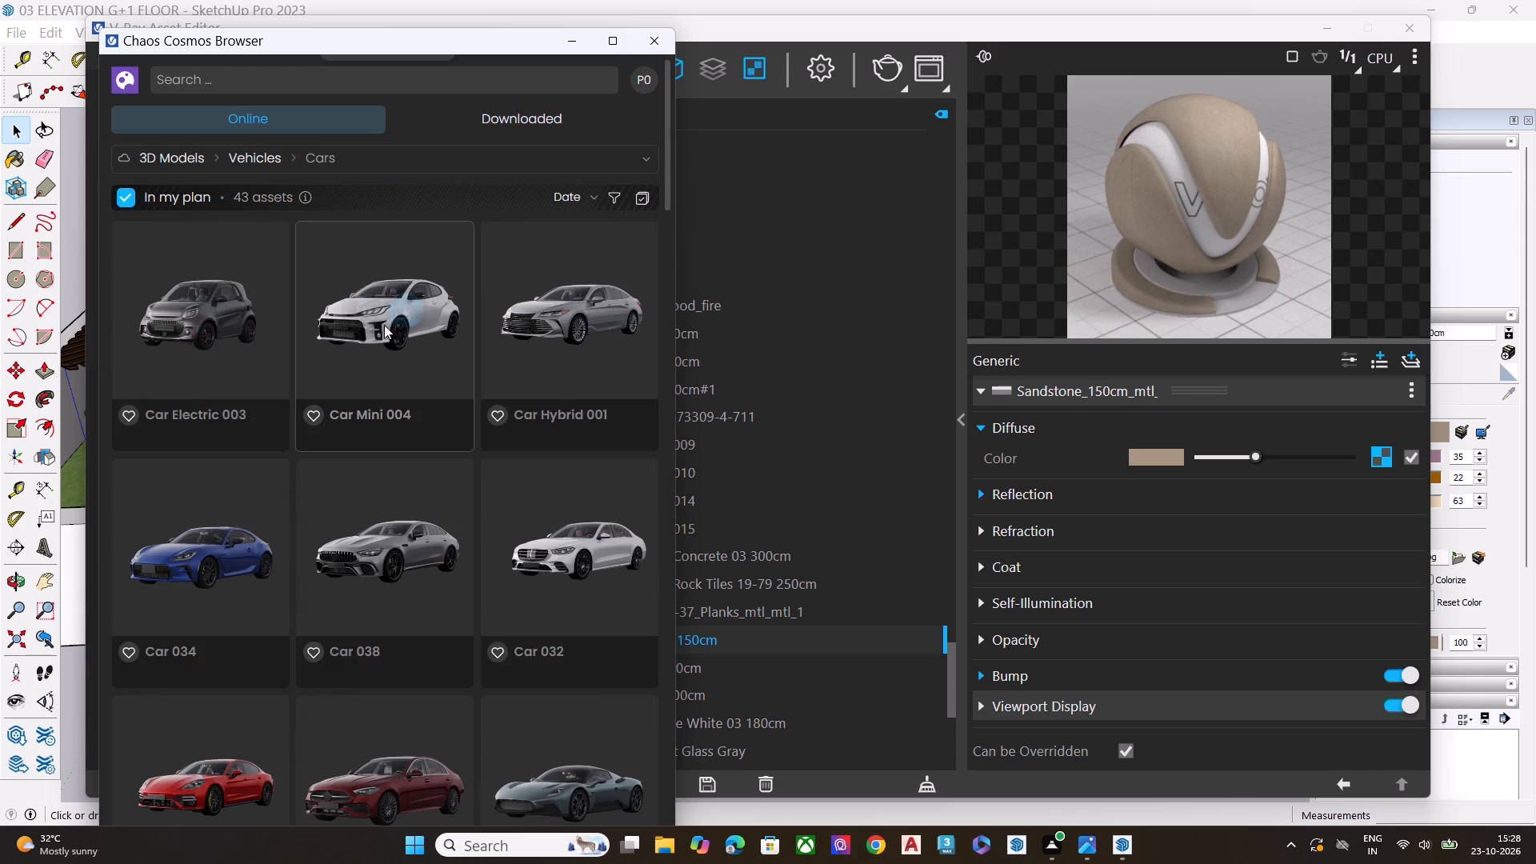
pyautogui.scroll(-6, 573, 430)
pyautogui.scroll(-1, 426, 402)
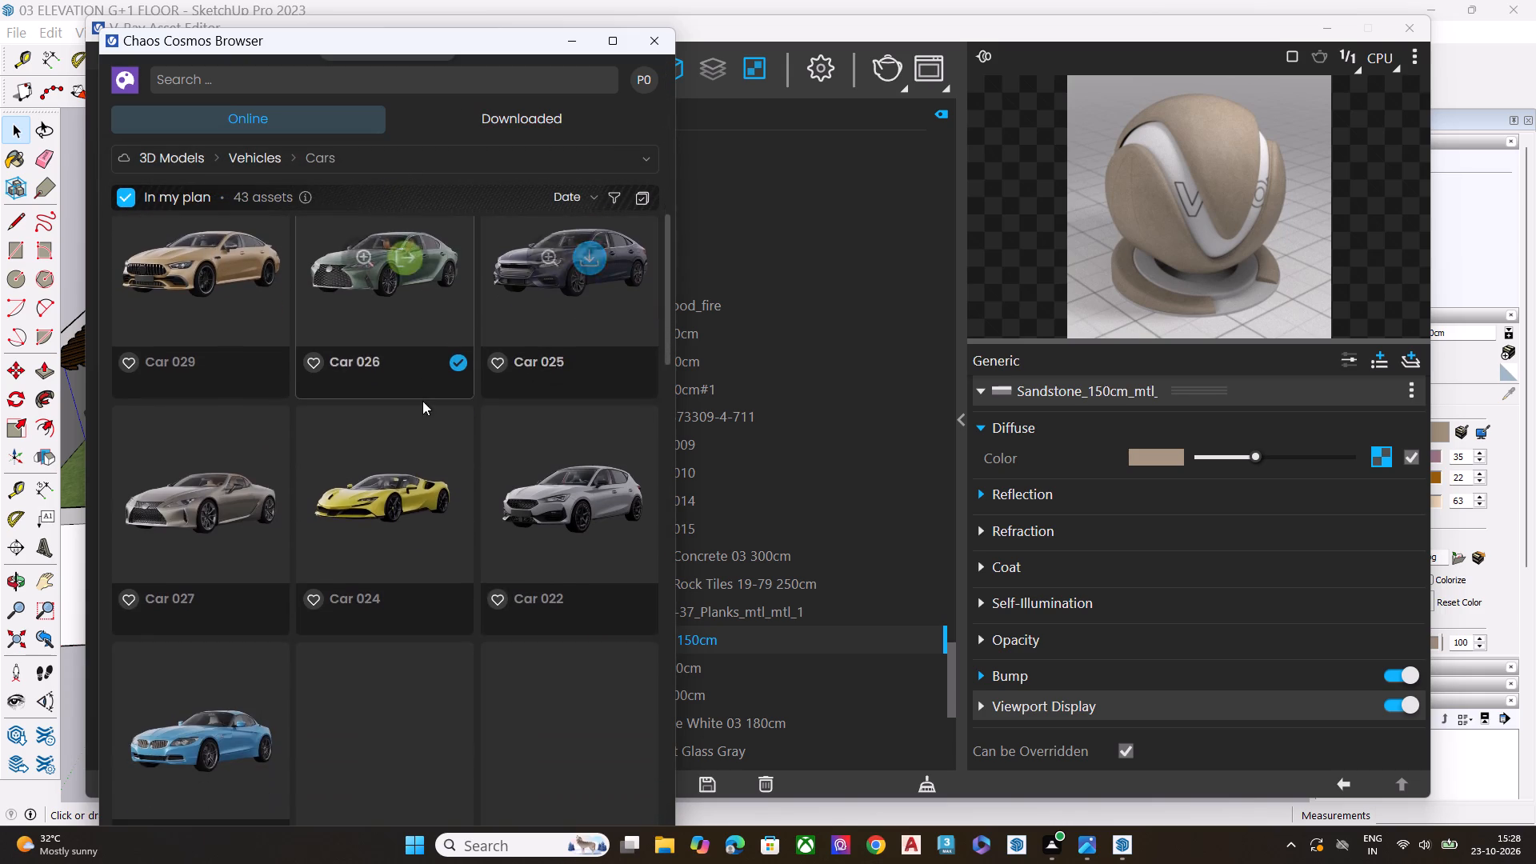
pyautogui.scroll(1, 421, 398)
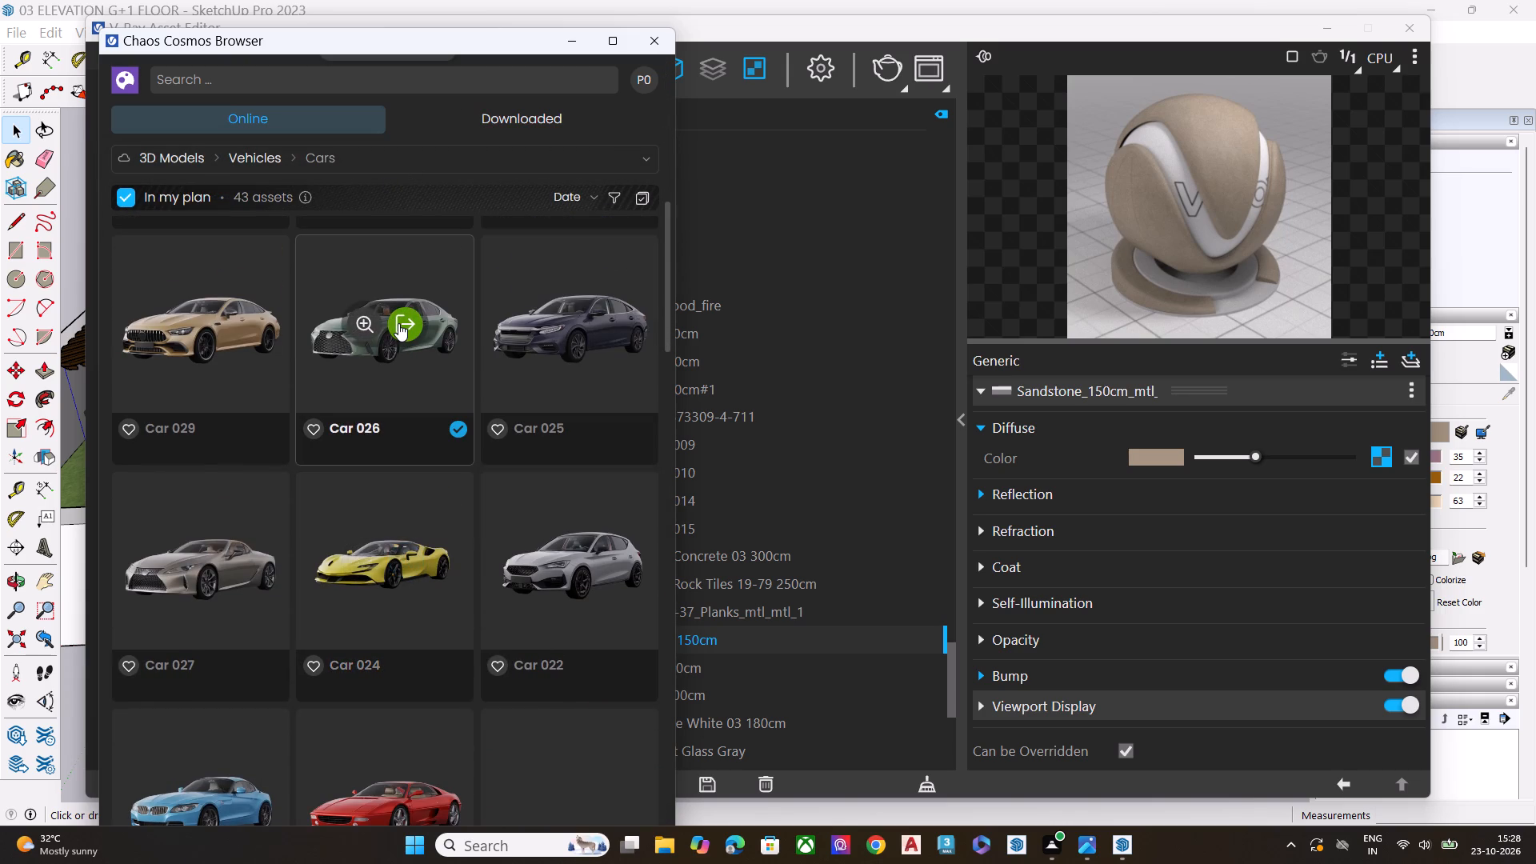
pyautogui.click(406, 329)
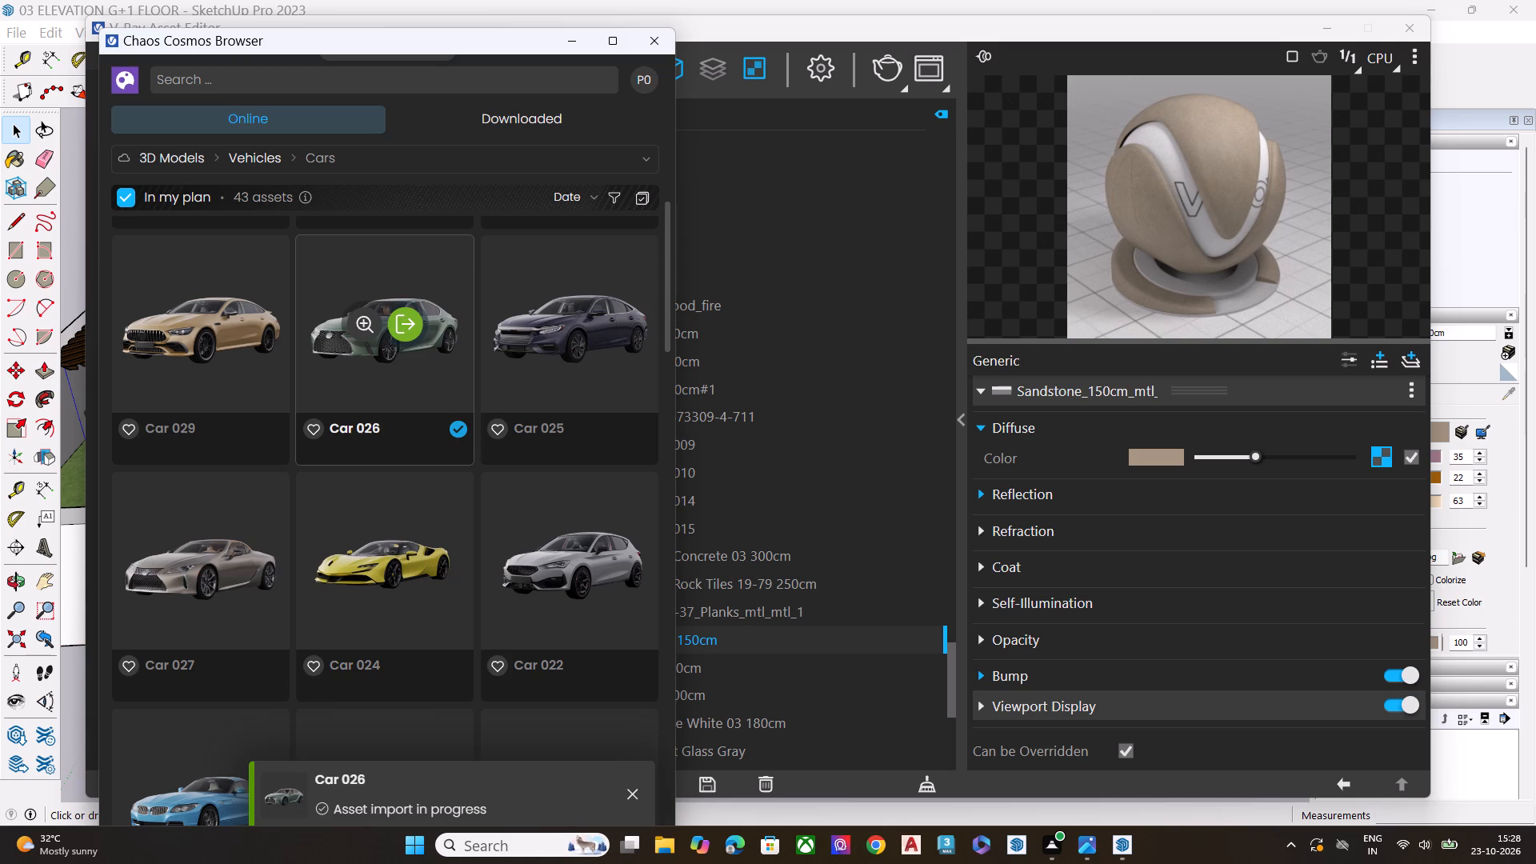
pyautogui.click(654, 38)
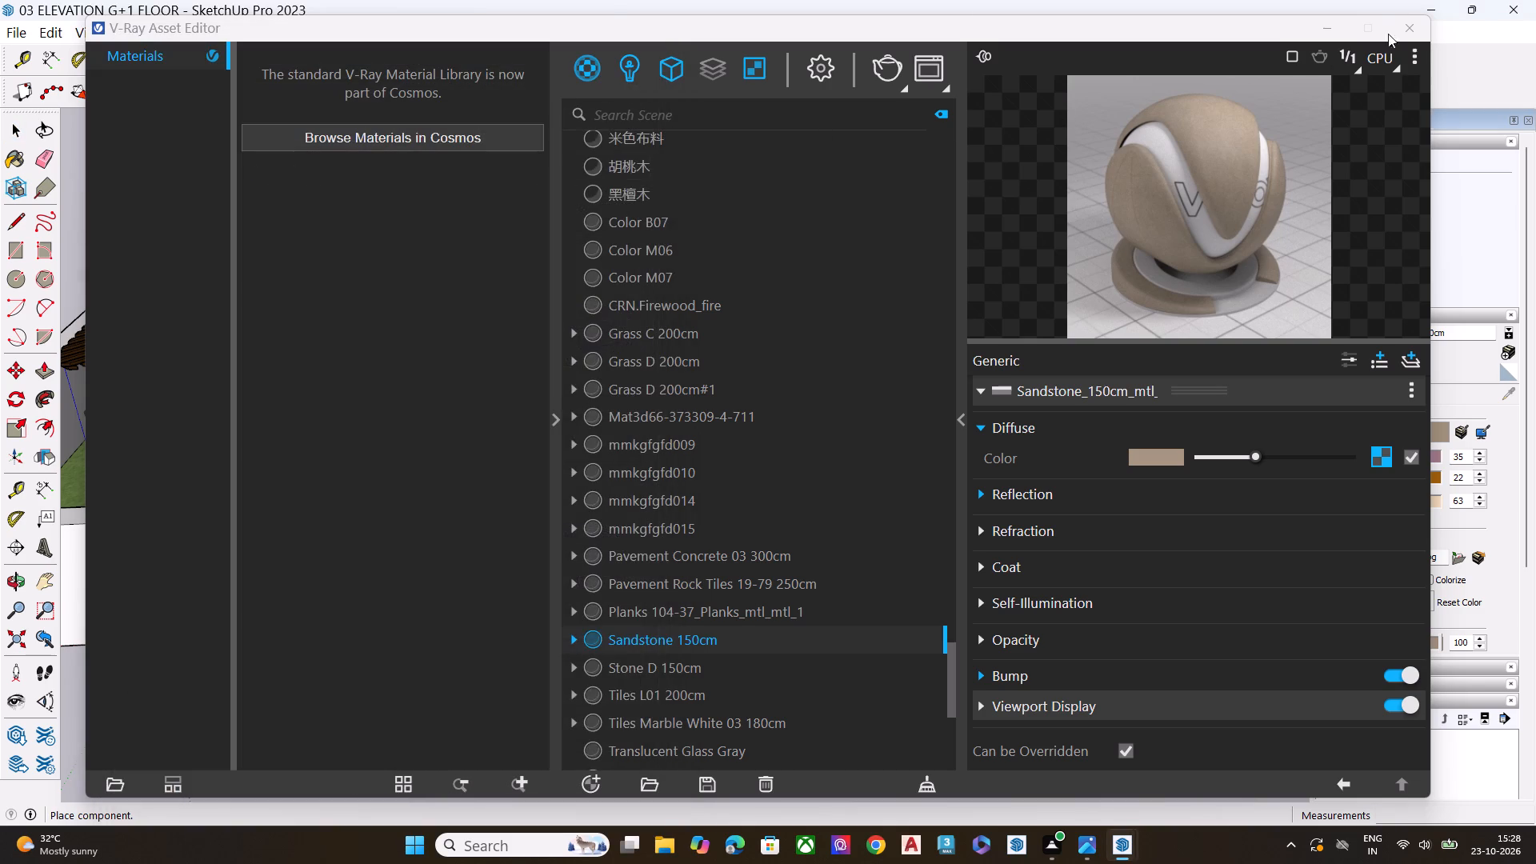
pyautogui.click(1393, 32)
# Place the imported car on the paved driveway between the short front wall and the side boundary wall.
pyautogui.scroll(-2, 982, 509)
pyautogui.moveTo(1012, 501); pyautogui.dragTo(800, 532, button='middle')
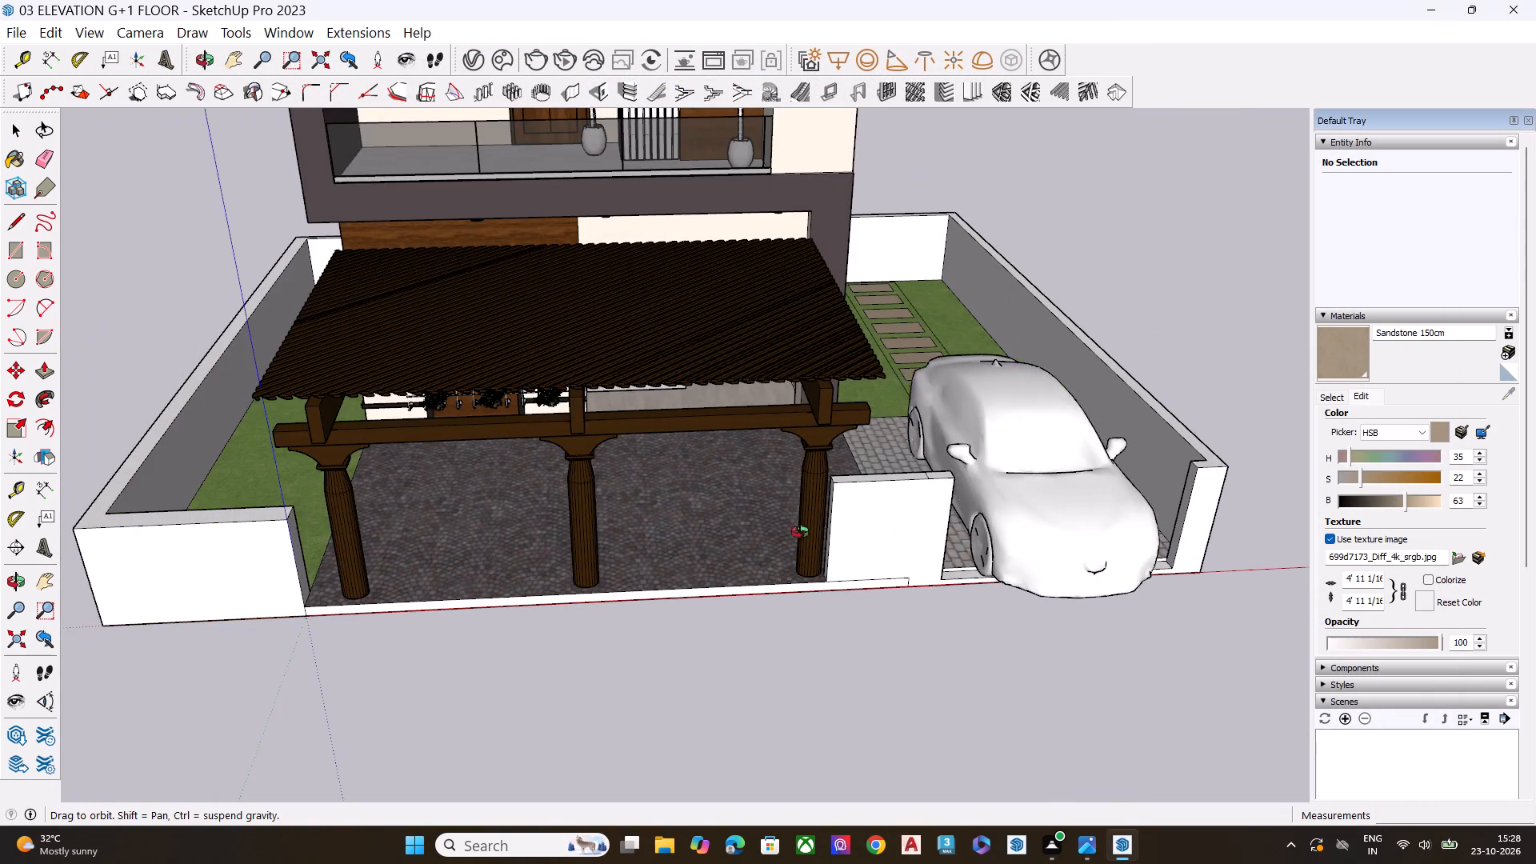
pyautogui.moveTo(800, 532); pyautogui.dragTo(521, 494, button='middle')
pyautogui.scroll(6, 659, 568)
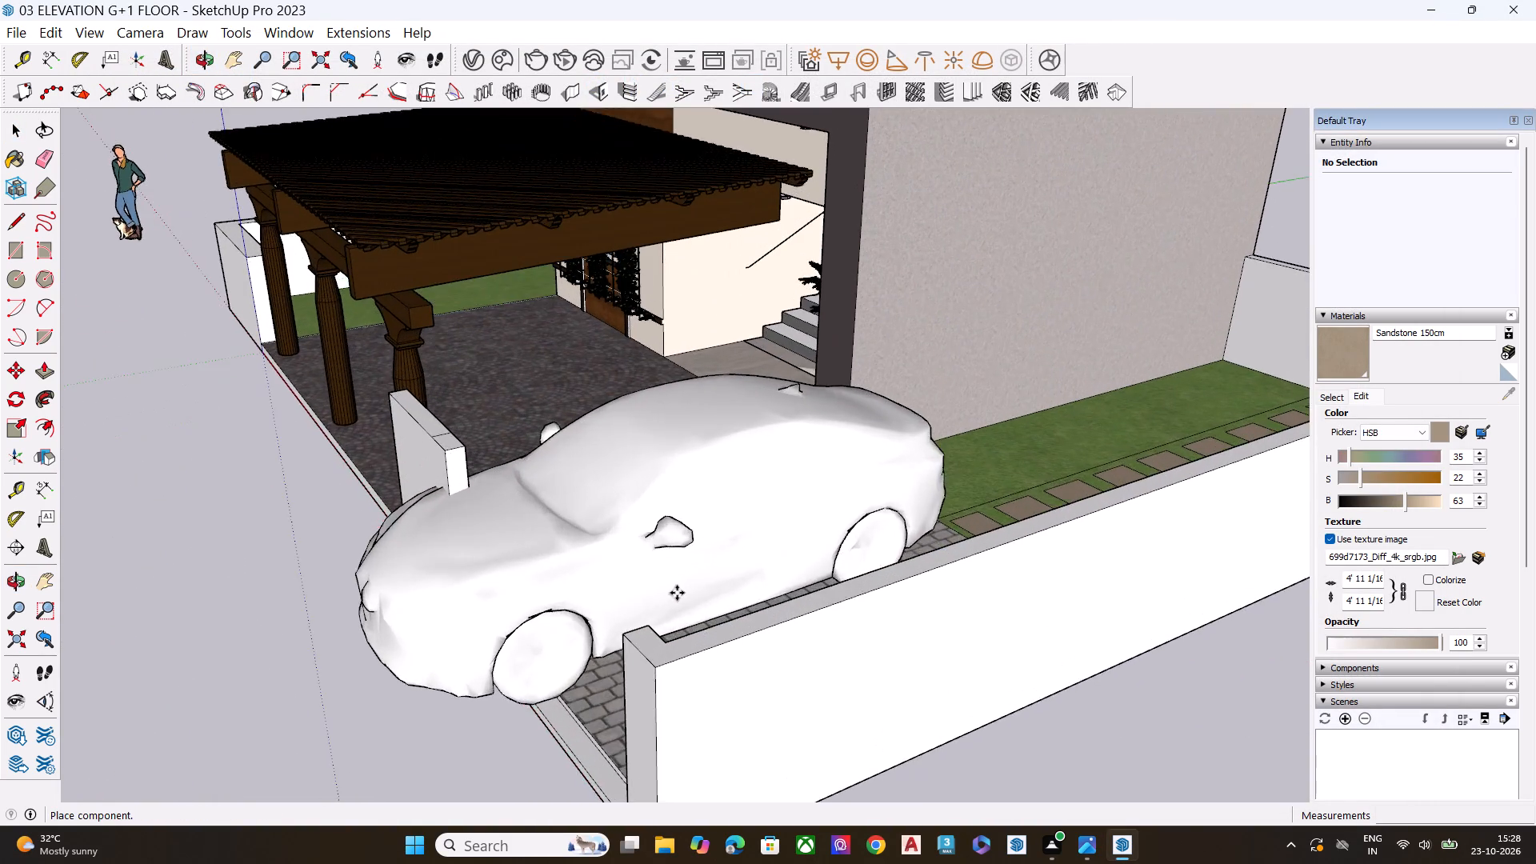
pyautogui.moveTo(698, 601); pyautogui.dragTo(746, 685, button='middle')
pyautogui.scroll(2, 764, 690)
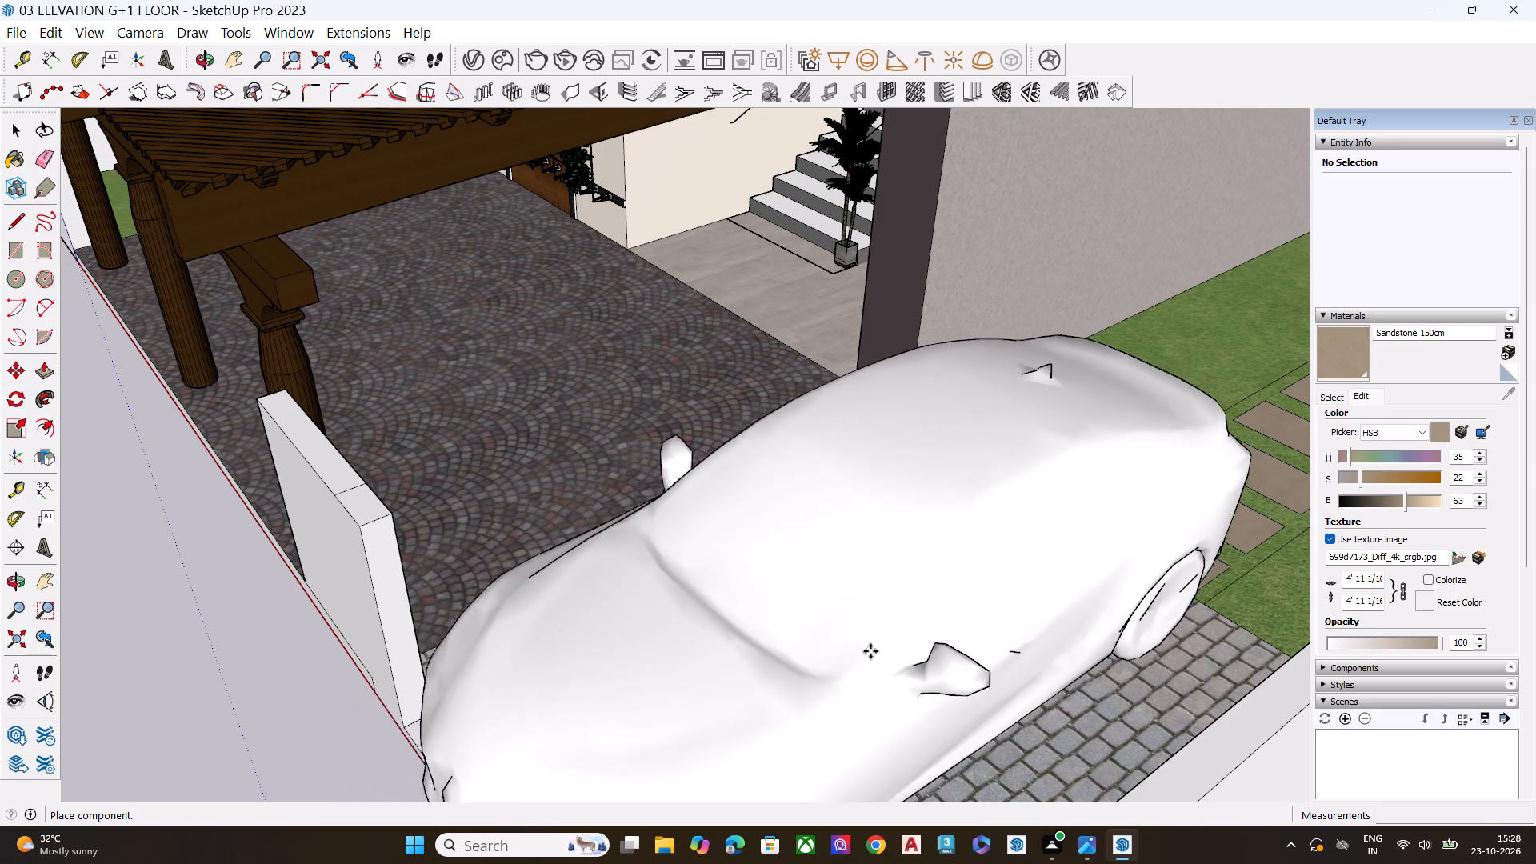
pyautogui.click(926, 634)
pyautogui.scroll(-6, 813, 427)
pyautogui.scroll(-1, 963, 458)
pyautogui.scroll(1, 970, 467)
pyautogui.scroll(-3, 973, 473)
pyautogui.scroll(1, 976, 482)
pyautogui.scroll(-4, 978, 486)
pyautogui.press('Escape')
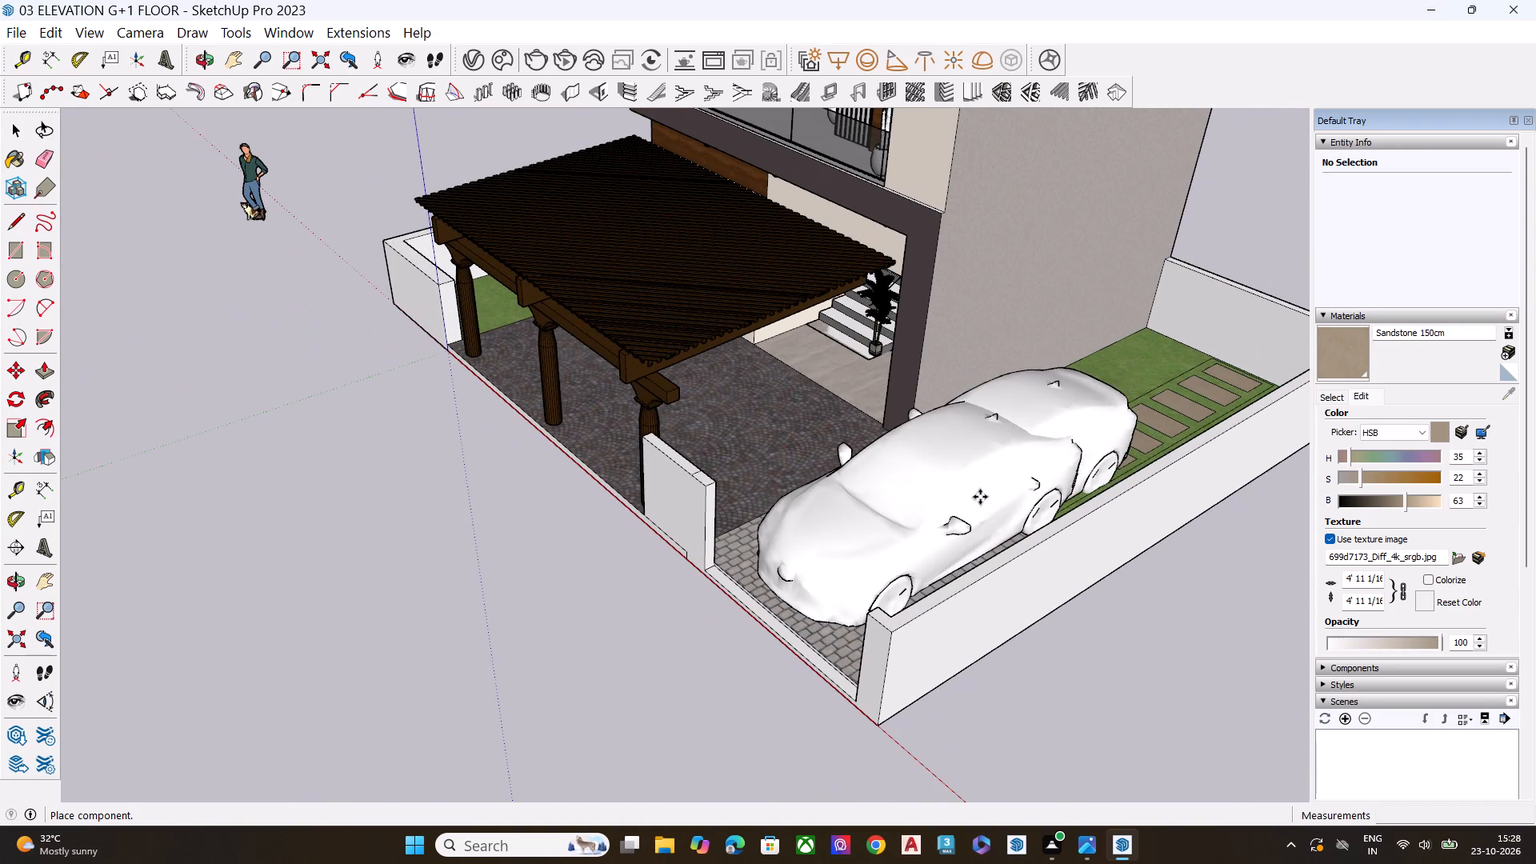
# Scale the car to about 0.97 along its length and reduce its height slightly, then deselect it.
pyautogui.moveTo(950, 566); pyautogui.dragTo(1070, 462, button='middle')
pyautogui.scroll(5, 978, 442)
pyautogui.click(947, 462)
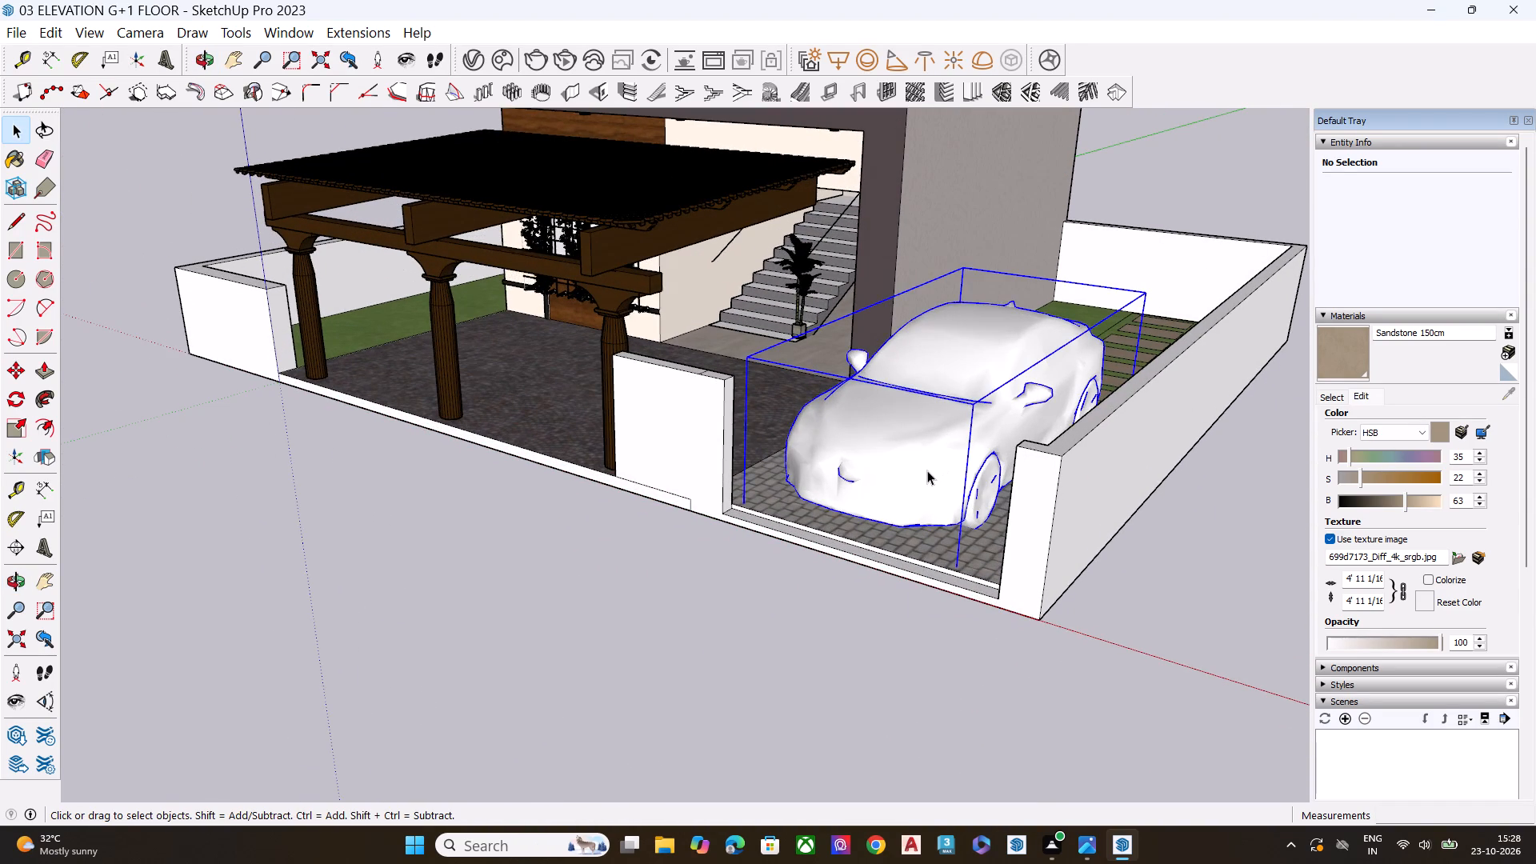
pyautogui.press('s')
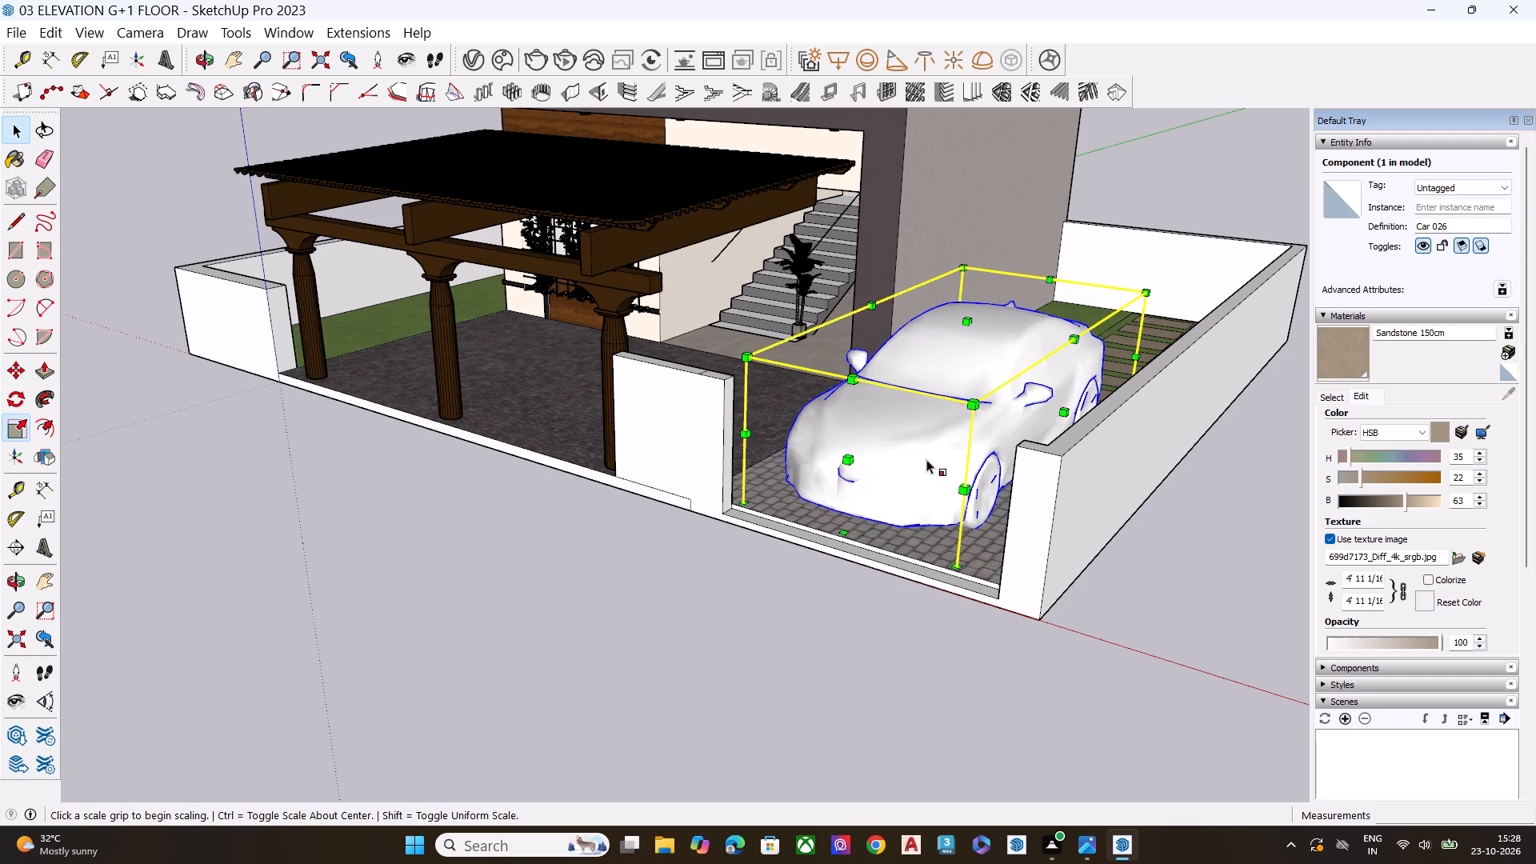
pyautogui.click(1049, 333)
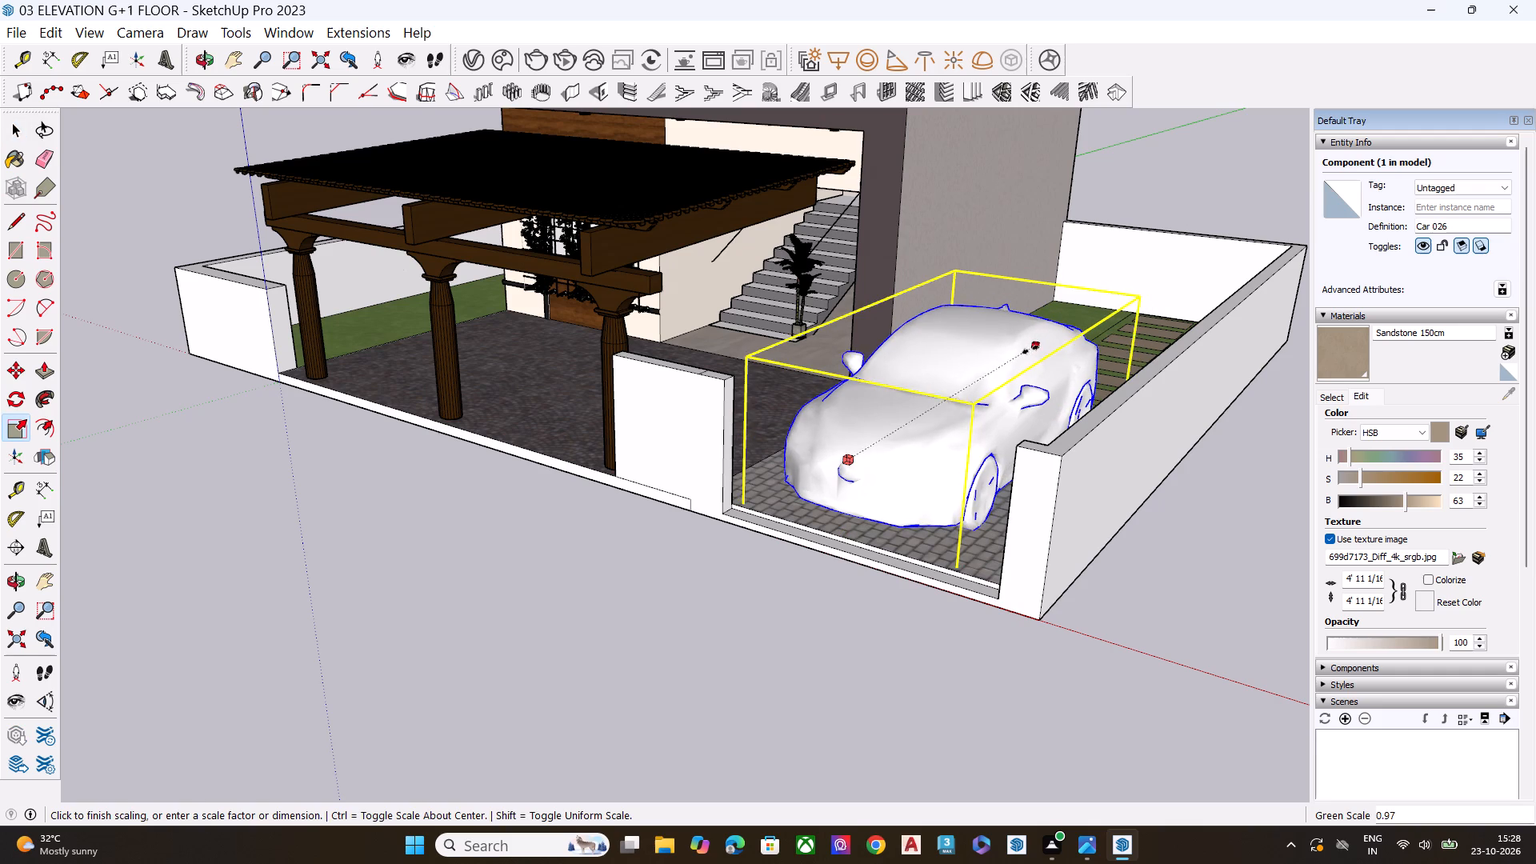
pyautogui.click(1030, 350)
pyautogui.moveTo(959, 330); pyautogui.dragTo(959, 348)
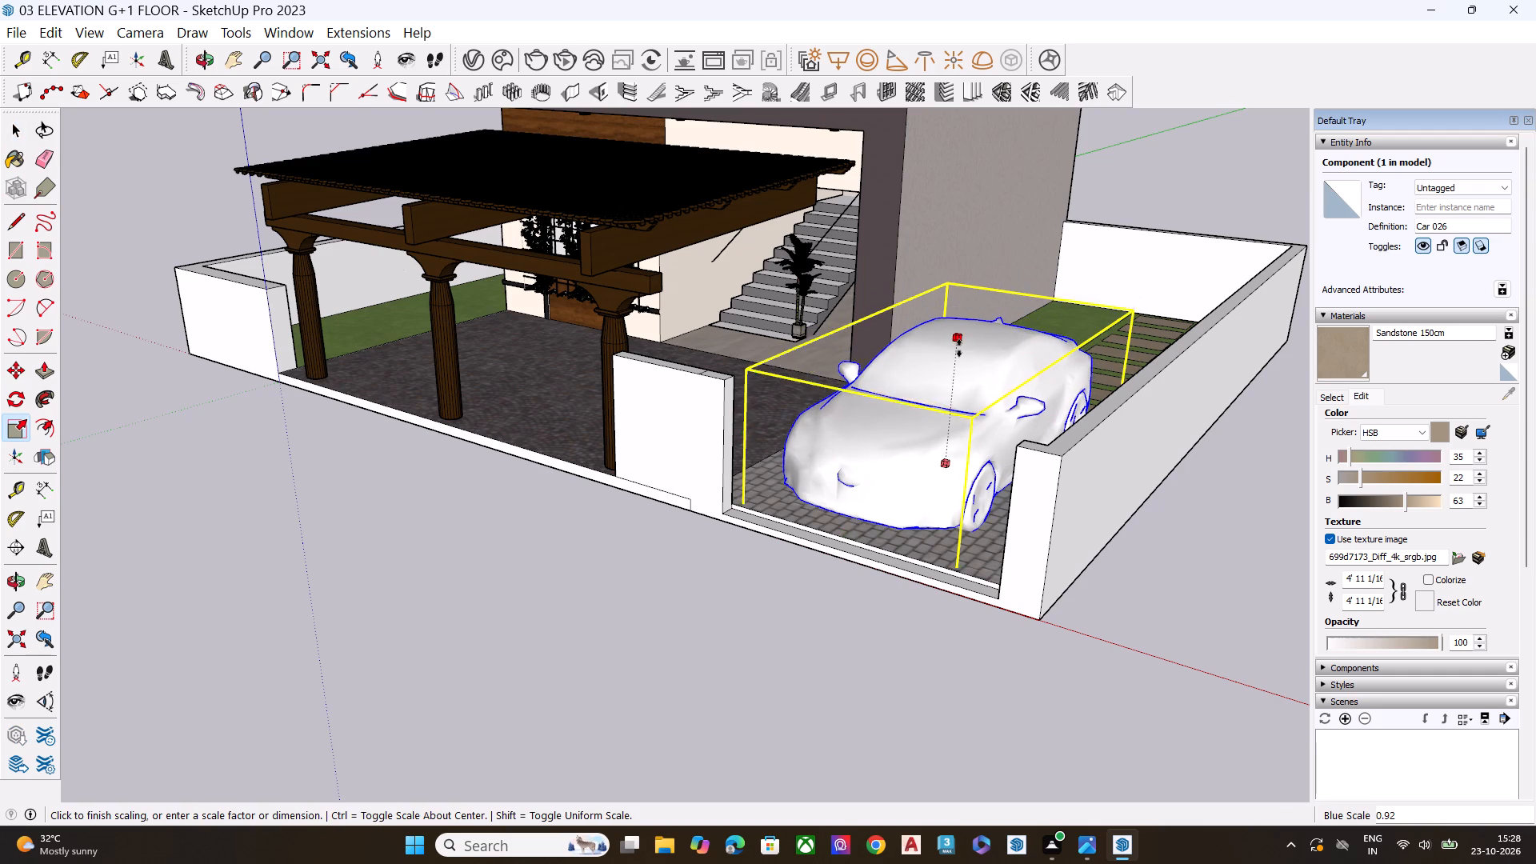
pyautogui.moveTo(959, 348); pyautogui.dragTo(962, 364)
pyautogui.press('space')
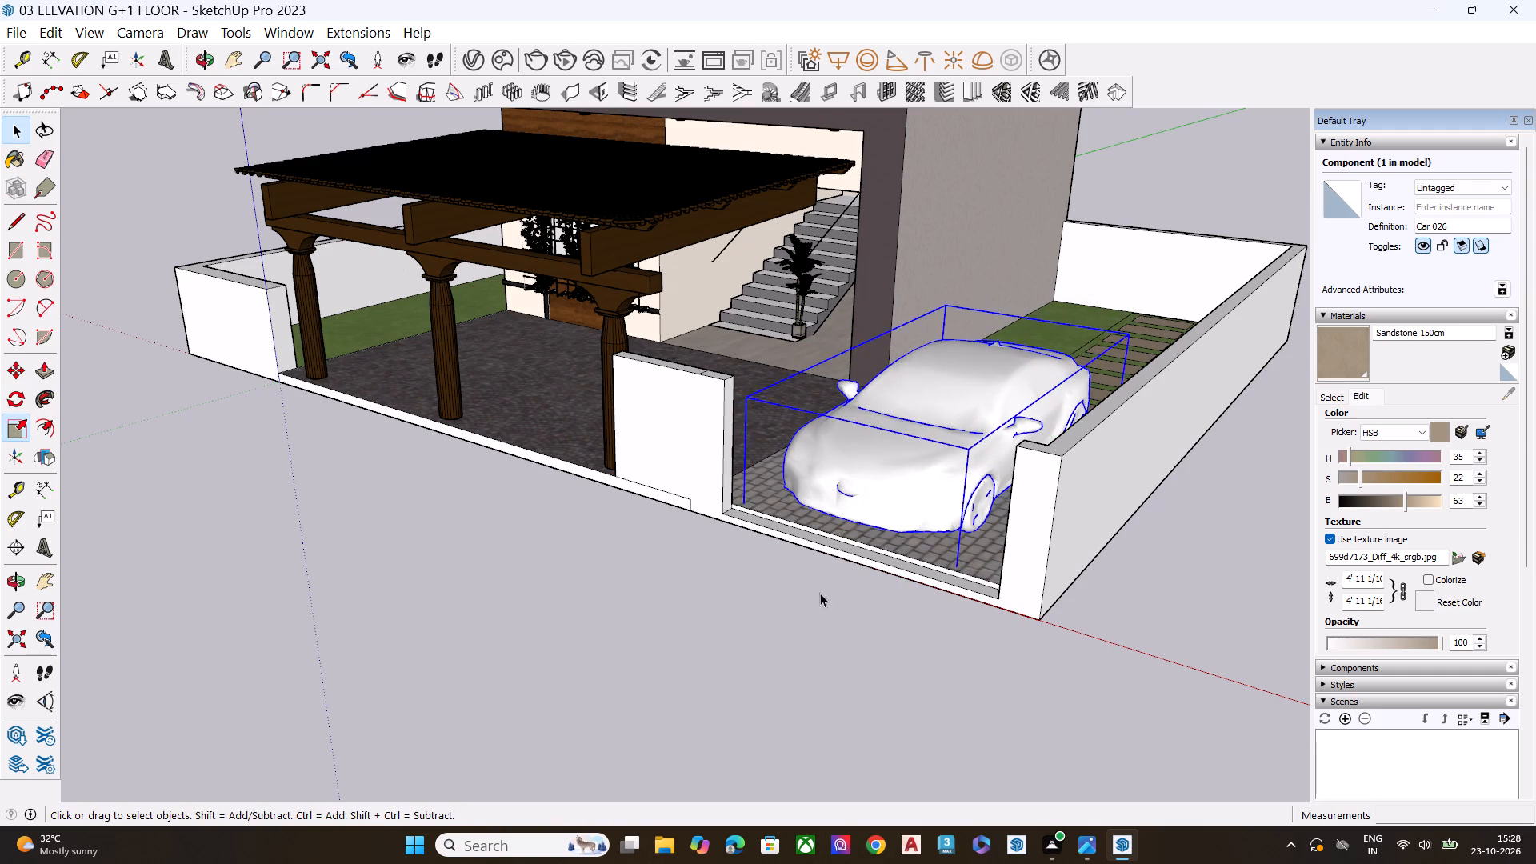
pyautogui.click(801, 620)
# Erase the leftover edge lines at the base of the short front wall between the porch and the driveway.
pyautogui.moveTo(989, 483); pyautogui.dragTo(1134, 389, button='middle')
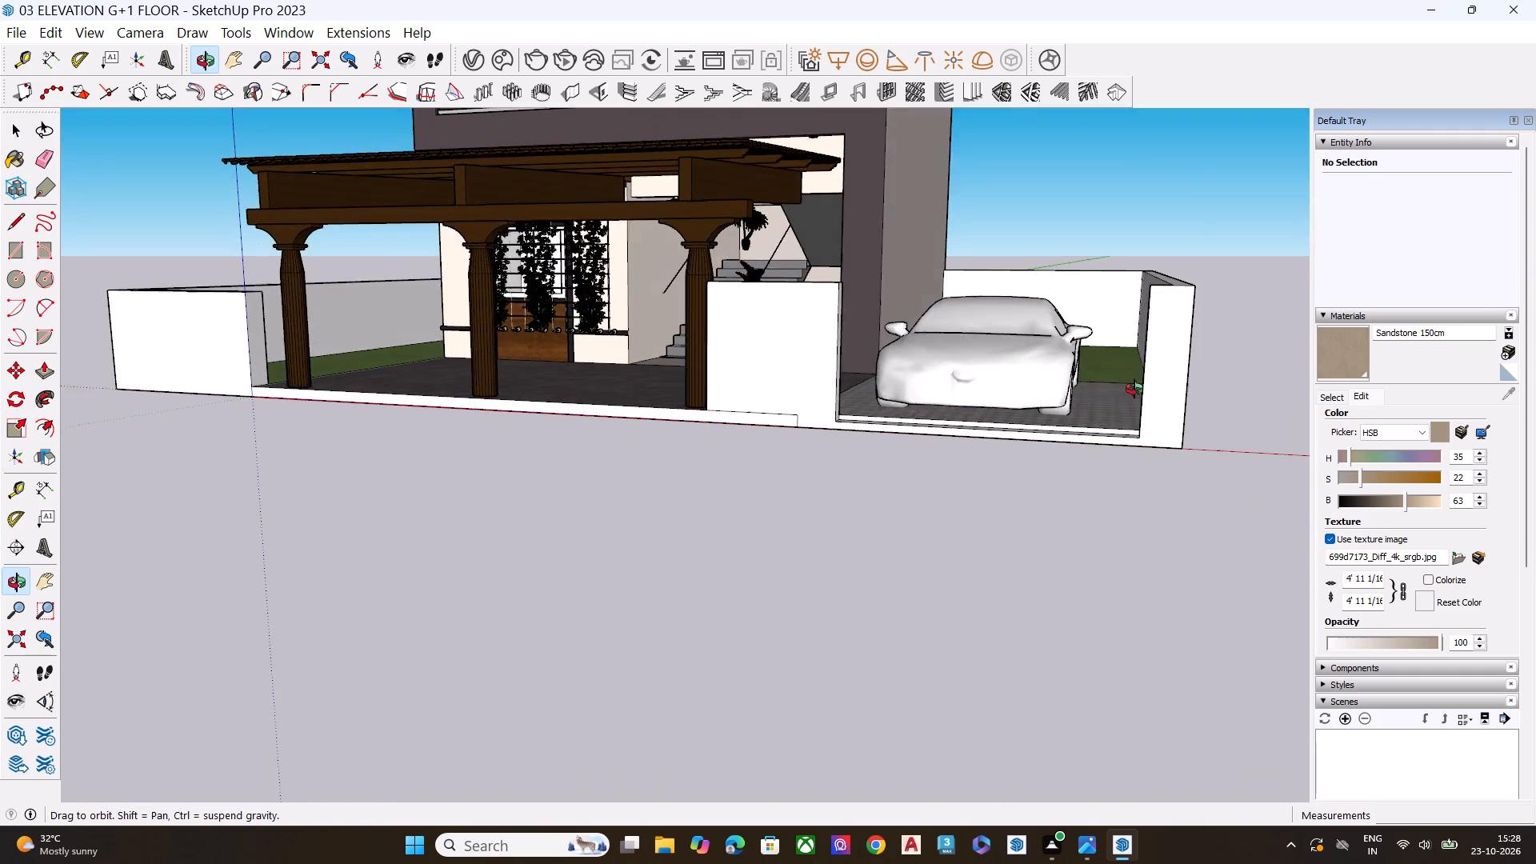
pyautogui.moveTo(1134, 389); pyautogui.dragTo(1224, 446, button='middle')
pyautogui.moveTo(941, 346); pyautogui.dragTo(1024, 446, button='middle')
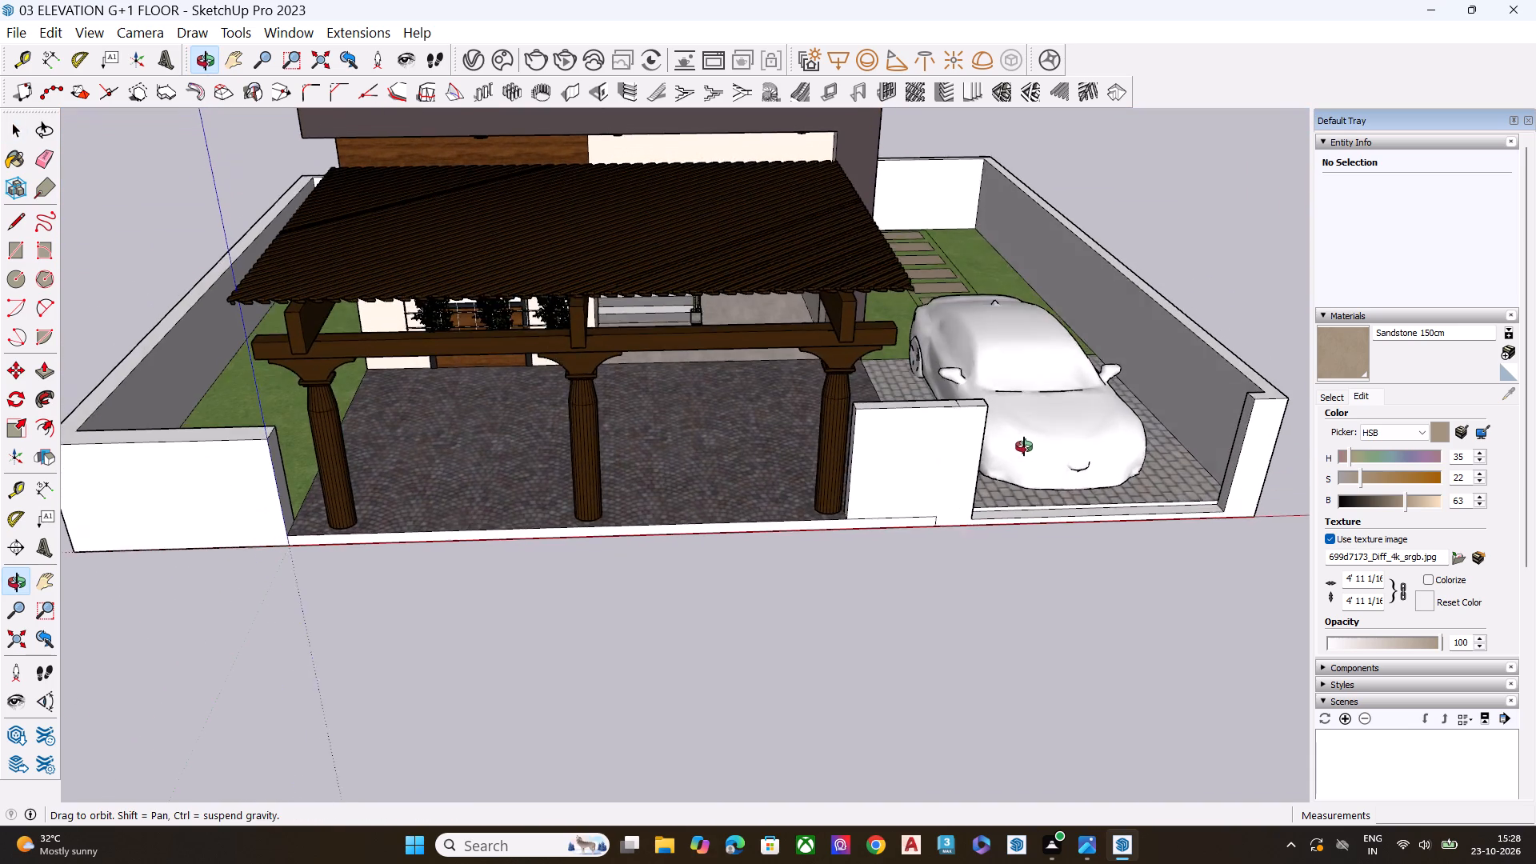
pyautogui.moveTo(1024, 446); pyautogui.dragTo(1025, 446, button='middle')
pyautogui.click(976, 655)
pyautogui.scroll(-5, 774, 454)
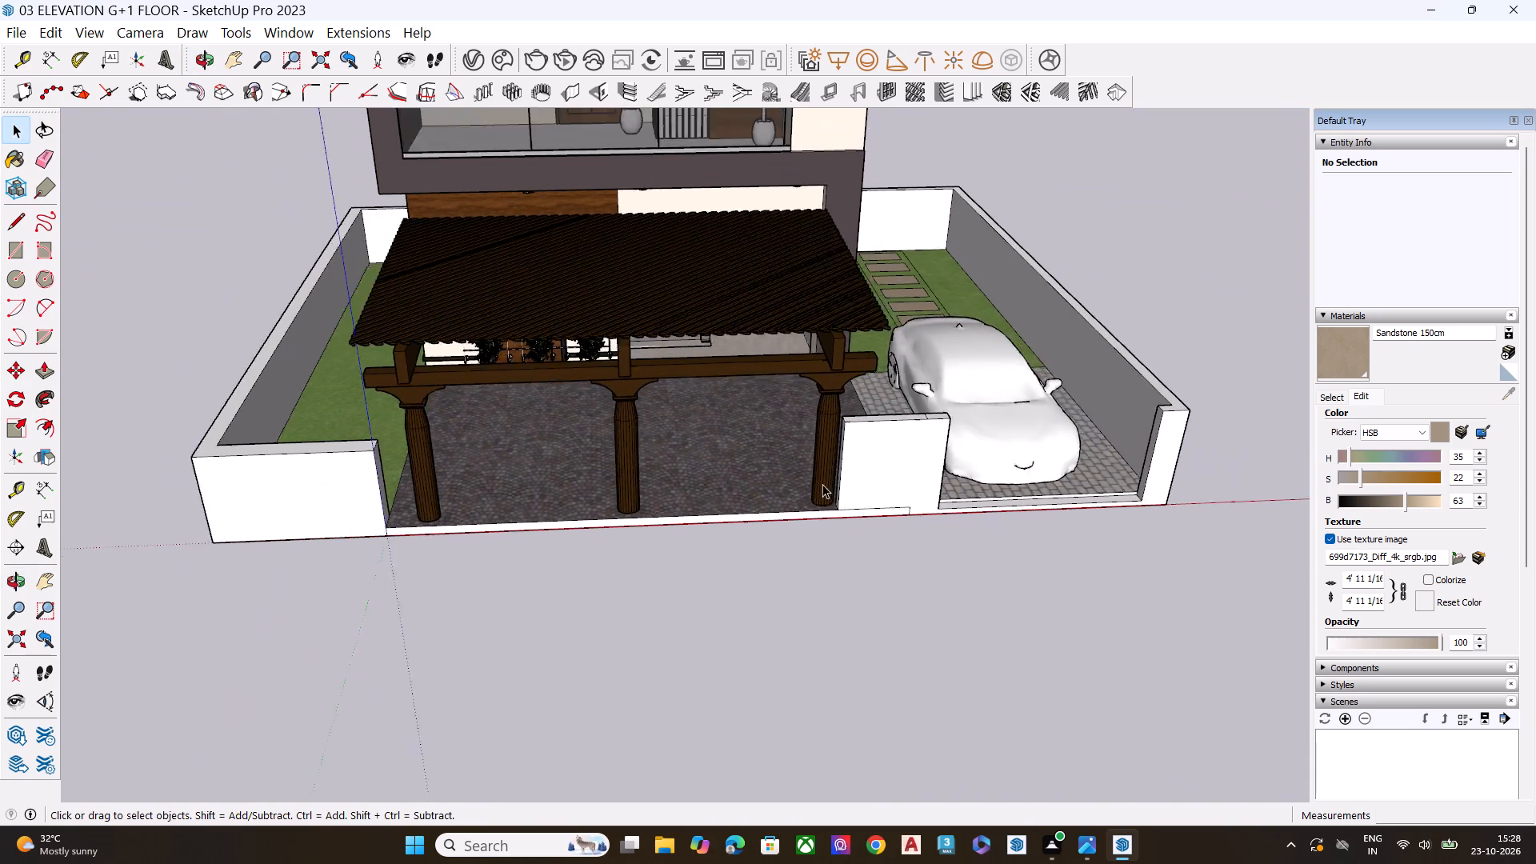
pyautogui.scroll(-1, 822, 484)
pyautogui.moveTo(869, 504); pyautogui.dragTo(891, 432, button='middle')
pyautogui.scroll(17, 883, 462)
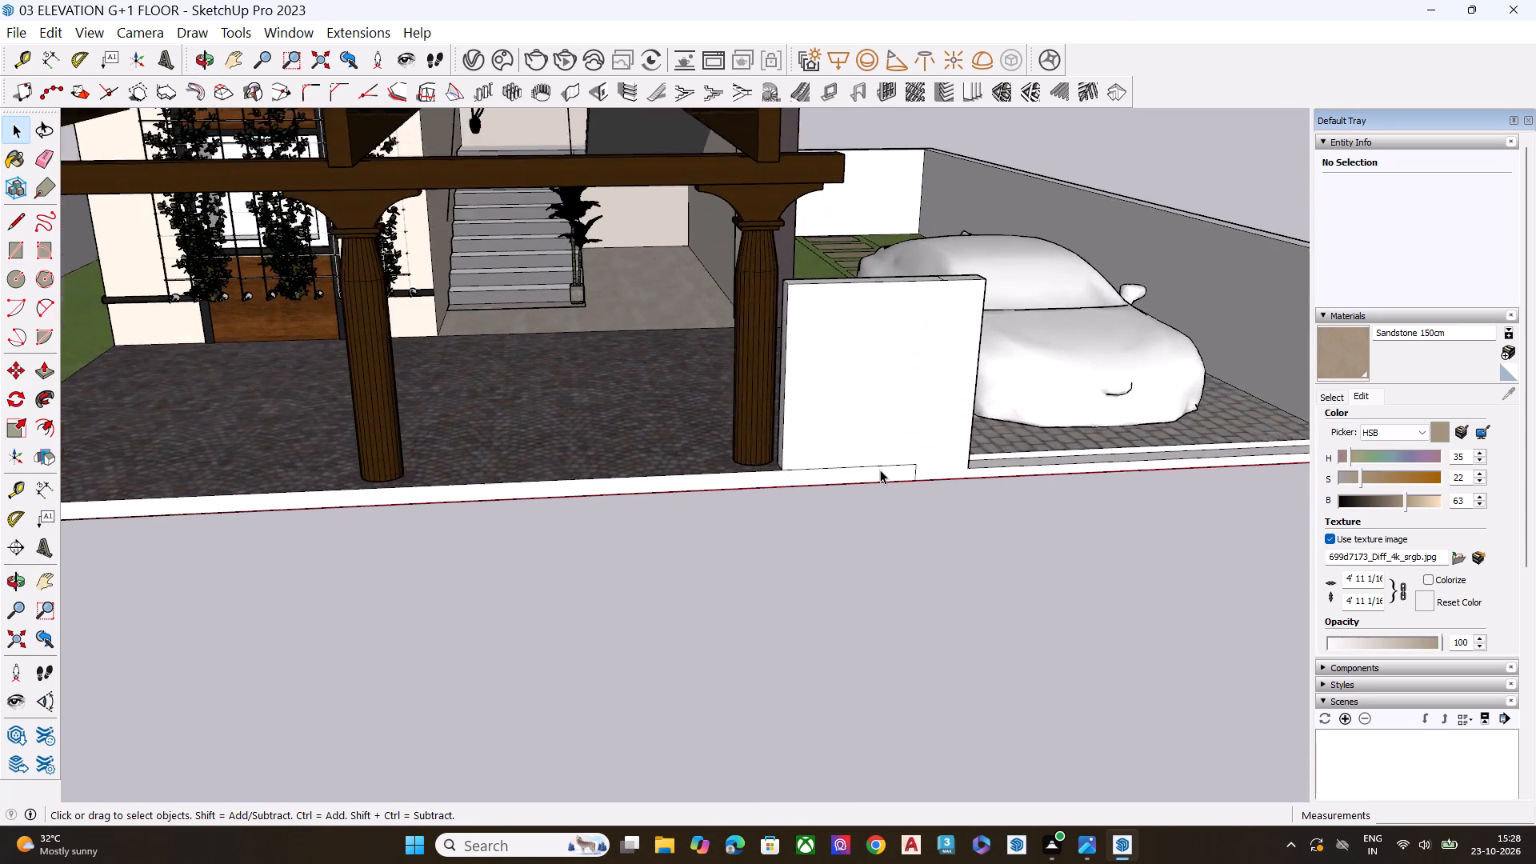
pyautogui.press('e')
pyautogui.click(886, 465)
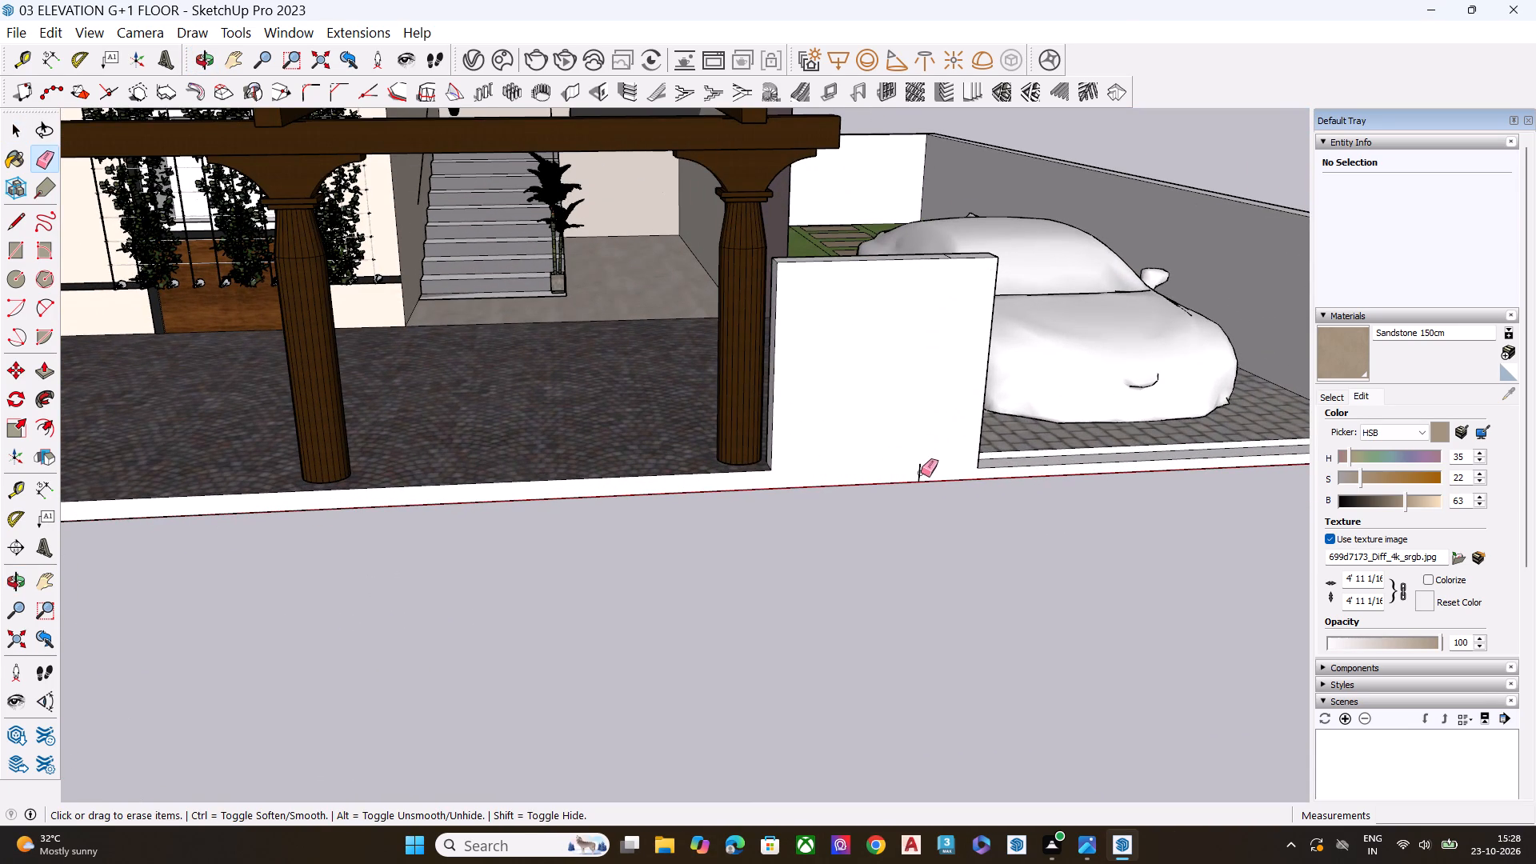
pyautogui.click(921, 473)
pyautogui.scroll(-7, 722, 492)
pyautogui.moveTo(986, 489); pyautogui.dragTo(802, 479, button='middle')
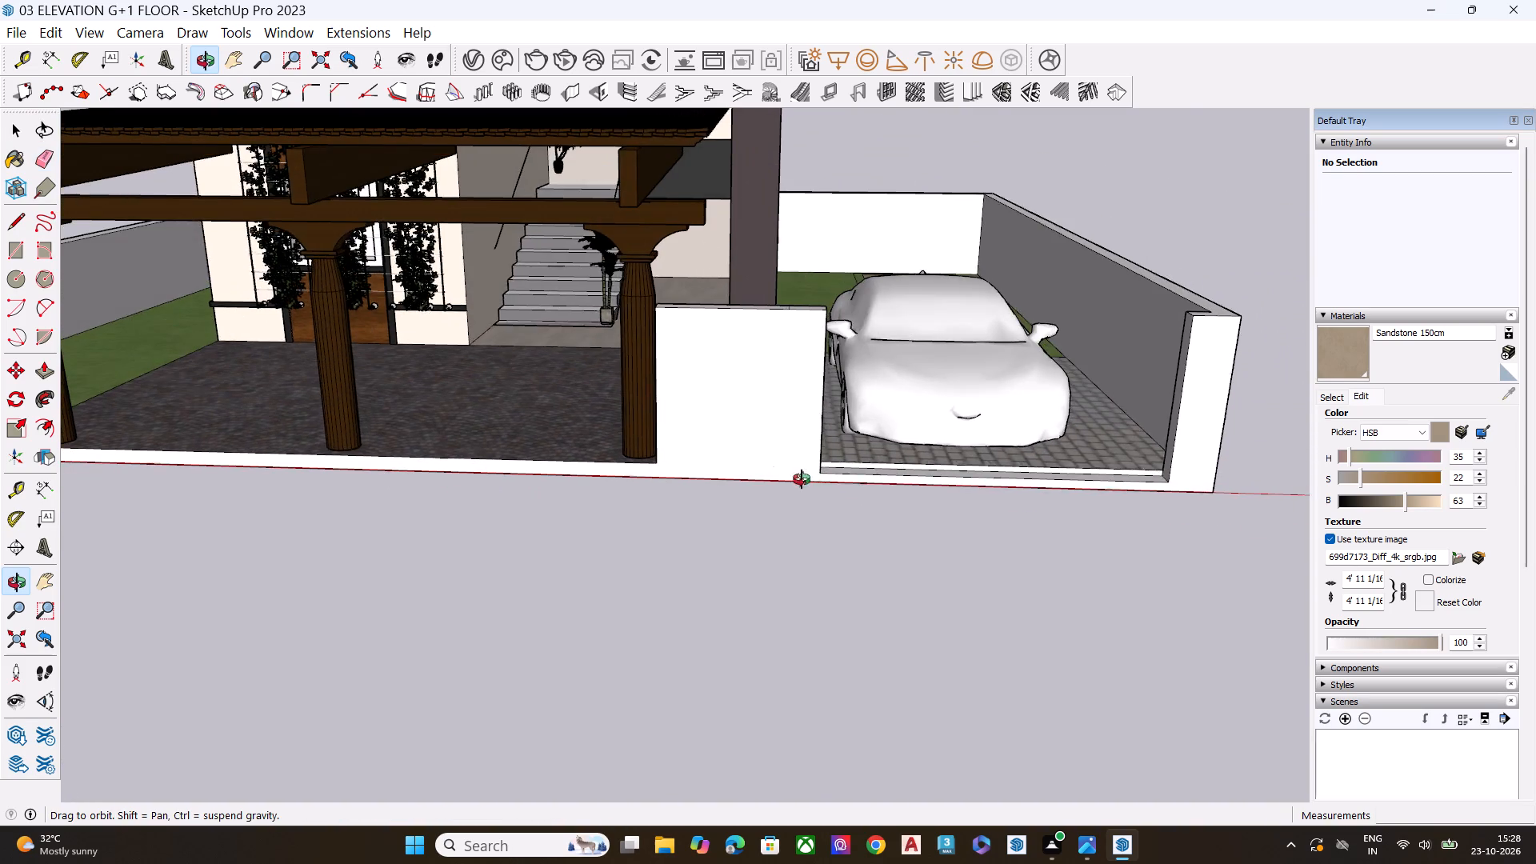
pyautogui.moveTo(802, 479); pyautogui.dragTo(666, 486, button='middle')
pyautogui.press('space')
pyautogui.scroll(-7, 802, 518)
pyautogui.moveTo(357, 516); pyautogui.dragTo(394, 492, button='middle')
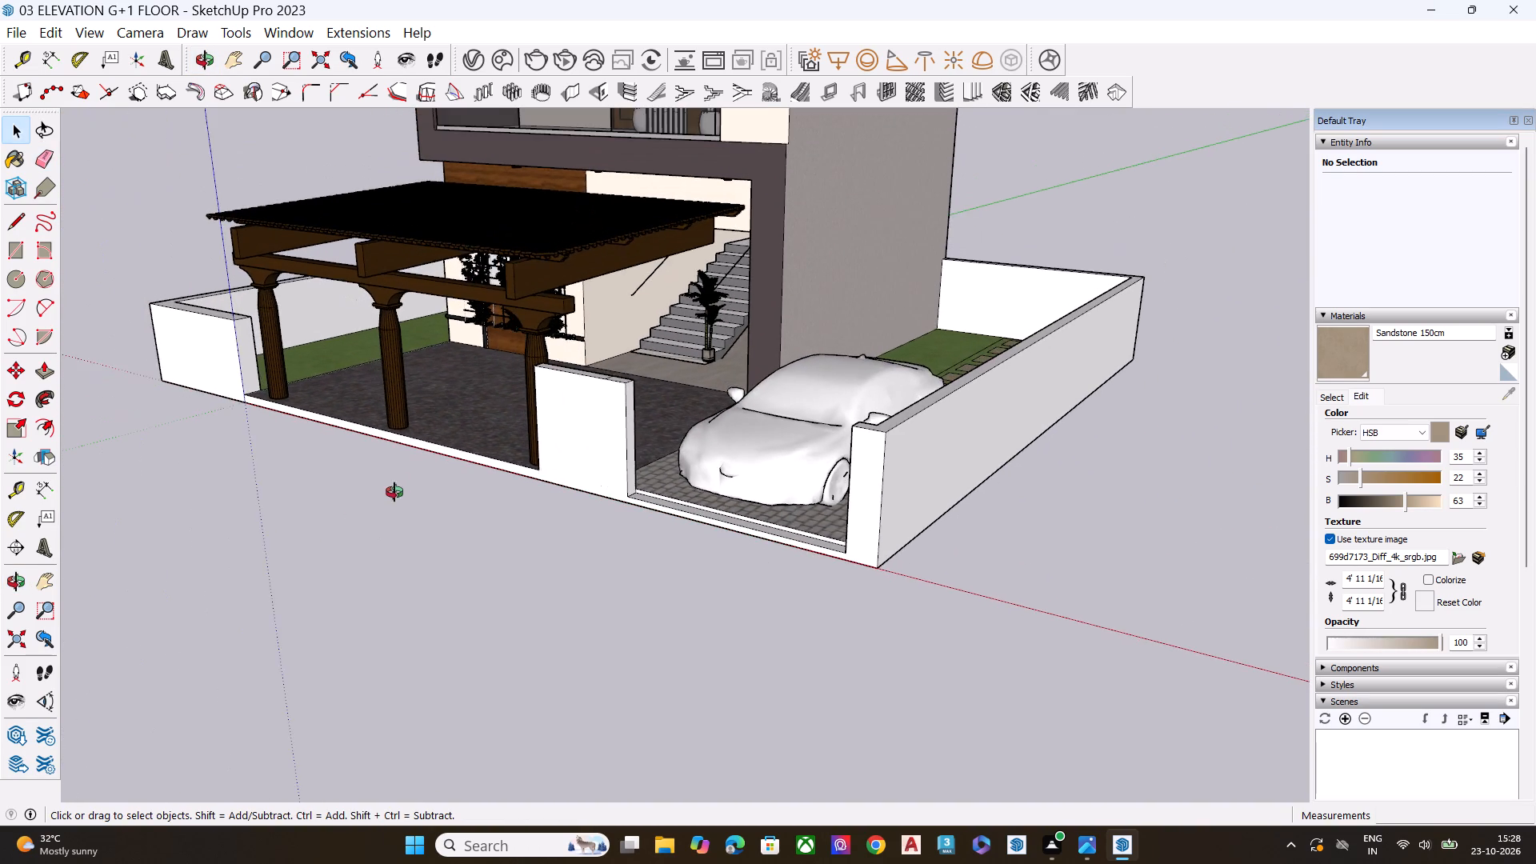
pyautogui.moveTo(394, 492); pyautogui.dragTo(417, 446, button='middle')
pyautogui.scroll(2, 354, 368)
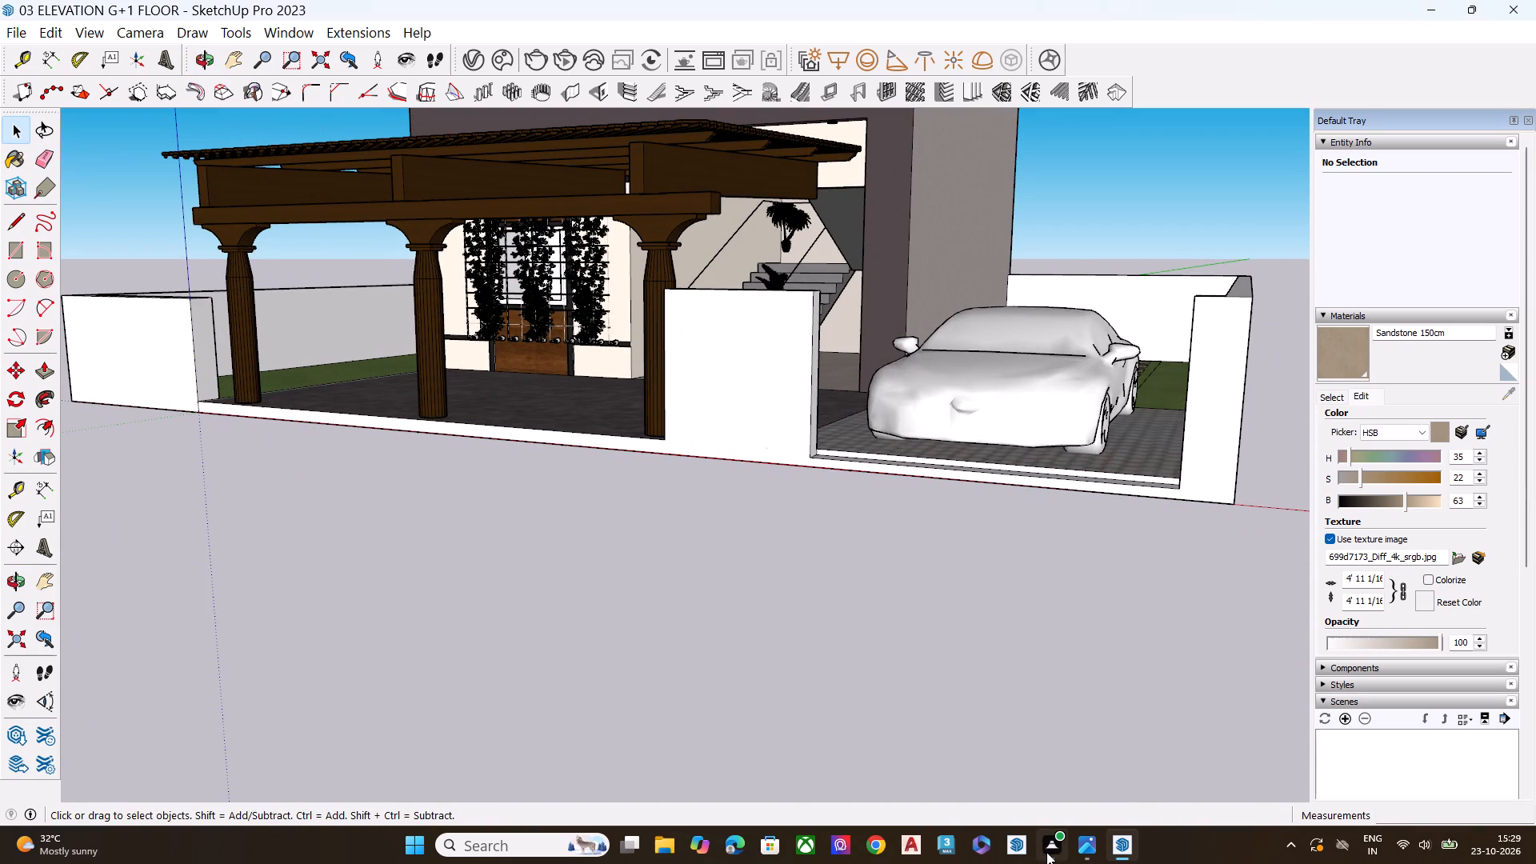
# Switch to Chrome, open the 3D Warehouse site from a 3d warehouse search, and bring up its content search.
pyautogui.click(872, 850)
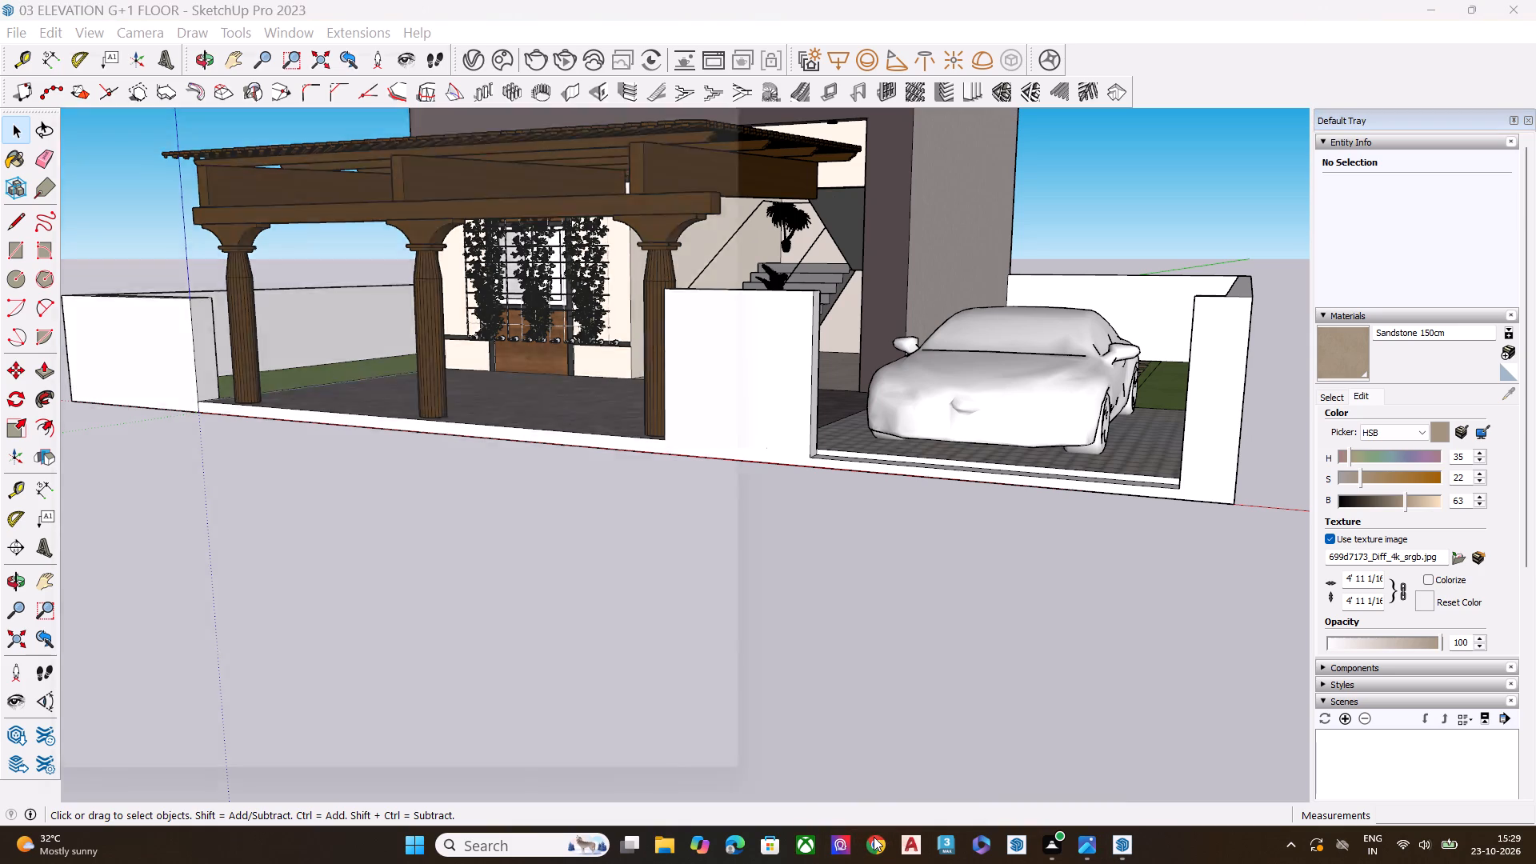
pyautogui.click(352, 450)
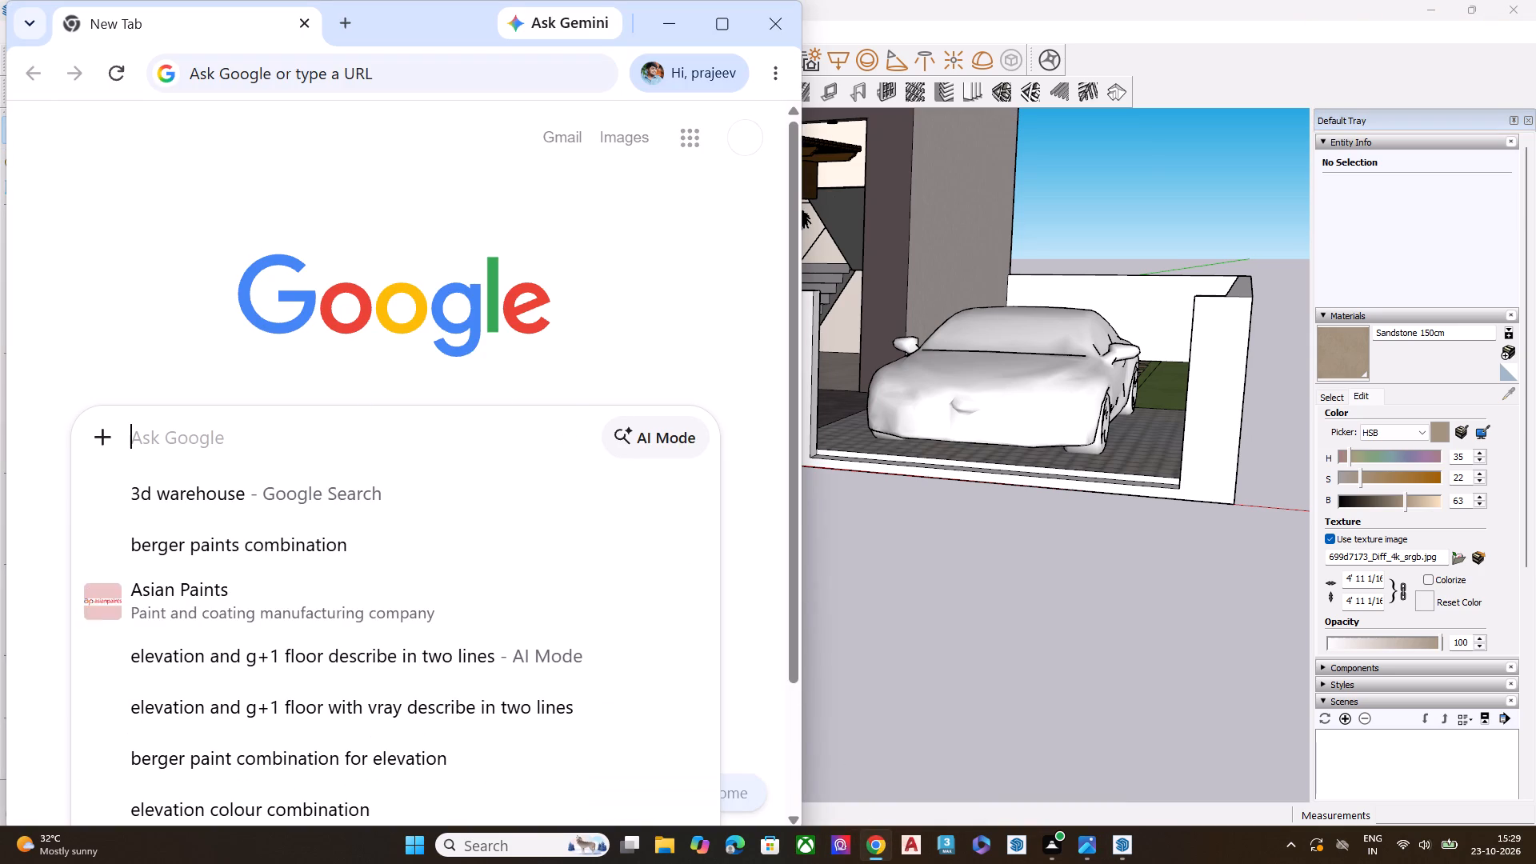
pyautogui.click(299, 514)
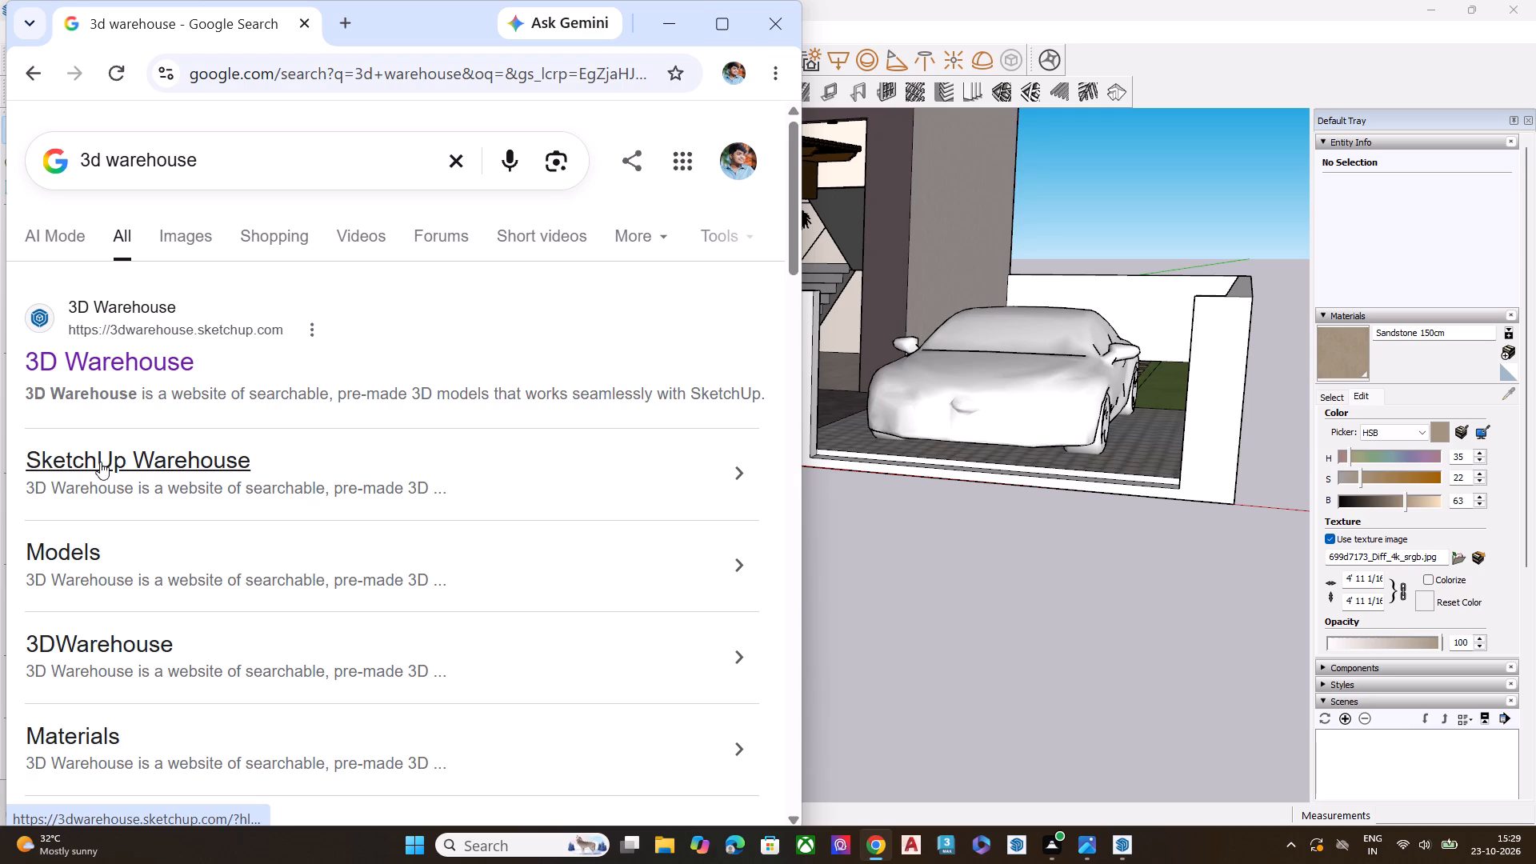
pyautogui.click(163, 357)
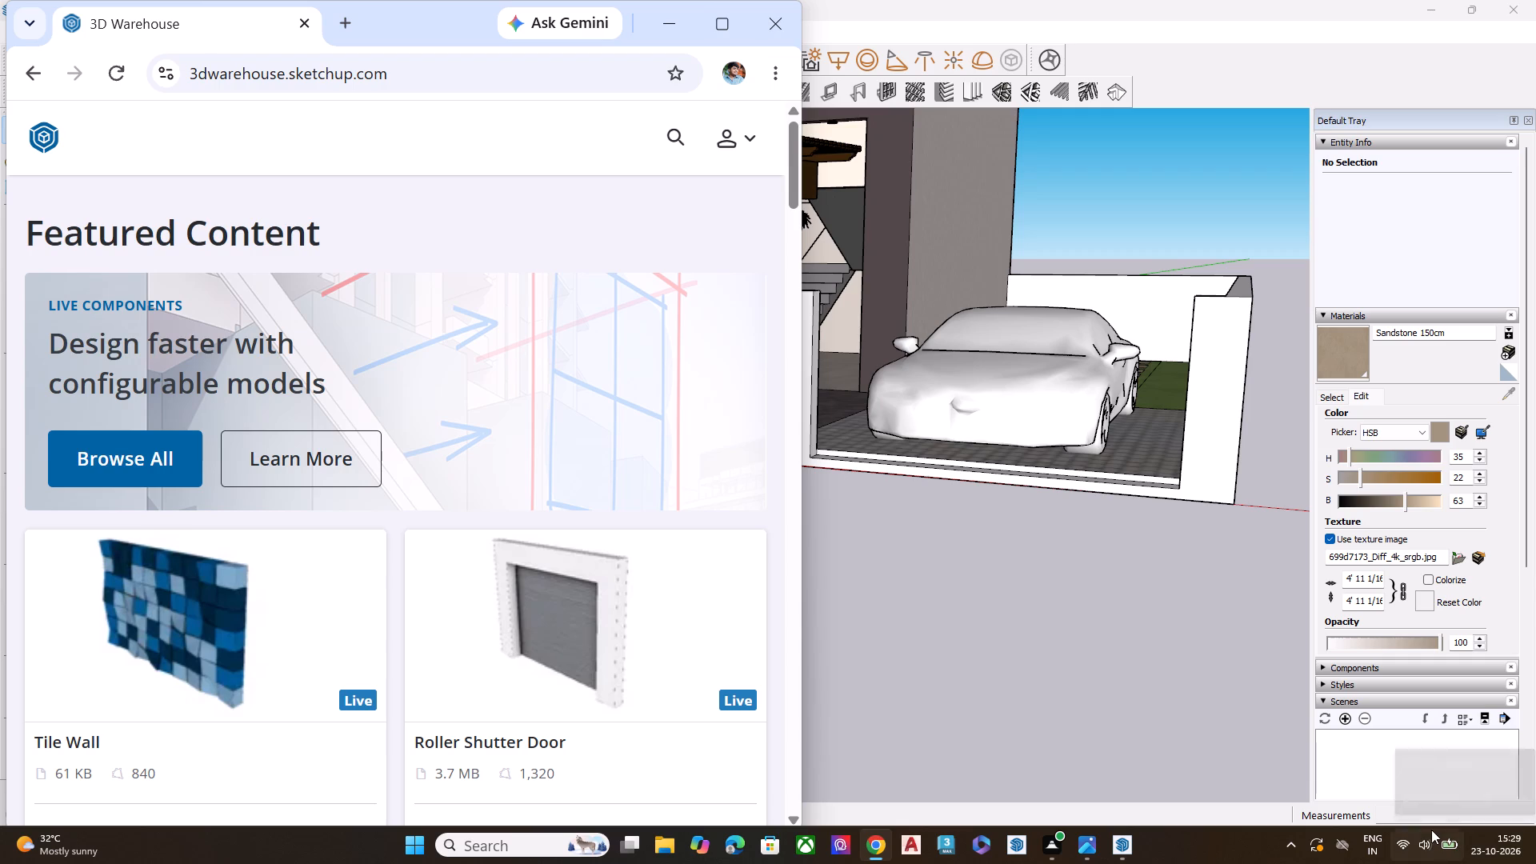
pyautogui.click(678, 128)
pyautogui.click(529, 139)
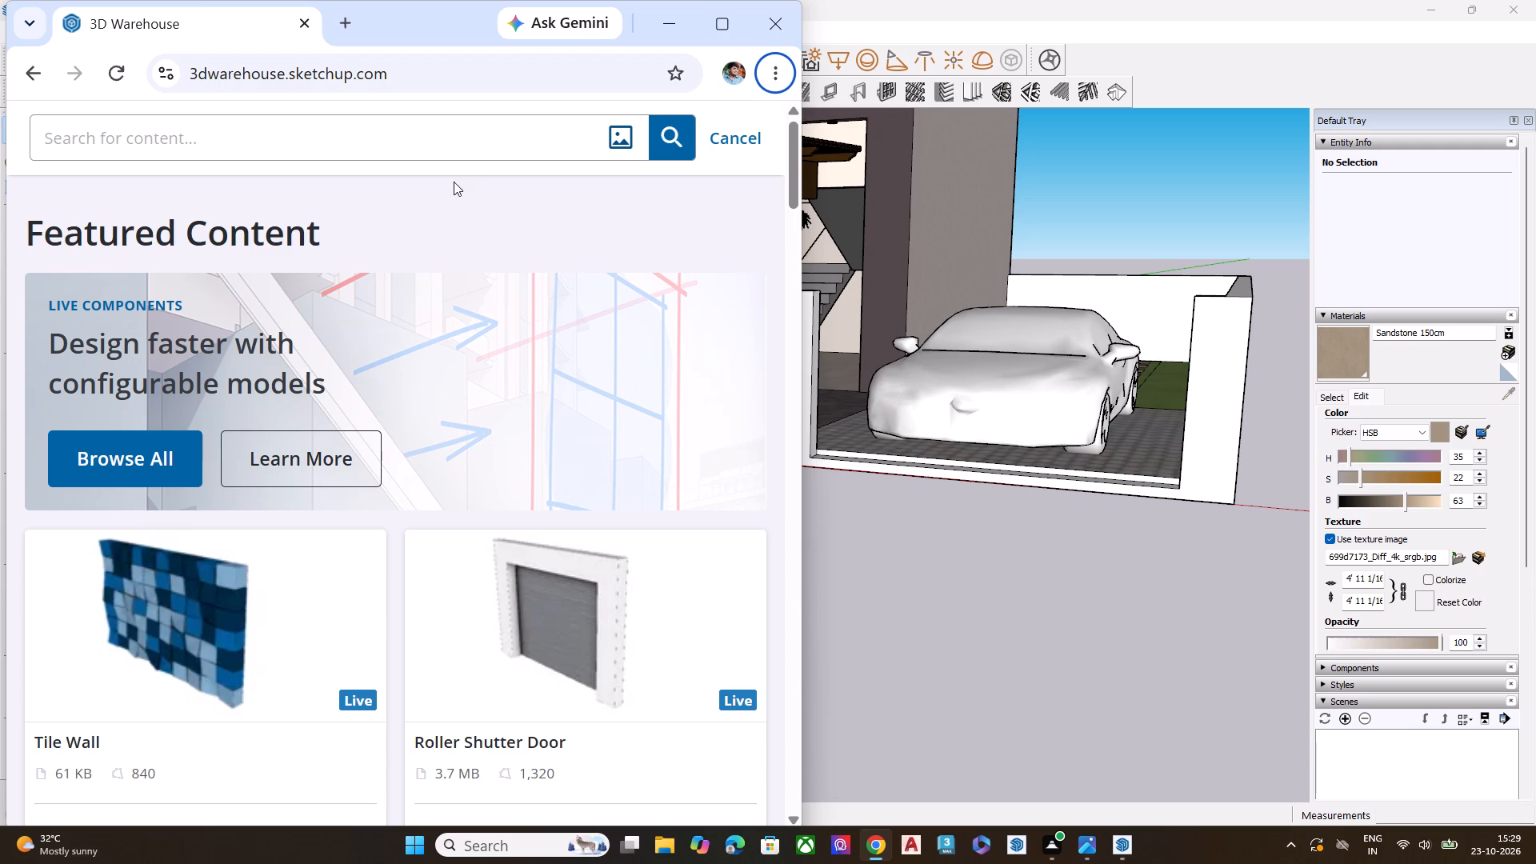
pyautogui.click(442, 140)
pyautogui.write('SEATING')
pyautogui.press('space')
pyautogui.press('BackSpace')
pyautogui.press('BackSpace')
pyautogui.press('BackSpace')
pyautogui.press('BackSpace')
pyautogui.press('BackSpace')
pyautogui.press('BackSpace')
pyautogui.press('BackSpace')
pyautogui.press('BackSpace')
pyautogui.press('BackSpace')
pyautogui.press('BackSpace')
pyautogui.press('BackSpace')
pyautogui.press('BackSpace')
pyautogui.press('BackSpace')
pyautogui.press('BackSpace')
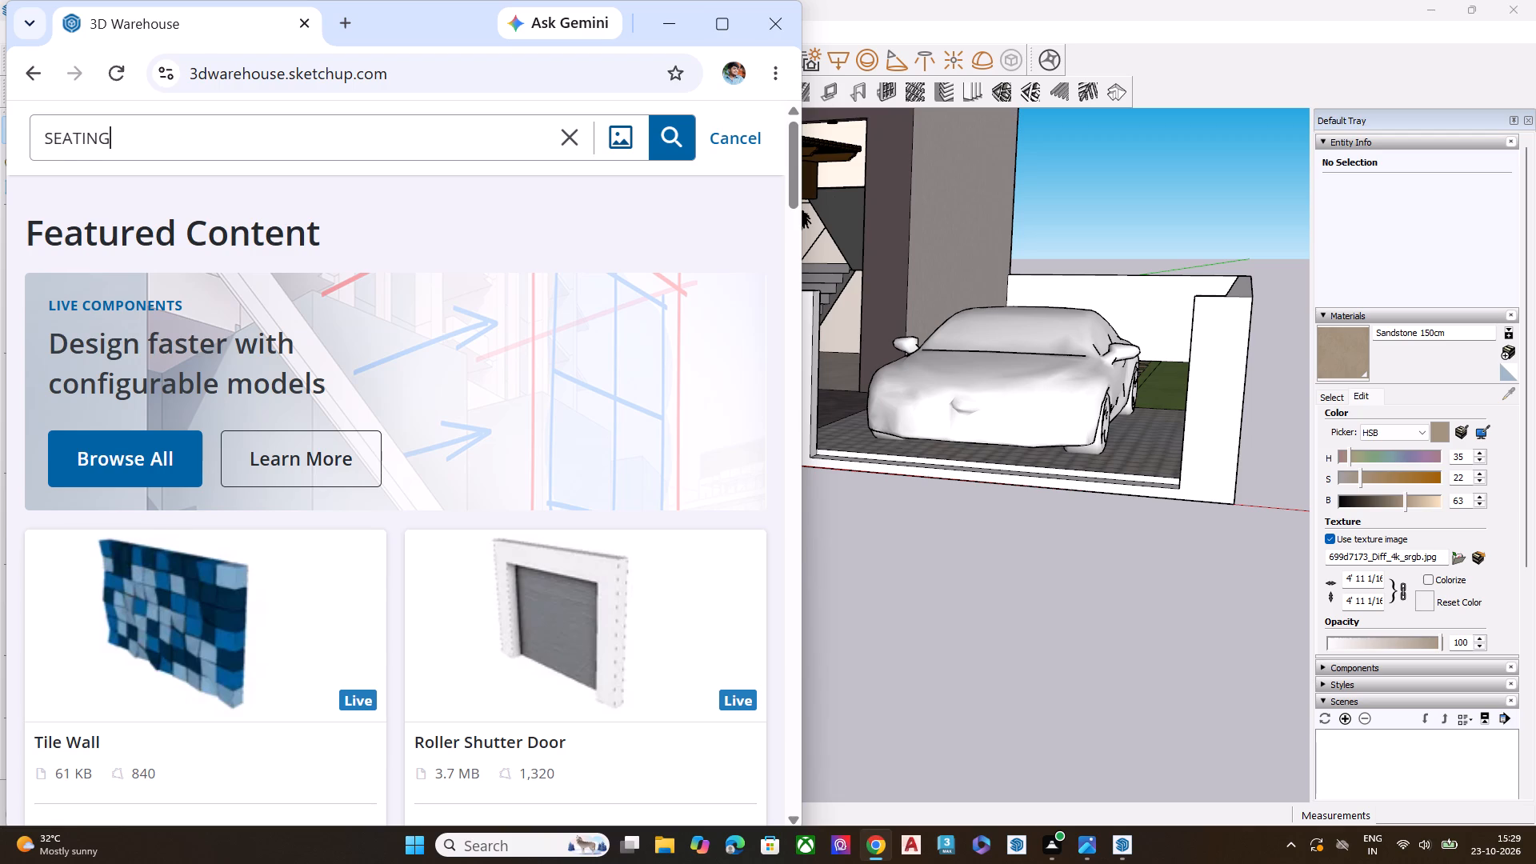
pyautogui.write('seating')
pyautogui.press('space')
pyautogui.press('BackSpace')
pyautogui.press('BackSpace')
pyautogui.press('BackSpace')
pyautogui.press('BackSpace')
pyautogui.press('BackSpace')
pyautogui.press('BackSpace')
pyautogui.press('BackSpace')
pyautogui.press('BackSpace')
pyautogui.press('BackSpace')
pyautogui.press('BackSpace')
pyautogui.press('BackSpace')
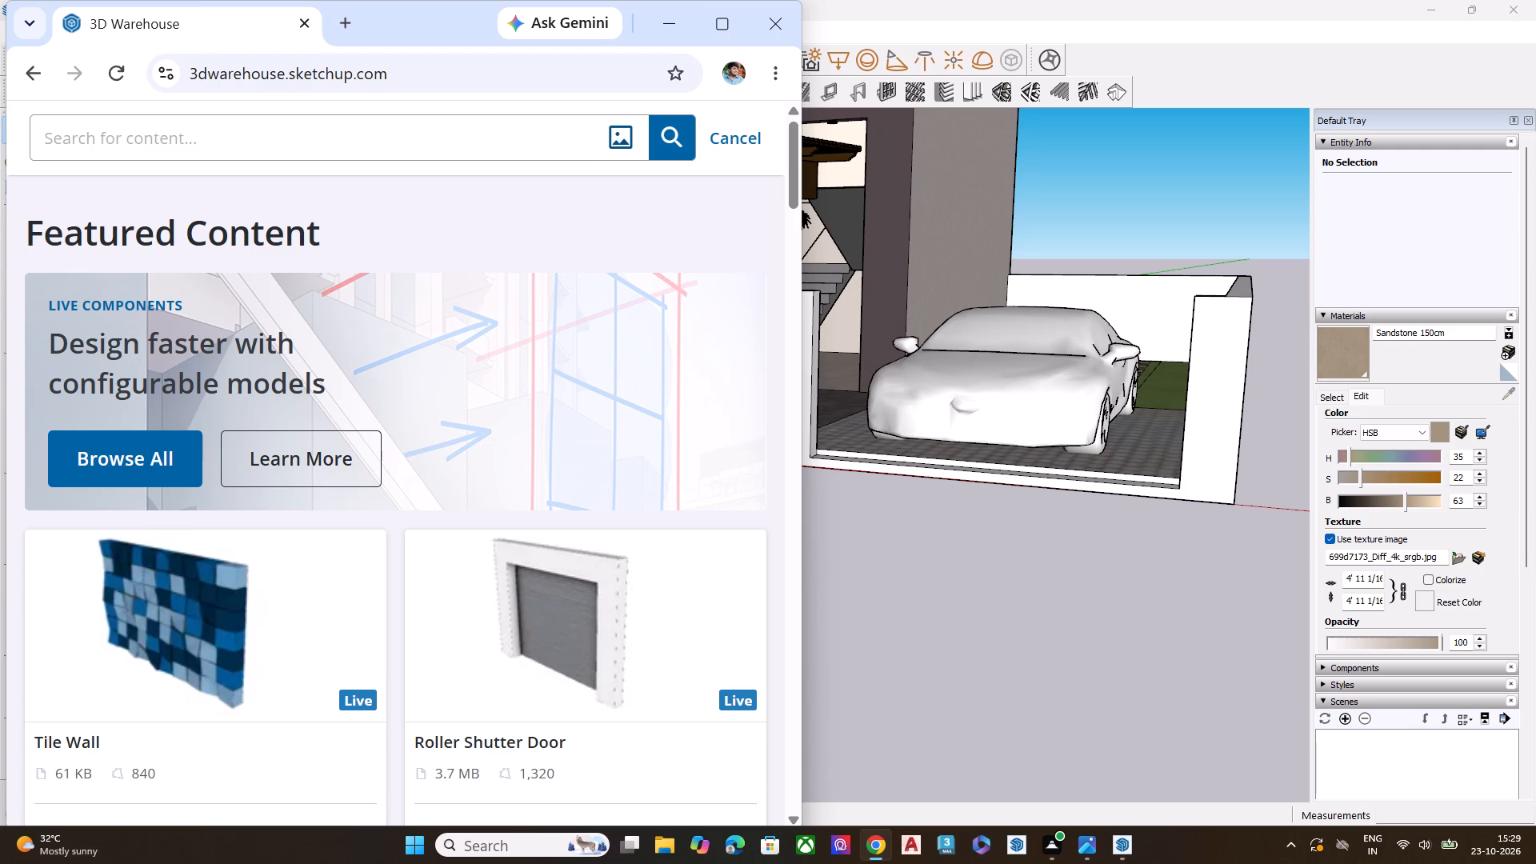
# Search 3D Warehouse for "peragol", and clear the search query.
pyautogui.press('o')
pyautogui.press('BackSpace')
pyautogui.write('per')
pyautogui.write('agi')
pyautogui.press('BackSpace')
pyautogui.write('ol')
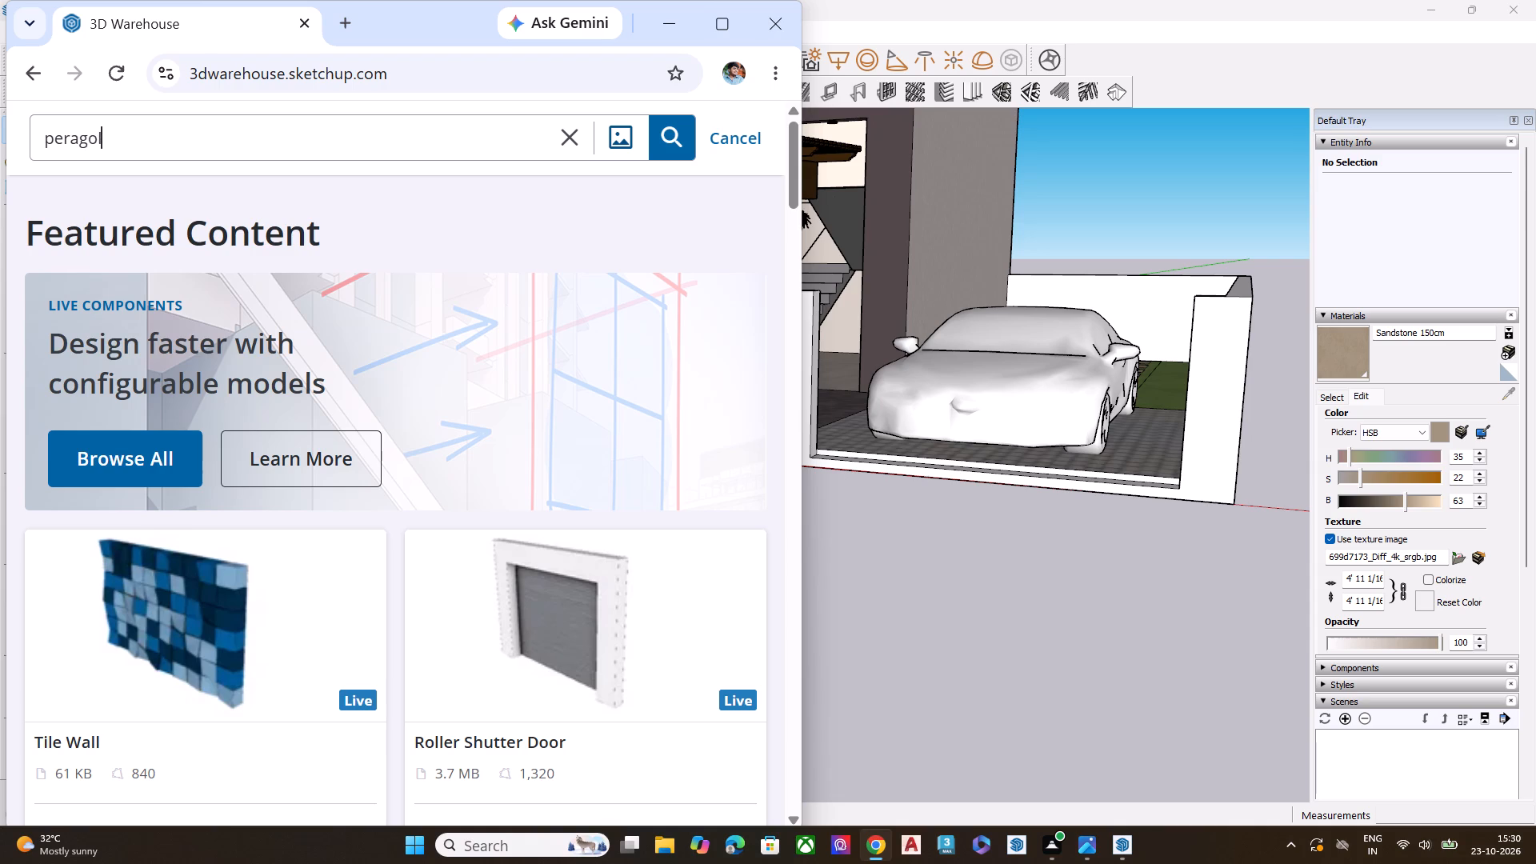
pyautogui.press('Return')
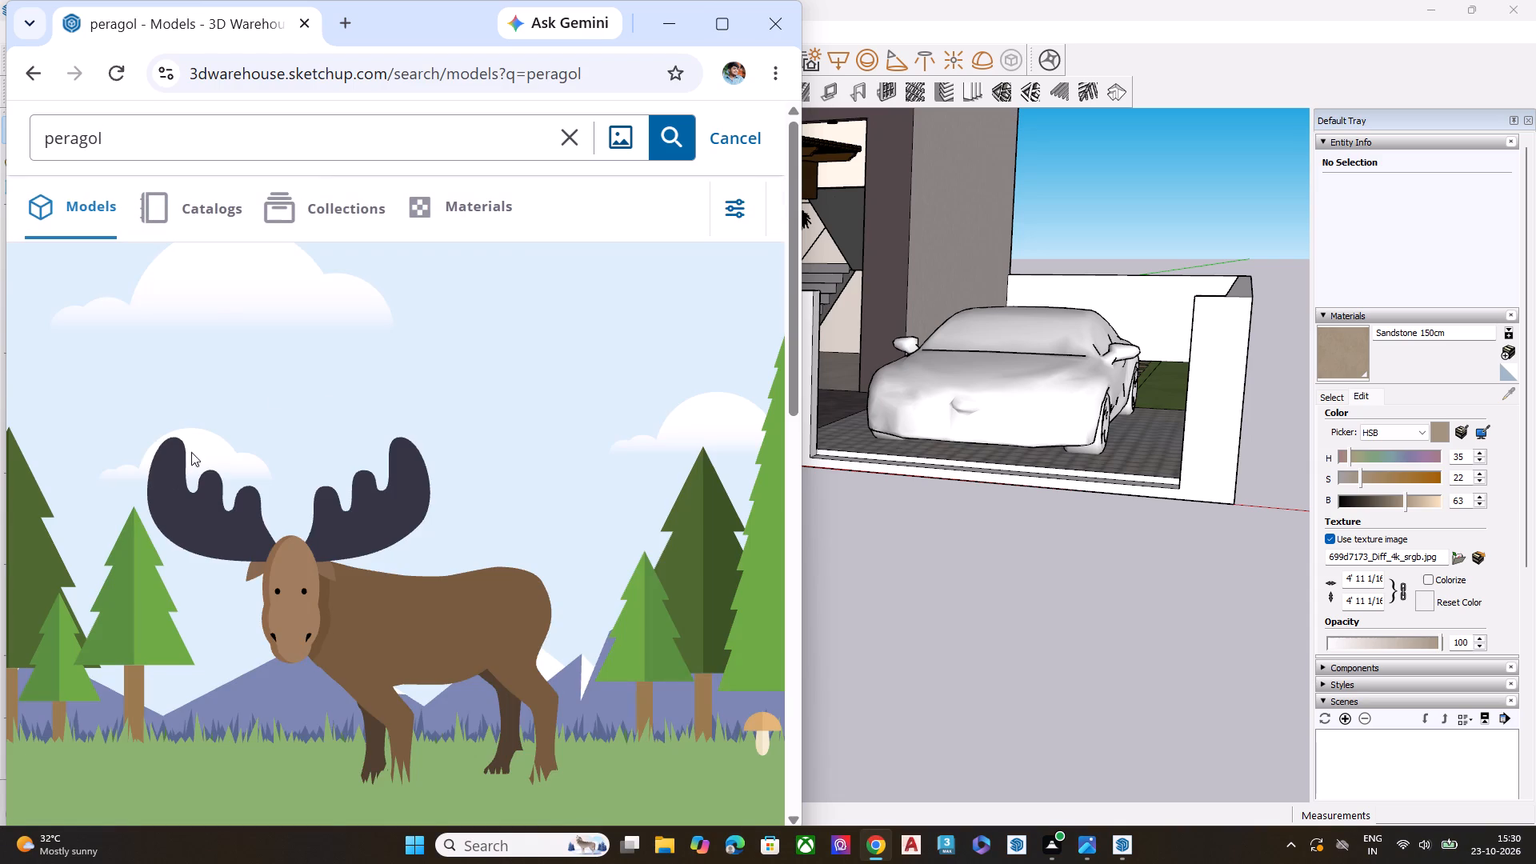
pyautogui.click(563, 129)
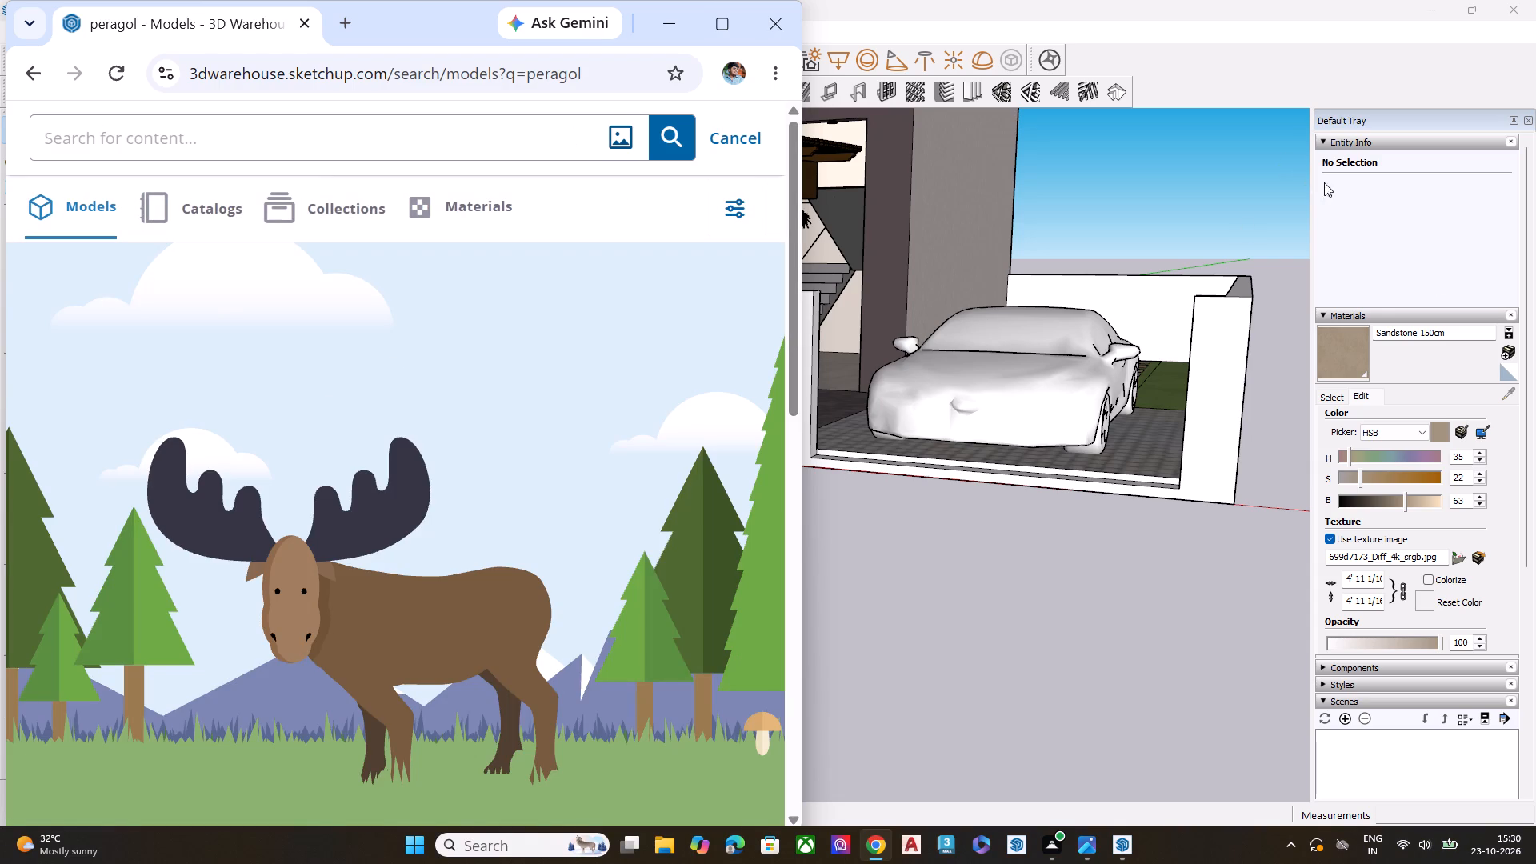
# Switch to SketchUp and browse the Components Sampler collection.
pyautogui.click(1353, 316)
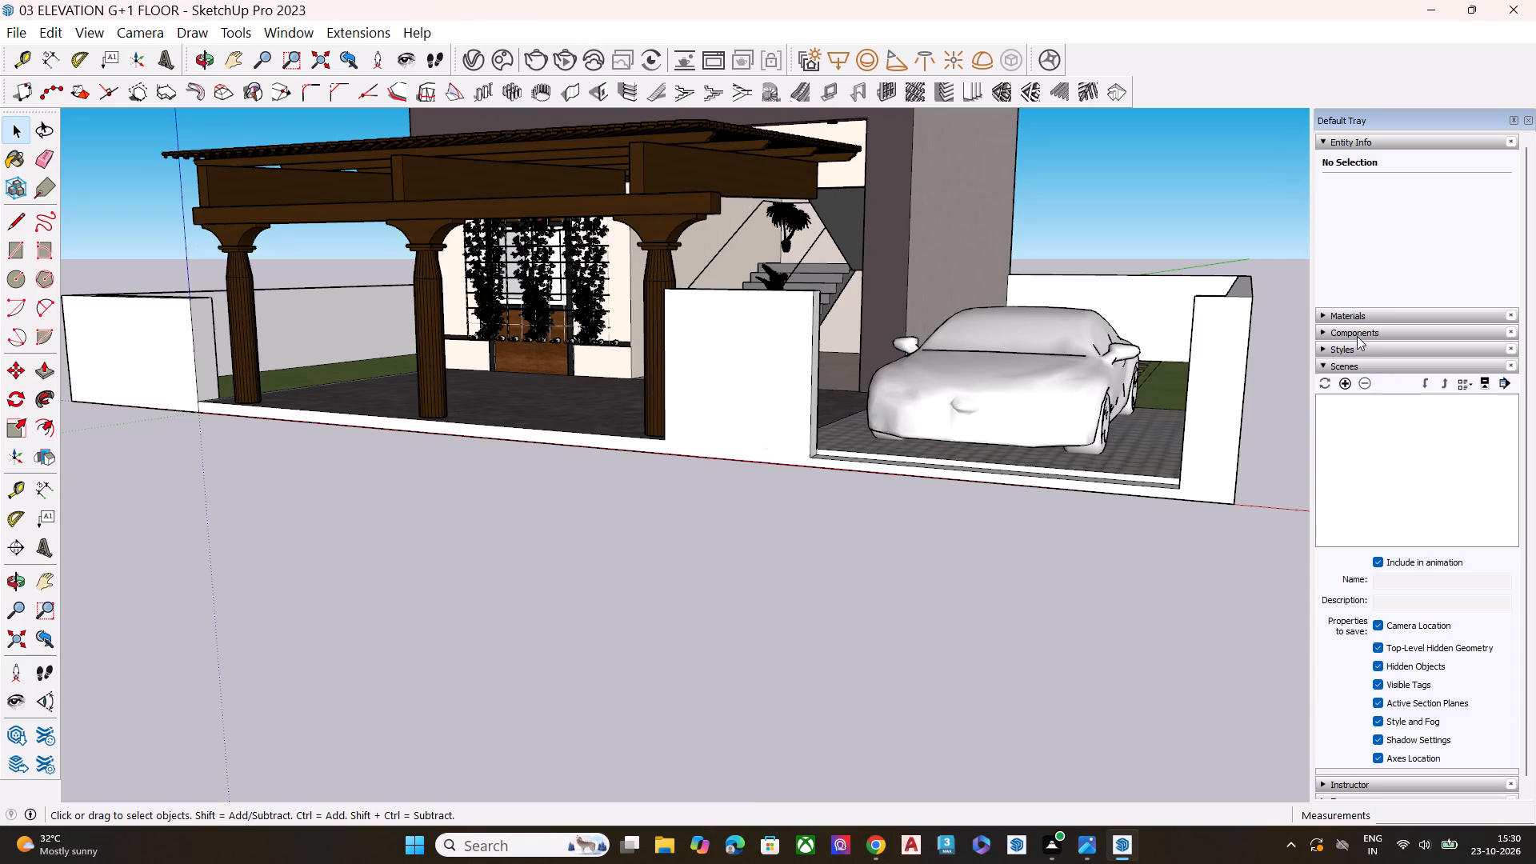
pyautogui.click(1362, 330)
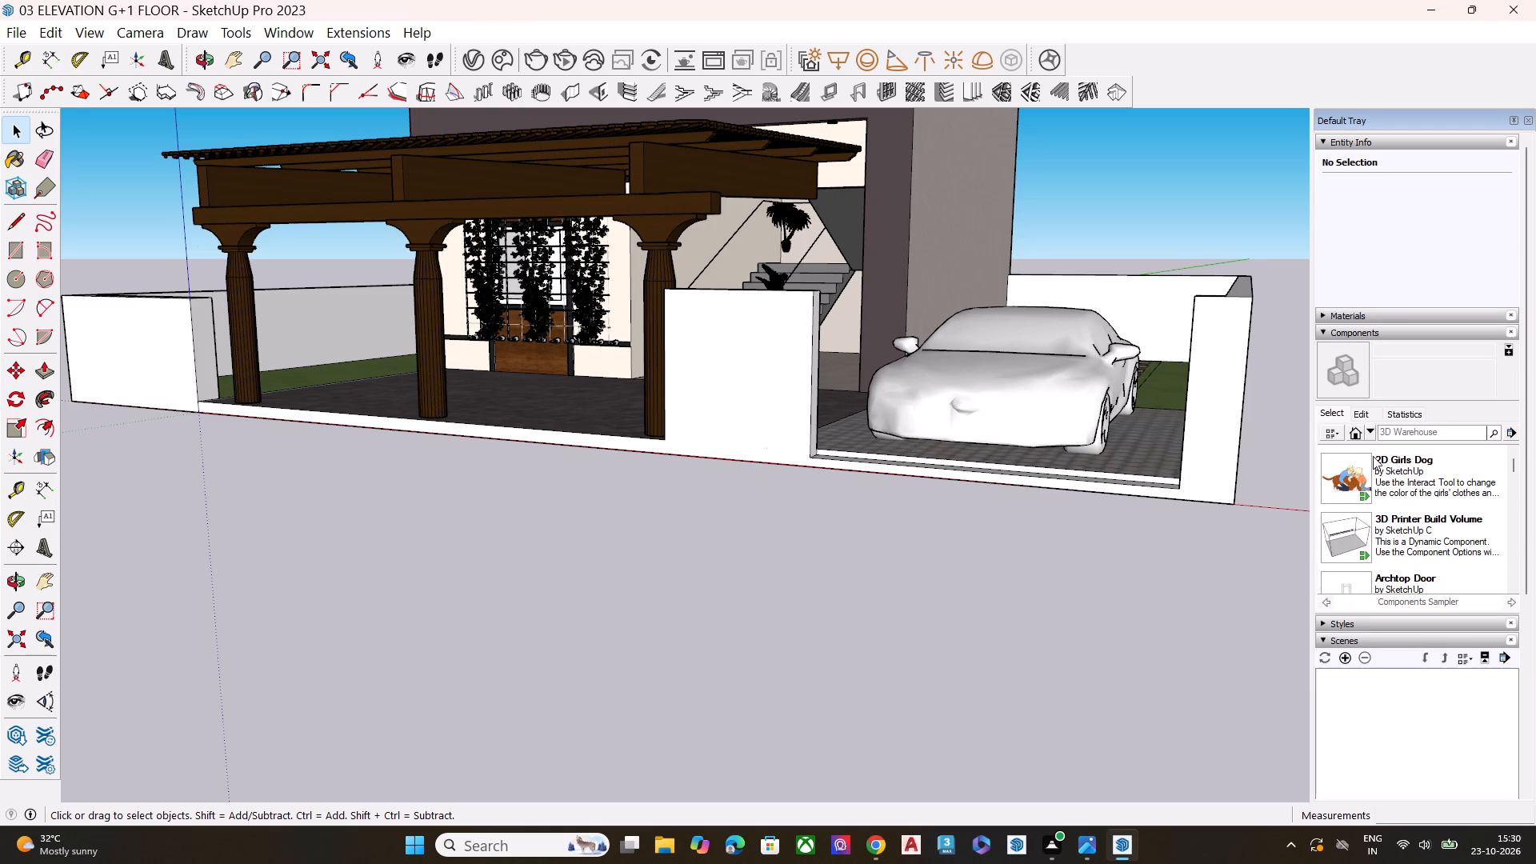
pyautogui.scroll(-11, 1399, 500)
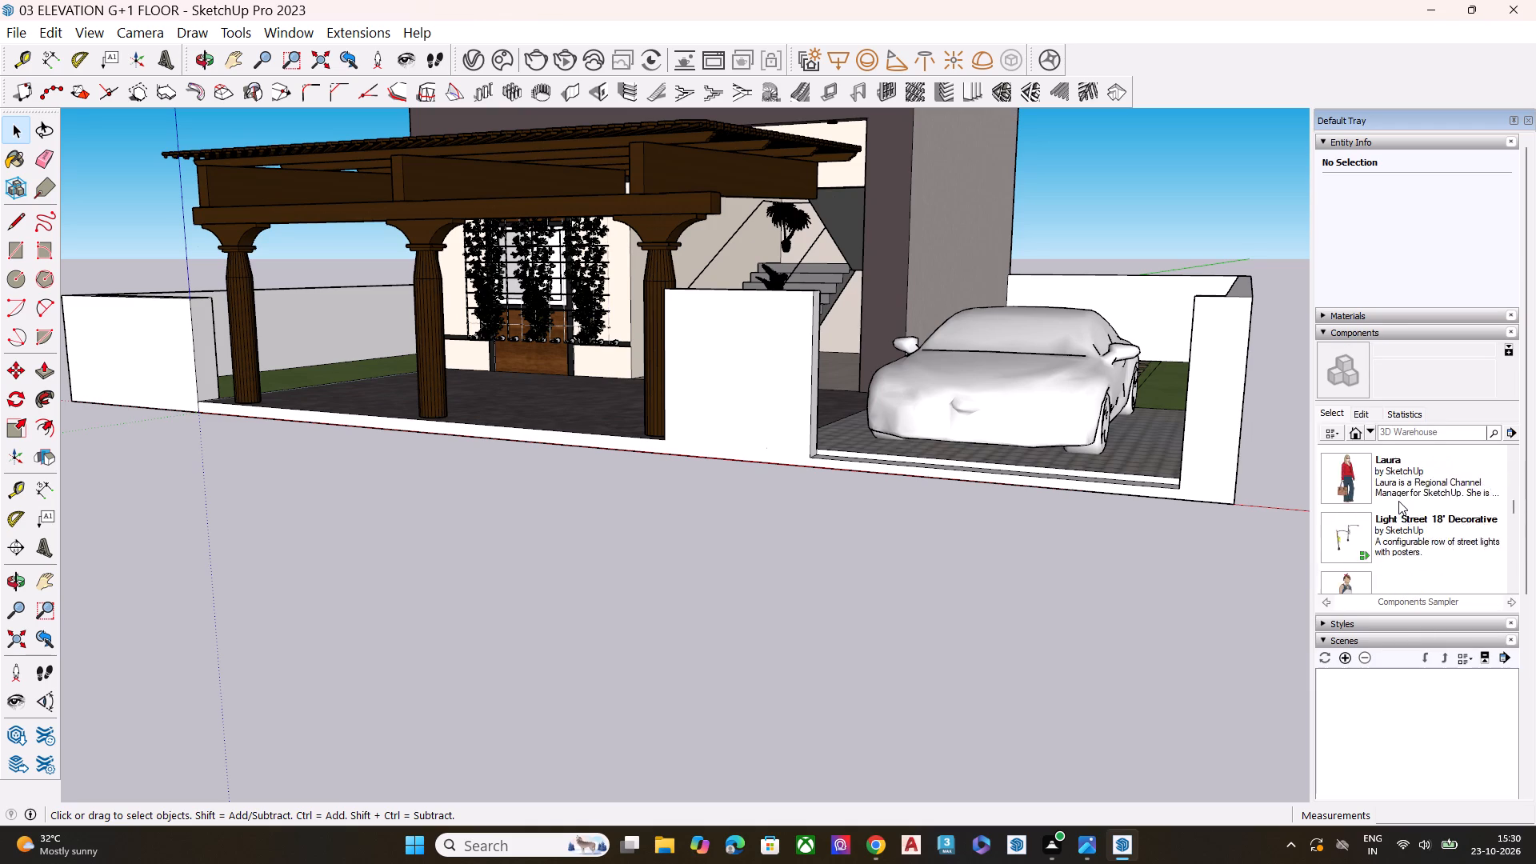
pyautogui.scroll(-4, 1398, 501)
# Look through the In Model component list for a suitable item to reuse, and close the component list.
pyautogui.click(1354, 439)
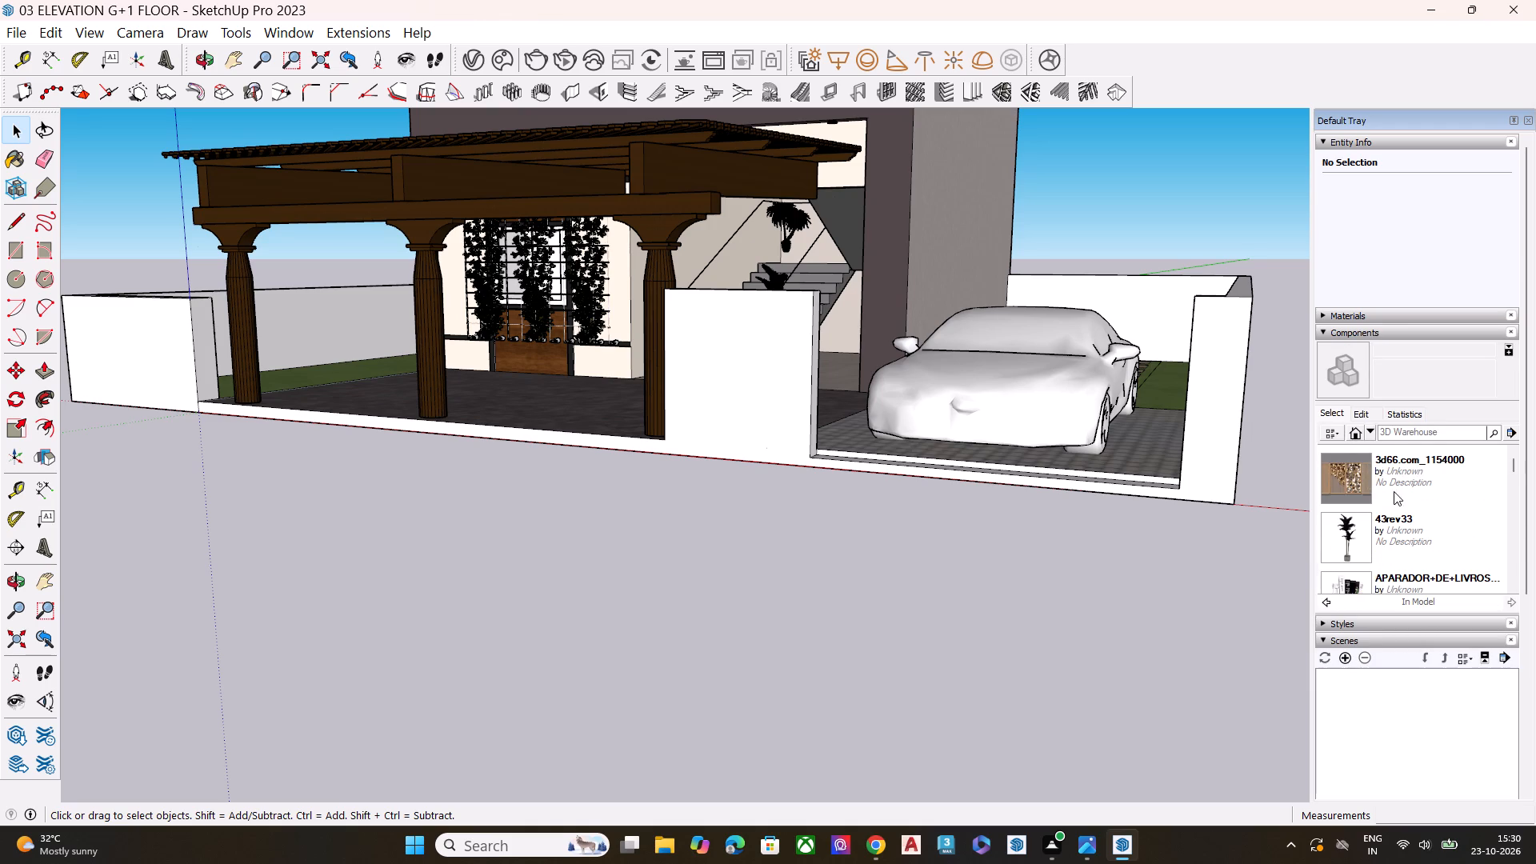
pyautogui.scroll(-3, 1401, 508)
pyautogui.scroll(2, 1401, 509)
pyautogui.scroll(-4, 1401, 509)
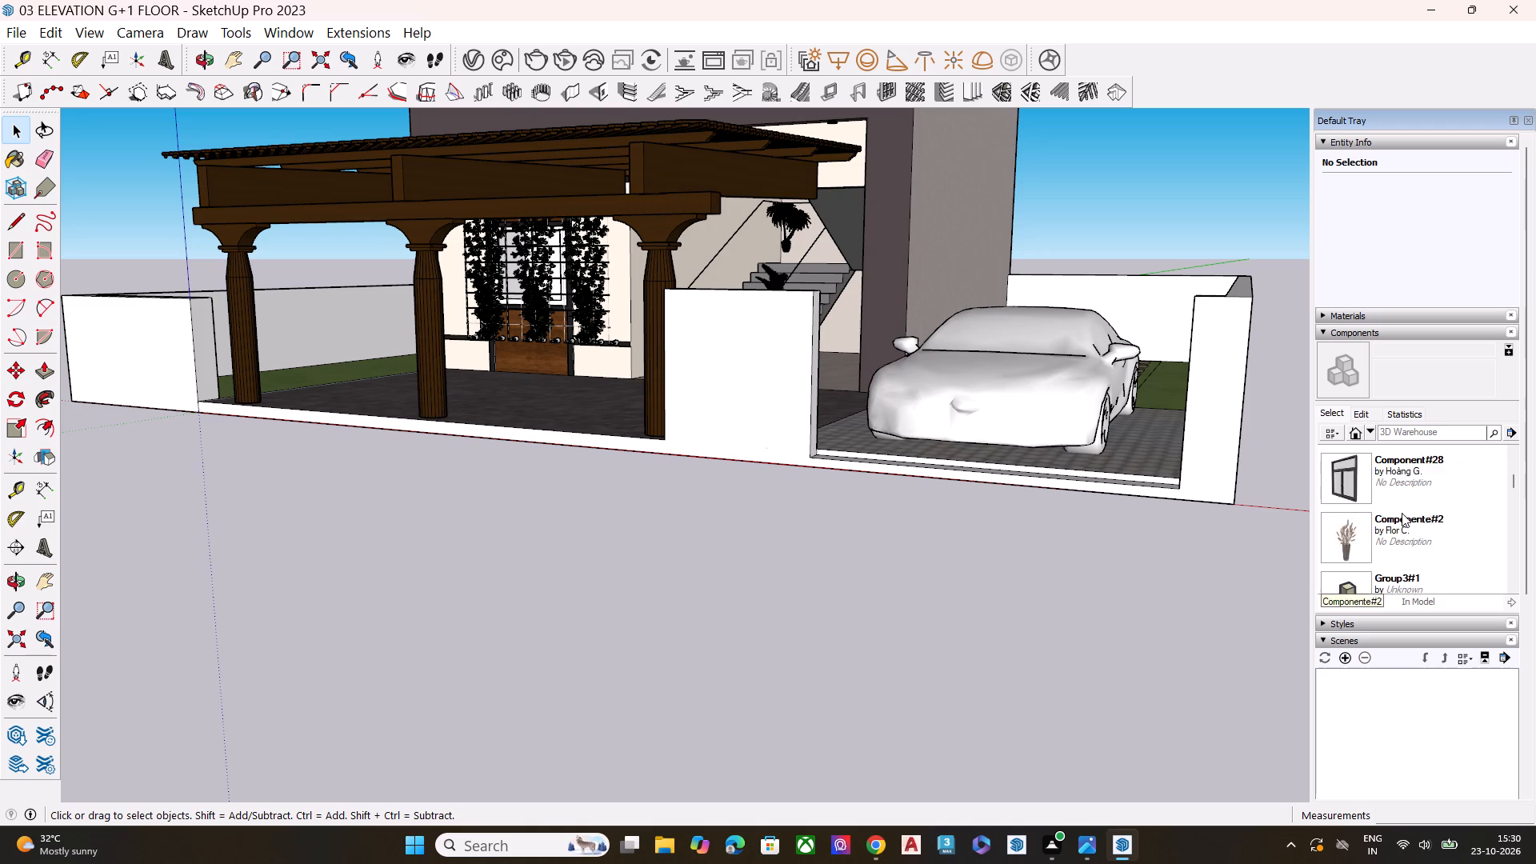
pyautogui.scroll(-5, 1402, 513)
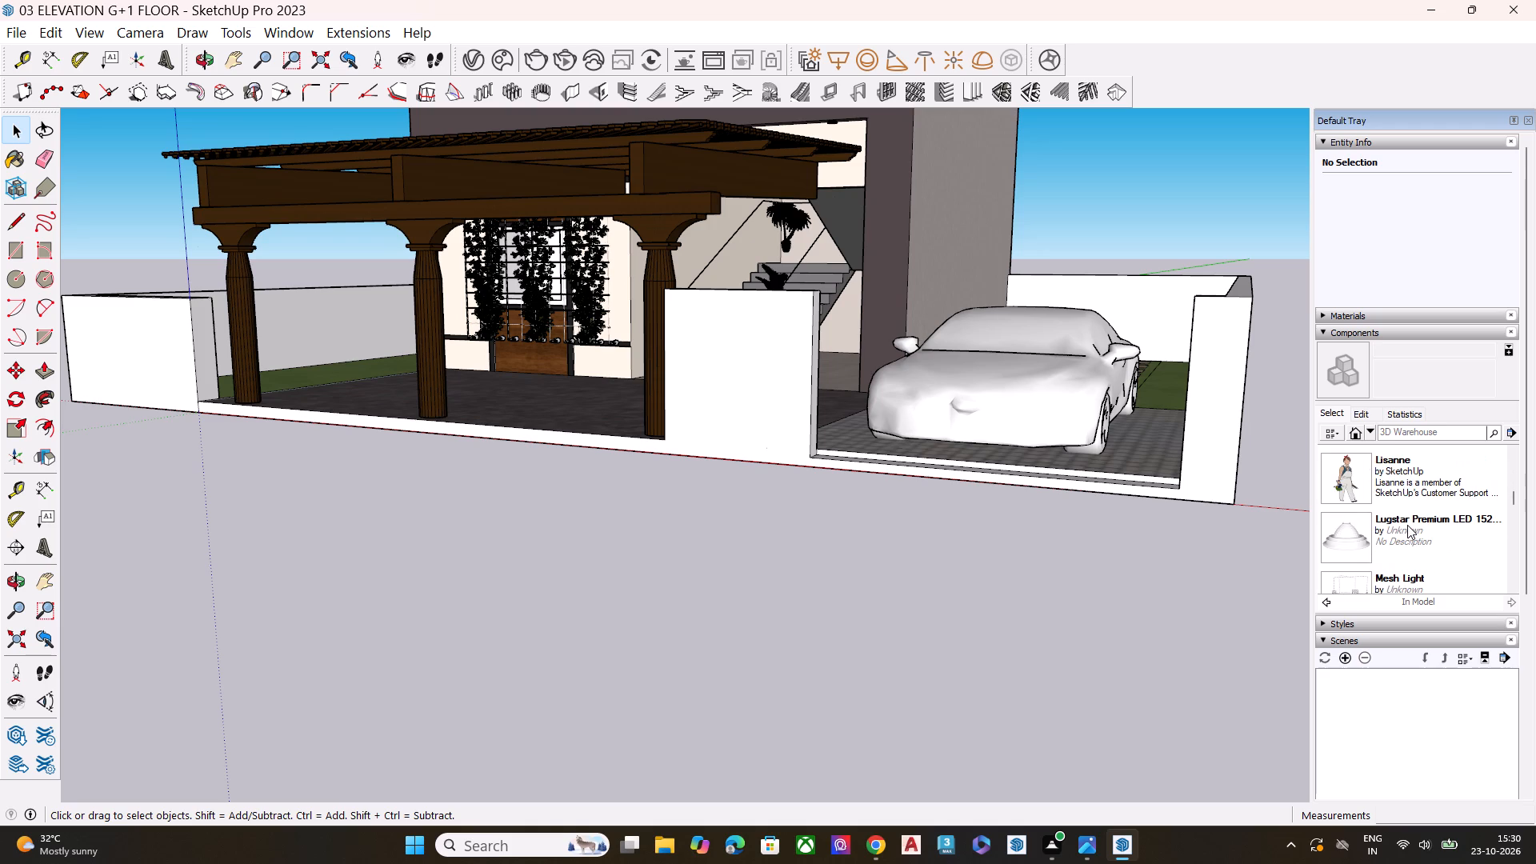
pyautogui.scroll(-5, 1407, 525)
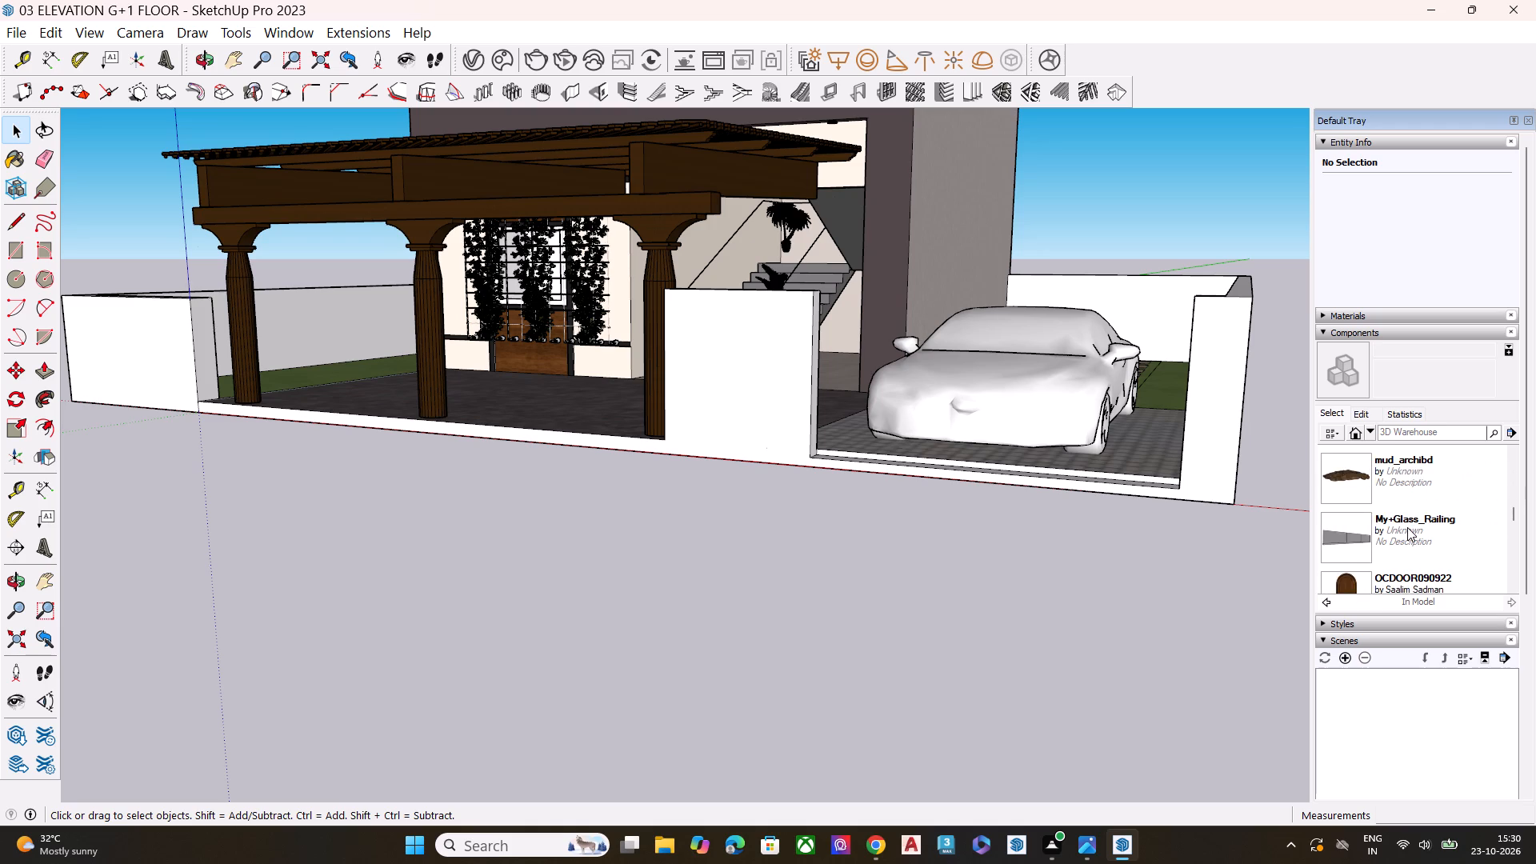
pyautogui.scroll(-6, 1407, 527)
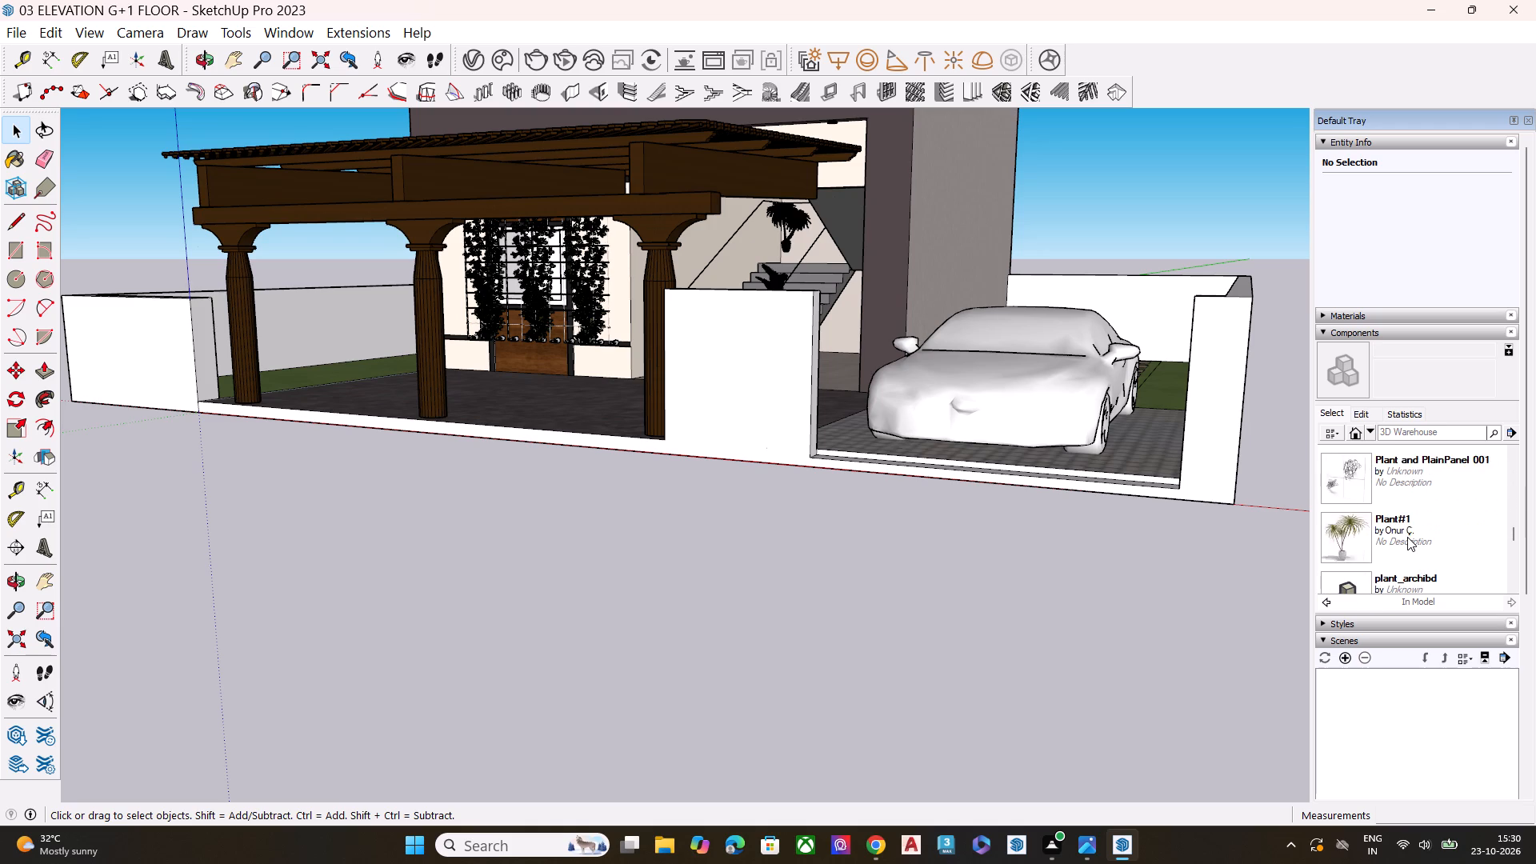
pyautogui.scroll(-5, 1407, 537)
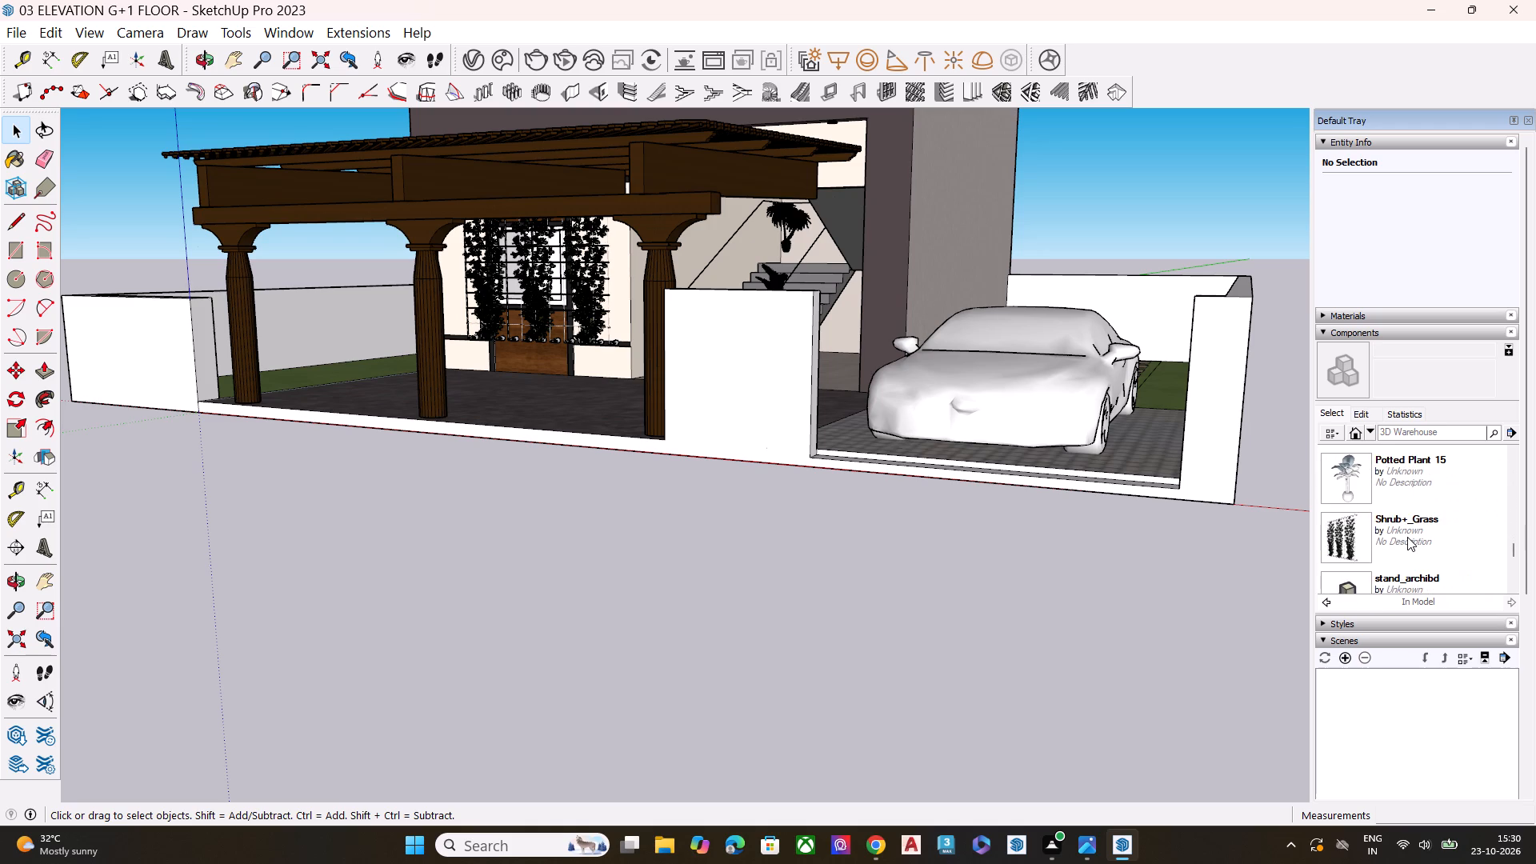
pyautogui.scroll(-2, 1407, 537)
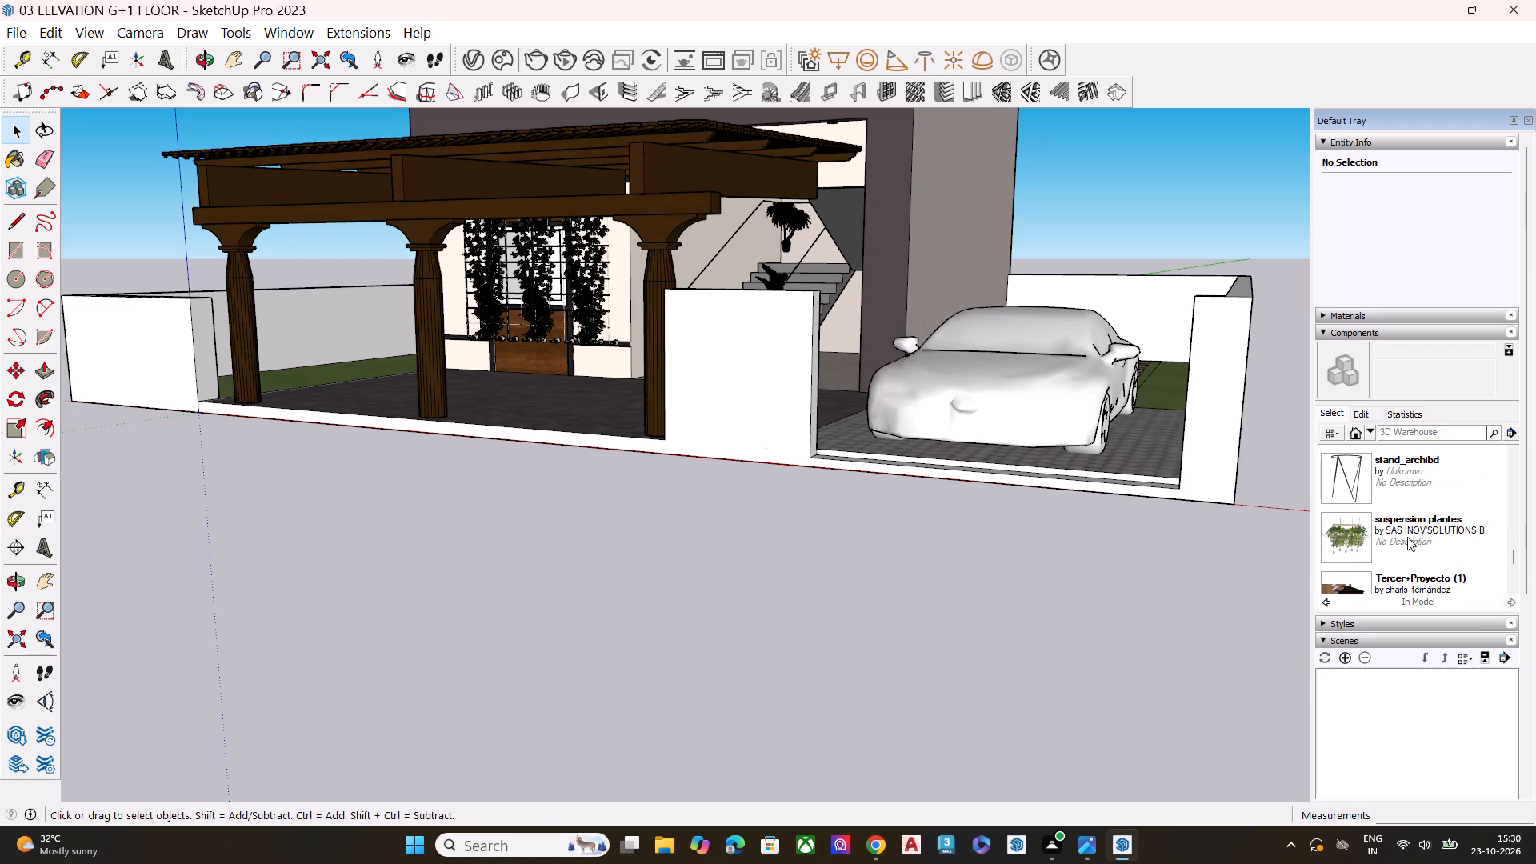
pyautogui.scroll(-2, 1407, 537)
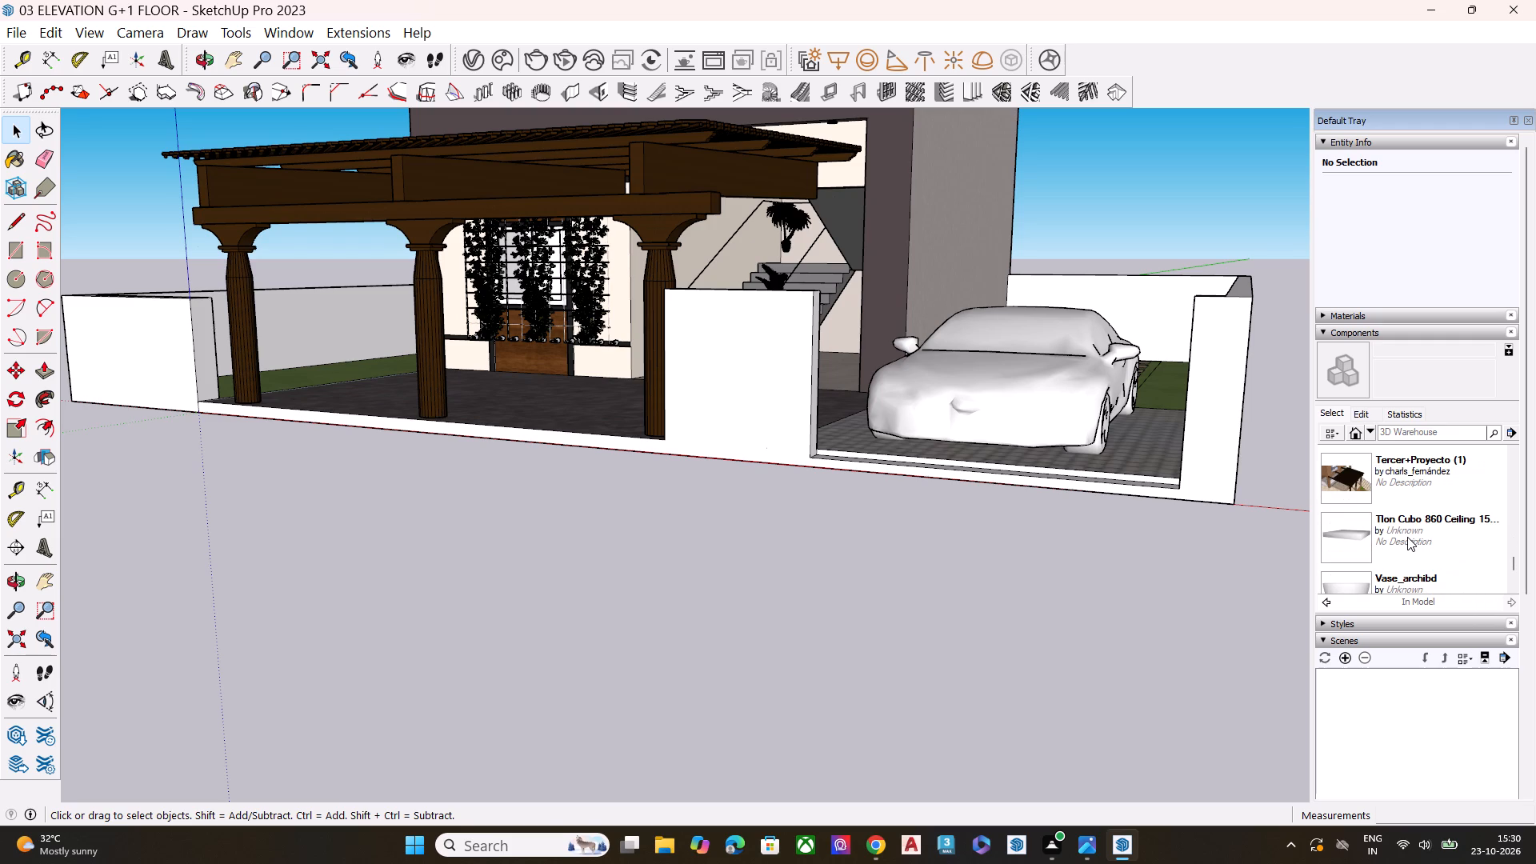
pyautogui.scroll(-4, 1407, 537)
pyautogui.scroll(13, 1407, 537)
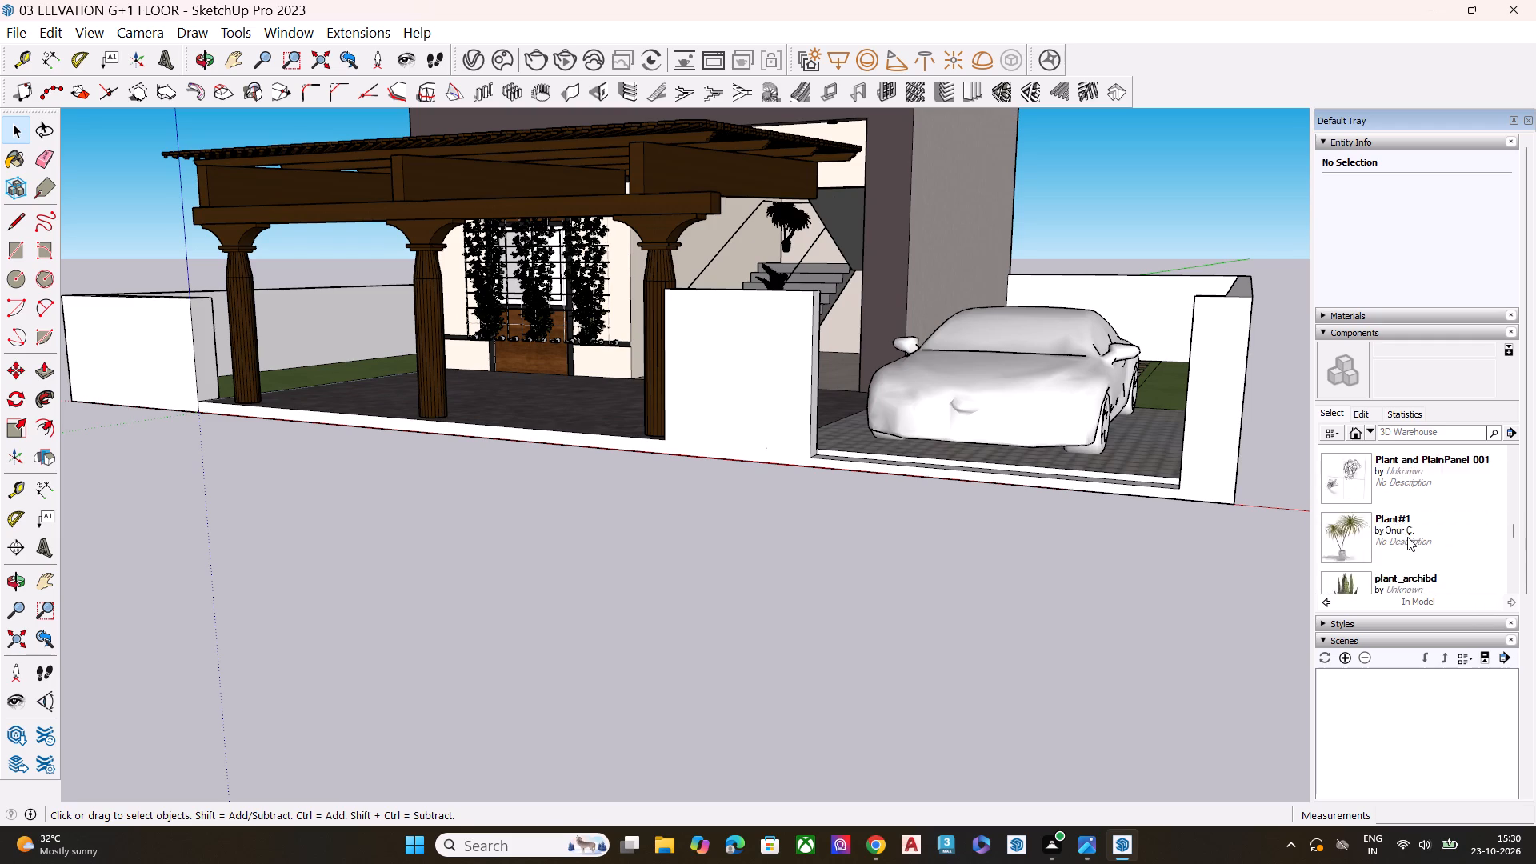
pyautogui.scroll(18, 1407, 537)
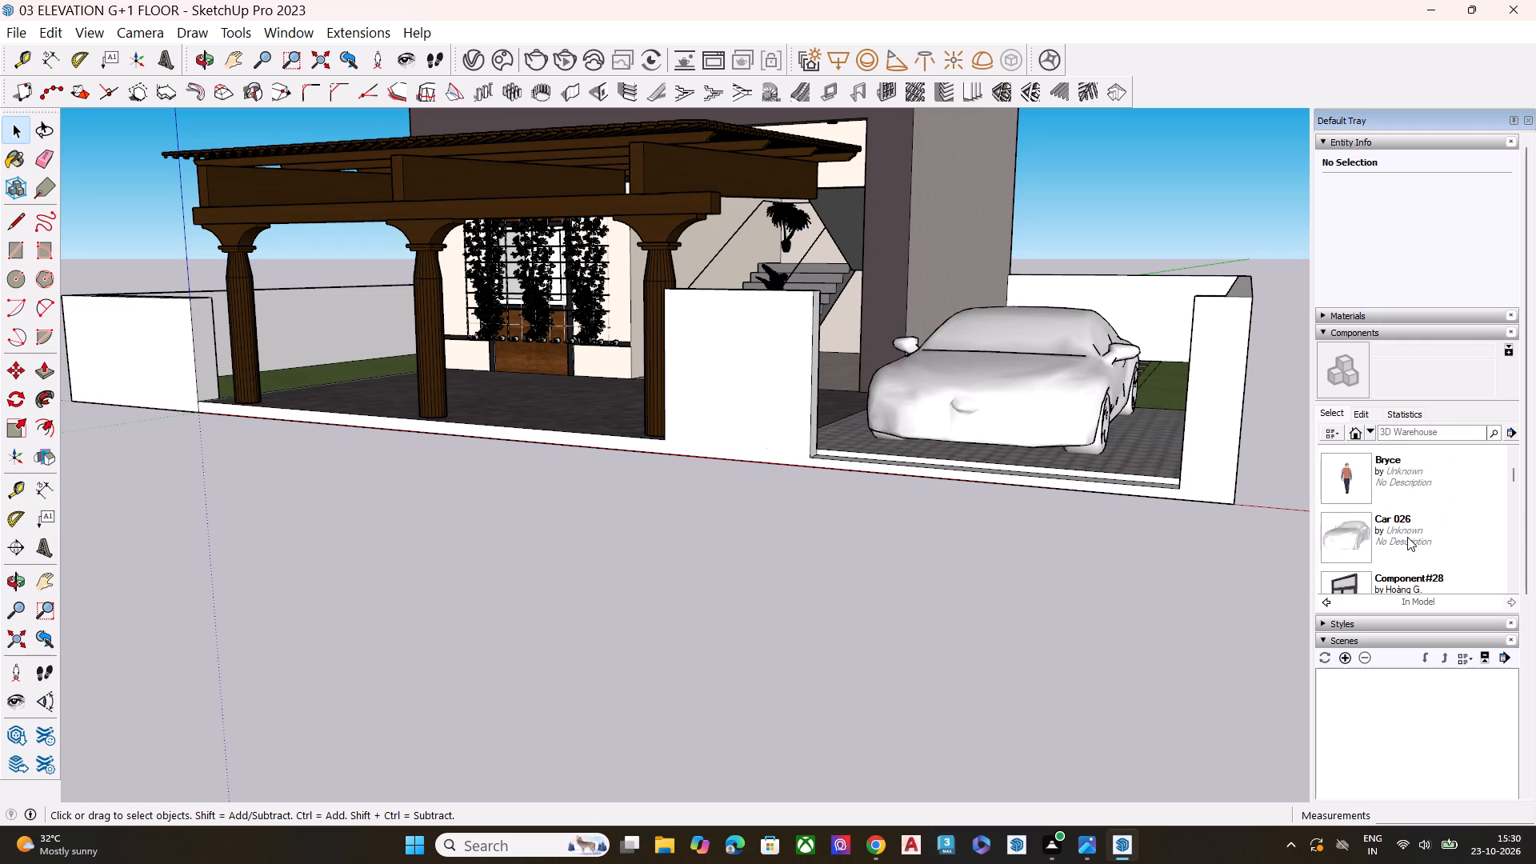
pyautogui.scroll(6, 1407, 537)
pyautogui.scroll(-2, 1370, 499)
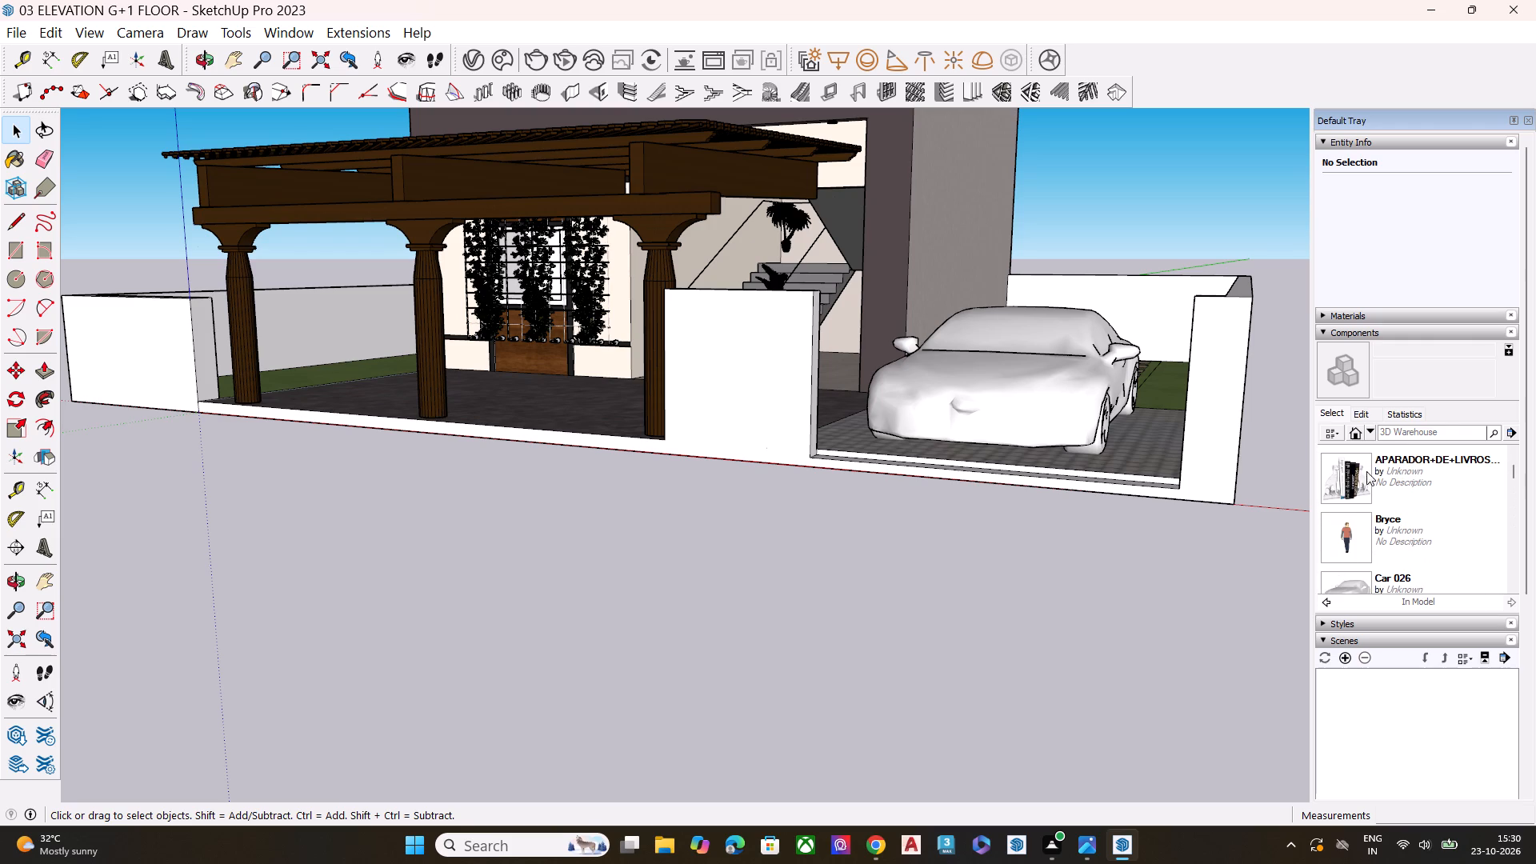
pyautogui.click(1404, 434)
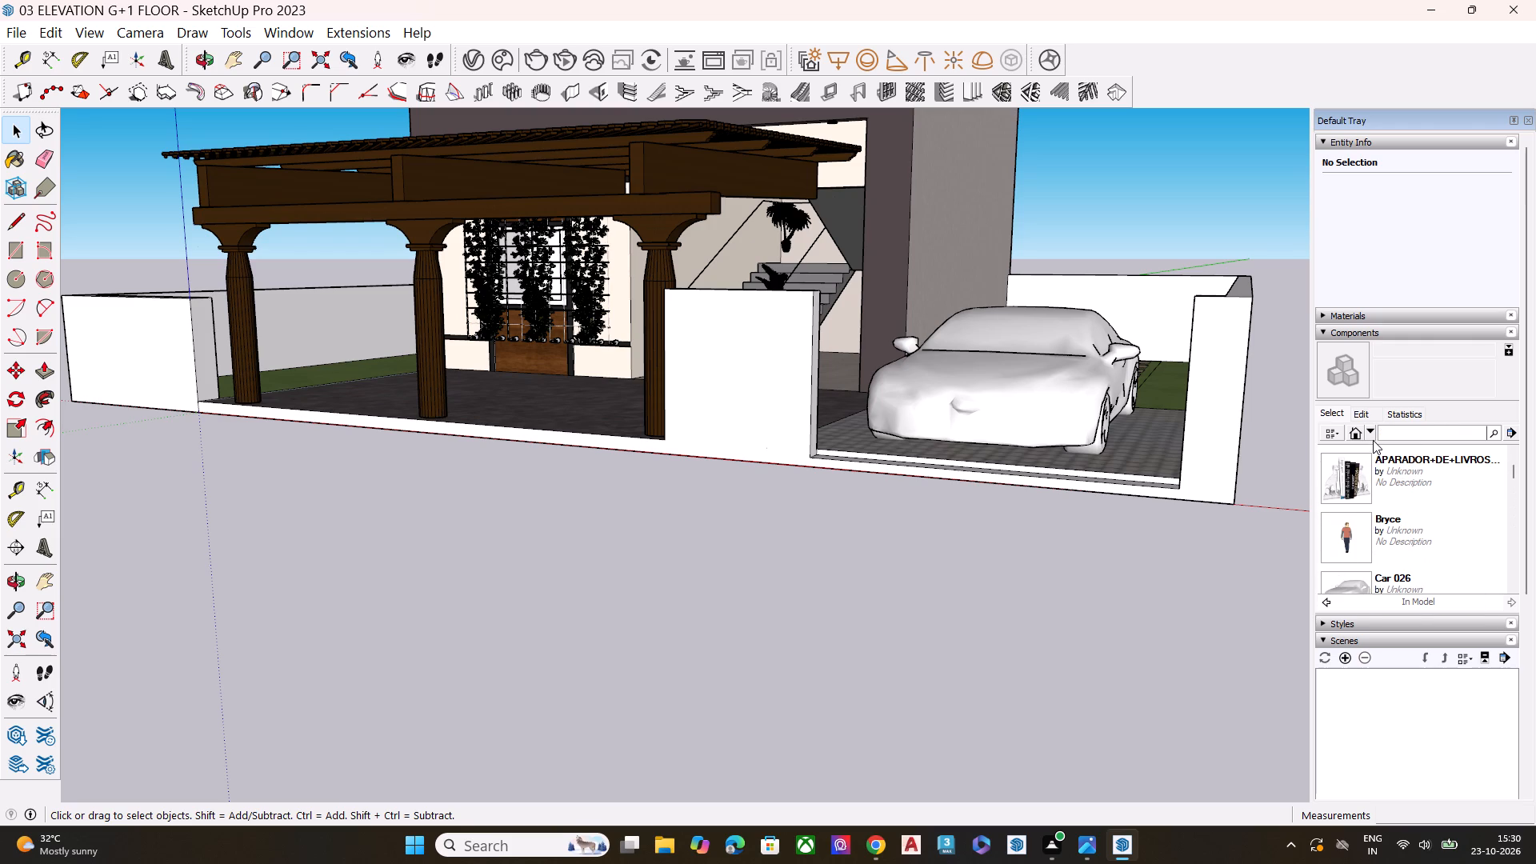
pyautogui.click(1370, 436)
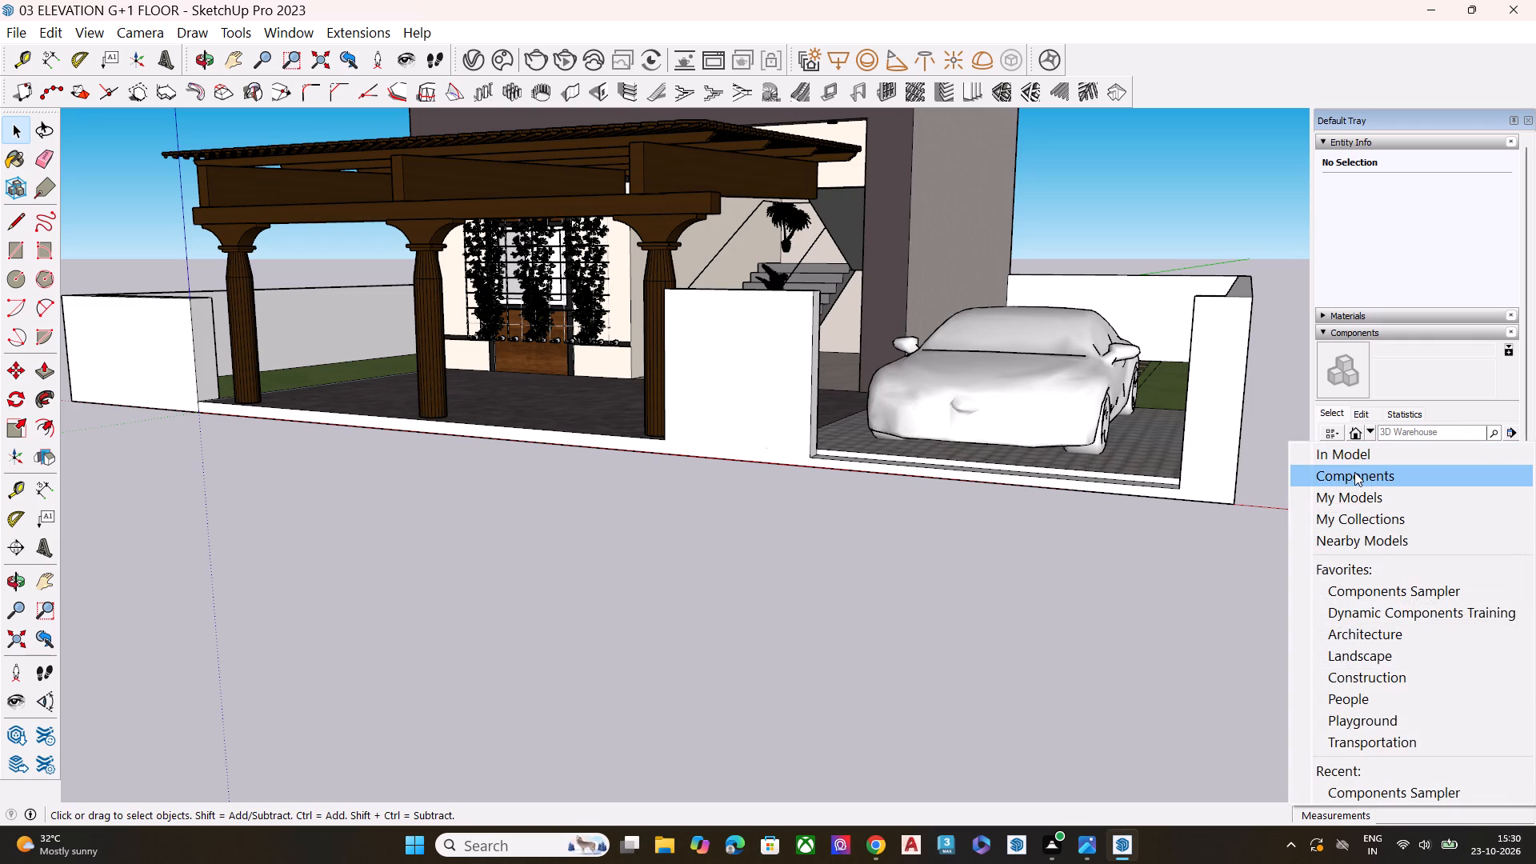
pyautogui.click(1354, 459)
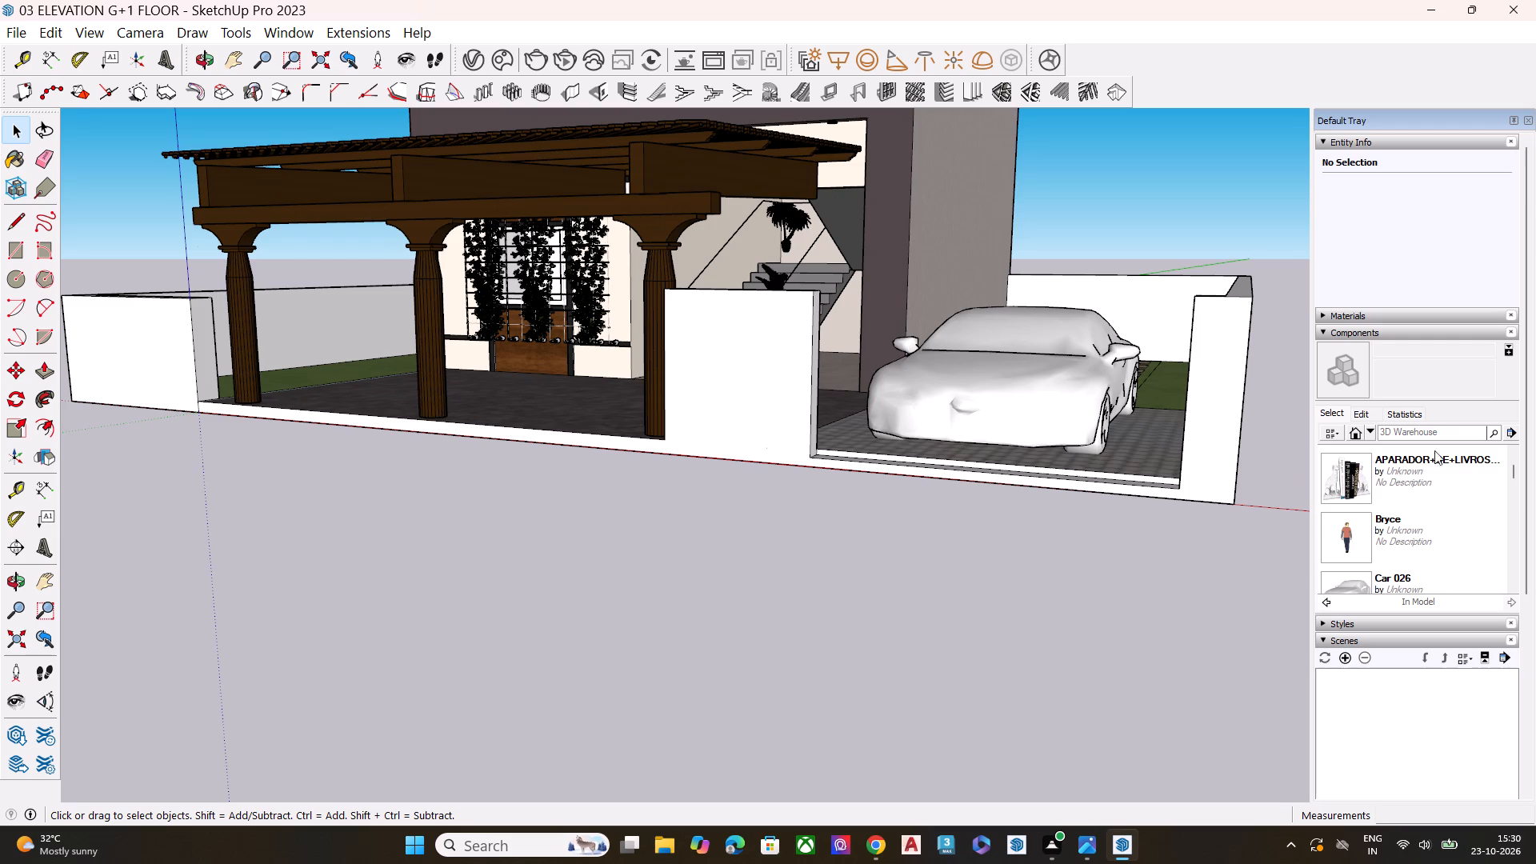
pyautogui.click(1400, 337)
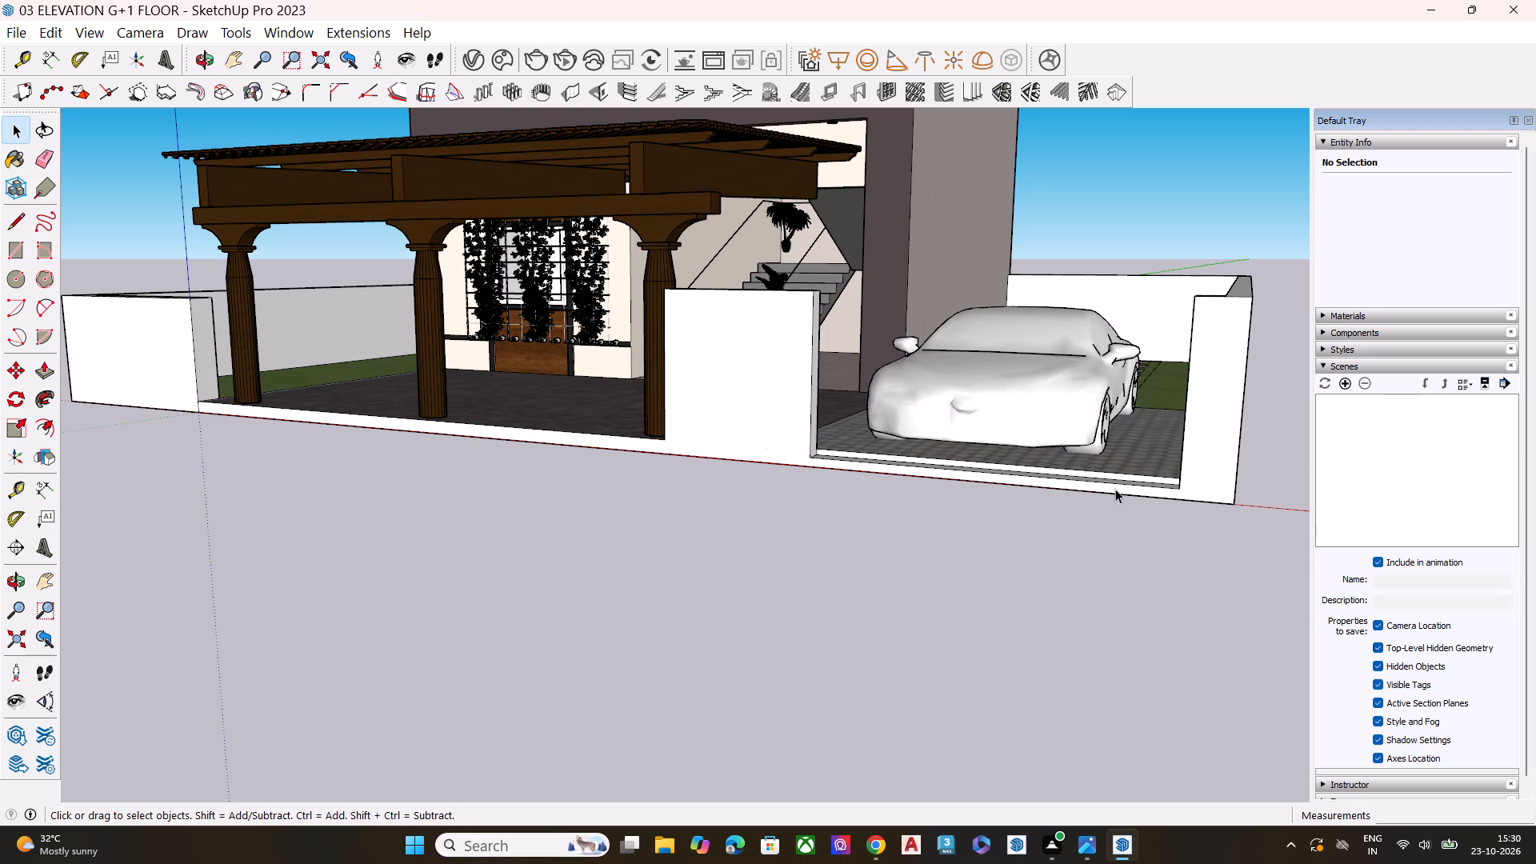
# Open the Chaos Cosmos browser from the V-Ray Asset Editor and search for "paints".
pyautogui.scroll(-6, 914, 622)
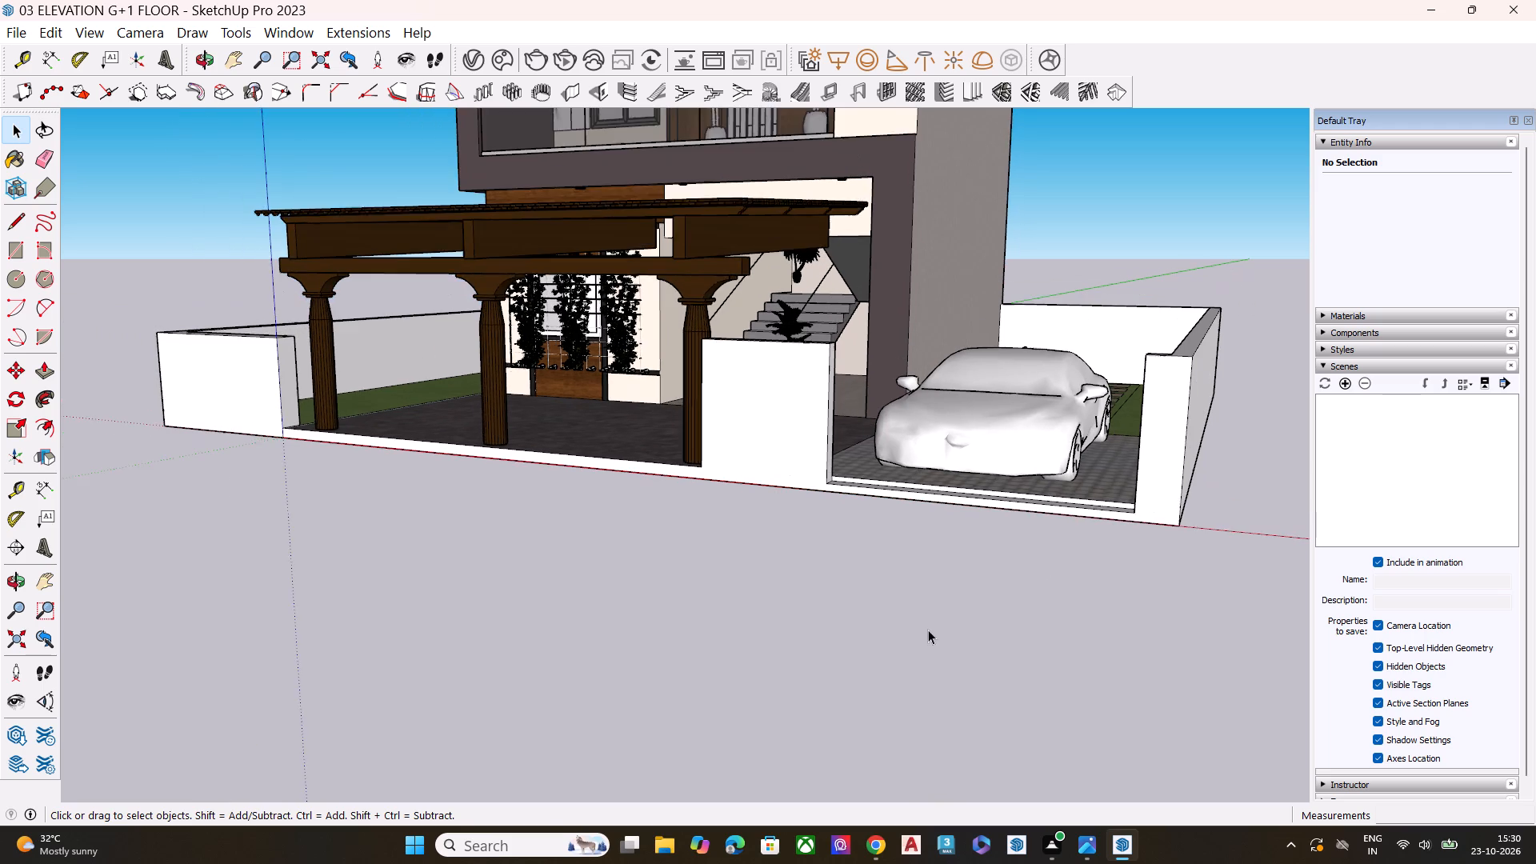
pyautogui.scroll(3, 234, 278)
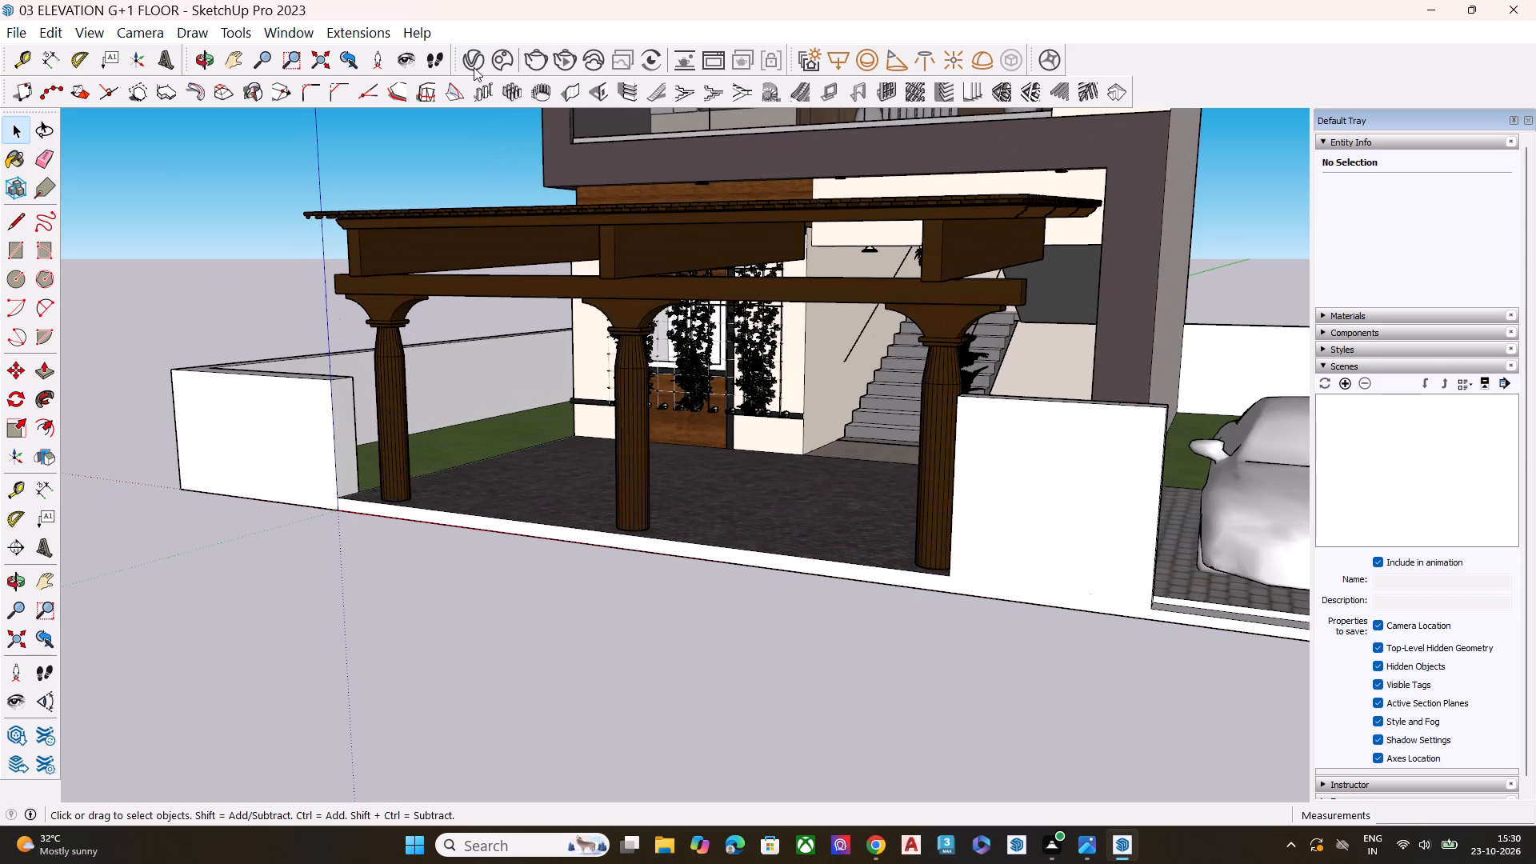
pyautogui.click(474, 67)
pyautogui.click(401, 137)
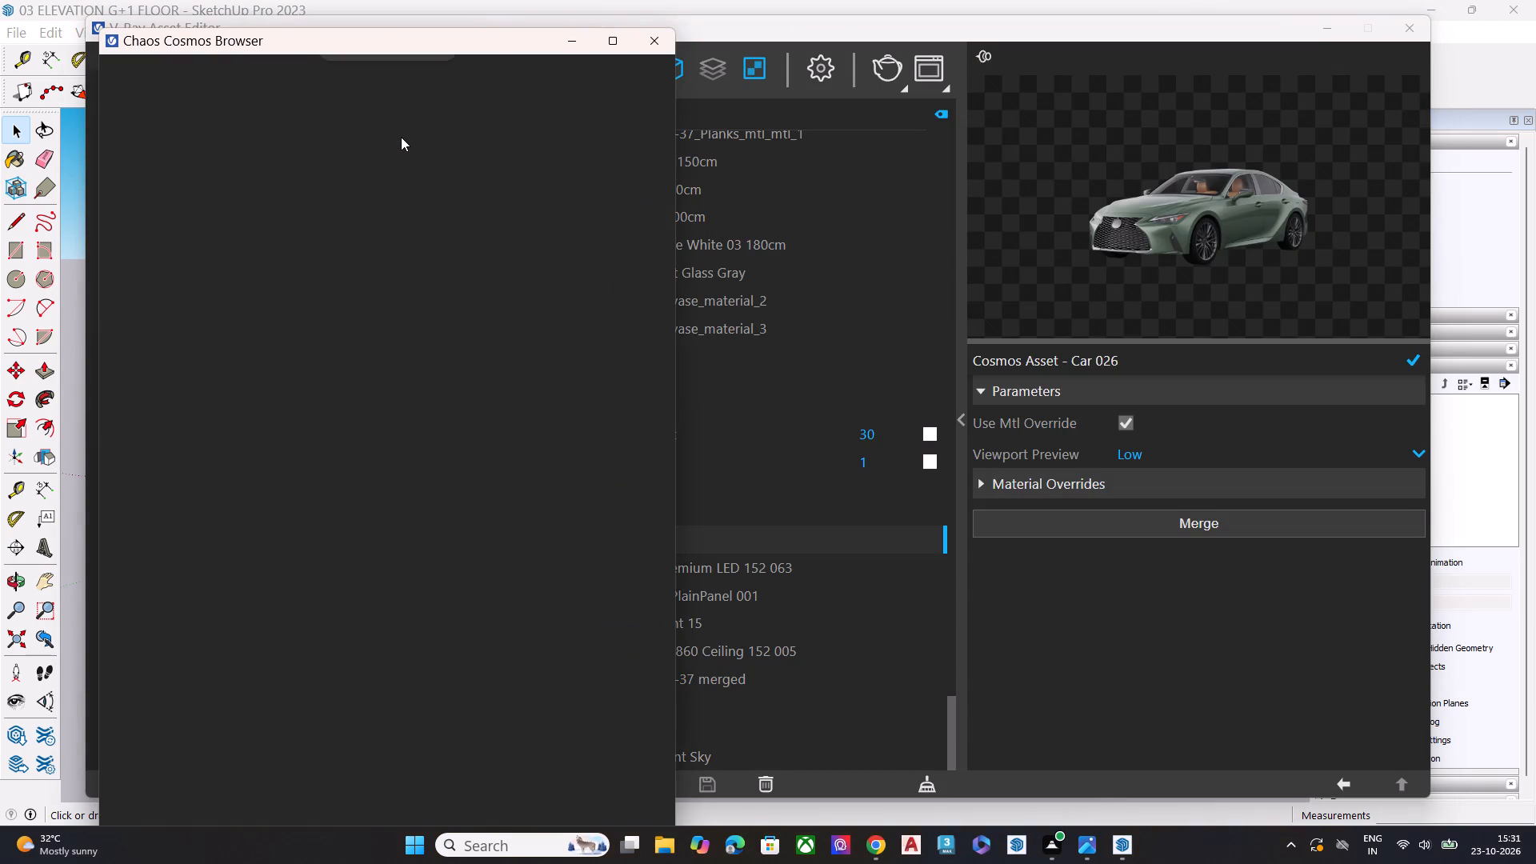
pyautogui.click(655, 42)
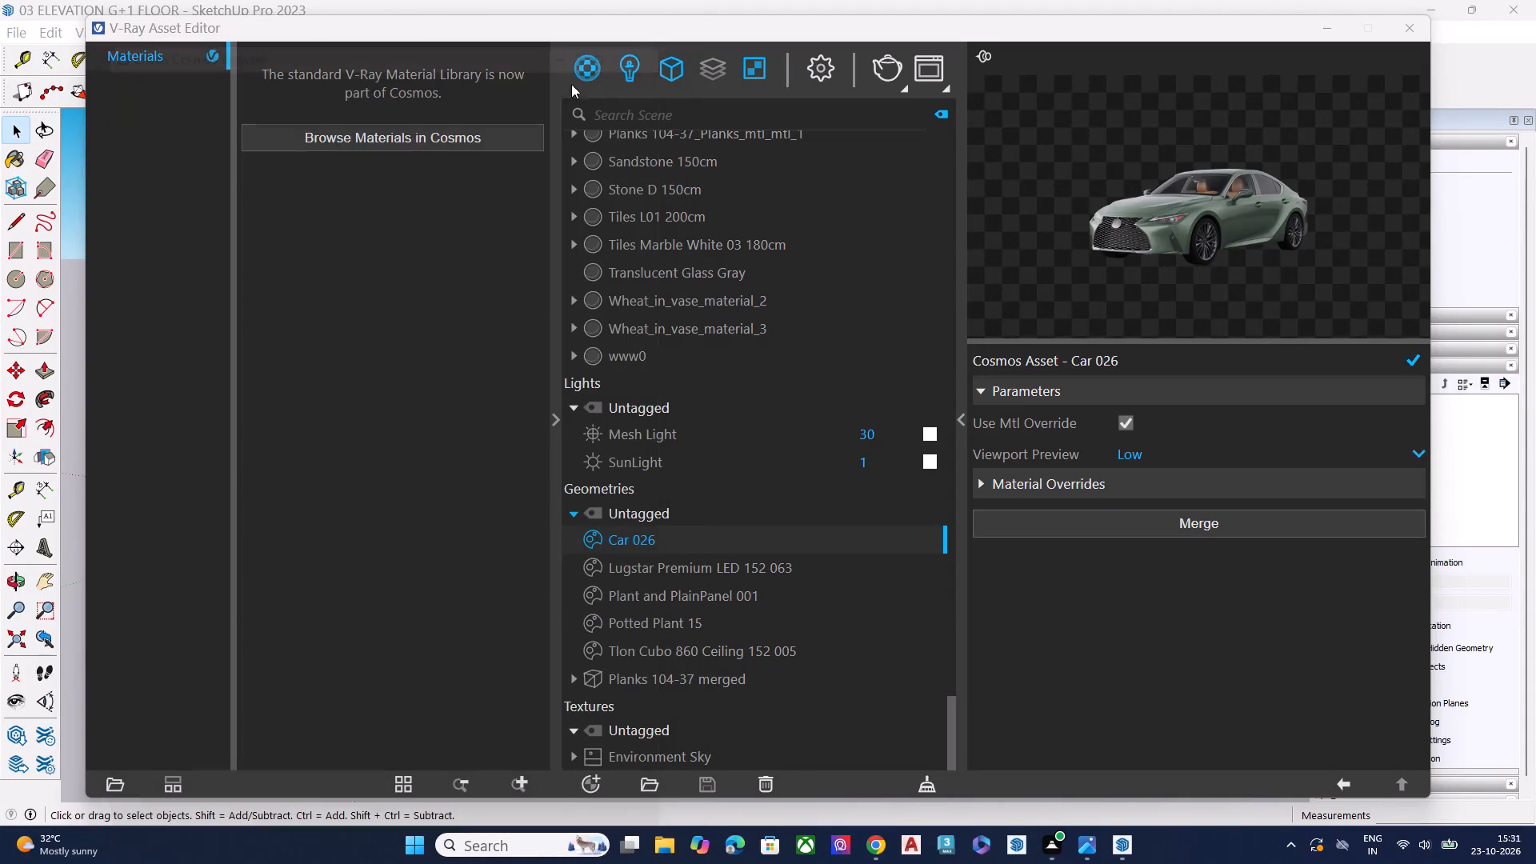
pyautogui.click(409, 136)
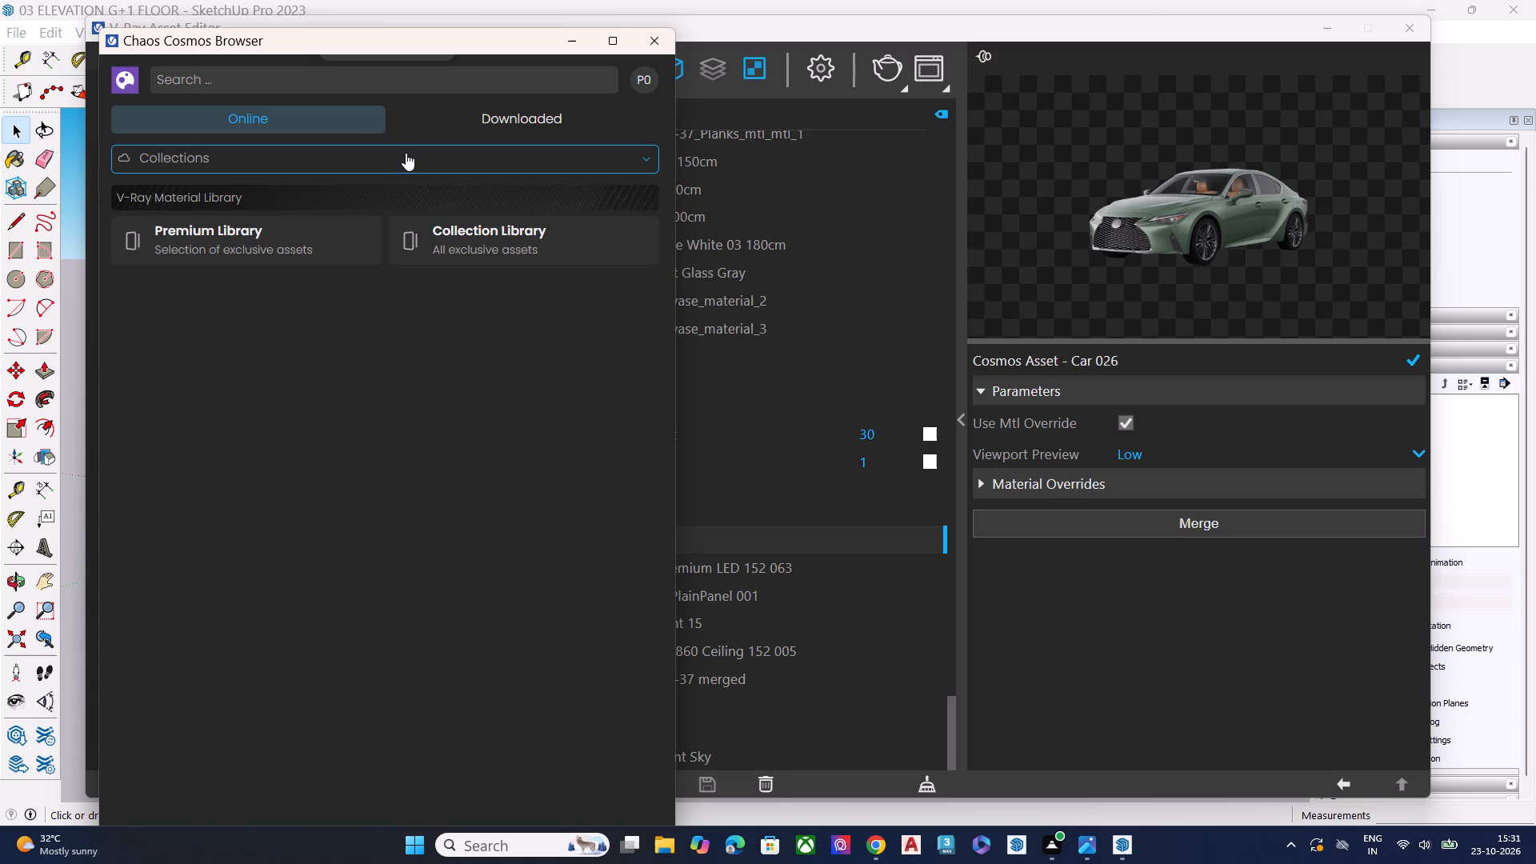
pyautogui.click(222, 166)
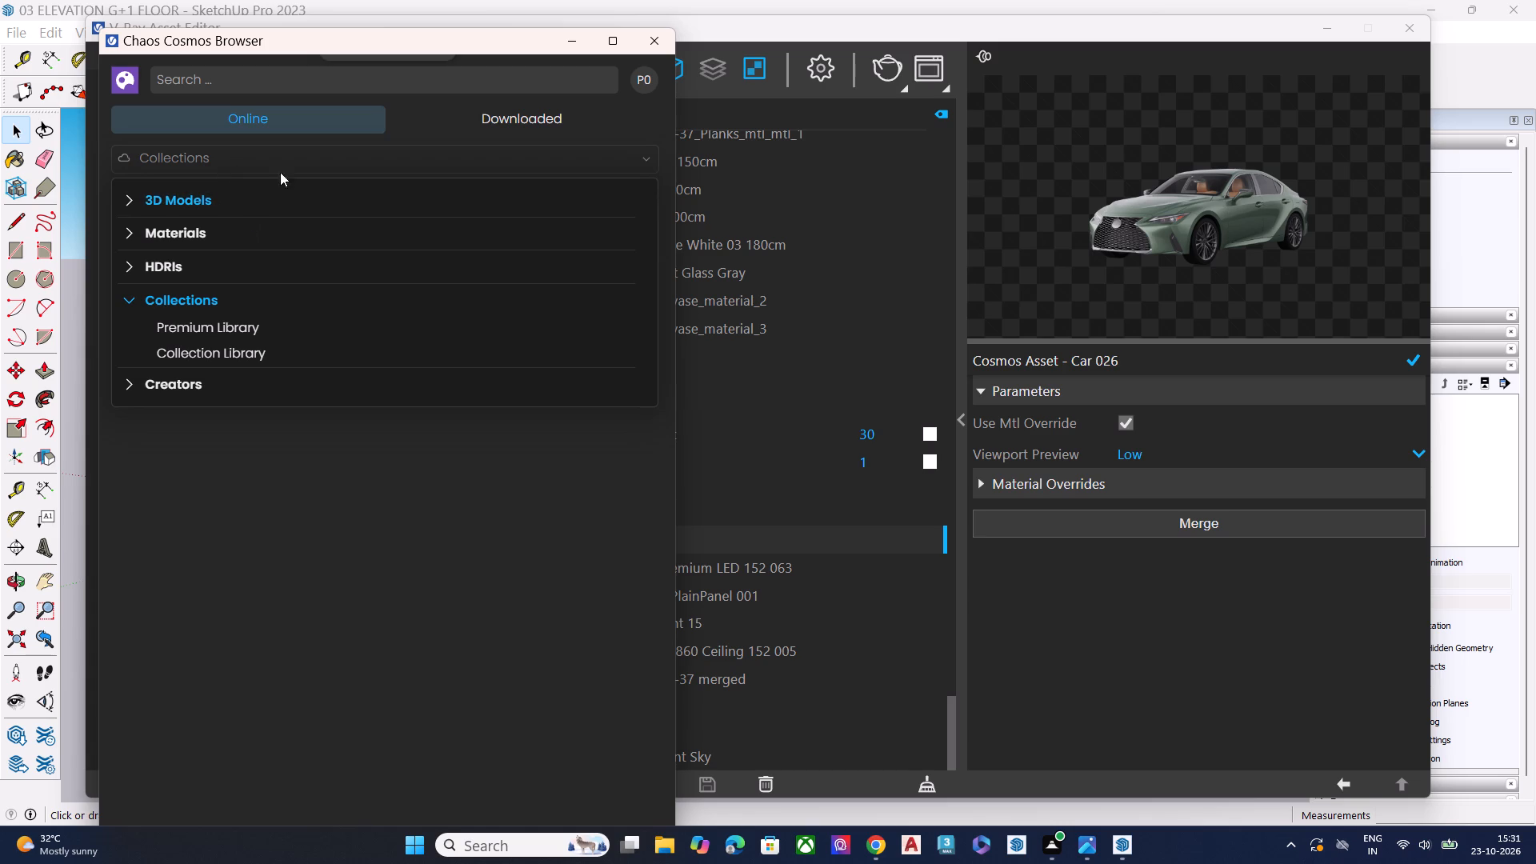
pyautogui.click(386, 78)
pyautogui.write('paints')
pyautogui.press('Return')
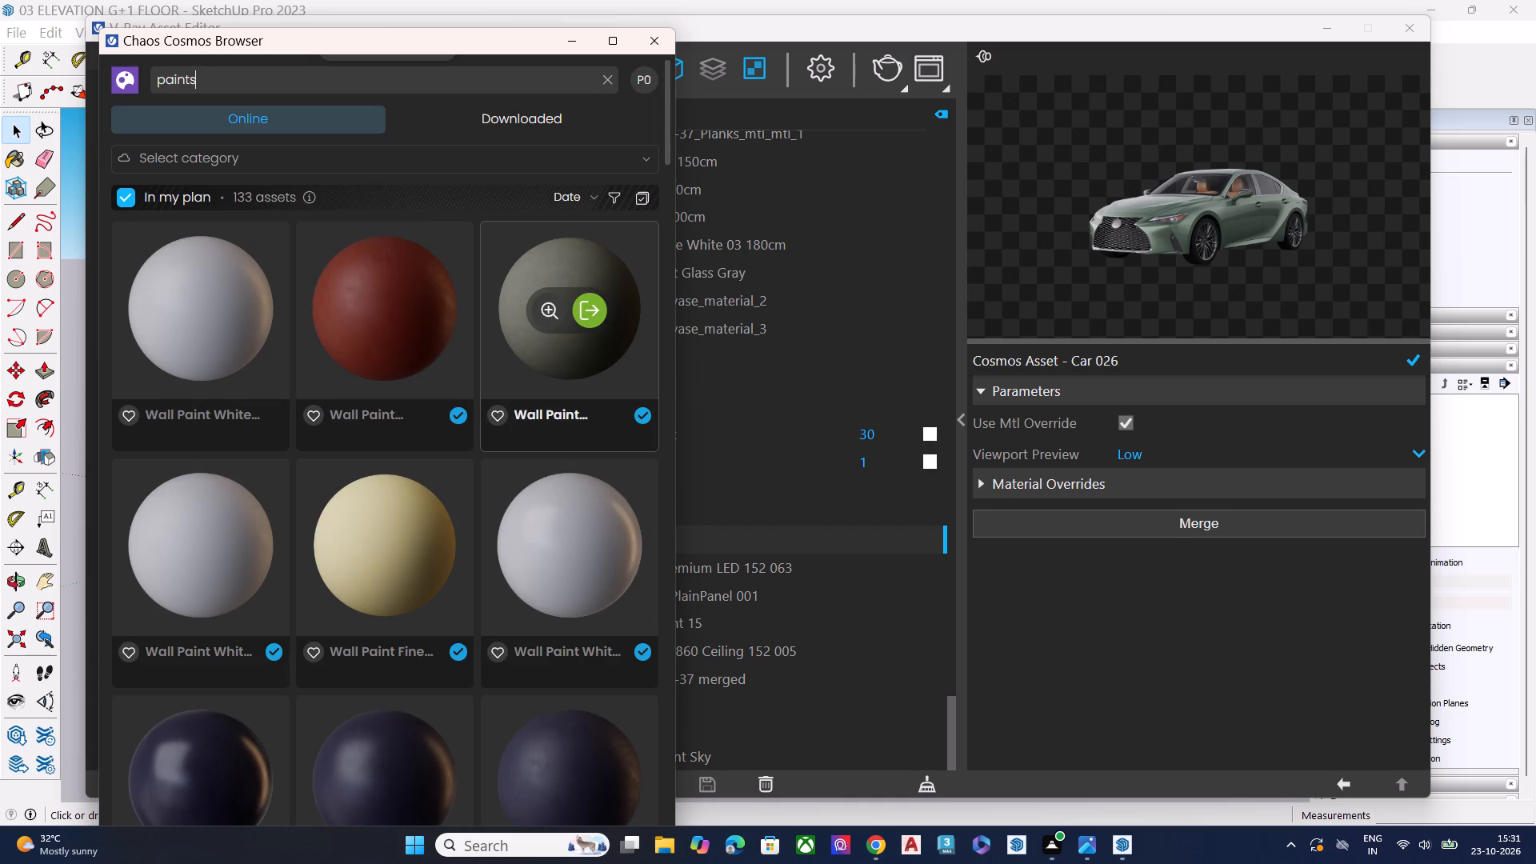
# Import the Wall Paint Fine Grain 01 Yellow 100cm material and close the Asset Editor.
pyautogui.scroll(-1, 416, 431)
pyautogui.click(410, 437)
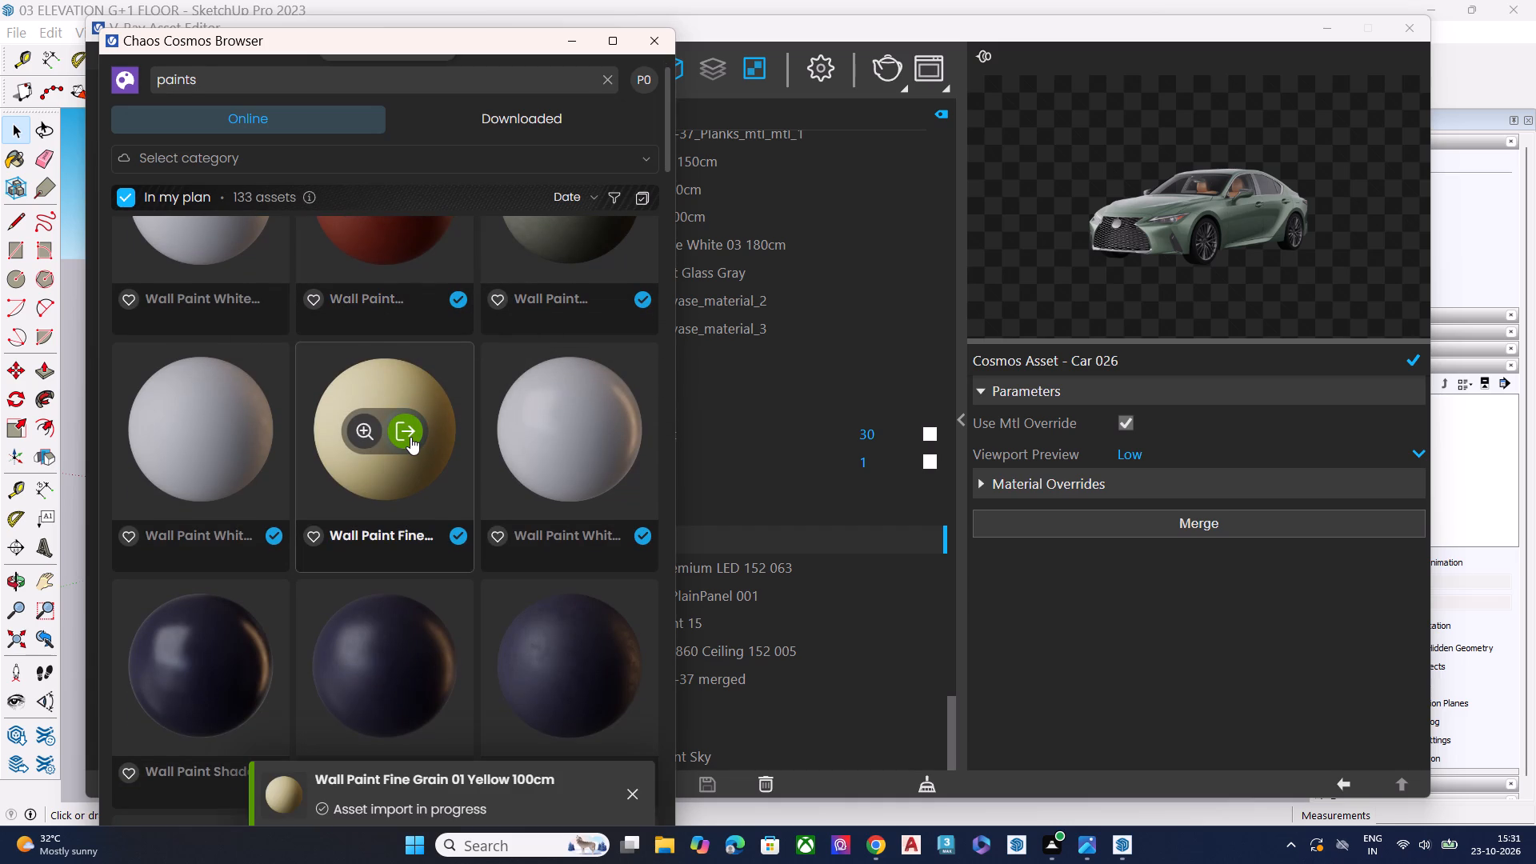
pyautogui.click(736, 301)
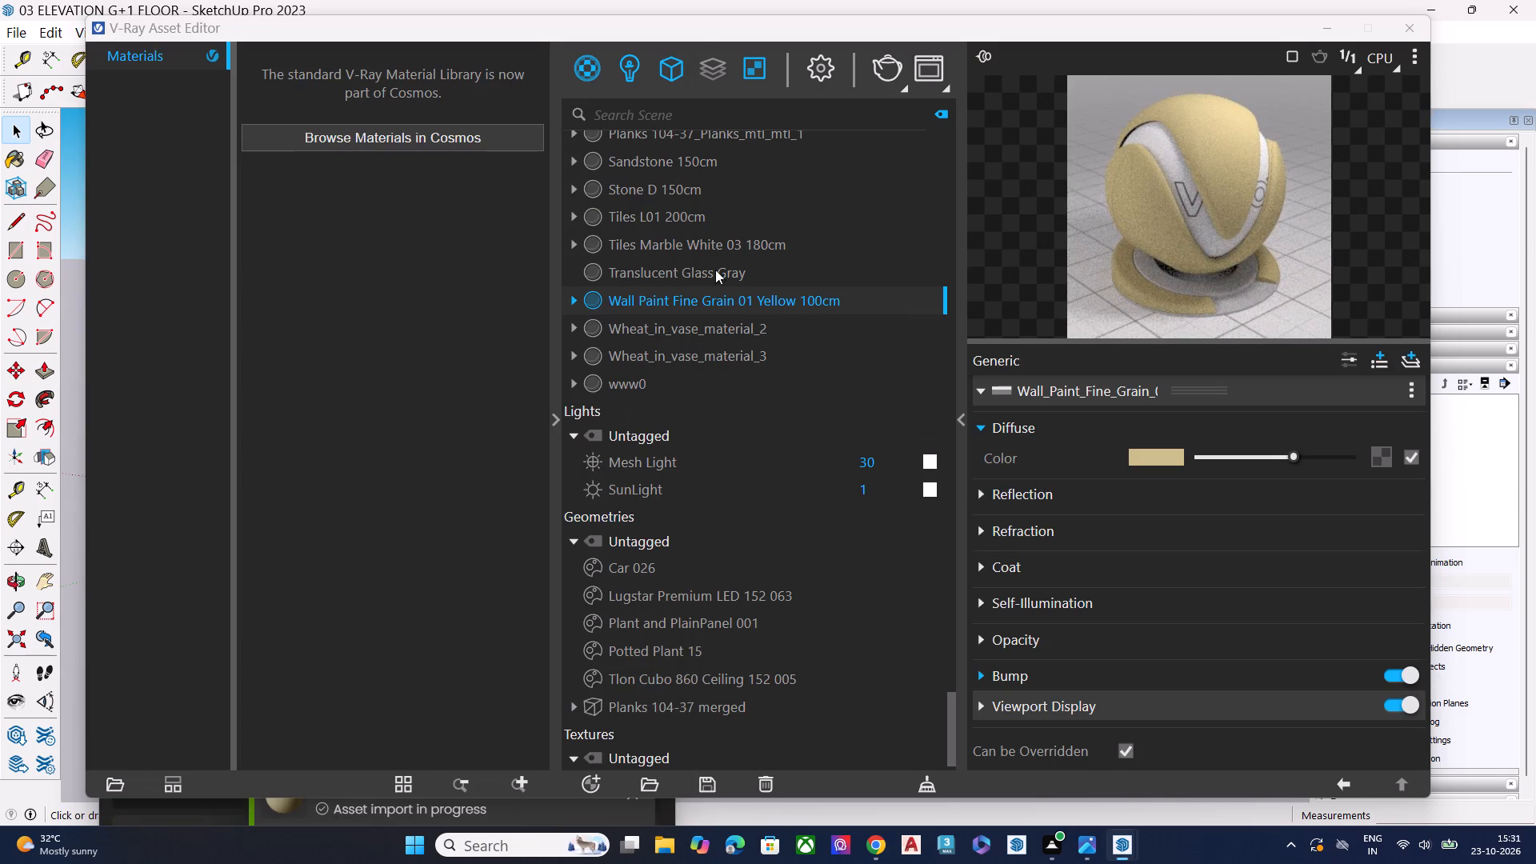
pyautogui.click(1416, 25)
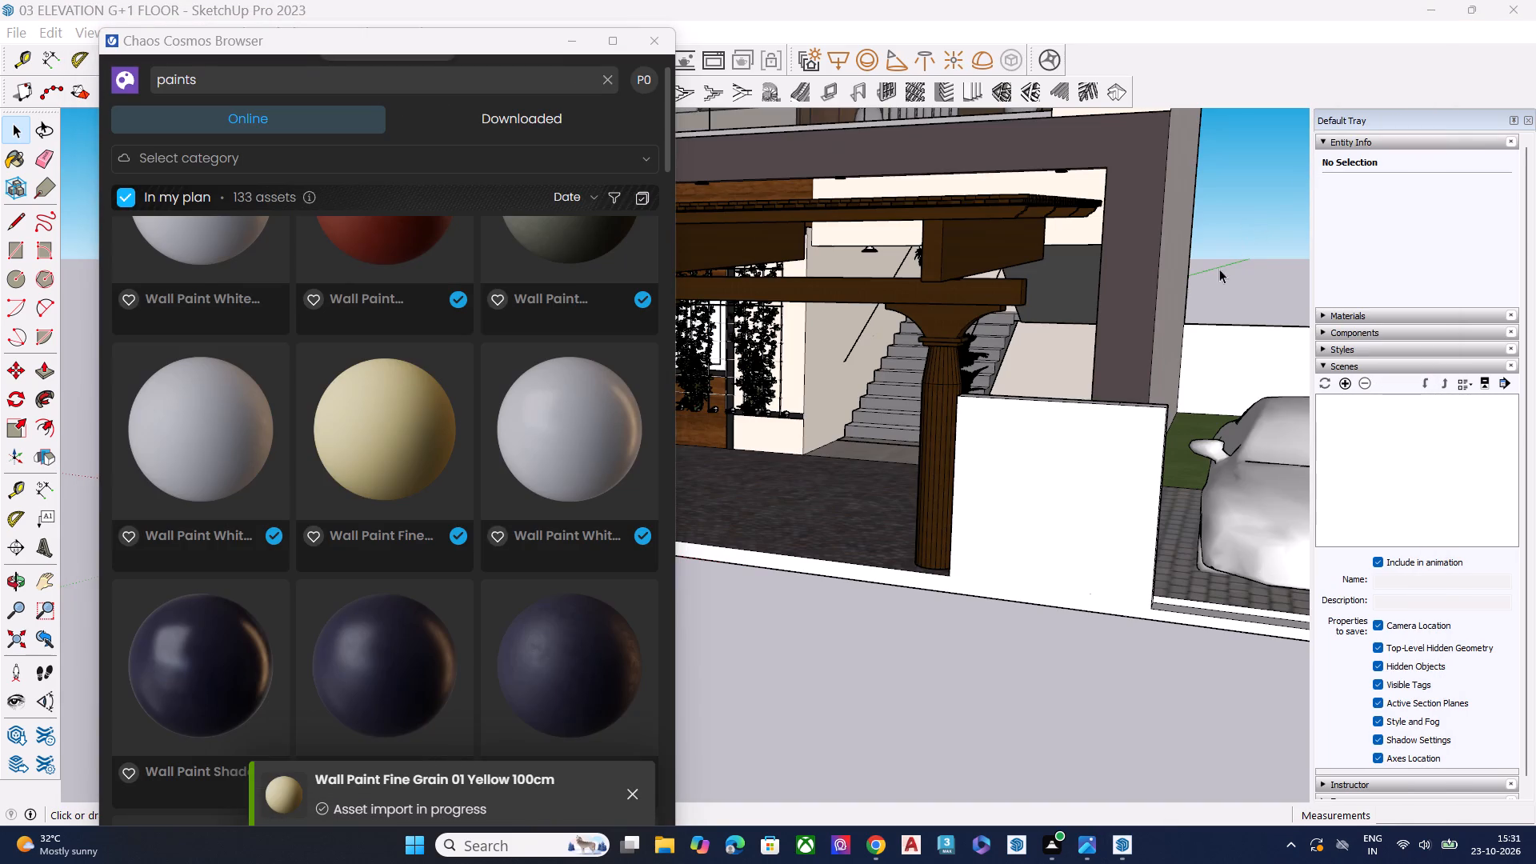
# Lighten the imported wall paint to a pale cream with saturation 13 and brightness 96.
pyautogui.click(1395, 317)
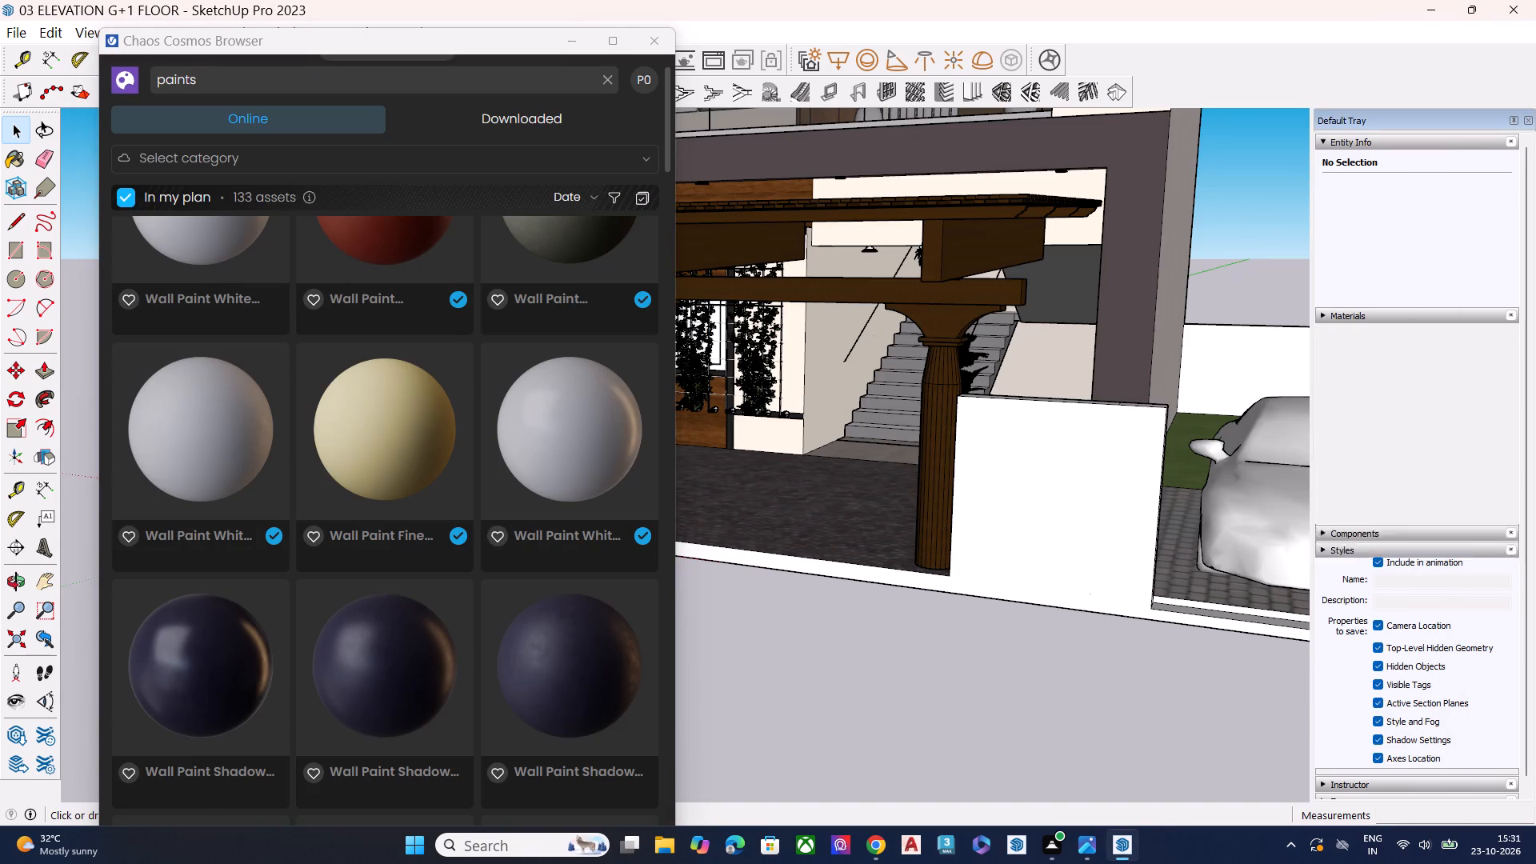
pyautogui.moveTo(1417, 508); pyautogui.dragTo(1440, 514)
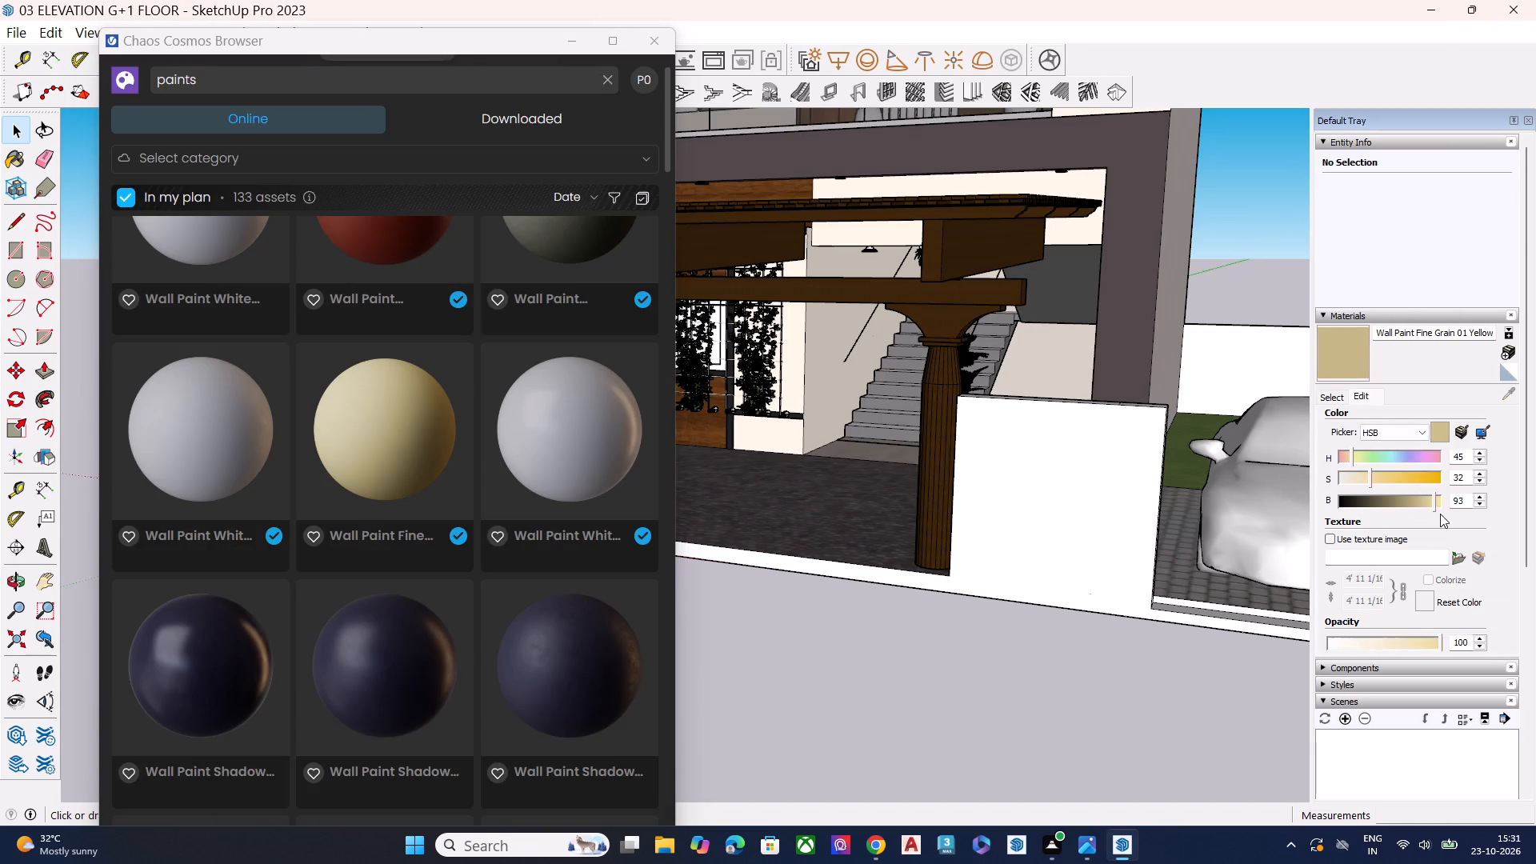
pyautogui.moveTo(1440, 514); pyautogui.dragTo(1434, 518)
pyautogui.moveTo(1366, 478); pyautogui.dragTo(1354, 483)
# Close the Chaos Cosmos browser and paint the front boundary wall sections with Wall Paint Fine Grain 01 Yellow.
pyautogui.click(1345, 341)
pyautogui.scroll(-2, 1245, 427)
pyautogui.click(653, 47)
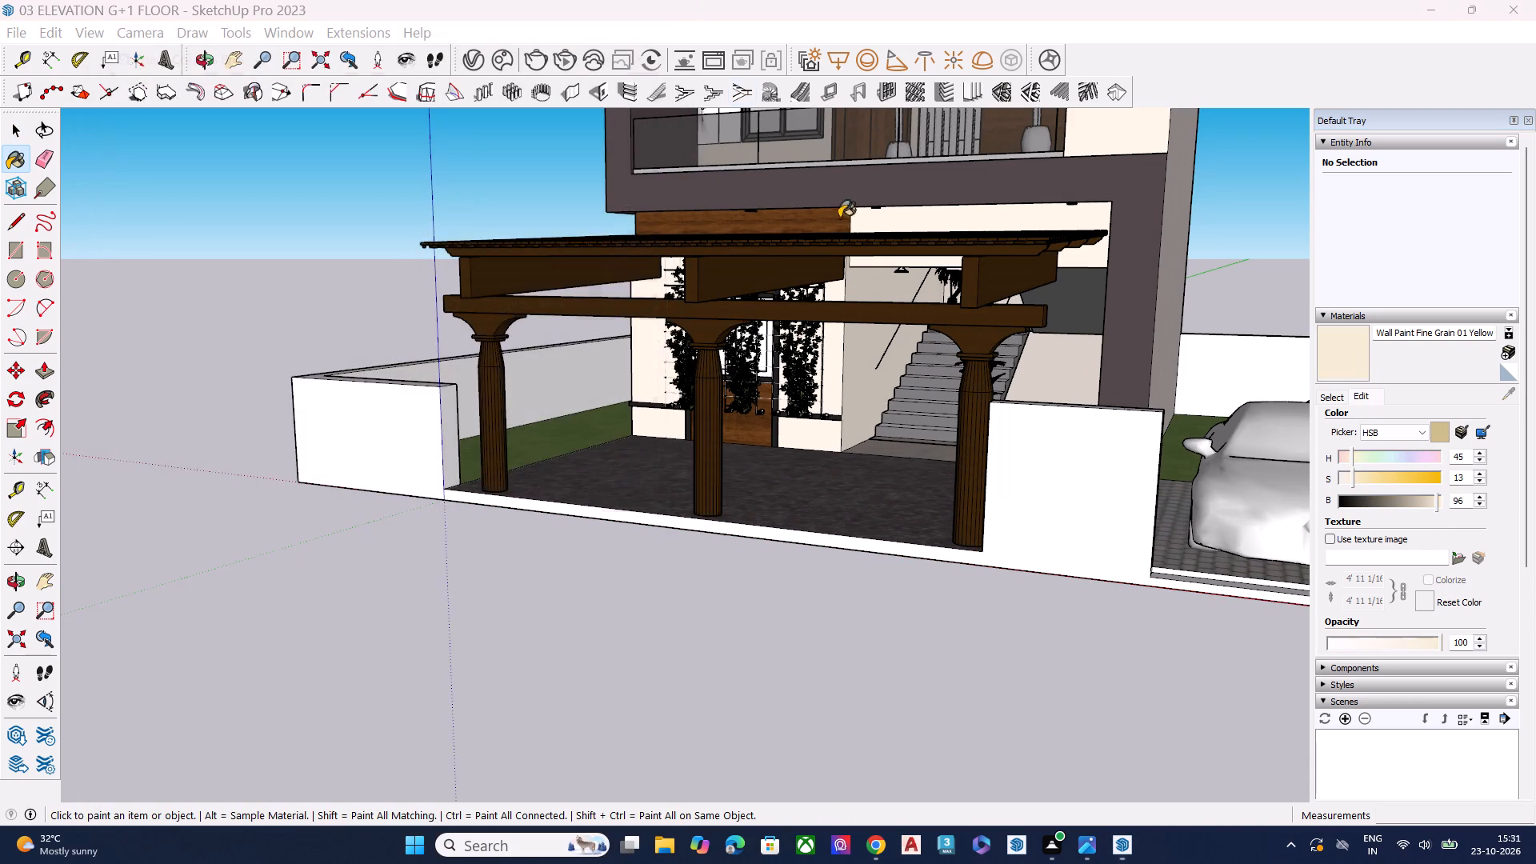
pyautogui.scroll(-7, 1002, 360)
pyautogui.scroll(2, 1026, 498)
pyautogui.moveTo(1068, 500); pyautogui.dragTo(1148, 484, button='middle')
pyautogui.click(1076, 464)
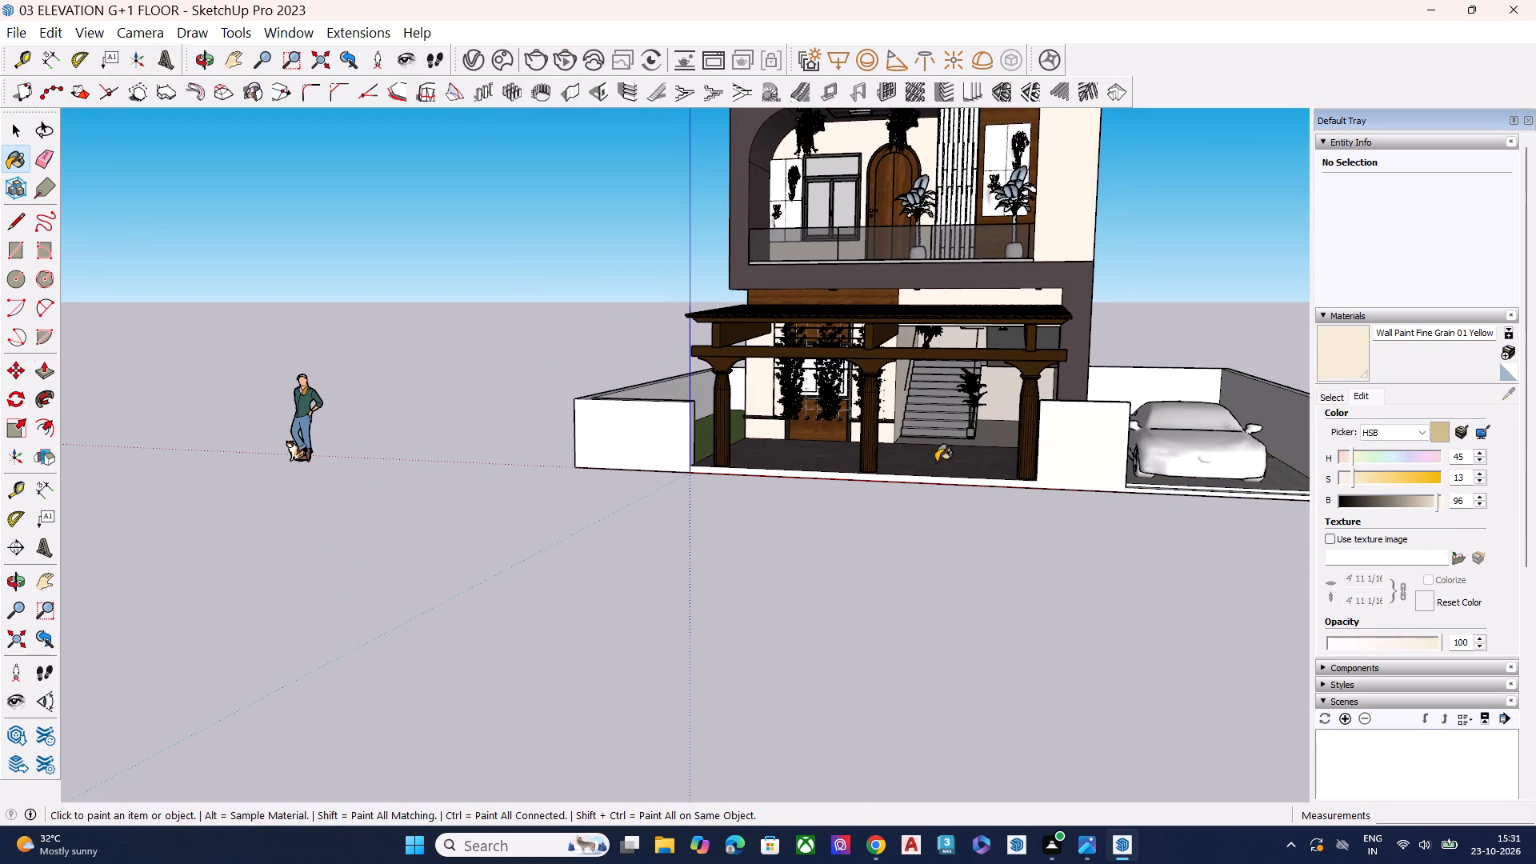
pyautogui.click(658, 439)
pyautogui.scroll(4, 1195, 463)
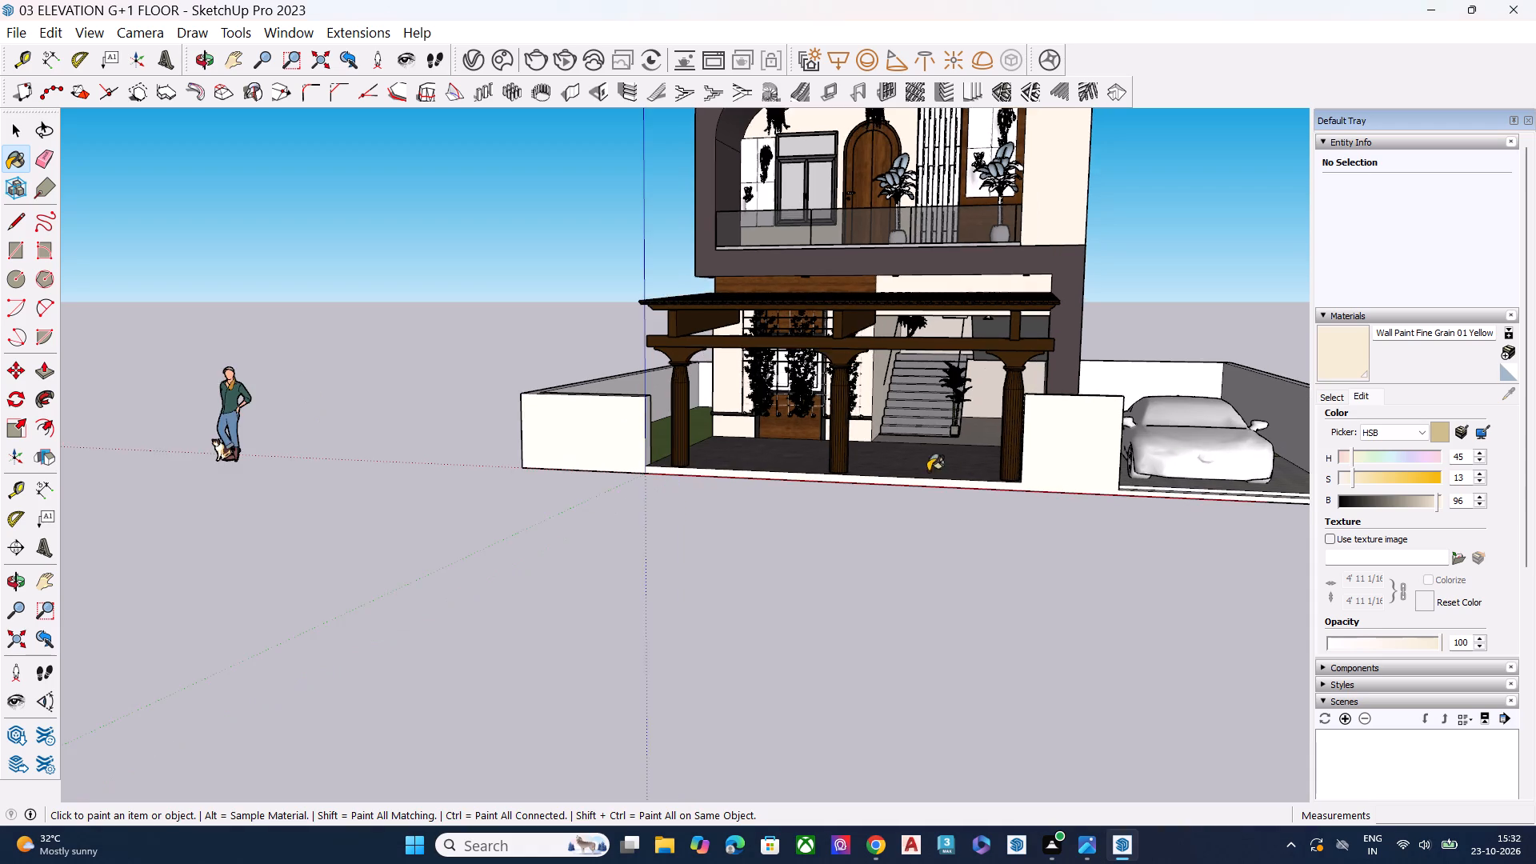
# Deepen the cream wall paint slightly by setting its saturation to 18.
pyautogui.scroll(5, 928, 471)
pyautogui.click(1359, 478)
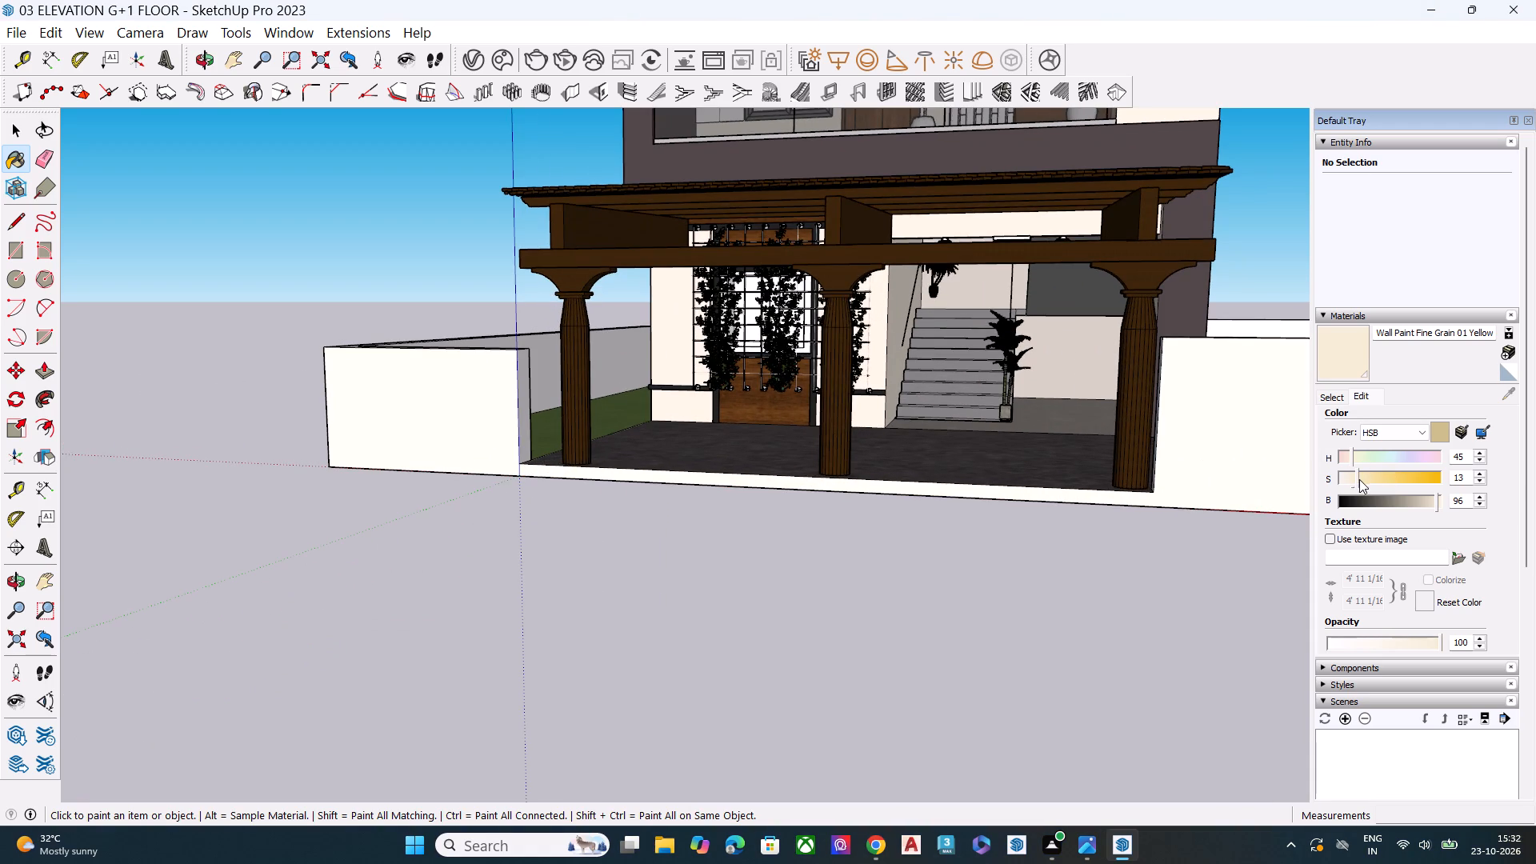
# Paint the rear boundary wall and the inner face of the driveway-side boundary wall with the cream wall paint.
pyautogui.scroll(-8, 621, 495)
pyautogui.scroll(-8, 690, 419)
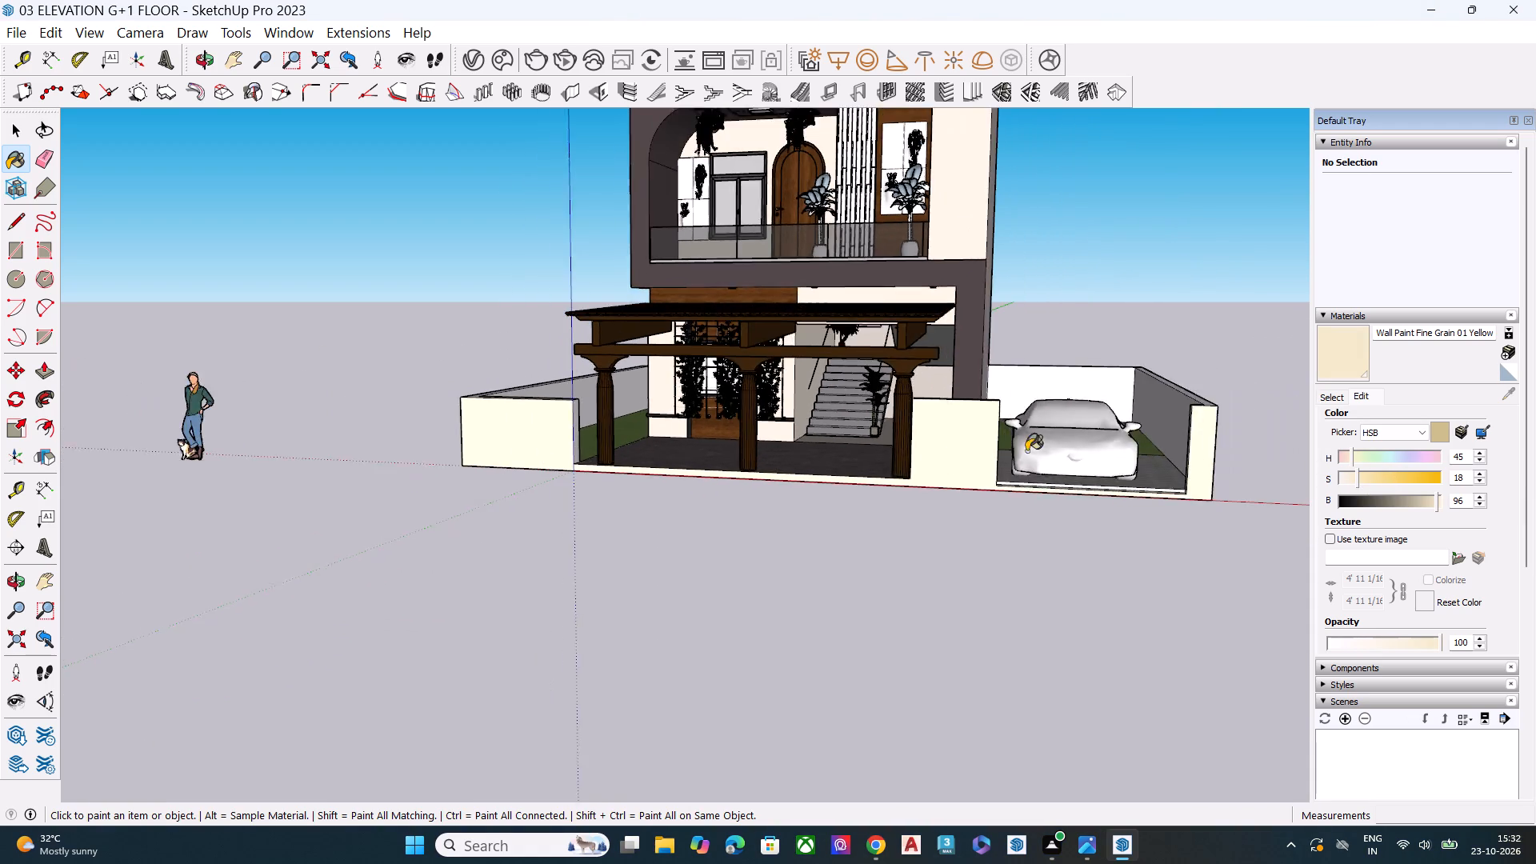
pyautogui.scroll(3, 1142, 352)
pyautogui.scroll(-2, 1134, 370)
pyautogui.scroll(3, 1132, 374)
pyautogui.click(1114, 407)
pyautogui.click(1052, 395)
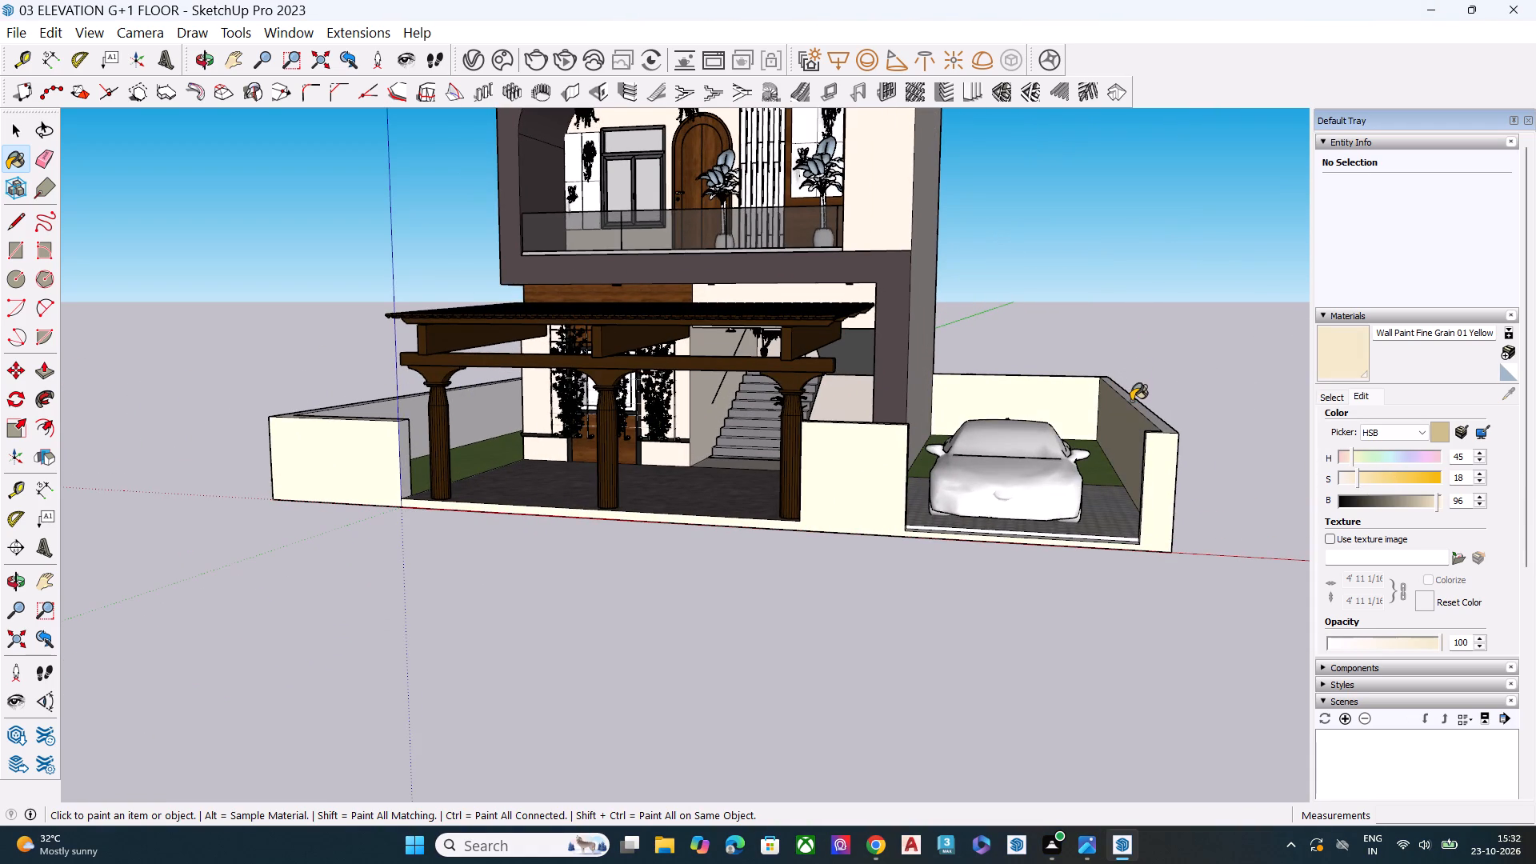
pyautogui.click(1131, 401)
# Paint the outer face of the driveway-side boundary wall with the cream wall paint.
pyautogui.moveTo(1138, 464); pyautogui.dragTo(920, 482, button='right')
pyautogui.moveTo(1138, 464); pyautogui.dragTo(850, 482, button='middle')
pyautogui.click(1192, 368)
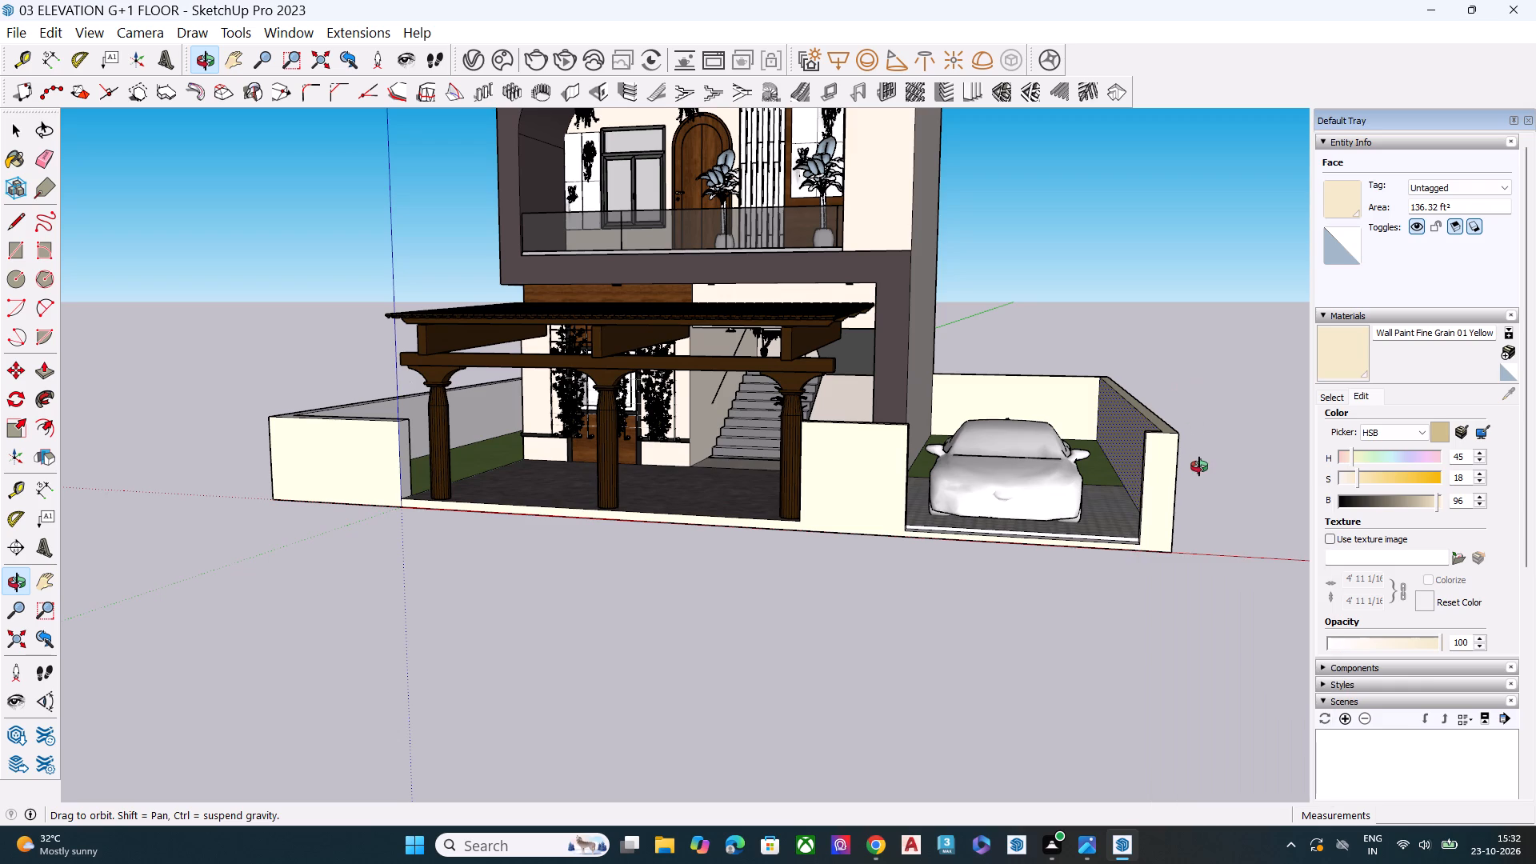
pyautogui.moveTo(1190, 468); pyautogui.dragTo(914, 482, button='middle')
pyautogui.click(1334, 361)
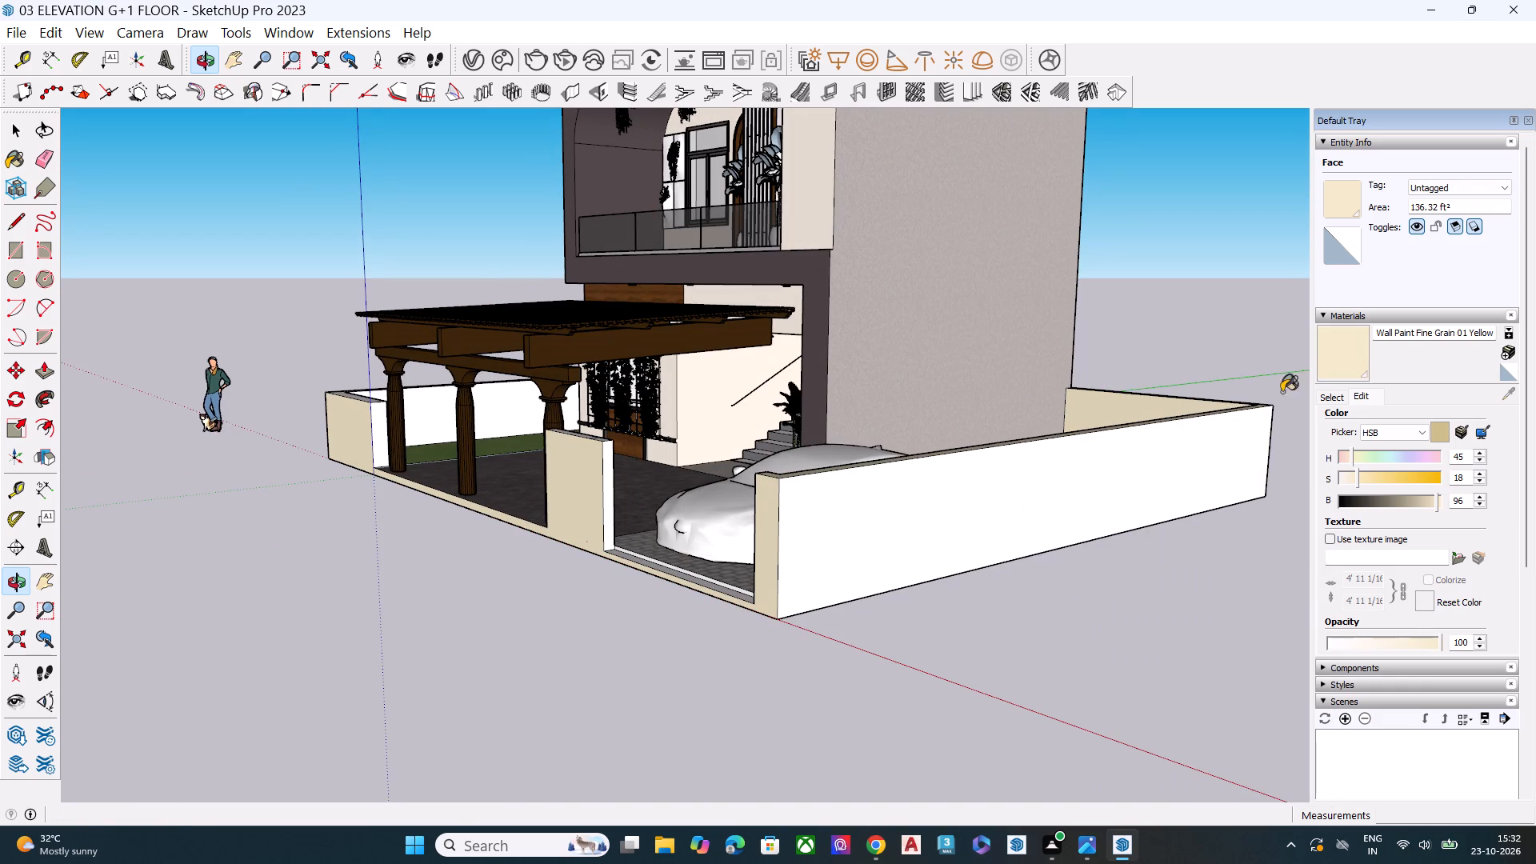
pyautogui.click(1062, 507)
# Paint the inner face and top of the boundary wall on the pergola side cream, and clear the selection.
pyautogui.scroll(-4, 1235, 473)
pyautogui.moveTo(886, 495); pyautogui.dragTo(900, 494, button='middle')
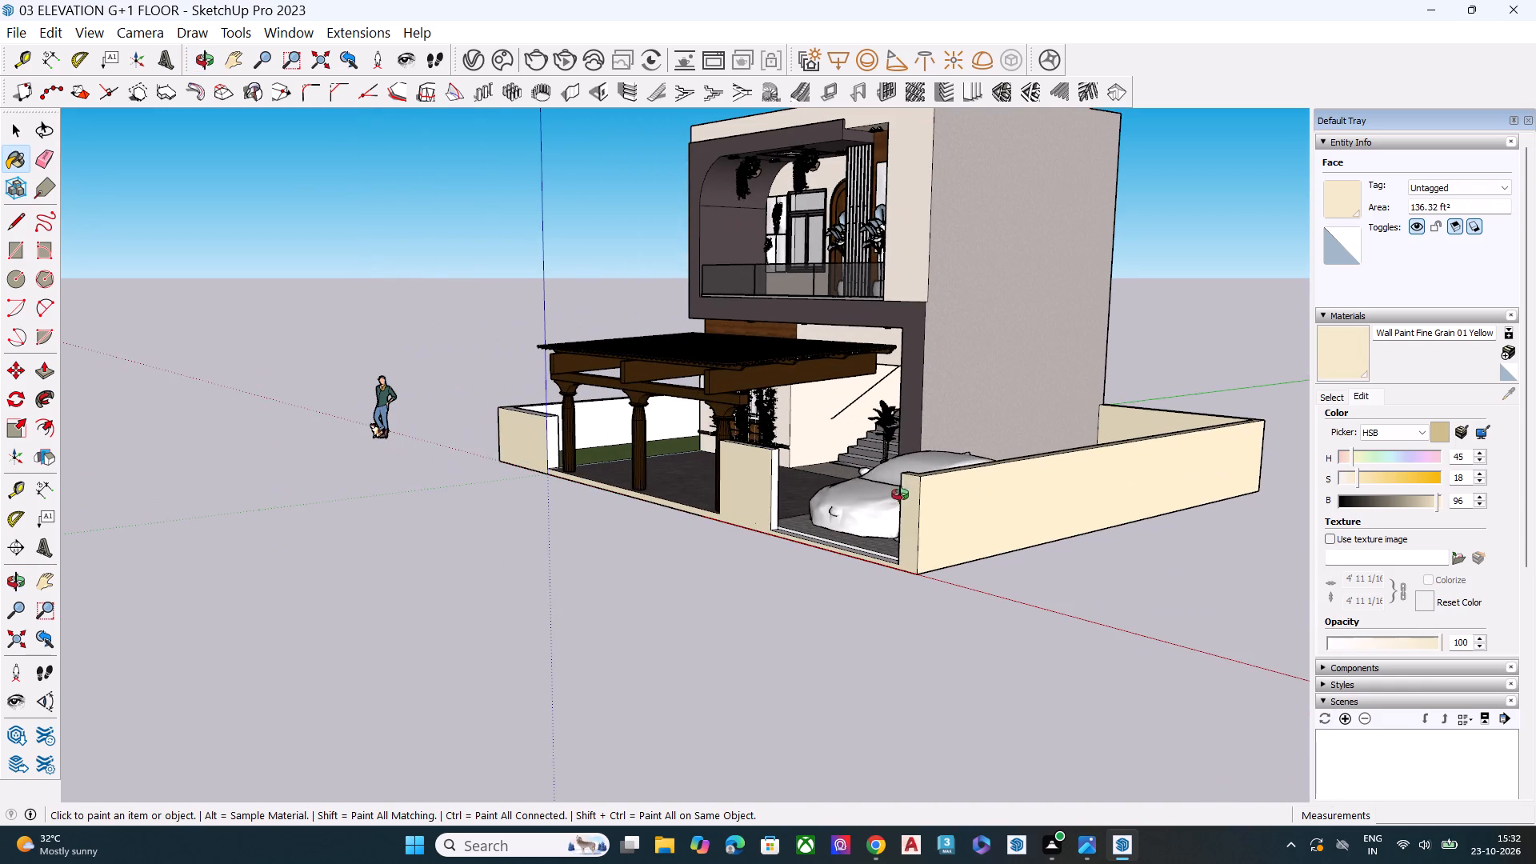
pyautogui.moveTo(900, 494); pyautogui.dragTo(1201, 542, button='middle')
pyautogui.scroll(4, 587, 426)
pyautogui.scroll(-1, 526, 422)
pyautogui.scroll(3, 517, 422)
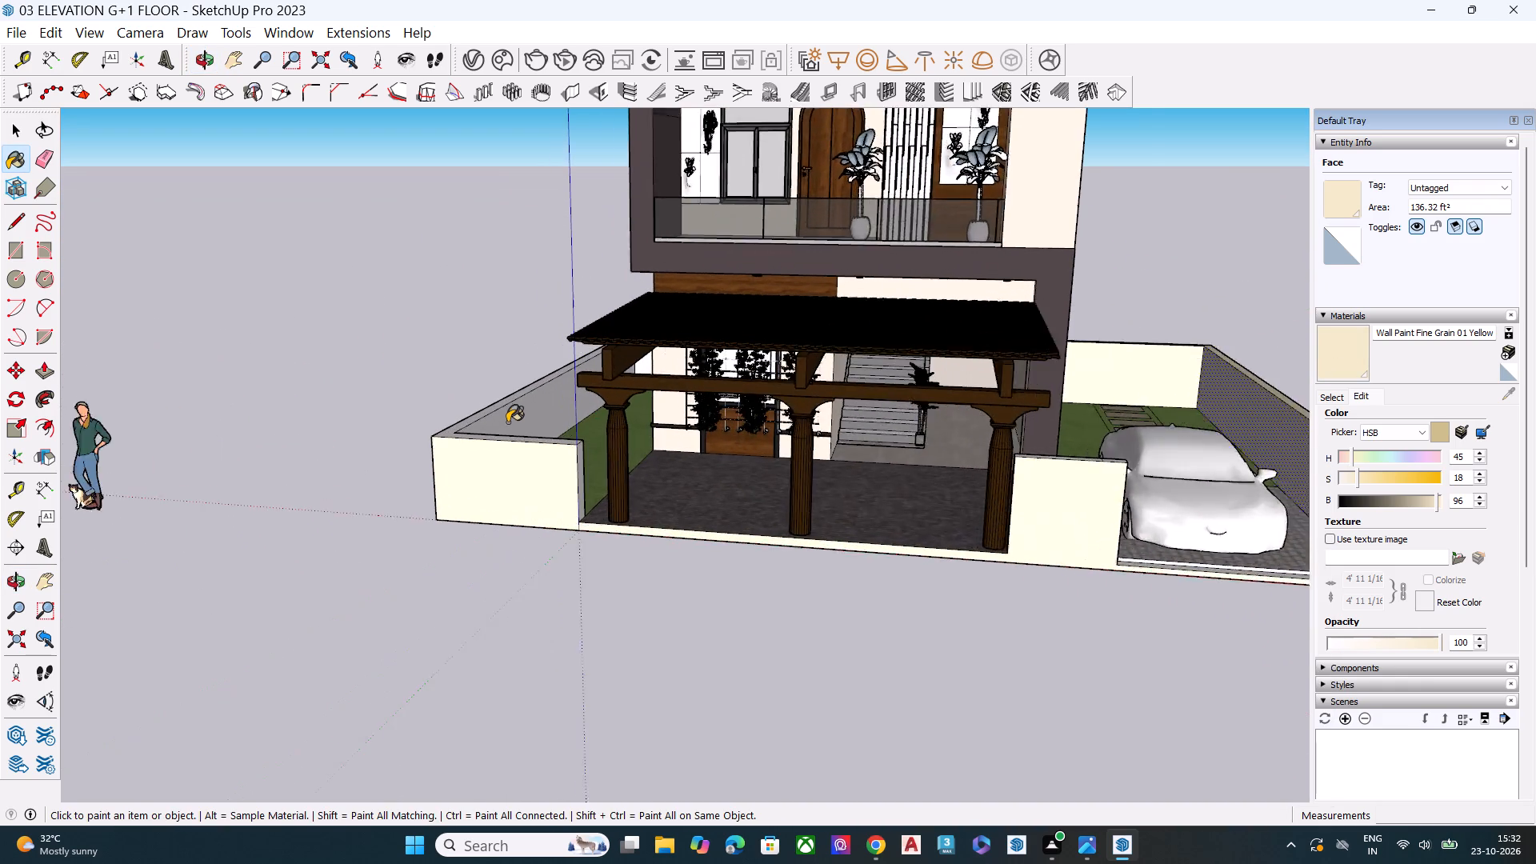
pyautogui.scroll(2, 507, 422)
pyautogui.click(507, 422)
pyautogui.moveTo(515, 425); pyautogui.dragTo(521, 513, button='middle')
pyautogui.click(432, 494)
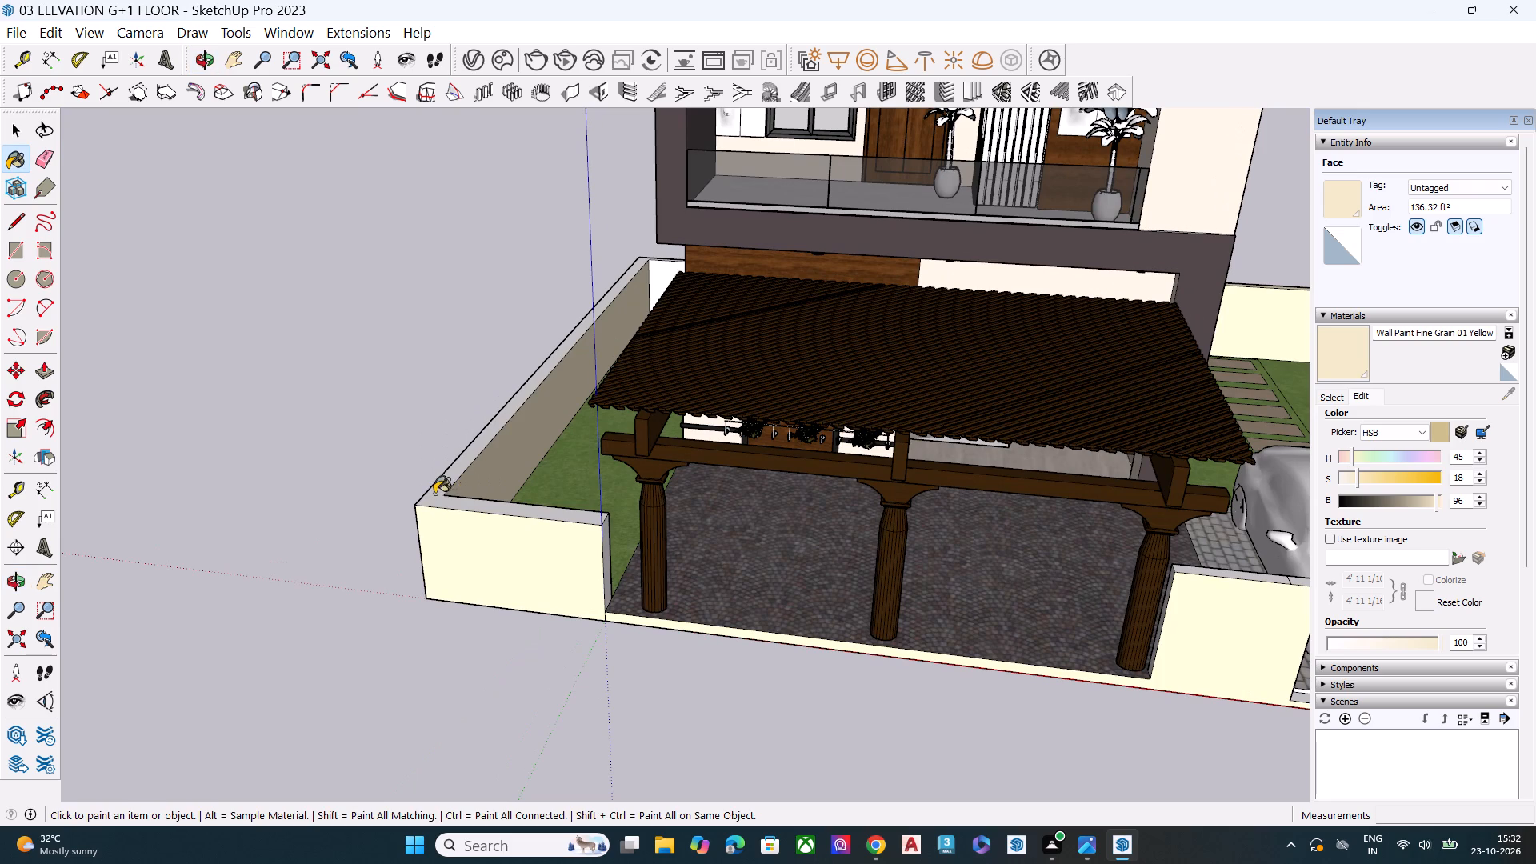
pyautogui.scroll(-6, 440, 492)
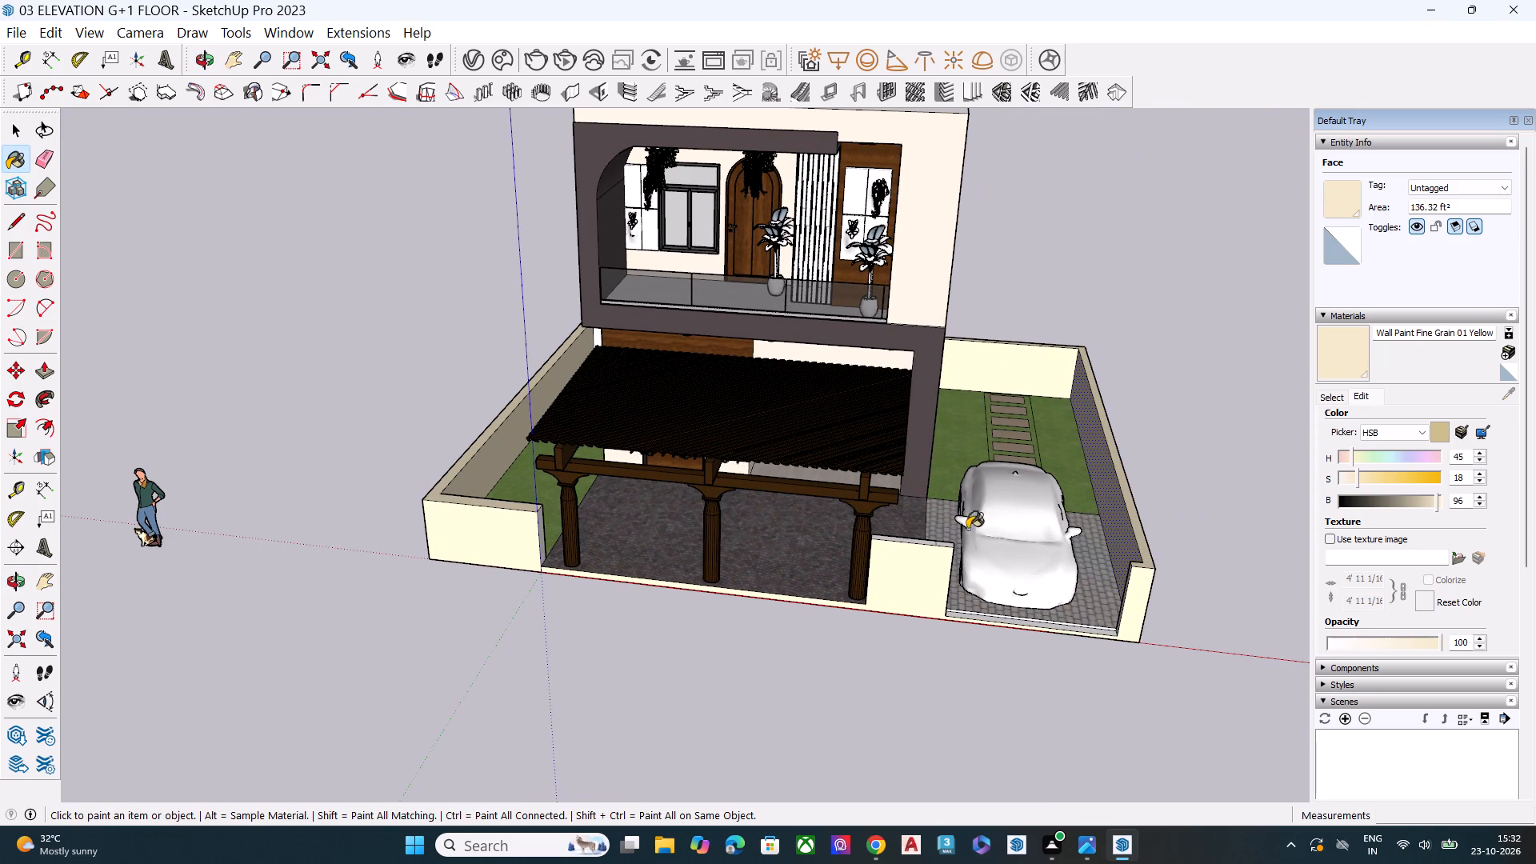
pyautogui.press('space')
pyautogui.press('space')
pyautogui.press('b')
pyautogui.press('space')
pyautogui.click(1204, 493)
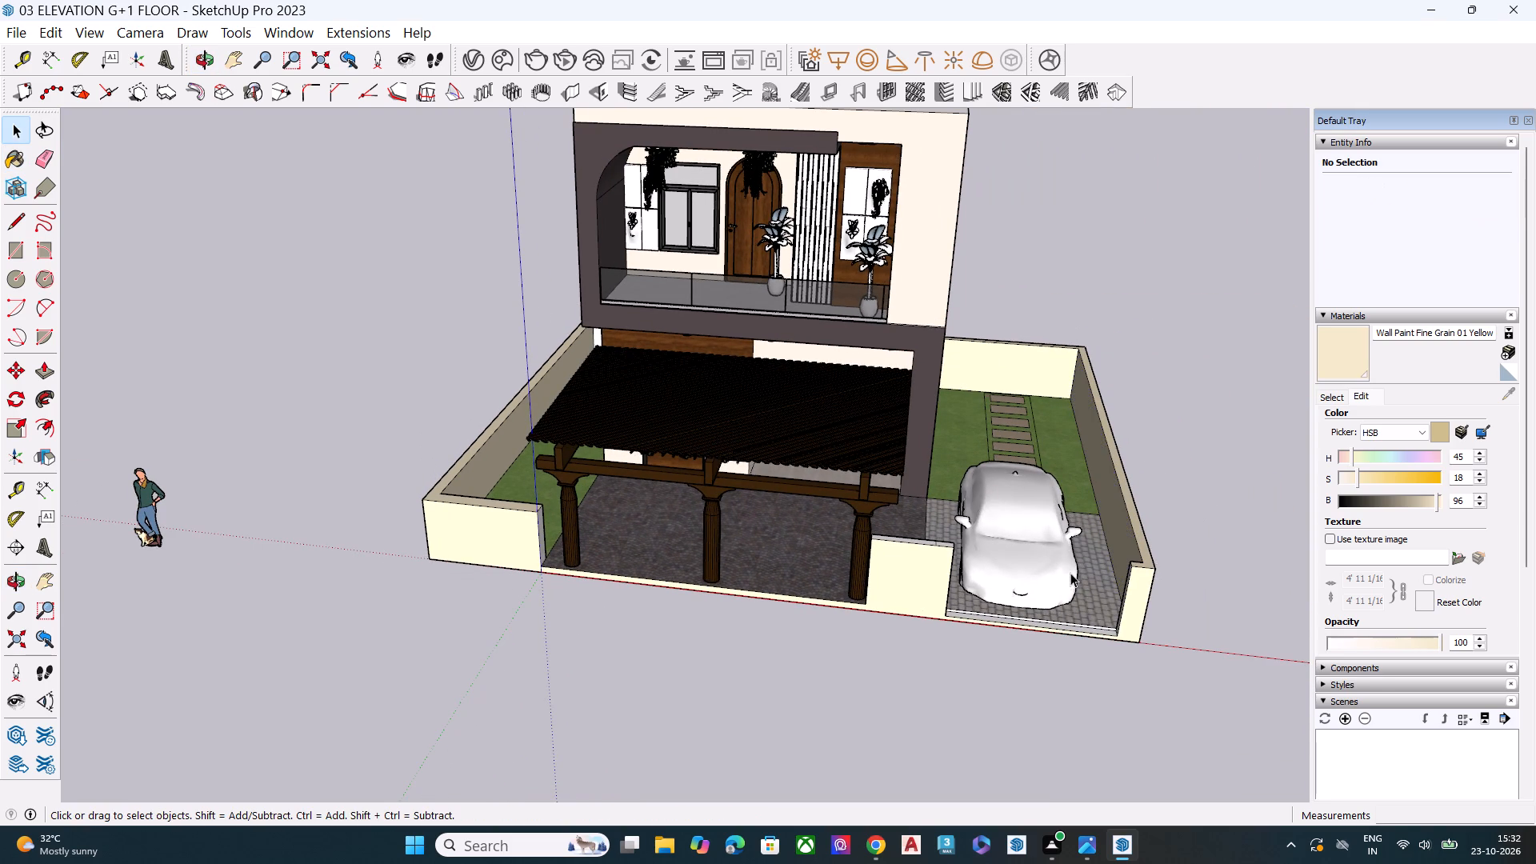
# Examine the painted boundary walls, pergola, porch and balcony from several angles and distances.
pyautogui.scroll(-2, 1066, 574)
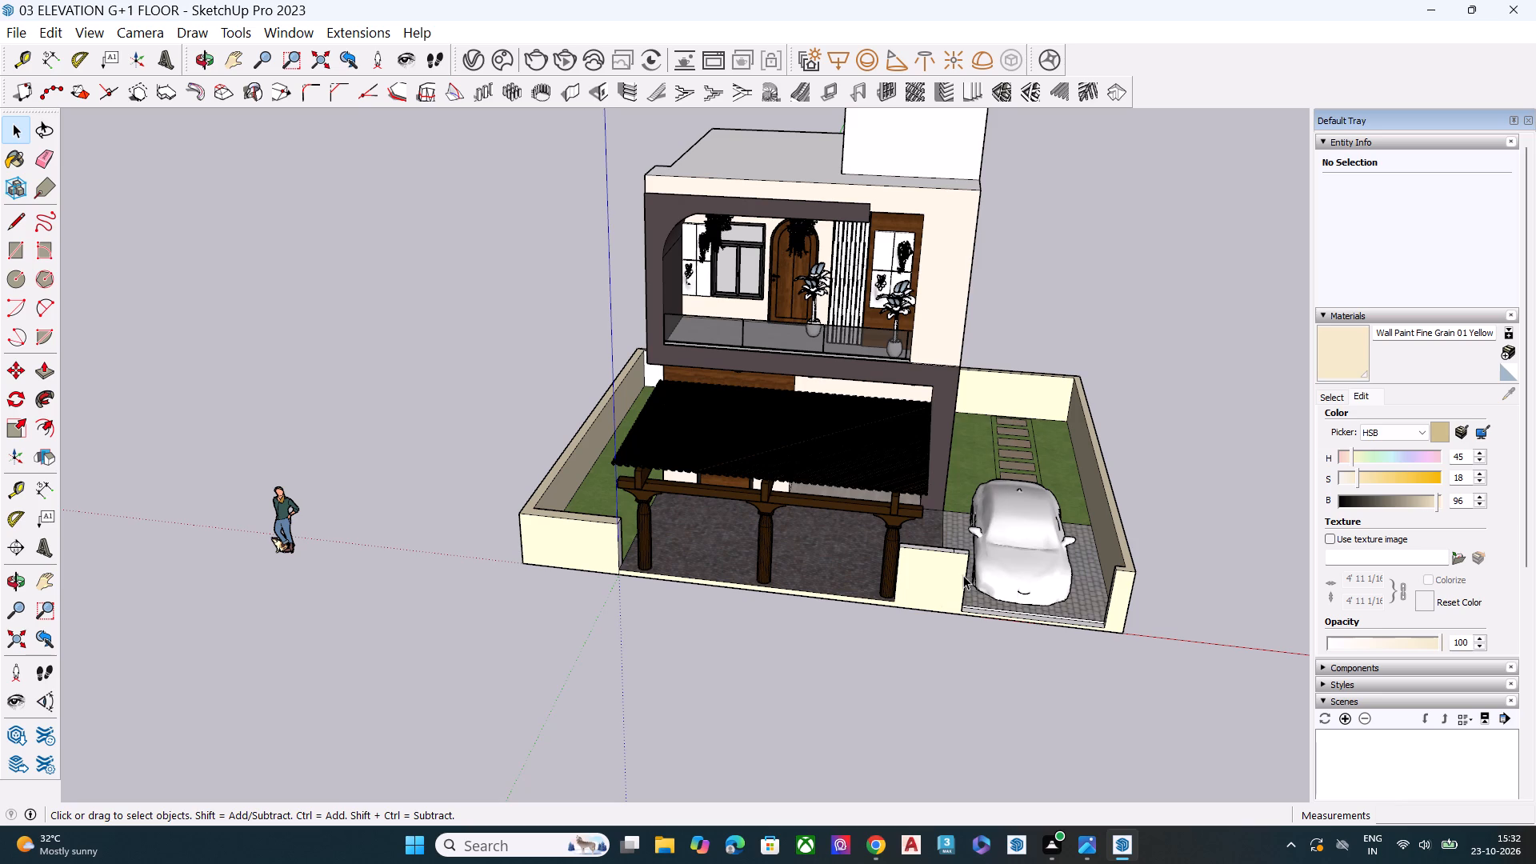
pyautogui.scroll(-1, 962, 575)
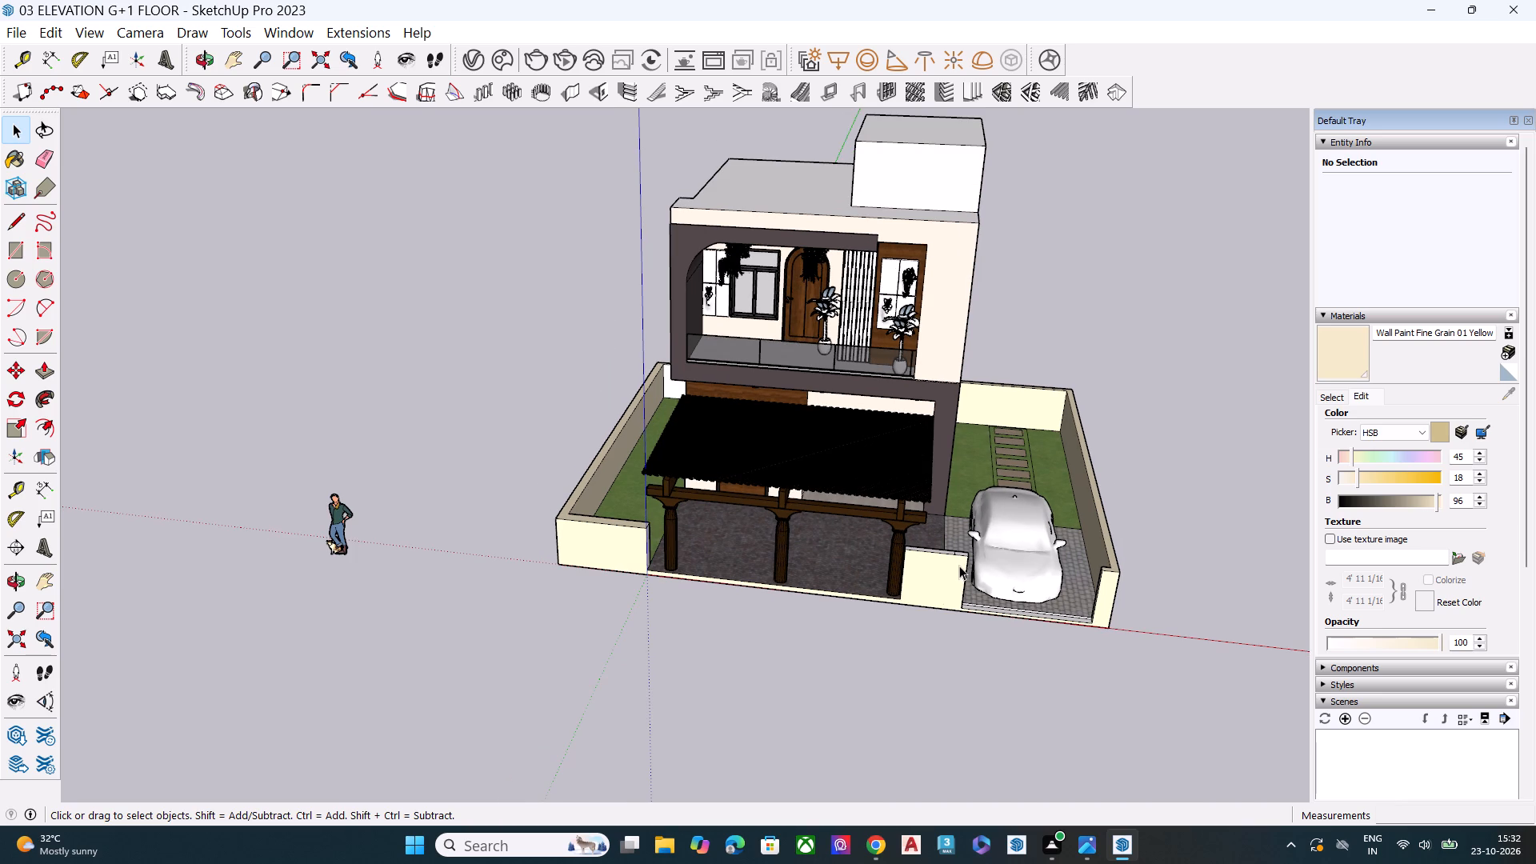
pyautogui.scroll(6, 1071, 328)
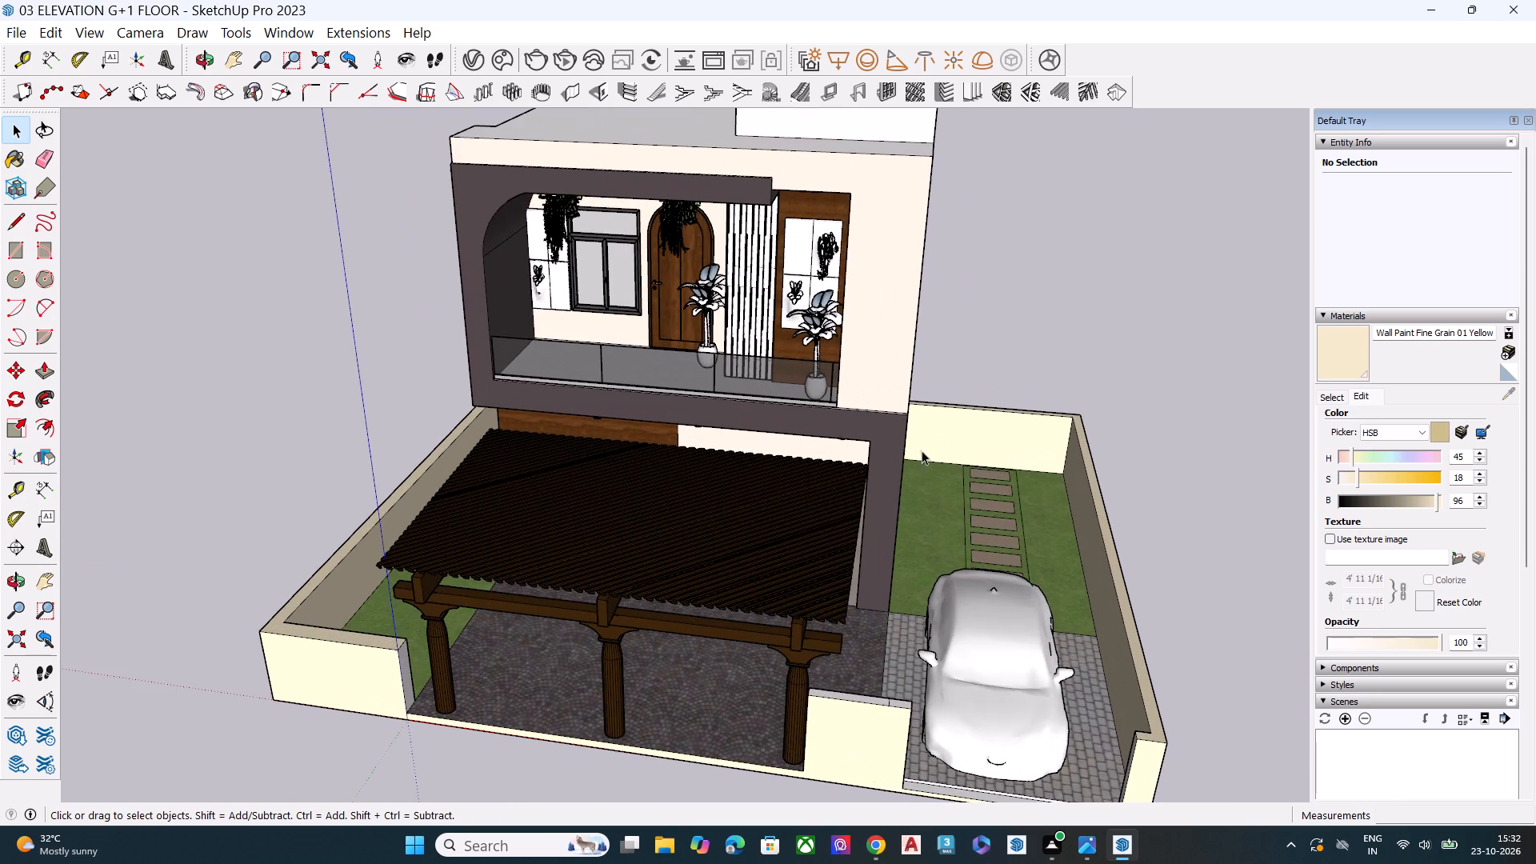
pyautogui.moveTo(810, 462); pyautogui.dragTo(709, 337, button='middle')
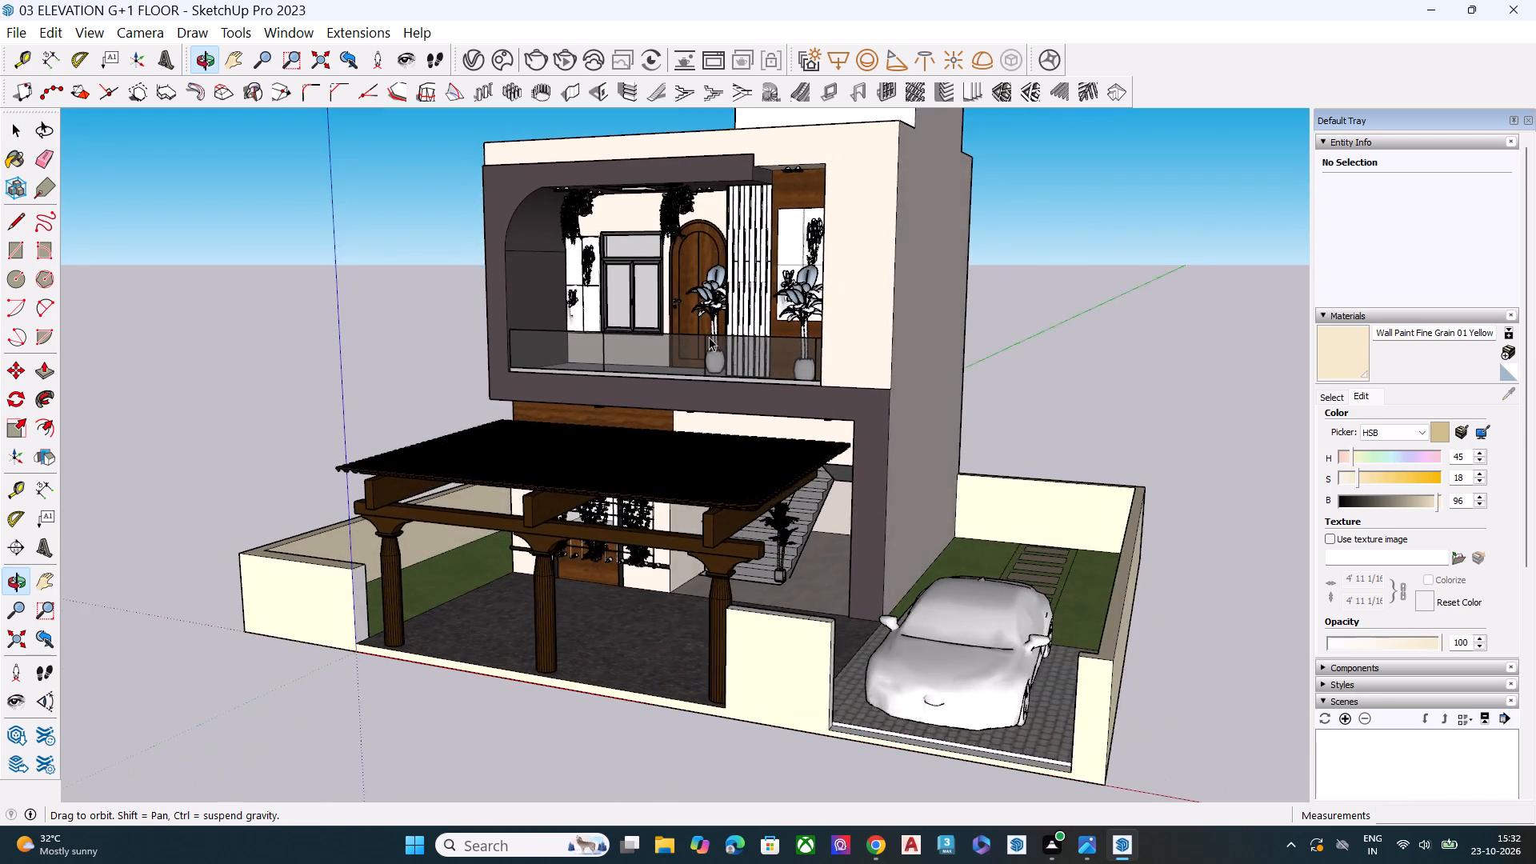
pyautogui.scroll(1, 708, 338)
pyautogui.scroll(-4, 747, 410)
pyautogui.press('space')
pyautogui.click(1083, 401)
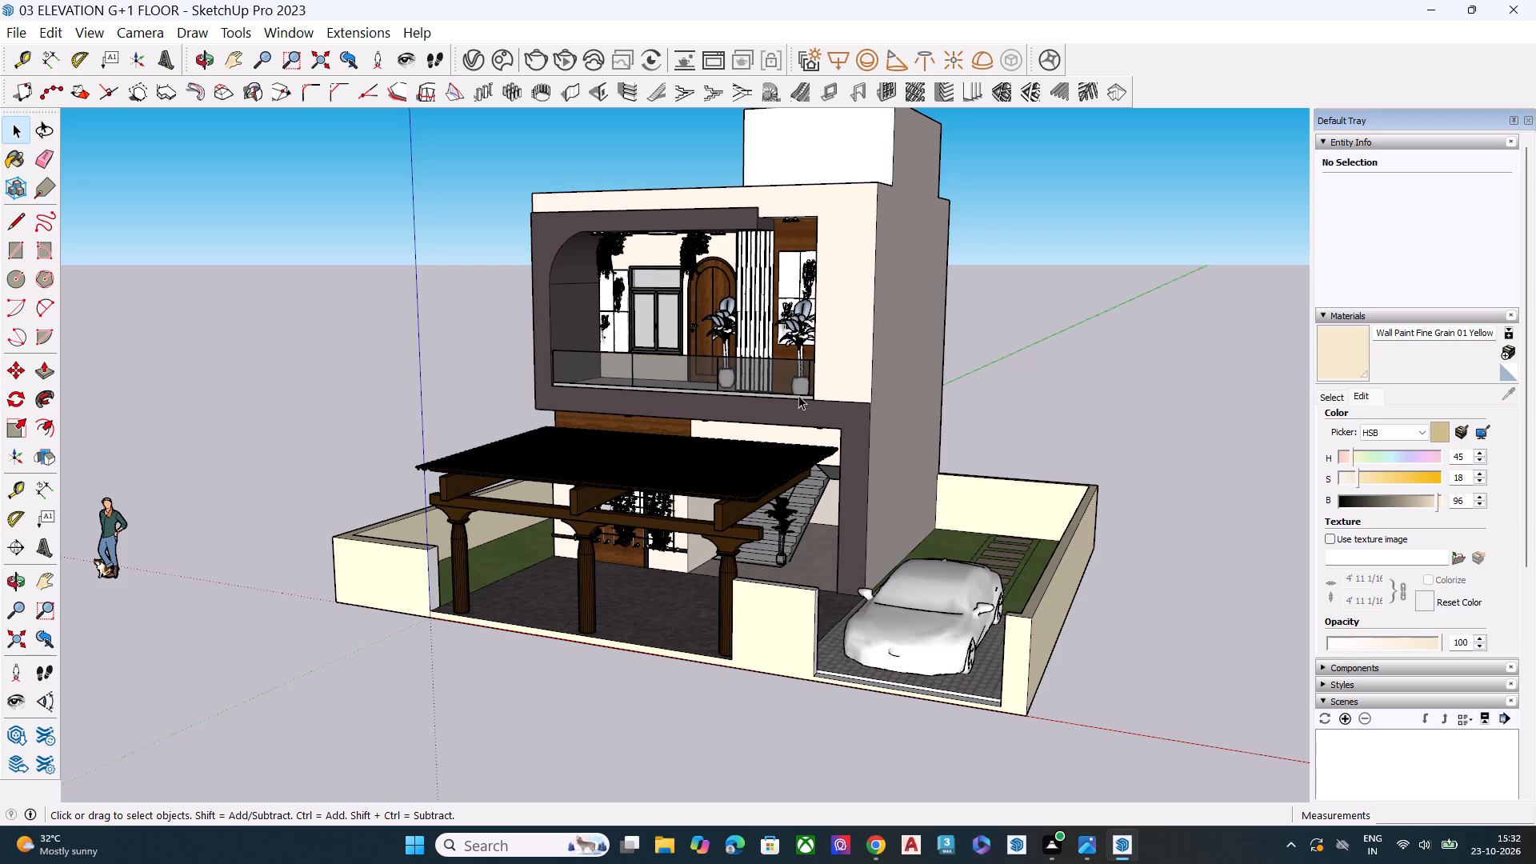
pyautogui.scroll(-1, 770, 407)
pyautogui.moveTo(628, 398); pyautogui.dragTo(587, 343, button='middle')
pyautogui.scroll(5, 679, 378)
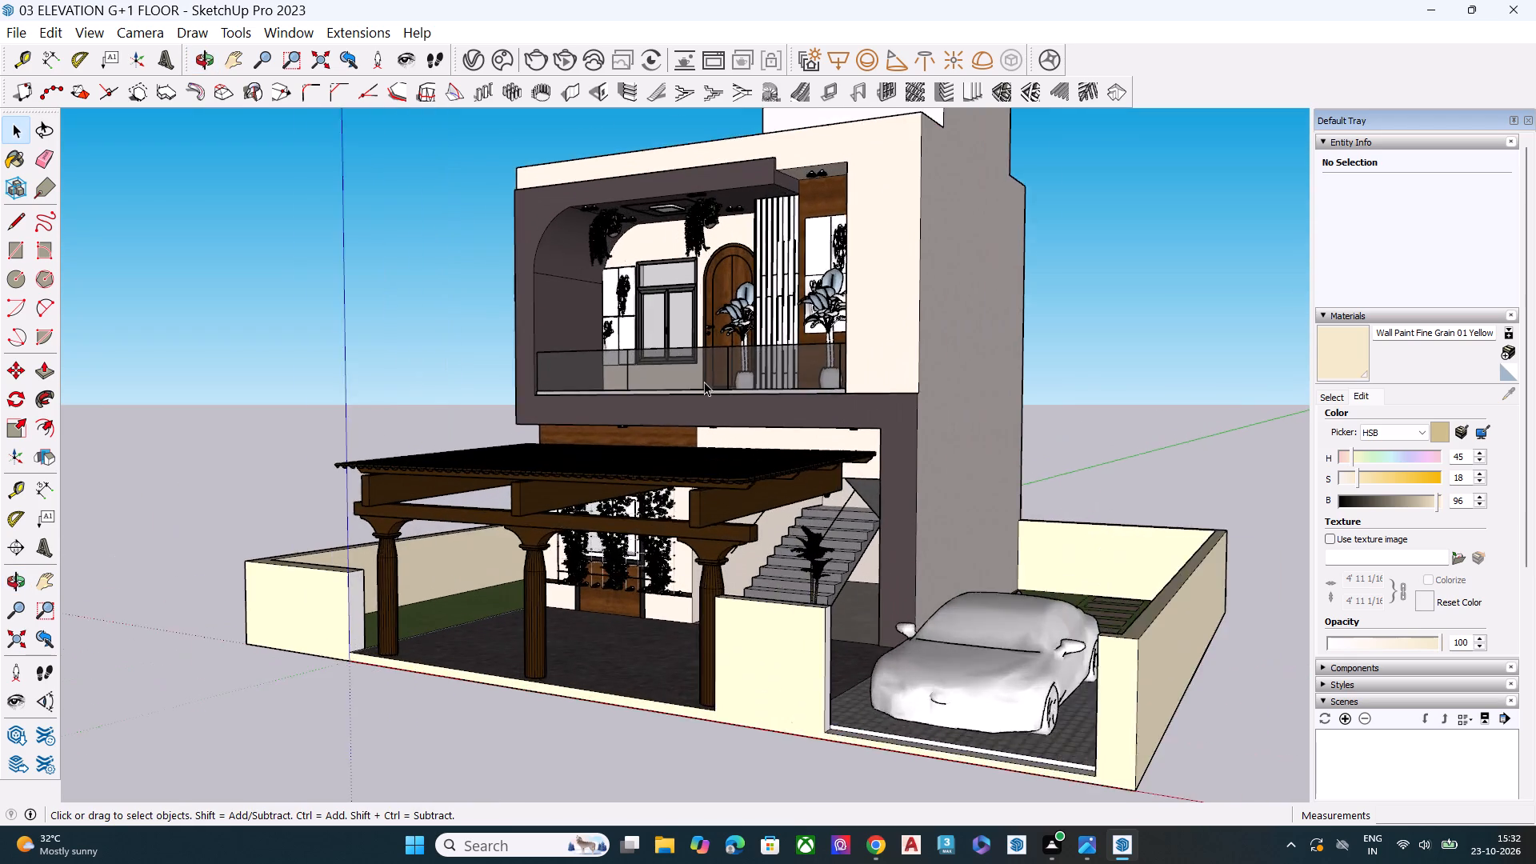
pyautogui.scroll(3, 704, 382)
pyautogui.scroll(-3, 638, 385)
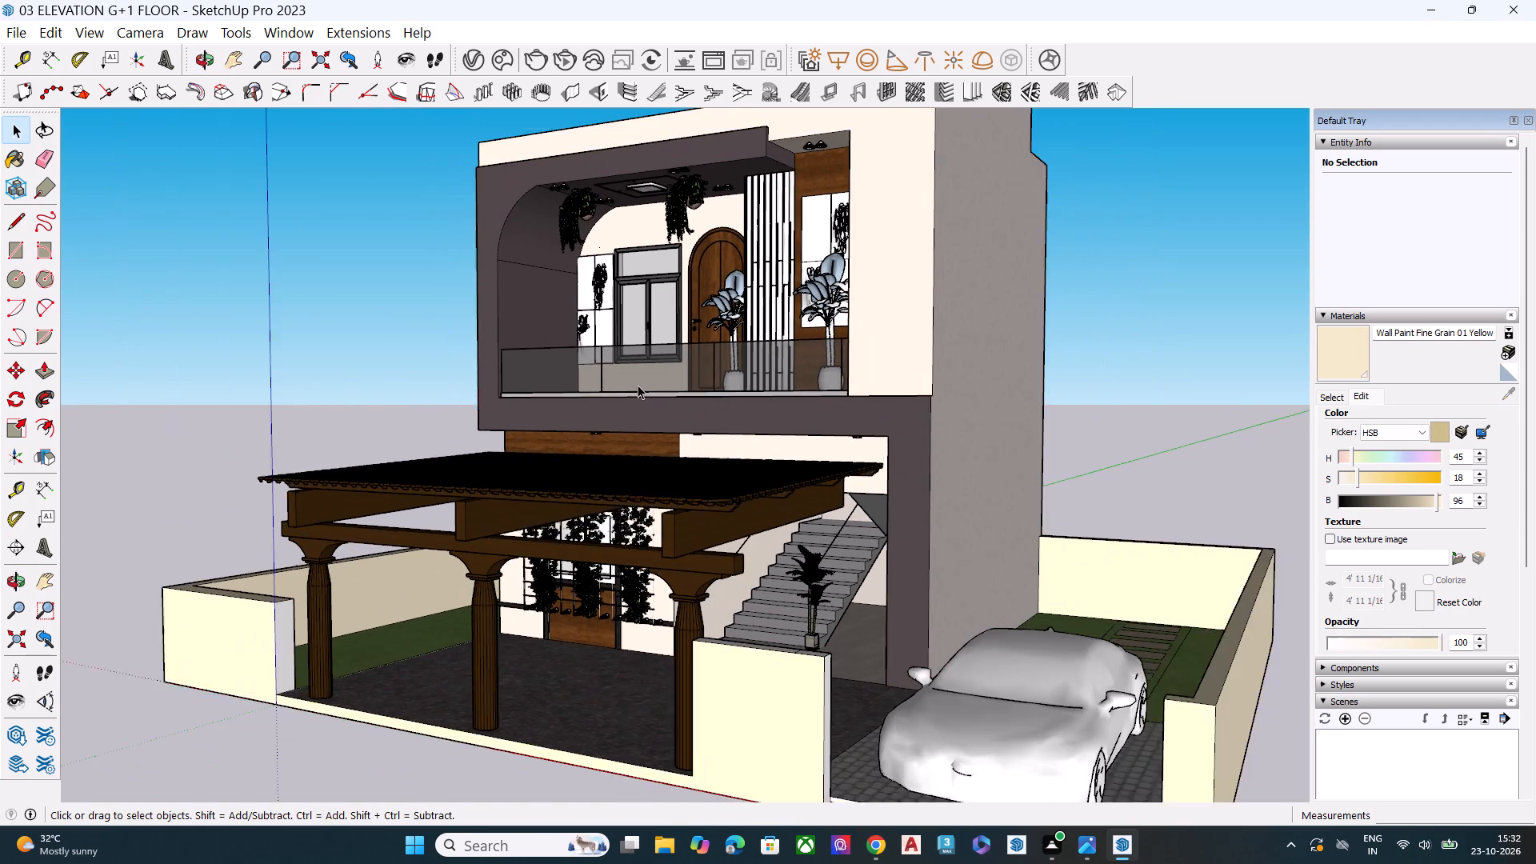
pyautogui.scroll(-1, 638, 385)
pyautogui.scroll(5, 614, 486)
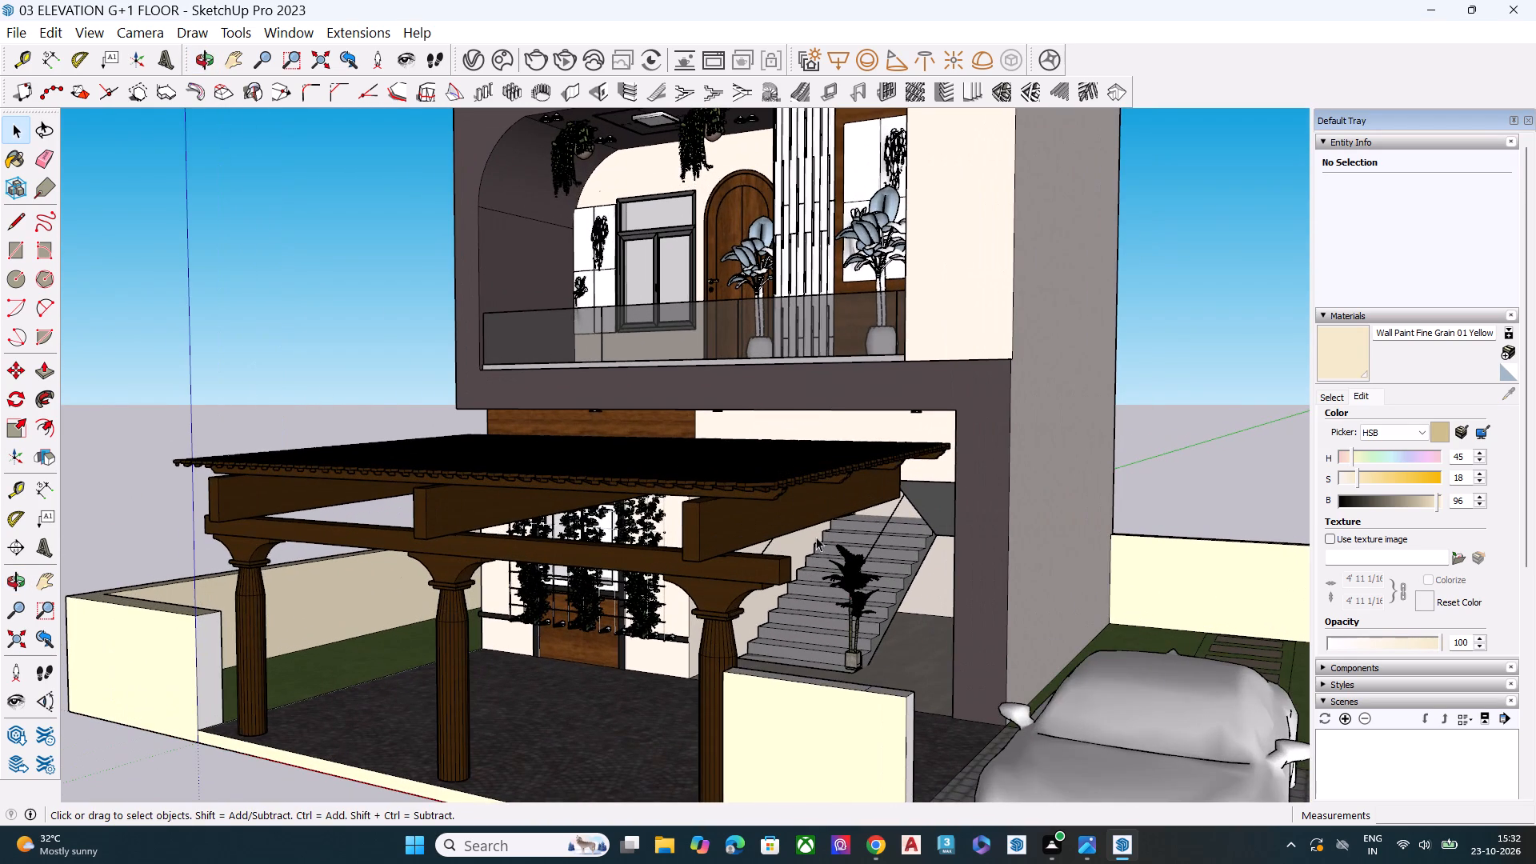
pyautogui.moveTo(691, 562); pyautogui.dragTo(730, 491, button='middle')
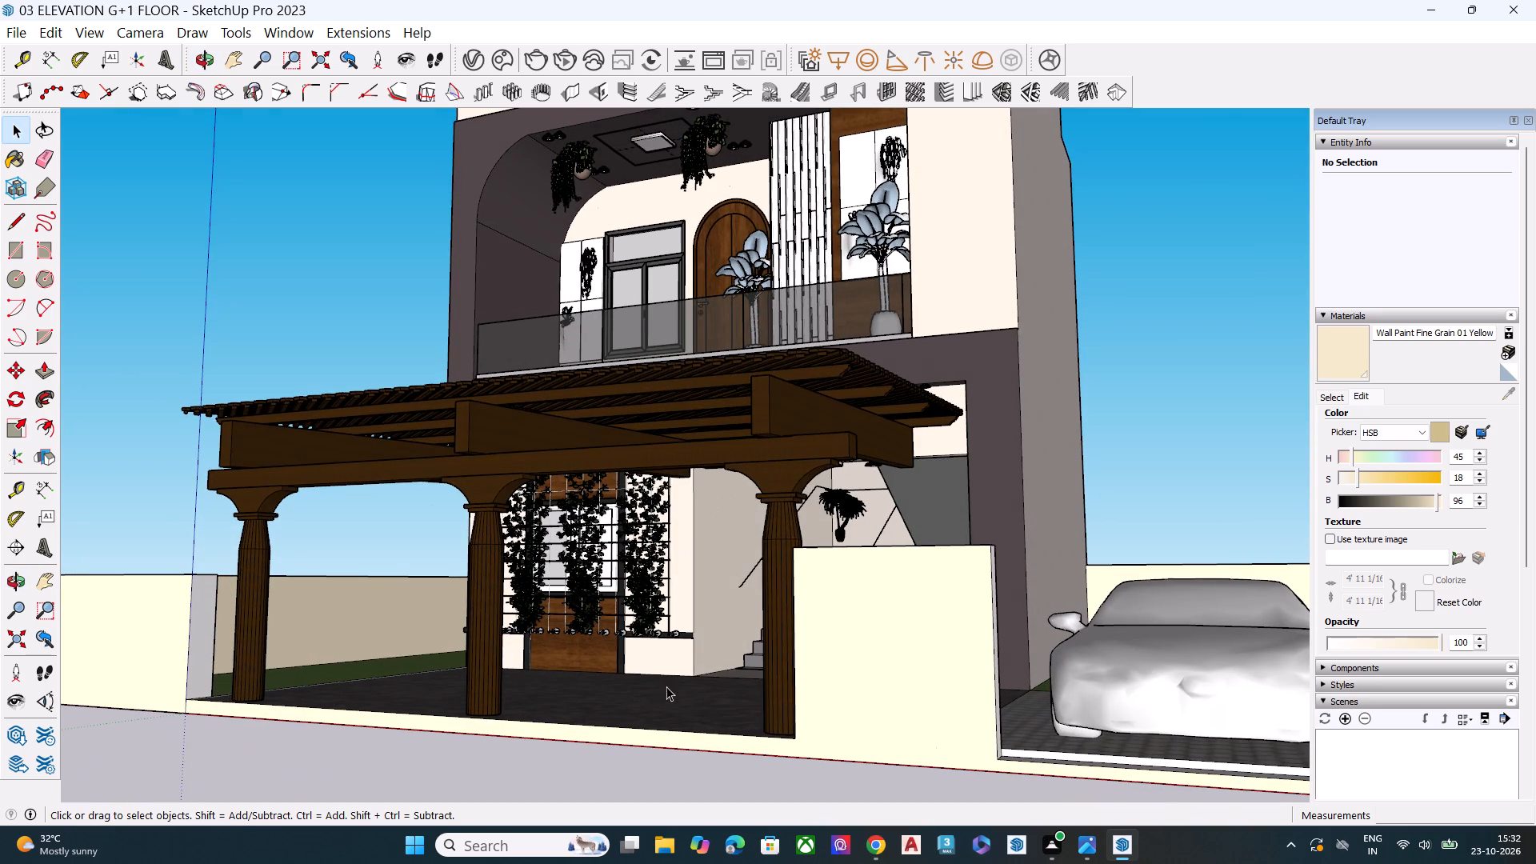
# Switch to Chrome and search 3D Warehouse for "seating area".
pyautogui.click(880, 842)
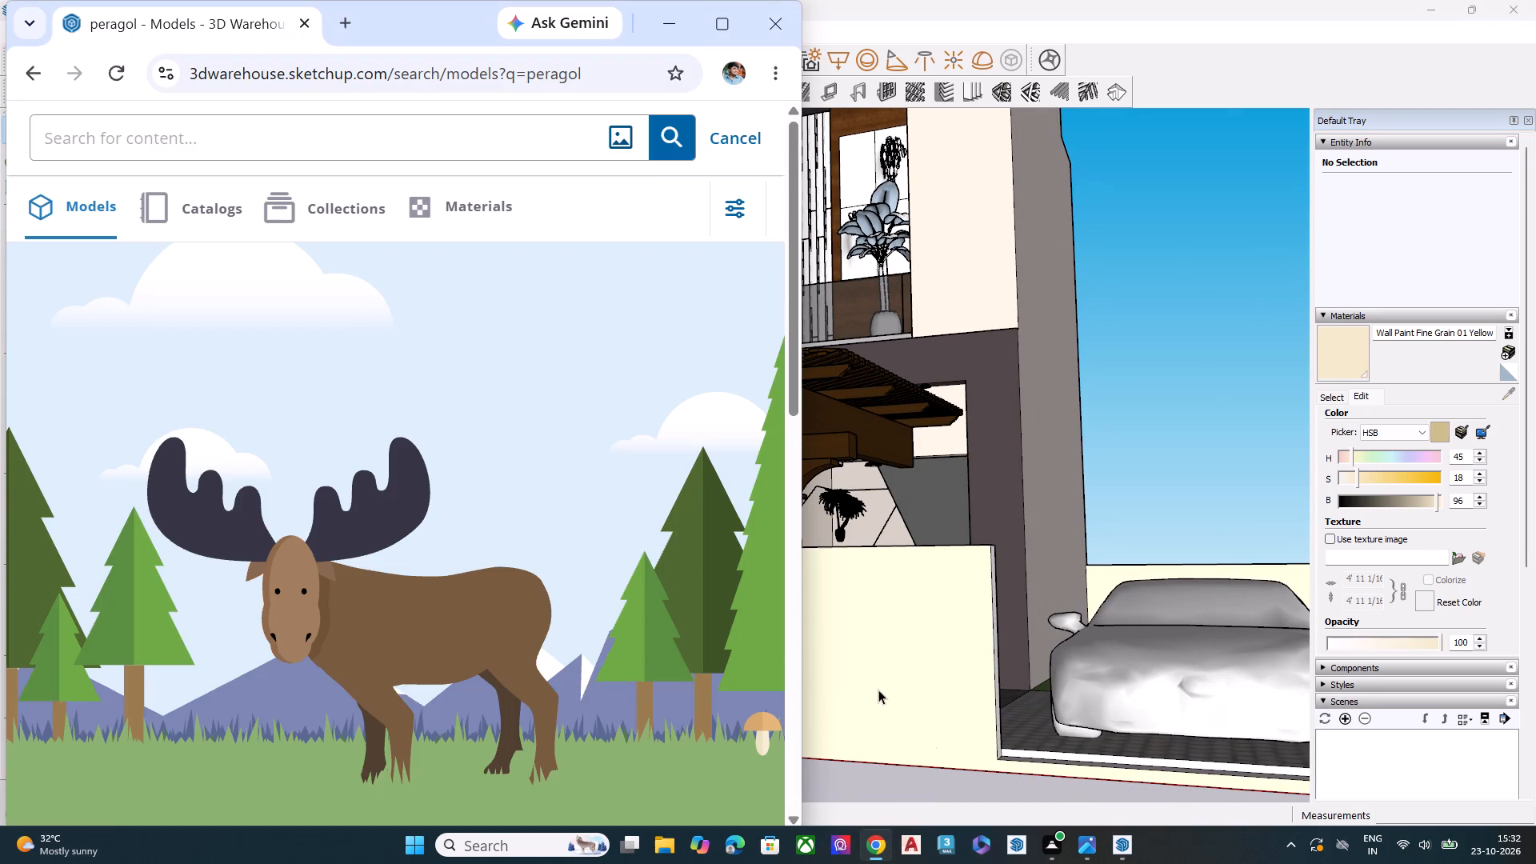
pyautogui.click(329, 146)
pyautogui.write('seating')
pyautogui.press('space')
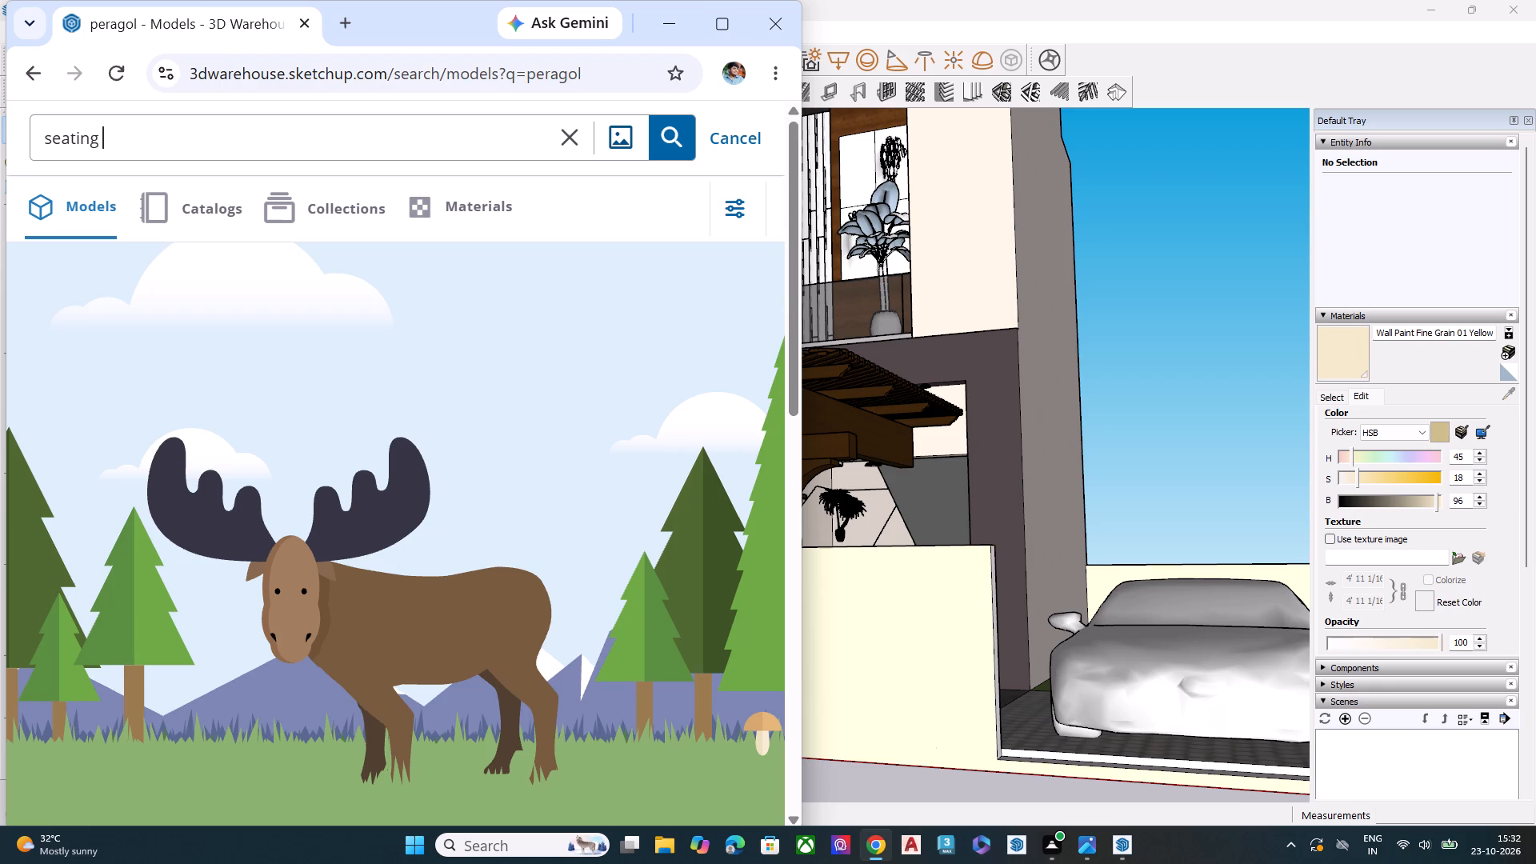
pyautogui.write('area')
pyautogui.press('Return')
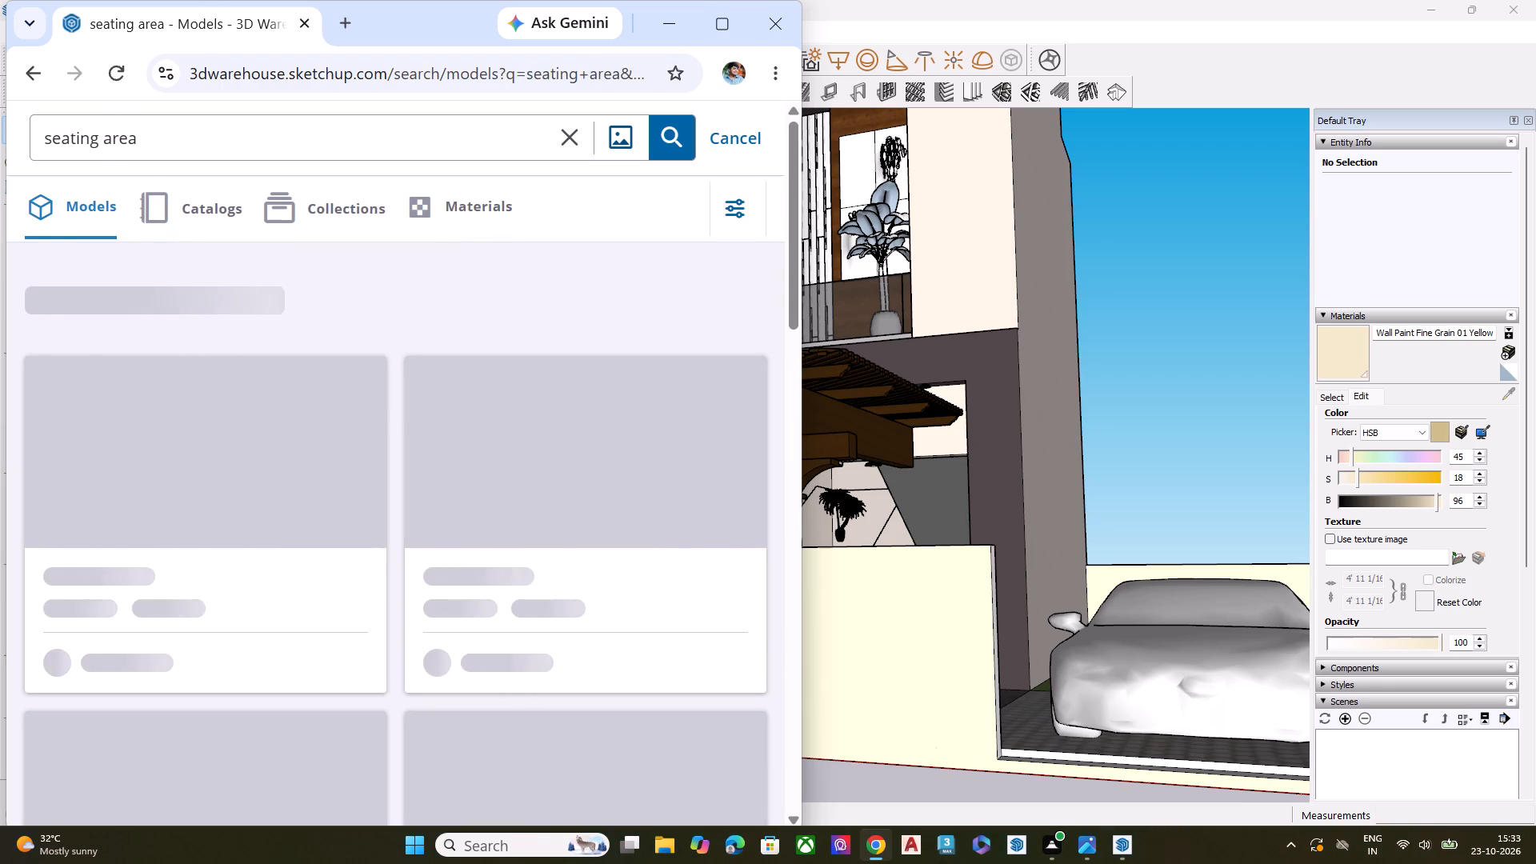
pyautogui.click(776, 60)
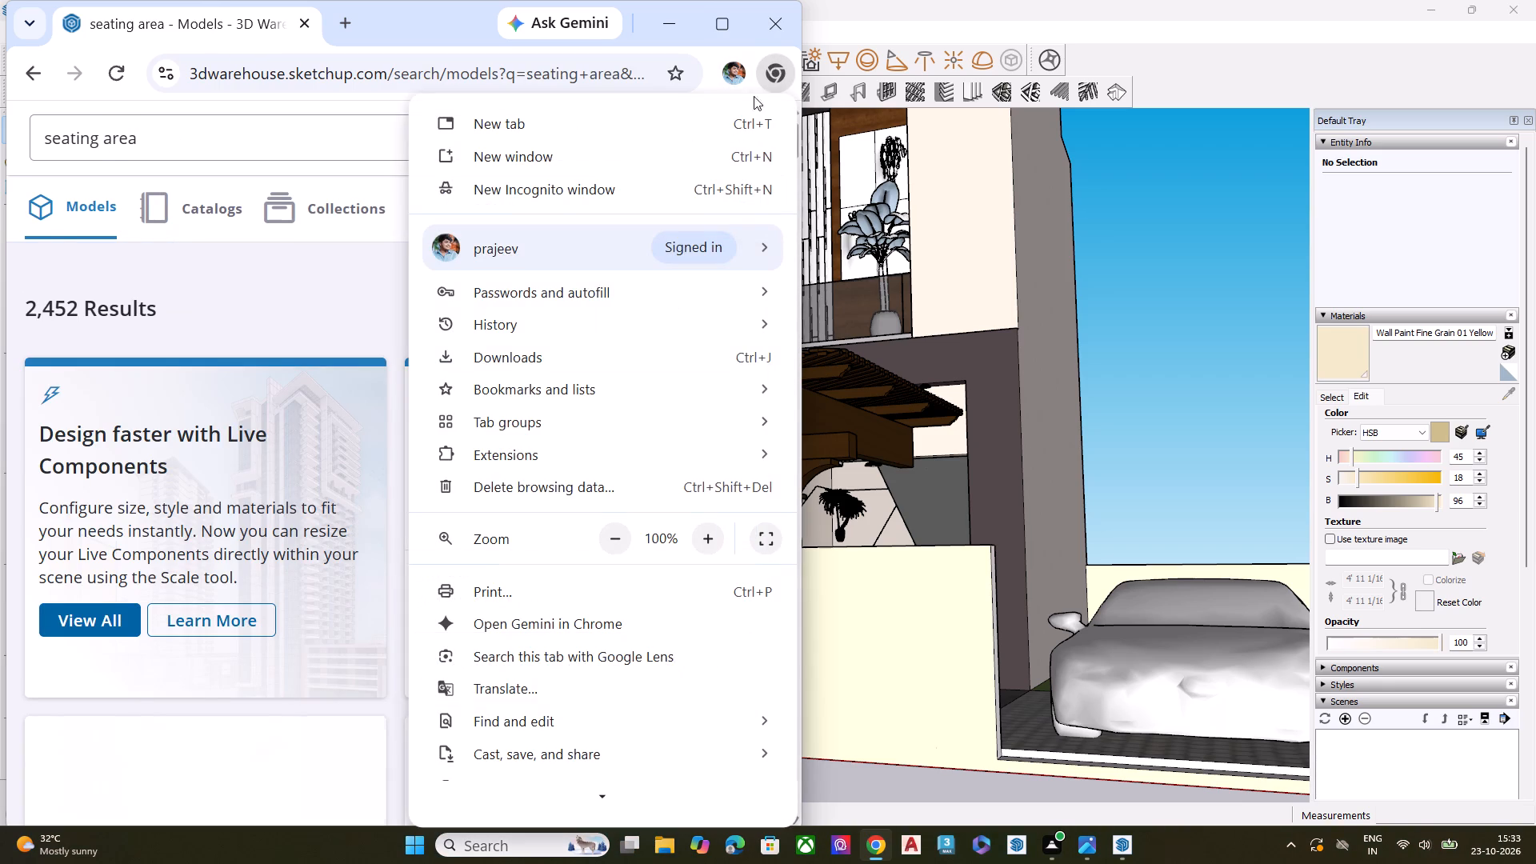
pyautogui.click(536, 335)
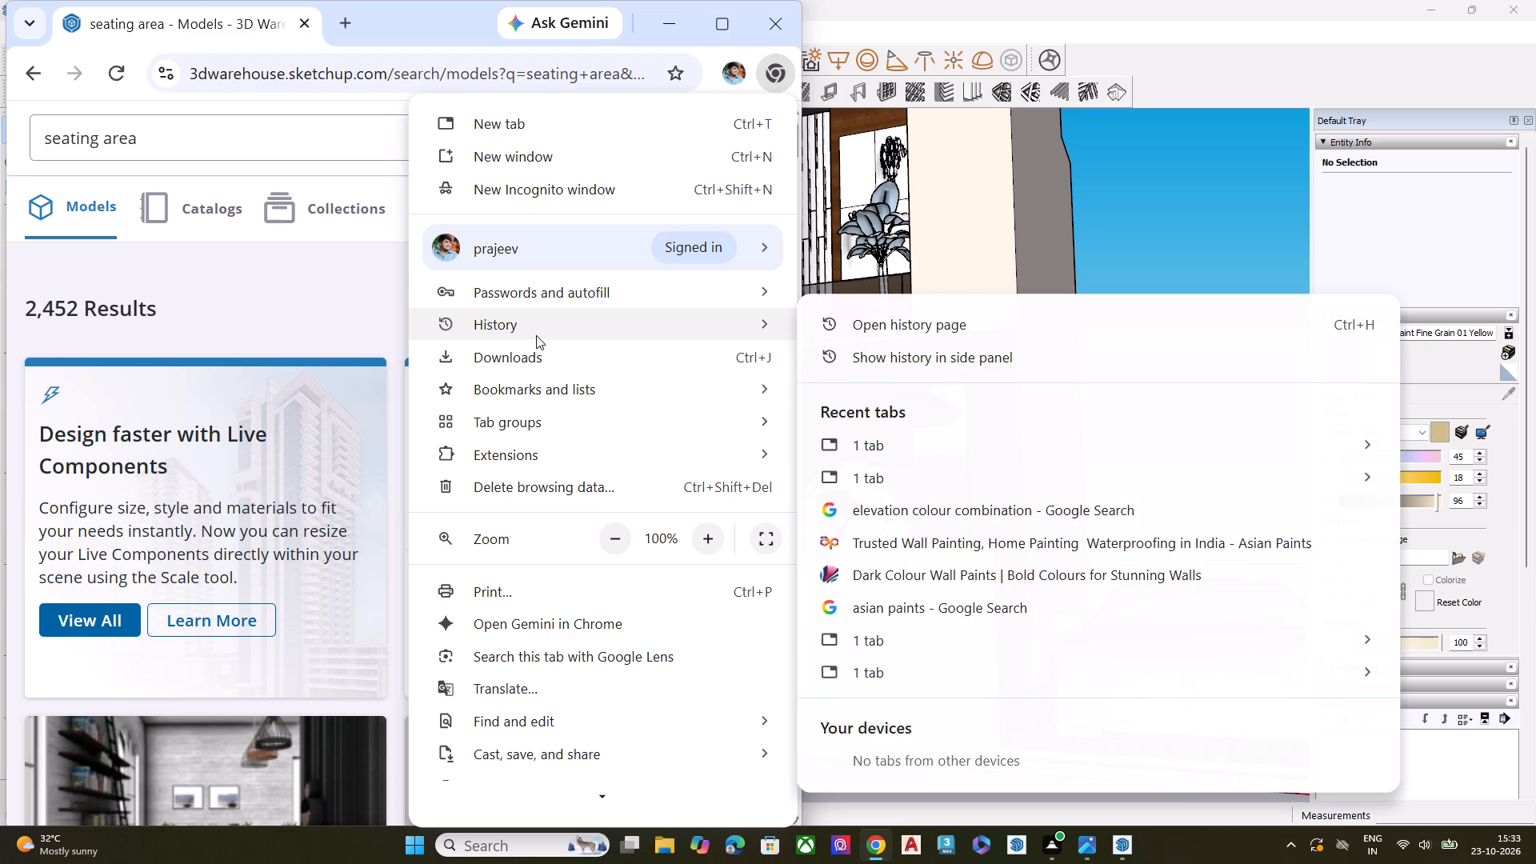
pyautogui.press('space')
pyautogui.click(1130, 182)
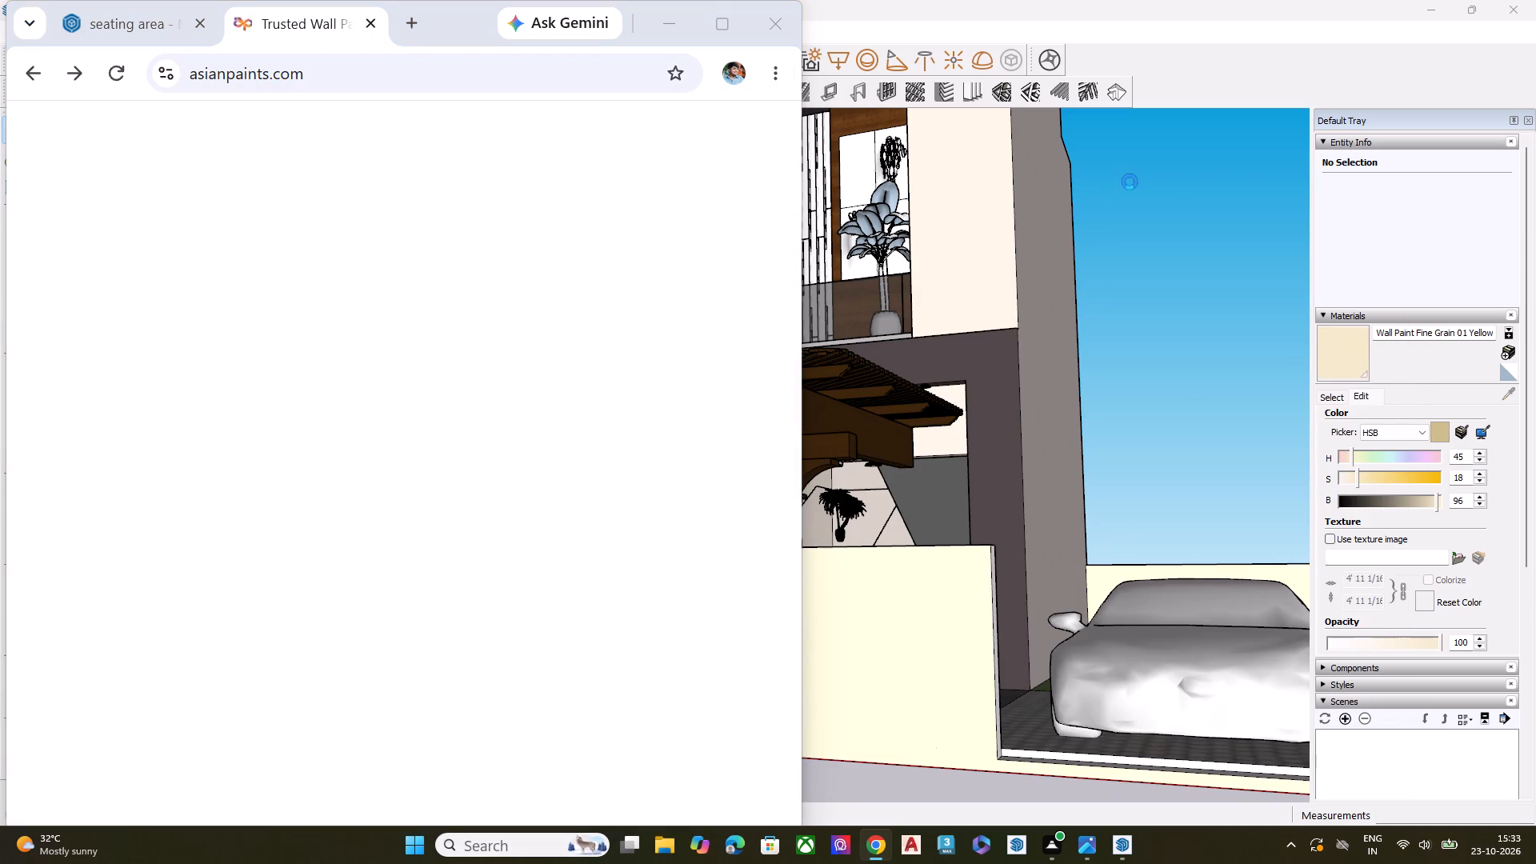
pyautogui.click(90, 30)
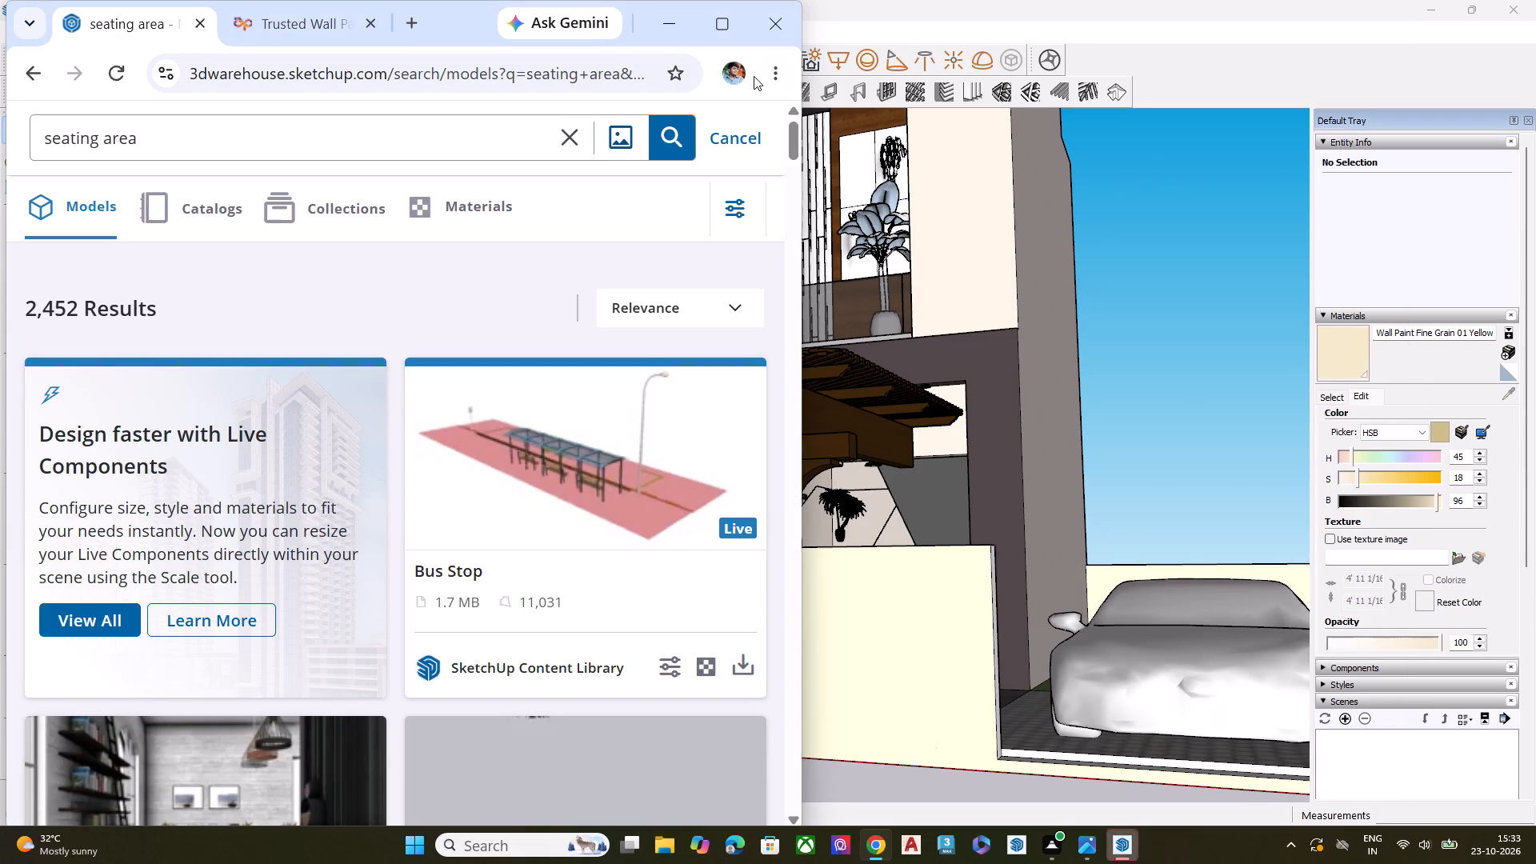
# Open Chrome's download history to check the previously downloaded SketchUp models.
pyautogui.click(776, 75)
pyautogui.click(560, 354)
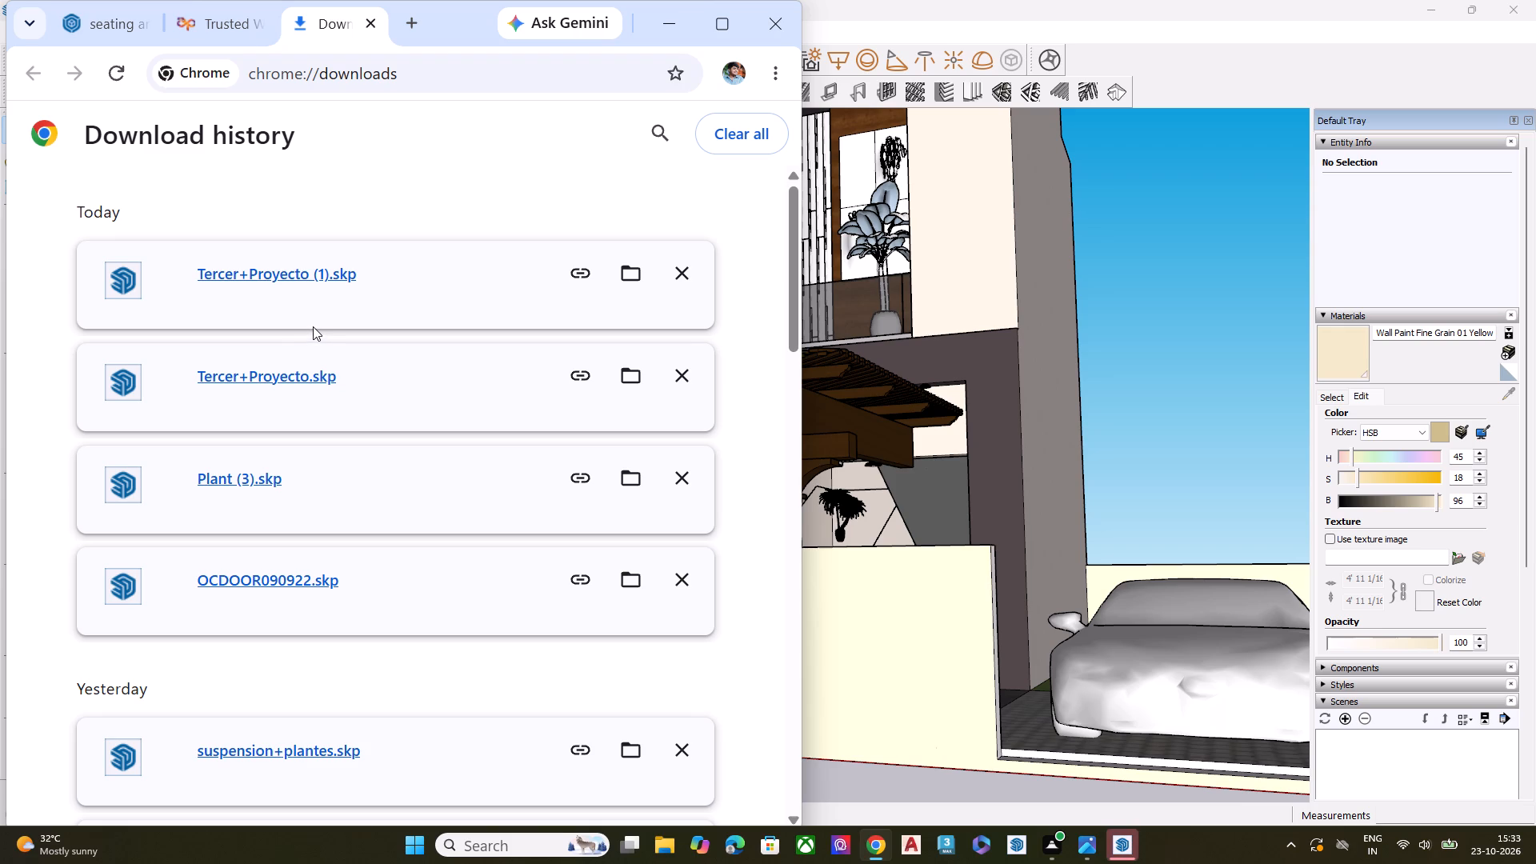
# Search 3D Warehouse for "proyecto", taking the term from the Tercer+Proyecto file in the download history.
pyautogui.click(122, 18)
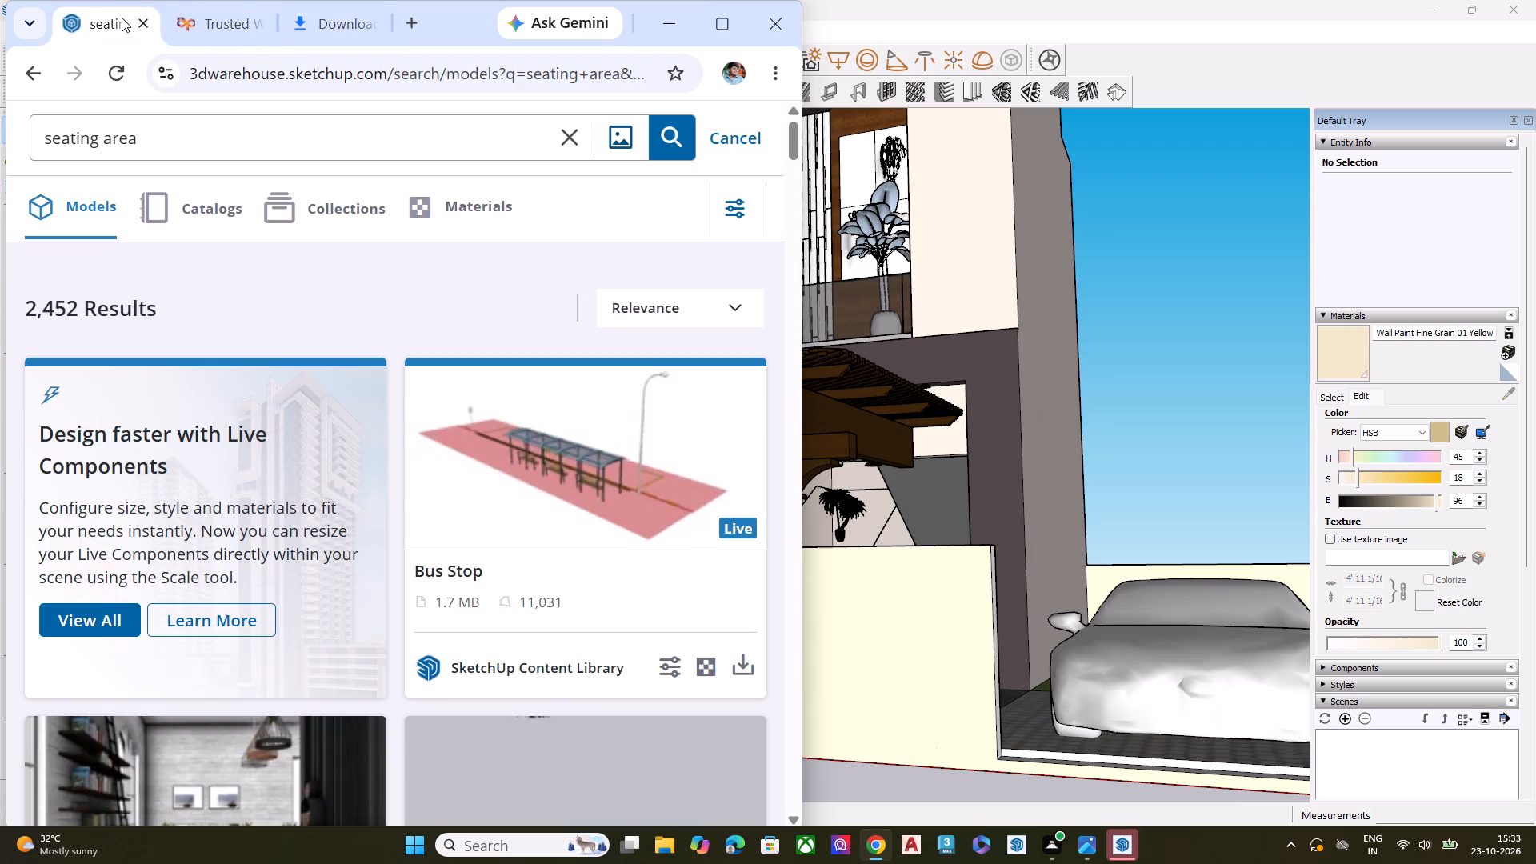
pyautogui.click(574, 129)
pyautogui.click(318, 22)
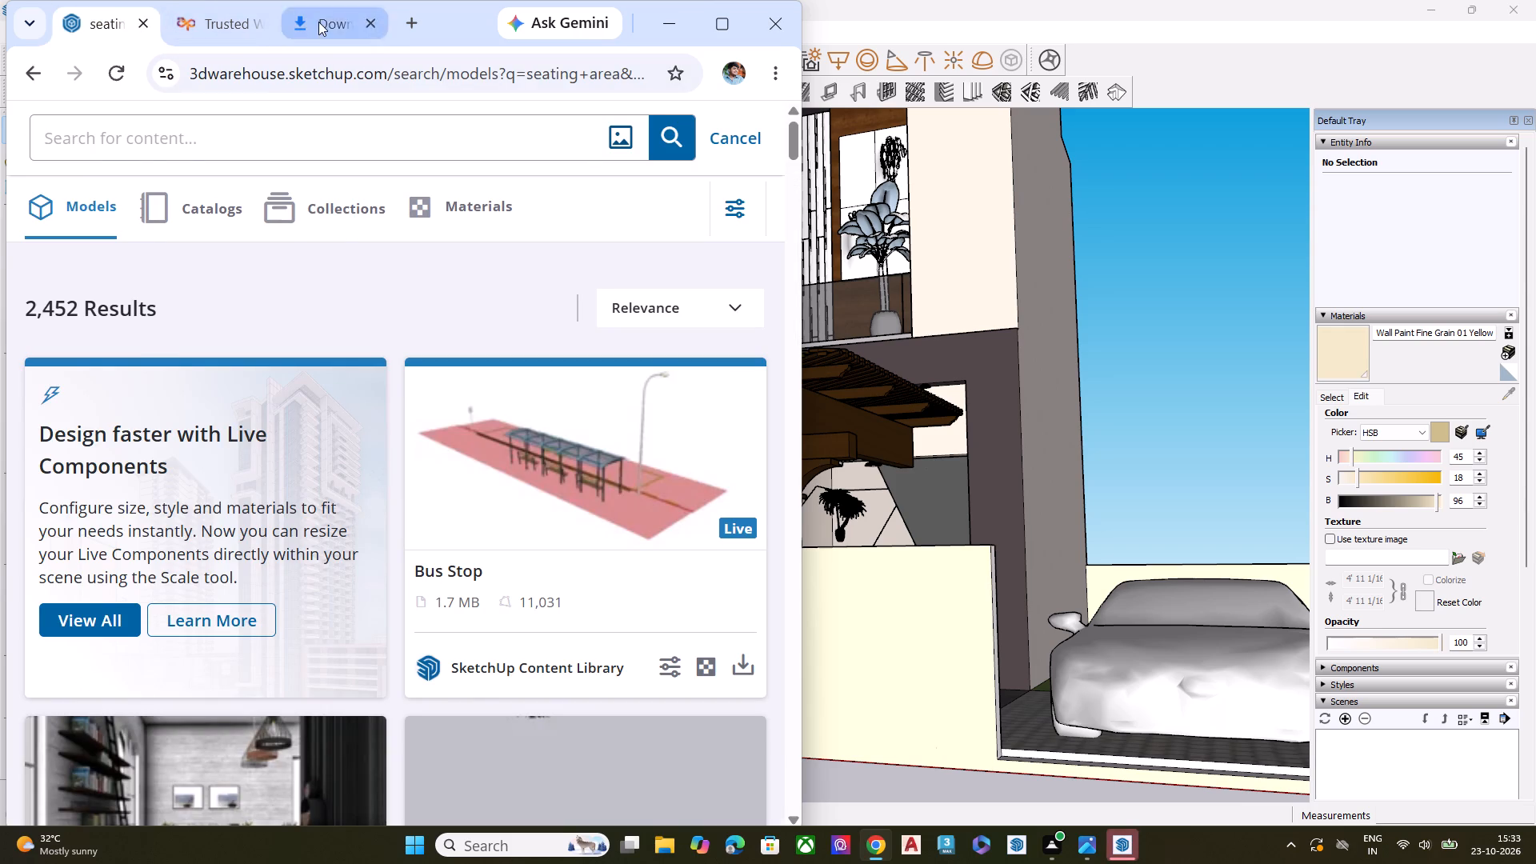
pyautogui.click(110, 34)
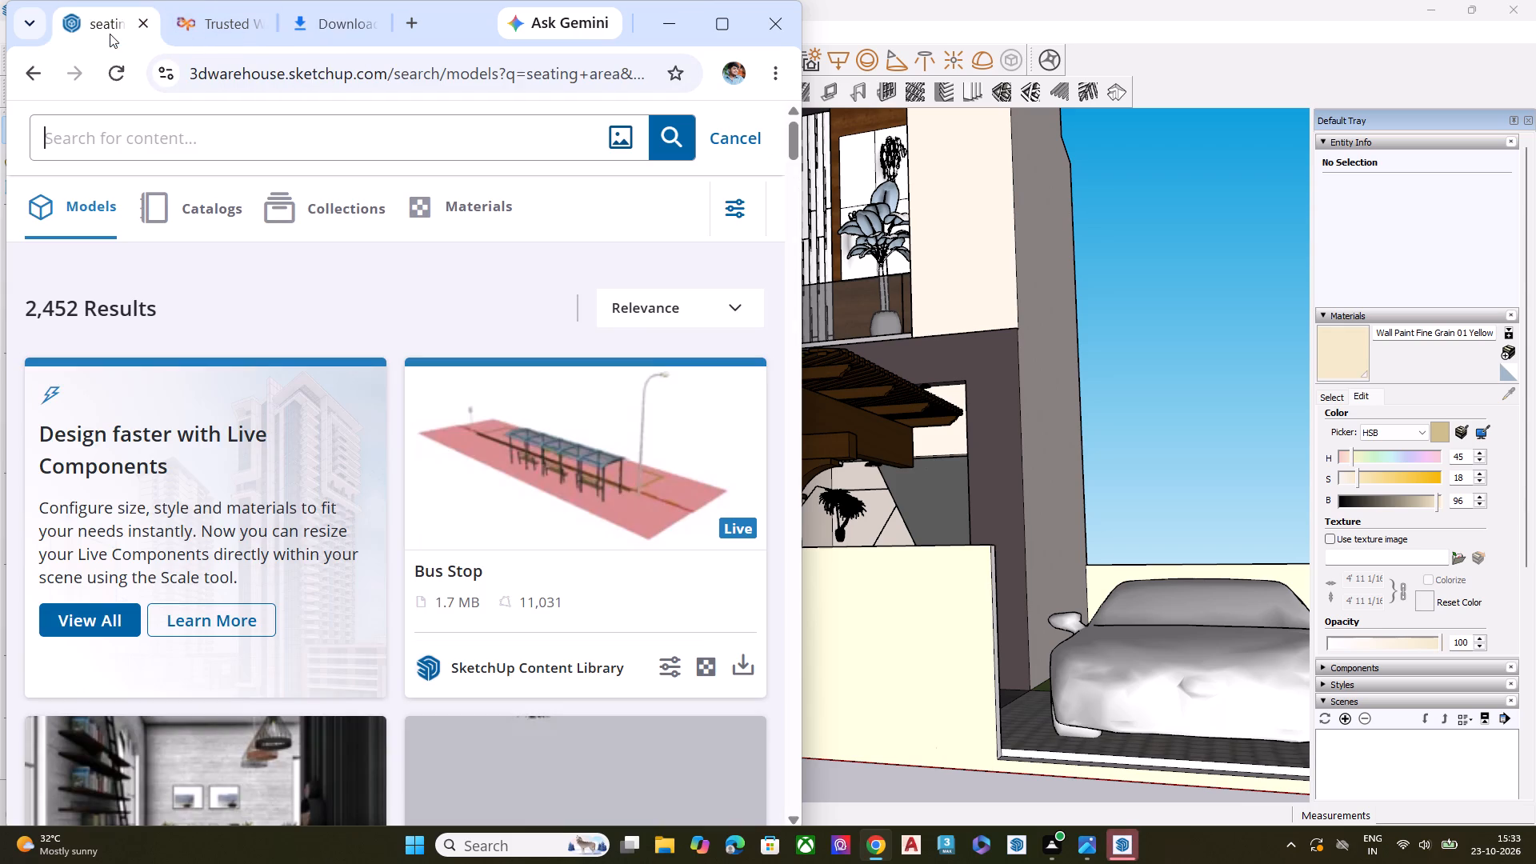
pyautogui.click(305, 14)
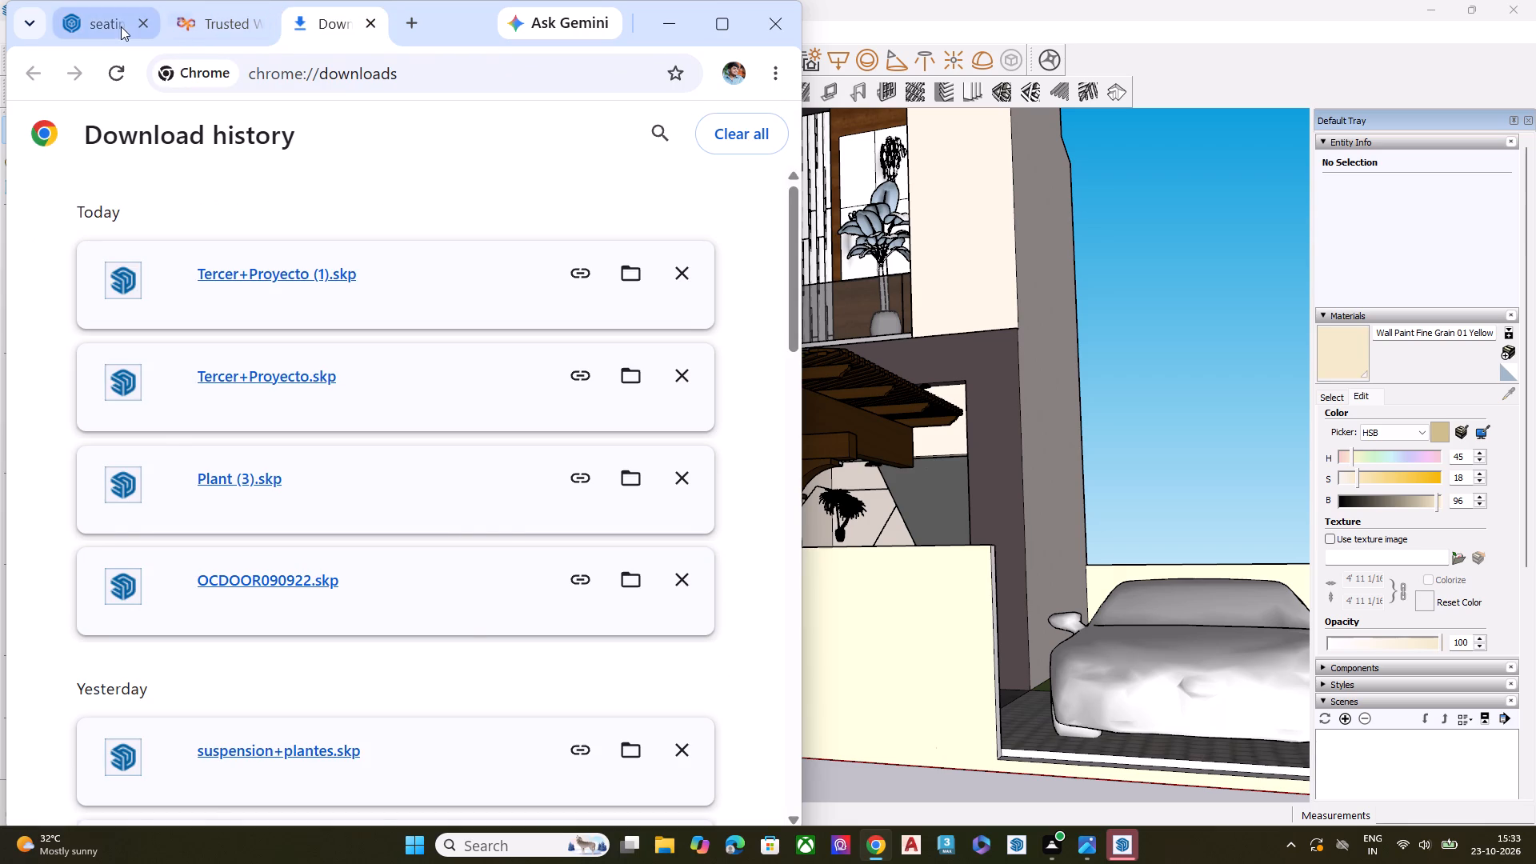
pyautogui.click(110, 25)
pyautogui.press('p')
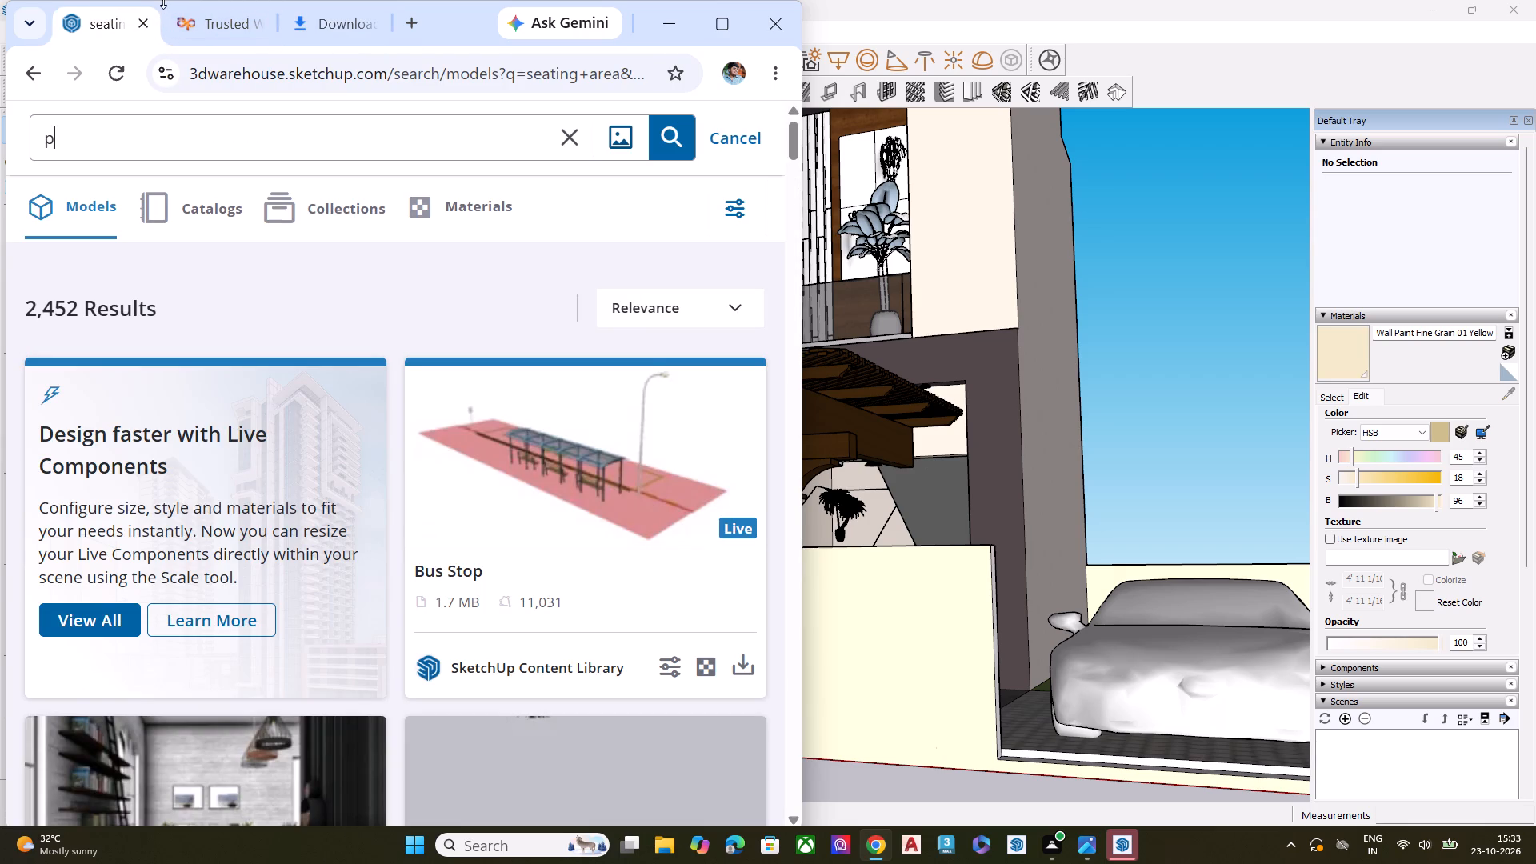
pyautogui.press('r')
pyautogui.press('o')
pyautogui.press('y')
pyautogui.click(325, 38)
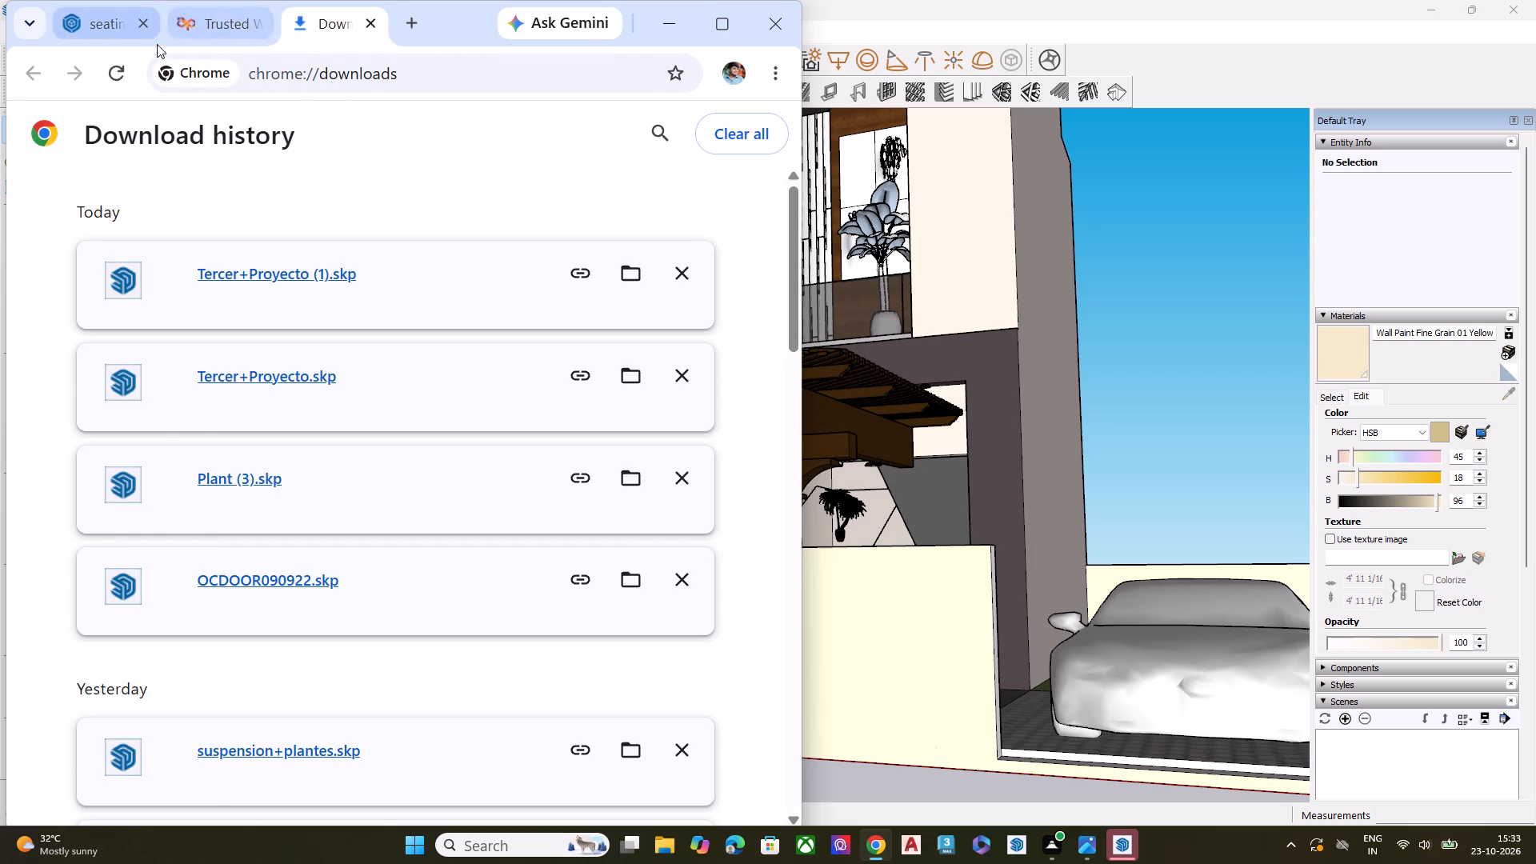
pyautogui.click(117, 31)
pyautogui.press('e')
pyautogui.press('c')
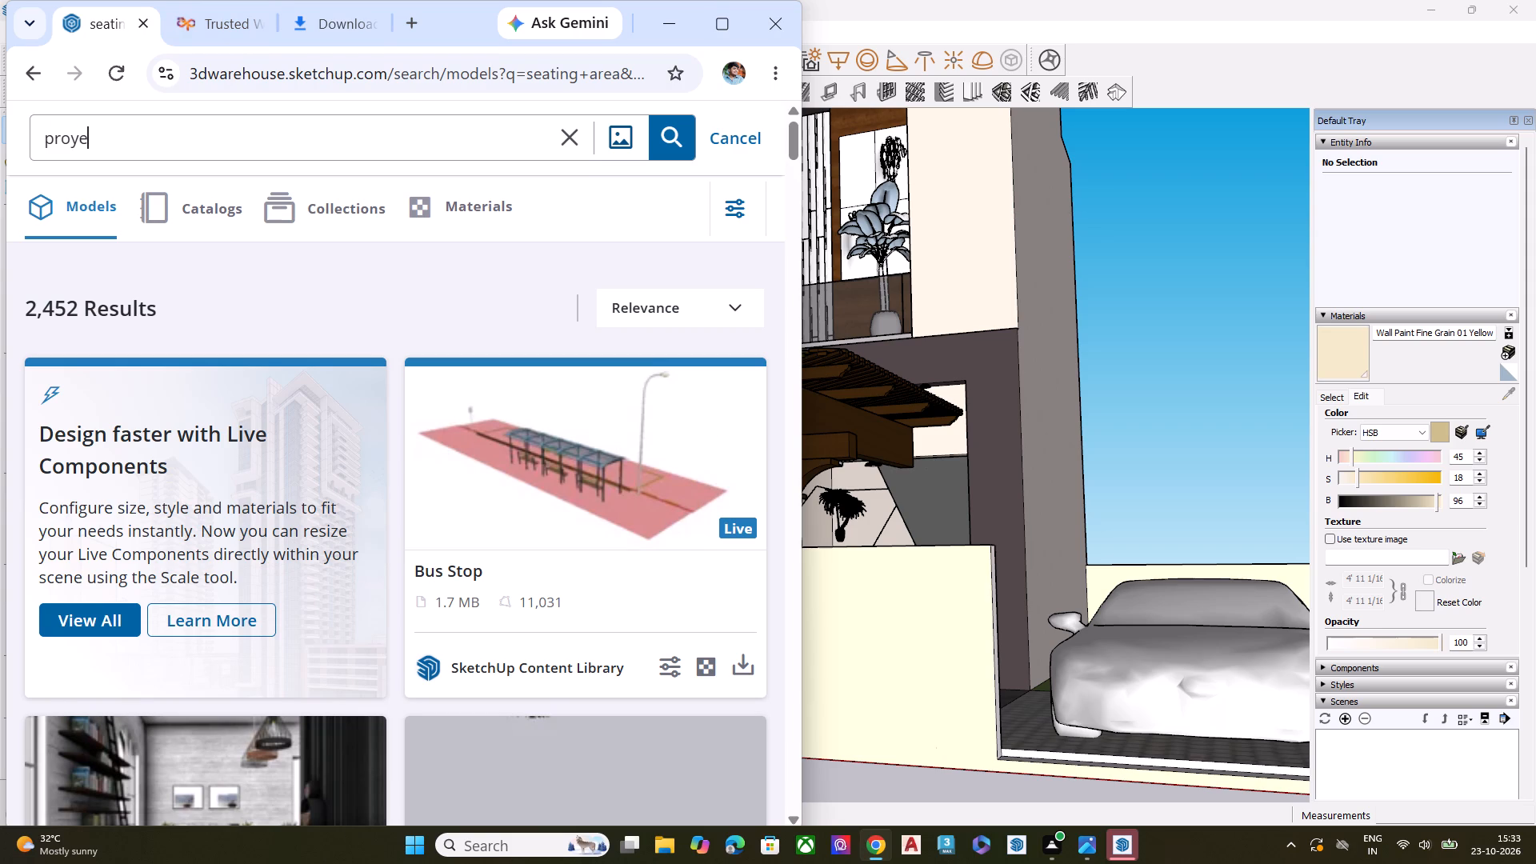
pyautogui.click(316, 14)
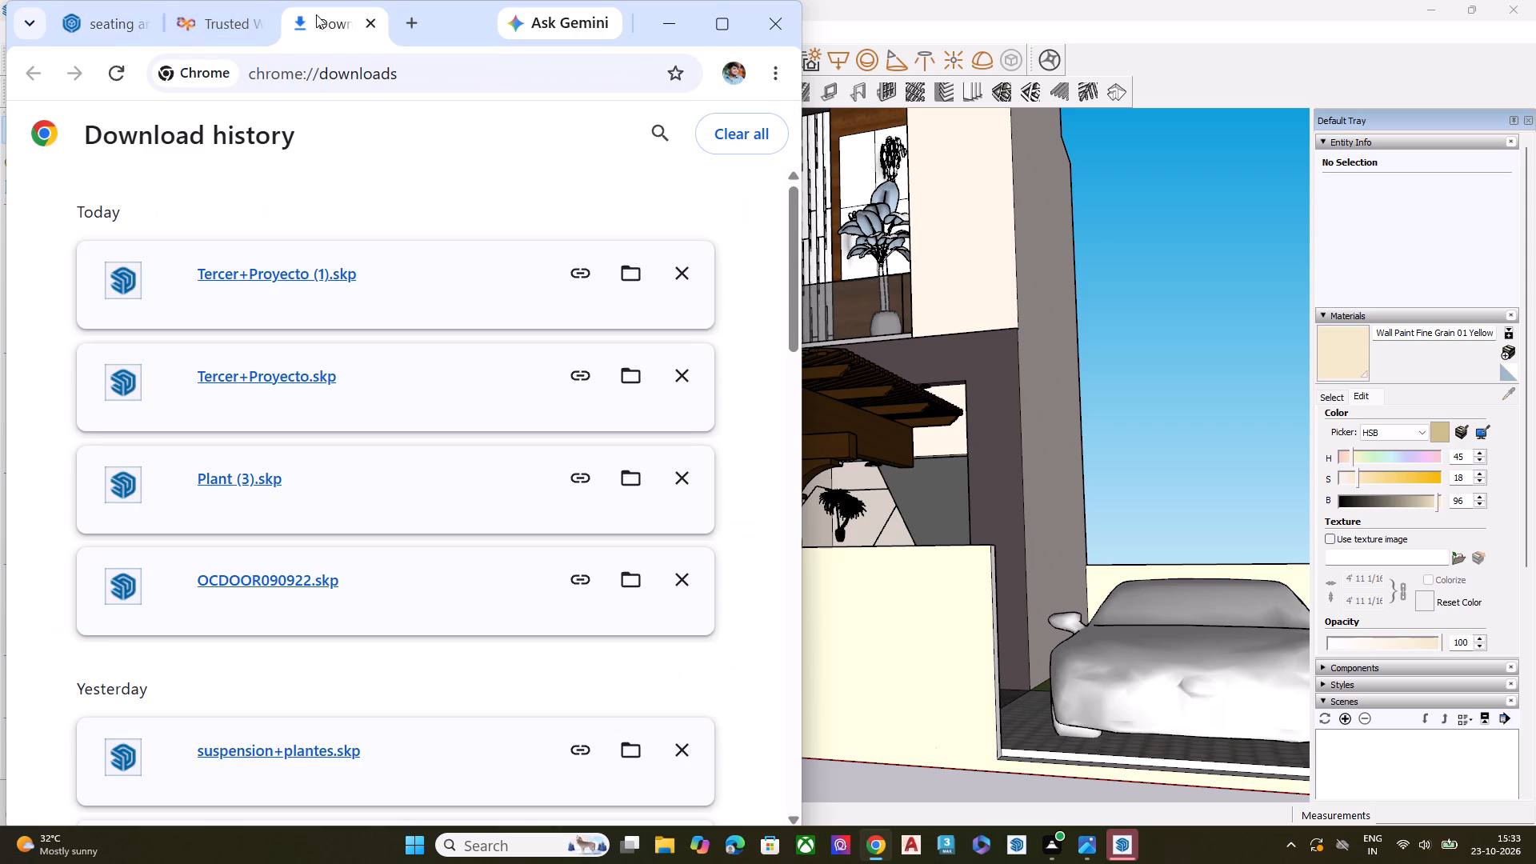
pyautogui.click(111, 30)
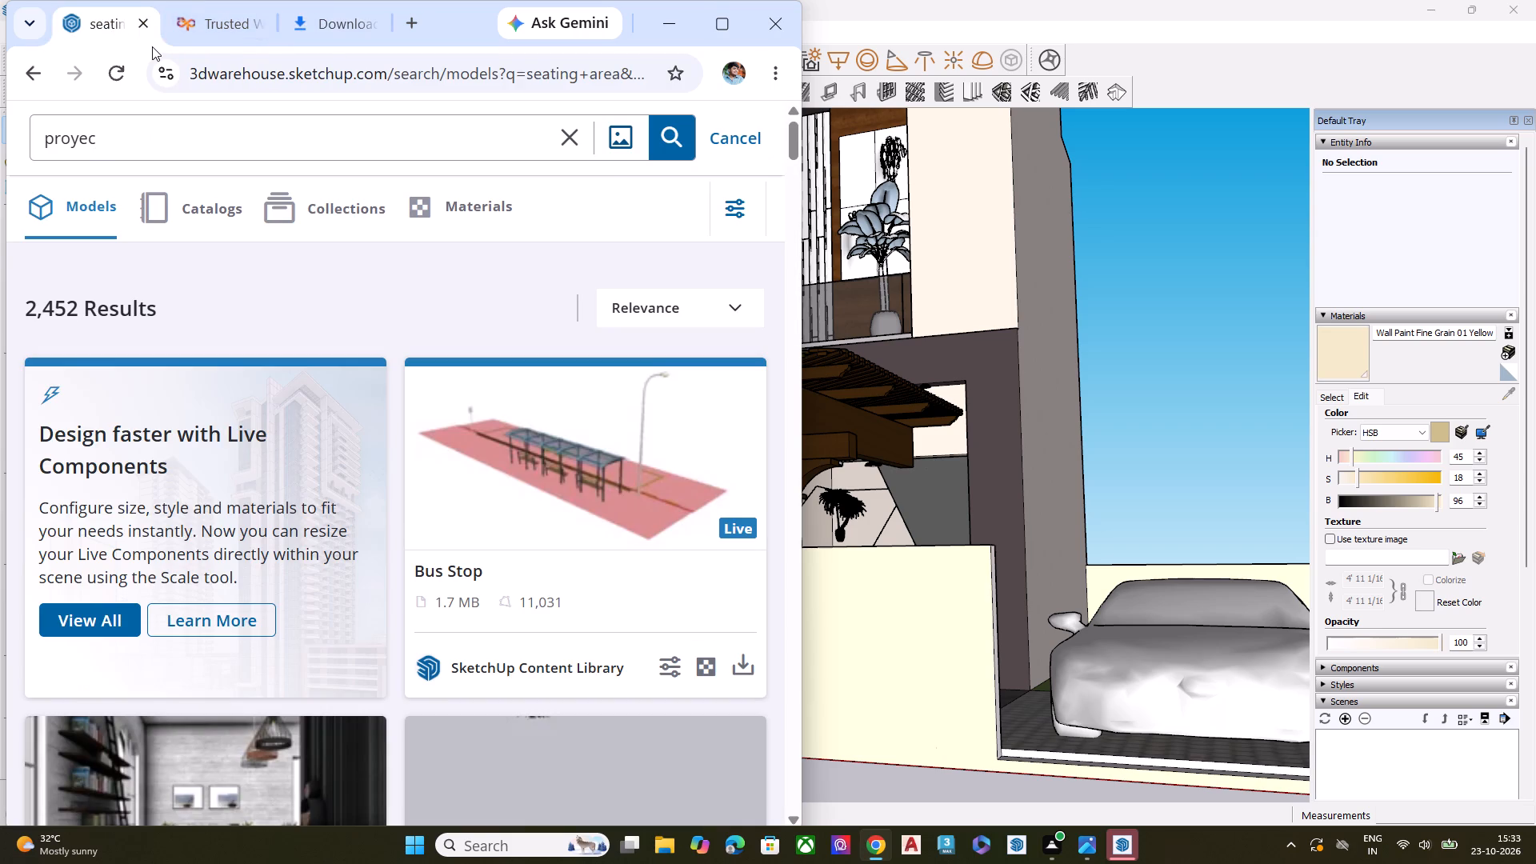
pyautogui.write('to')
pyautogui.press('Return')
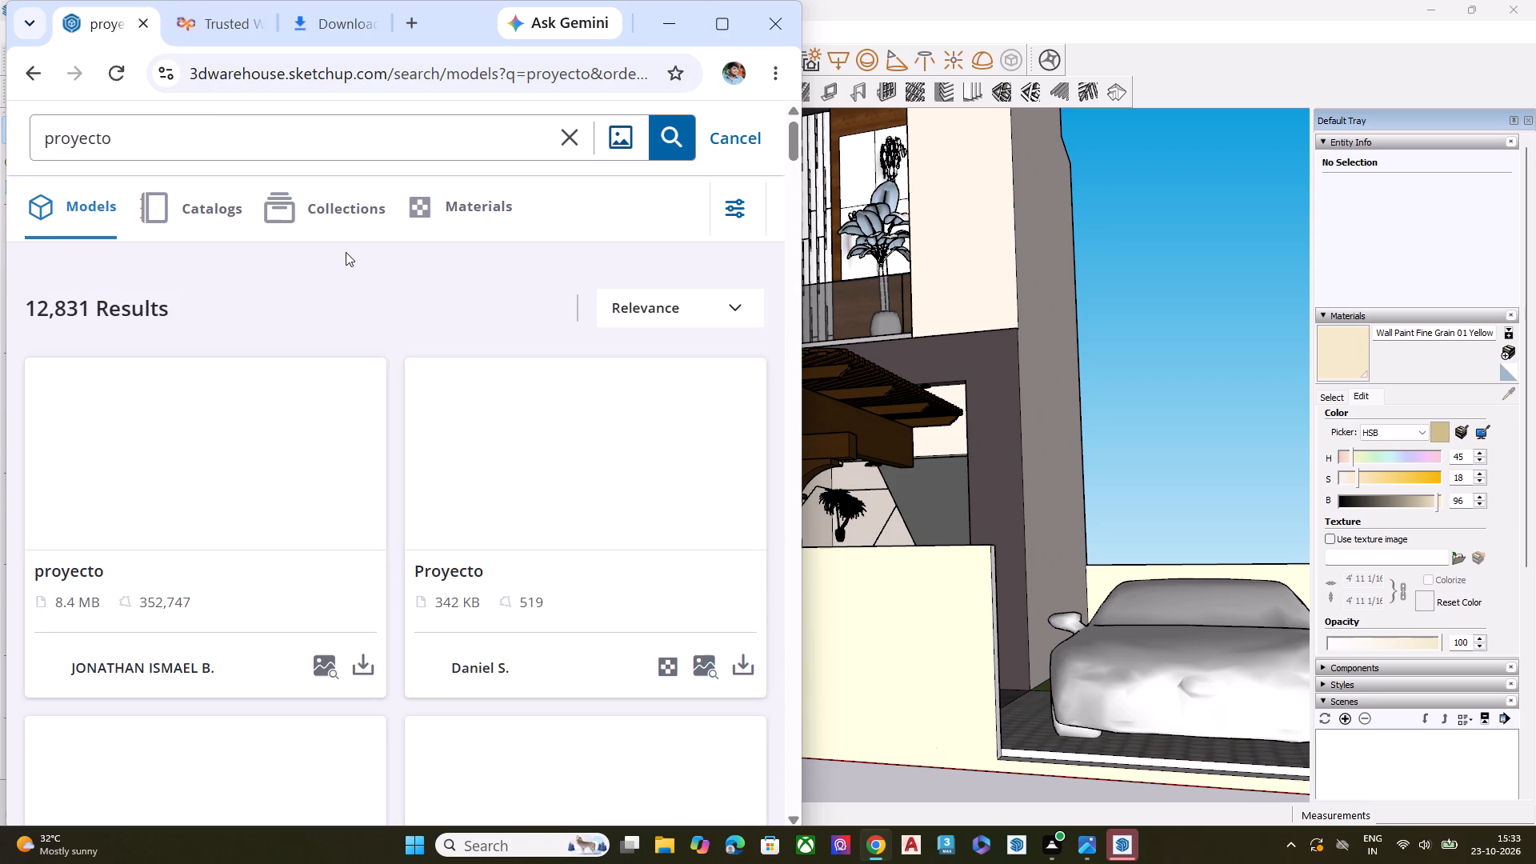
# Browse the "proyecto" models for the source of the previously downloaded file.
pyautogui.scroll(-3, 382, 406)
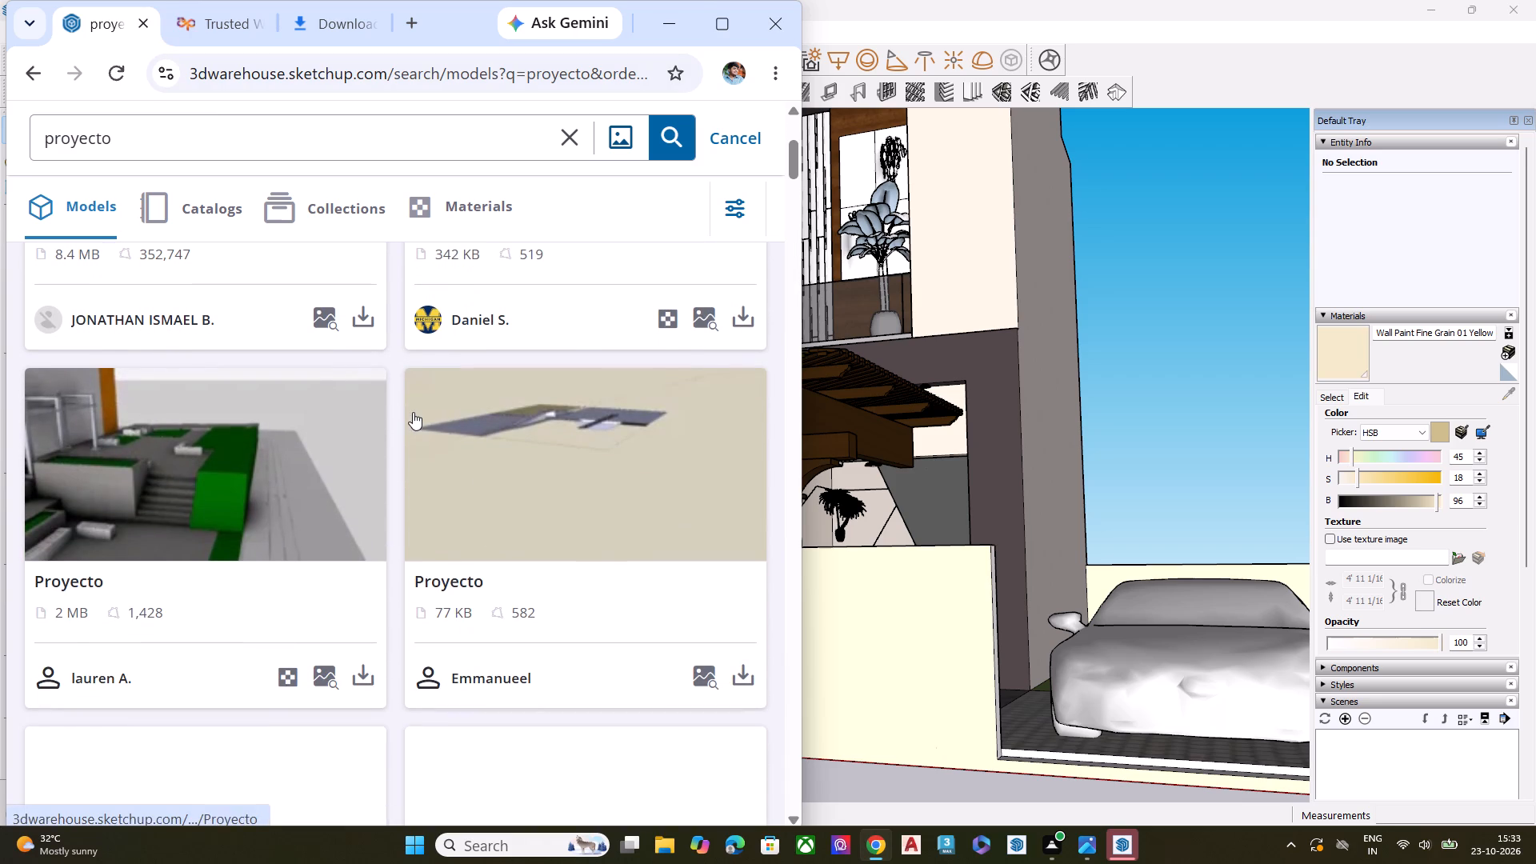
pyautogui.click(38, 139)
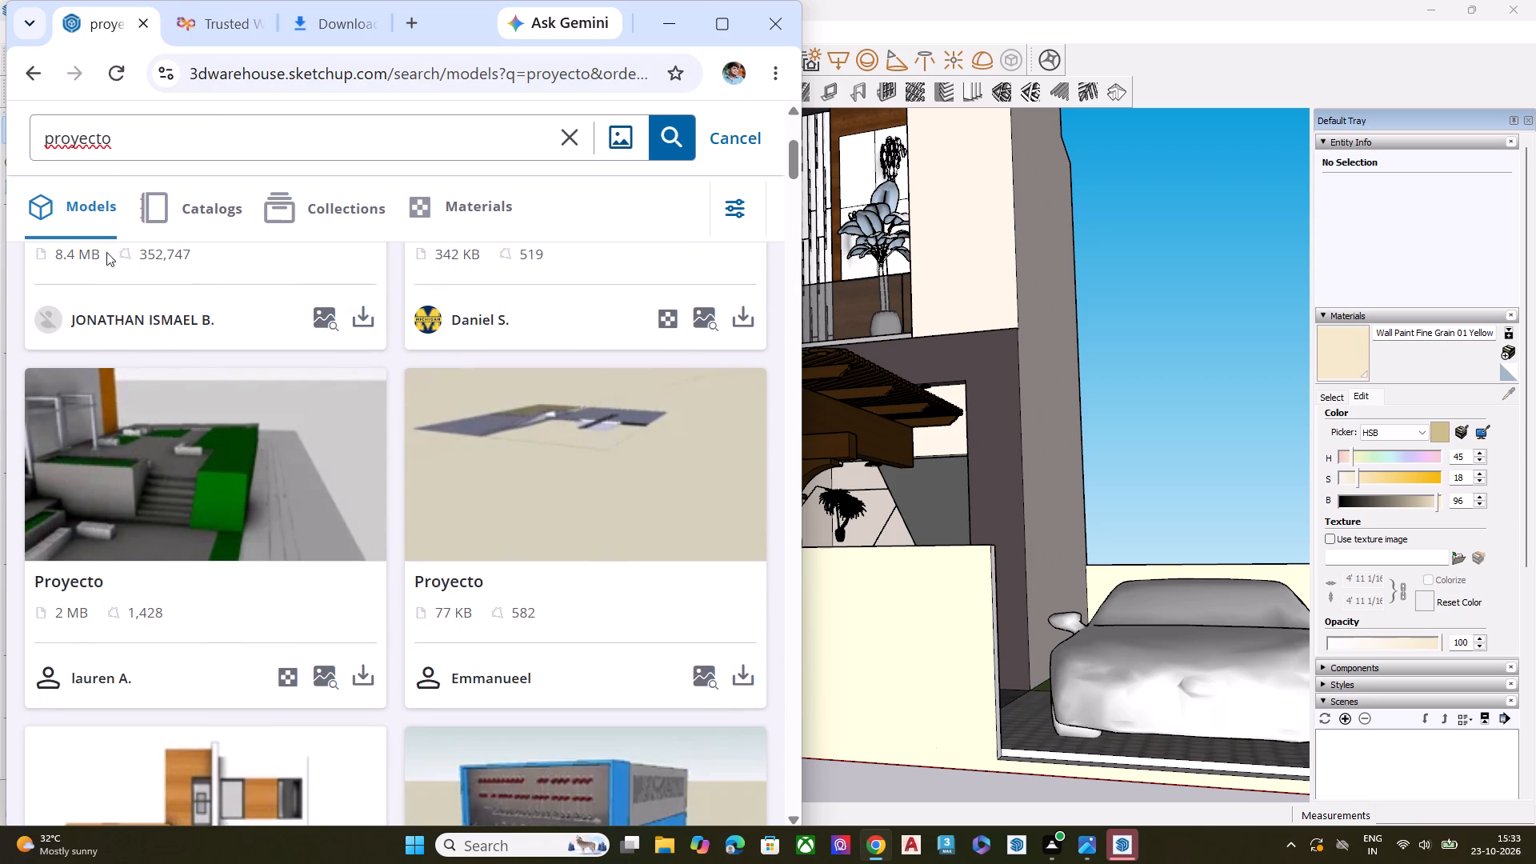
pyautogui.scroll(-4, 238, 286)
pyautogui.scroll(10, 329, 285)
pyautogui.scroll(-1, 334, 275)
pyautogui.scroll(1, 334, 275)
pyautogui.scroll(-8, 334, 275)
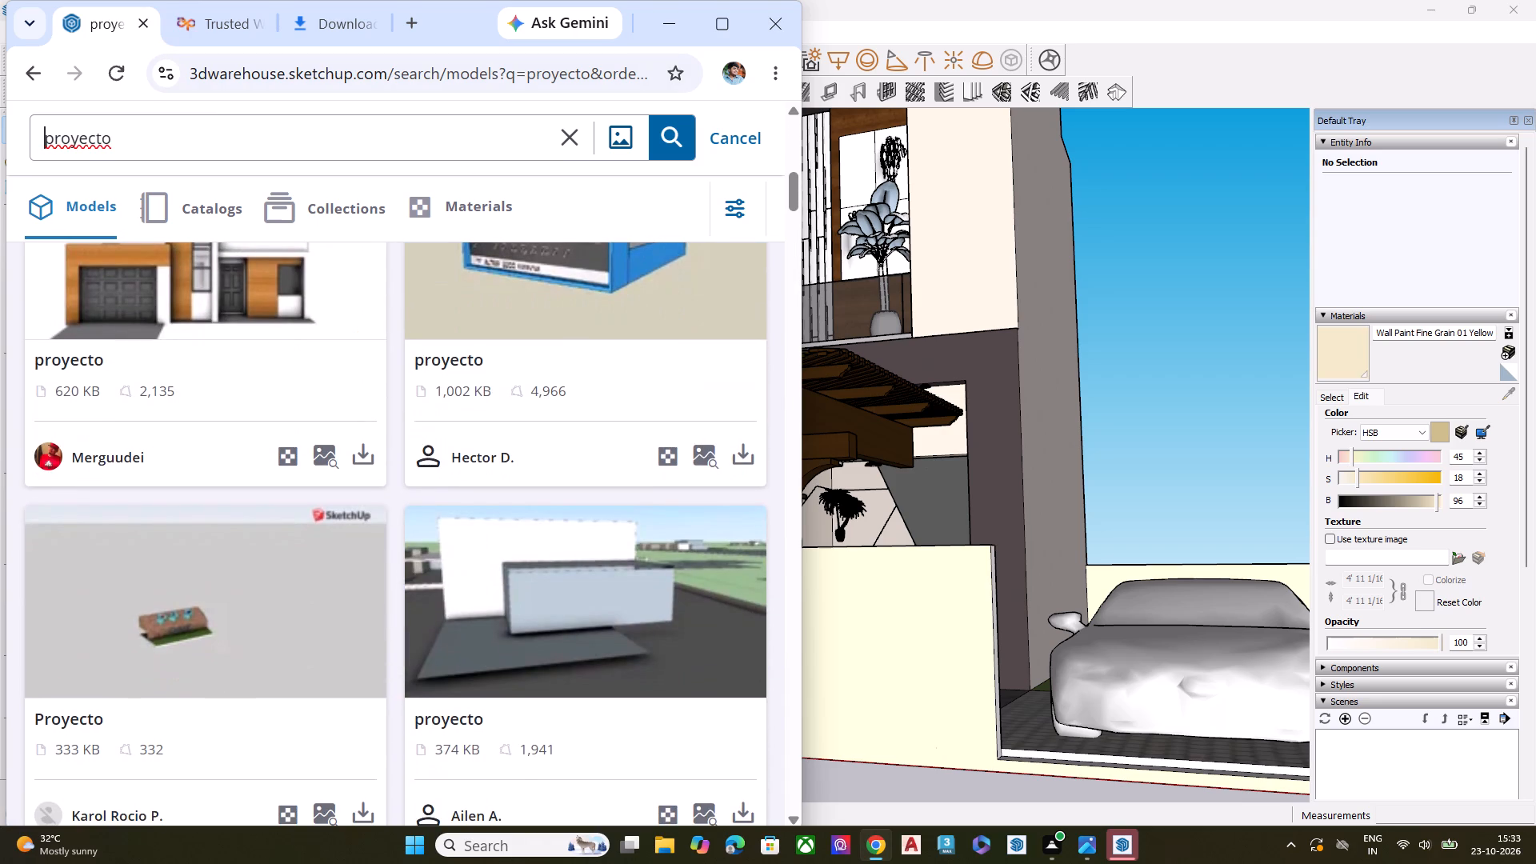
# Clear the model search and open Chrome's full browsing history to check today's earlier 3D Warehouse searches.
pyautogui.click(572, 139)
pyautogui.click(772, 78)
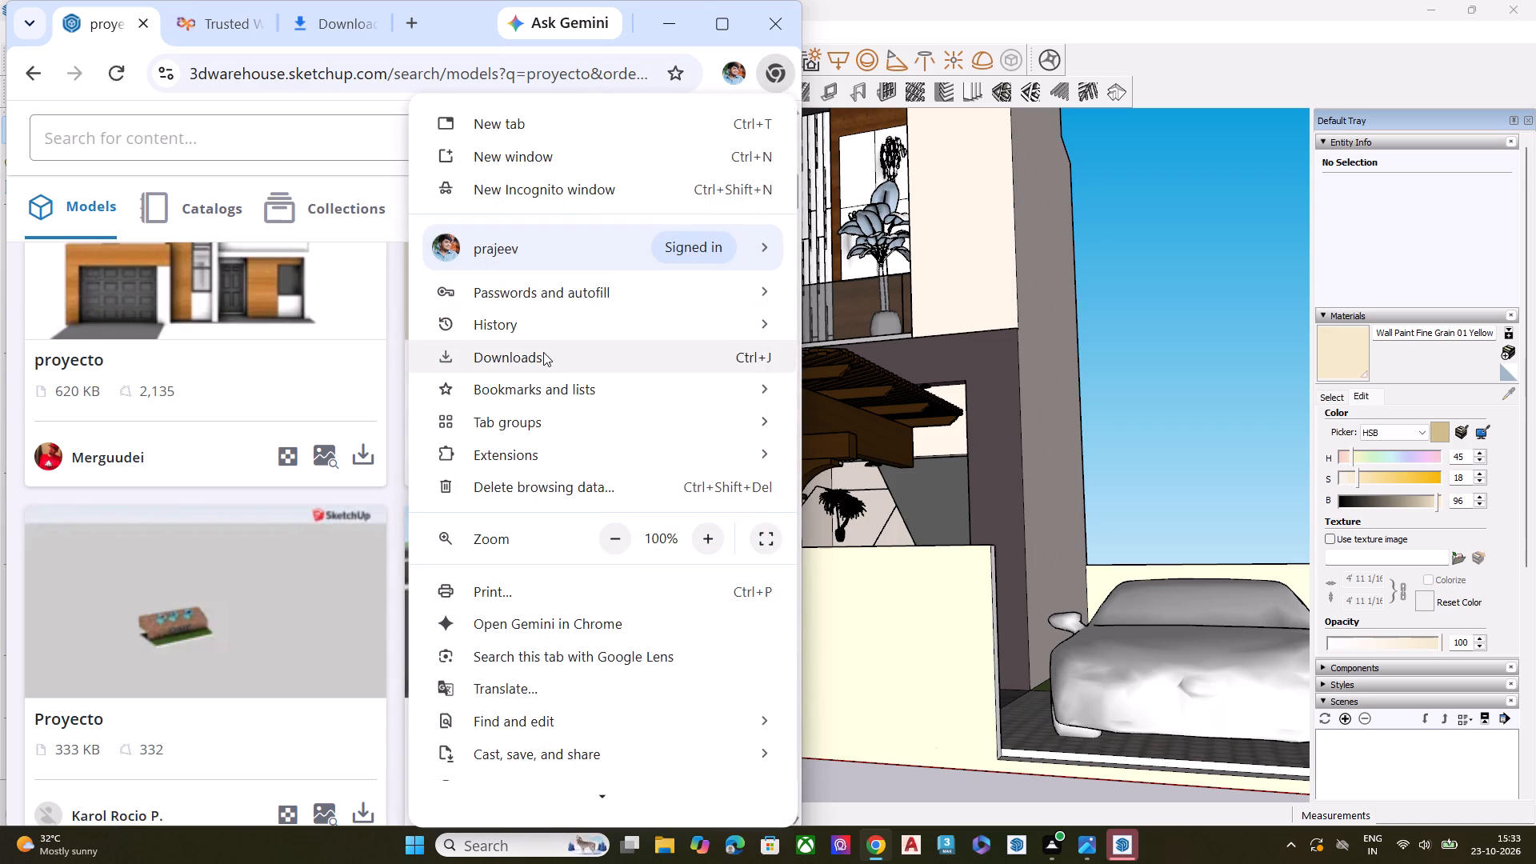
pyautogui.click(548, 326)
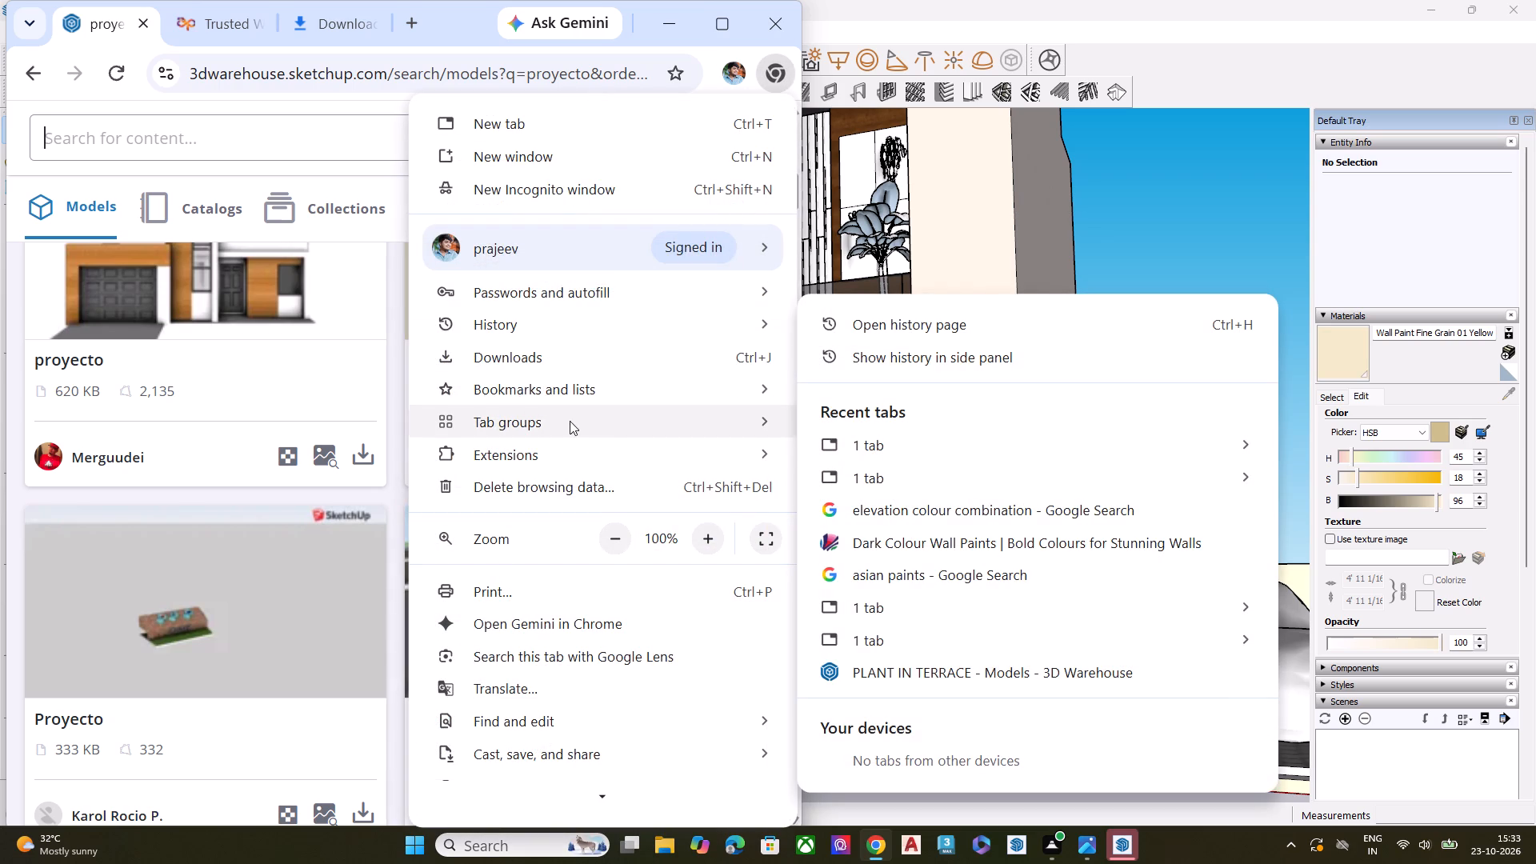
pyautogui.click(919, 334)
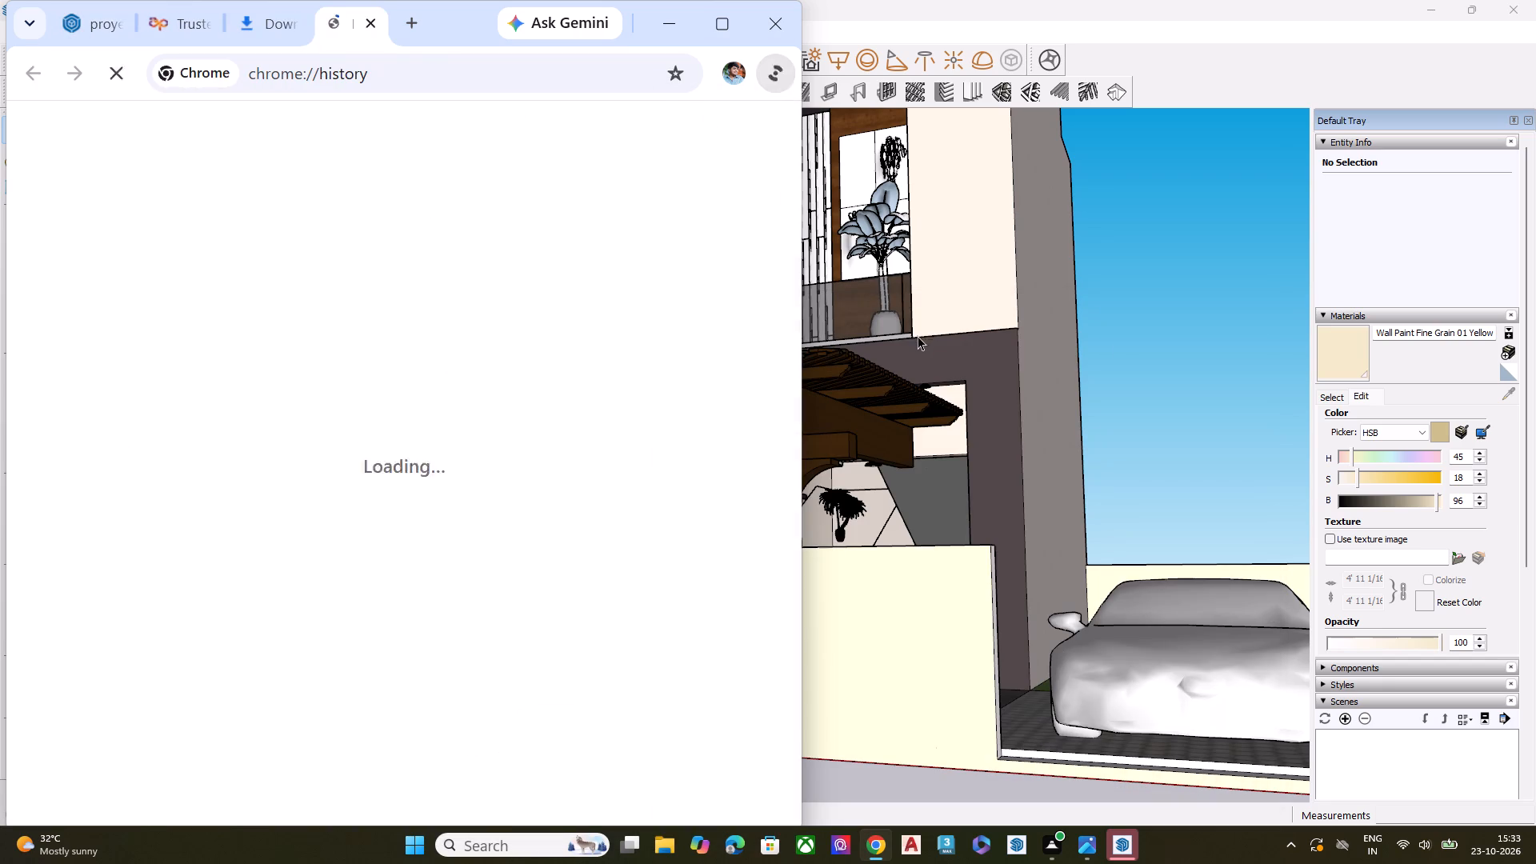
pyautogui.scroll(-2, 373, 400)
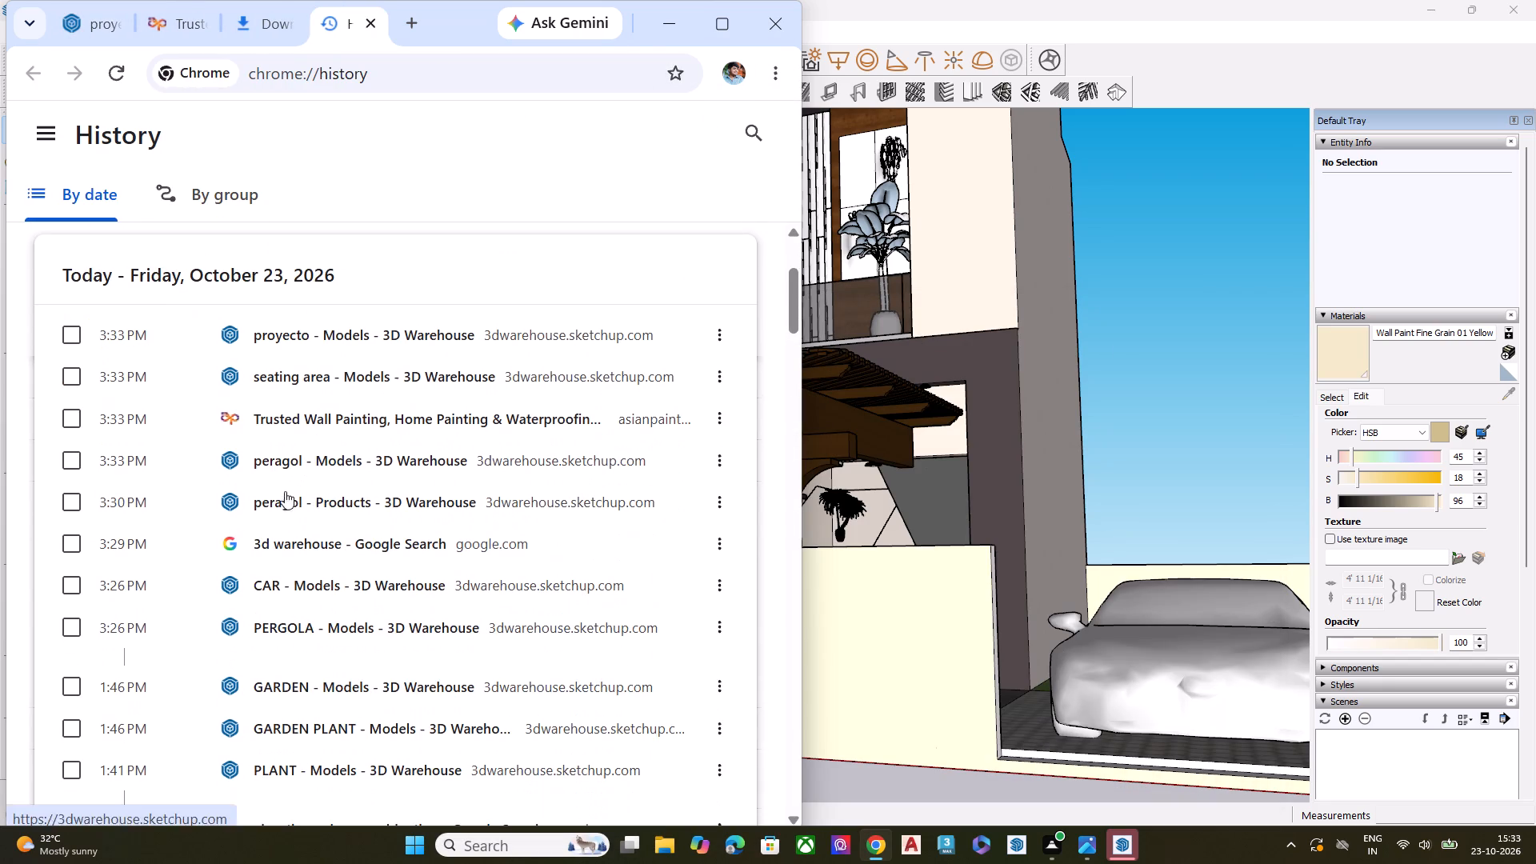
# Search 3D Warehouse for "peragol", the term listed in the browsing history, and look over the results page.
pyautogui.click(79, 30)
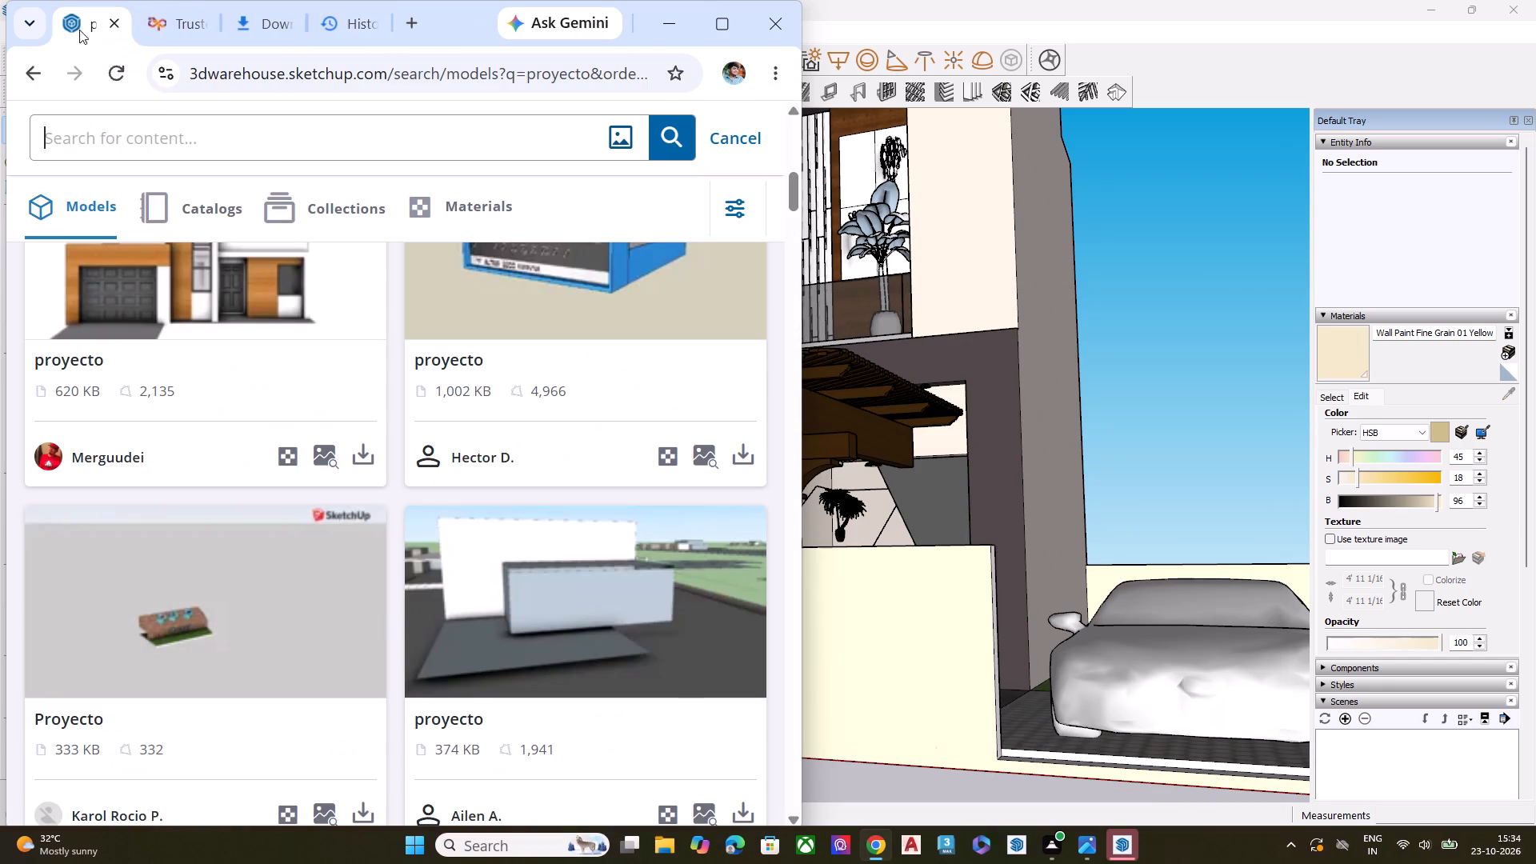
pyautogui.press('p')
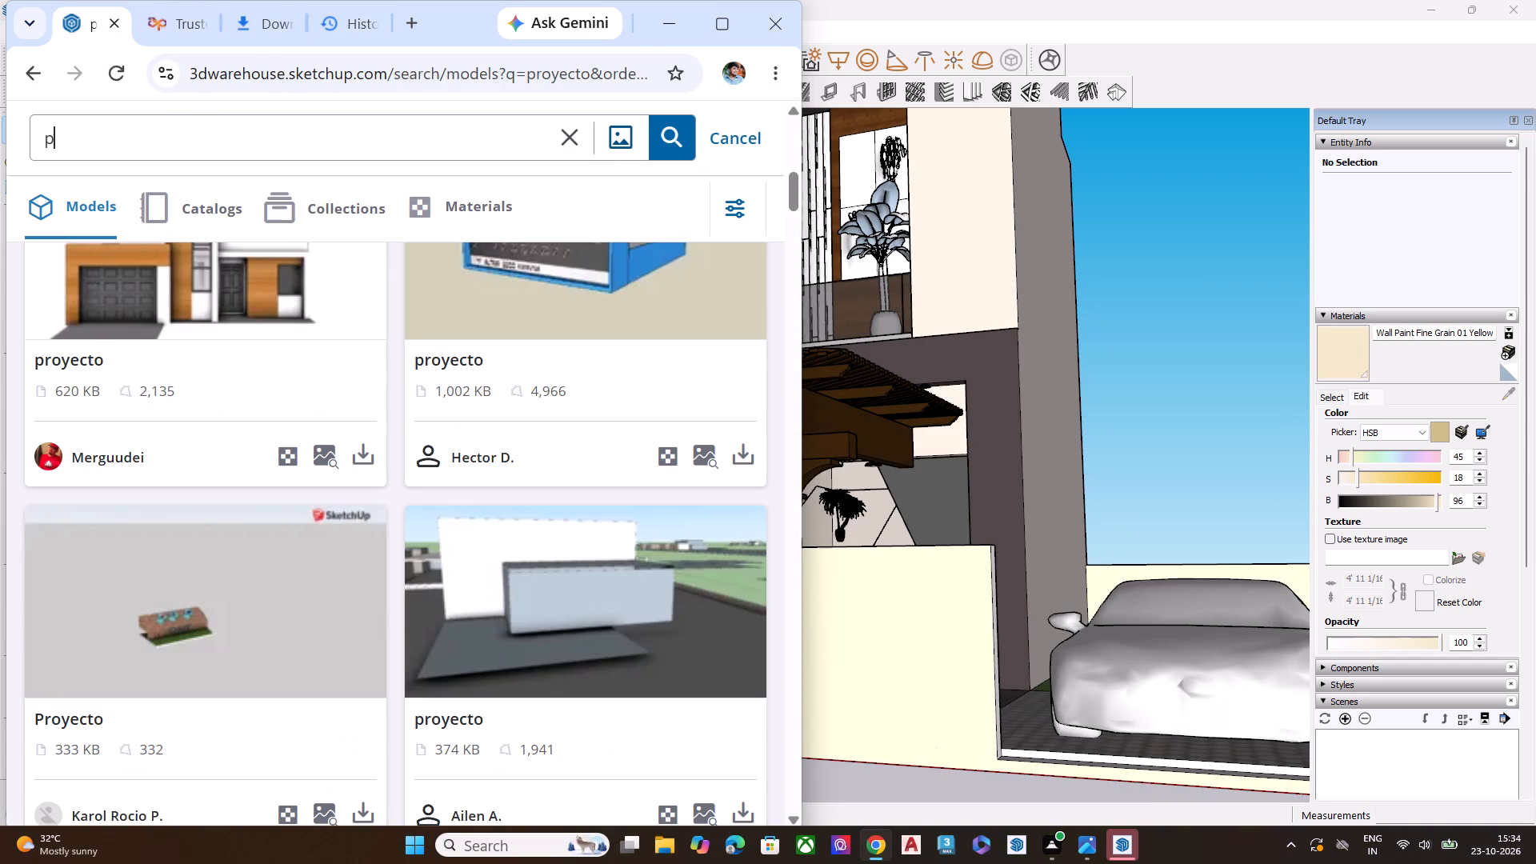
pyautogui.write('eragol')
pyautogui.press('Return')
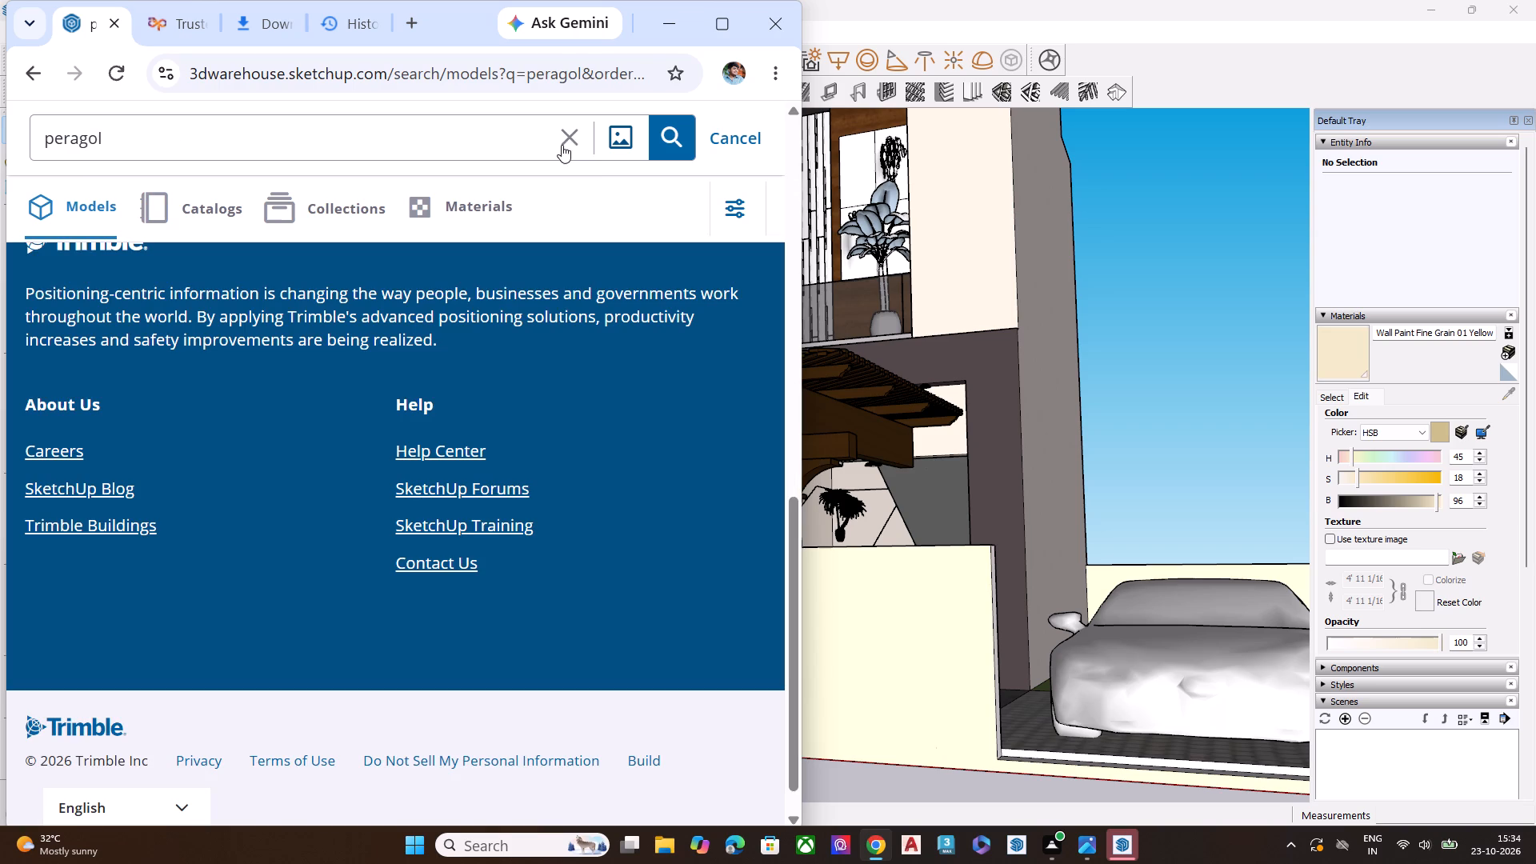
pyautogui.scroll(-2, 210, 283)
pyautogui.scroll(2, 210, 283)
pyautogui.scroll(-1, 210, 283)
pyautogui.scroll(5, 210, 283)
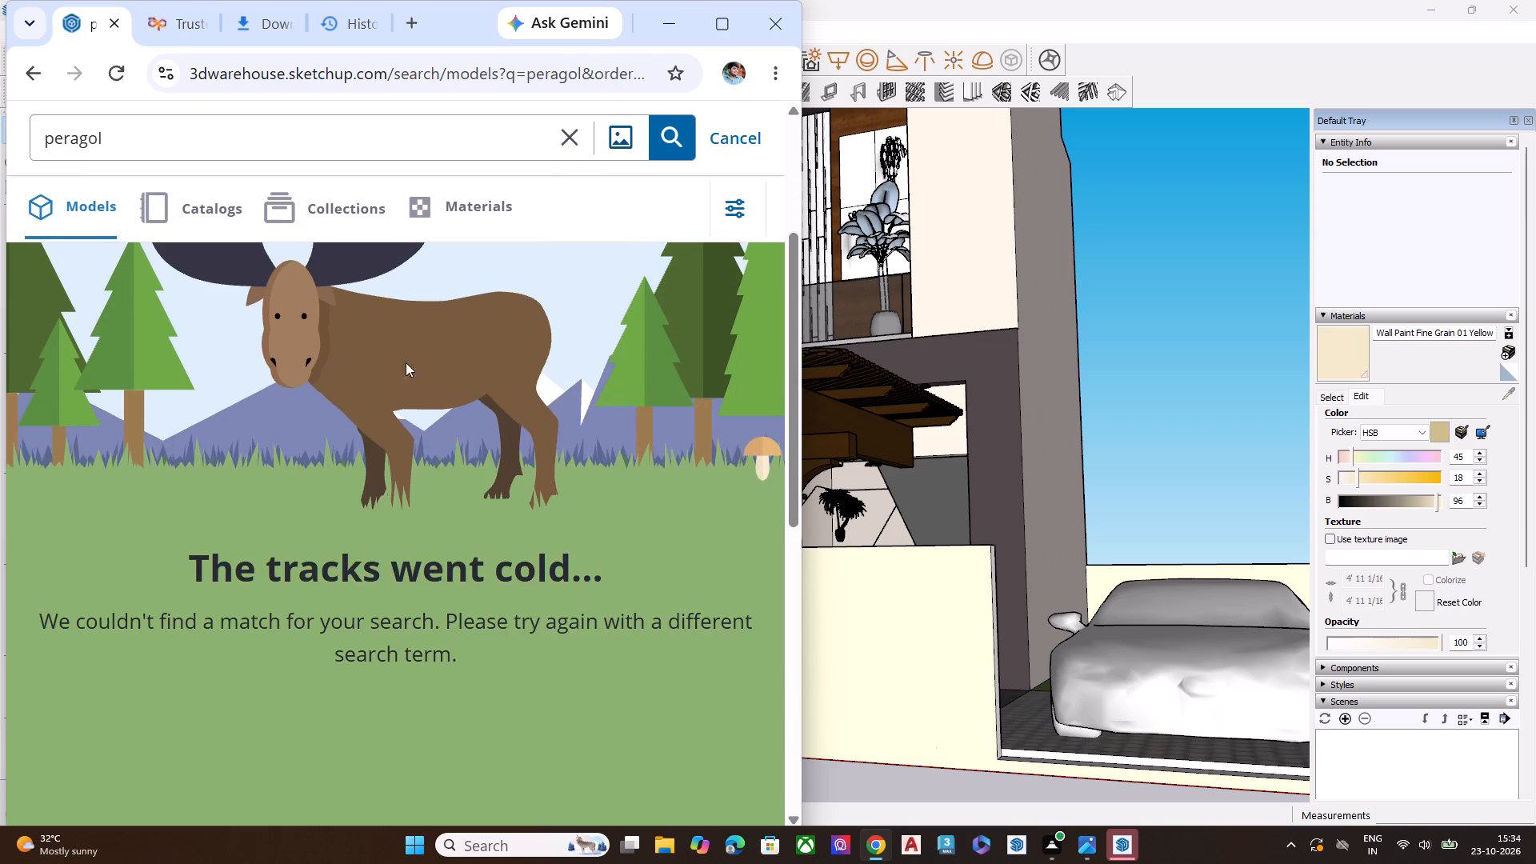
# Recheck the earlier searches in the browsing history and search 3D Warehouse for "pergola".
pyautogui.click(570, 149)
pyautogui.click(348, 33)
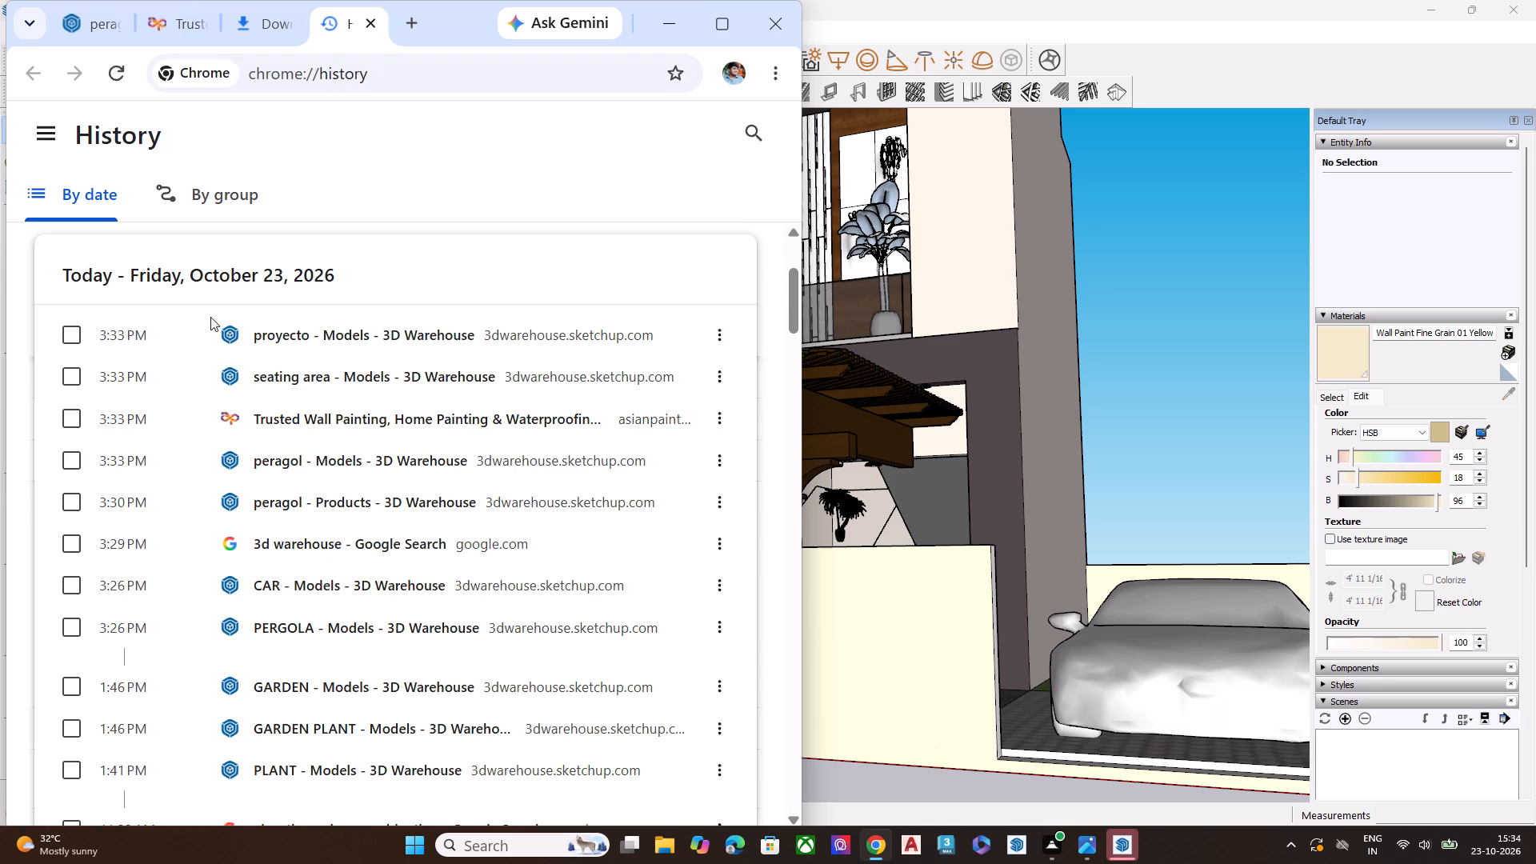
pyautogui.click(117, 20)
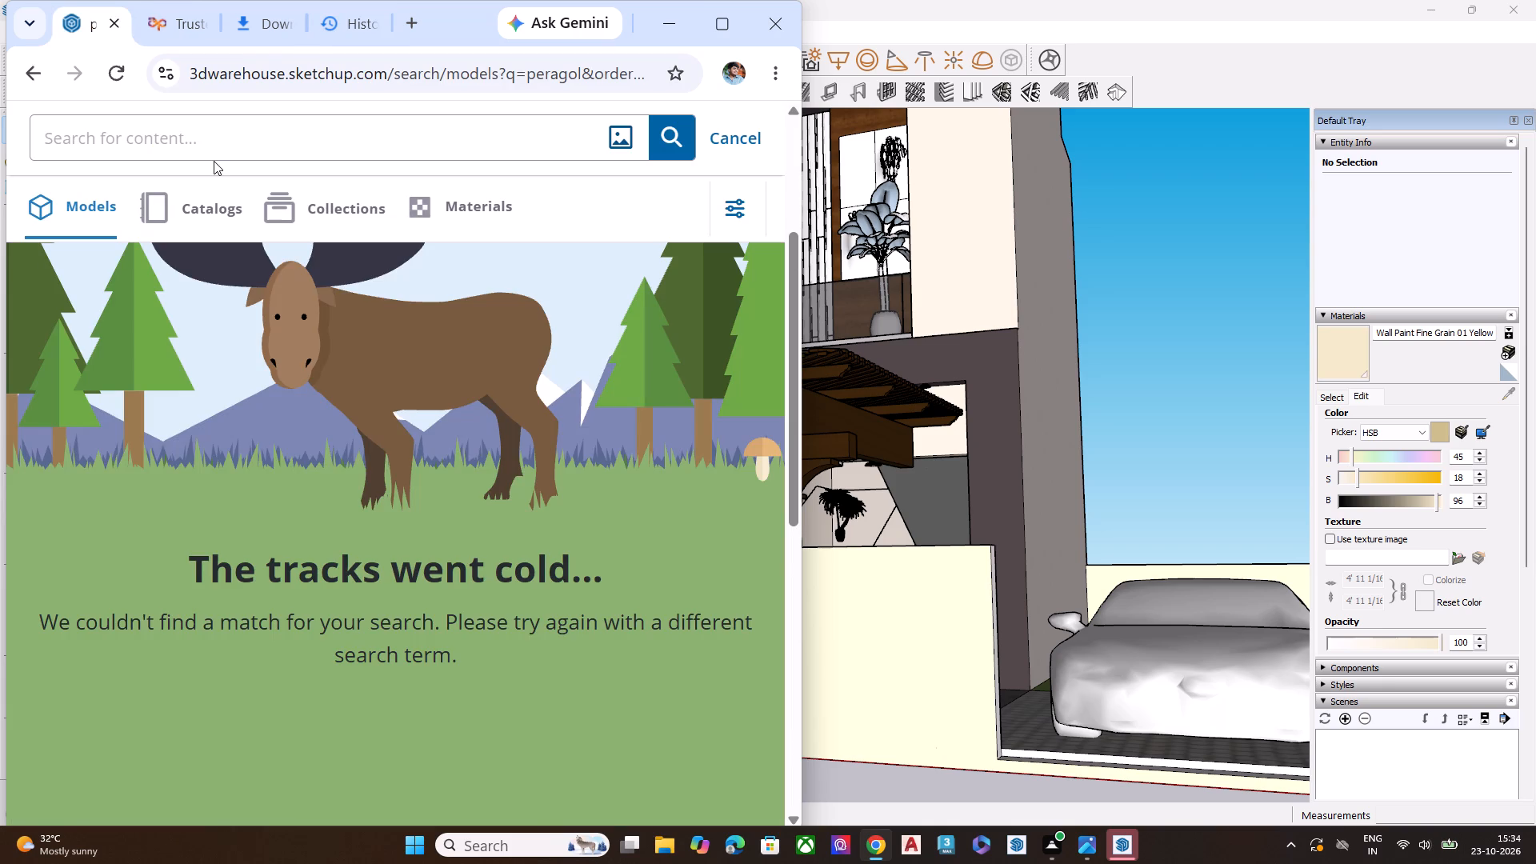
pyautogui.press('p')
pyautogui.press('w')
pyautogui.press('\\')
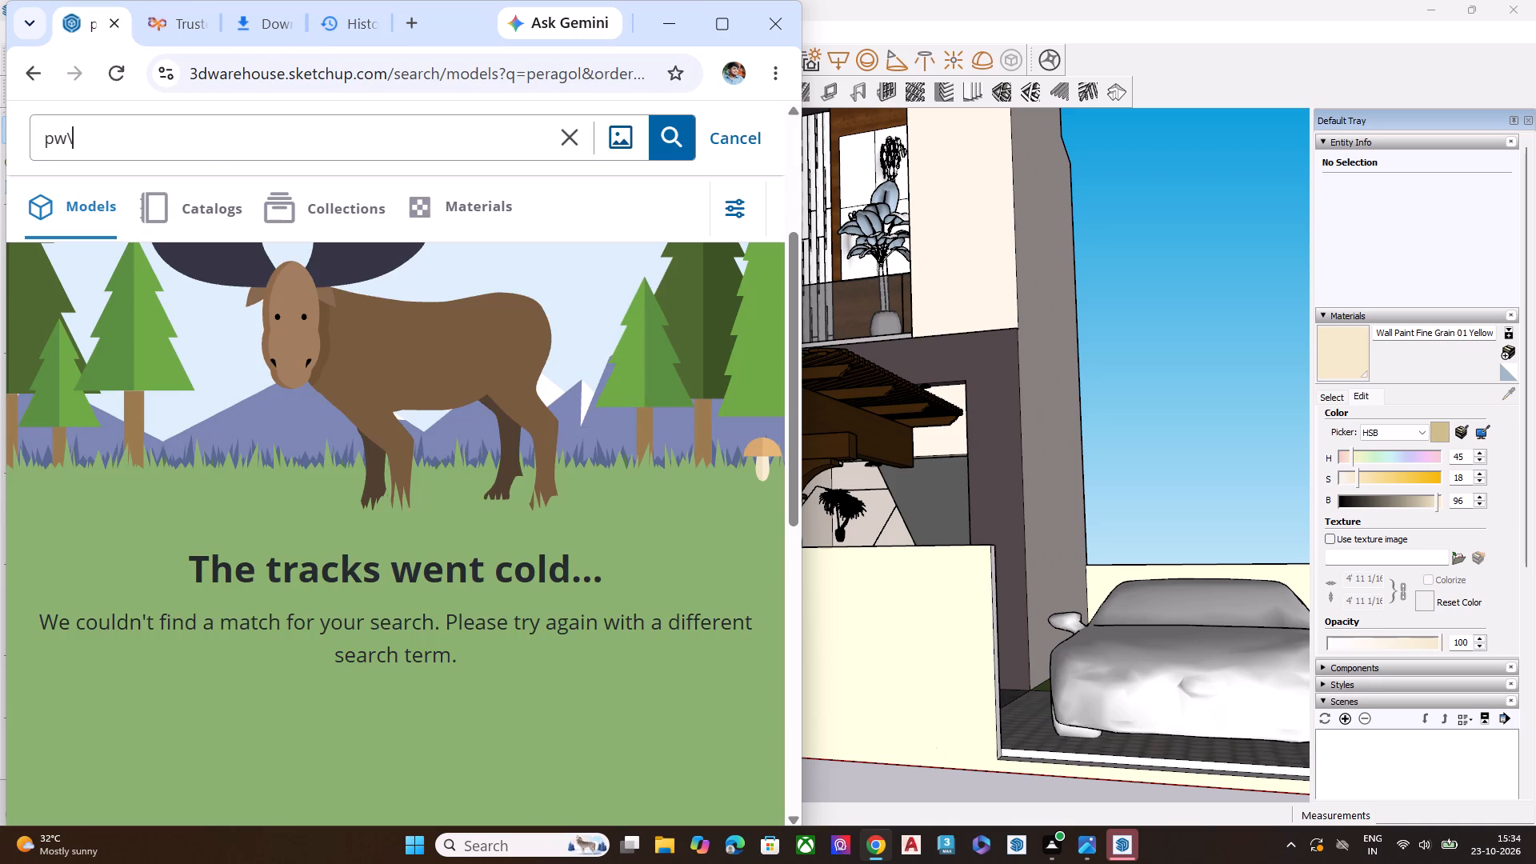
pyautogui.press('BackSpace')
pyautogui.press('BackSpace')
pyautogui.write('ergola')
pyautogui.press('Return')
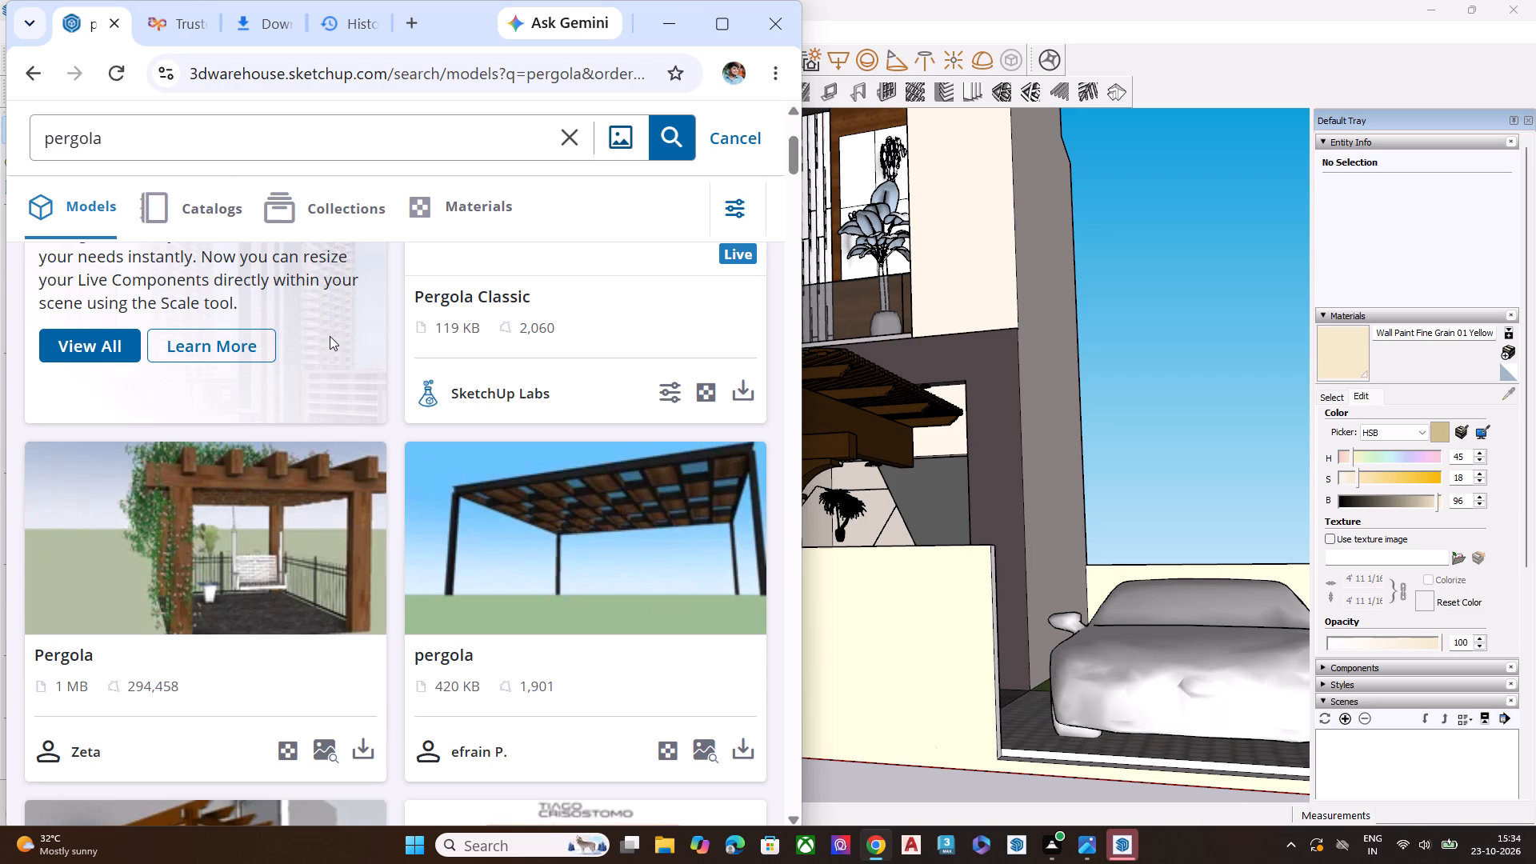
# Browse the pergola models on 3D Warehouse for a suitable one and close the browser window.
pyautogui.scroll(-3, 330, 342)
pyautogui.scroll(2, 345, 365)
pyautogui.scroll(-1, 347, 355)
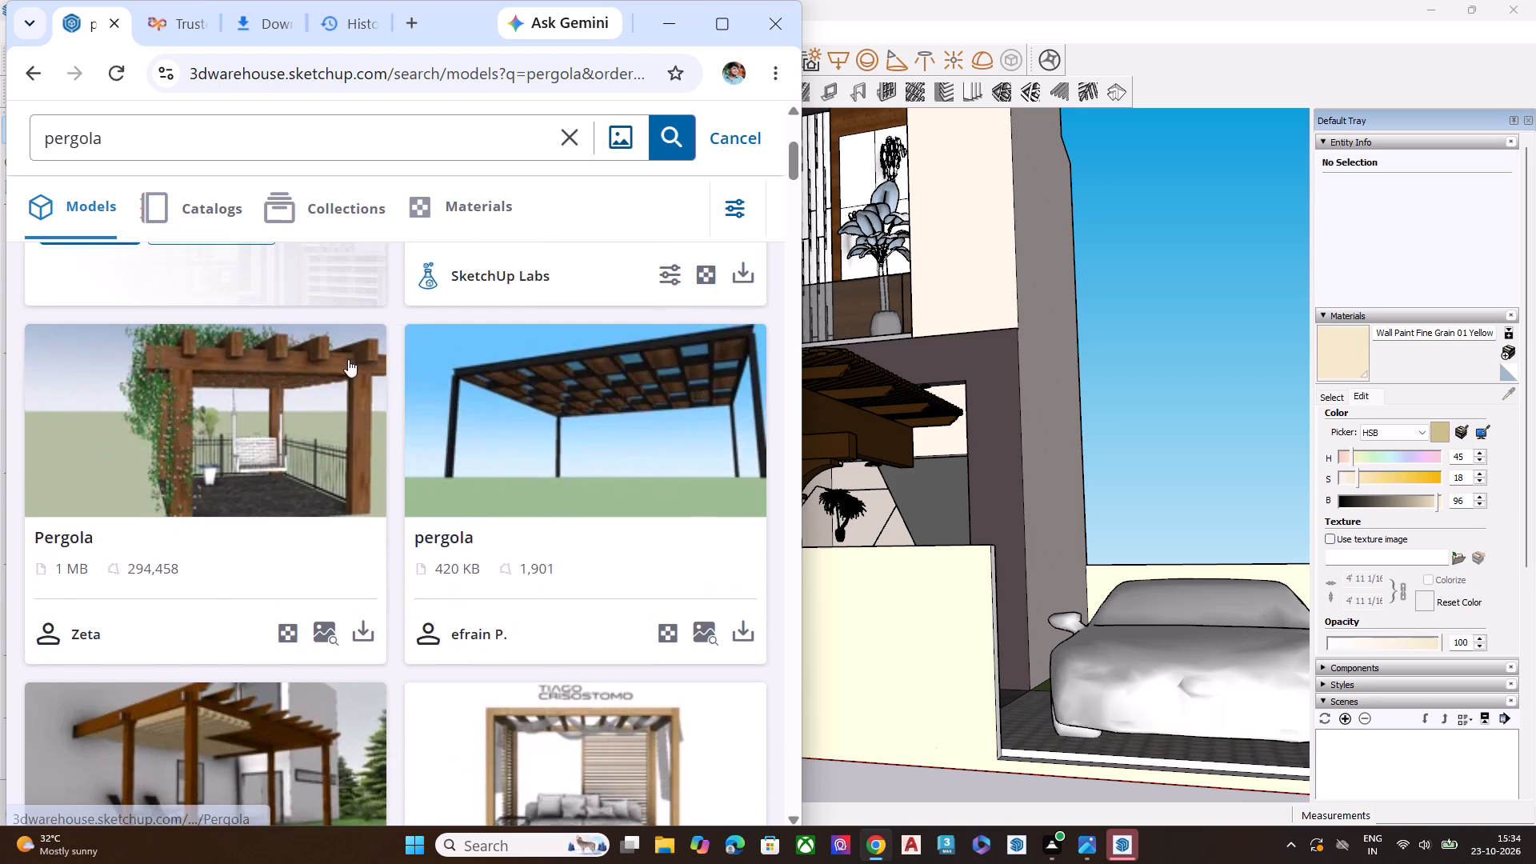
pyautogui.scroll(-2, 348, 359)
pyautogui.scroll(-2, 496, 346)
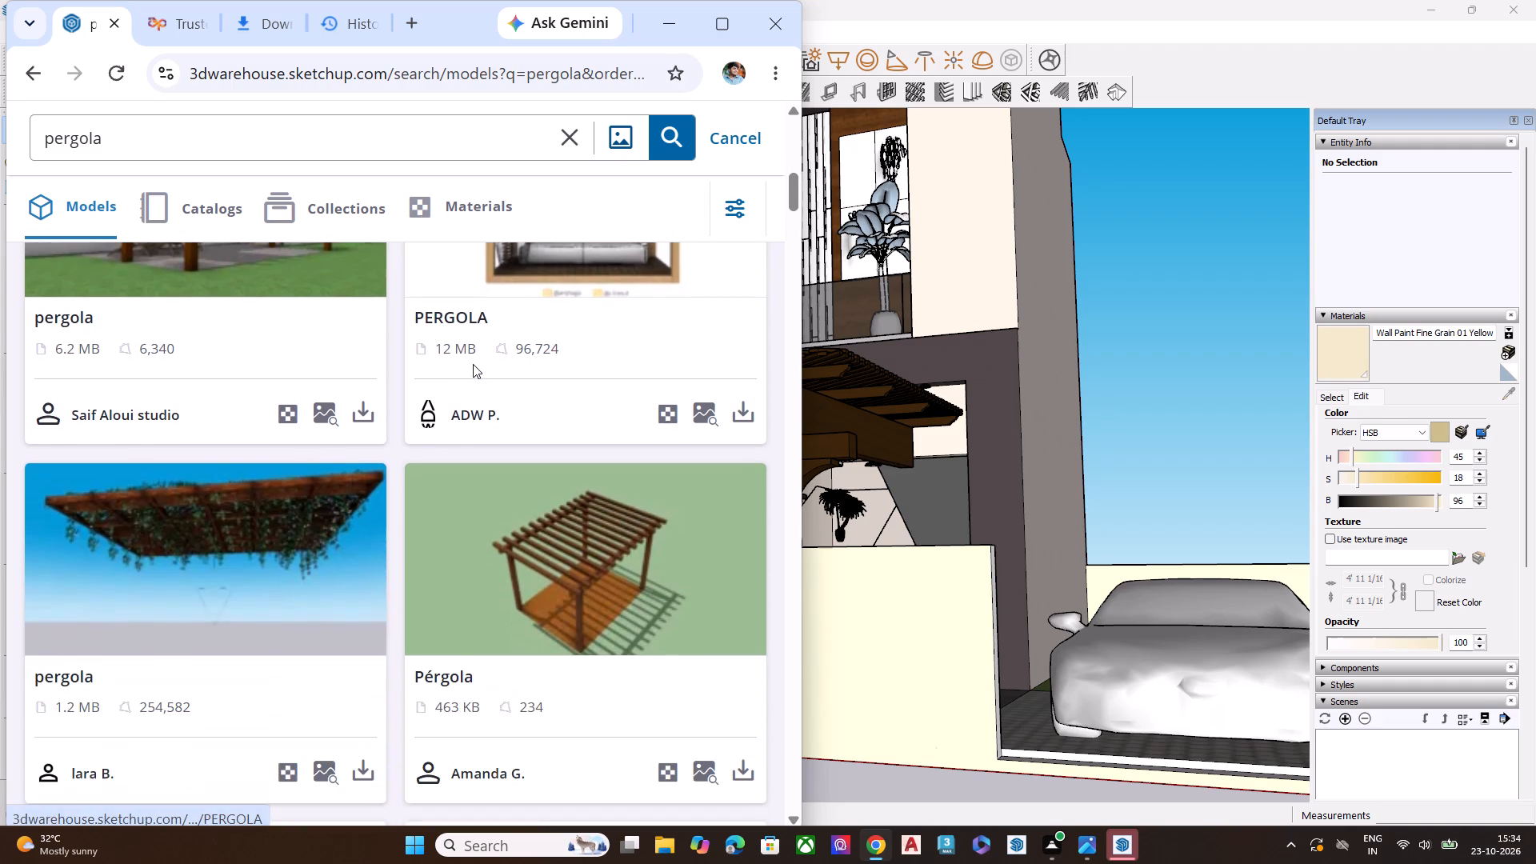
pyautogui.scroll(-5, 470, 359)
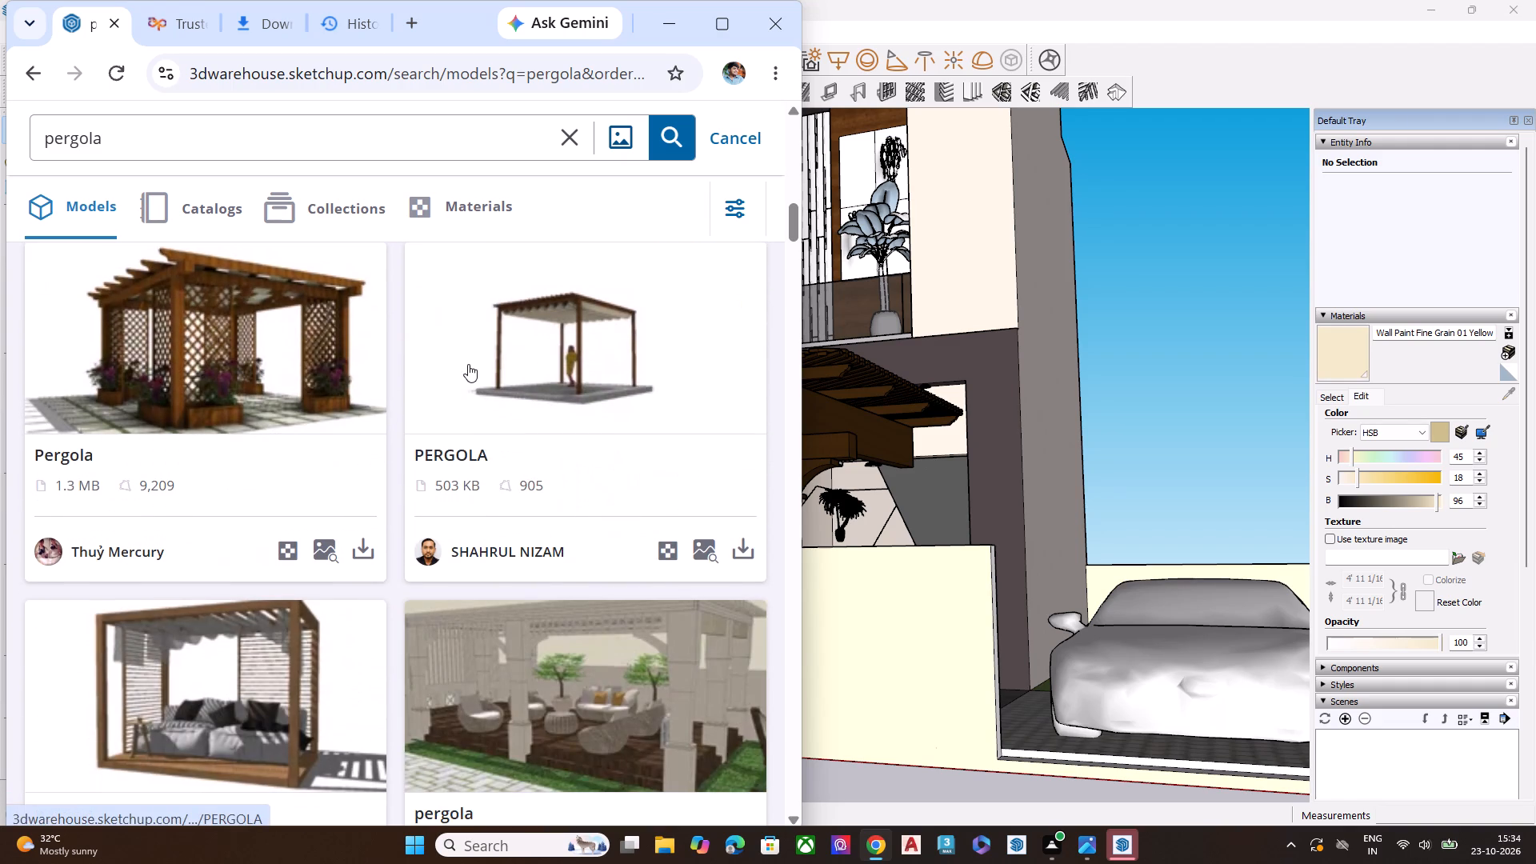
pyautogui.scroll(4, 374, 396)
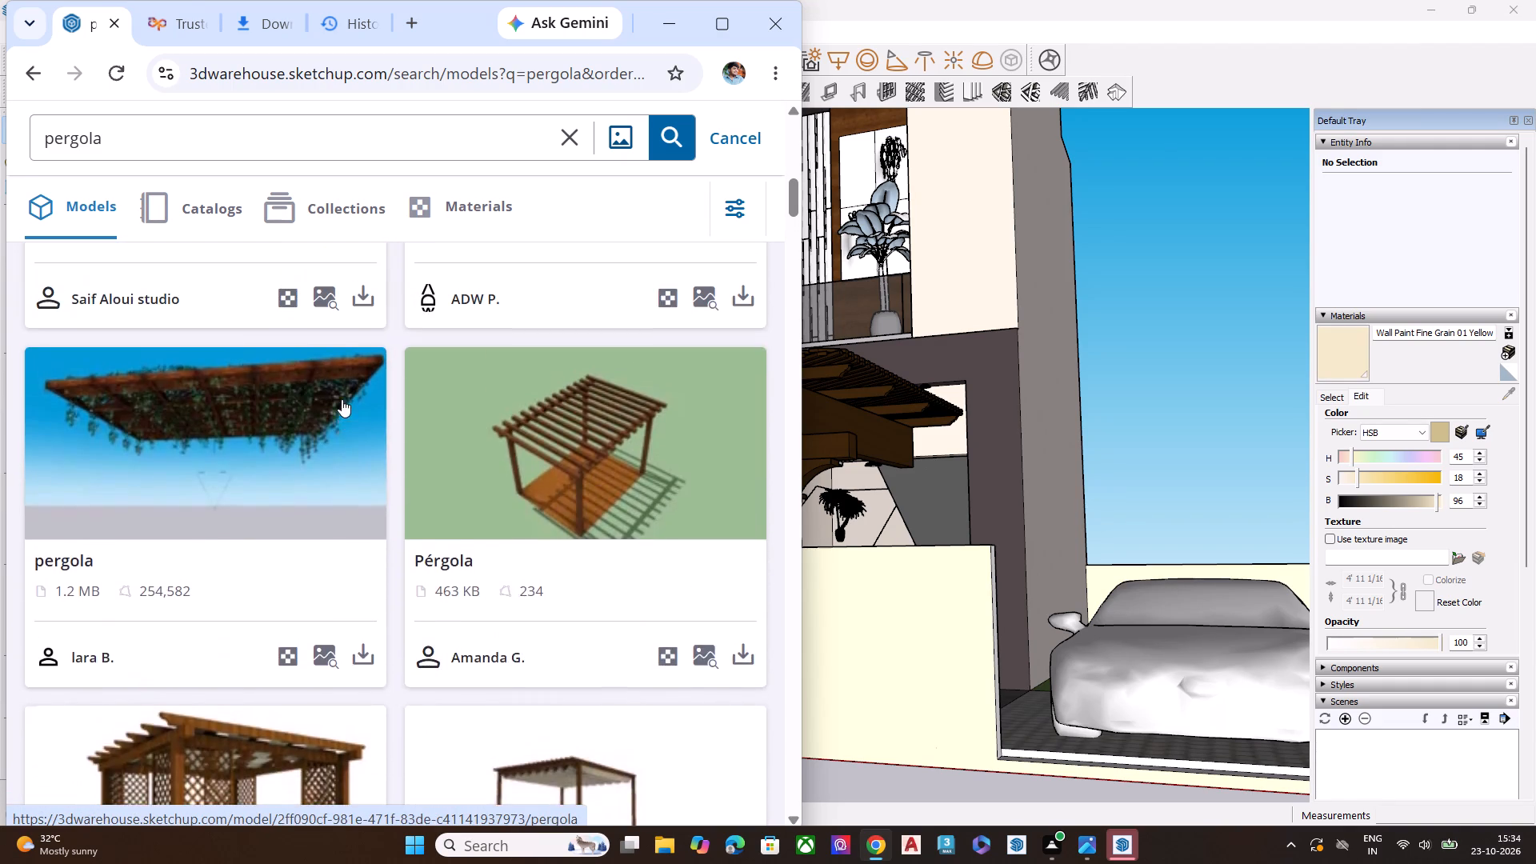
pyautogui.scroll(-5, 342, 399)
pyautogui.scroll(-11, 520, 408)
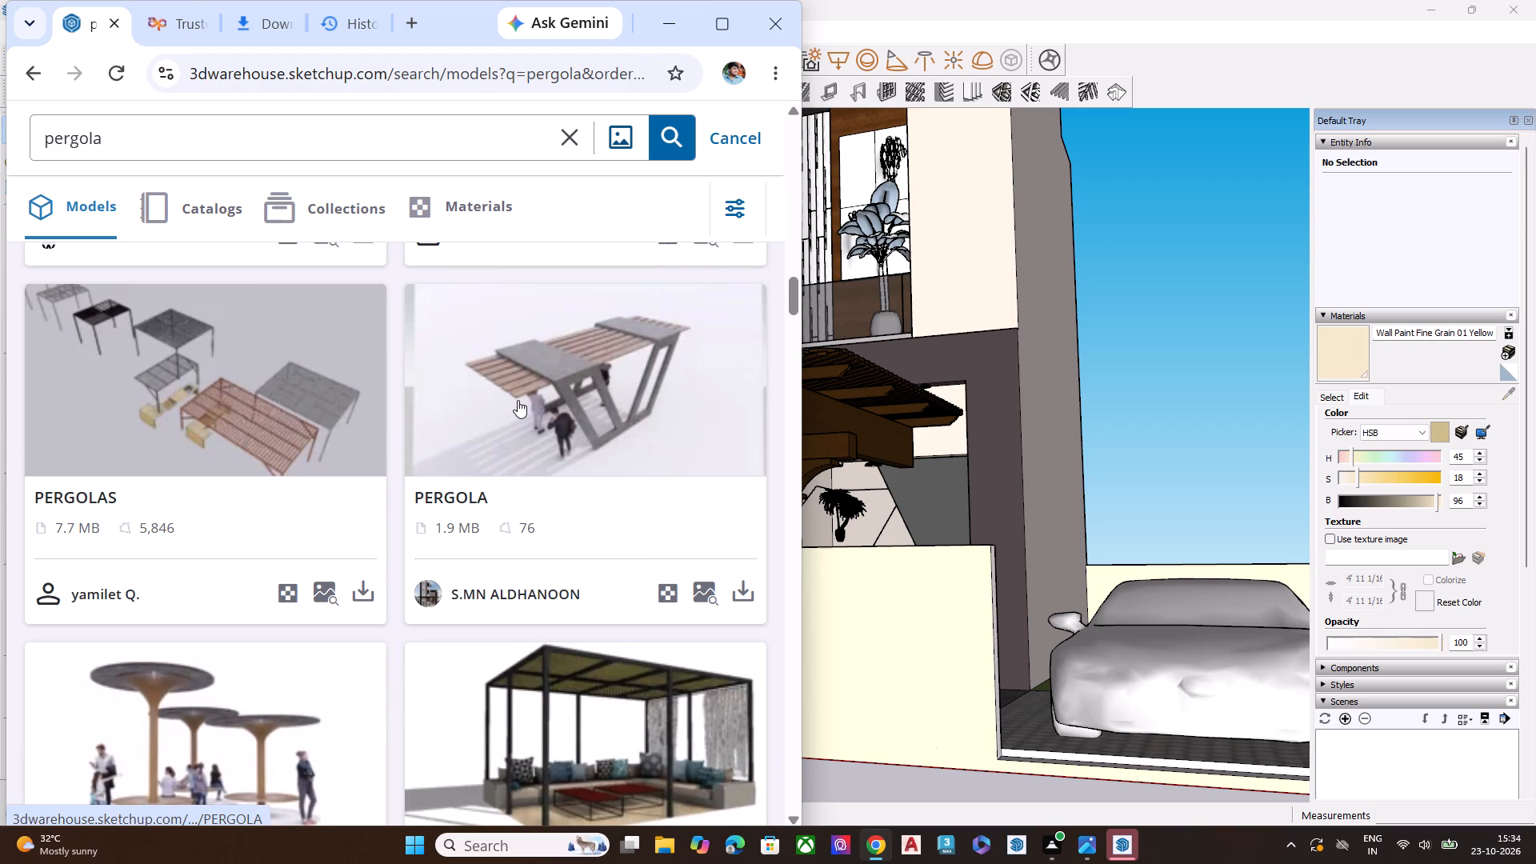
pyautogui.scroll(-4, 518, 400)
pyautogui.scroll(-4, 492, 482)
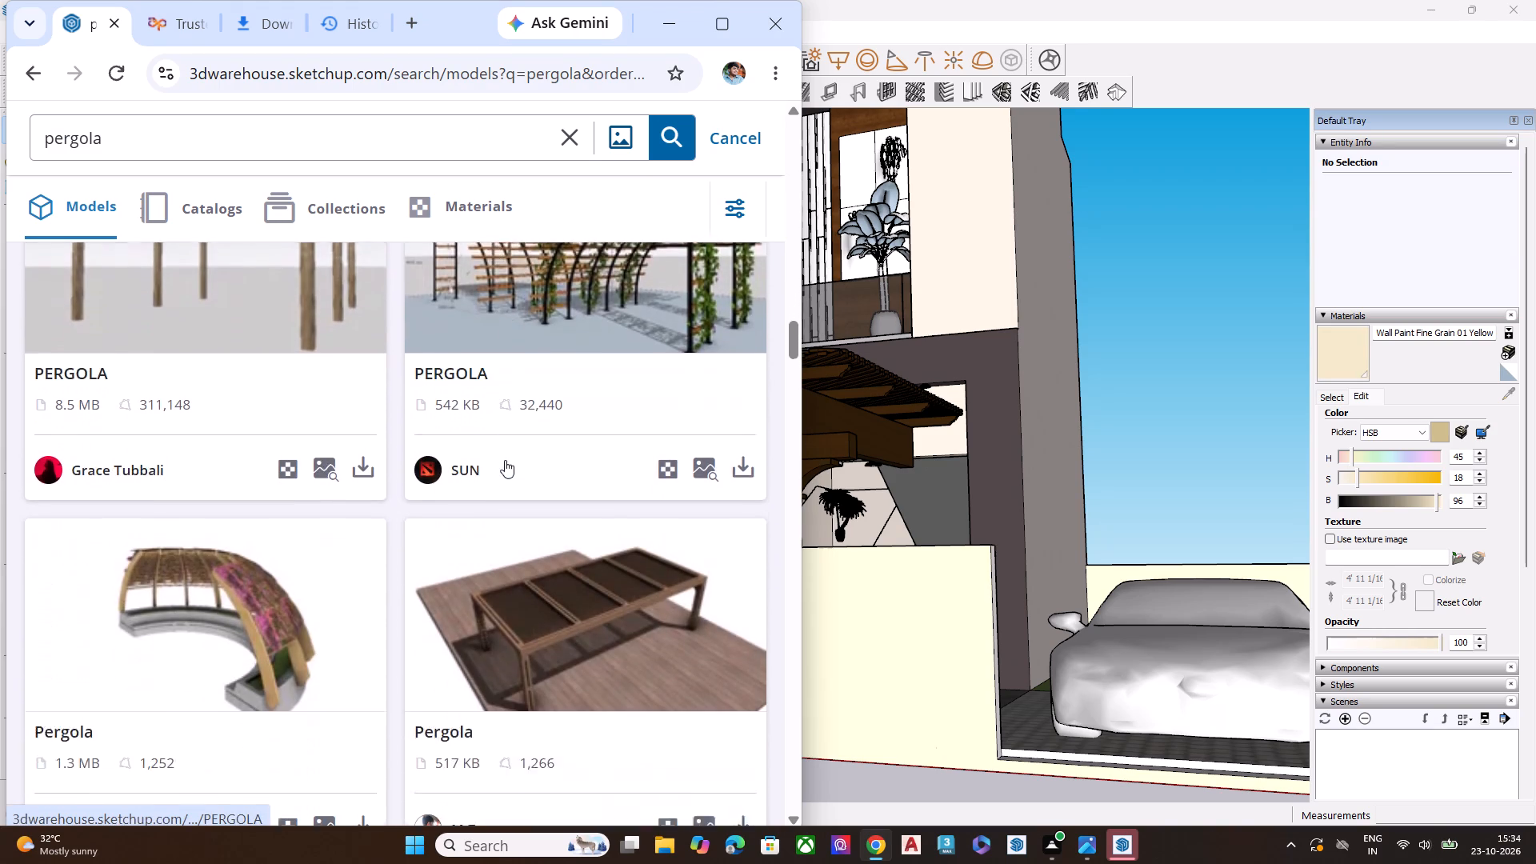
pyautogui.scroll(-2, 506, 445)
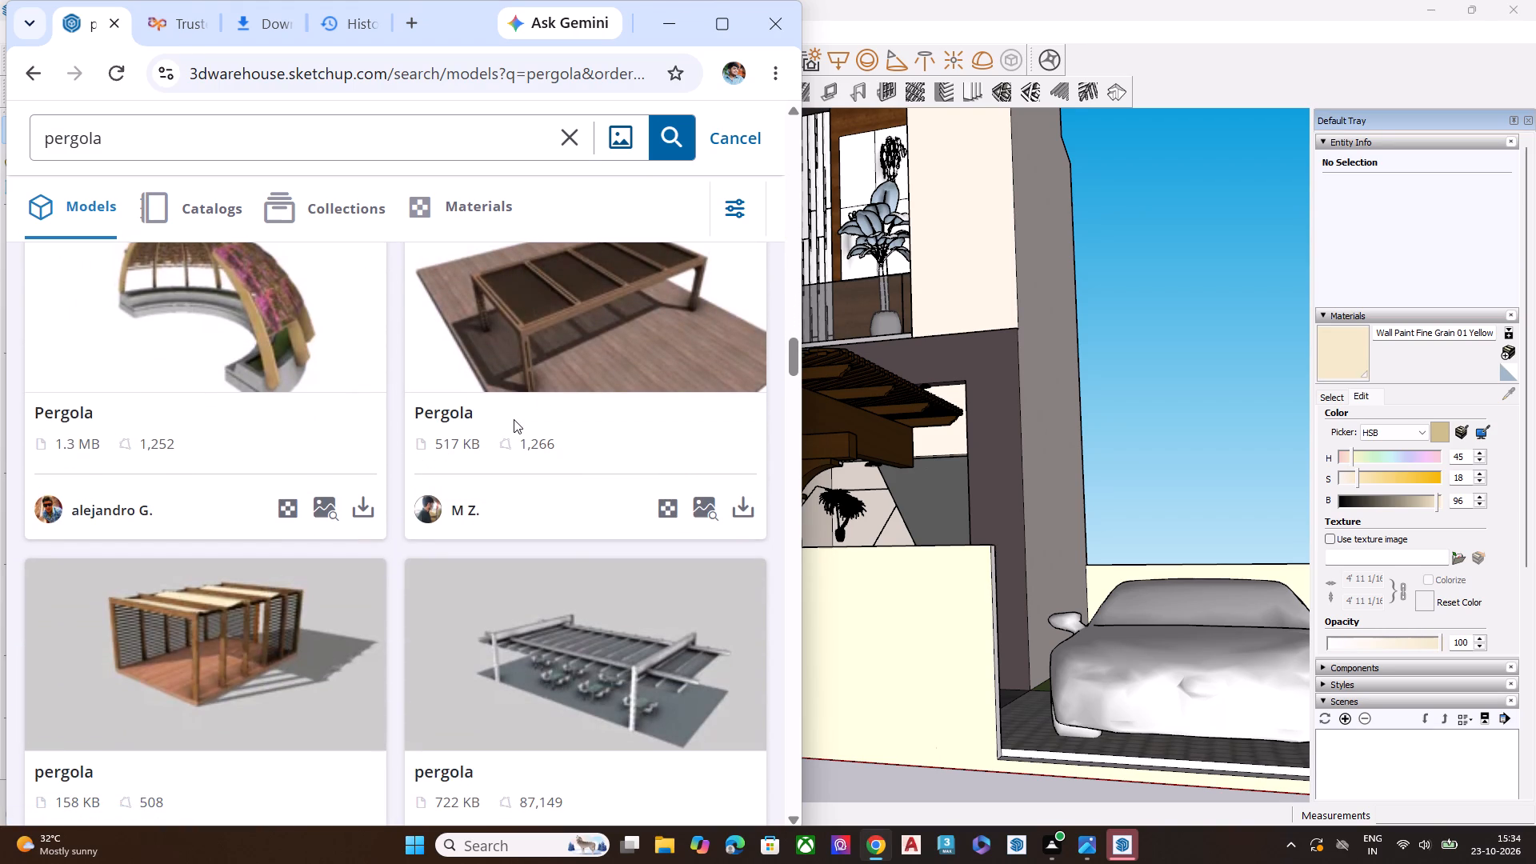
pyautogui.scroll(-4, 514, 415)
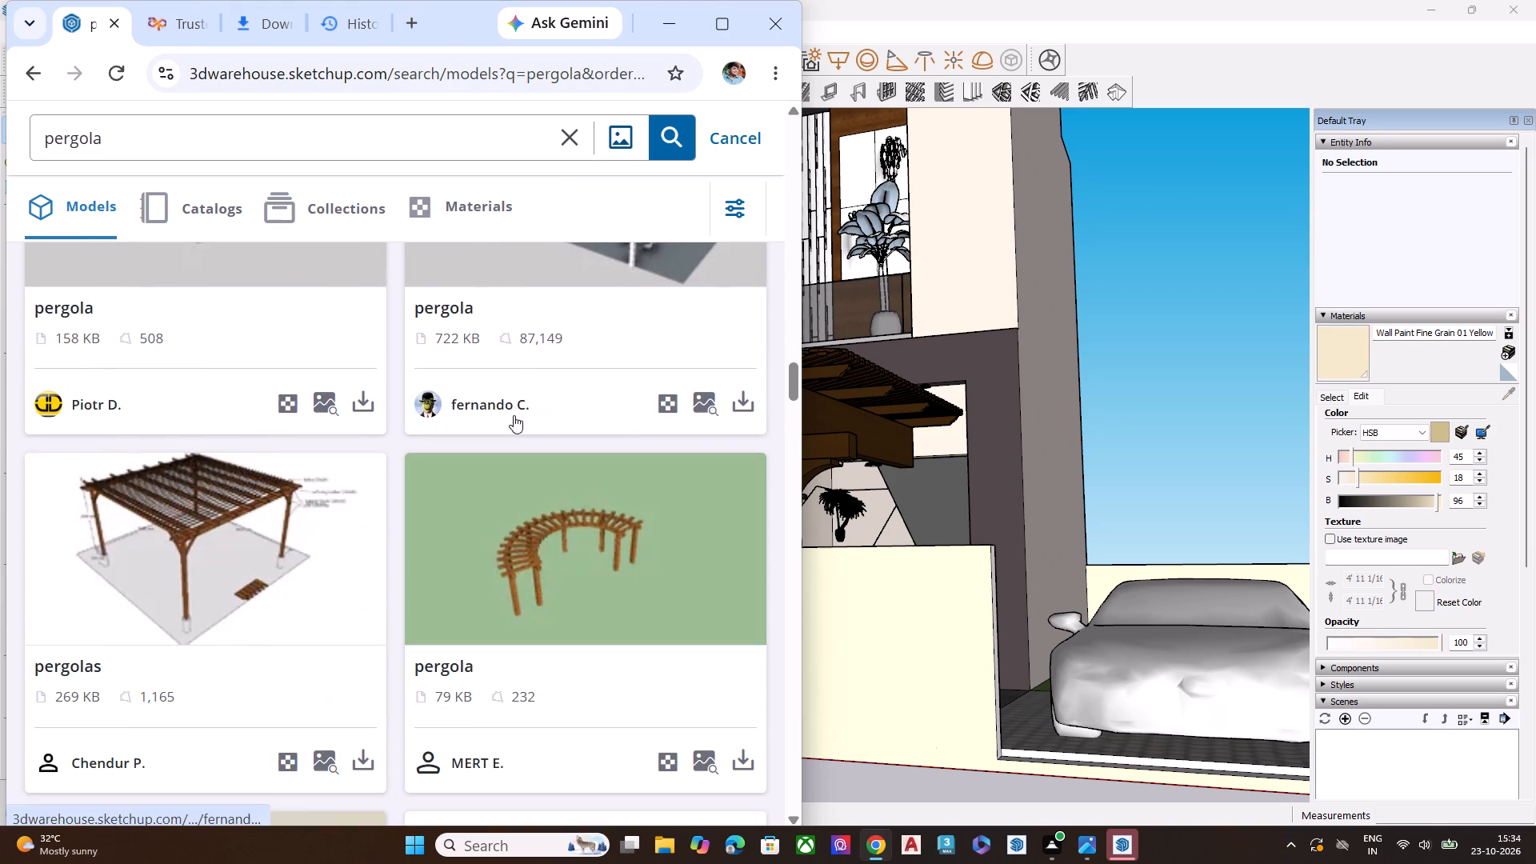
pyautogui.click(774, 28)
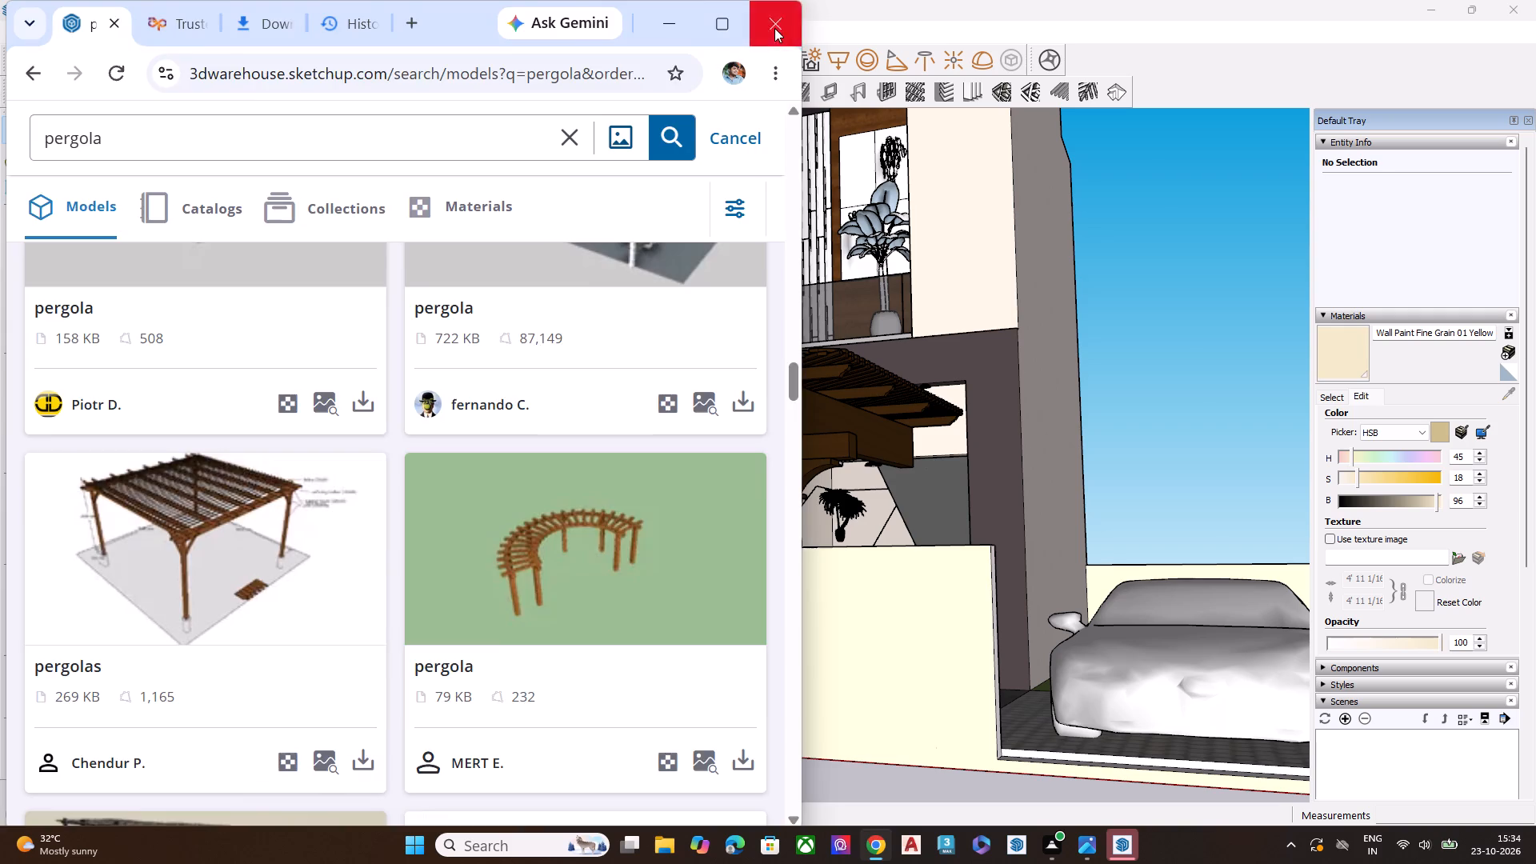
# Examine the whole house elevation in SketchUp from the front and from the corners.
pyautogui.scroll(-2, 486, 401)
pyautogui.scroll(1, 487, 407)
pyautogui.scroll(-3, 488, 408)
pyautogui.scroll(1, 521, 511)
pyautogui.scroll(-3, 524, 515)
pyautogui.moveTo(675, 524); pyautogui.dragTo(1070, 546, button='middle')
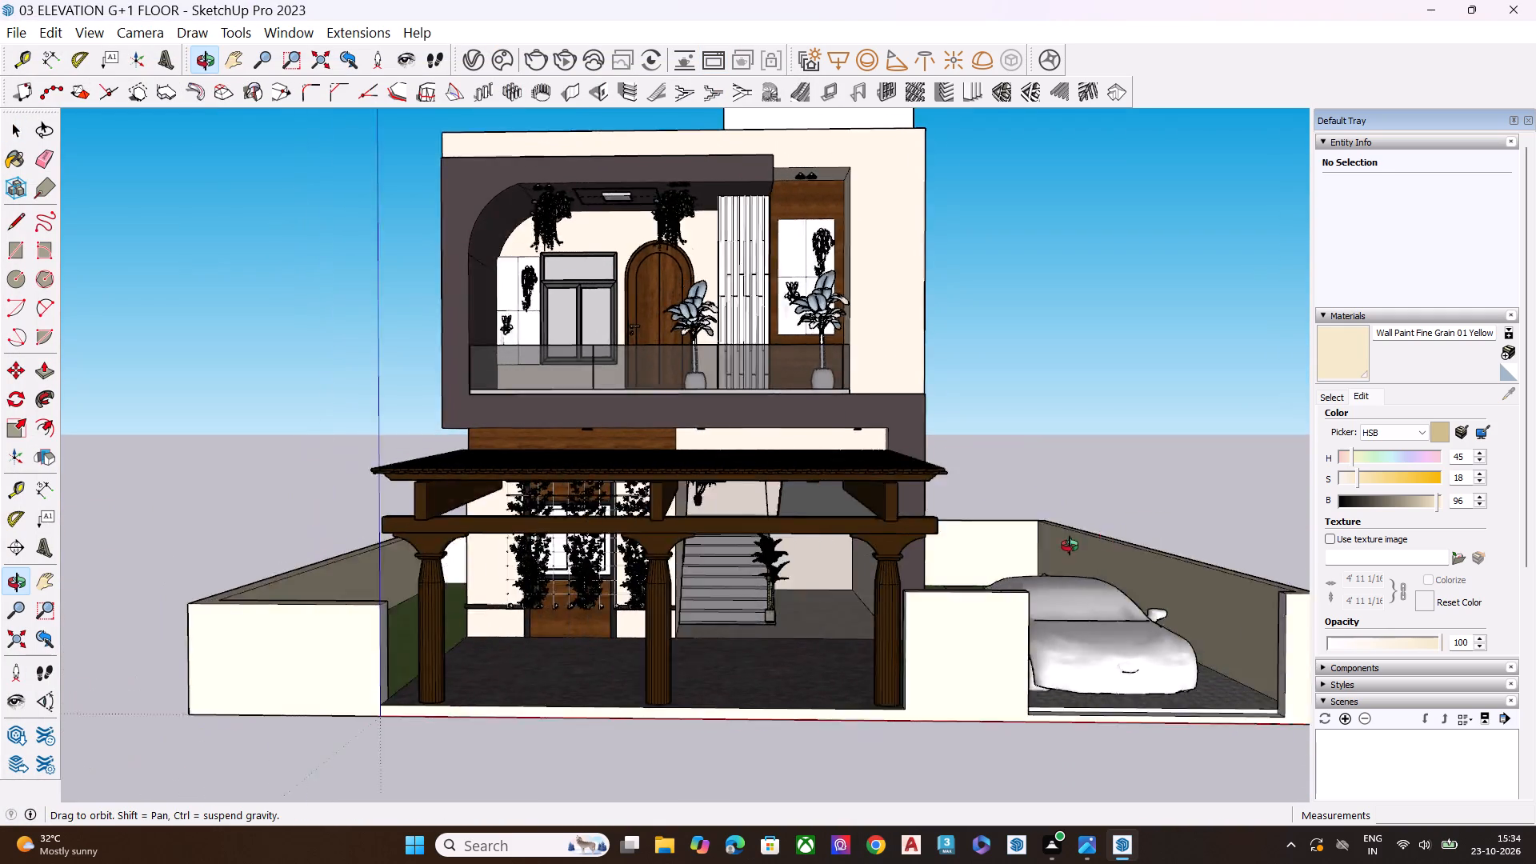
pyautogui.moveTo(1070, 546); pyautogui.dragTo(1163, 534, button='middle')
pyautogui.scroll(-7, 565, 507)
pyautogui.scroll(9, 862, 338)
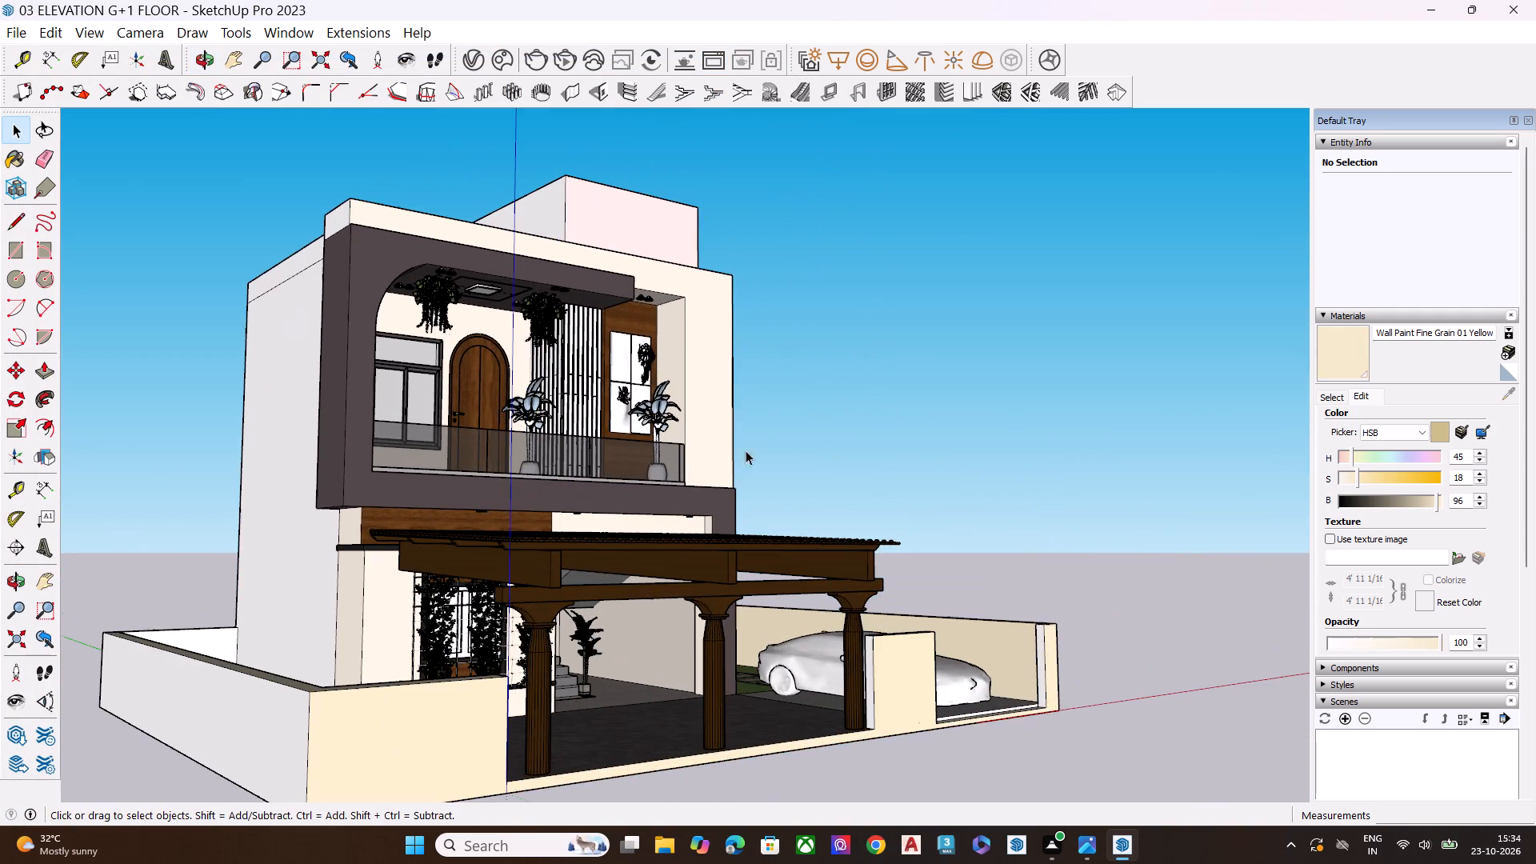
pyautogui.moveTo(660, 478); pyautogui.dragTo(308, 450, button='middle')
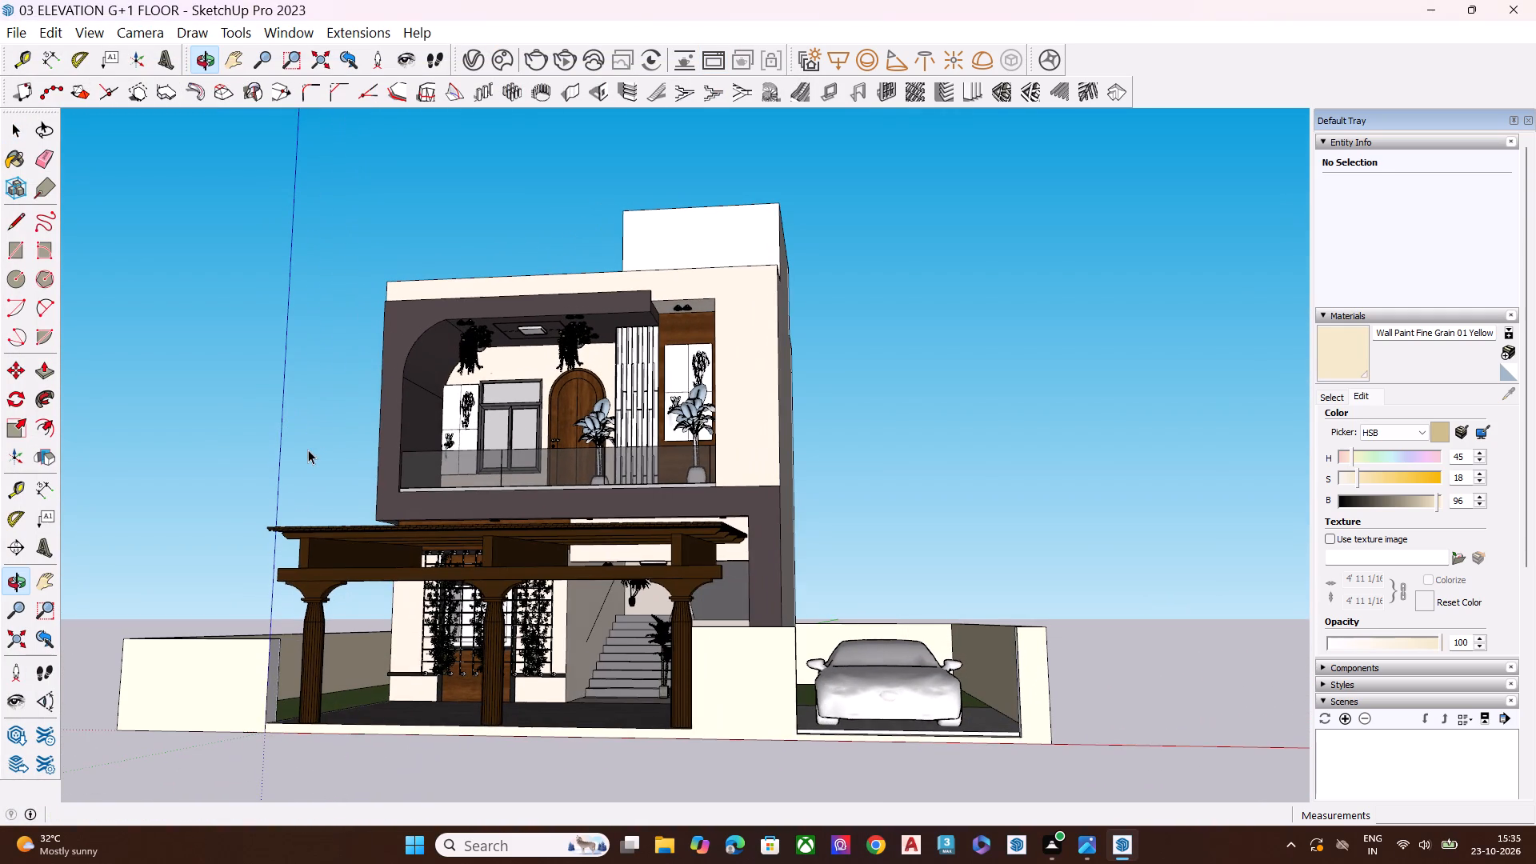
# Give the V-Ray SunLight a custom orientation with a horizontal angle of about 350.2 and a vertical angle of about 59.
pyautogui.click(466, 63)
pyautogui.click(680, 74)
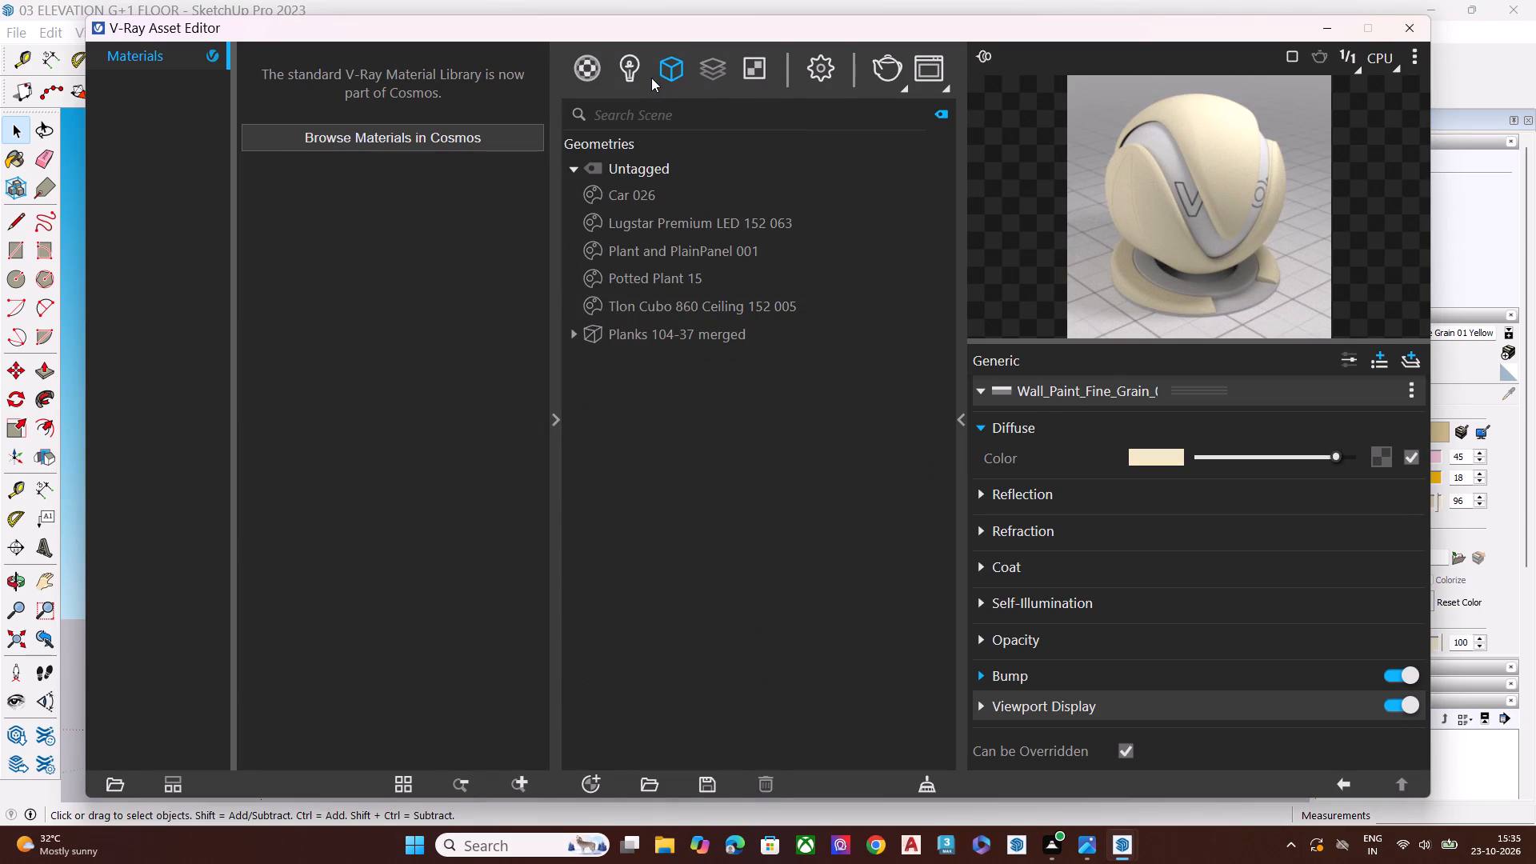
pyautogui.click(627, 68)
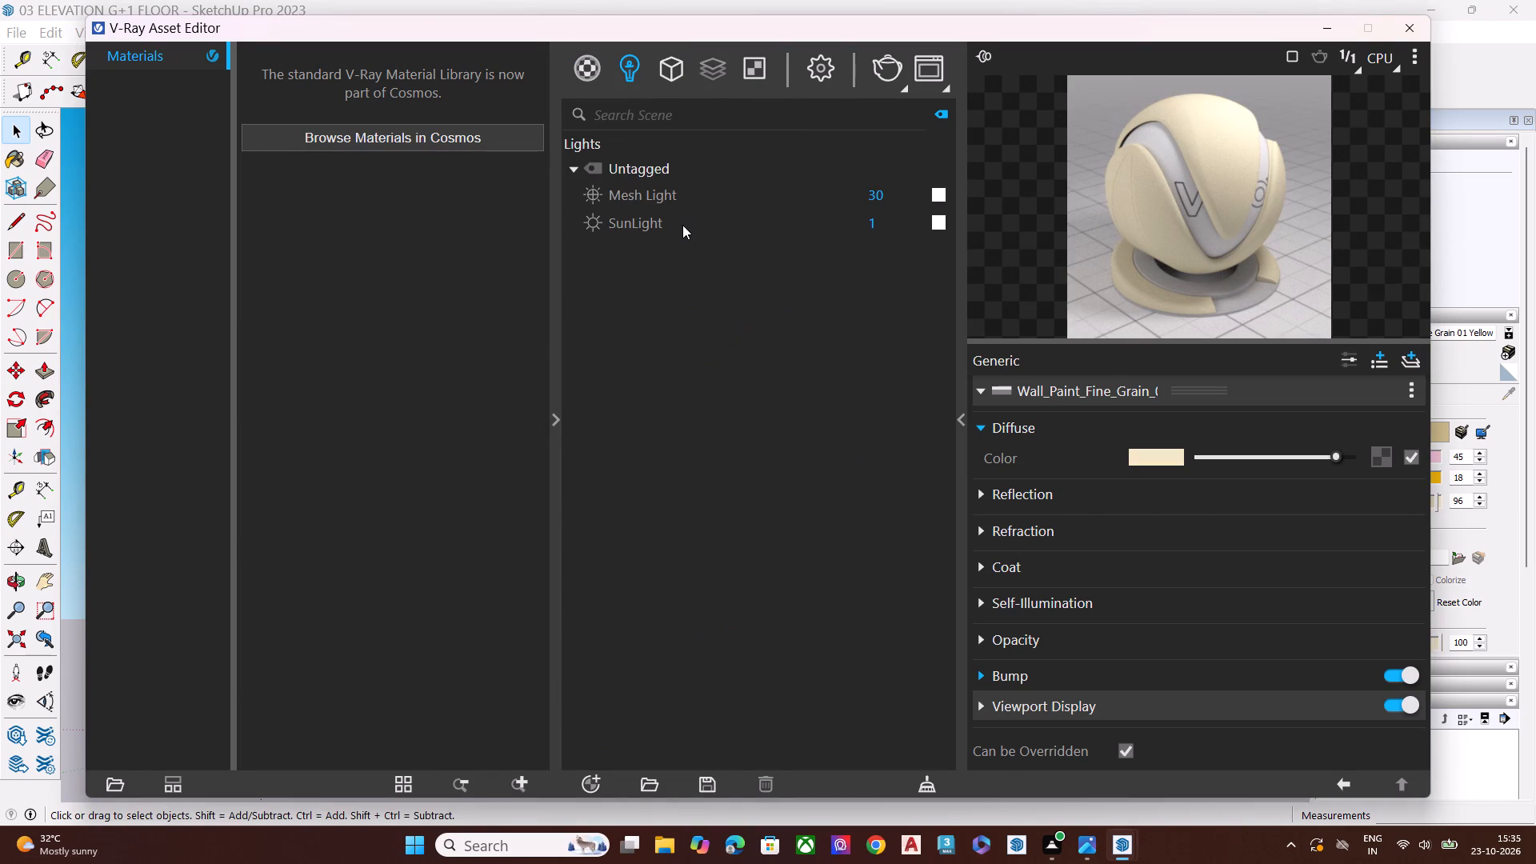
pyautogui.click(682, 225)
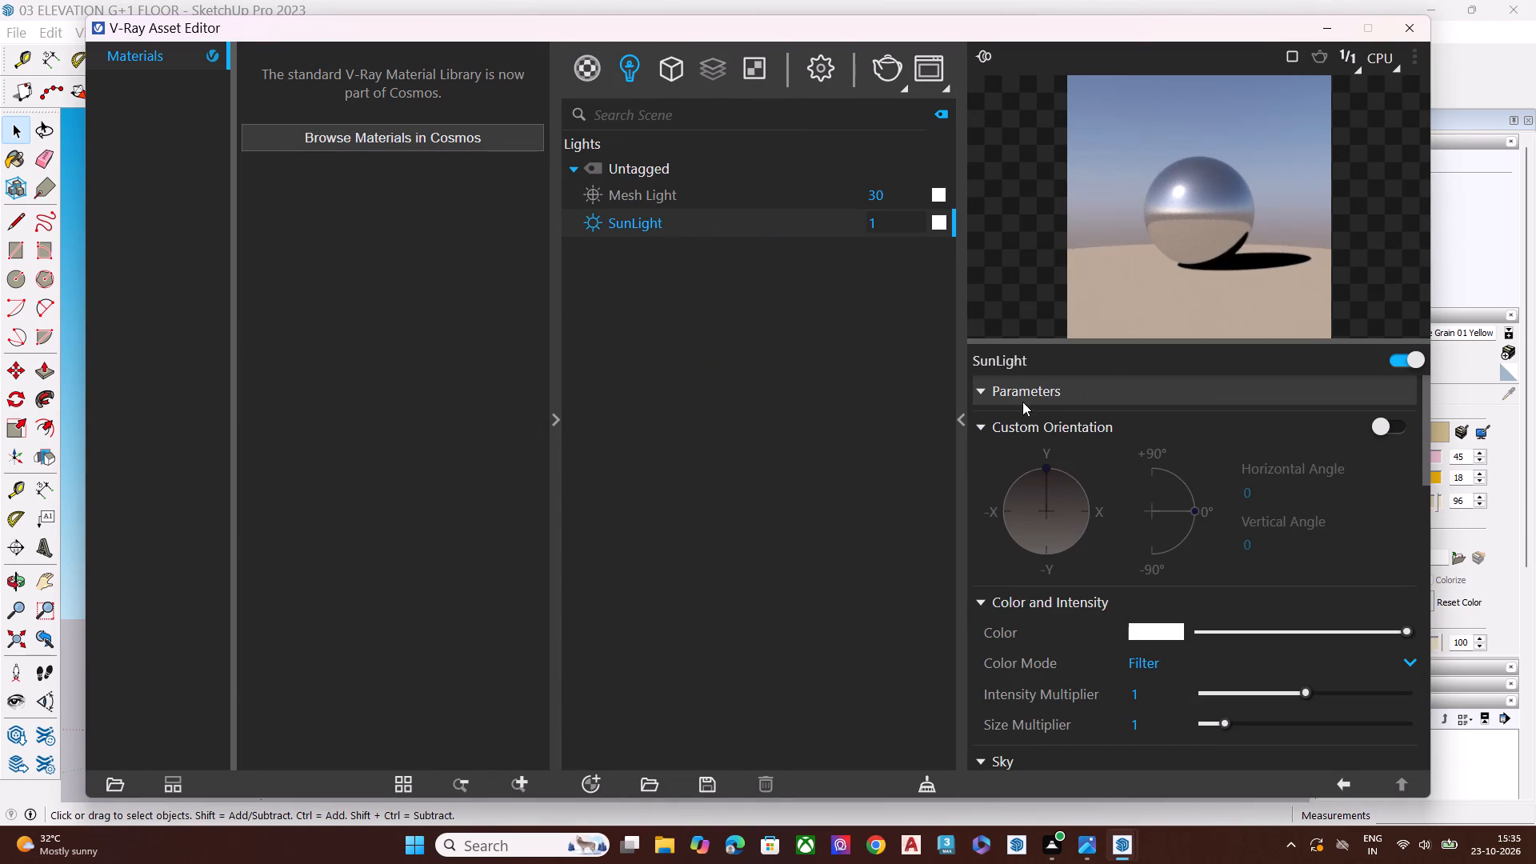
pyautogui.click(1382, 420)
pyautogui.click(1040, 466)
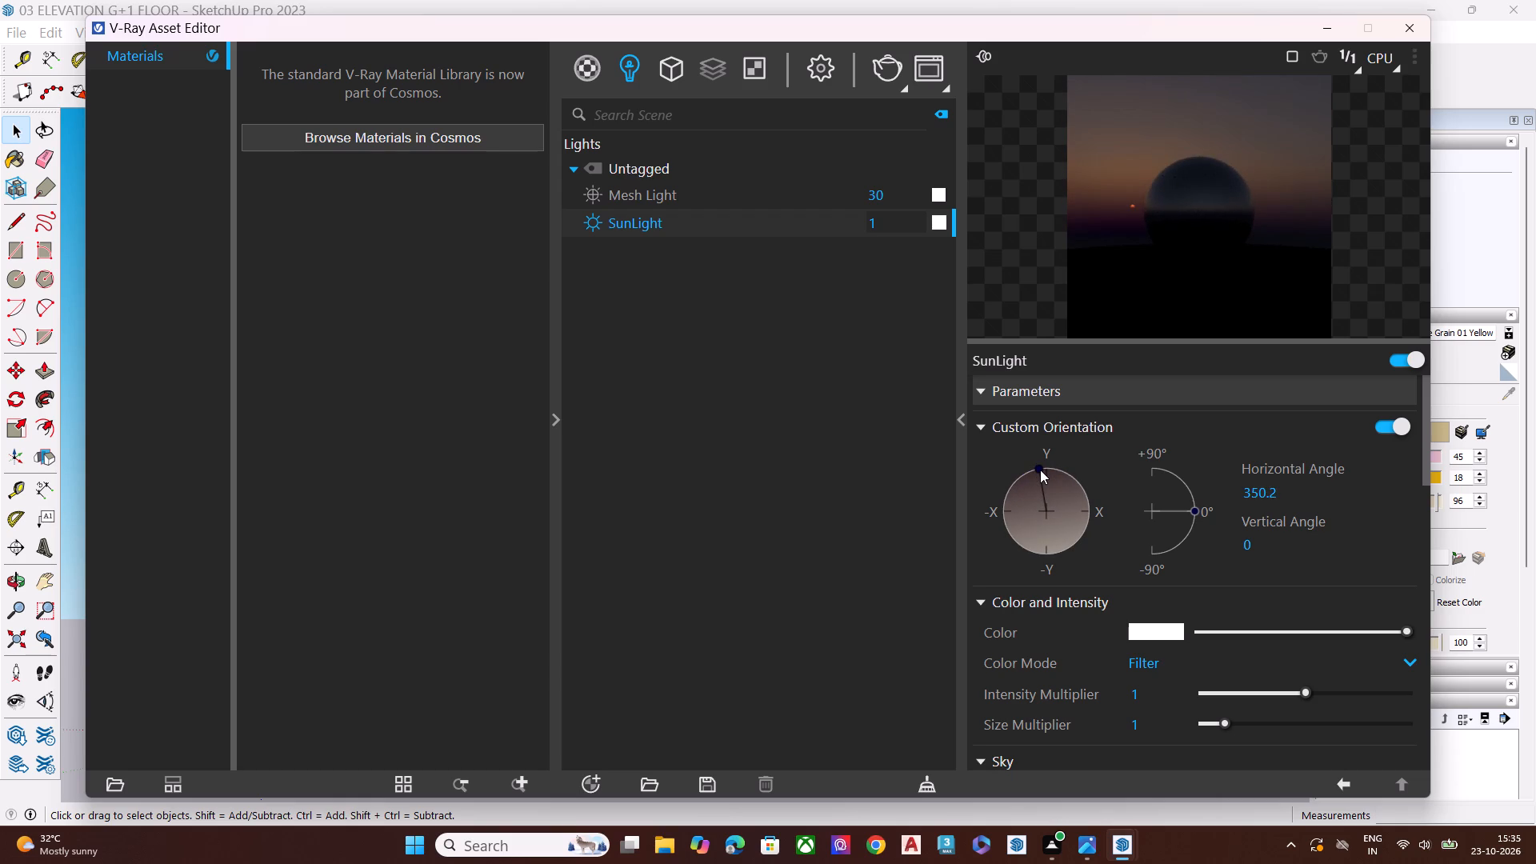
pyautogui.moveTo(1187, 506); pyautogui.dragTo(1183, 496)
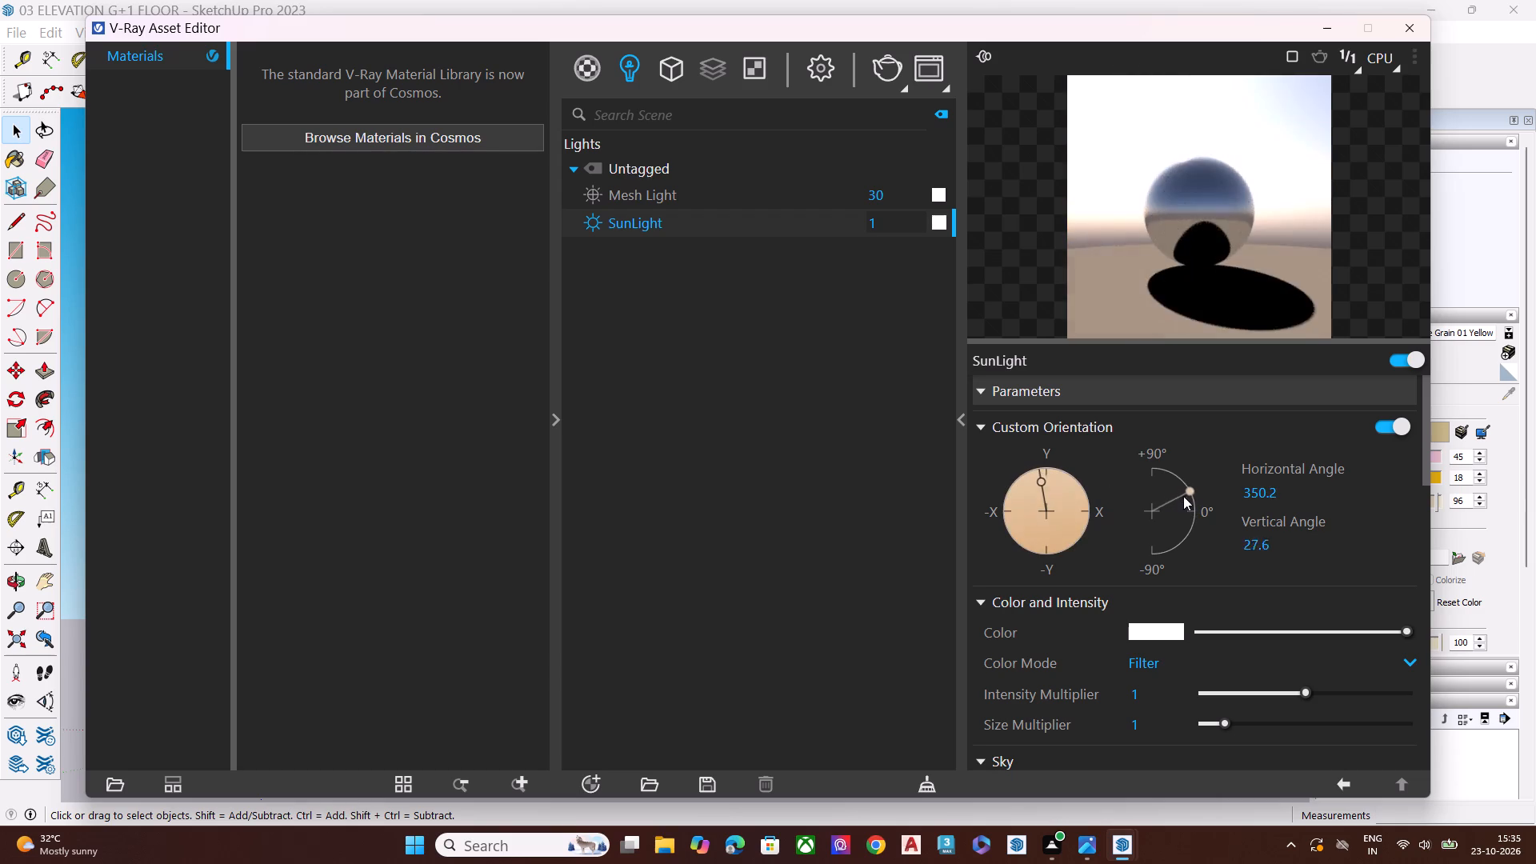
pyautogui.moveTo(1183, 496); pyautogui.dragTo(1188, 510)
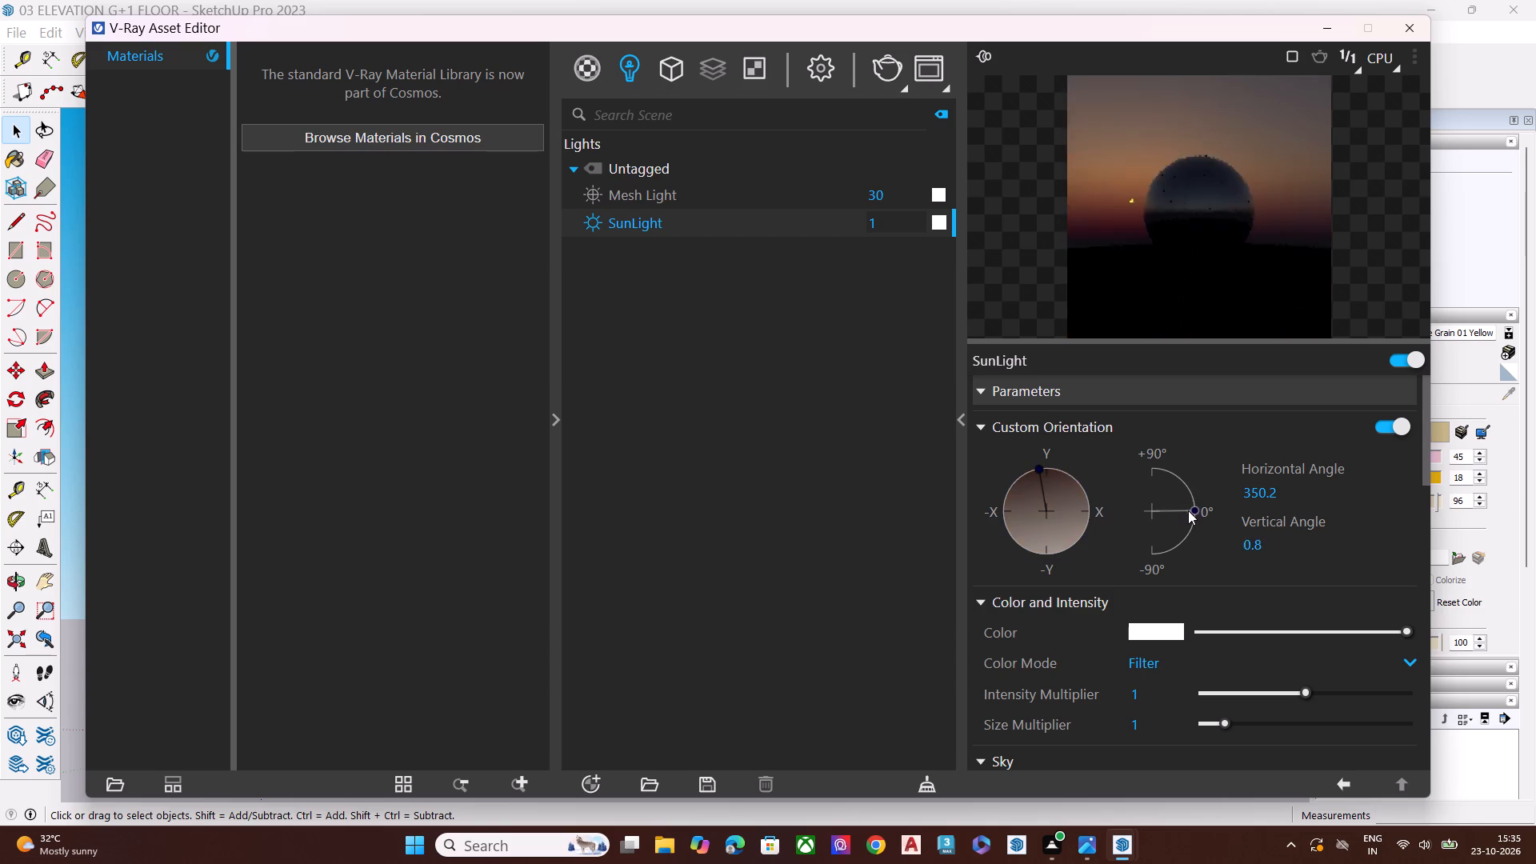
pyautogui.moveTo(1188, 510); pyautogui.dragTo(1150, 477)
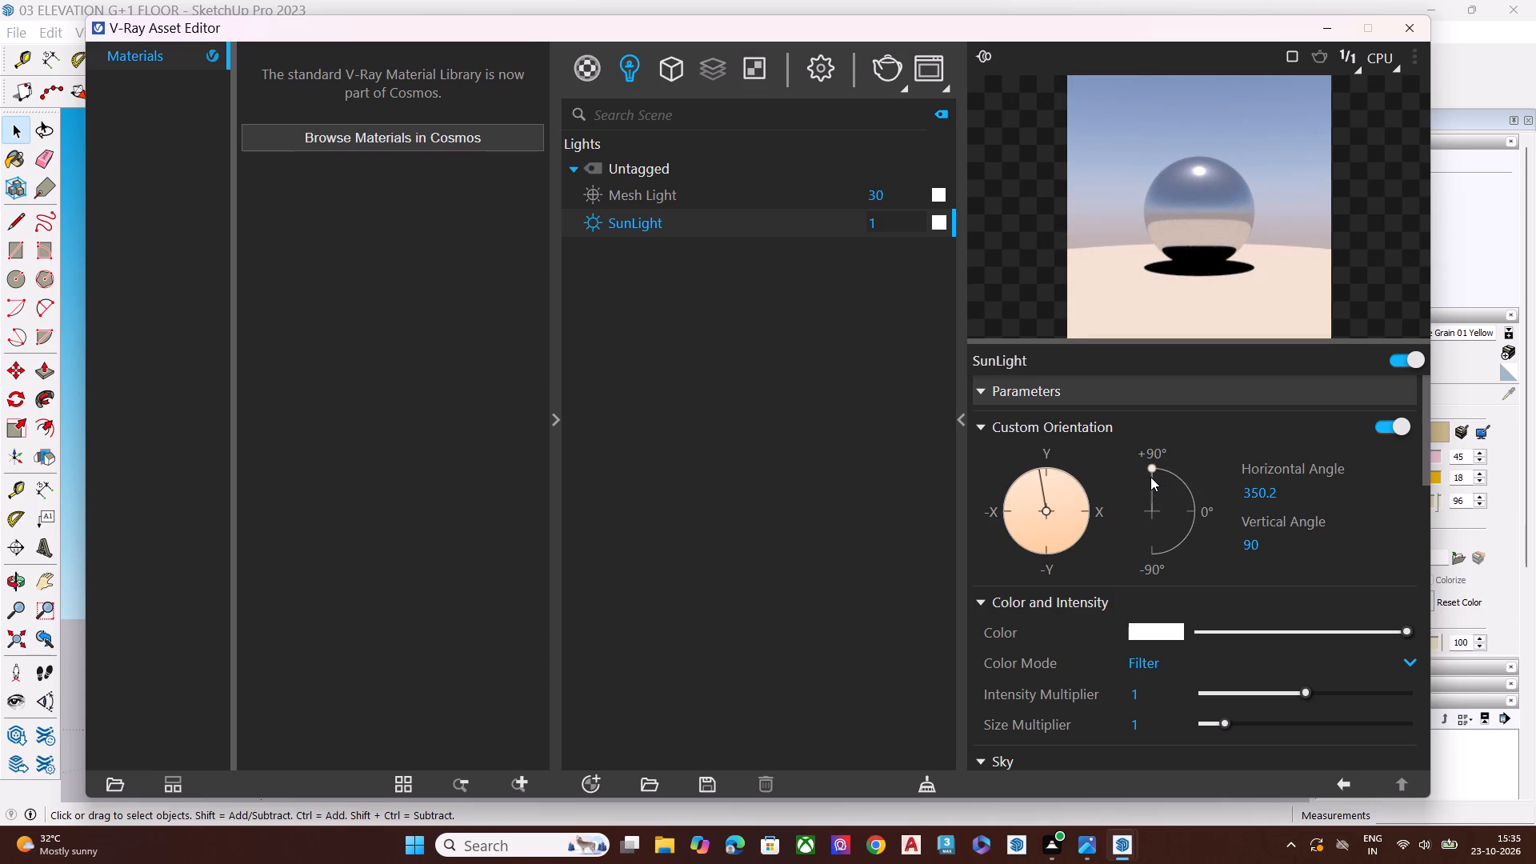
pyautogui.moveTo(1150, 477); pyautogui.dragTo(1181, 486)
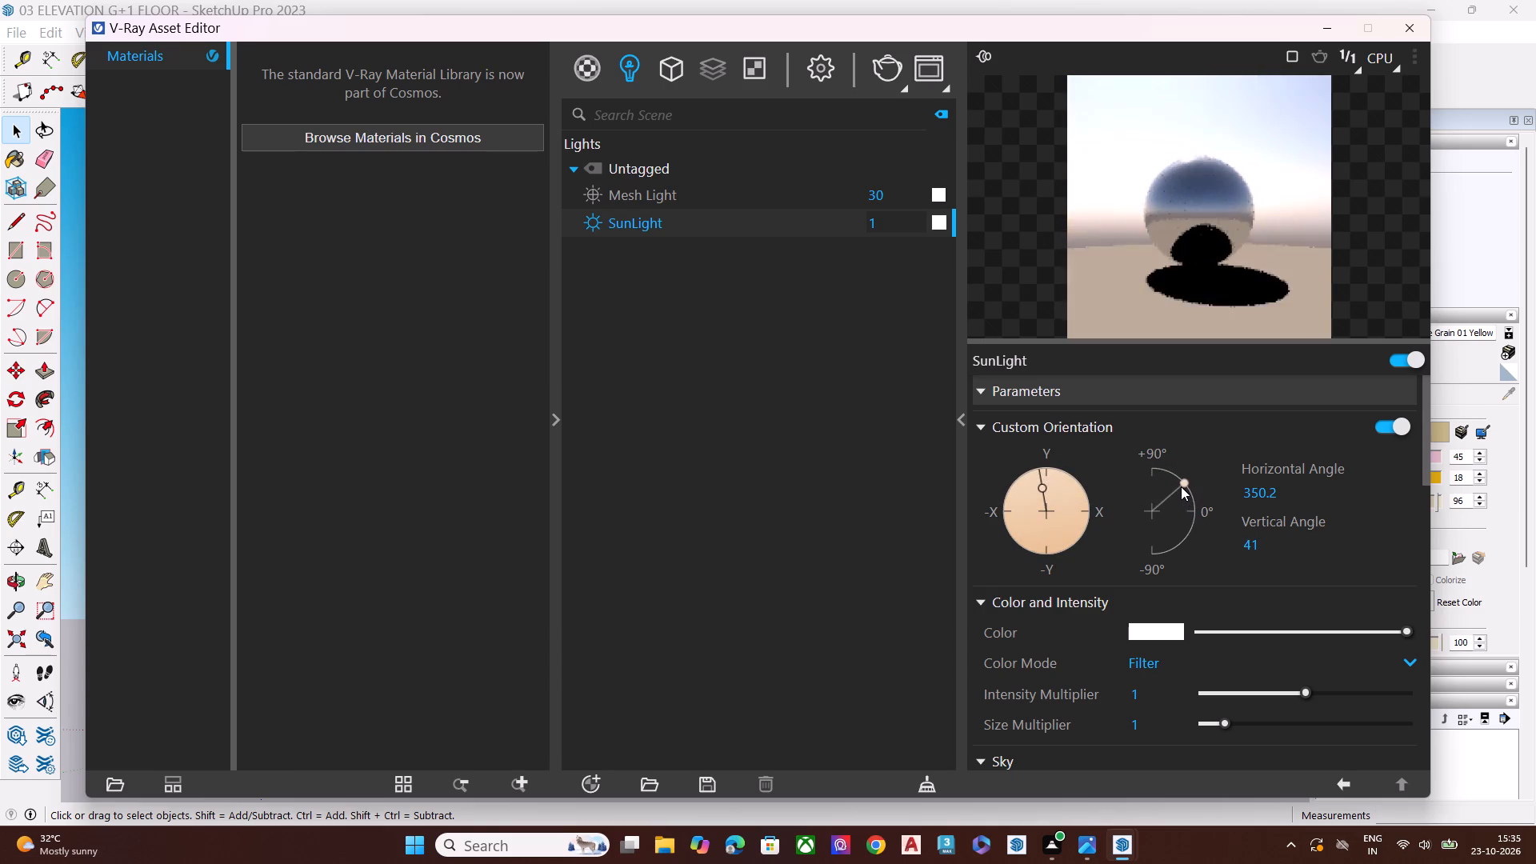
pyautogui.moveTo(1181, 486); pyautogui.dragTo(1173, 477)
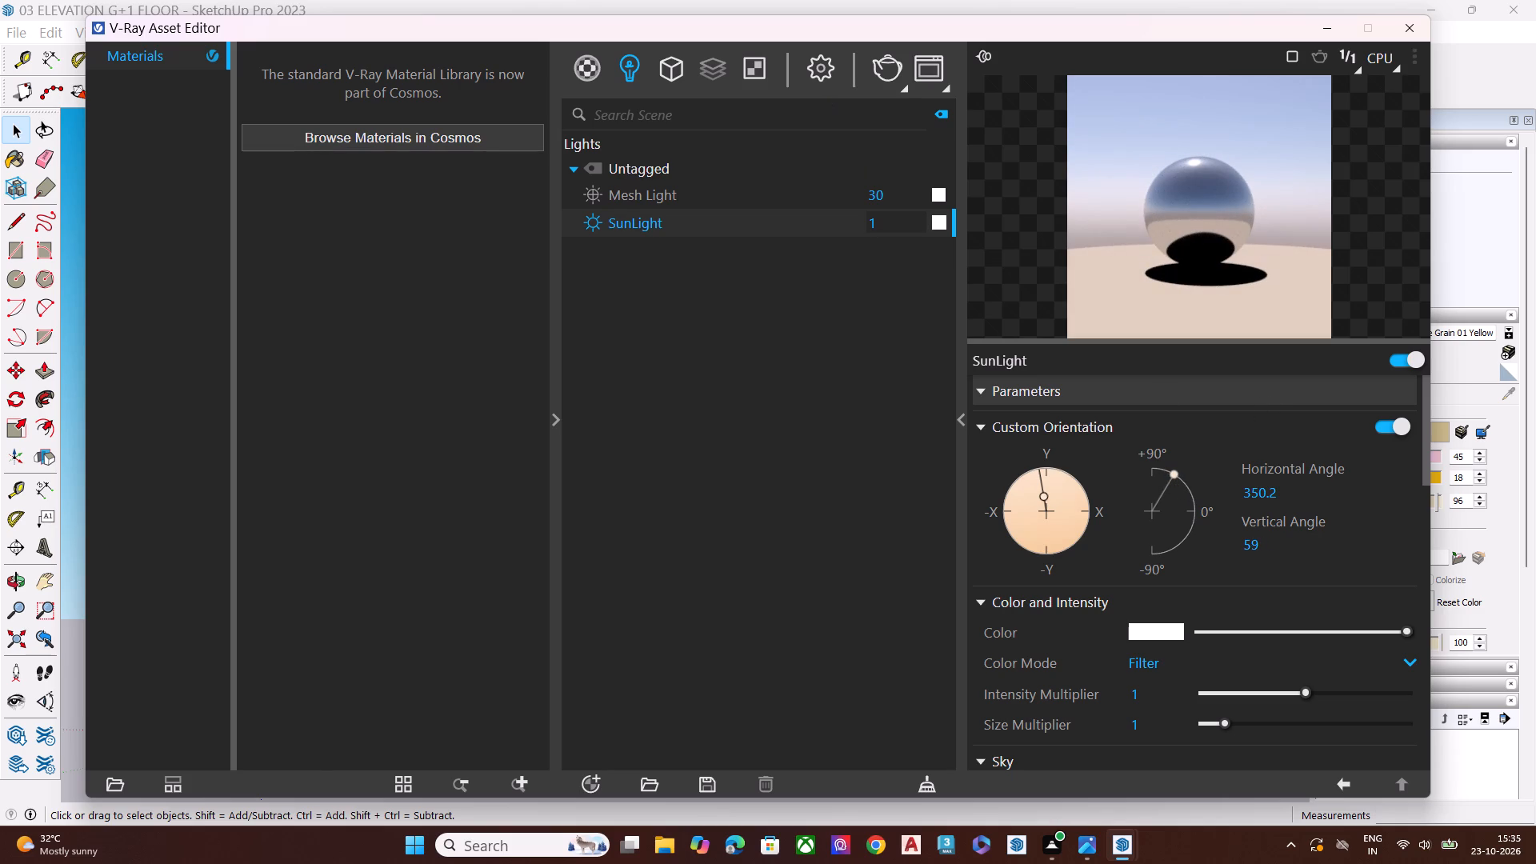
# Raise the V-Ray render quality to Medium+ and set the denoiser to NVIDIA AI.
pyautogui.click(823, 67)
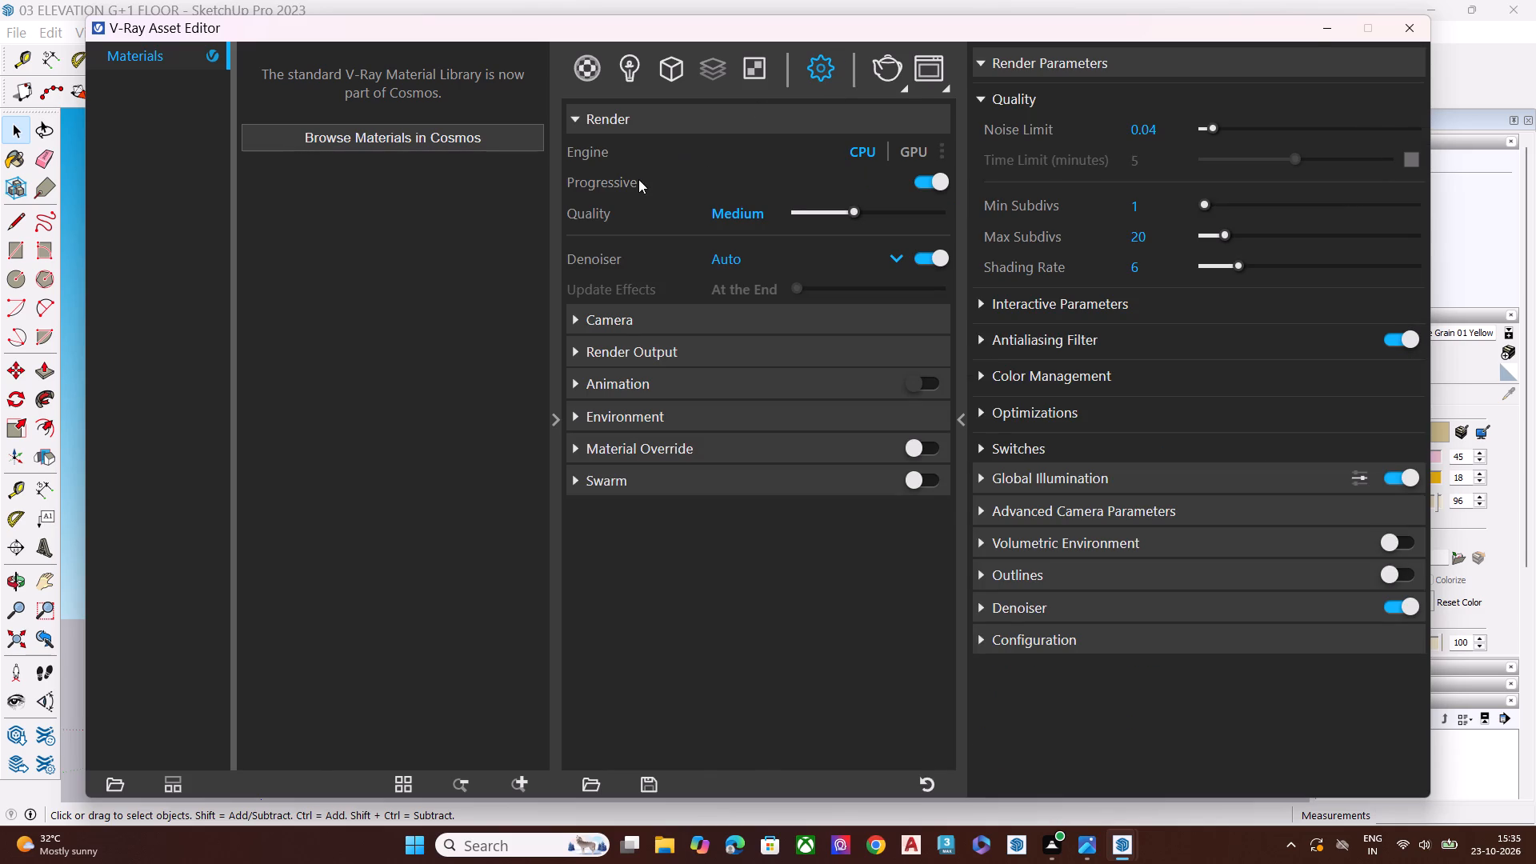
pyautogui.click(874, 212)
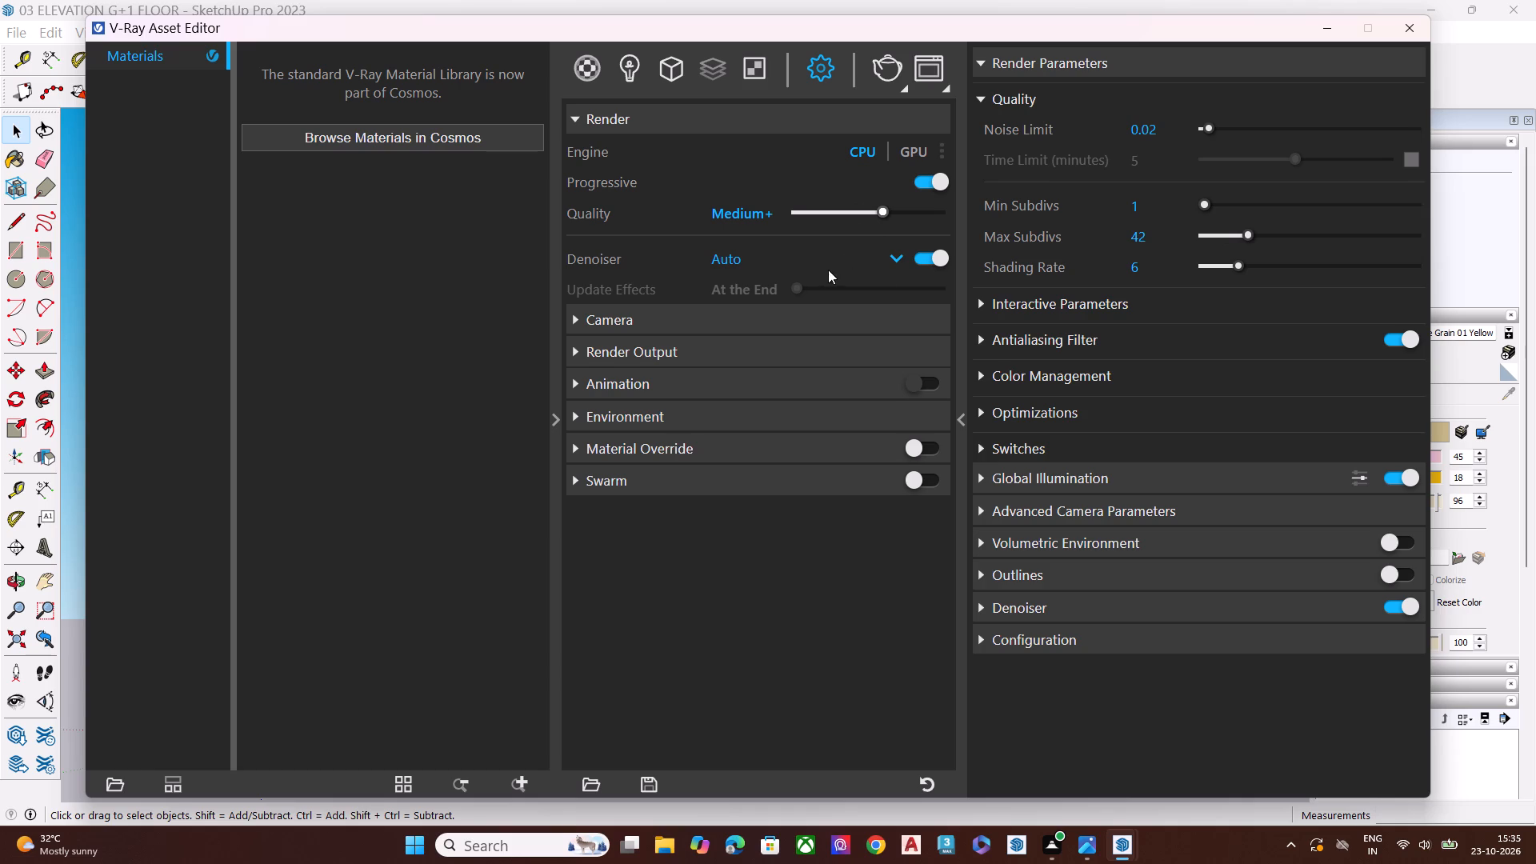
pyautogui.click(923, 258)
pyautogui.click(892, 258)
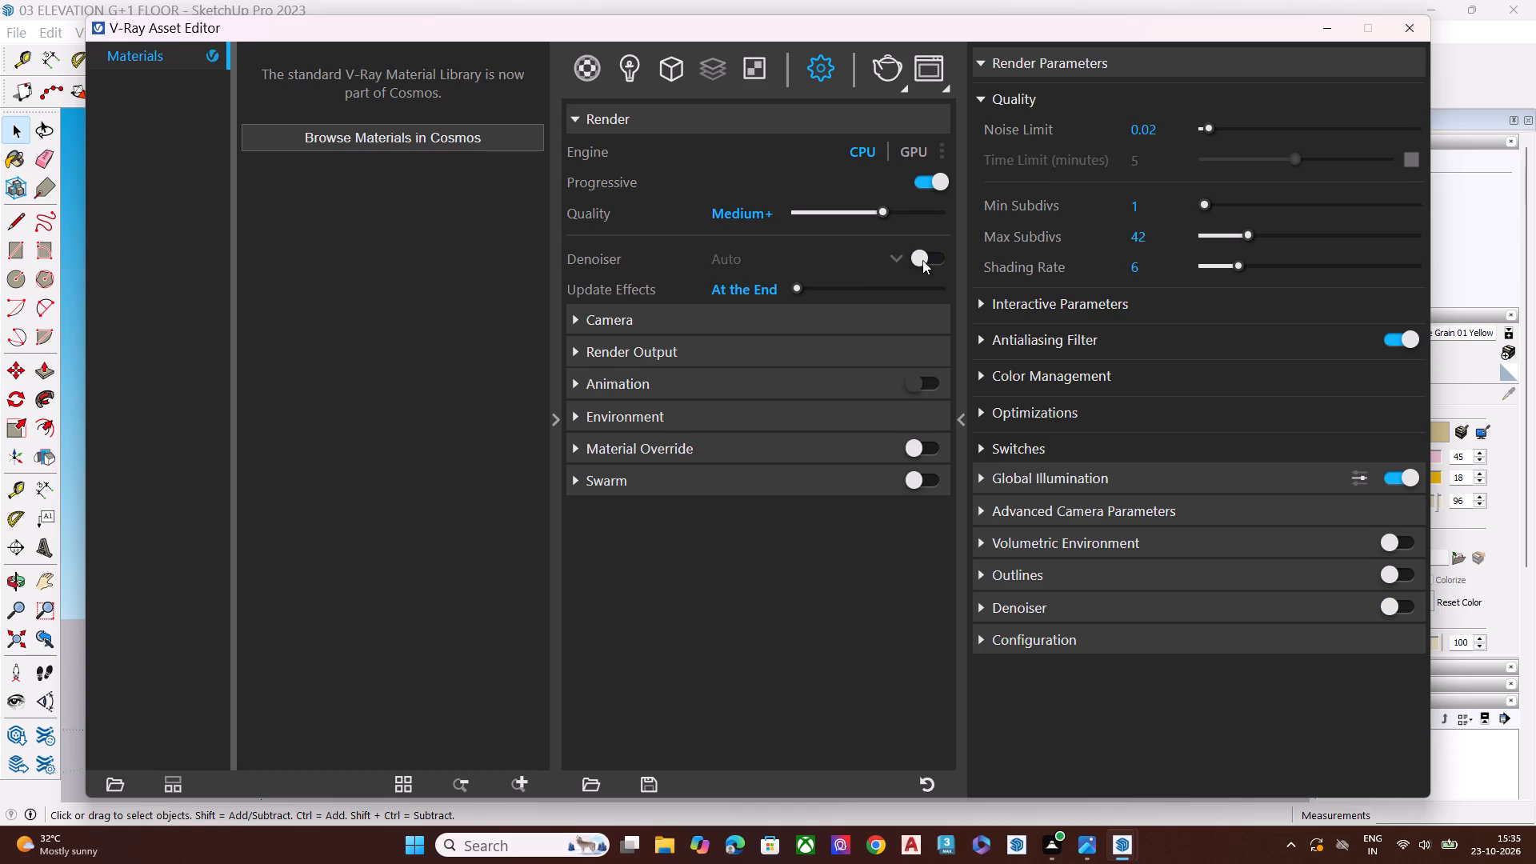
pyautogui.click(922, 260)
pyautogui.click(901, 255)
pyautogui.click(809, 355)
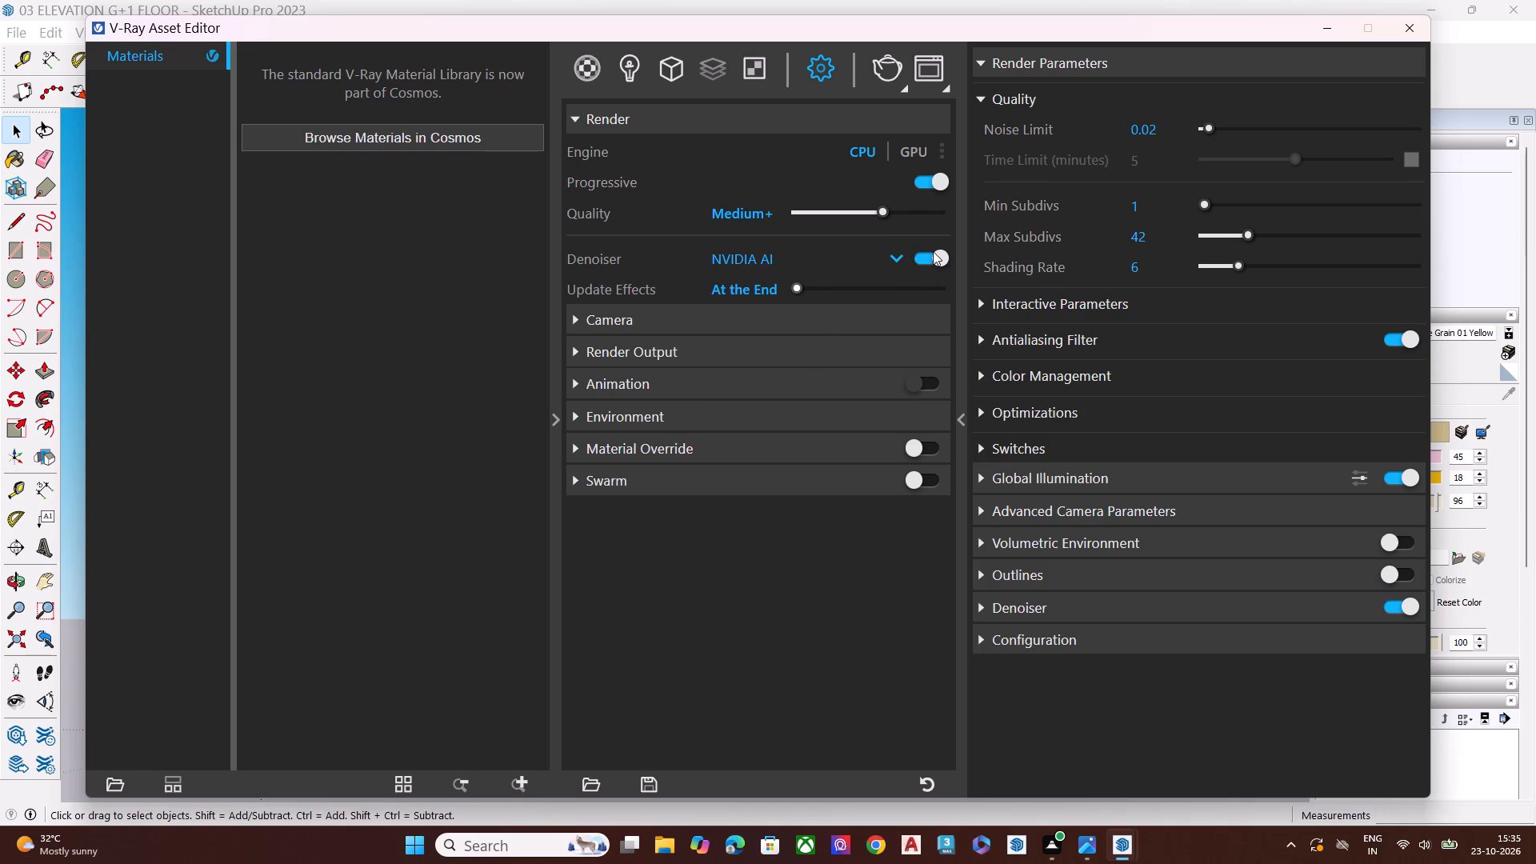
pyautogui.click(933, 251)
pyautogui.click(930, 256)
# Look over the V-Ray camera and exposure settings, and switch the denoiser off.
pyautogui.click(624, 324)
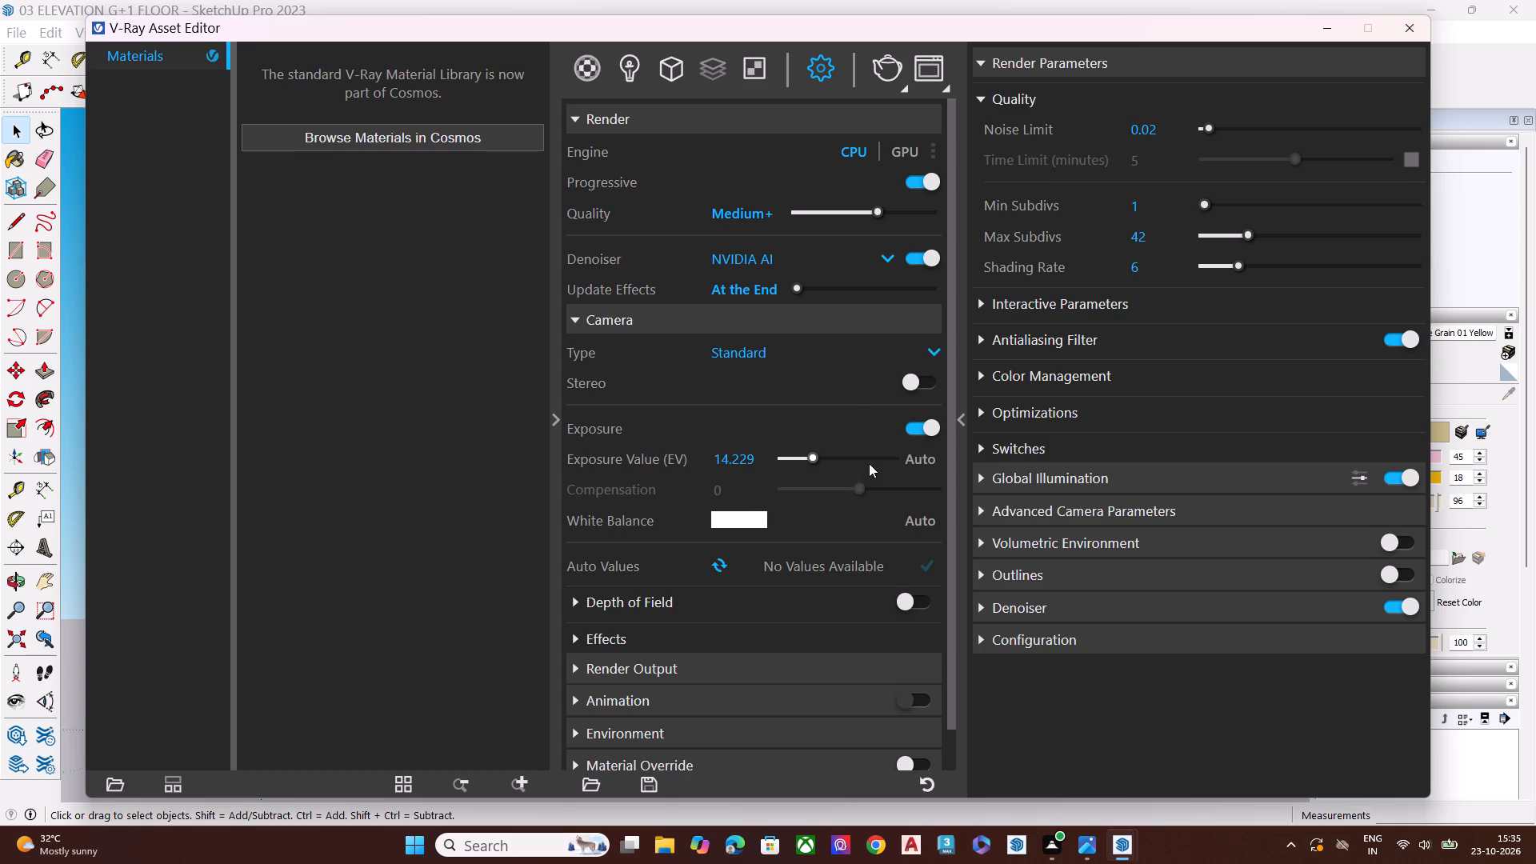
pyautogui.scroll(-2, 798, 470)
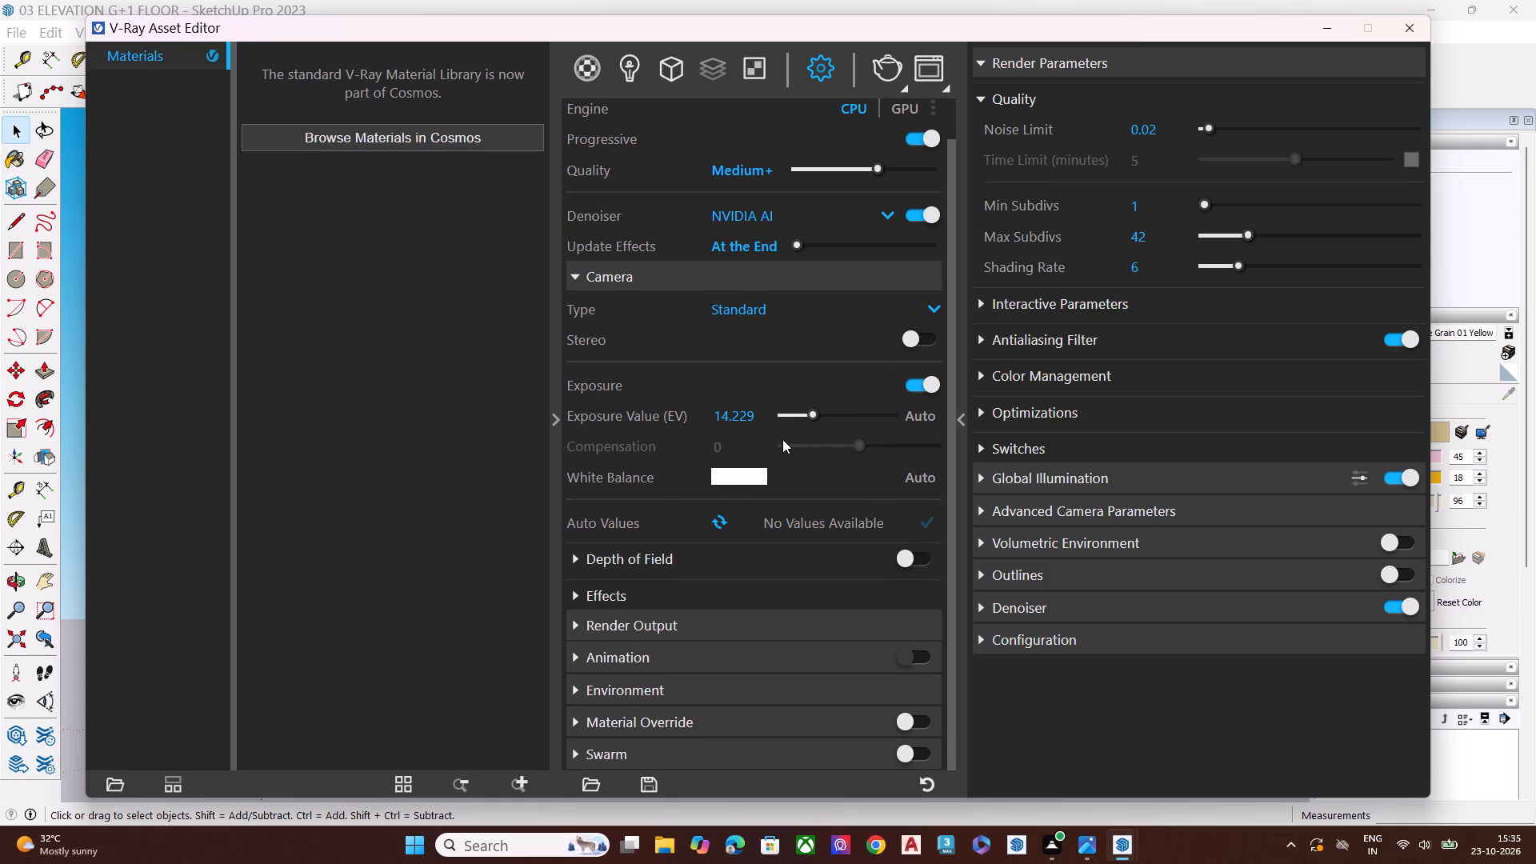
pyautogui.scroll(-2, 766, 464)
pyautogui.click(774, 287)
pyautogui.click(922, 252)
# Enable the safe frame in the render output settings and set the image width to 2500.
pyautogui.click(864, 337)
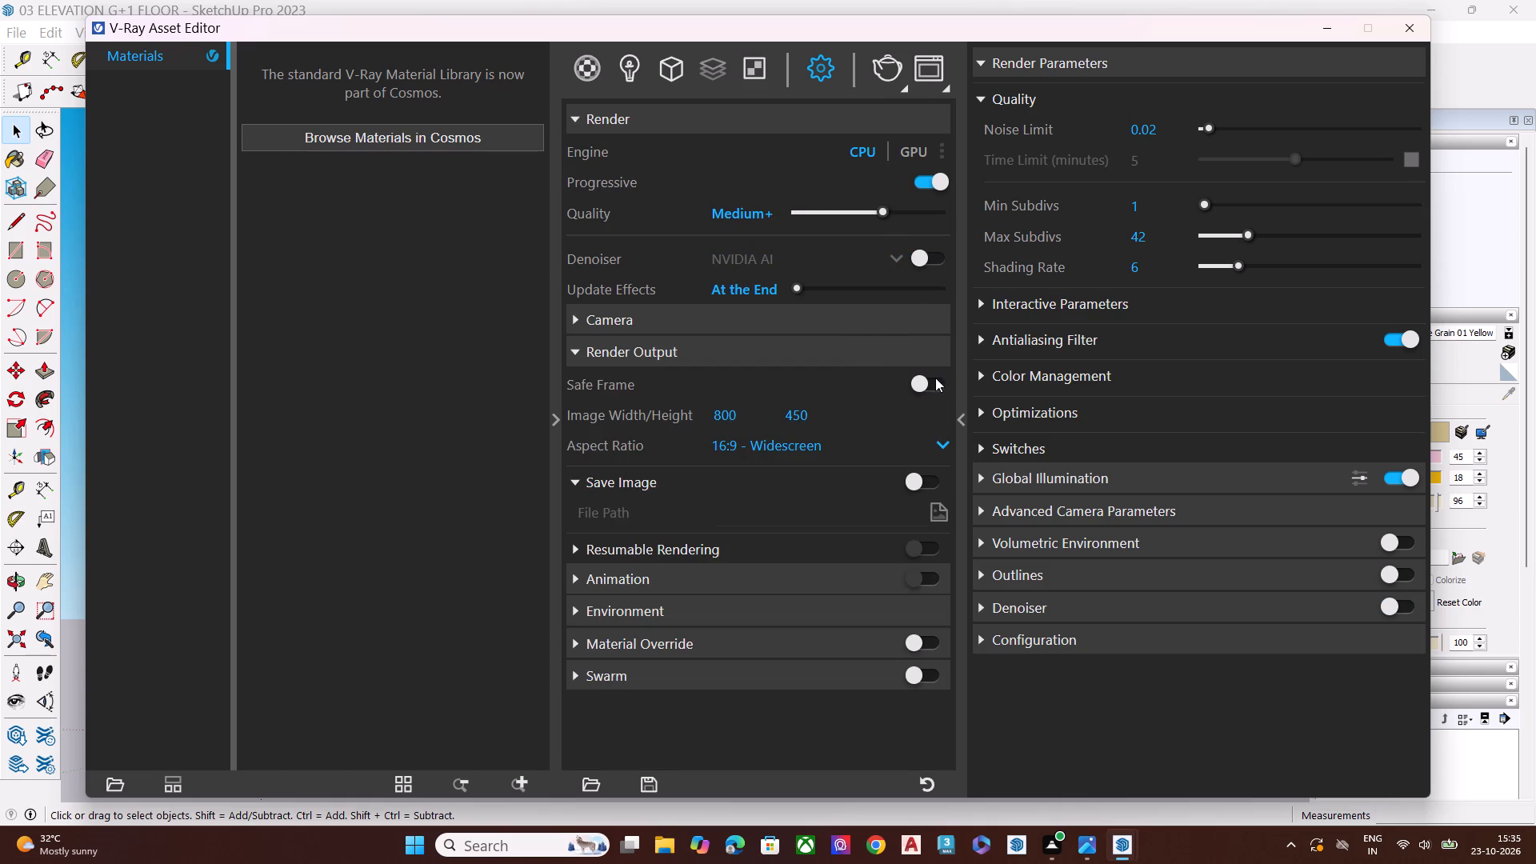
pyautogui.click(935, 378)
pyautogui.click(892, 319)
pyautogui.click(894, 324)
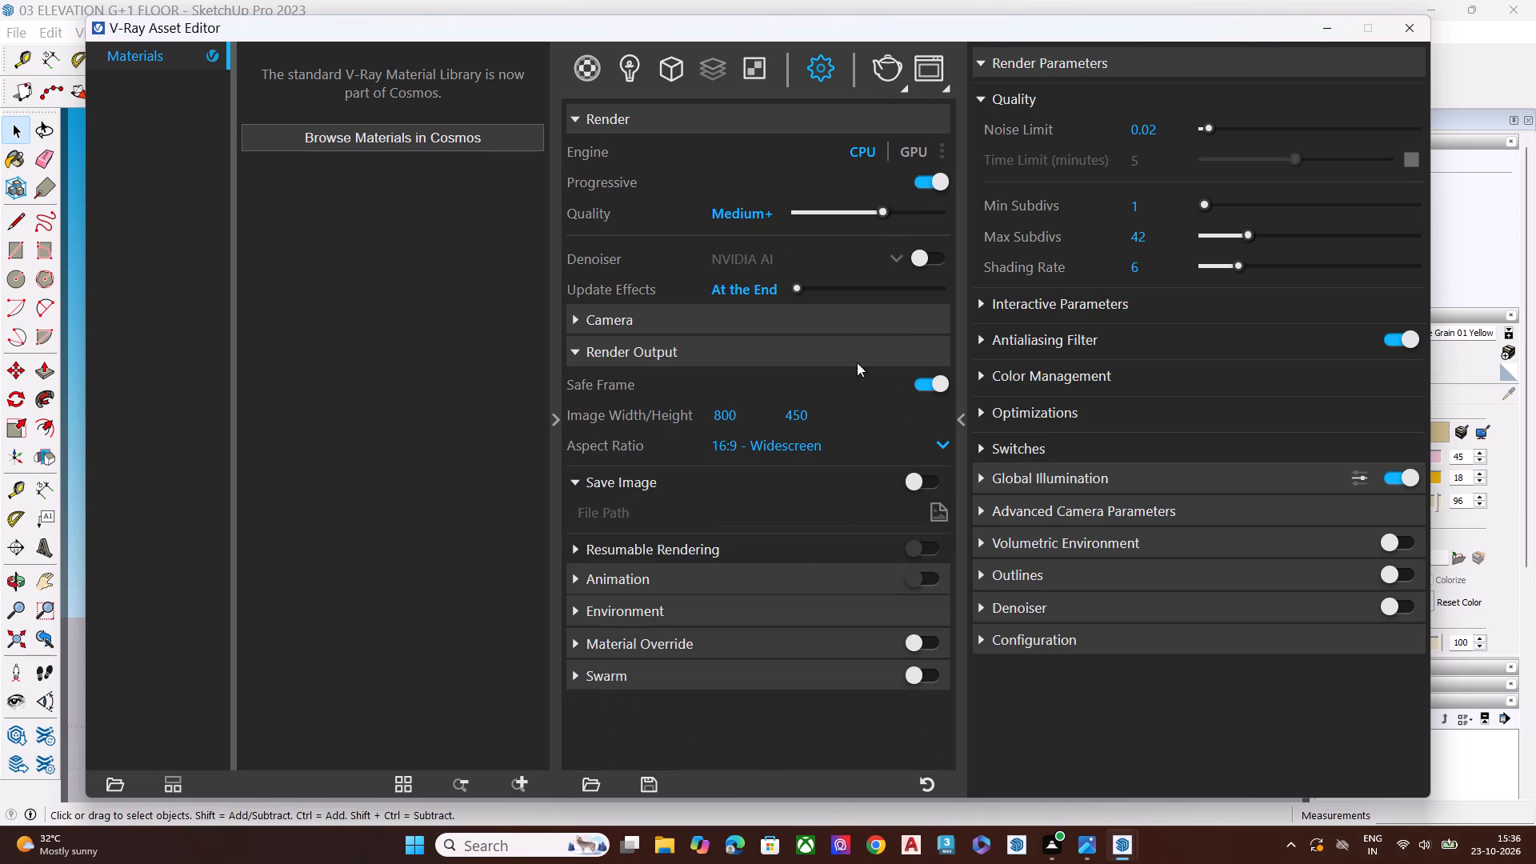
pyautogui.click(754, 416)
pyautogui.press('BackSpace')
pyautogui.press('BackSpace')
pyautogui.press('BackSpace')
pyautogui.press('BackSpace')
pyautogui.press('BackSpace')
pyautogui.press('BackSpace')
pyautogui.press('BackSpace')
pyautogui.press('BackSpace')
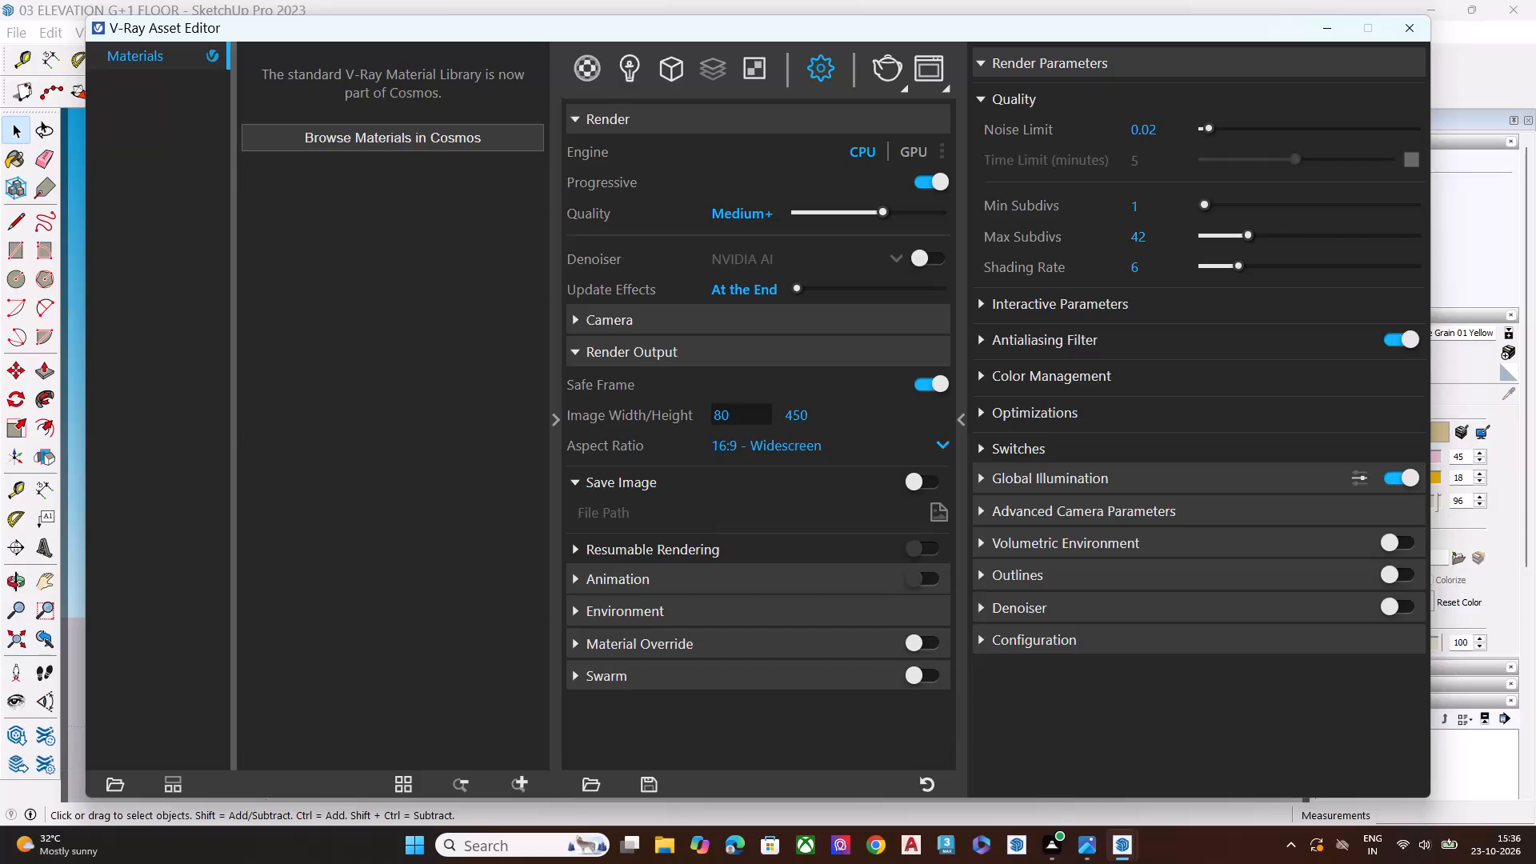
pyautogui.write('25')
pyautogui.write('00')
pyautogui.press('Return')
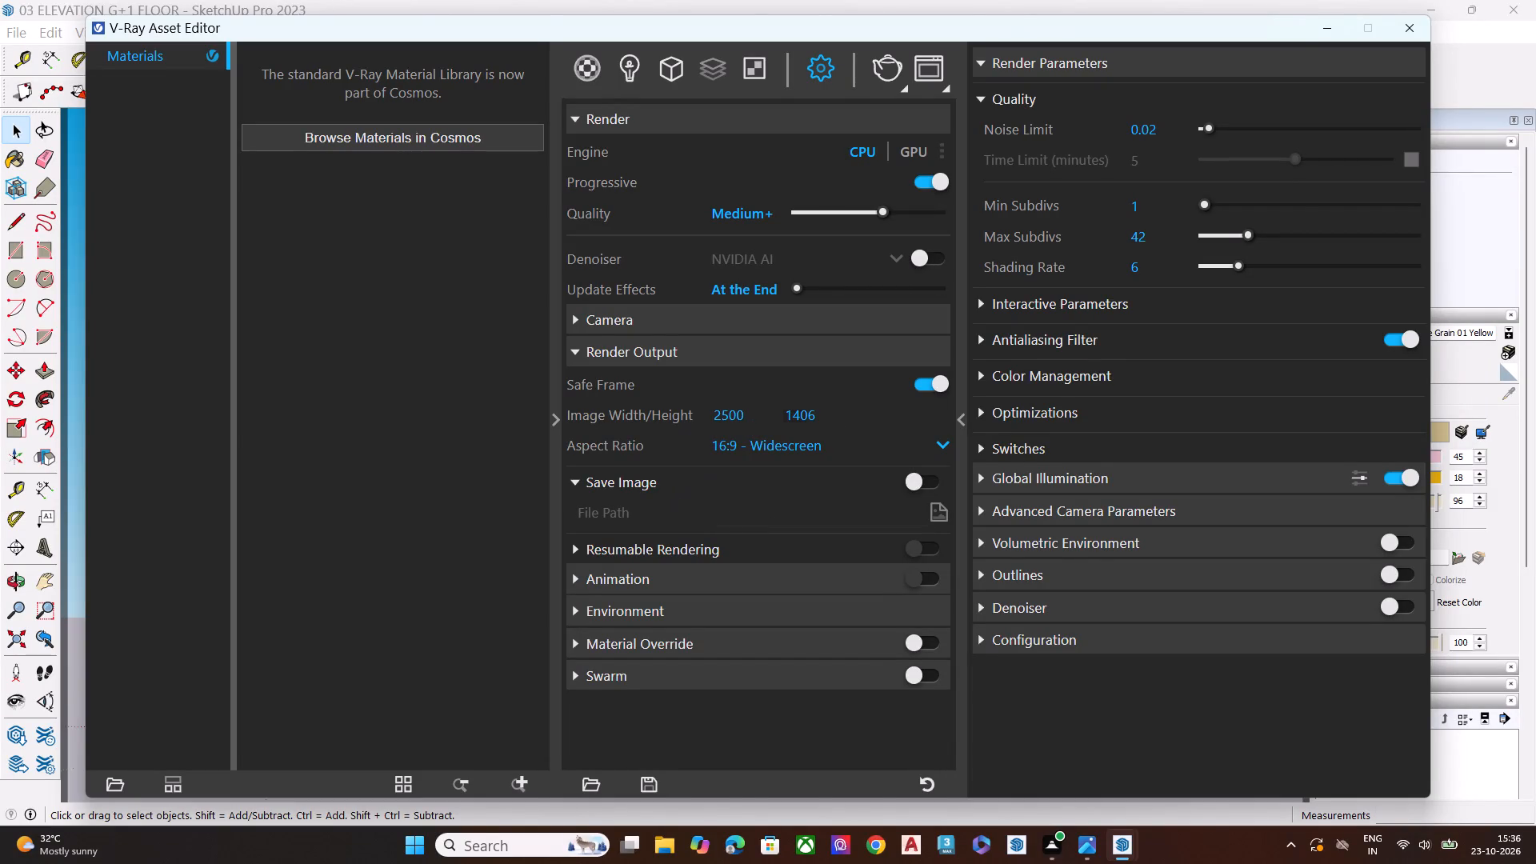
pyautogui.click(871, 354)
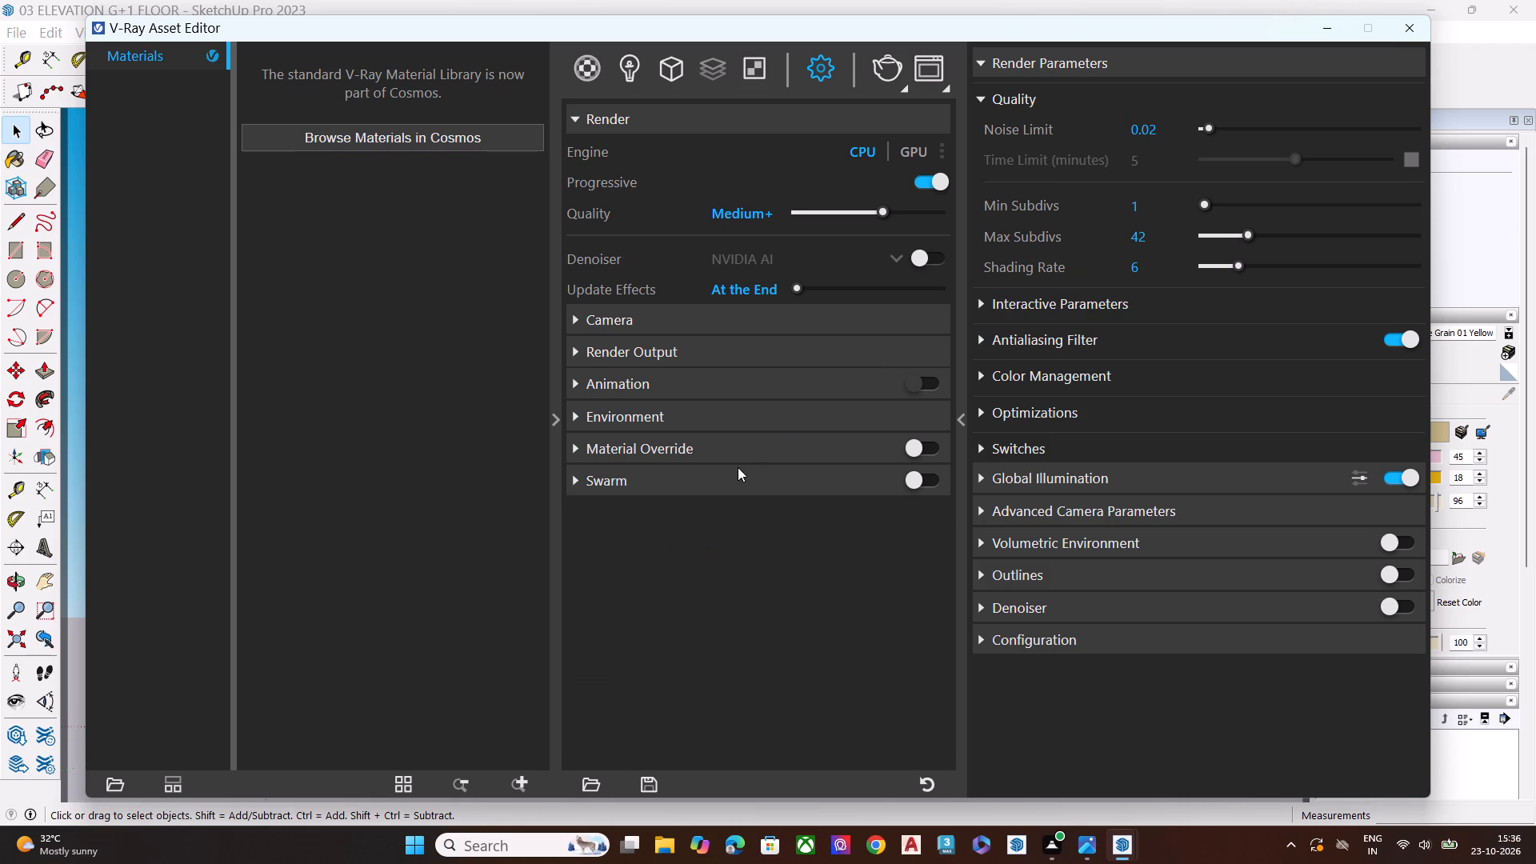
# Set the render noise limit to 0.03 and switch the NVIDIA AI denoiser back on.
pyautogui.click(688, 350)
pyautogui.click(691, 355)
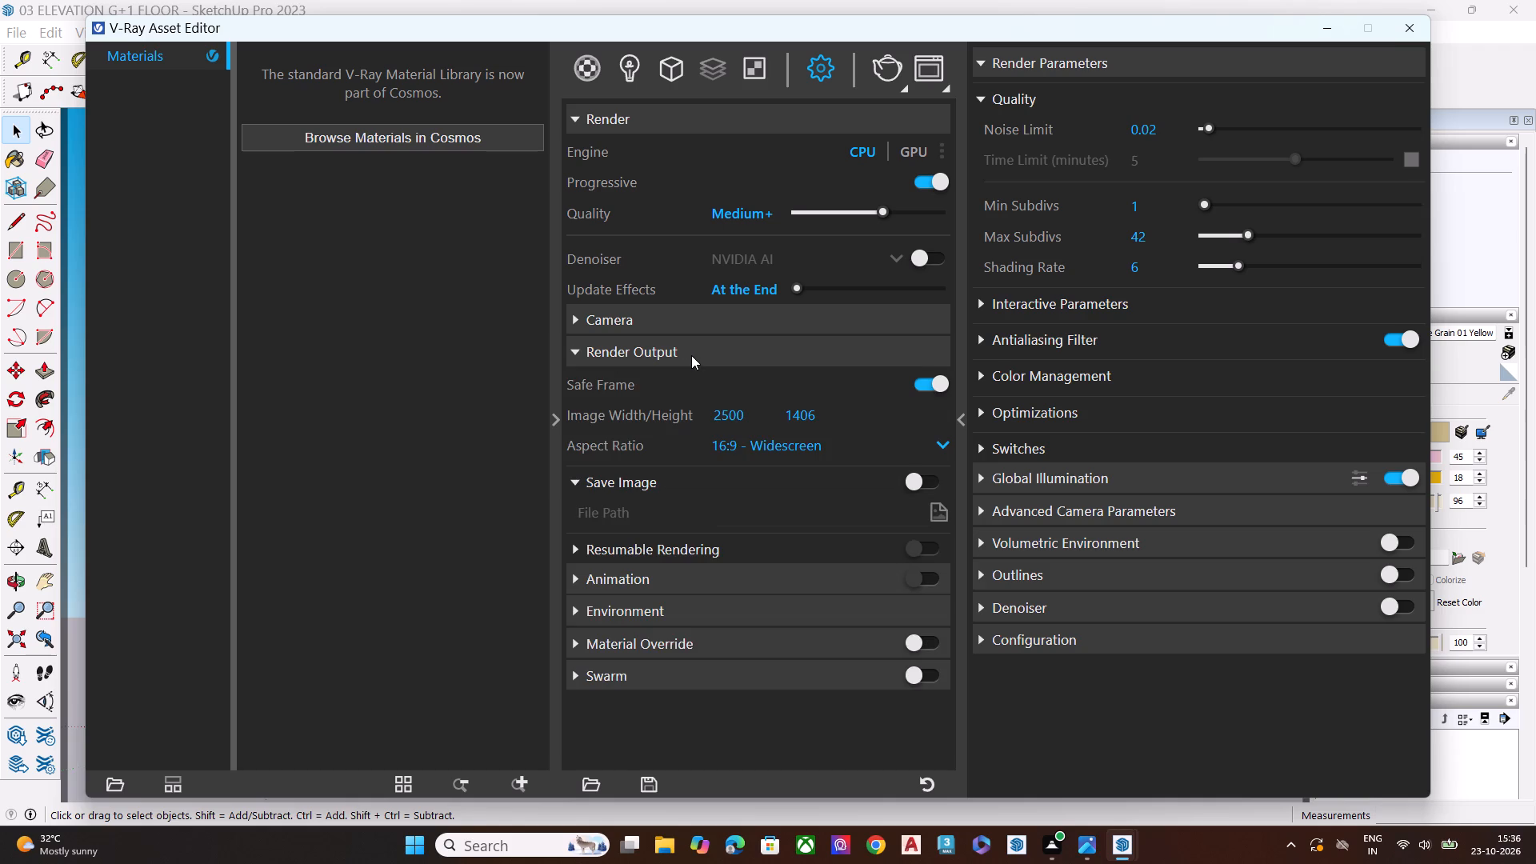
pyautogui.click(1166, 134)
pyautogui.press('BackSpace')
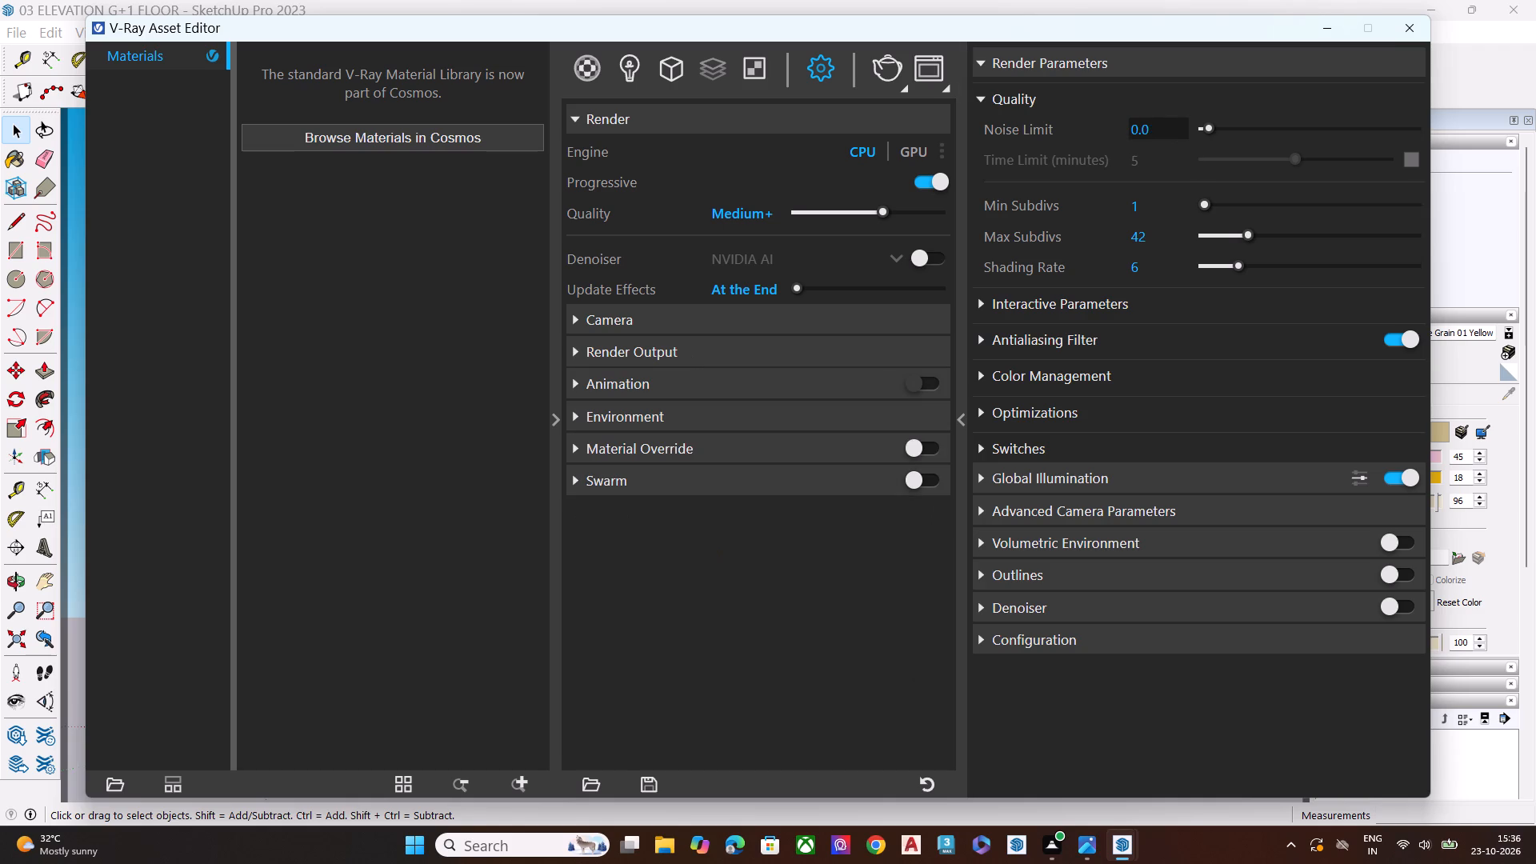
pyautogui.press('3')
pyautogui.press('Return')
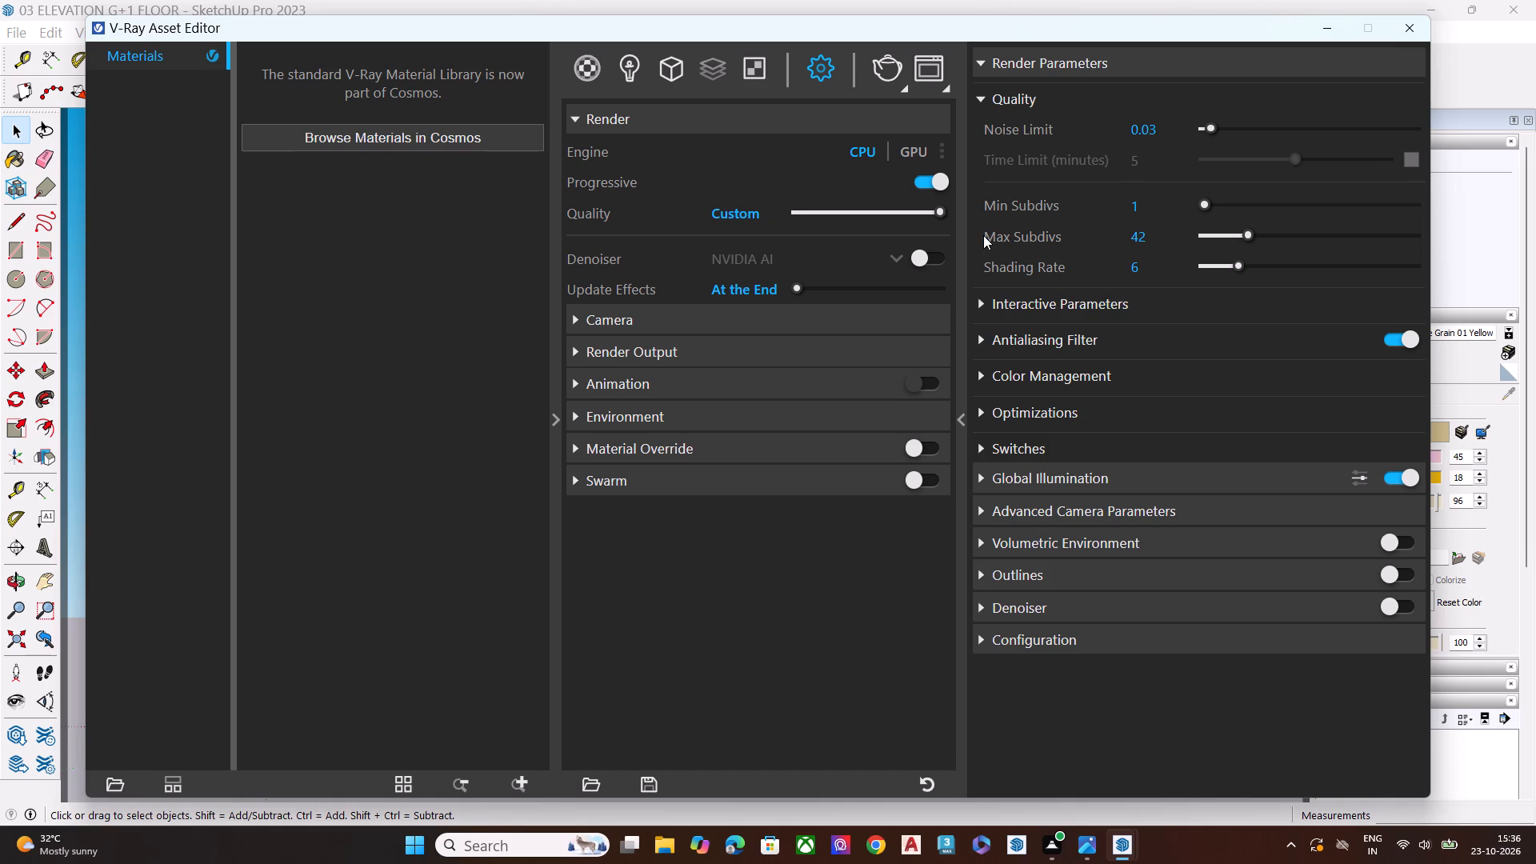
pyautogui.click(950, 263)
pyautogui.click(930, 271)
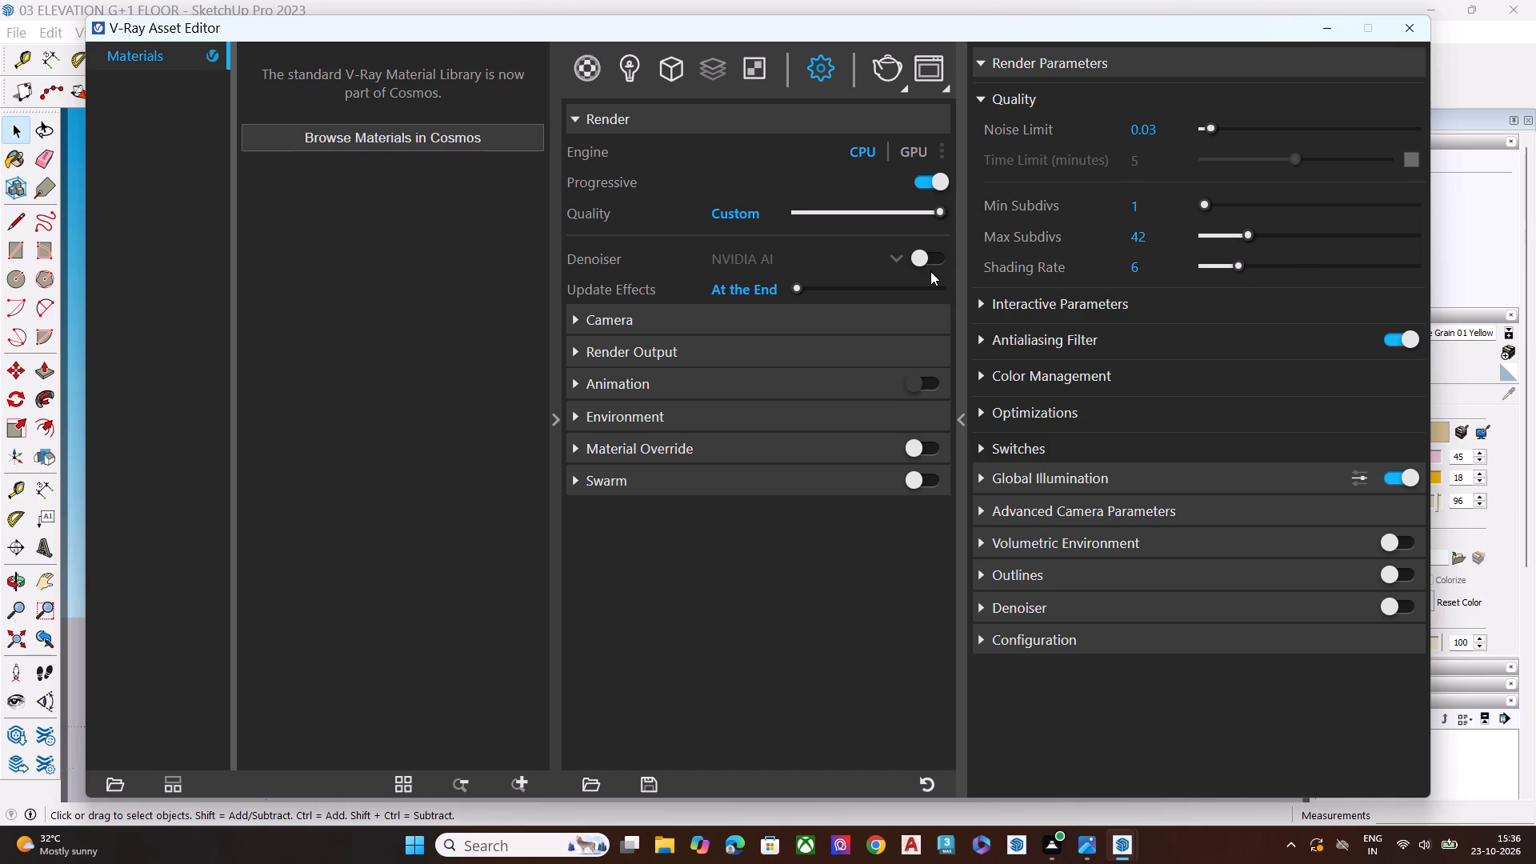
pyautogui.click(918, 255)
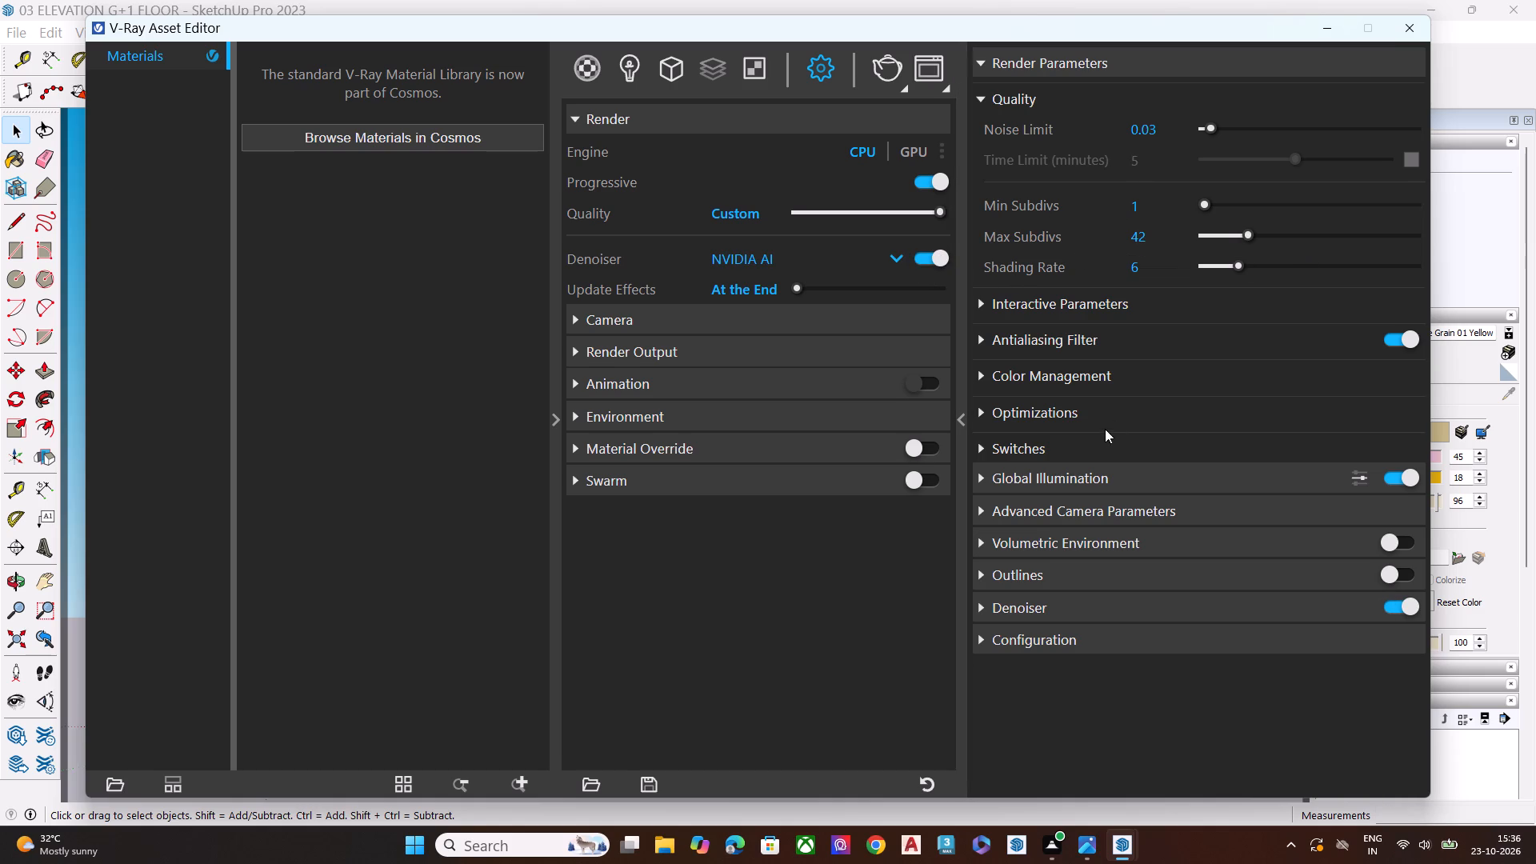
# Set the global illumination primary rays to Irradiance map, keeping Light cache for the secondary rays.
pyautogui.click(1048, 472)
pyautogui.click(1172, 512)
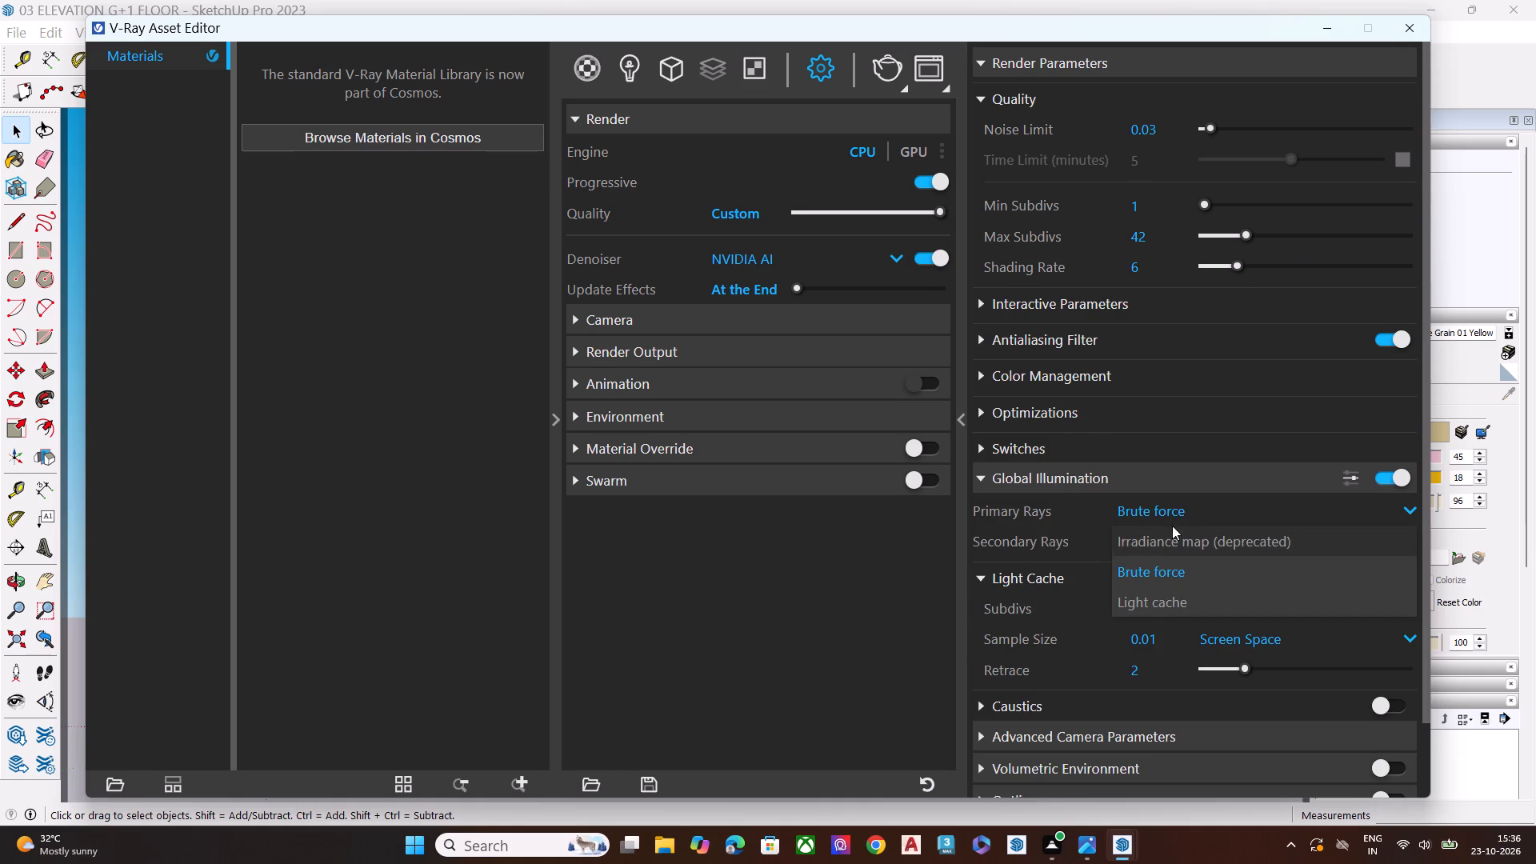
pyautogui.click(1172, 534)
pyautogui.scroll(-6, 1171, 402)
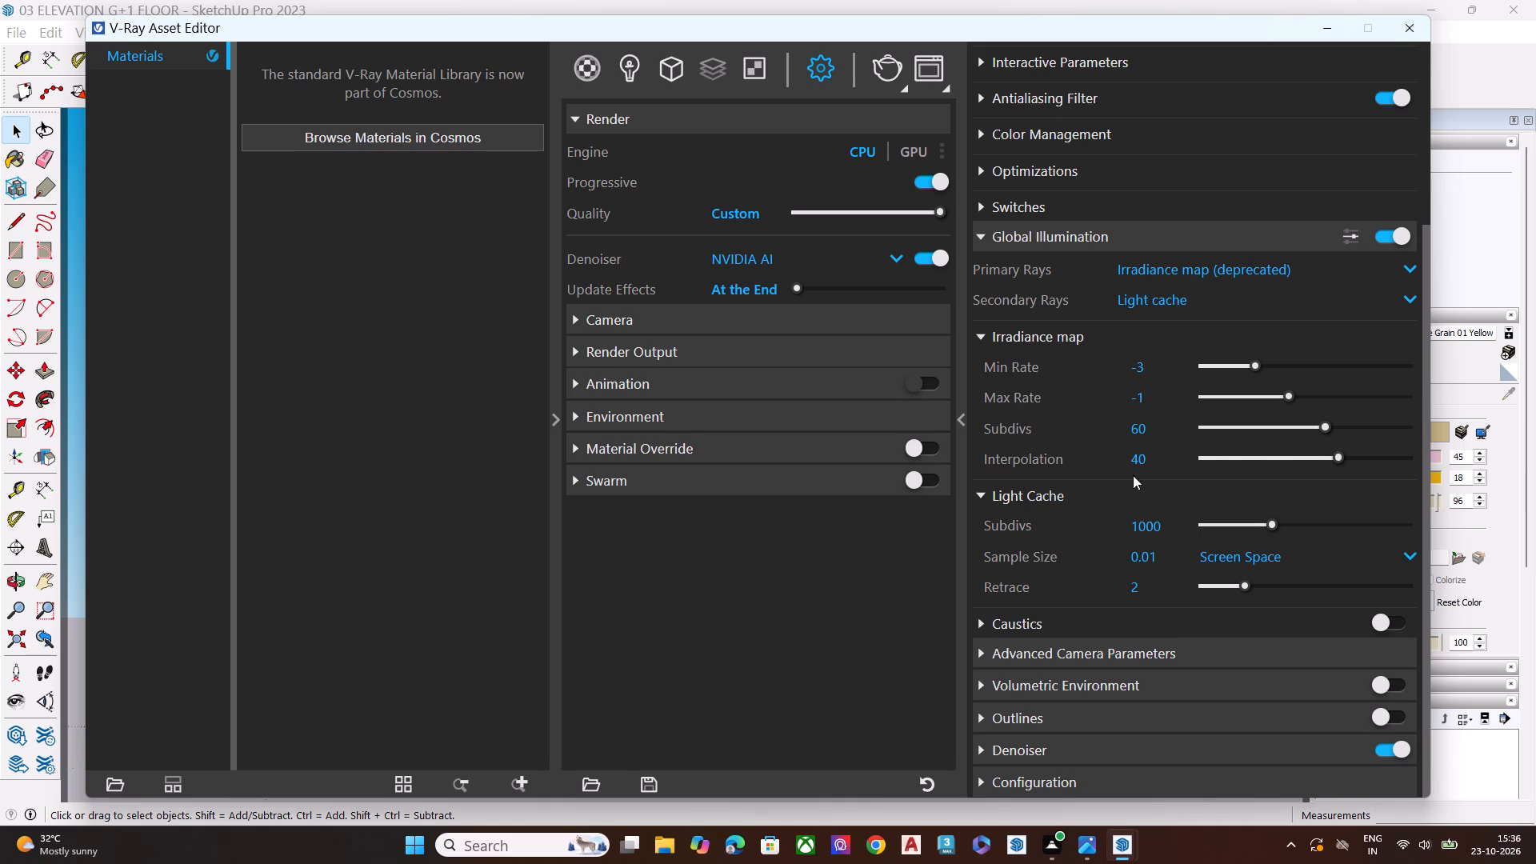
pyautogui.scroll(6, 1224, 485)
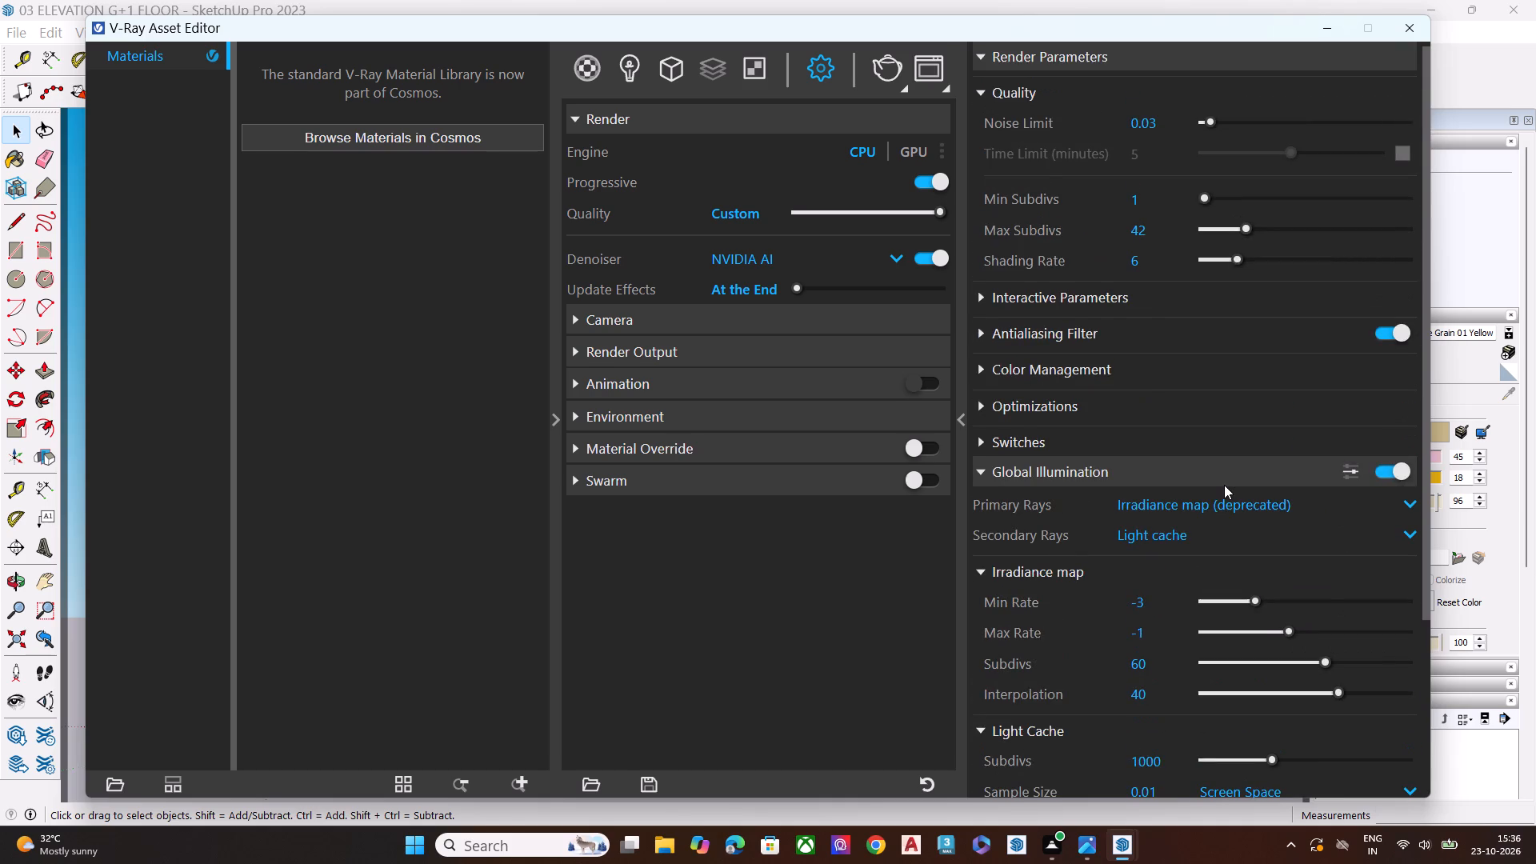
pyautogui.scroll(-6, 1224, 485)
pyautogui.click(1178, 238)
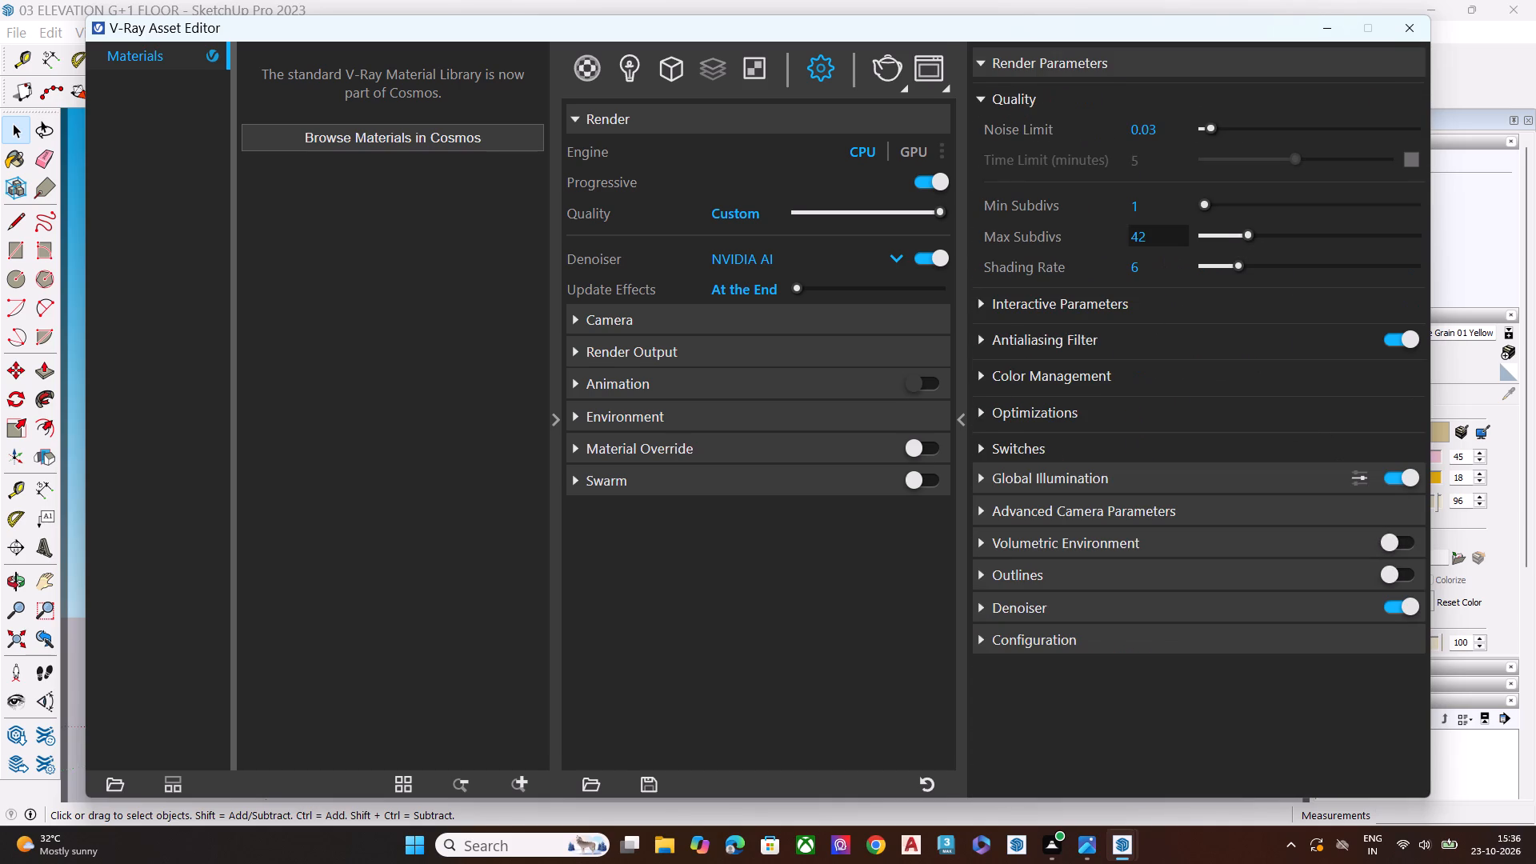
pyautogui.scroll(-1, 1118, 390)
pyautogui.scroll(6, 1118, 390)
pyautogui.click(1026, 98)
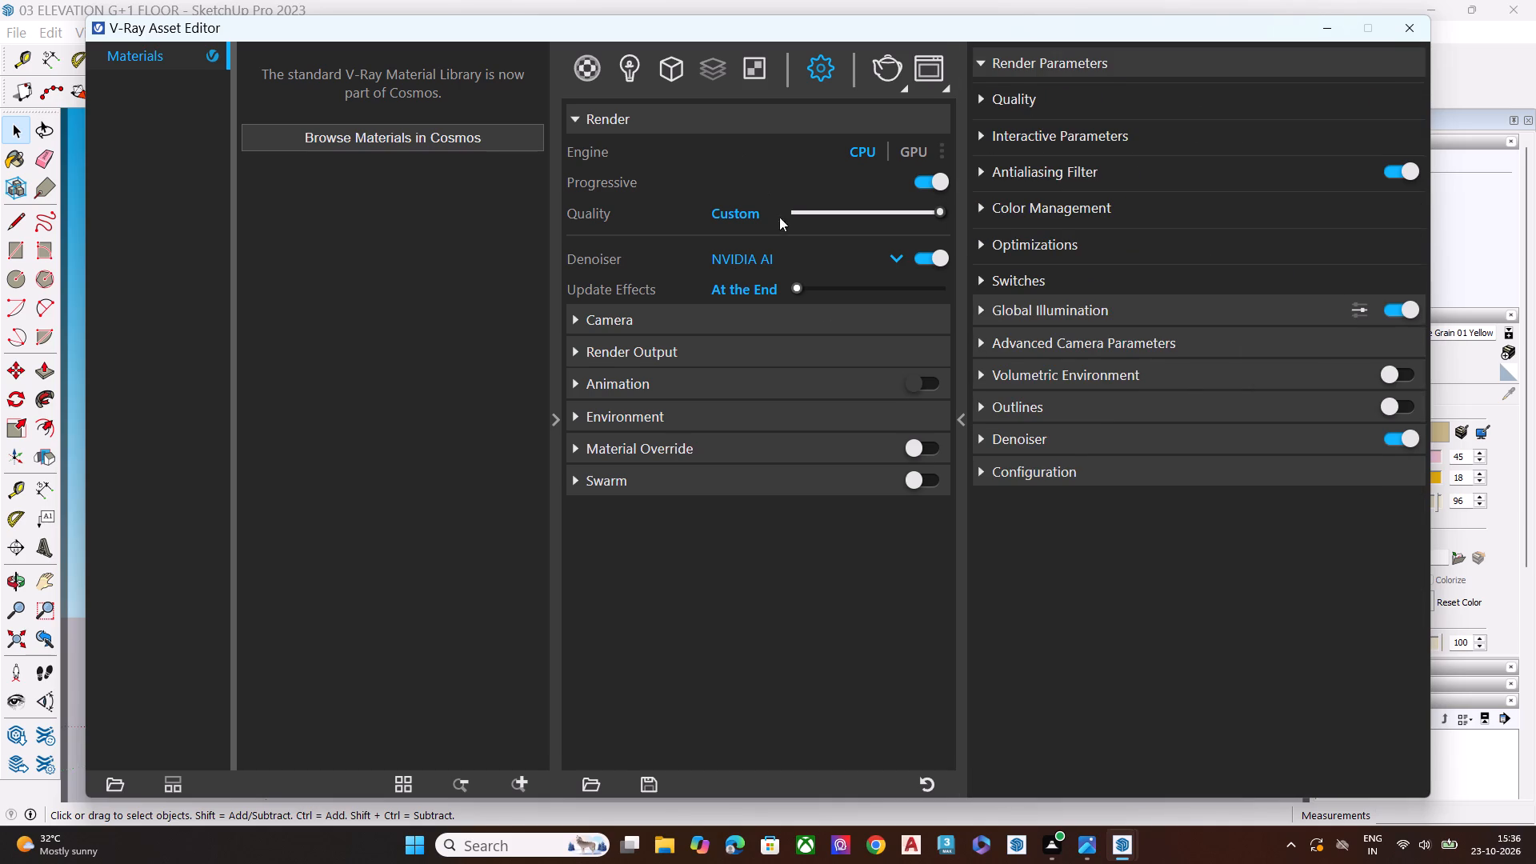
# Check the render output, environment, material override, swarm, quality and global illumination settings before rendering.
pyautogui.click(761, 351)
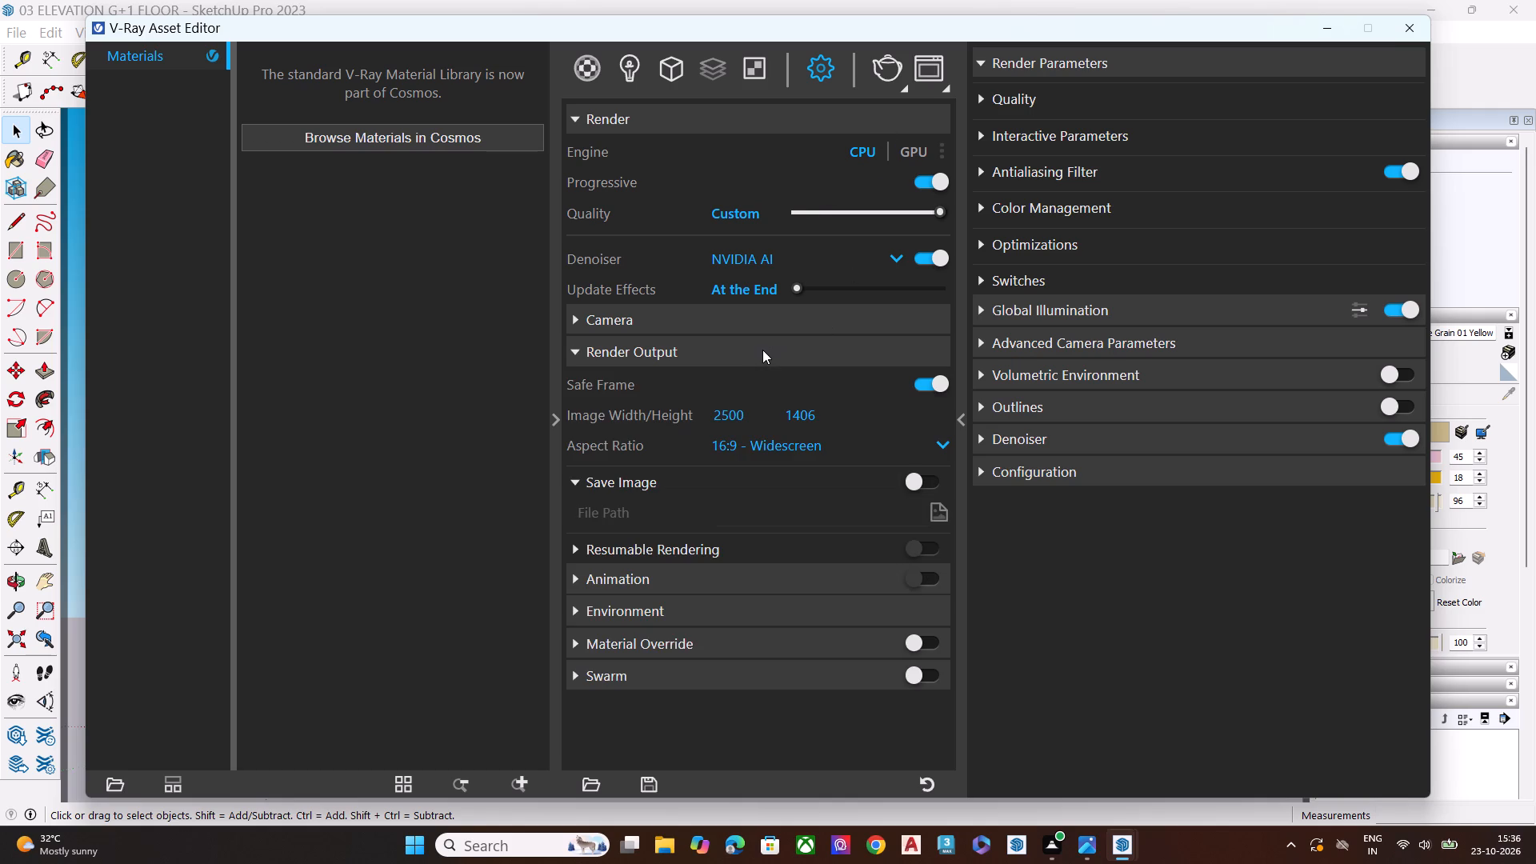
pyautogui.click(766, 351)
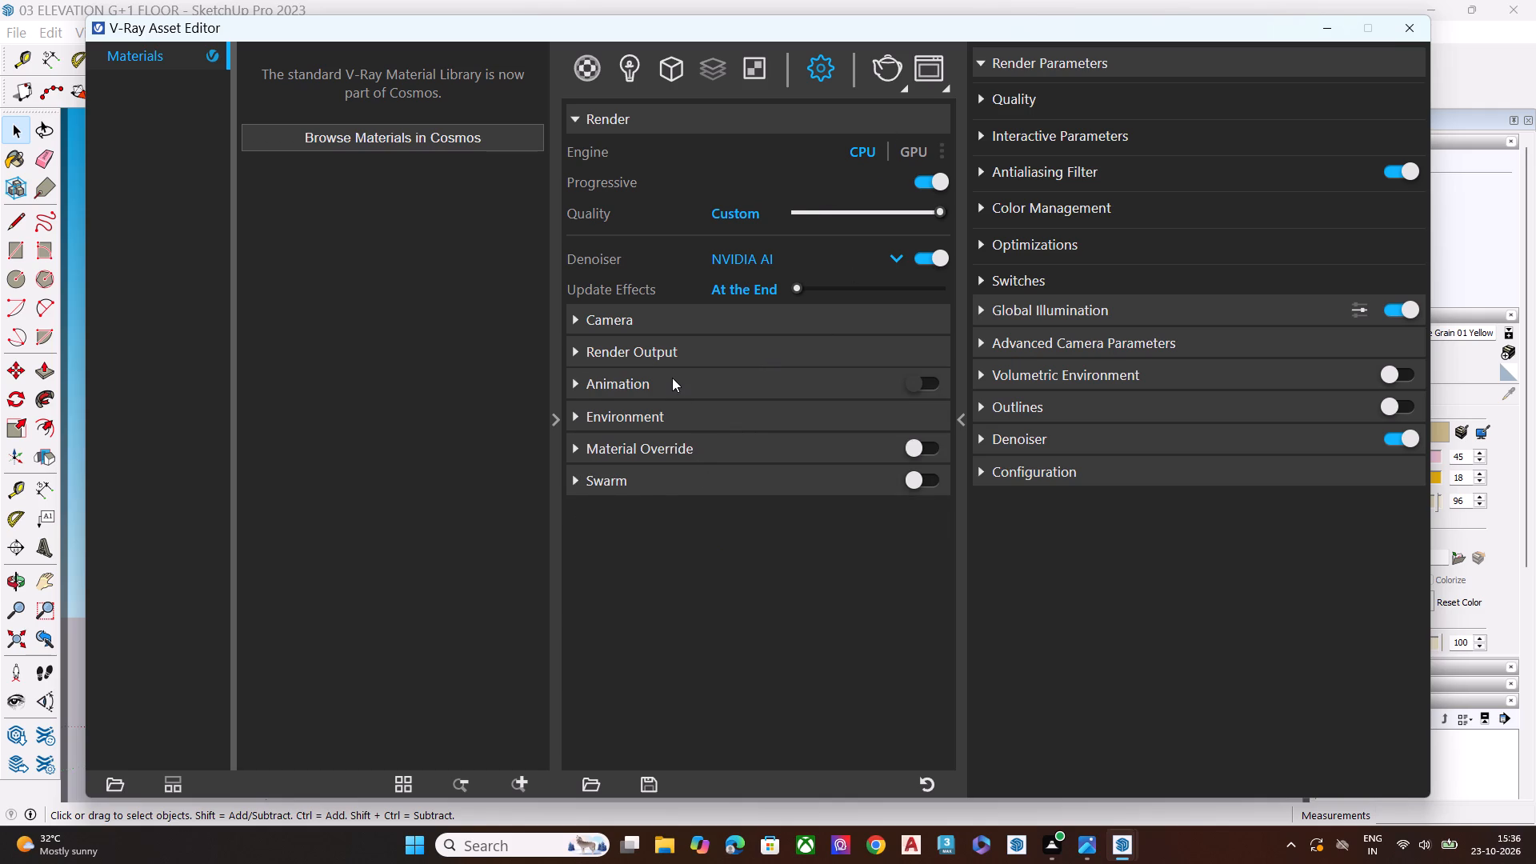
pyautogui.click(672, 378)
pyautogui.click(672, 378)
pyautogui.click(678, 411)
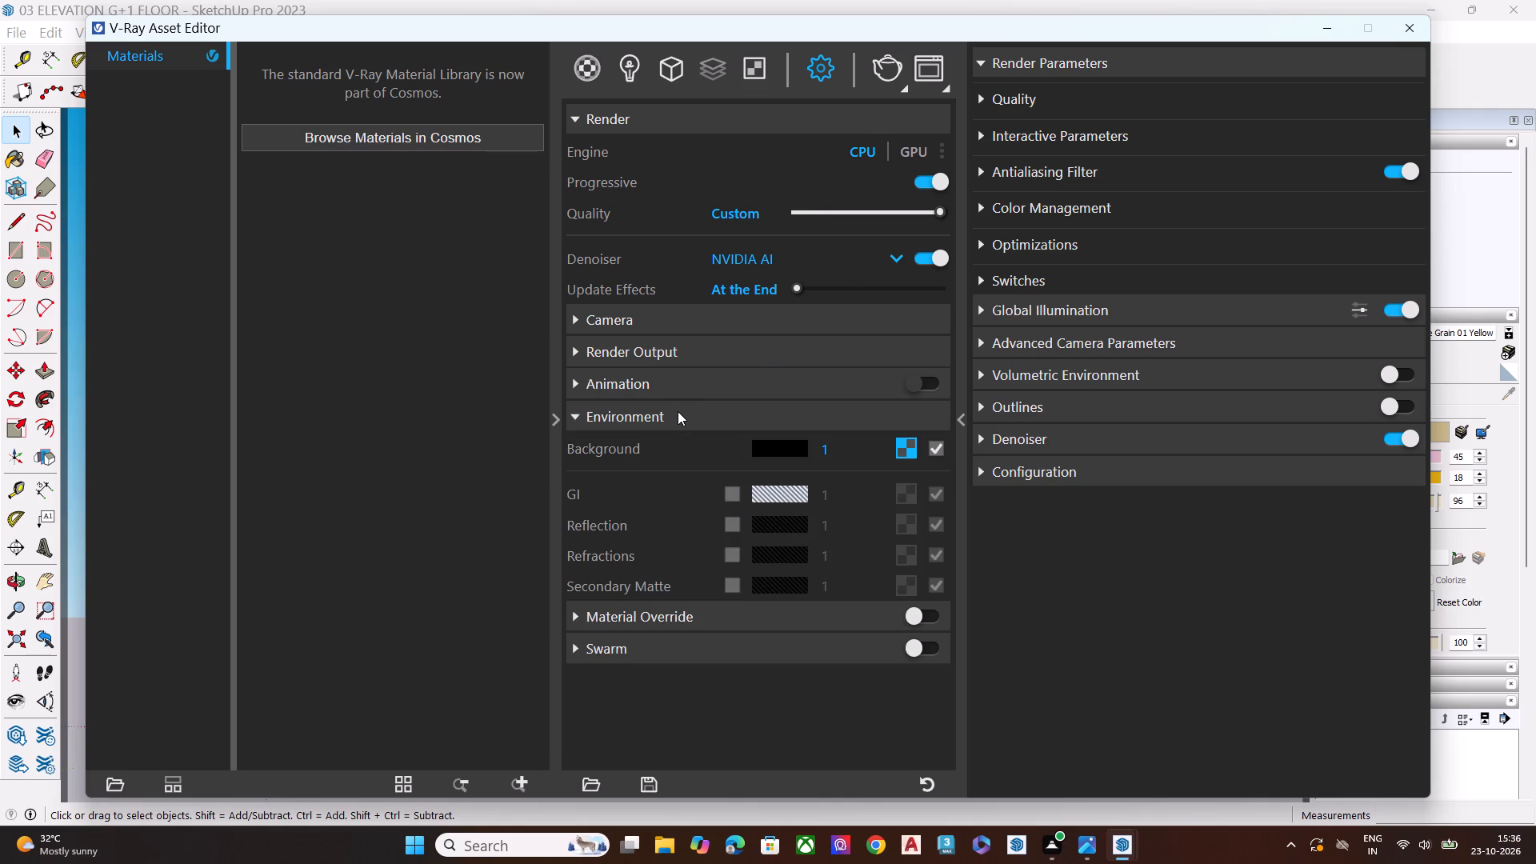
pyautogui.click(678, 411)
pyautogui.click(674, 446)
pyautogui.click(674, 446)
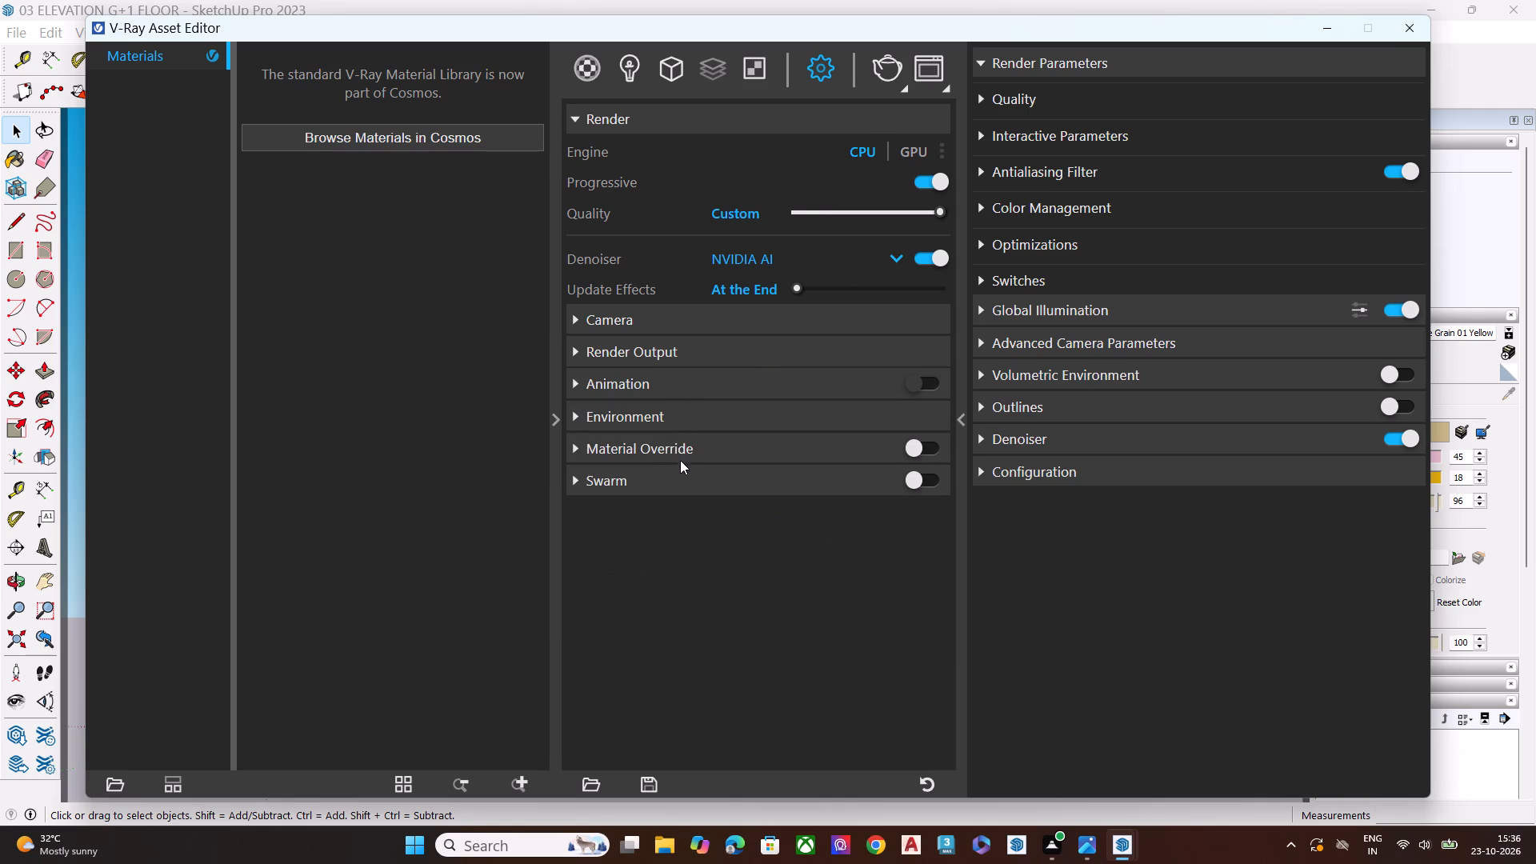
pyautogui.click(681, 475)
pyautogui.click(681, 475)
pyautogui.click(1065, 107)
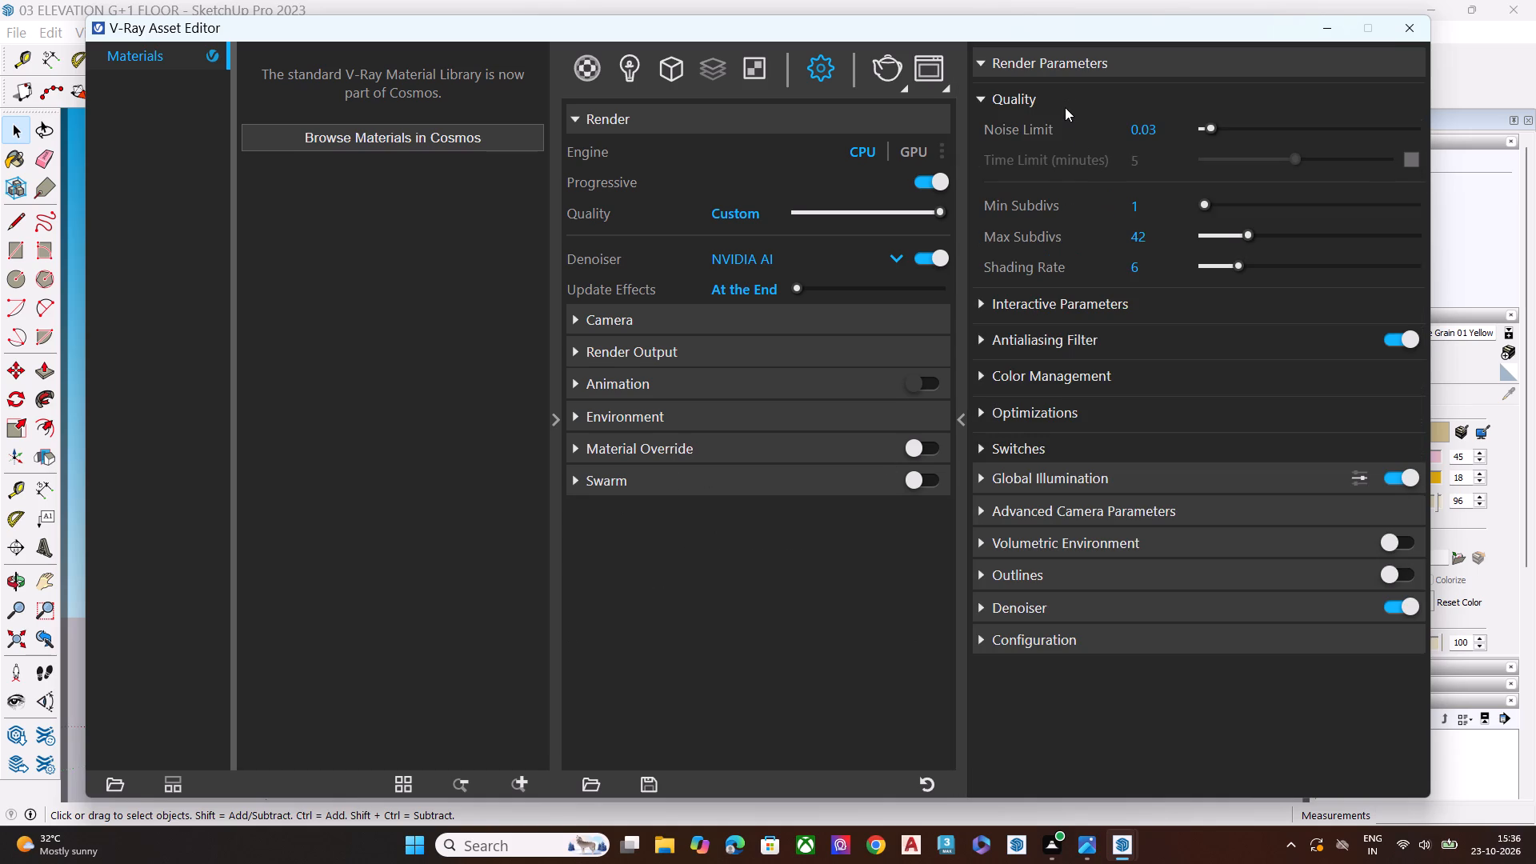
pyautogui.click(1065, 106)
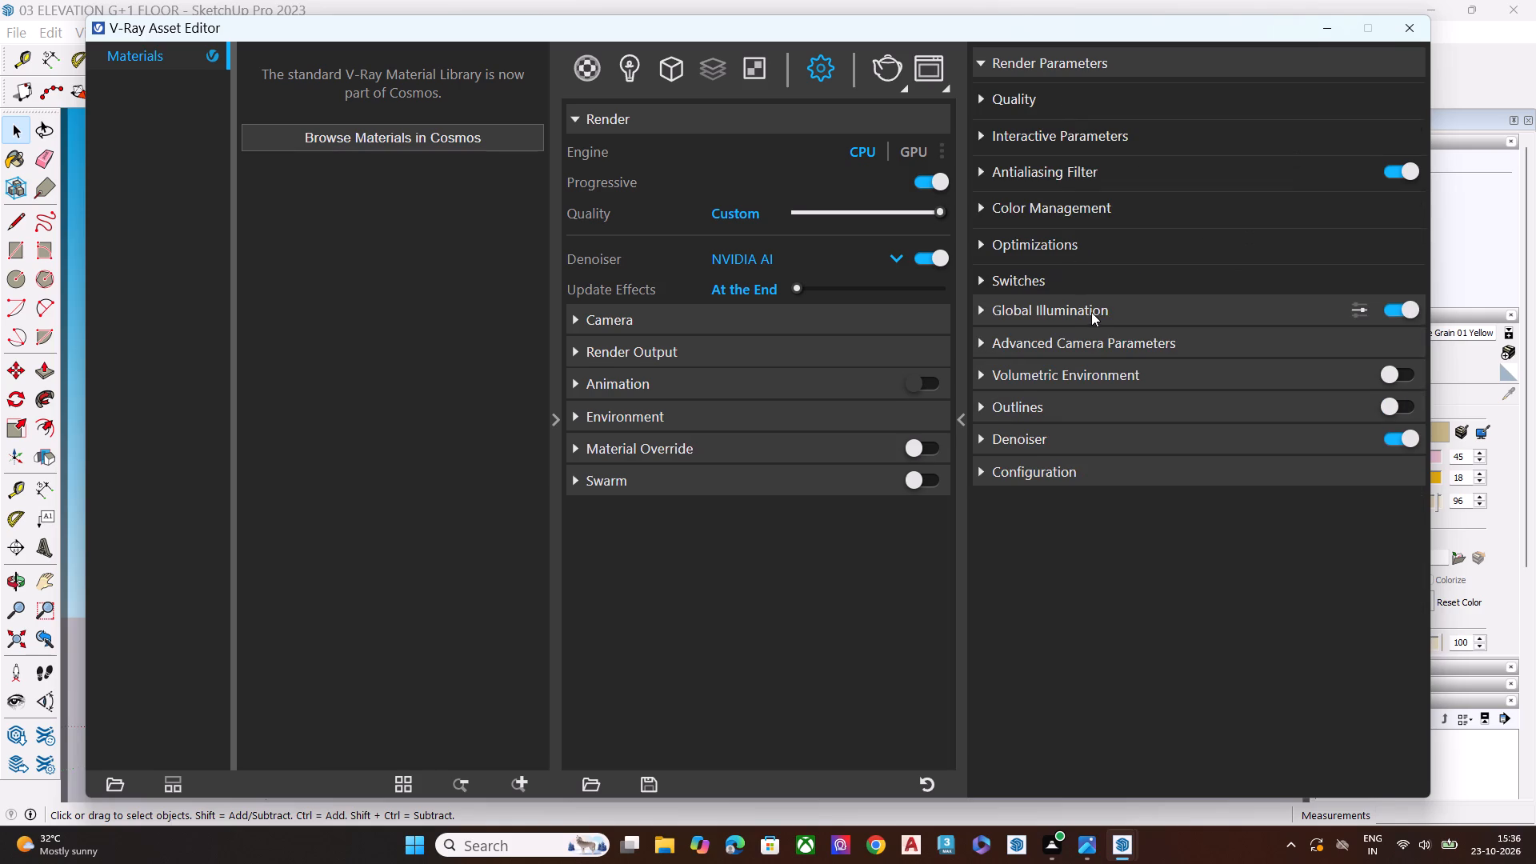
pyautogui.click(1092, 314)
pyautogui.click(1098, 310)
# Run a test render of the house, inspect the early passes, stop it and close the frame buffer.
pyautogui.click(883, 70)
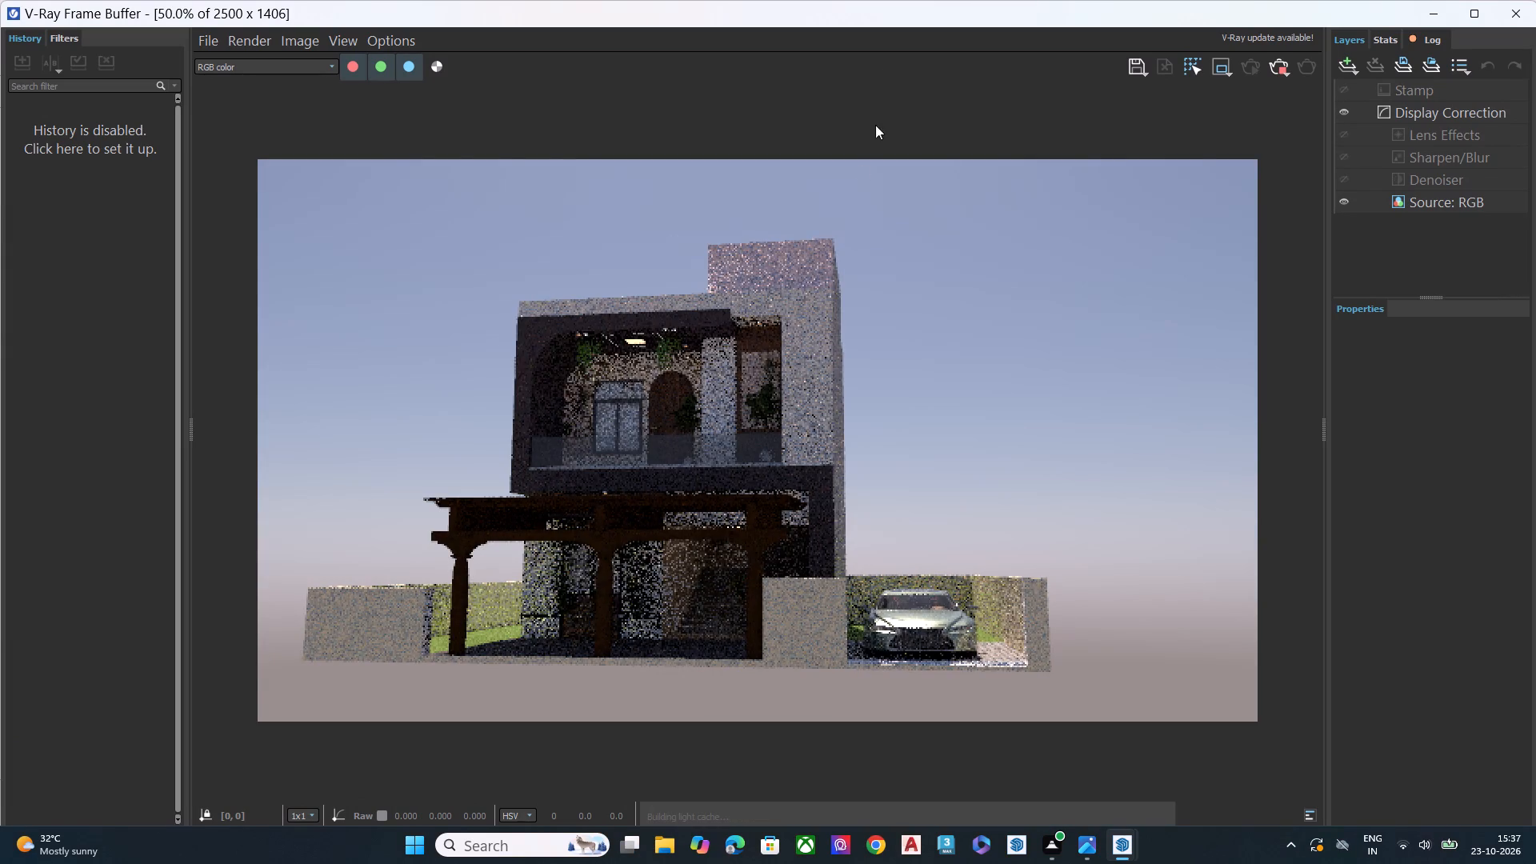
pyautogui.scroll(2, 596, 501)
pyautogui.scroll(-1, 574, 510)
pyautogui.scroll(-2, 659, 494)
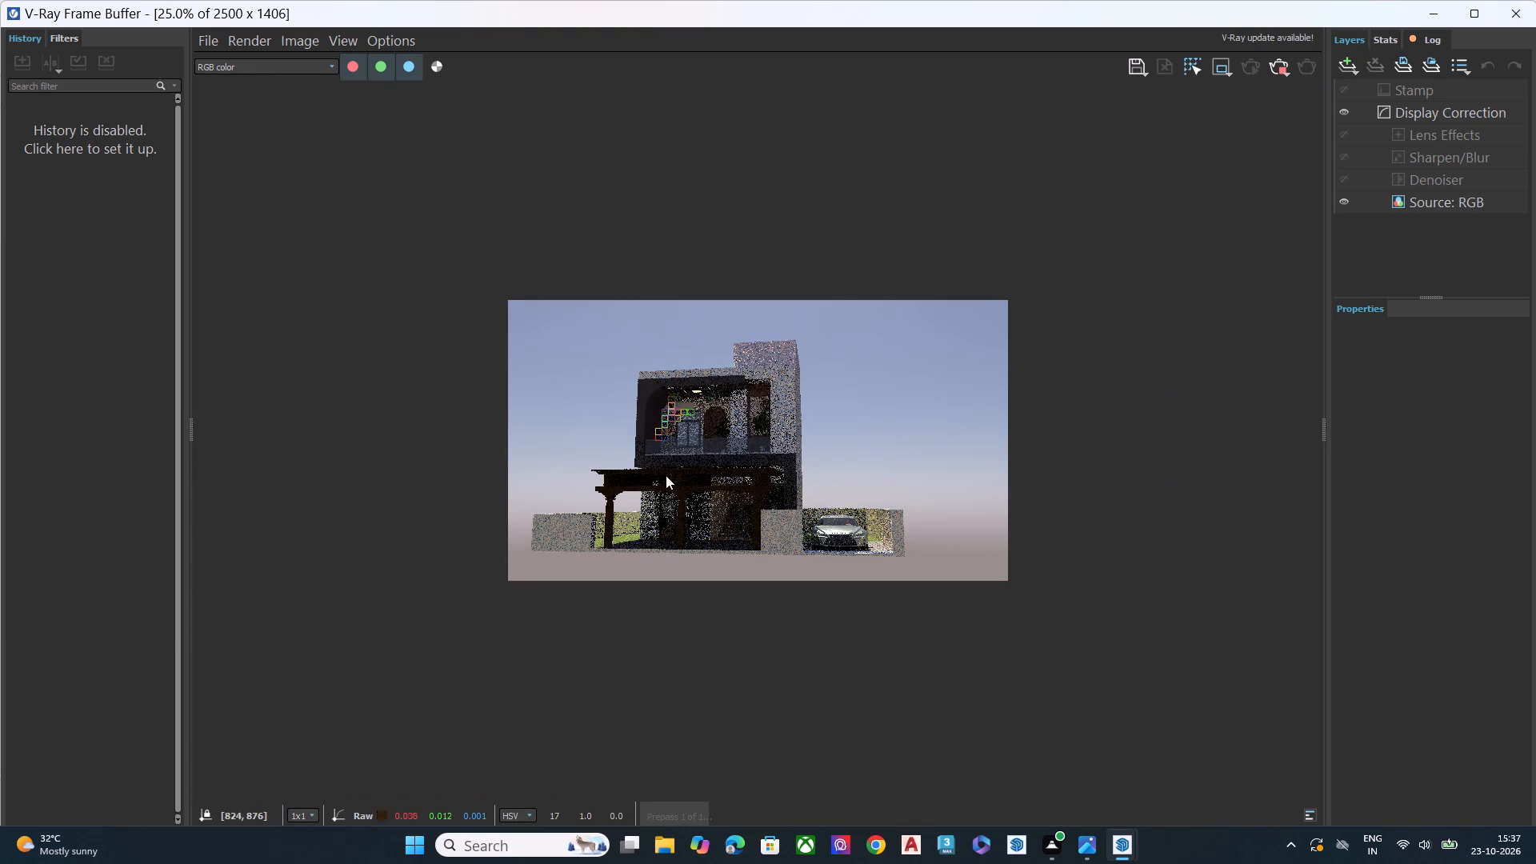
pyautogui.scroll(1, 663, 477)
pyautogui.click(1273, 68)
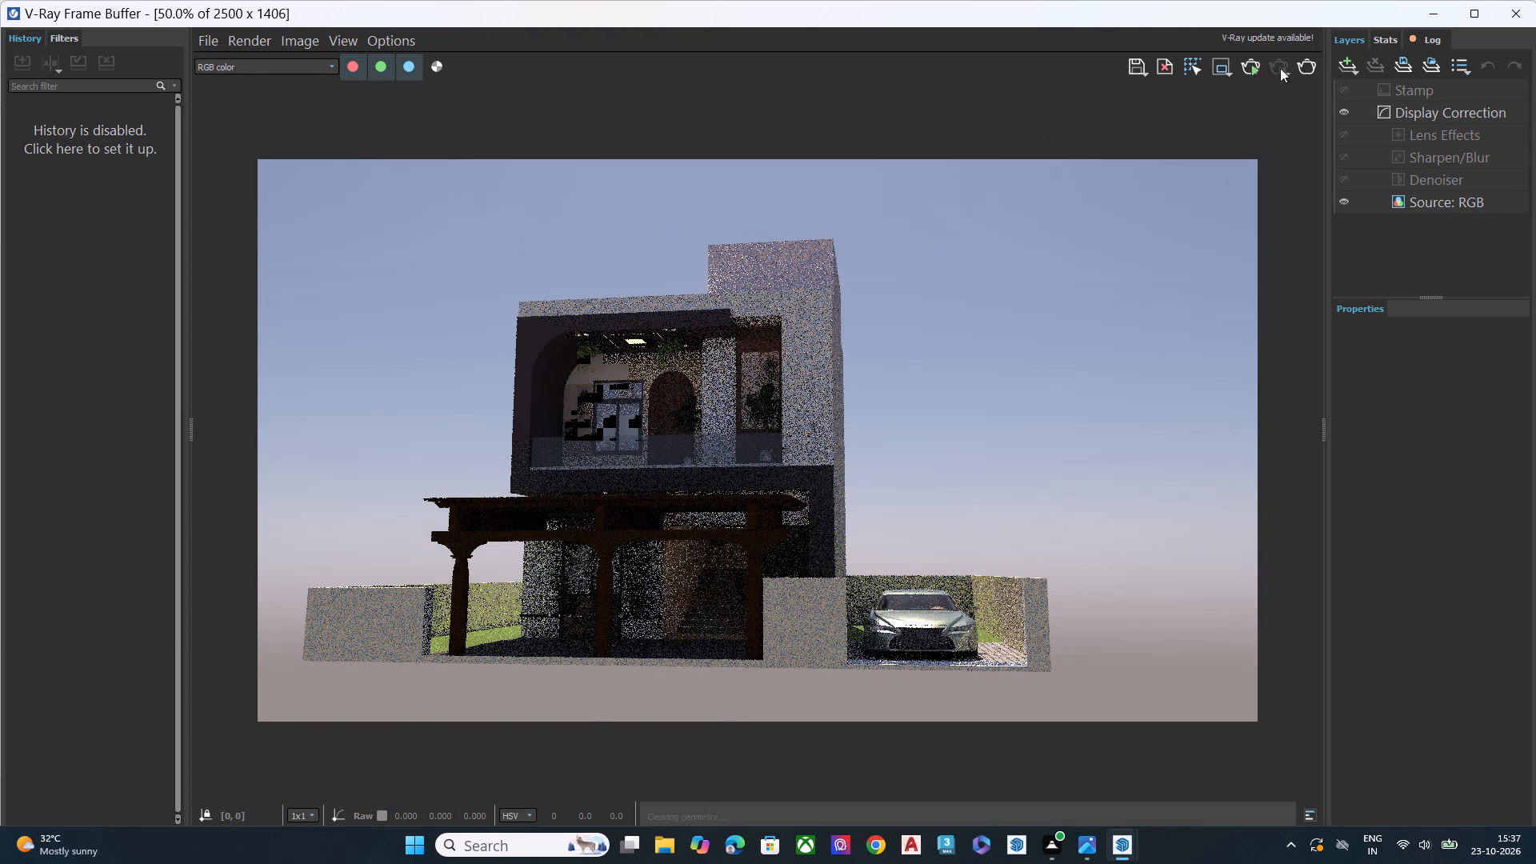
pyautogui.click(1508, 15)
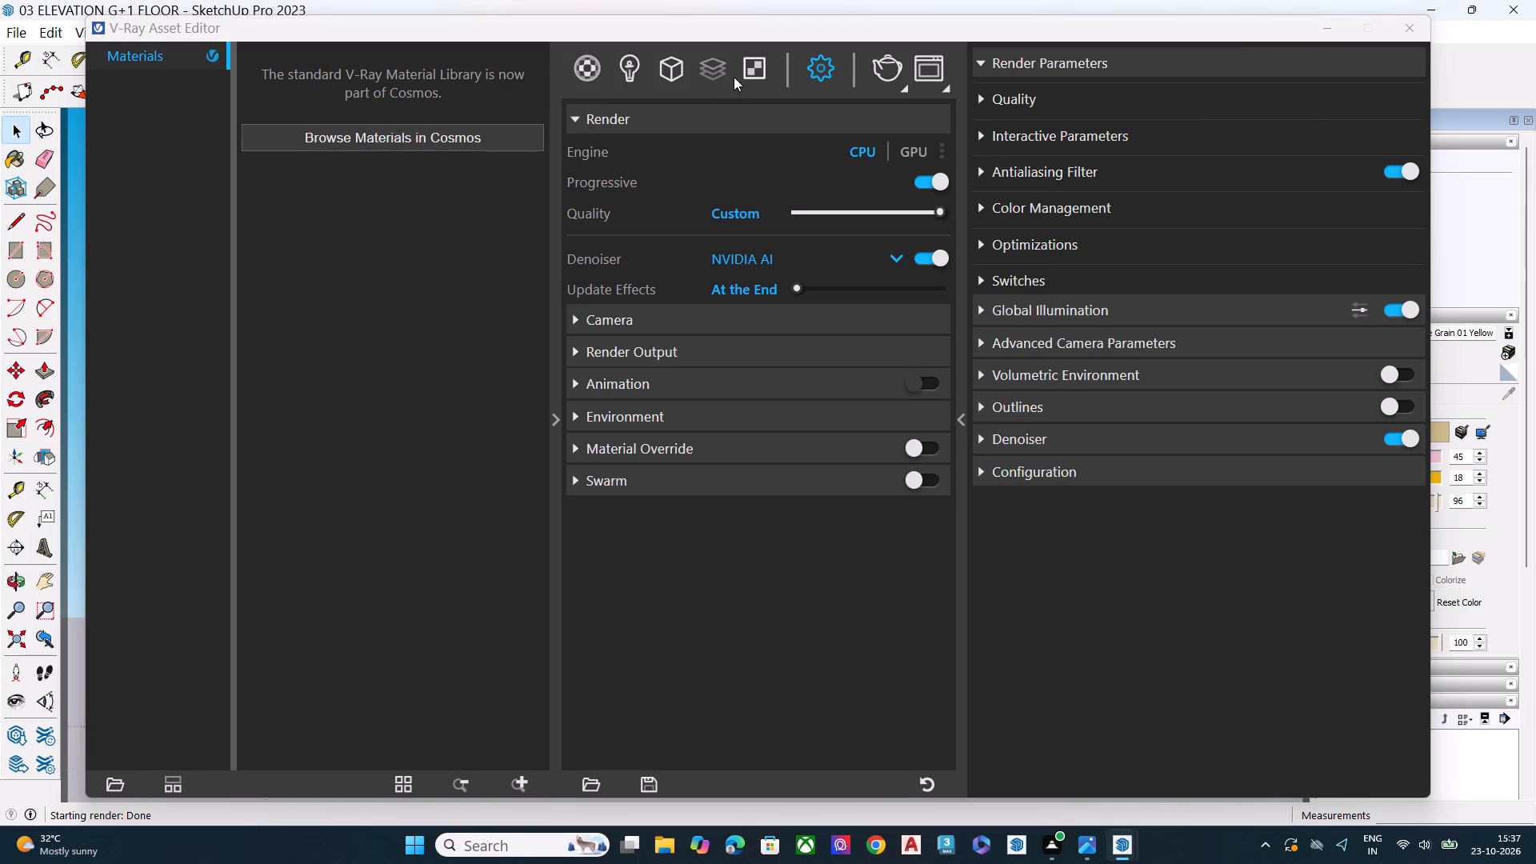
# Add a Light Mix render element to the scene, check the scene's lights and close the Asset Editor.
pyautogui.click(632, 87)
pyautogui.click(666, 65)
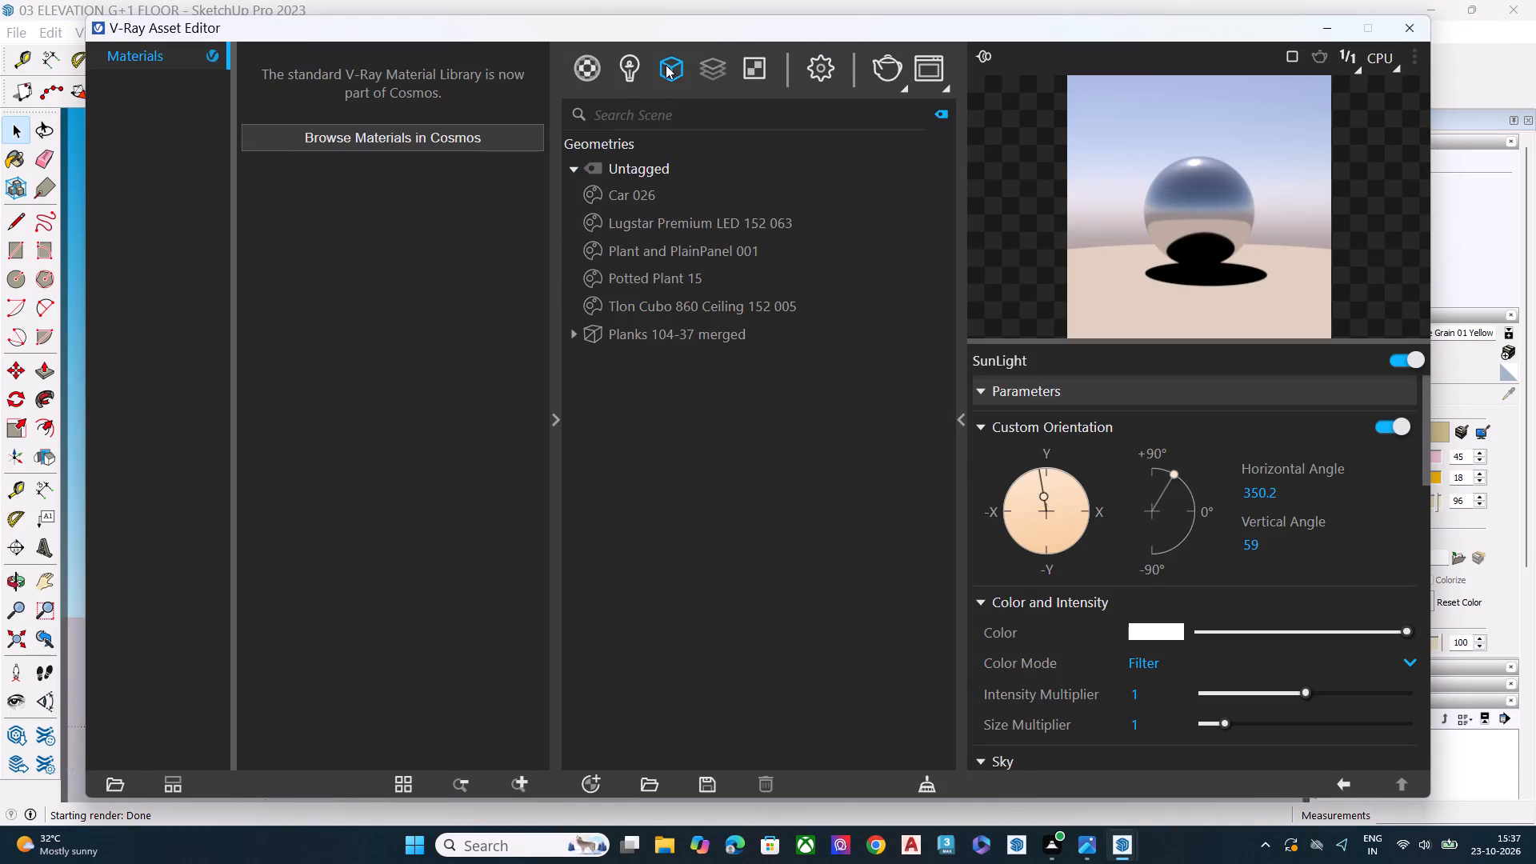
pyautogui.click(719, 59)
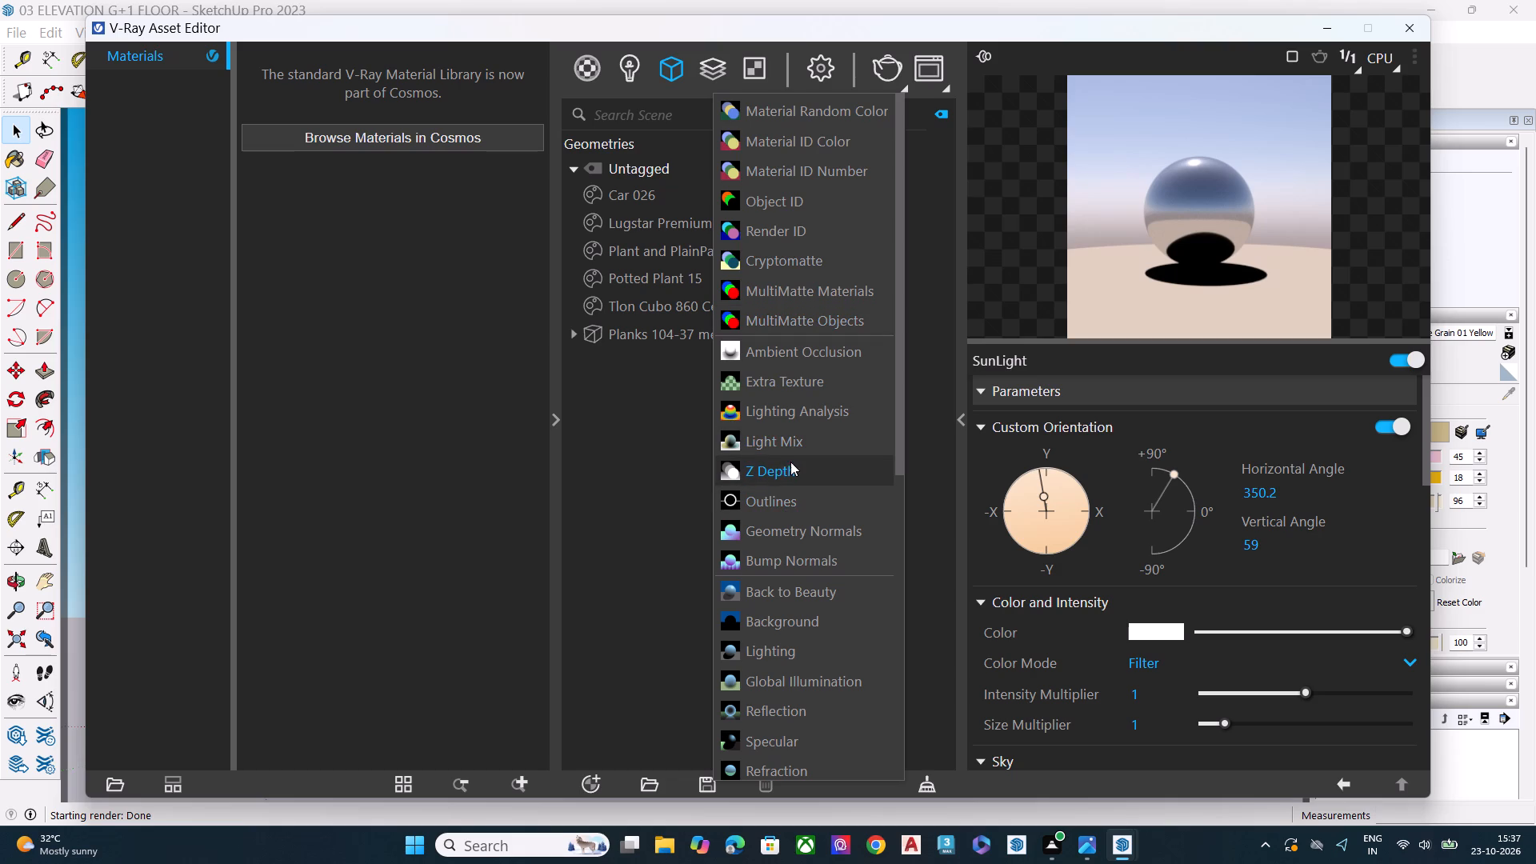
pyautogui.click(802, 444)
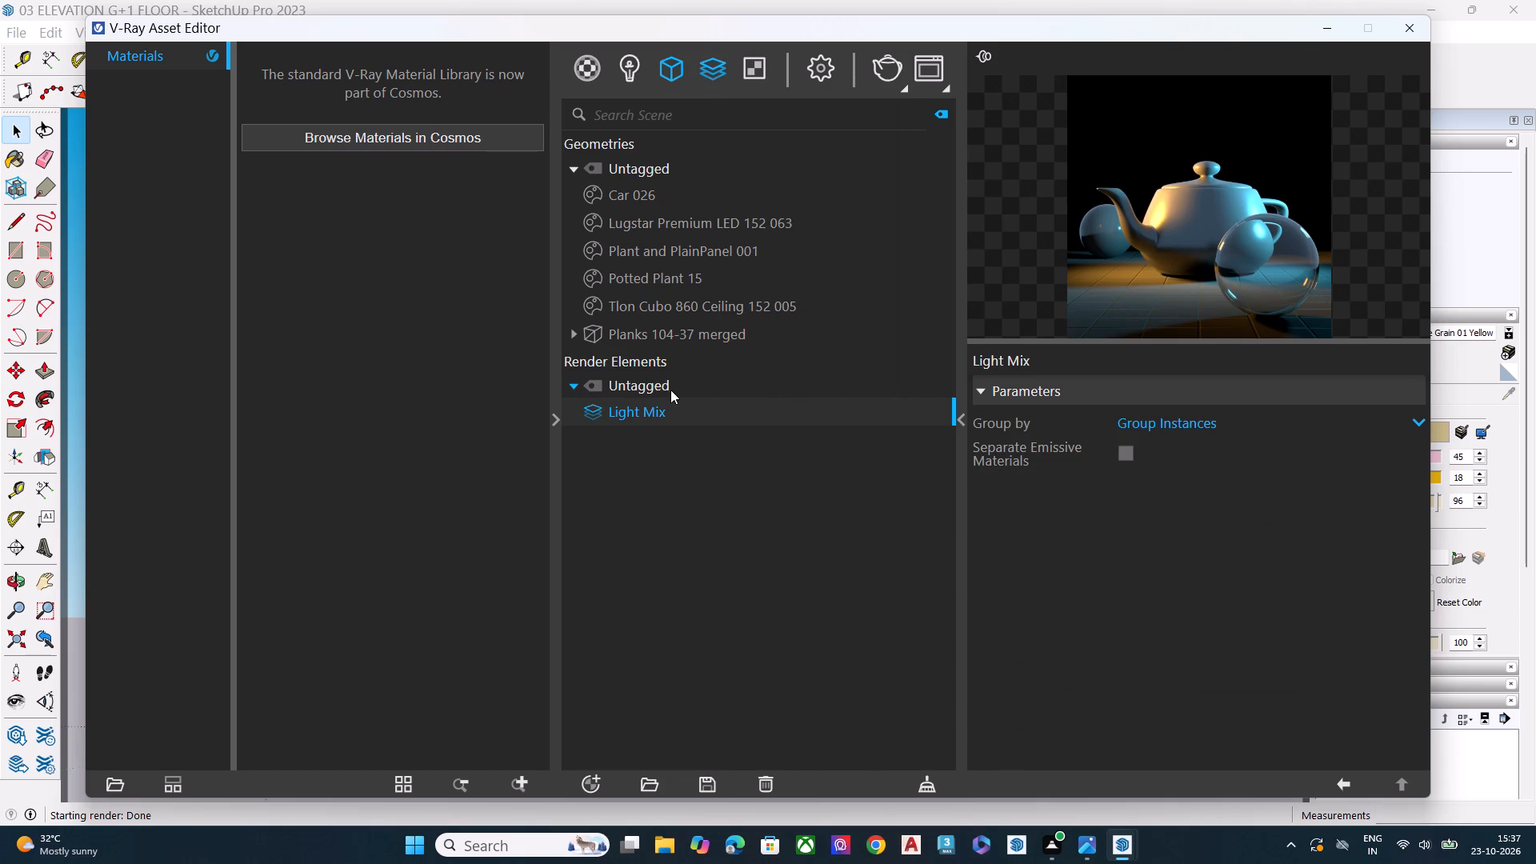
pyautogui.click(635, 69)
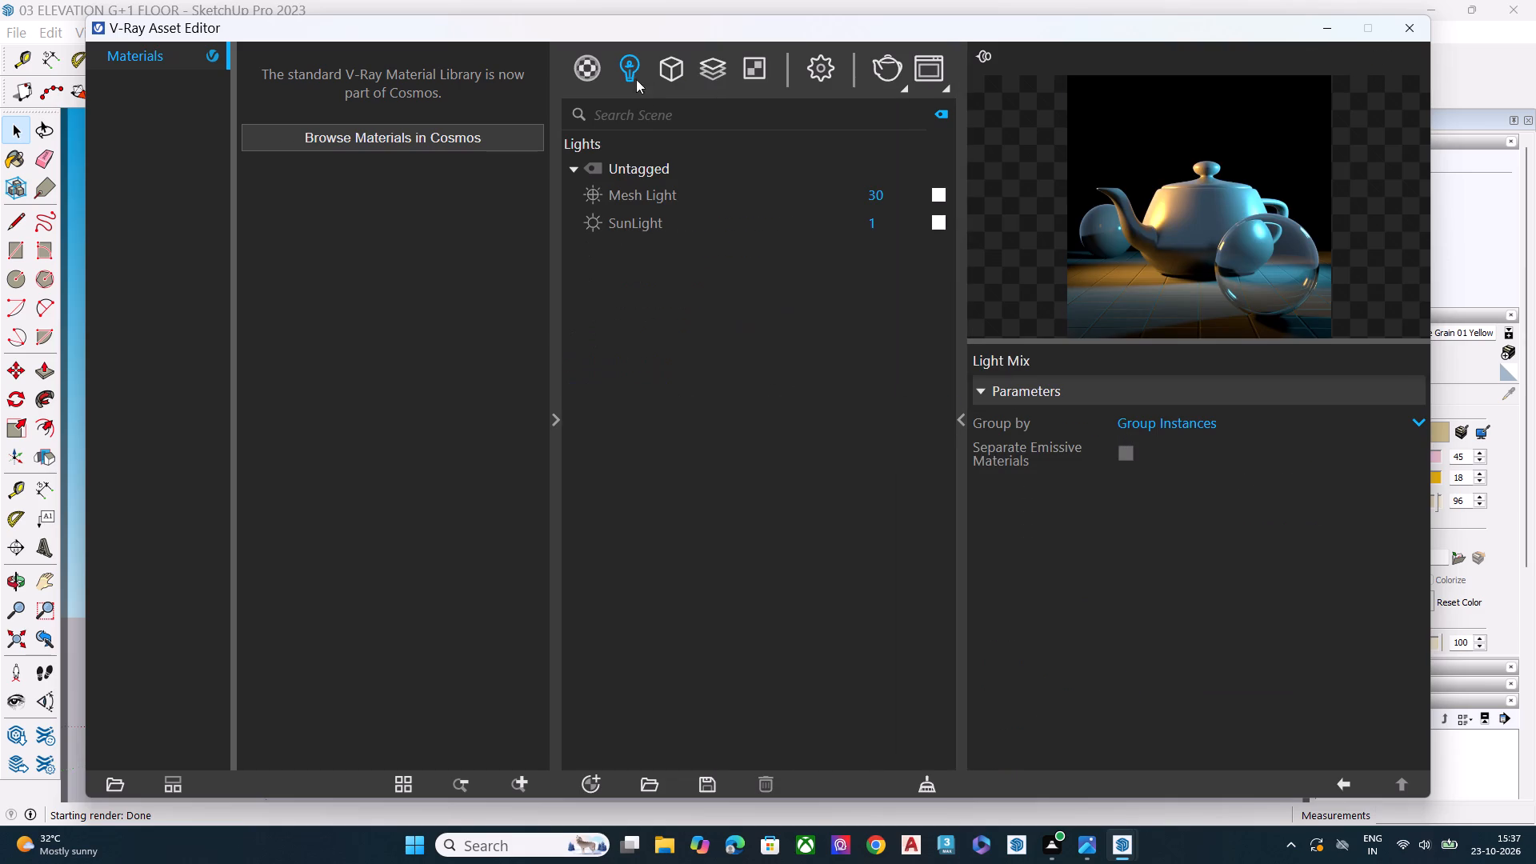
pyautogui.click(1402, 26)
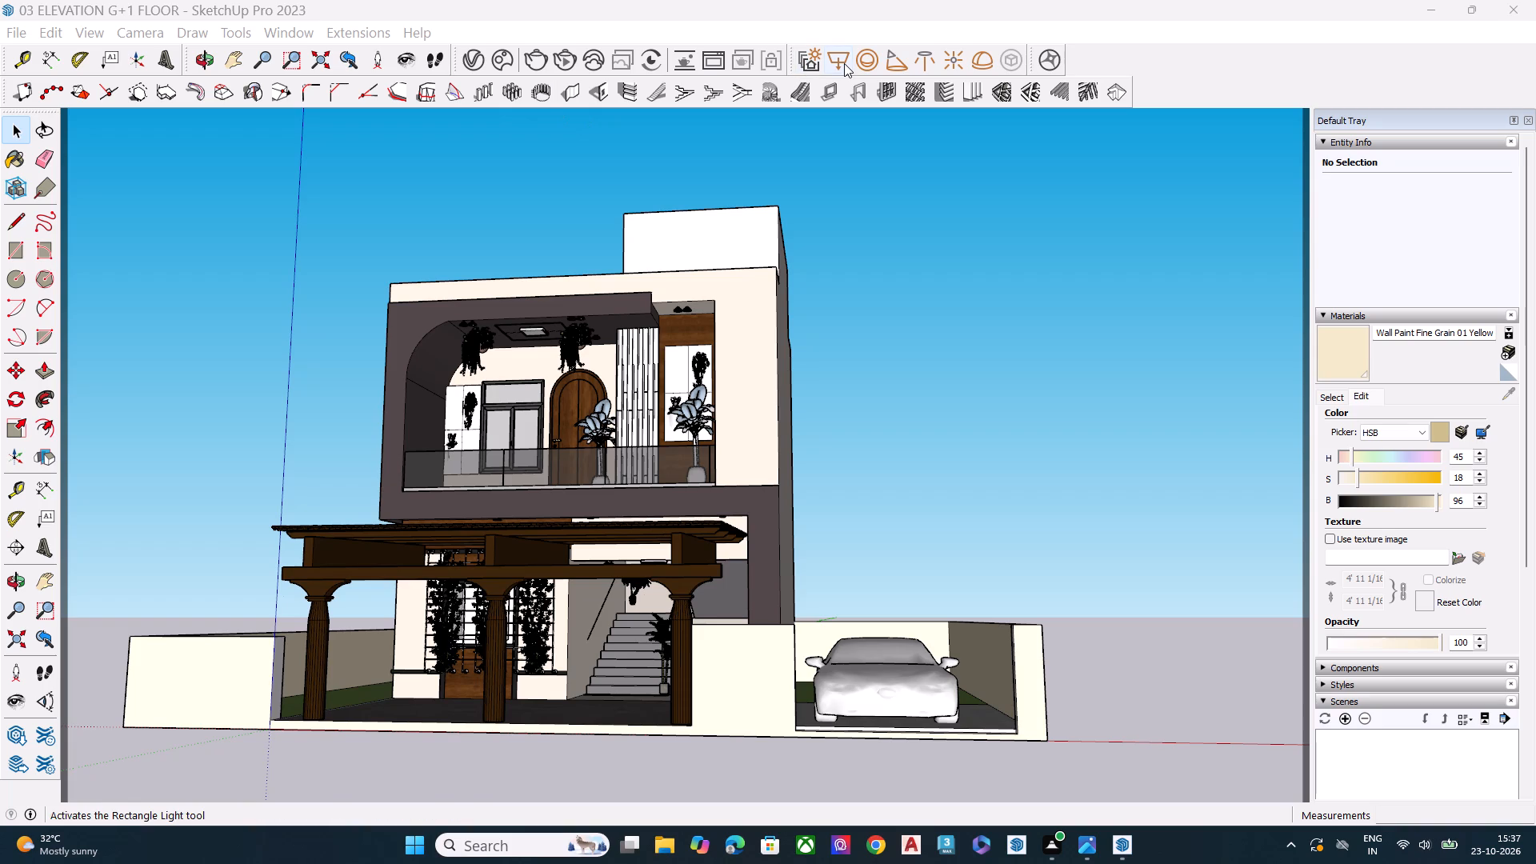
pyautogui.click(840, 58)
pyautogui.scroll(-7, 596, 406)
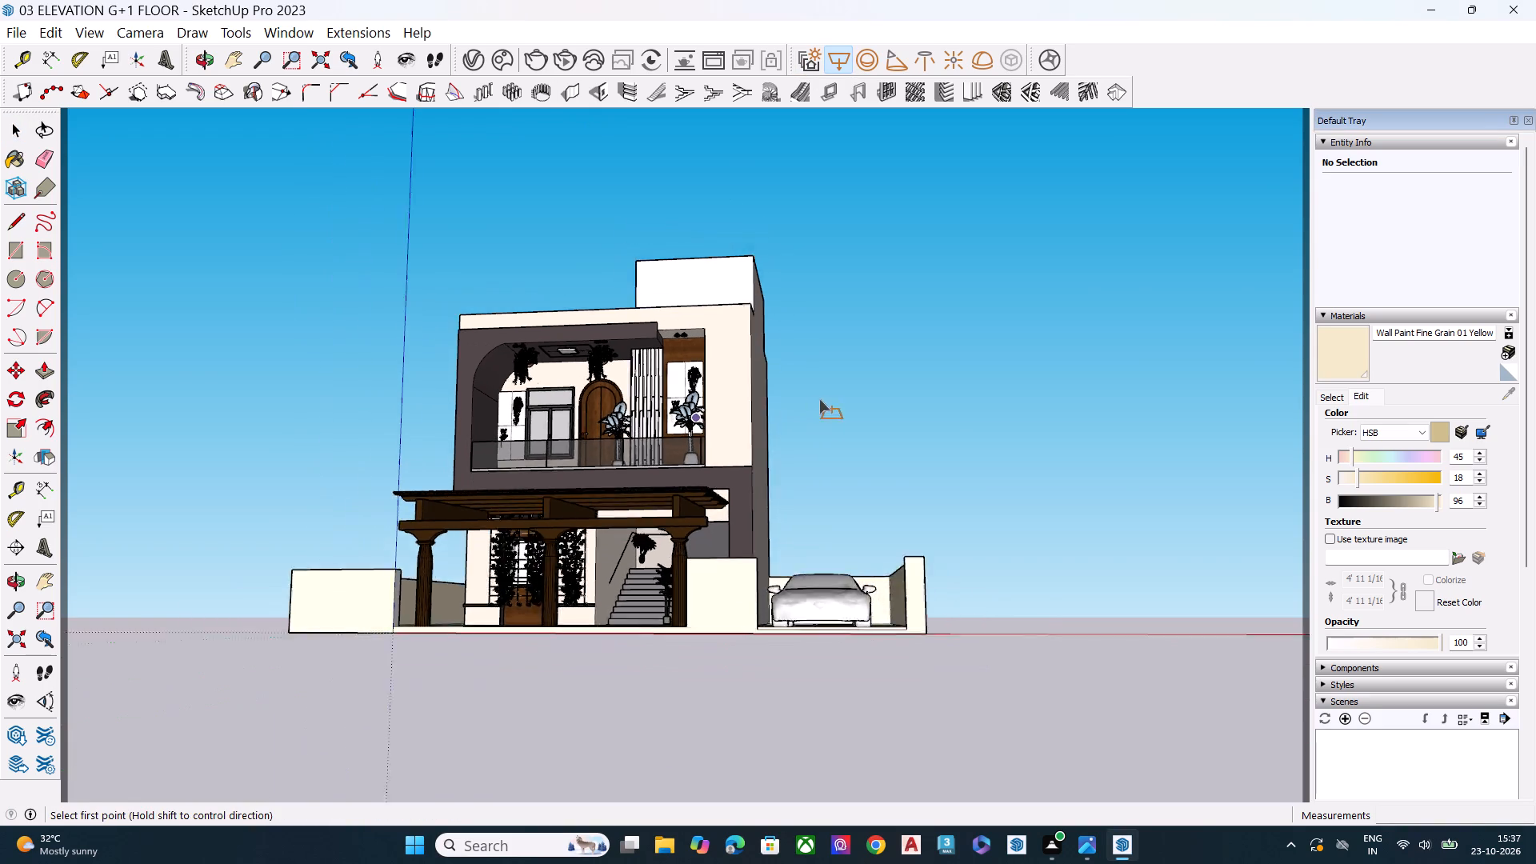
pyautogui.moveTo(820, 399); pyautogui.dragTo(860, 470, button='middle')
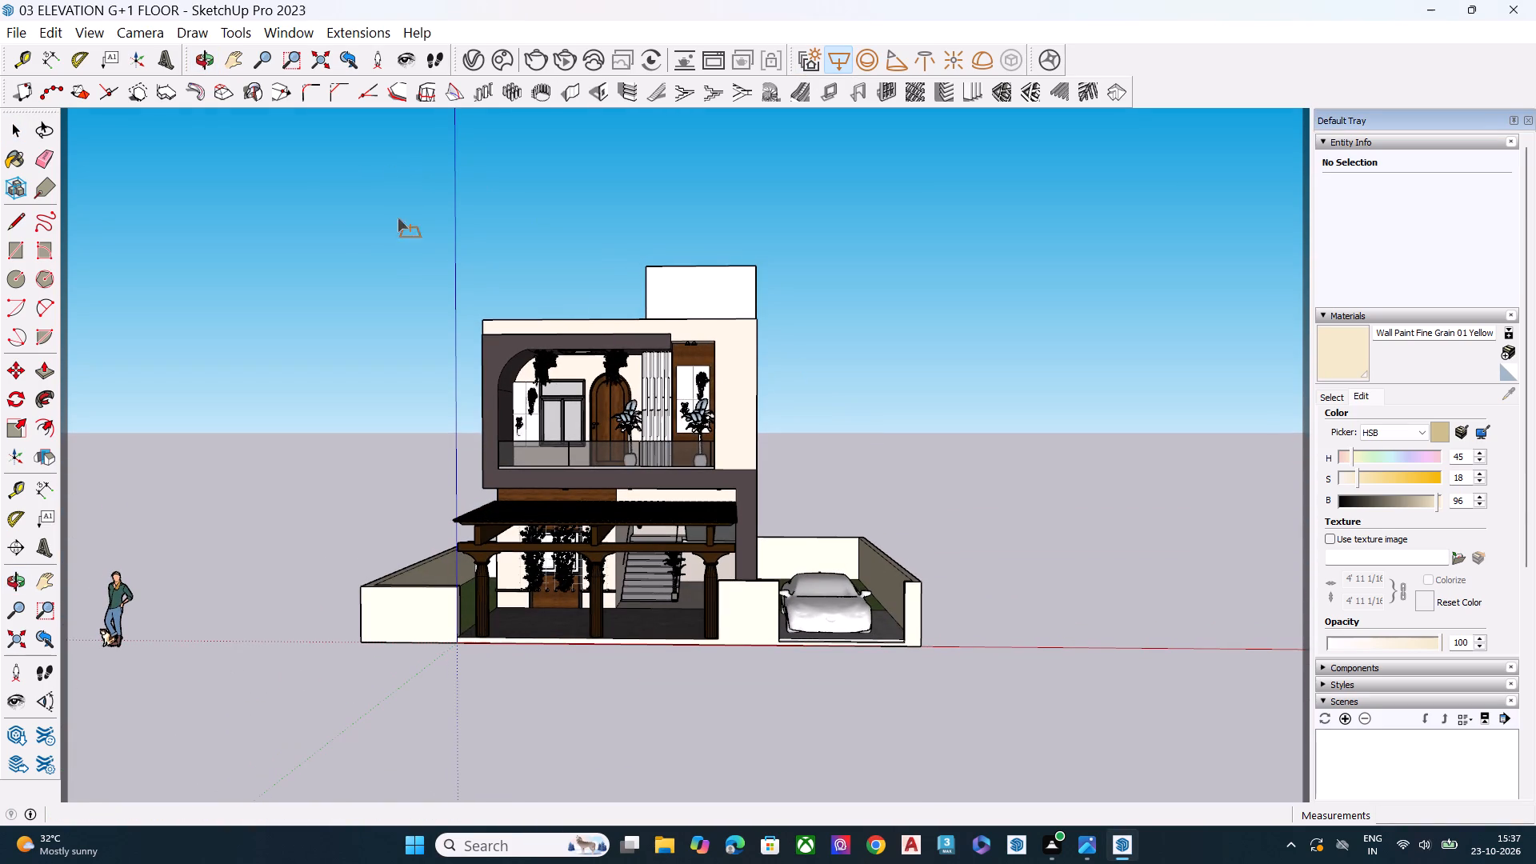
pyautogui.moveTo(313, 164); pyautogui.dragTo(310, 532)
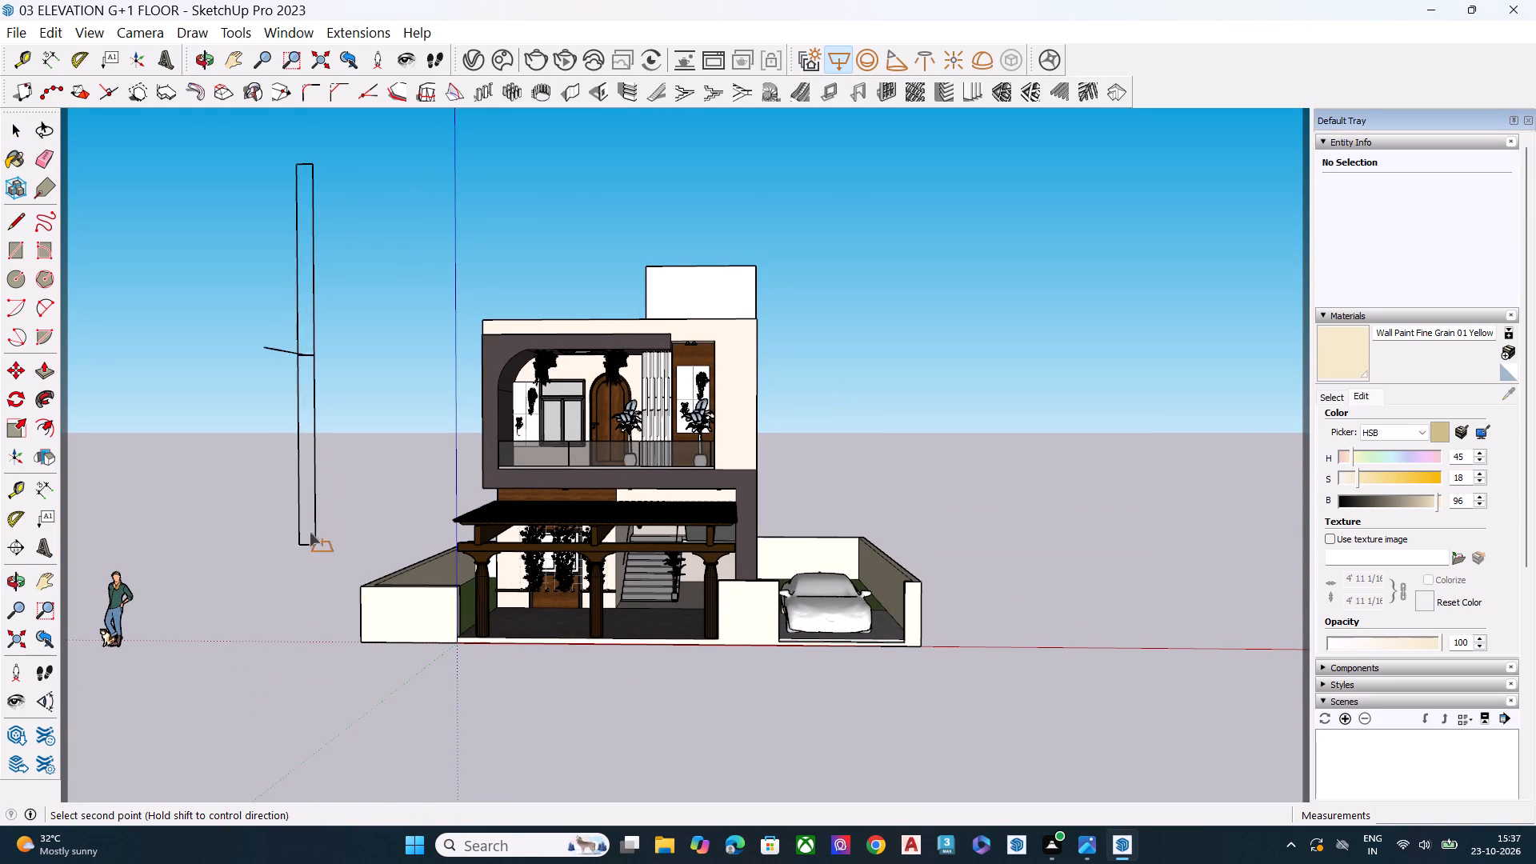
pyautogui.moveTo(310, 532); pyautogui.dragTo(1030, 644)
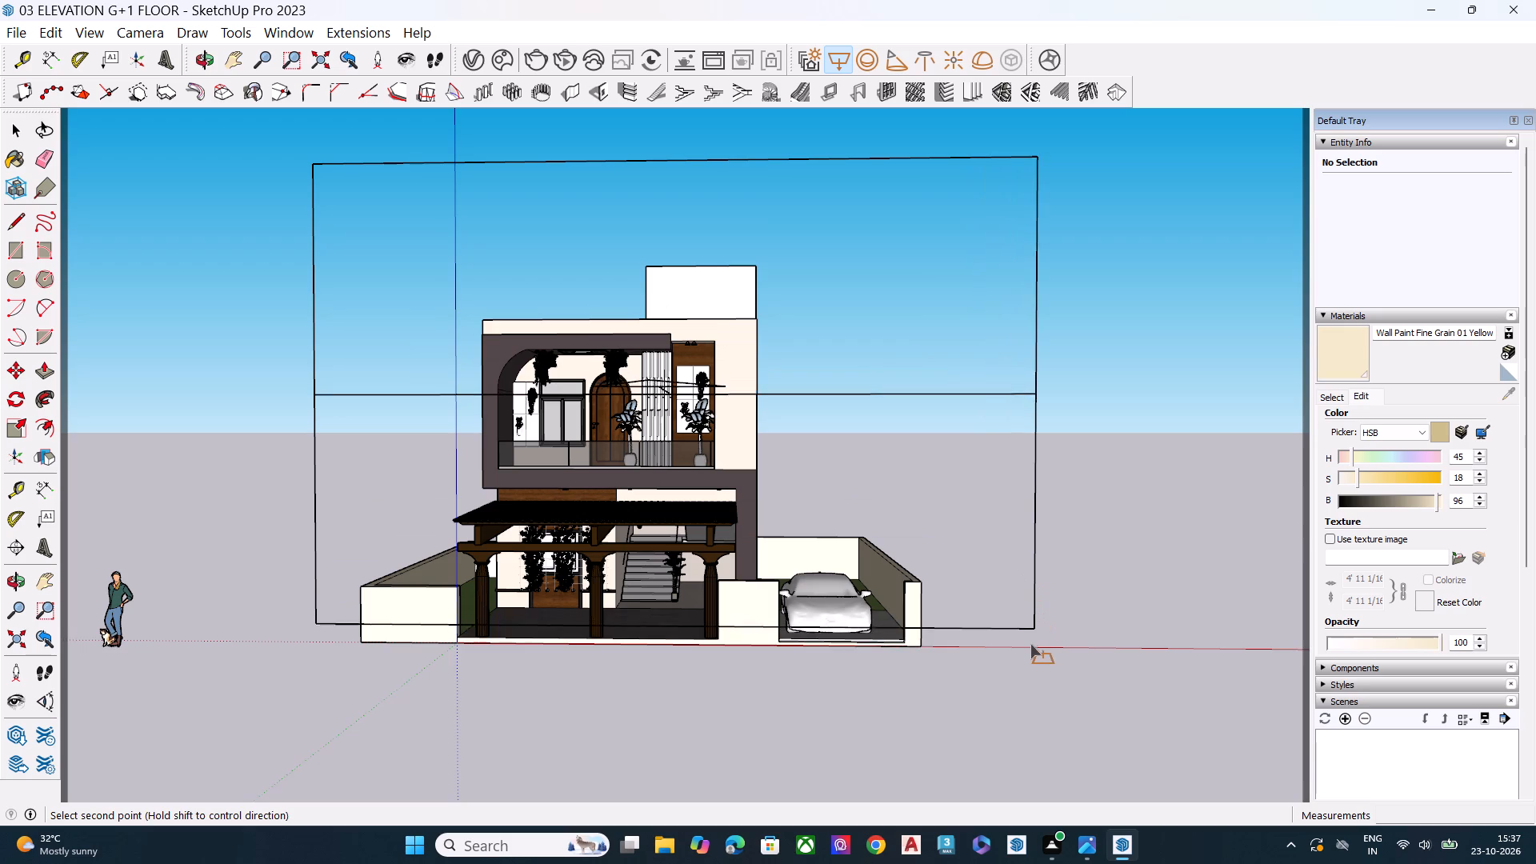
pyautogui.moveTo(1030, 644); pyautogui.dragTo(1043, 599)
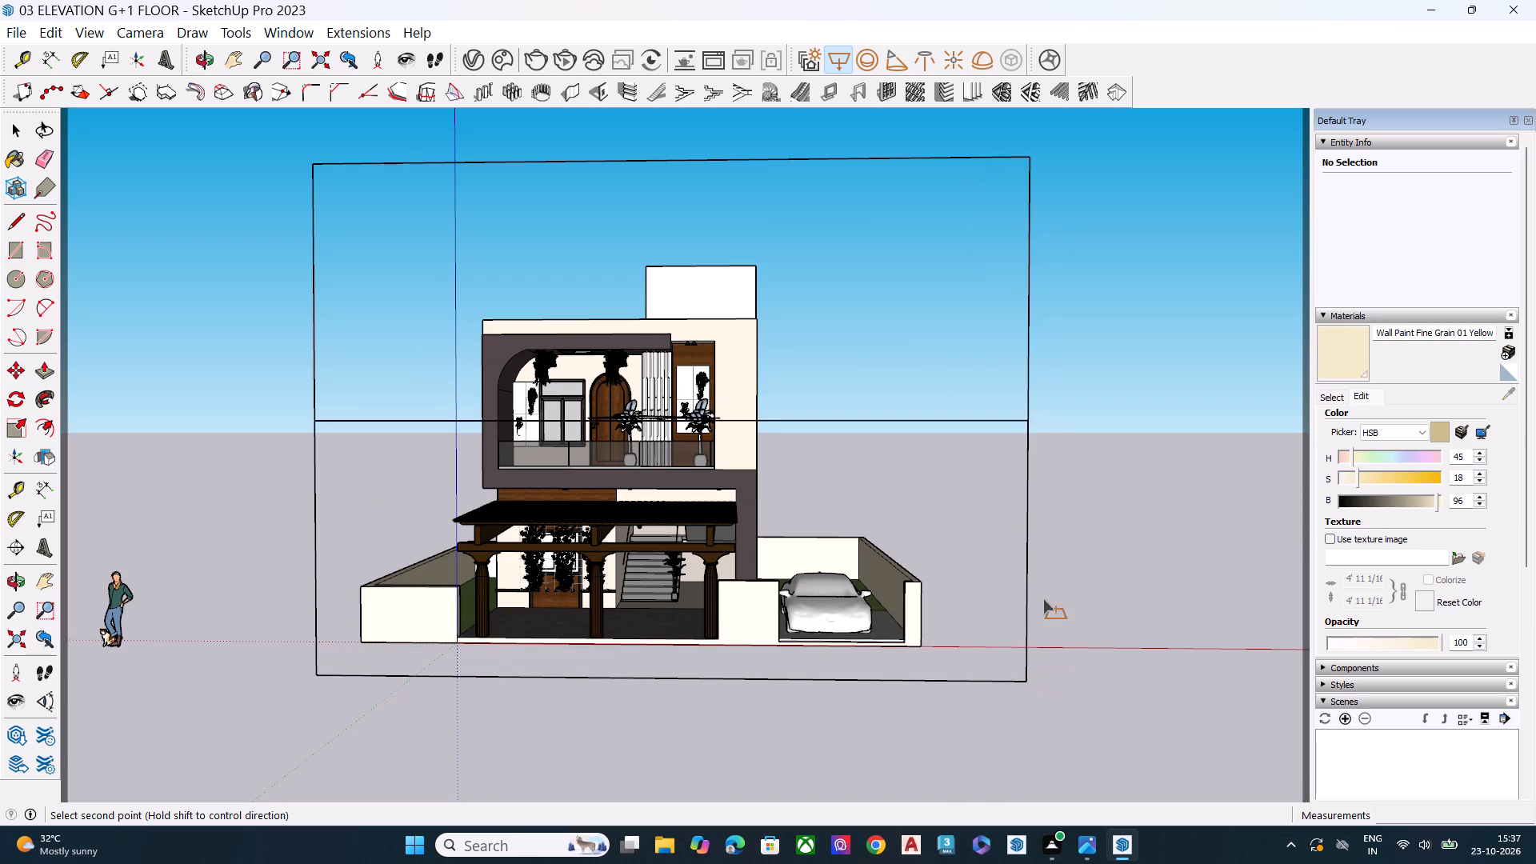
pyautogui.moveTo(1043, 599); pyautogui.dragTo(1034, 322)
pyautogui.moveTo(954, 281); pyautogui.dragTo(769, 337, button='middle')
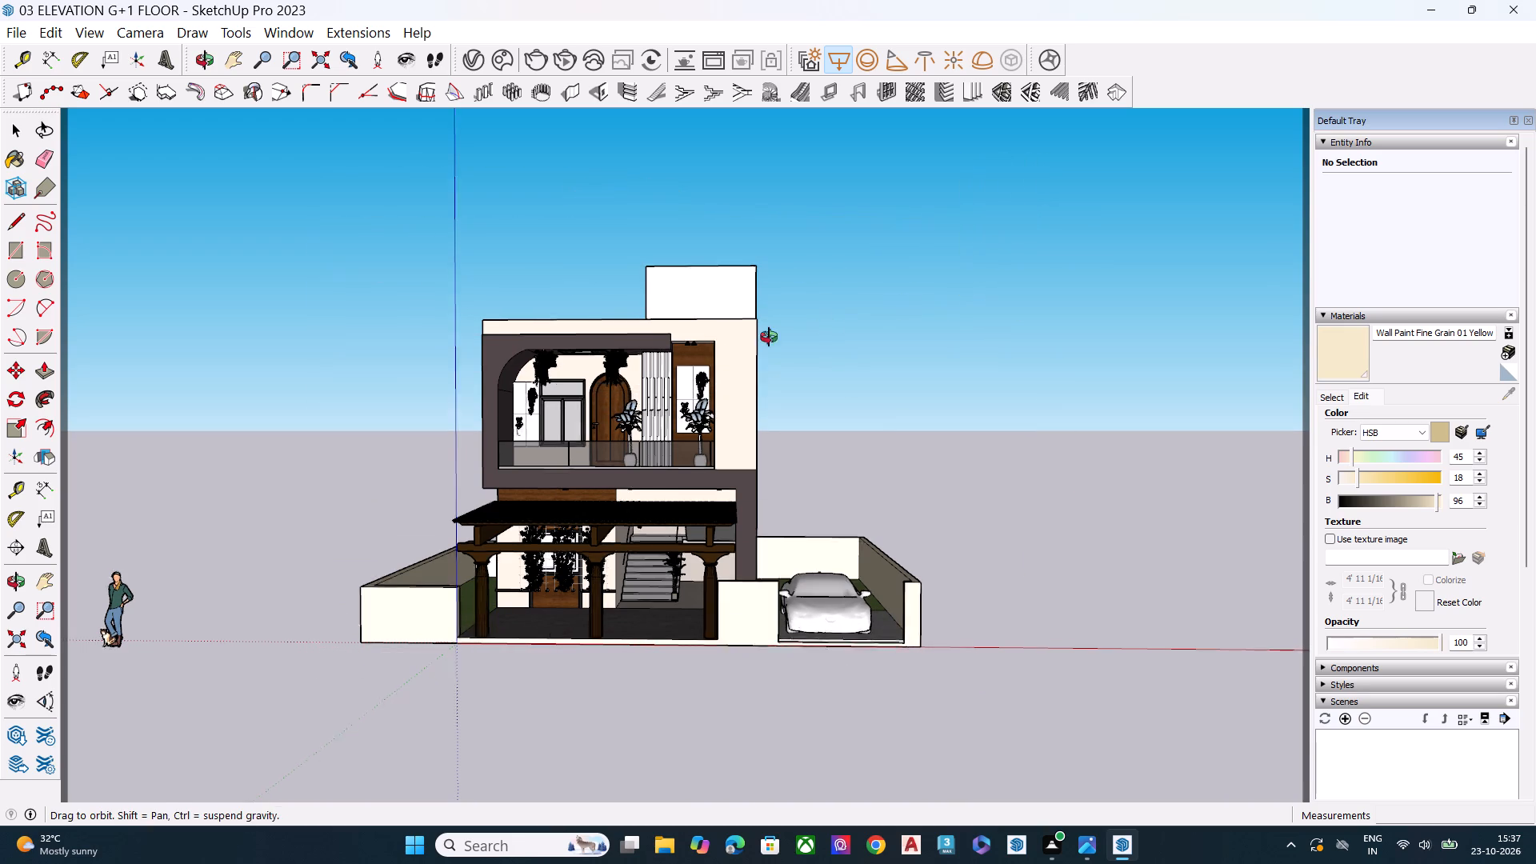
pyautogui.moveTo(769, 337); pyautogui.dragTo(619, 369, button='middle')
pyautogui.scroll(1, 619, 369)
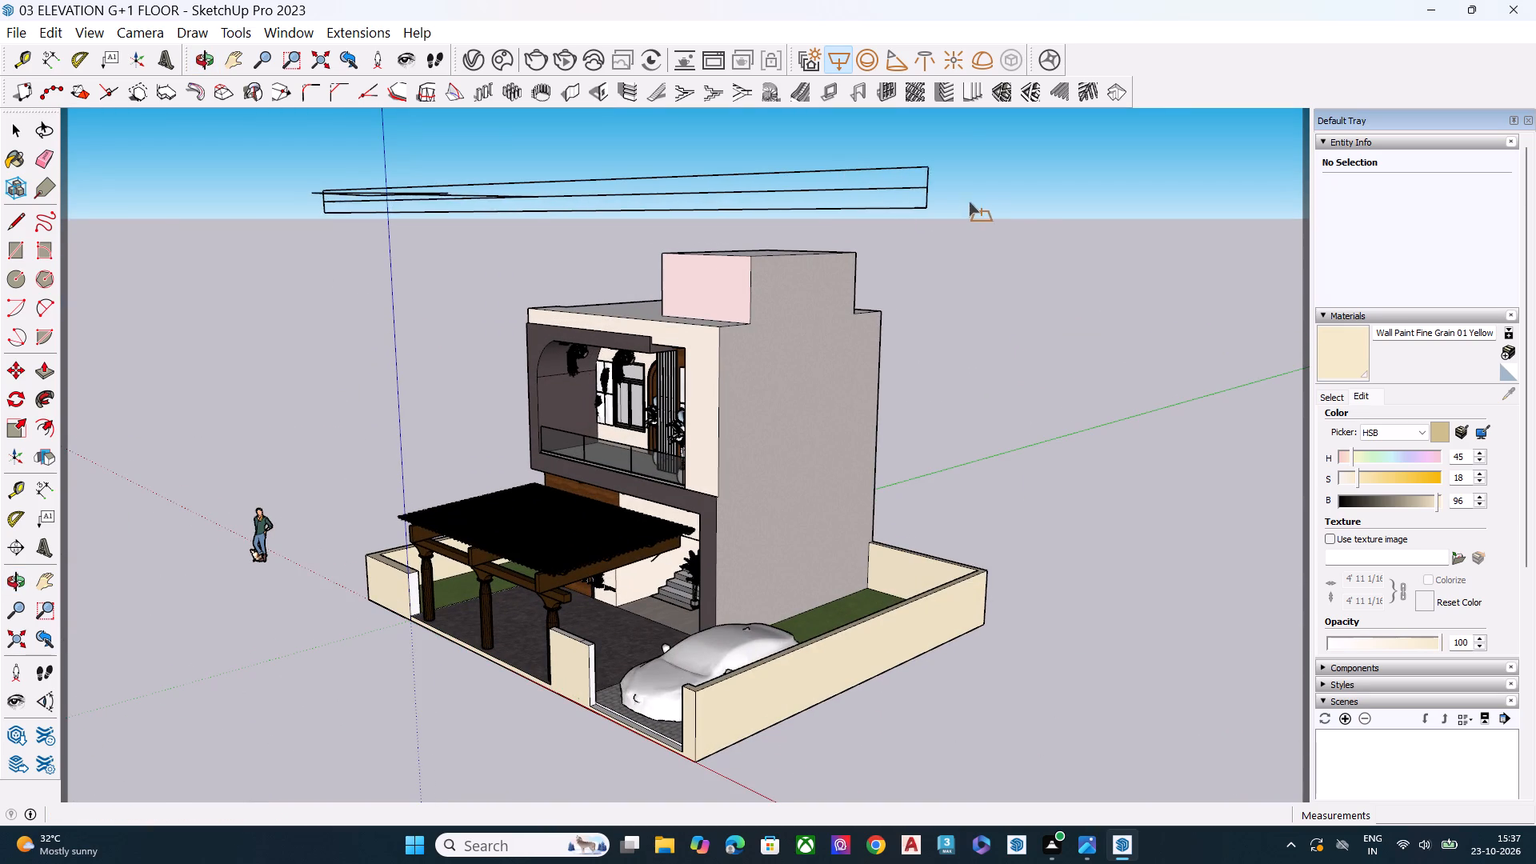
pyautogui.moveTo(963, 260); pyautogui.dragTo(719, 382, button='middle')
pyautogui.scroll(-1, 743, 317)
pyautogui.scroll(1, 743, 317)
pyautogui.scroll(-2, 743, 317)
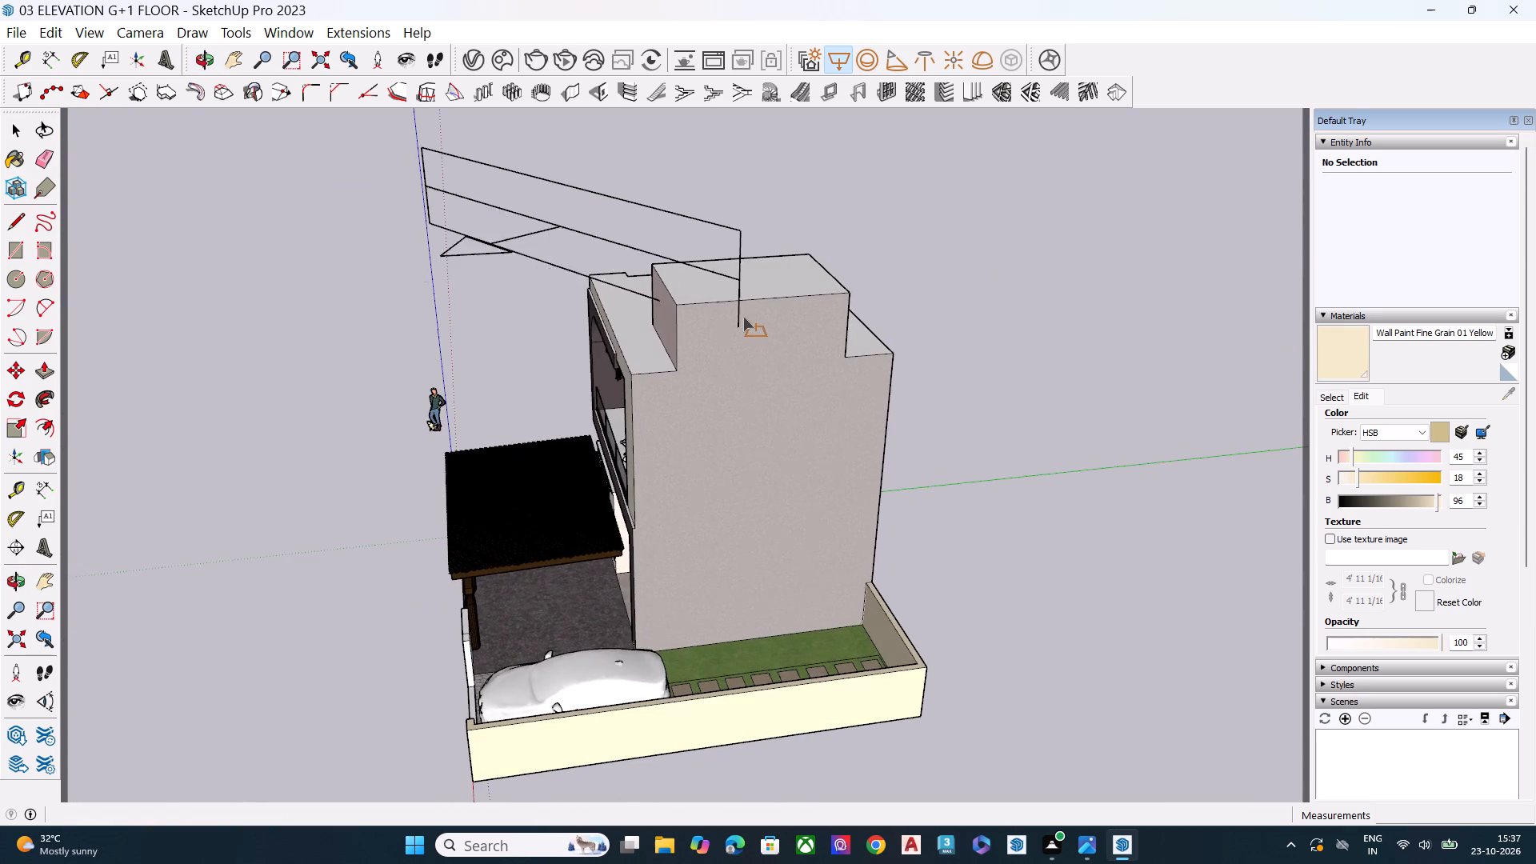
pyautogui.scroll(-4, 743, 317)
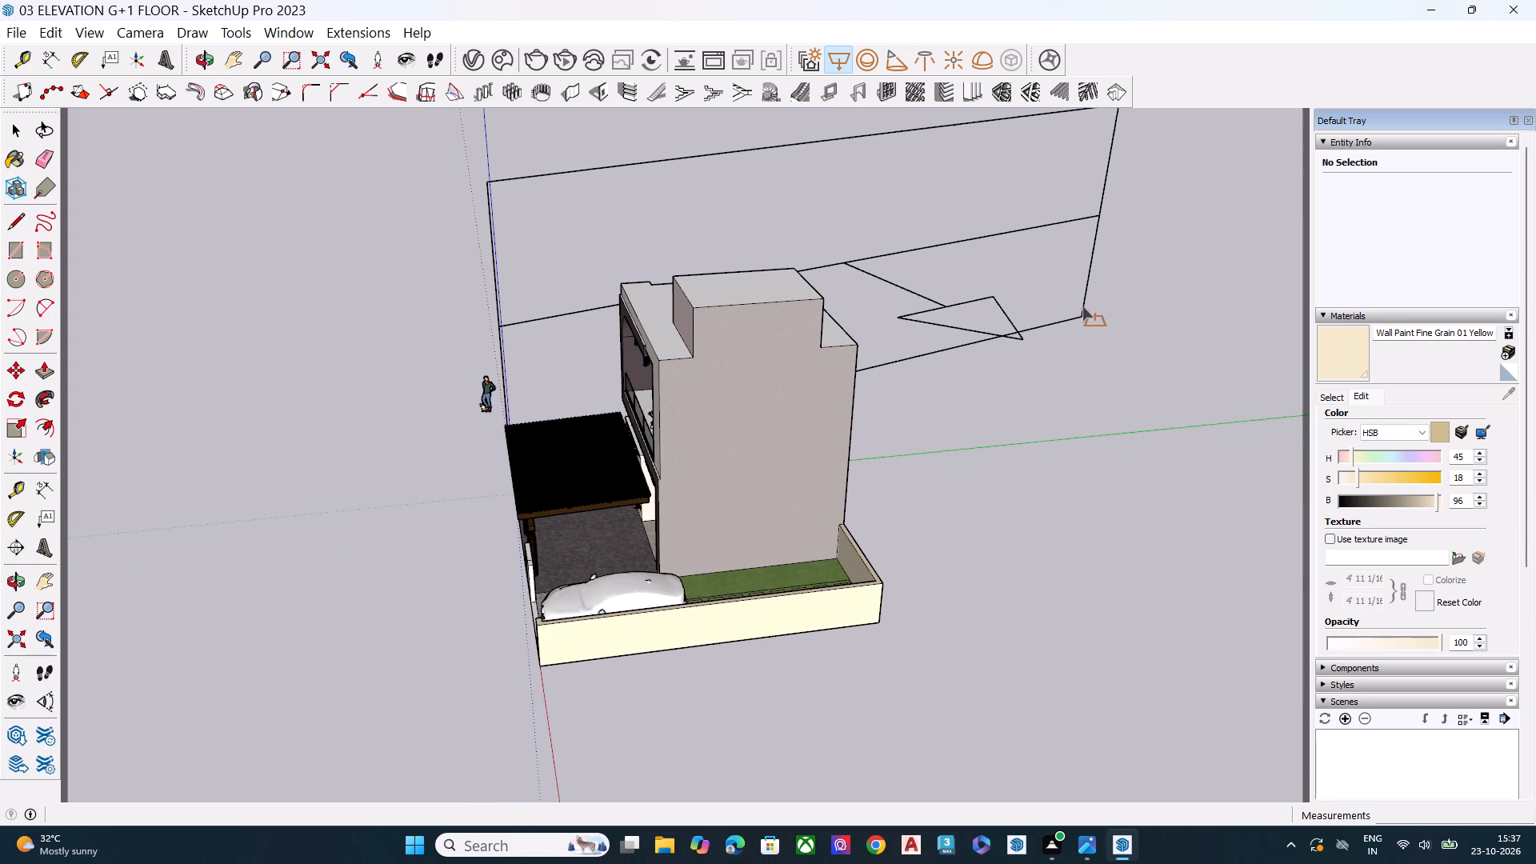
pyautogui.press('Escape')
# Draw a large horizontal V-Ray rectangle light behind the house, wider than the house and its compound.
pyautogui.scroll(-2, 987, 314)
pyautogui.scroll(1, 986, 314)
pyautogui.scroll(-3, 983, 316)
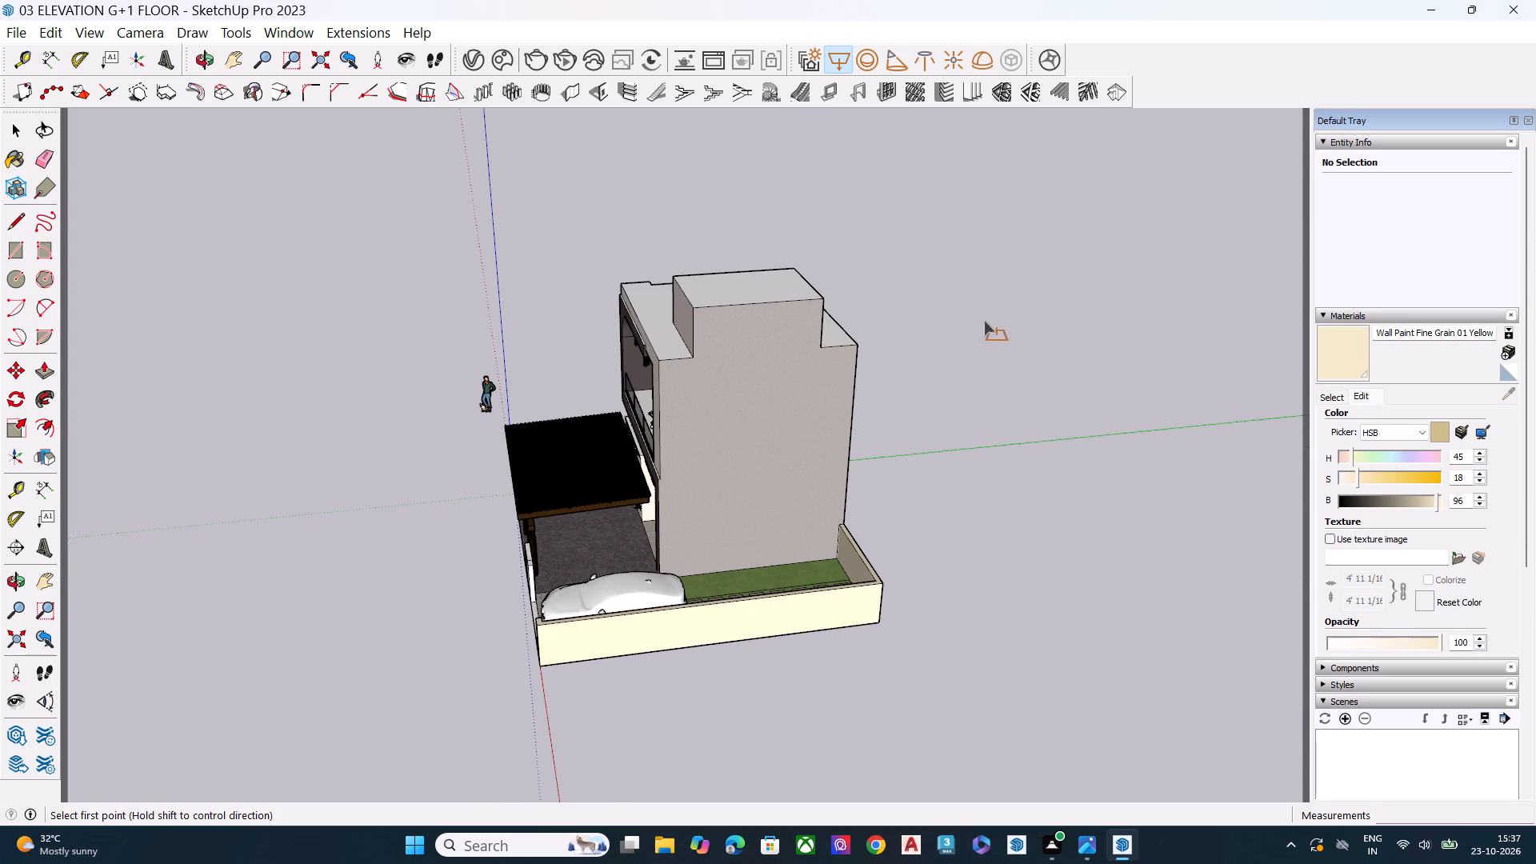
pyautogui.scroll(-2, 984, 321)
pyautogui.scroll(-1, 821, 433)
pyautogui.moveTo(833, 433); pyautogui.dragTo(900, 453, button='middle')
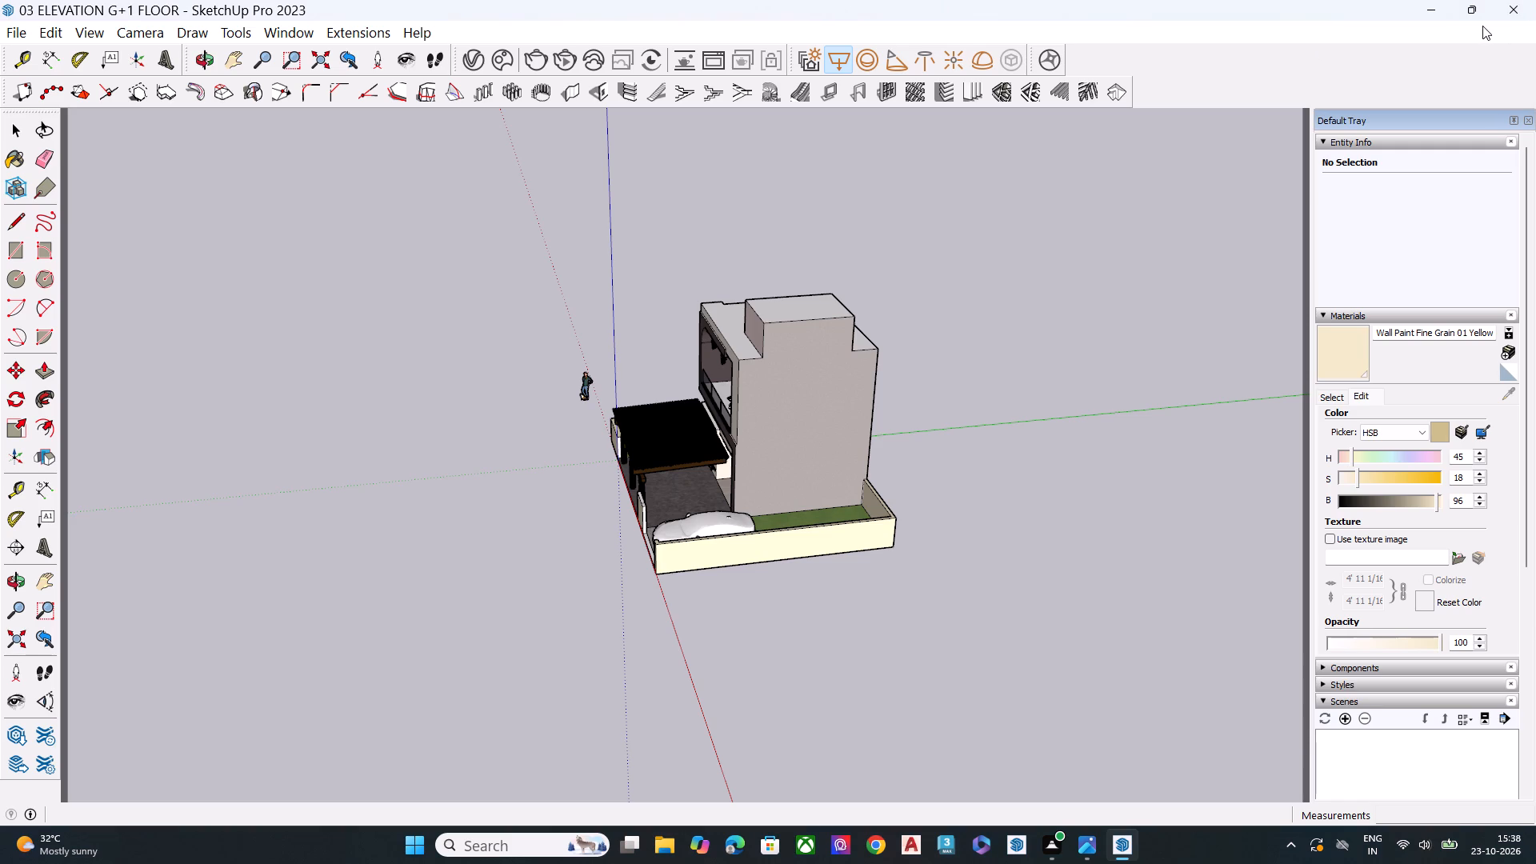
pyautogui.moveTo(688, 422); pyautogui.dragTo(690, 422, button='middle')
pyautogui.moveTo(690, 422); pyautogui.dragTo(1065, 350, button='middle')
pyautogui.moveTo(742, 452); pyautogui.dragTo(866, 410, button='middle')
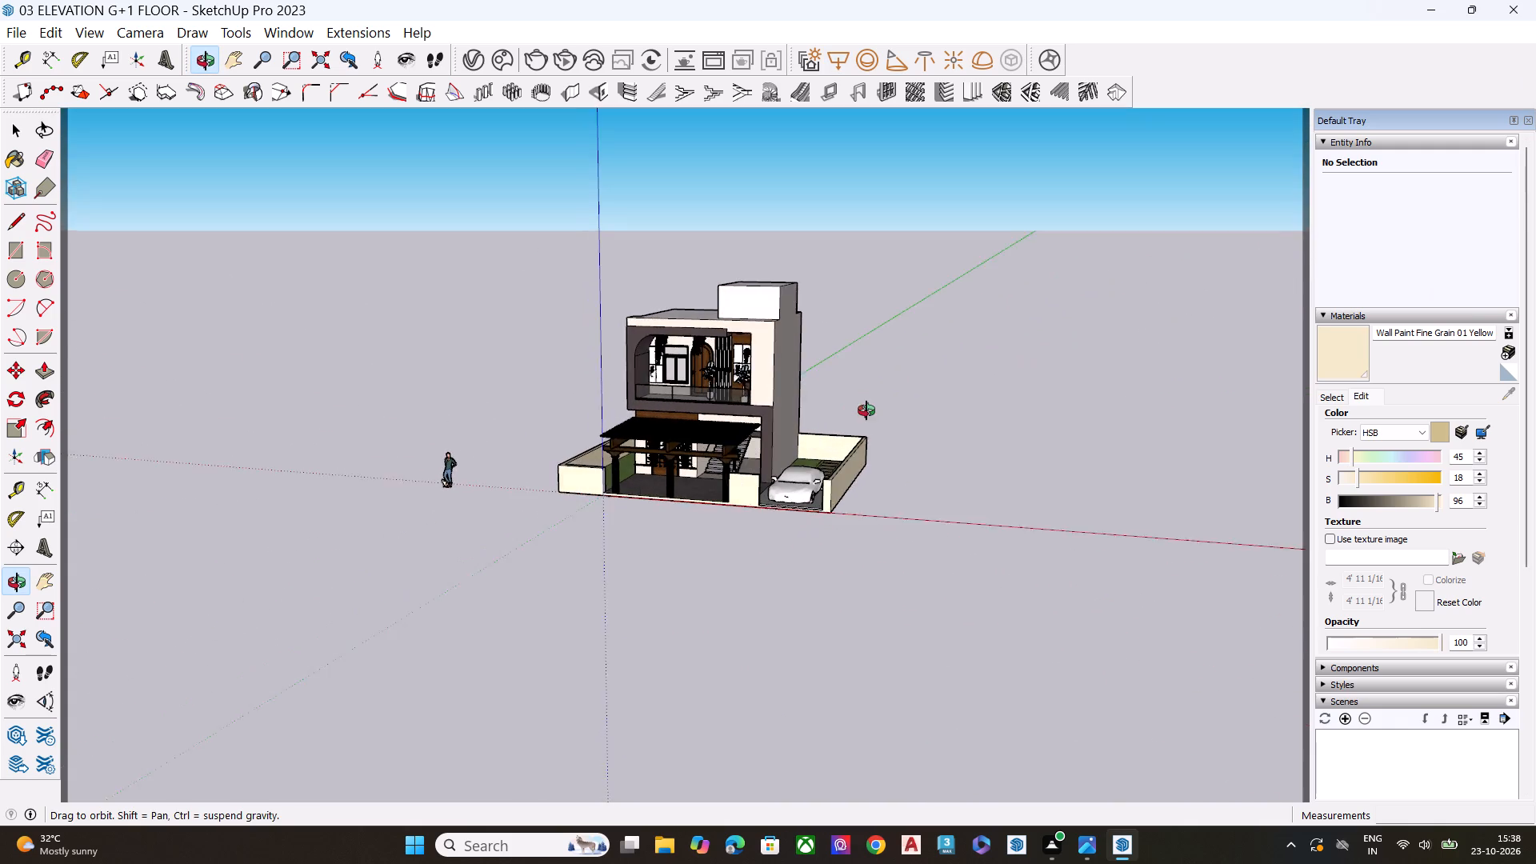
pyautogui.moveTo(866, 410); pyautogui.dragTo(902, 404, button='middle')
pyautogui.moveTo(698, 298); pyautogui.dragTo(769, 261, button='middle')
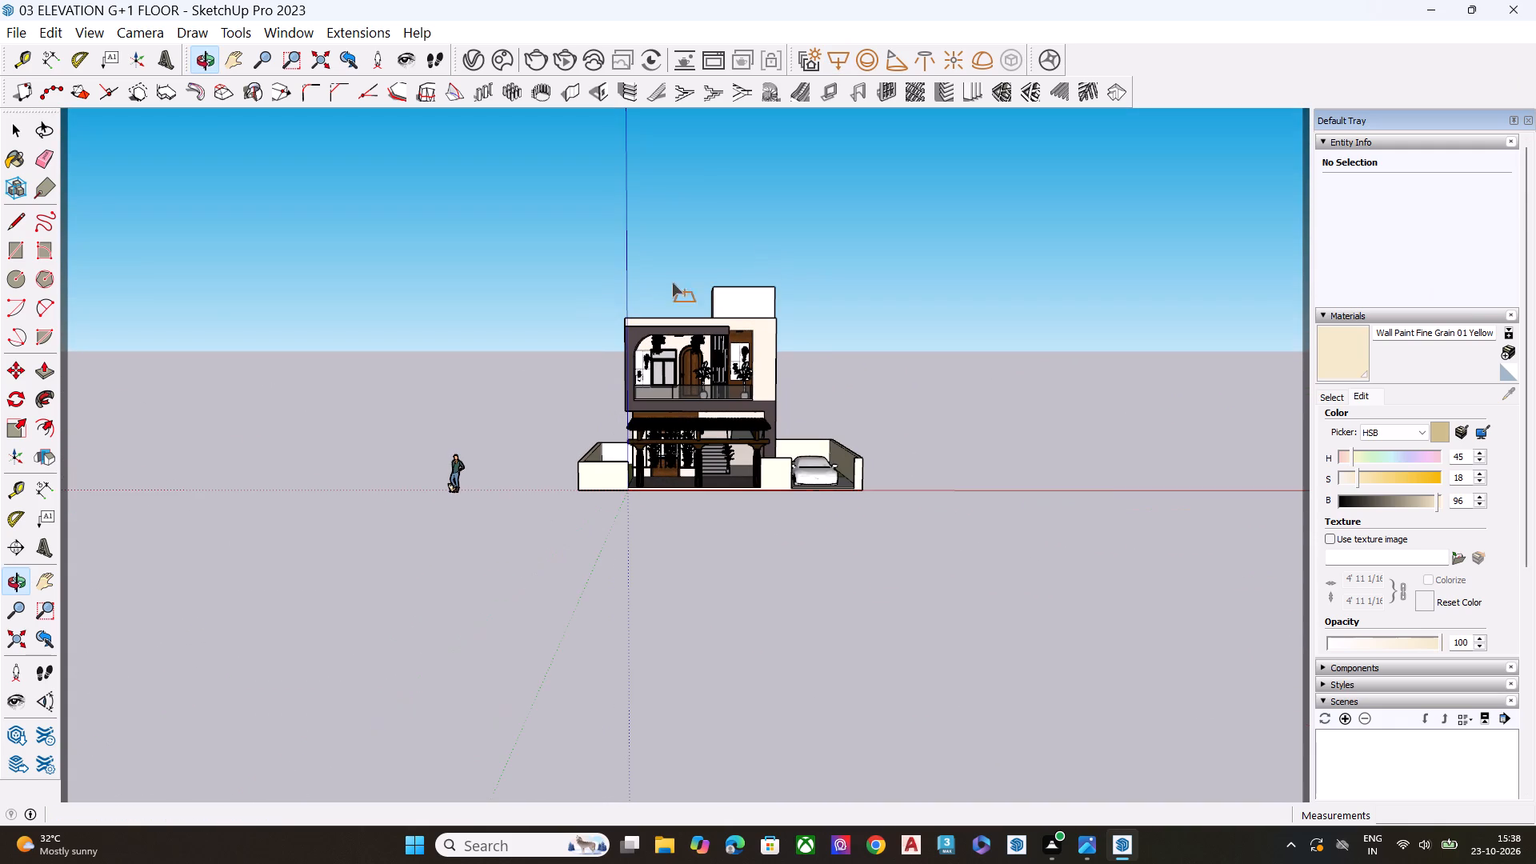
pyautogui.moveTo(588, 258); pyautogui.dragTo(611, 418, button='middle')
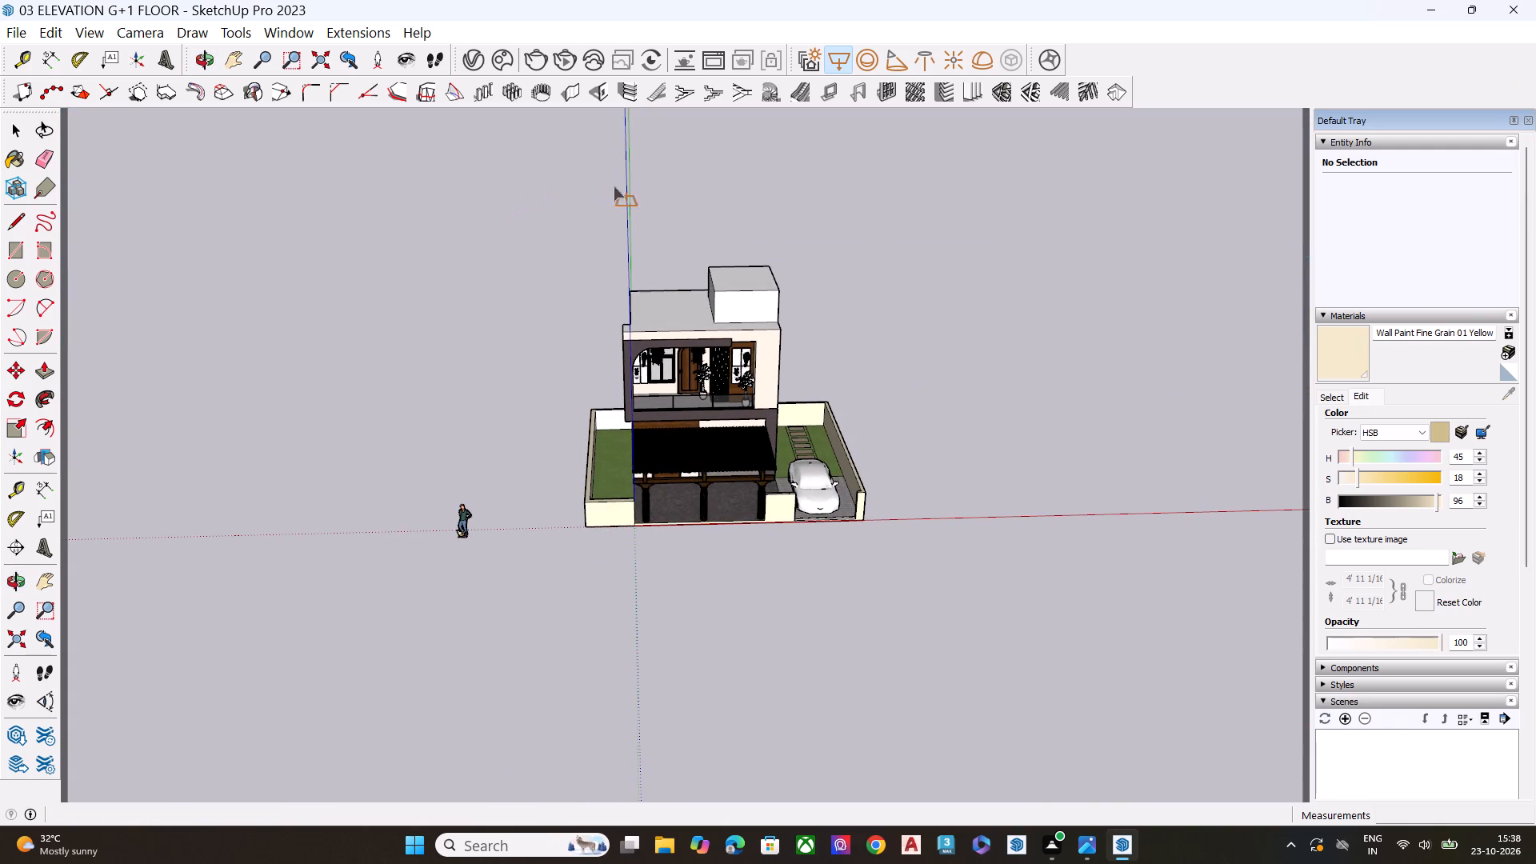
pyautogui.moveTo(529, 174); pyautogui.dragTo(839, 284)
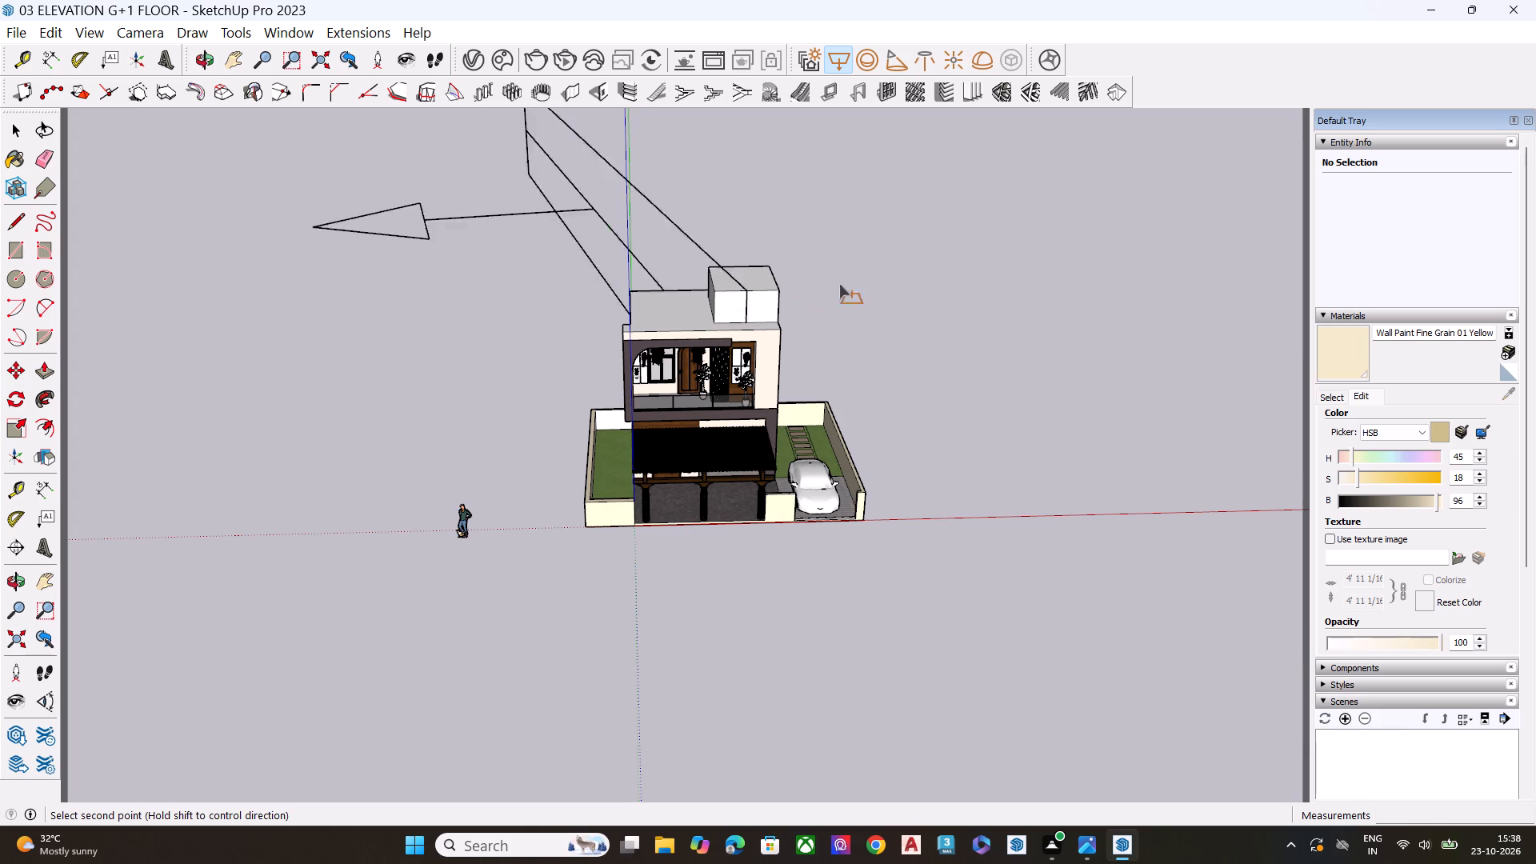
pyautogui.moveTo(839, 284); pyautogui.dragTo(902, 246)
pyautogui.click(906, 287)
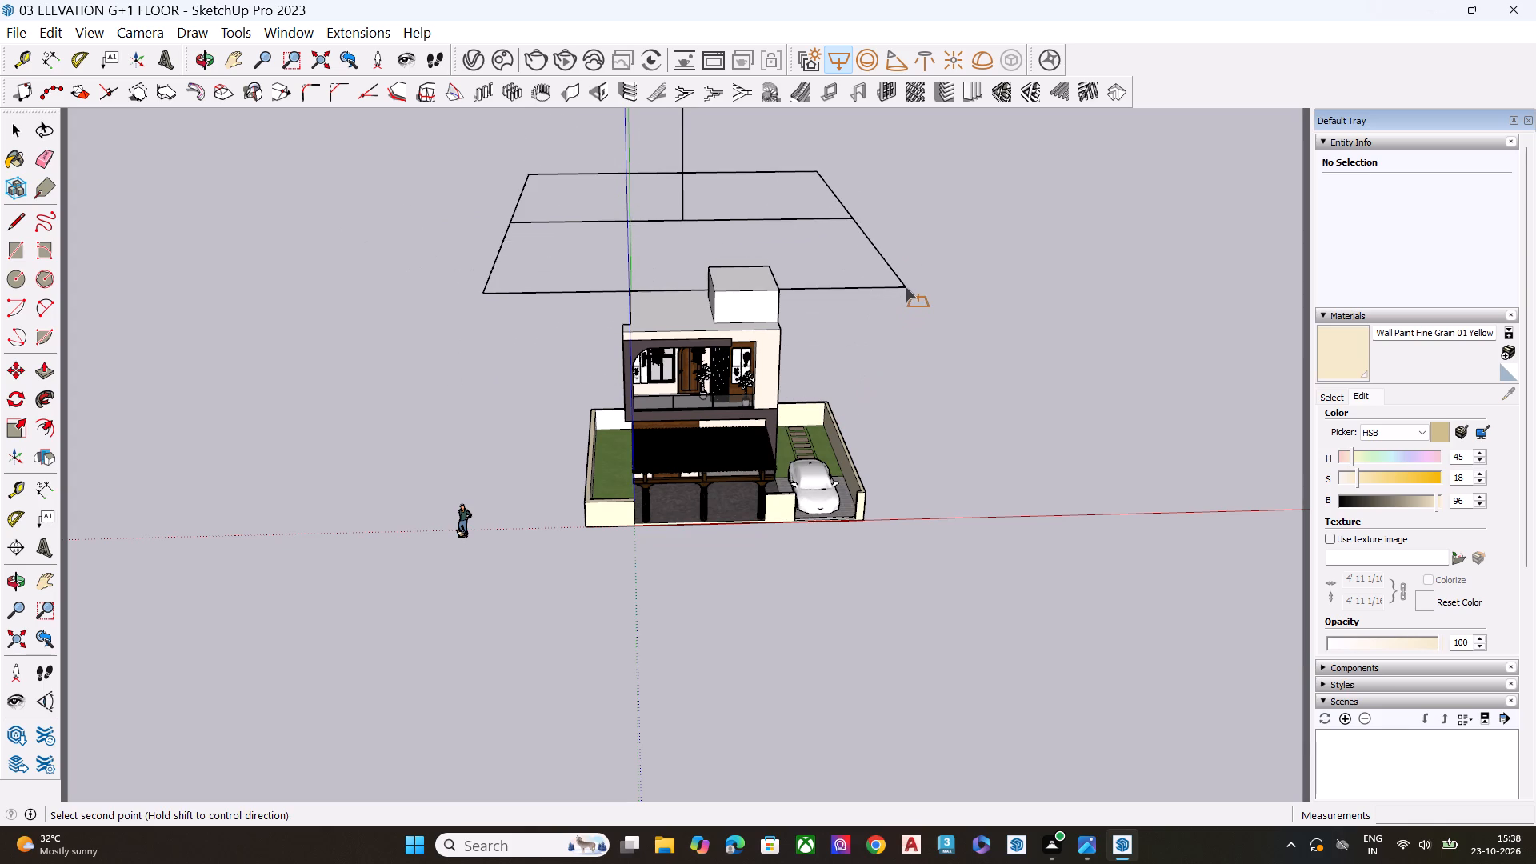
# Select the rectangle light and rotate it 90° about the red axis so it stands upright facing the house.
pyautogui.moveTo(770, 370); pyautogui.dragTo(406, 308, button='middle')
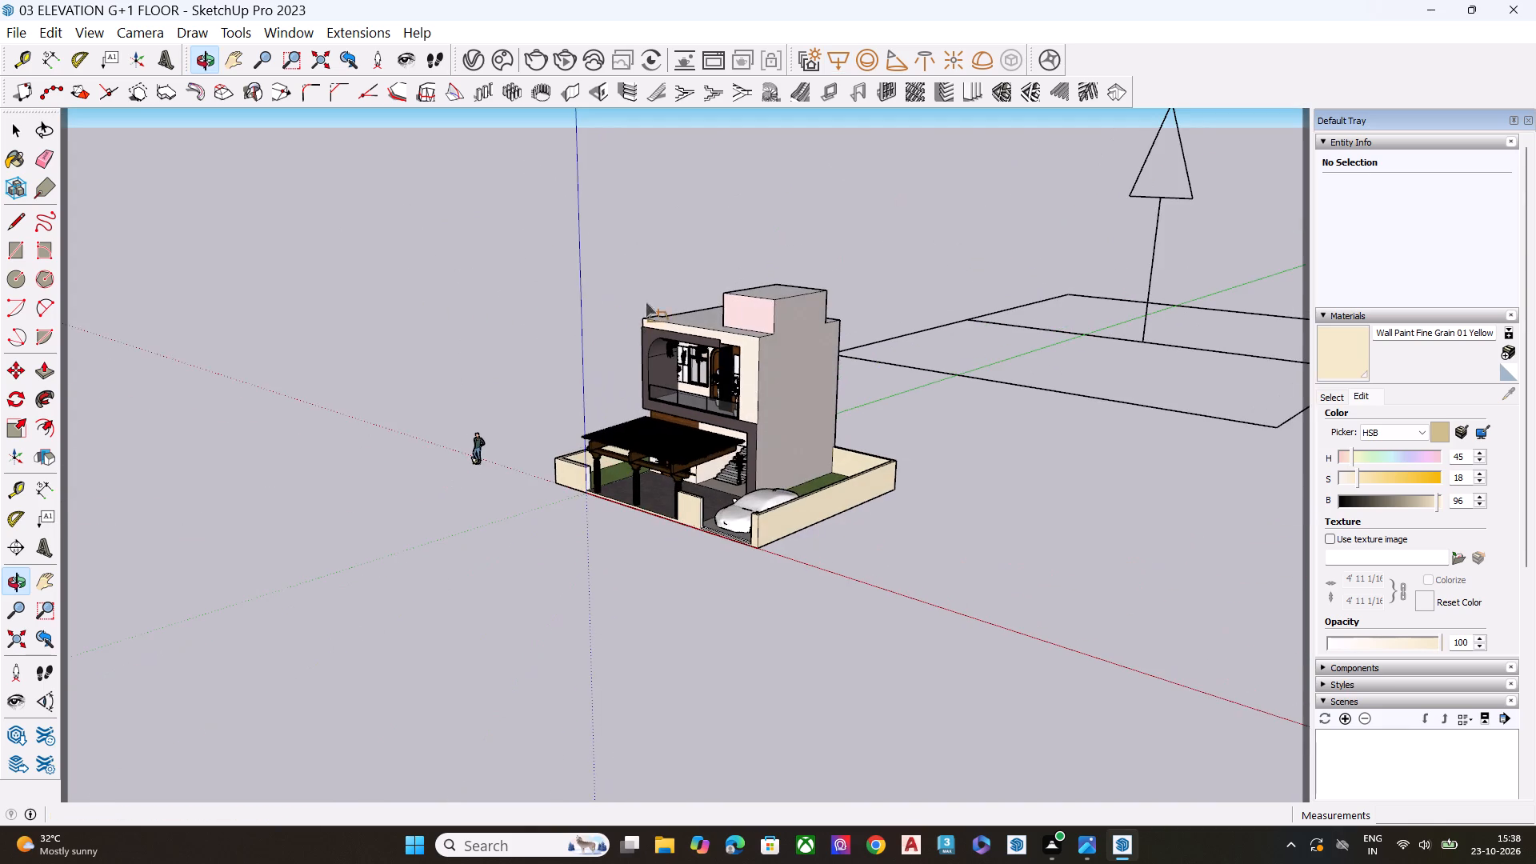
pyautogui.scroll(-10, 720, 310)
pyautogui.press('space')
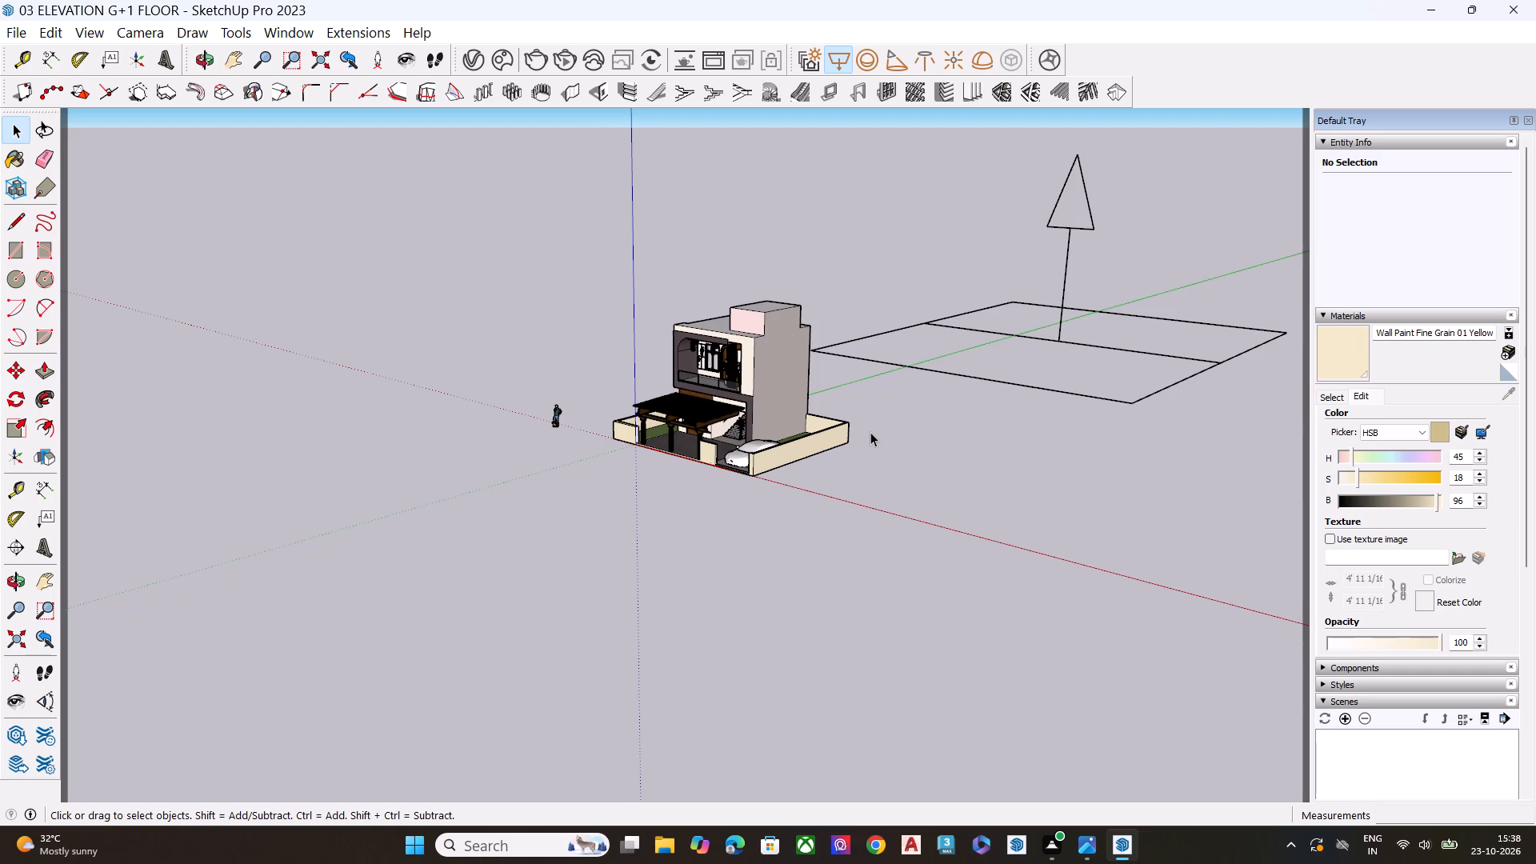
pyautogui.click(1062, 335)
pyautogui.click(1058, 340)
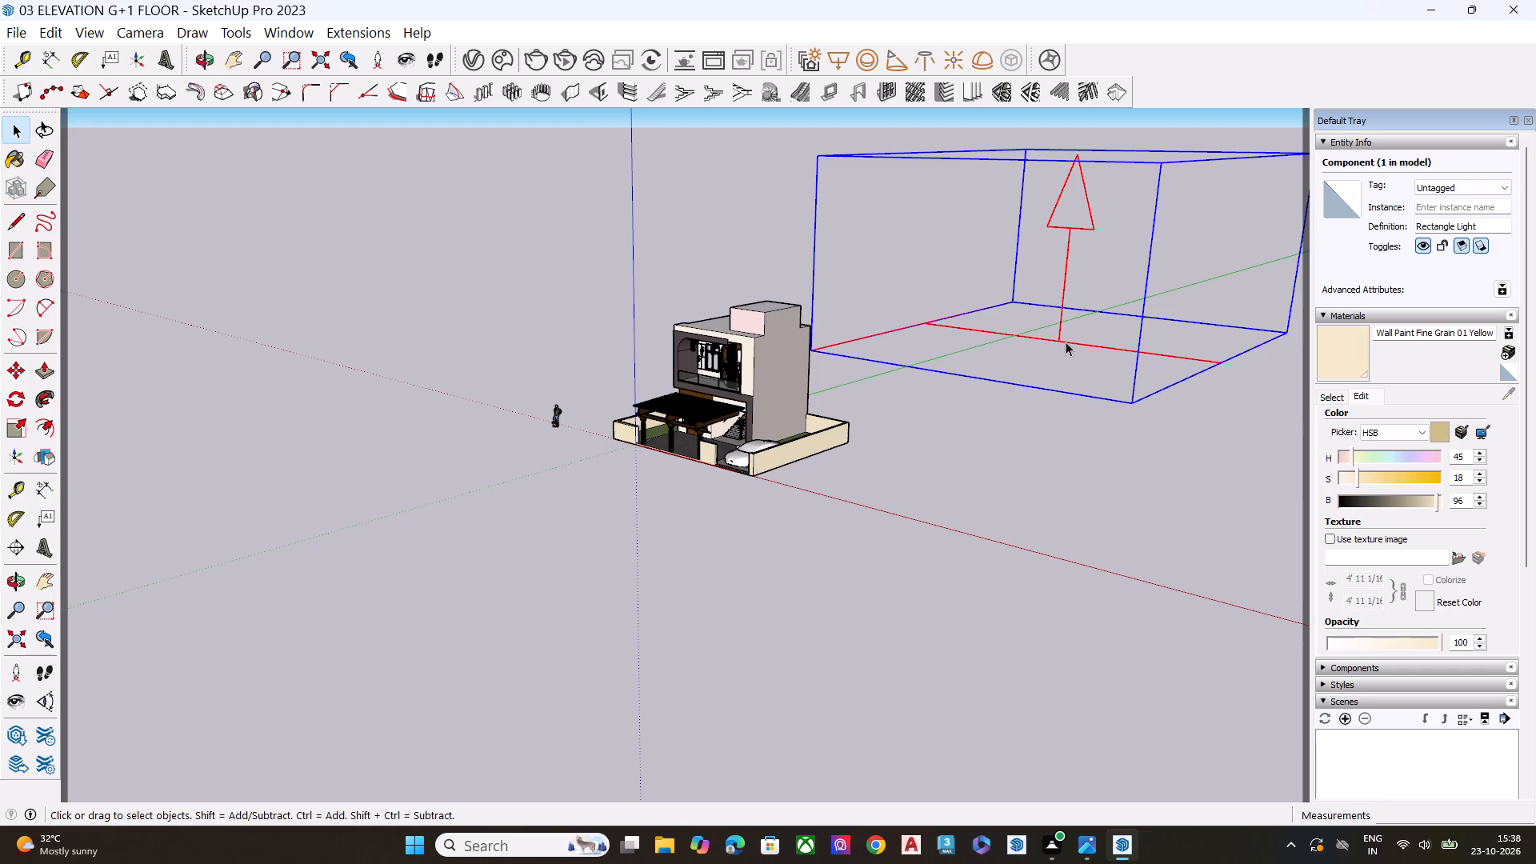
pyautogui.press('q')
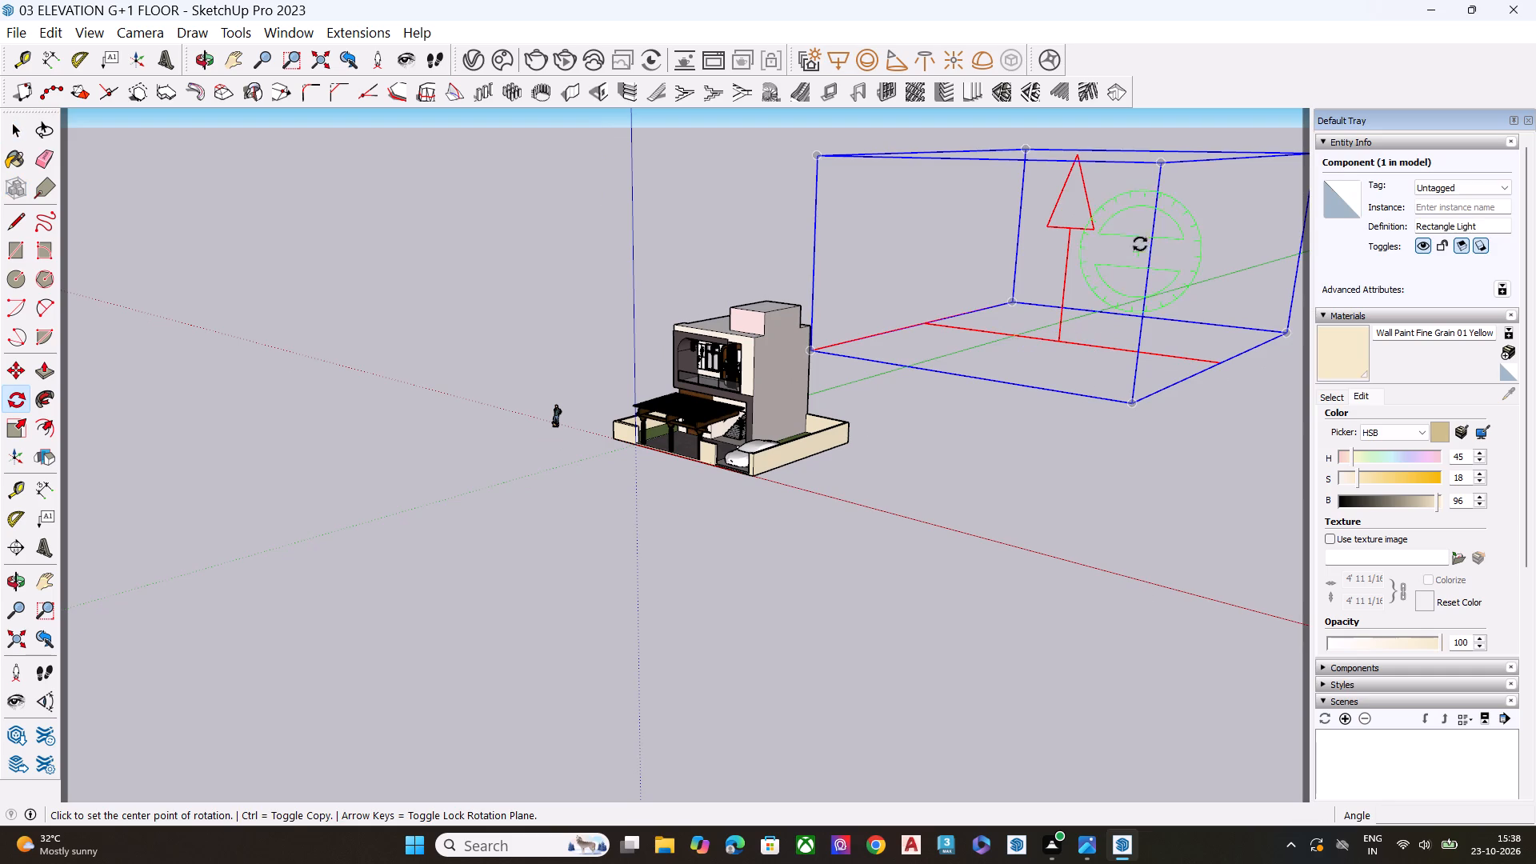
pyautogui.click(1158, 164)
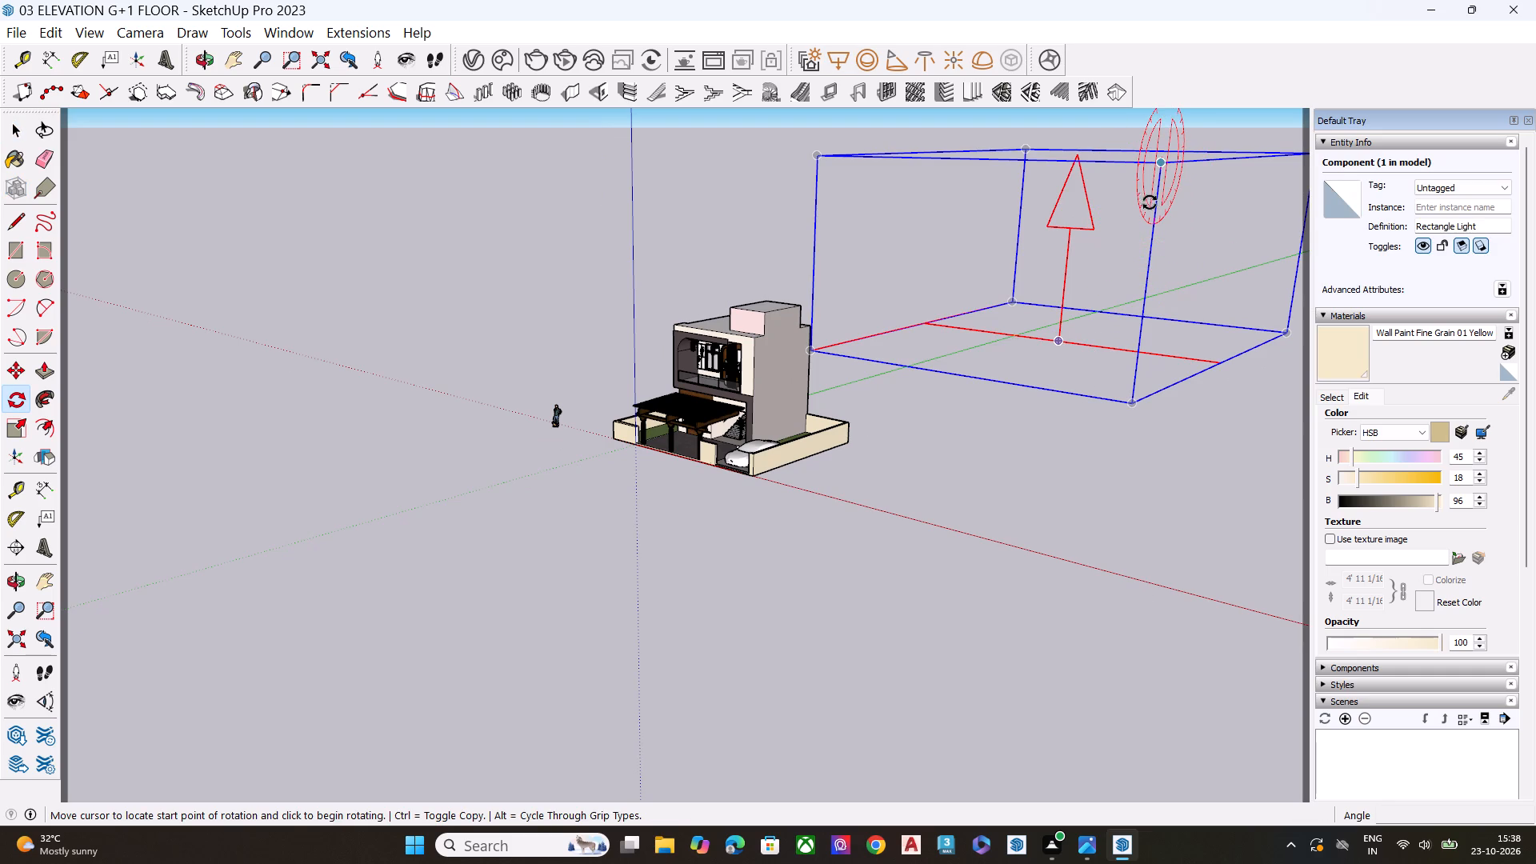
pyautogui.click(1157, 231)
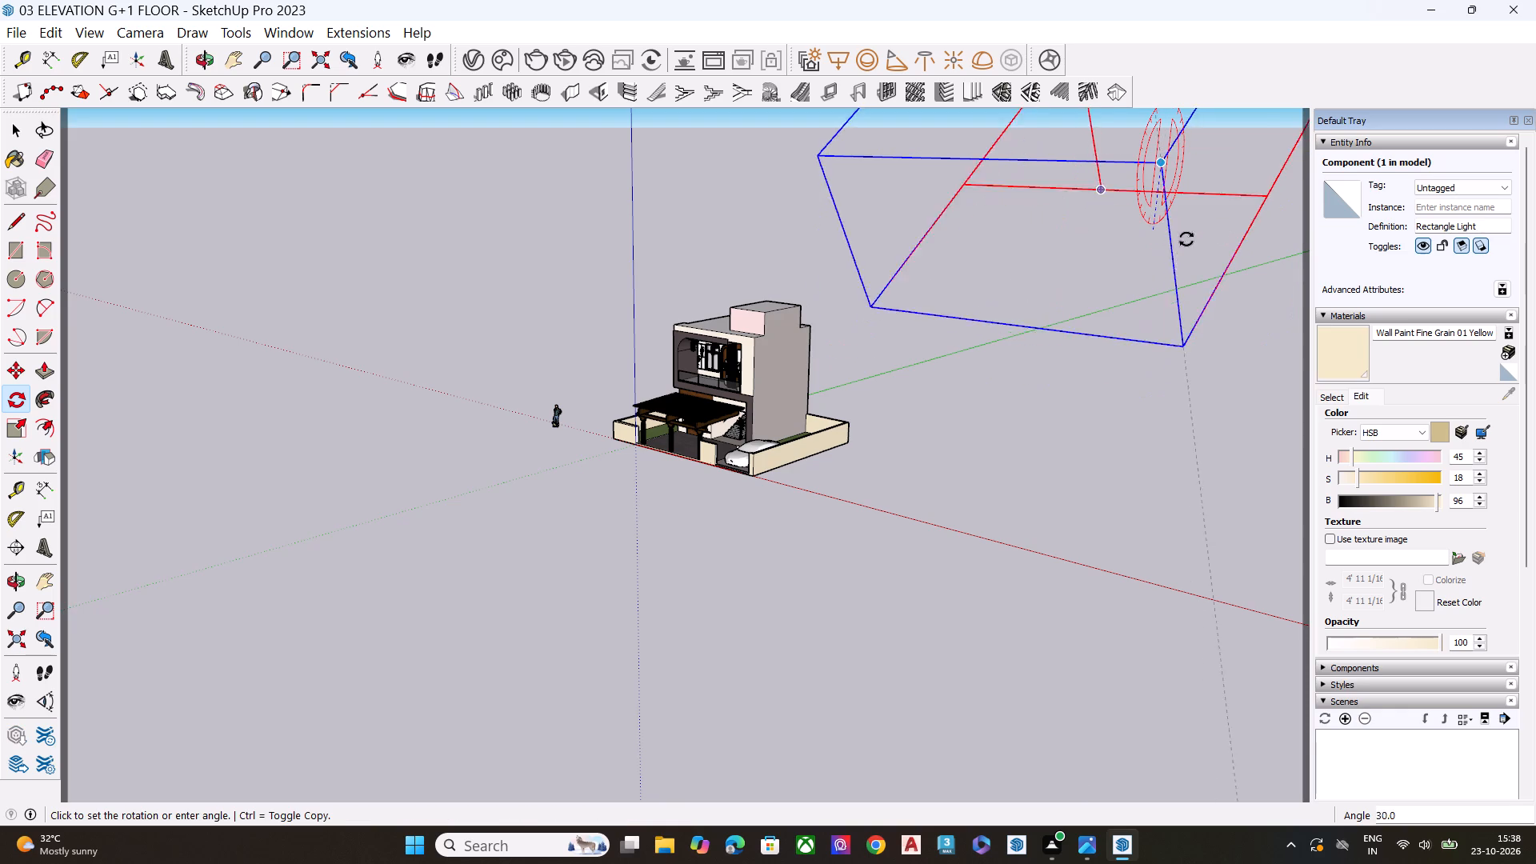
pyautogui.click(1201, 163)
# Move the upright rectangle light down and closer to the house.
pyautogui.scroll(-18, 1052, 362)
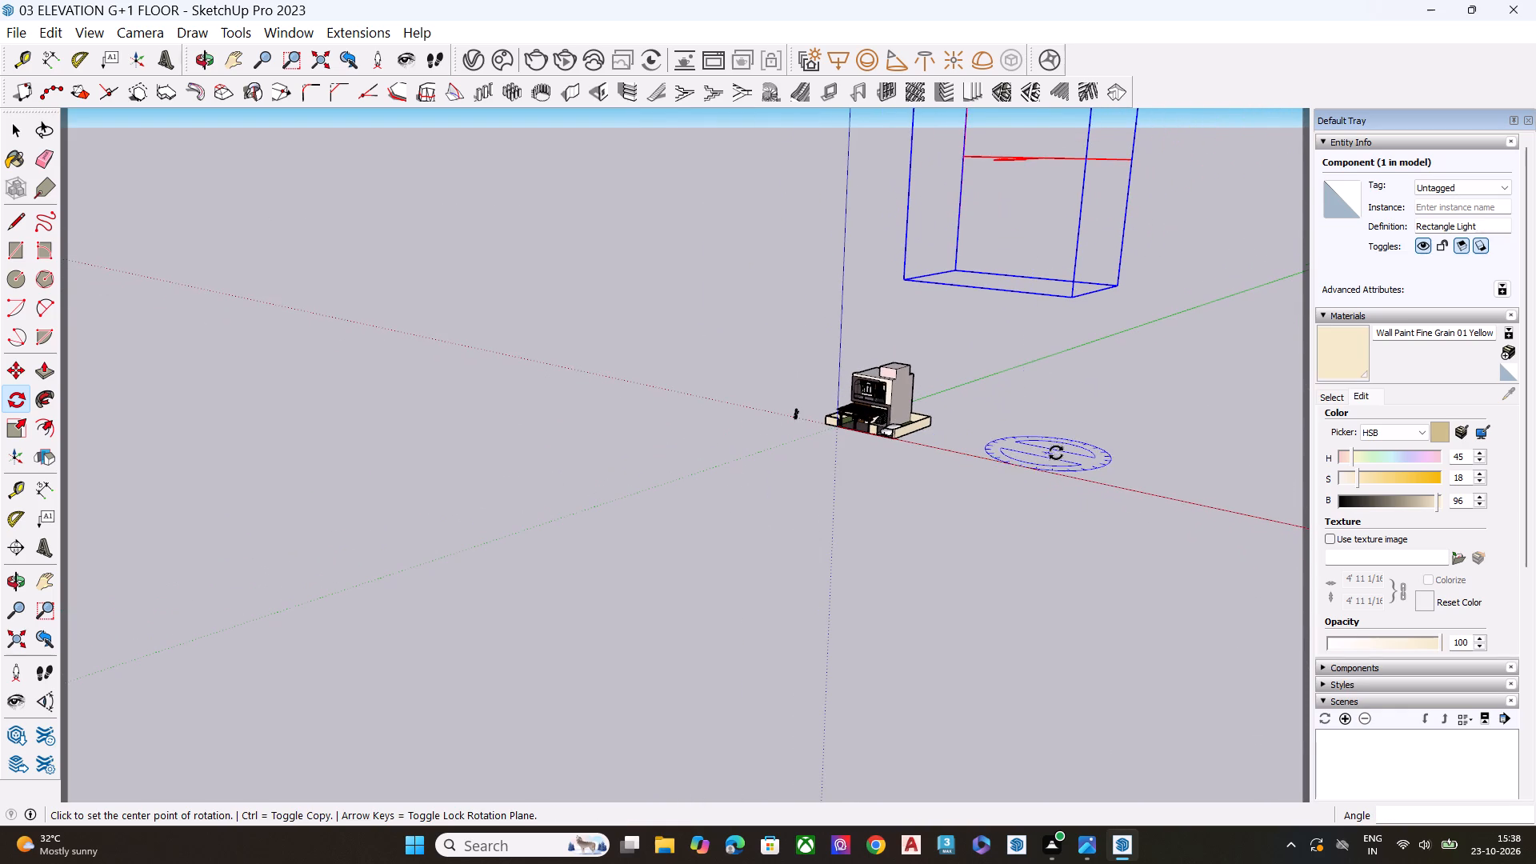
pyautogui.press('space')
pyautogui.write('m')
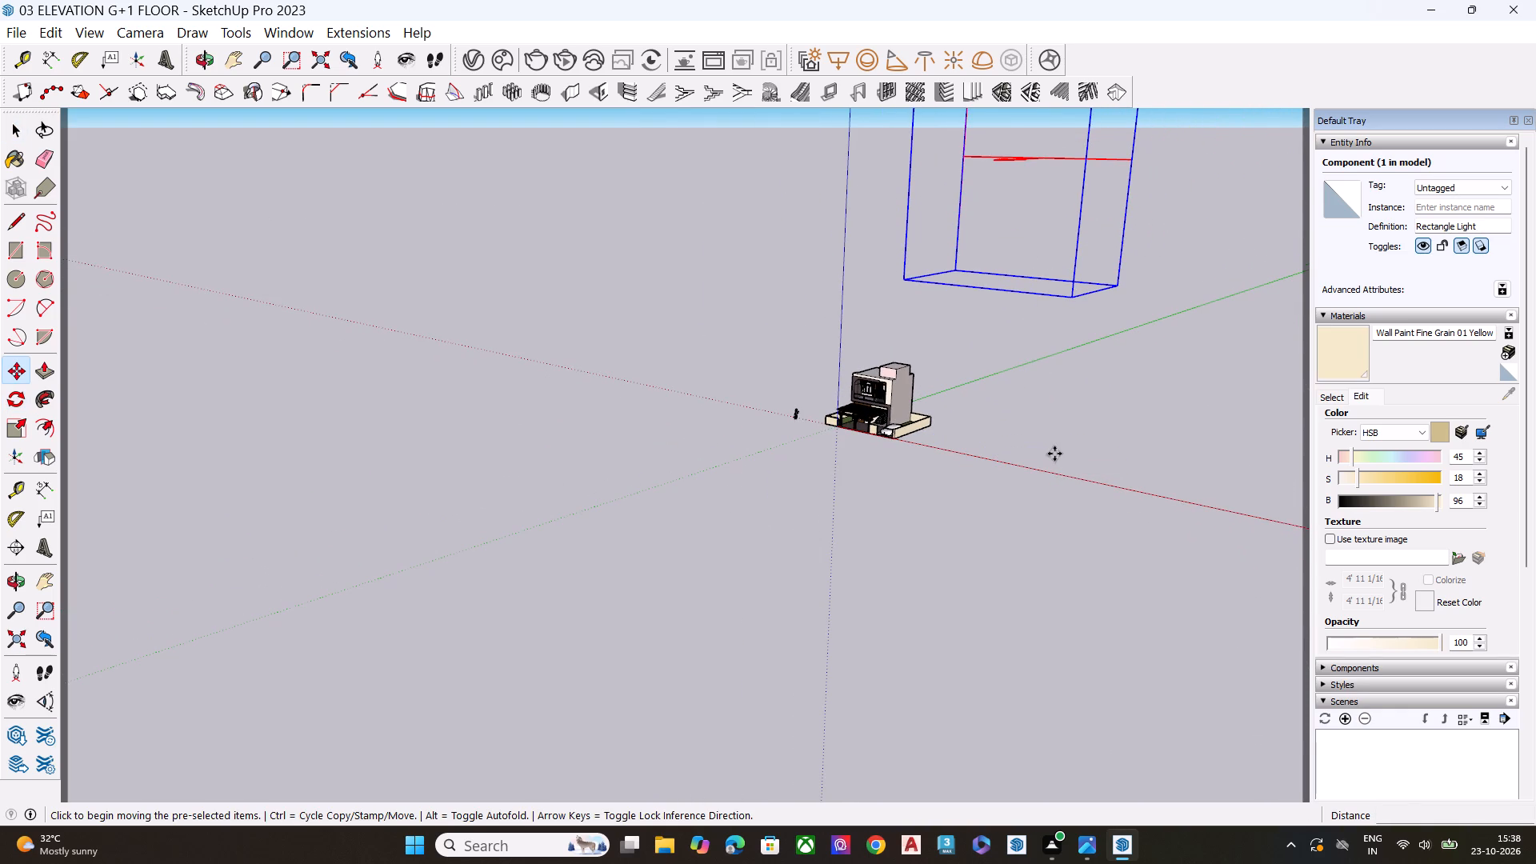
pyautogui.scroll(-7, 977, 350)
pyautogui.scroll(3, 1026, 202)
pyautogui.scroll(-1, 1031, 191)
pyautogui.scroll(3, 1035, 185)
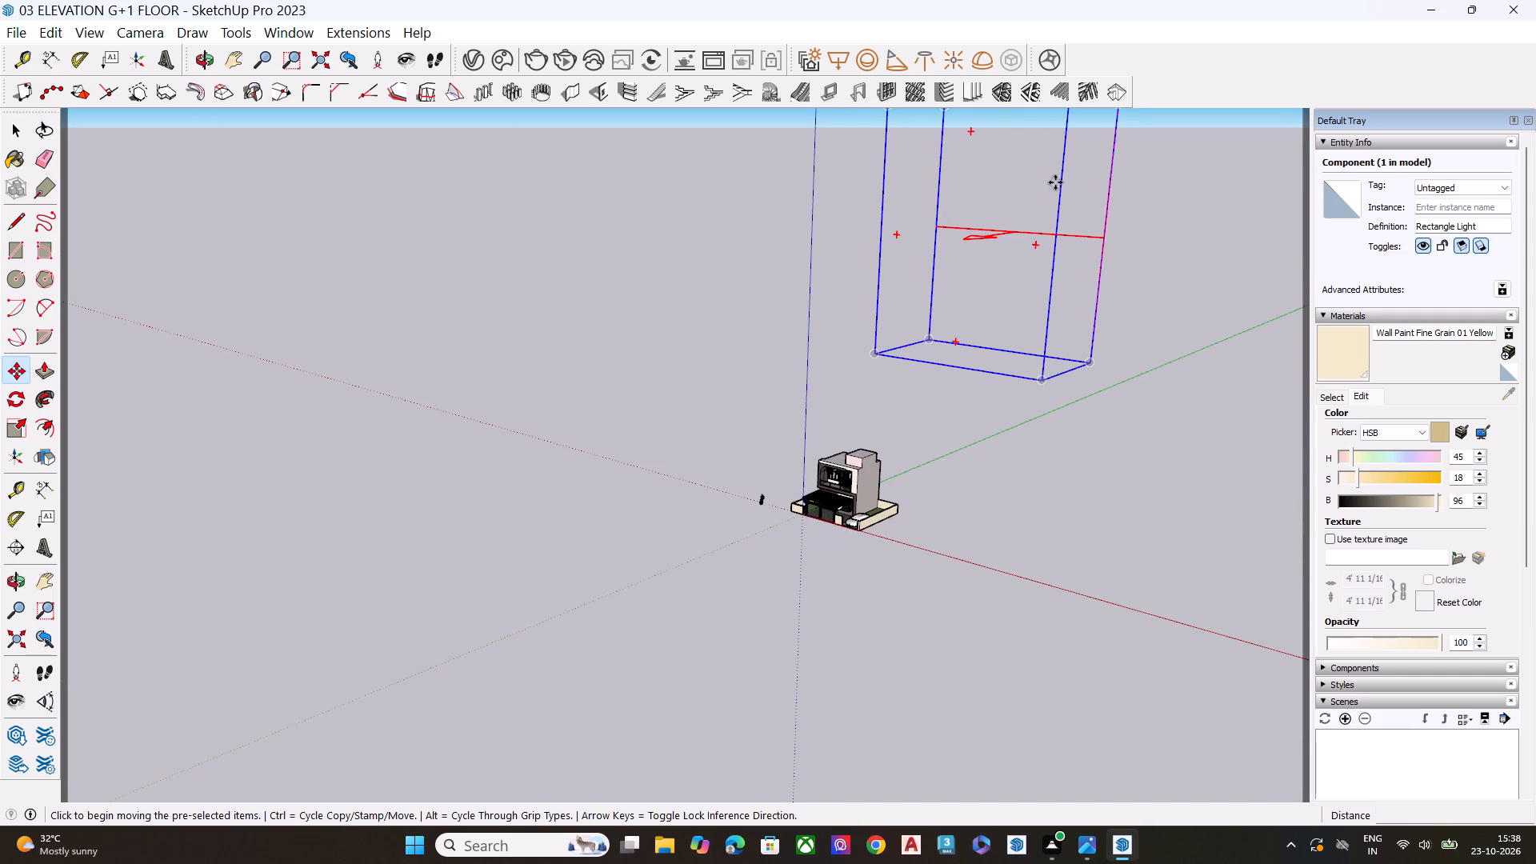
pyautogui.scroll(-5, 1035, 255)
pyautogui.click(1058, 151)
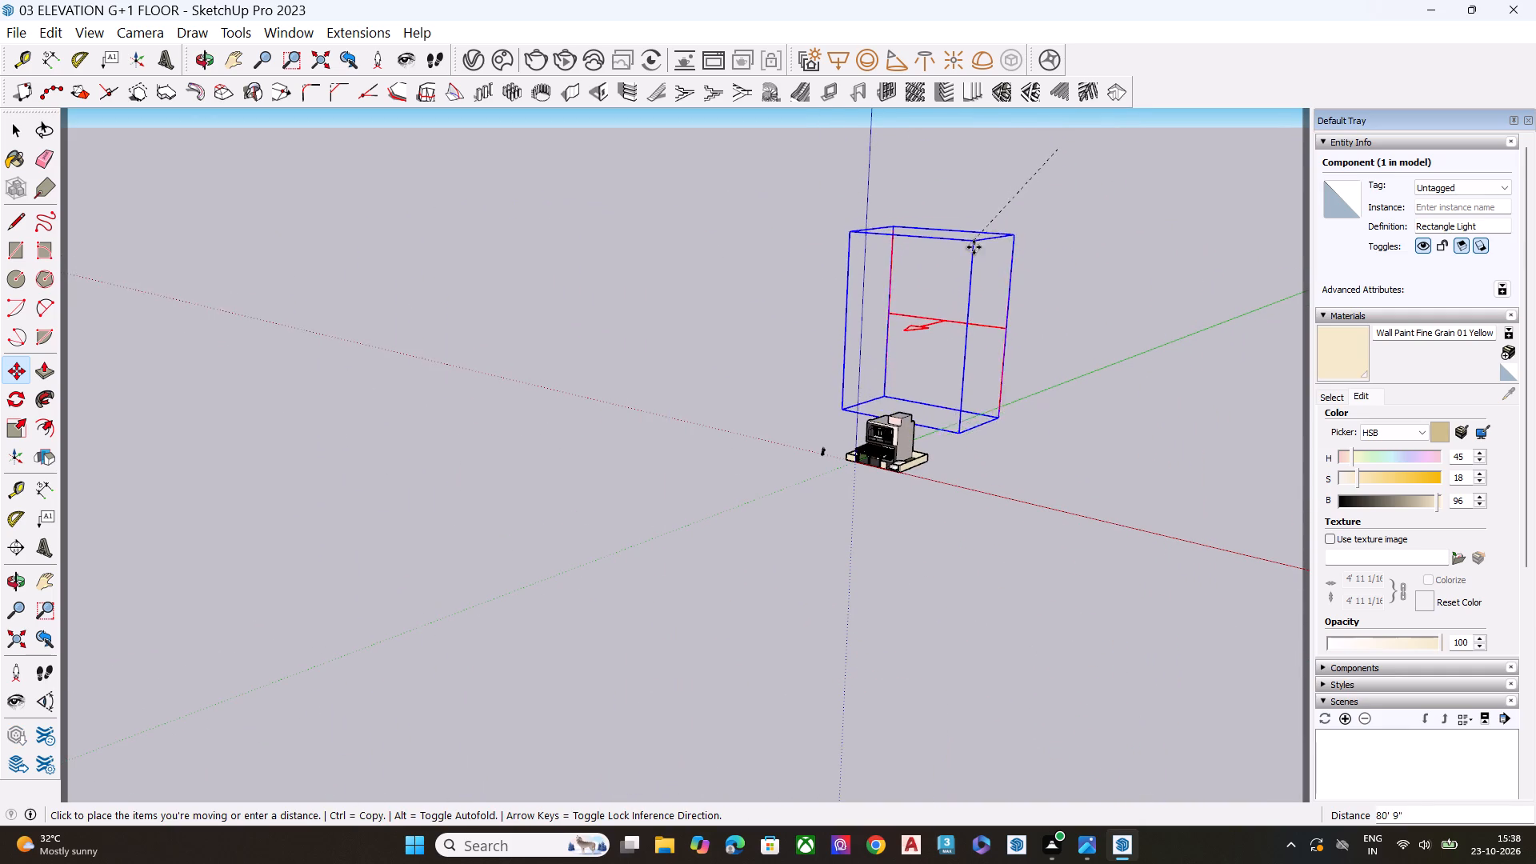
pyautogui.click(982, 225)
# Move the rectangle light about 99' further toward the house, setting its lower edge near ground level.
pyautogui.moveTo(1015, 343); pyautogui.dragTo(957, 343, button='middle')
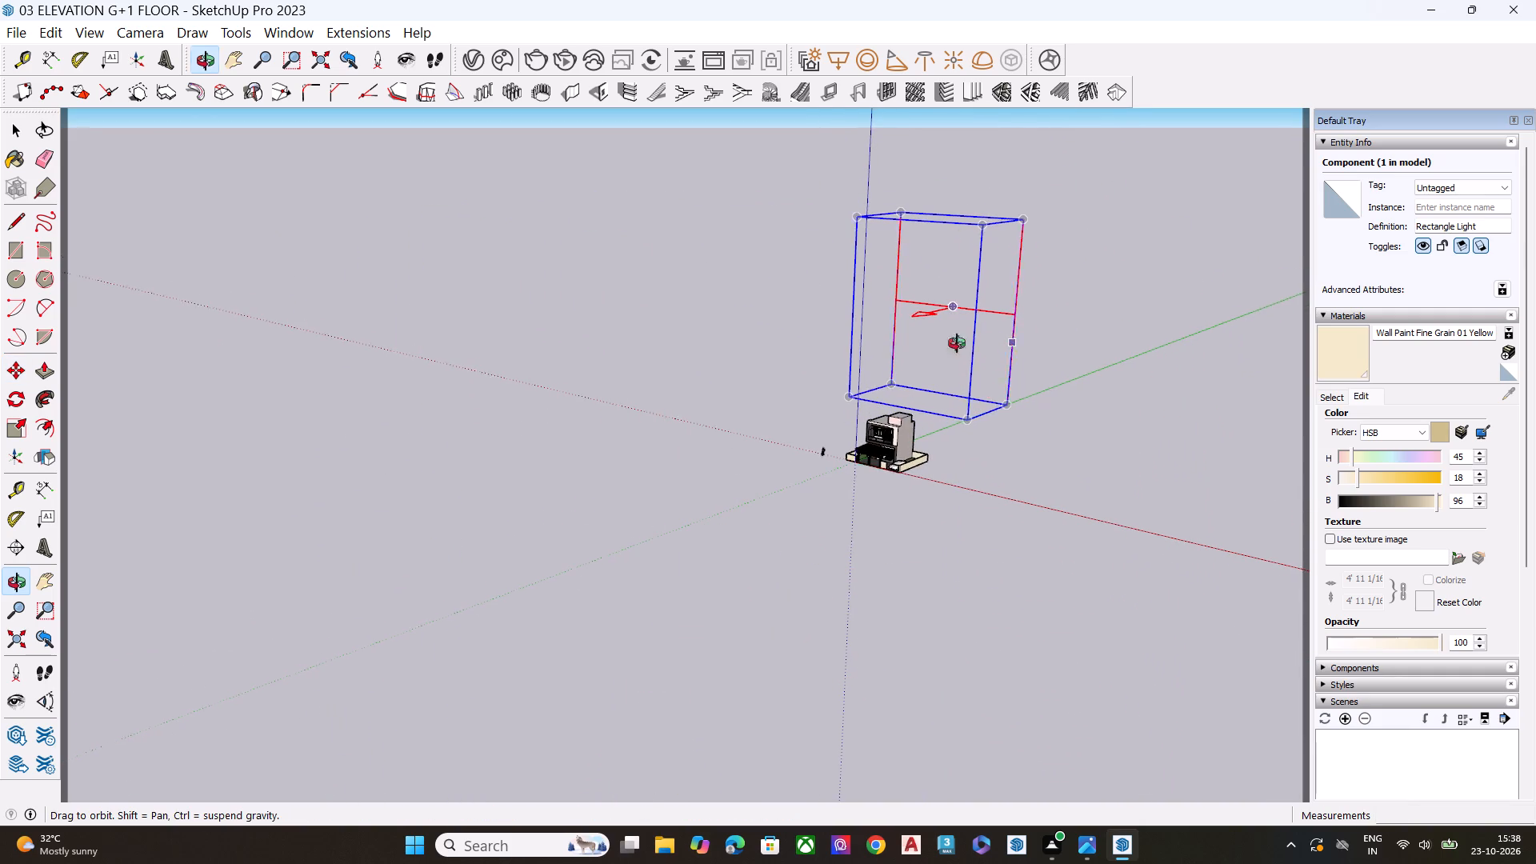
pyautogui.moveTo(957, 343); pyautogui.dragTo(722, 284, button='middle')
pyautogui.scroll(15, 954, 434)
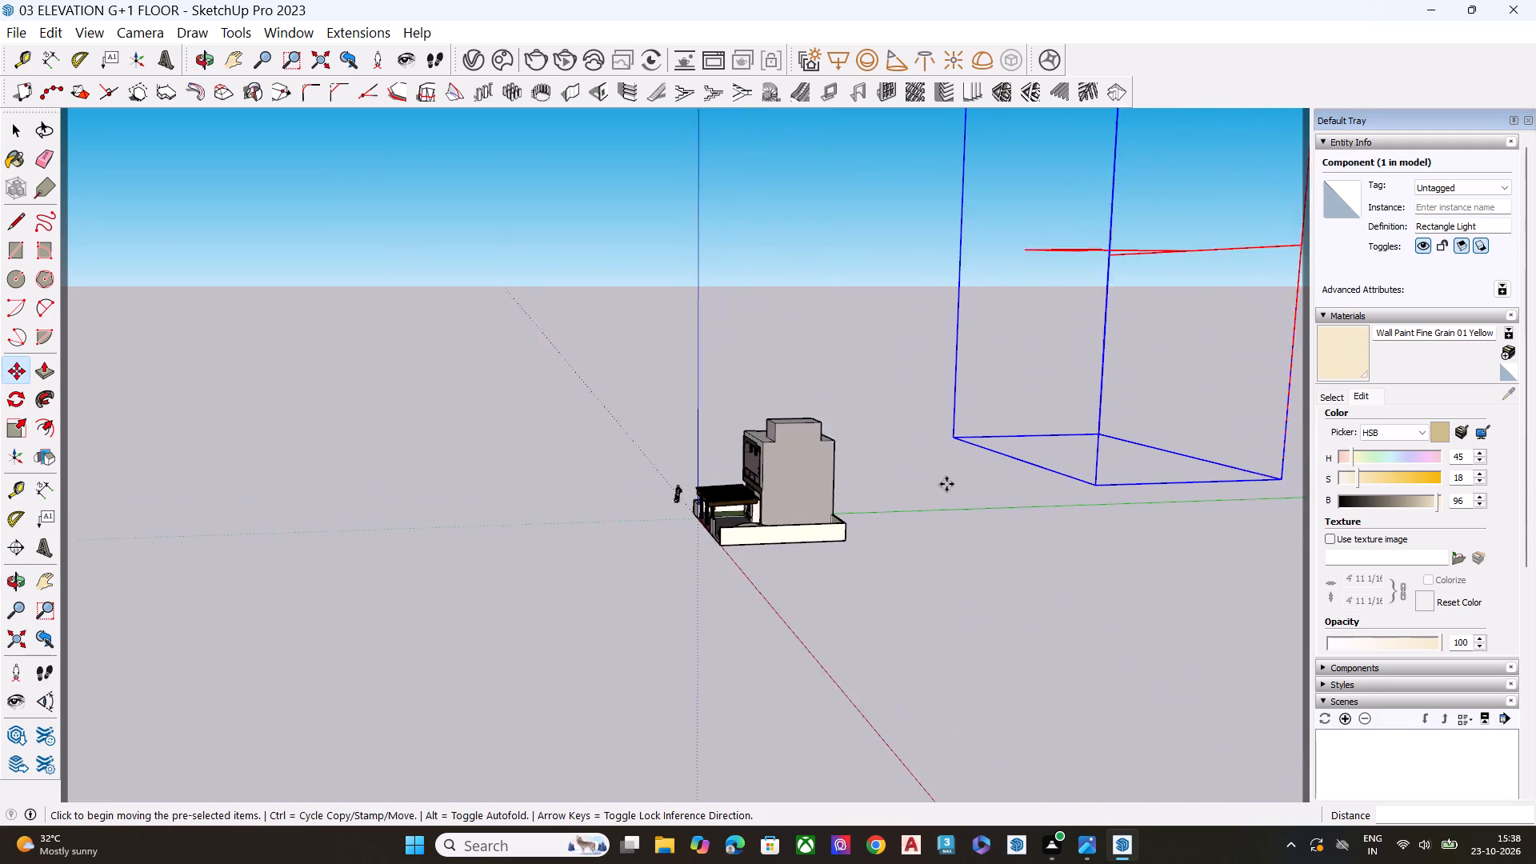
pyautogui.scroll(4, 946, 484)
pyautogui.click(1137, 490)
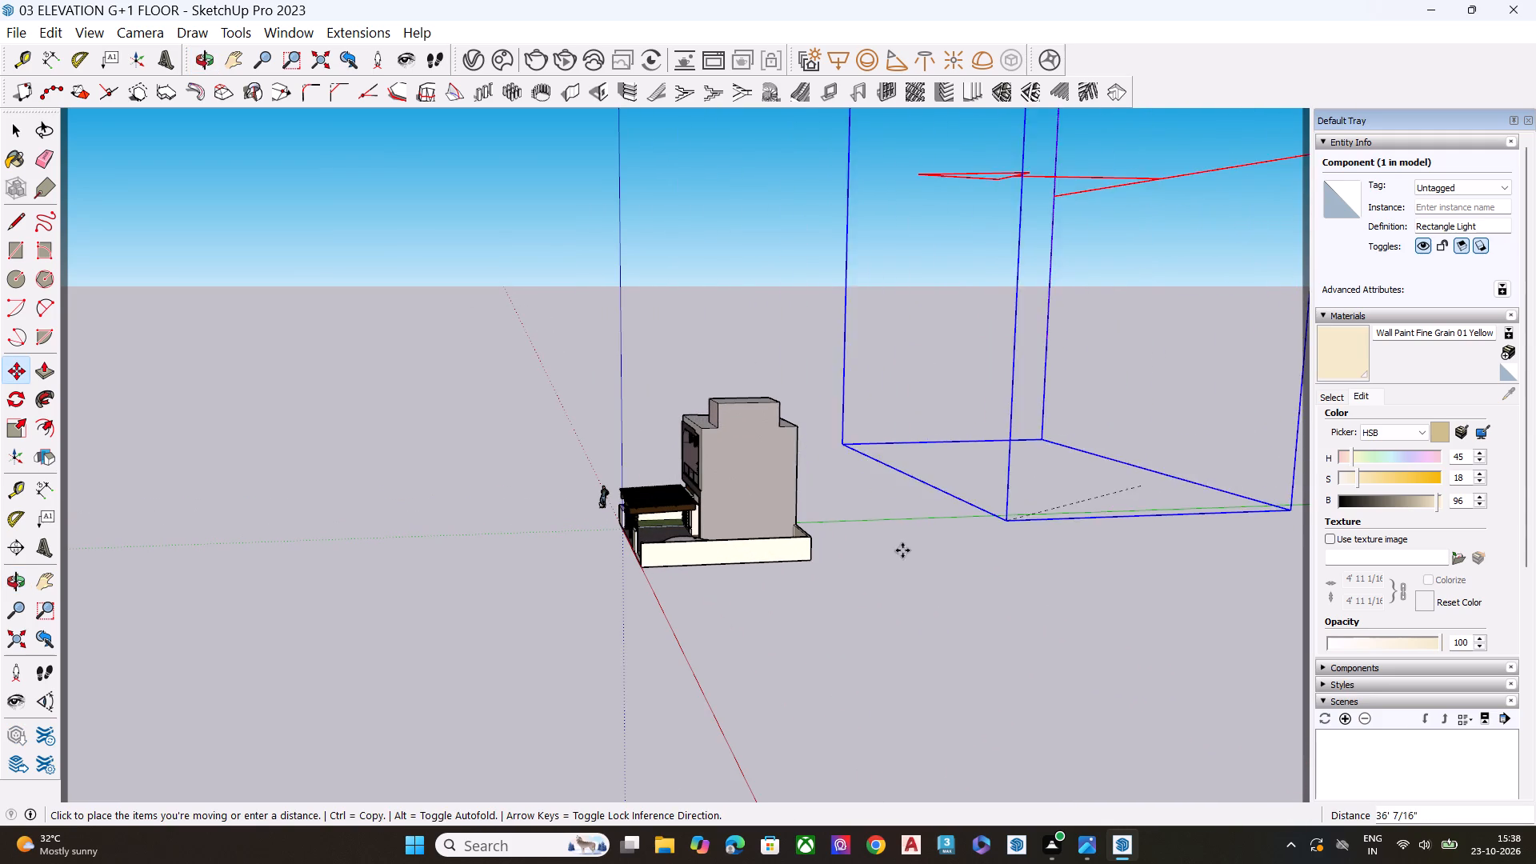
pyautogui.click(818, 561)
# Scale the rectangle light down in height to a factor of about 0.13 on its green axis.
pyautogui.moveTo(799, 594); pyautogui.dragTo(1024, 641, button='middle')
pyautogui.scroll(-1, 819, 595)
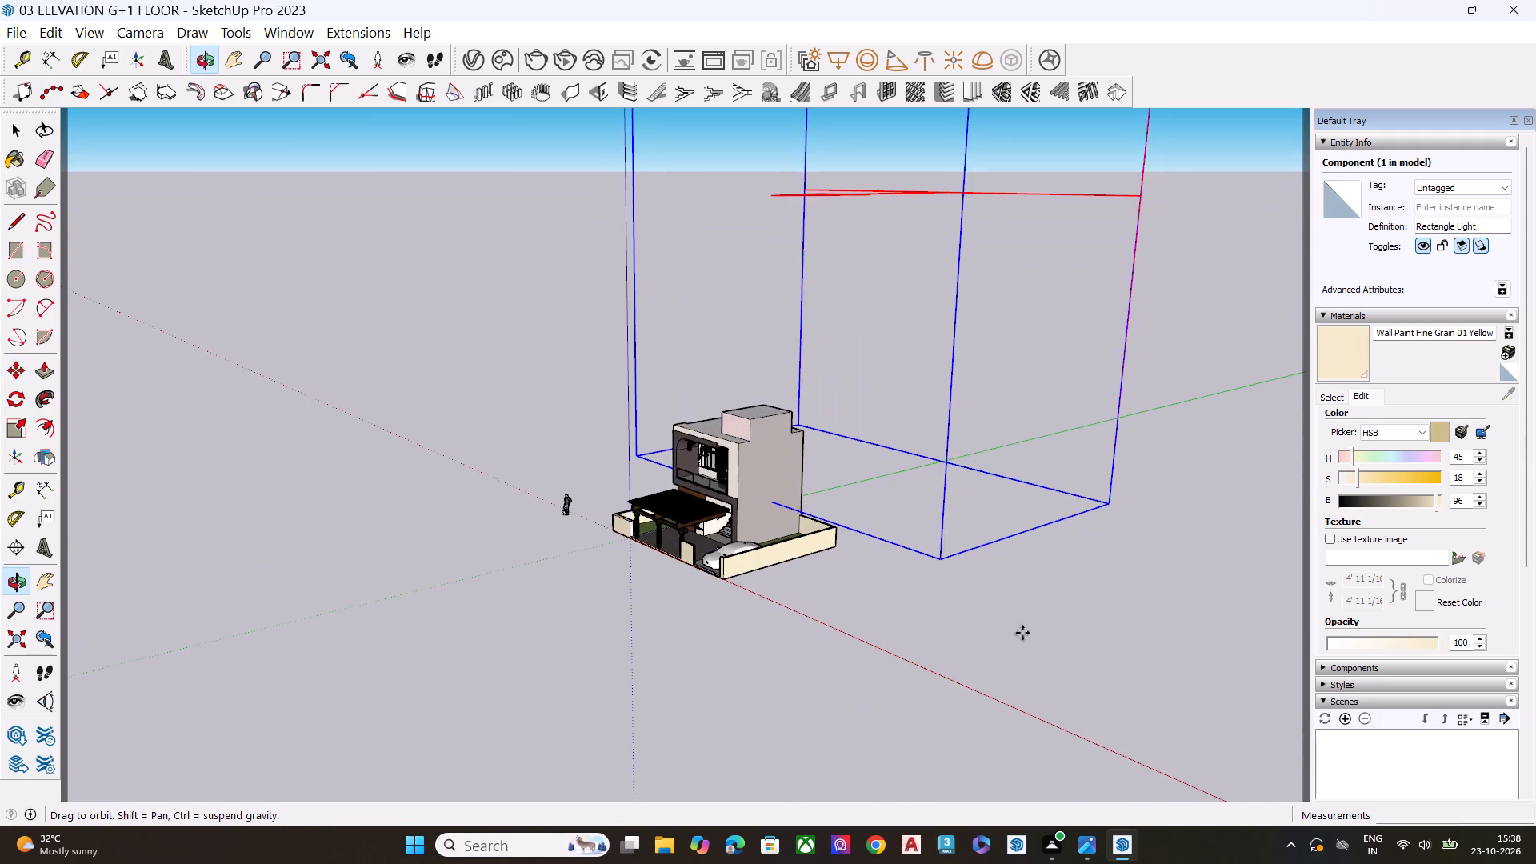
pyautogui.scroll(-6, 934, 576)
pyautogui.scroll(1, 933, 577)
pyautogui.scroll(-3, 933, 577)
pyautogui.scroll(1, 961, 521)
pyautogui.scroll(-8, 961, 521)
pyautogui.scroll(1, 932, 485)
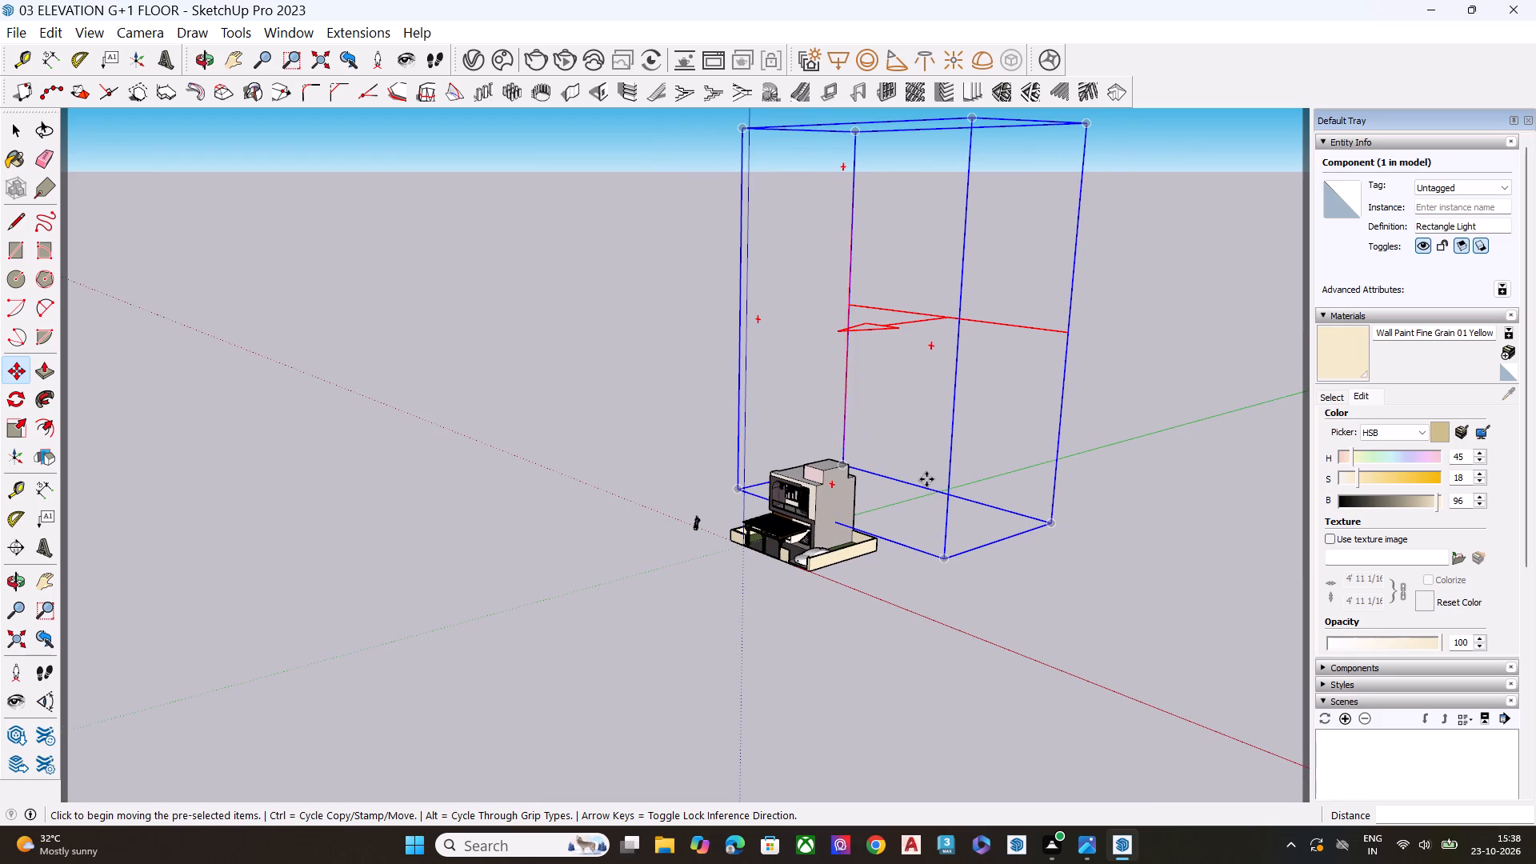
pyautogui.press('s')
pyautogui.click(911, 133)
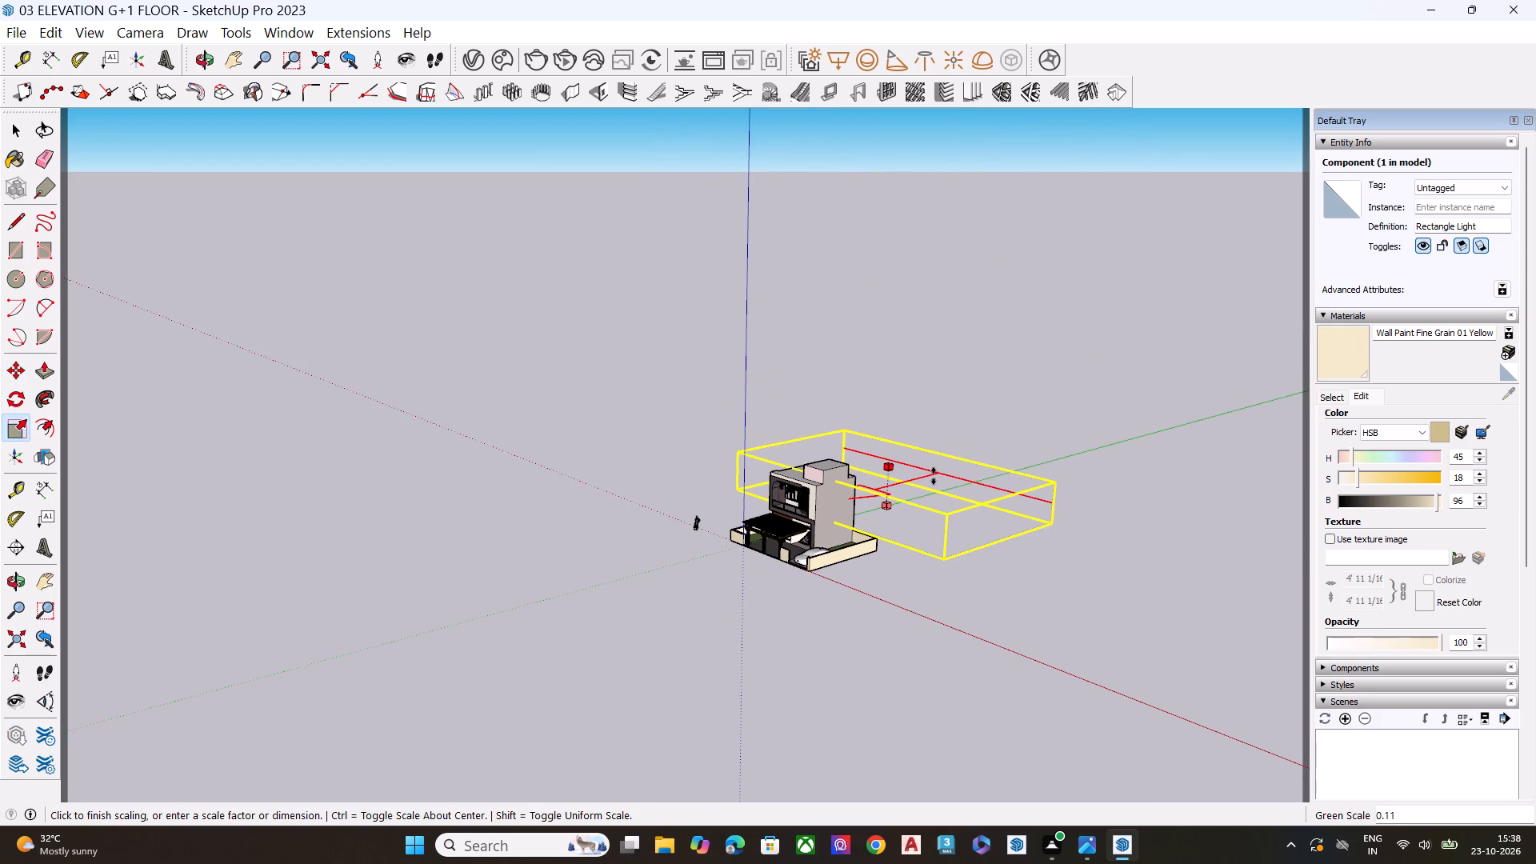
pyautogui.click(931, 461)
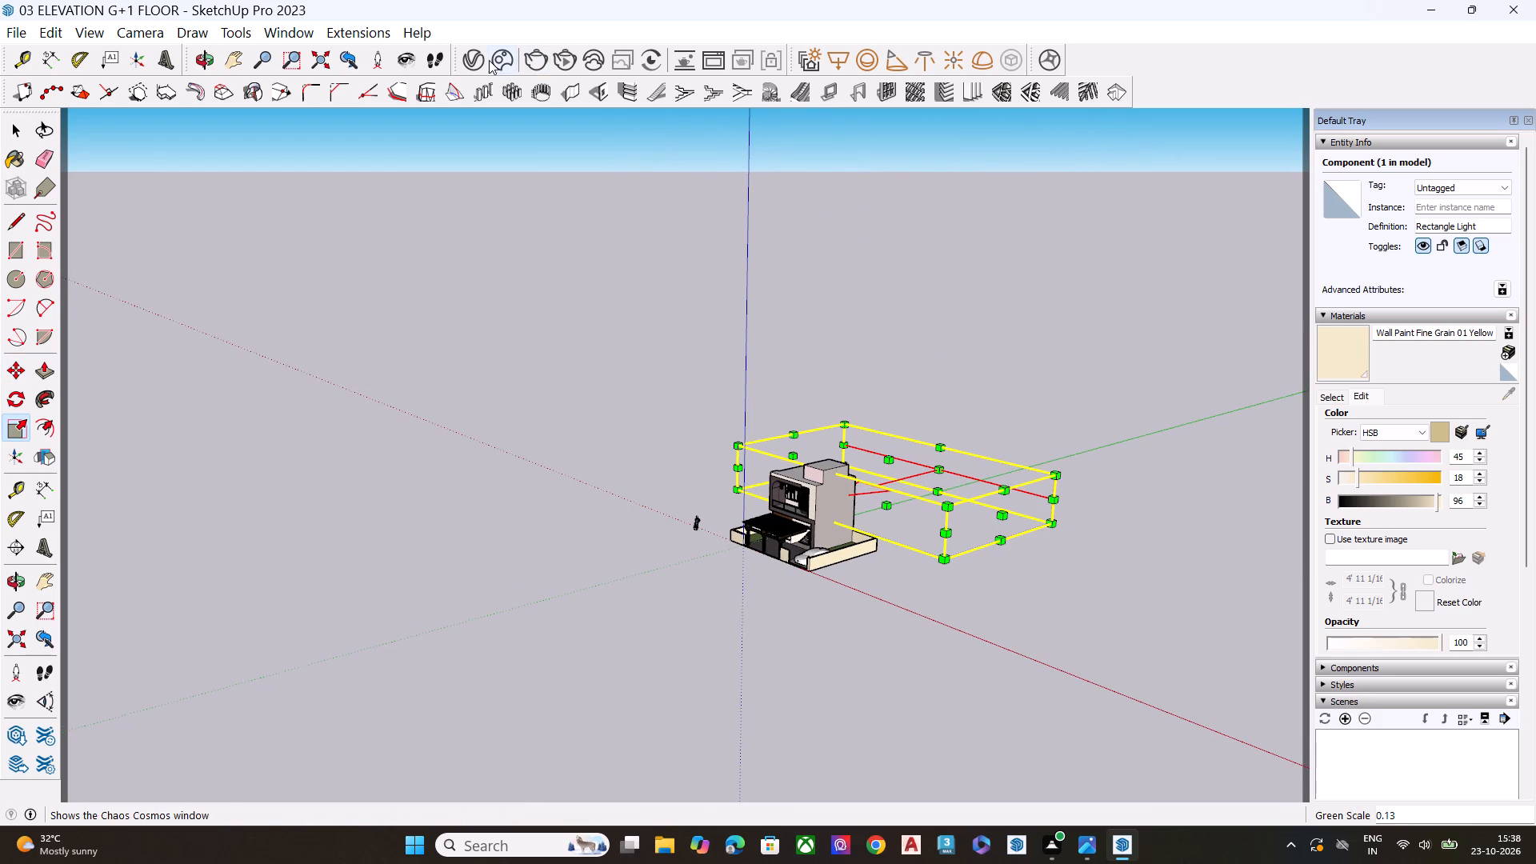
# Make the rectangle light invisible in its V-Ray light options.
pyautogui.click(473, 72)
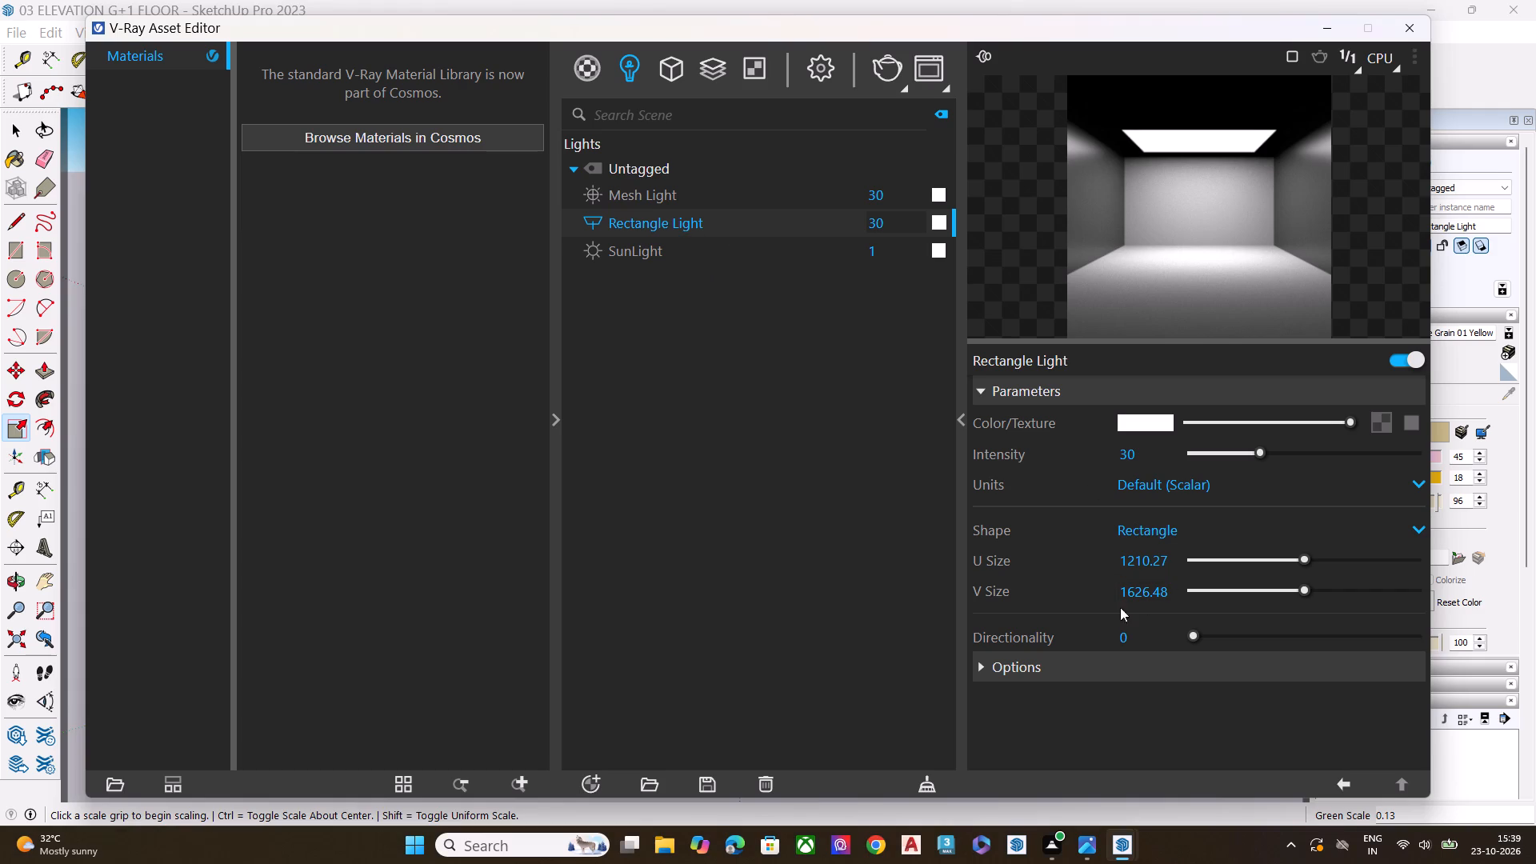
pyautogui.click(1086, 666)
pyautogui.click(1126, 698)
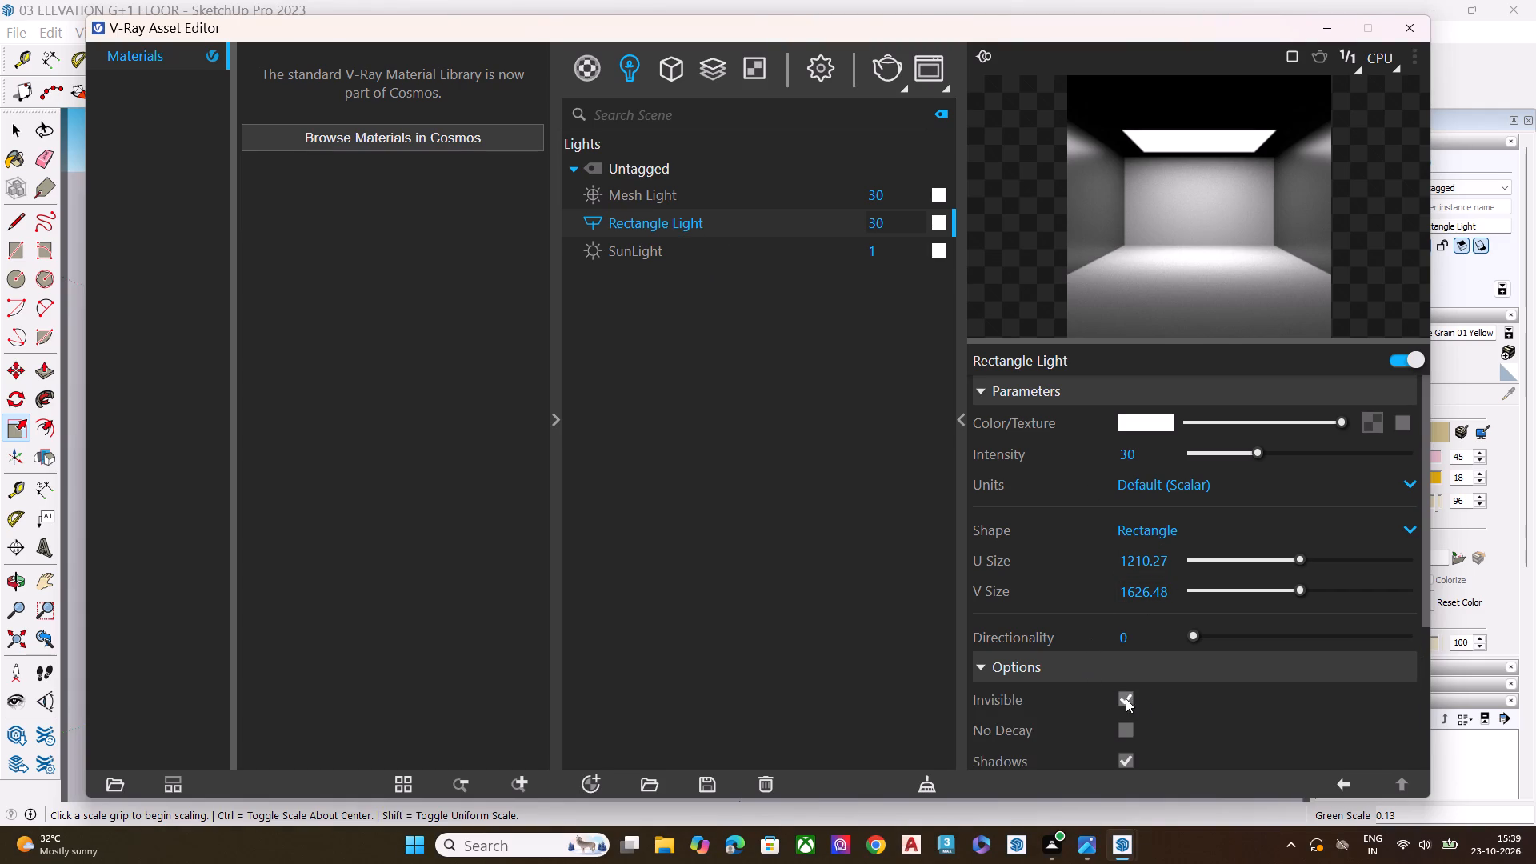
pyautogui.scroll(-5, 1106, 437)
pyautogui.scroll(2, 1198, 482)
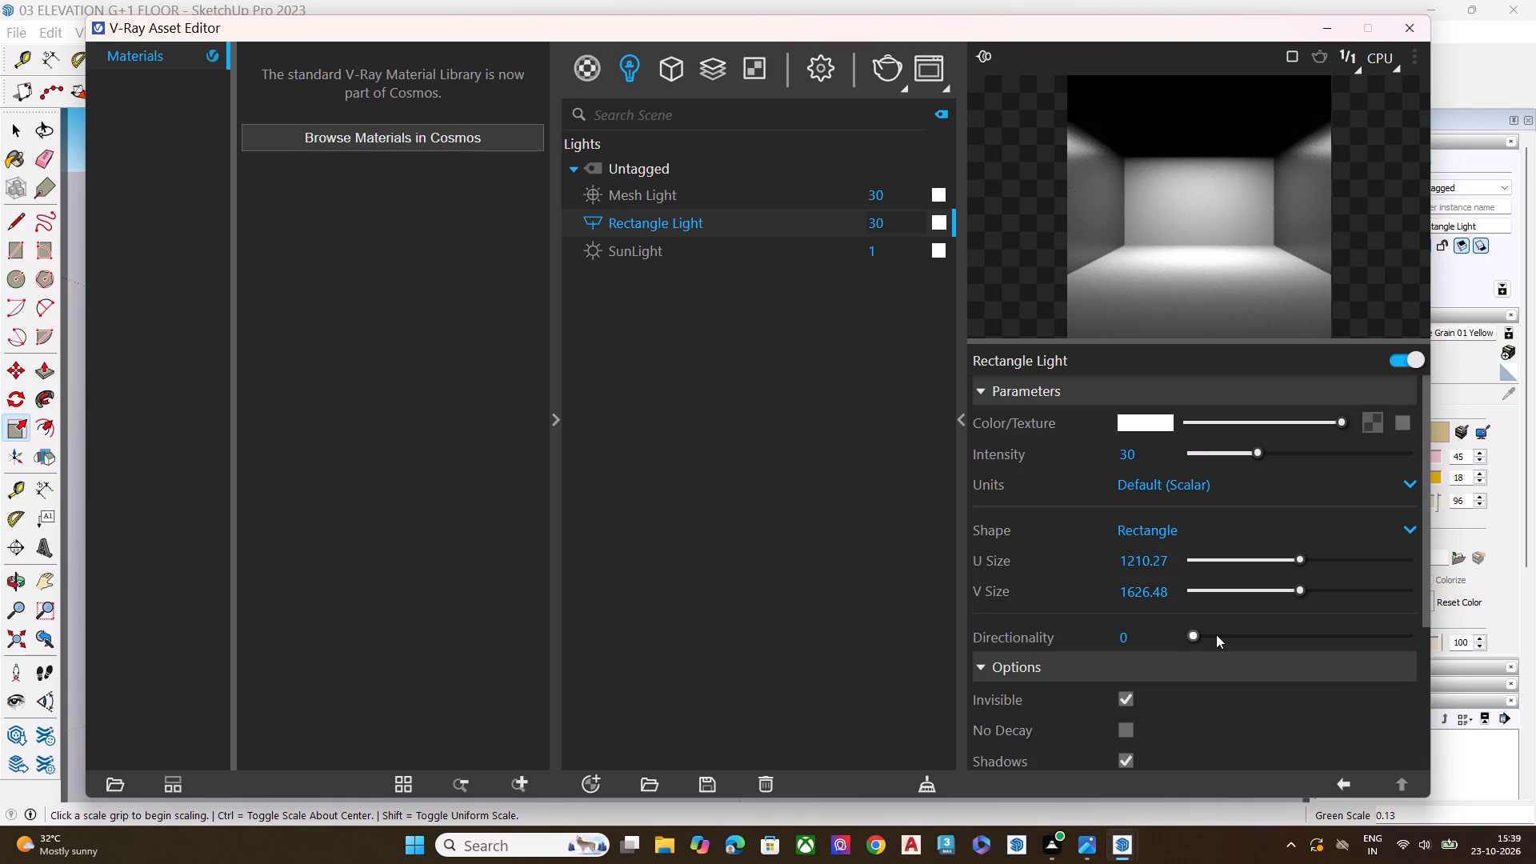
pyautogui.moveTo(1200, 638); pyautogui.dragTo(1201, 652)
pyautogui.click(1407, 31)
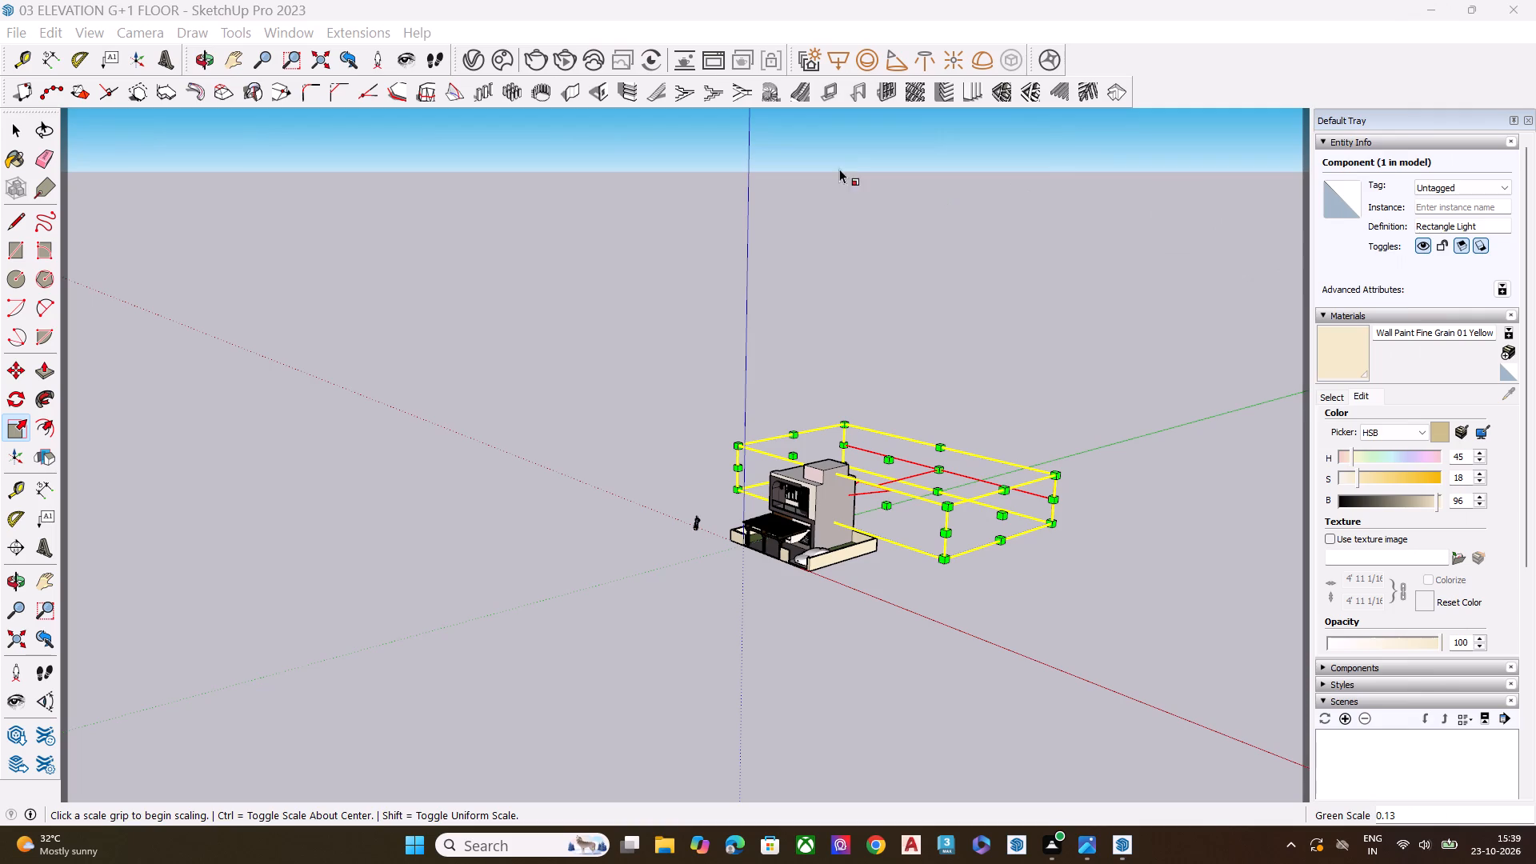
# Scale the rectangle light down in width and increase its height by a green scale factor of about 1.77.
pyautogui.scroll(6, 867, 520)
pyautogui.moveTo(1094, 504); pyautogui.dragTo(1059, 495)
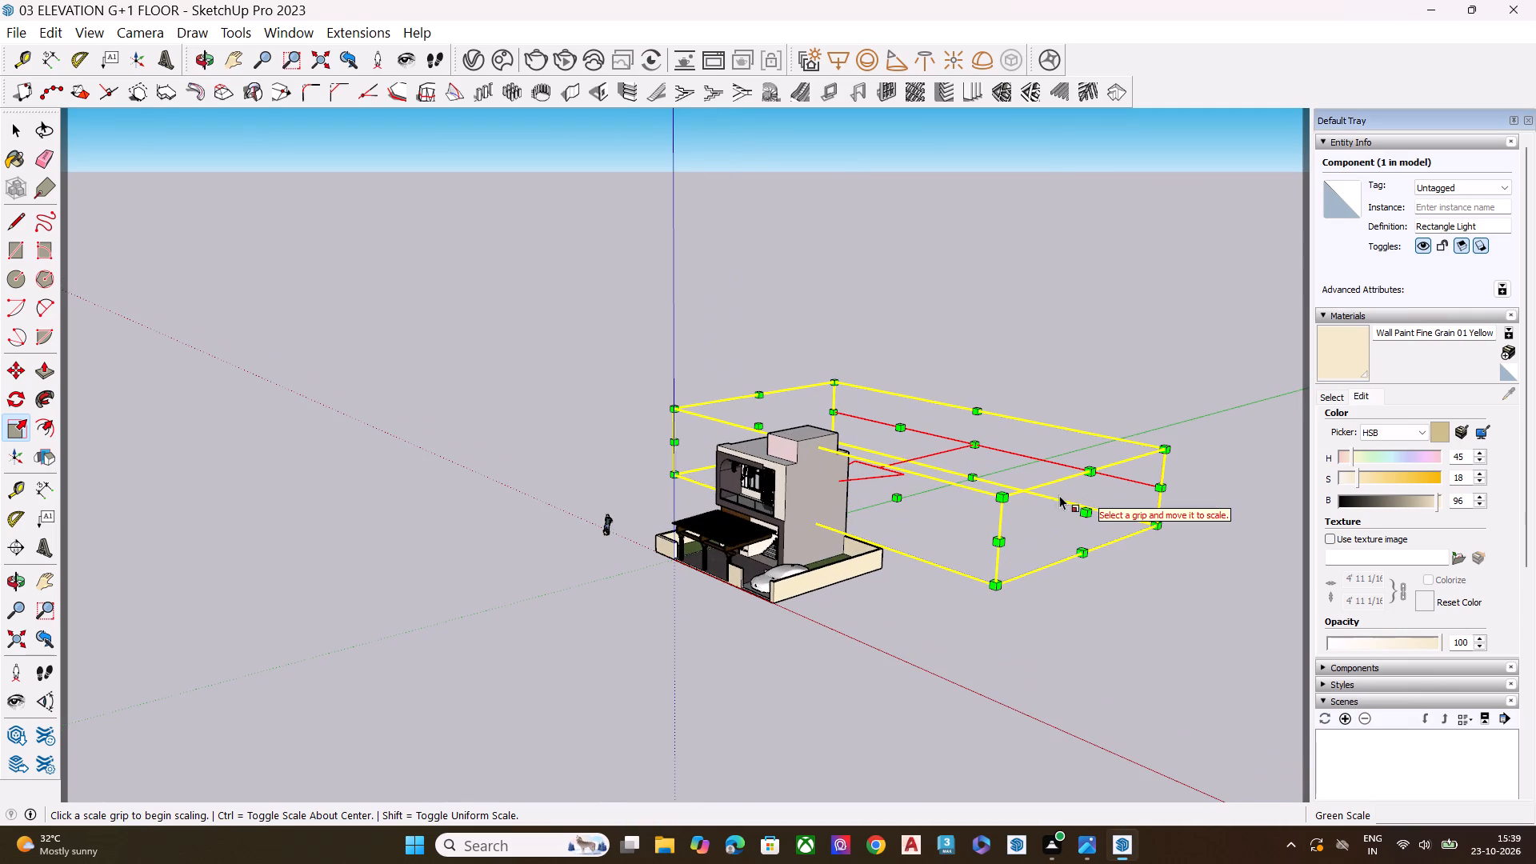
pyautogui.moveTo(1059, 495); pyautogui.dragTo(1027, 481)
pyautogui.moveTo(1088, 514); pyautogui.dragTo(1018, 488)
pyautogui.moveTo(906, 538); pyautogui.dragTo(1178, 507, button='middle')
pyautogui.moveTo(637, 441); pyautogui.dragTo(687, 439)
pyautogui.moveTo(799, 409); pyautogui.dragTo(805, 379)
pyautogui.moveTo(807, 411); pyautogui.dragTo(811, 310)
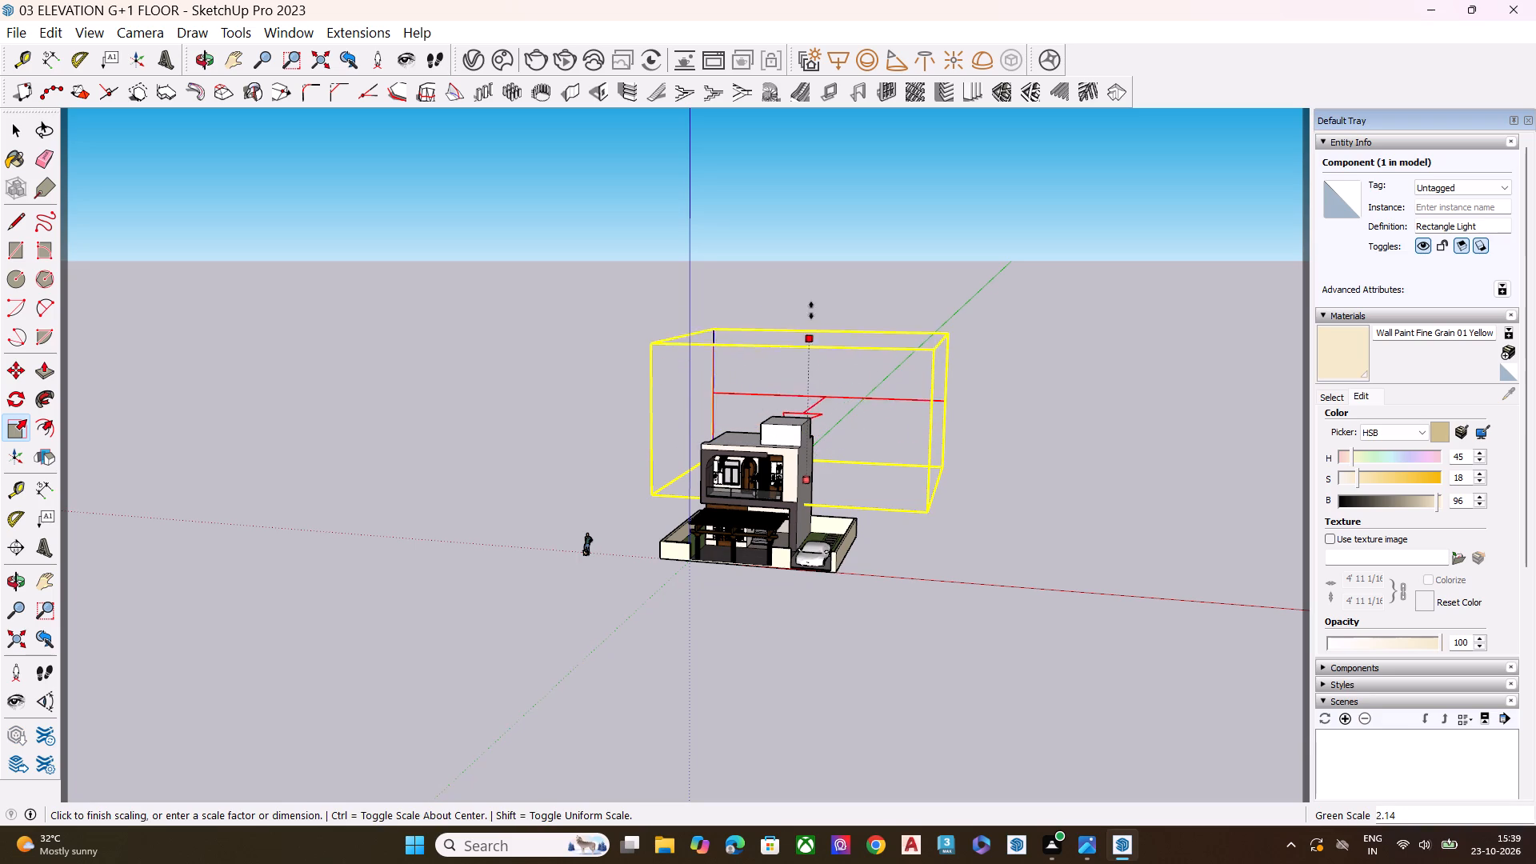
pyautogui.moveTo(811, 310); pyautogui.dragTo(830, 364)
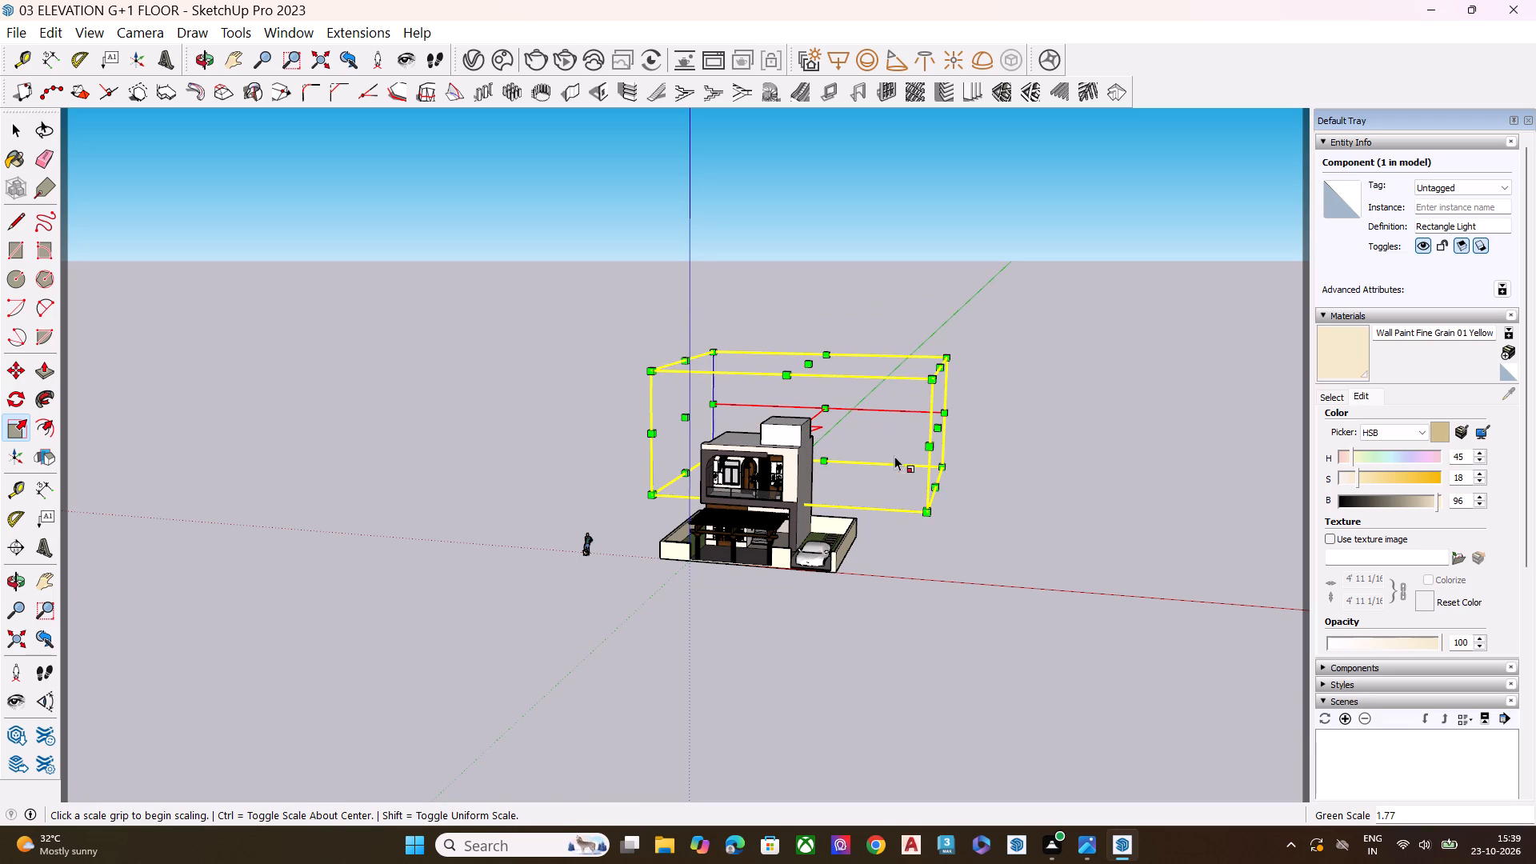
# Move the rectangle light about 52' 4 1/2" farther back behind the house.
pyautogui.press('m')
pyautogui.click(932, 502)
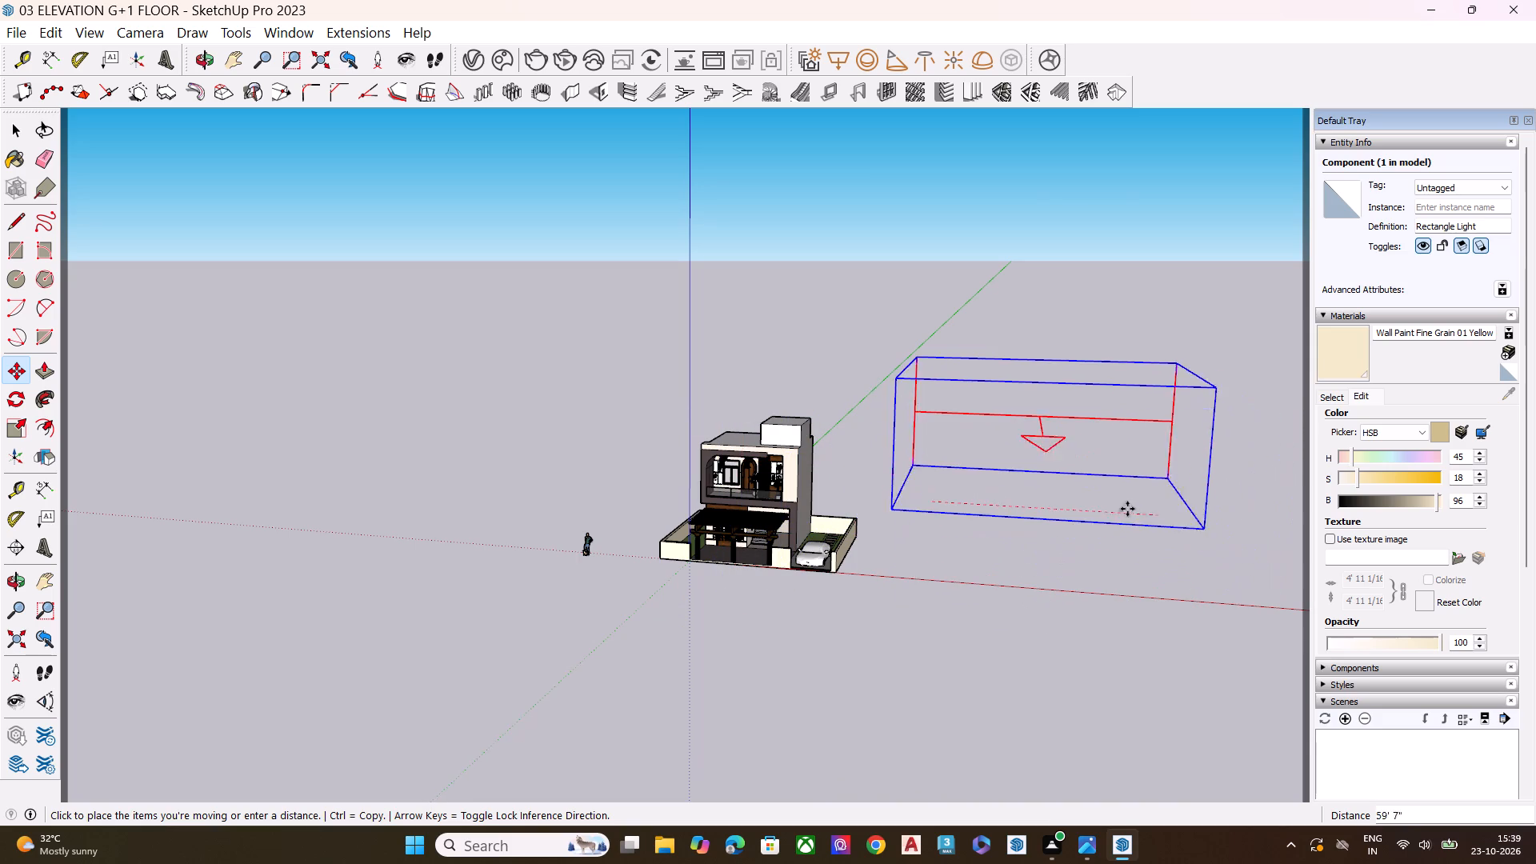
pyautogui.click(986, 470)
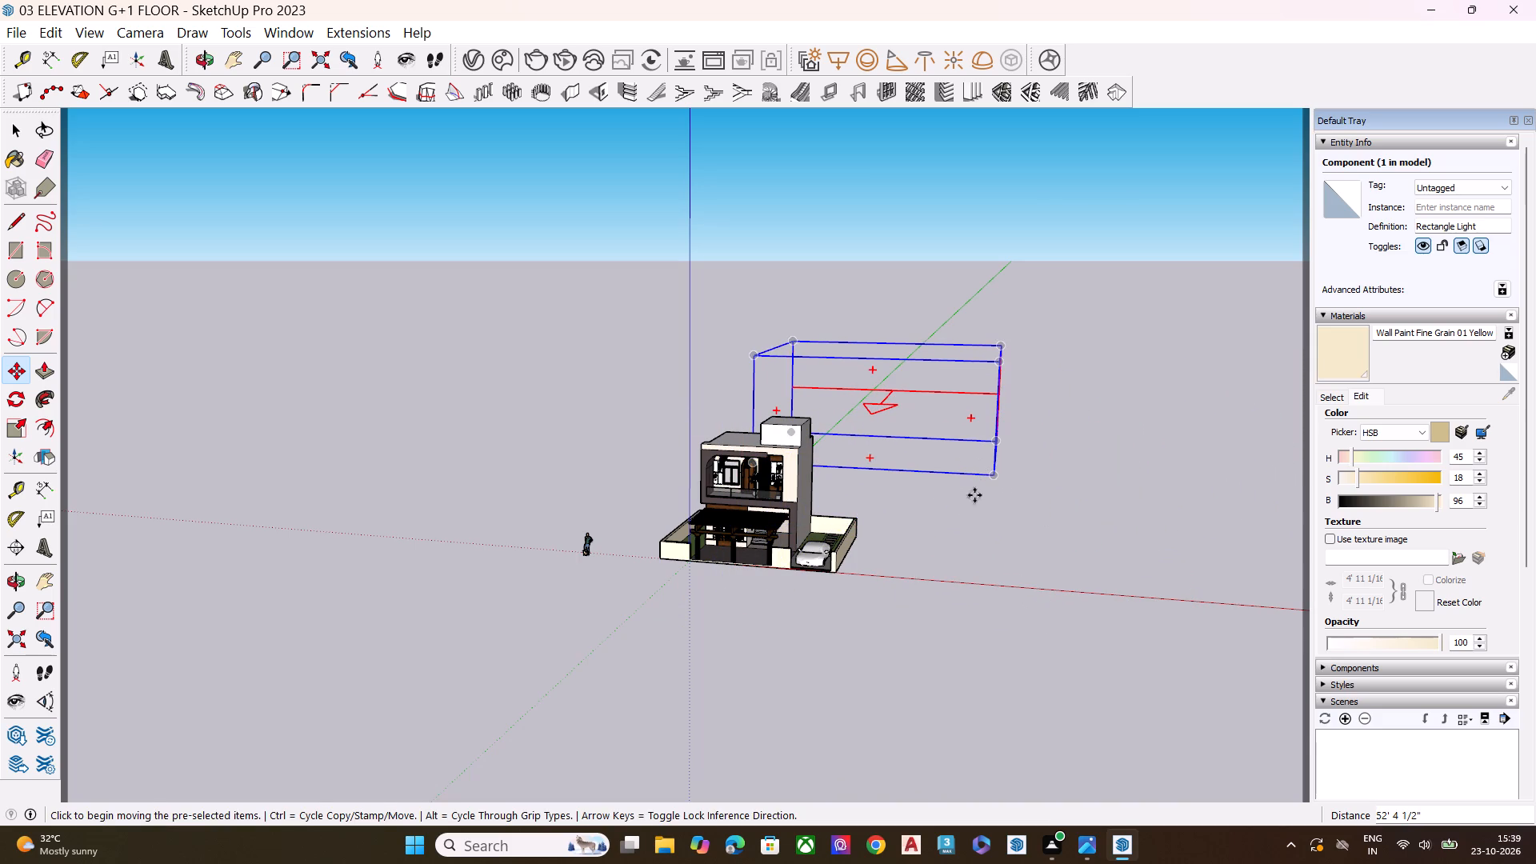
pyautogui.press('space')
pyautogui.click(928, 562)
# Start a V-Ray render of the house's front view and examine the lighting on the facade up close.
pyautogui.moveTo(903, 546); pyautogui.dragTo(1110, 514, button='middle')
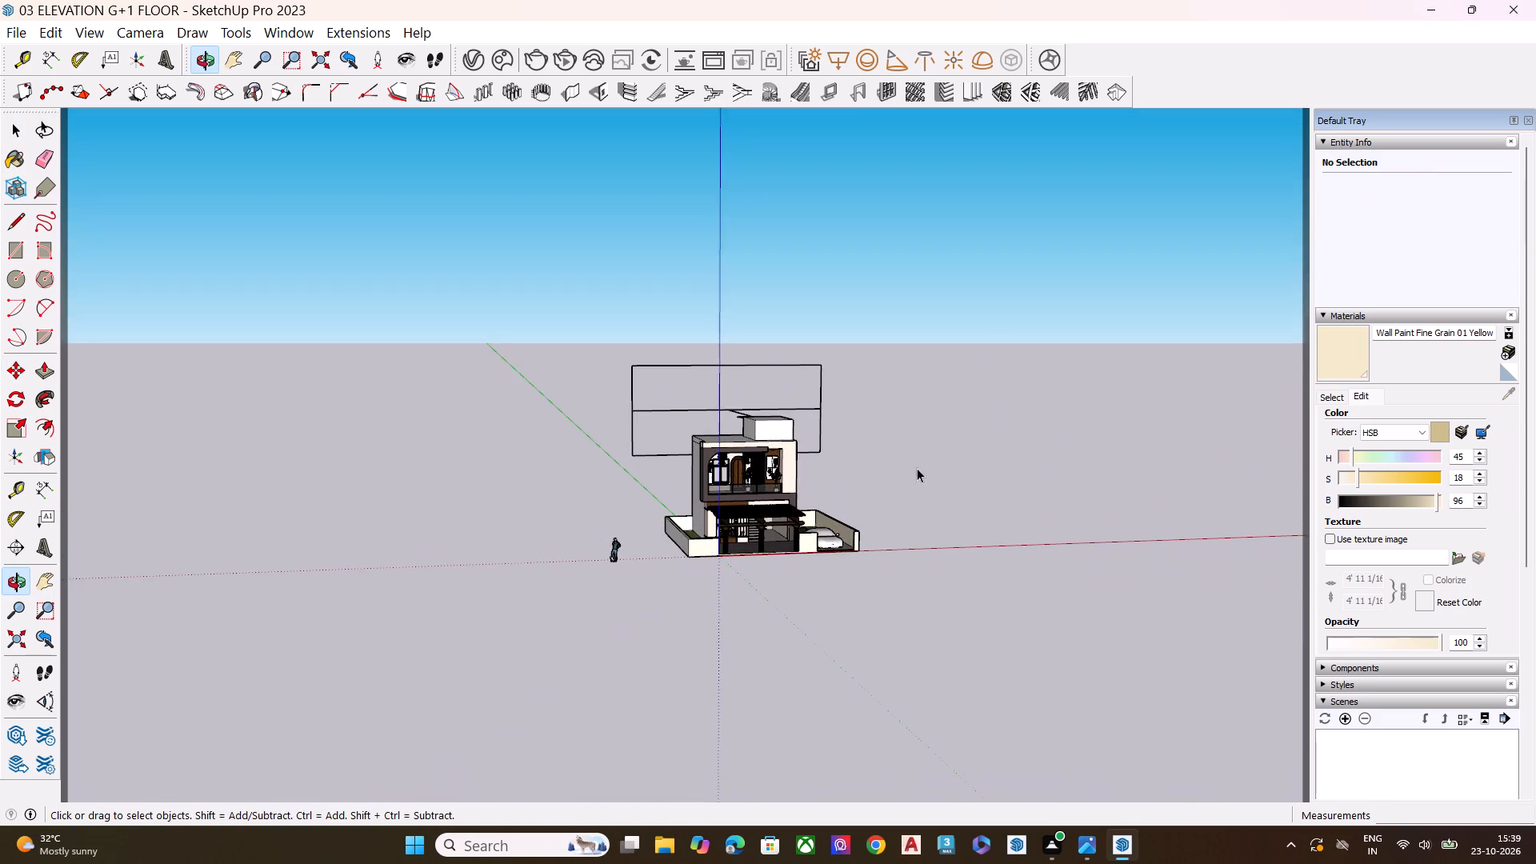
pyautogui.scroll(4, 727, 414)
pyautogui.click(543, 66)
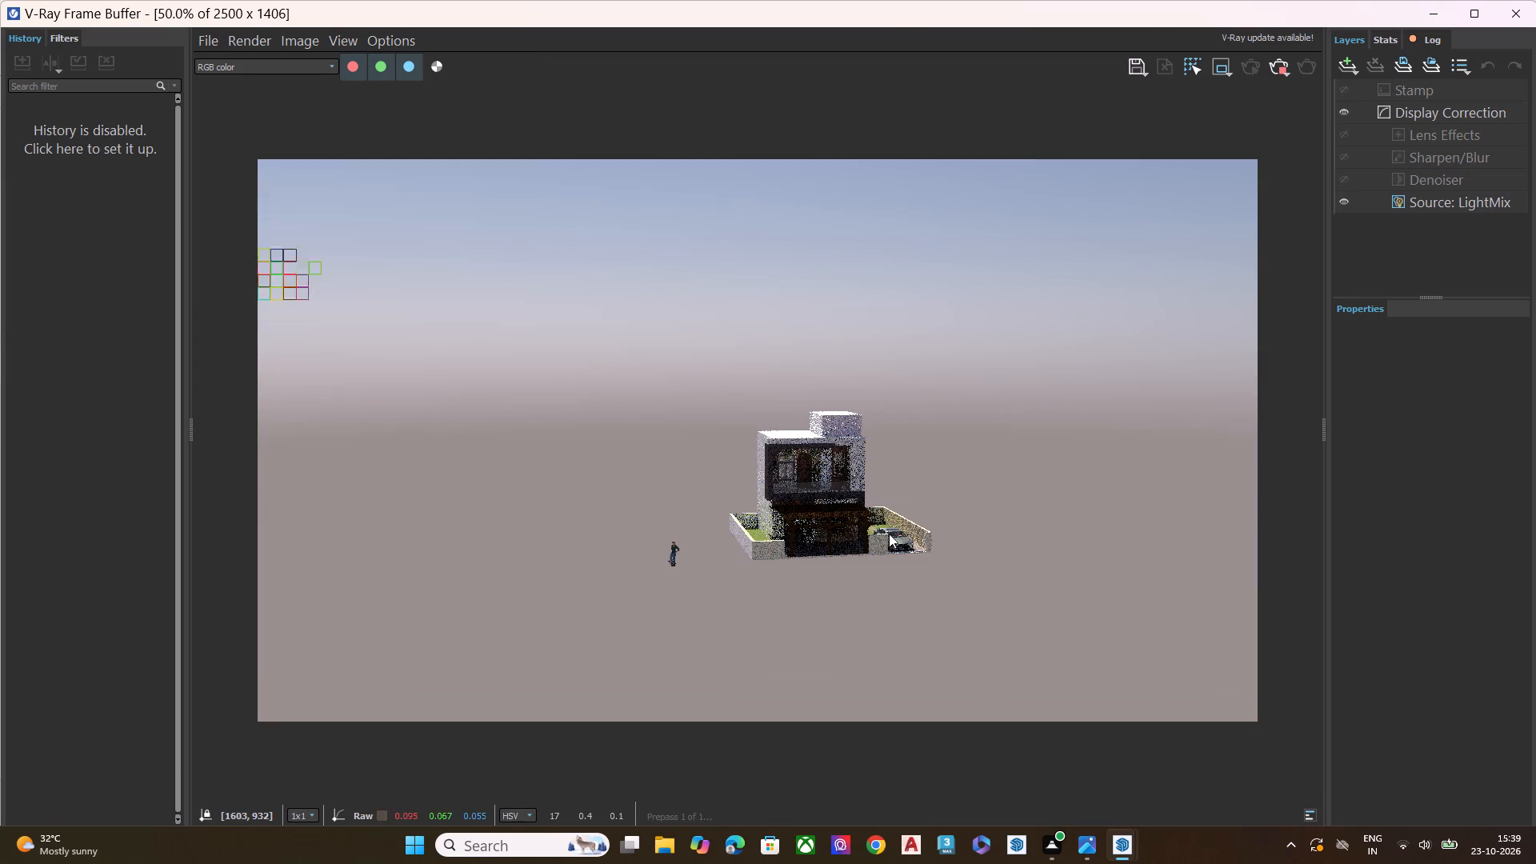
pyautogui.scroll(2, 852, 534)
pyautogui.scroll(-3, 806, 531)
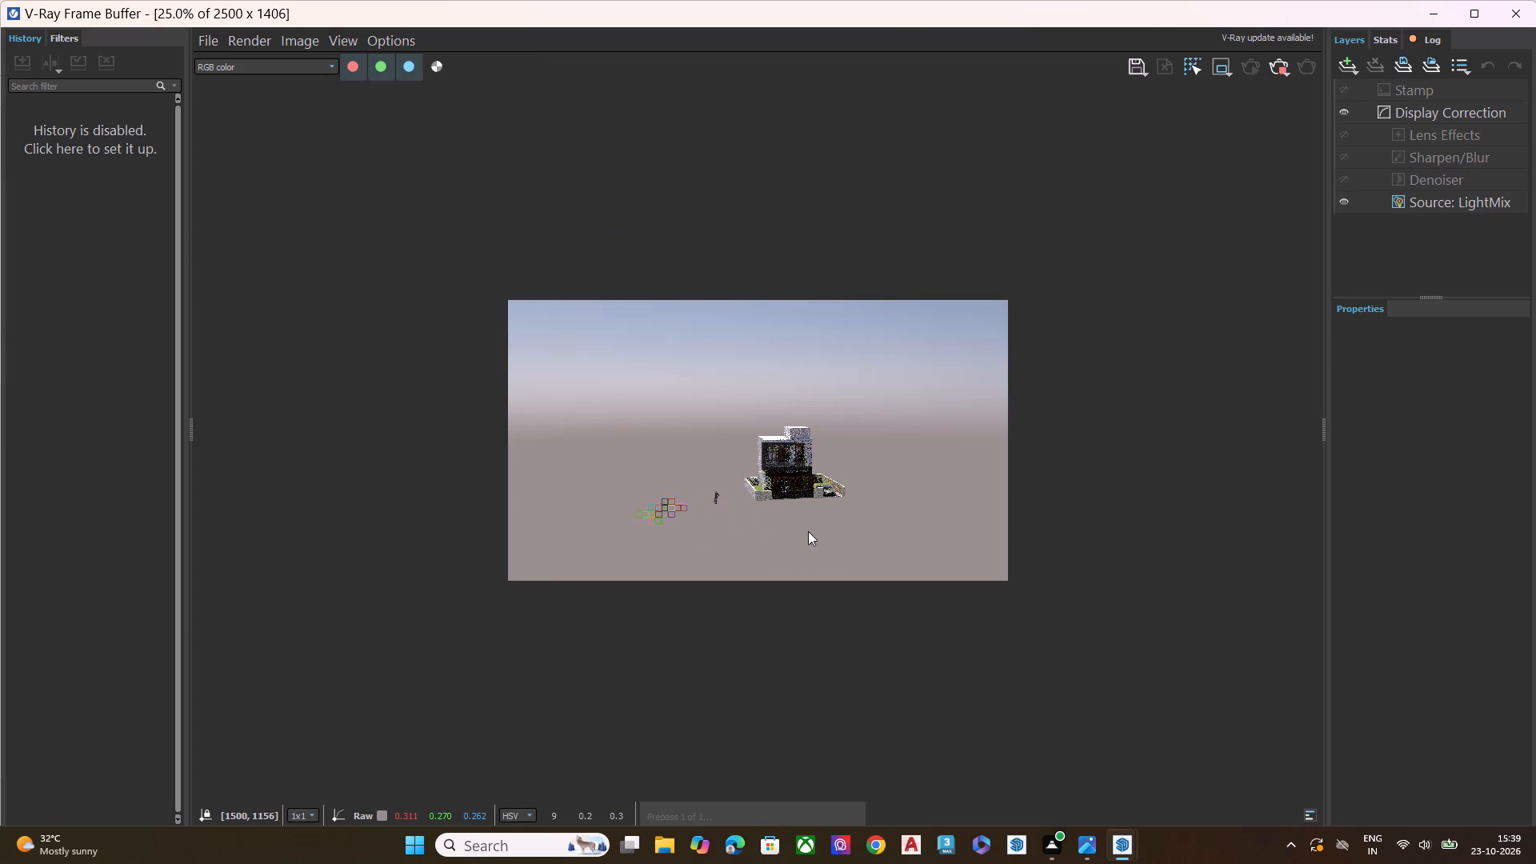
pyautogui.scroll(1, 788, 494)
pyautogui.scroll(1, 910, 510)
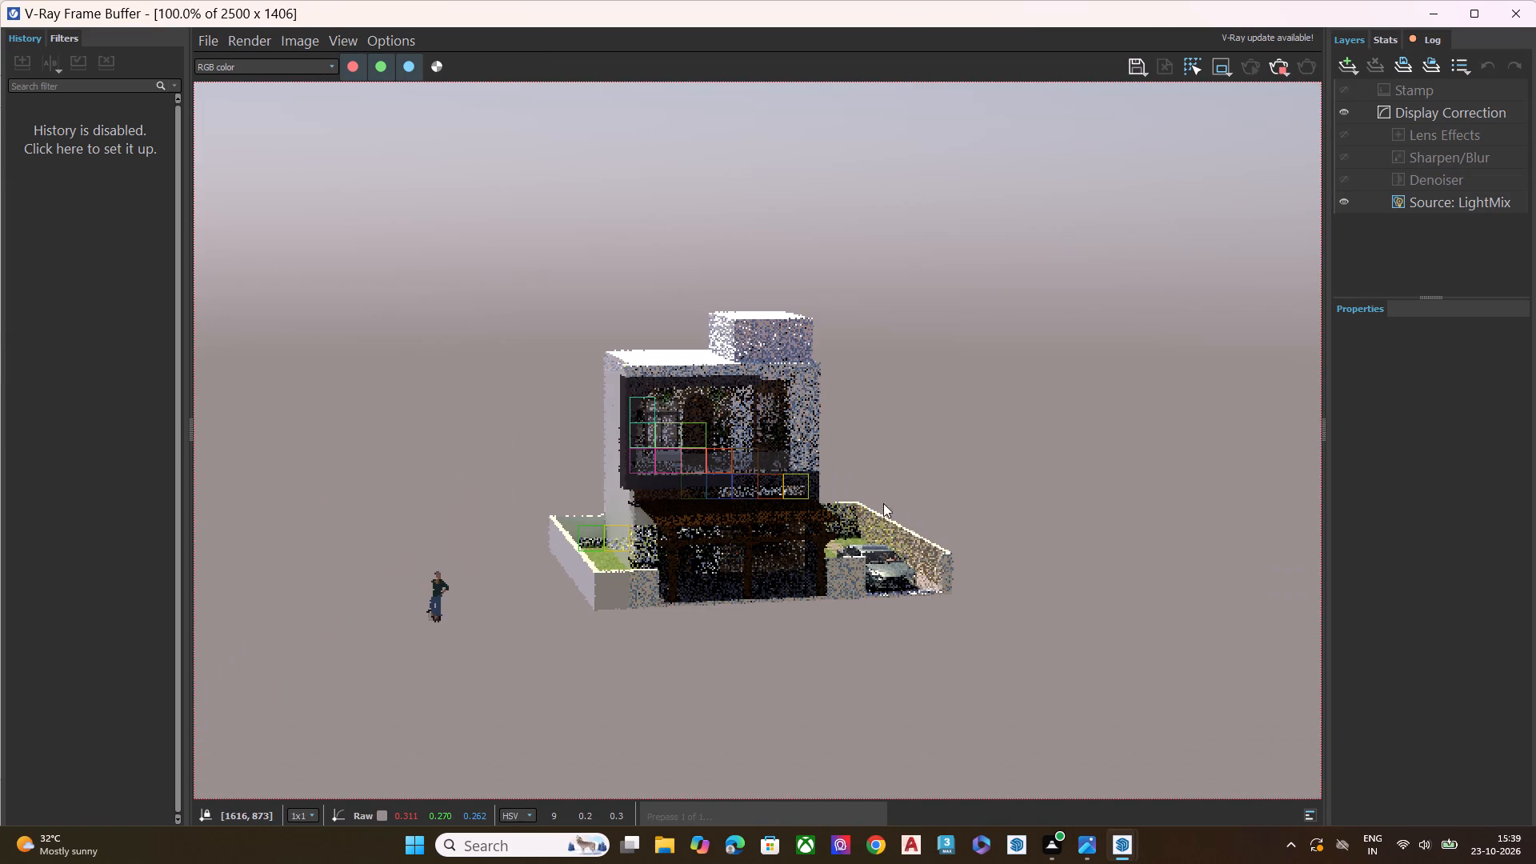
# Check the Rest contribution in LightMix by switching it off and on, and stop the render.
pyautogui.click(1410, 203)
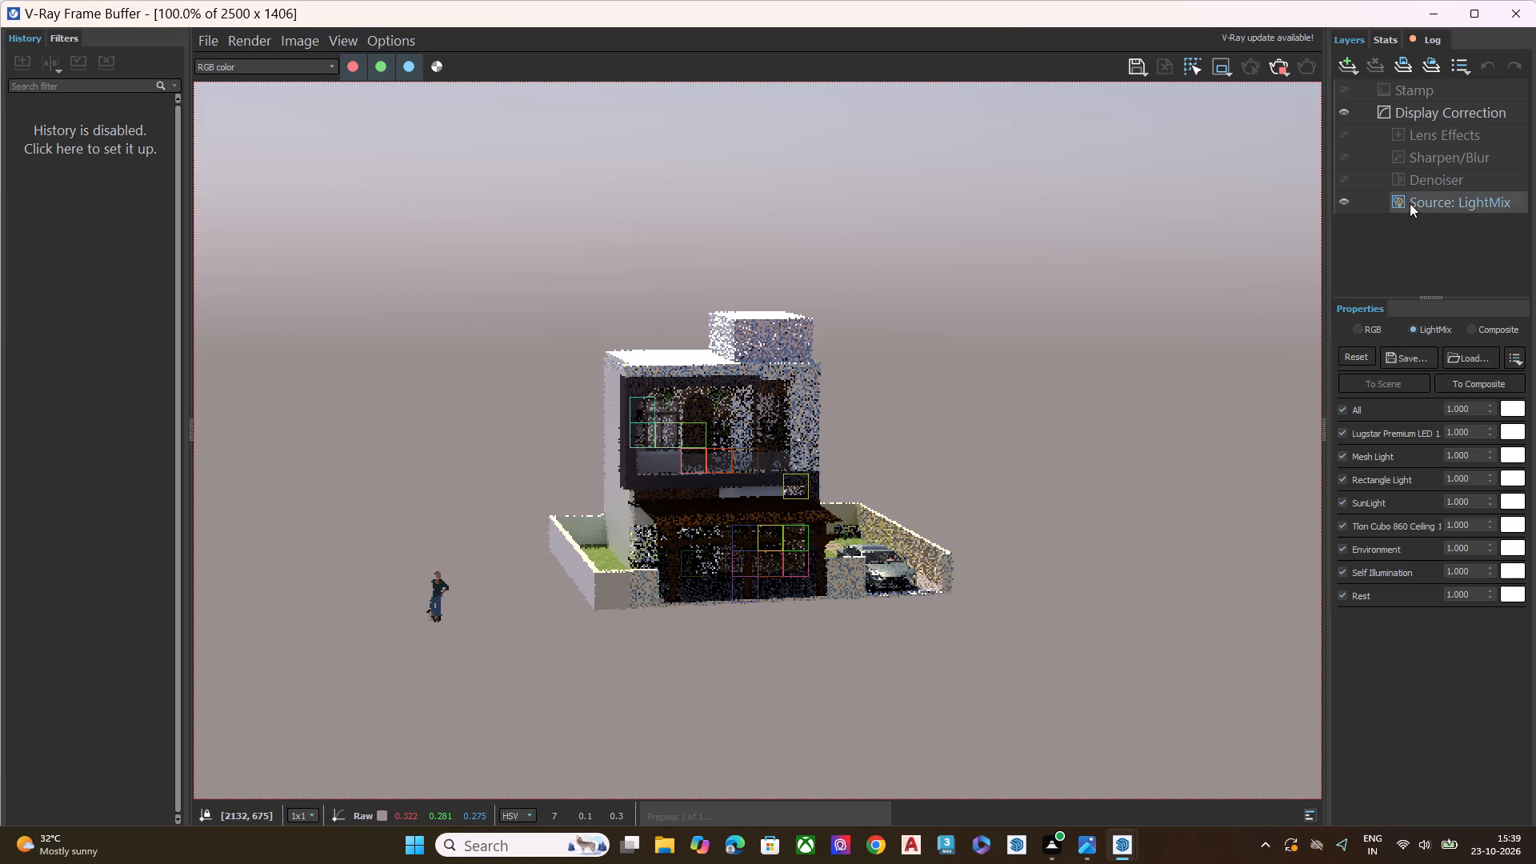
pyautogui.click(1344, 593)
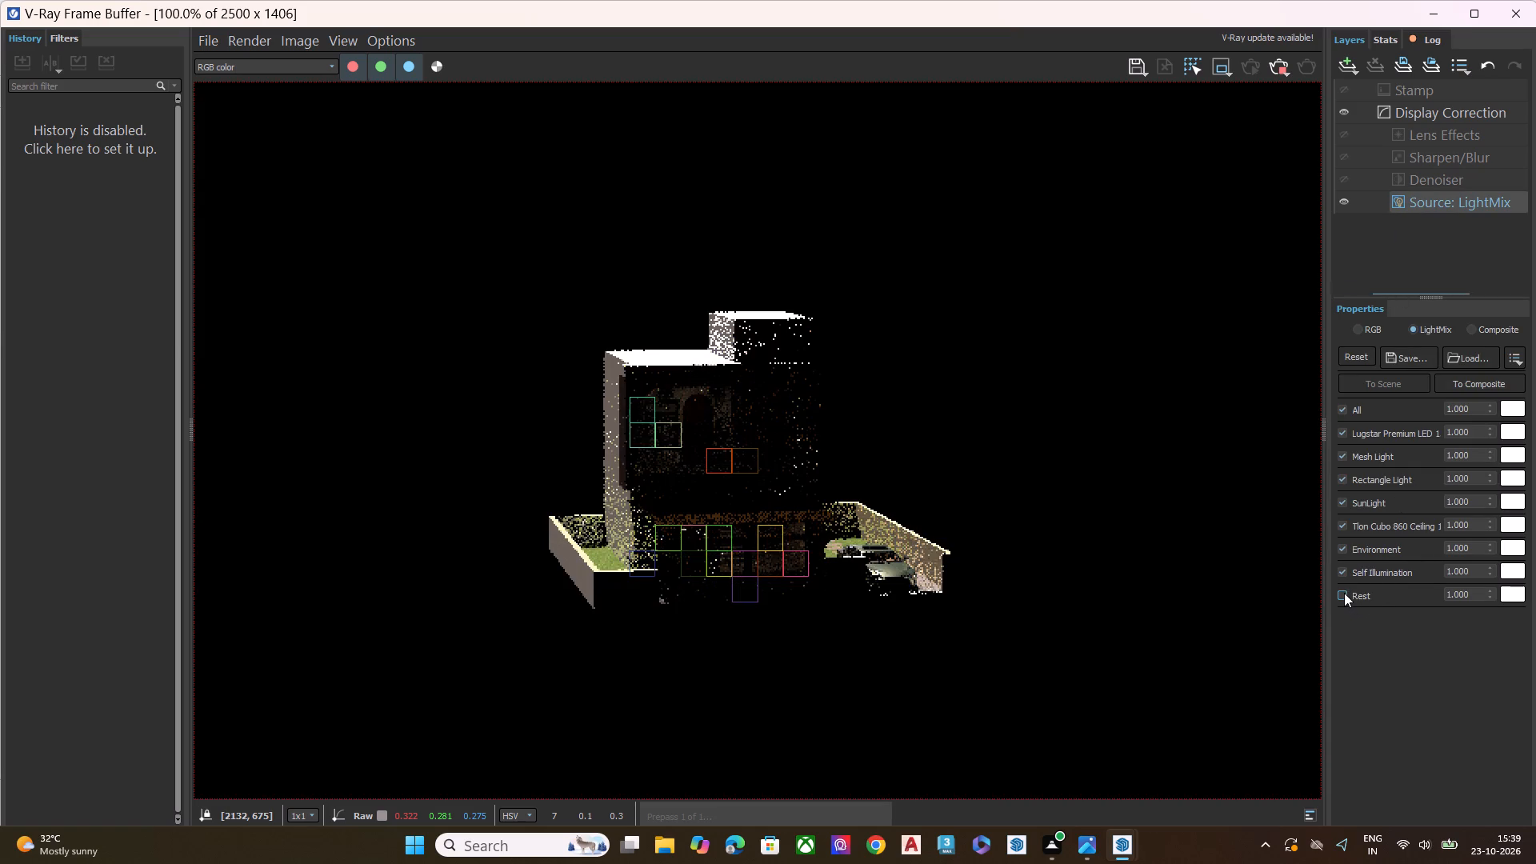
pyautogui.click(1344, 593)
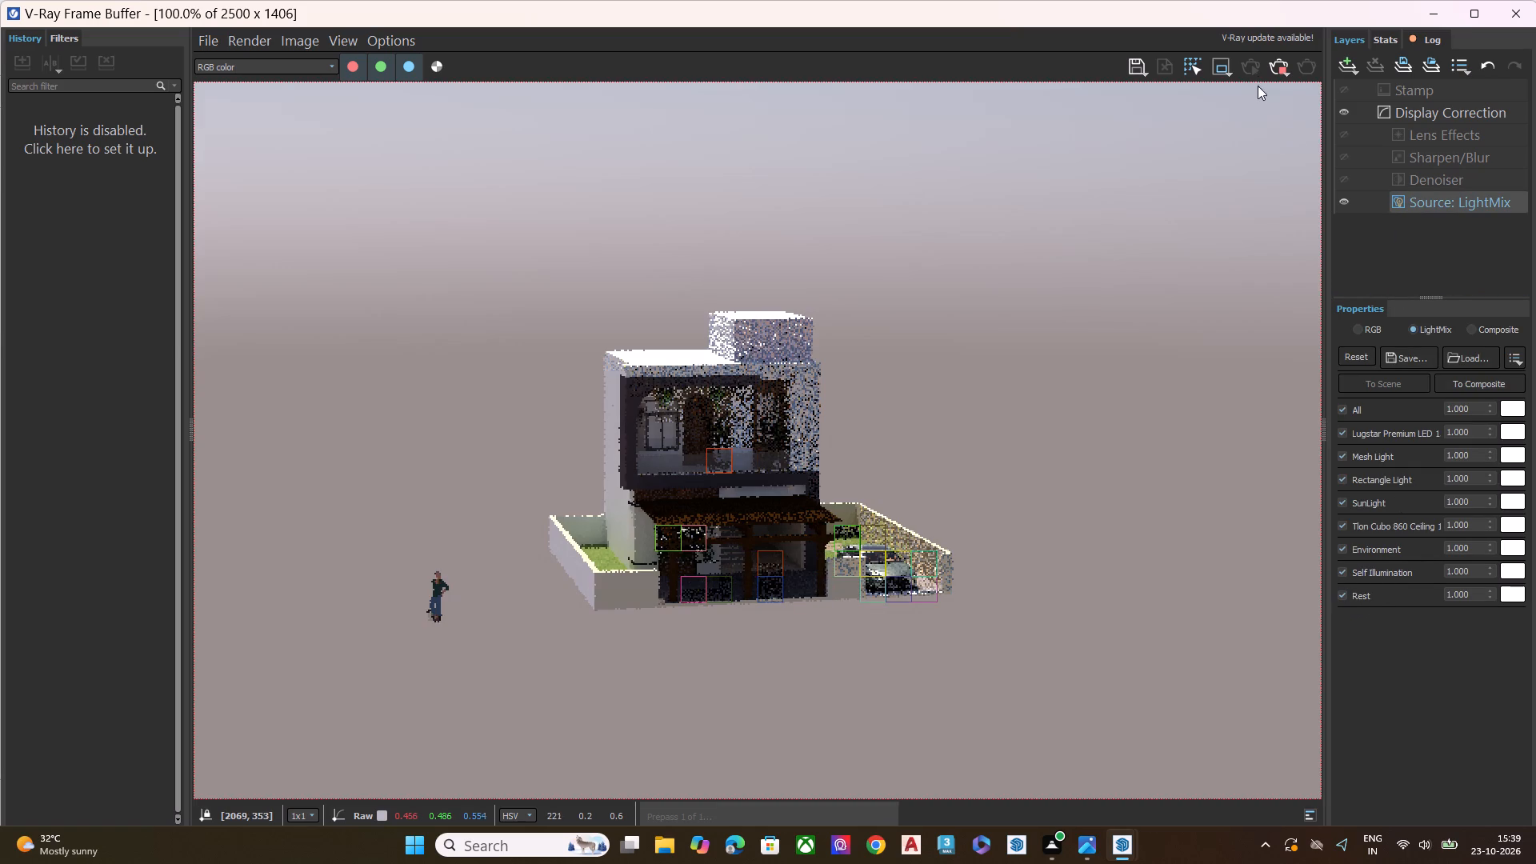
pyautogui.click(1278, 62)
pyautogui.click(1530, 11)
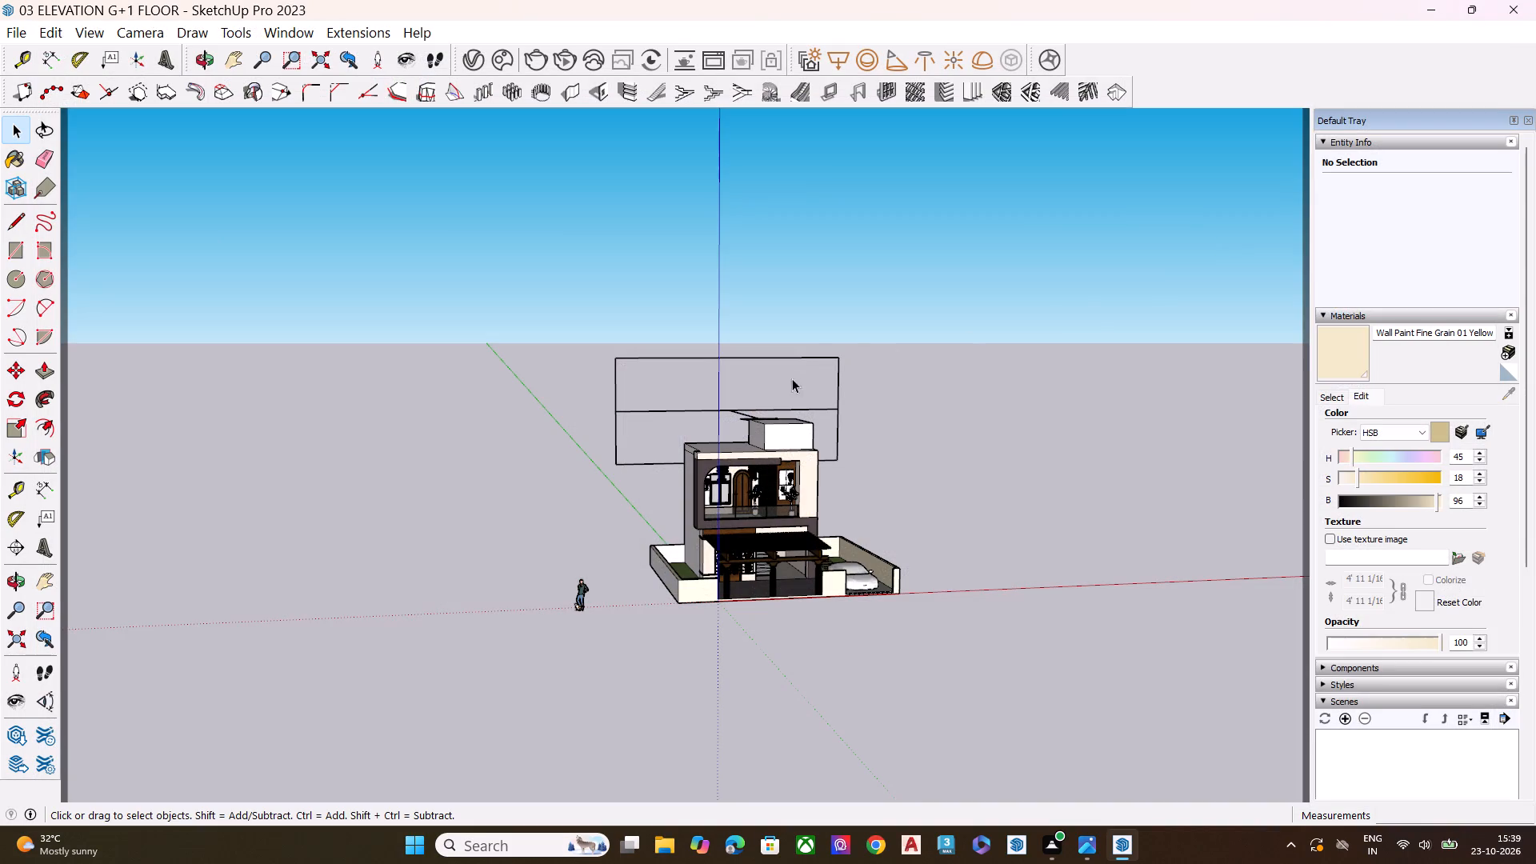
# Delete the rectangle light from the model.
pyautogui.click(834, 408)
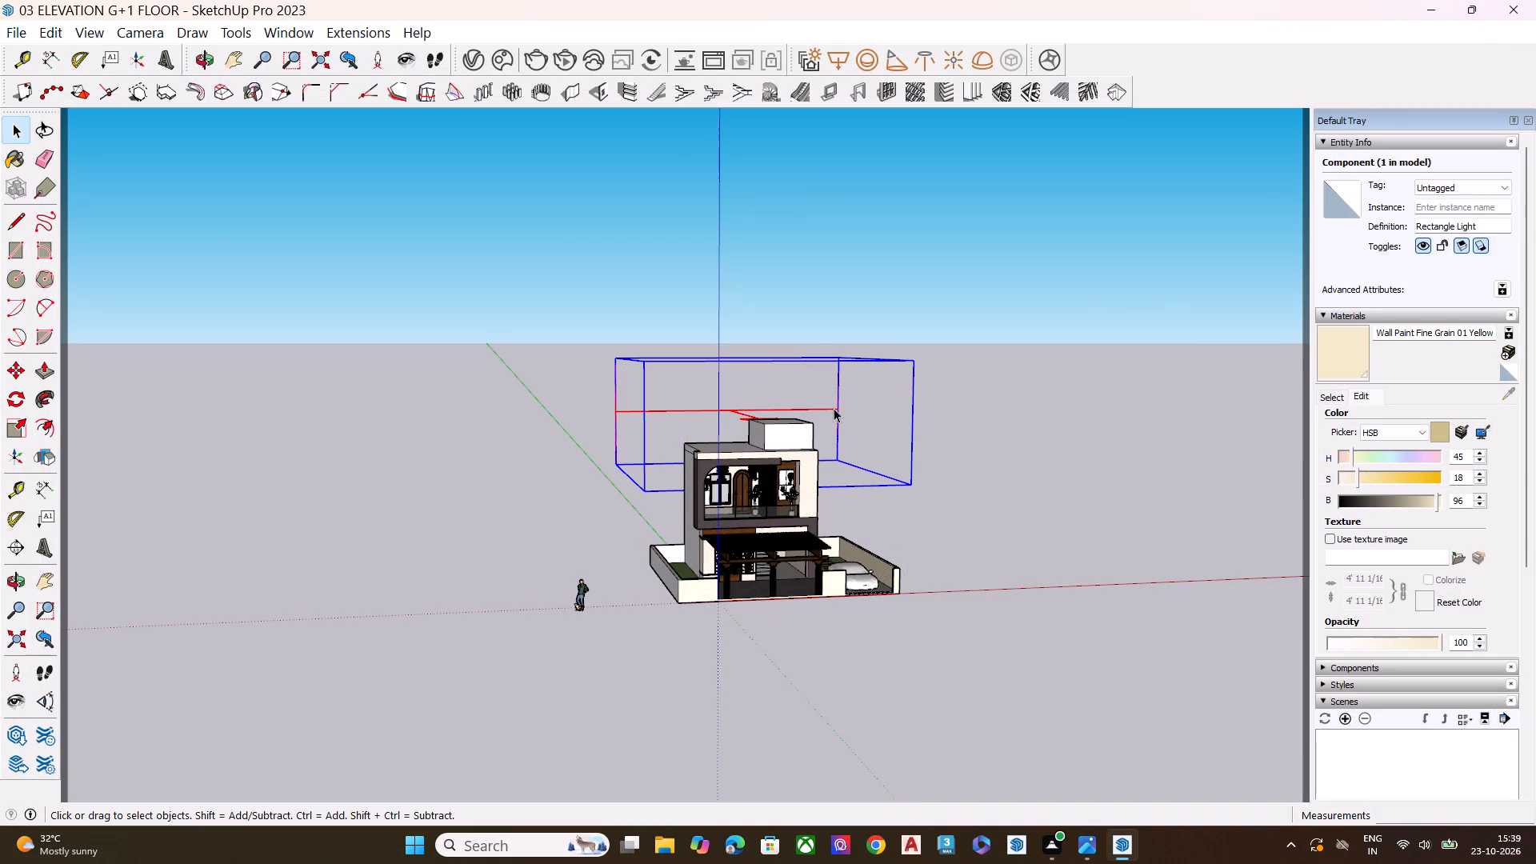
pyautogui.press('Delete')
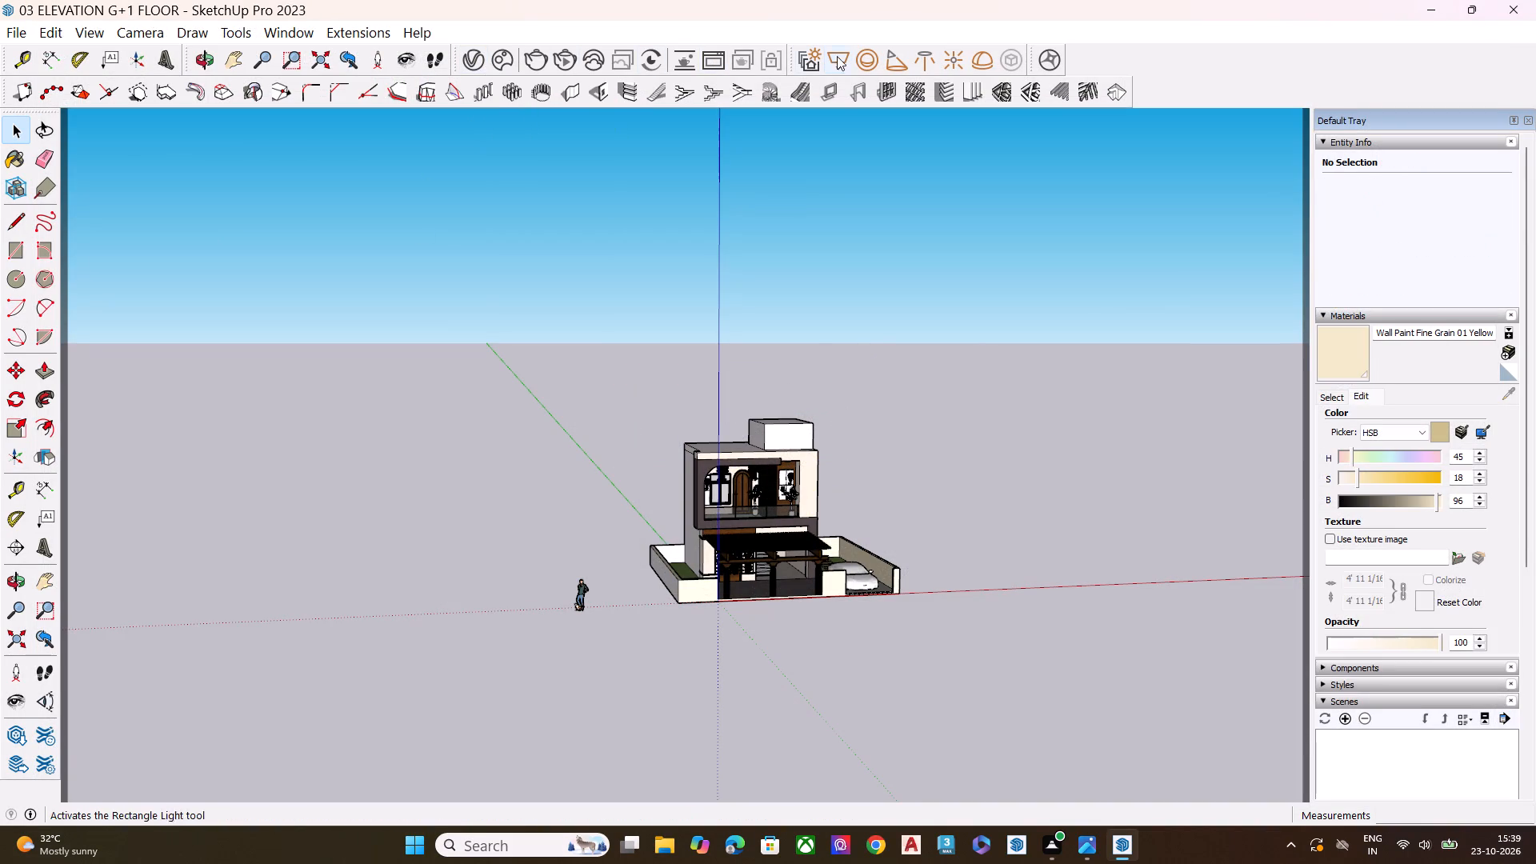
# Place a V-Ray dome light at the base of the compound wall's rear outer corner on the car side.
pyautogui.click(986, 61)
pyautogui.moveTo(903, 542); pyautogui.dragTo(750, 586, button='middle')
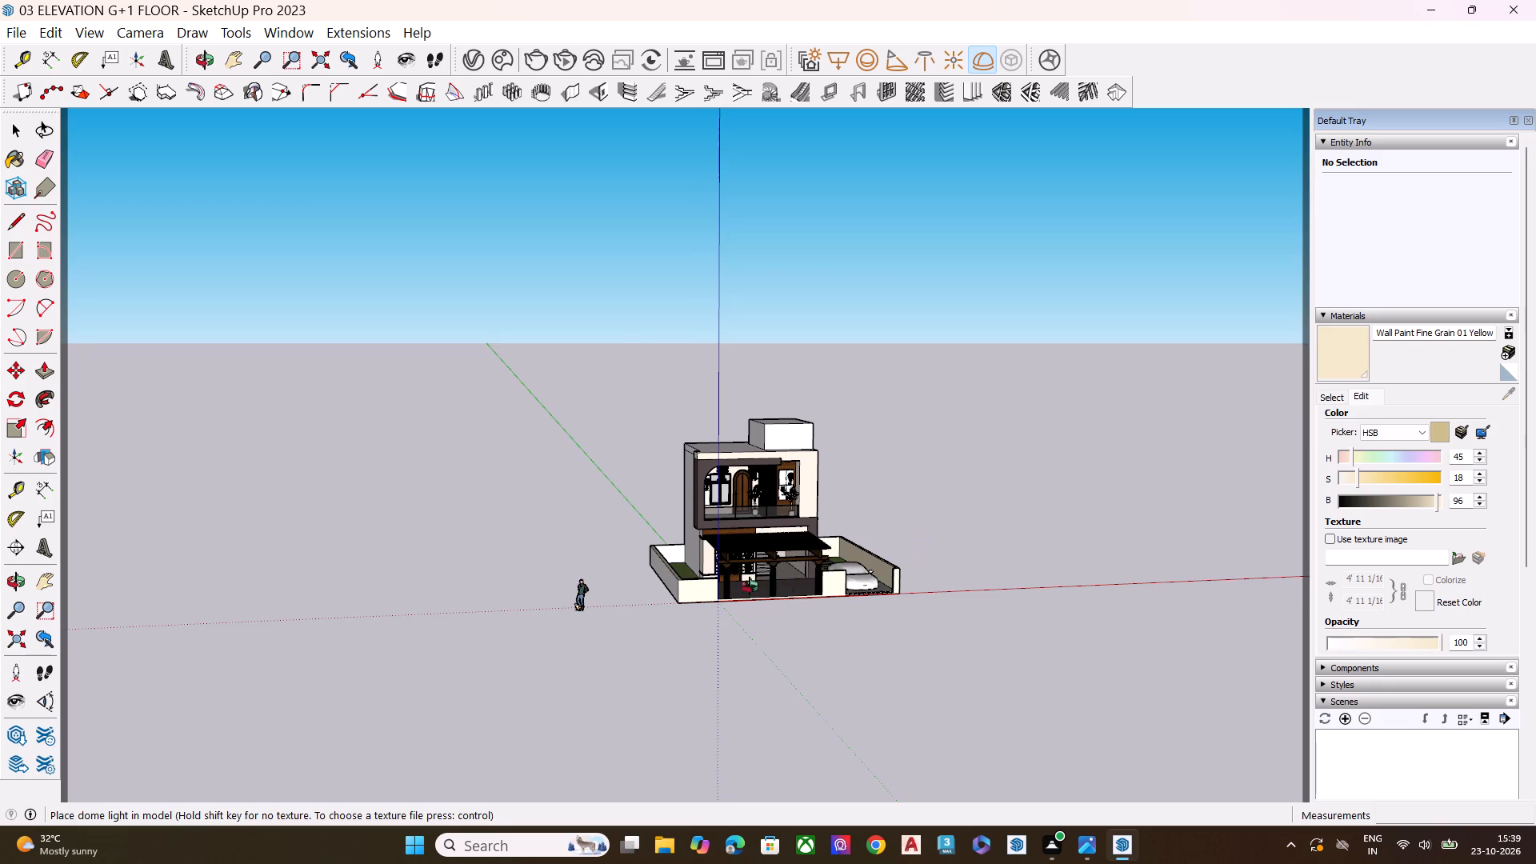
pyautogui.moveTo(750, 586); pyautogui.dragTo(564, 591, button='middle')
pyautogui.scroll(11, 959, 611)
pyautogui.scroll(8, 882, 579)
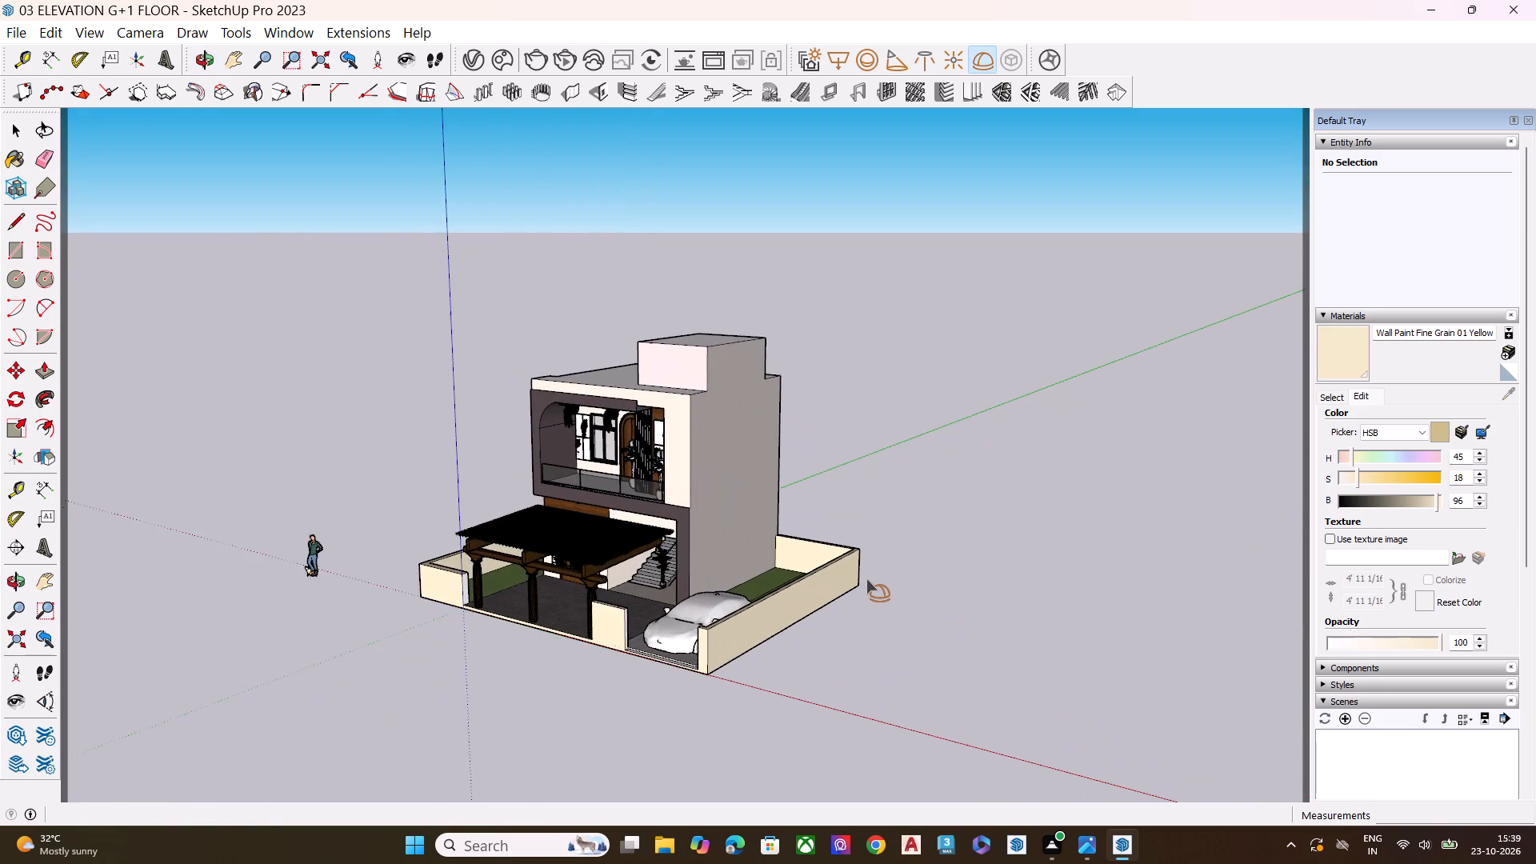
pyautogui.scroll(4, 866, 579)
pyautogui.scroll(-1, 866, 579)
pyautogui.scroll(10, 866, 579)
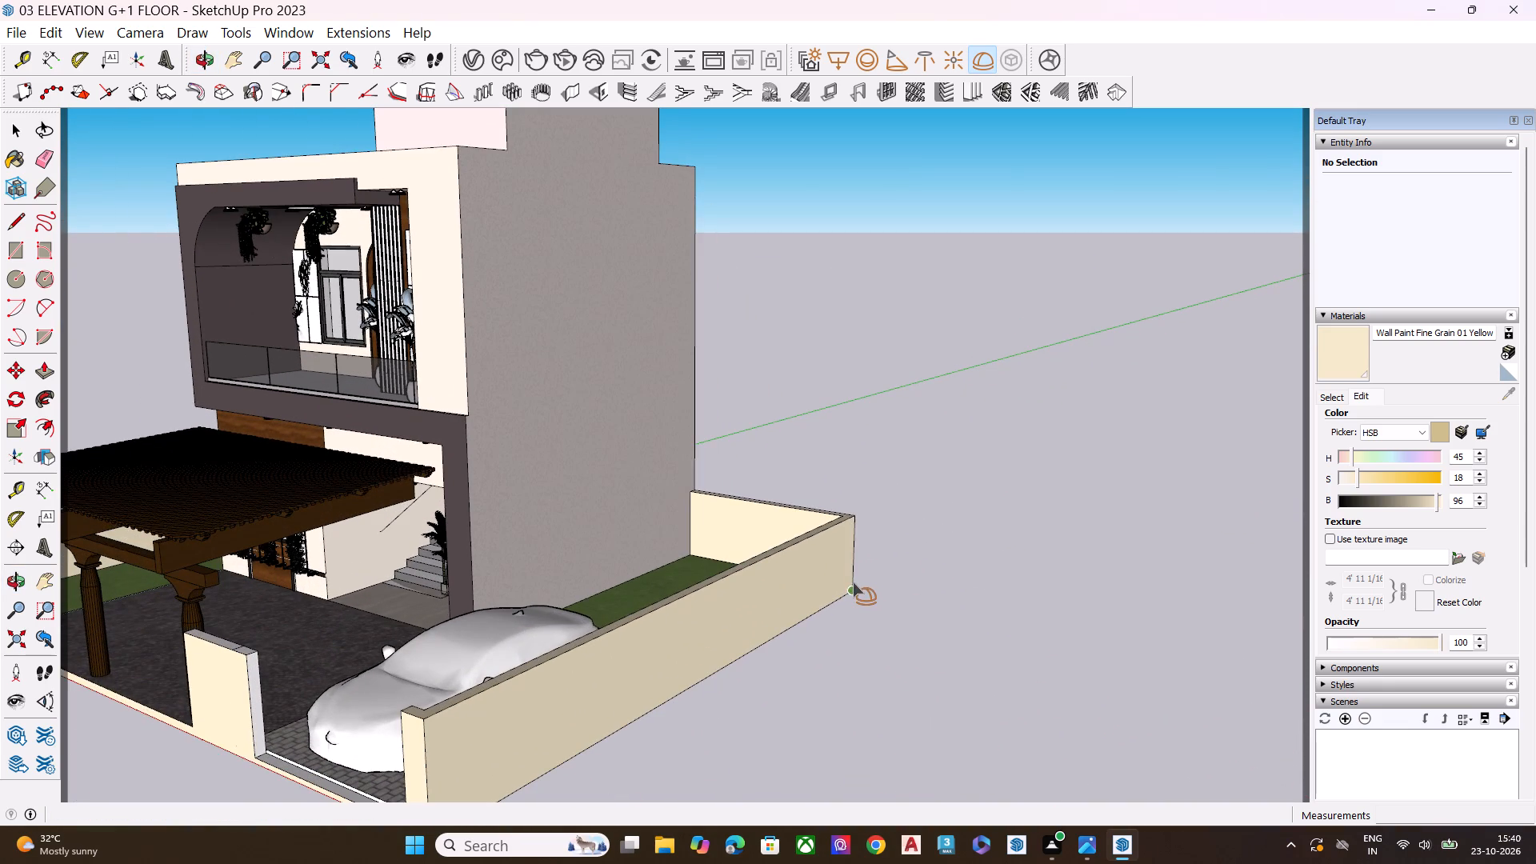
pyautogui.click(853, 582)
# Move the dome light about 1' 4 15/16" outward, clear of the compound wall corner.
pyautogui.scroll(19, 856, 591)
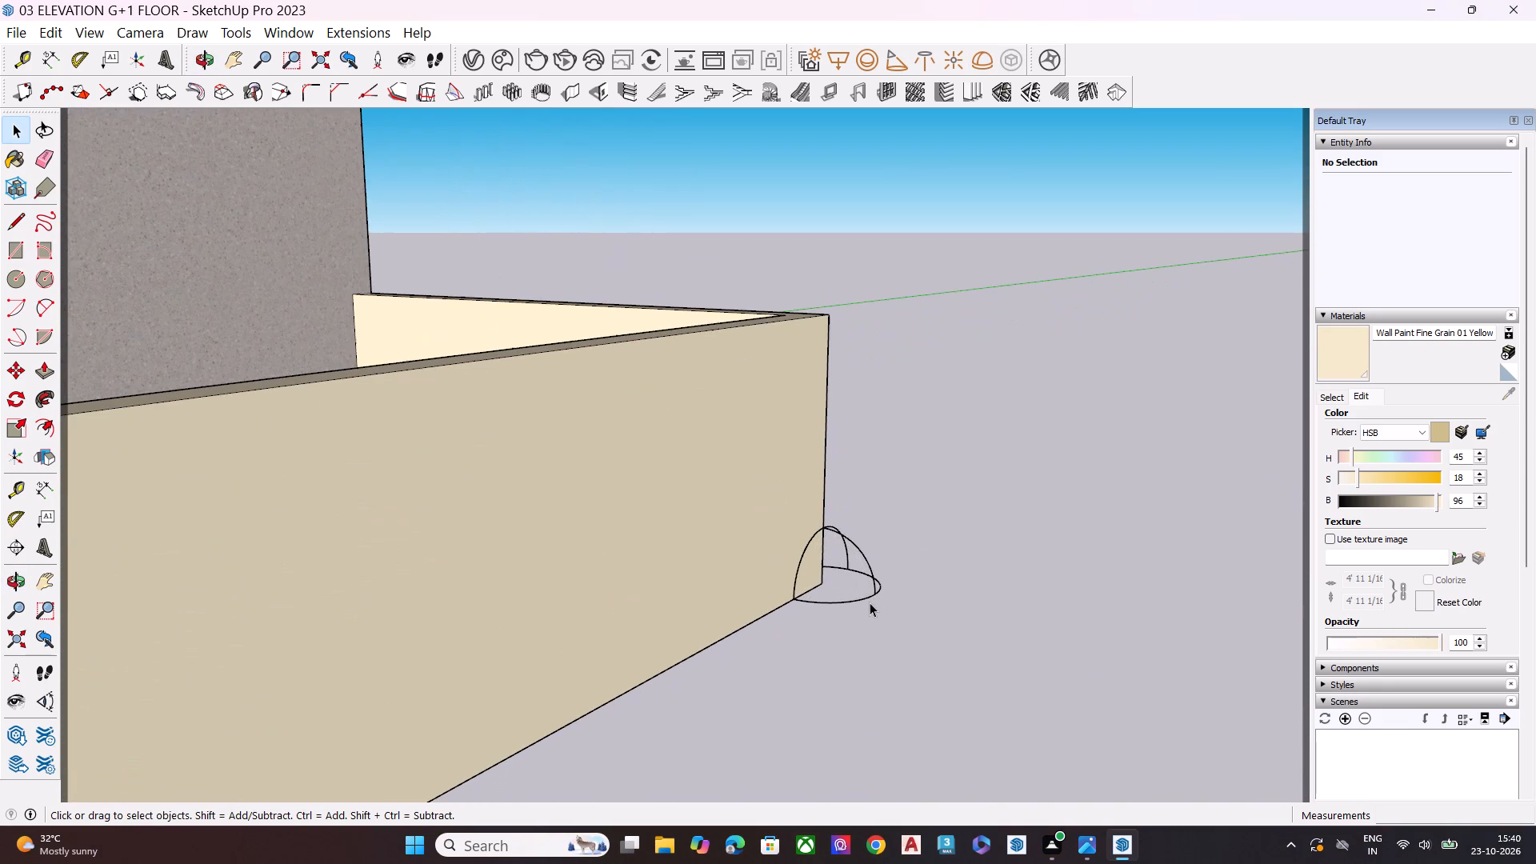
pyautogui.press('m')
pyautogui.click(880, 601)
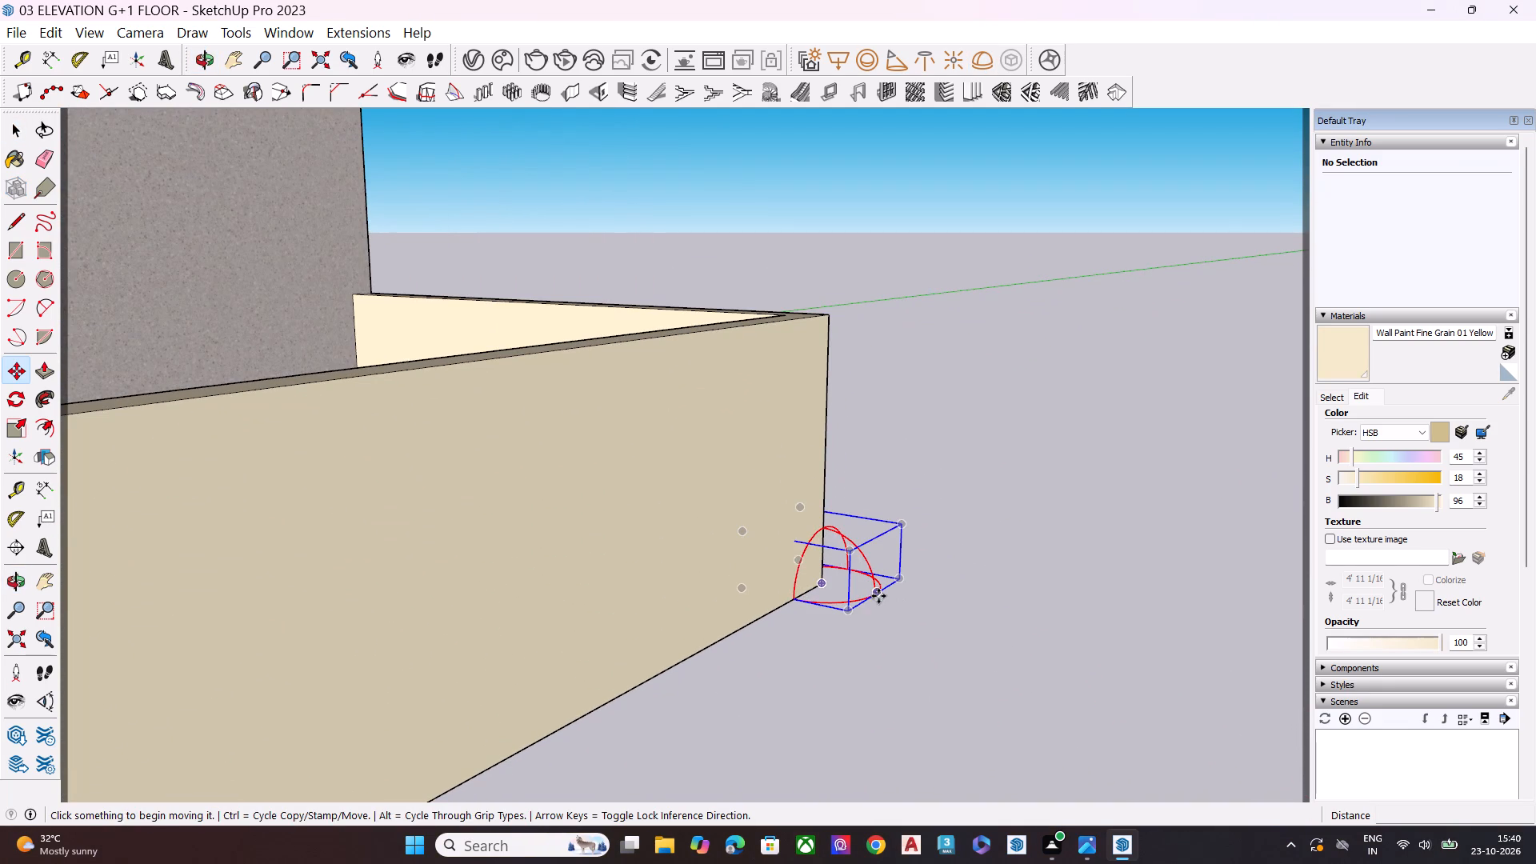
pyautogui.click(878, 594)
pyautogui.click(958, 610)
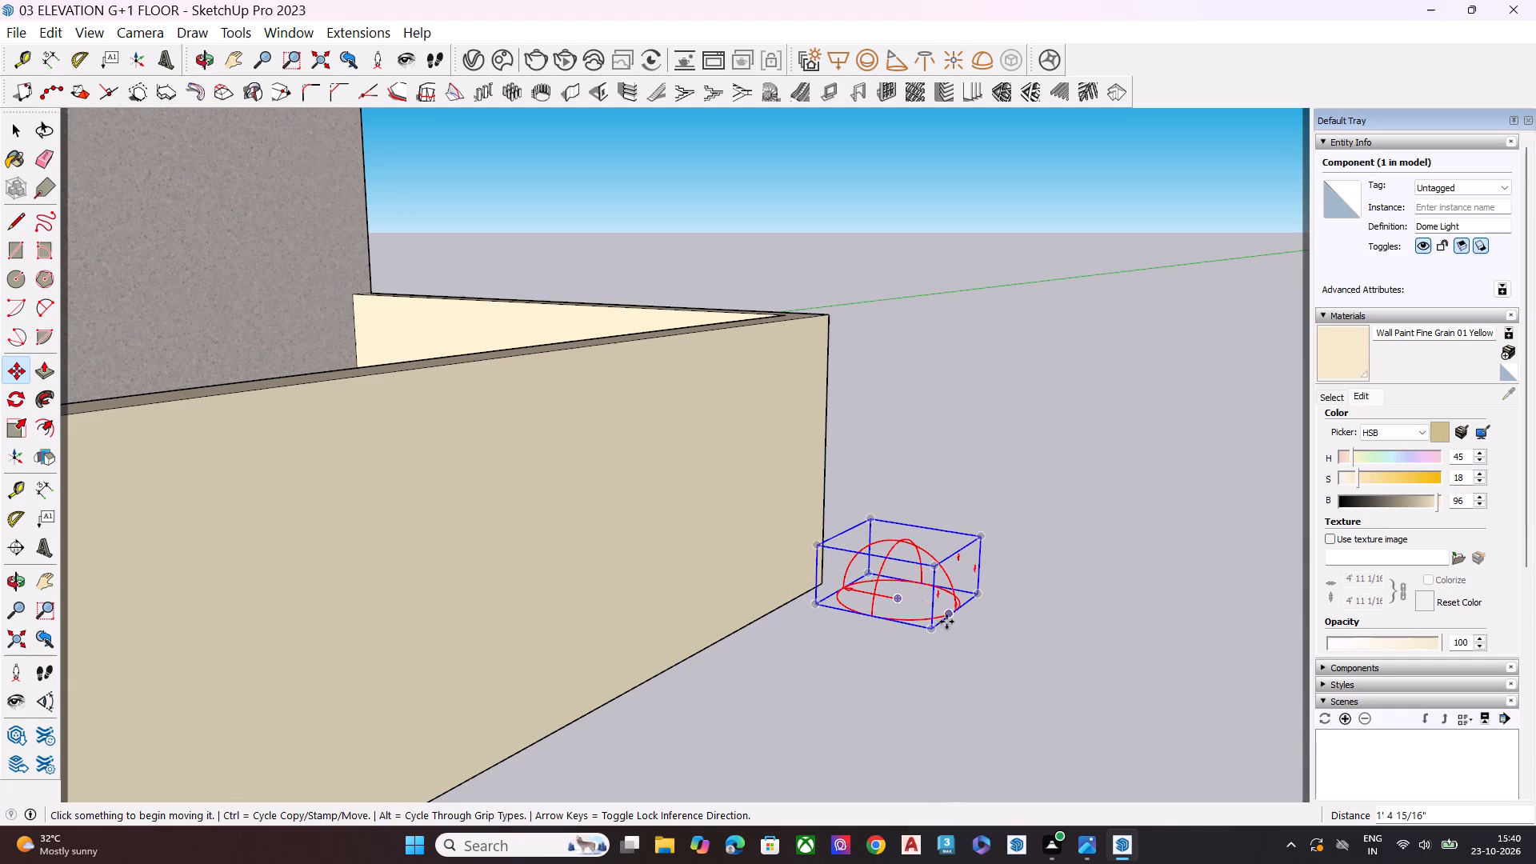
pyautogui.press('space')
pyautogui.click(884, 683)
# Examine the dome light's placement beside the compound wall from above.
pyautogui.scroll(-3, 952, 474)
pyautogui.scroll(1, 952, 474)
pyautogui.scroll(-5, 952, 474)
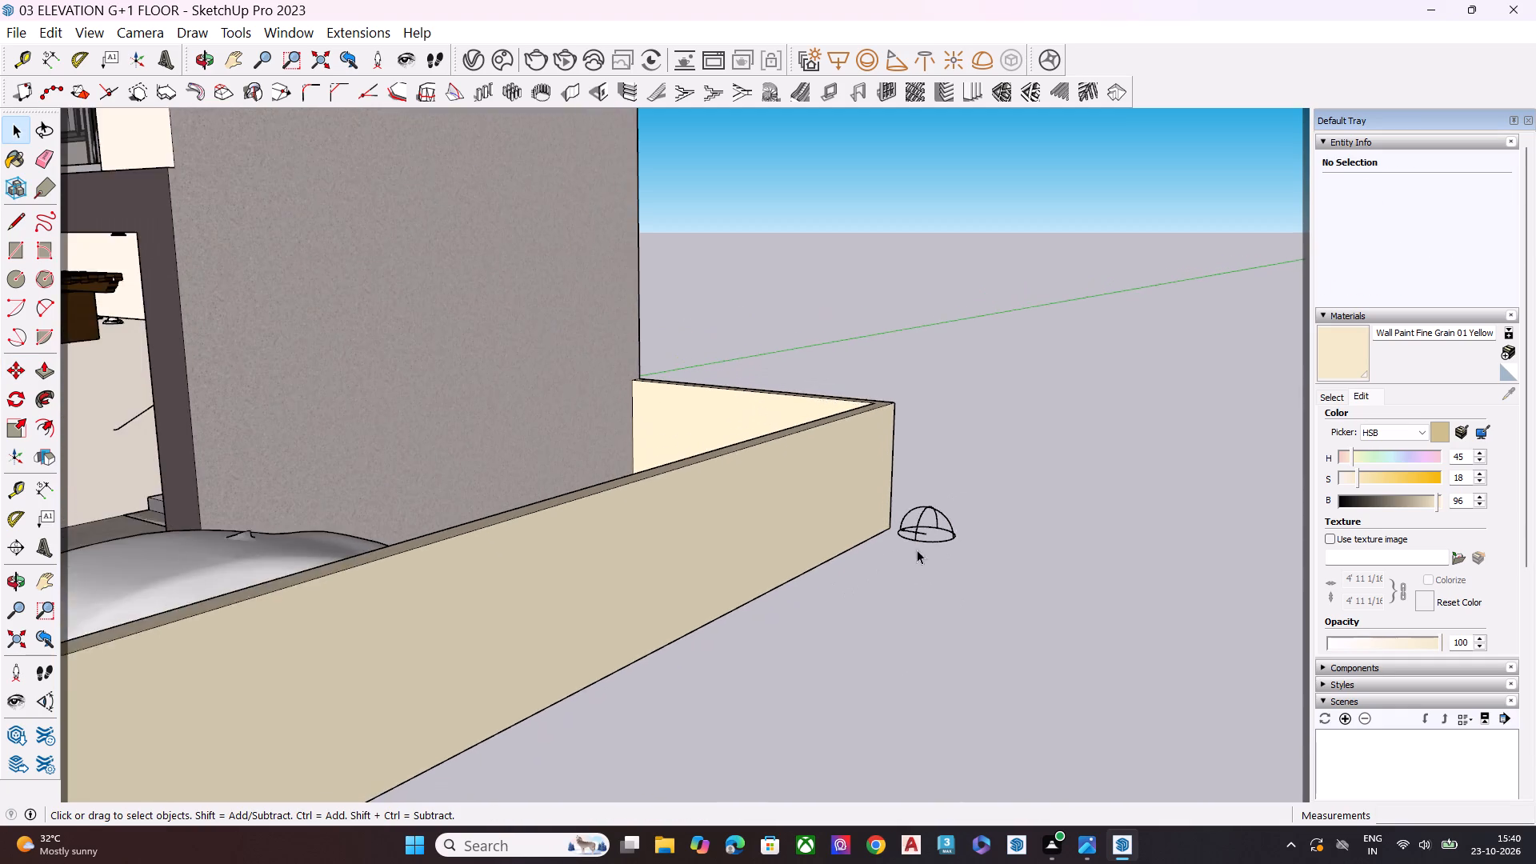
pyautogui.moveTo(917, 550); pyautogui.dragTo(1018, 683, button='middle')
pyautogui.scroll(9, 990, 501)
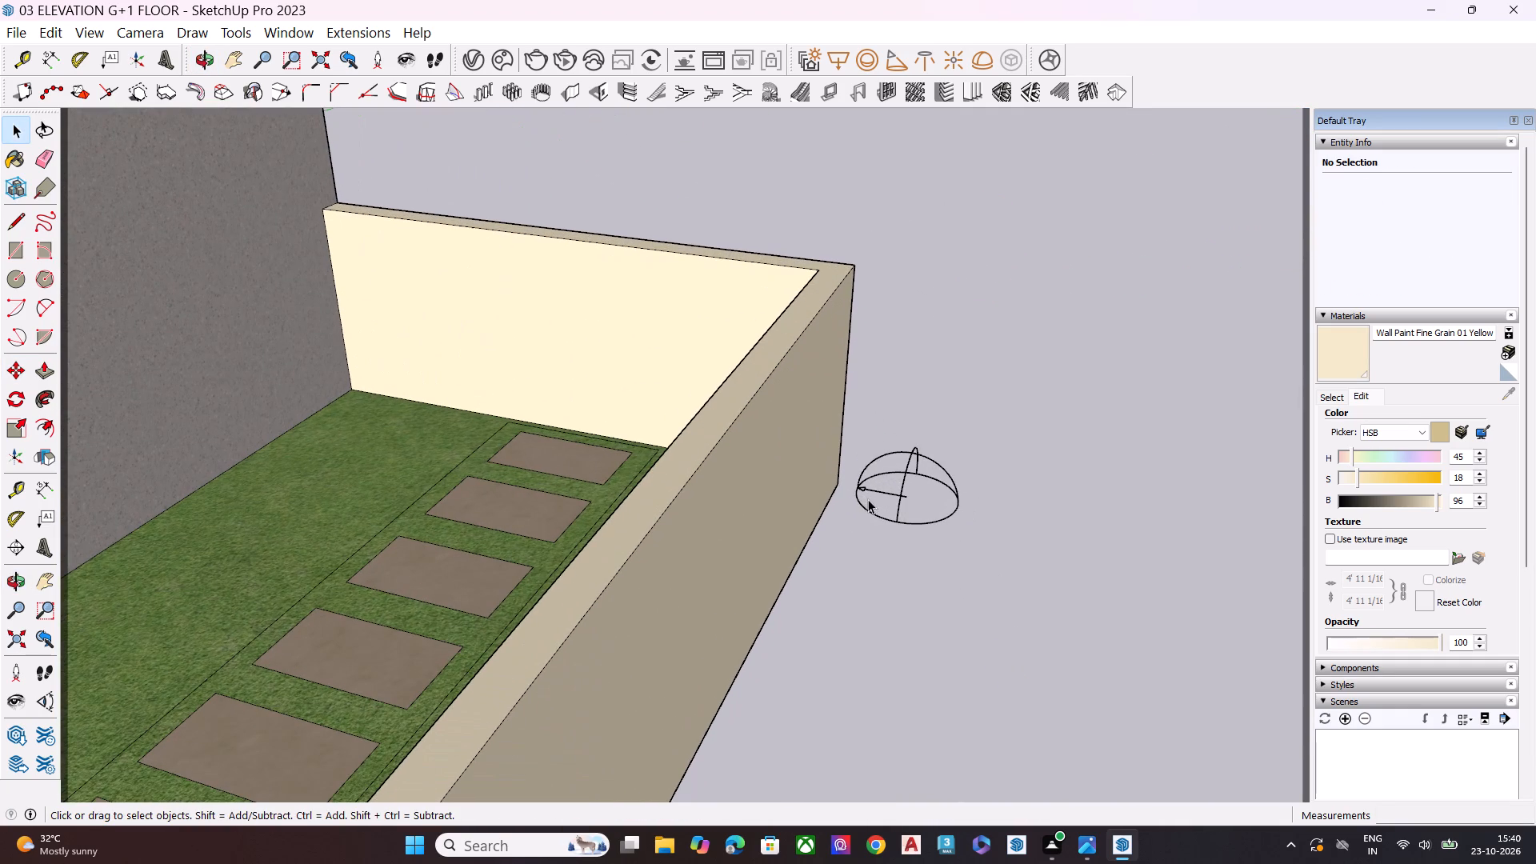
pyautogui.click(866, 488)
pyautogui.click(894, 586)
pyautogui.scroll(-6, 982, 478)
pyautogui.scroll(1, 1031, 470)
pyautogui.scroll(-12, 1031, 470)
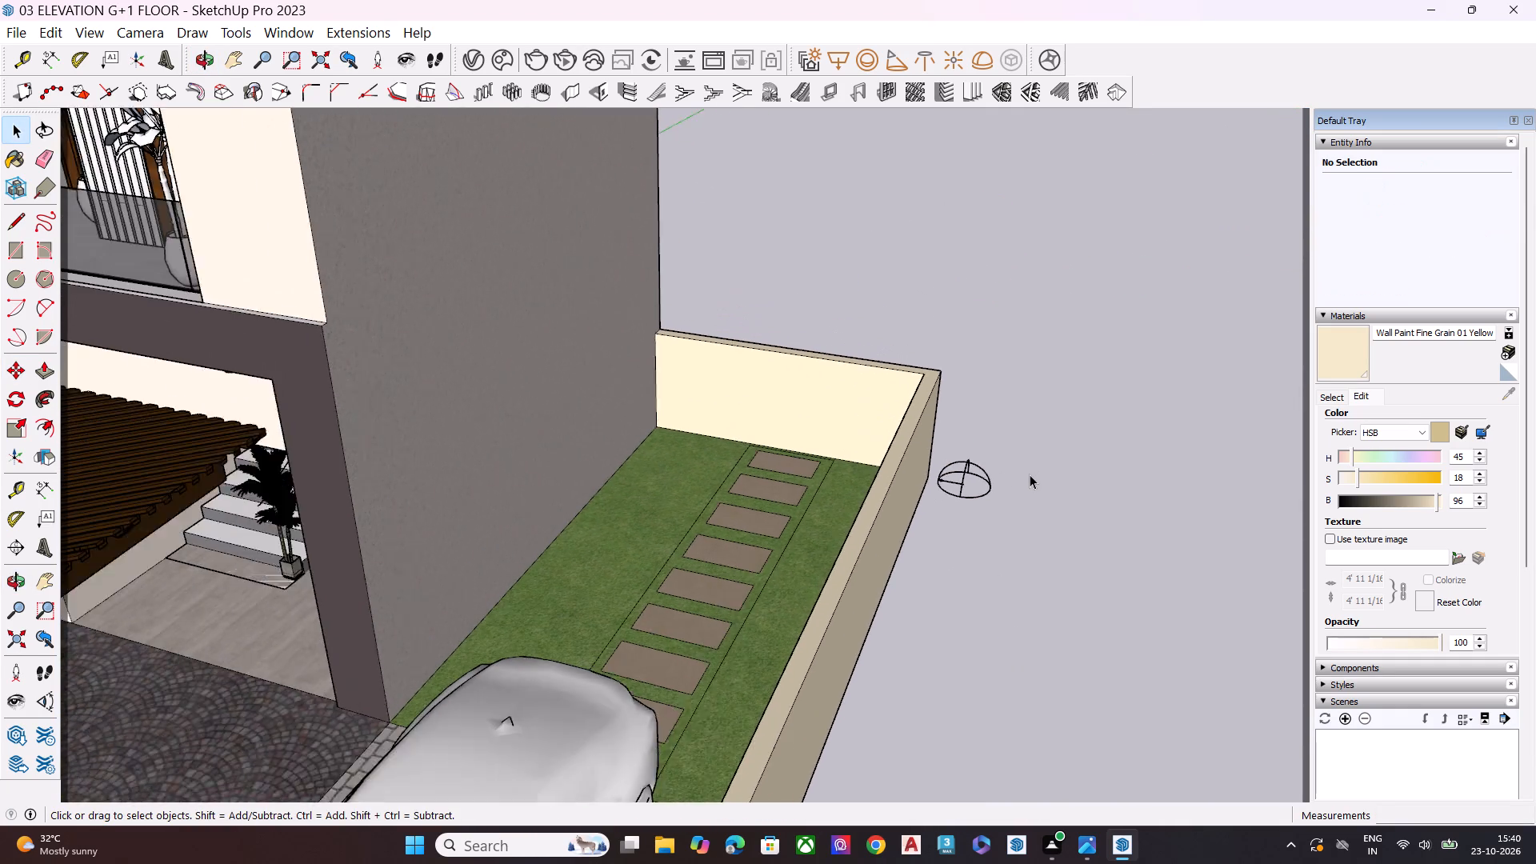
# Import the tree model 11.skp from the Downloads folder.
pyautogui.scroll(-10, 1030, 474)
pyautogui.scroll(-19, 874, 523)
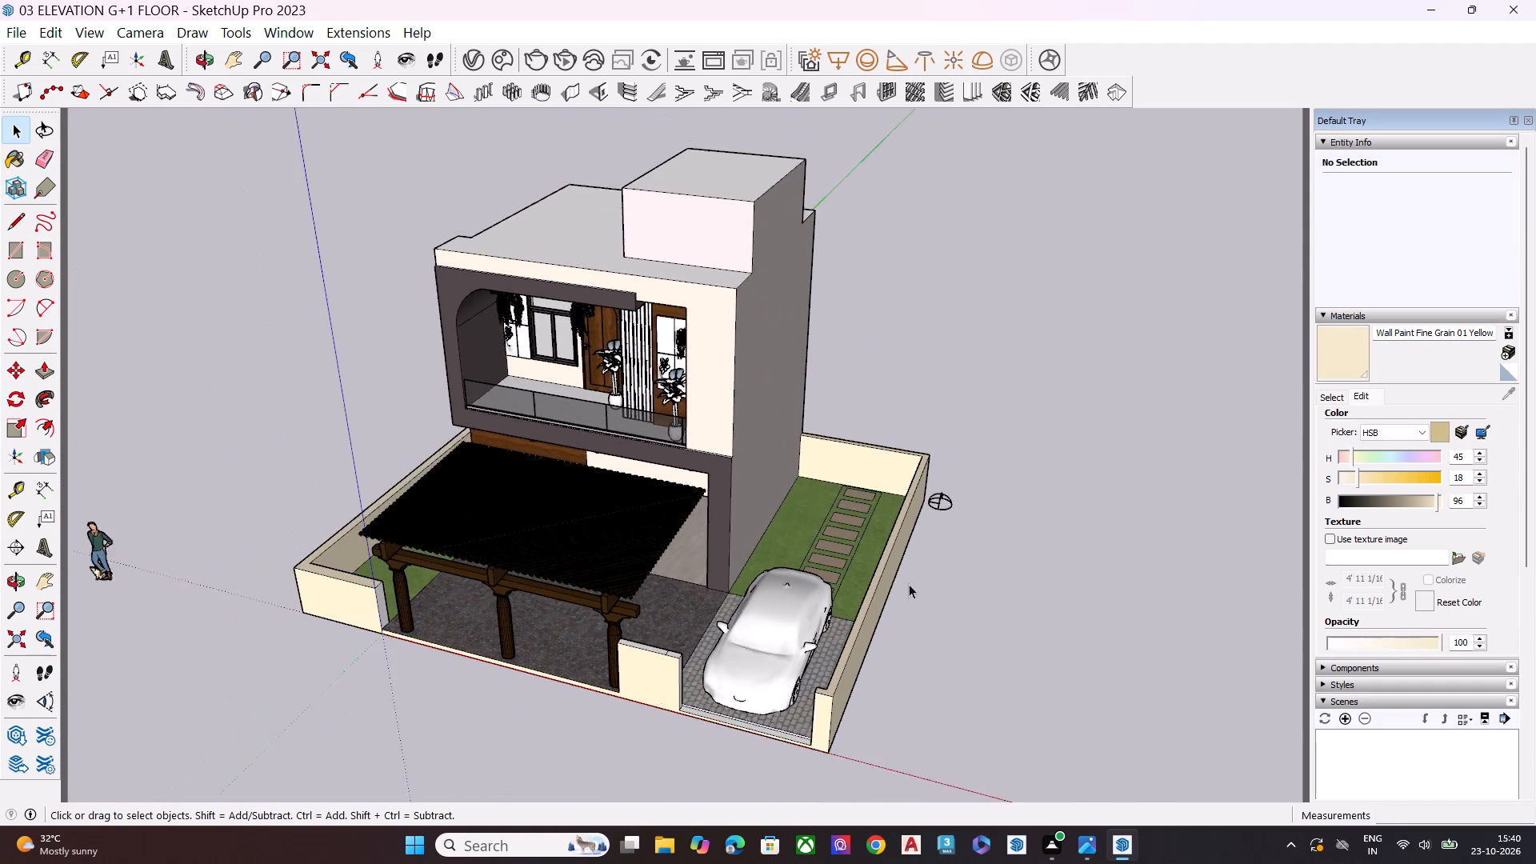
pyautogui.scroll(-1, 909, 584)
pyautogui.moveTo(843, 657); pyautogui.dragTo(978, 474, button='middle')
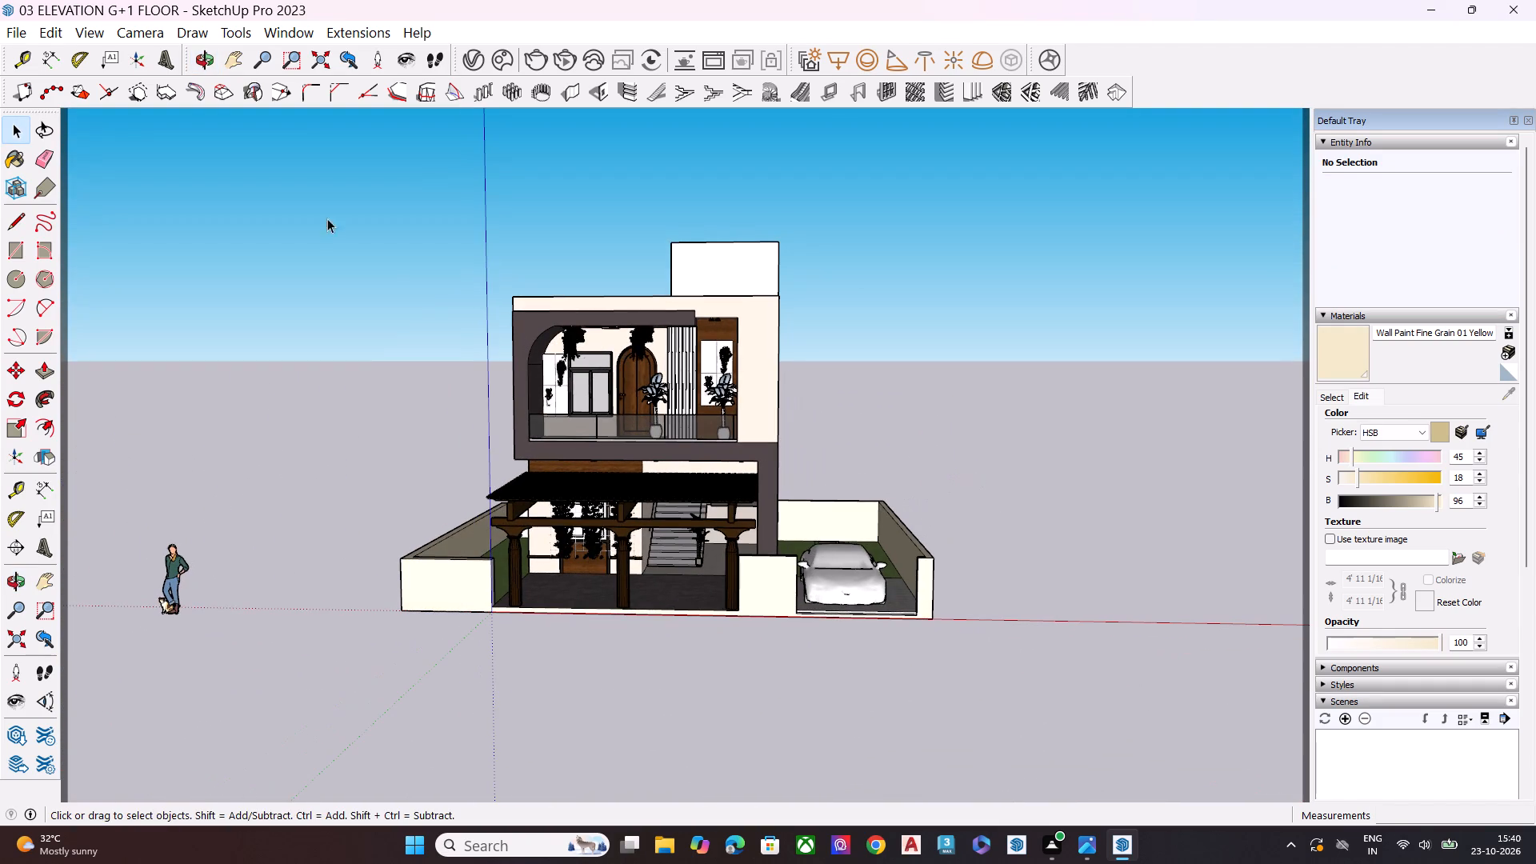
pyautogui.click(22, 37)
pyautogui.click(72, 358)
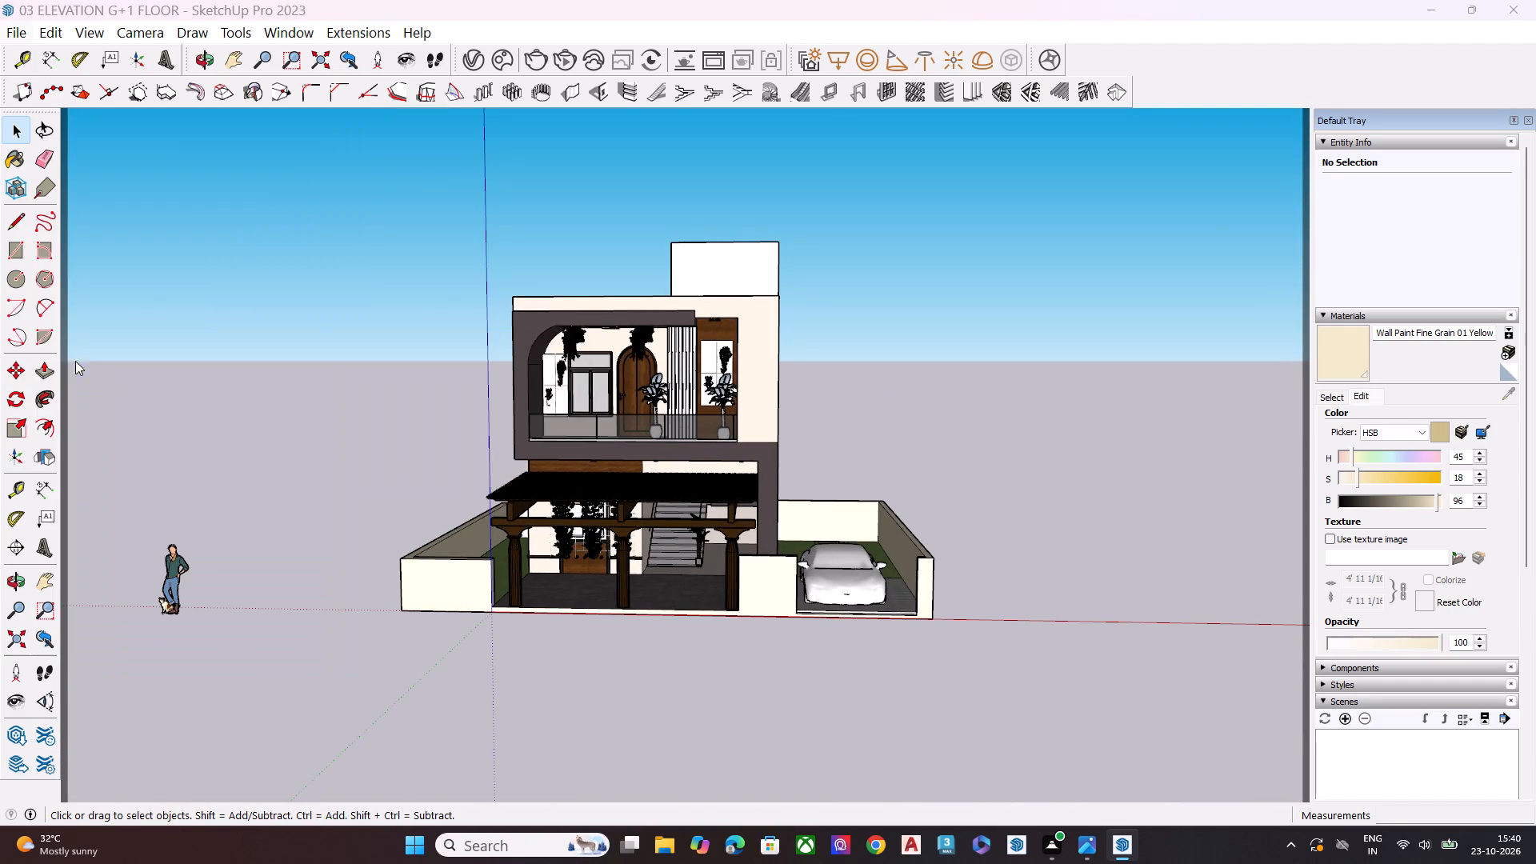
pyautogui.scroll(-3, 862, 376)
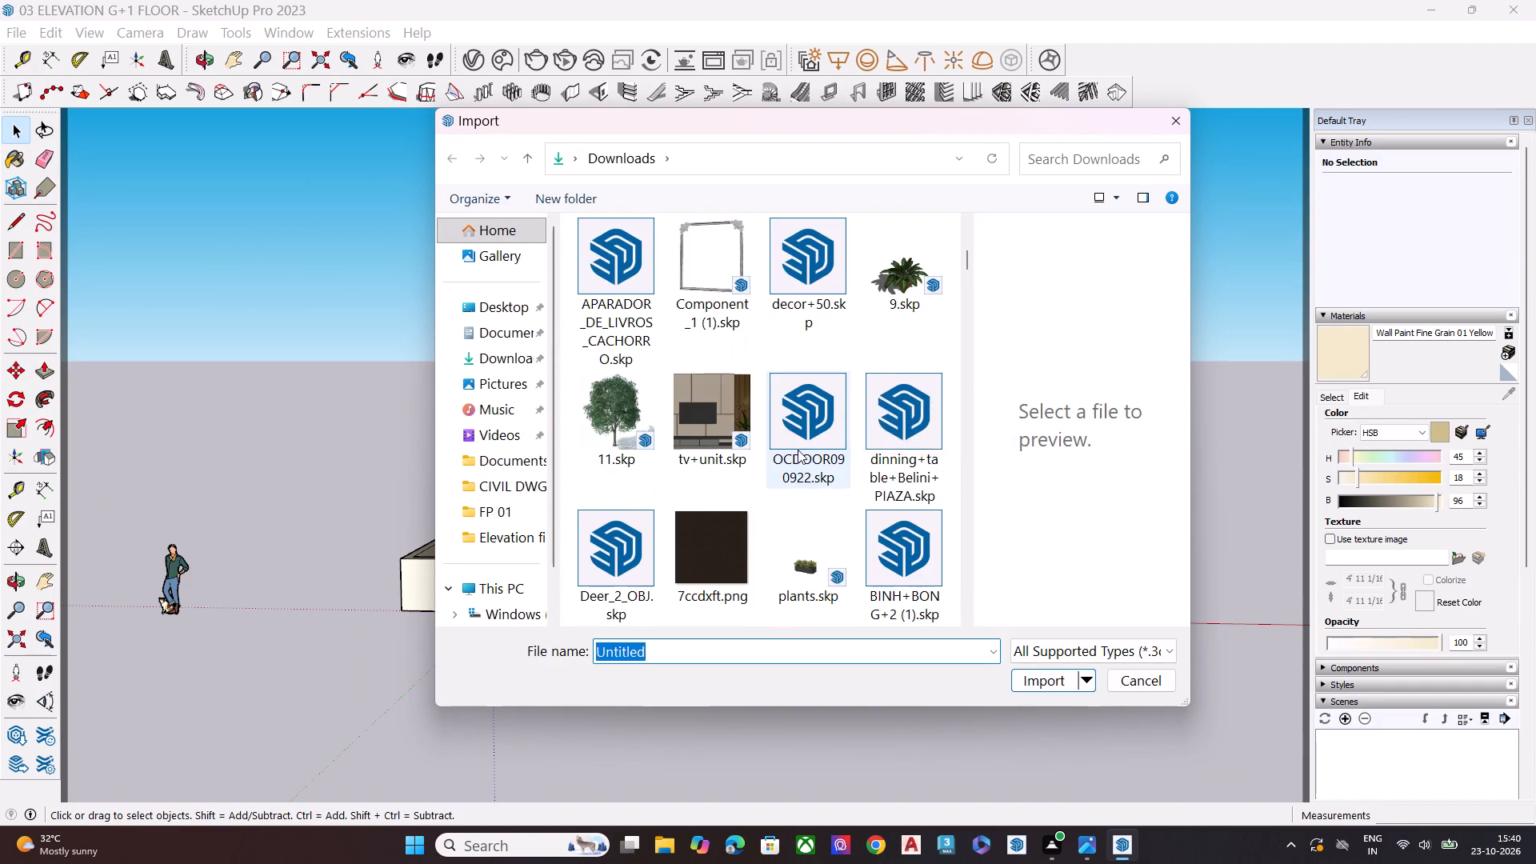
pyautogui.scroll(-1, 670, 442)
pyautogui.scroll(2, 626, 406)
pyautogui.scroll(-1, 628, 509)
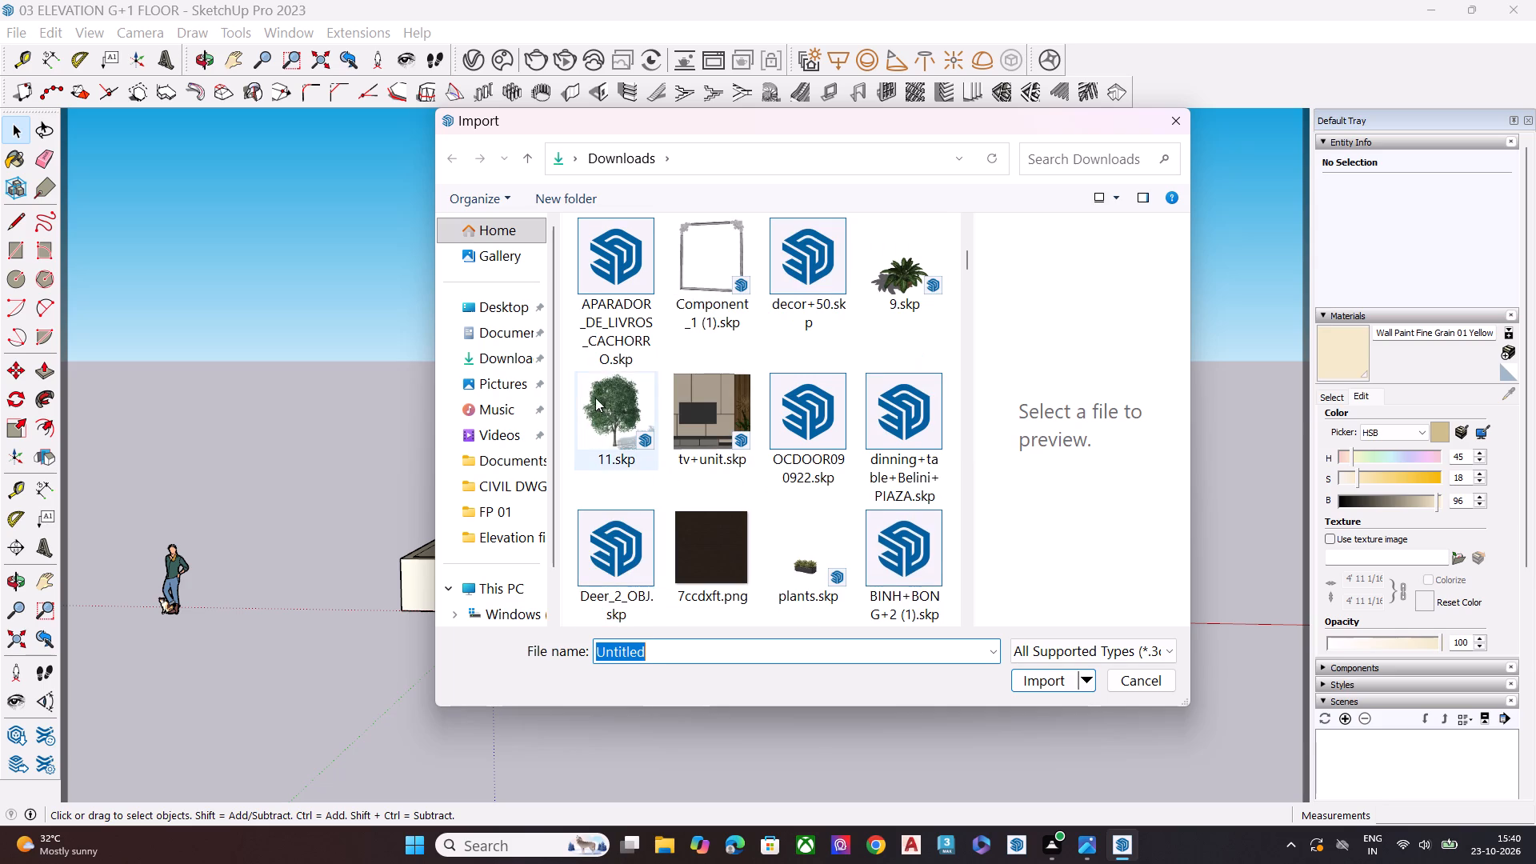
pyautogui.click(602, 388)
pyautogui.click(1038, 685)
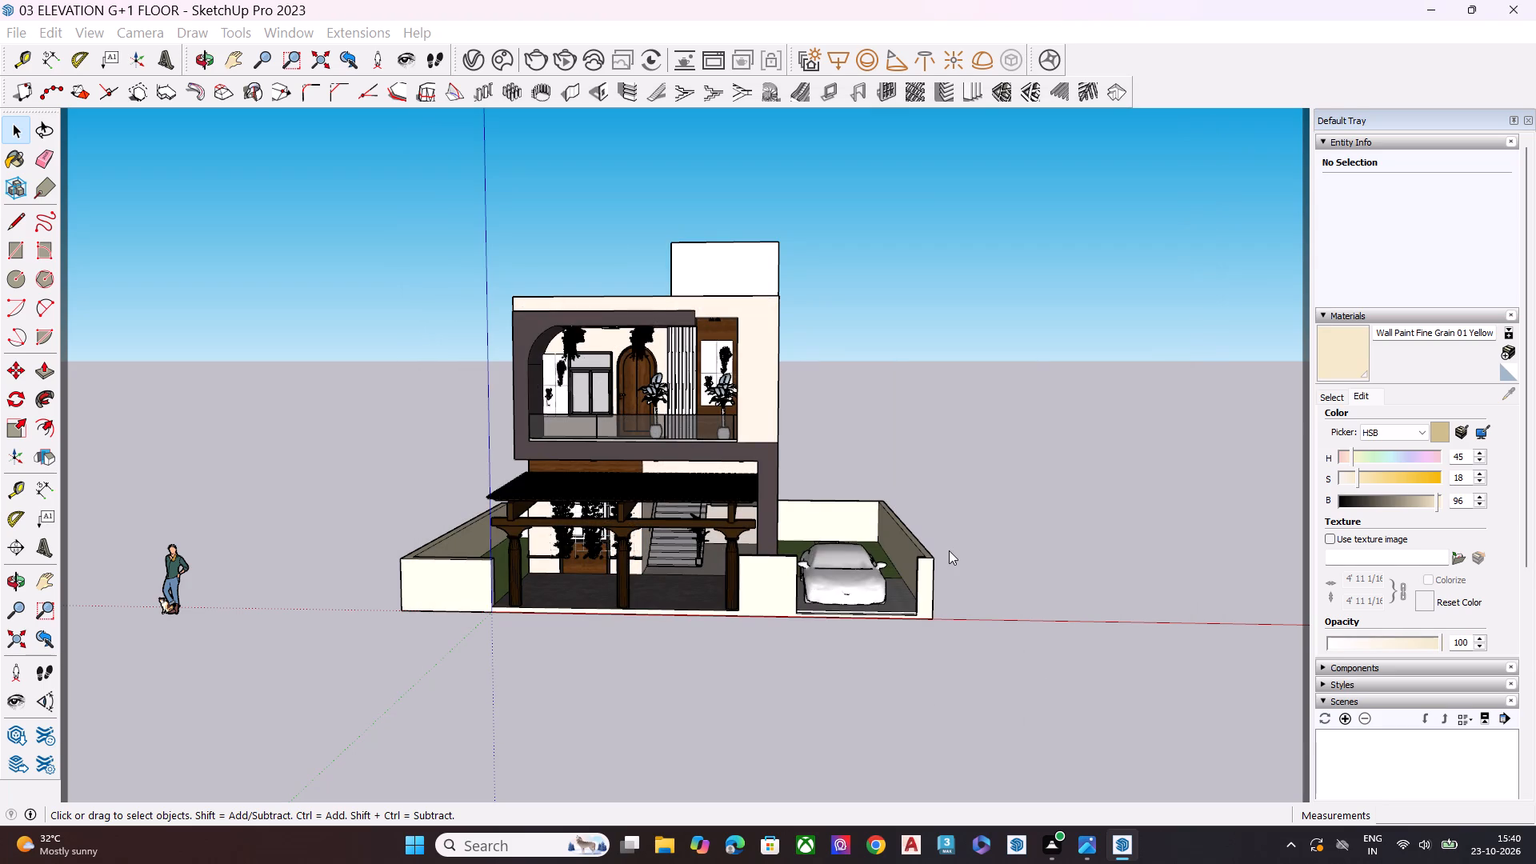
# Place the imported tree component on the open ground in front of the house, clear of the plot.
pyautogui.click(928, 509)
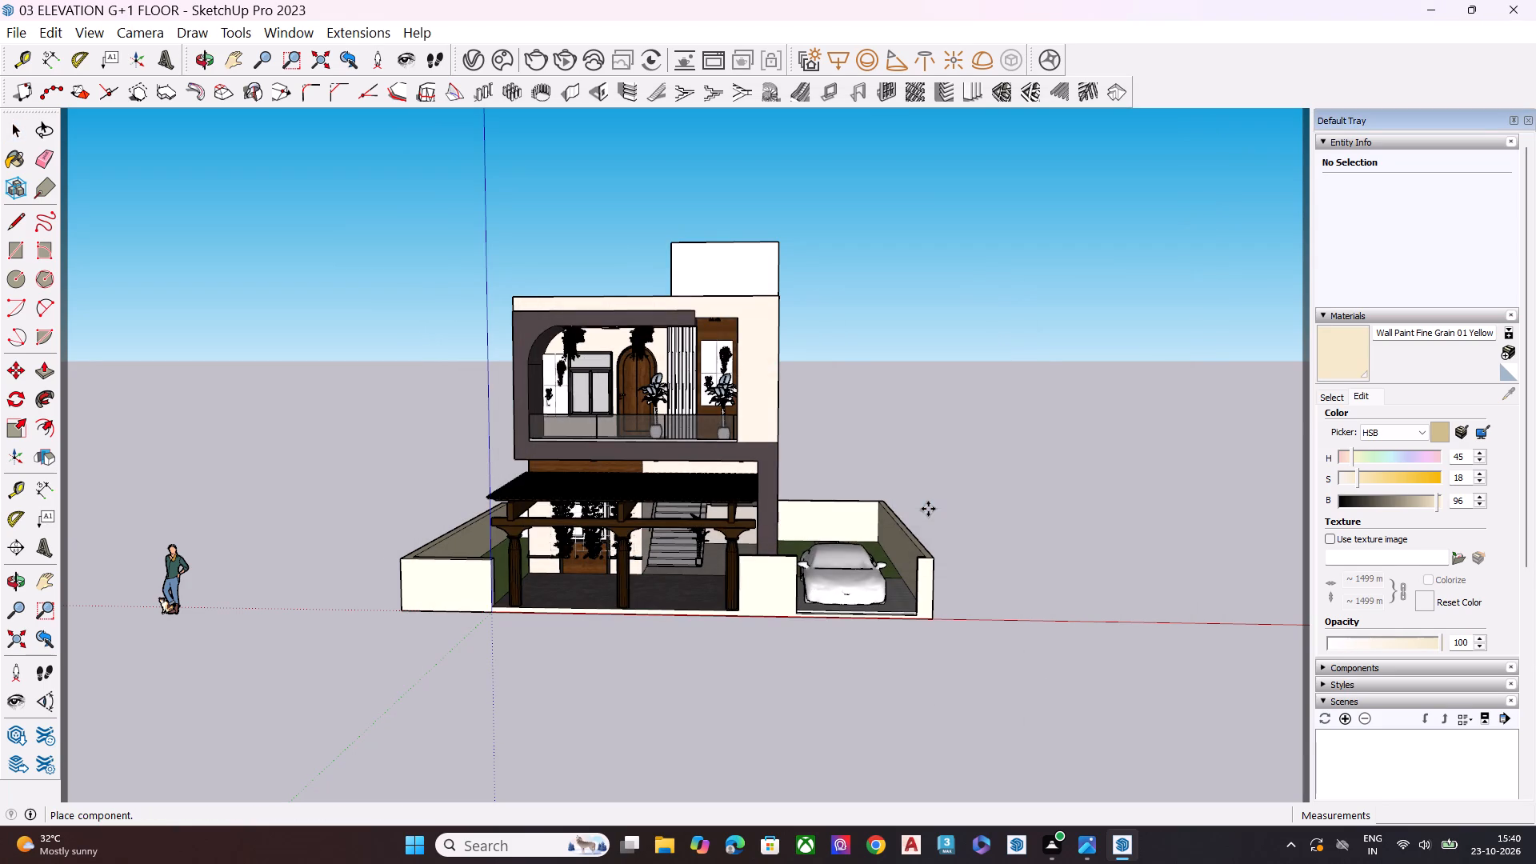
pyautogui.scroll(-8, 601, 549)
pyautogui.scroll(1, 574, 463)
pyautogui.scroll(-3, 578, 466)
pyautogui.scroll(1, 588, 473)
pyautogui.scroll(-3, 590, 473)
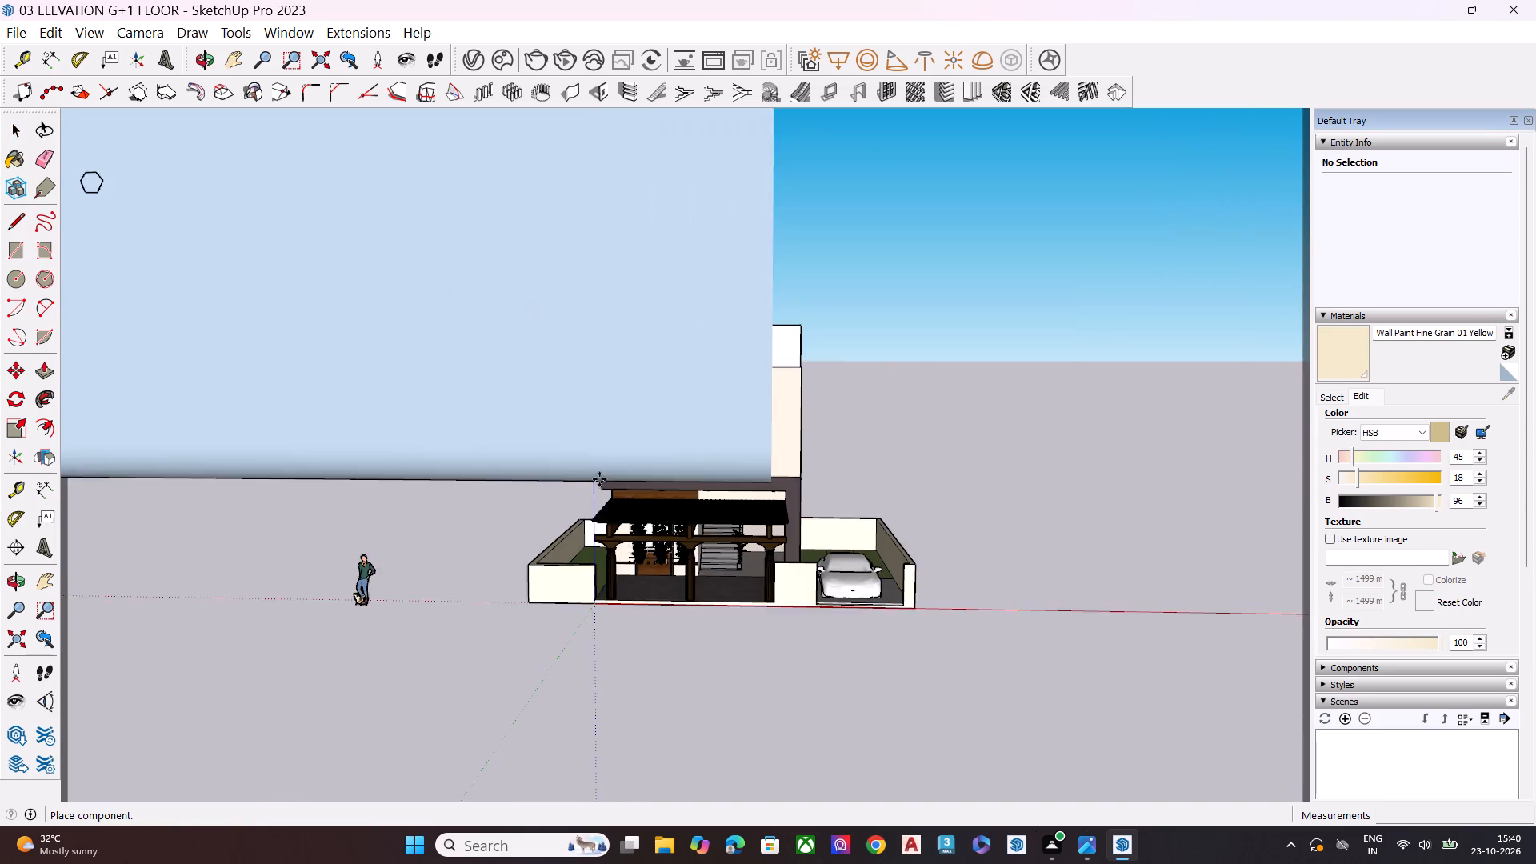
pyautogui.scroll(1, 599, 479)
pyautogui.scroll(-8, 691, 468)
pyautogui.moveTo(547, 560); pyautogui.dragTo(1166, 625, button='middle')
pyautogui.scroll(-1, 547, 560)
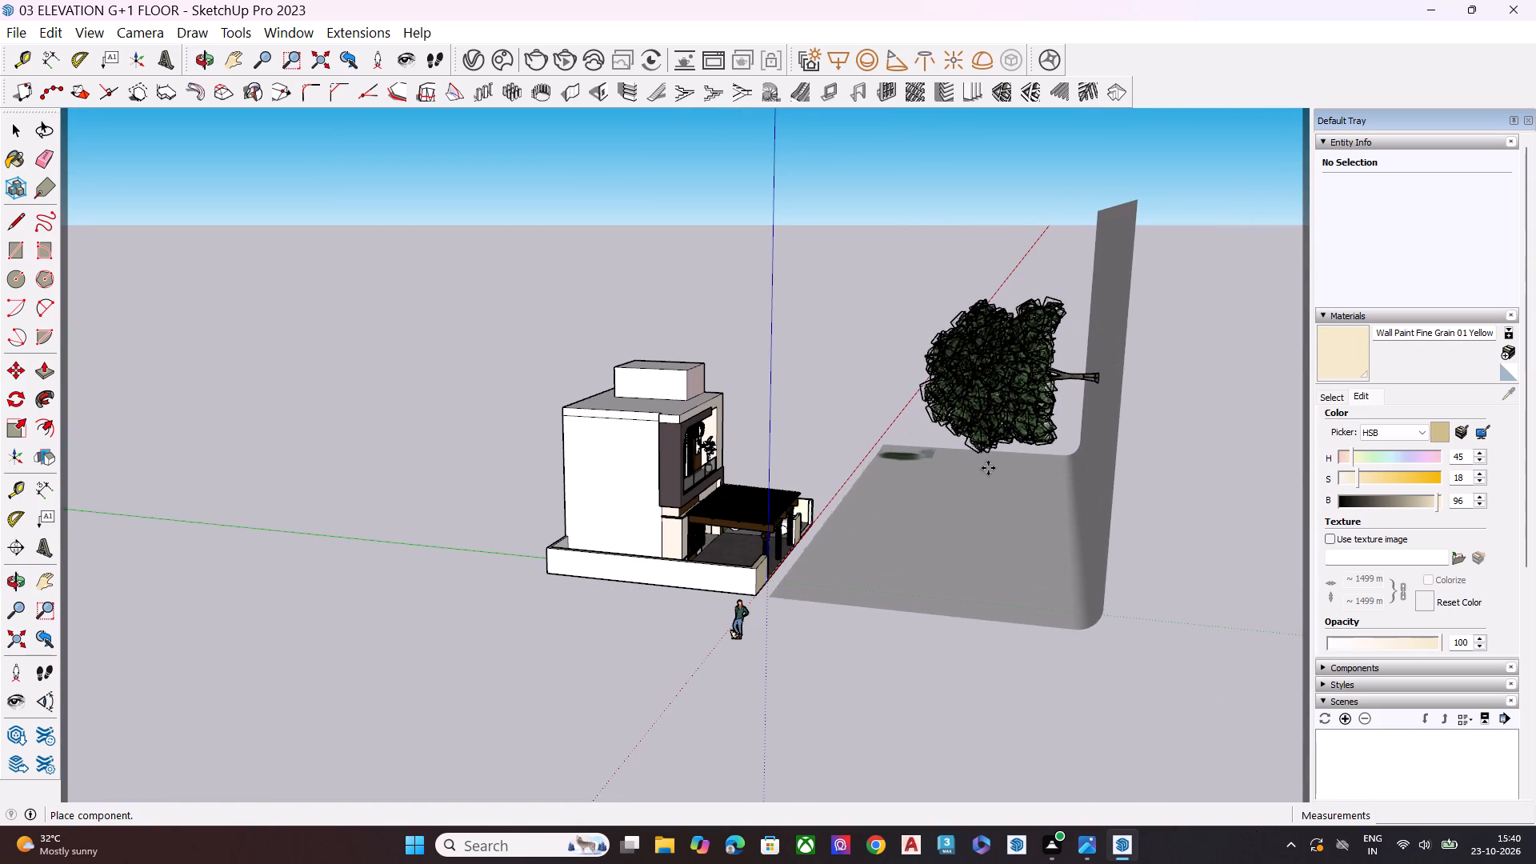
pyautogui.click(988, 468)
pyautogui.press('space')
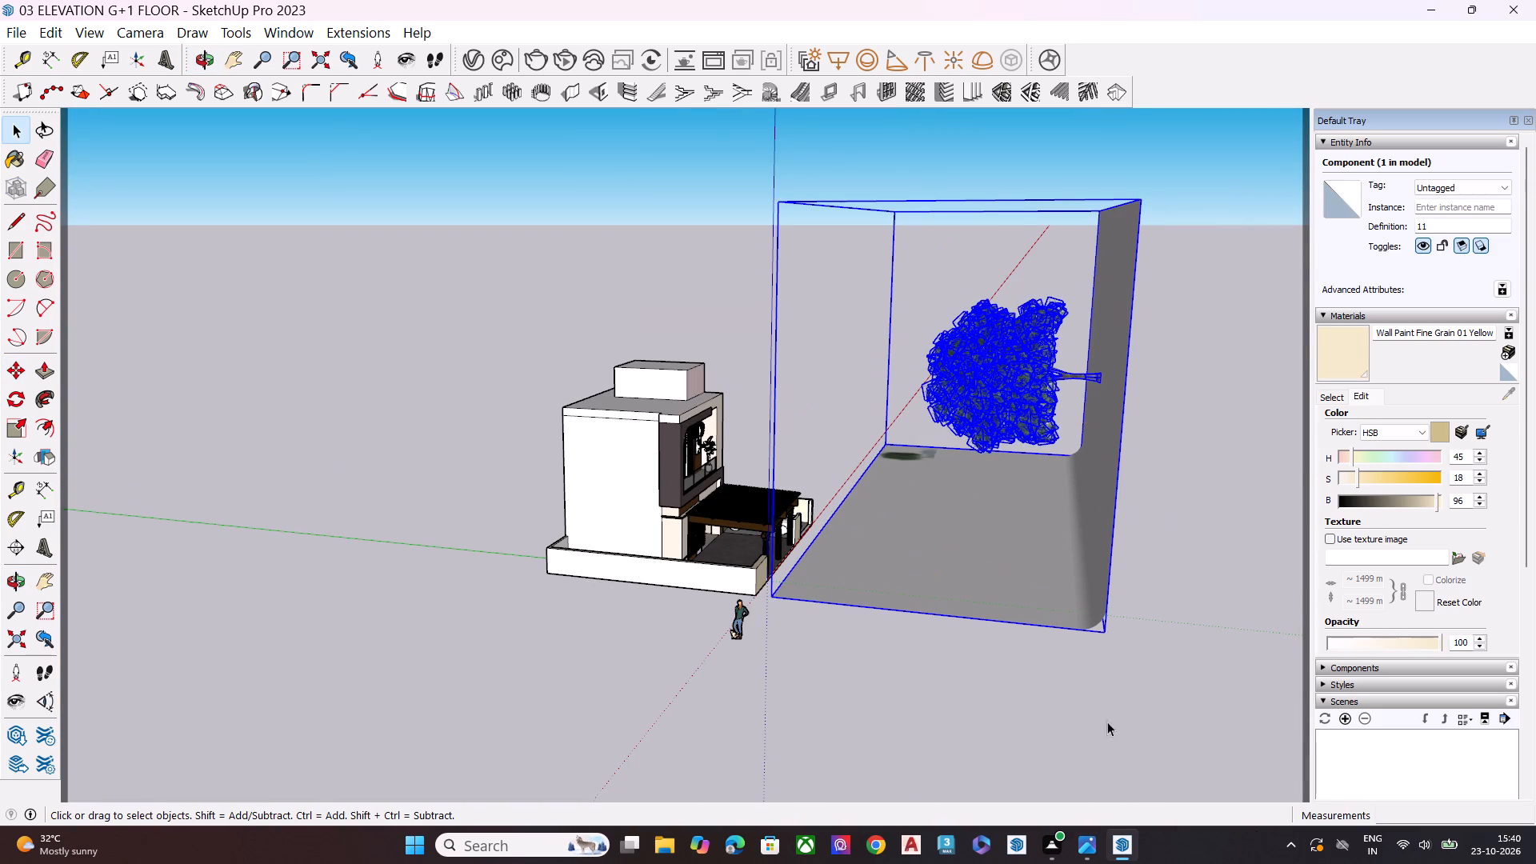
# Explode the imported tree component and delete the large grey backdrop that came with it.
pyautogui.click(1129, 750)
pyautogui.click(1086, 369)
pyautogui.rightClick(1035, 380)
pyautogui.click(1107, 158)
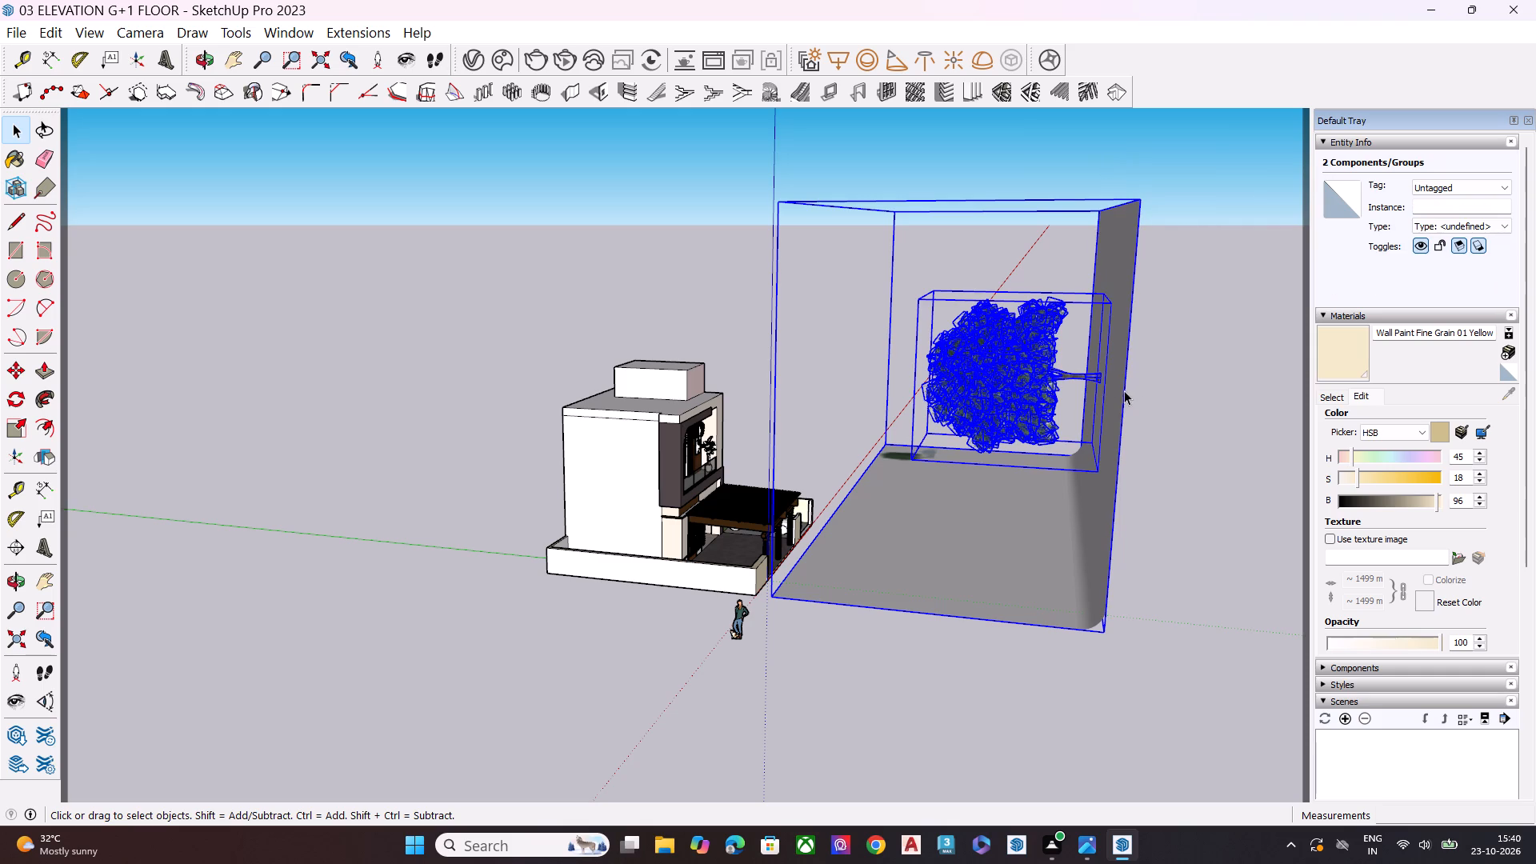
pyautogui.click(1118, 387)
pyautogui.press('Delete')
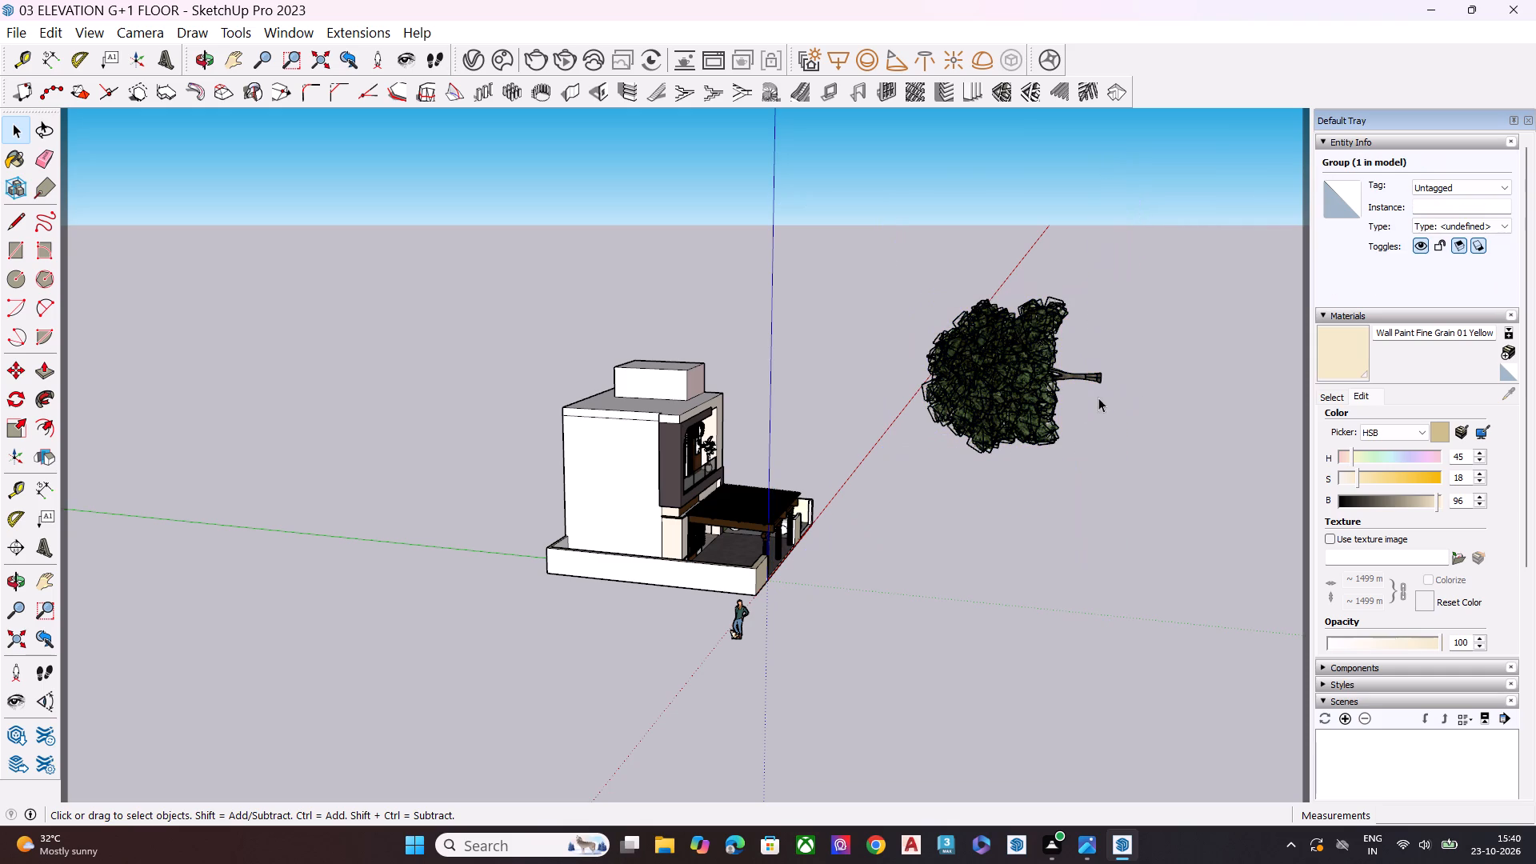
# Rotate the lying tree 90° so it stands upright.
pyautogui.click(1002, 386)
pyautogui.press('q')
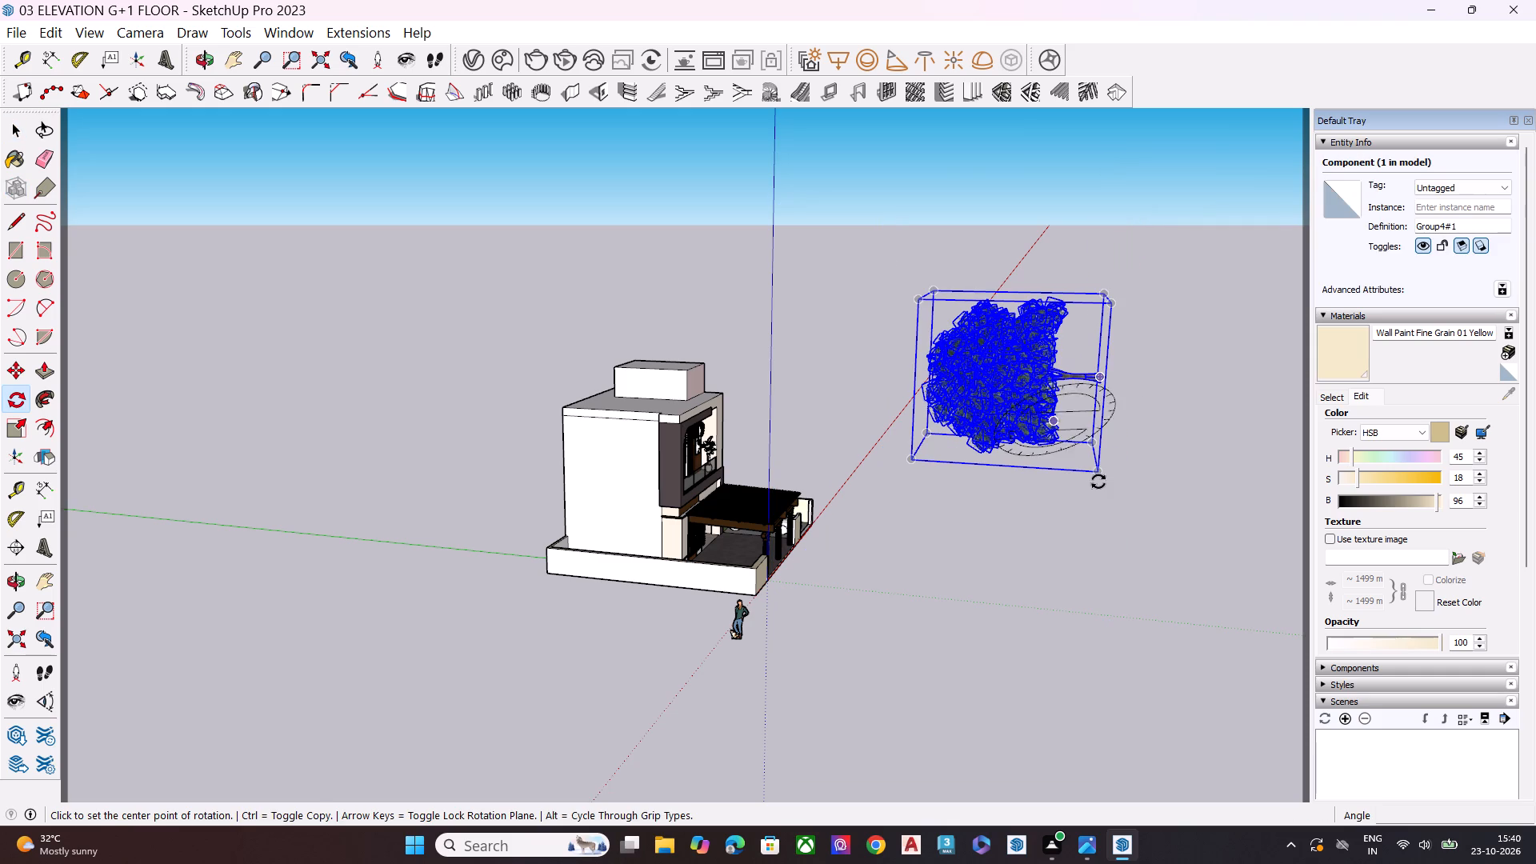
pyautogui.click(1113, 334)
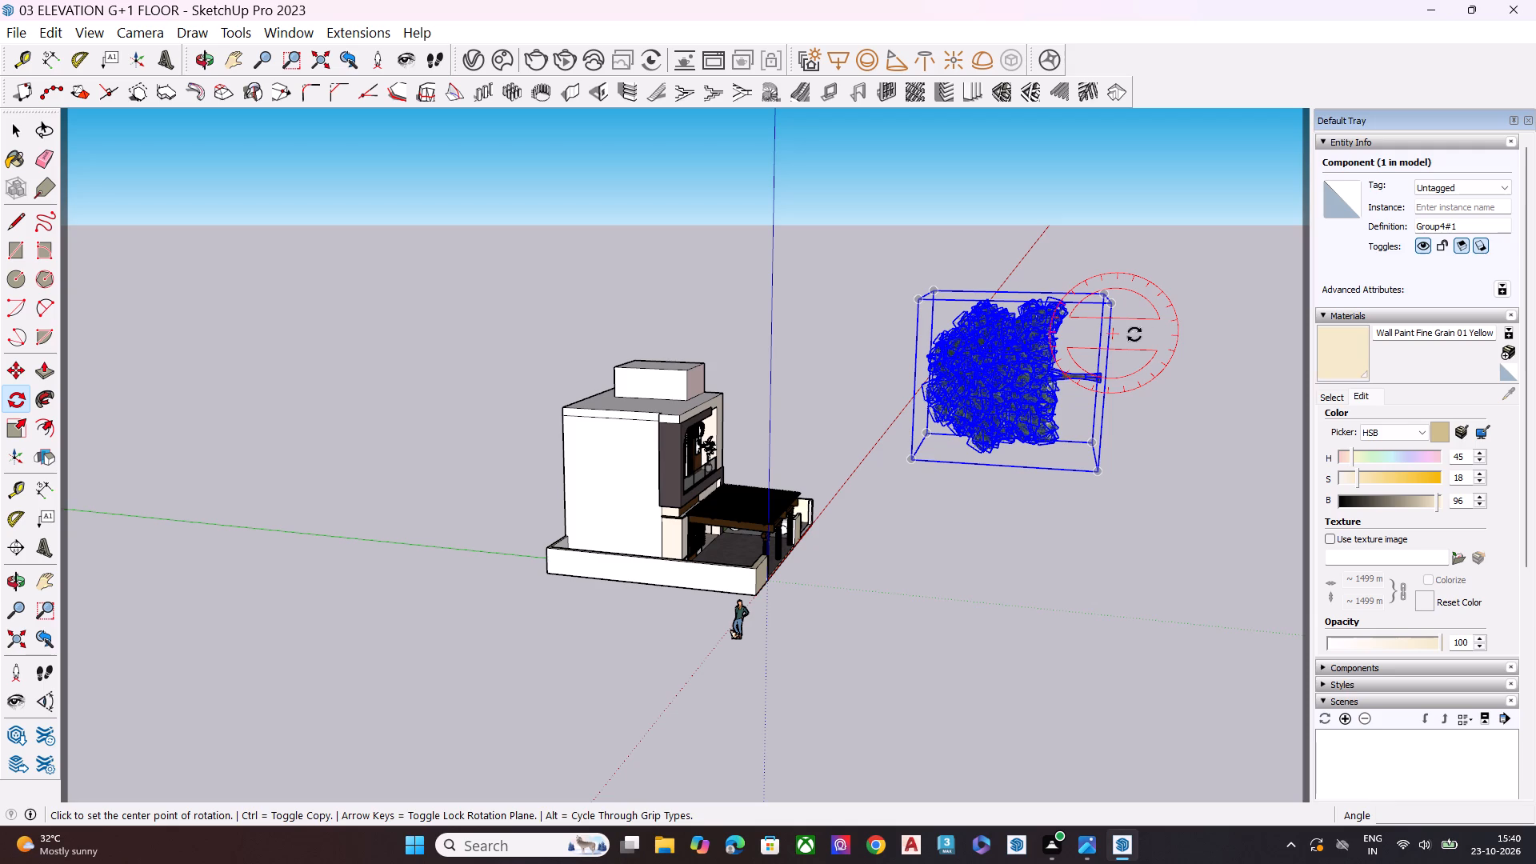
pyautogui.click(1187, 334)
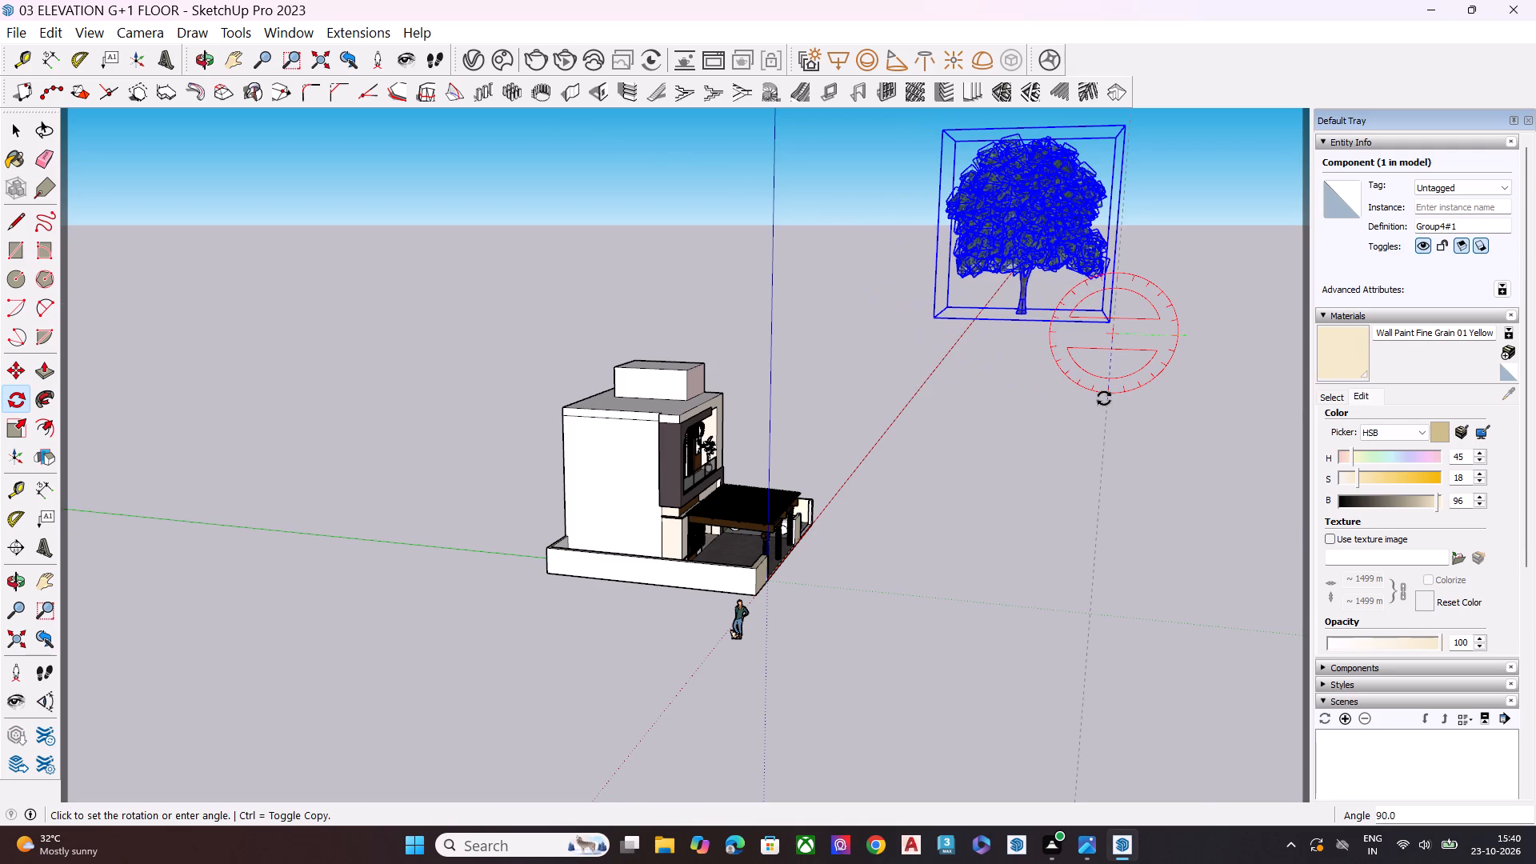
pyautogui.click(1104, 398)
pyautogui.press('space')
pyautogui.click(1046, 442)
# Move the tree about 60' 3" to the dome light beside the compound wall's rear outer corner on the car side.
pyautogui.scroll(-2, 1055, 383)
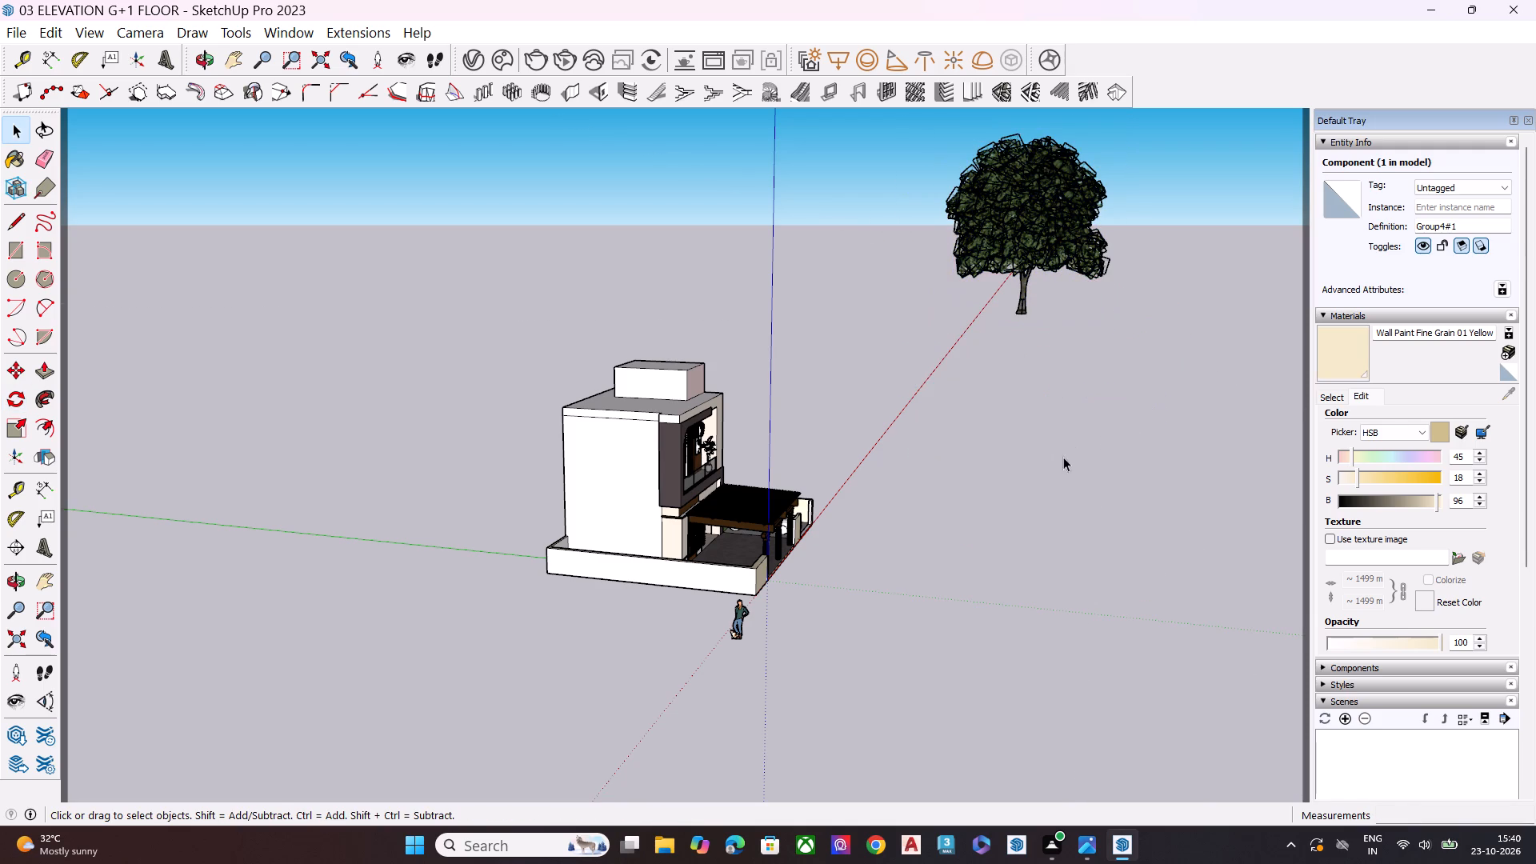
pyautogui.scroll(-6, 1063, 457)
pyautogui.moveTo(1072, 323); pyautogui.dragTo(822, 583, button='middle')
pyautogui.scroll(-1, 862, 497)
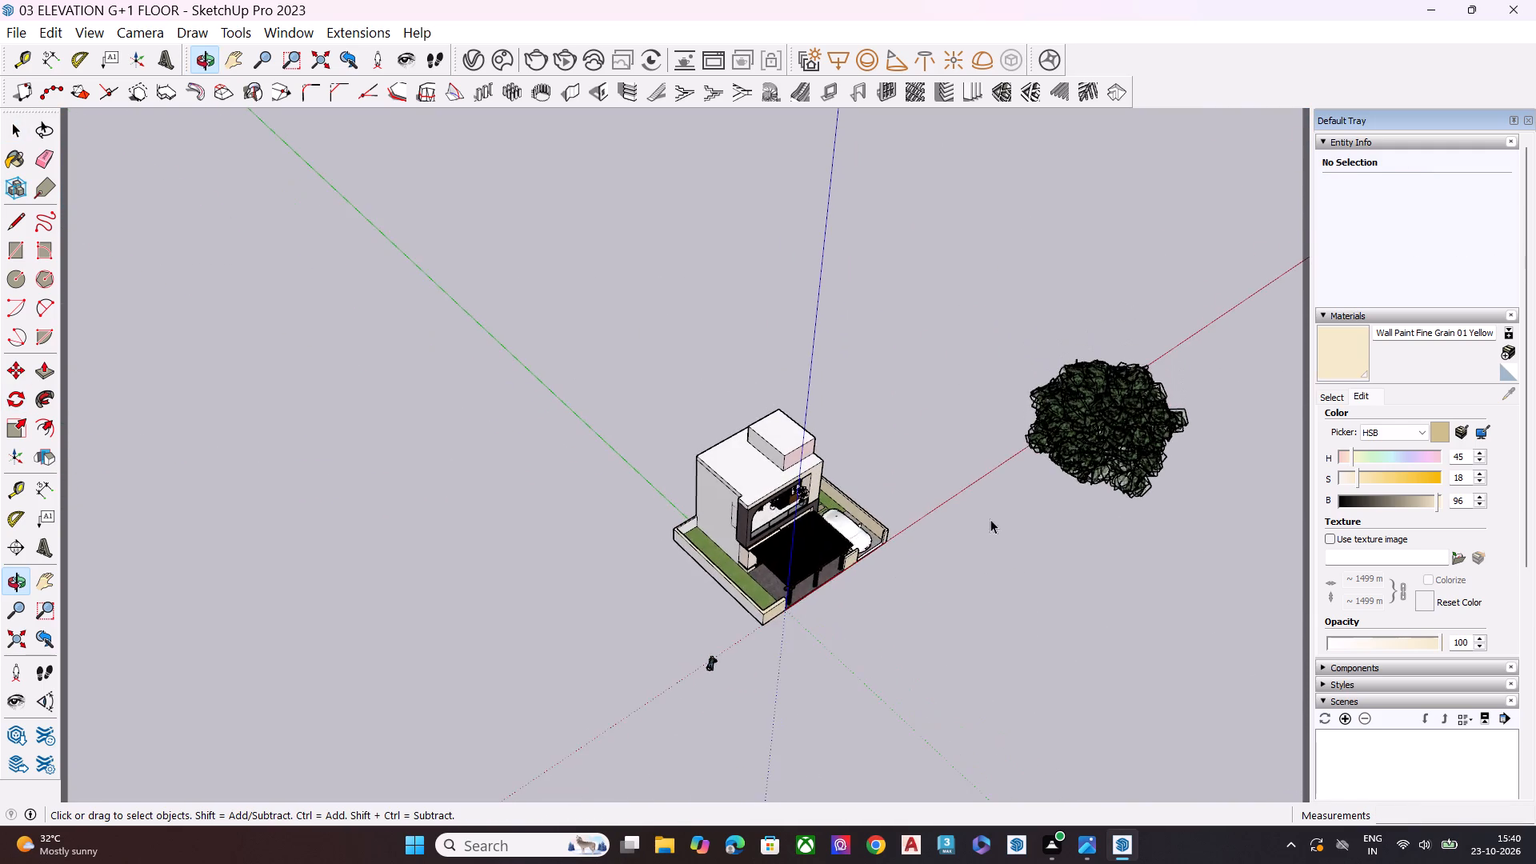
pyautogui.scroll(9, 1087, 469)
pyautogui.click(1093, 444)
pyautogui.press('m')
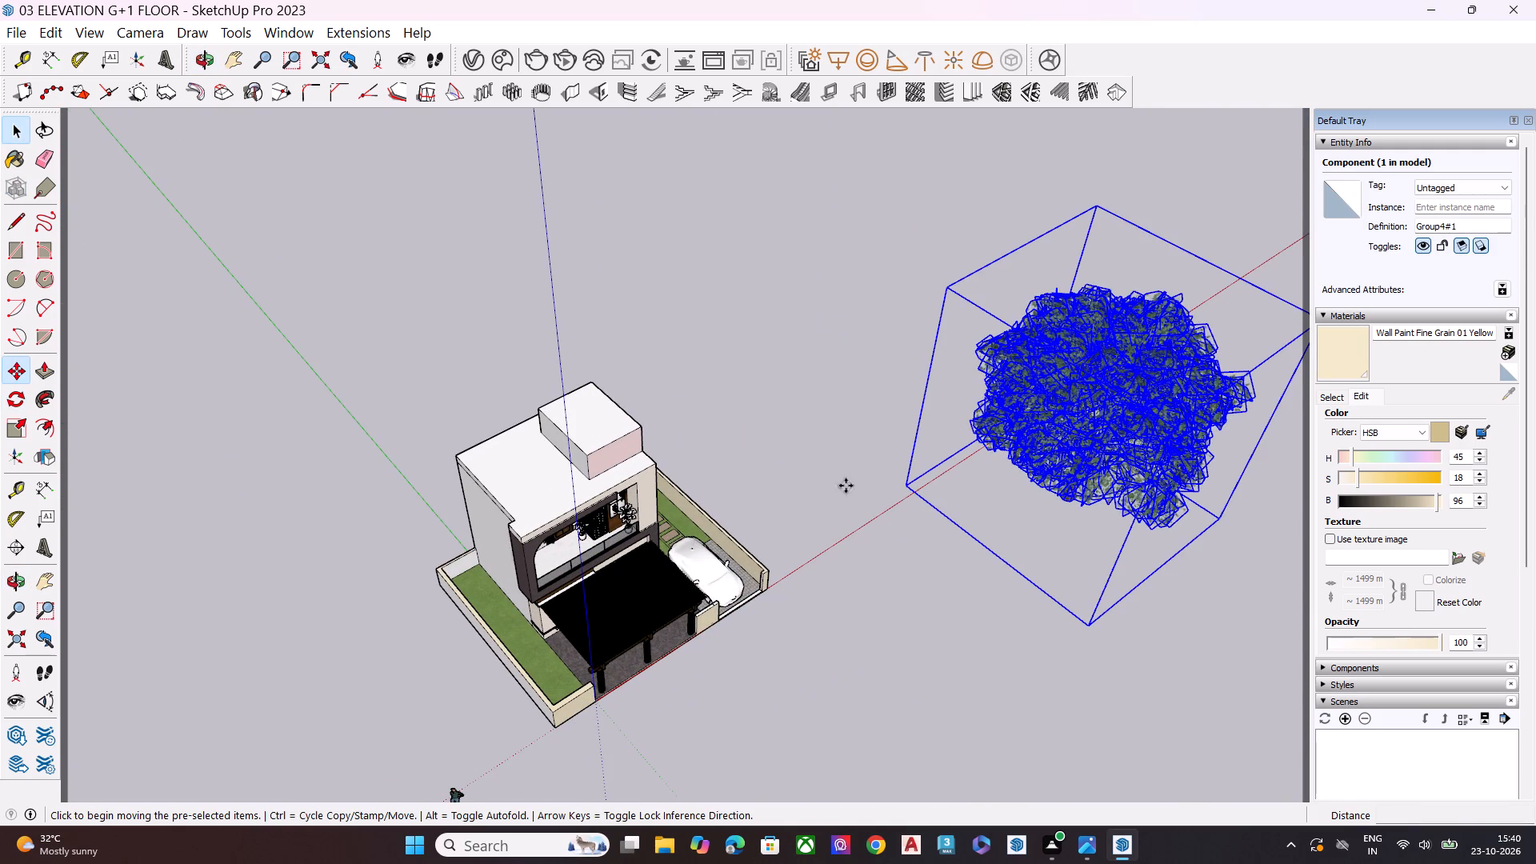
pyautogui.click(906, 486)
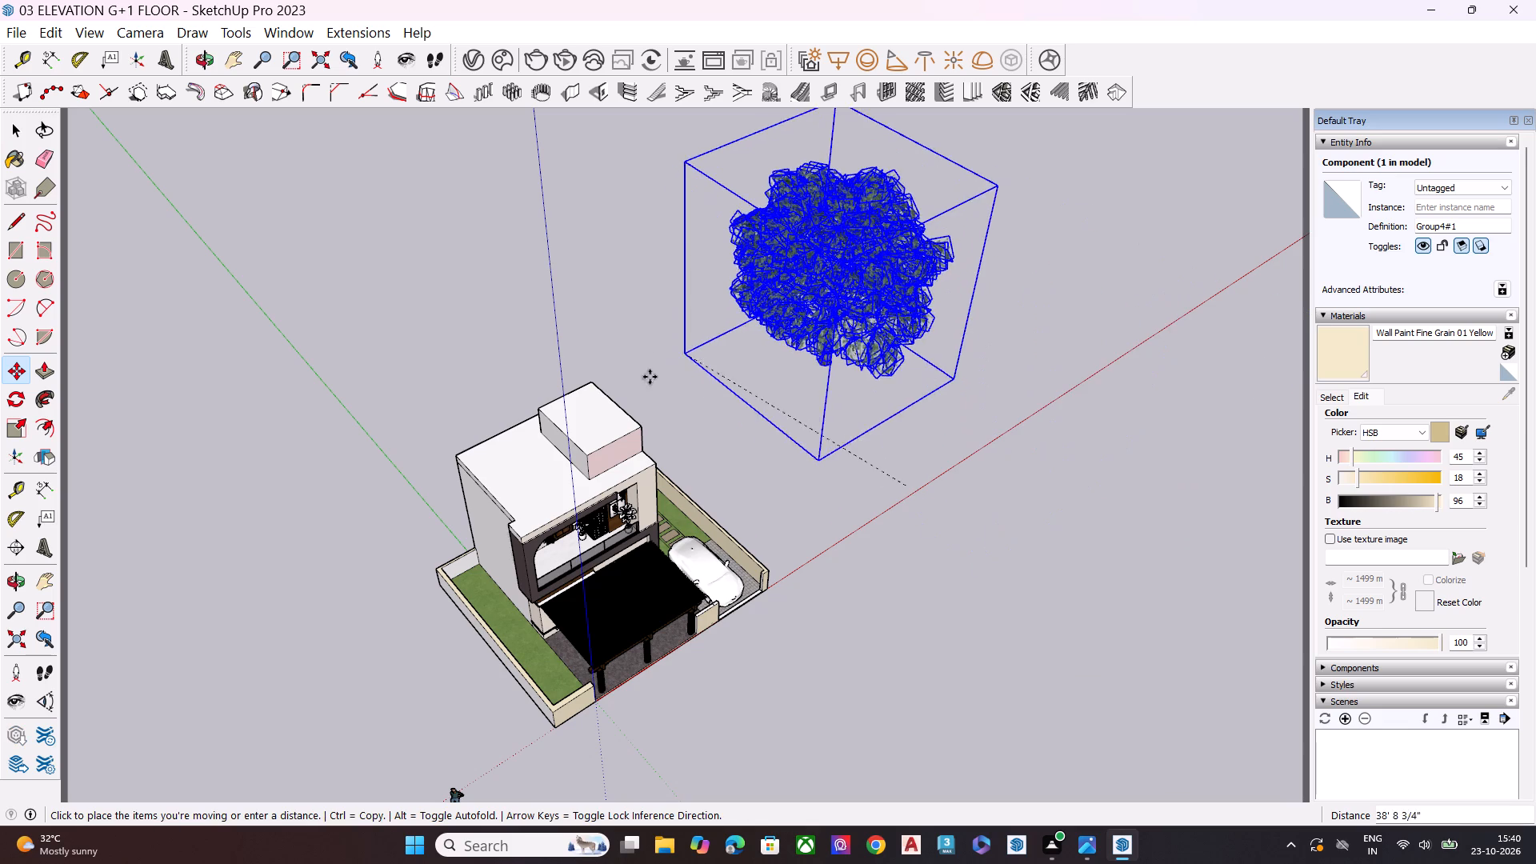
pyautogui.moveTo(650, 382); pyautogui.dragTo(0, 256, button='middle')
pyautogui.scroll(1, 771, 574)
pyautogui.scroll(-2, 794, 575)
pyautogui.scroll(5, 794, 575)
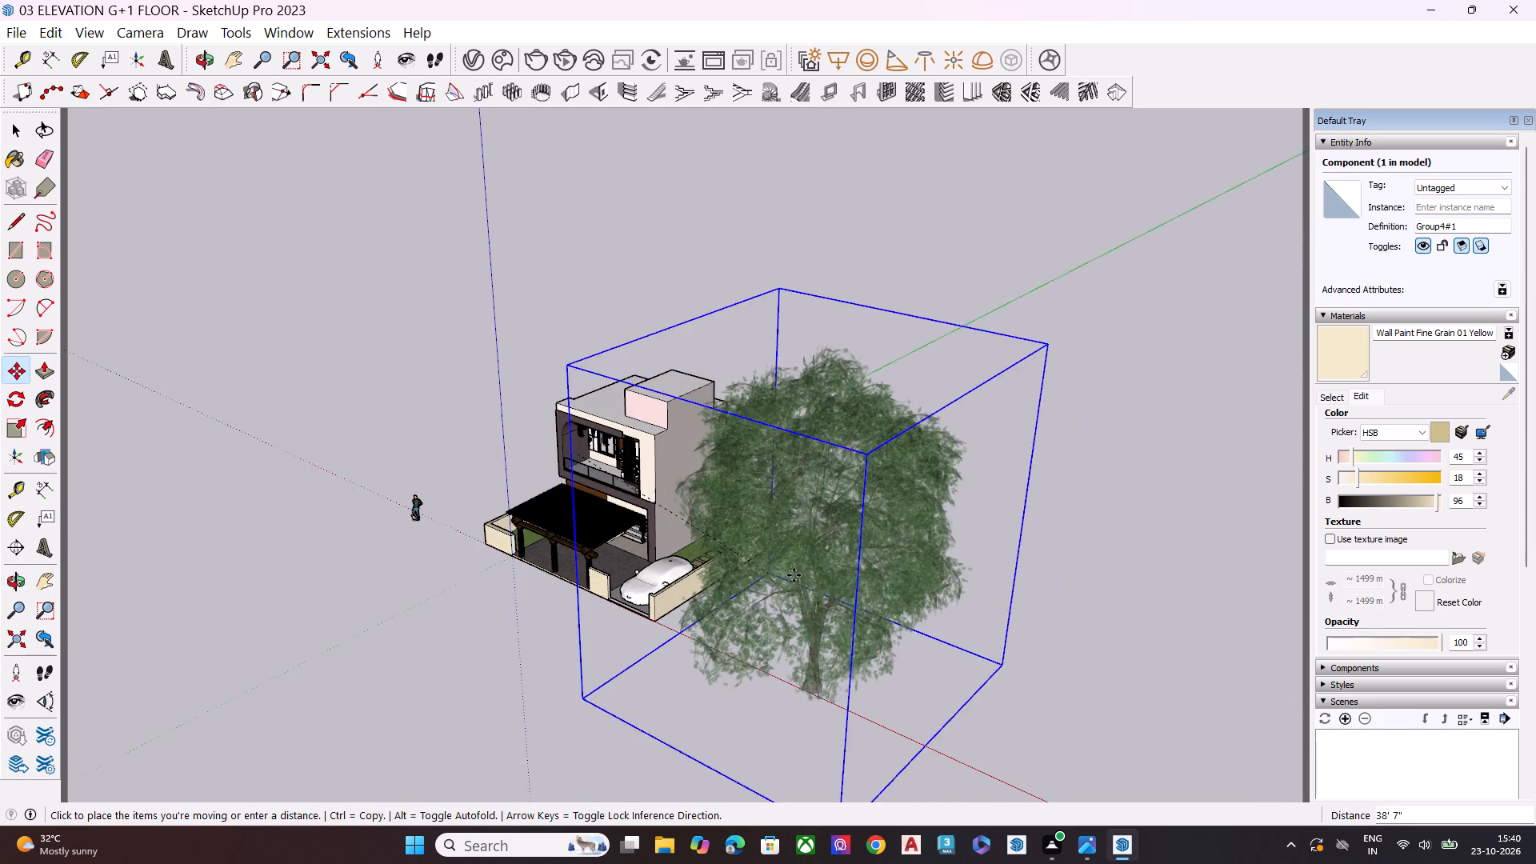
pyautogui.moveTo(798, 451); pyautogui.dragTo(792, 532, button='middle')
pyautogui.scroll(1, 758, 523)
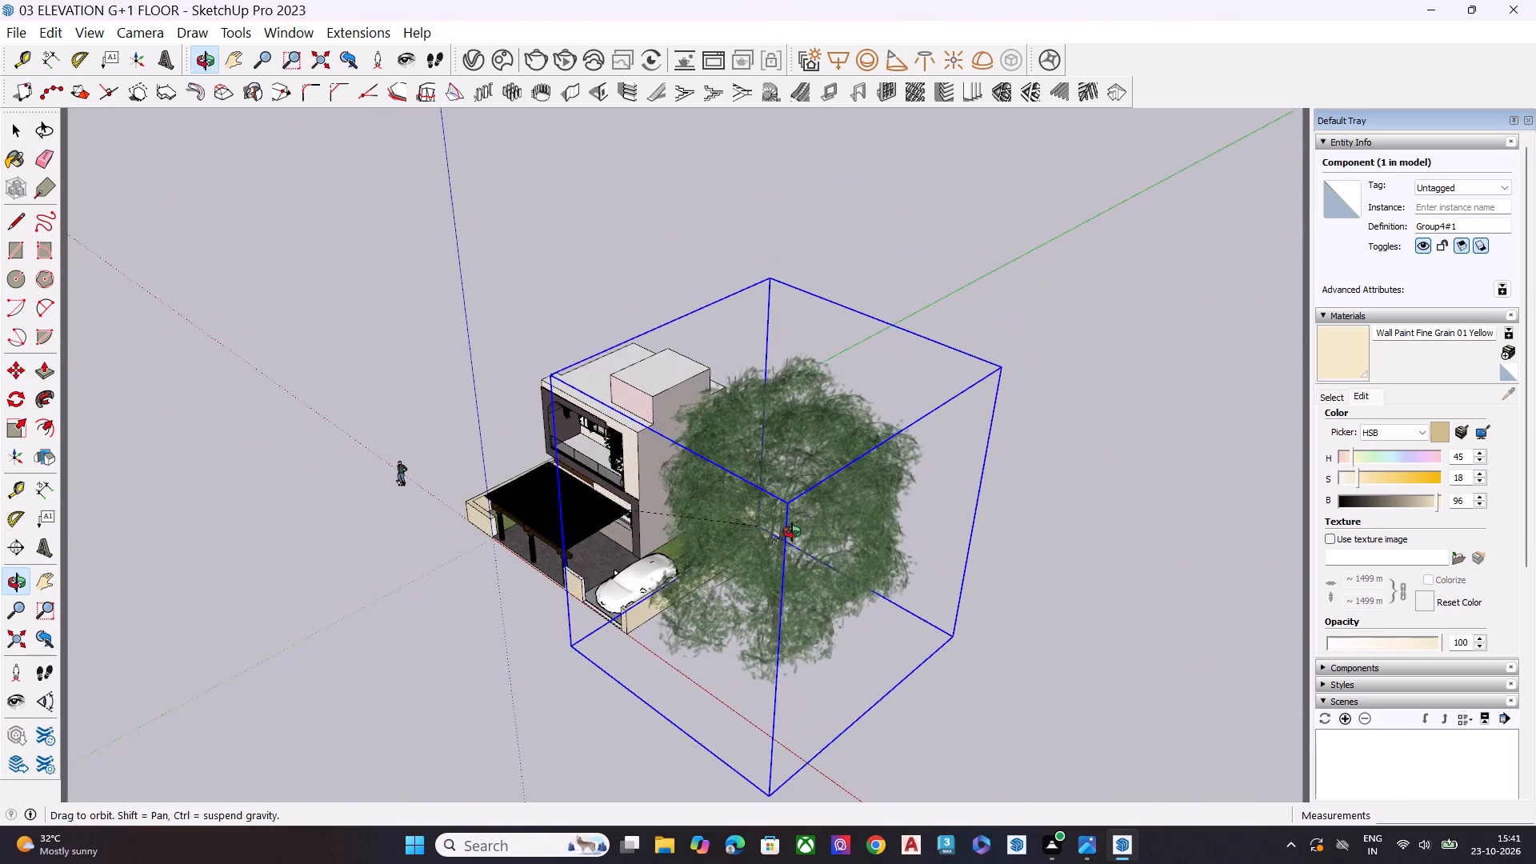
pyautogui.moveTo(792, 532); pyautogui.dragTo(846, 534, button='middle')
pyautogui.scroll(3, 812, 535)
pyautogui.scroll(-1, 802, 533)
pyautogui.scroll(3, 802, 533)
pyautogui.moveTo(746, 541); pyautogui.dragTo(789, 445, button='middle')
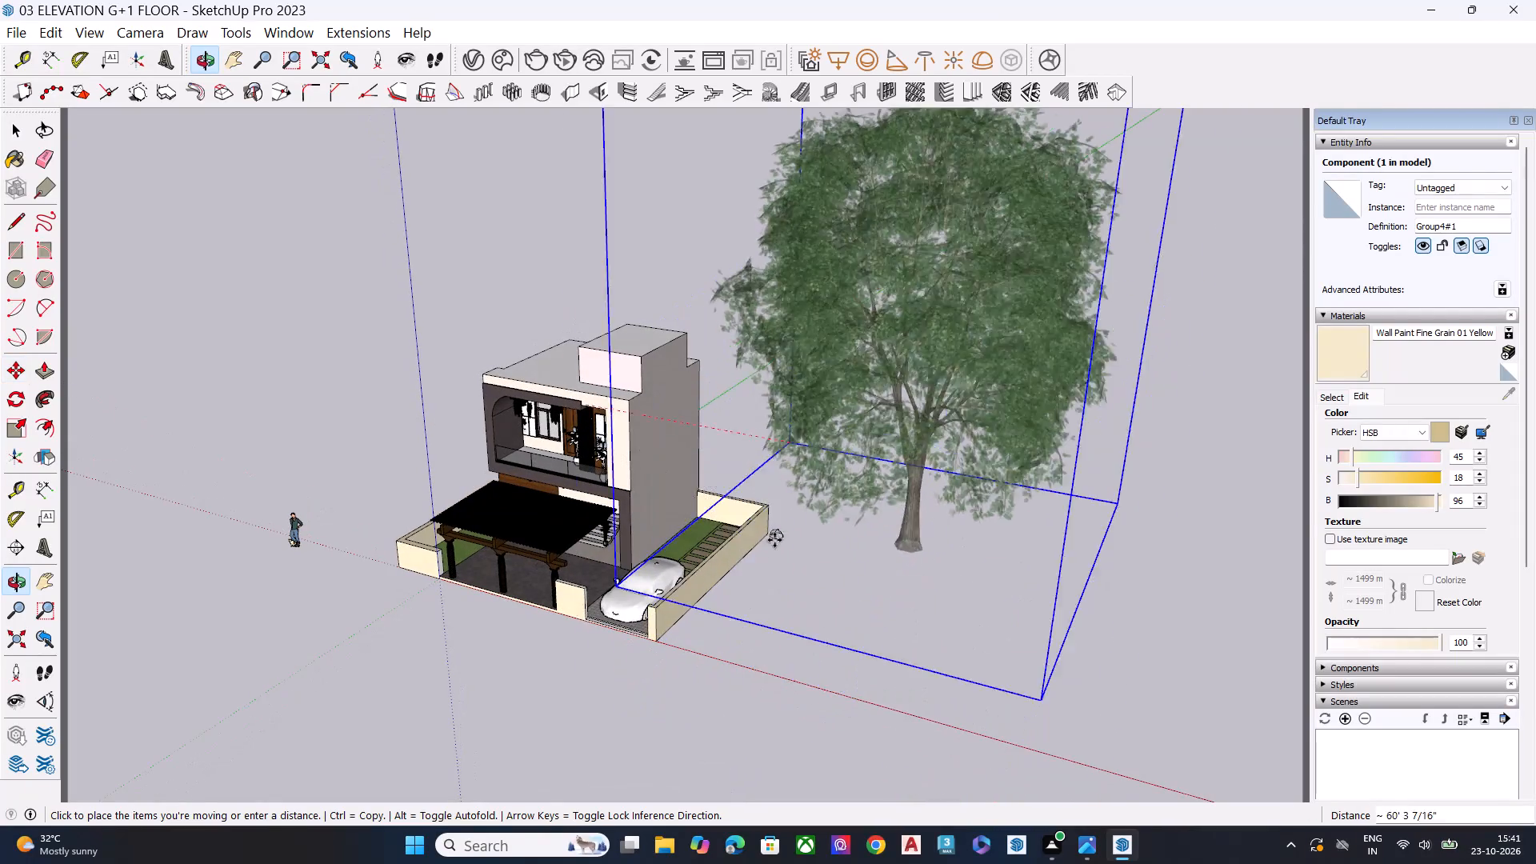
pyautogui.click(773, 538)
# Move the tree 1' 4 15/16" from the dome light to the base of the compound wall's rear outer corner.
pyautogui.moveTo(937, 638); pyautogui.dragTo(1062, 555, button='middle')
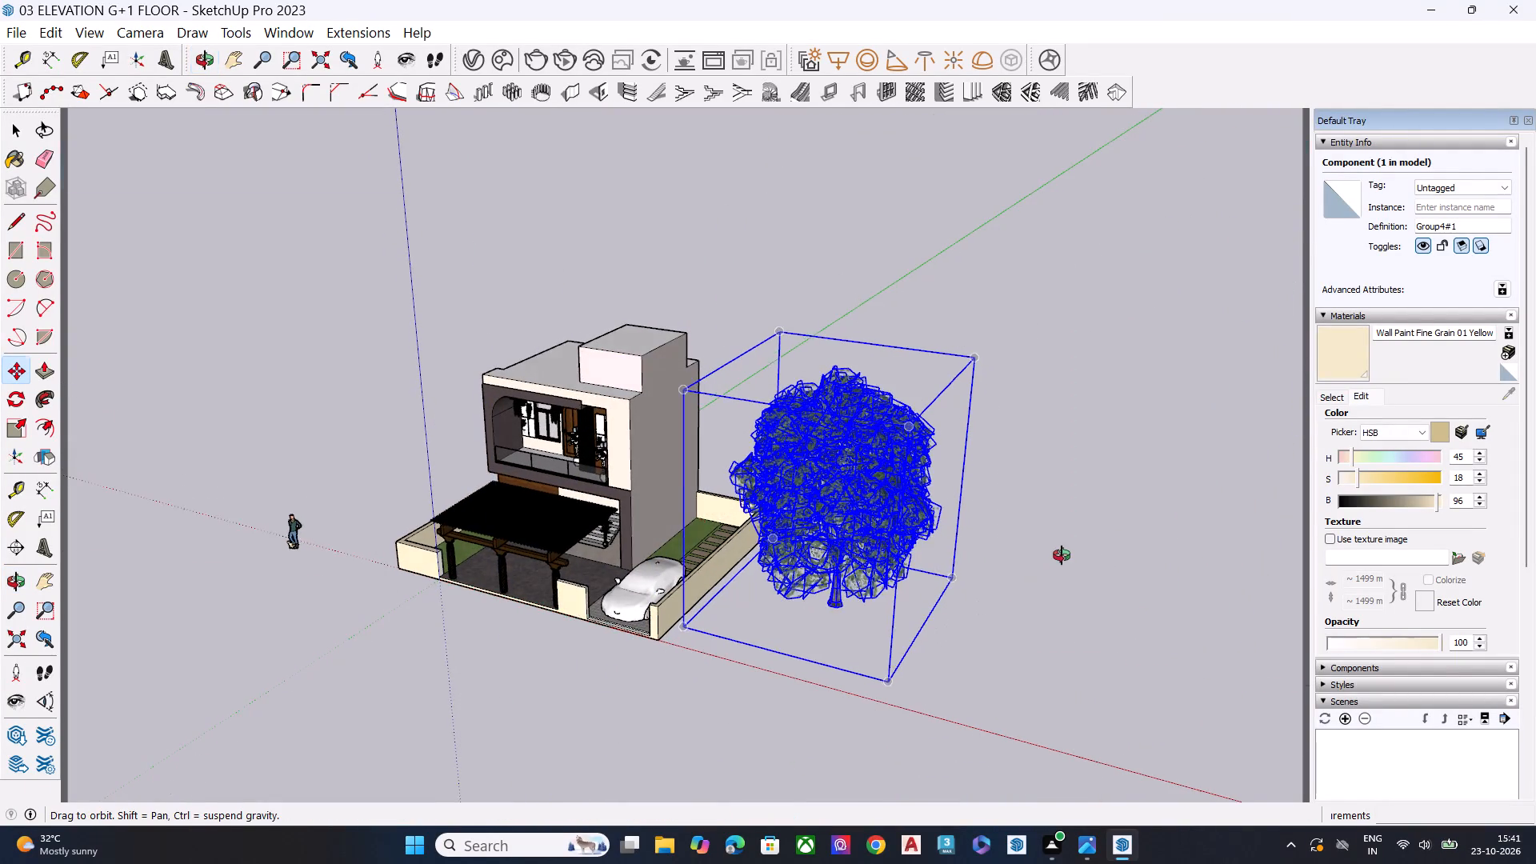
pyautogui.moveTo(1062, 555); pyautogui.dragTo(1075, 554, button='middle')
pyautogui.scroll(11, 939, 542)
pyautogui.scroll(1, 771, 566)
pyautogui.scroll(-1, 771, 566)
pyautogui.scroll(6, 771, 566)
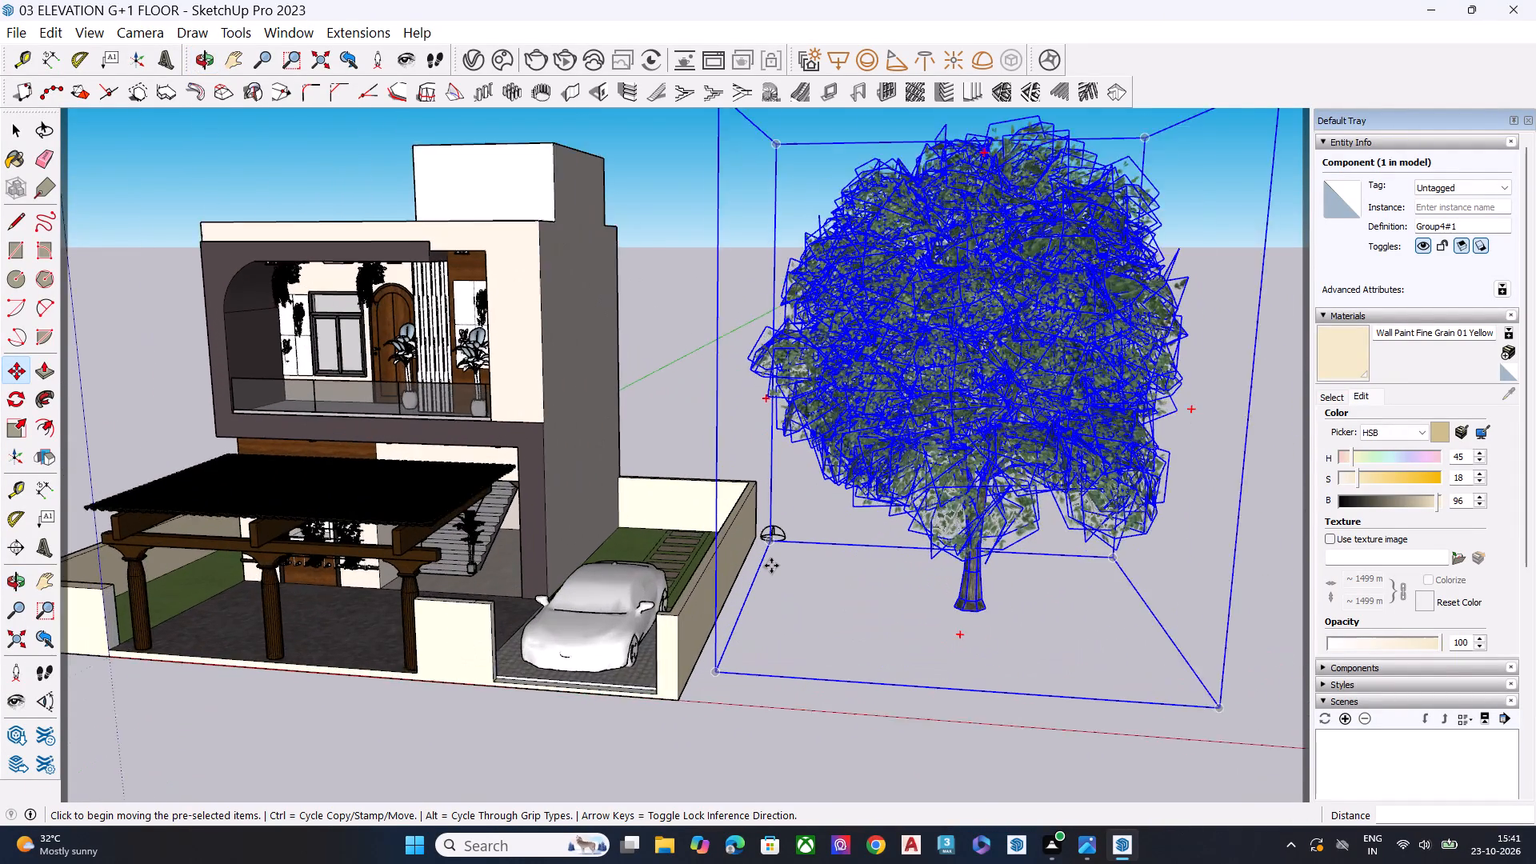
pyautogui.scroll(3, 767, 541)
pyautogui.scroll(-1, 767, 541)
pyautogui.scroll(3, 767, 541)
pyautogui.click(774, 537)
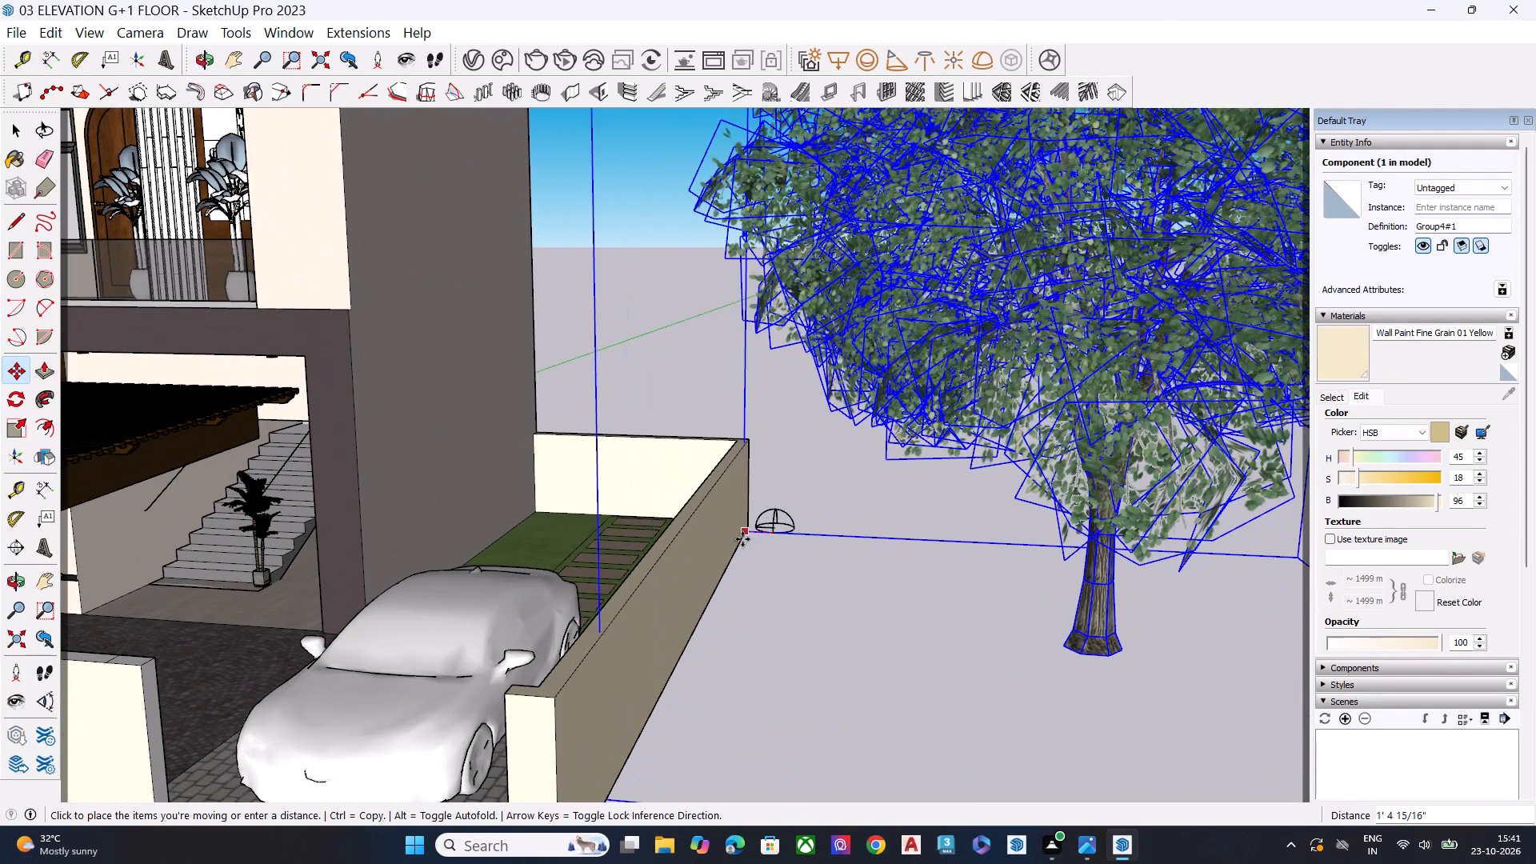
pyautogui.click(742, 539)
# Shift the tree about 5' 5 3/4" further toward the house from the compound wall's rear corner.
pyautogui.click(750, 535)
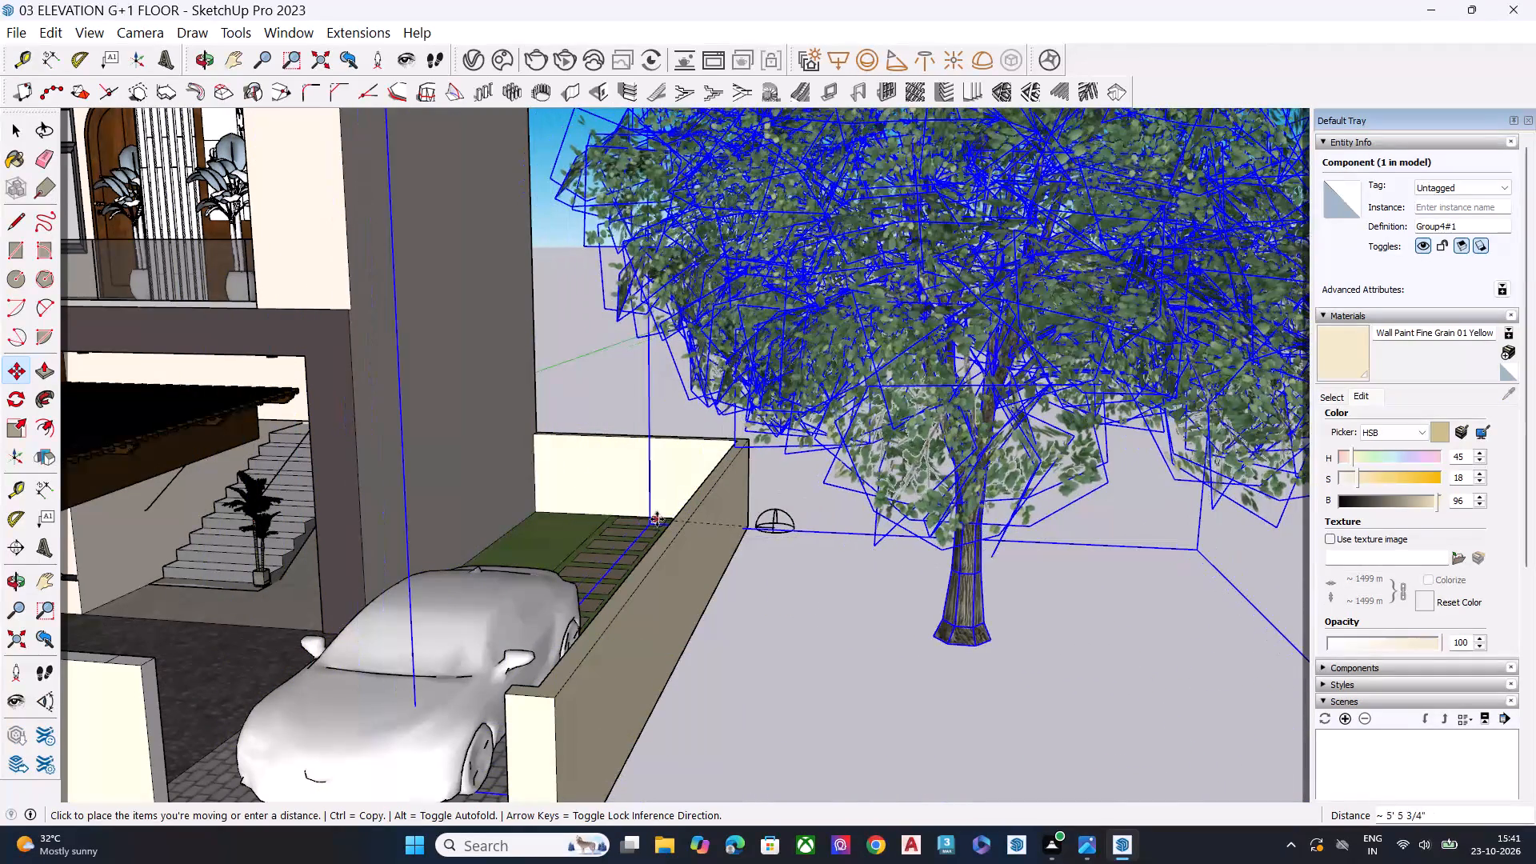
pyautogui.click(648, 519)
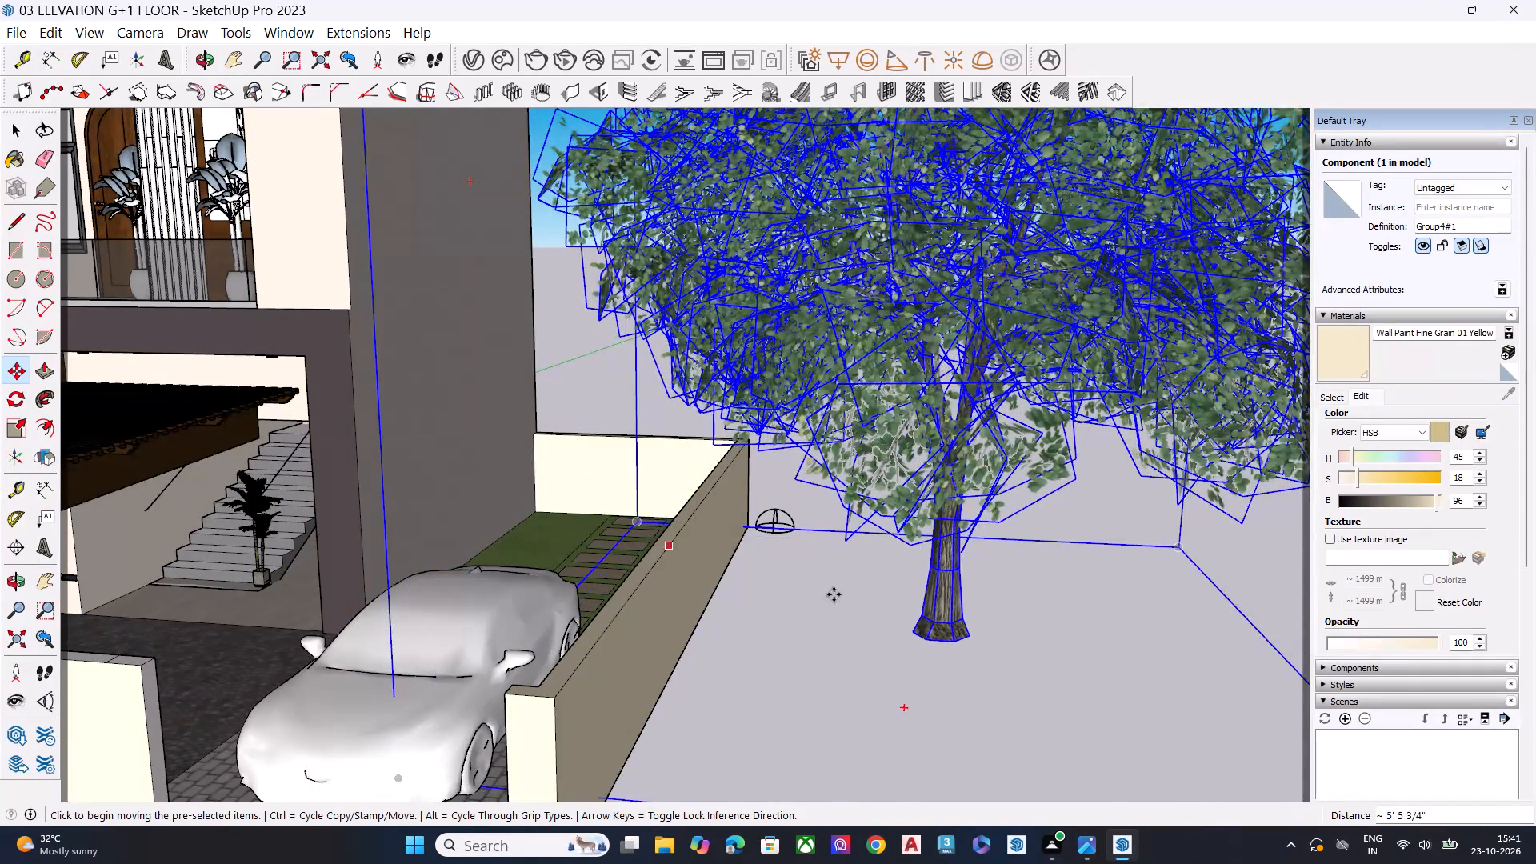
pyautogui.scroll(-8, 841, 602)
pyautogui.scroll(-10, 917, 557)
pyautogui.press('space')
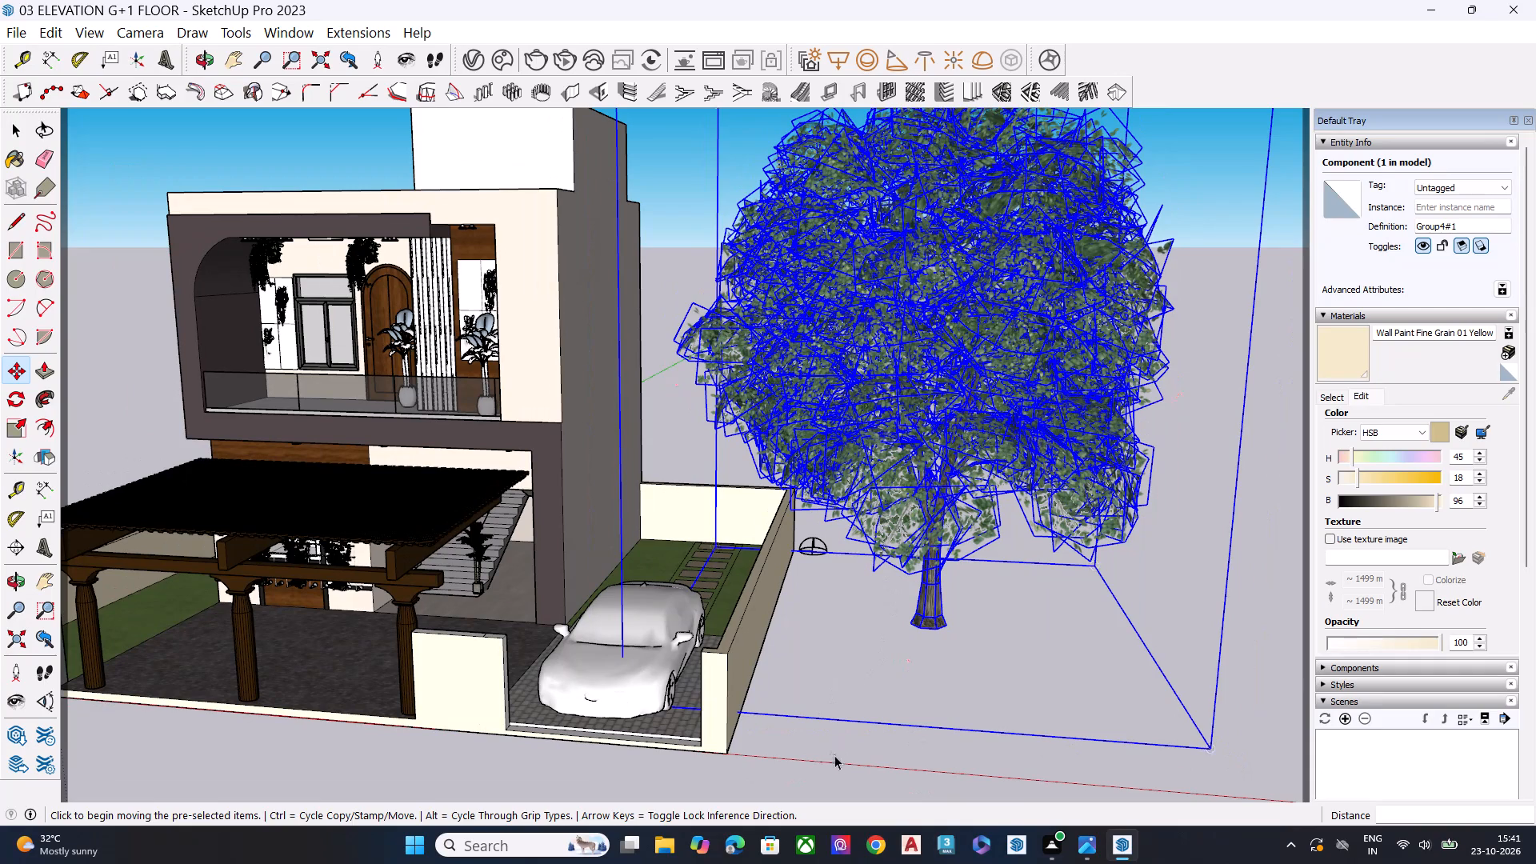
pyautogui.click(834, 755)
# Move the tree about 19' back along the compound wall's direction, toward the rear of the plot.
pyautogui.moveTo(859, 723); pyautogui.dragTo(1079, 672, button='middle')
pyautogui.scroll(1, 1043, 661)
pyautogui.scroll(-8, 784, 631)
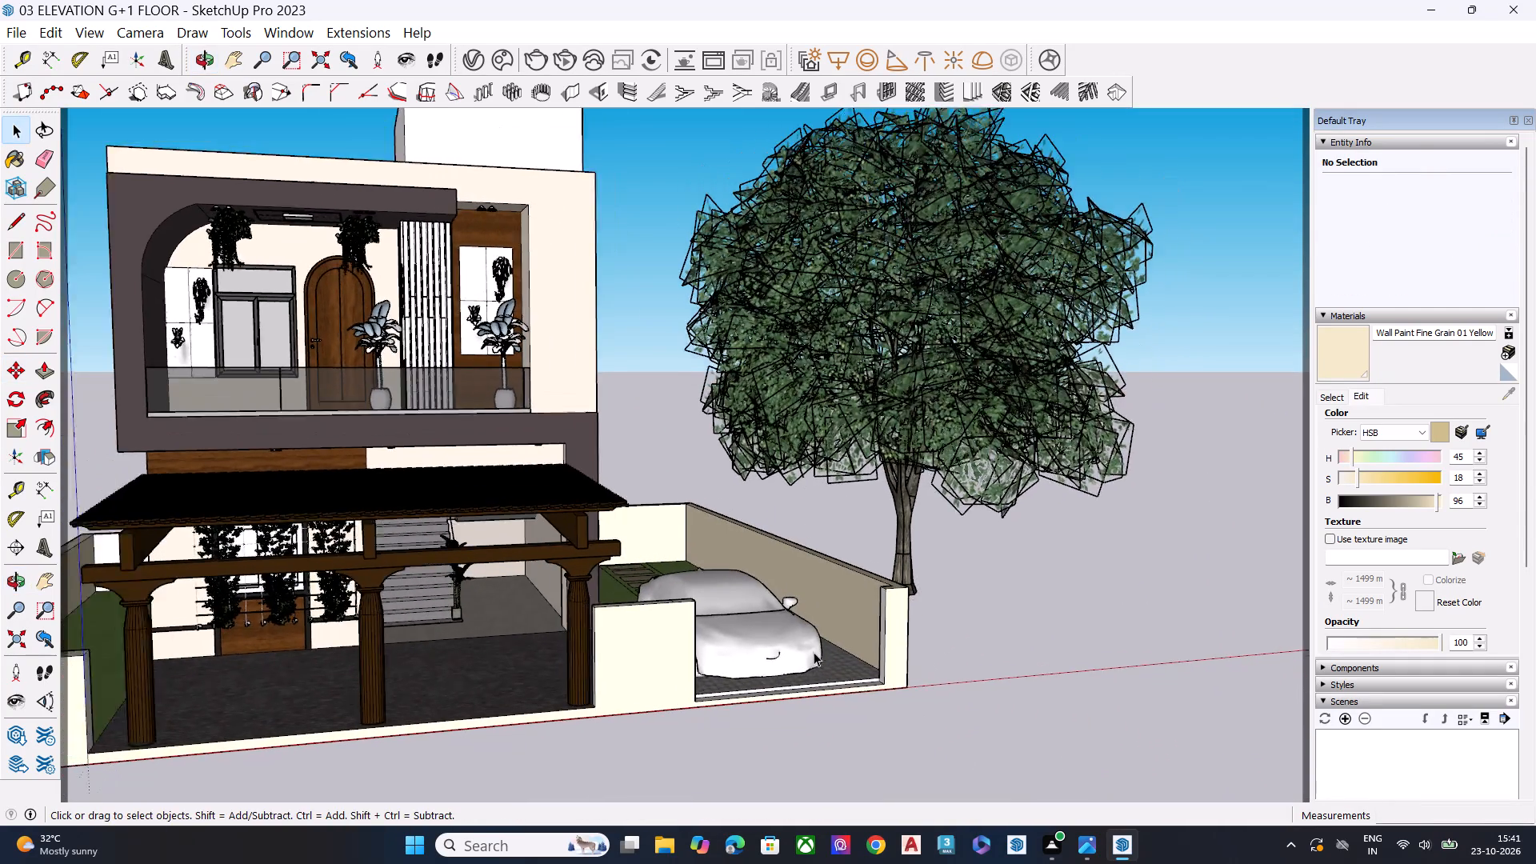
pyautogui.moveTo(722, 581); pyautogui.dragTo(874, 743, button='middle')
pyautogui.click(818, 326)
pyautogui.scroll(1, 827, 289)
pyautogui.scroll(-1, 827, 289)
pyautogui.scroll(2, 827, 289)
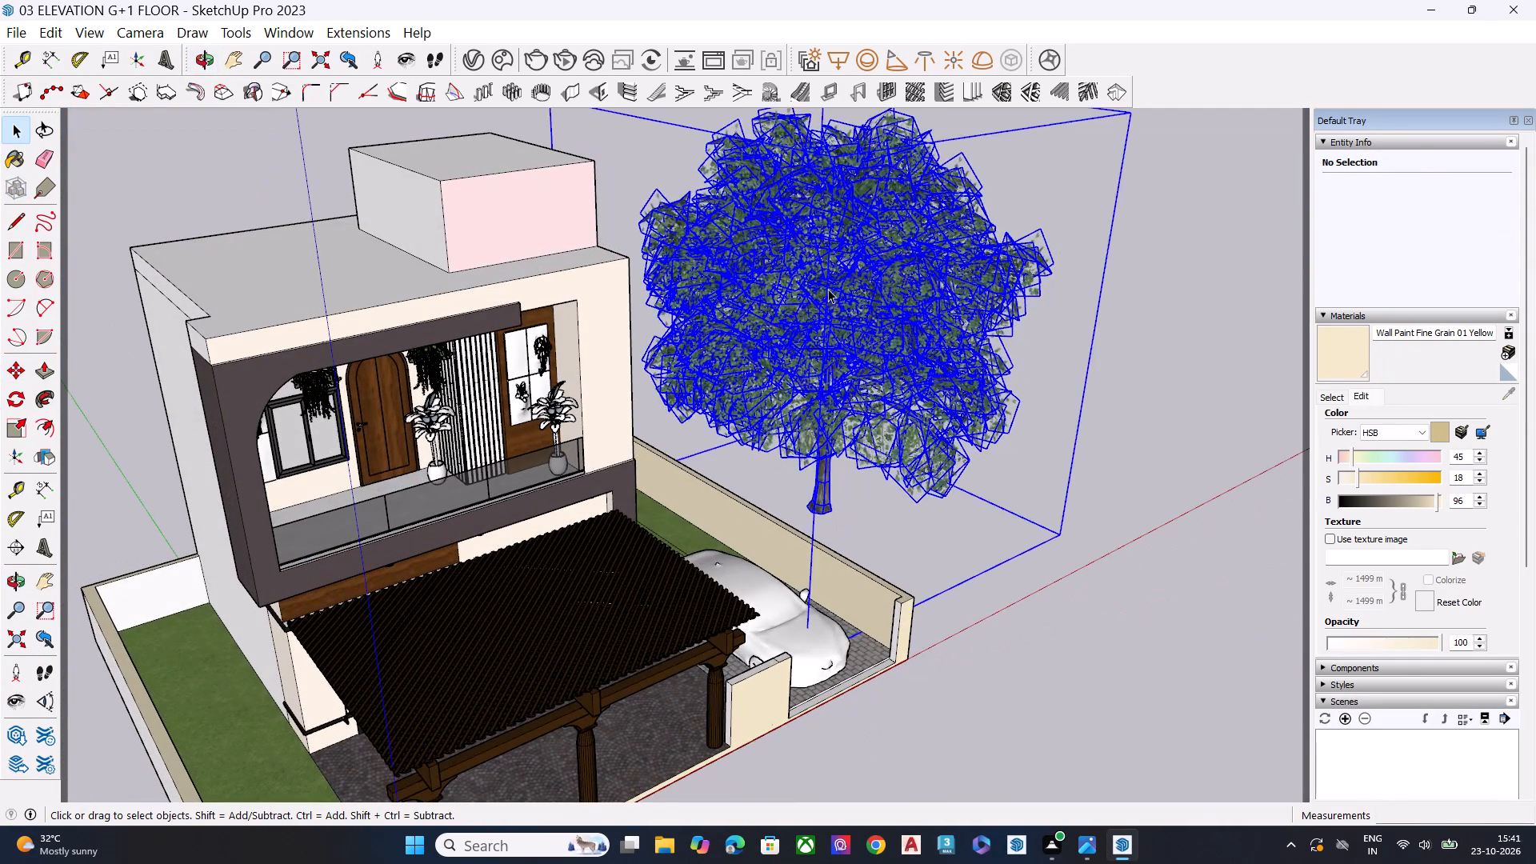
pyautogui.scroll(3, 828, 289)
pyautogui.press('m')
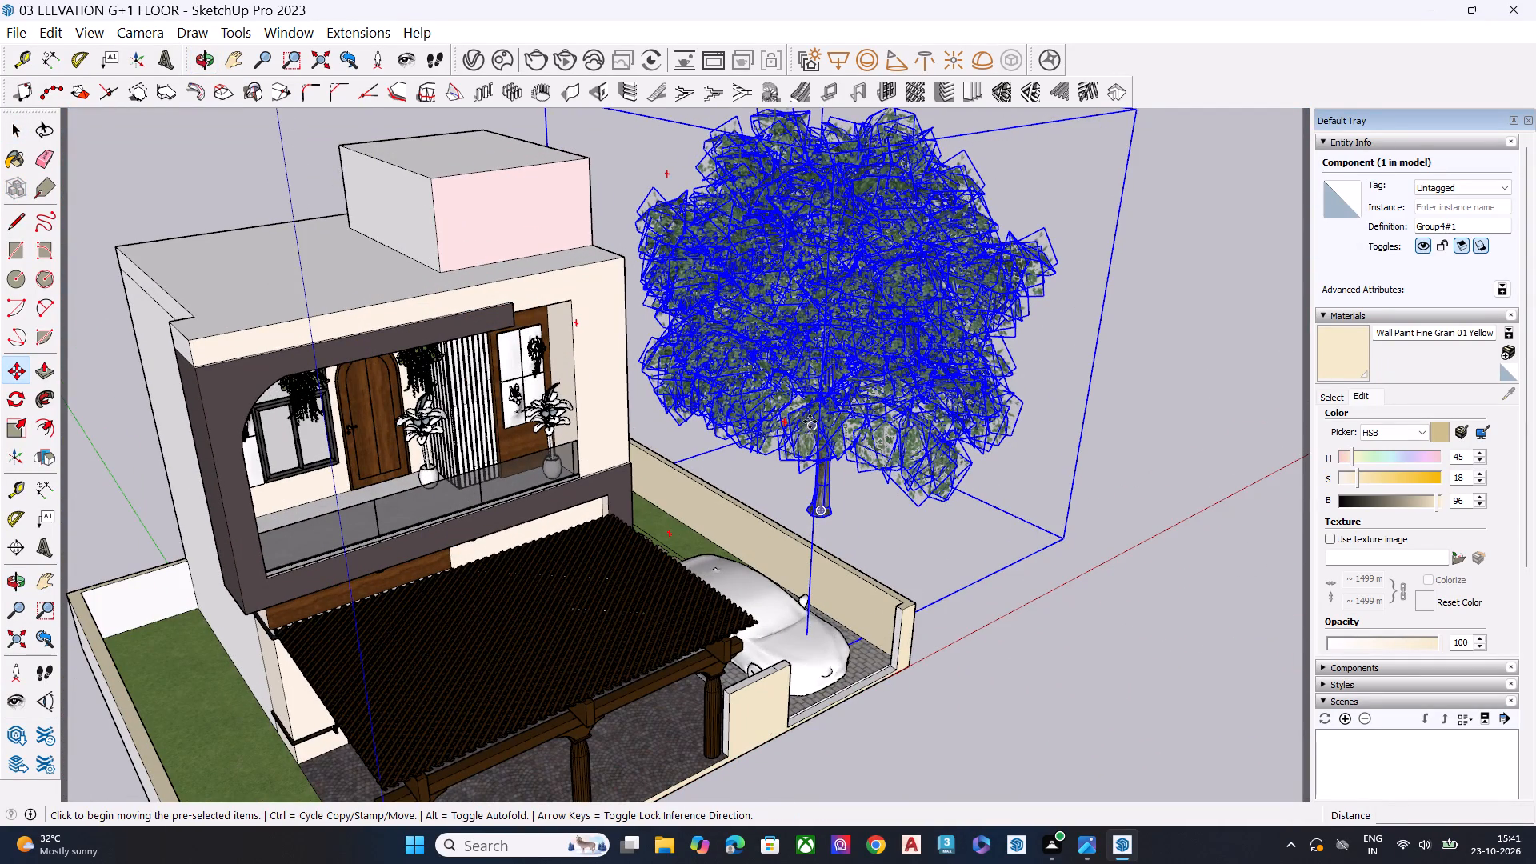
pyautogui.click(810, 422)
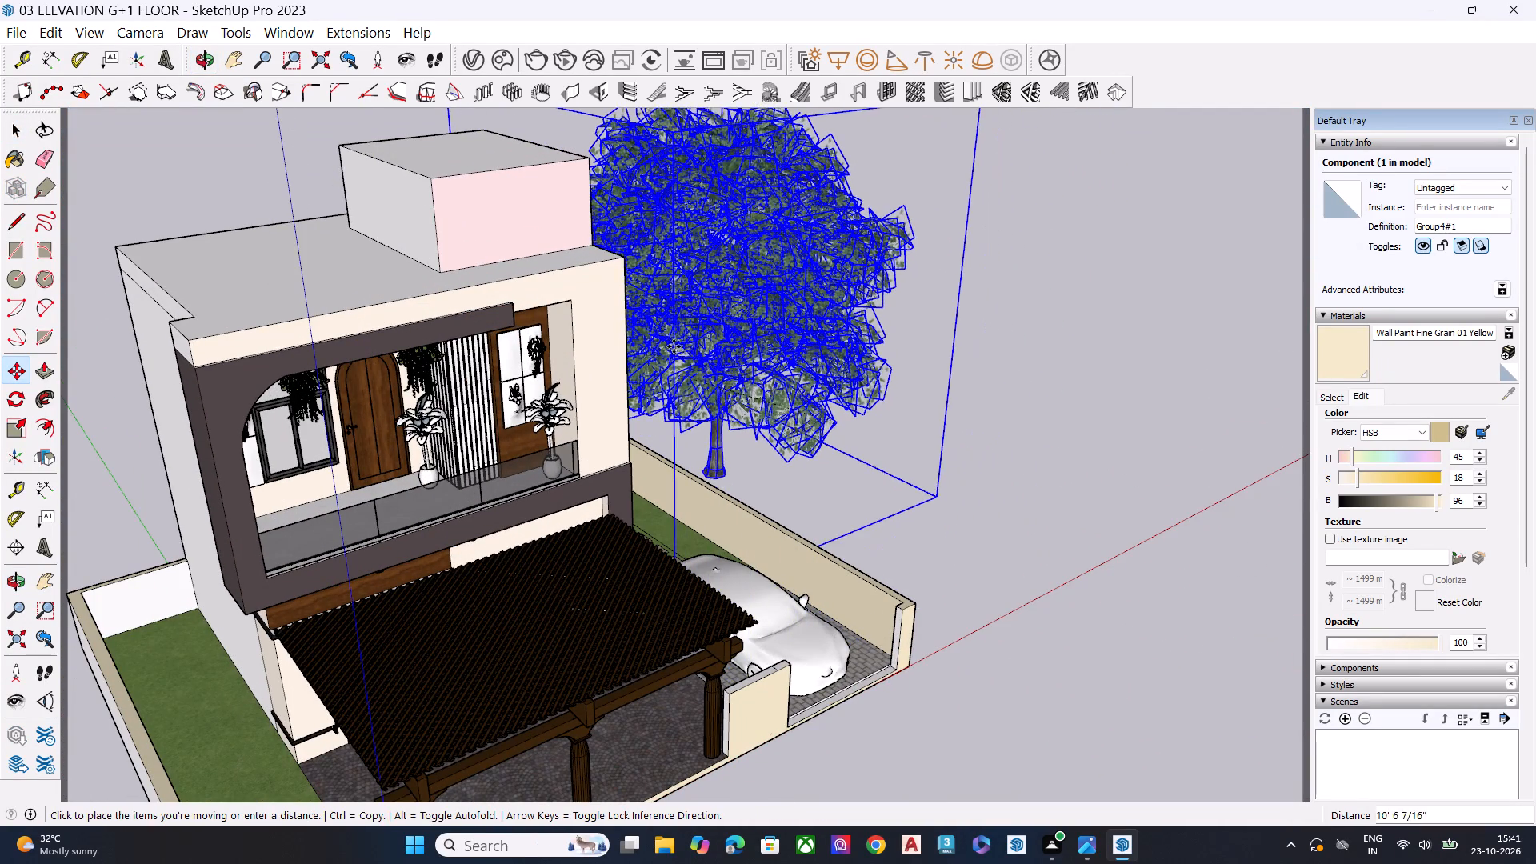
pyautogui.click(665, 335)
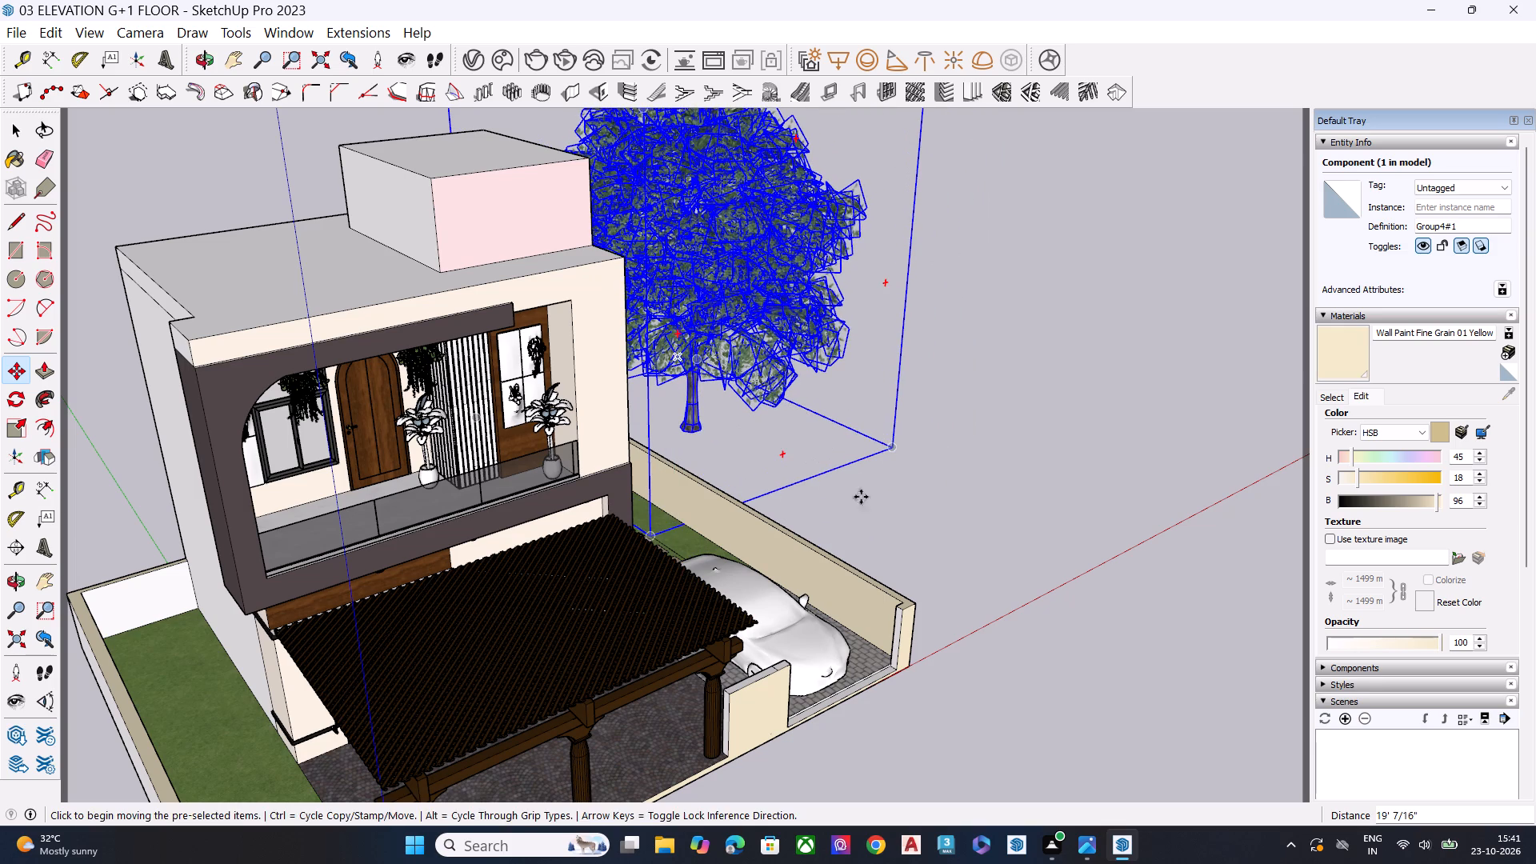
pyautogui.press('space')
pyautogui.moveTo(966, 574); pyautogui.dragTo(716, 461, button='middle')
pyautogui.scroll(2, 716, 461)
pyautogui.scroll(-1, 738, 447)
pyautogui.scroll(2, 742, 446)
pyautogui.scroll(-4, 822, 424)
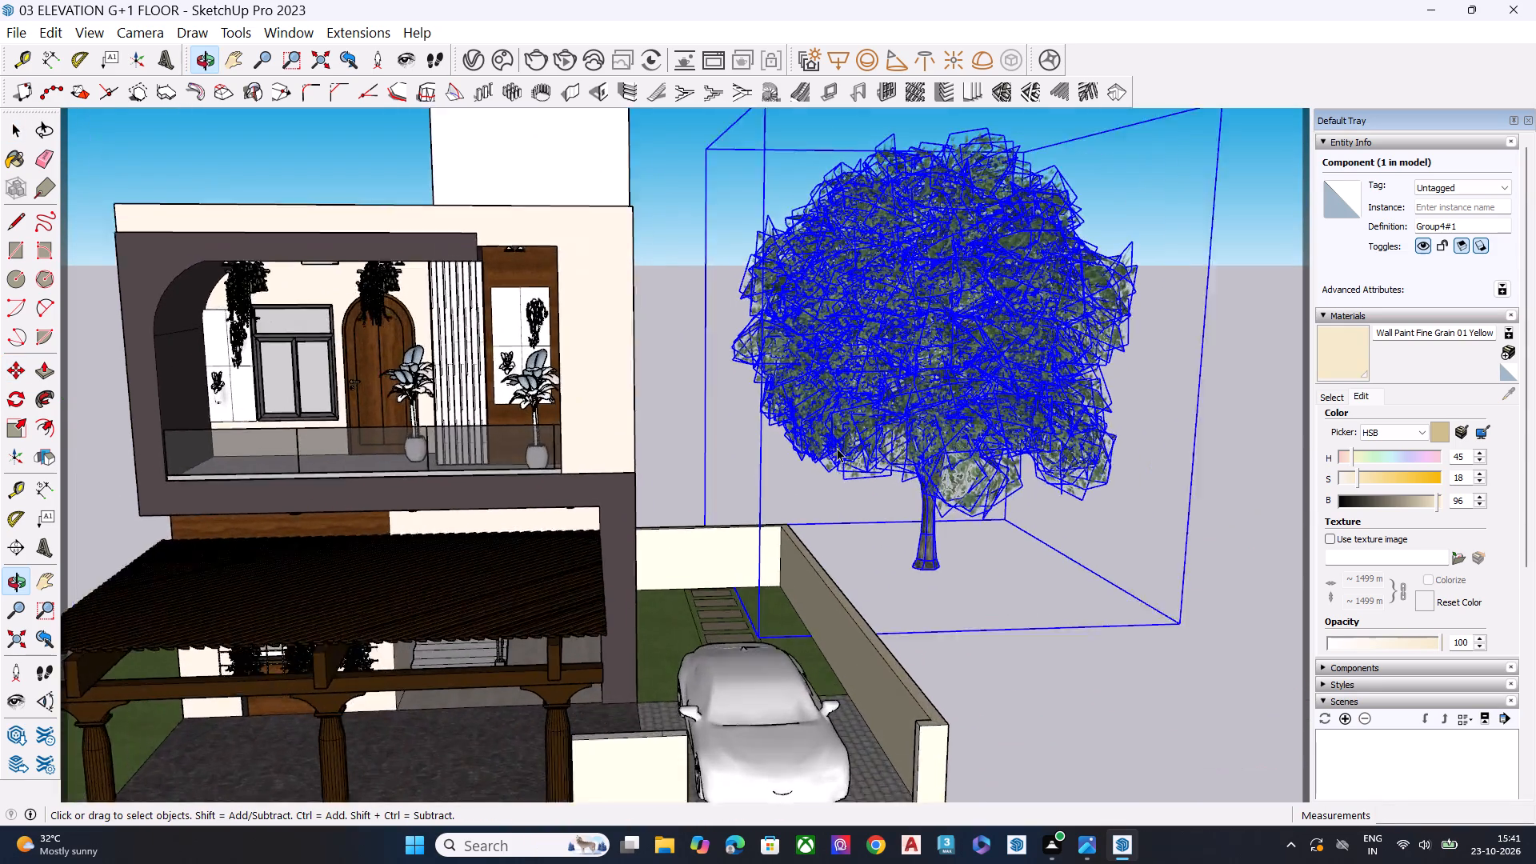
# Move the tree sideways toward the house so its crown sits partly behind the building on the car side.
pyautogui.scroll(-4, 837, 448)
pyautogui.scroll(-6, 867, 554)
pyautogui.moveTo(902, 575); pyautogui.dragTo(854, 566, button='middle')
pyautogui.press('m')
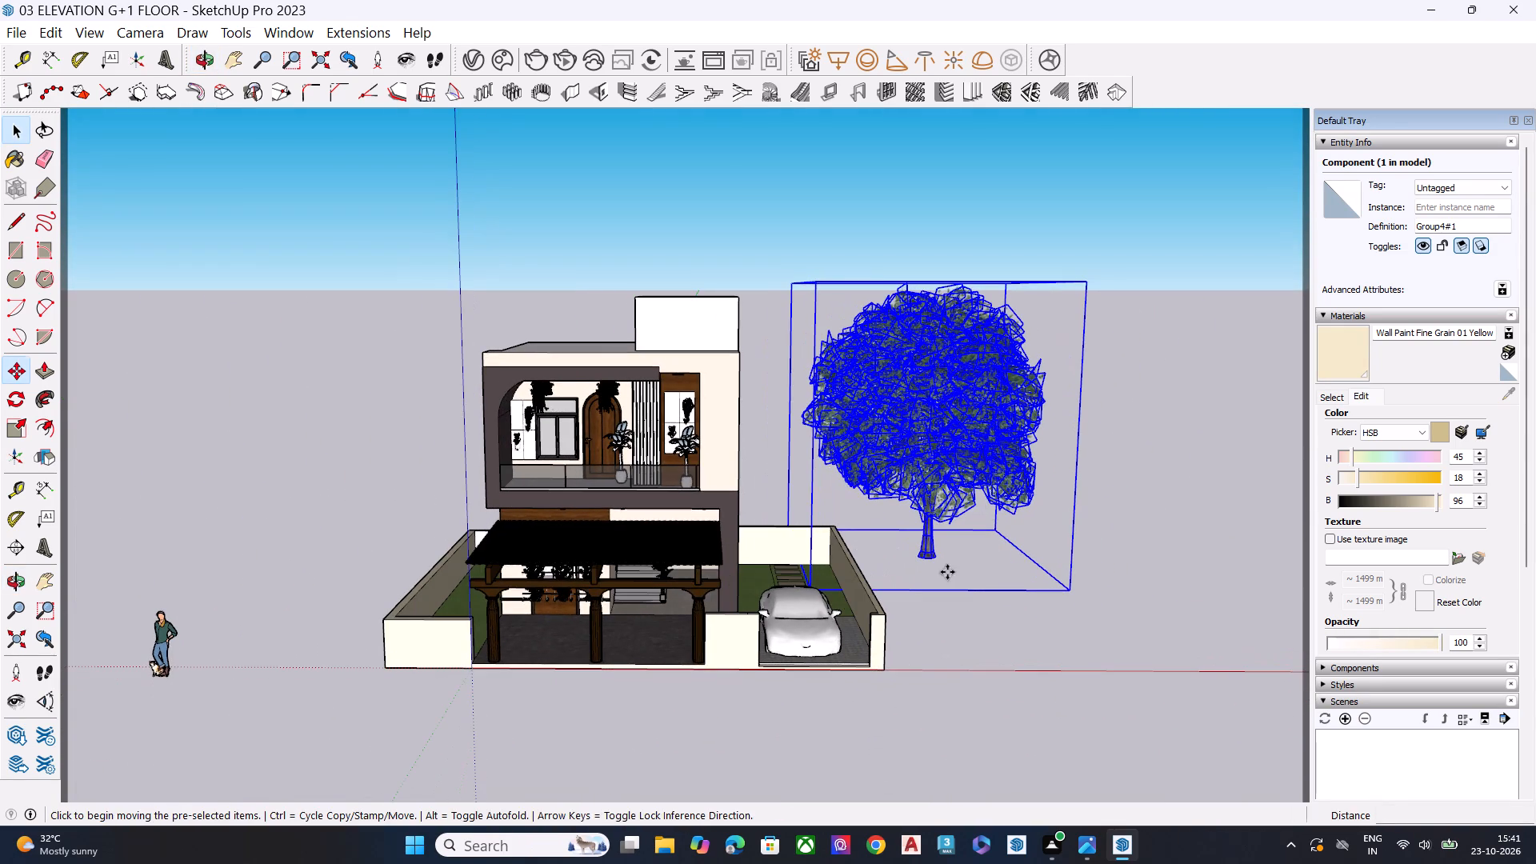
pyautogui.click(998, 532)
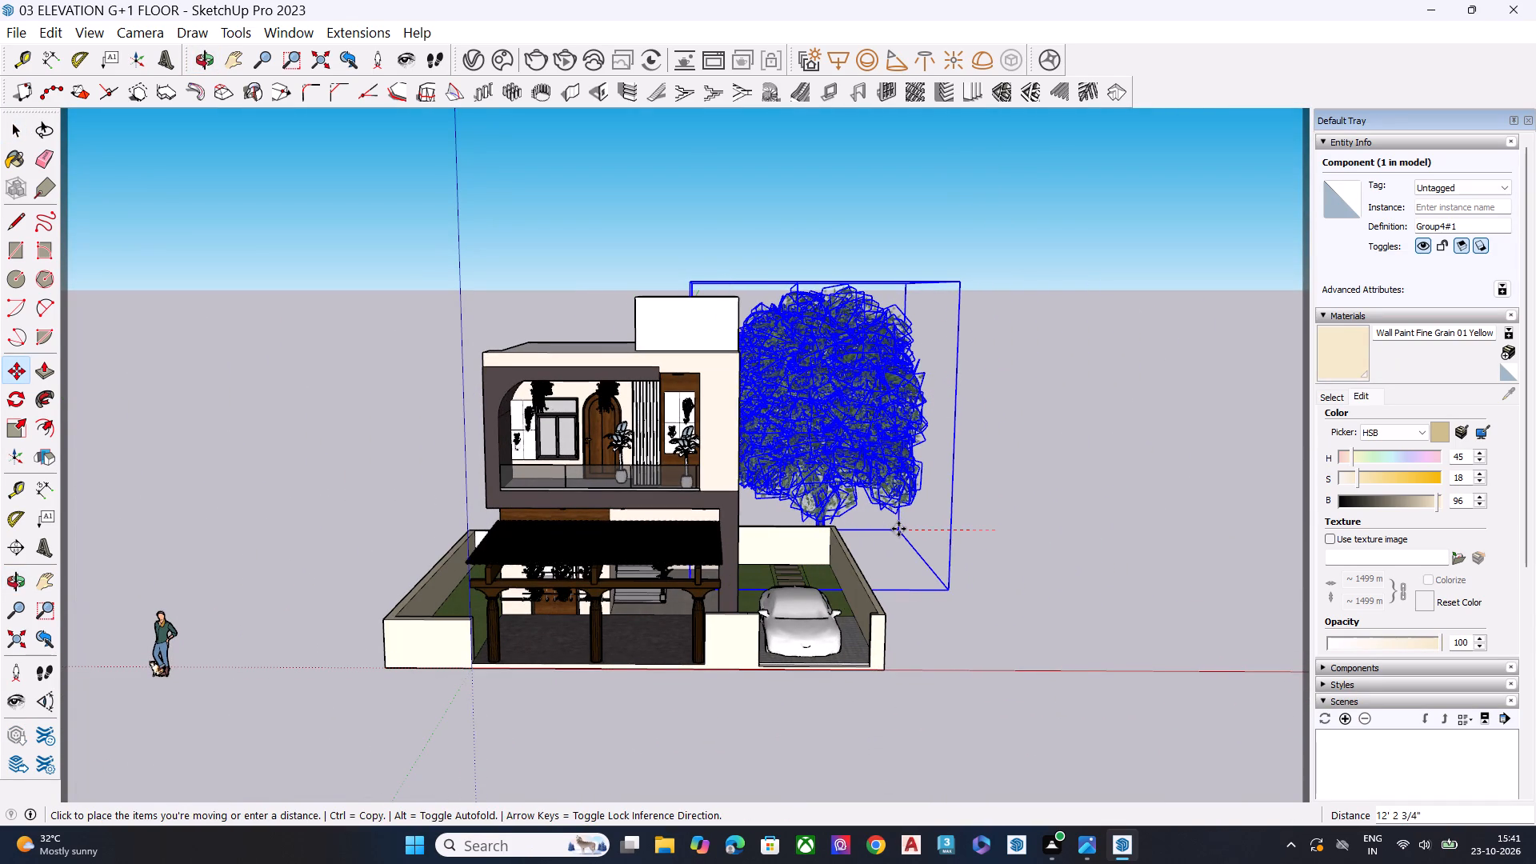
pyautogui.click(909, 523)
pyautogui.press('space')
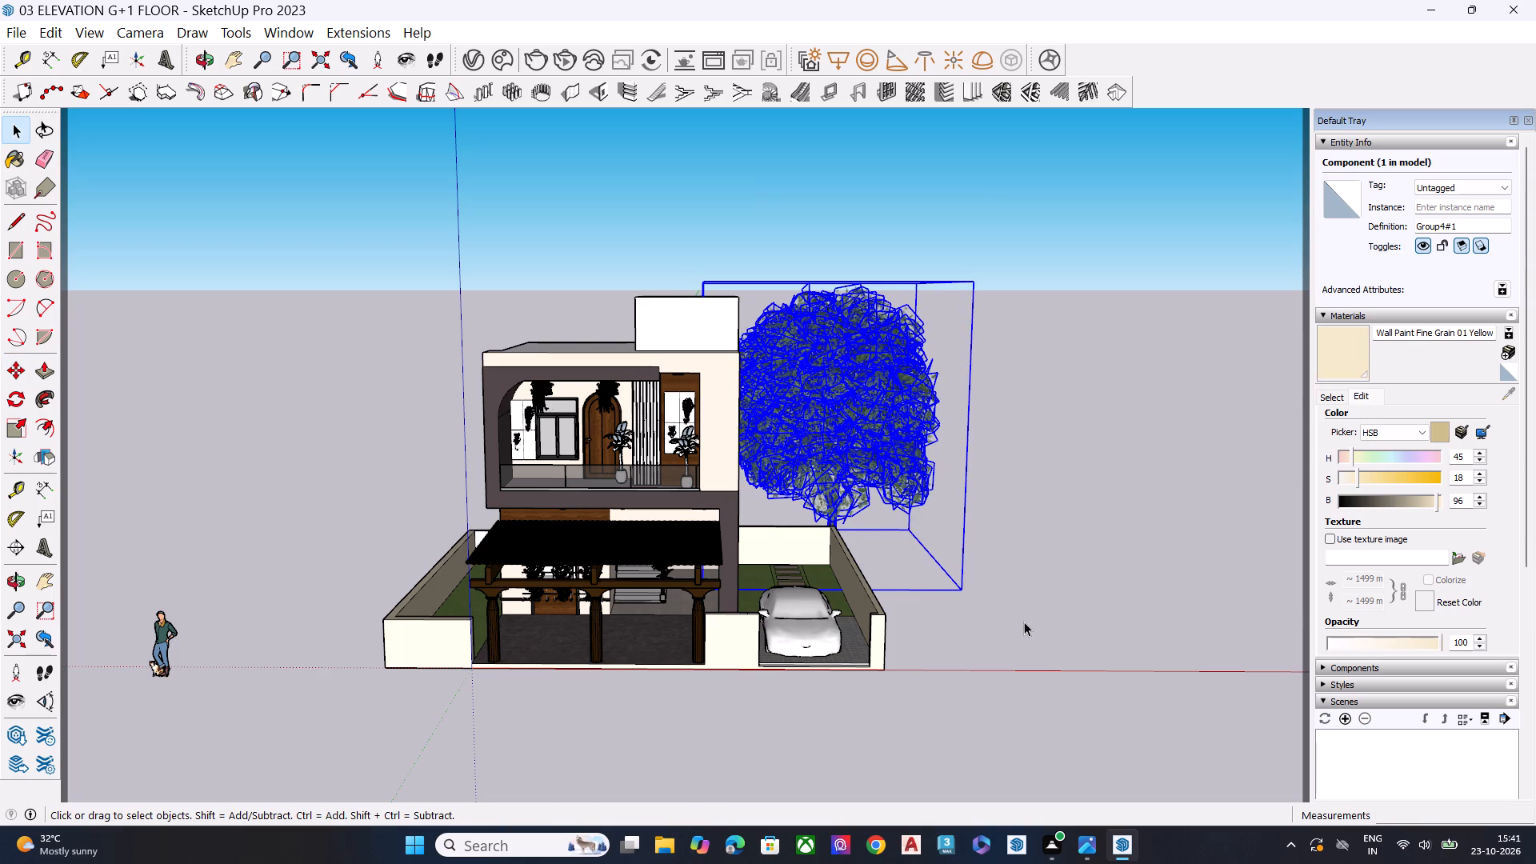
# Scale the tree to about 1.27 in height (blue axis) and about 1.16 in width (red axis).
pyautogui.click(1028, 626)
pyautogui.press('s')
pyautogui.click(831, 402)
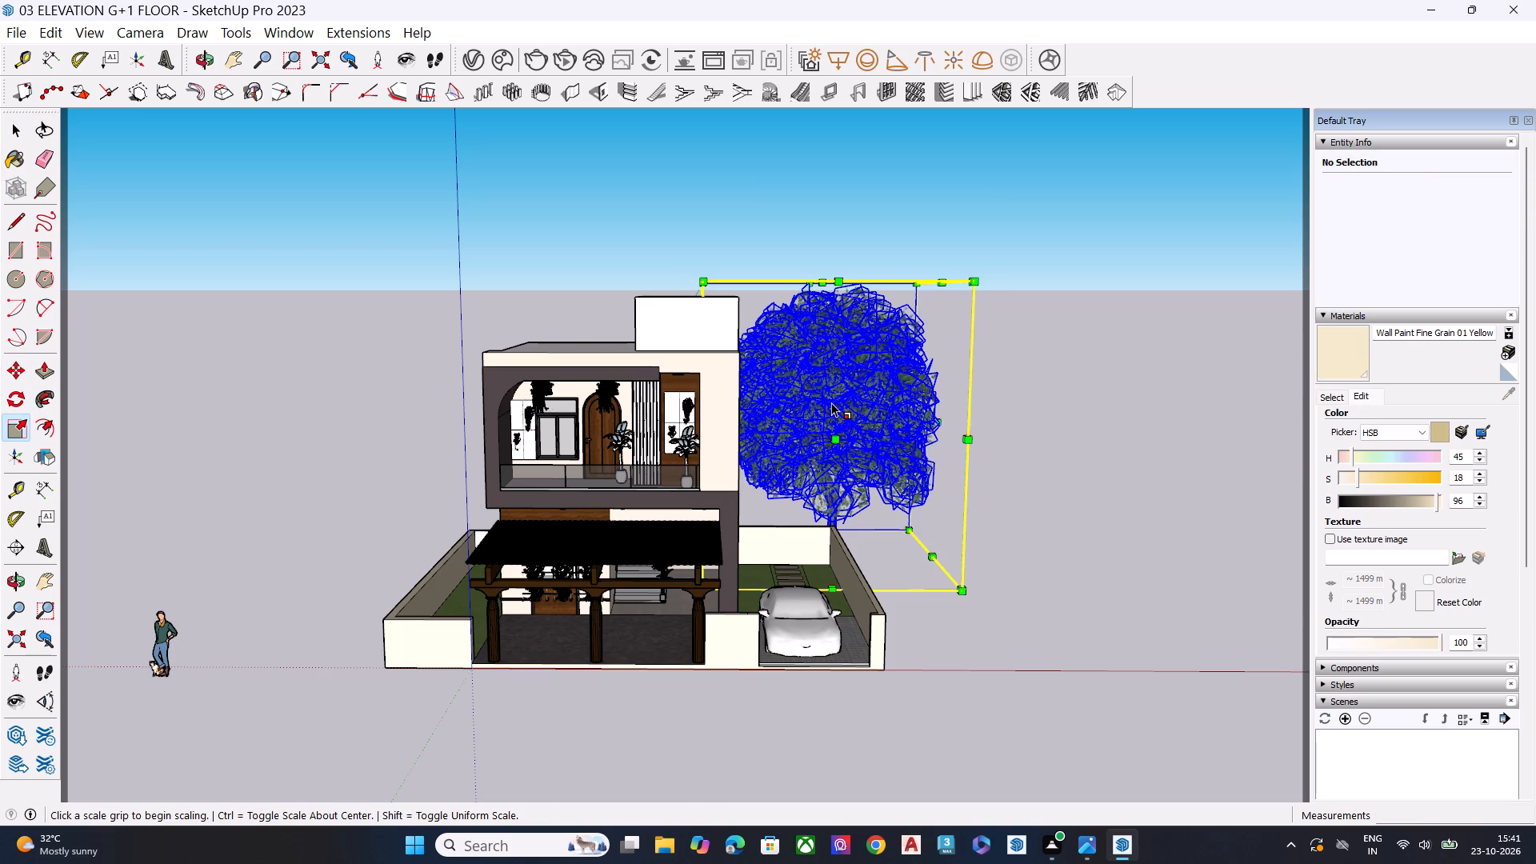
pyautogui.press('s')
pyautogui.click(822, 289)
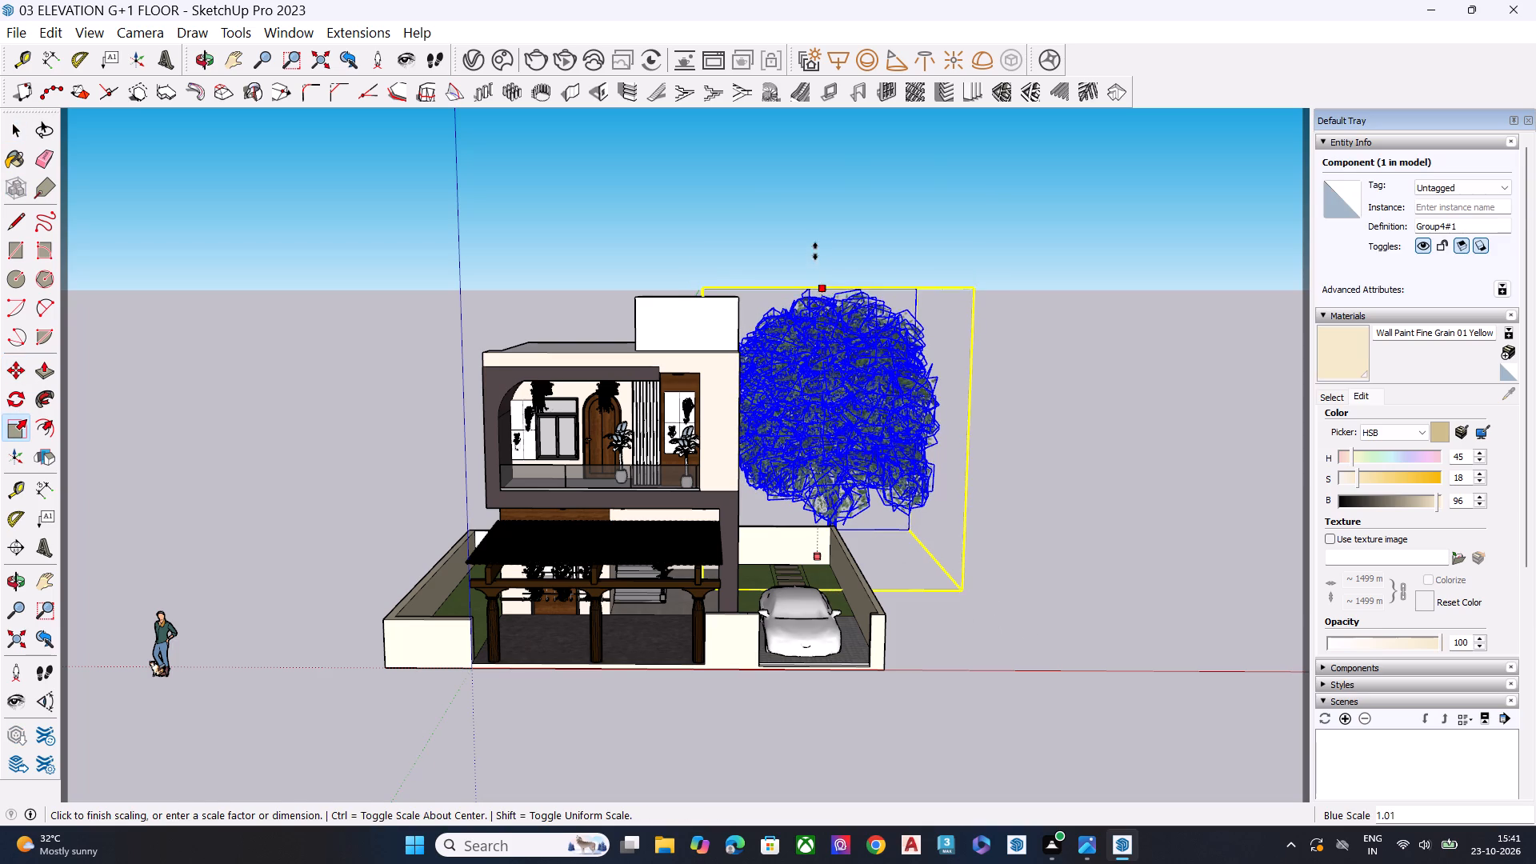
pyautogui.click(811, 206)
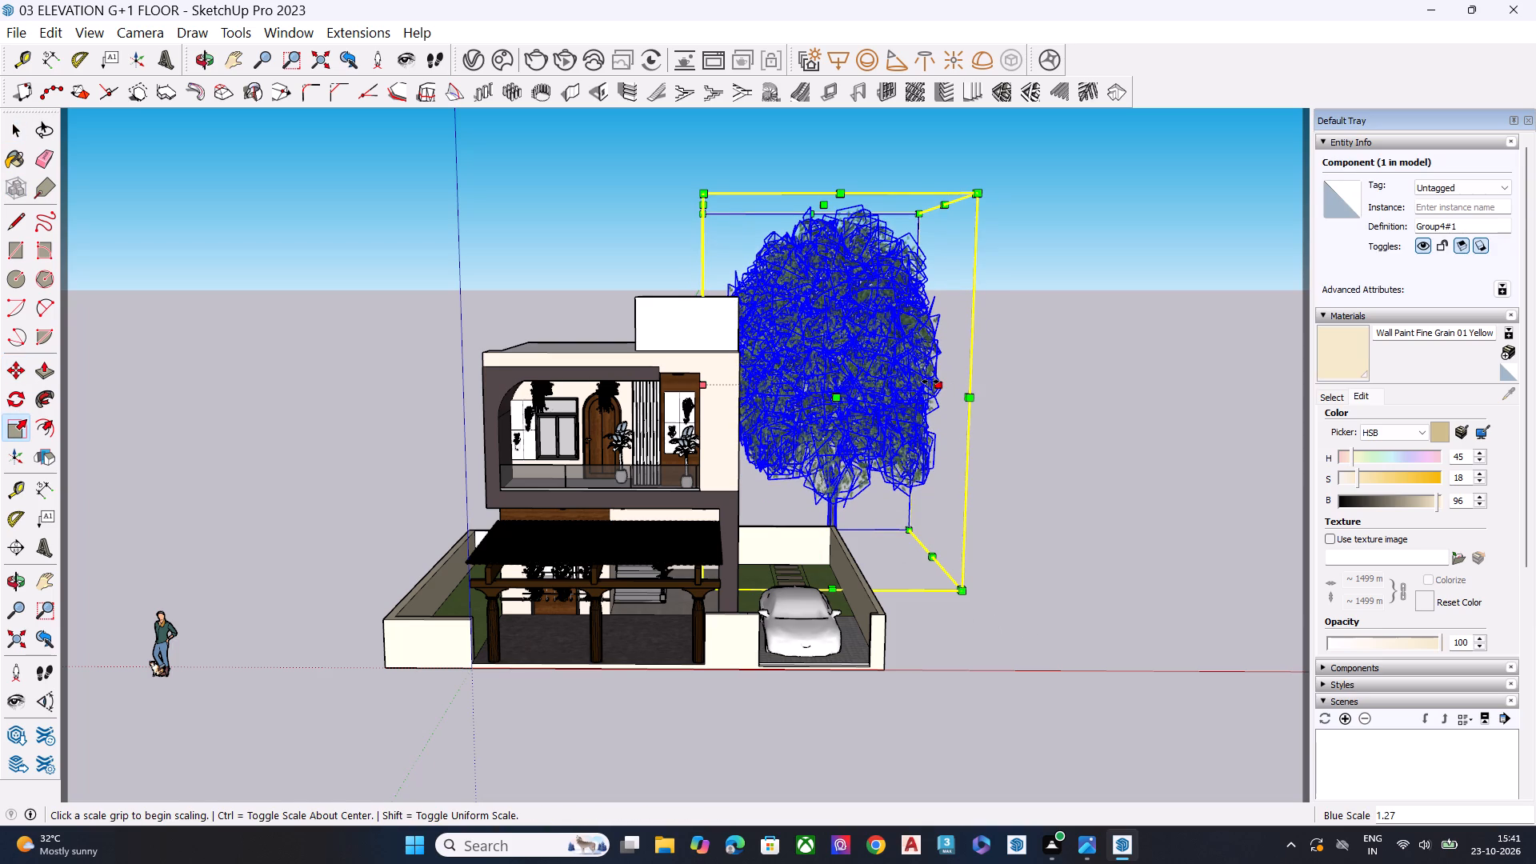
pyautogui.moveTo(930, 382); pyautogui.dragTo(977, 374)
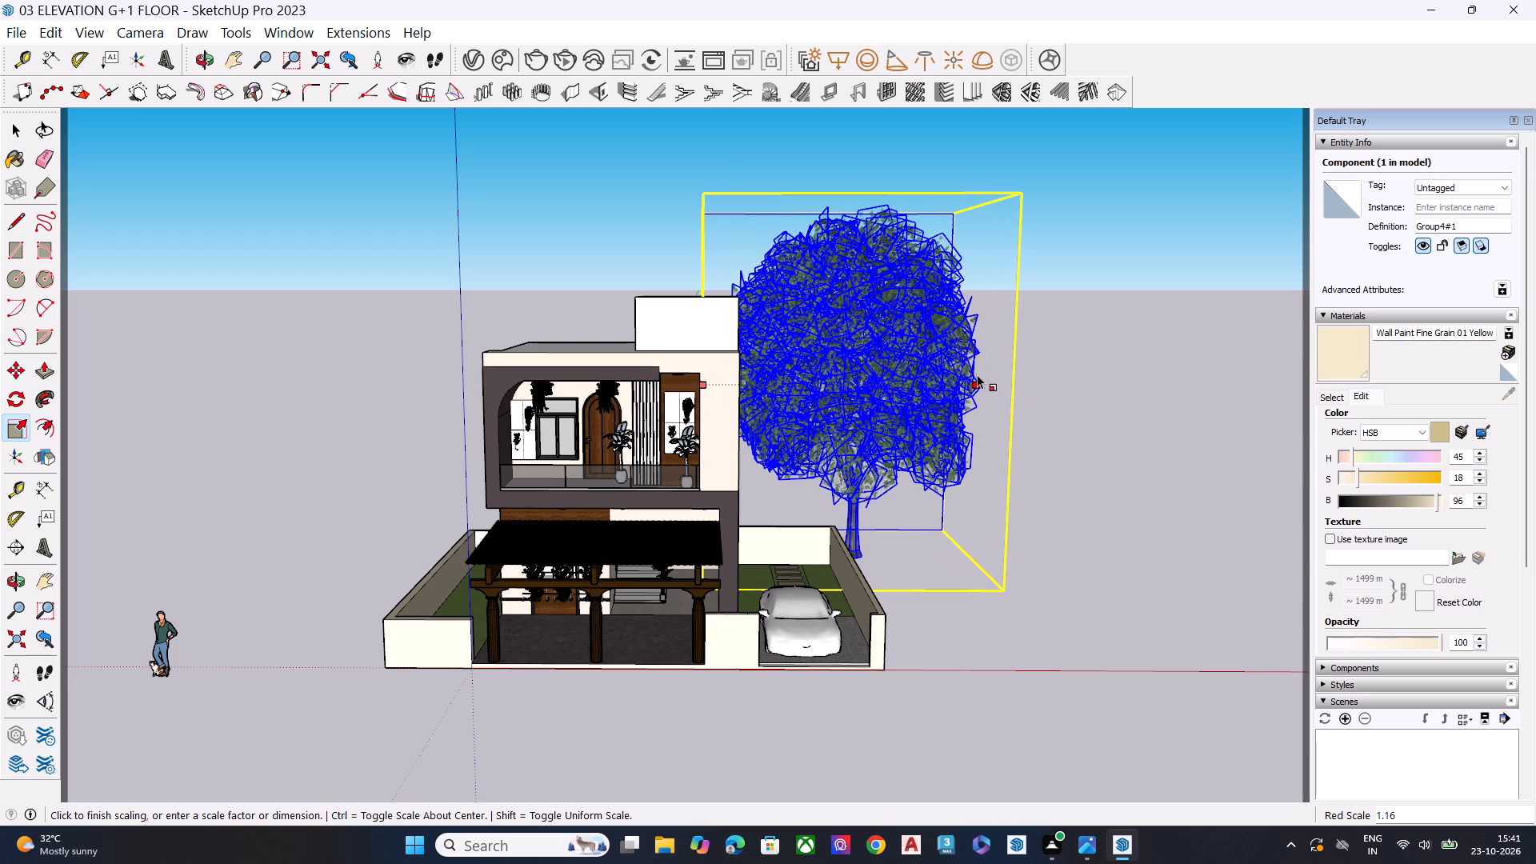
pyautogui.press('space')
pyautogui.click(1009, 721)
# Import the conifer model 30.skp from the Downloads folder and place it on the open ground in front of the house.
pyautogui.scroll(-8, 810, 619)
pyautogui.moveTo(810, 619); pyautogui.dragTo(903, 556, button='middle')
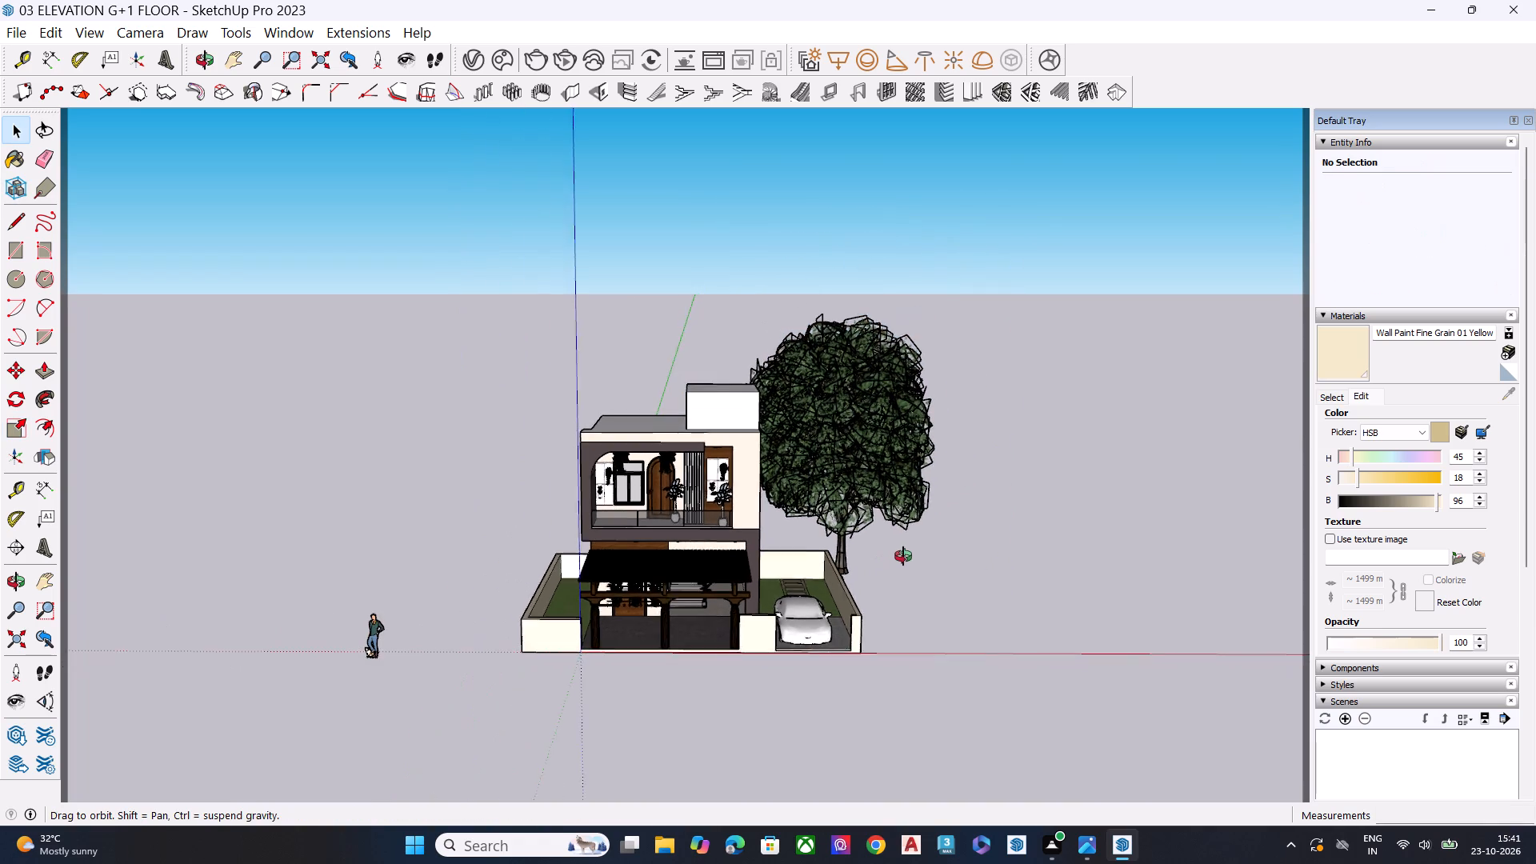
pyautogui.moveTo(903, 556); pyautogui.dragTo(934, 562, button='middle')
pyautogui.scroll(2, 847, 576)
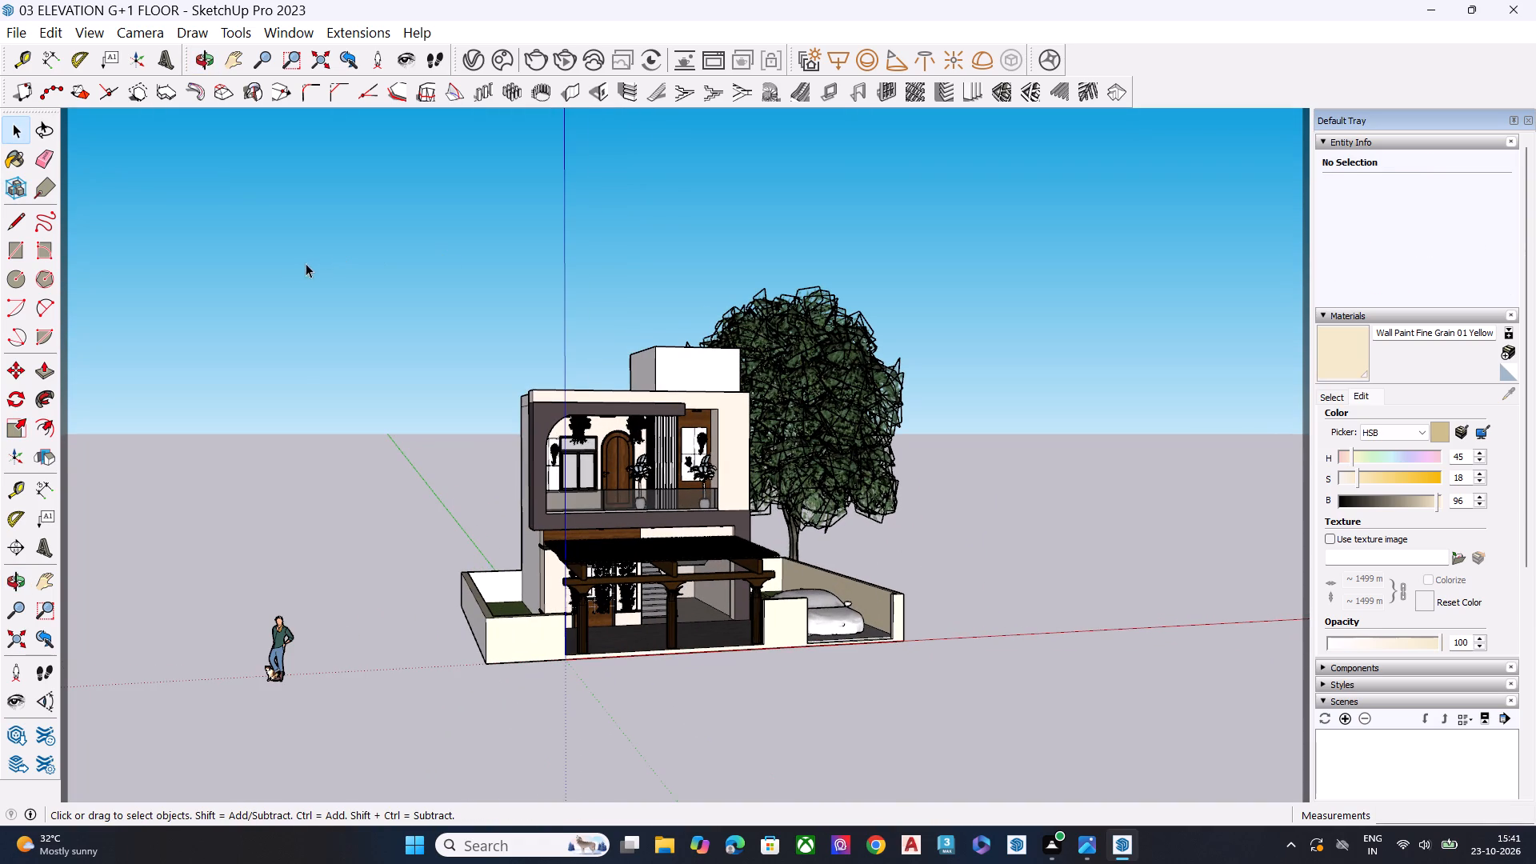
pyautogui.click(16, 30)
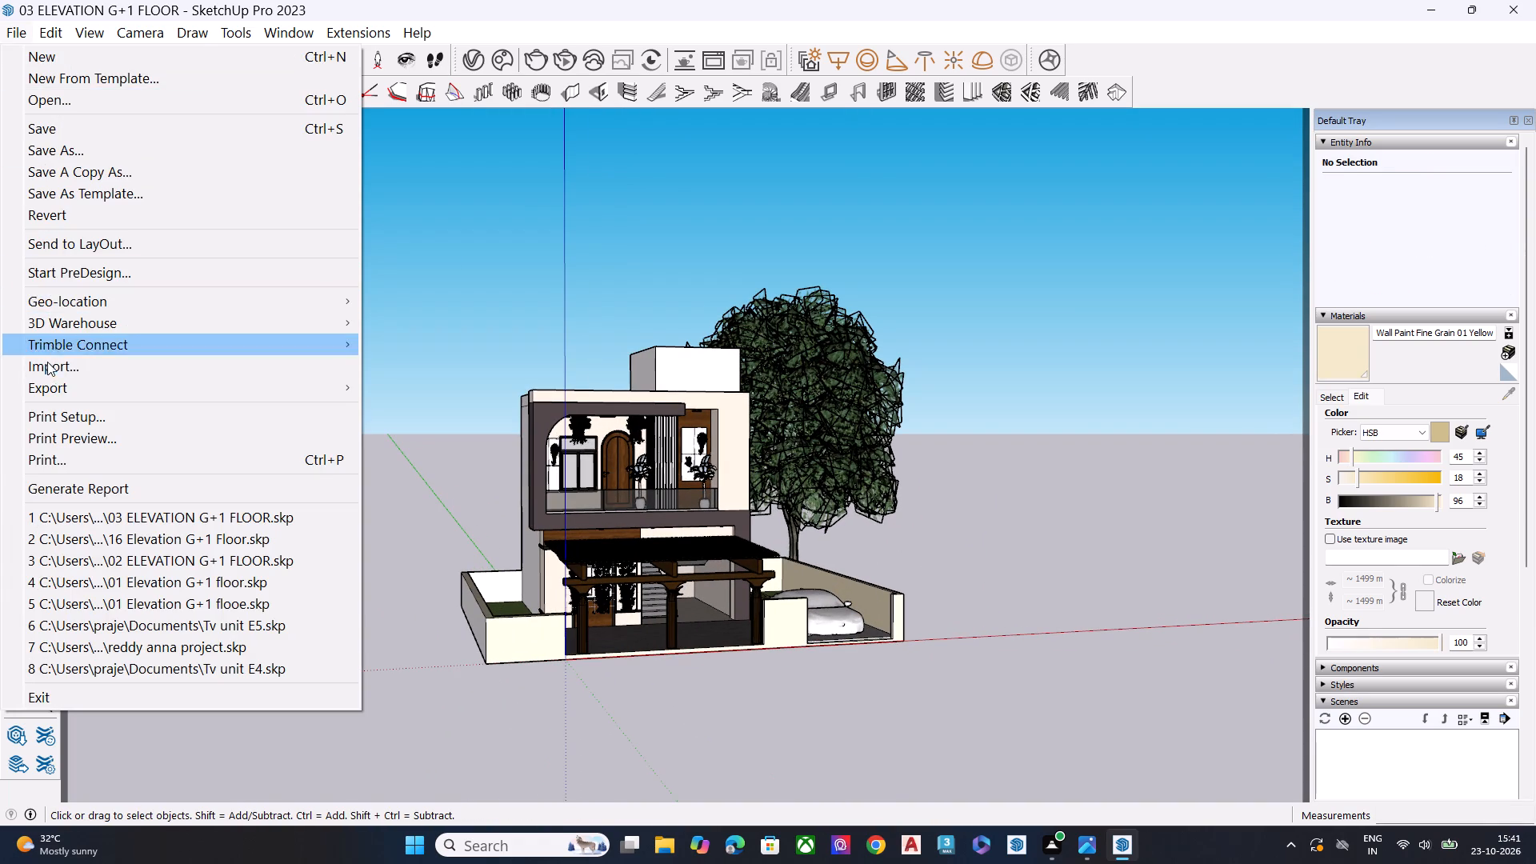
pyautogui.click(46, 364)
pyautogui.scroll(-1, 854, 506)
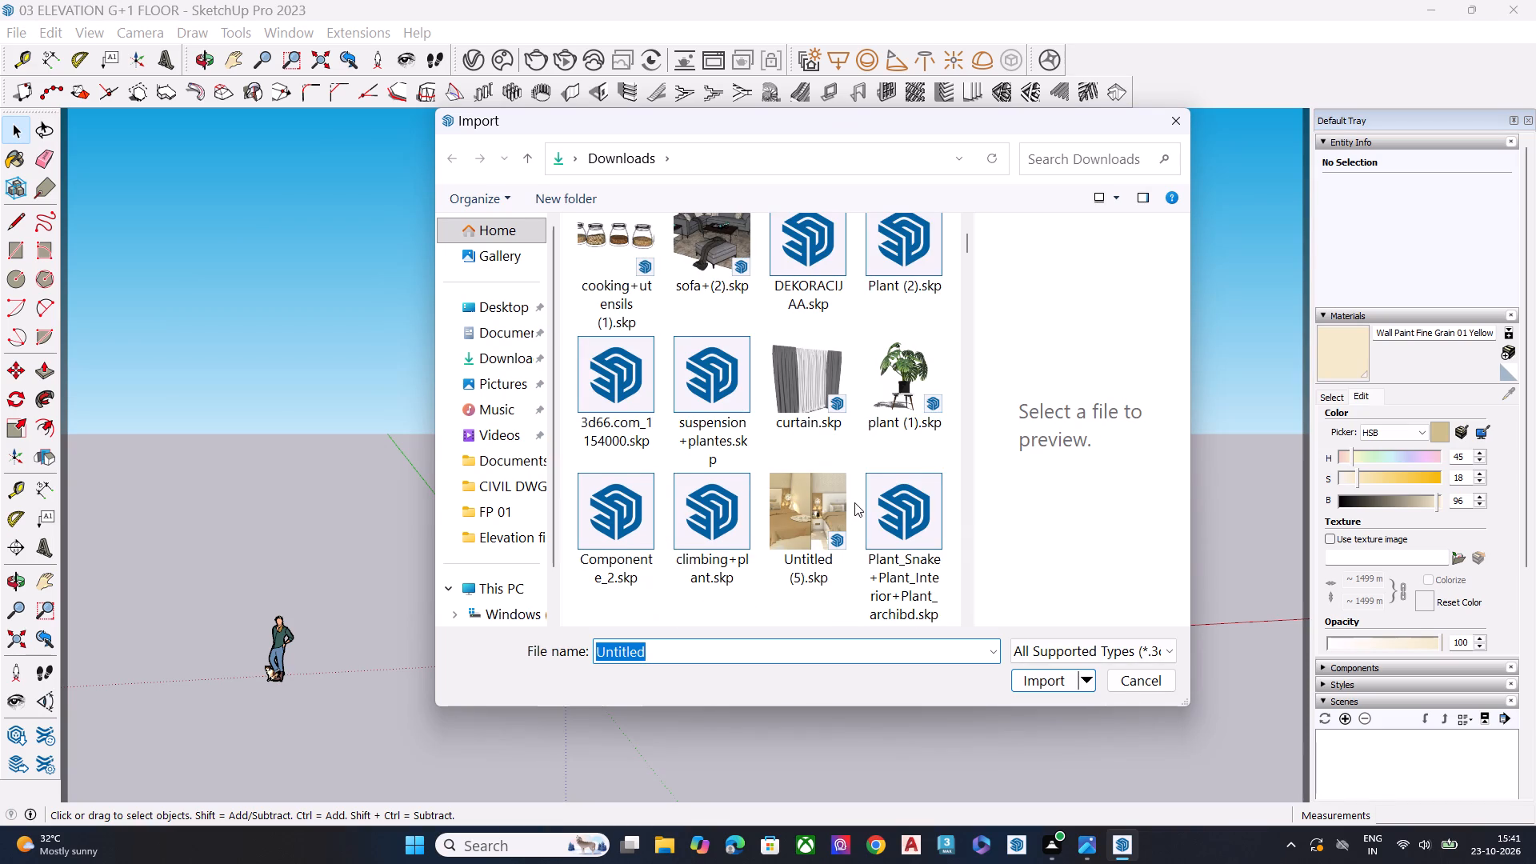
pyautogui.scroll(-3, 854, 502)
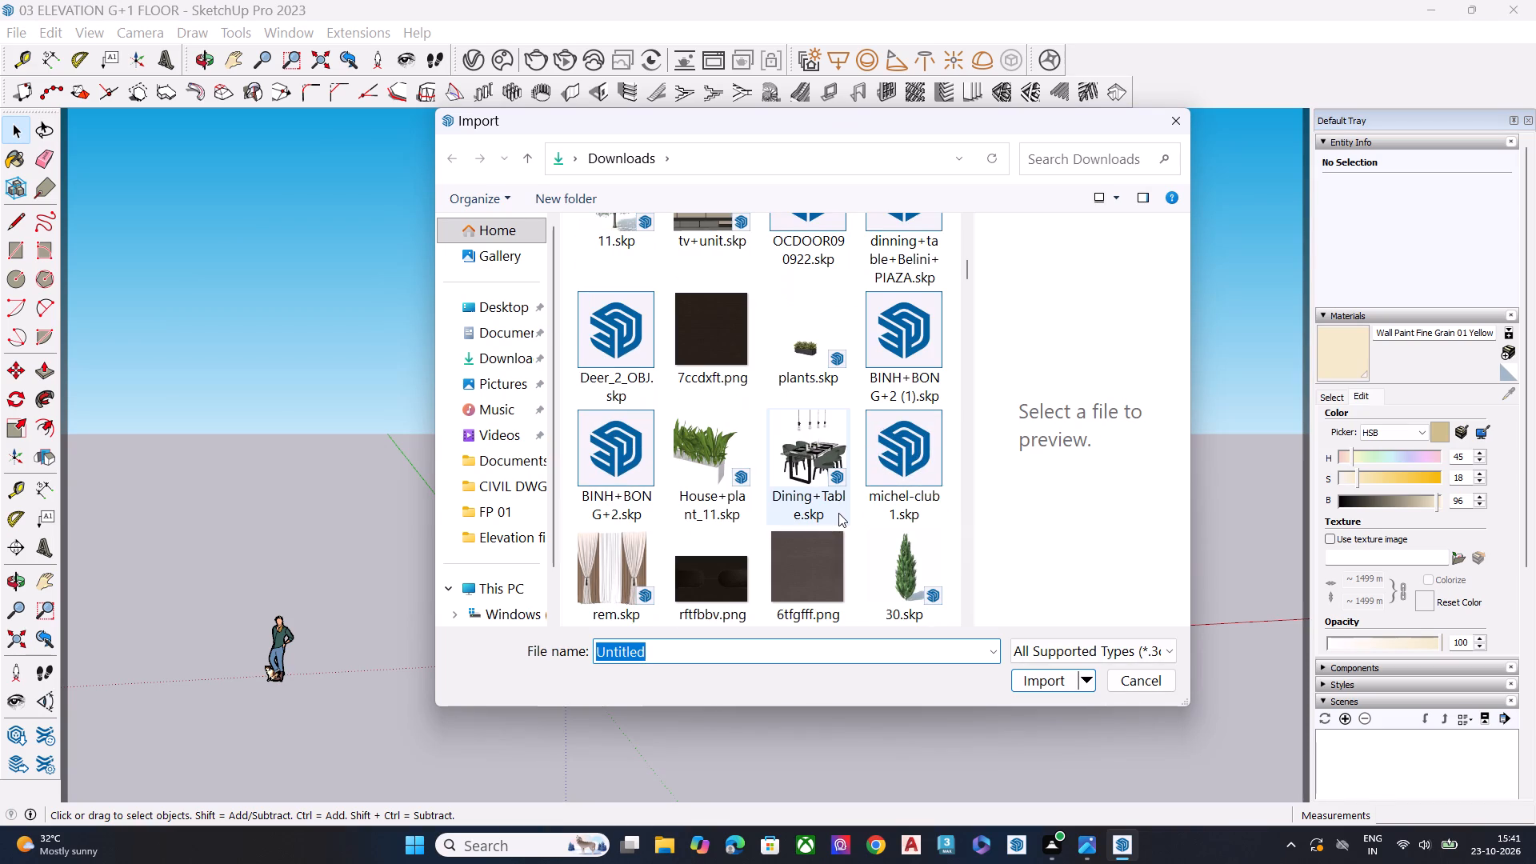
pyautogui.click(925, 565)
pyautogui.click(1047, 680)
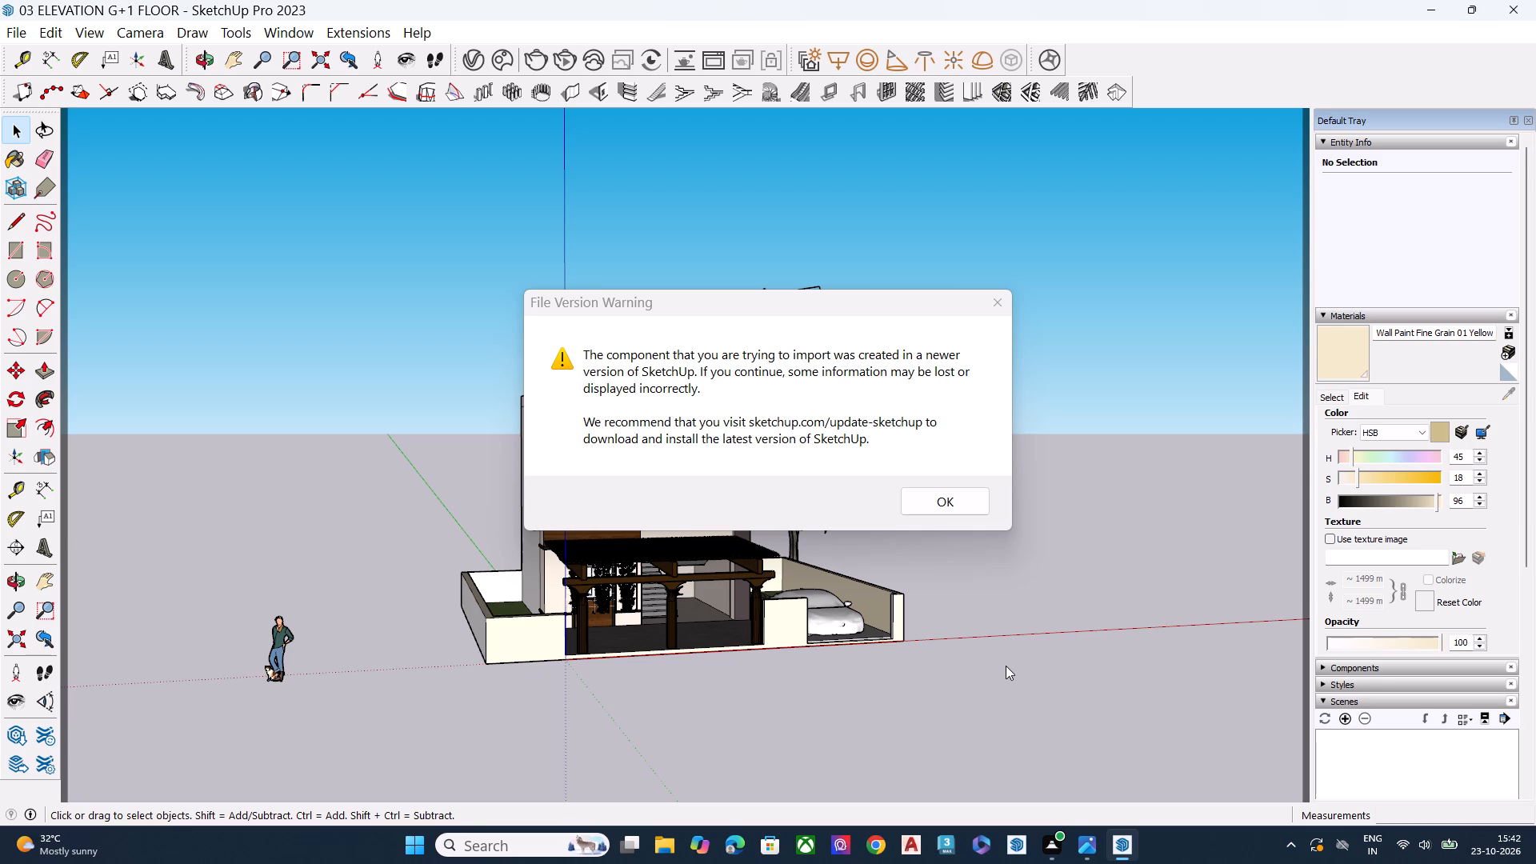
pyautogui.click(934, 506)
pyautogui.scroll(1, 898, 526)
pyautogui.scroll(-3, 1102, 515)
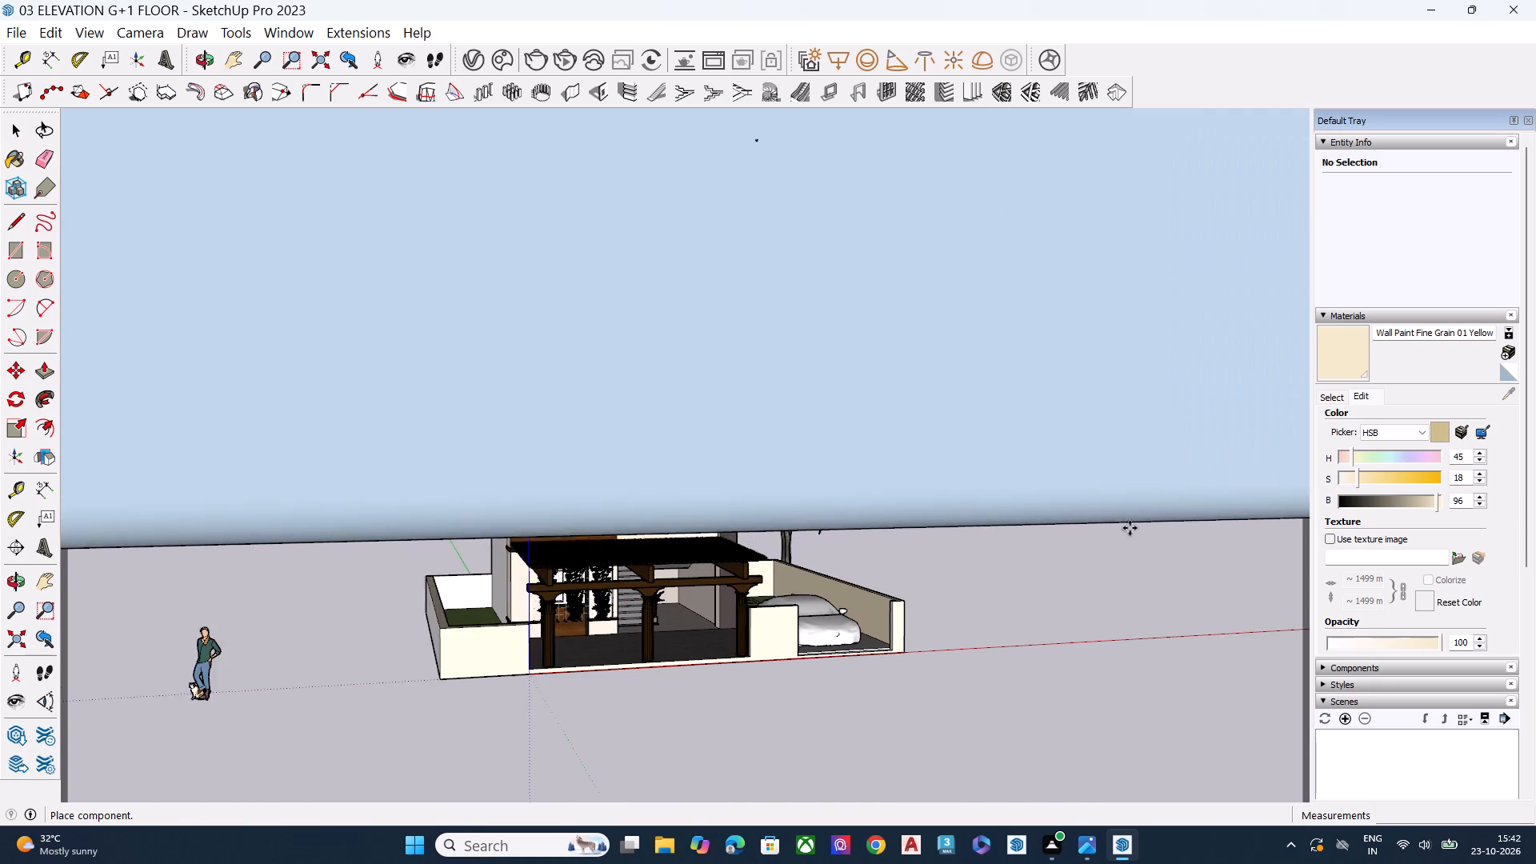
pyautogui.scroll(-5, 1130, 528)
pyautogui.scroll(-9, 1005, 573)
pyautogui.moveTo(782, 630); pyautogui.dragTo(1111, 666, button='middle')
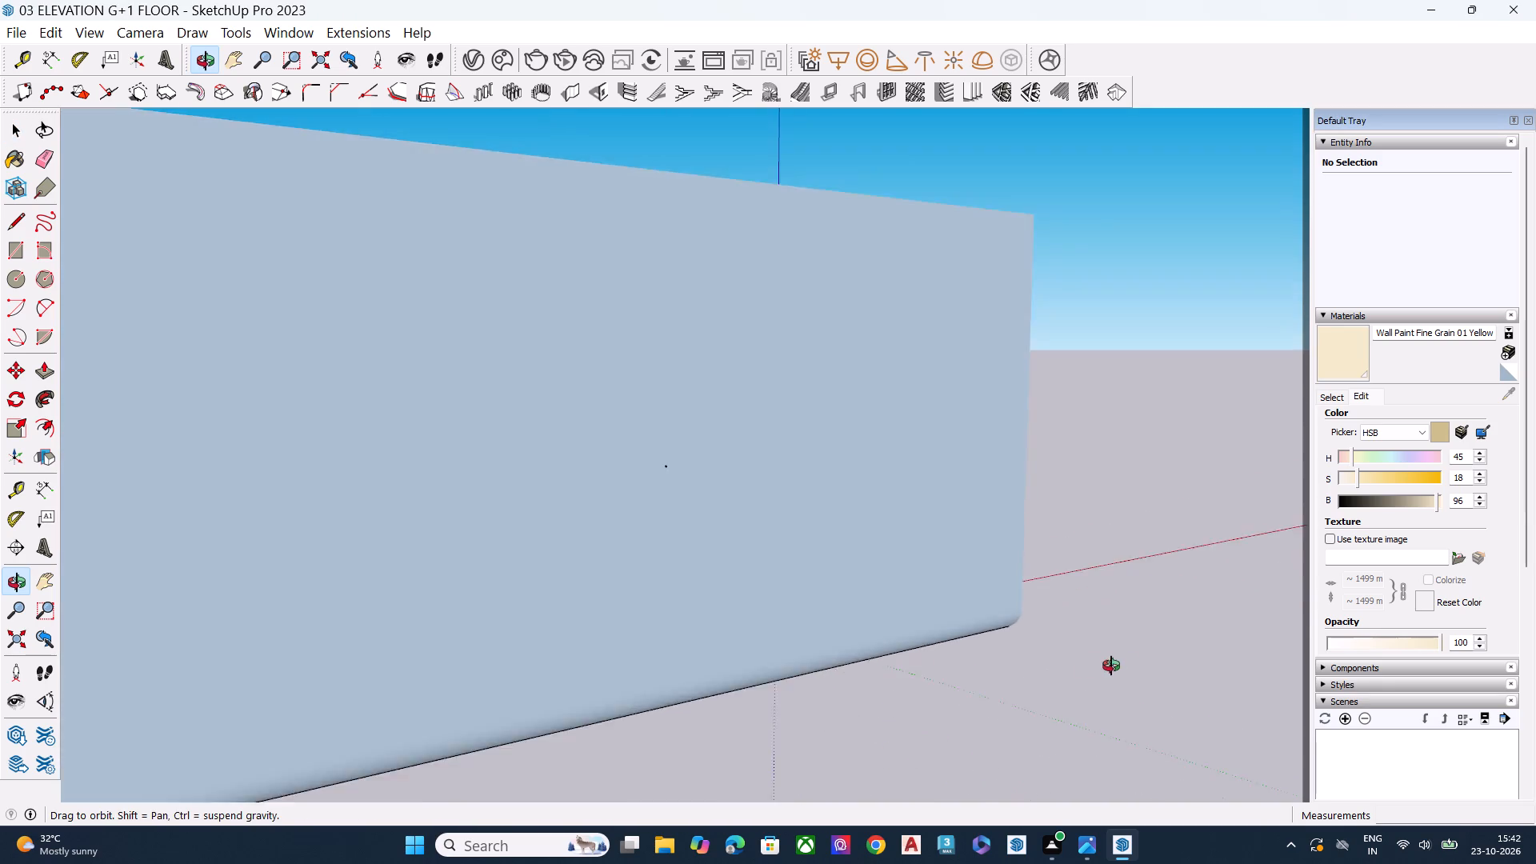
pyautogui.moveTo(1111, 666); pyautogui.dragTo(1218, 649, button='middle')
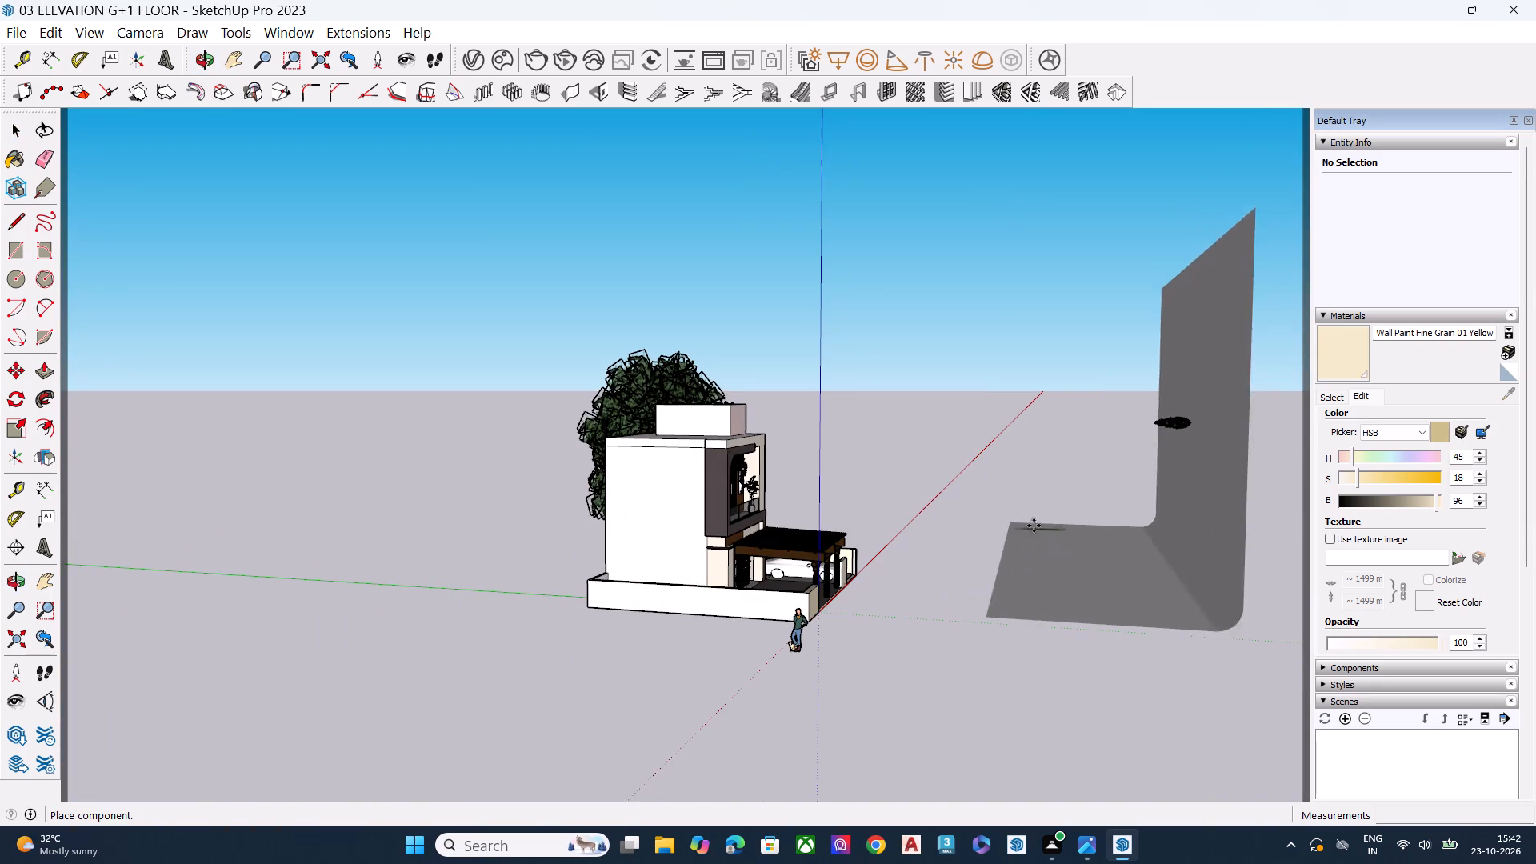
pyautogui.click(997, 530)
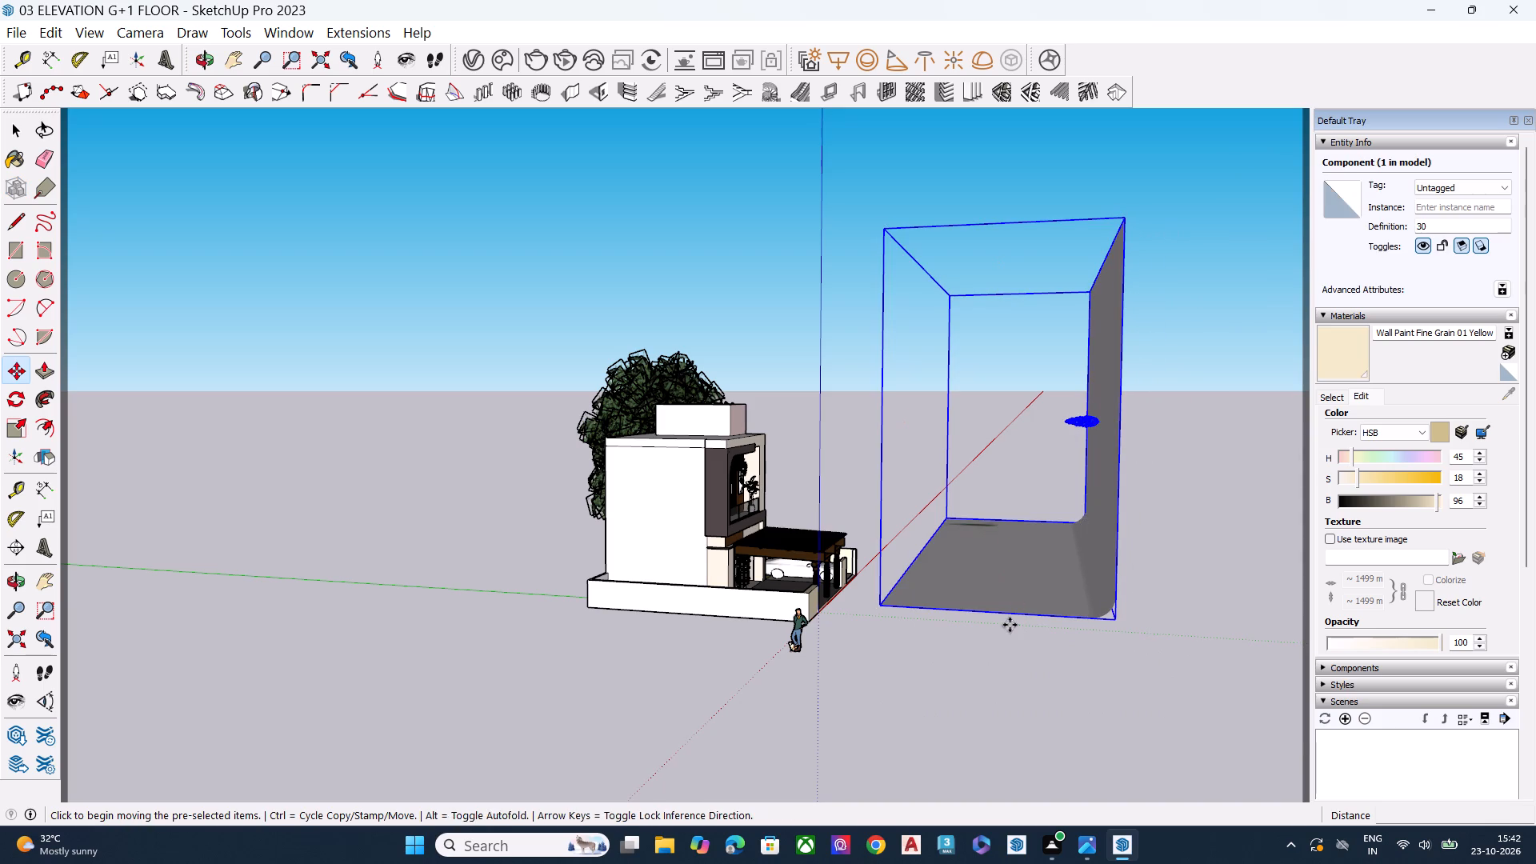
# Explode the imported conifer component to separate the plant from its backdrop.
pyautogui.press('space')
pyautogui.click(1058, 565)
pyautogui.rightClick(1058, 565)
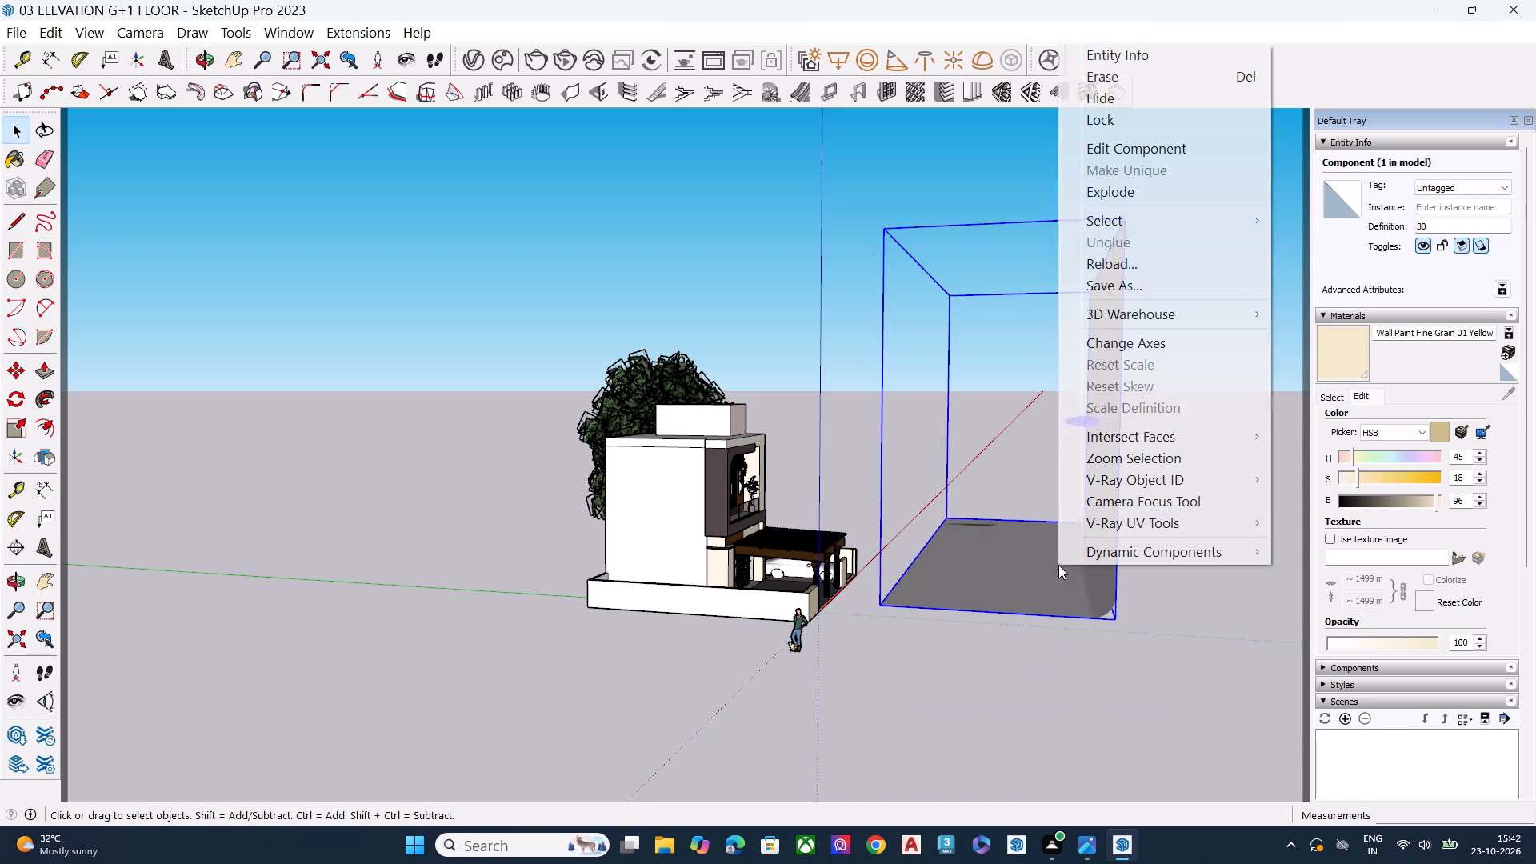
pyautogui.click(1130, 195)
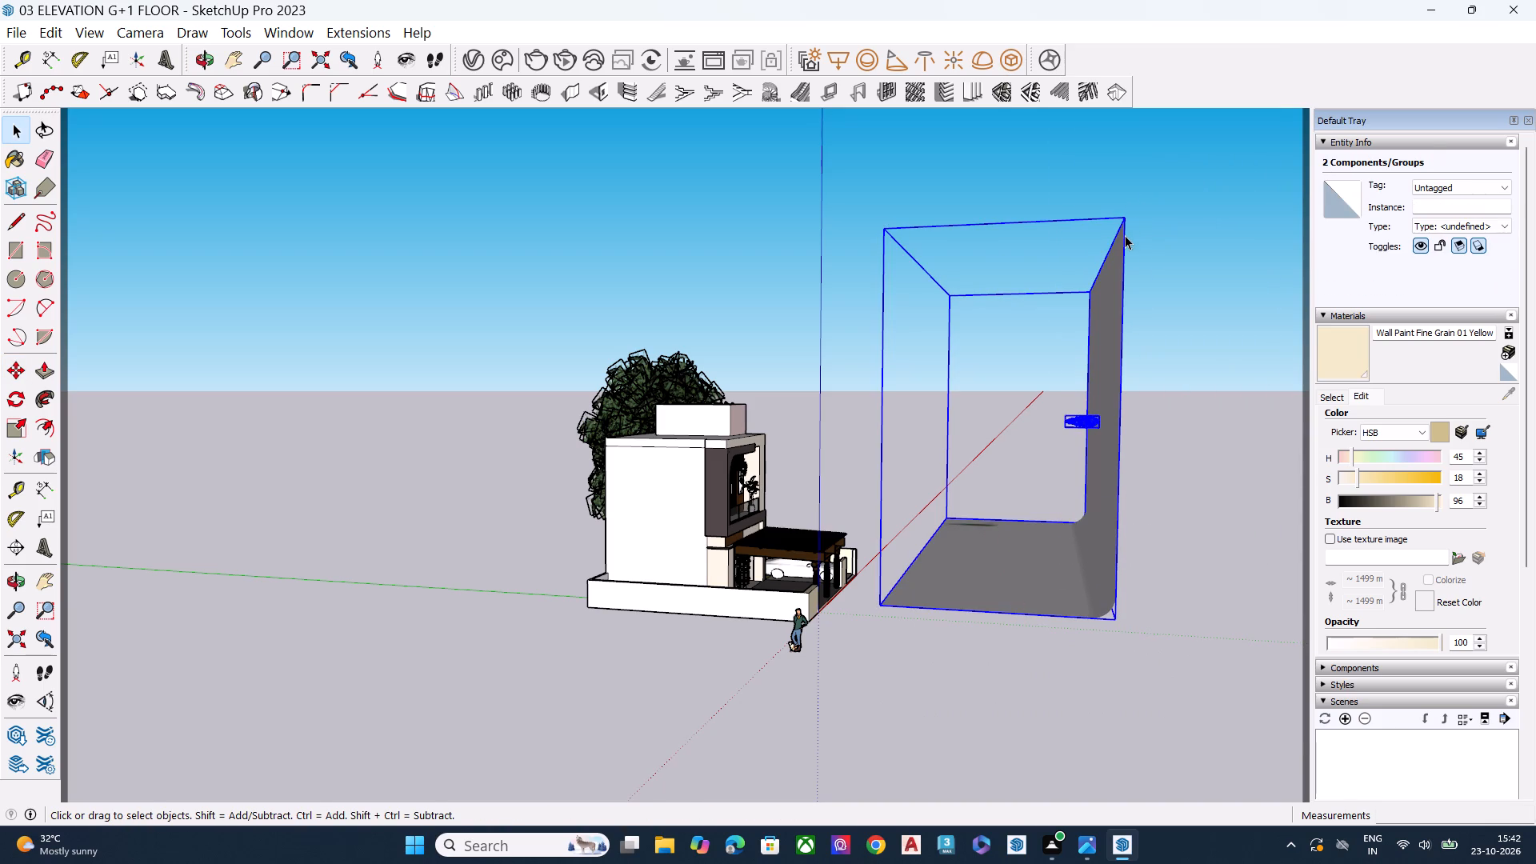
# Delete the large curved backdrop that came with the imported conifer.
pyautogui.scroll(4, 1086, 348)
pyautogui.click(1113, 342)
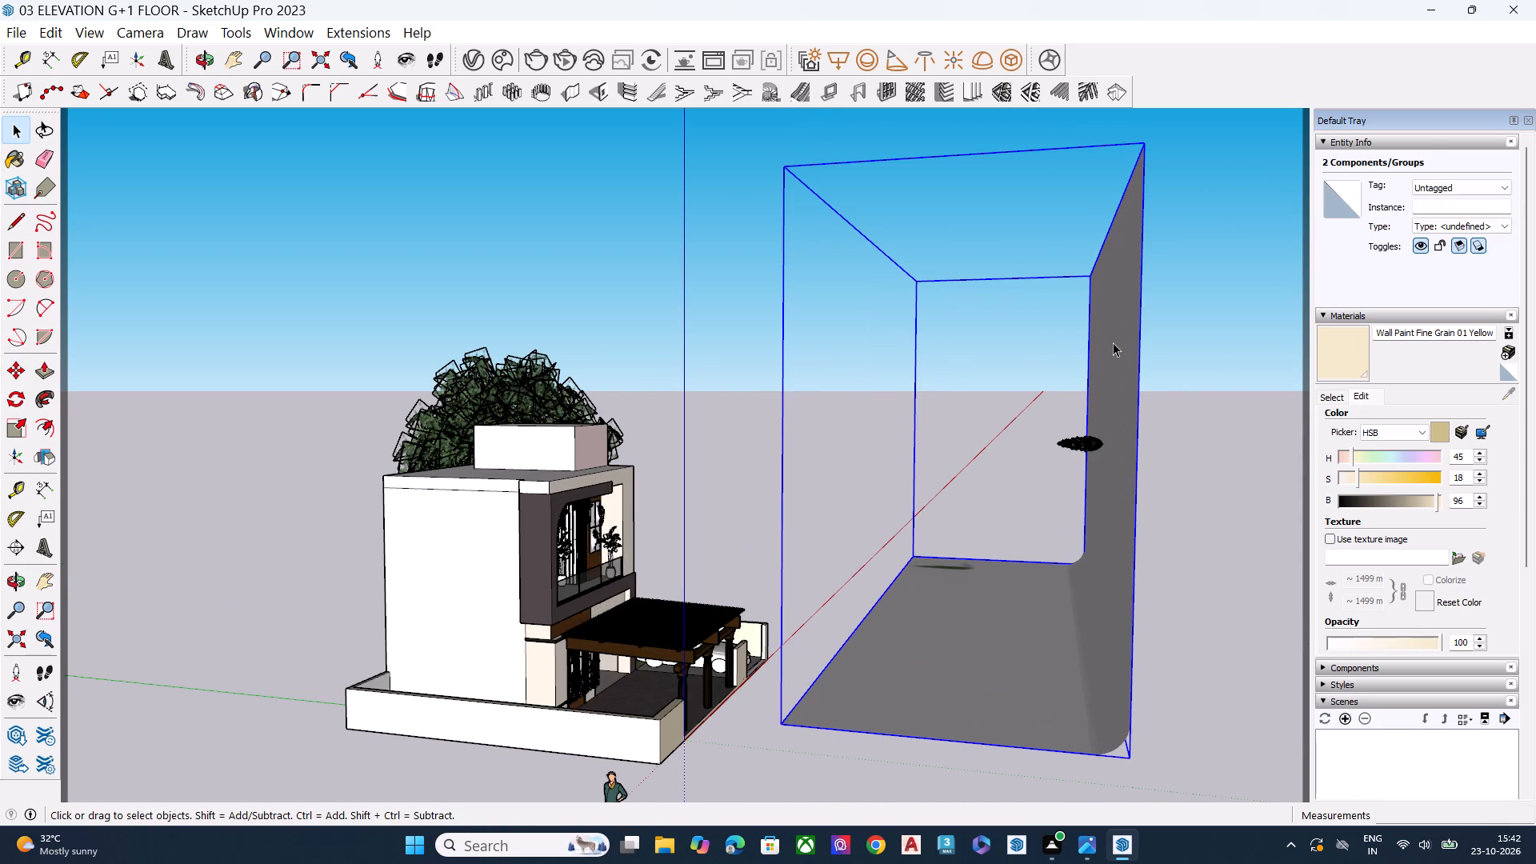
pyautogui.press('Delete')
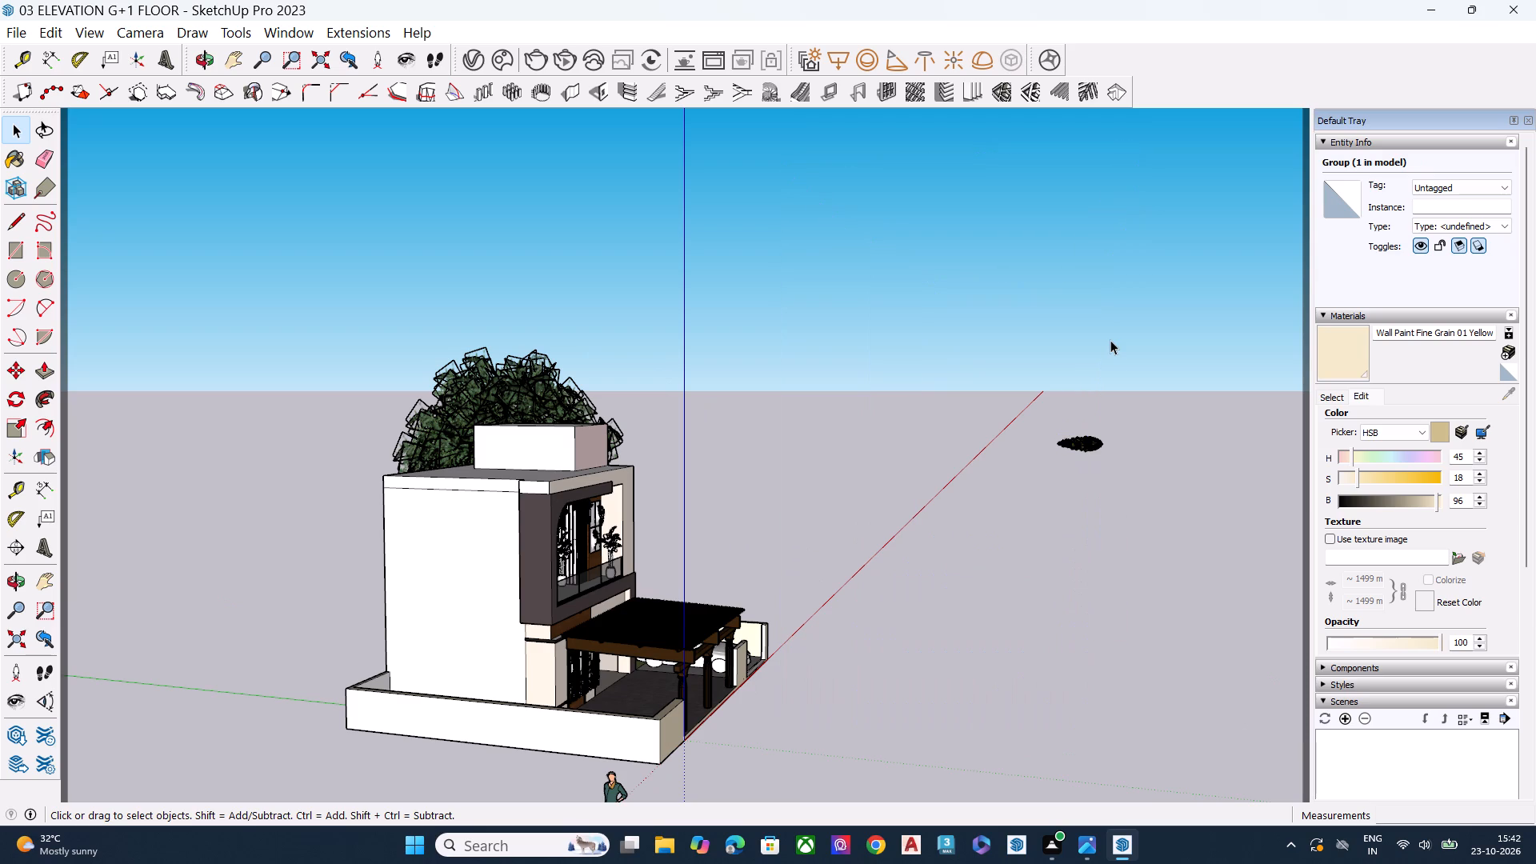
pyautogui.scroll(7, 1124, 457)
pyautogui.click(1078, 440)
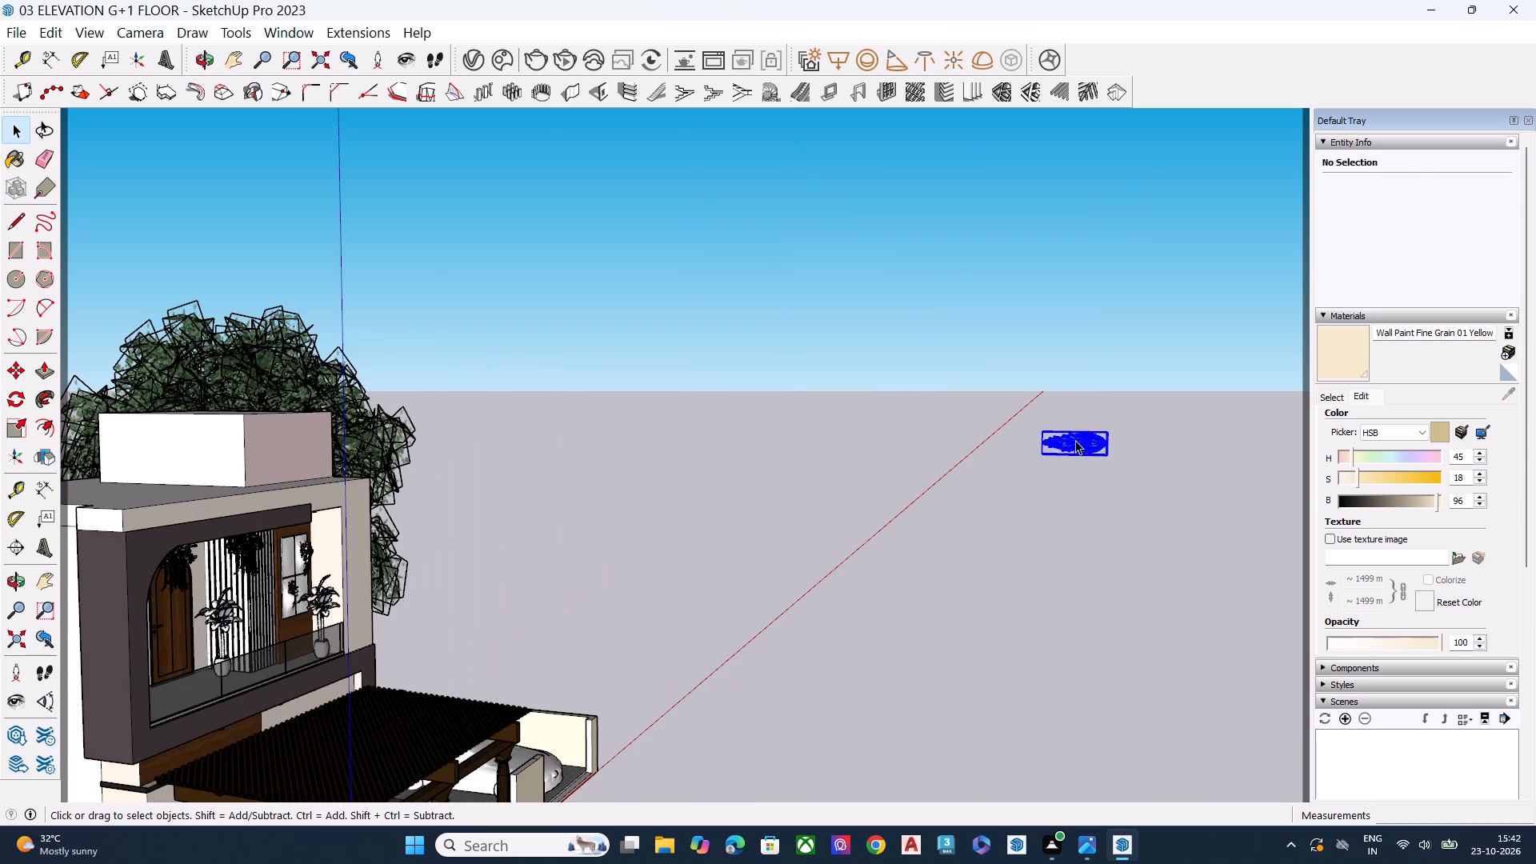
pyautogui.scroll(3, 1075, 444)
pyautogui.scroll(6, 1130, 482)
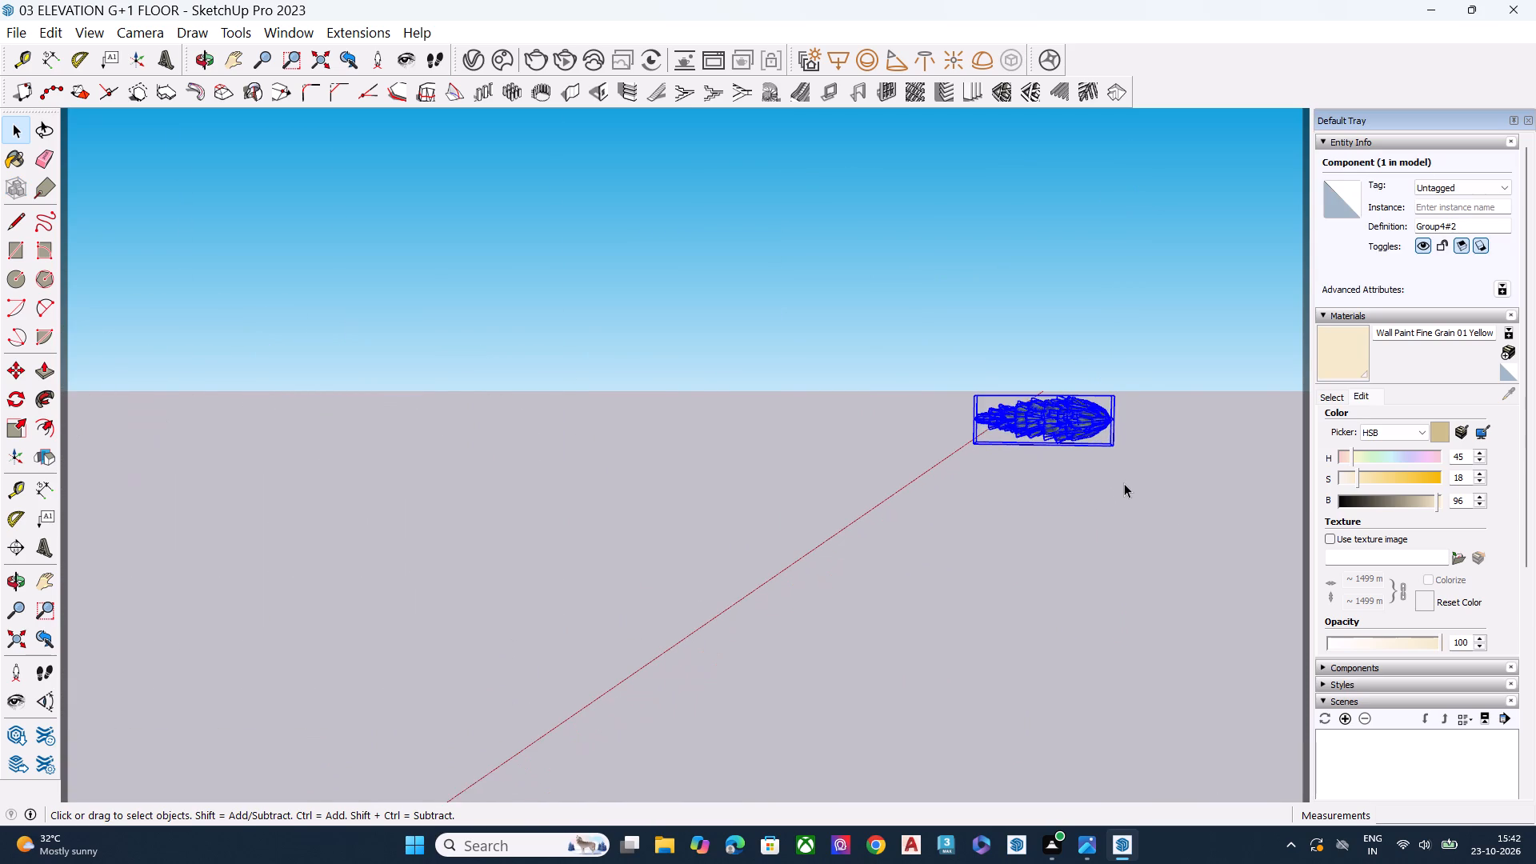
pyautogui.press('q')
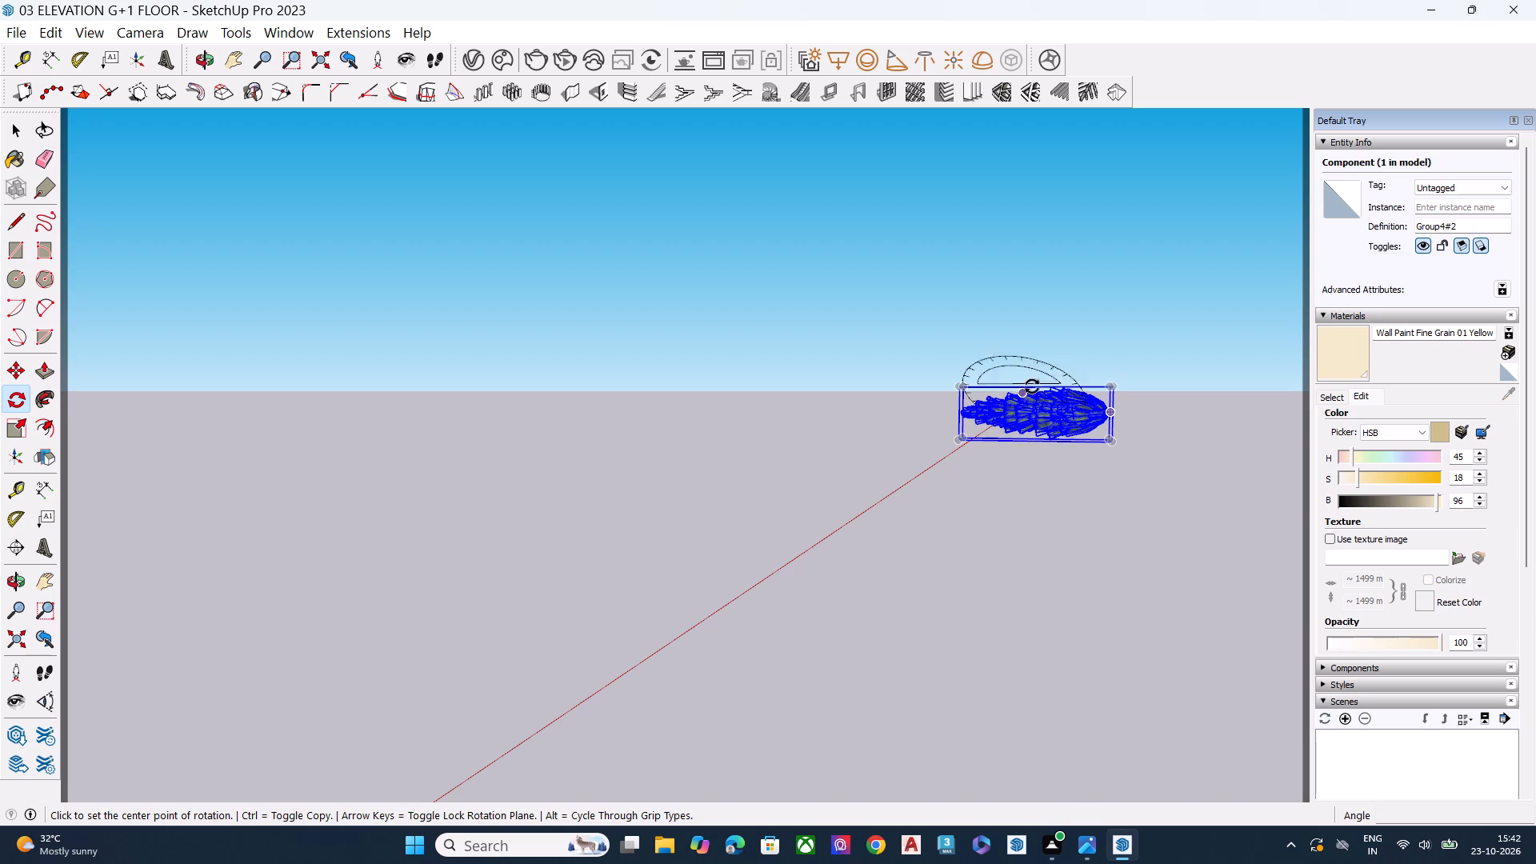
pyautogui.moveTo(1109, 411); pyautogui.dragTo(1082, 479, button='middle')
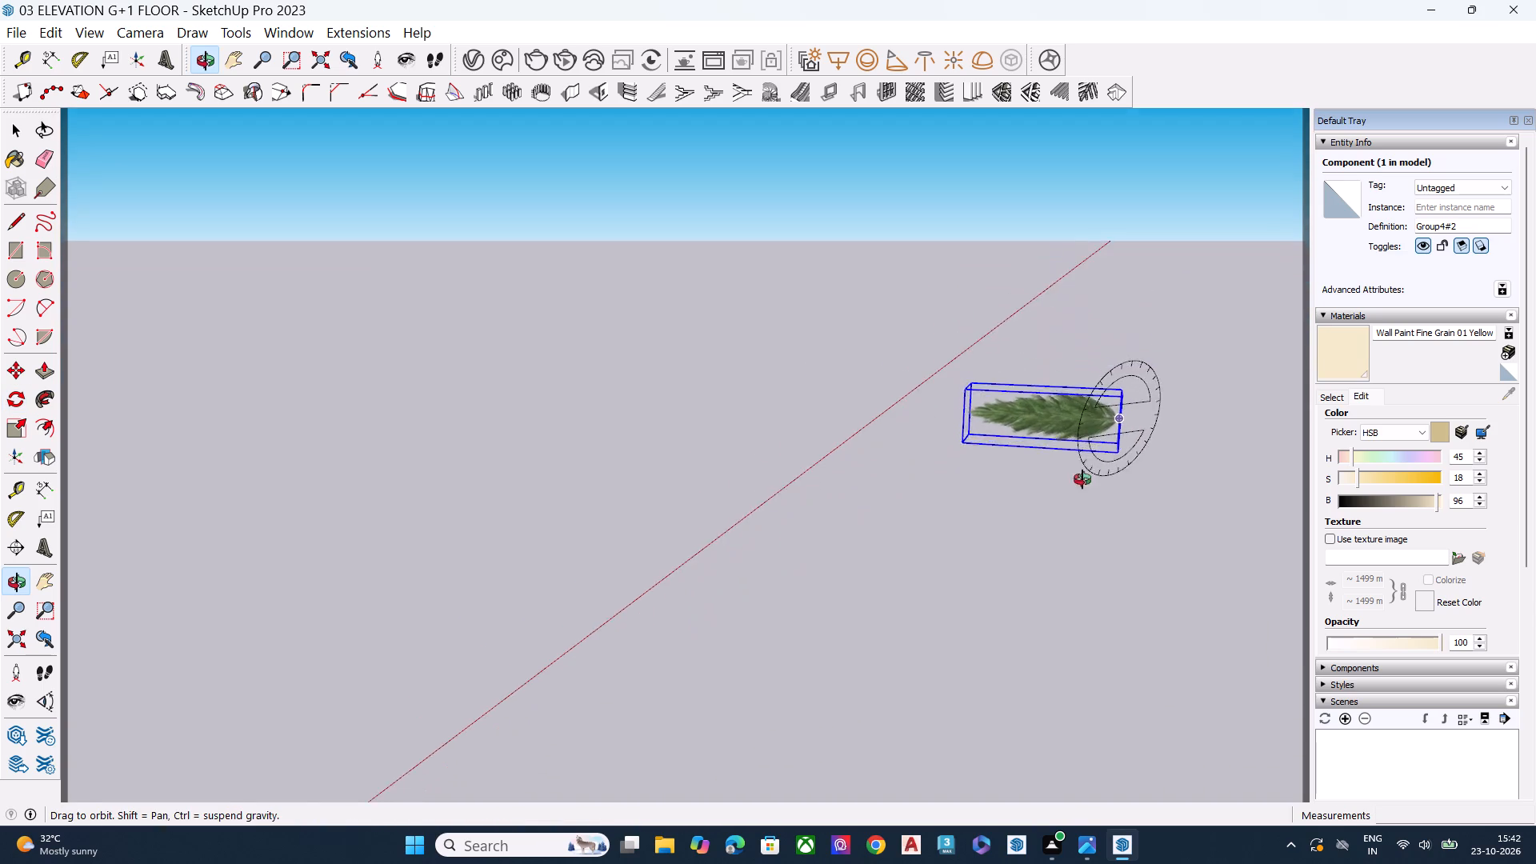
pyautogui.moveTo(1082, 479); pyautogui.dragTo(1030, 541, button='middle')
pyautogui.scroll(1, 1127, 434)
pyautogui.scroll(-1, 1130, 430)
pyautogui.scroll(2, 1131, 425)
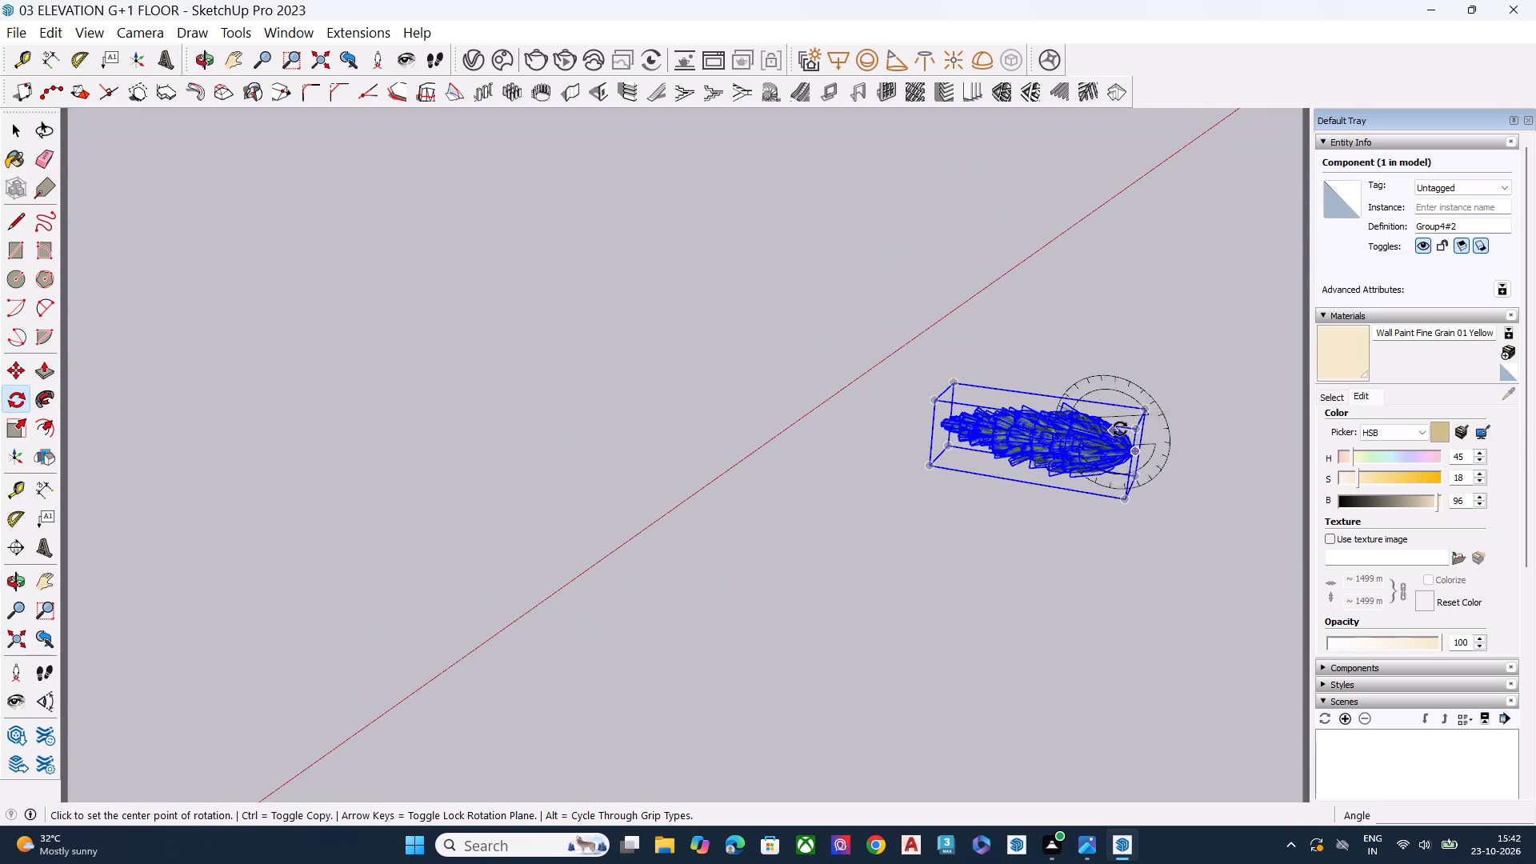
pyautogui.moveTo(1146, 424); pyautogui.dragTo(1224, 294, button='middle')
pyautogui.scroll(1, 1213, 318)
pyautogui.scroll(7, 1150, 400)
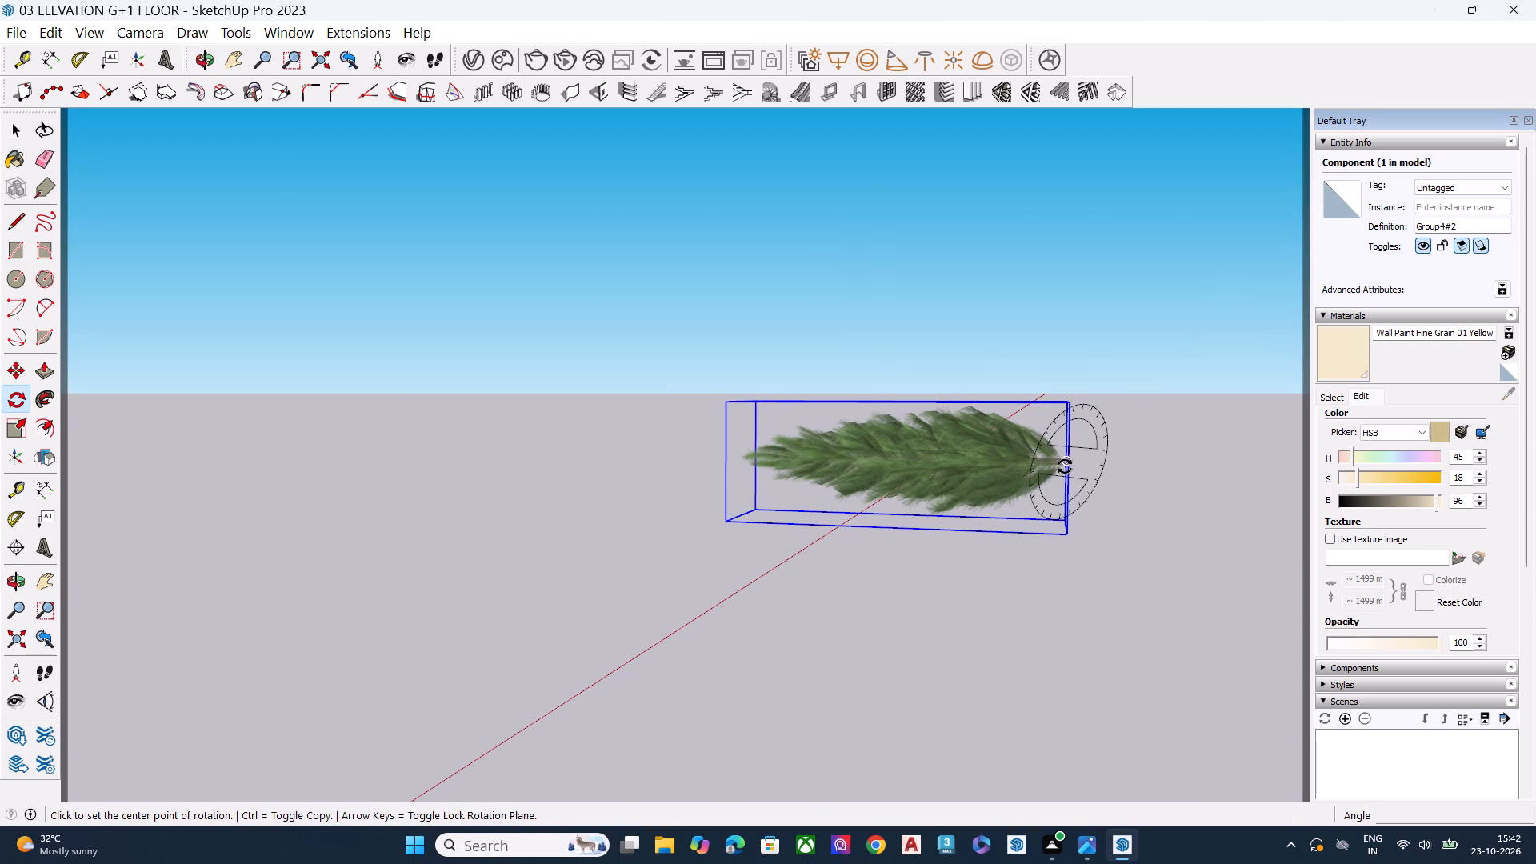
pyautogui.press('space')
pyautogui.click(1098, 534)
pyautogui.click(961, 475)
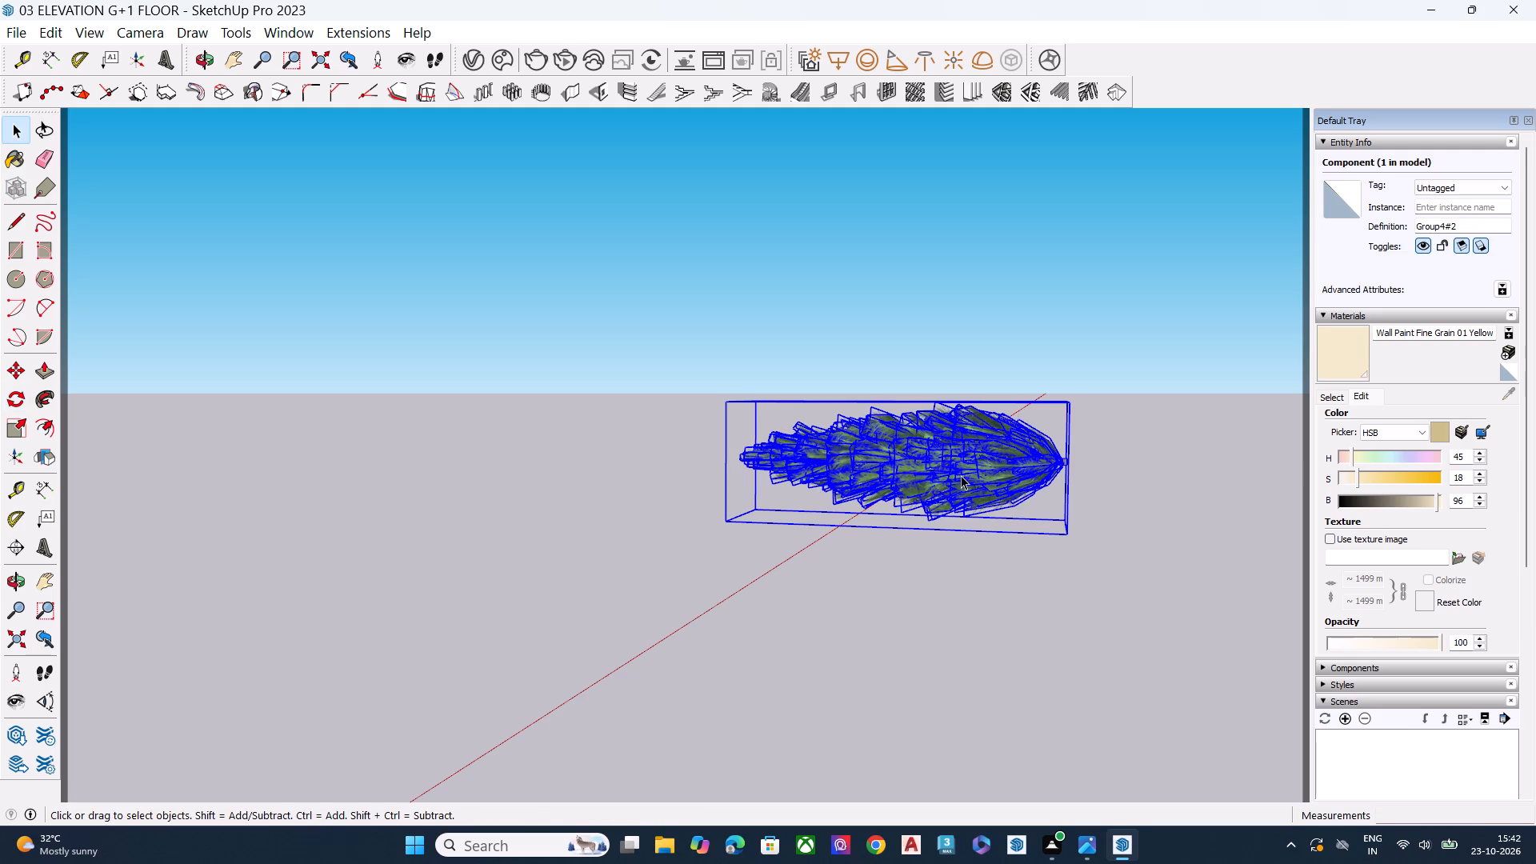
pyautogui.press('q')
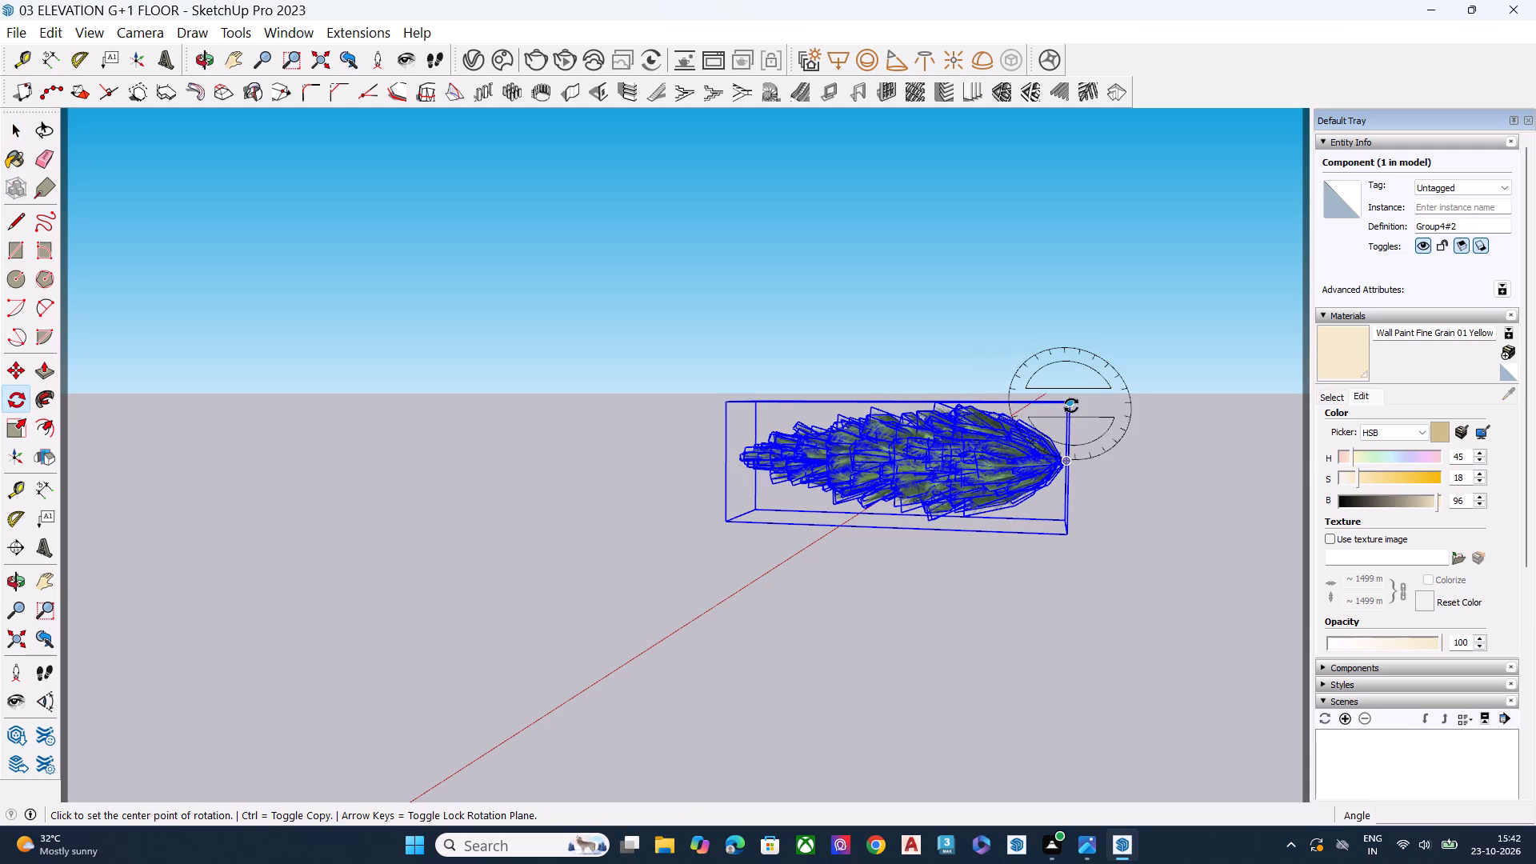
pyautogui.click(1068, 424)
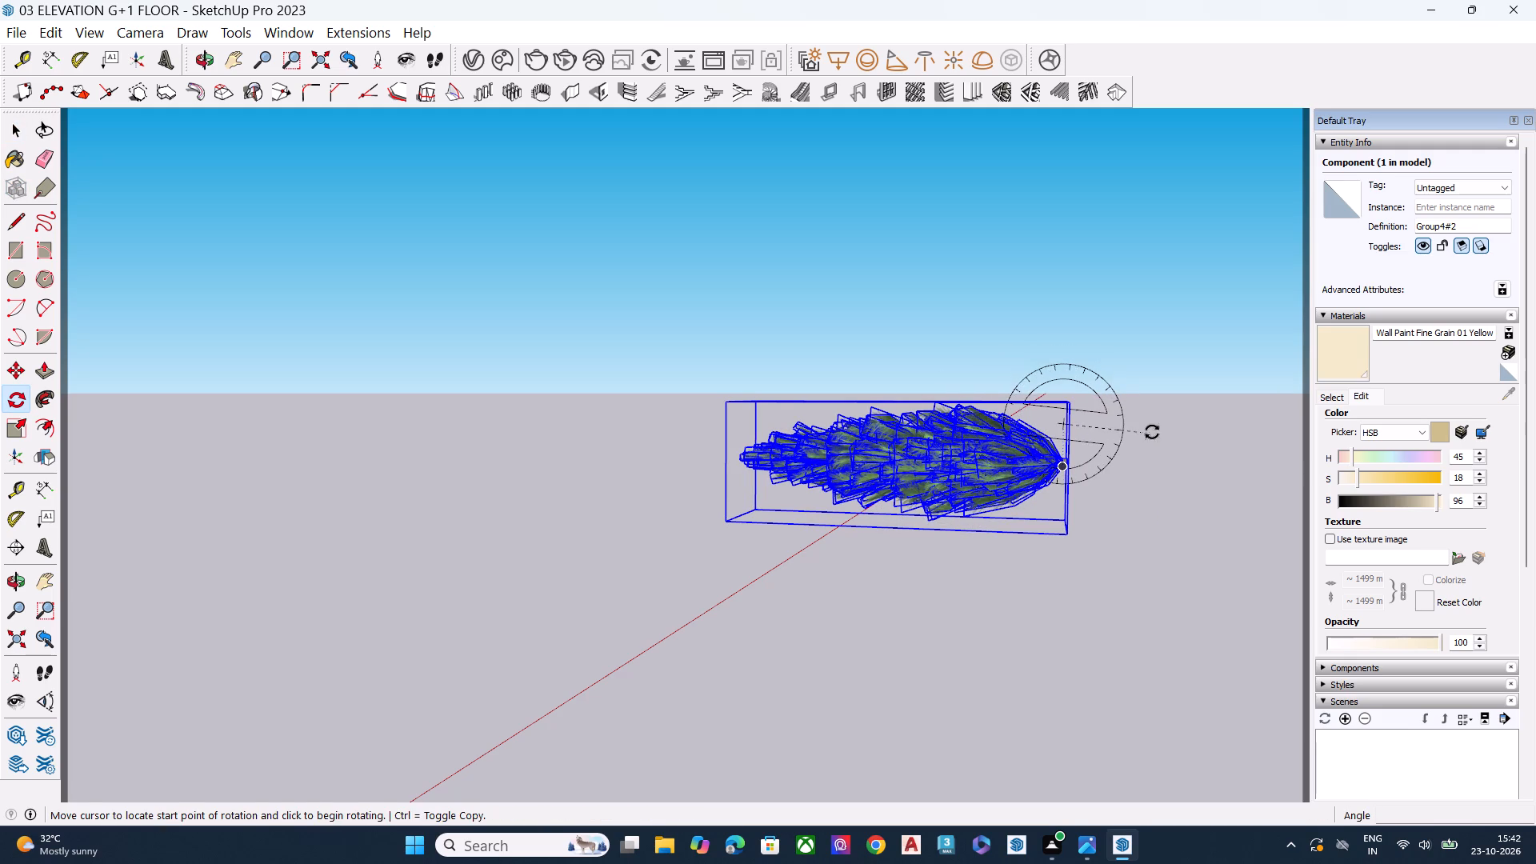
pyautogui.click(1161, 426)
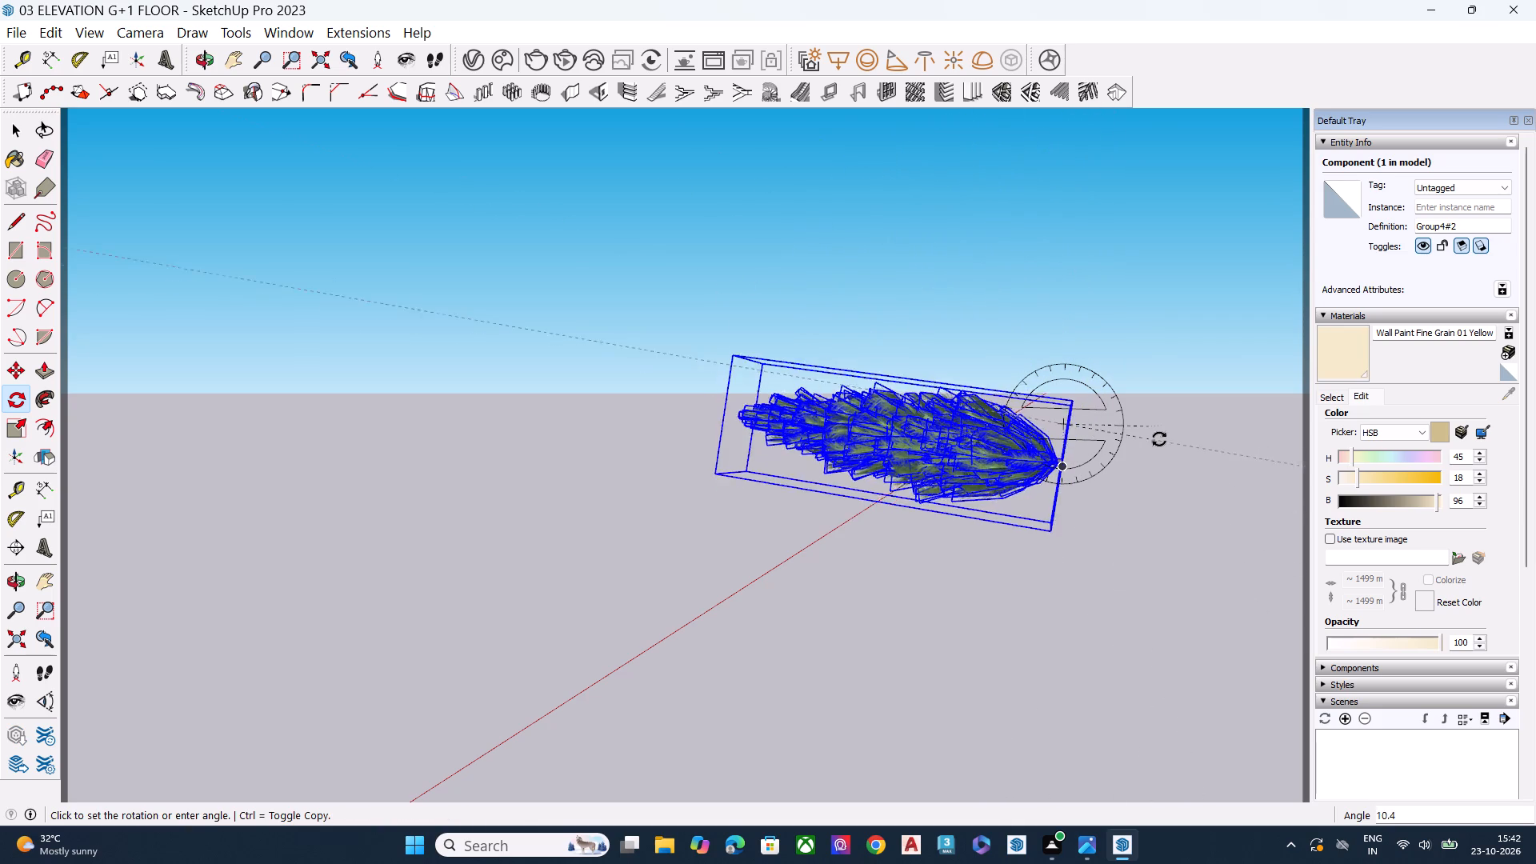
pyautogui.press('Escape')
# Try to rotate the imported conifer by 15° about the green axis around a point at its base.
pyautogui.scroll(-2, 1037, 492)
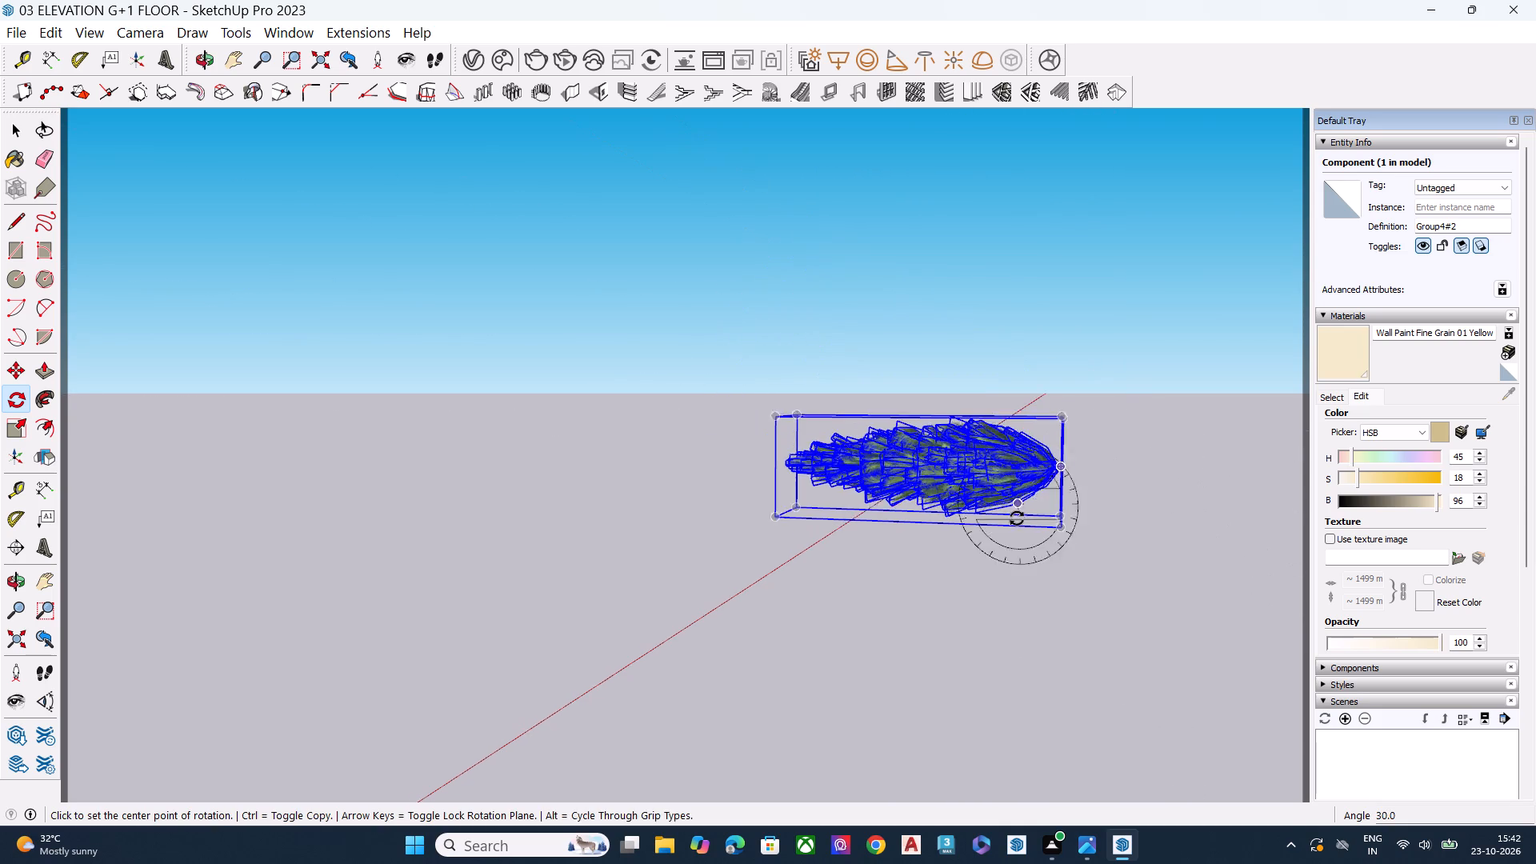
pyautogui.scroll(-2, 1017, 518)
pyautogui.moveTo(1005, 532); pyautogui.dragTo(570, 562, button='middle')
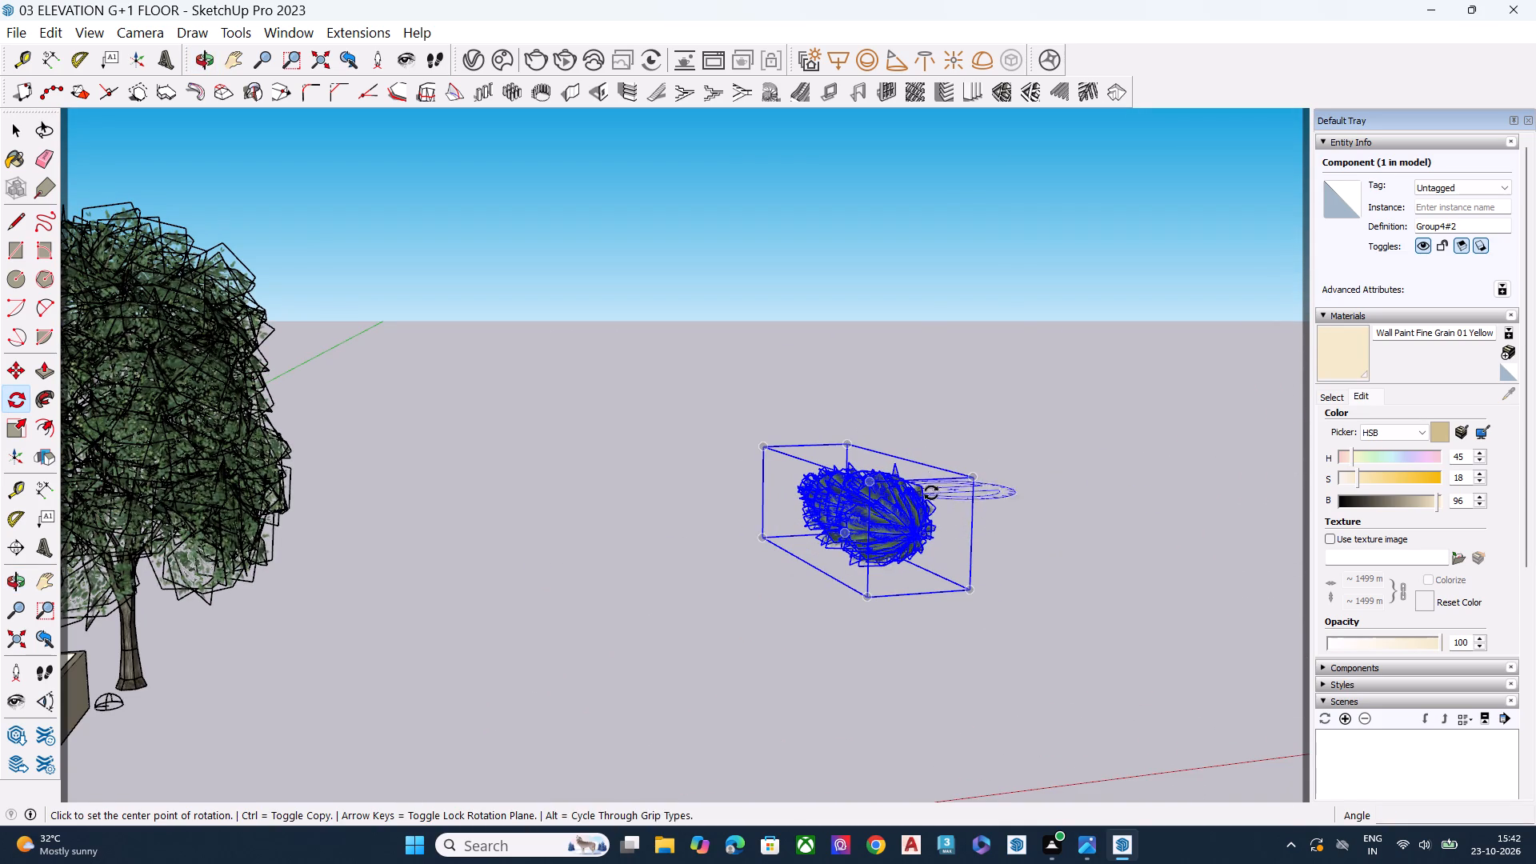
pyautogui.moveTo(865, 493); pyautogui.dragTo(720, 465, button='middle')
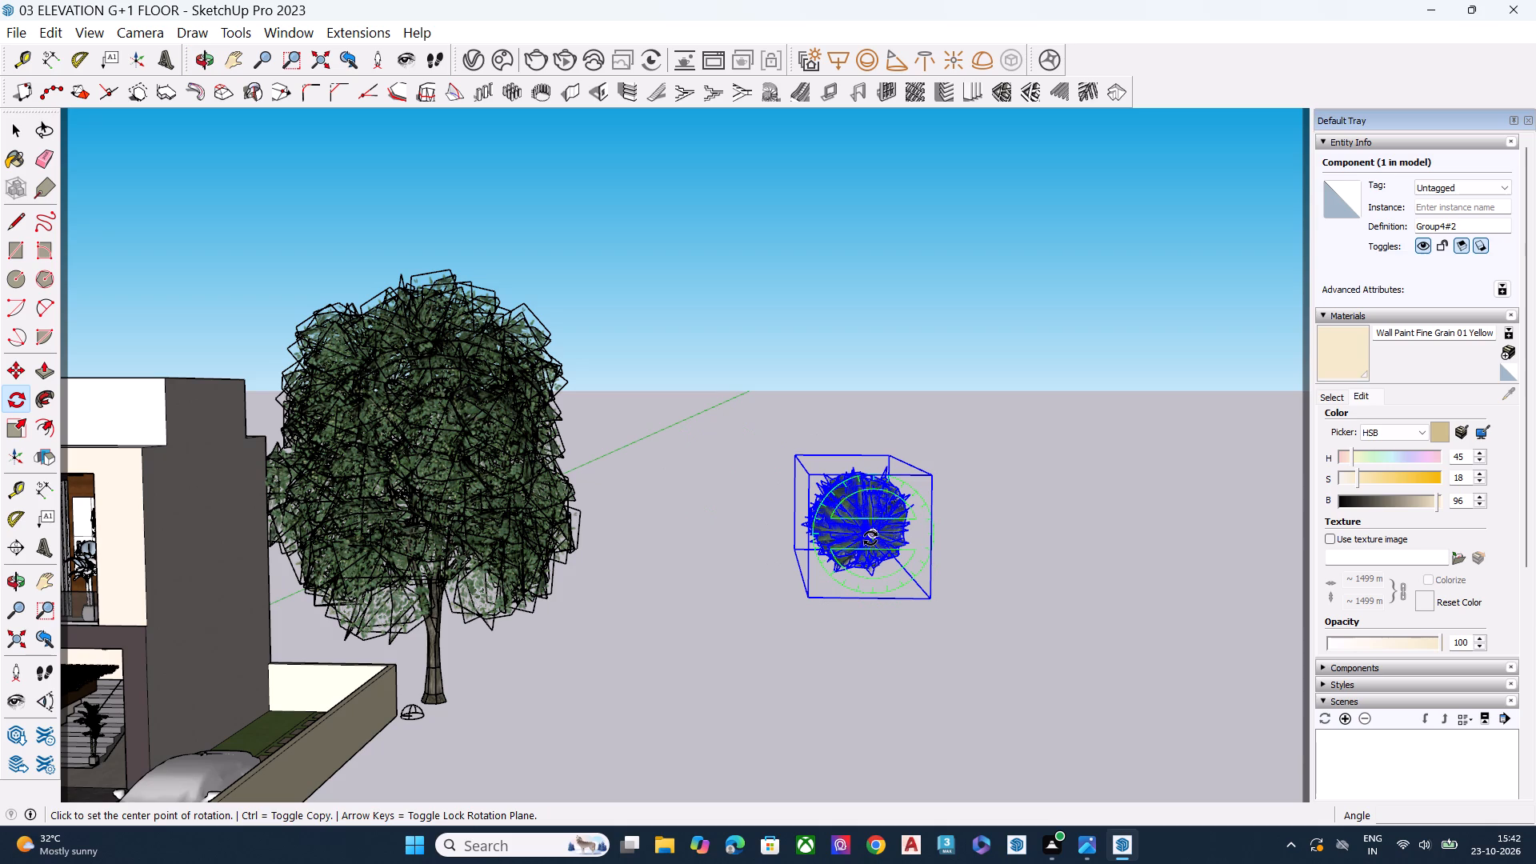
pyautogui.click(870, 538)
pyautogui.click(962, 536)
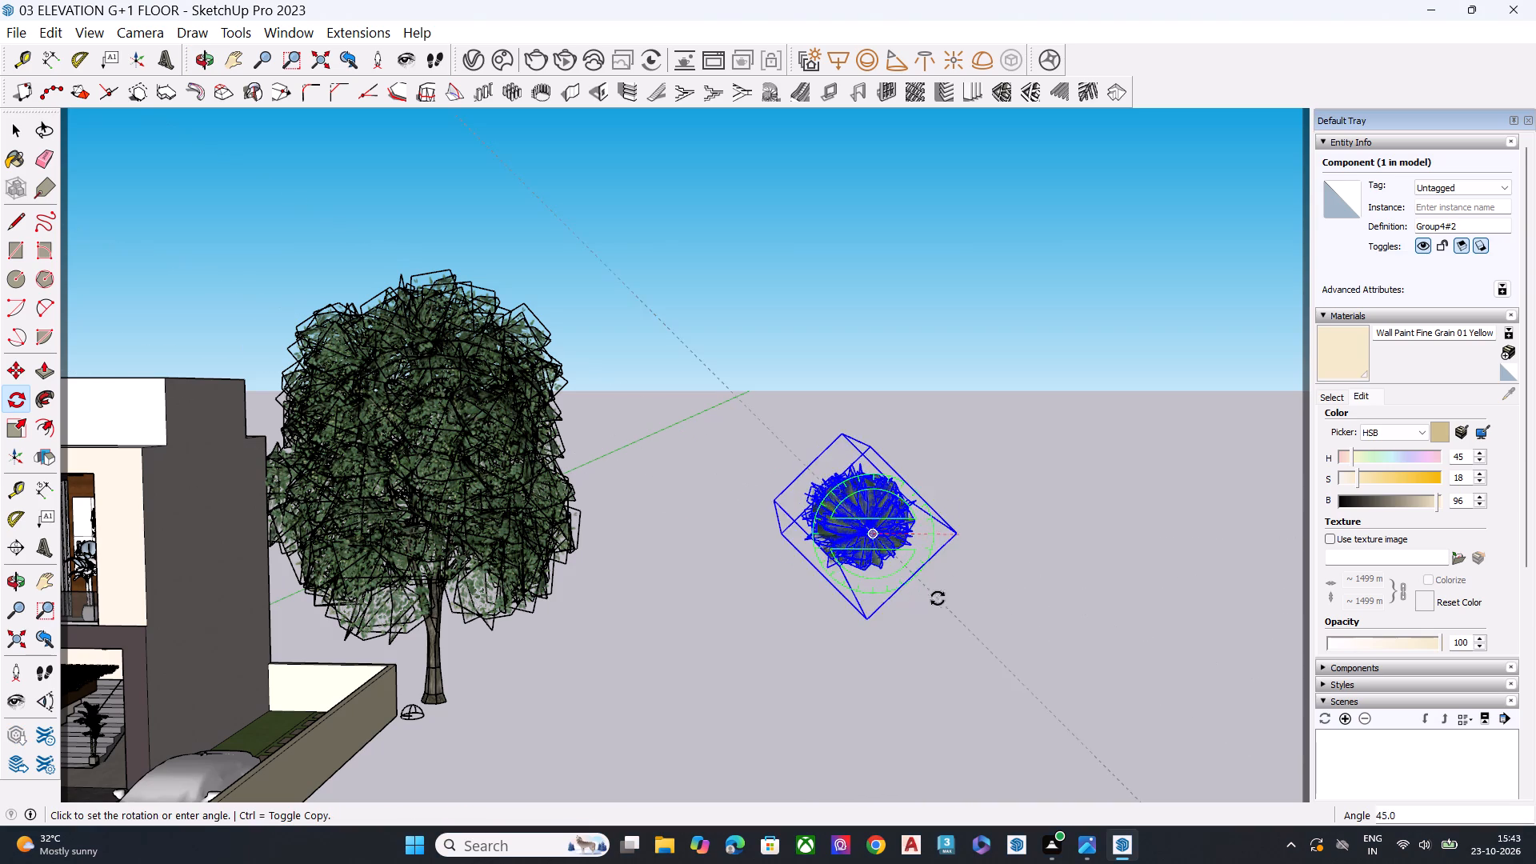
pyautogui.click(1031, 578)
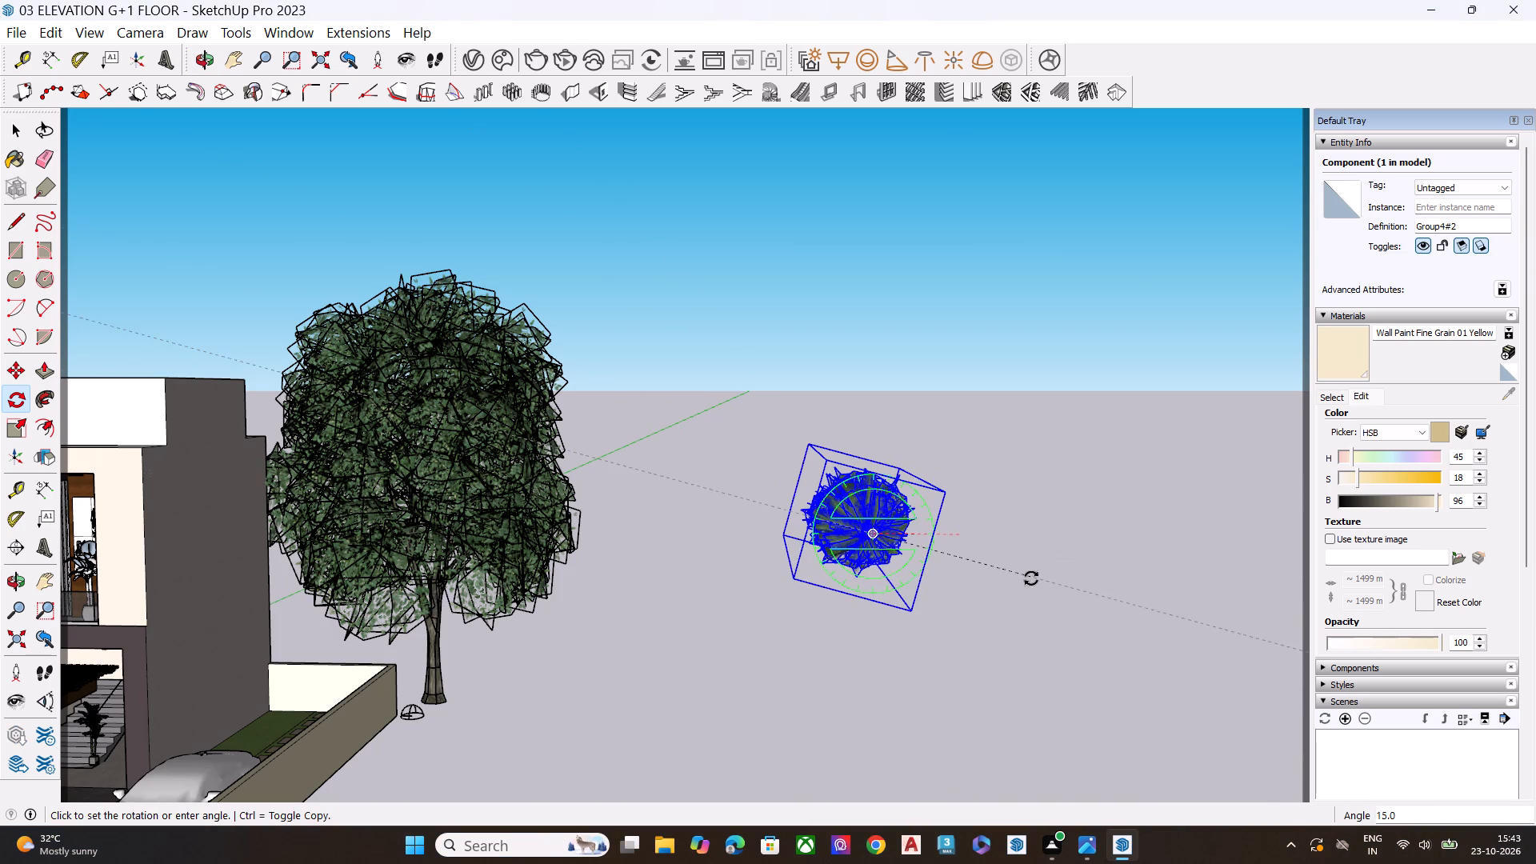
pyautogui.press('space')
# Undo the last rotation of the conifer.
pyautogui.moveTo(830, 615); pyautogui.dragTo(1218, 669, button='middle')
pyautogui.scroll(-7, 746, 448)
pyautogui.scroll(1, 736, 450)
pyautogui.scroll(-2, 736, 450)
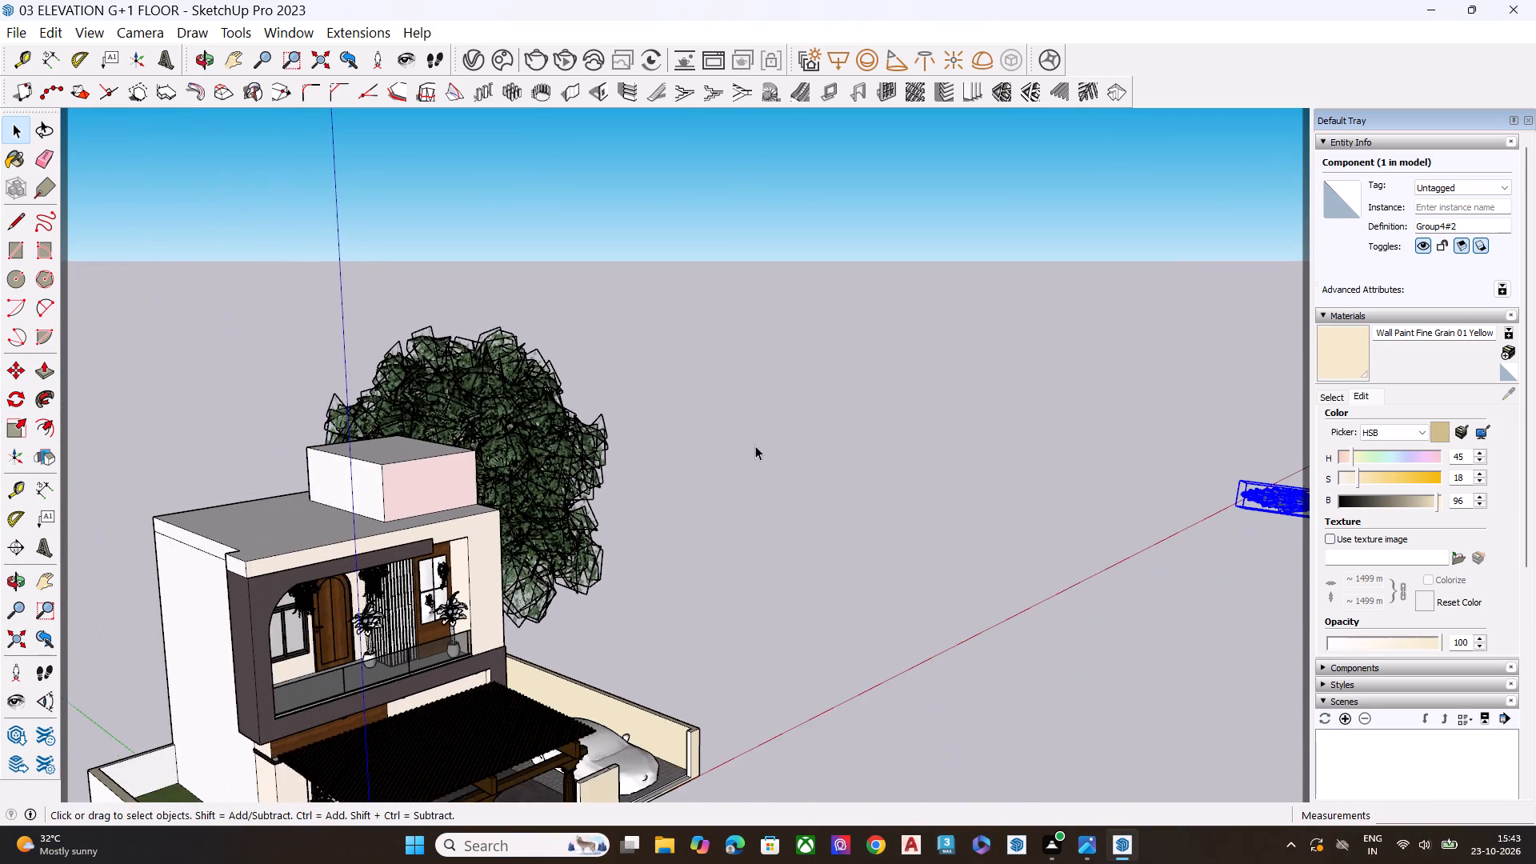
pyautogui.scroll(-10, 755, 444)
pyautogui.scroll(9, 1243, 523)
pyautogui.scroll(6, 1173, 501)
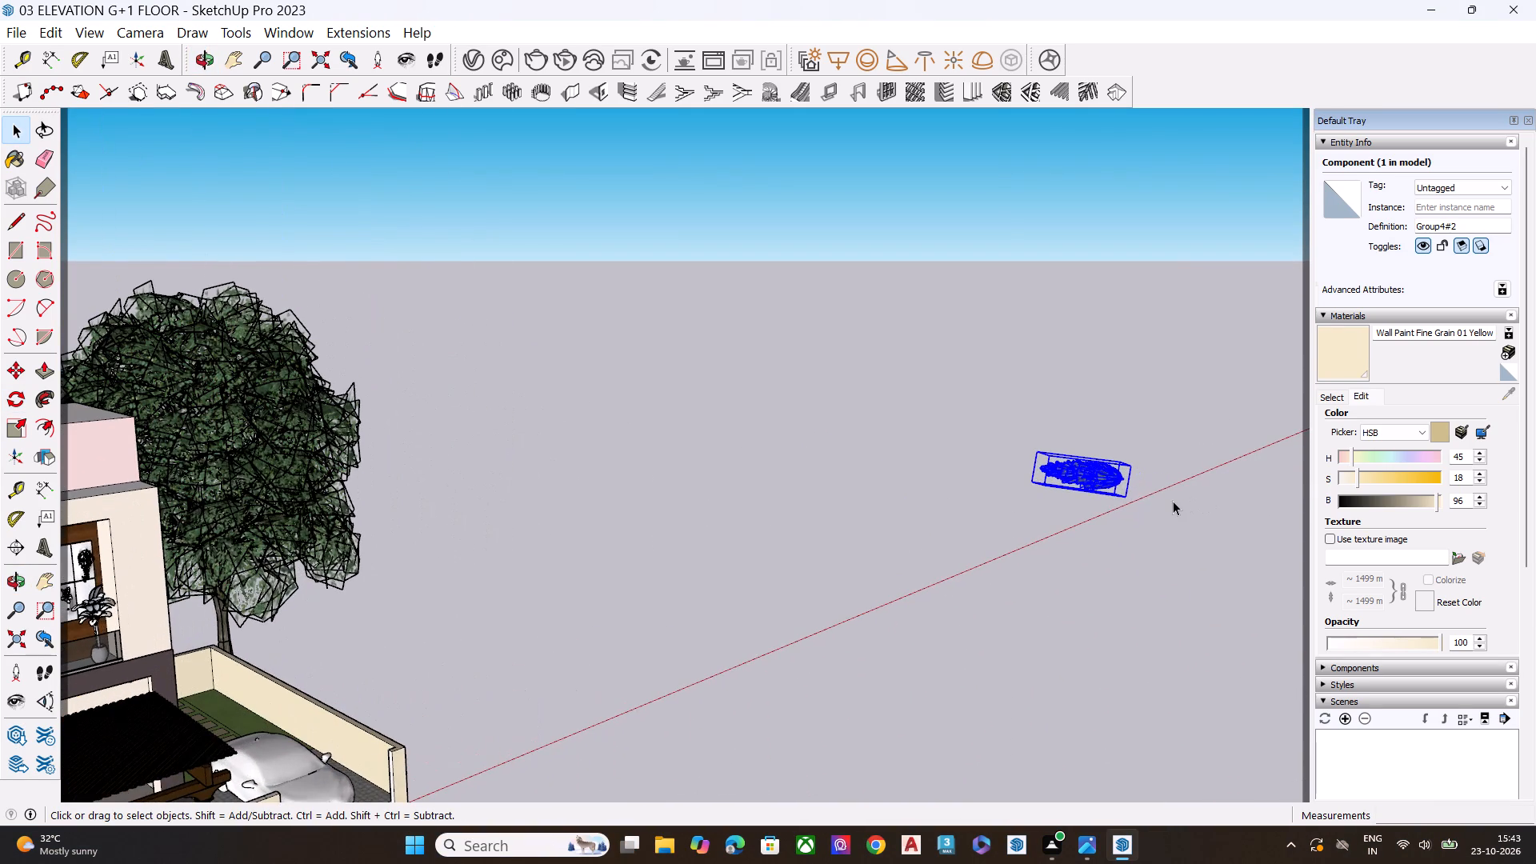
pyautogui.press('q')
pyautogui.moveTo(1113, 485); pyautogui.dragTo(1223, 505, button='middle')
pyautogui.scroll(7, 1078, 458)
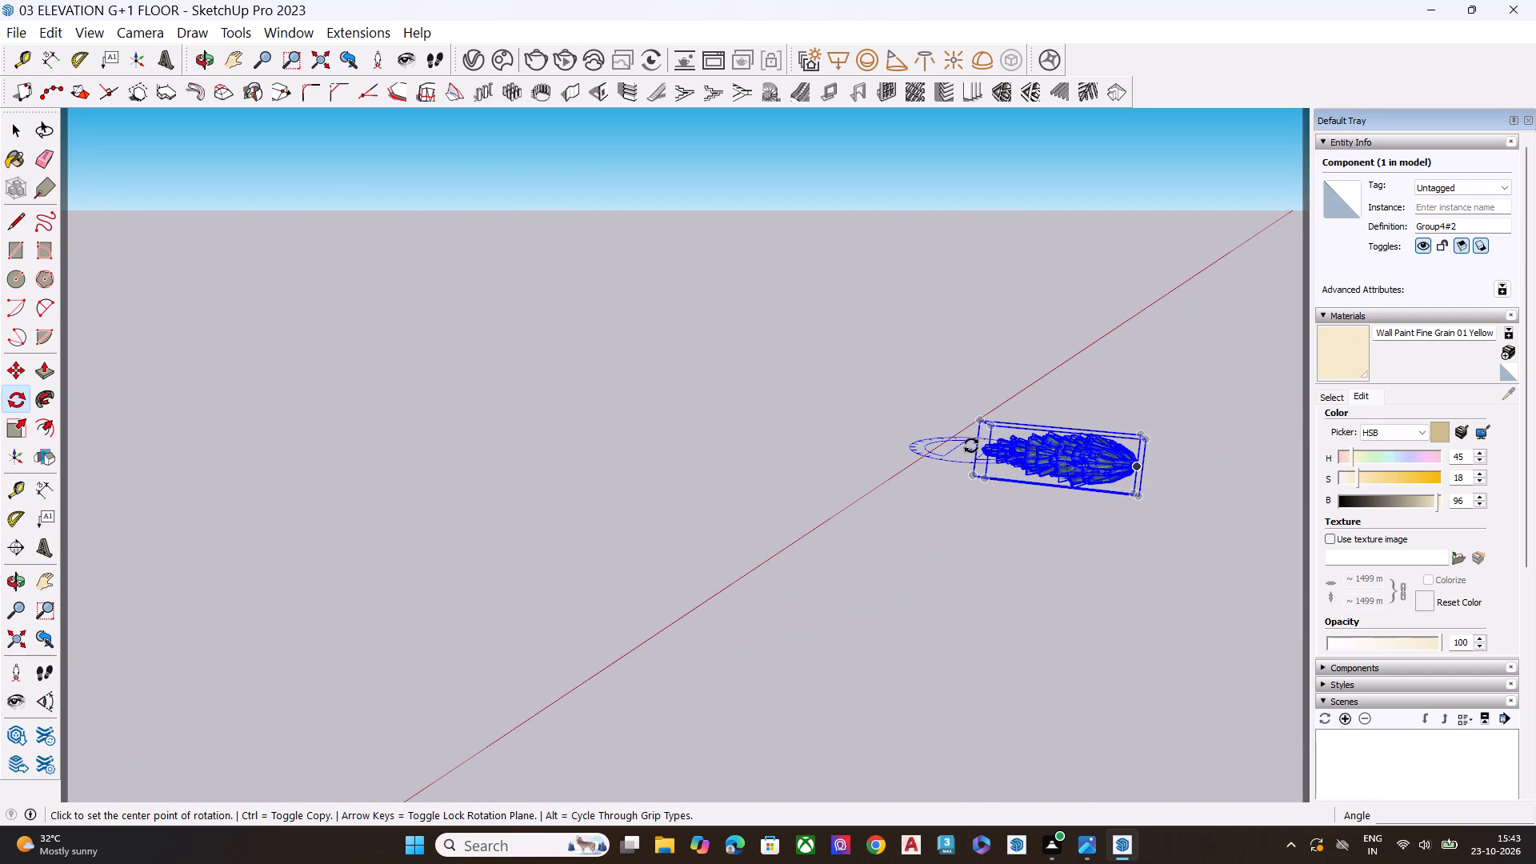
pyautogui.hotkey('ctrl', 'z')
# Rotate the lying conifer 90° about the red axis, pivoting at its base, so that it stands upright.
pyautogui.moveTo(1123, 508); pyautogui.dragTo(1257, 418, button='middle')
pyautogui.scroll(5, 1045, 455)
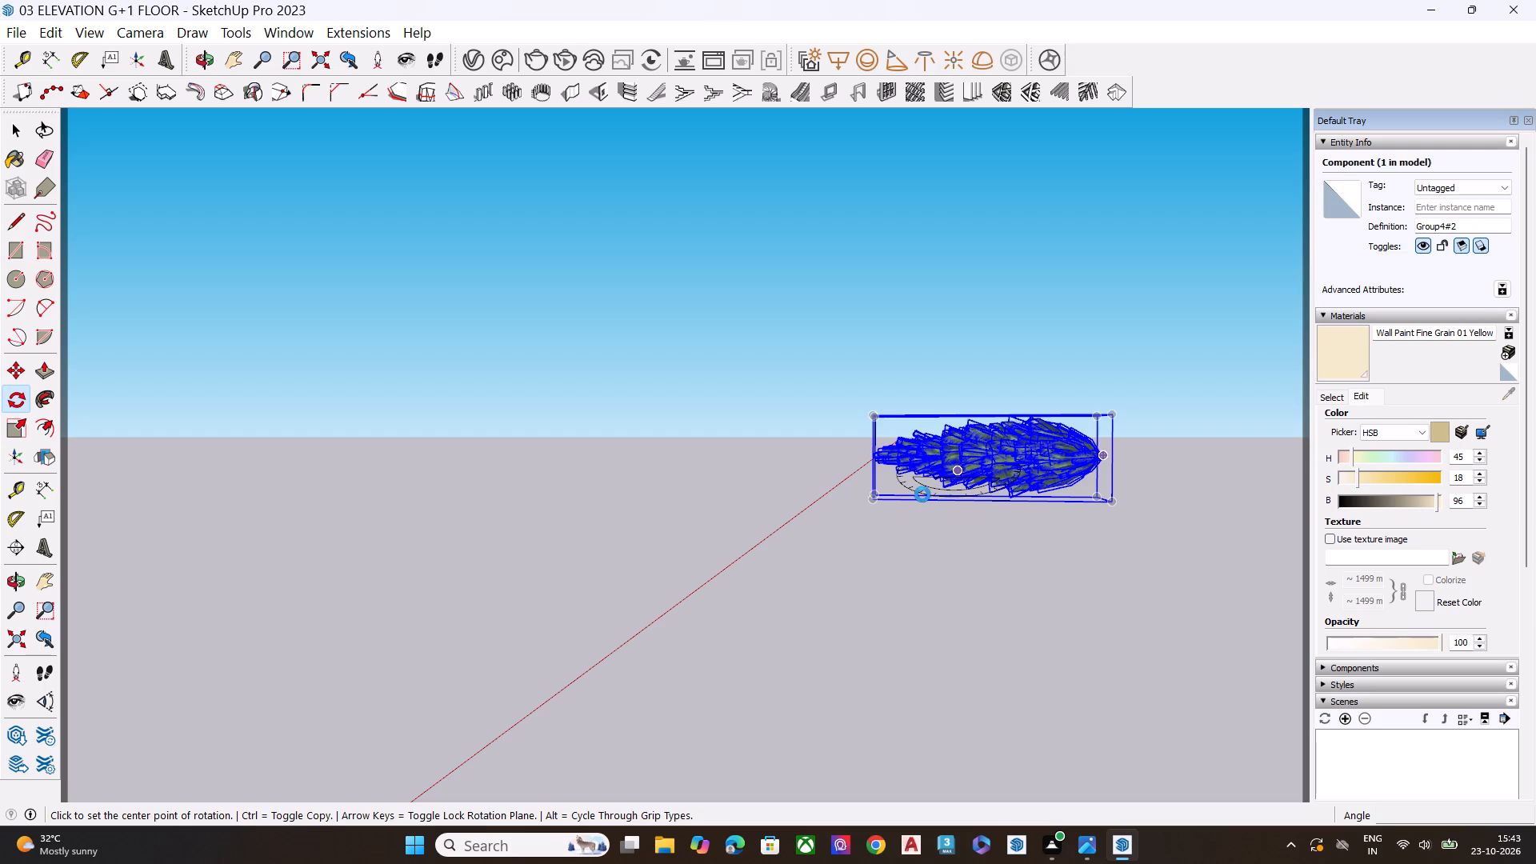
pyautogui.scroll(-4, 982, 521)
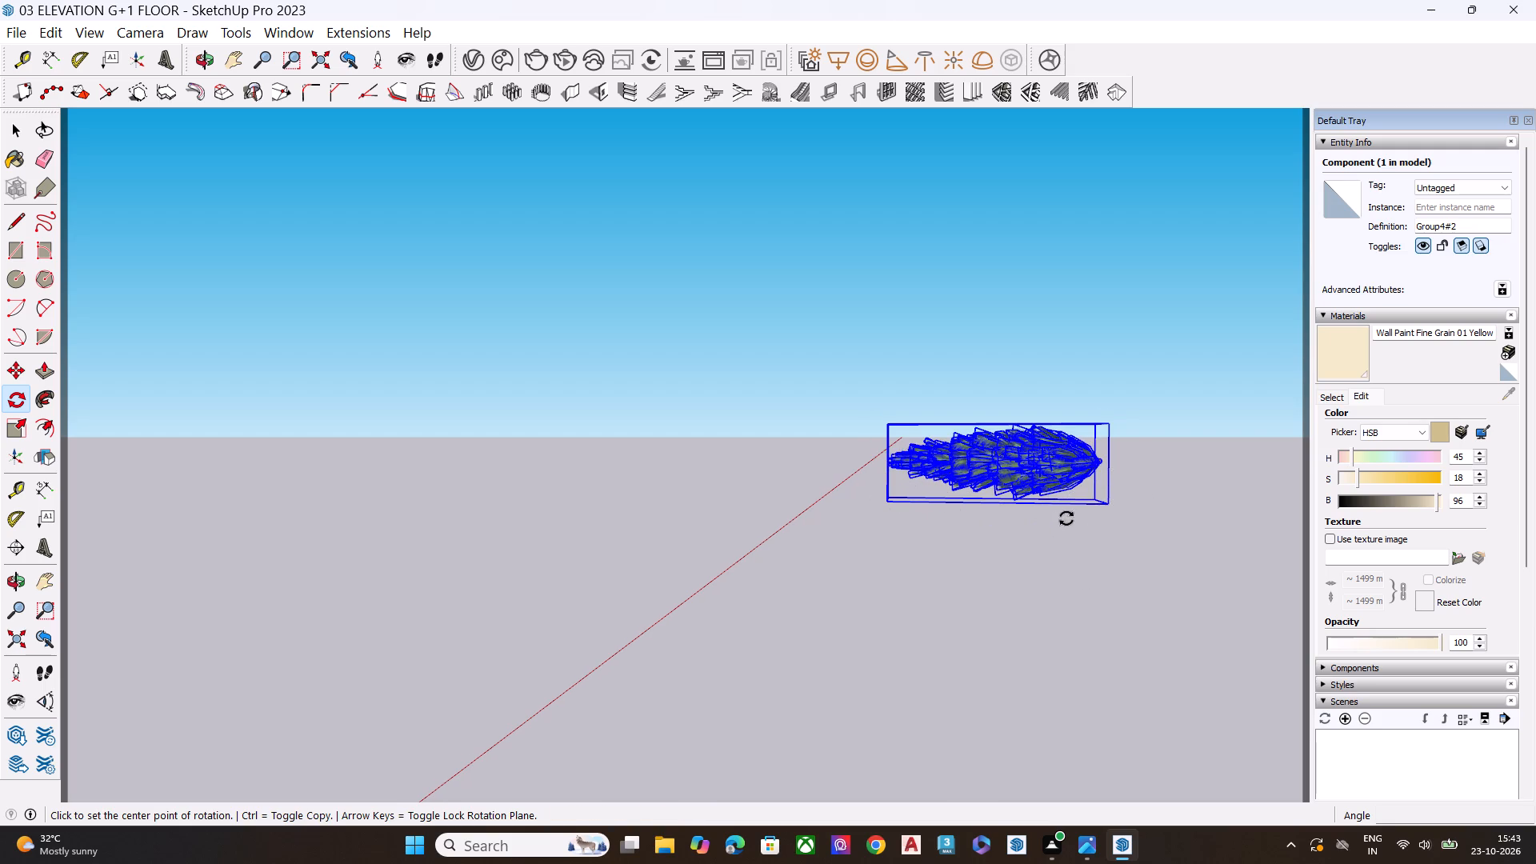
pyautogui.moveTo(1099, 485); pyautogui.dragTo(627, 489, button='middle')
pyautogui.scroll(-1, 627, 489)
pyautogui.scroll(5, 910, 470)
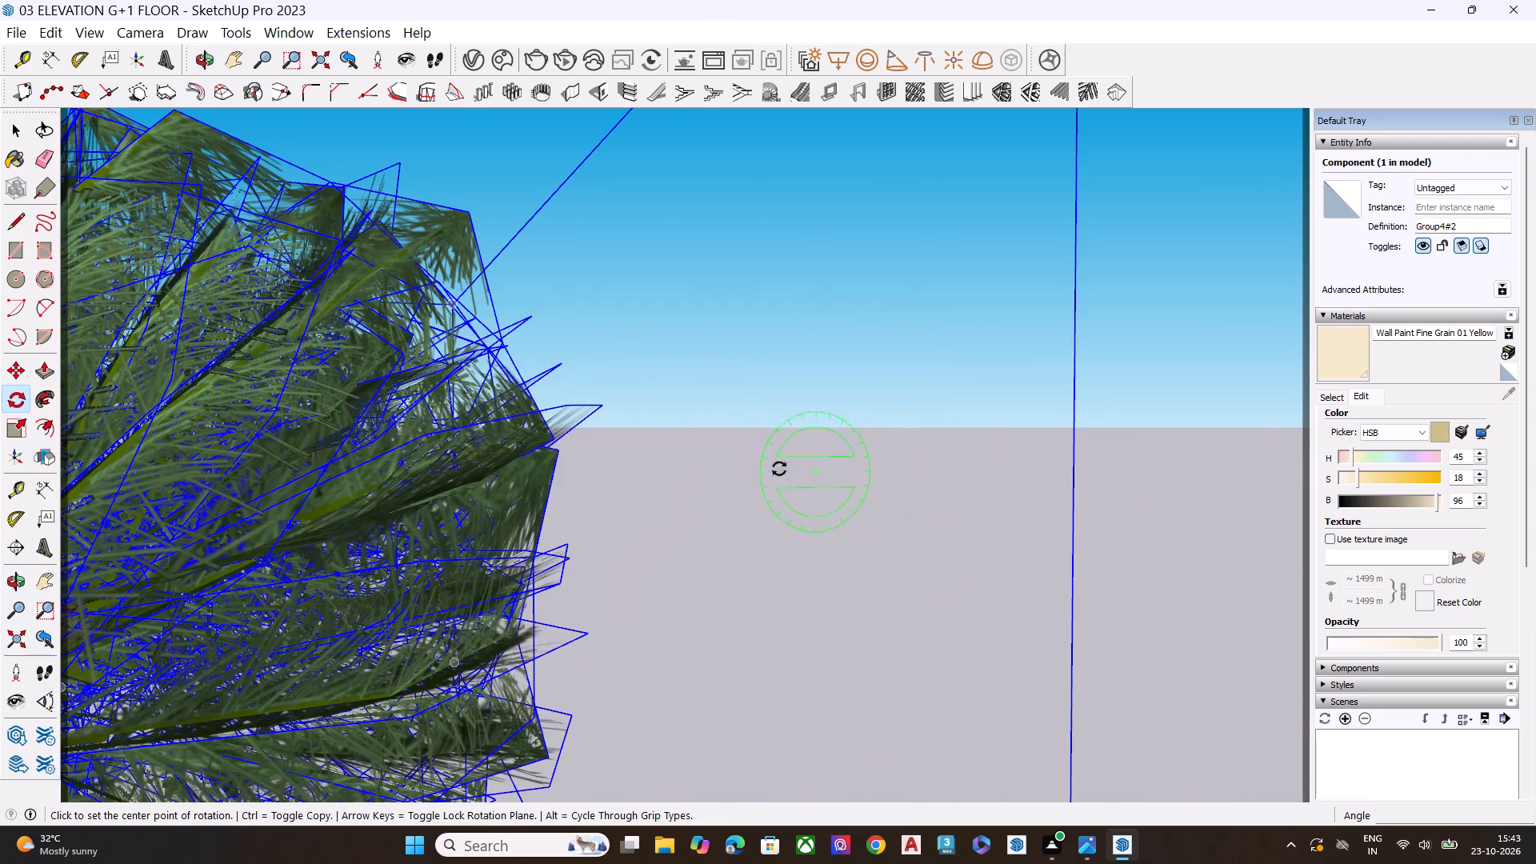
pyautogui.scroll(-7, 706, 472)
pyautogui.moveTo(778, 503); pyautogui.dragTo(437, 507, button='middle')
pyautogui.scroll(1, 438, 506)
pyautogui.scroll(-1, 446, 502)
pyautogui.scroll(1, 450, 501)
pyautogui.scroll(-5, 802, 502)
pyautogui.scroll(1, 838, 523)
pyautogui.scroll(-2, 838, 523)
pyautogui.scroll(1, 839, 524)
pyautogui.scroll(-5, 842, 526)
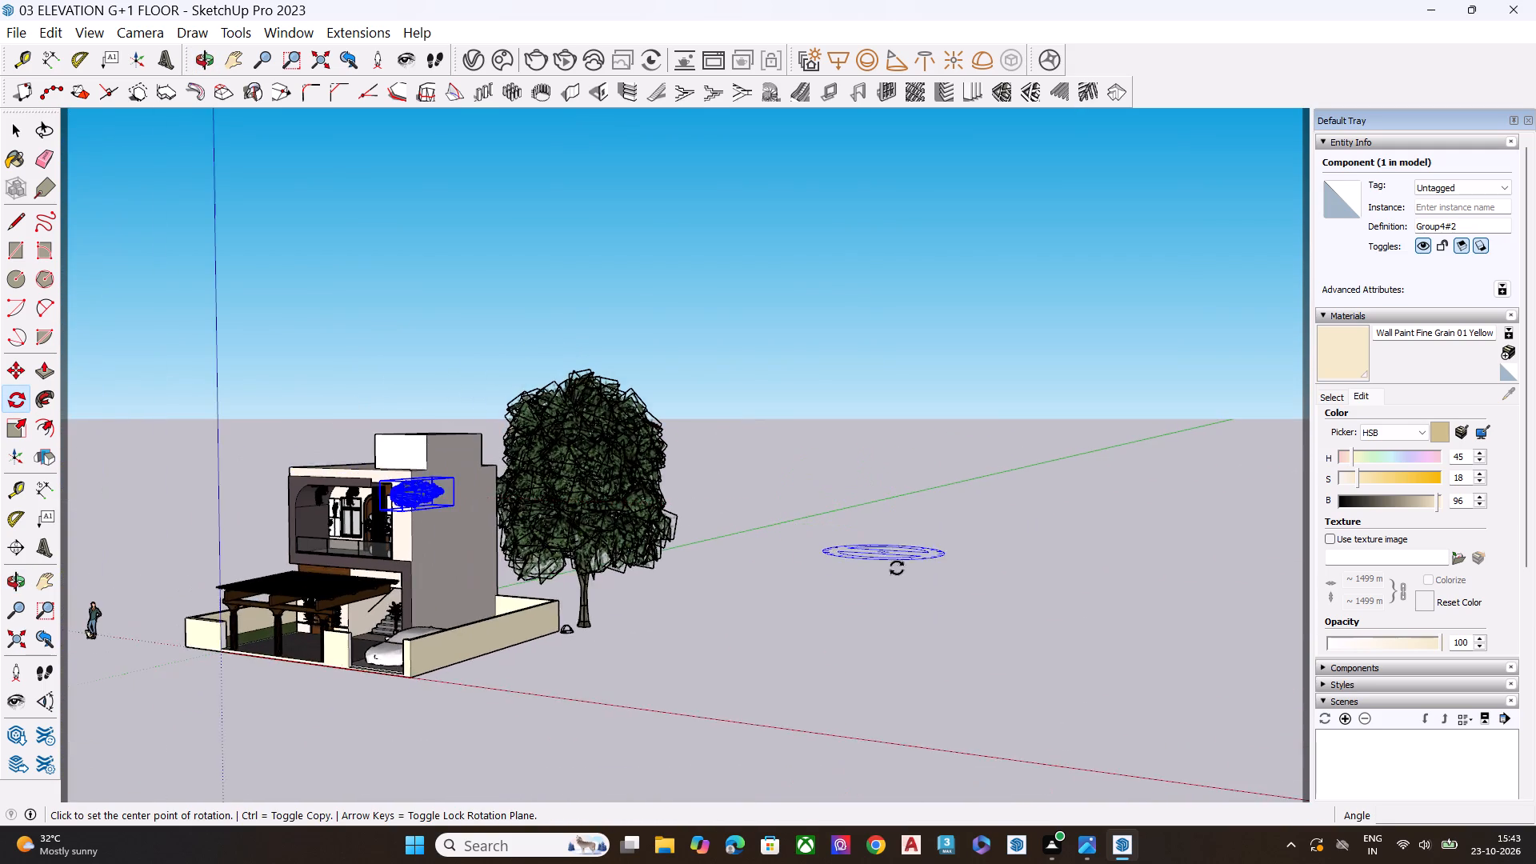
pyautogui.scroll(-4, 869, 578)
pyautogui.moveTo(706, 584); pyautogui.dragTo(442, 554, button='middle')
pyautogui.scroll(3, 275, 476)
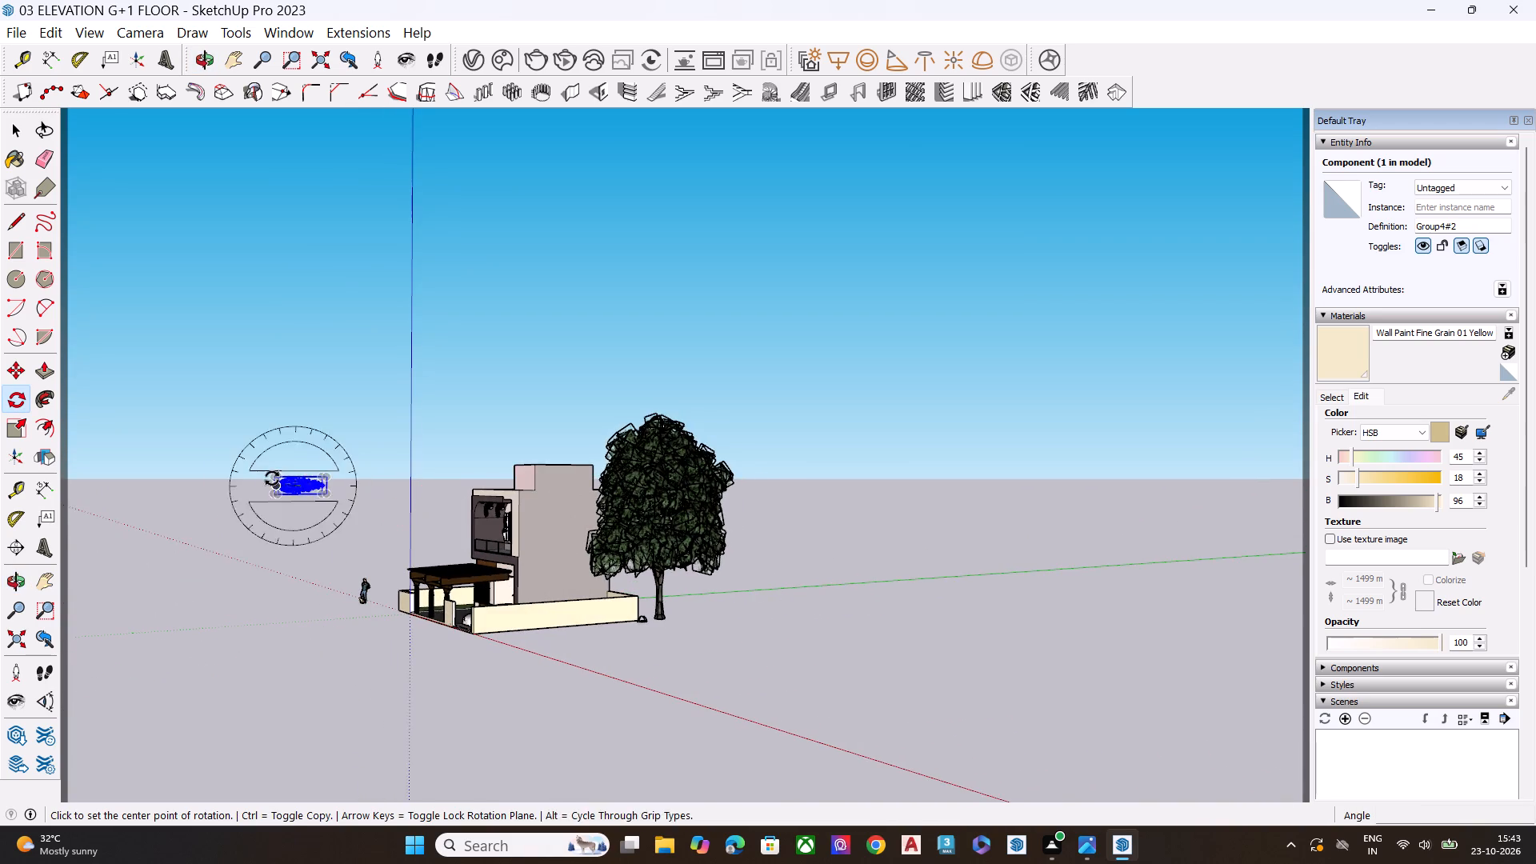
pyautogui.scroll(4, 272, 478)
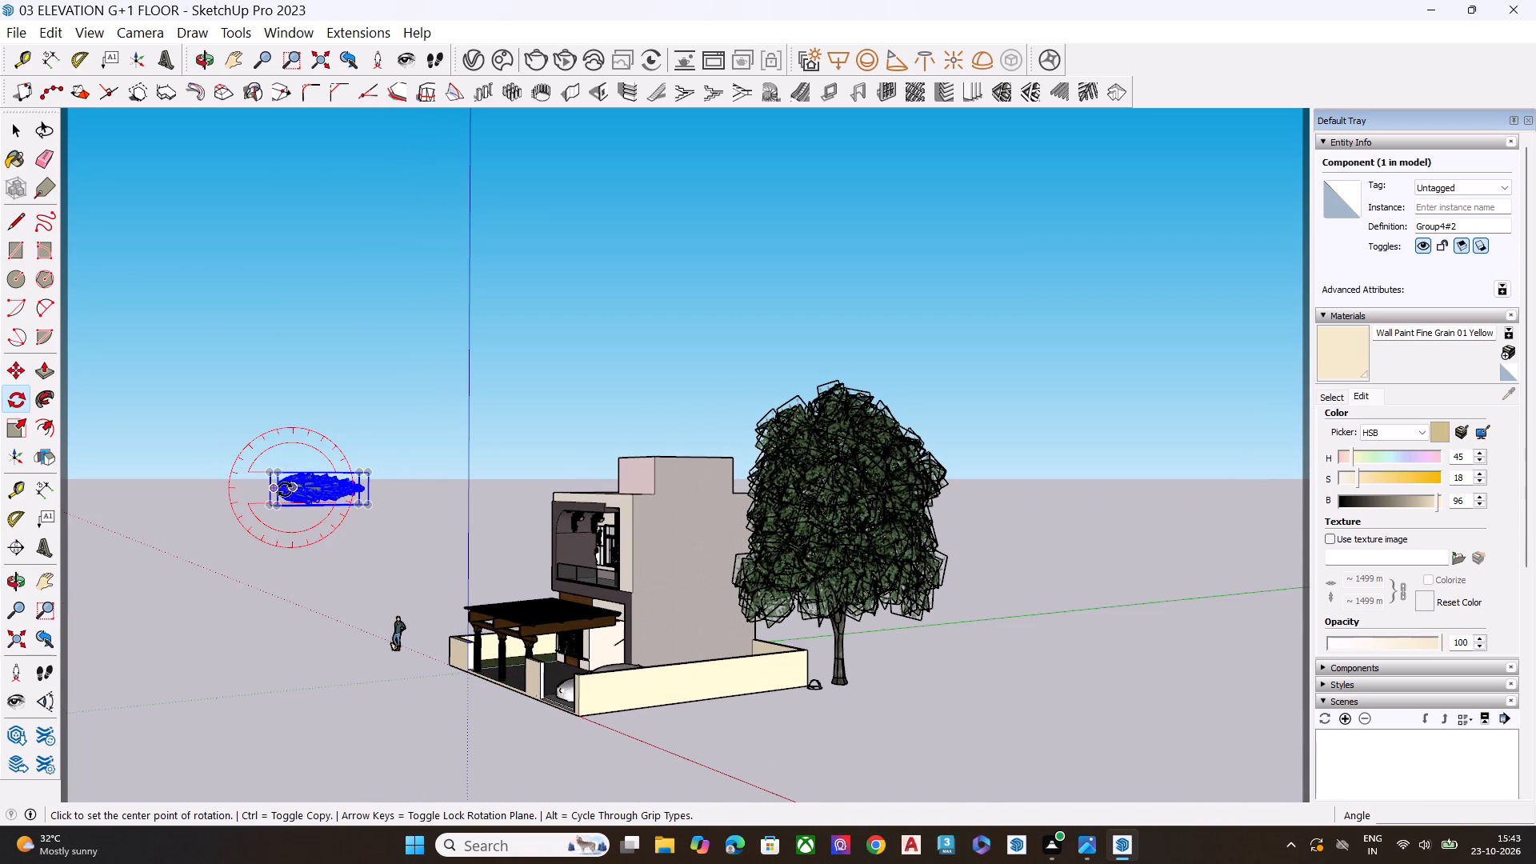
pyautogui.click(280, 492)
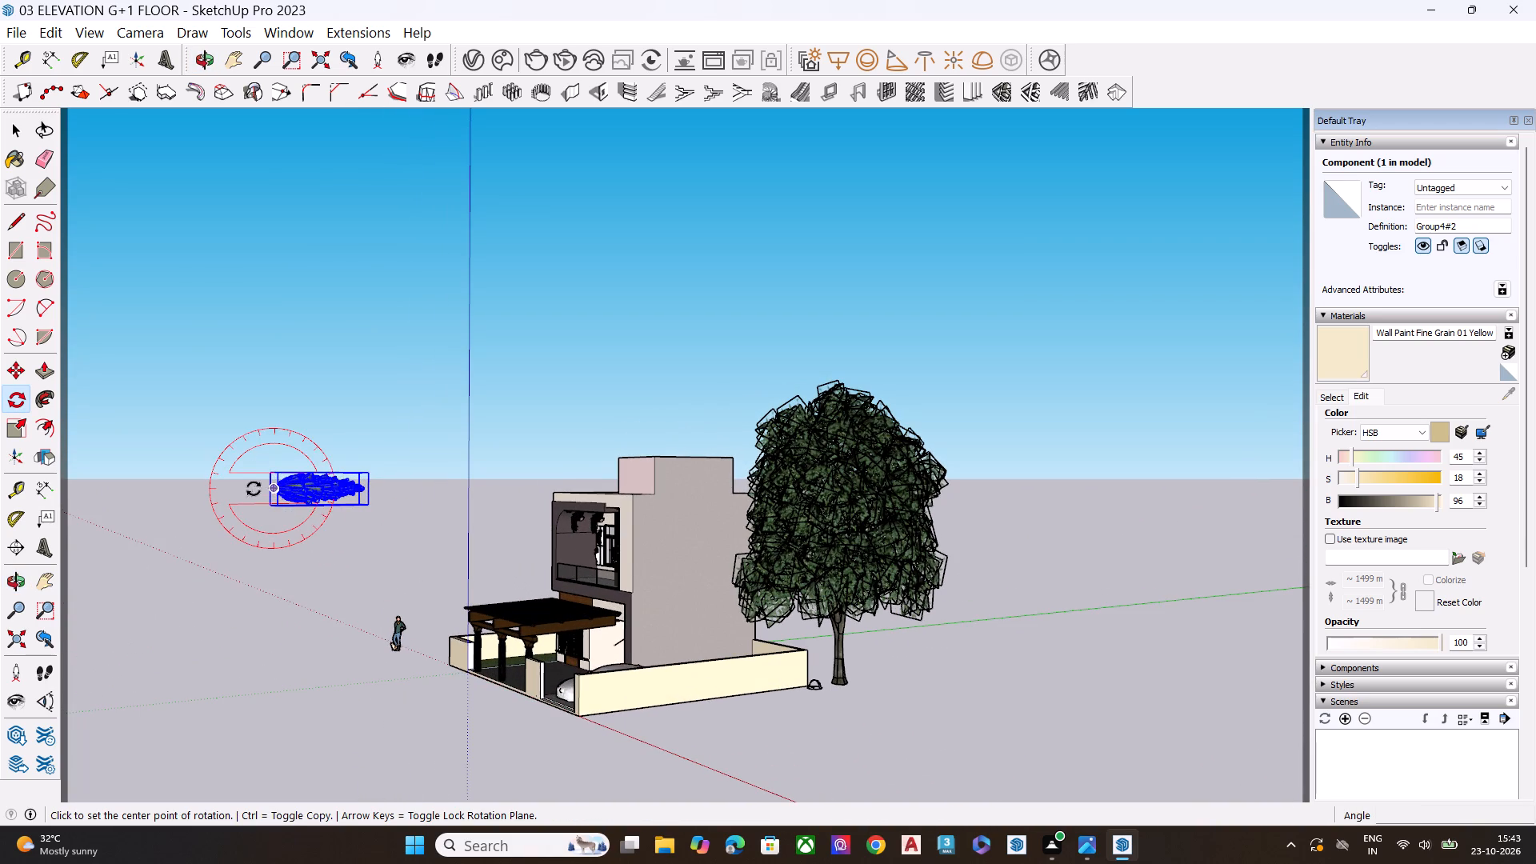
pyautogui.click(214, 486)
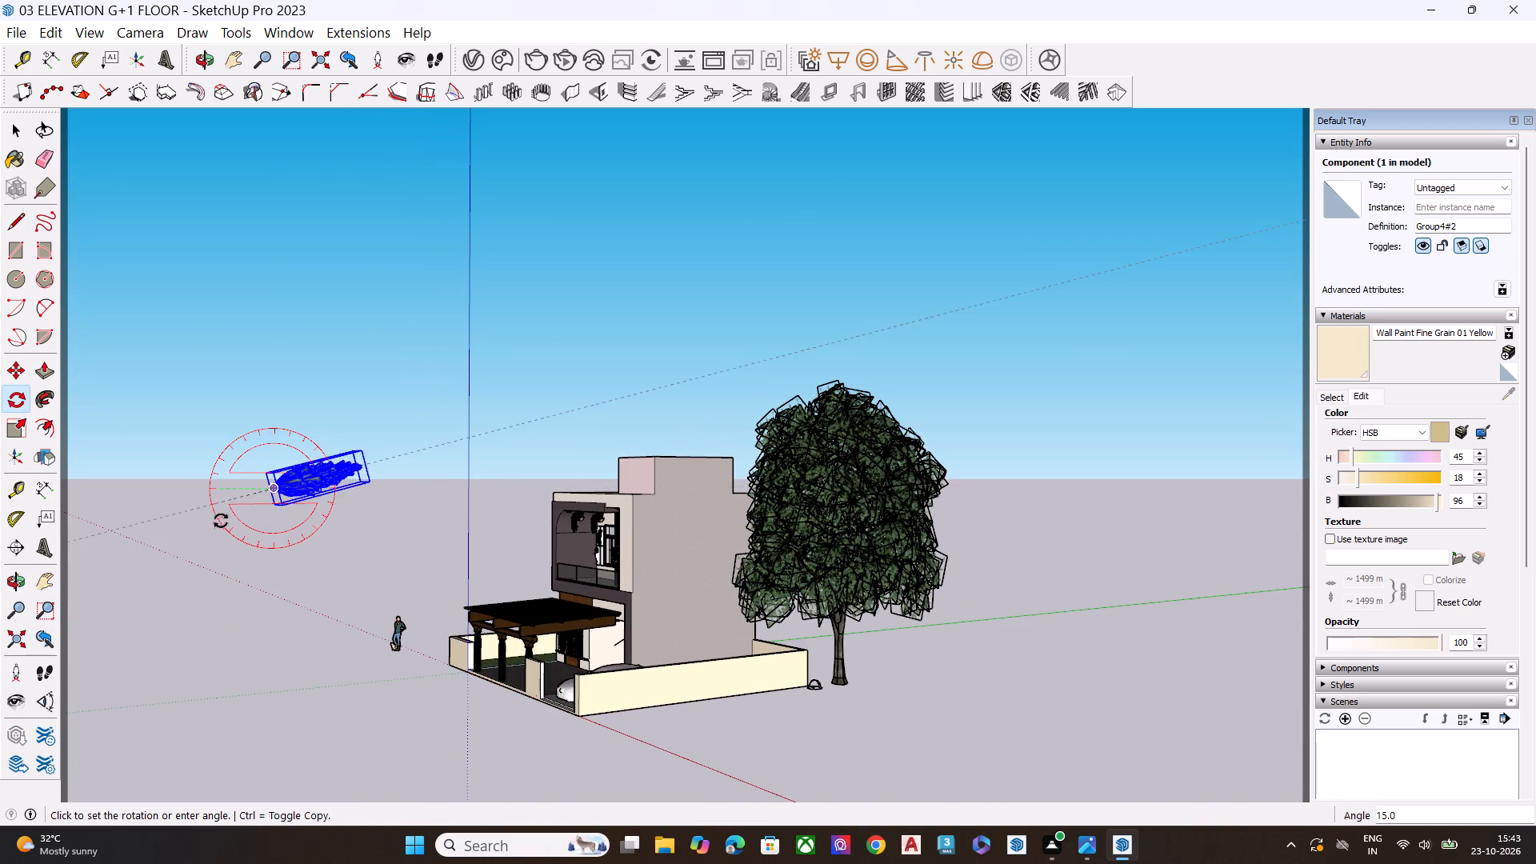
pyautogui.click(273, 555)
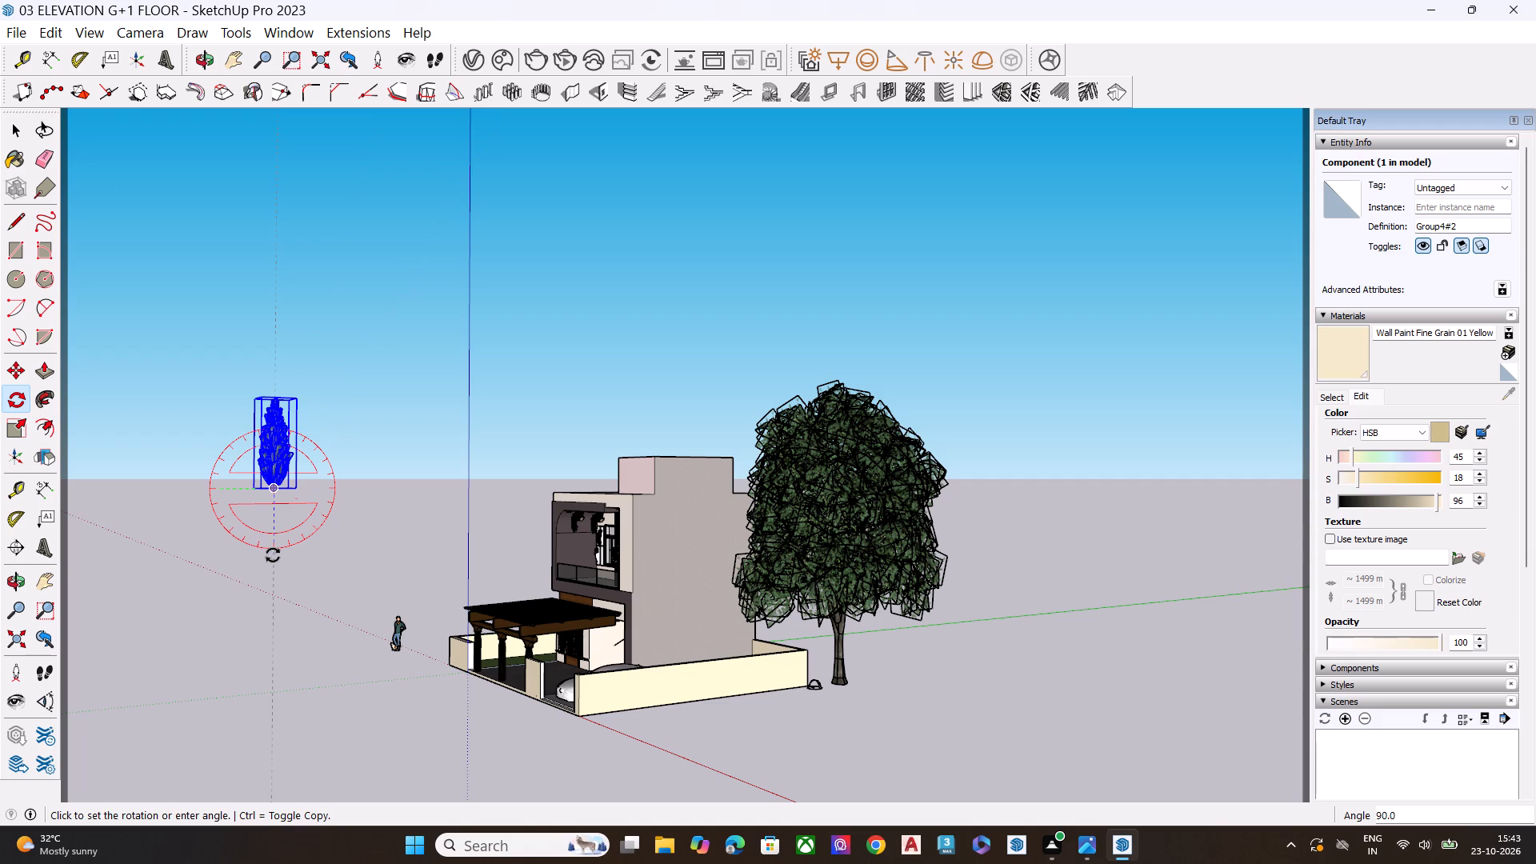
pyautogui.press('space')
# Move the upright conifer by its base corner to the rear of the narrow side lawn, beside the boundary wall opposite the car side.
pyautogui.moveTo(278, 481); pyautogui.dragTo(504, 590, button='middle')
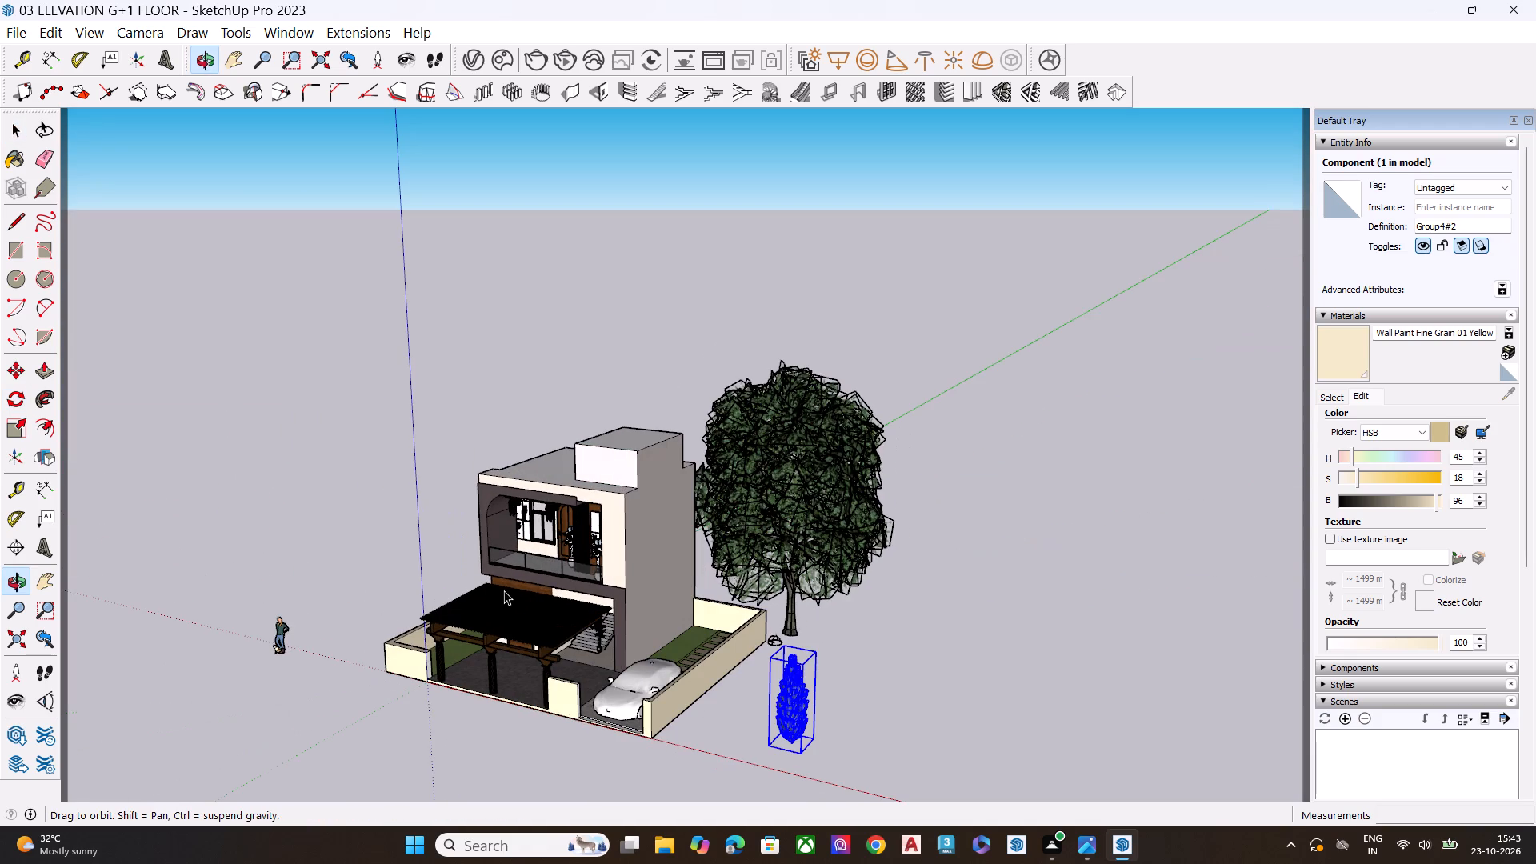
pyautogui.scroll(1, 630, 599)
pyautogui.scroll(3, 822, 713)
pyautogui.scroll(-2, 780, 516)
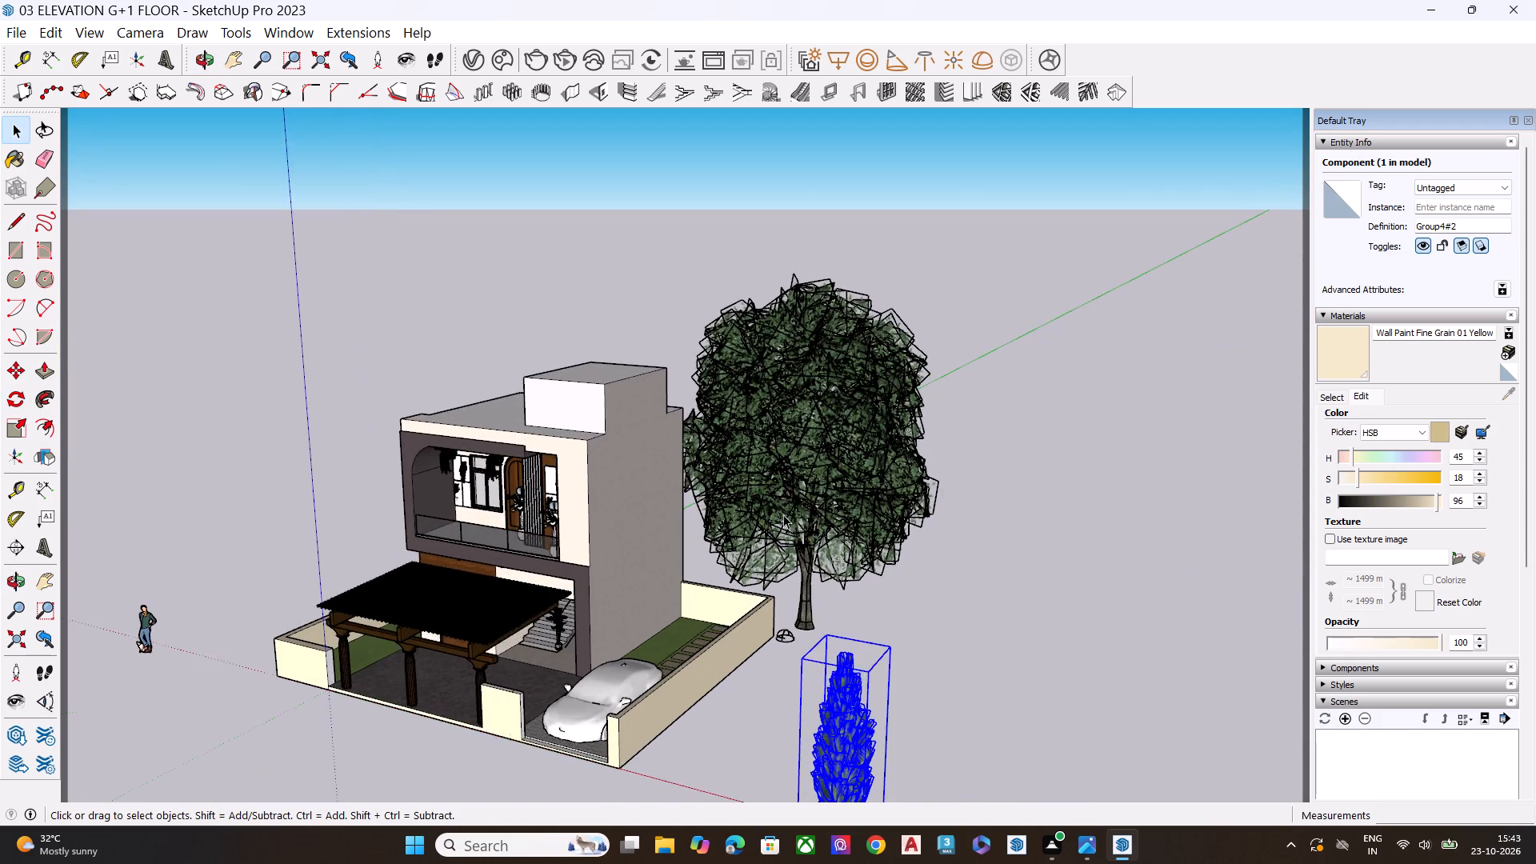
pyautogui.scroll(-7, 783, 514)
pyautogui.scroll(9, 816, 685)
pyautogui.press('m')
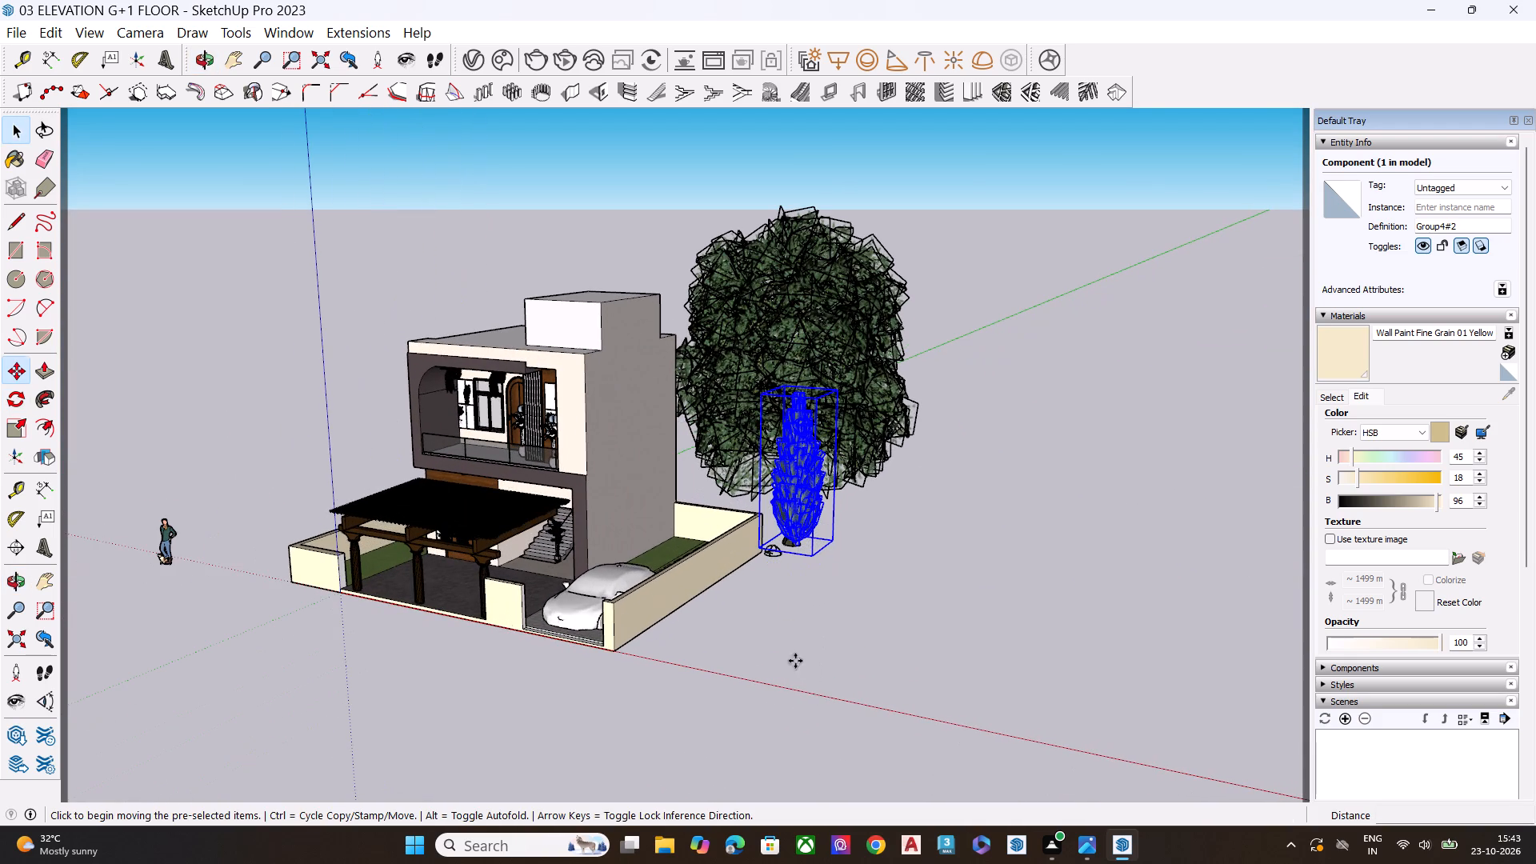
pyautogui.scroll(2, 757, 550)
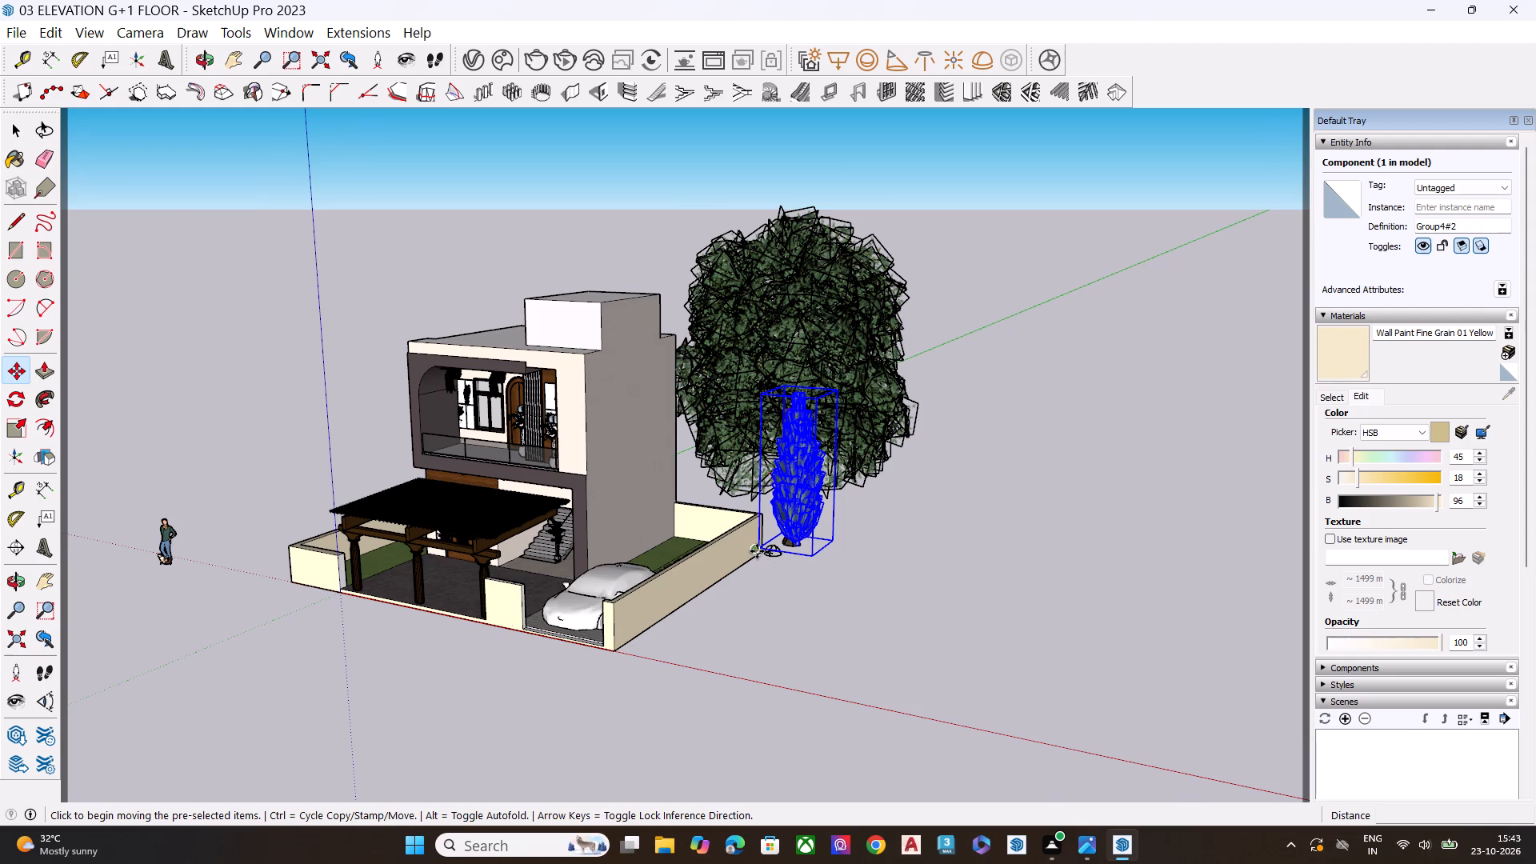
pyautogui.scroll(7, 757, 551)
pyautogui.scroll(-4, 770, 550)
pyautogui.moveTo(899, 598); pyautogui.dragTo(968, 636, button='middle')
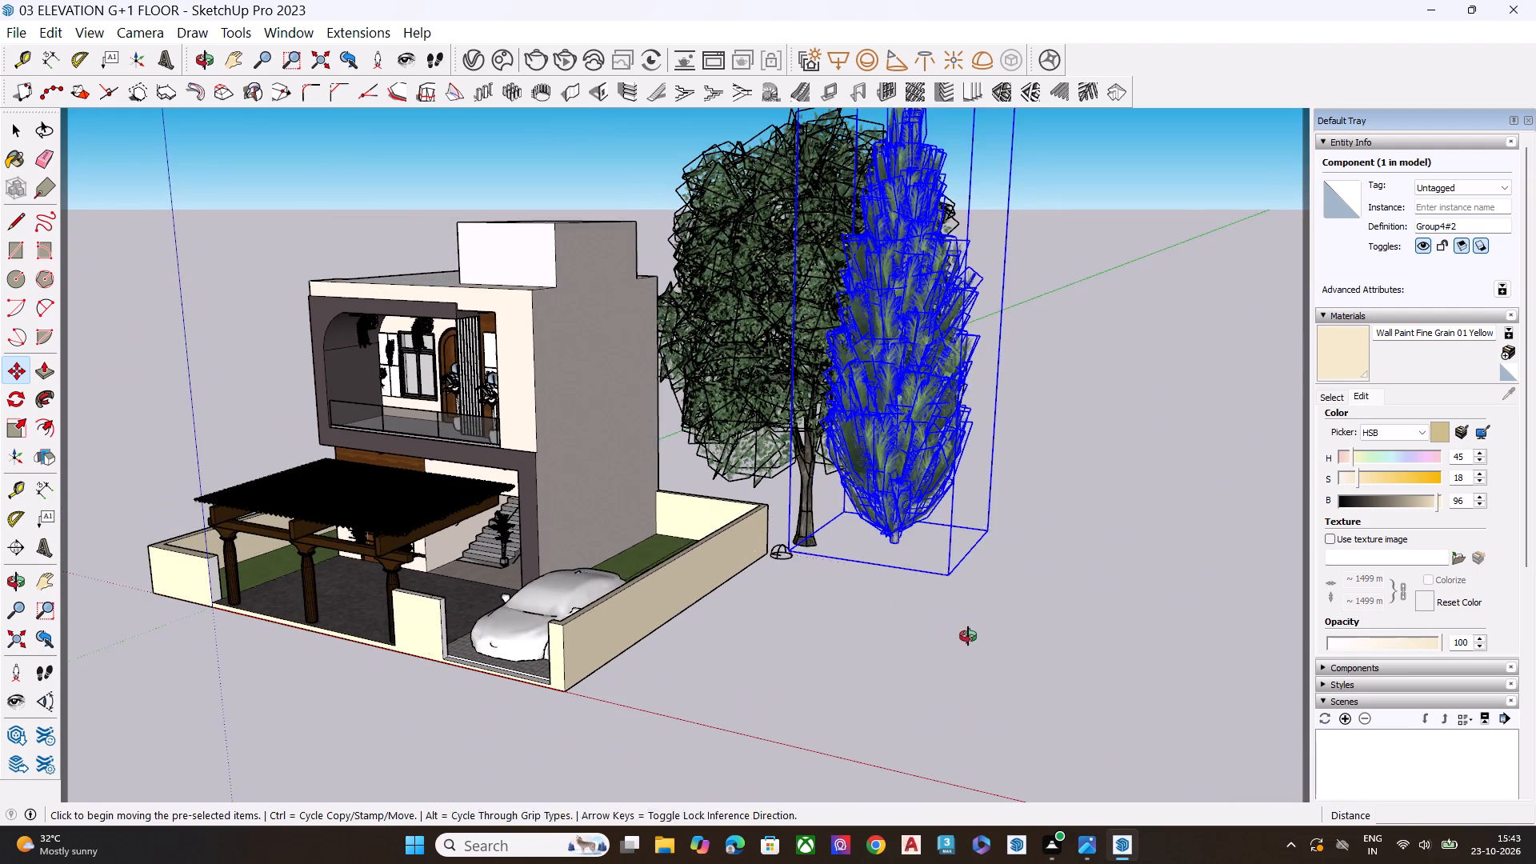
pyautogui.moveTo(968, 636); pyautogui.dragTo(992, 643, button='middle')
pyautogui.scroll(-6, 903, 546)
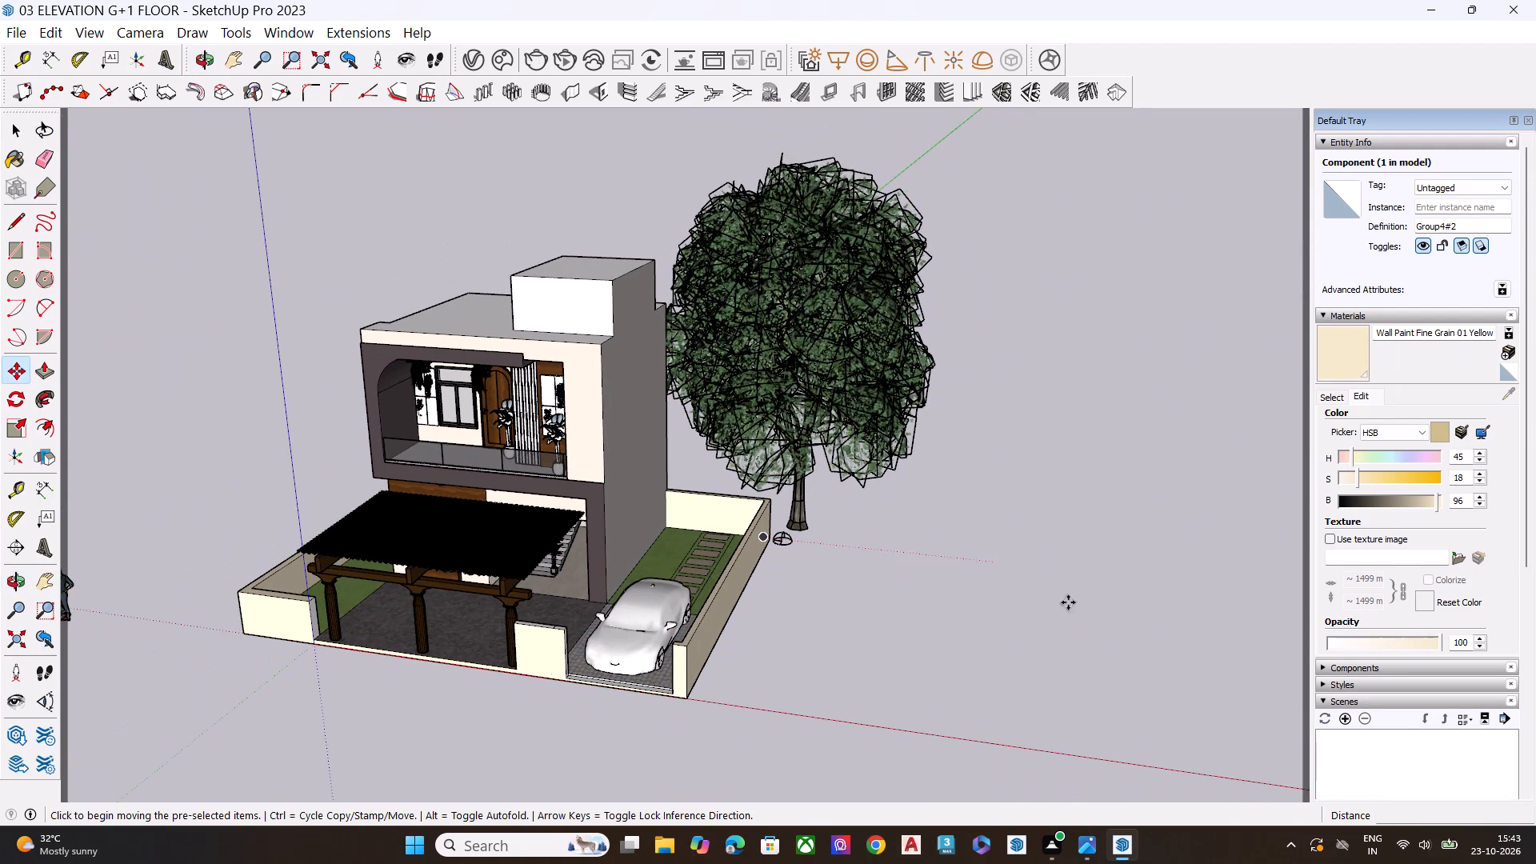
pyautogui.scroll(-5, 868, 563)
pyautogui.scroll(4, 1142, 685)
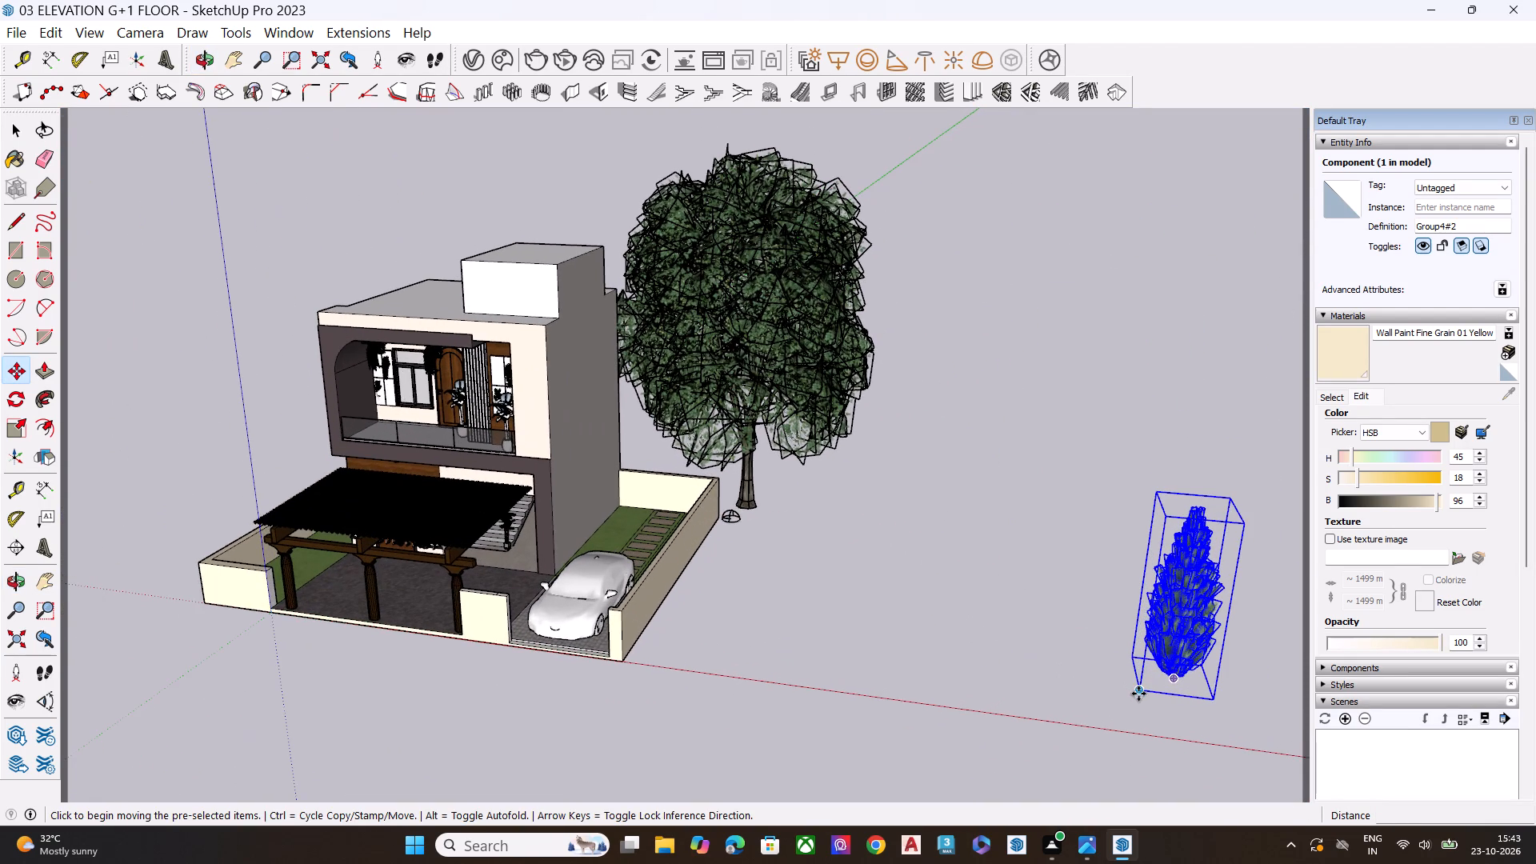
pyautogui.click(1138, 690)
pyautogui.moveTo(790, 559); pyautogui.dragTo(932, 604, button='middle')
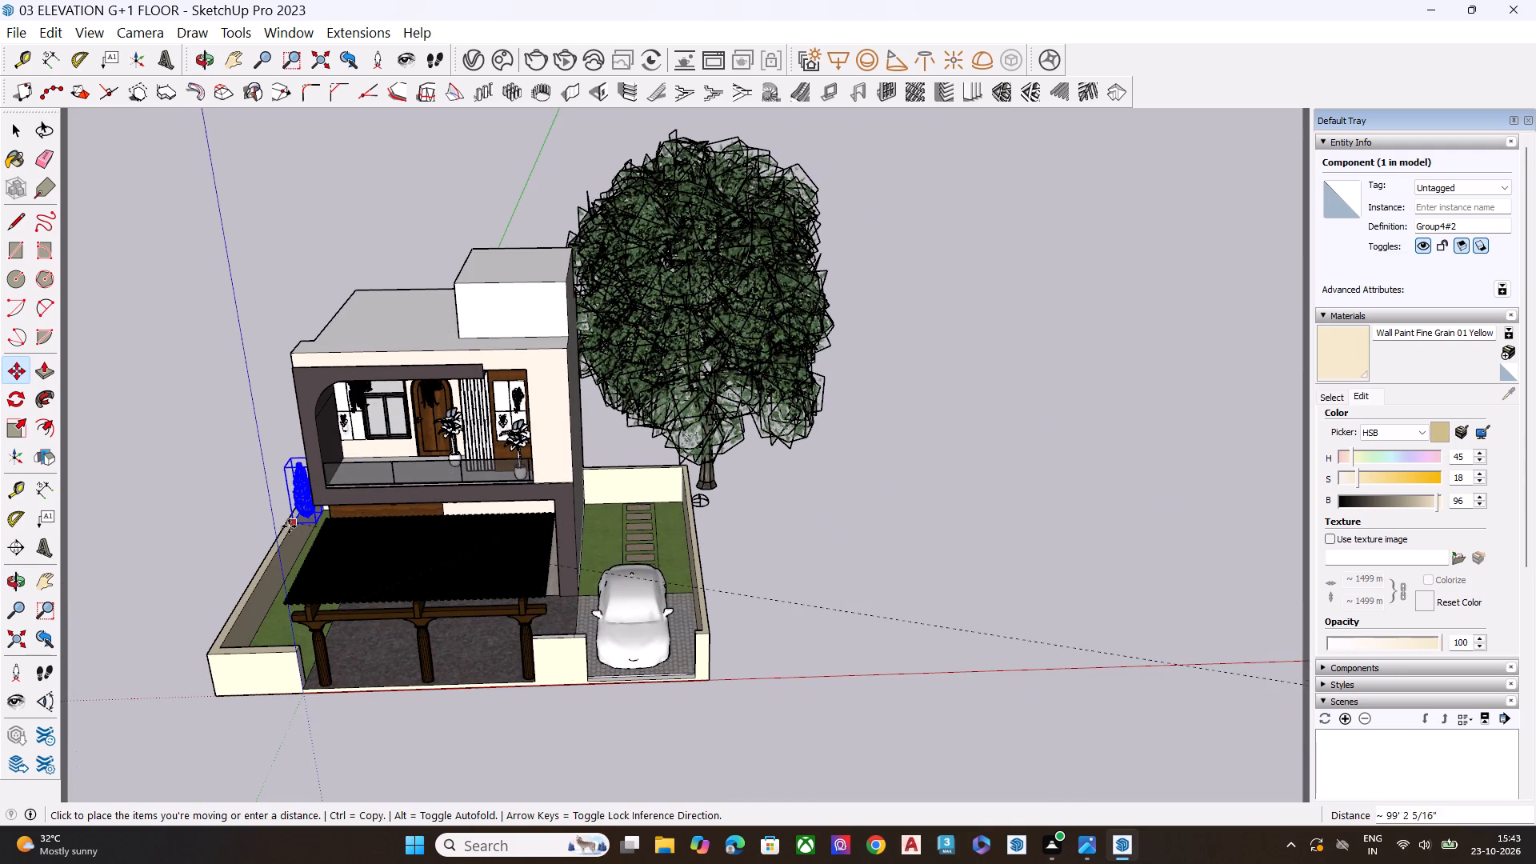
pyautogui.moveTo(289, 526); pyautogui.dragTo(518, 526, button='middle')
pyautogui.scroll(3, 316, 595)
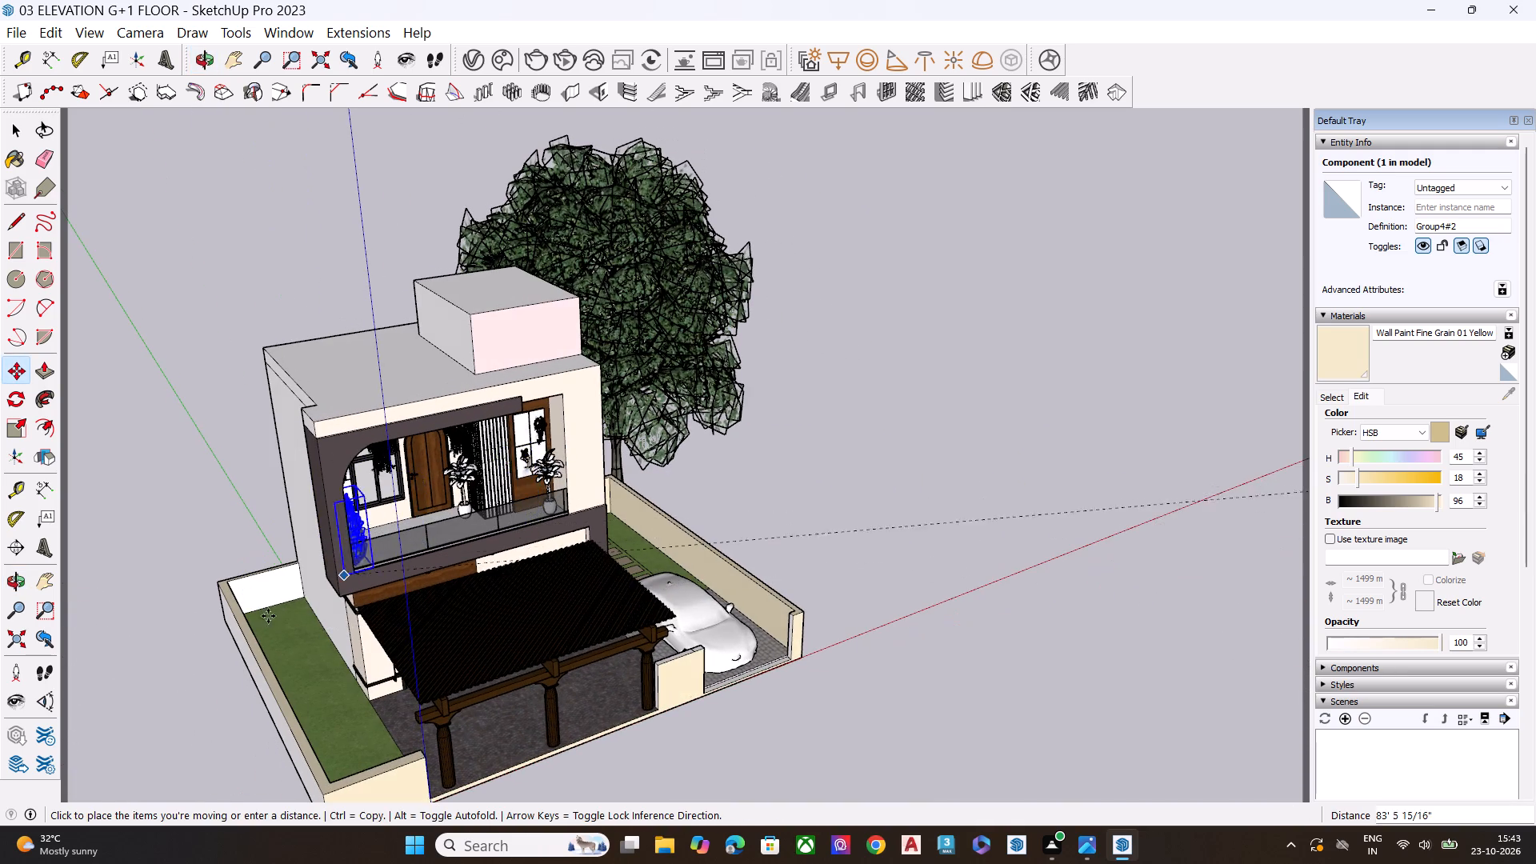
pyautogui.scroll(5, 268, 616)
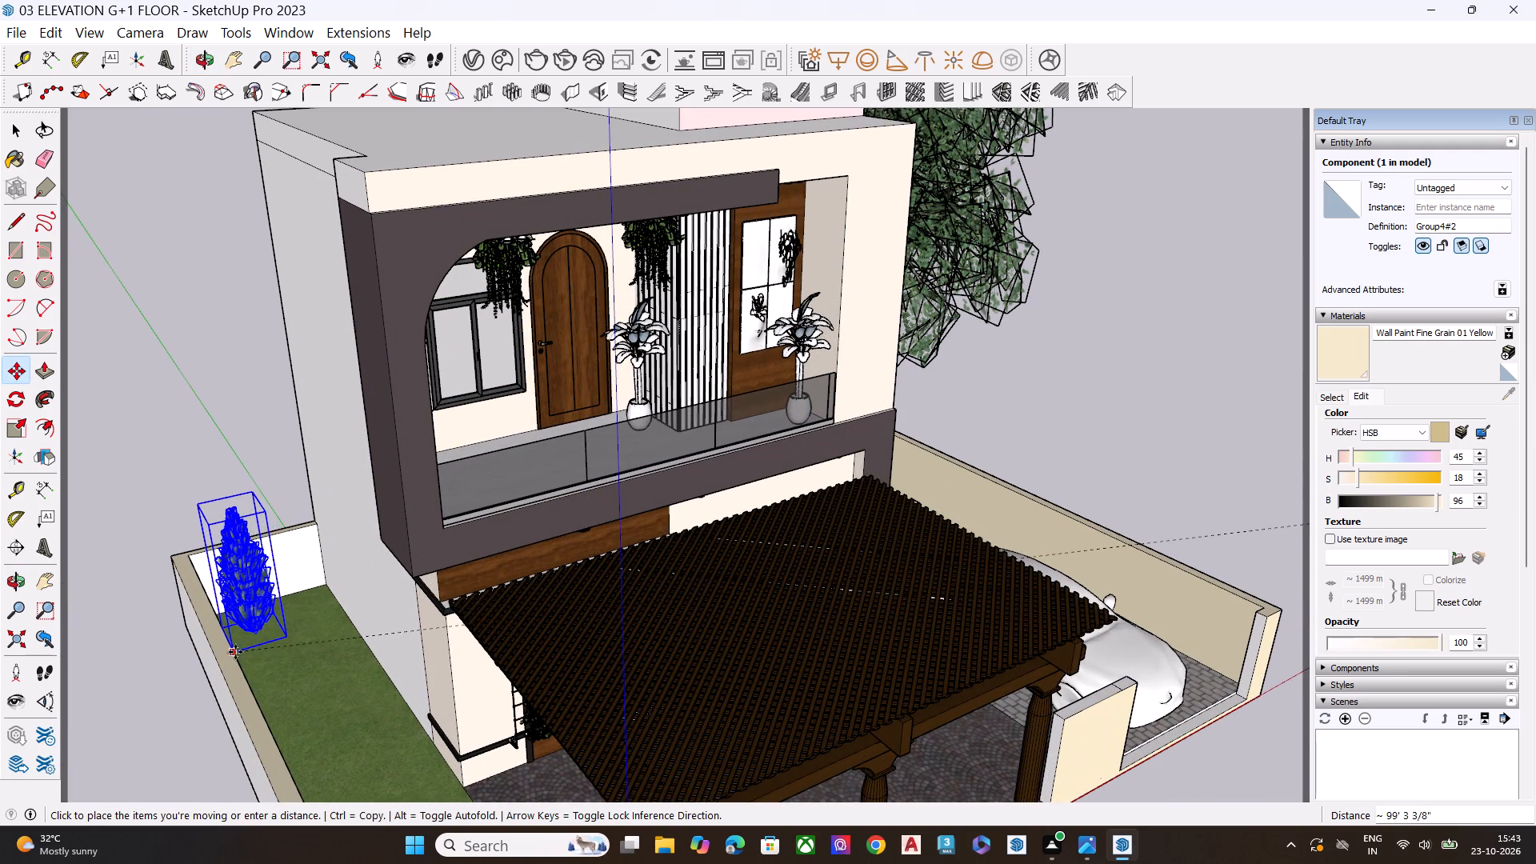
pyautogui.click(238, 657)
pyautogui.press('space')
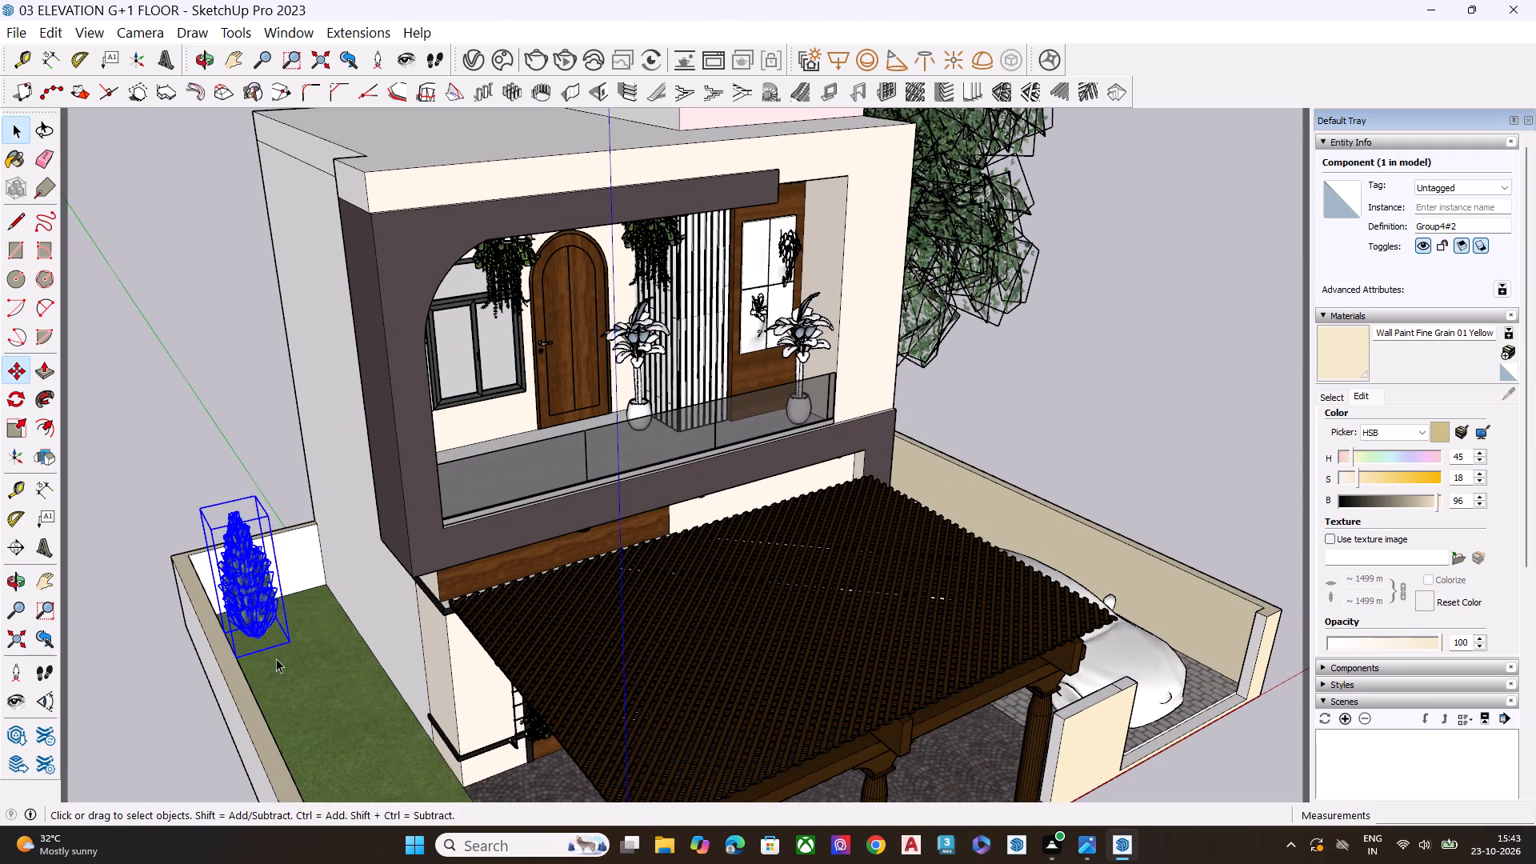
# Move the conifer again by its base corner, lowering it to the grass near the back wall of the side lawn.
pyautogui.moveTo(276, 658); pyautogui.dragTo(241, 552, button='middle')
pyautogui.scroll(9, 229, 578)
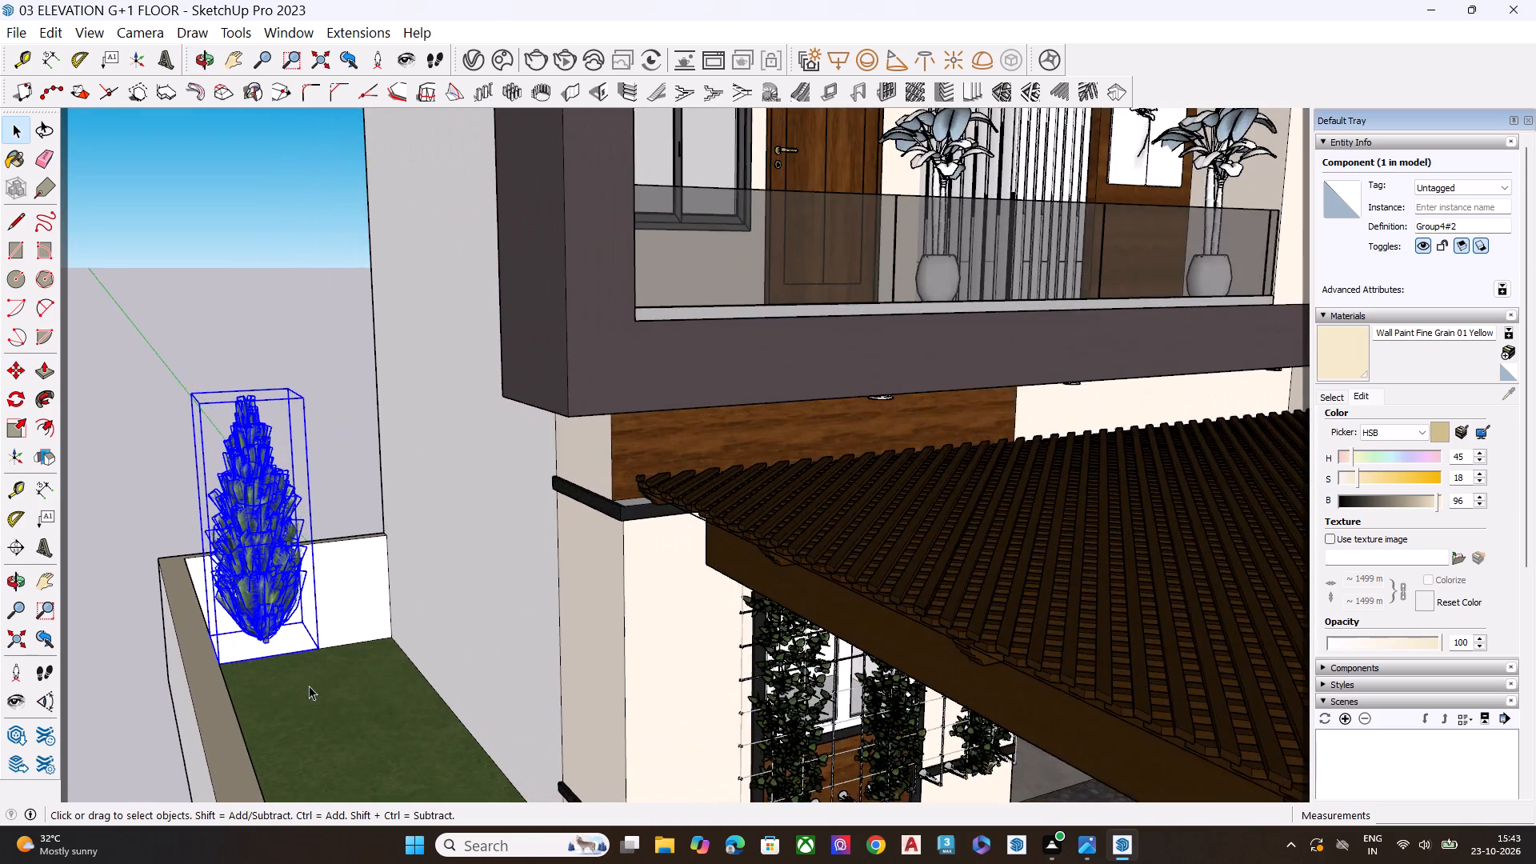
pyautogui.scroll(1, 309, 686)
pyautogui.moveTo(309, 686); pyautogui.dragTo(227, 651, button='middle')
pyautogui.scroll(4, 227, 647)
pyautogui.press('m')
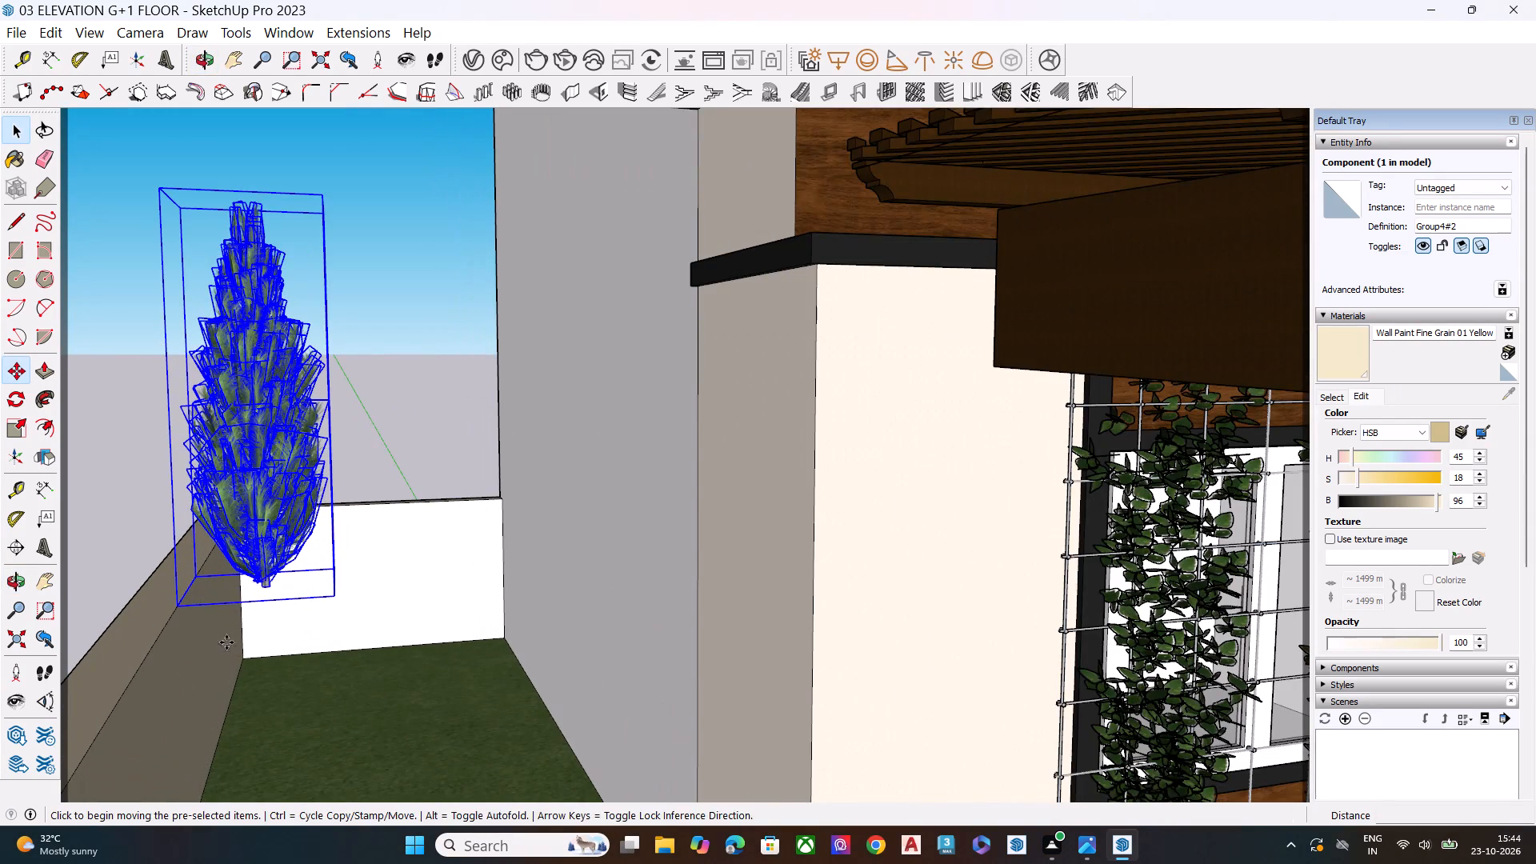
pyautogui.click(337, 574)
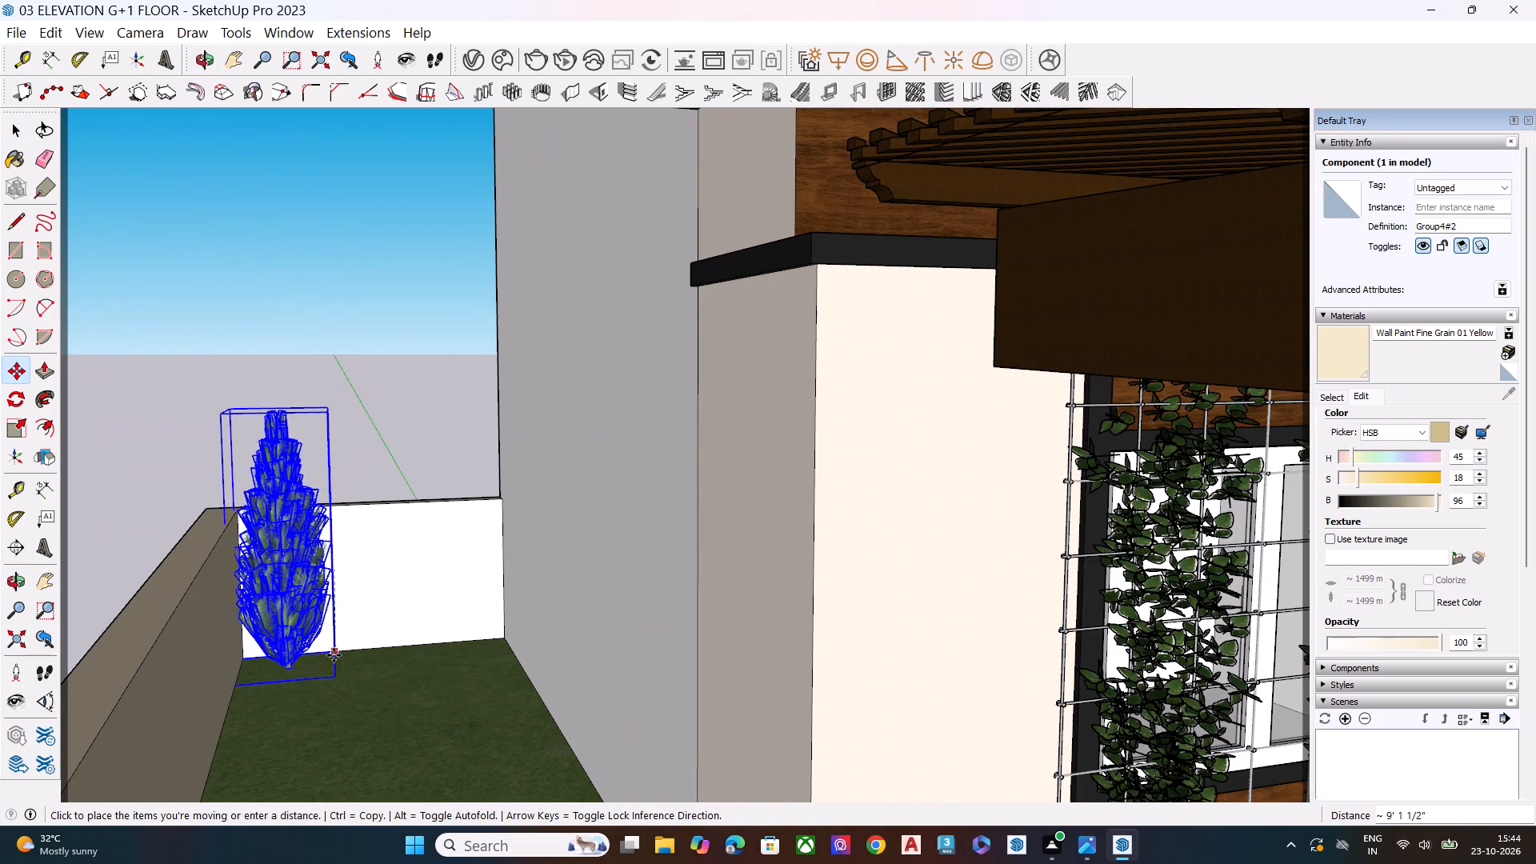
pyautogui.moveTo(337, 654); pyautogui.dragTo(331, 711, button='middle')
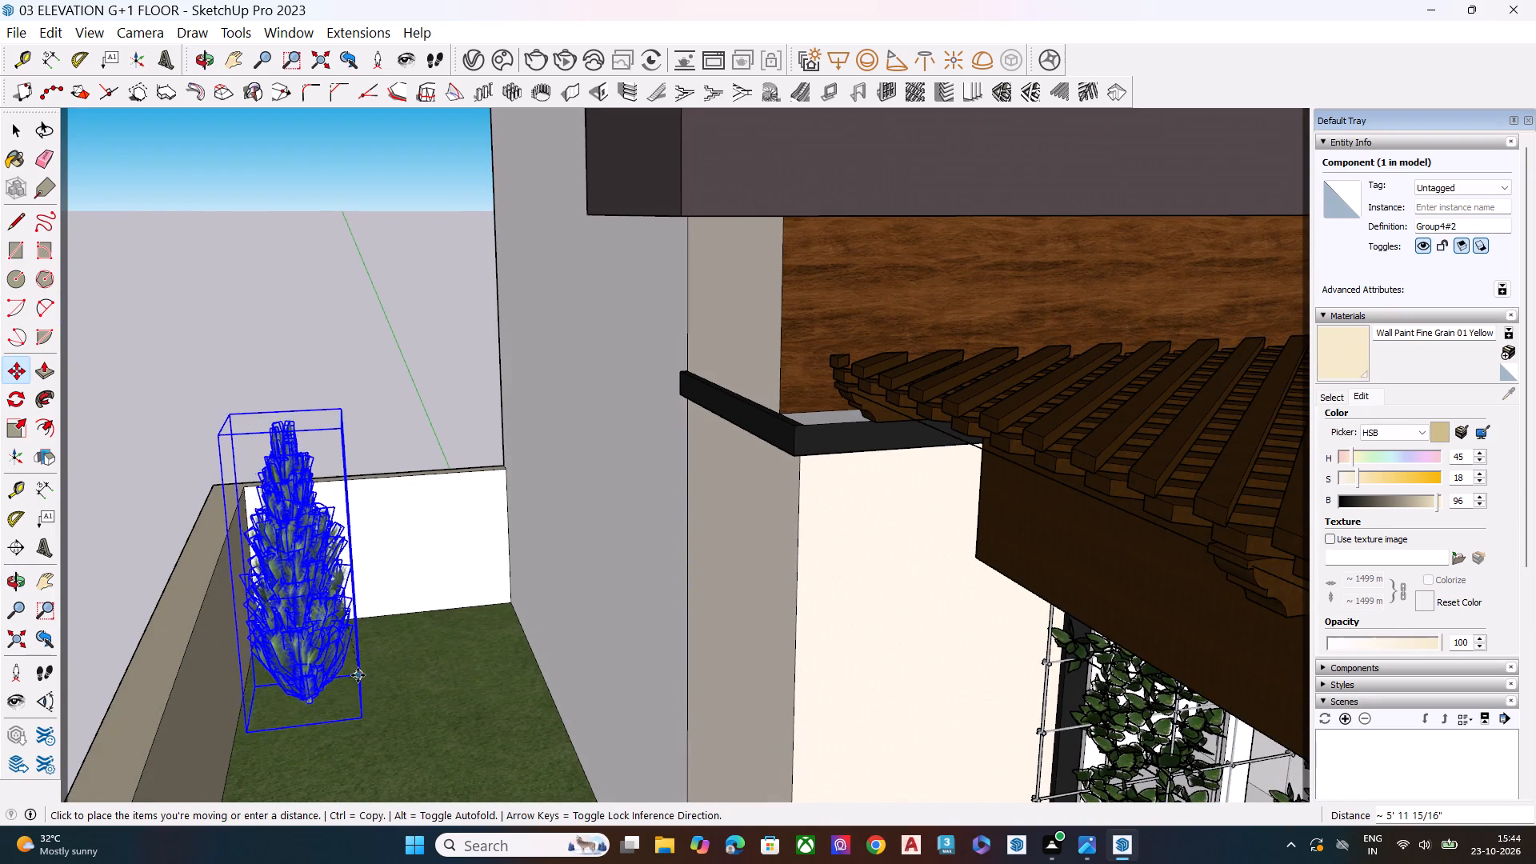
pyautogui.click(351, 700)
# Move the conifer by its base corner about 1' 6" to seat it on the side lawn beside the boundary wall, near the back wall.
pyautogui.moveTo(410, 677); pyautogui.dragTo(1229, 762, button='middle')
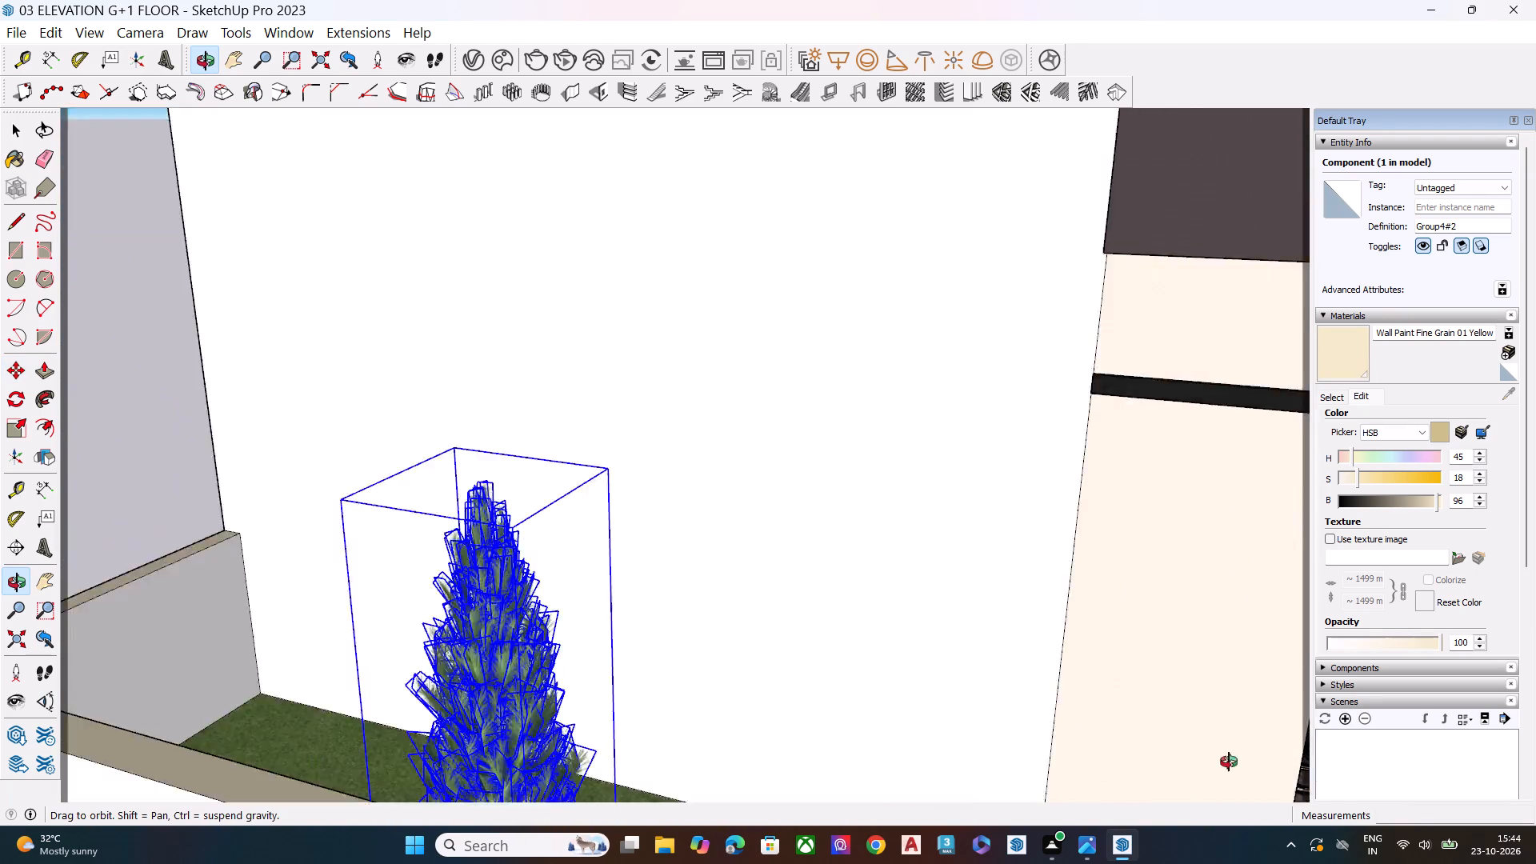
pyautogui.moveTo(1229, 762); pyautogui.dragTo(1421, 755, button='middle')
pyautogui.scroll(-7, 887, 661)
pyautogui.moveTo(894, 725); pyautogui.dragTo(1147, 702, button='middle')
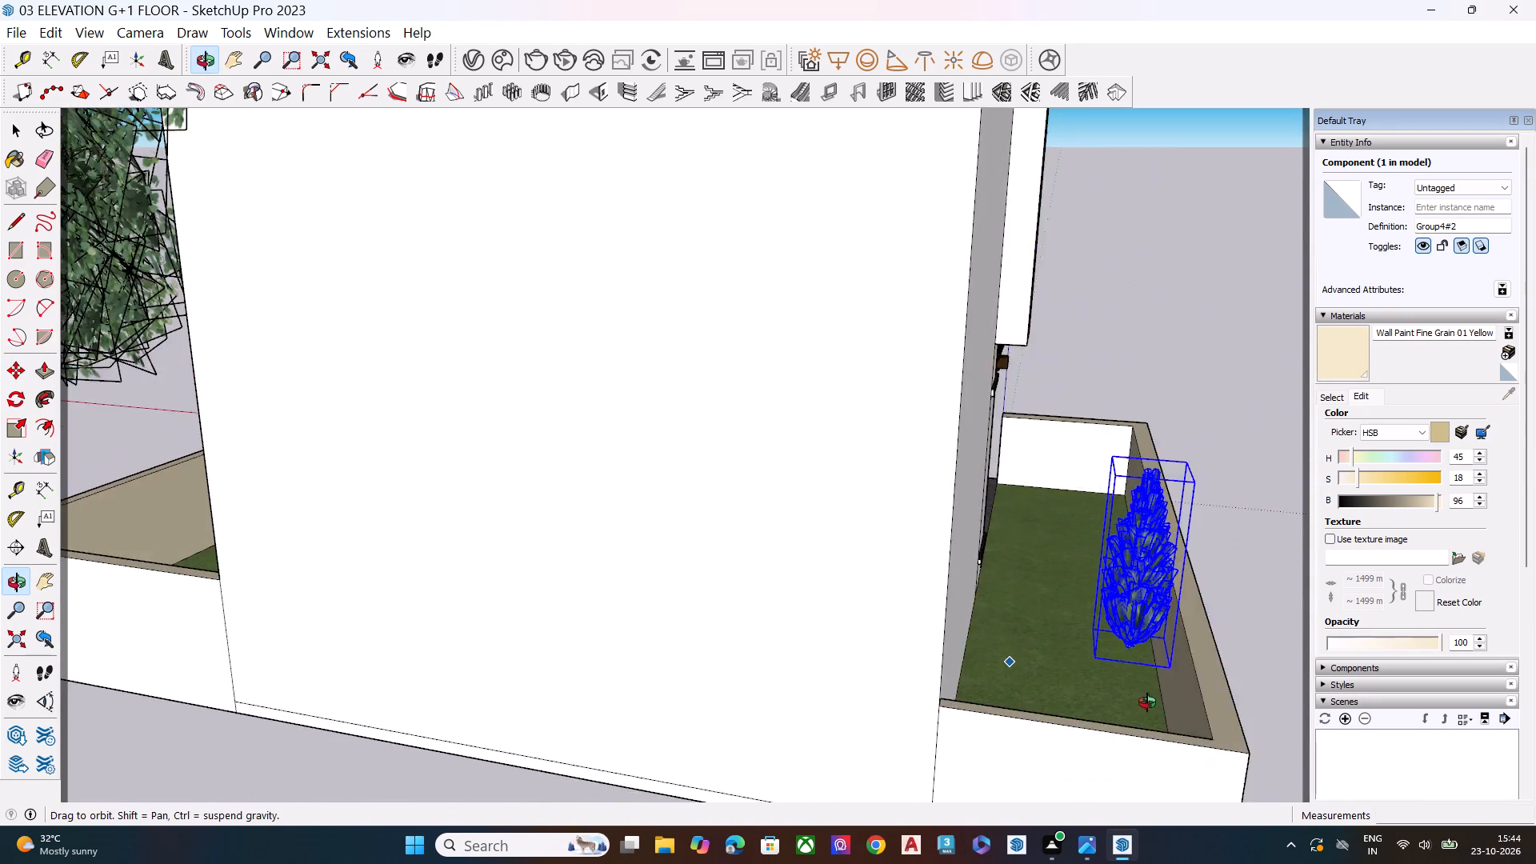
pyautogui.moveTo(1147, 702); pyautogui.dragTo(1154, 699, button='middle')
pyautogui.scroll(6, 1189, 626)
pyautogui.press('m')
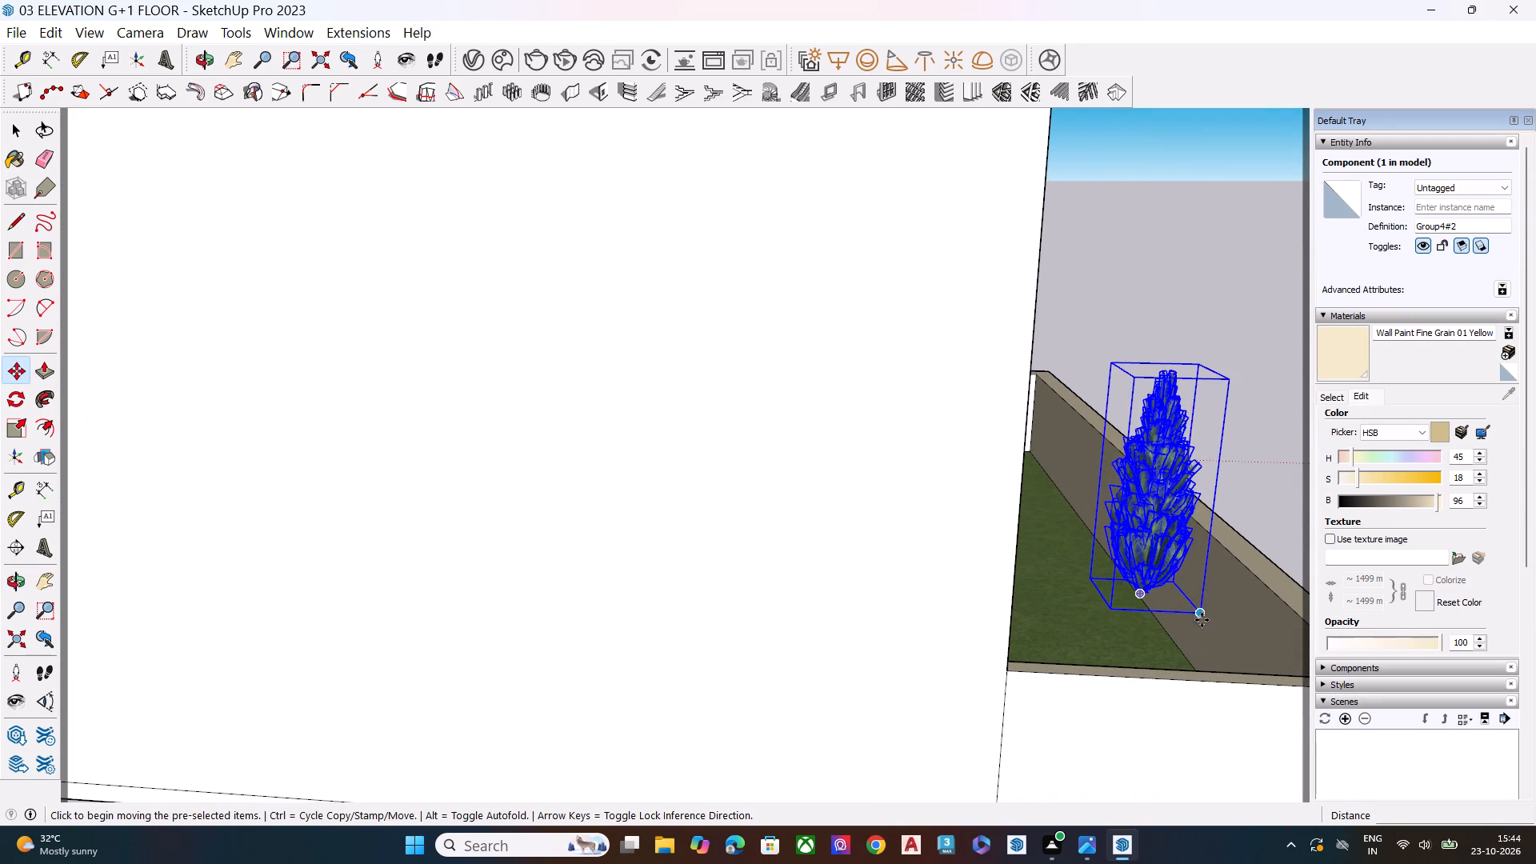
pyautogui.click(1202, 620)
pyautogui.moveTo(1186, 655); pyautogui.dragTo(1176, 722, button='middle')
pyautogui.scroll(2, 1180, 708)
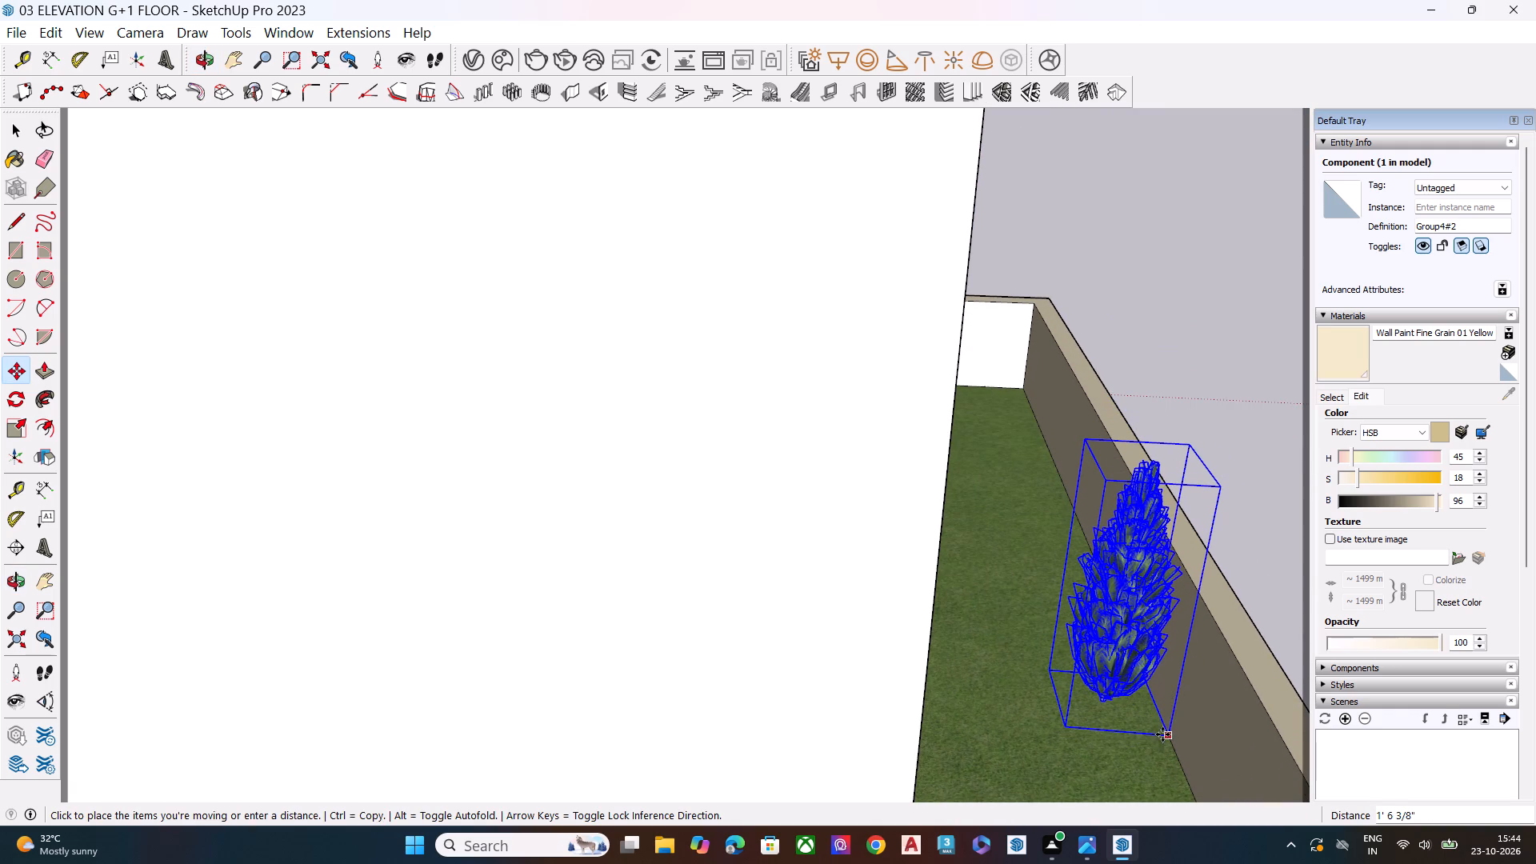
pyautogui.click(1161, 726)
pyautogui.press('space')
# Stretch the conifer along the blue axis to more than four times its height, so its tip rises above the roof parapet.
pyautogui.scroll(-7, 968, 722)
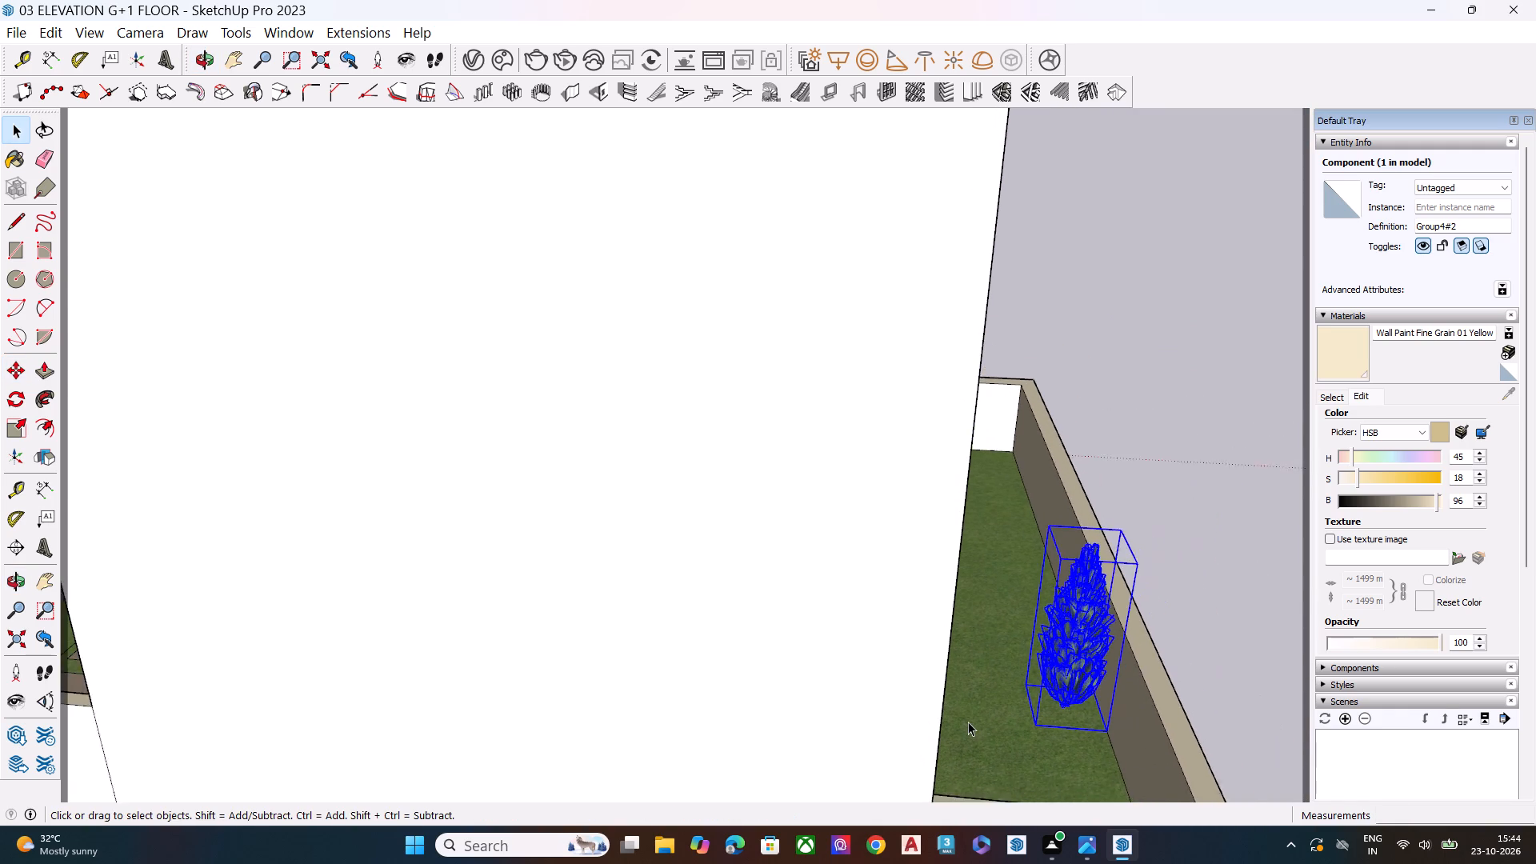
pyautogui.moveTo(1138, 750); pyautogui.dragTo(1070, 633, button='middle')
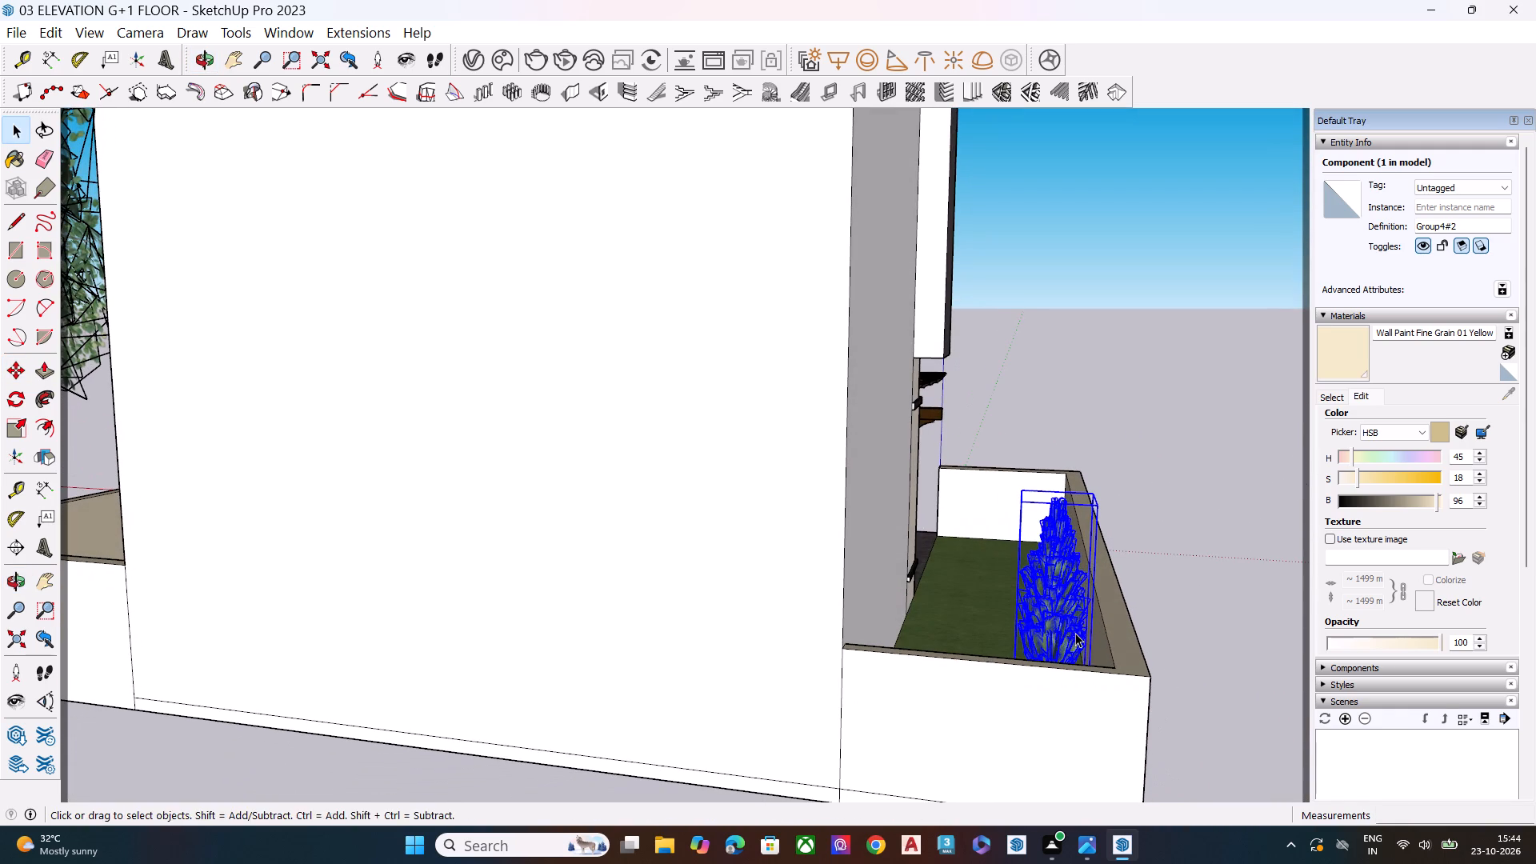
pyautogui.press('s')
pyautogui.click(1061, 492)
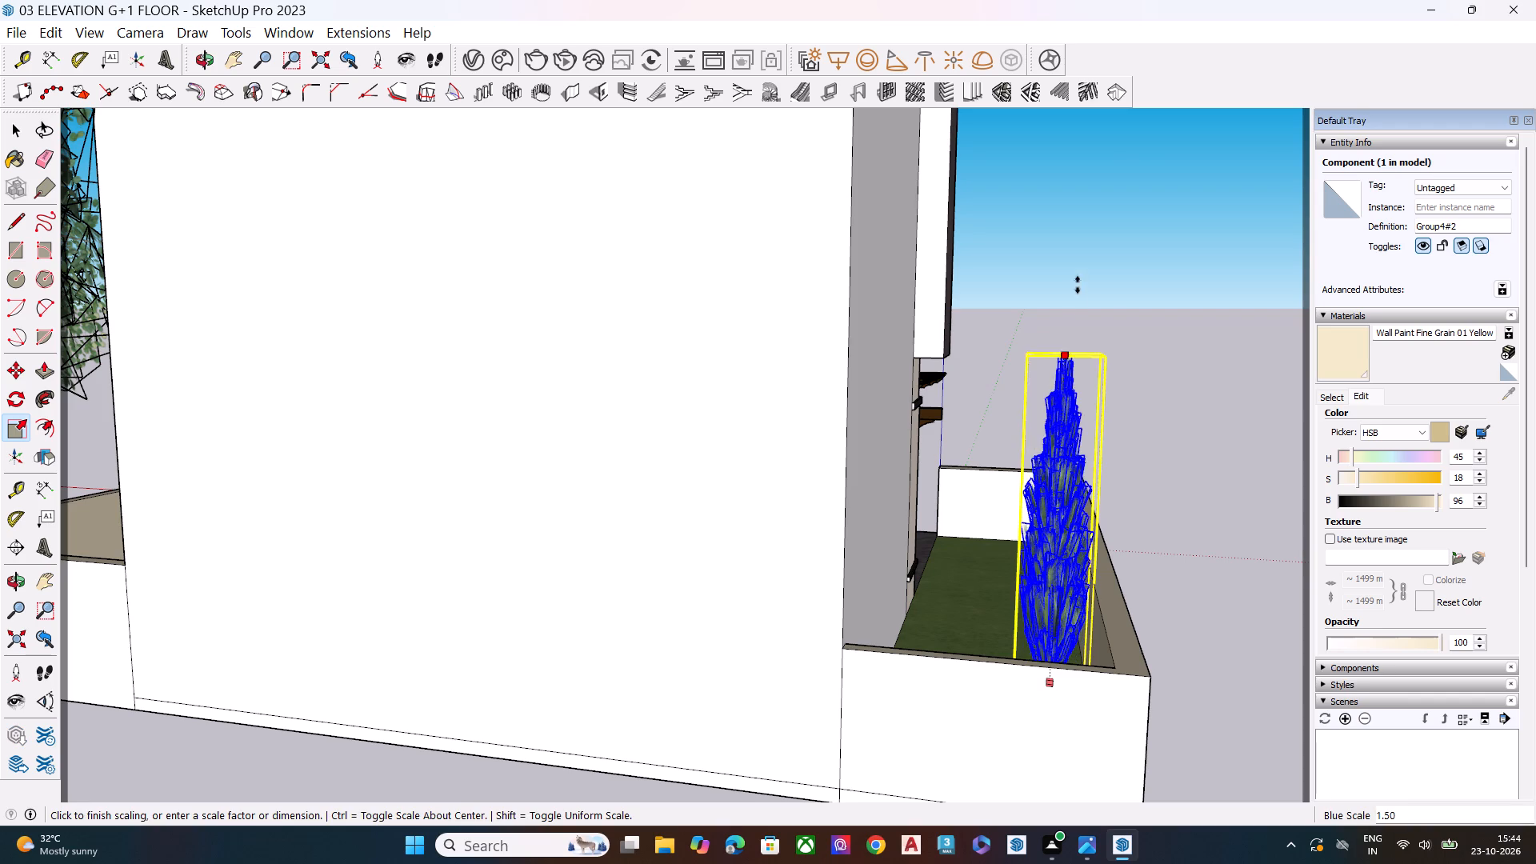
pyautogui.scroll(-9, 1062, 354)
pyautogui.scroll(-7, 1066, 457)
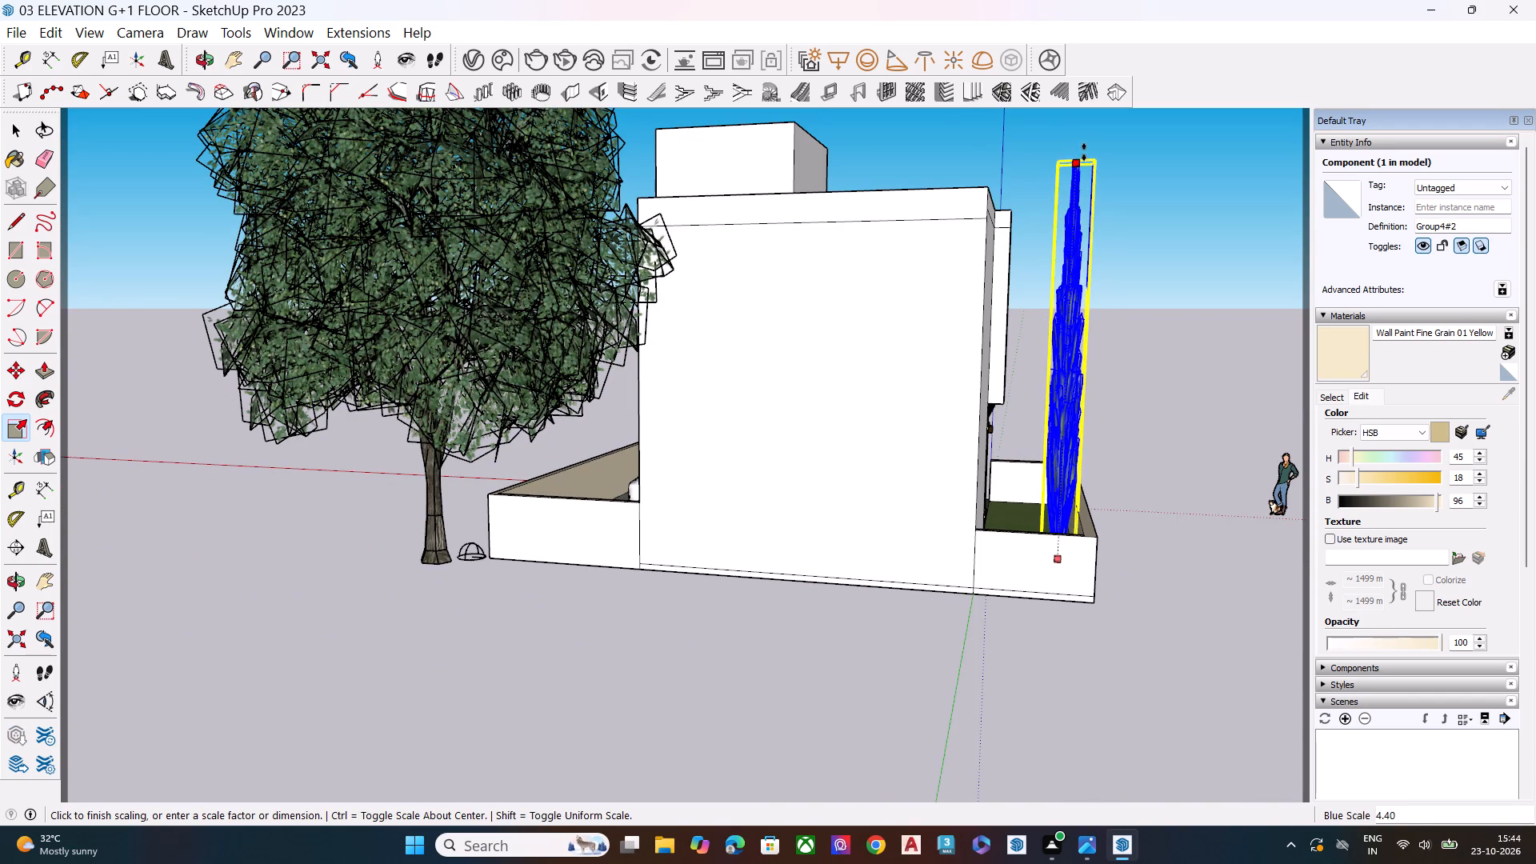
pyautogui.click(1086, 127)
pyautogui.press('space')
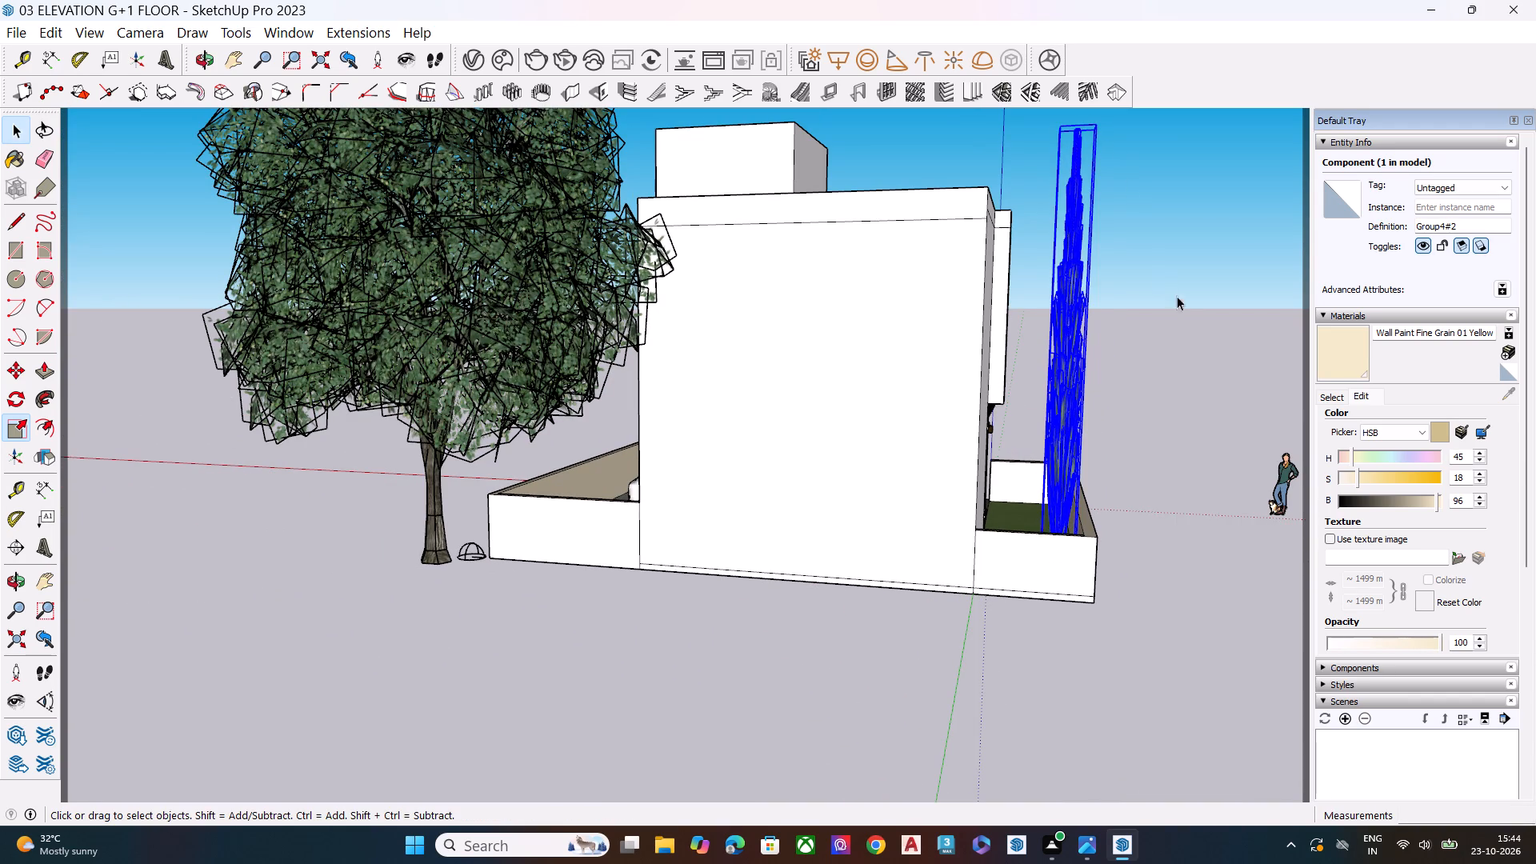
# Widen the stretched conifer along the green axis, and scale it by 2.00 along the red axis.
pyautogui.moveTo(1134, 497); pyautogui.dragTo(838, 713, button='middle')
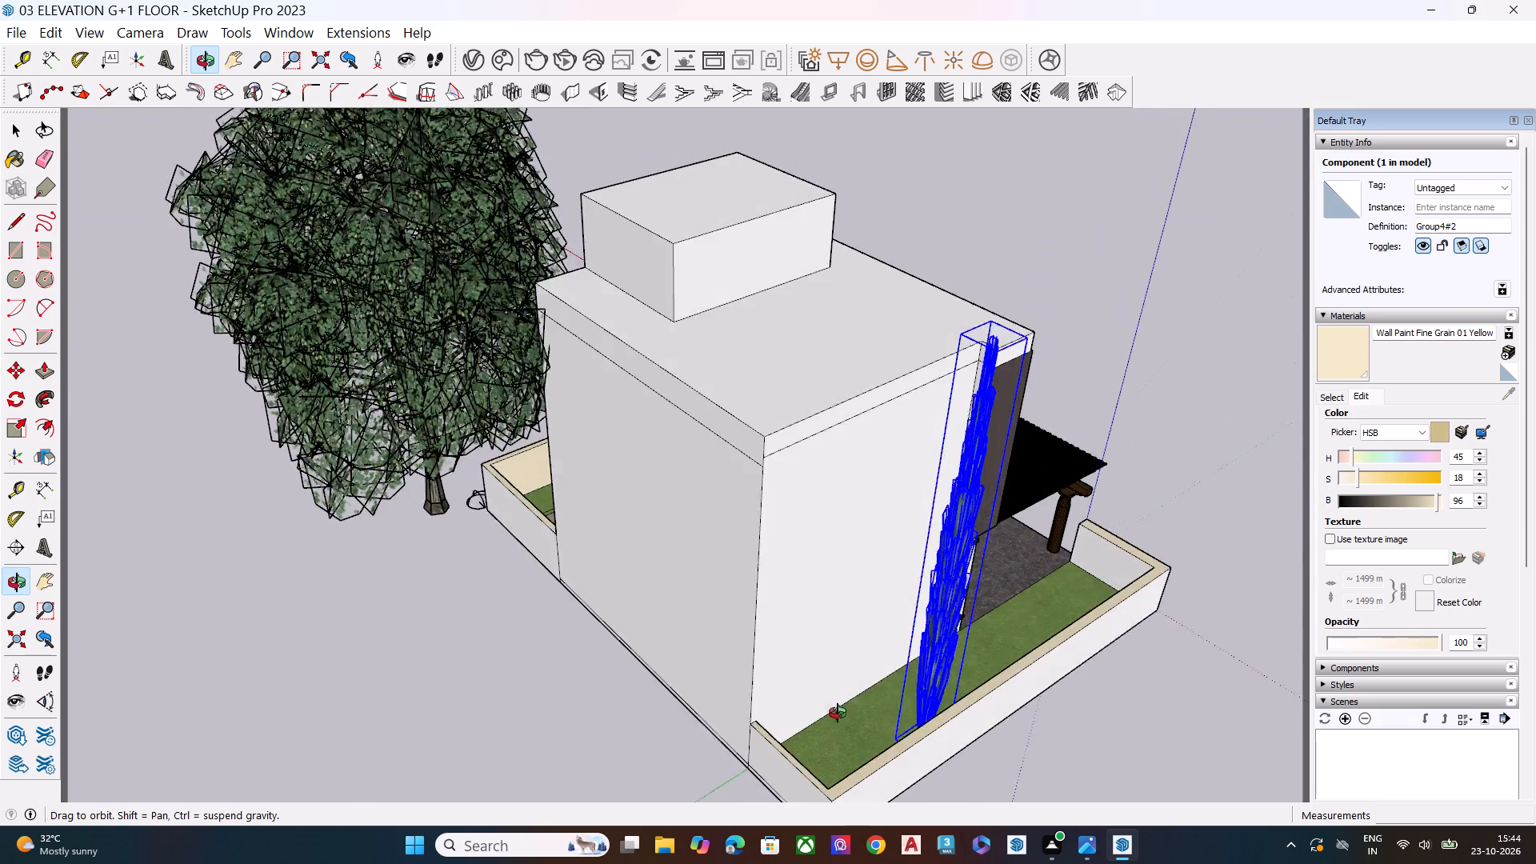
pyautogui.moveTo(838, 713); pyautogui.dragTo(748, 738, button='middle')
pyautogui.press('s')
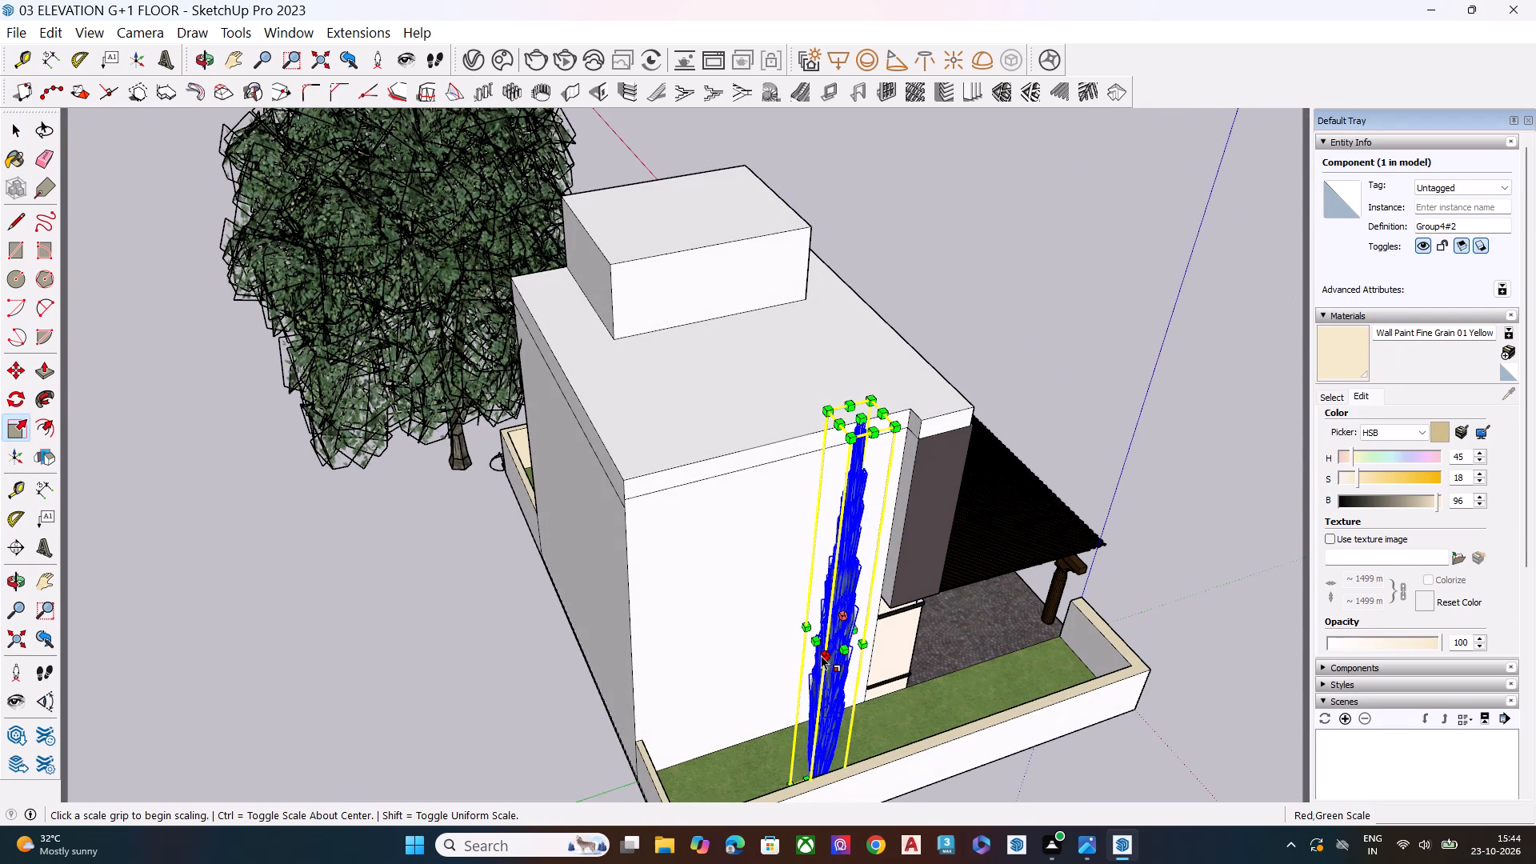
pyautogui.moveTo(815, 638); pyautogui.dragTo(762, 653)
pyautogui.click(798, 631)
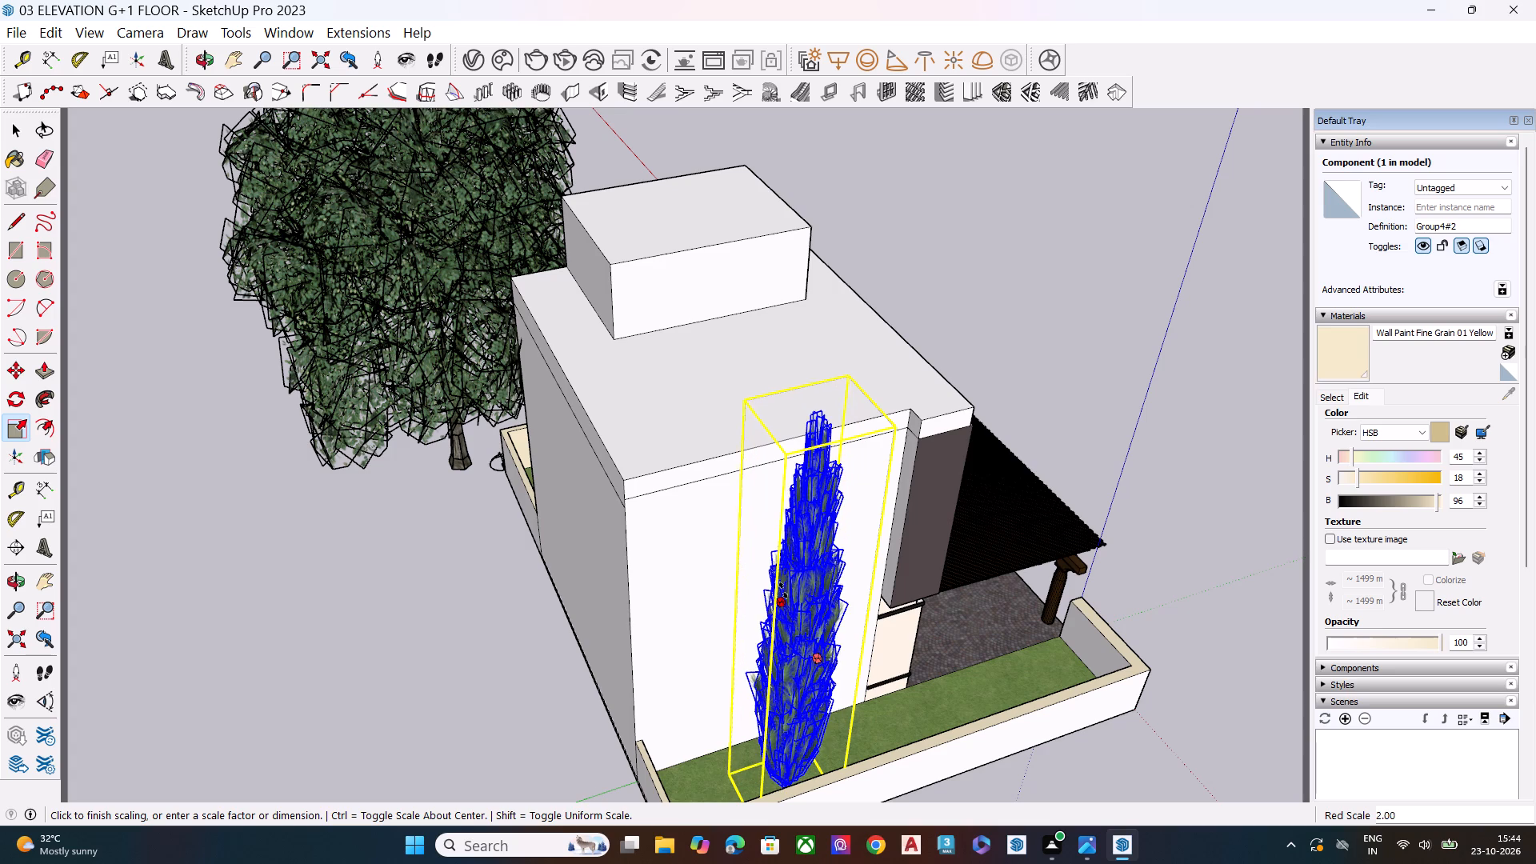
pyautogui.click(786, 595)
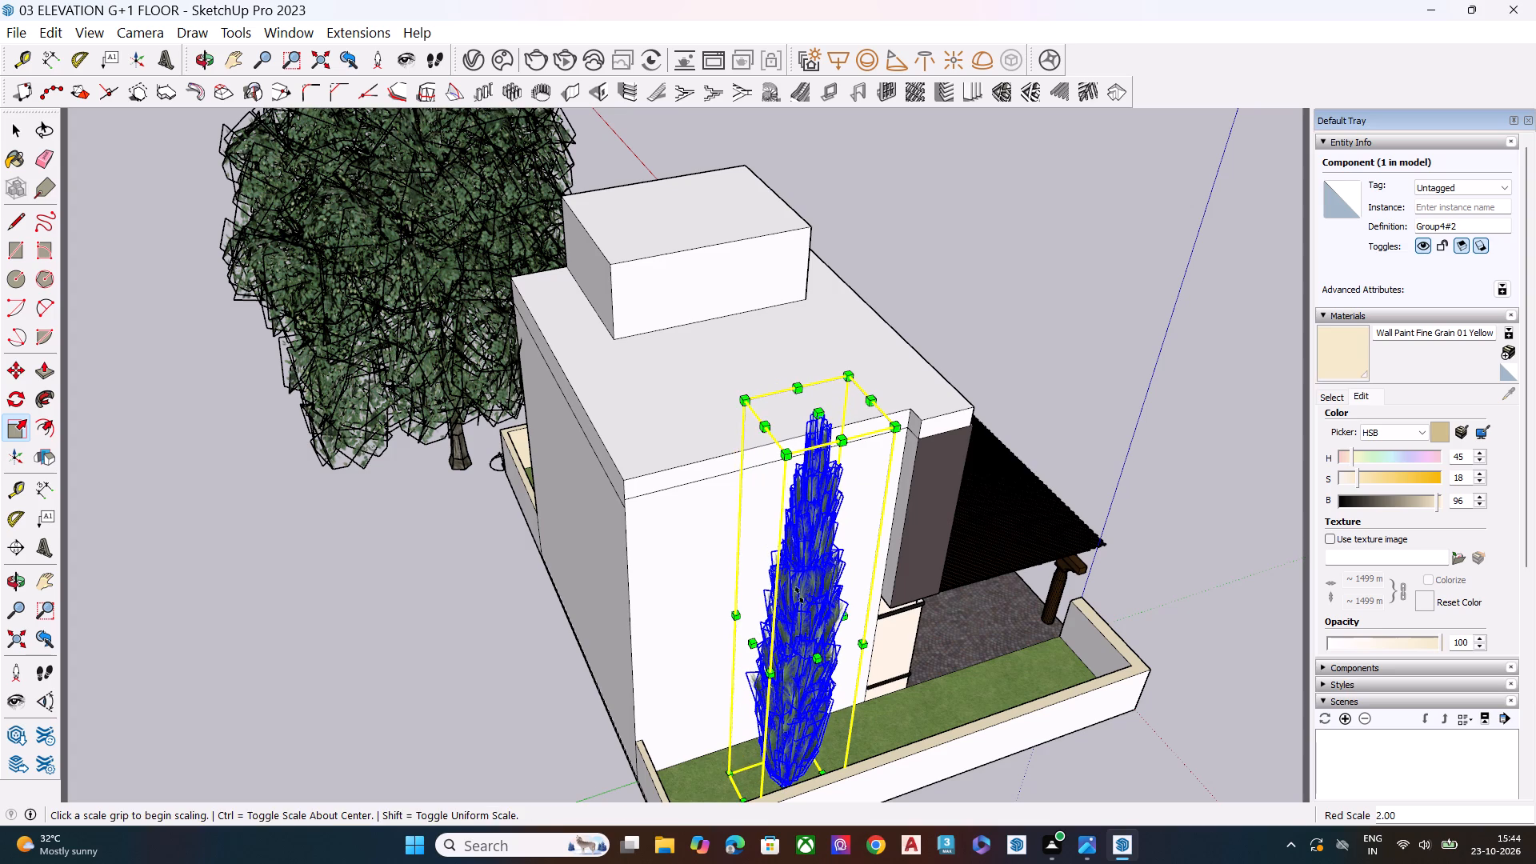
pyautogui.press('space')
pyautogui.click(1149, 518)
# Scale the conifer by 1.65 along the green axis to make it fuller when seen from the side.
pyautogui.moveTo(986, 671); pyautogui.dragTo(653, 467, button='middle')
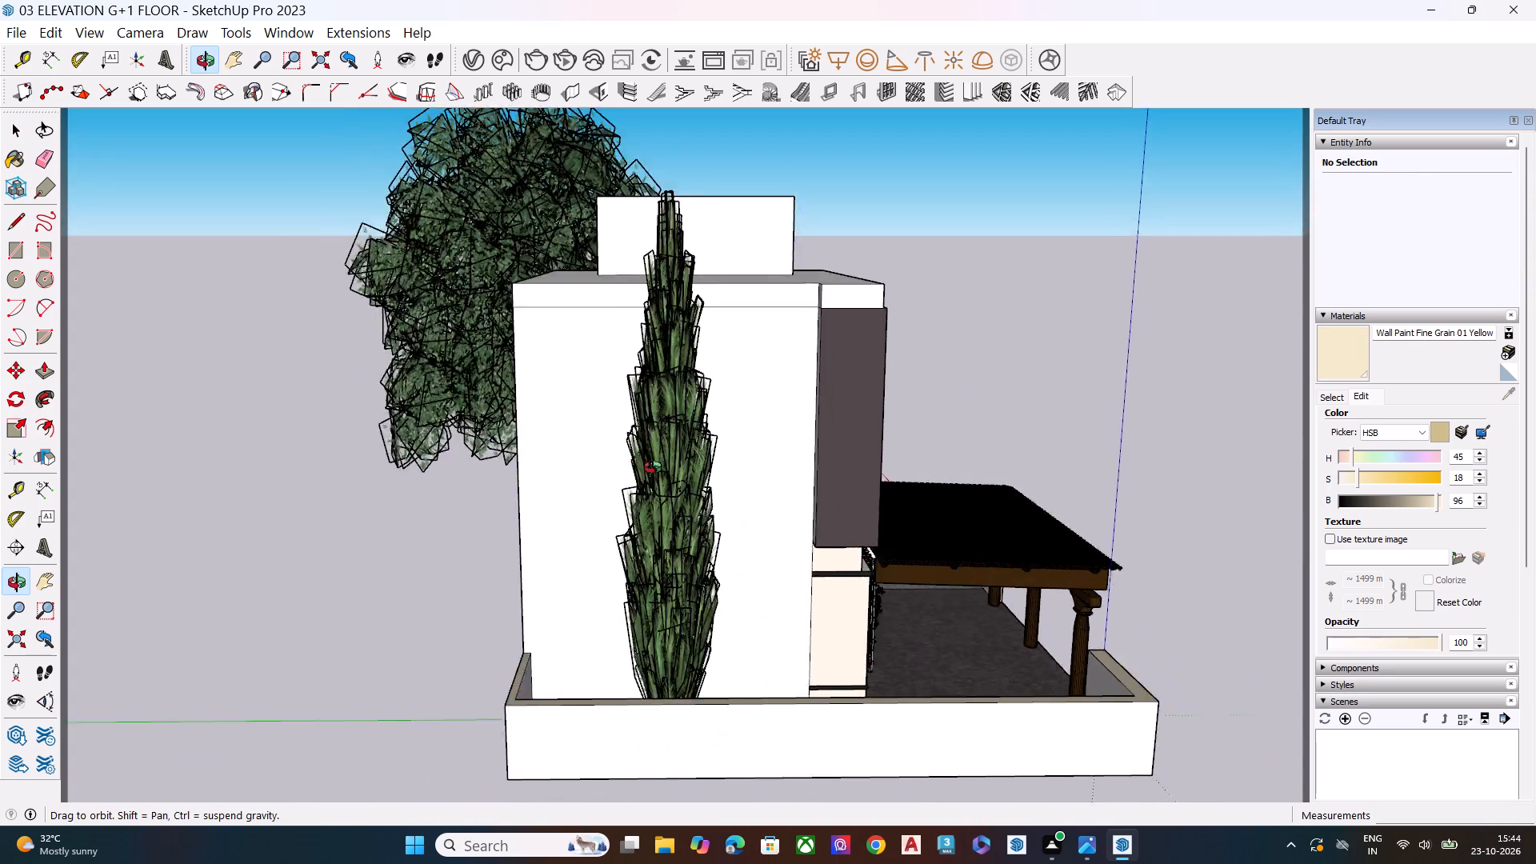
pyautogui.moveTo(653, 467); pyautogui.dragTo(516, 466, button='middle')
pyautogui.moveTo(865, 582); pyautogui.dragTo(595, 558, button='middle')
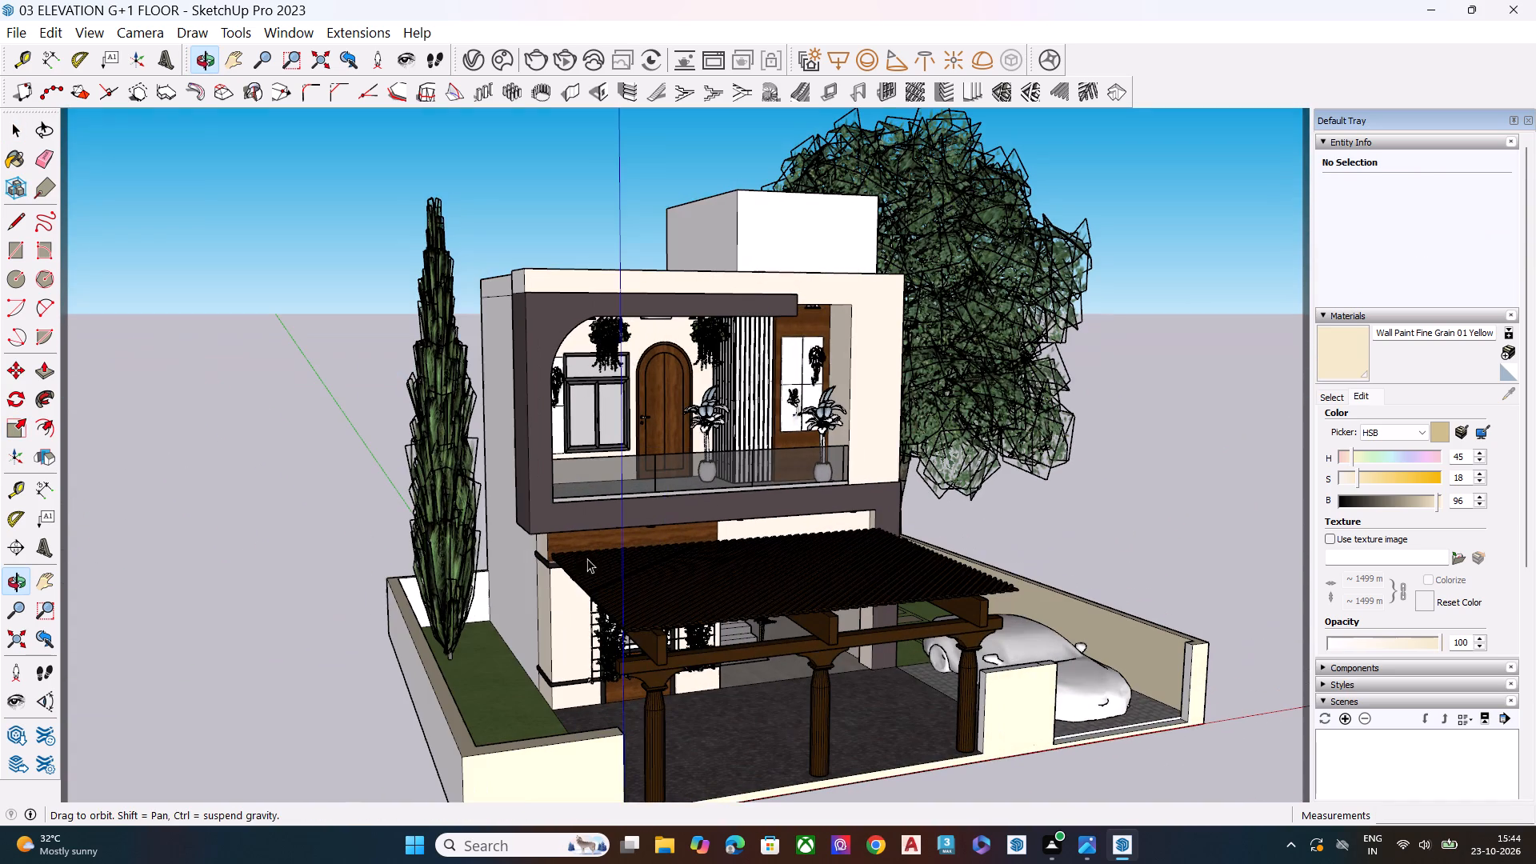
pyautogui.click(441, 439)
pyautogui.scroll(3, 441, 439)
pyautogui.press('s')
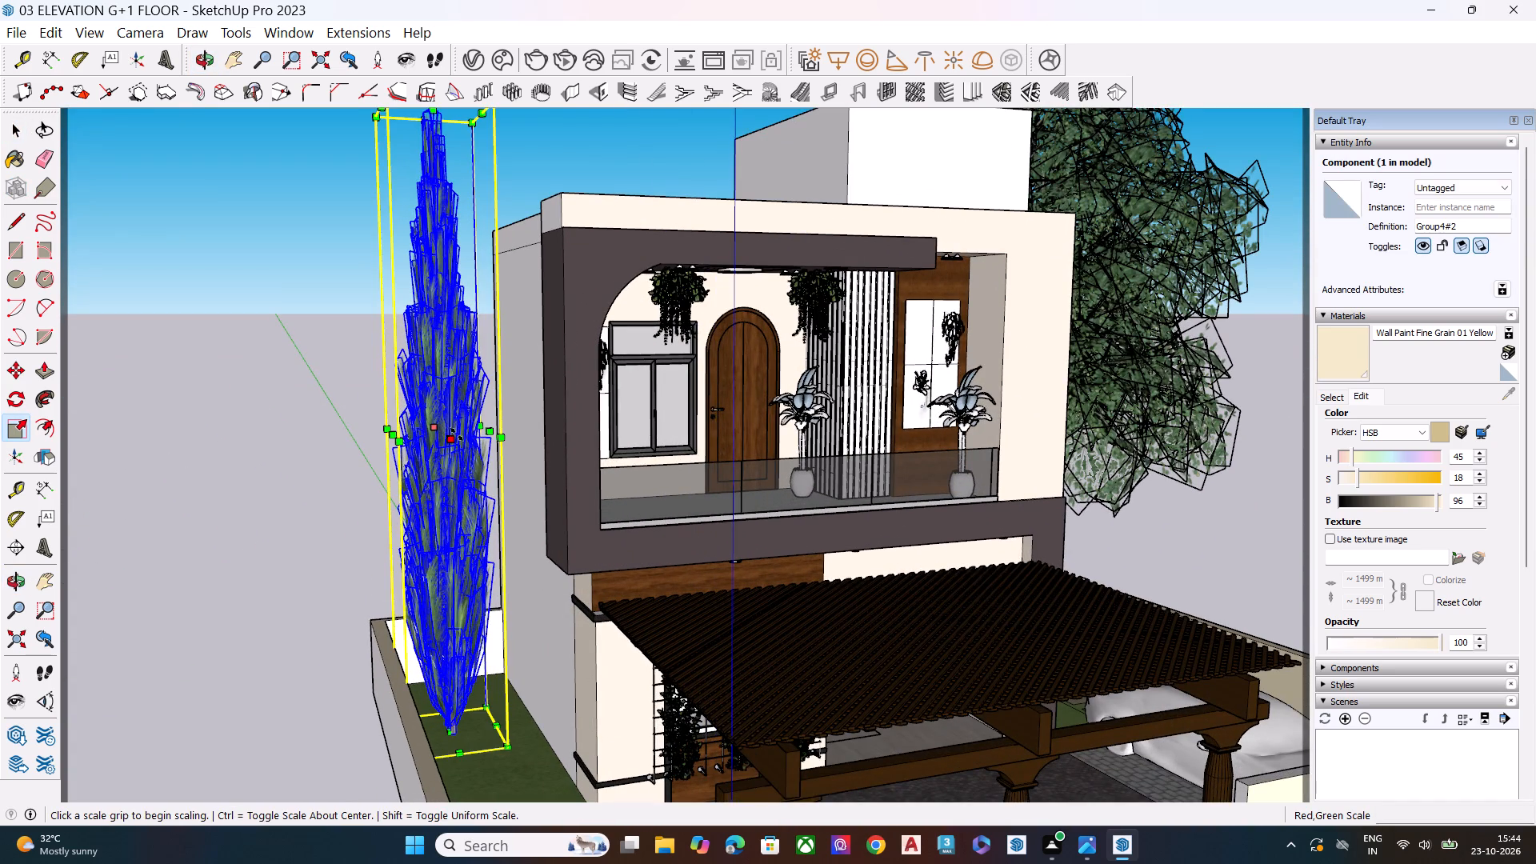
pyautogui.moveTo(452, 442); pyautogui.dragTo(462, 458)
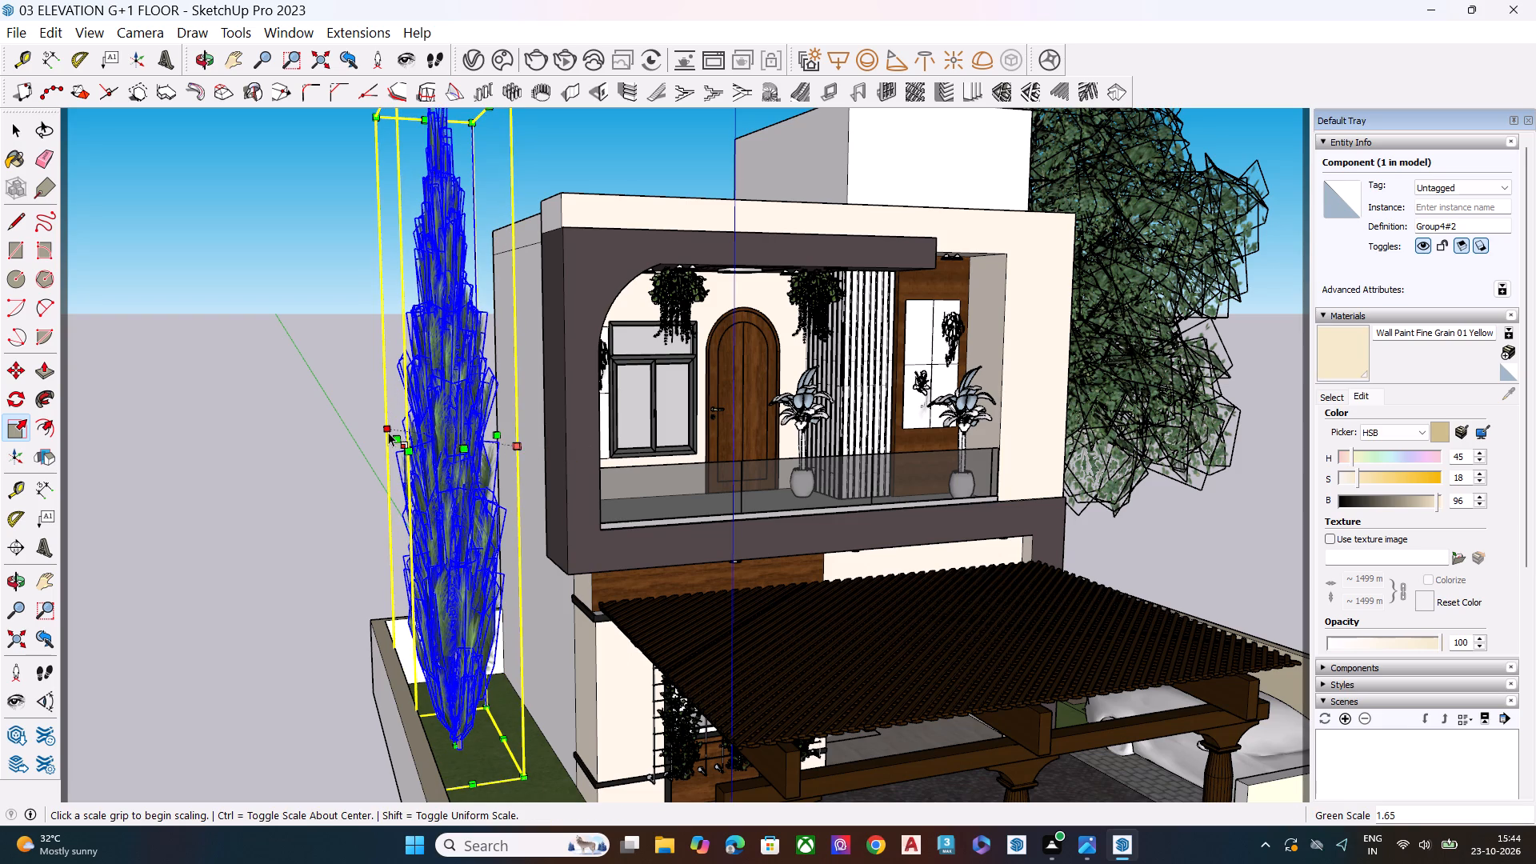
pyautogui.click(388, 433)
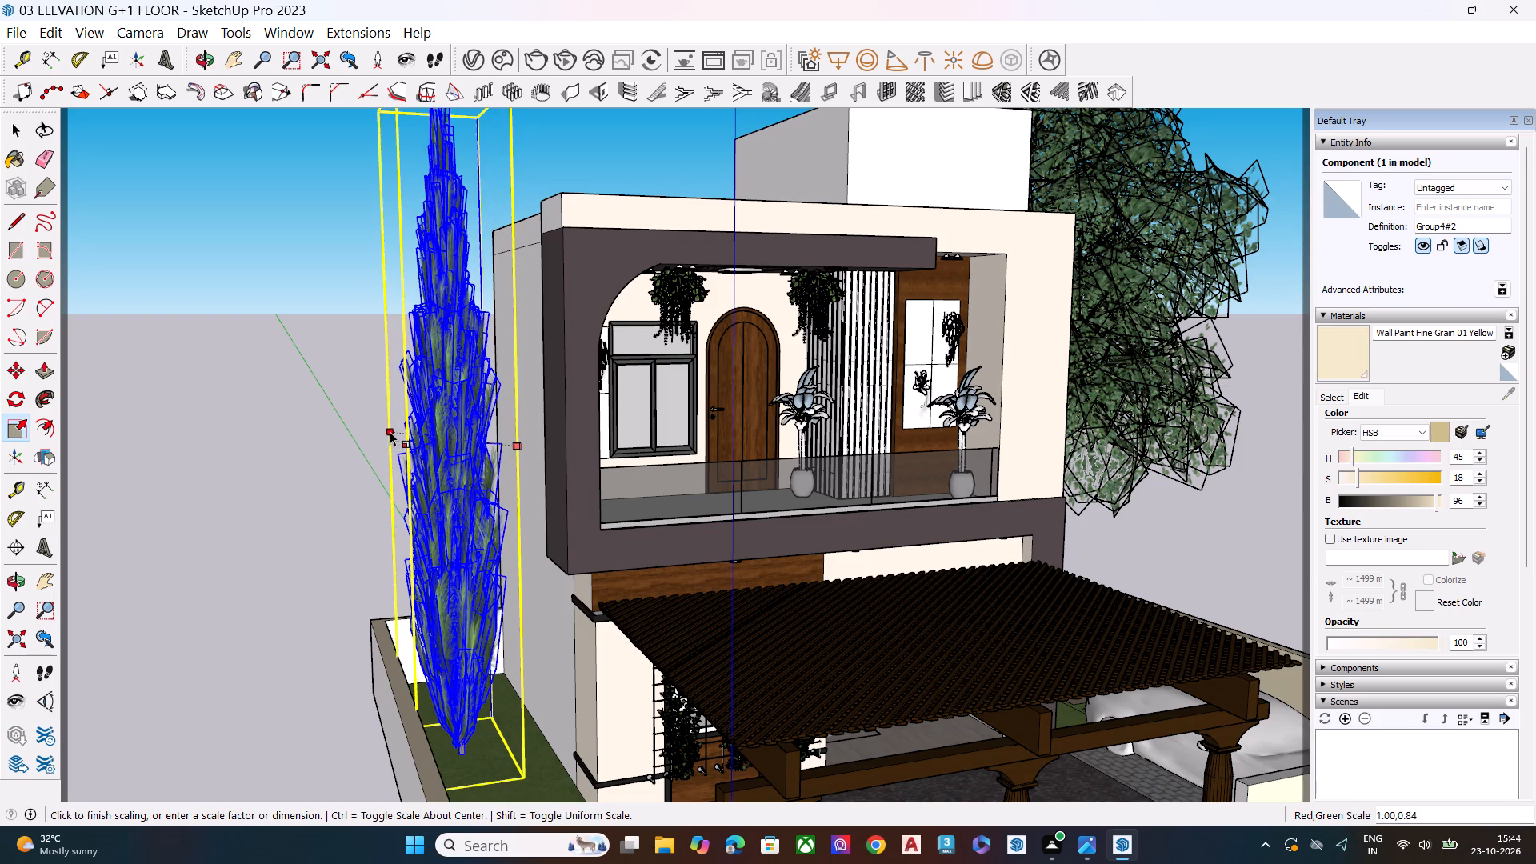
pyautogui.press('Escape')
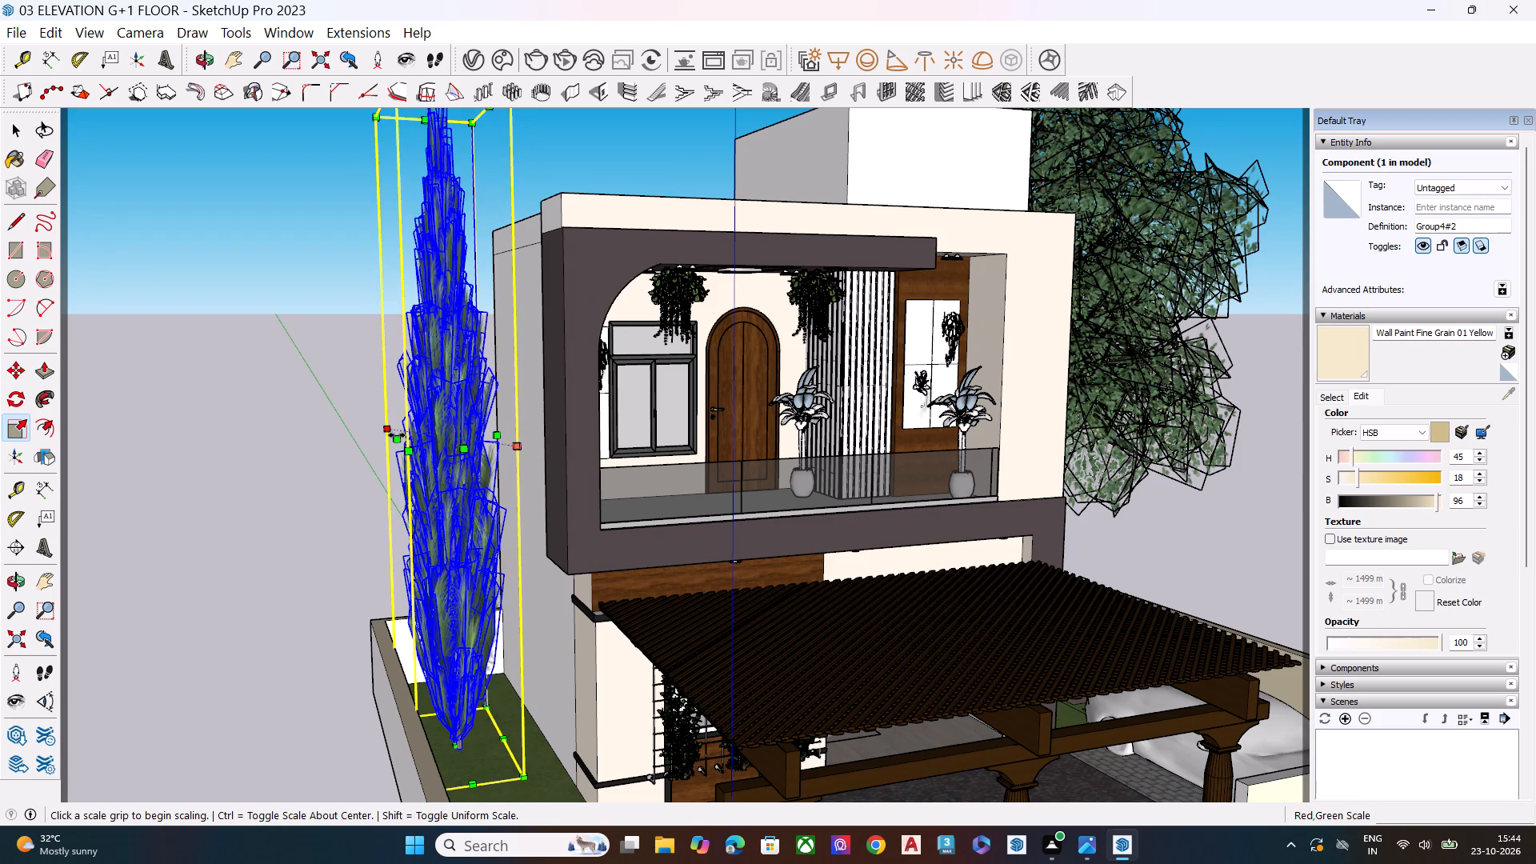
# Widen the conifer along the red axis toward the boundary wall, plus by about 1.36 toward the house wall.
pyautogui.moveTo(396, 437); pyautogui.dragTo(377, 442)
pyautogui.moveTo(464, 508); pyautogui.dragTo(487, 562, button='middle')
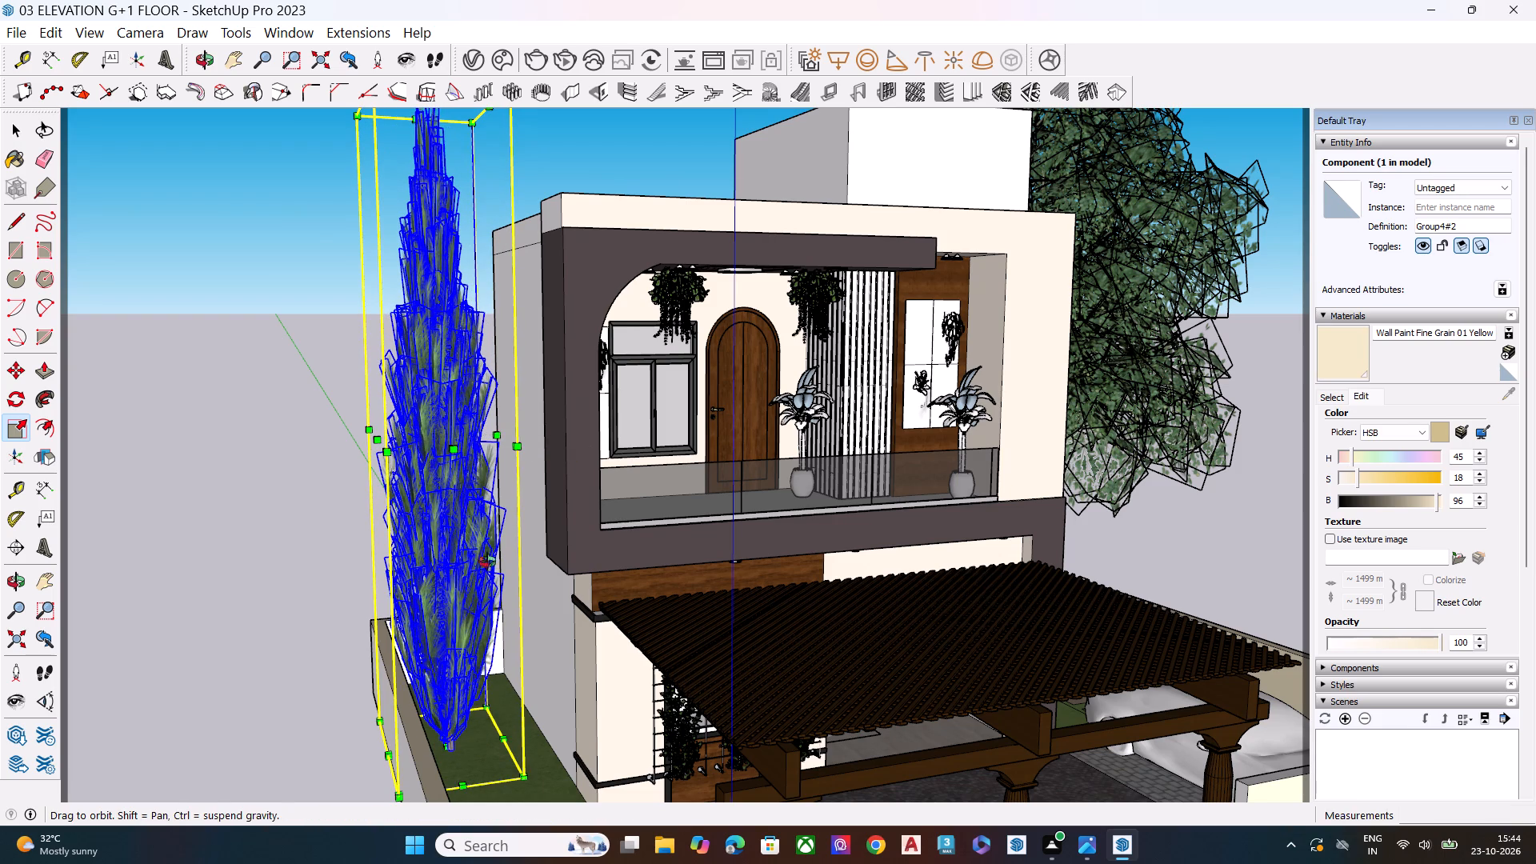
pyautogui.moveTo(487, 562); pyautogui.dragTo(559, 745, button='middle')
pyautogui.scroll(2, 462, 542)
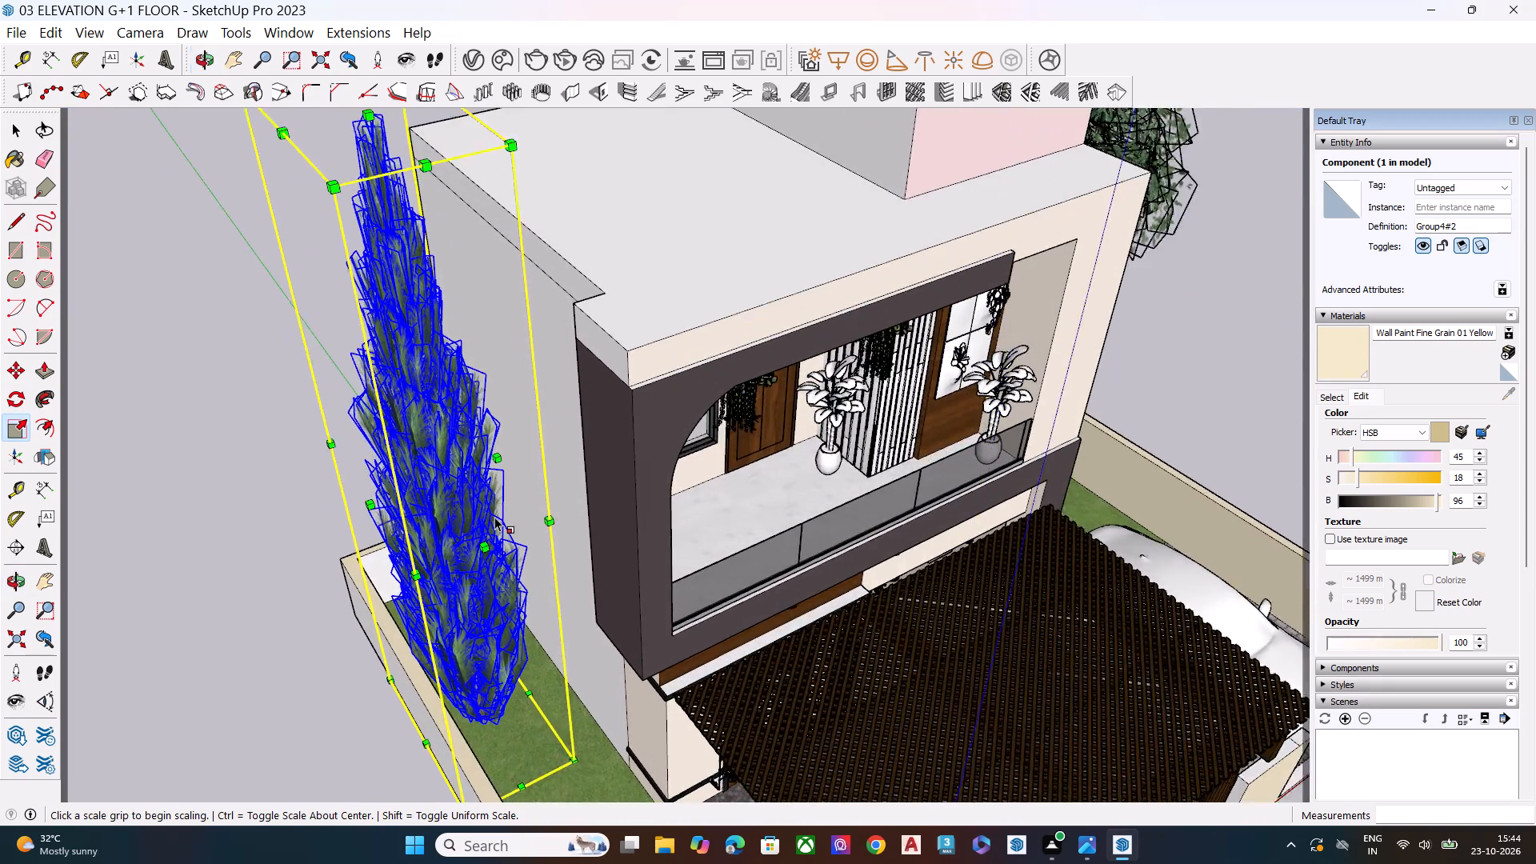
pyautogui.scroll(3, 494, 517)
pyautogui.moveTo(495, 439); pyautogui.dragTo(508, 431)
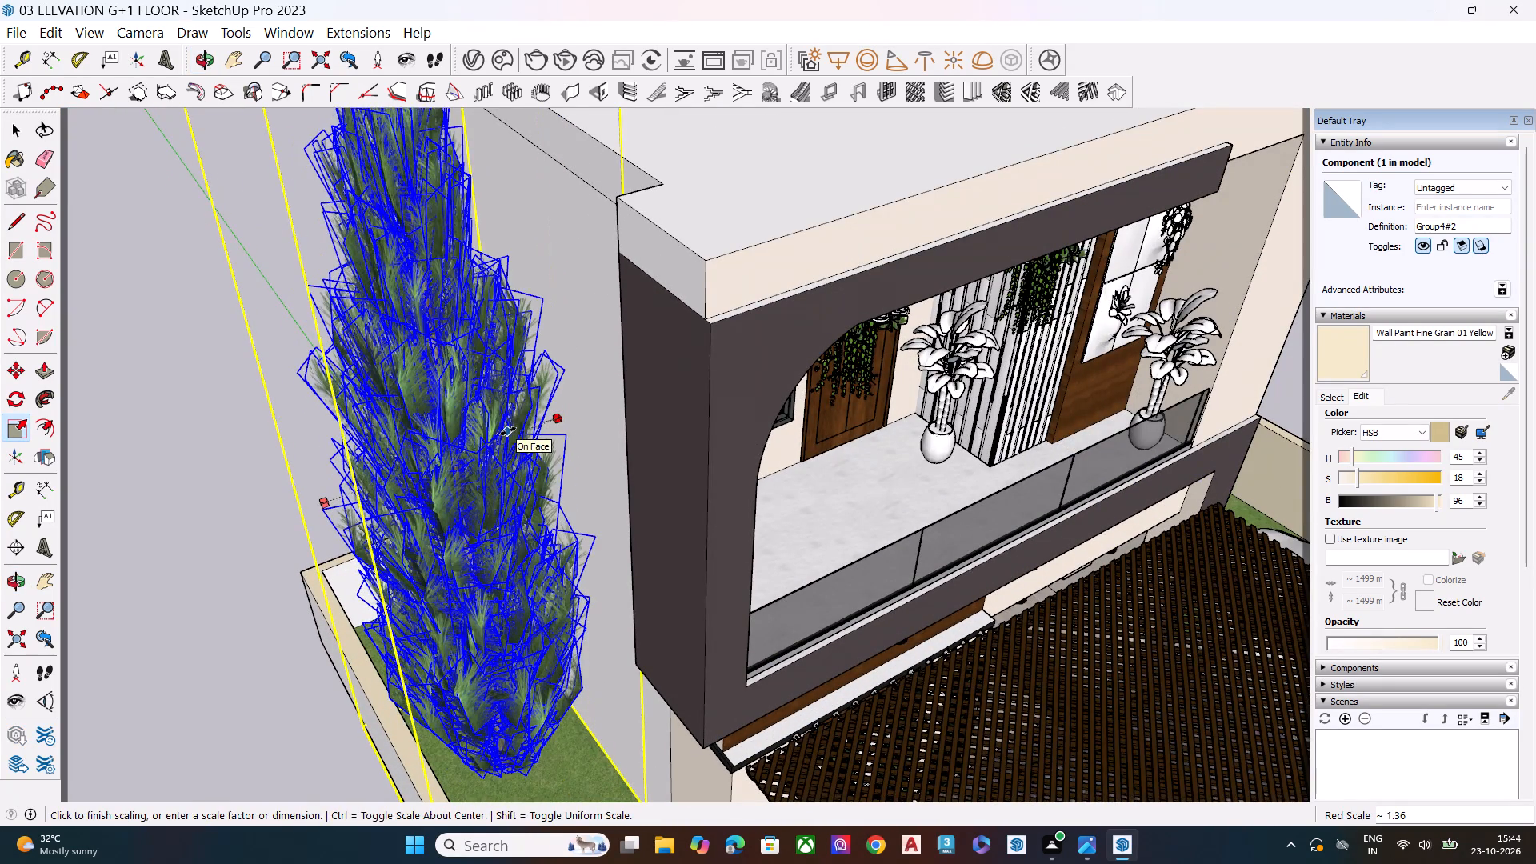
pyautogui.moveTo(508, 431); pyautogui.dragTo(511, 429)
pyautogui.press('space')
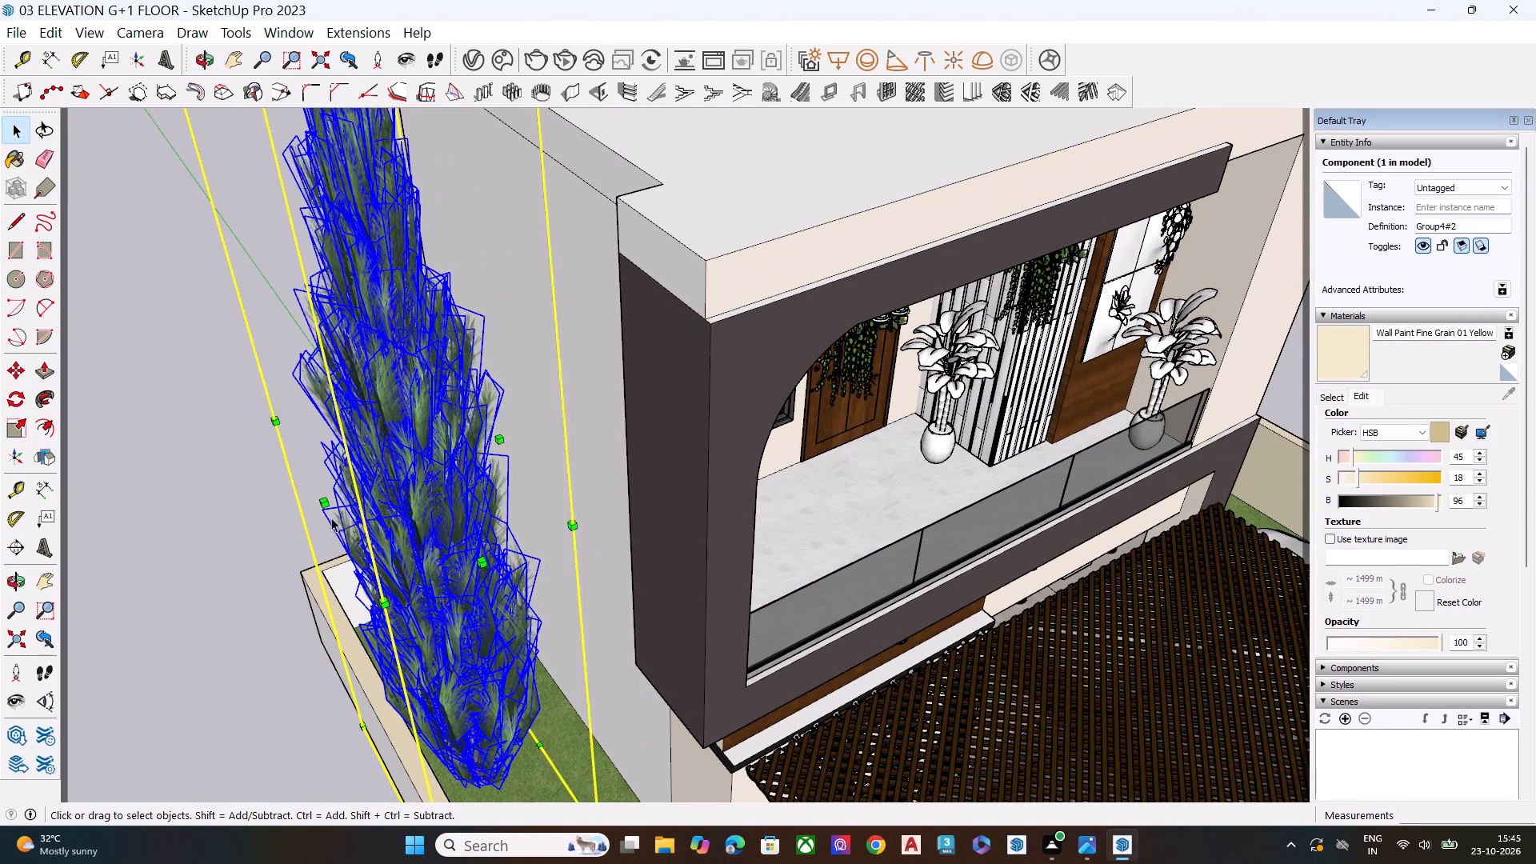
pyautogui.press('s')
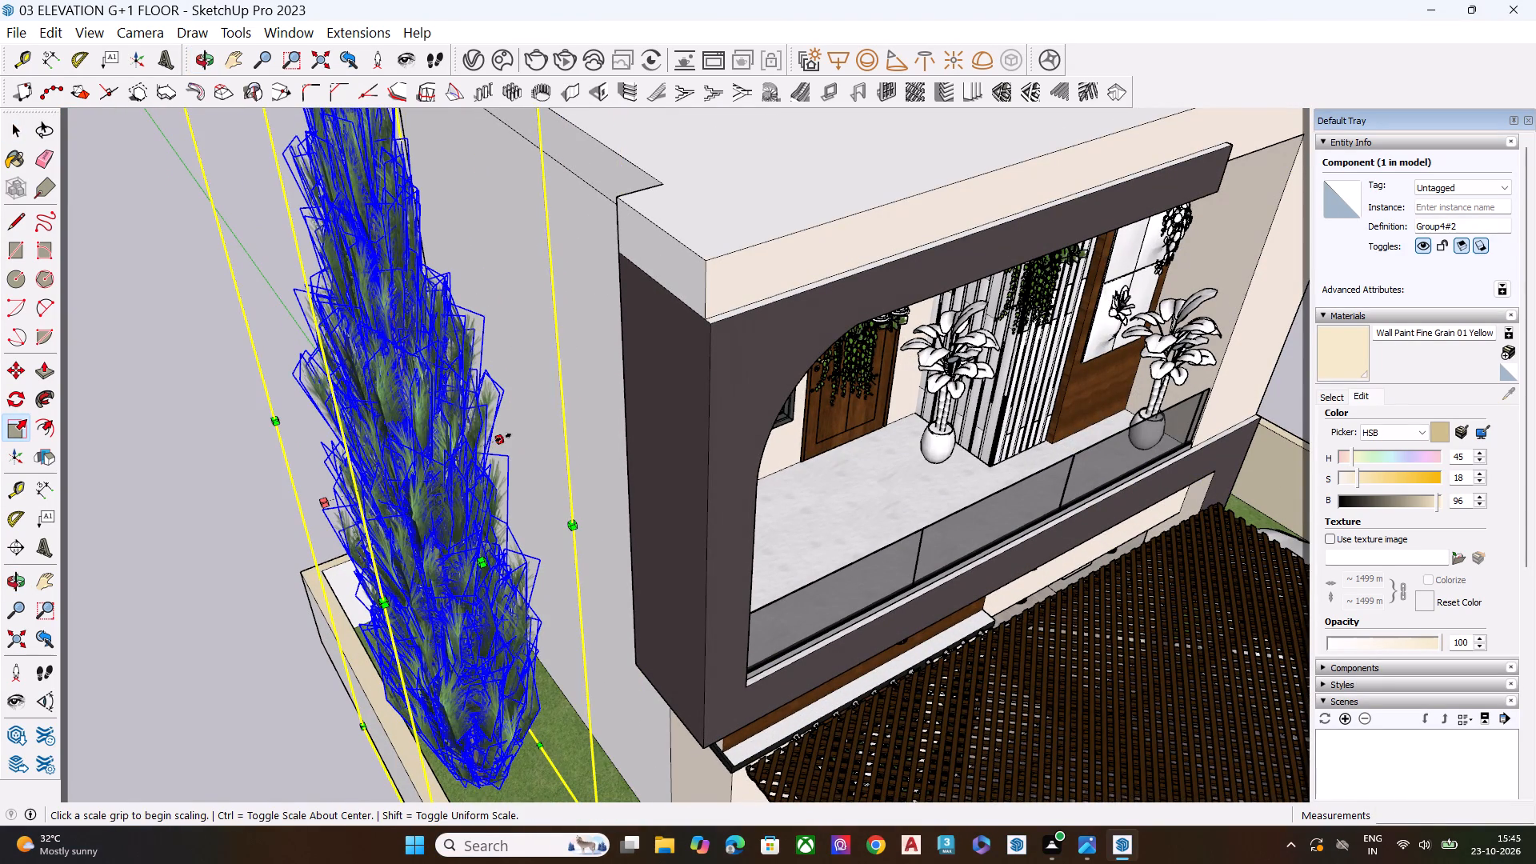
pyautogui.click(503, 438)
pyautogui.click(556, 425)
pyautogui.press('space')
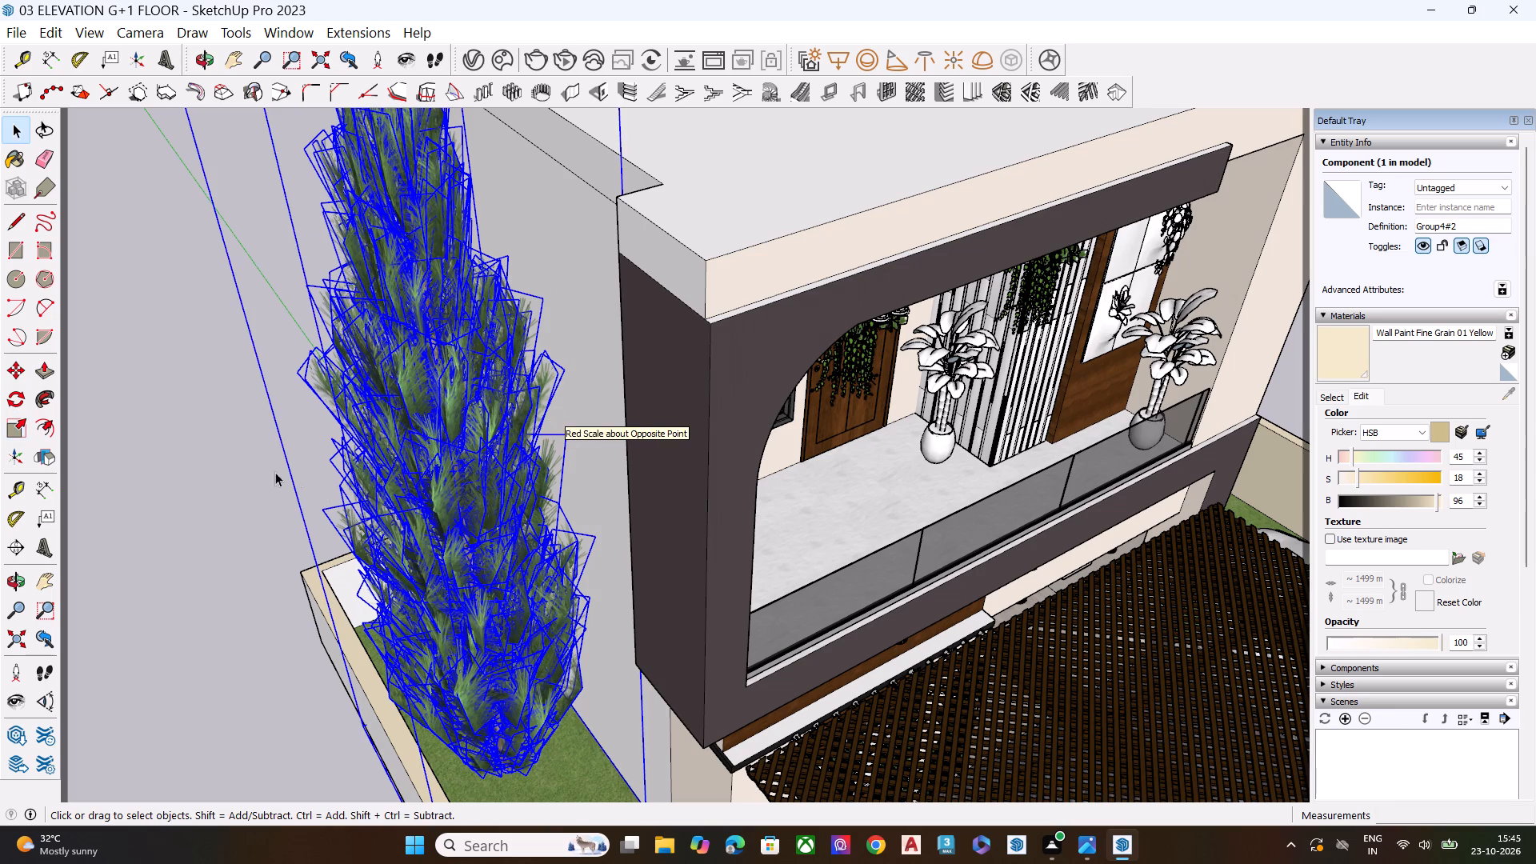
pyautogui.click(254, 466)
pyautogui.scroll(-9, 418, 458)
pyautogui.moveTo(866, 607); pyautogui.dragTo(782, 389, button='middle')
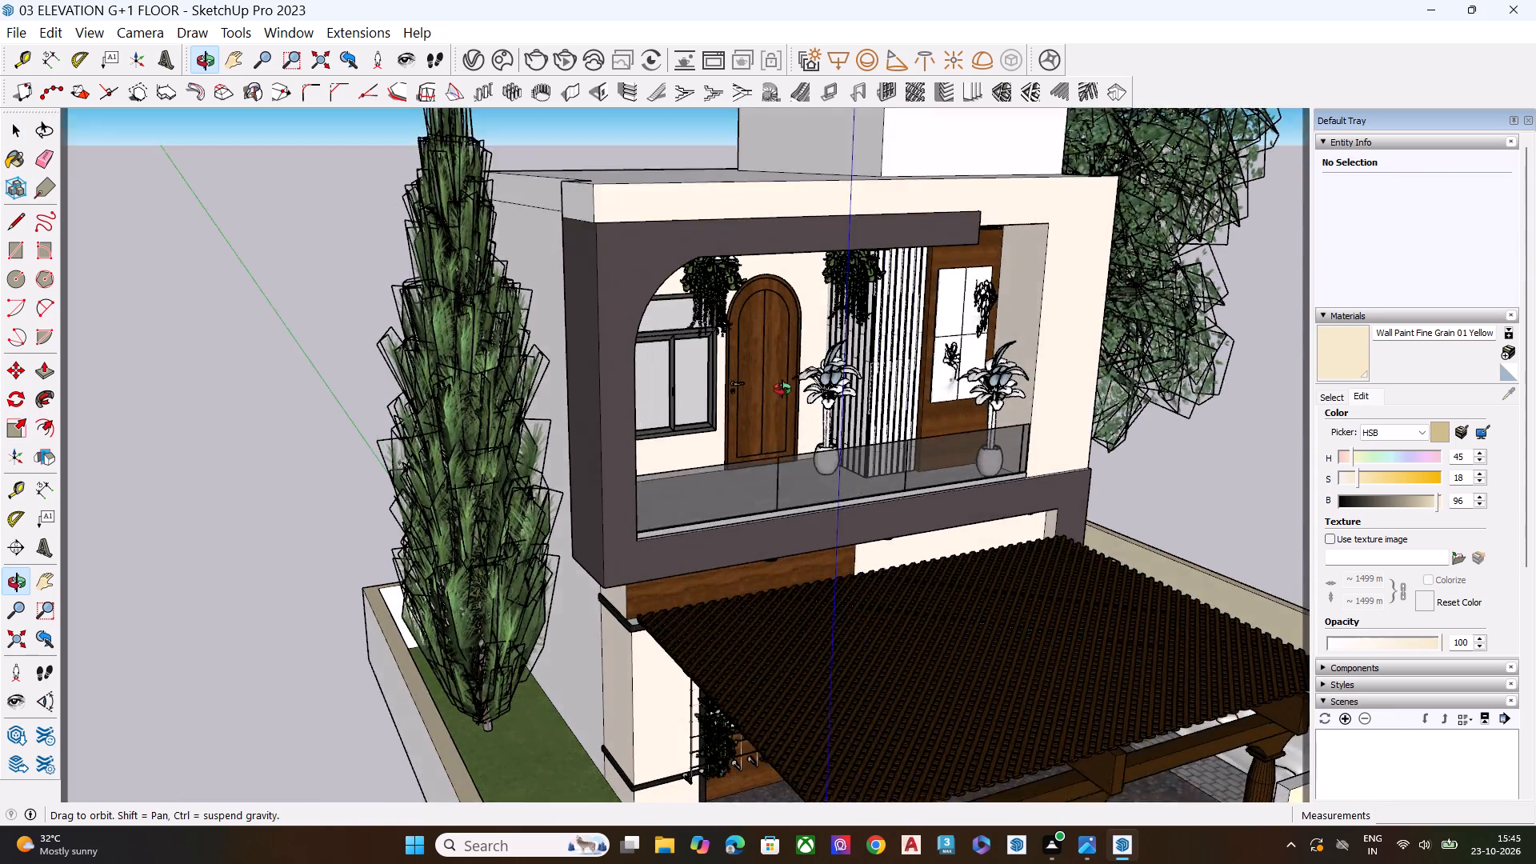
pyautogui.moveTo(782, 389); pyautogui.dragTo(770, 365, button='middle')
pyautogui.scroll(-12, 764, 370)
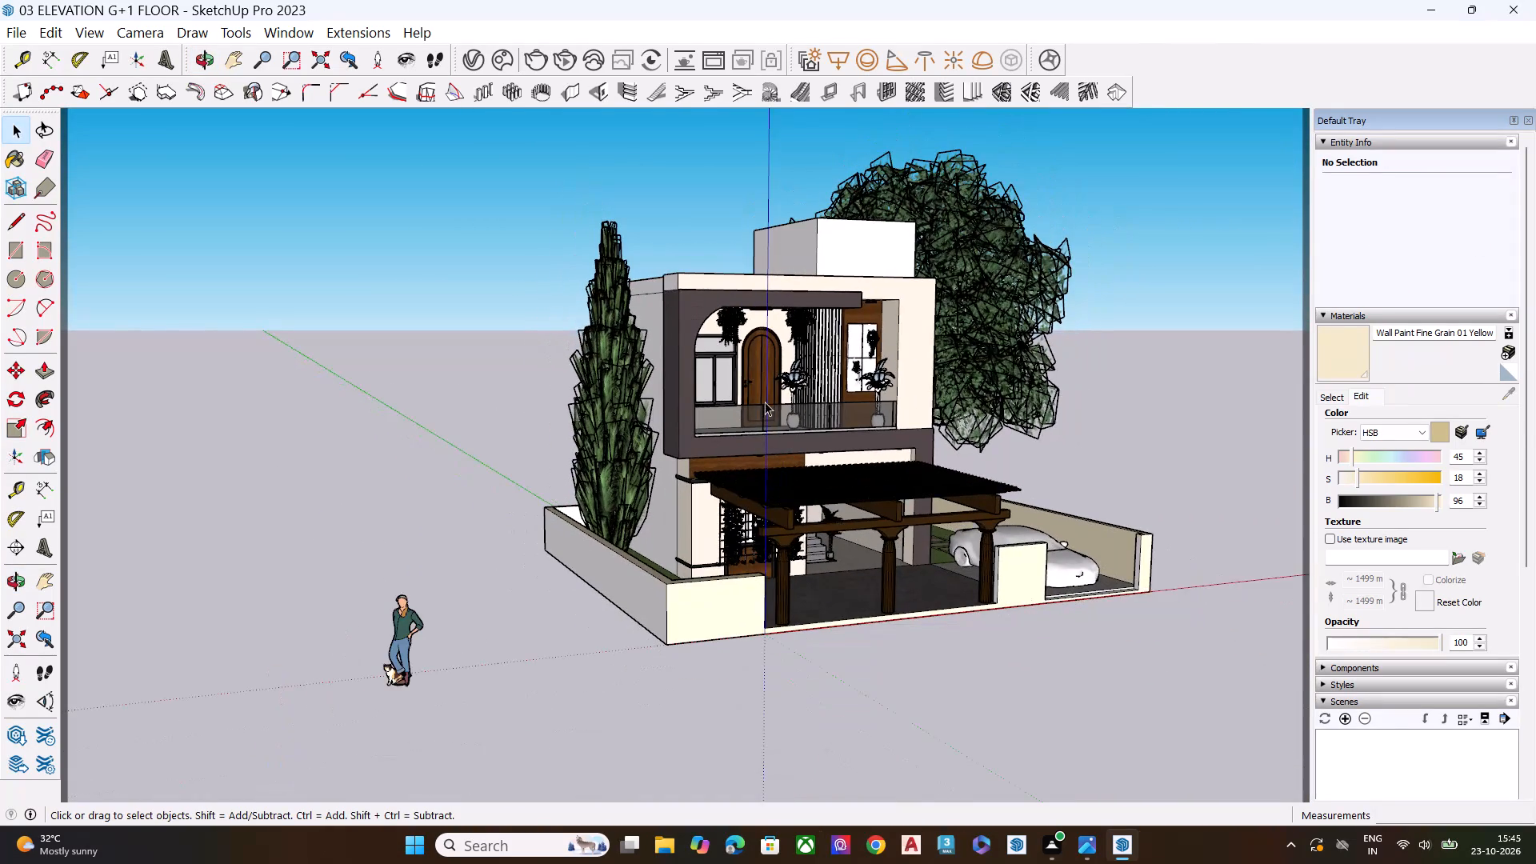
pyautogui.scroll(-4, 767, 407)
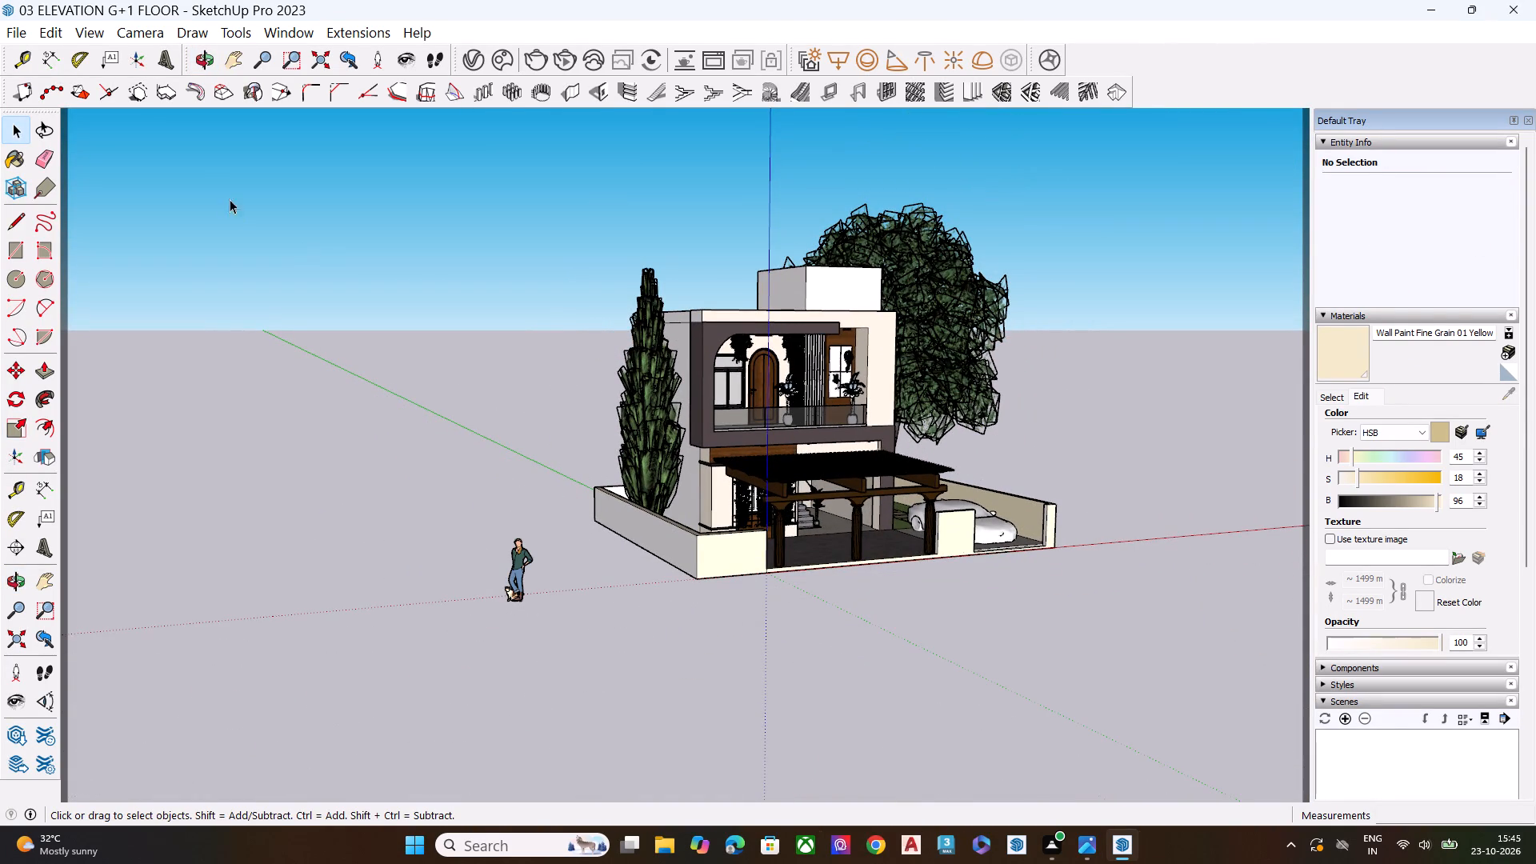
# Switch to Google Chrome, open the 3D Warehouse site and search its models for "pergola".
pyautogui.click(880, 849)
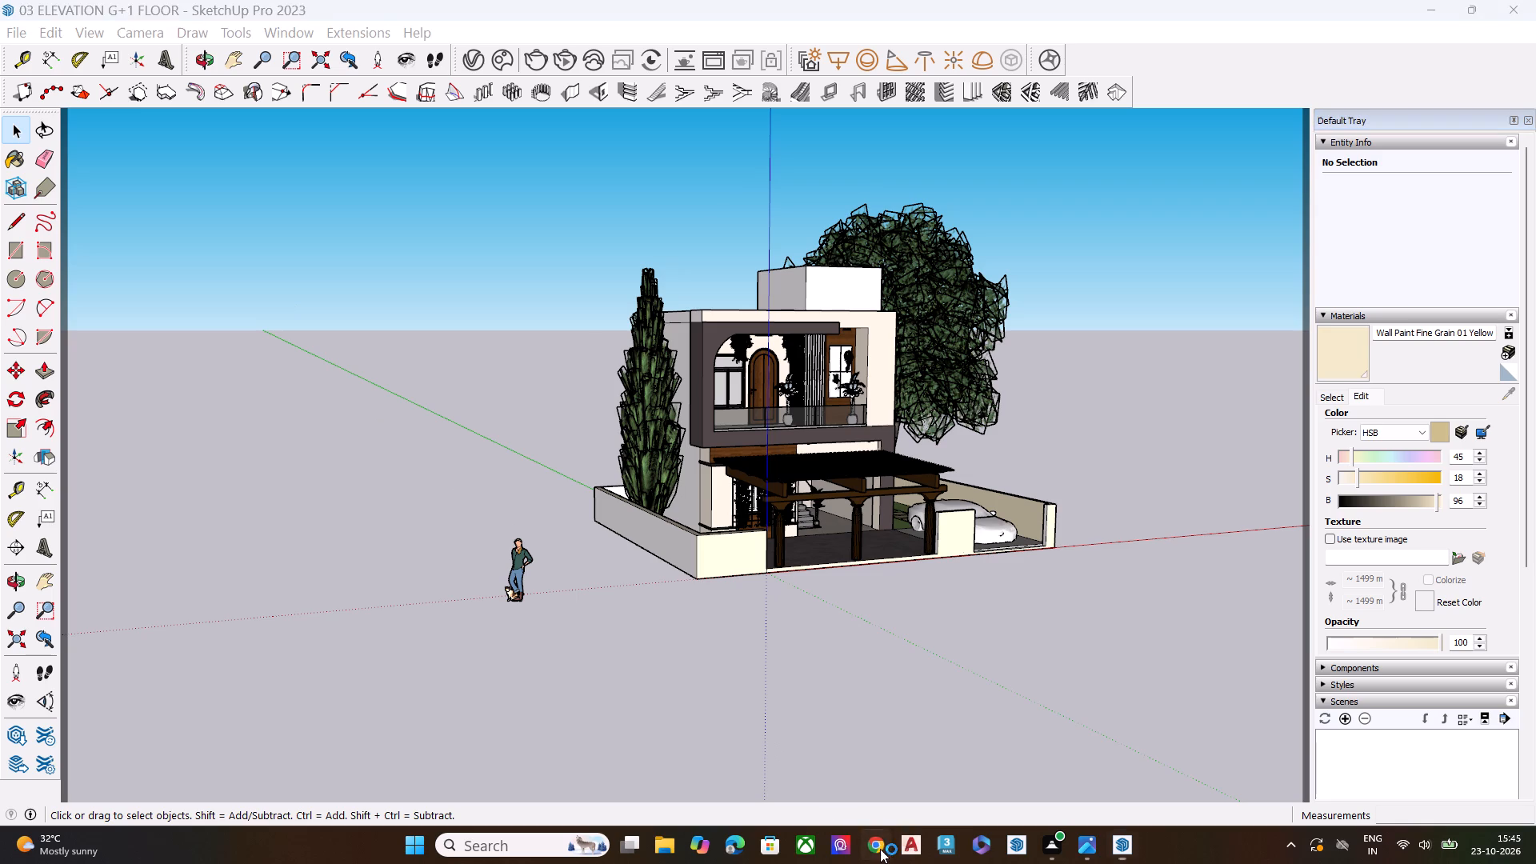
pyautogui.click(254, 434)
pyautogui.click(265, 481)
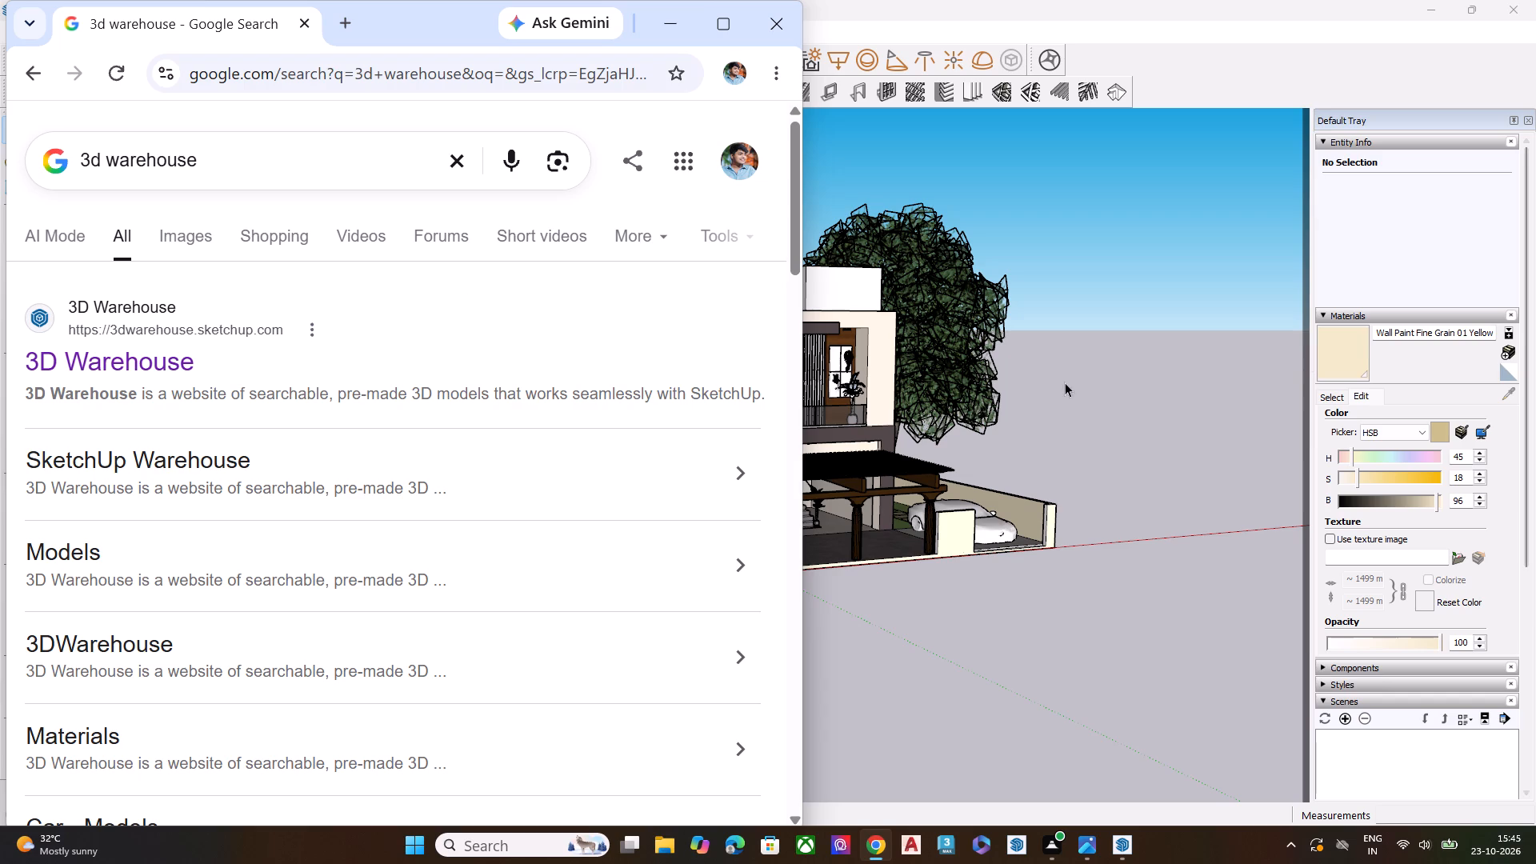
pyautogui.click(90, 363)
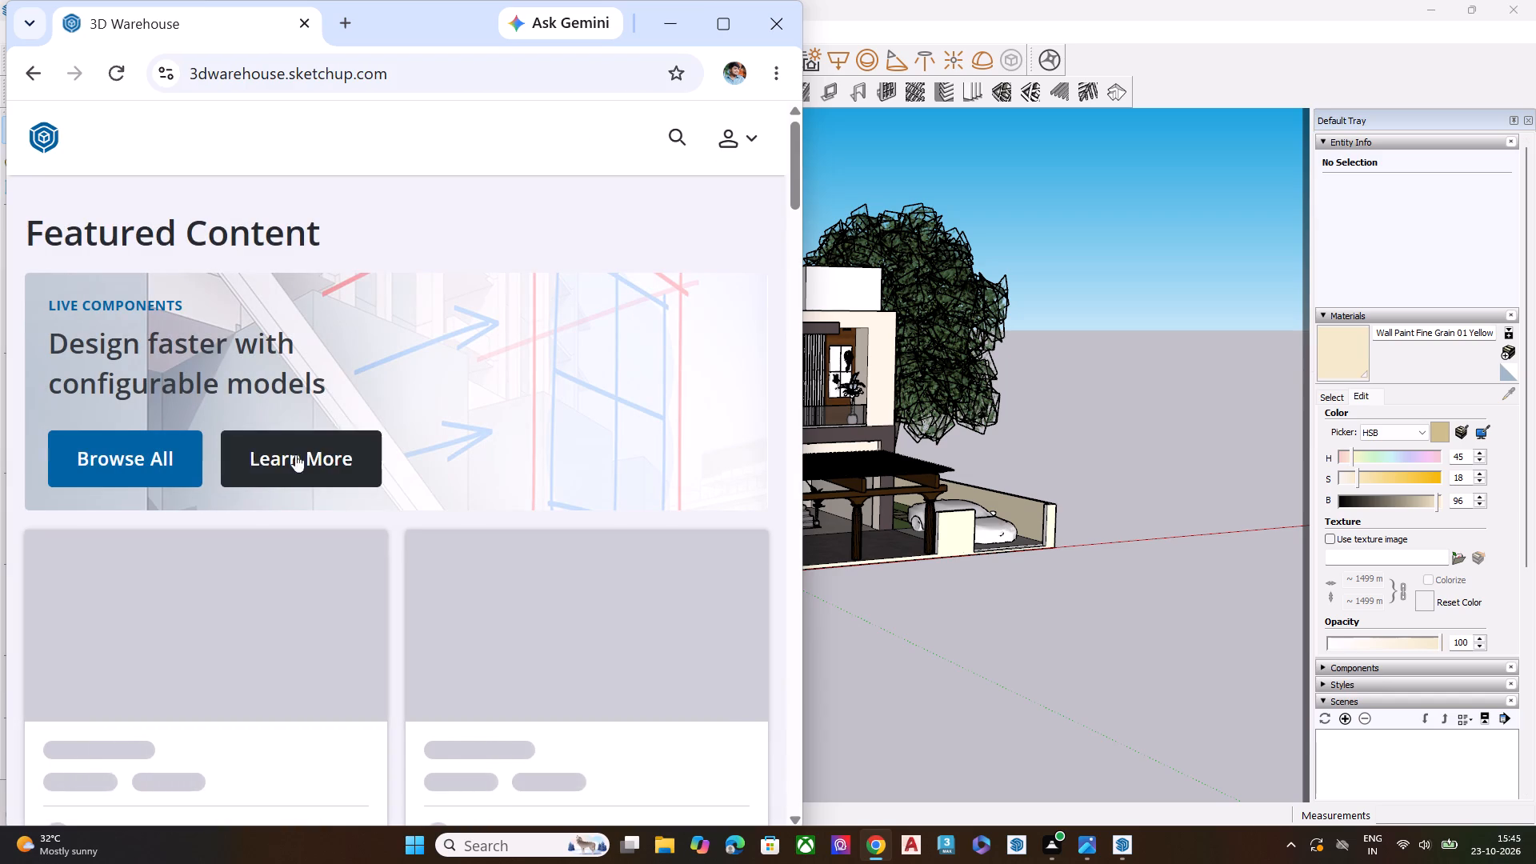
pyautogui.click(665, 134)
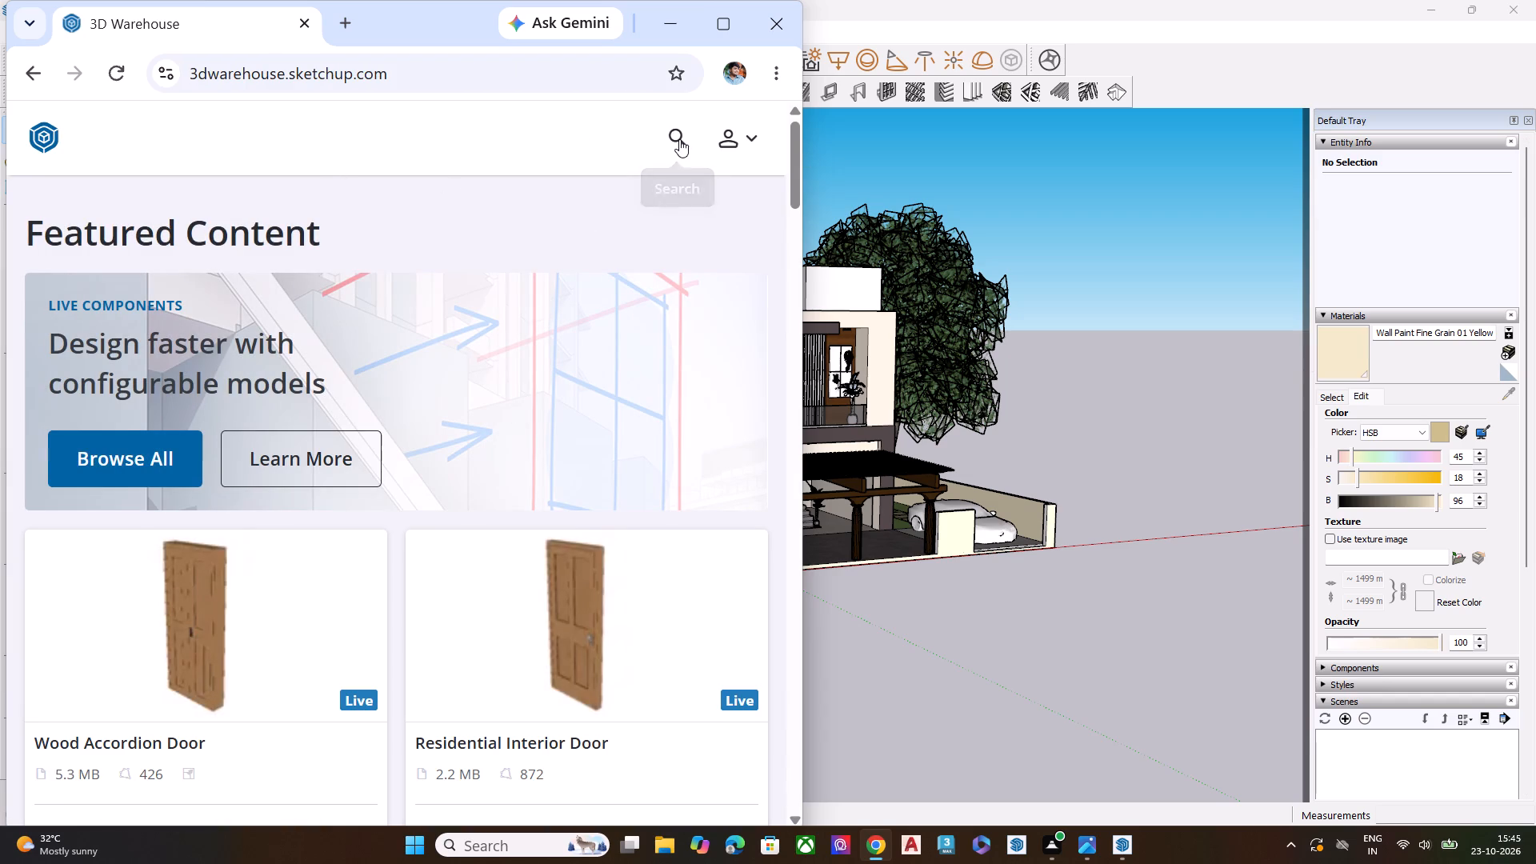
pyautogui.click(679, 139)
pyautogui.click(414, 147)
pyautogui.write('perg')
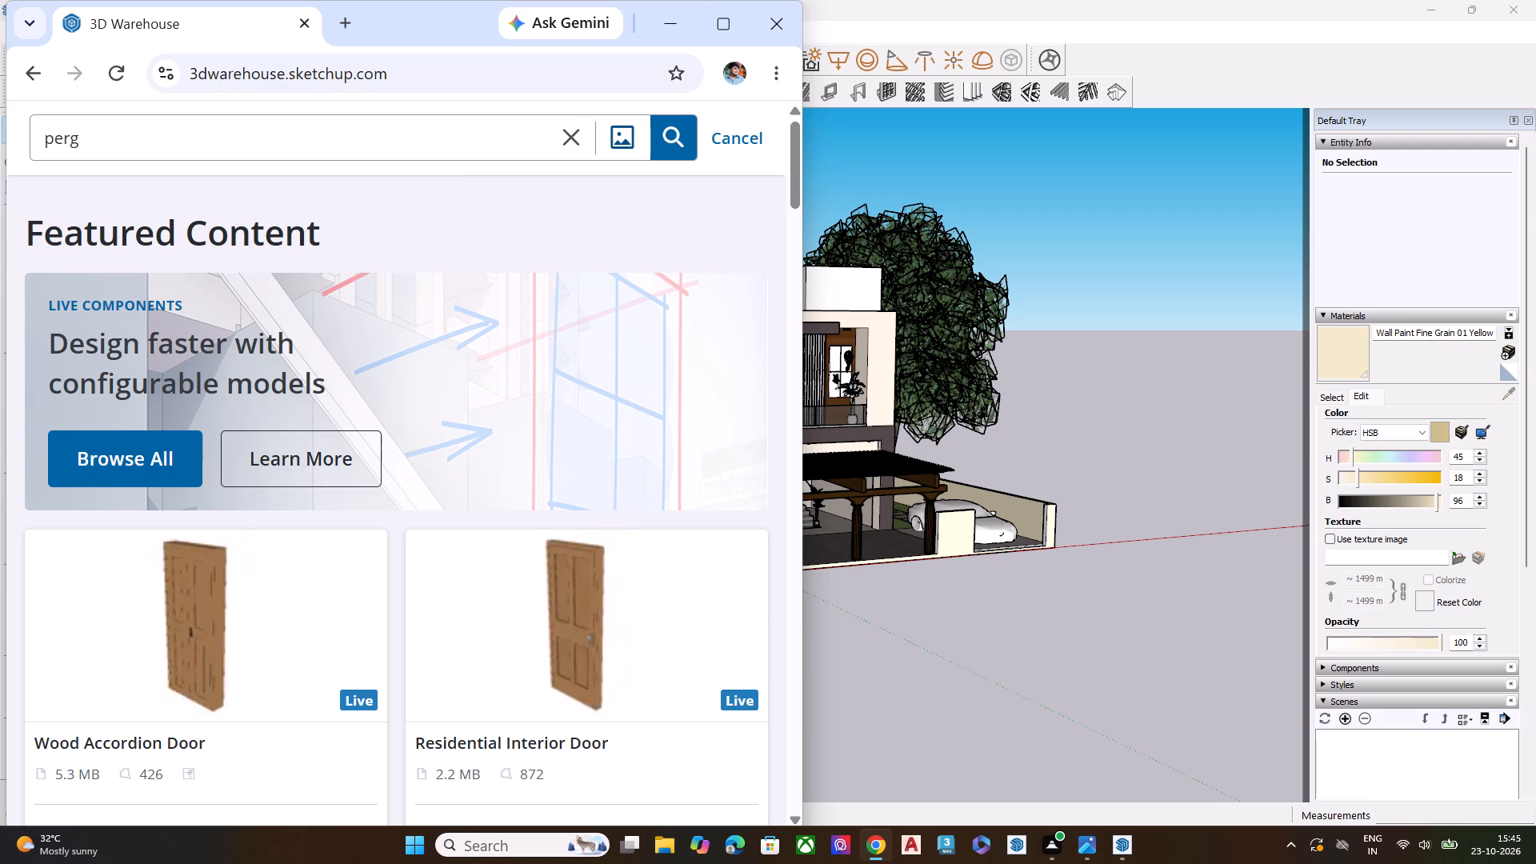
pyautogui.write('ola')
pyautogui.press('Return')
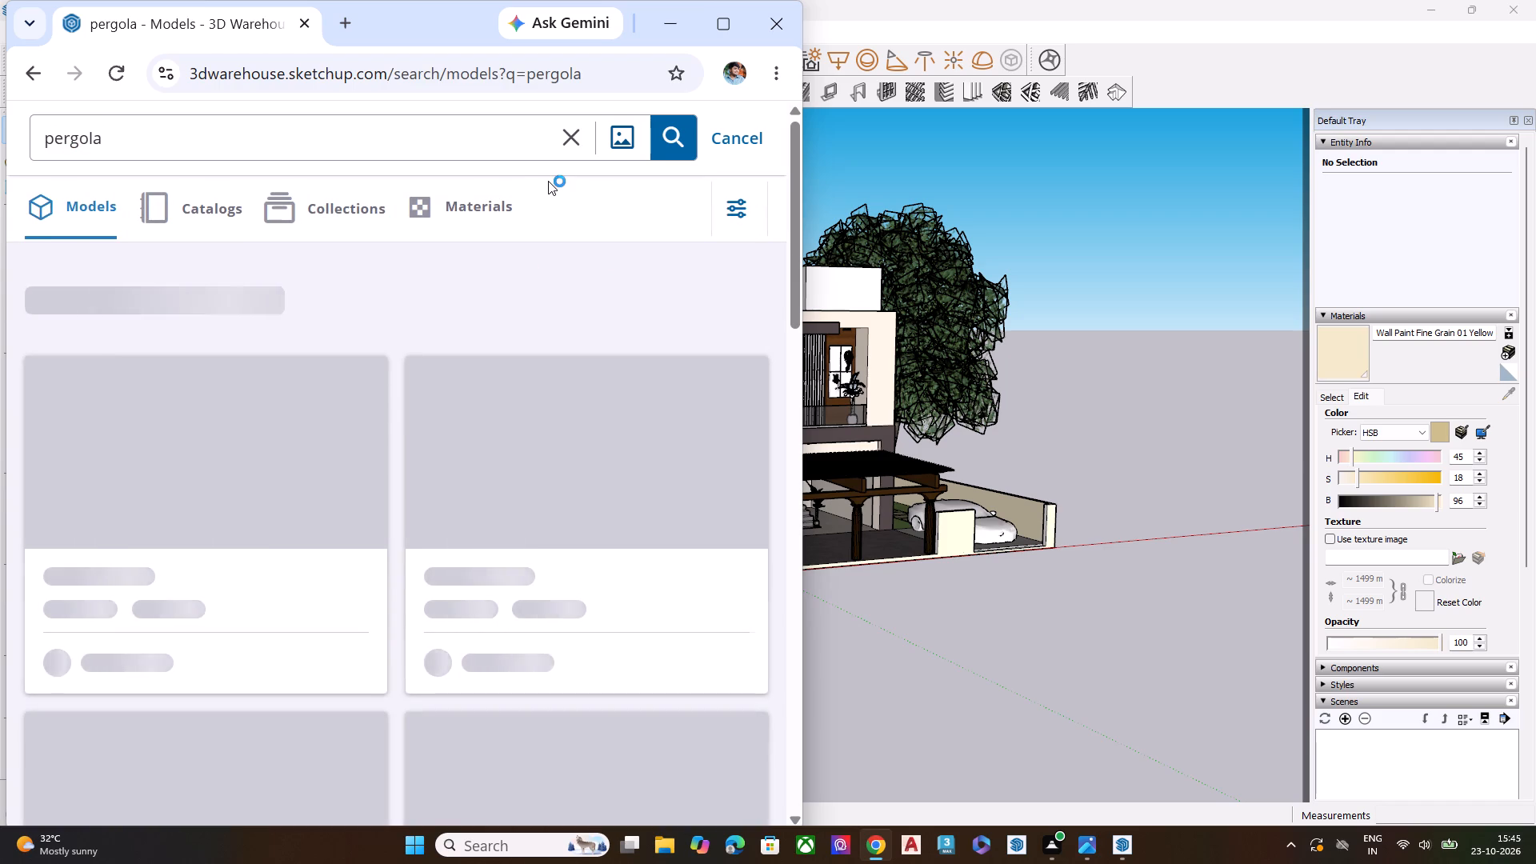
# Examine the pergola search results to find a model that suits the house elevation.
pyautogui.scroll(-3, 394, 331)
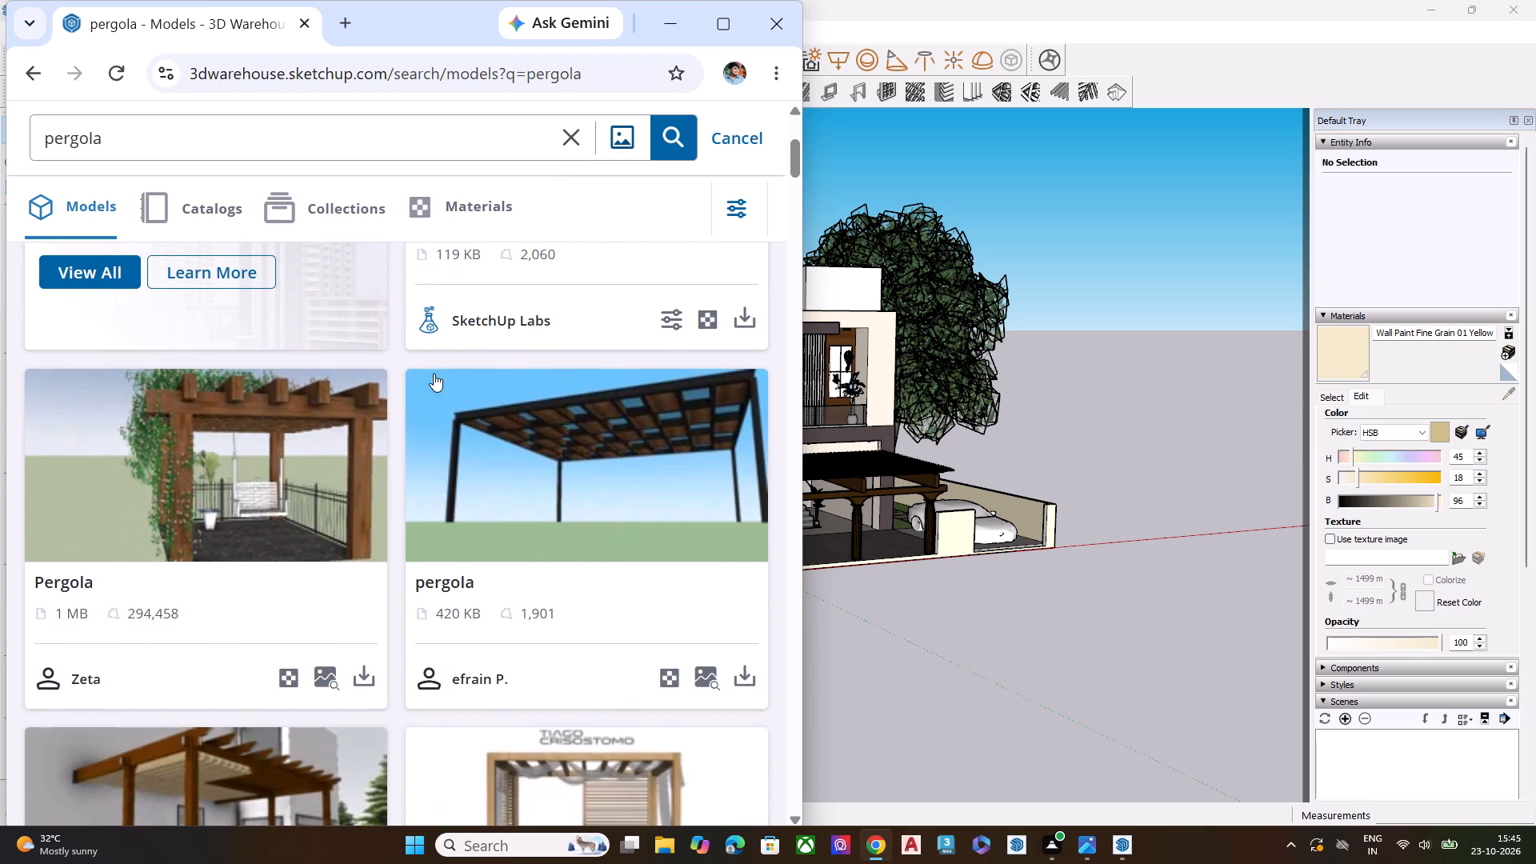
pyautogui.scroll(-4, 552, 366)
pyautogui.scroll(-2, 540, 452)
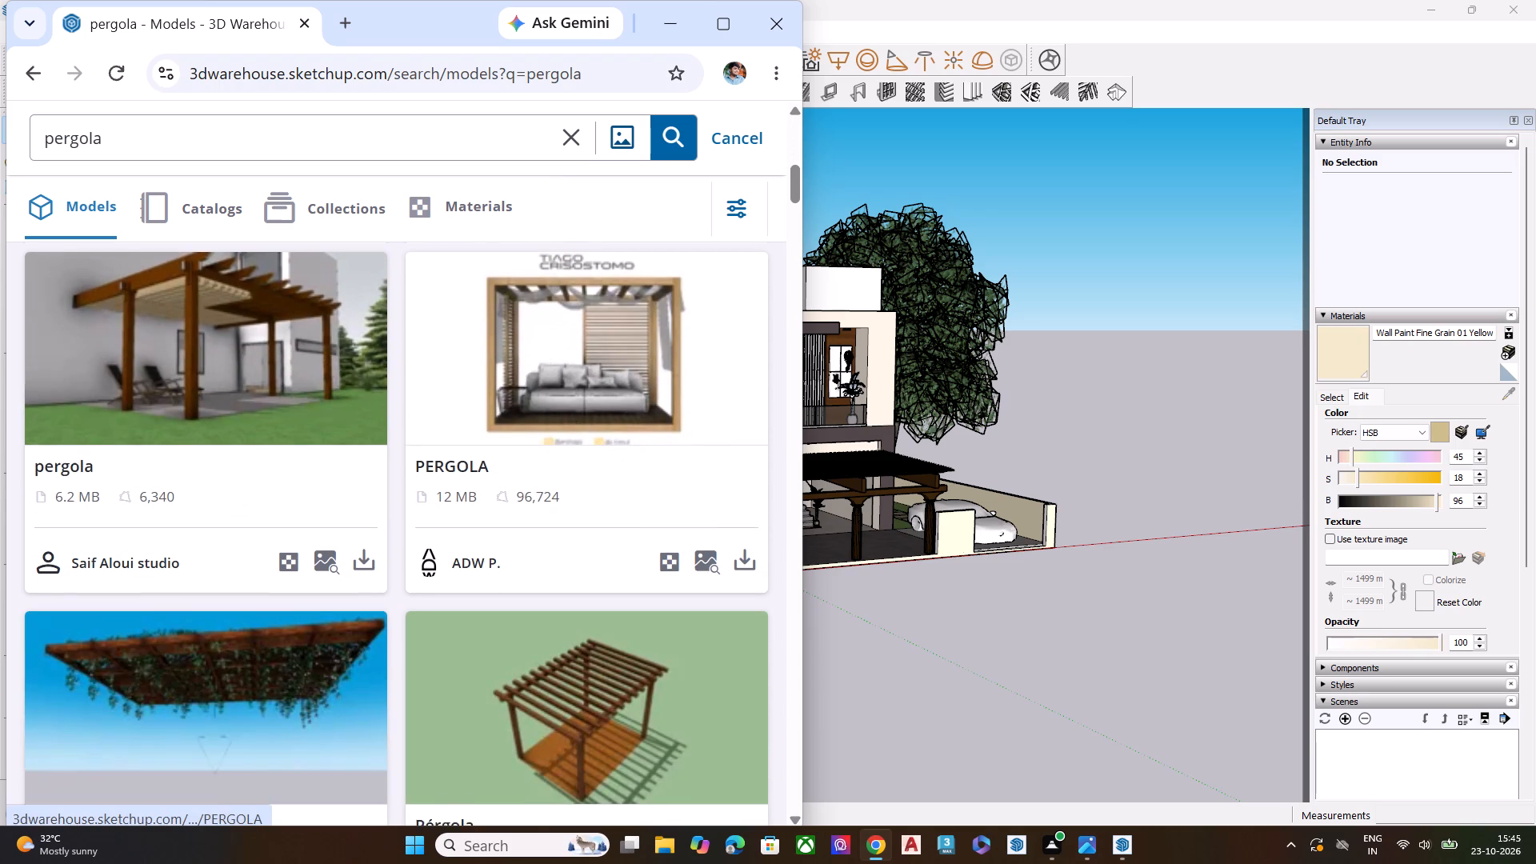
pyautogui.scroll(-11, 532, 466)
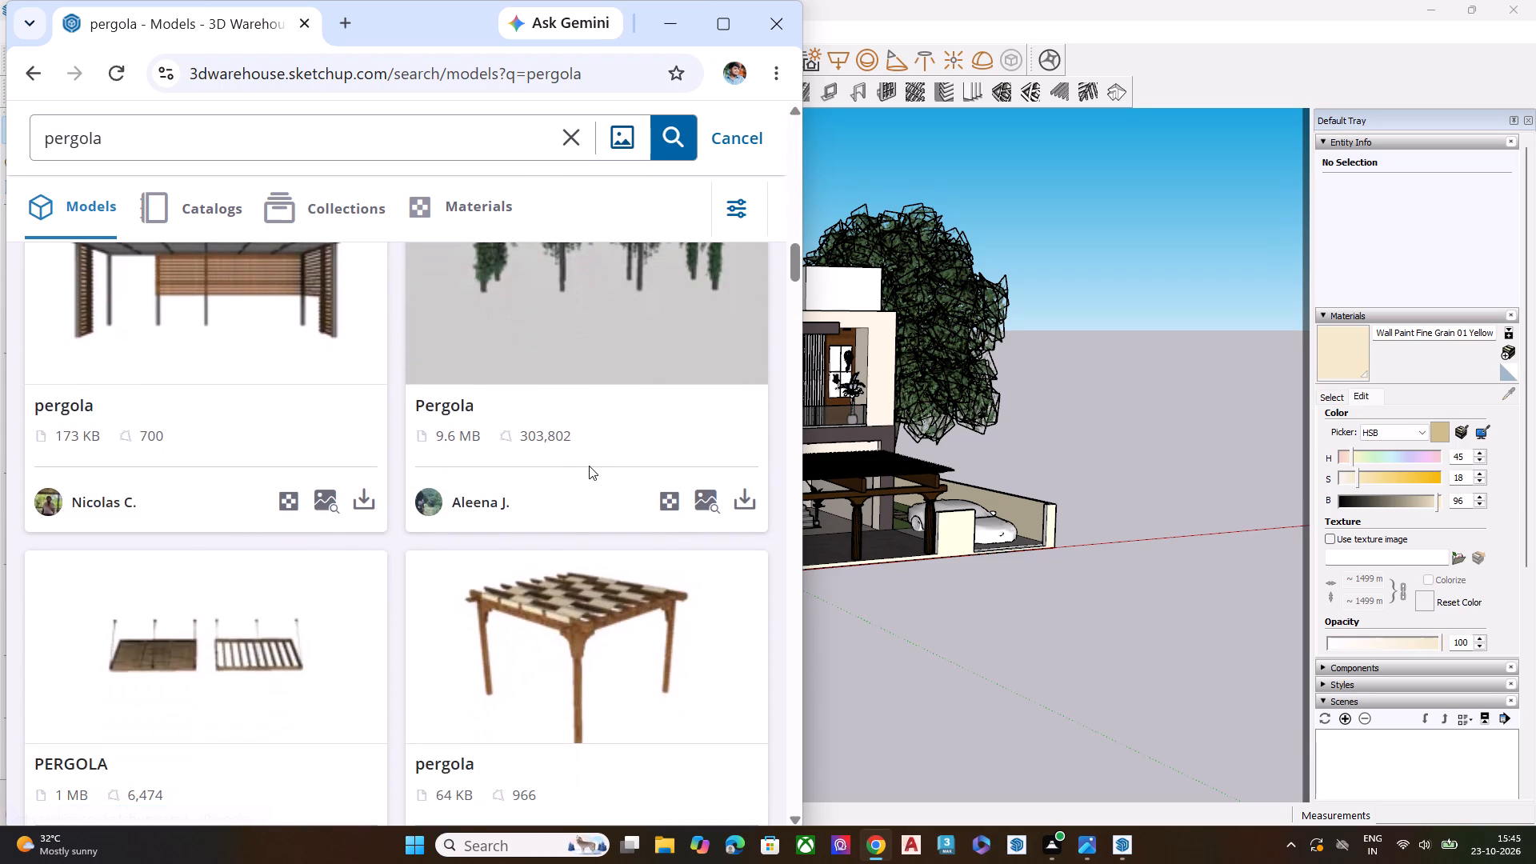
pyautogui.scroll(-6, 589, 466)
pyautogui.scroll(1, 584, 468)
pyautogui.scroll(-3, 584, 468)
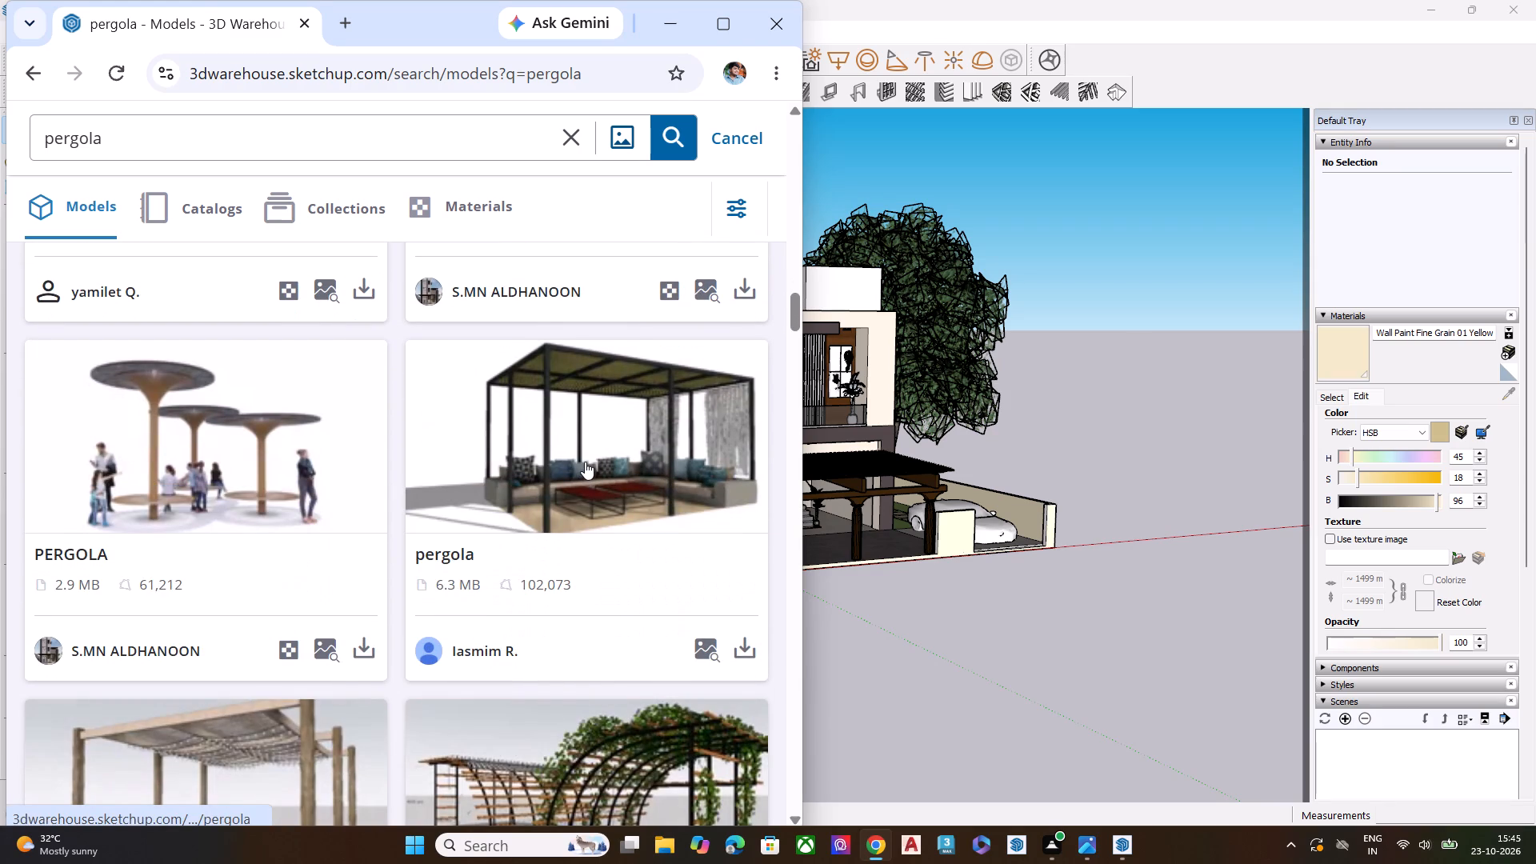
pyautogui.scroll(-1, 585, 462)
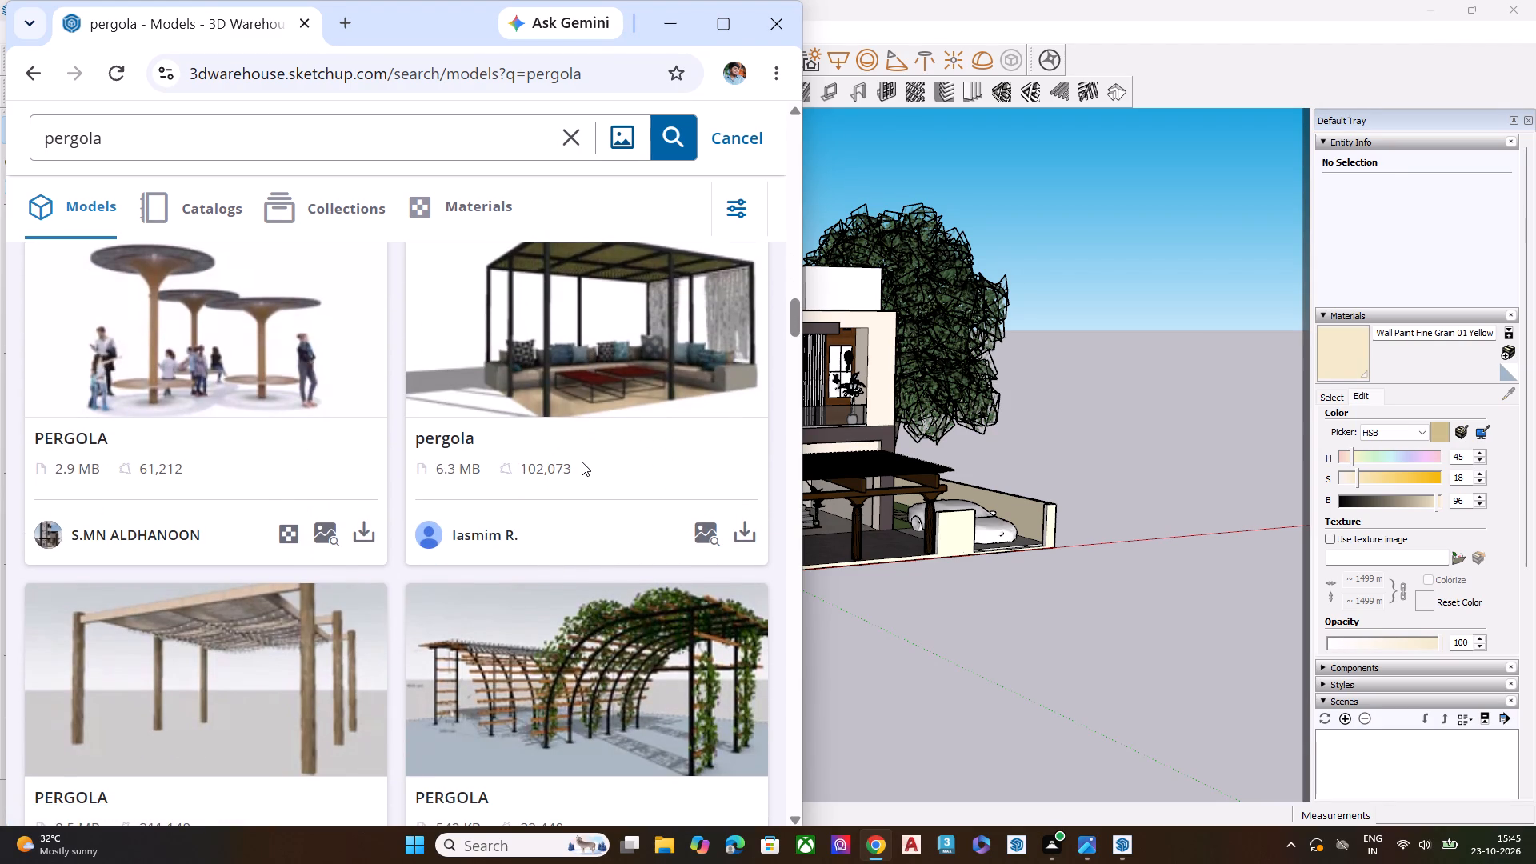
pyautogui.scroll(-3, 454, 491)
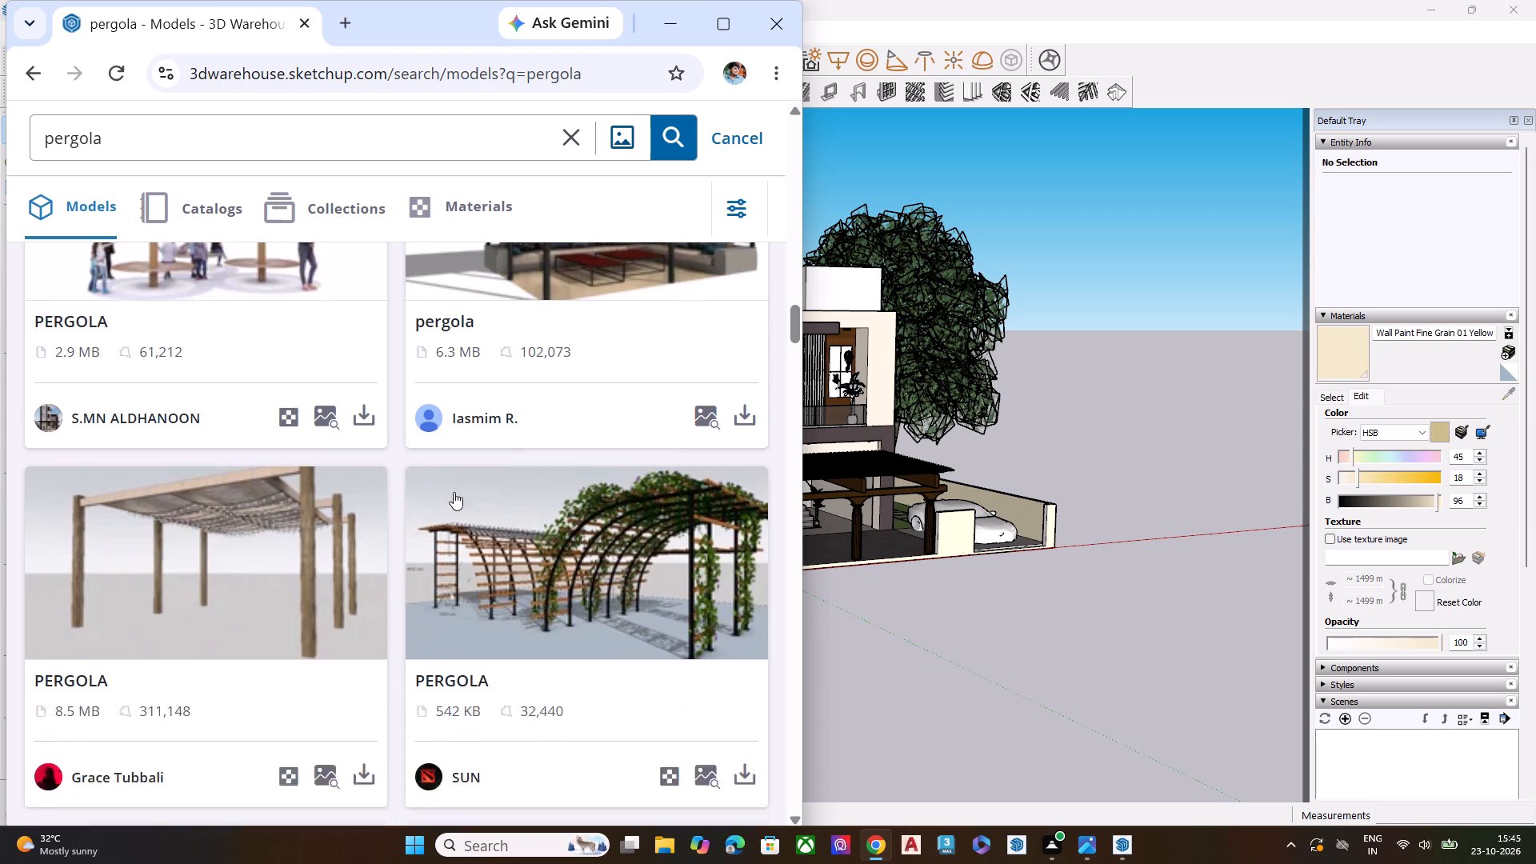
pyautogui.scroll(-8, 454, 492)
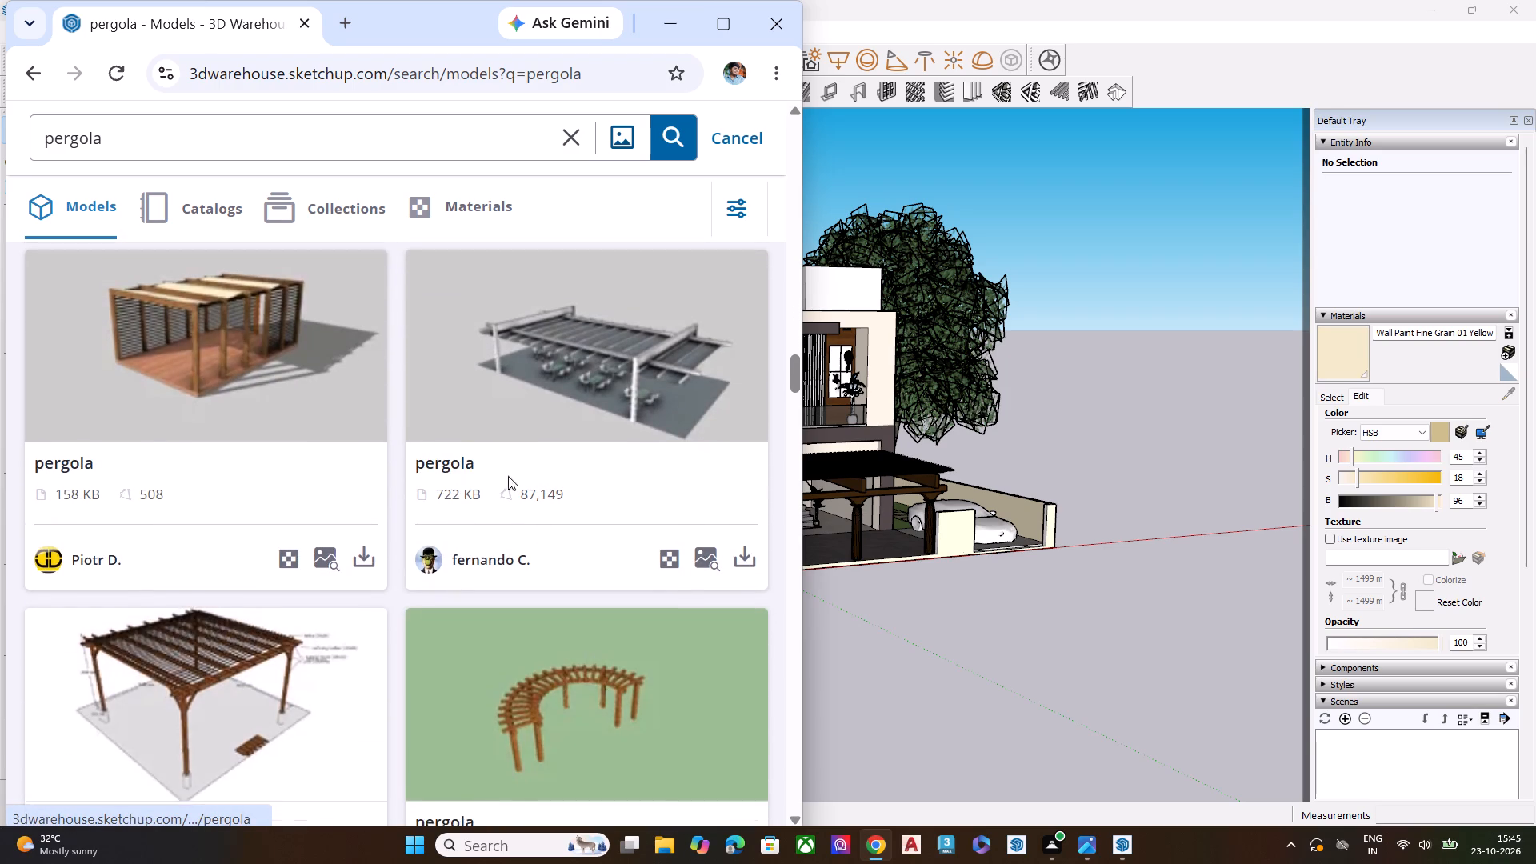
pyautogui.scroll(-7, 508, 476)
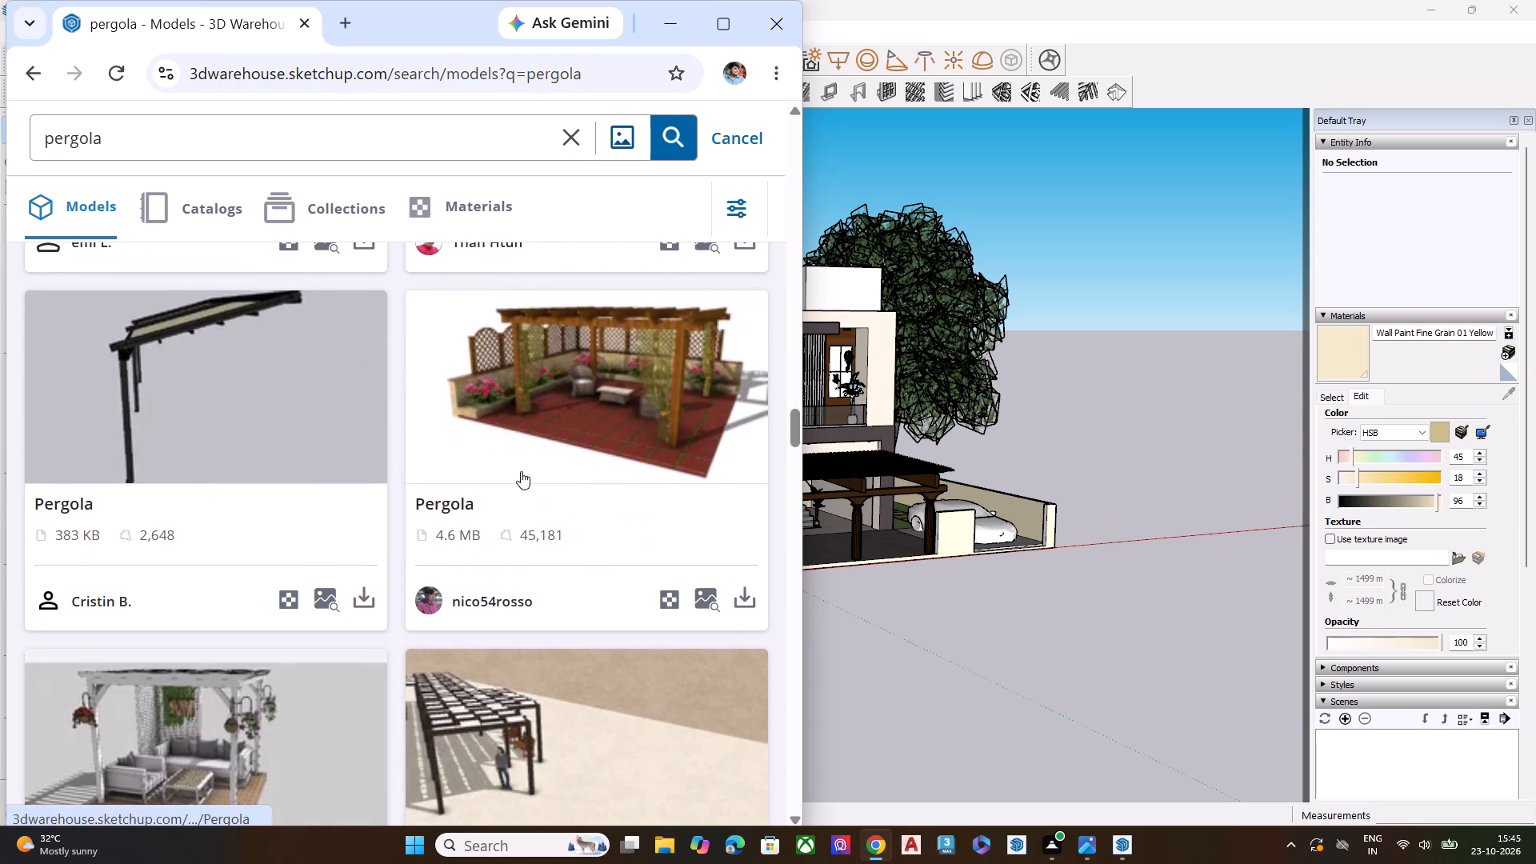
pyautogui.scroll(-3, 520, 471)
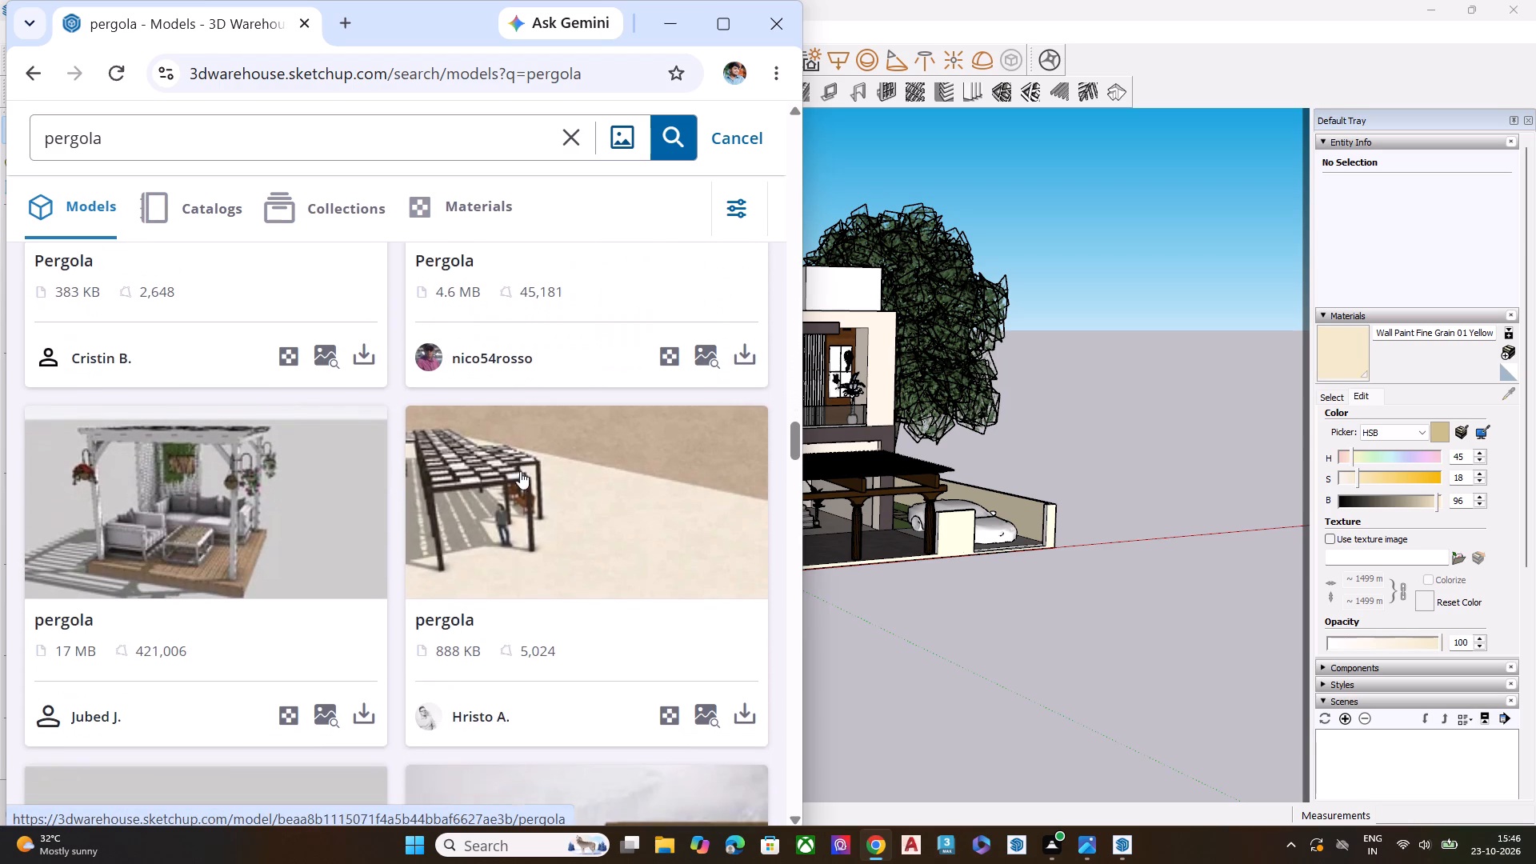
pyautogui.scroll(-1, 520, 471)
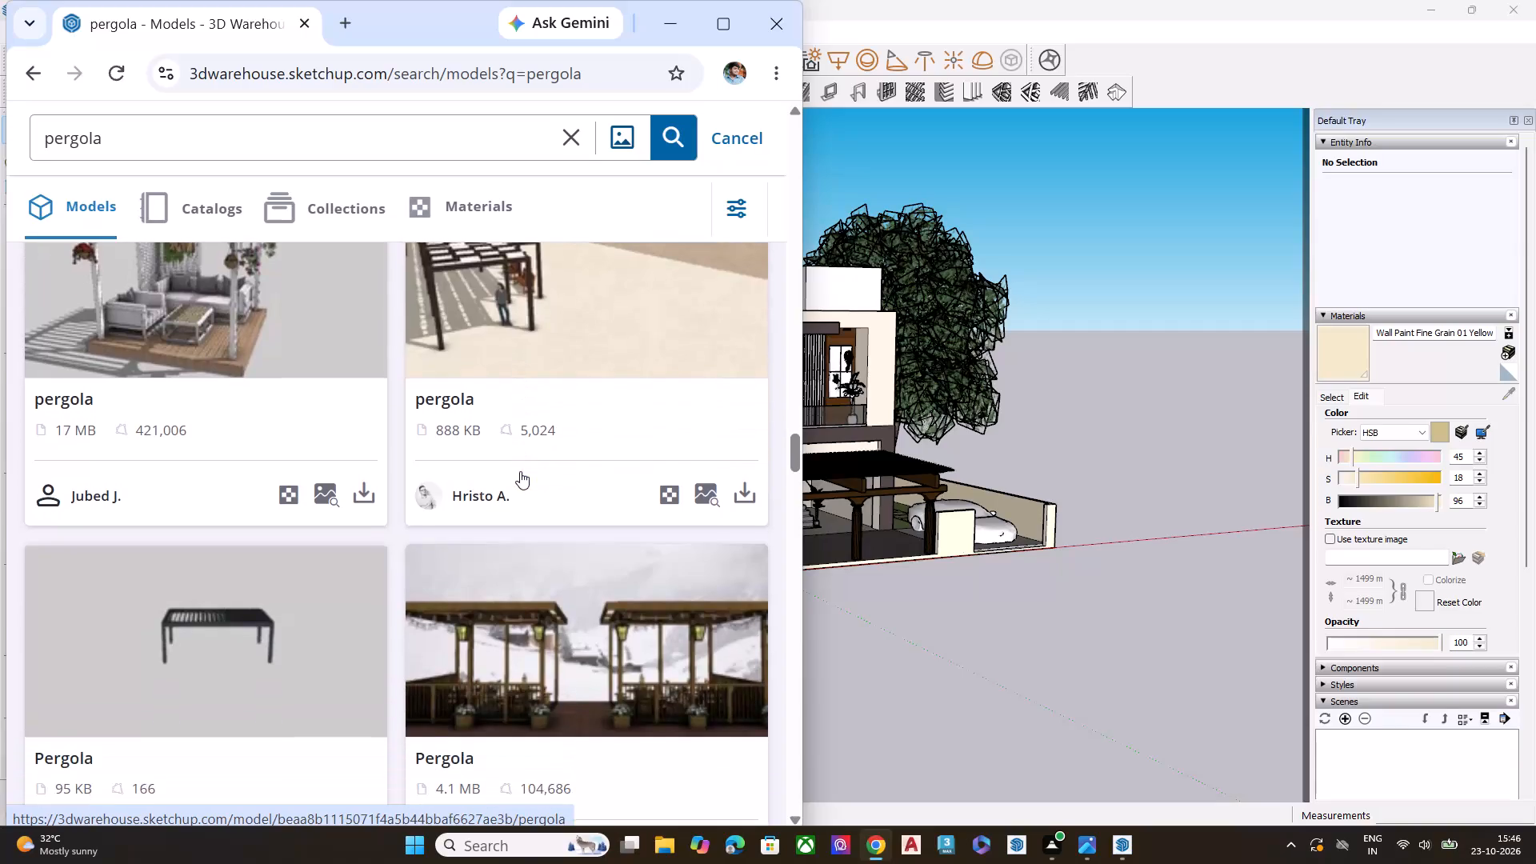
pyautogui.scroll(-4, 520, 471)
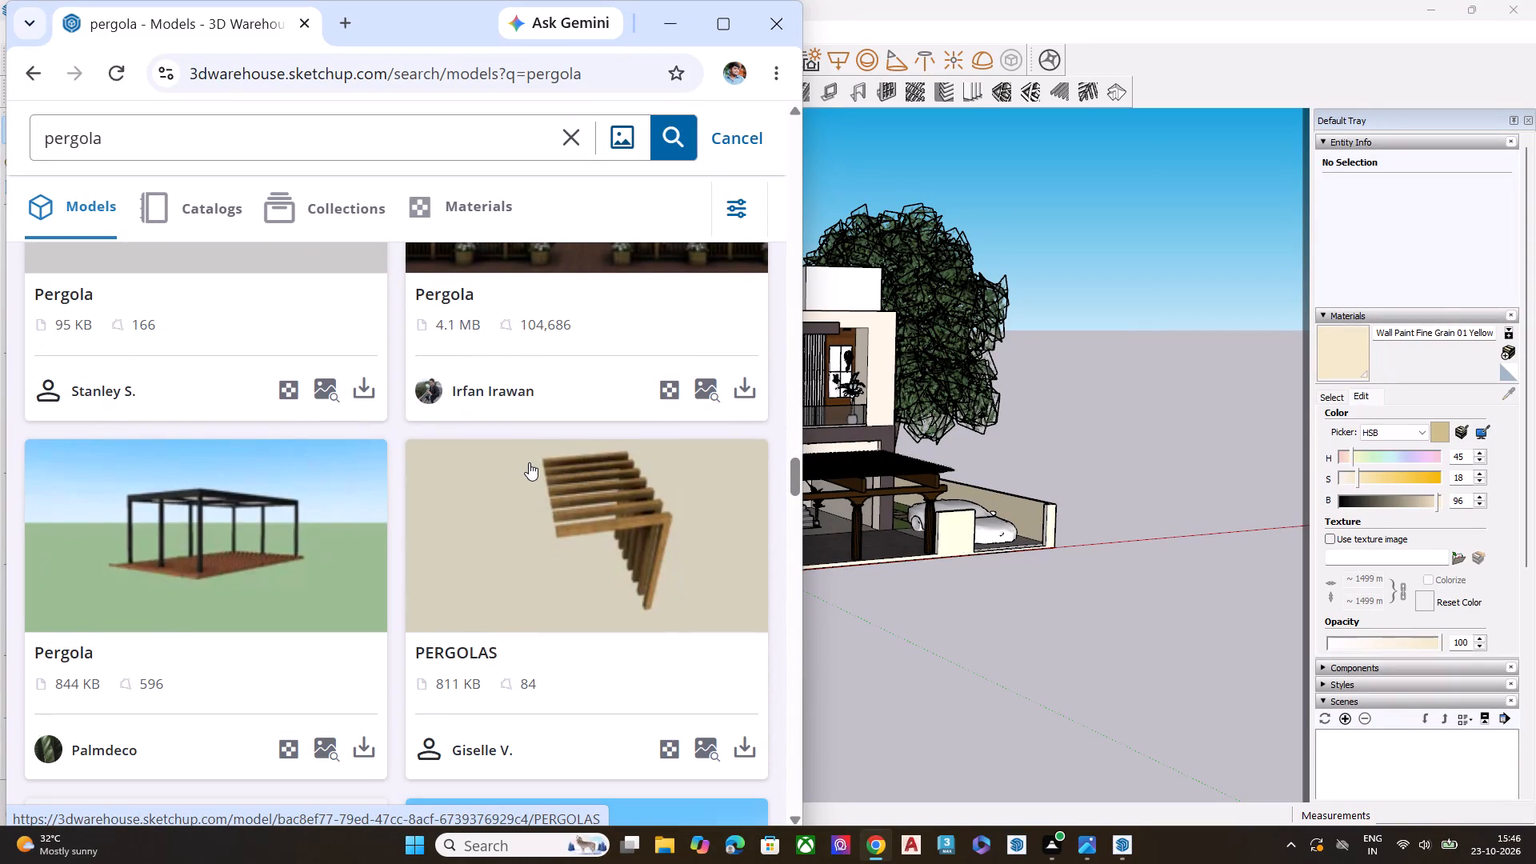
pyautogui.scroll(-4, 526, 464)
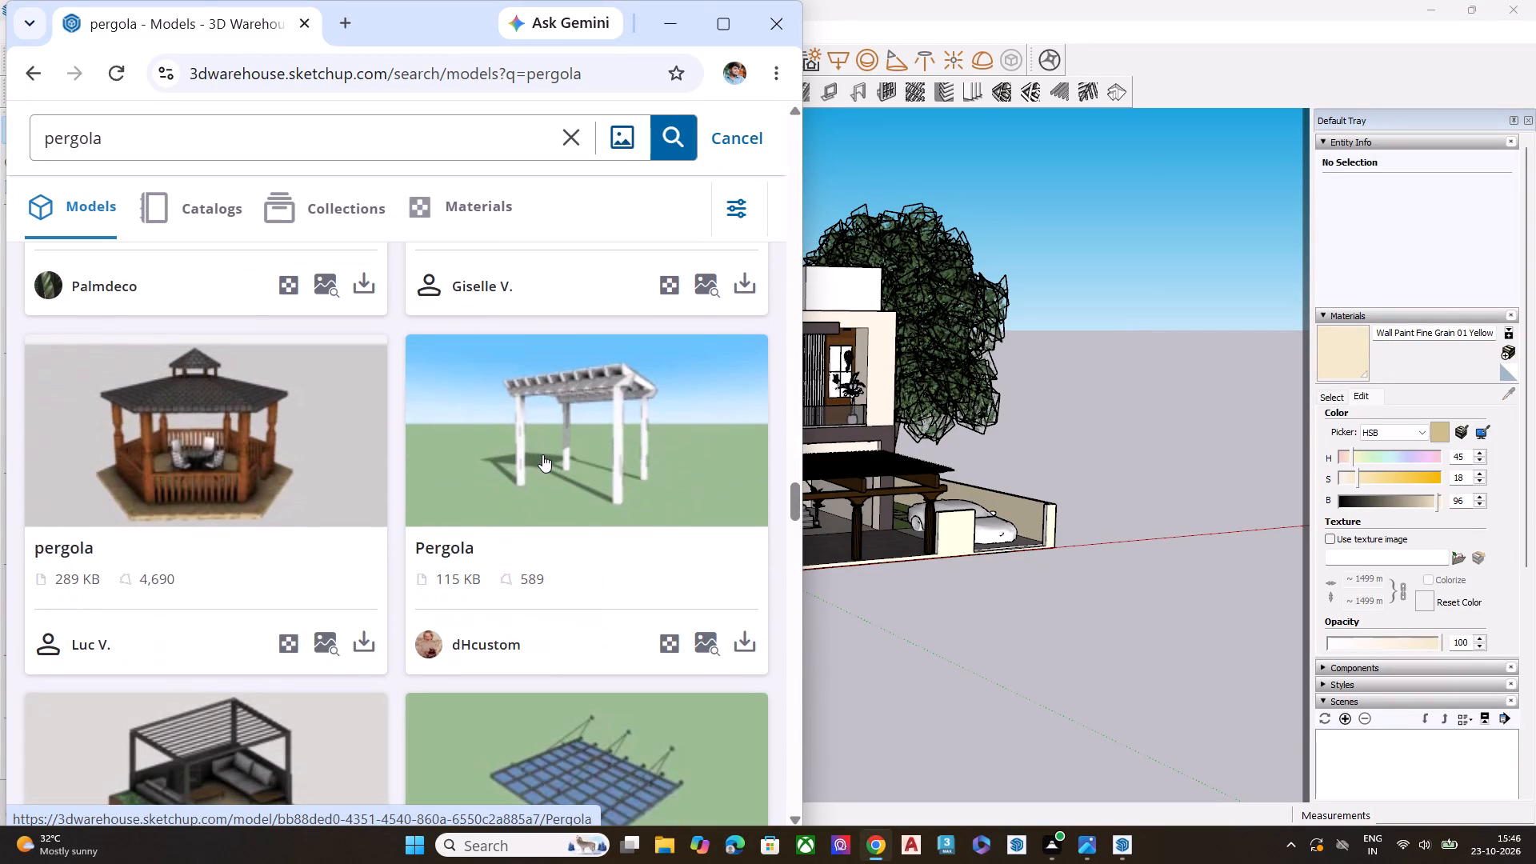
pyautogui.scroll(-3, 541, 462)
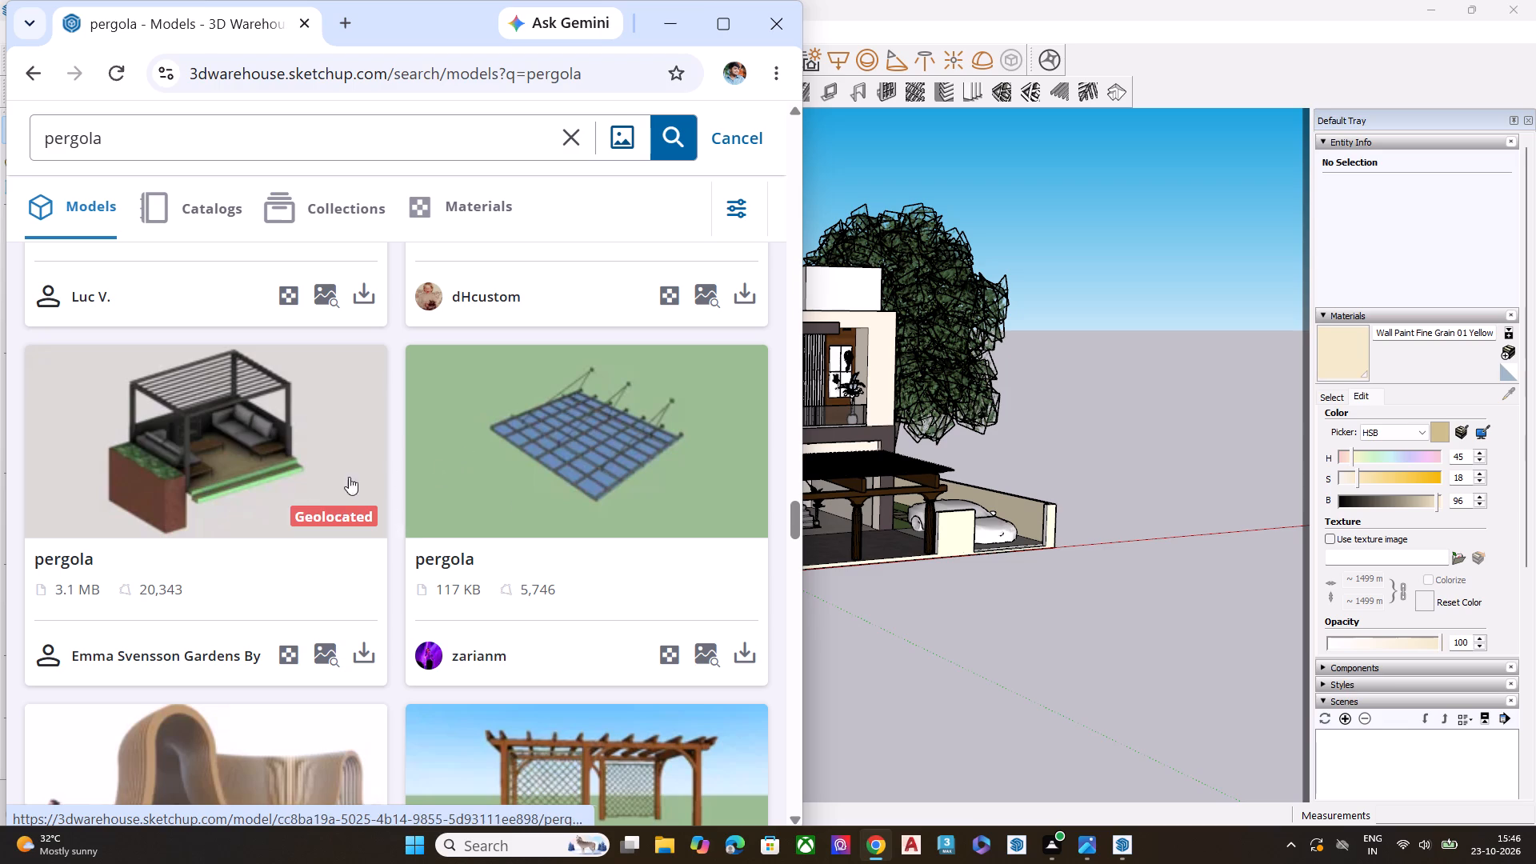
pyautogui.scroll(-2, 587, 408)
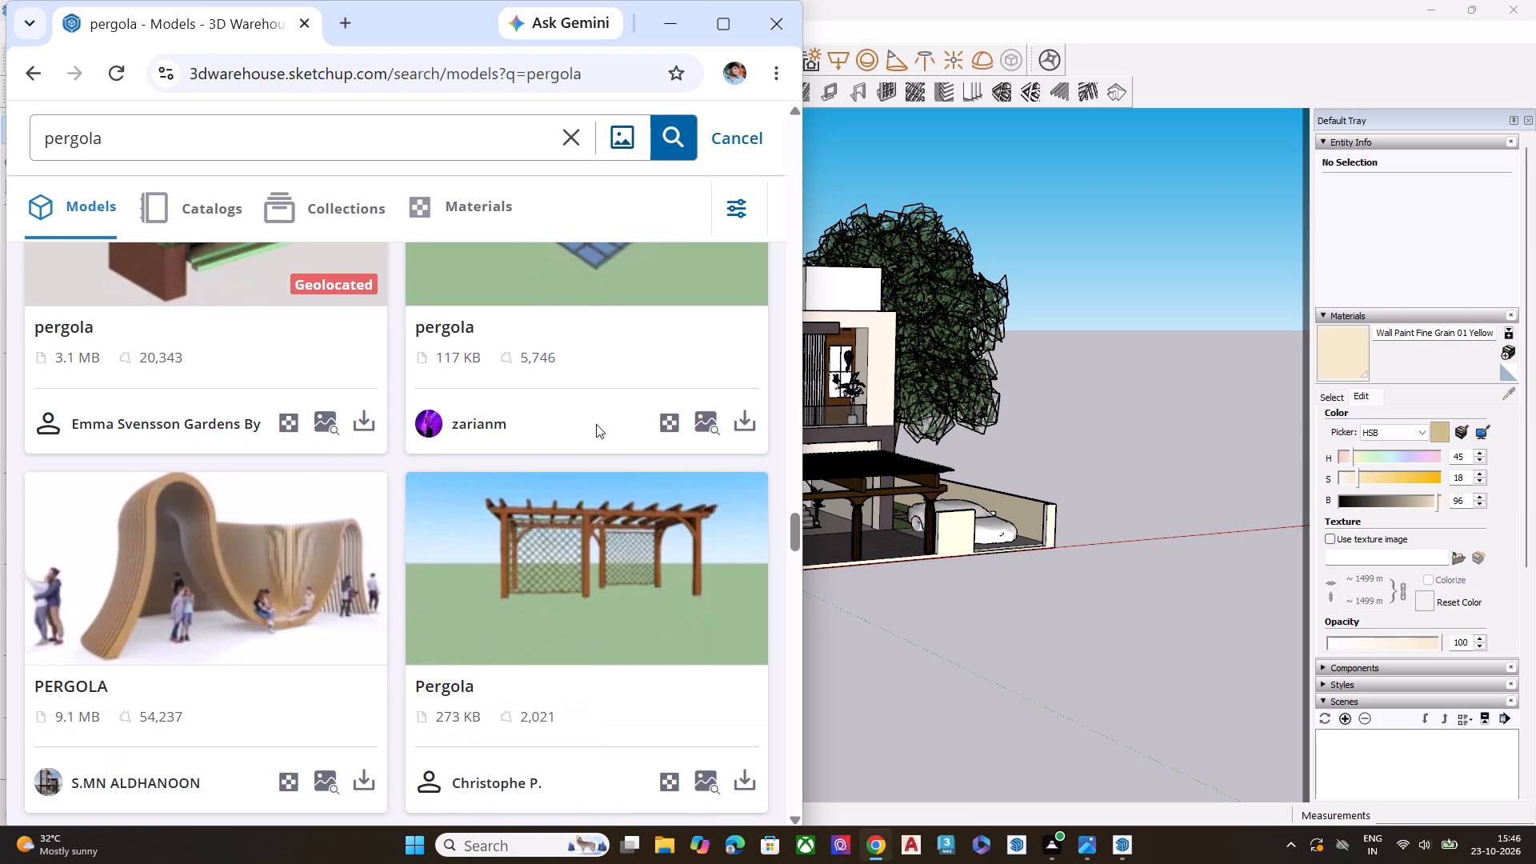
# Download the geolocated 3.1 MB black slatted-roof pergola with outdoor seating as a SketchUp file, and check the recent downloads.
pyautogui.scroll(2, 409, 502)
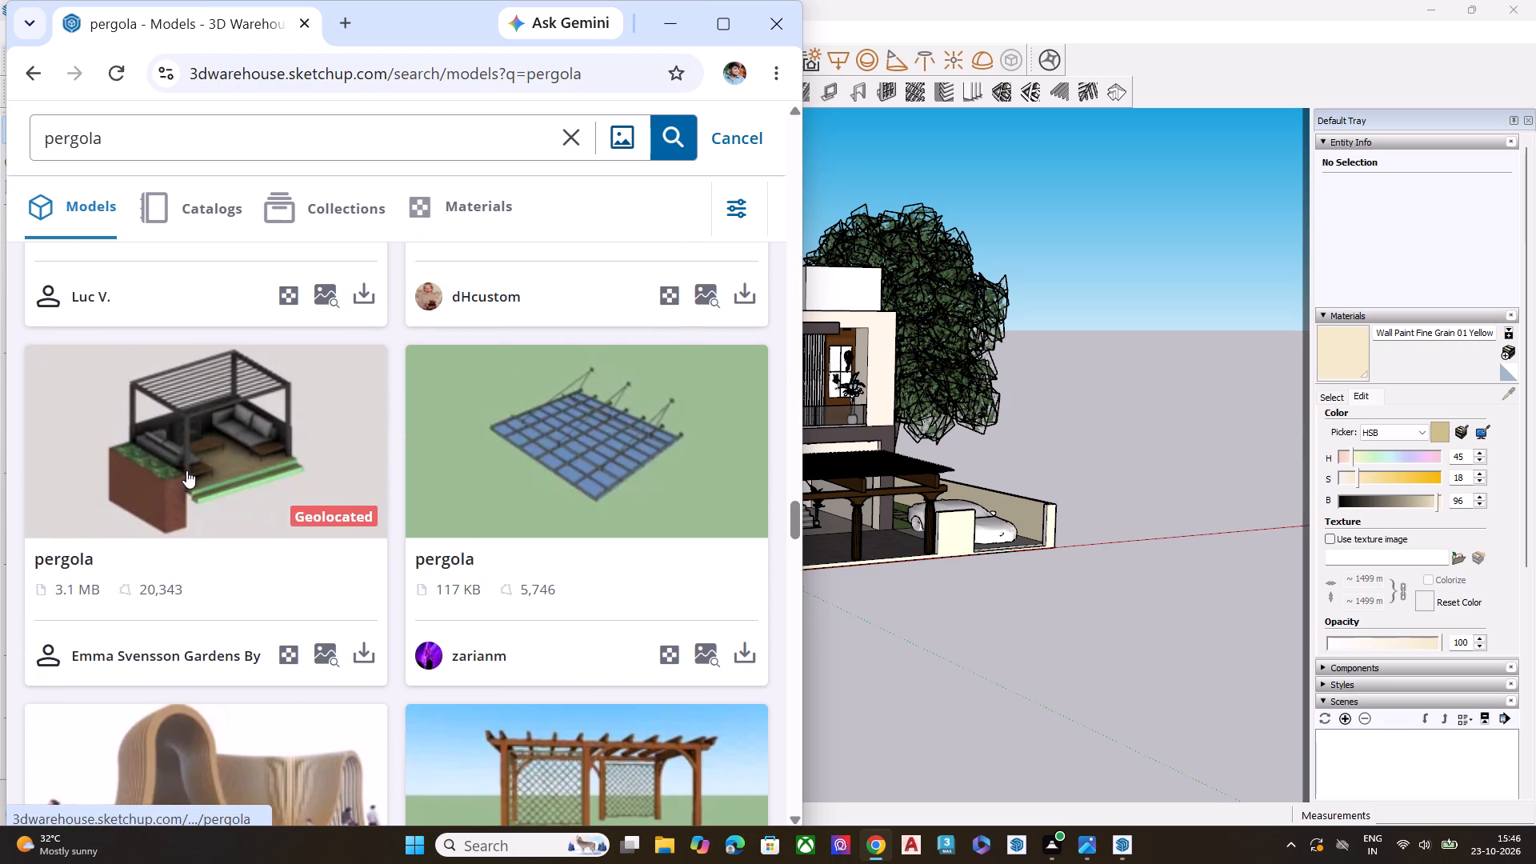
pyautogui.scroll(-1, 686, 523)
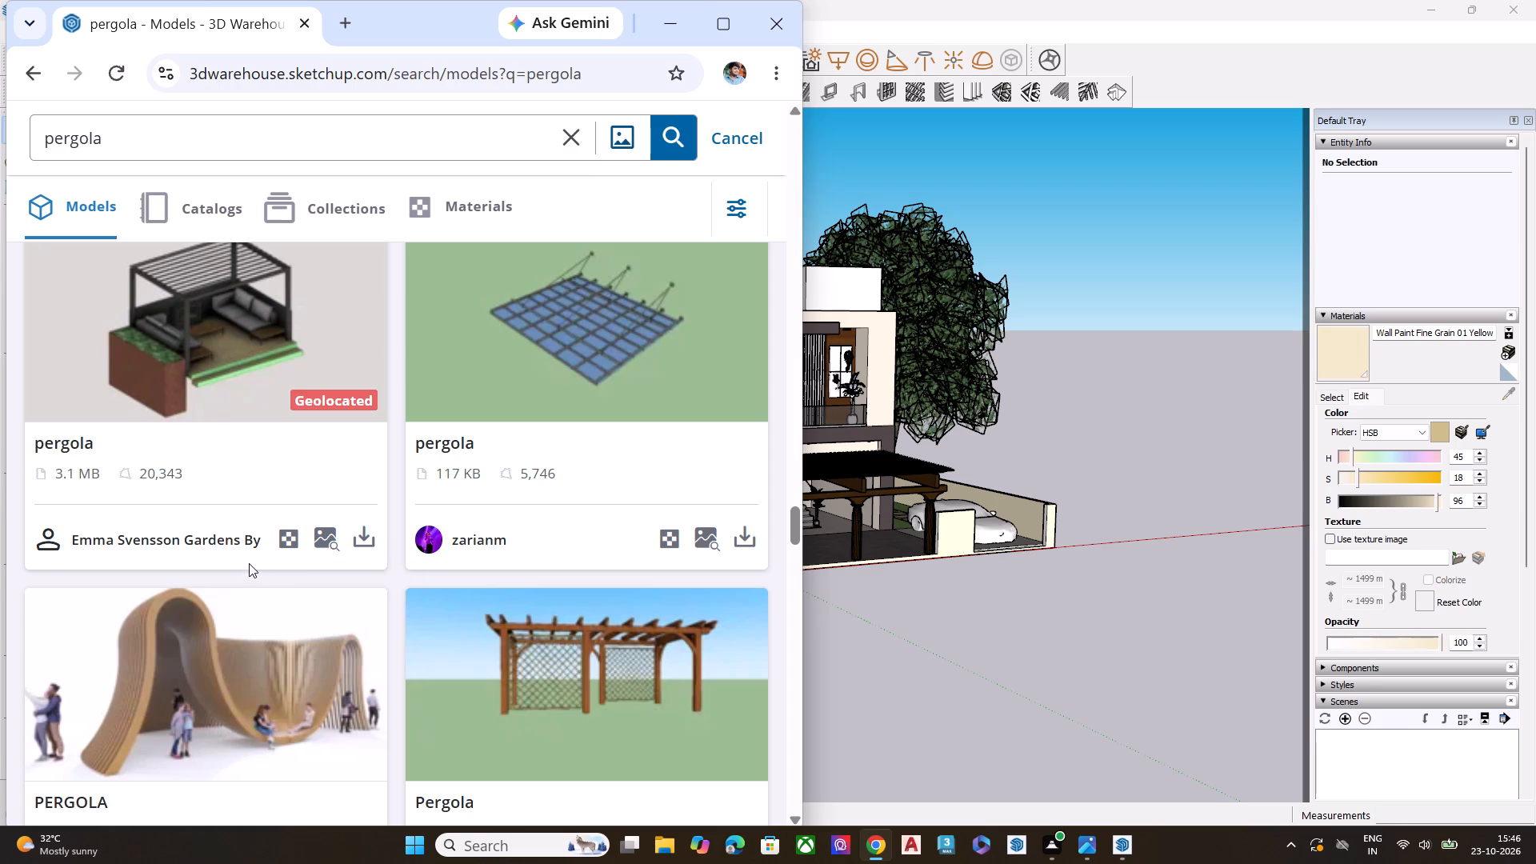
pyautogui.click(358, 542)
pyautogui.click(410, 595)
pyautogui.scroll(-5, 550, 498)
pyautogui.scroll(1, 521, 491)
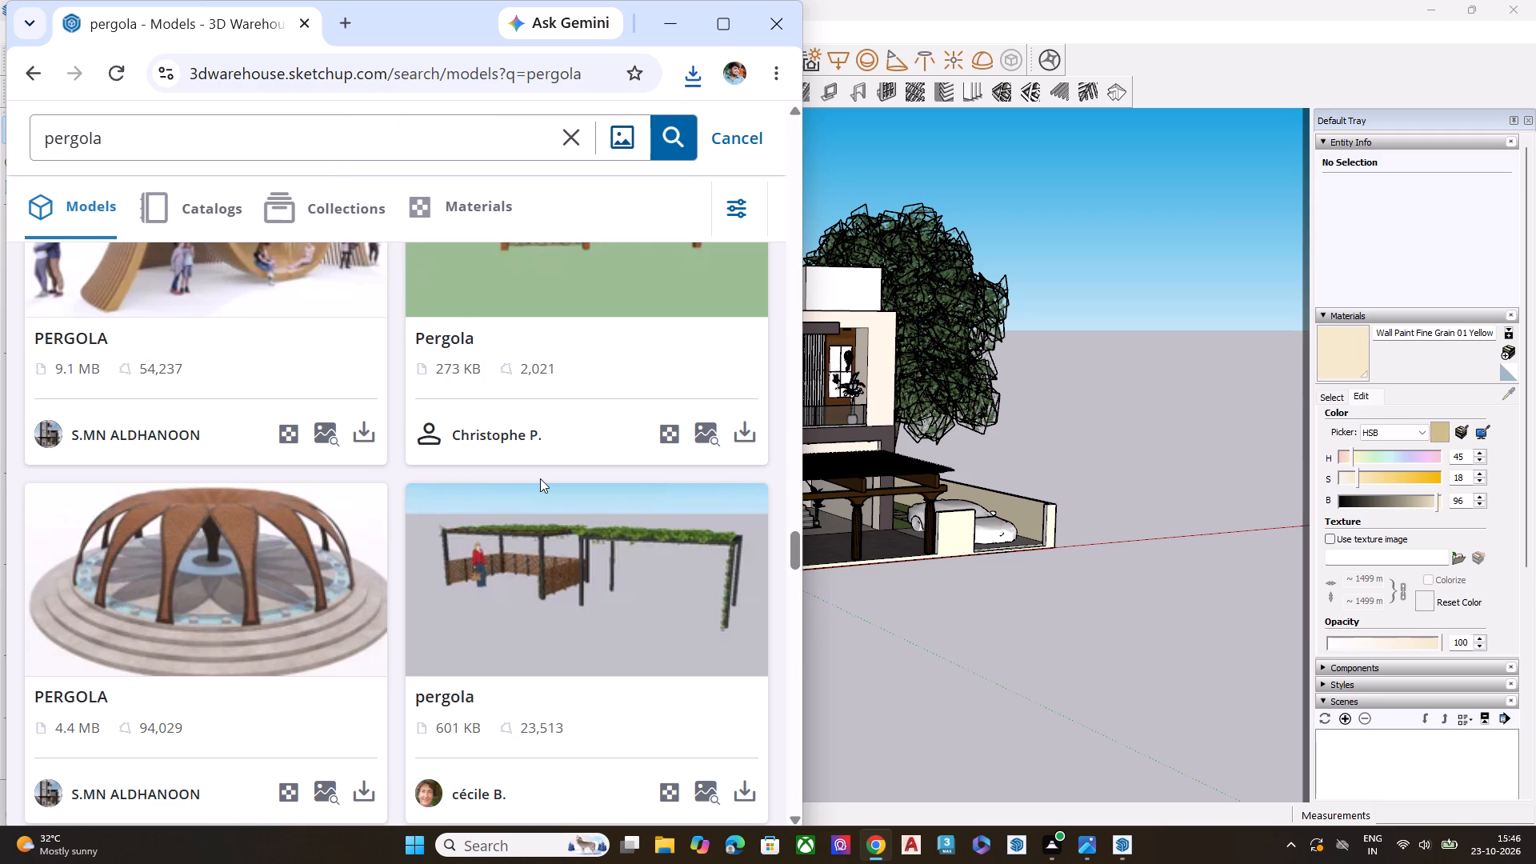
pyautogui.click(698, 83)
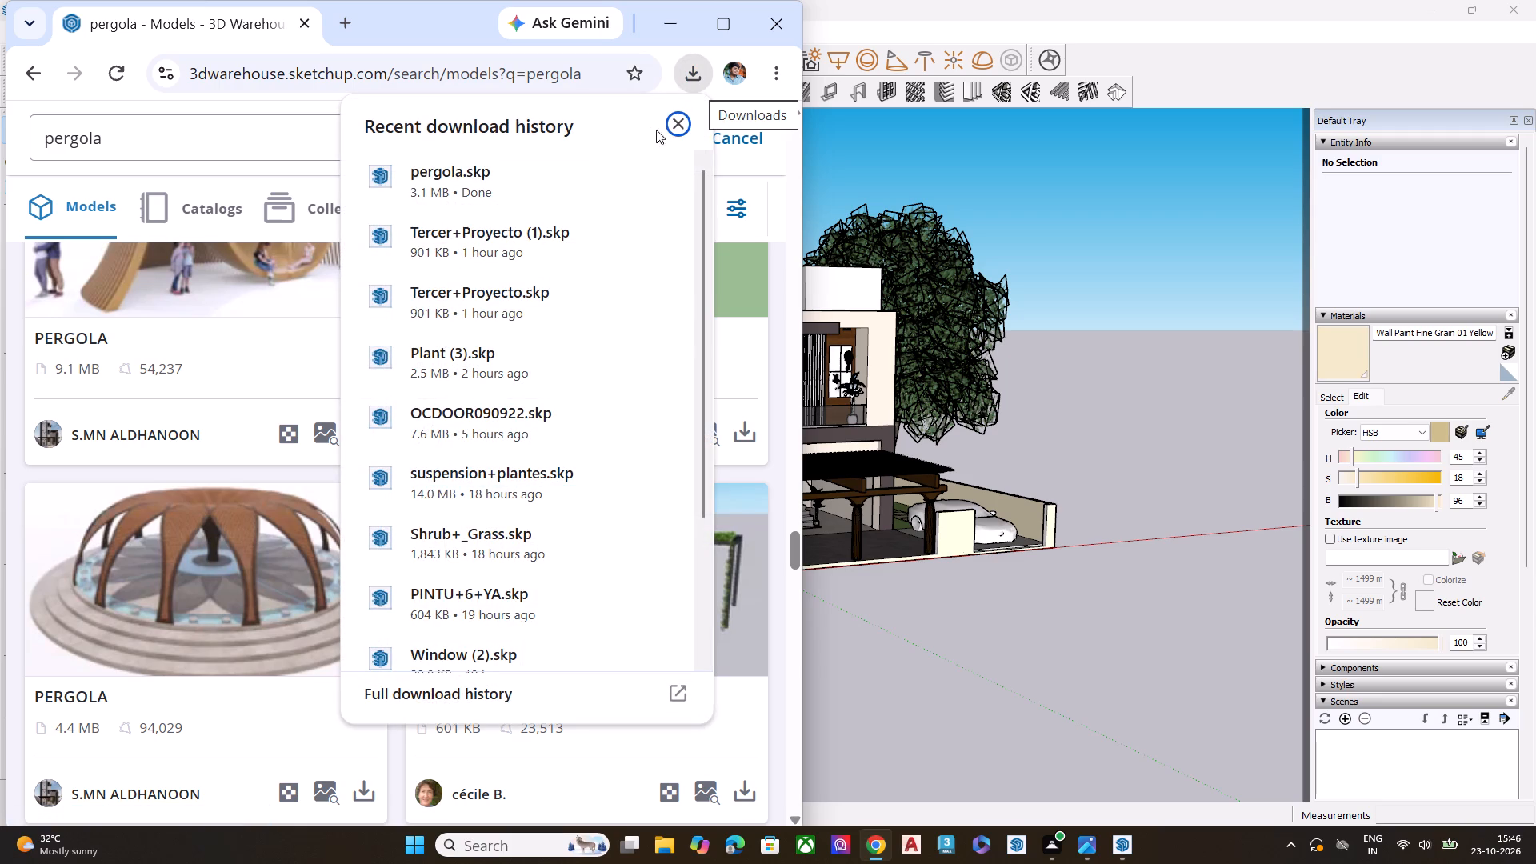
pyautogui.click(320, 165)
# Examine the remaining pergola search results for alternative models.
pyautogui.scroll(2, 330, 354)
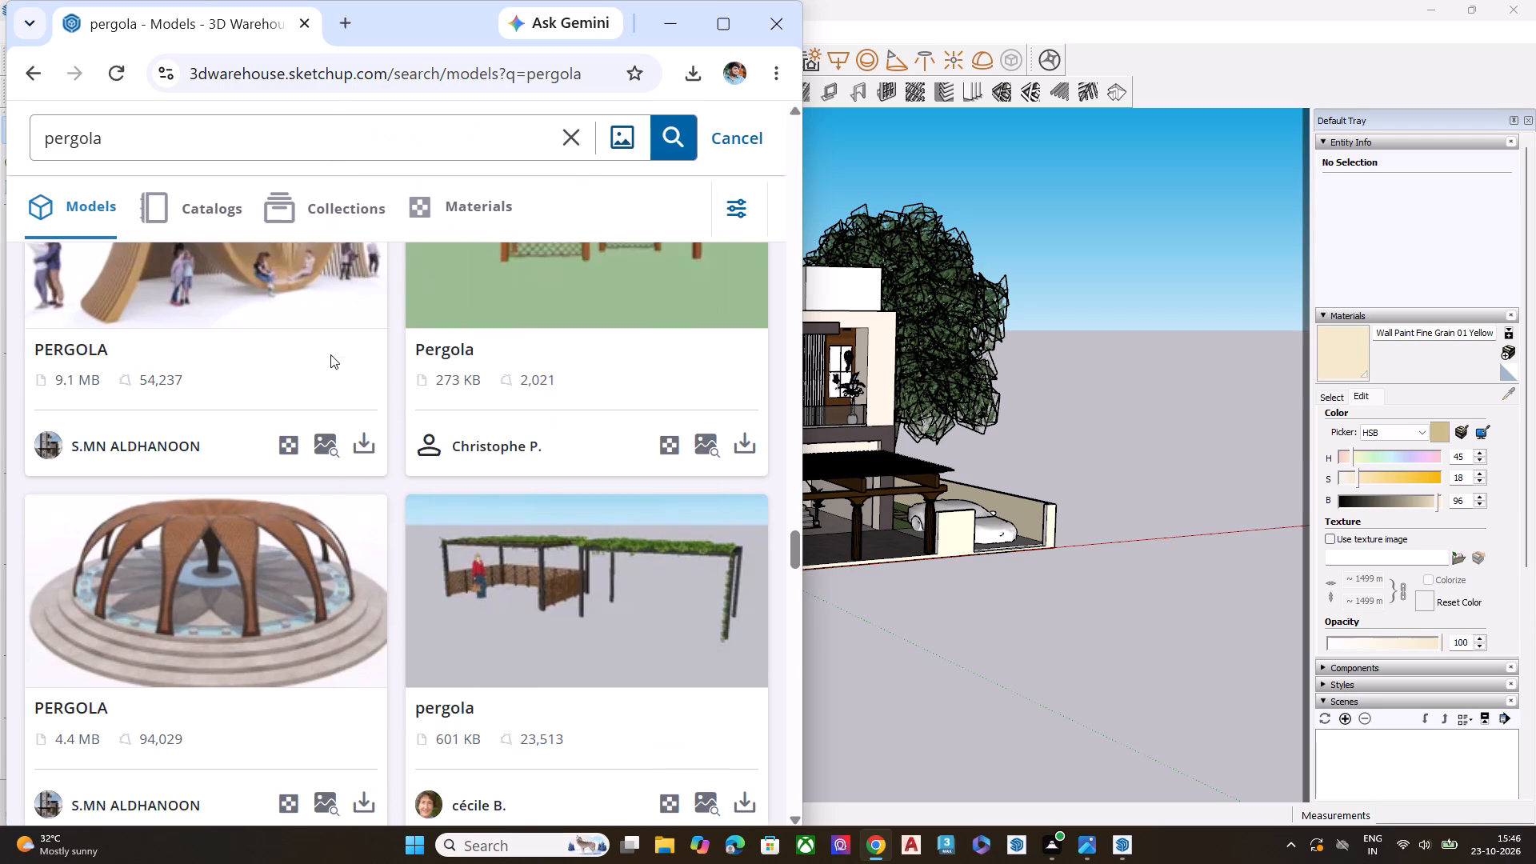
pyautogui.scroll(2, 330, 354)
pyautogui.scroll(-6, 333, 354)
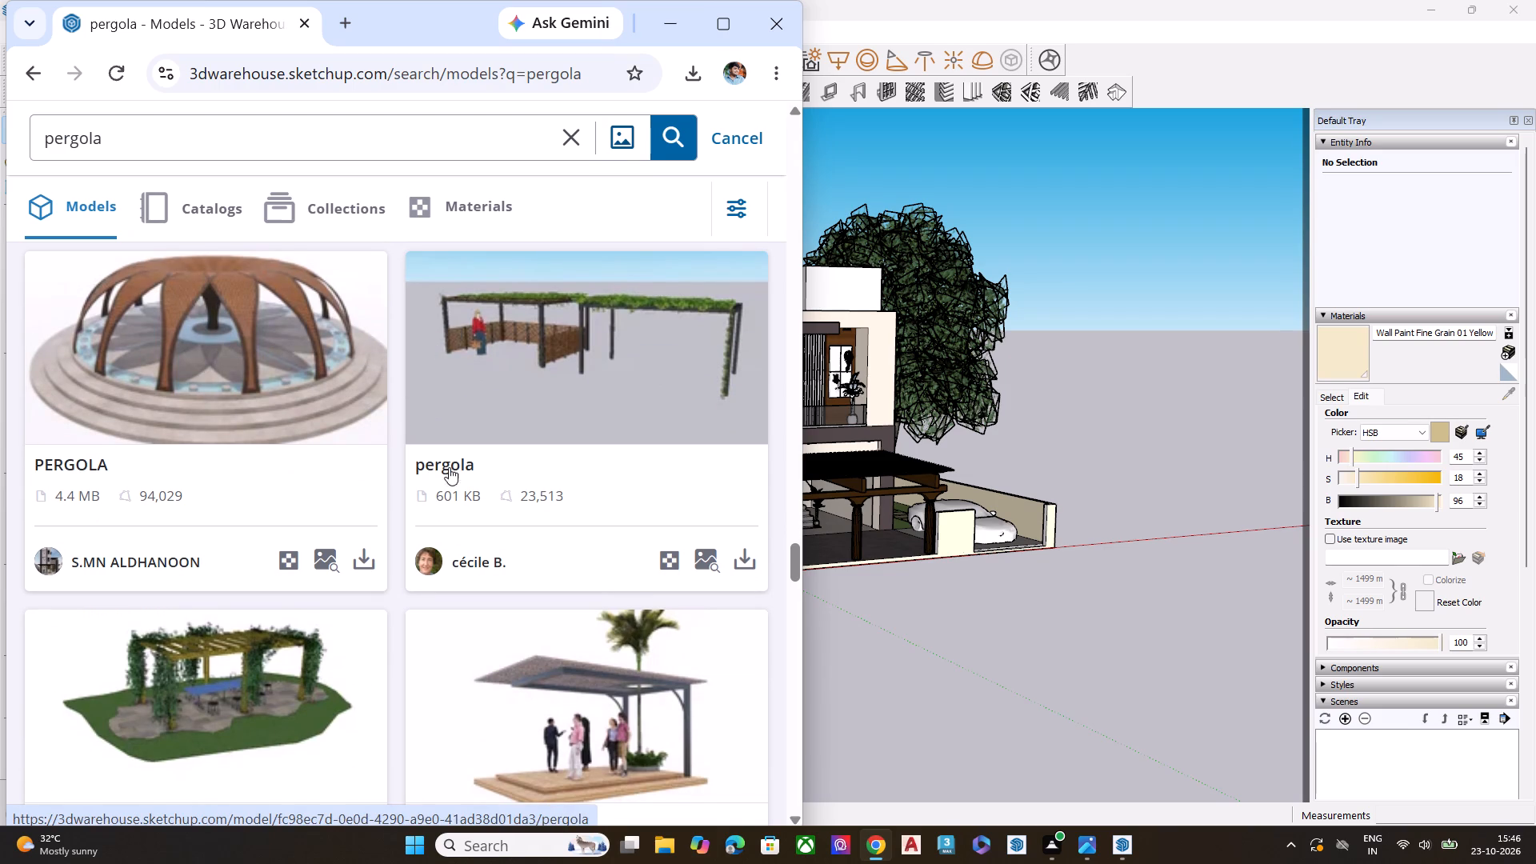
pyautogui.scroll(-5, 484, 470)
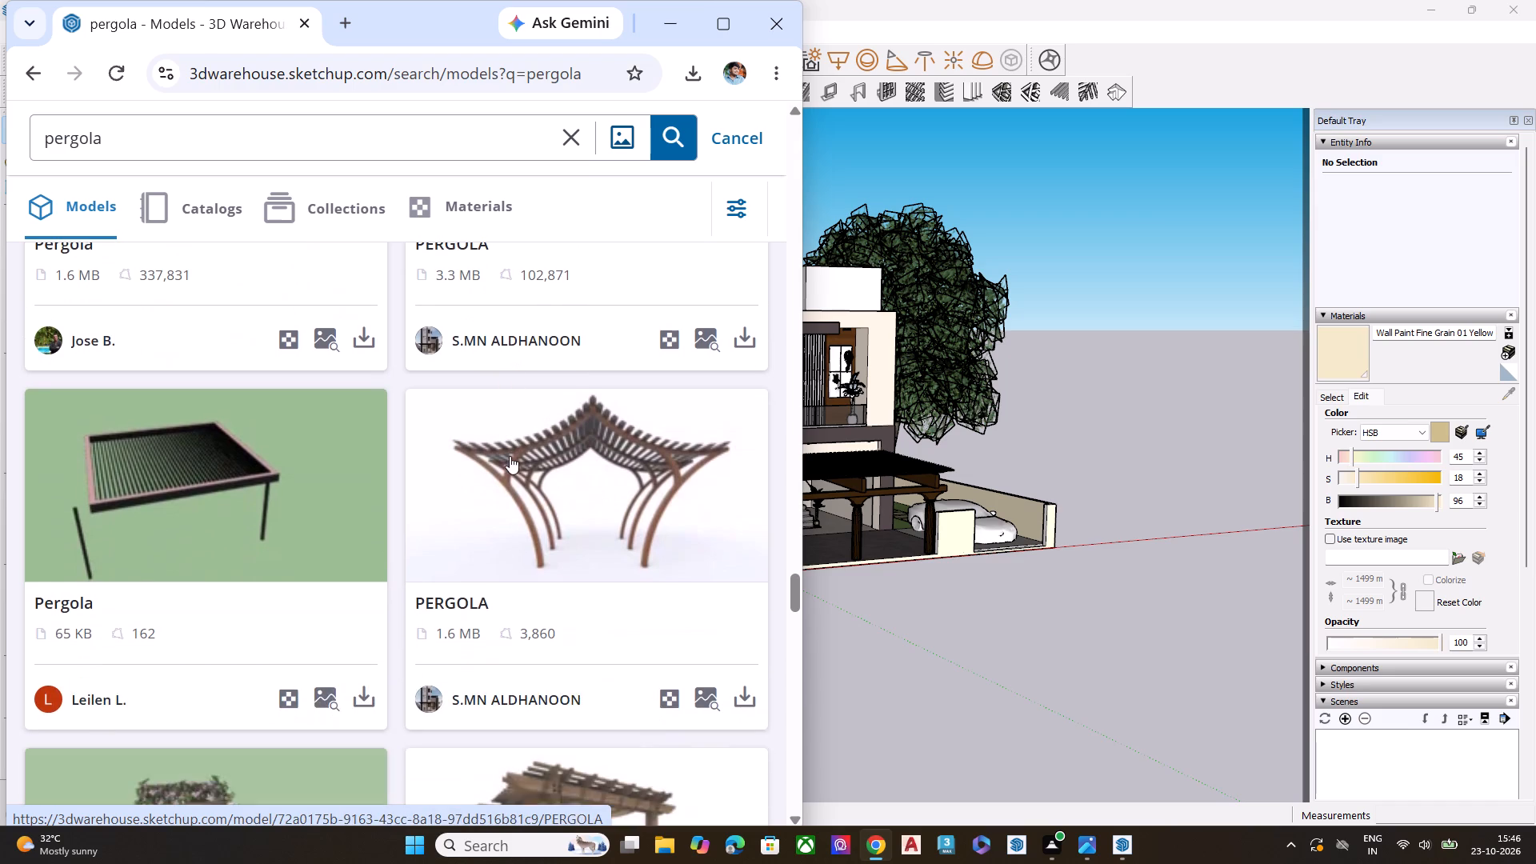
pyautogui.scroll(-7, 510, 456)
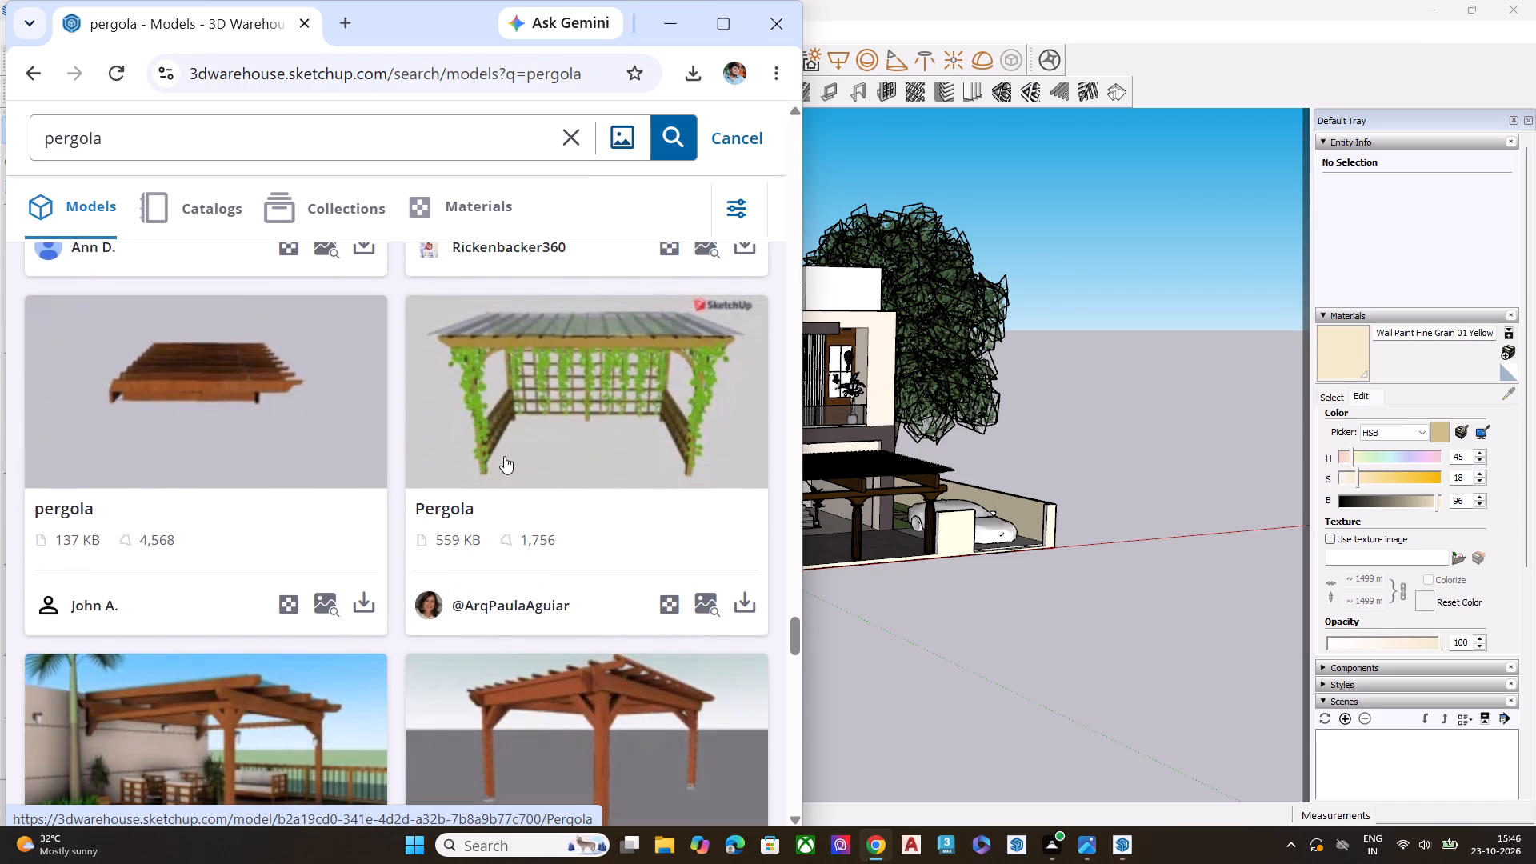
pyautogui.scroll(-6, 509, 445)
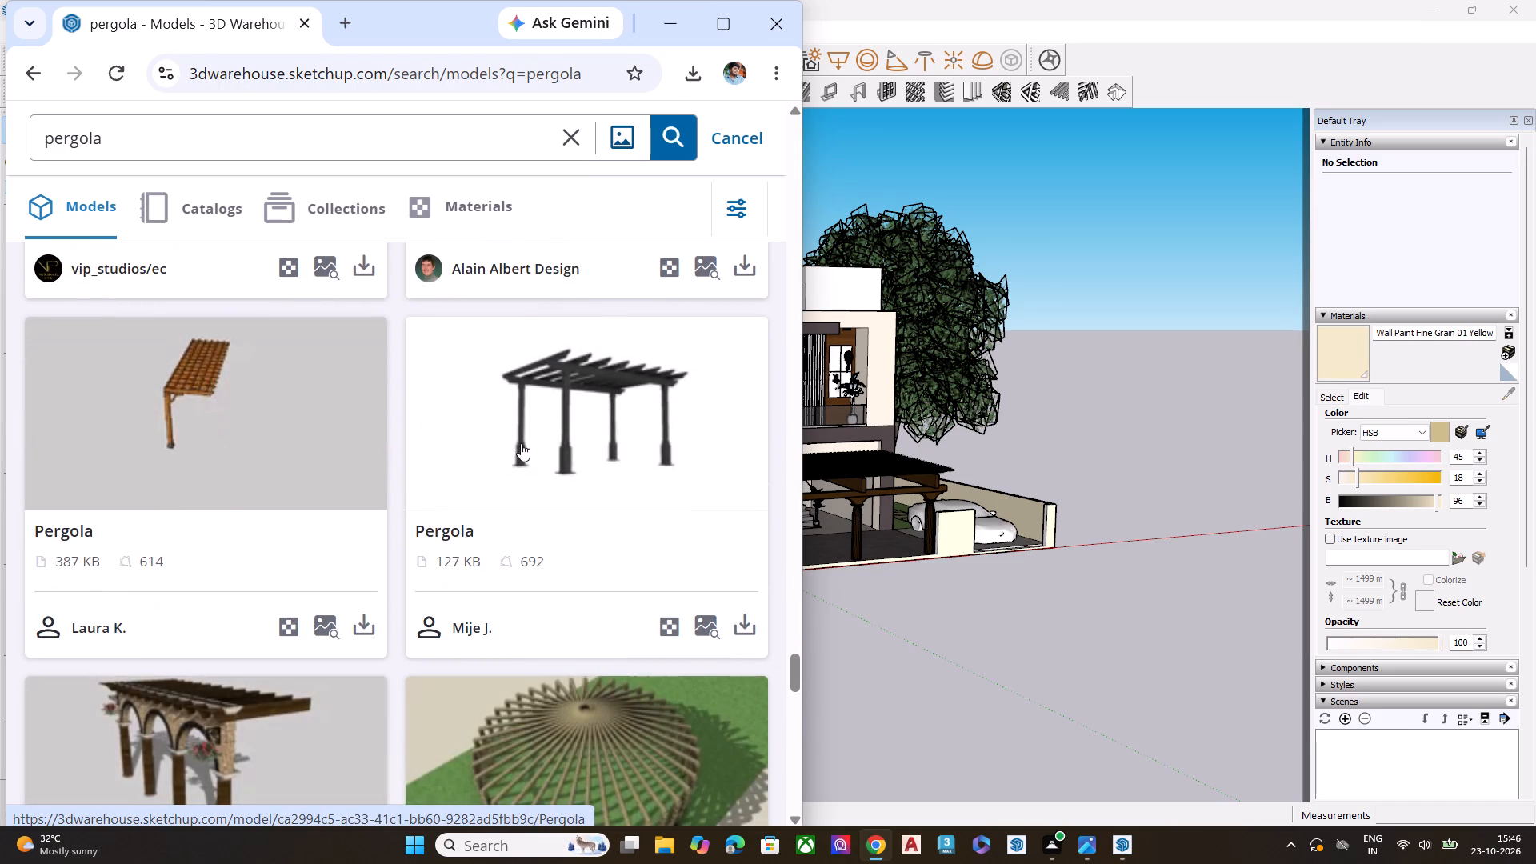
pyautogui.scroll(-1, 450, 460)
pyautogui.scroll(1, 393, 416)
# Close Chrome, return to SketchUp and import the downloaded pergola.skp from the Downloads folder into the elevation model.
pyautogui.click(700, 79)
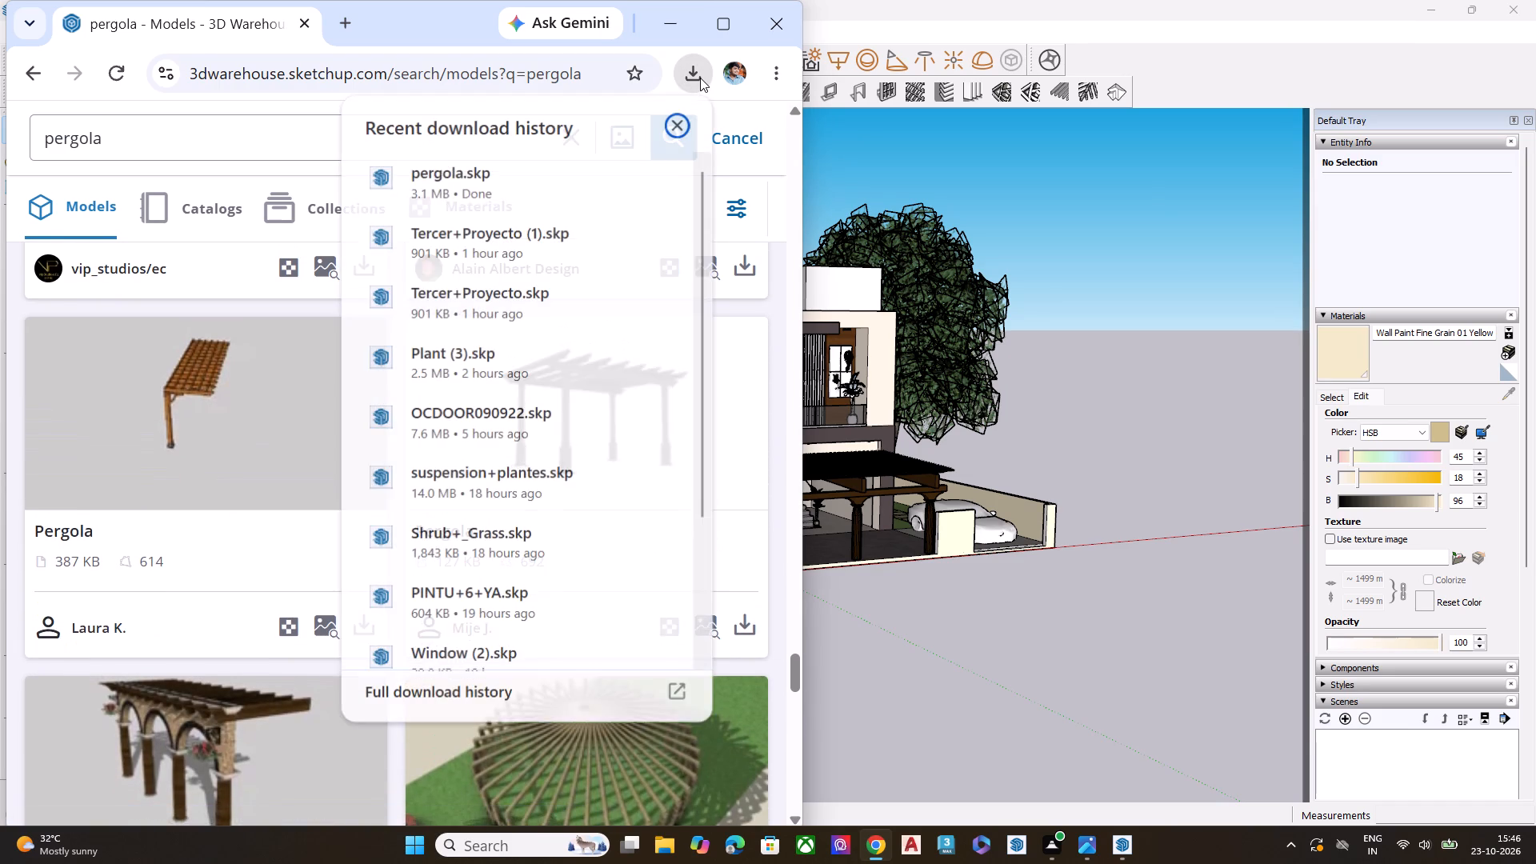
pyautogui.click(700, 78)
pyautogui.click(790, 24)
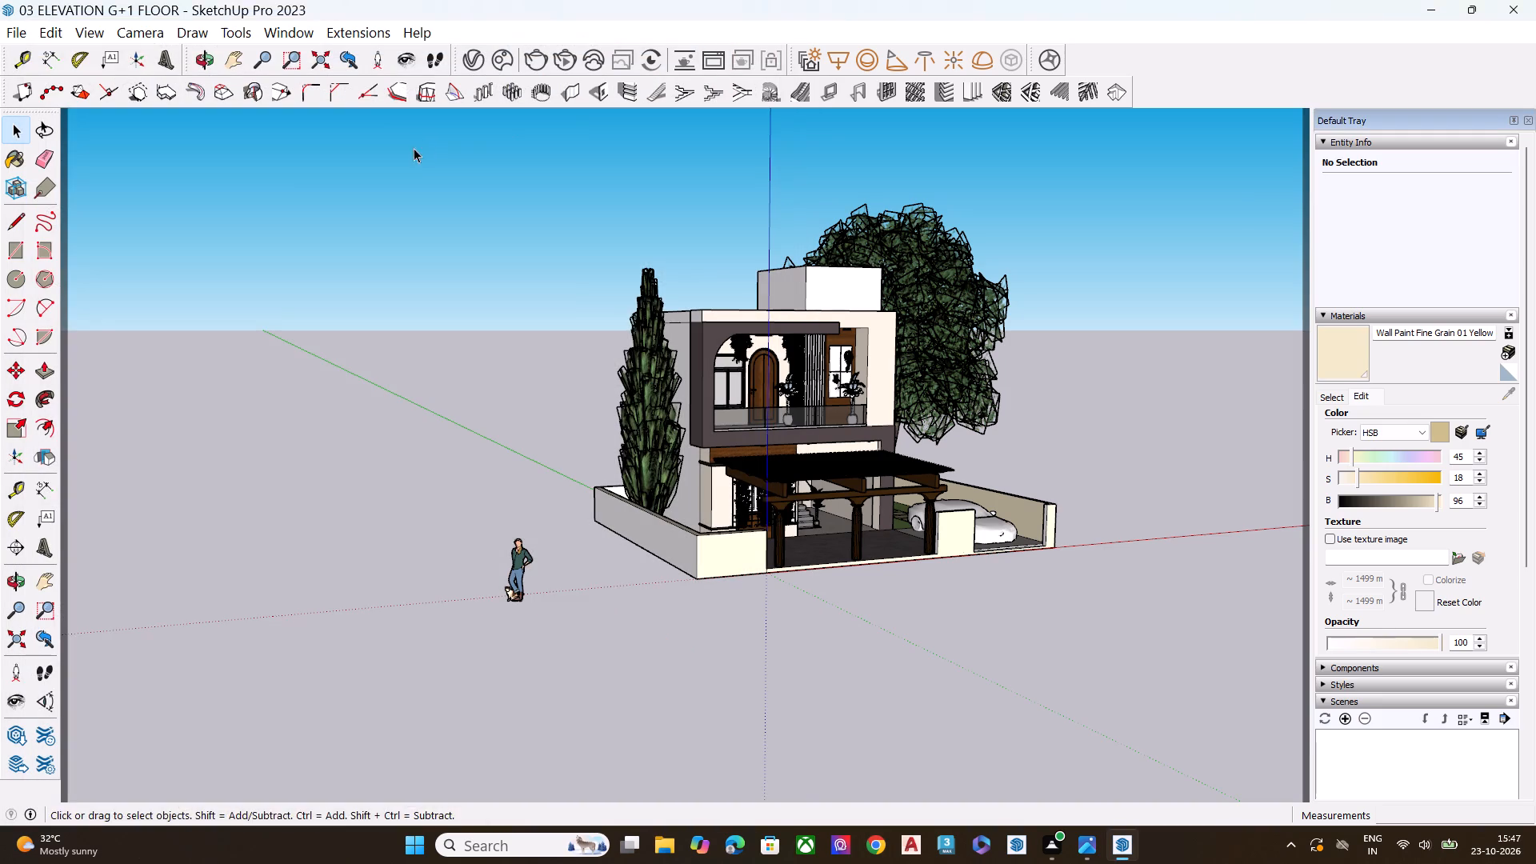
pyautogui.click(14, 34)
pyautogui.click(86, 373)
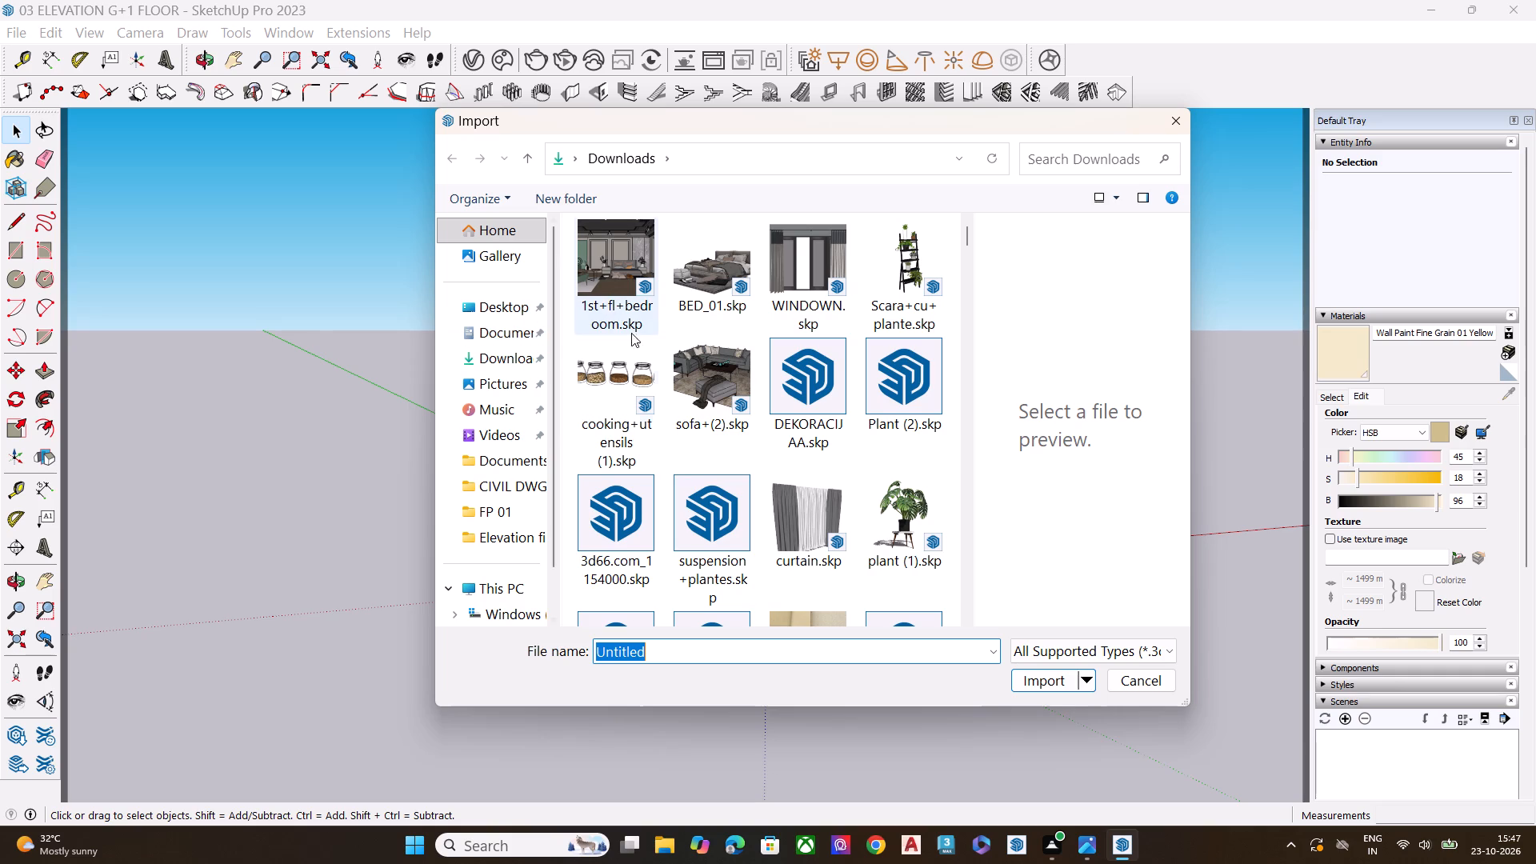
pyautogui.scroll(-1, 789, 346)
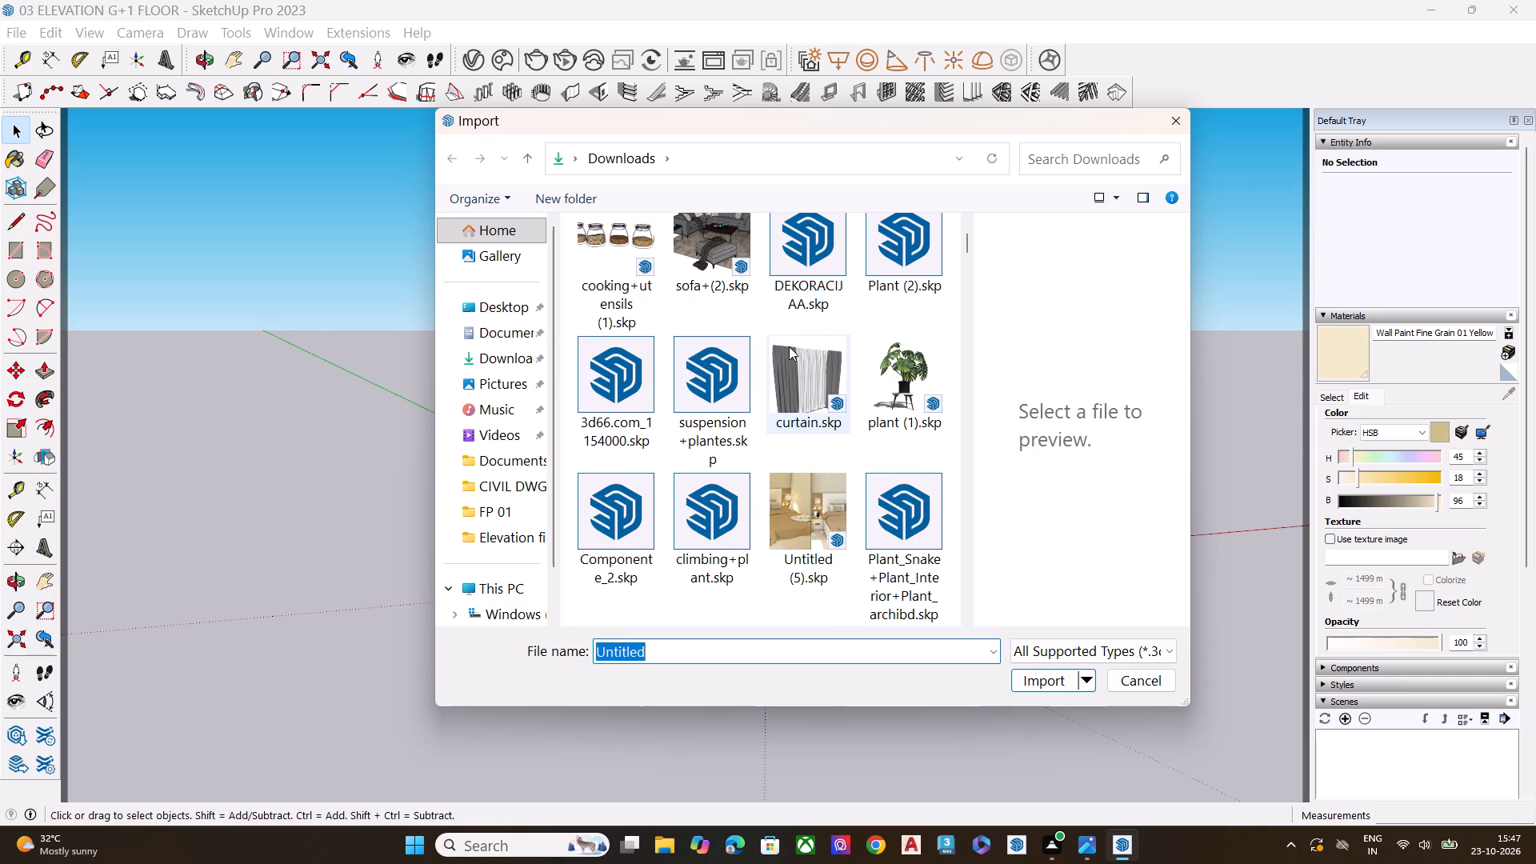
pyautogui.scroll(-1, 713, 445)
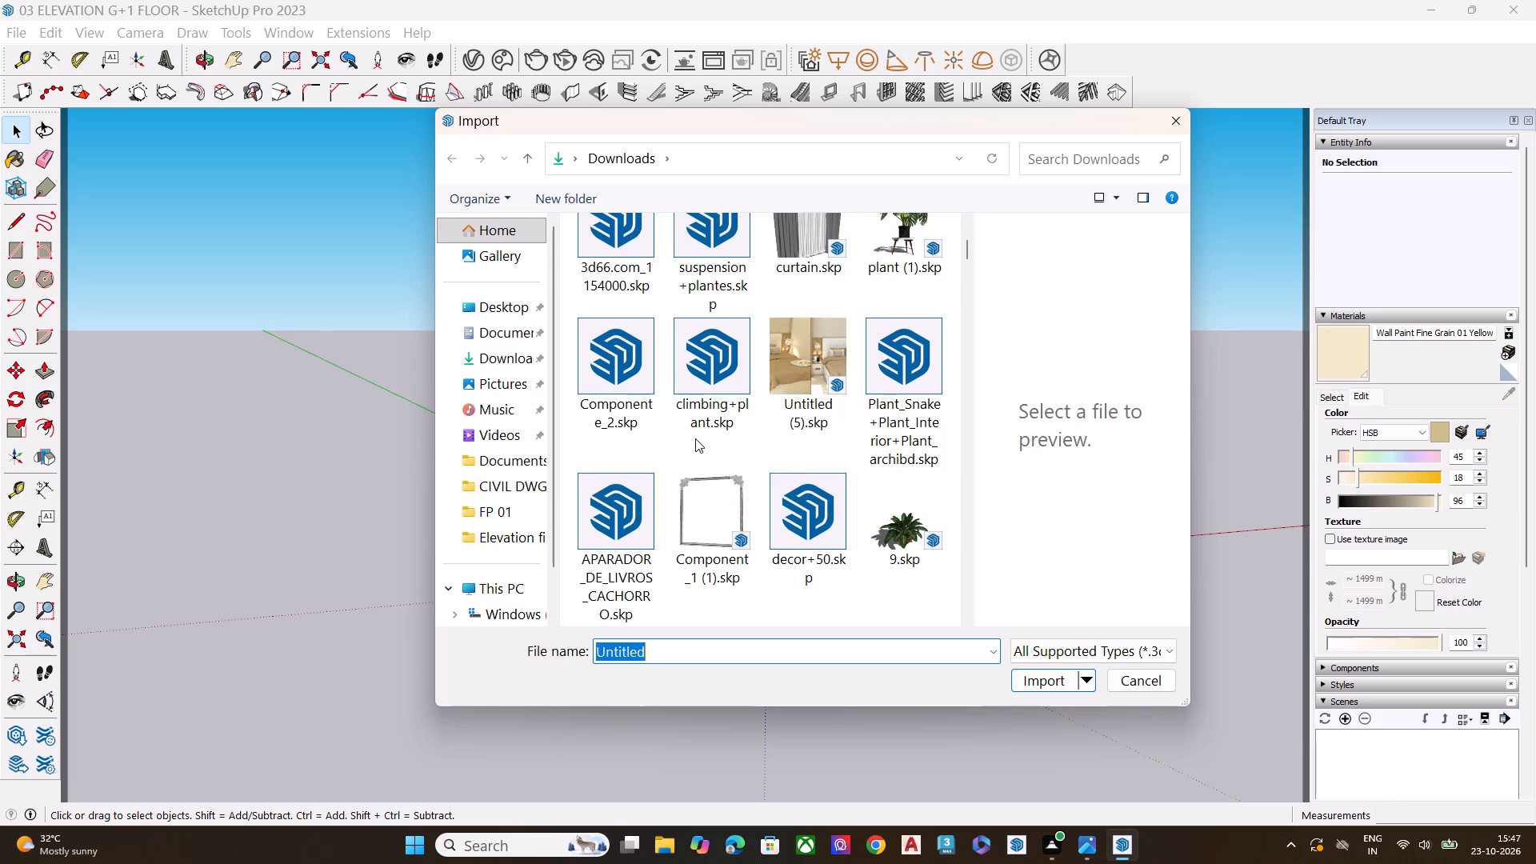
pyautogui.scroll(-1, 829, 439)
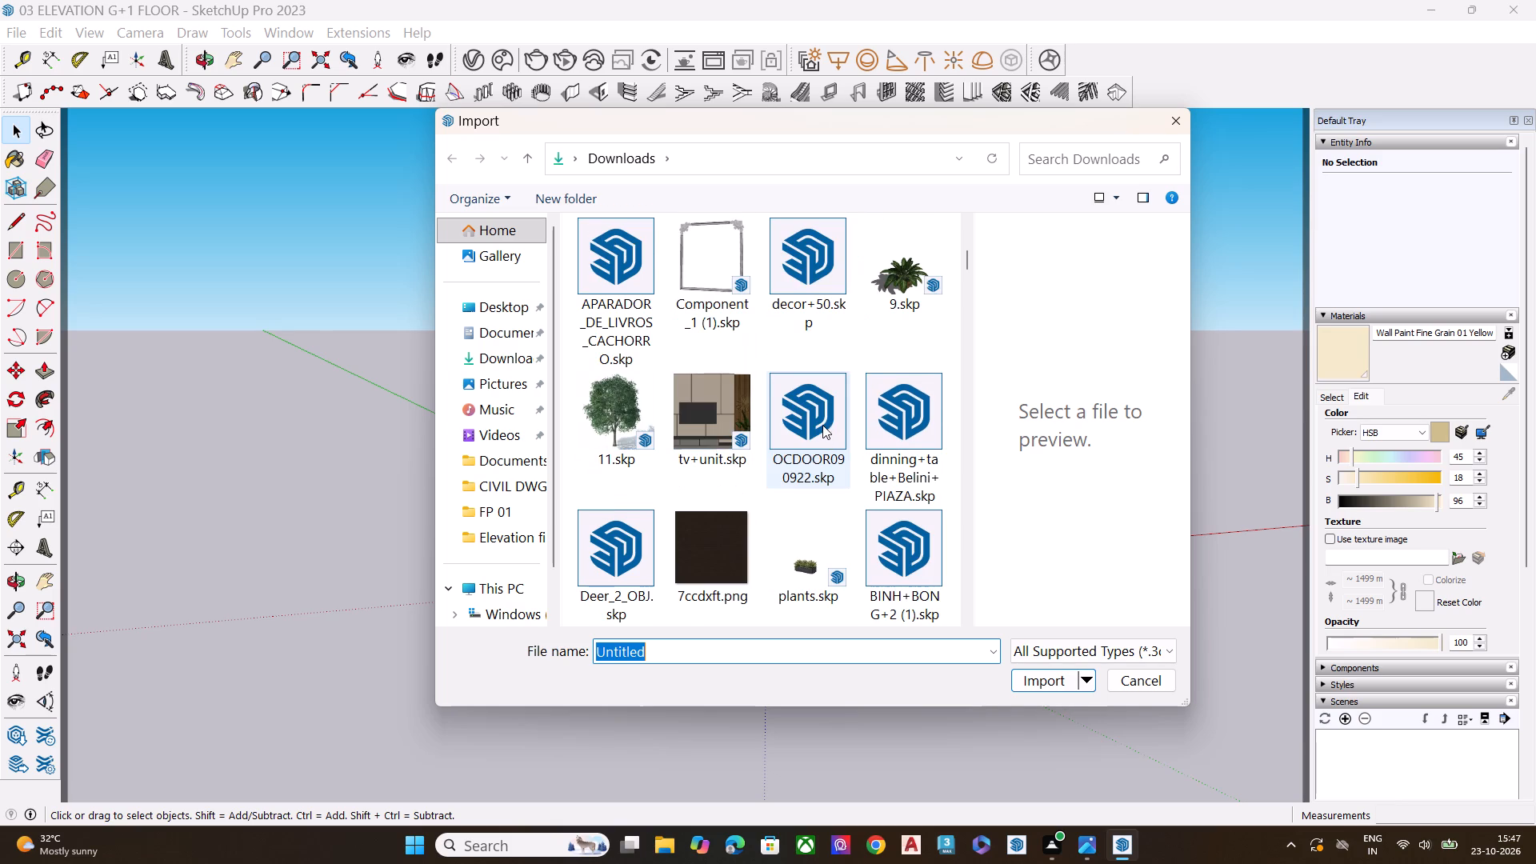
pyautogui.scroll(-3, 822, 425)
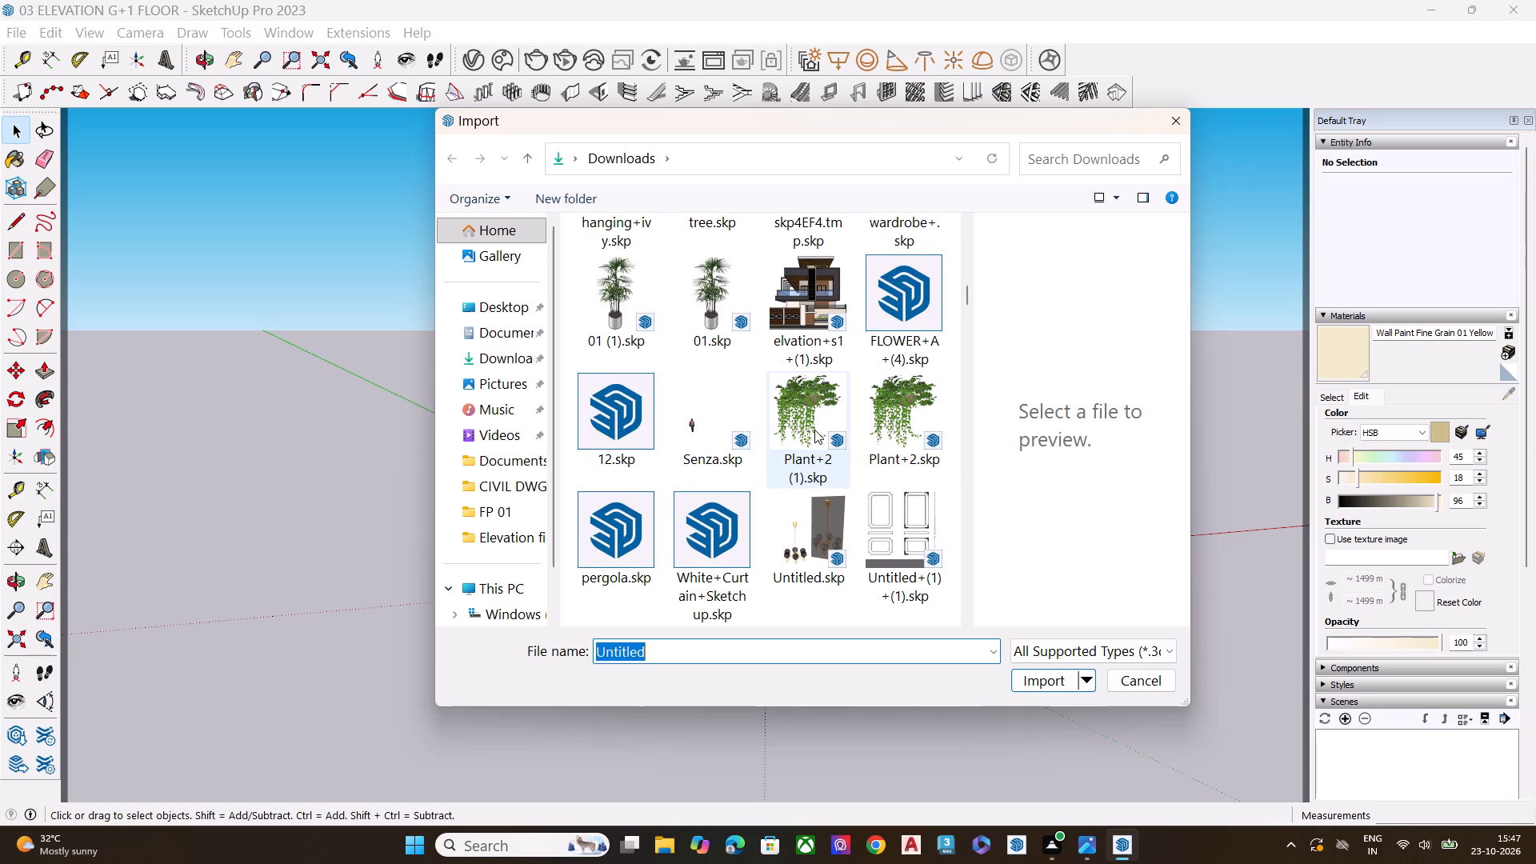
pyautogui.click(618, 532)
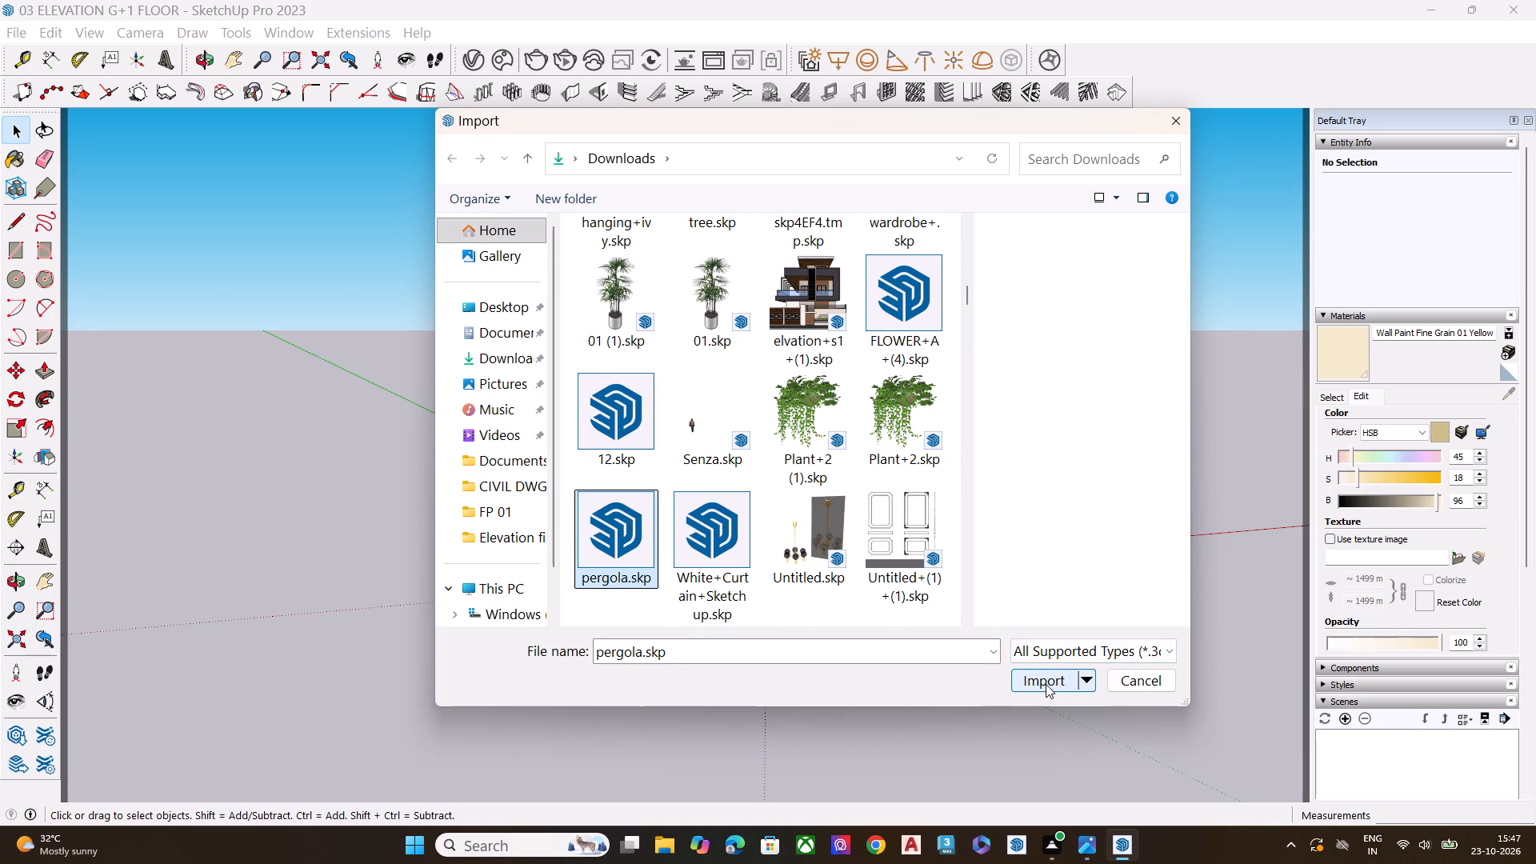
pyautogui.click(1040, 681)
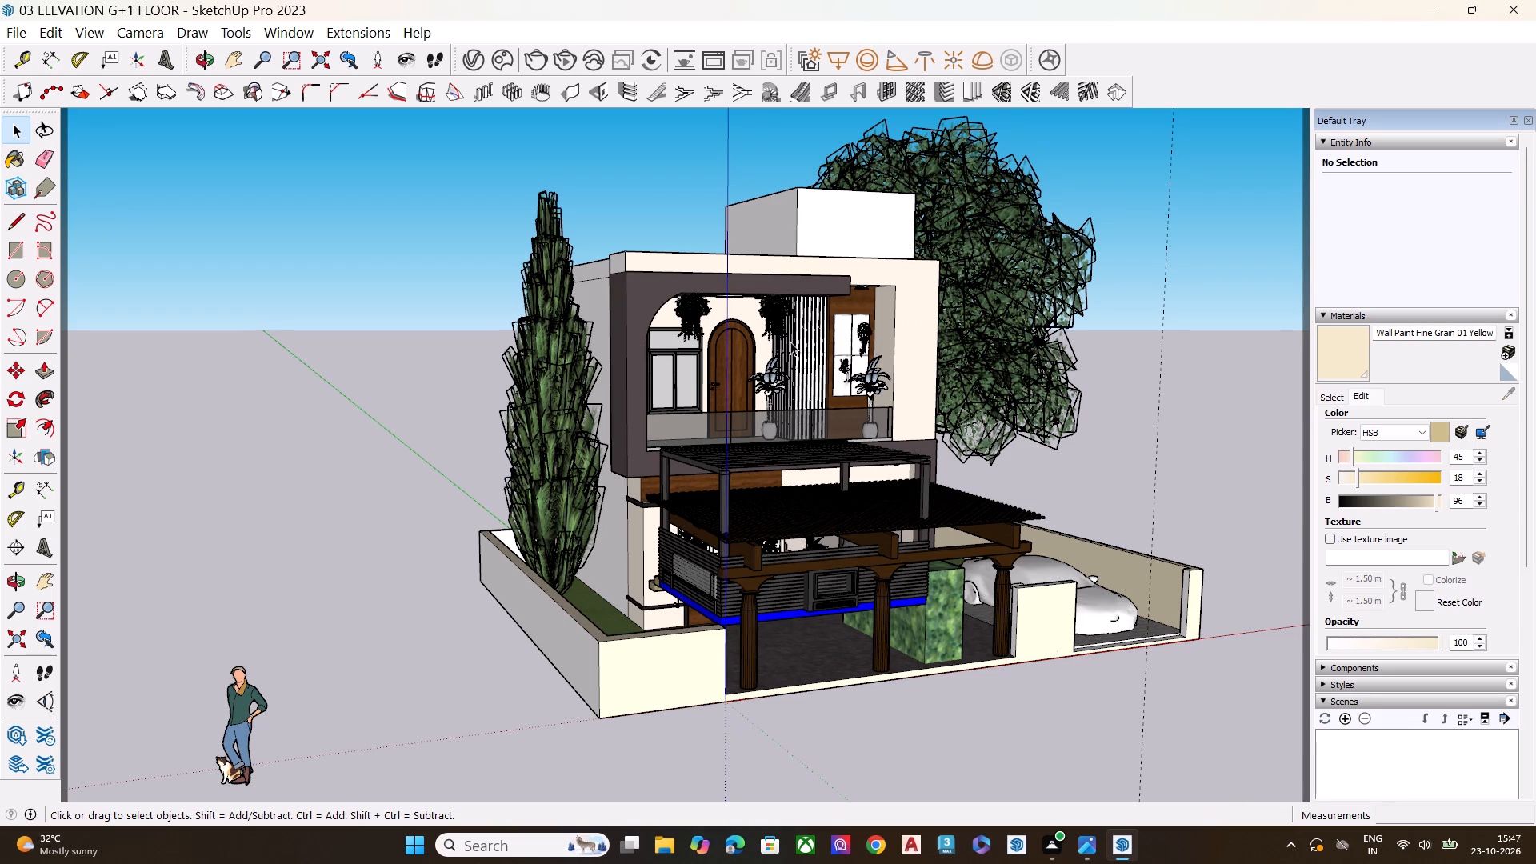
# Move the imported pergola component by its lower front corner onto the front corner of the house roof, about 28' 4 1/2".
pyautogui.scroll(4, 776, 504)
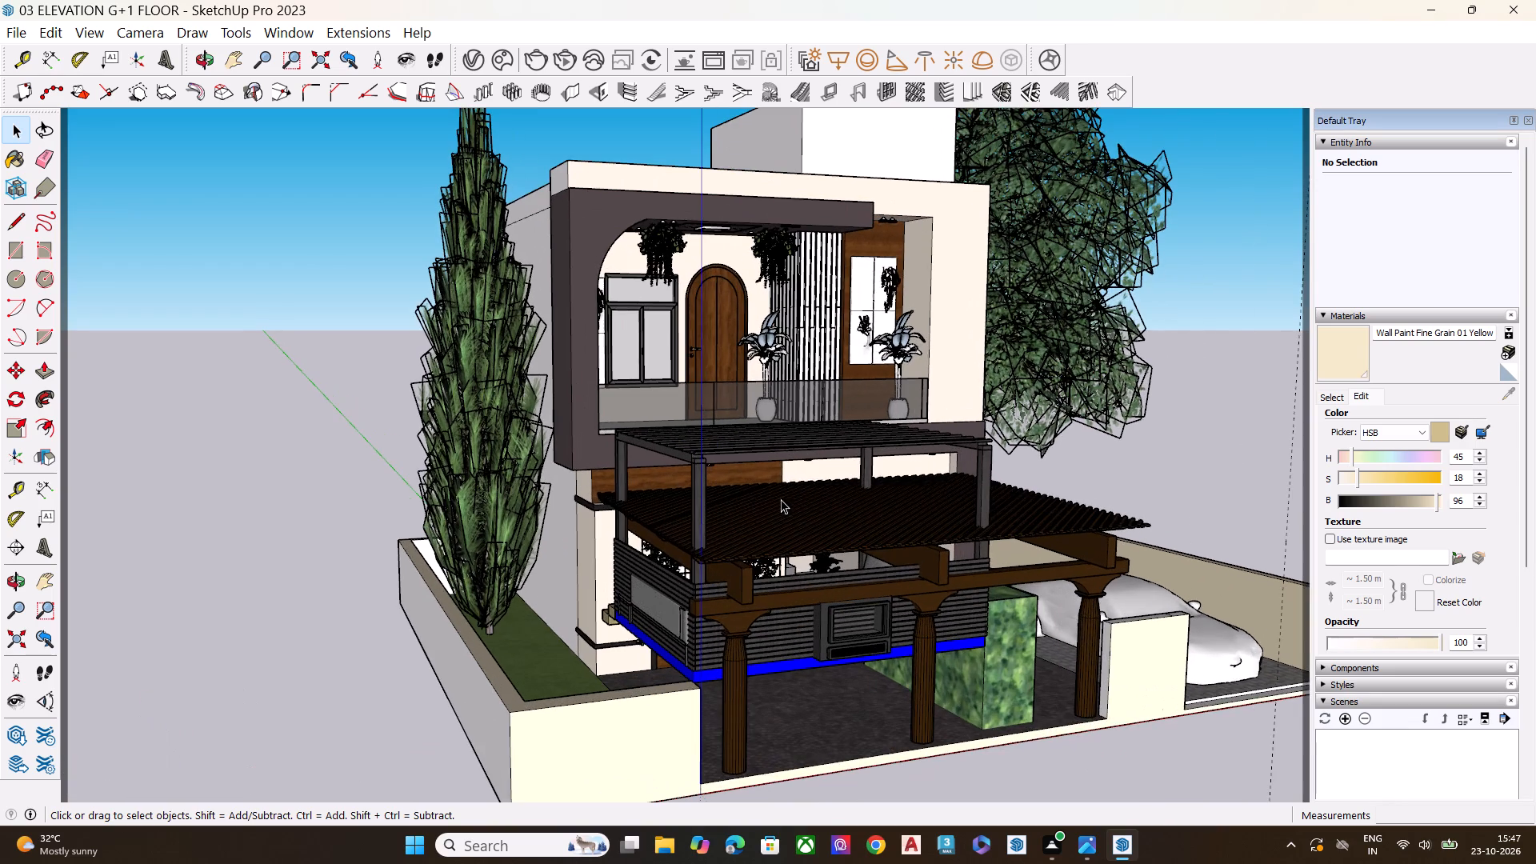
pyautogui.moveTo(800, 521); pyautogui.dragTo(833, 422, button='middle')
pyautogui.click(758, 376)
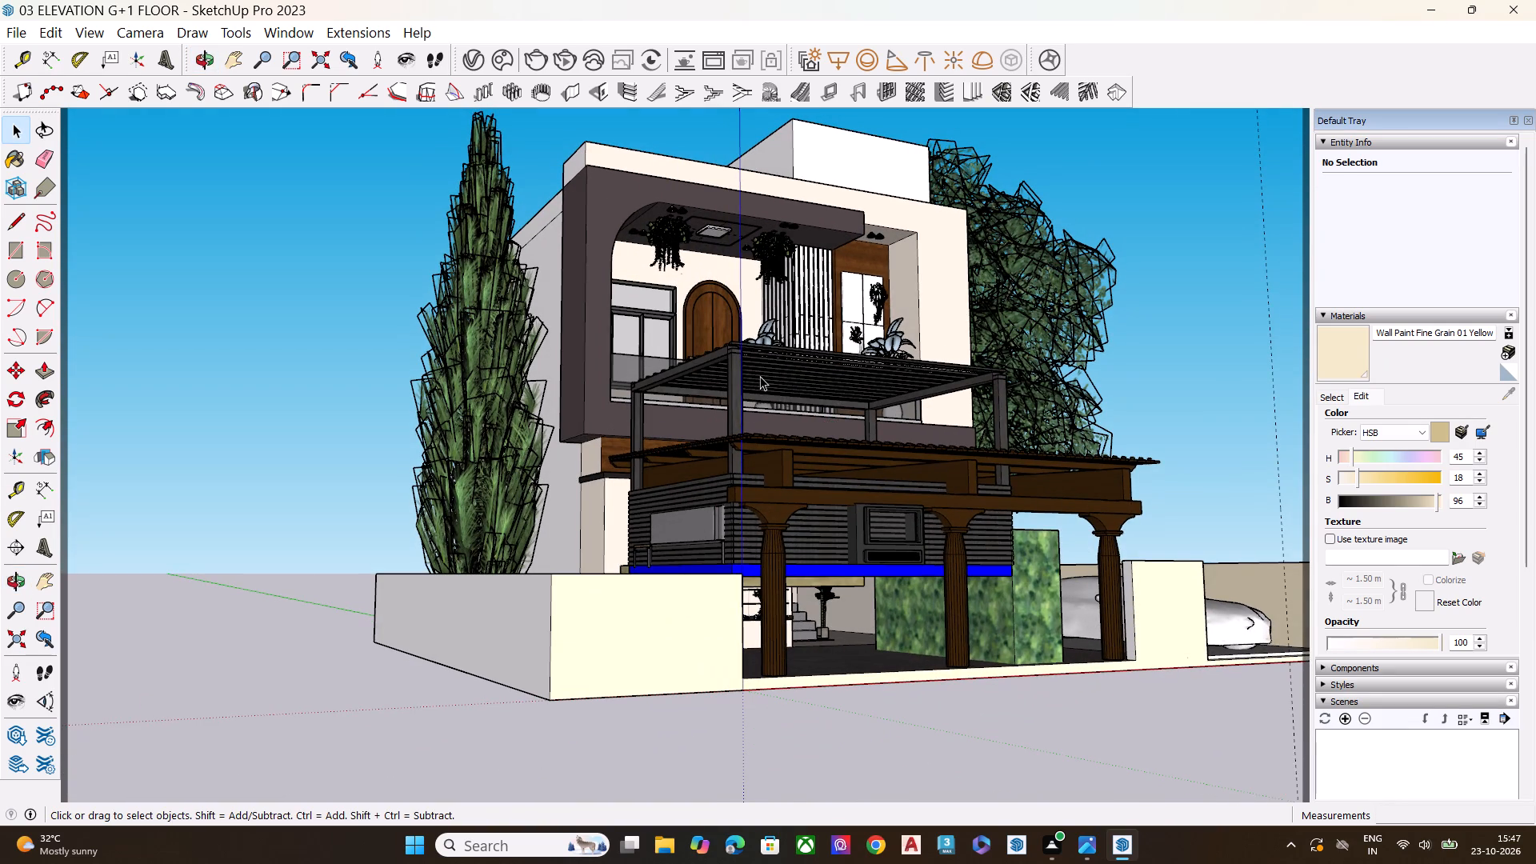
pyautogui.press('m')
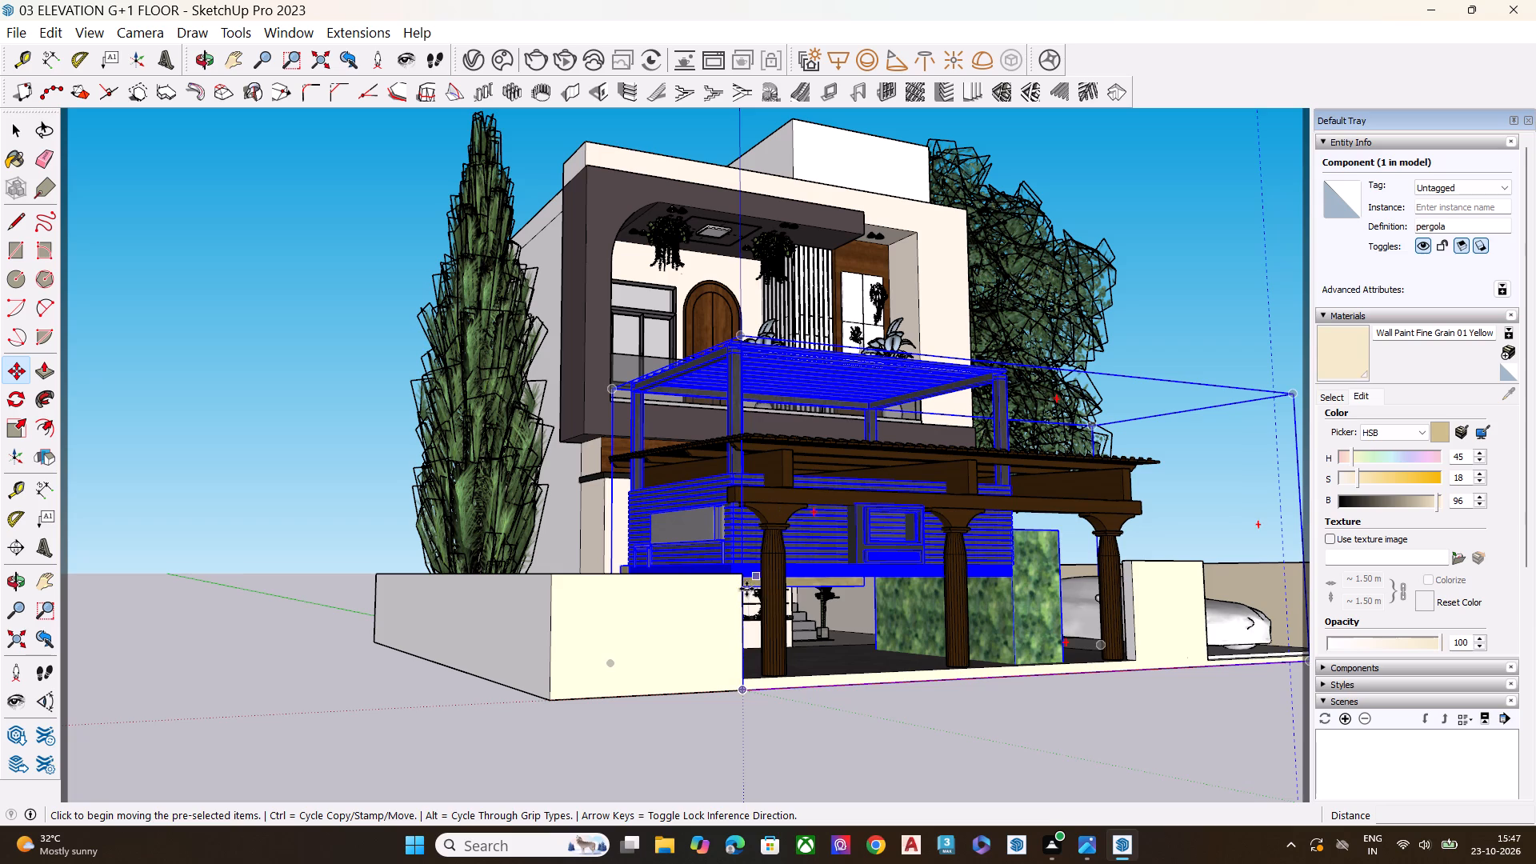
pyautogui.click(744, 694)
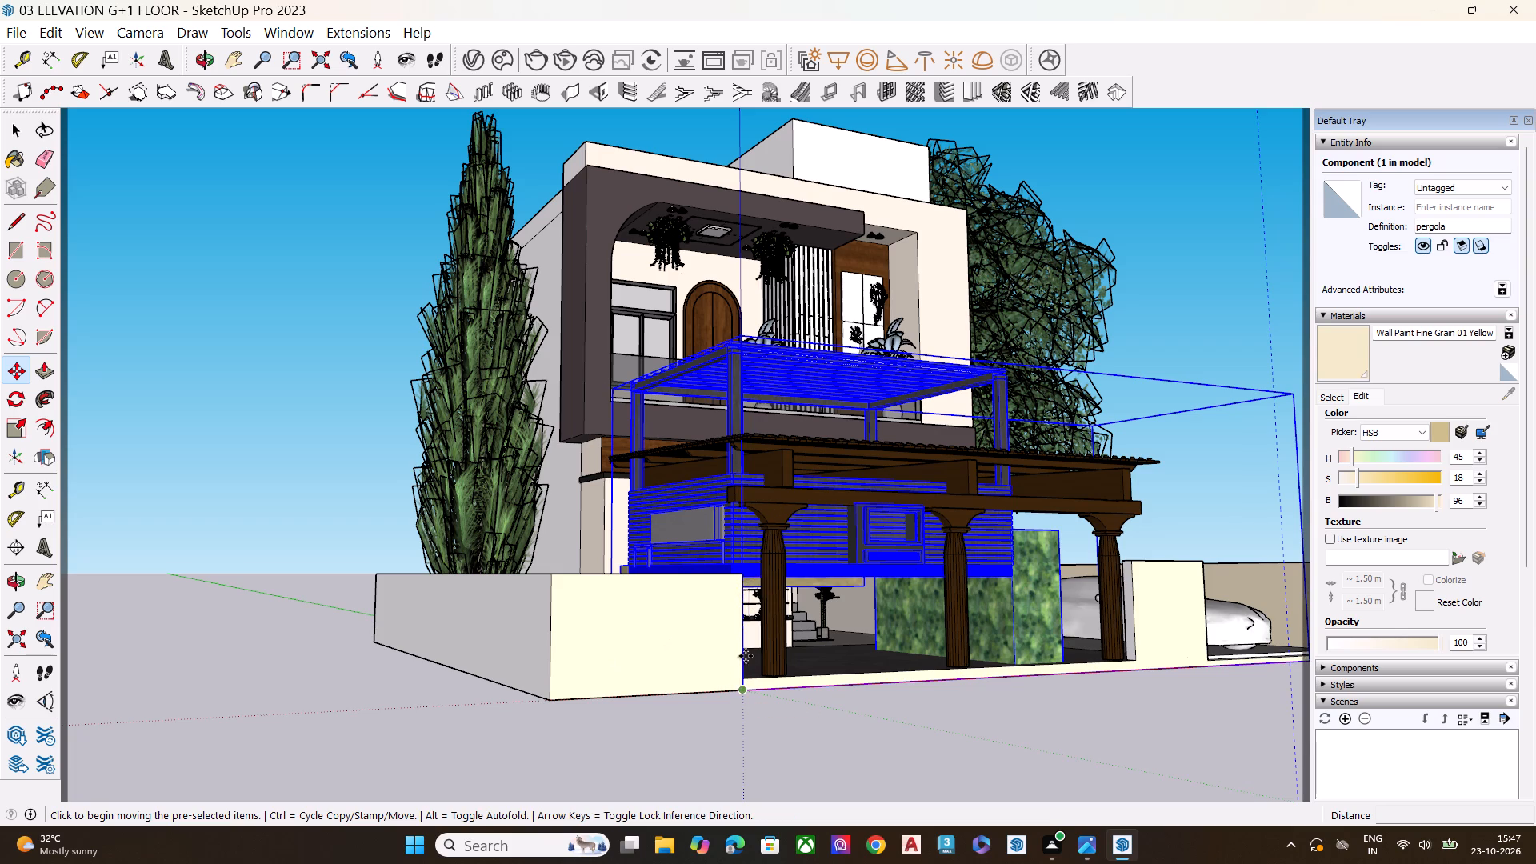
pyautogui.moveTo(700, 194); pyautogui.dragTo(740, 378, button='middle')
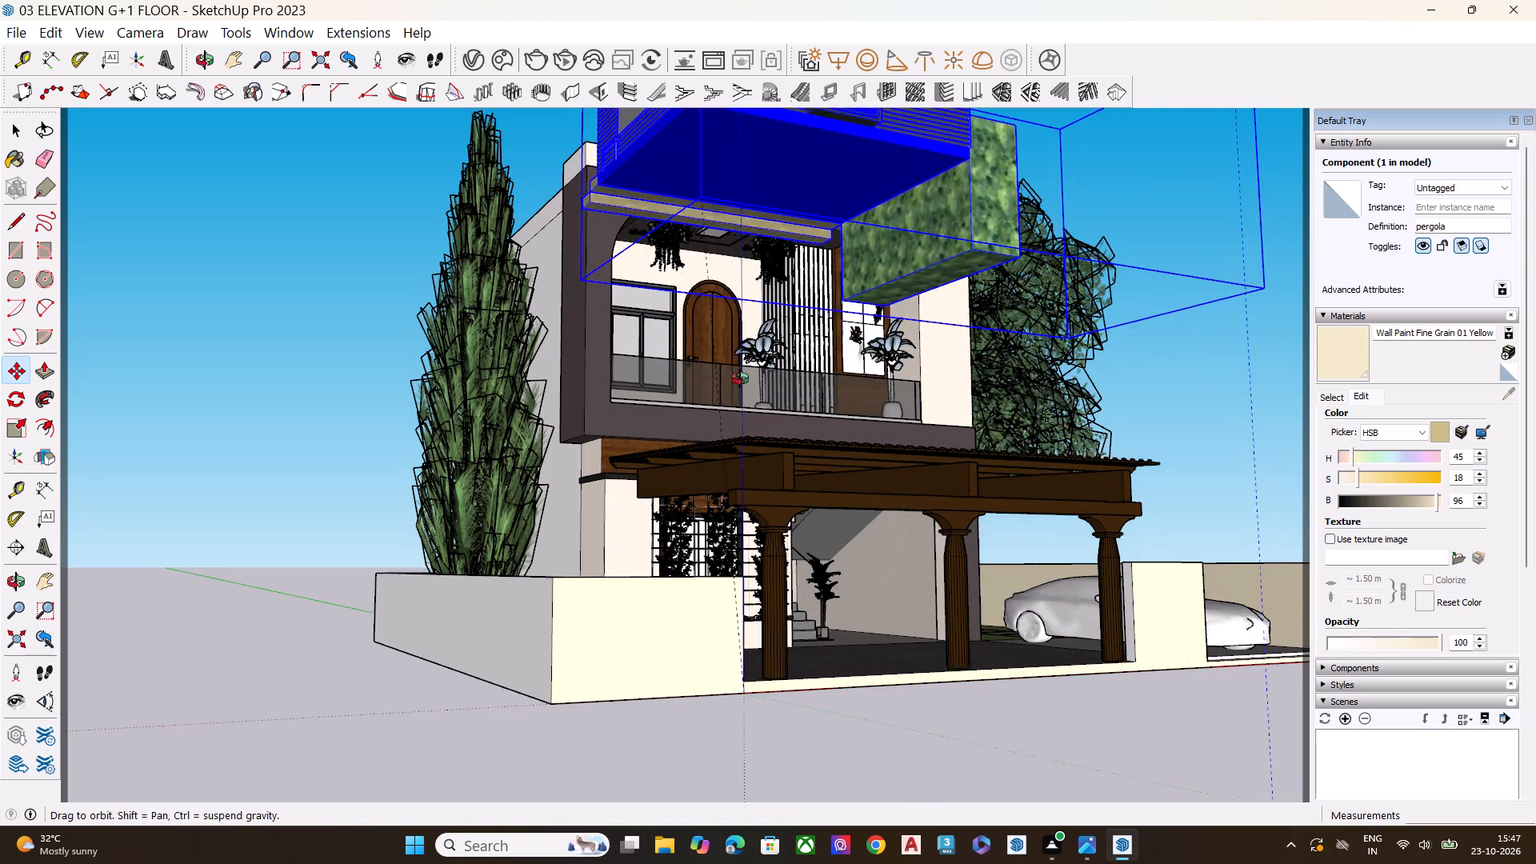
pyautogui.moveTo(740, 378); pyautogui.dragTo(765, 500, button='middle')
pyautogui.scroll(6, 674, 222)
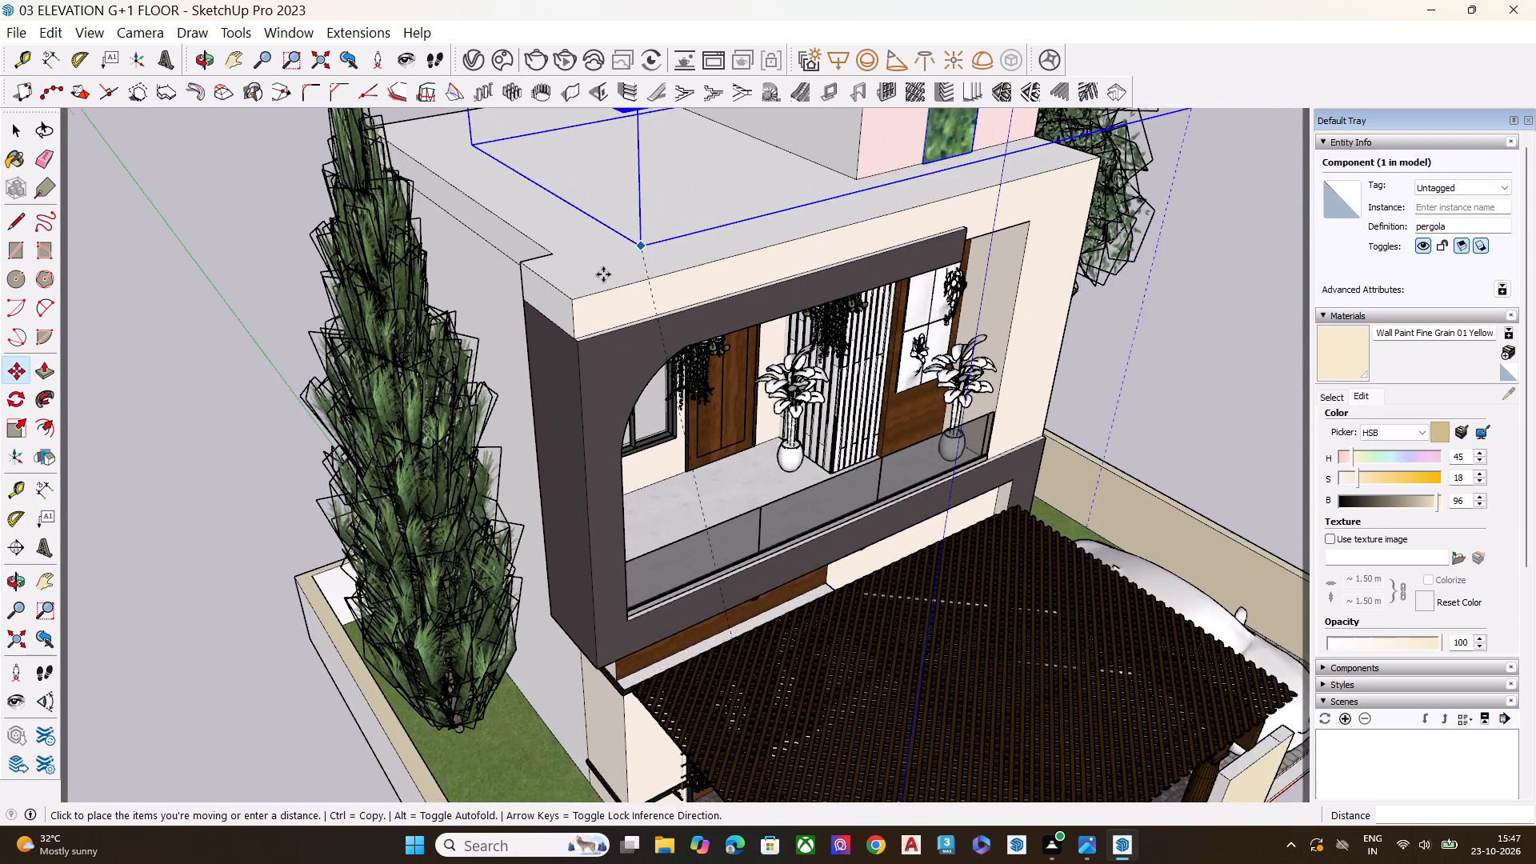
pyautogui.click(570, 302)
# Explode the pergola component on the roof into its separate parts.
pyautogui.scroll(-3, 694, 360)
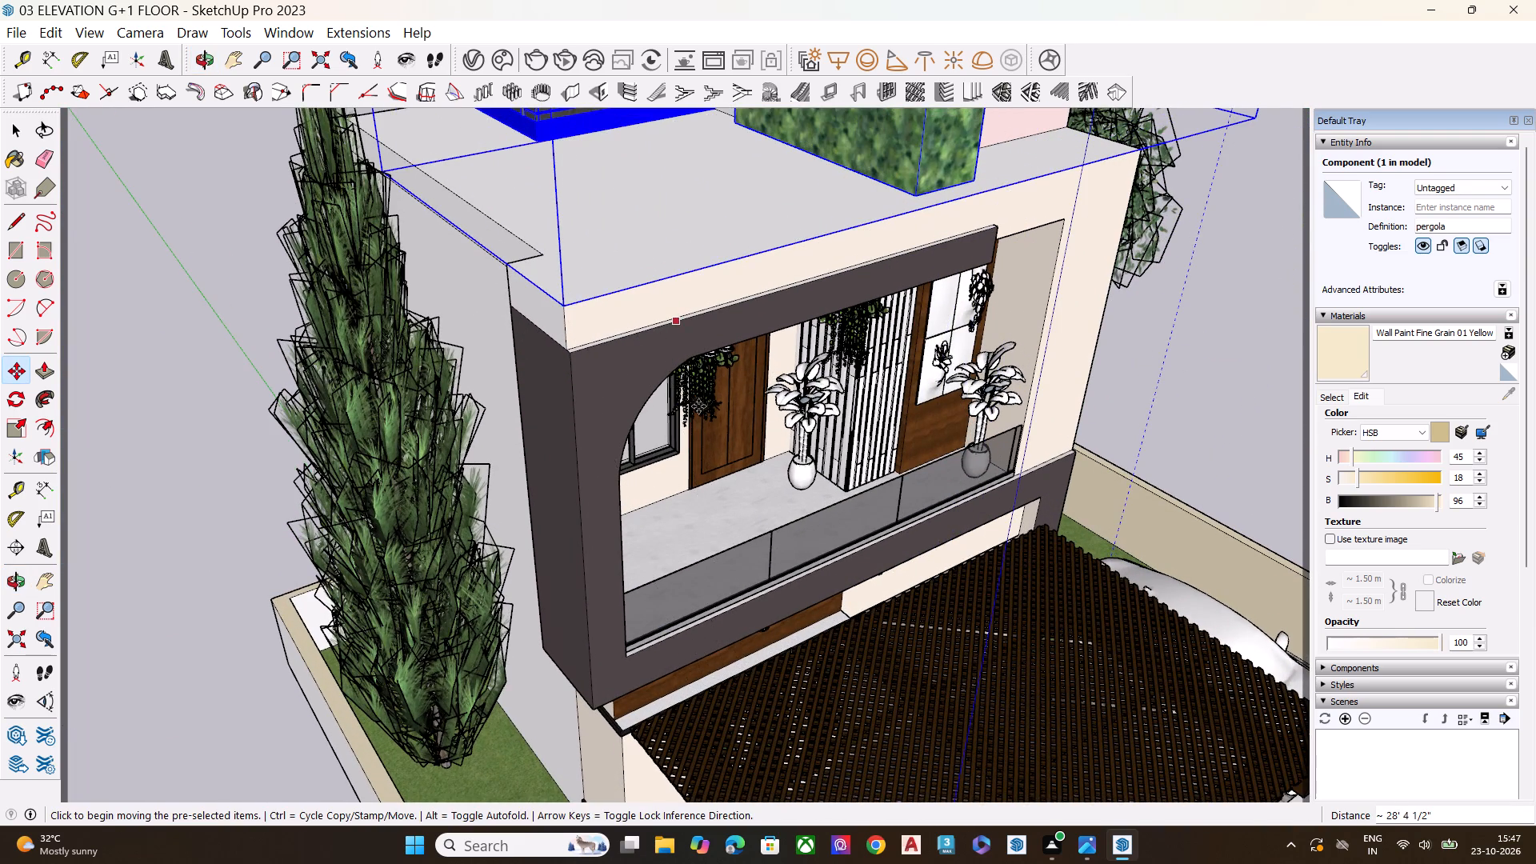
pyautogui.scroll(-4, 698, 406)
pyautogui.scroll(-9, 781, 498)
pyautogui.moveTo(787, 416); pyautogui.dragTo(674, 385, button='middle')
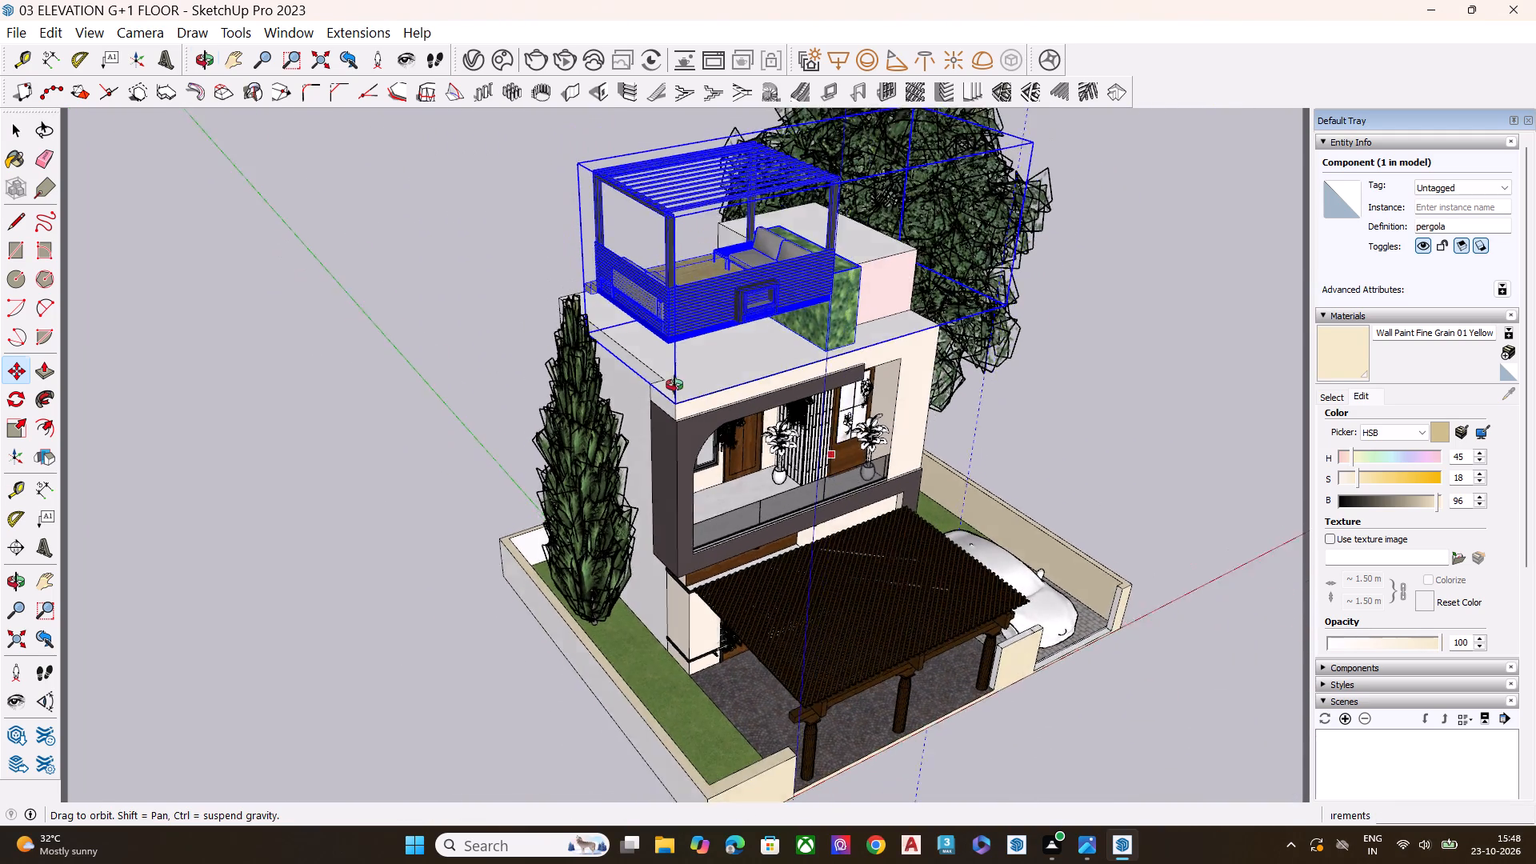
pyautogui.moveTo(674, 385); pyautogui.dragTo(500, 349, button='middle')
pyautogui.scroll(8, 864, 153)
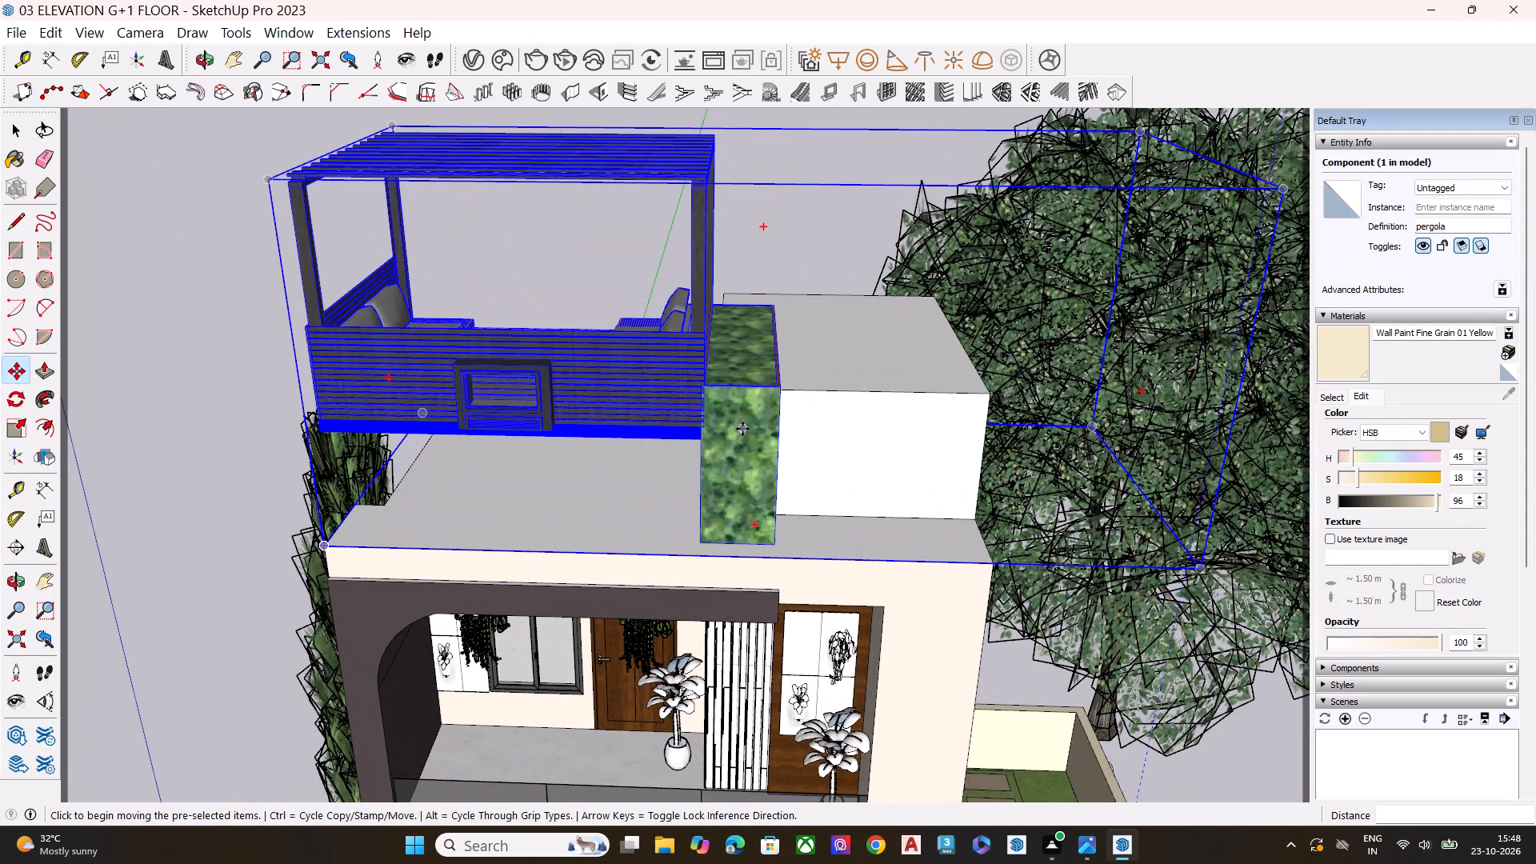
pyautogui.press('space')
pyautogui.rightClick(742, 429)
pyautogui.click(813, 145)
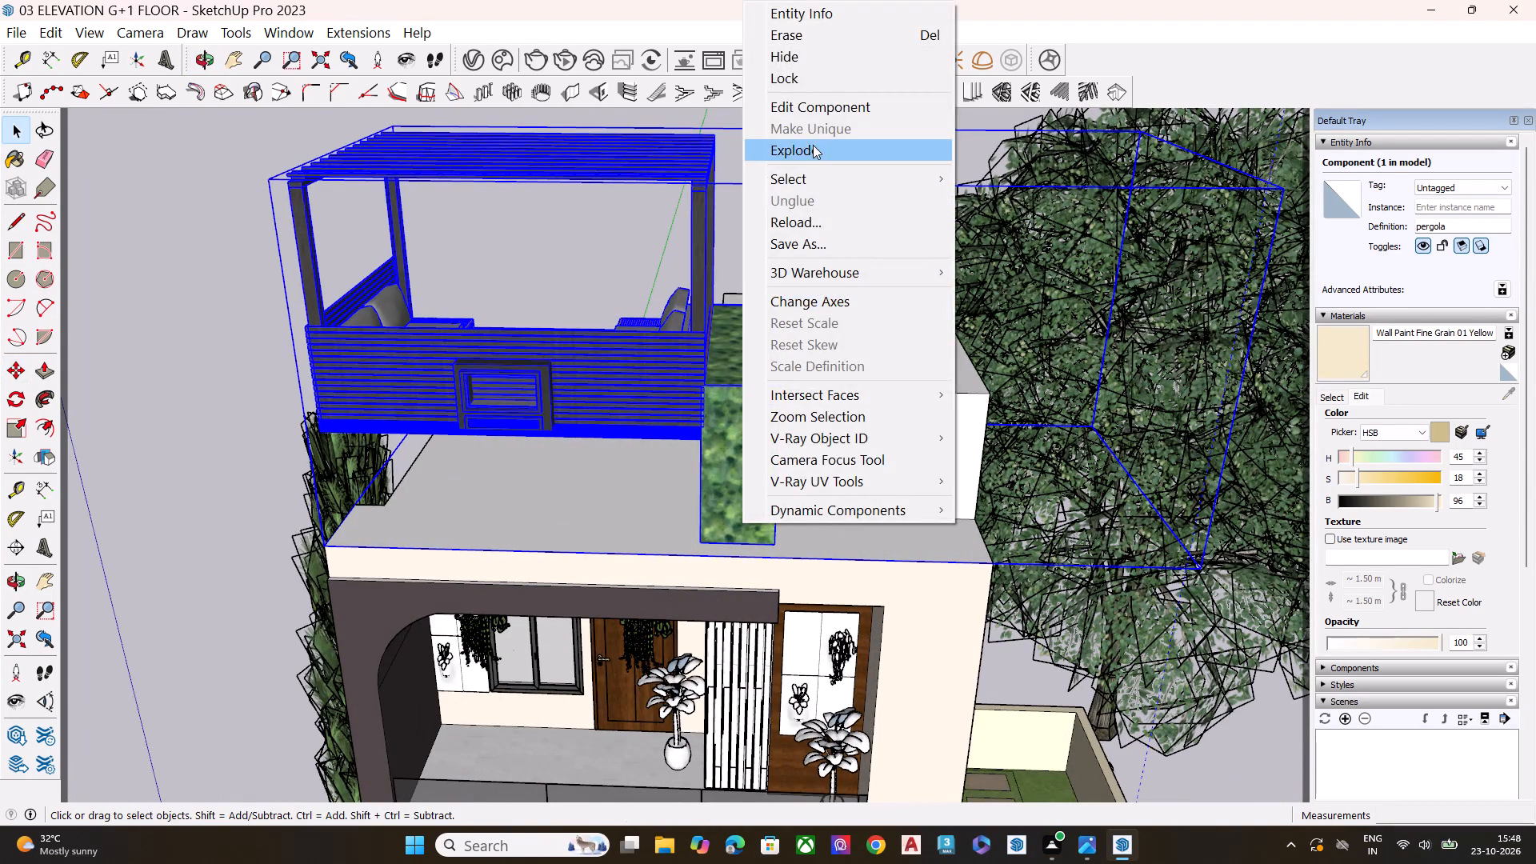
# Delete the green hedge block beside the pergola and the blue floor slab beneath it.
pyautogui.click(764, 381)
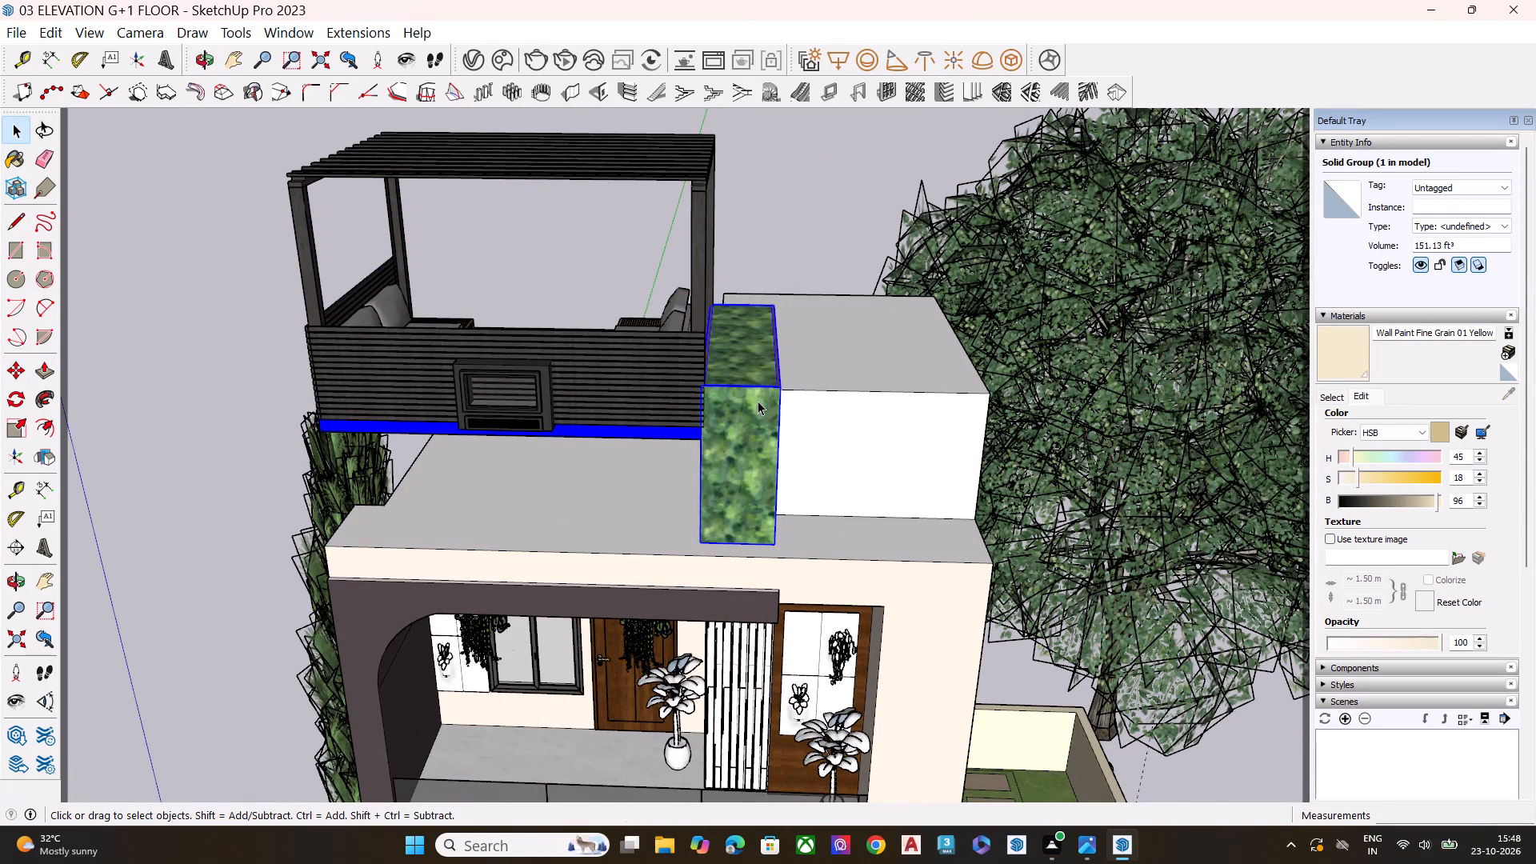
pyautogui.scroll(4, 597, 446)
pyautogui.click(829, 446)
pyautogui.moveTo(838, 424); pyautogui.dragTo(869, 295, button='middle')
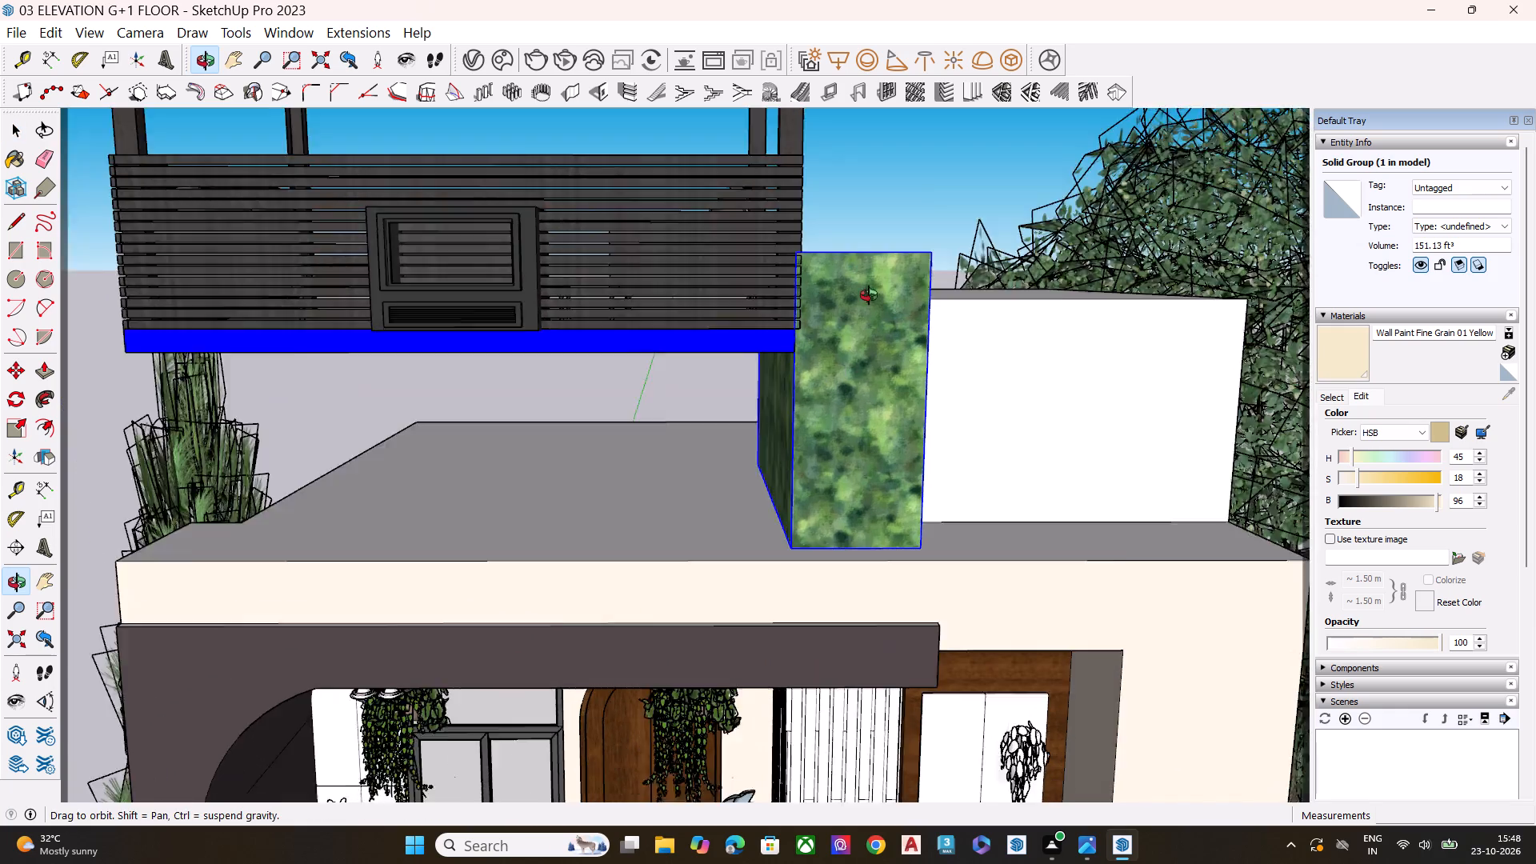
pyautogui.moveTo(869, 295); pyautogui.dragTo(953, 203, button='middle')
pyautogui.scroll(1, 898, 258)
pyautogui.press('Delete')
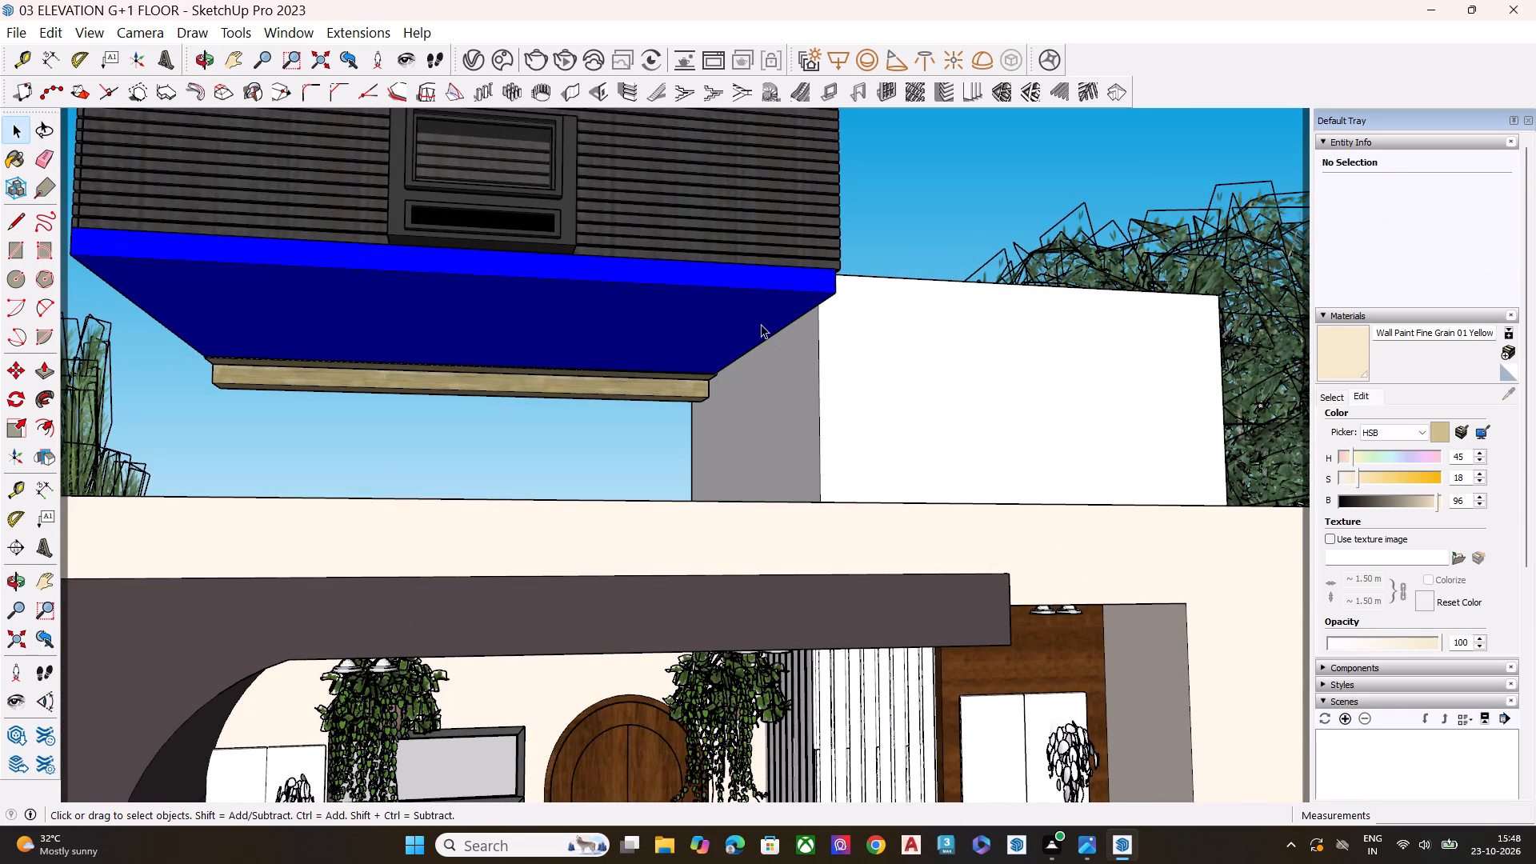
pyautogui.click(769, 290)
pyautogui.scroll(-7, 814, 291)
pyautogui.press('Delete')
# Delete the two wooden treads and their green risers from the entrance steps behind the pergola.
pyautogui.moveTo(735, 307); pyautogui.dragTo(1252, 443, button='middle')
pyautogui.moveTo(514, 364); pyautogui.dragTo(846, 385, button='middle')
pyautogui.scroll(5, 747, 308)
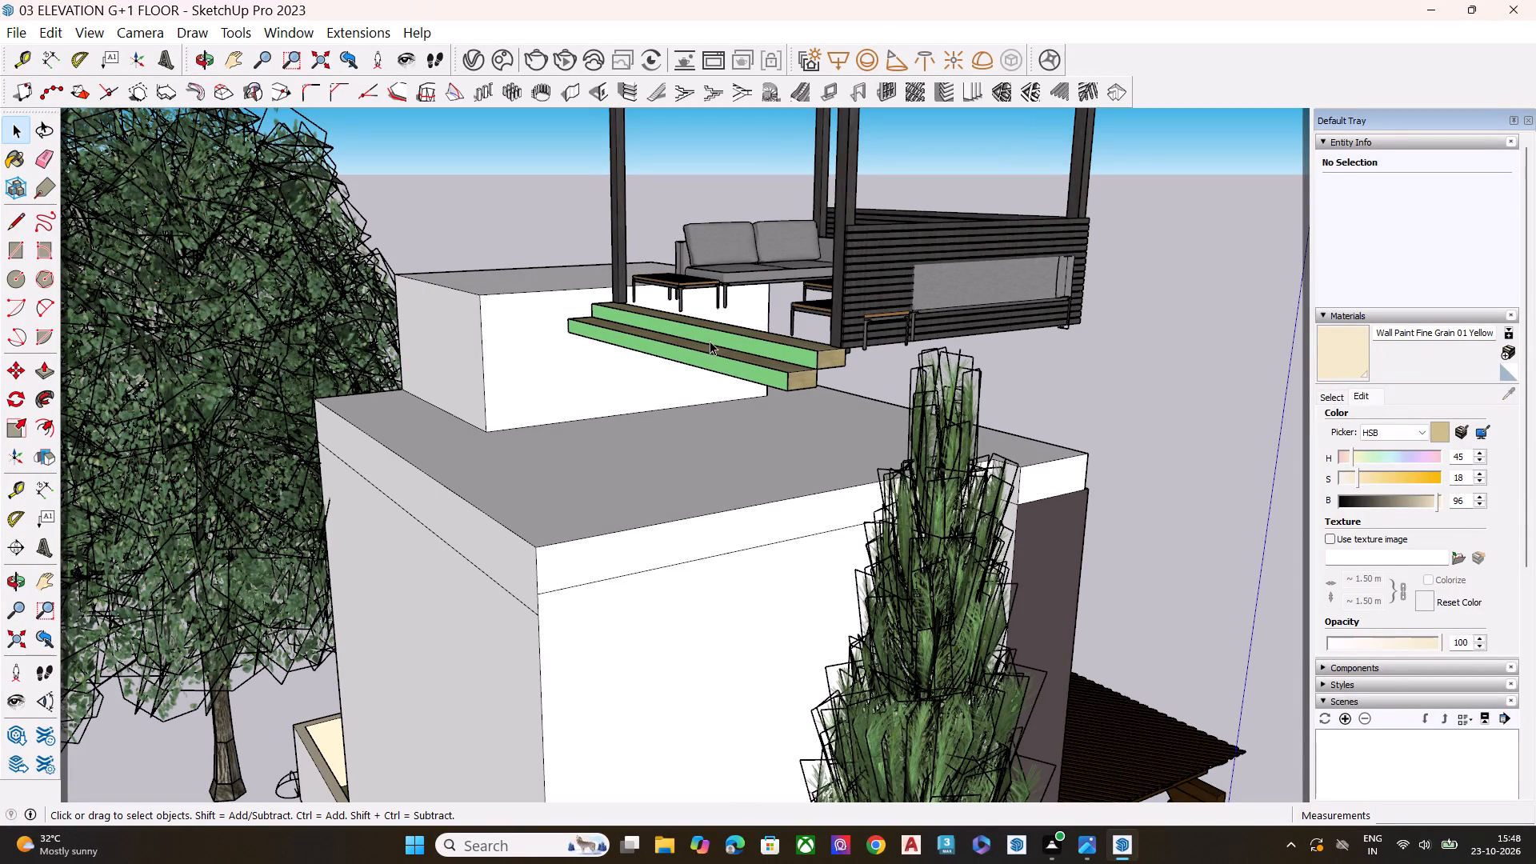
pyautogui.click(710, 341)
pyautogui.press('-')
pyautogui.scroll(5, 791, 382)
pyautogui.click(853, 336)
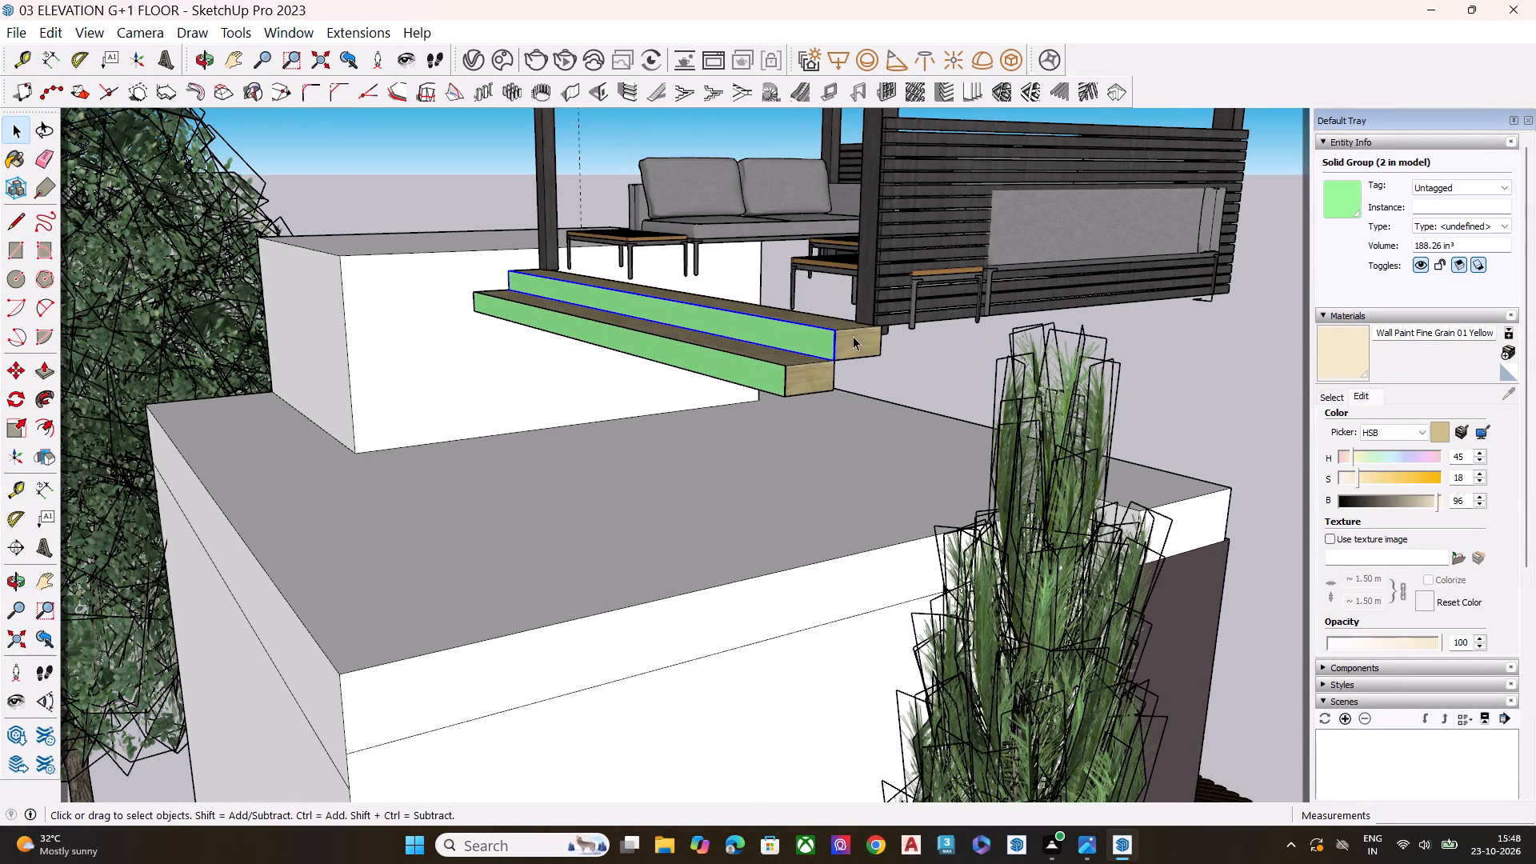
pyautogui.press('Delete')
pyautogui.click(831, 344)
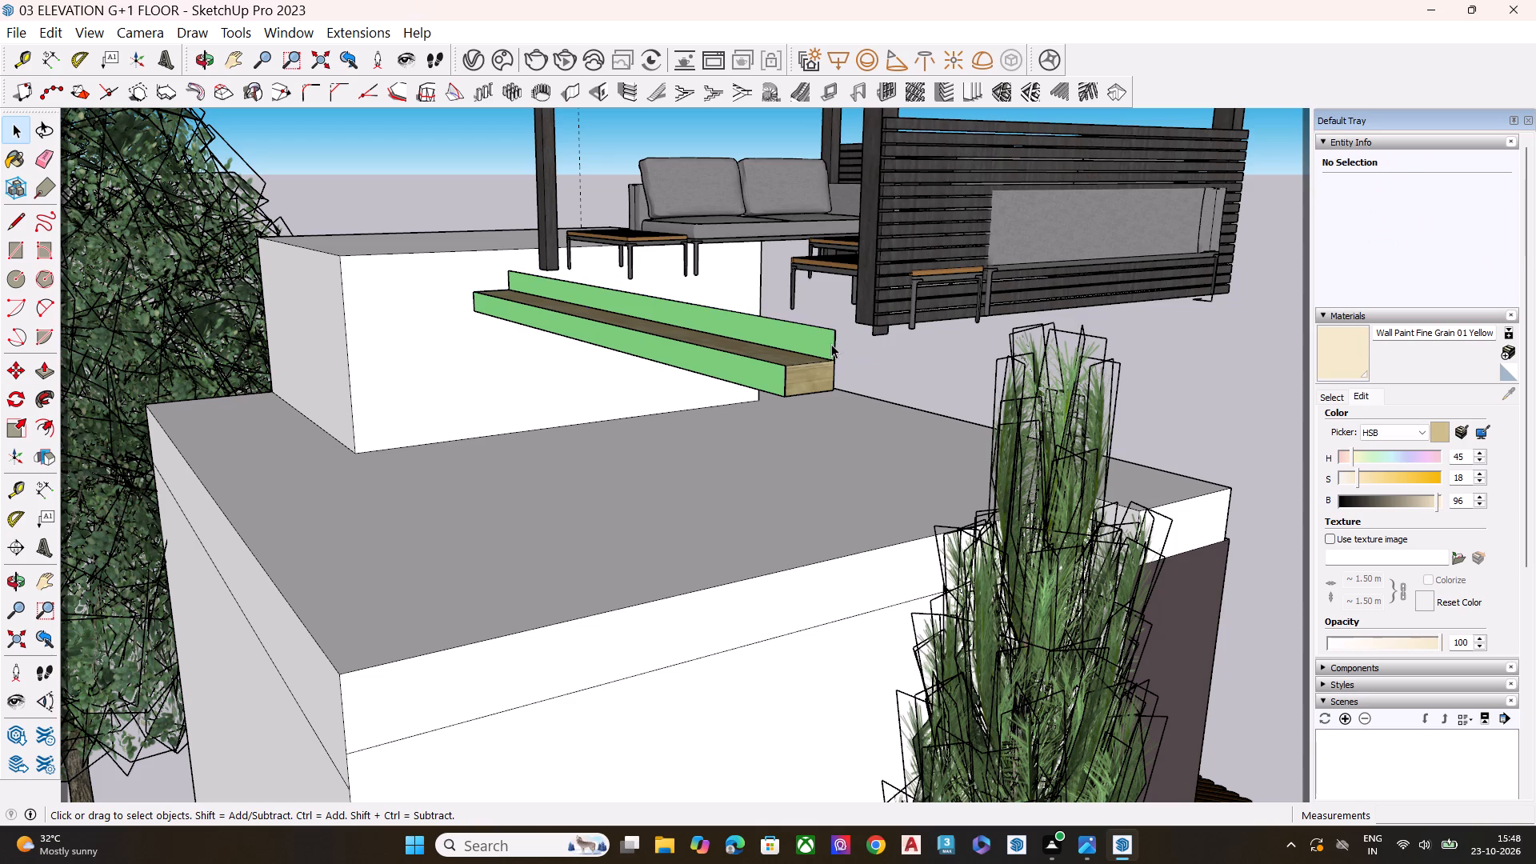
pyautogui.press('Delete')
pyautogui.click(808, 378)
pyautogui.press('Delete')
pyautogui.click(780, 382)
pyautogui.press('Delete')
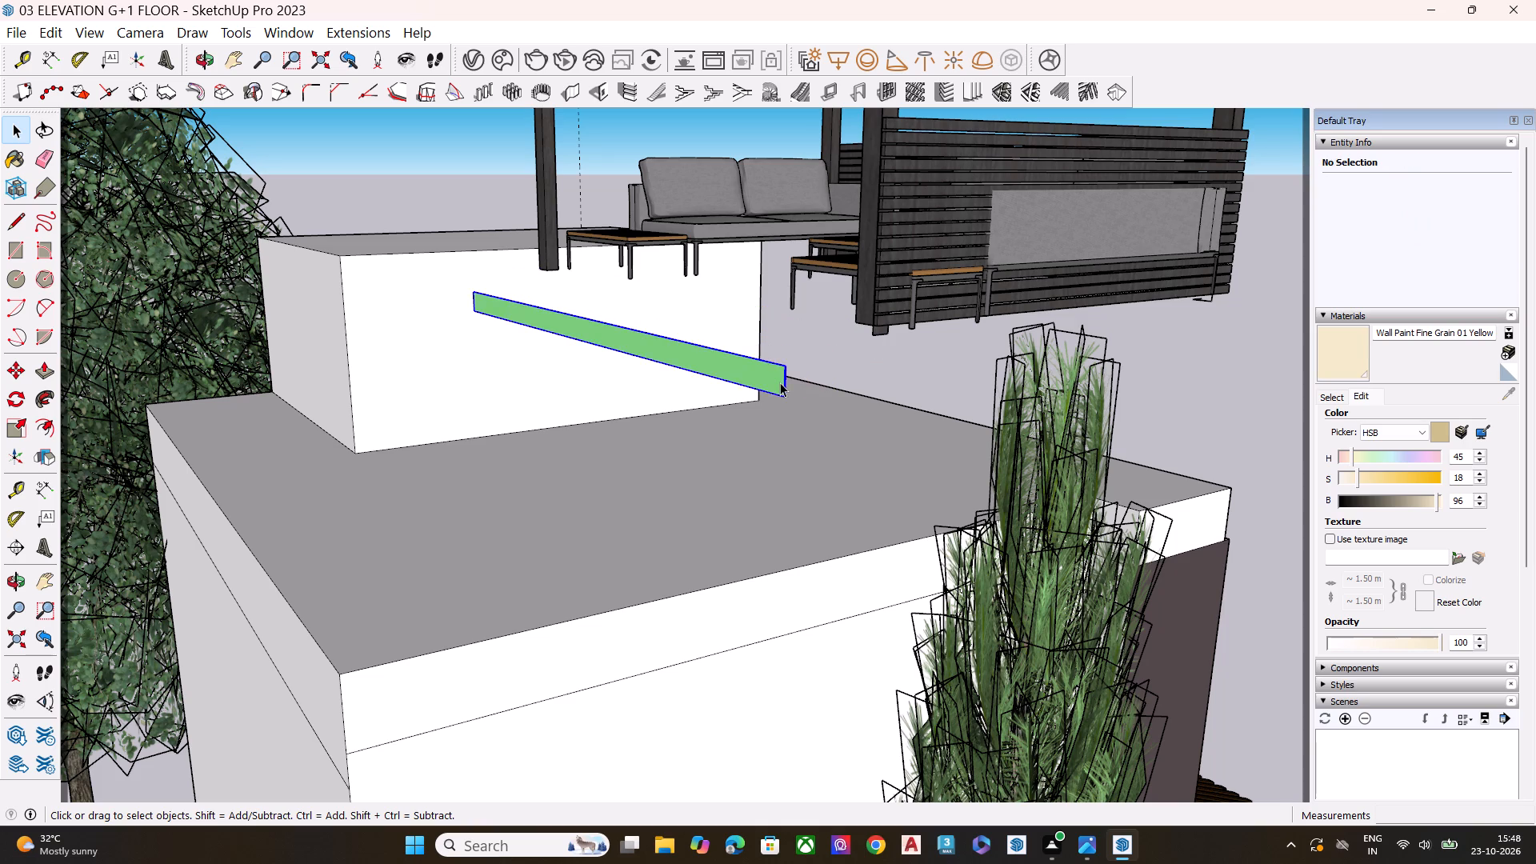
# Delete the black fireplace unit set into the pergola's front slatted wall.
pyautogui.scroll(-7, 736, 391)
pyautogui.moveTo(890, 369); pyautogui.dragTo(818, 448, button='middle')
pyautogui.click(850, 358)
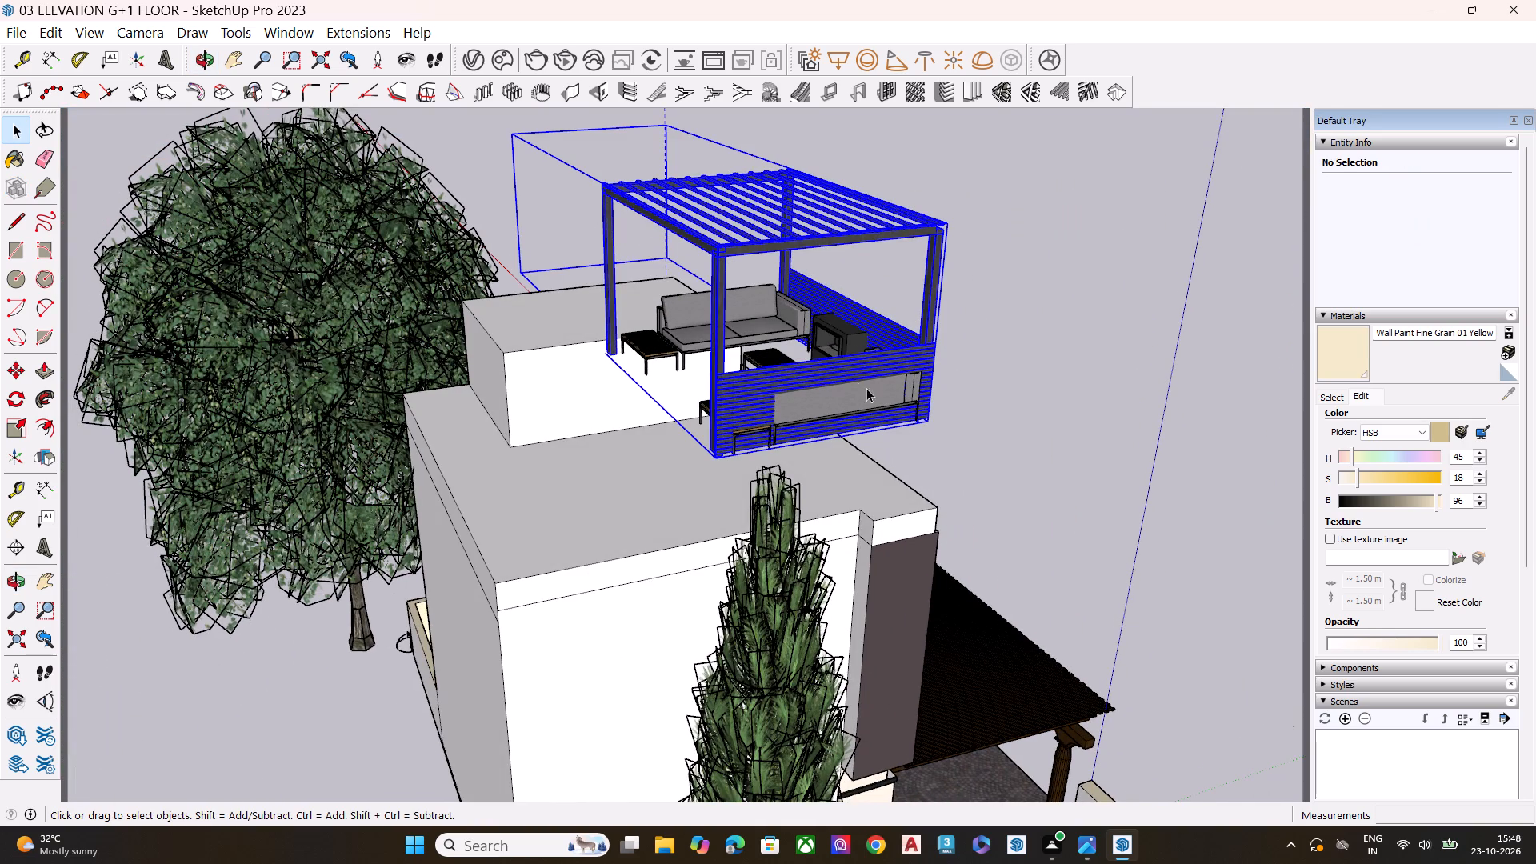
pyautogui.moveTo(856, 417); pyautogui.dragTo(474, 434, button='middle')
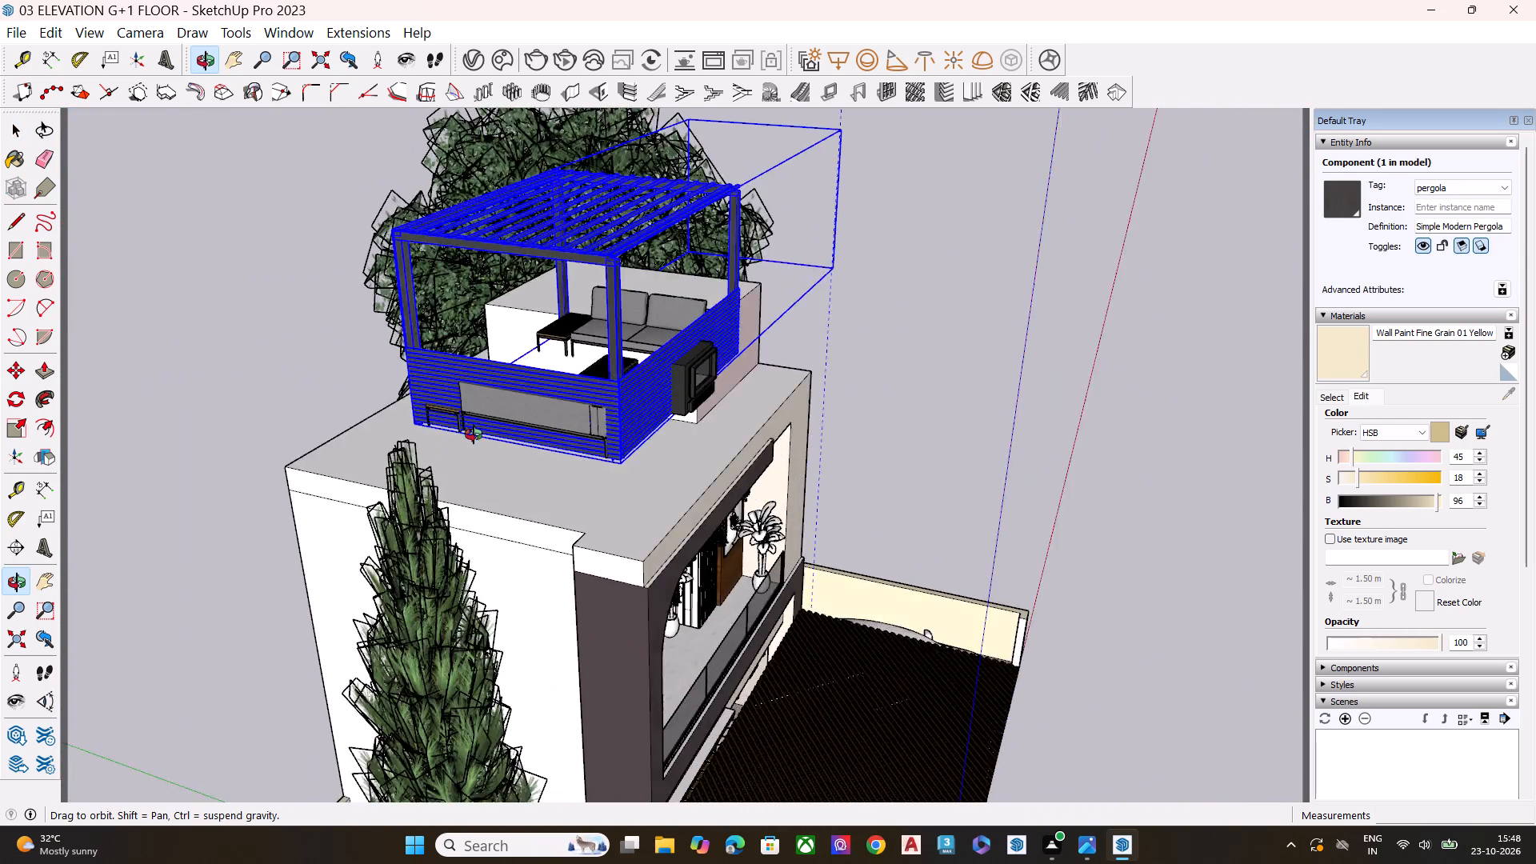
pyautogui.moveTo(474, 434); pyautogui.dragTo(359, 420, button='middle')
pyautogui.scroll(10, 602, 397)
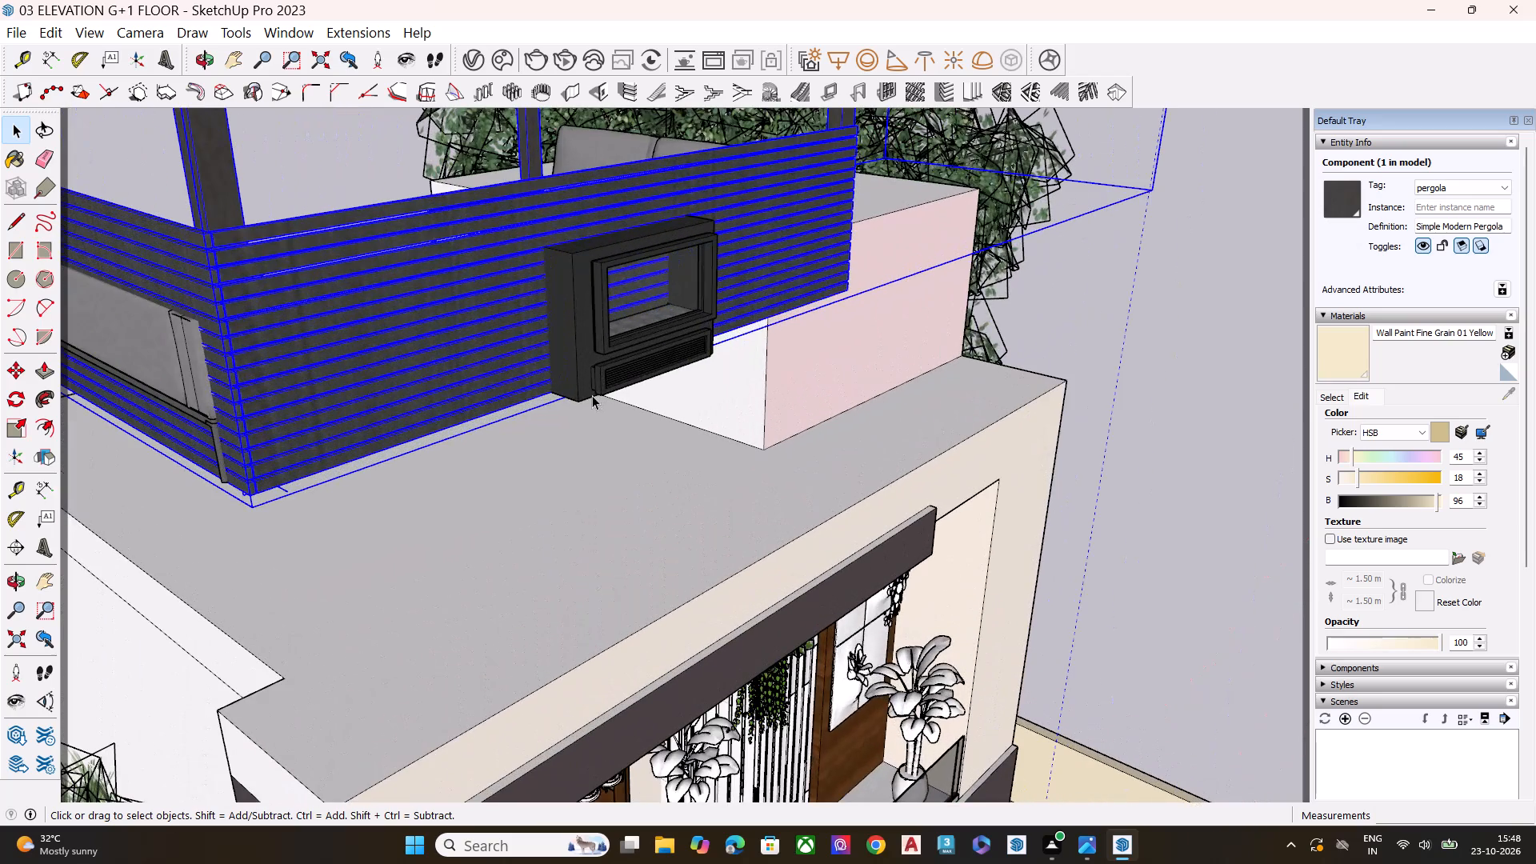
pyautogui.scroll(-5, 576, 398)
pyautogui.moveTo(618, 426); pyautogui.dragTo(1248, 396, button='middle')
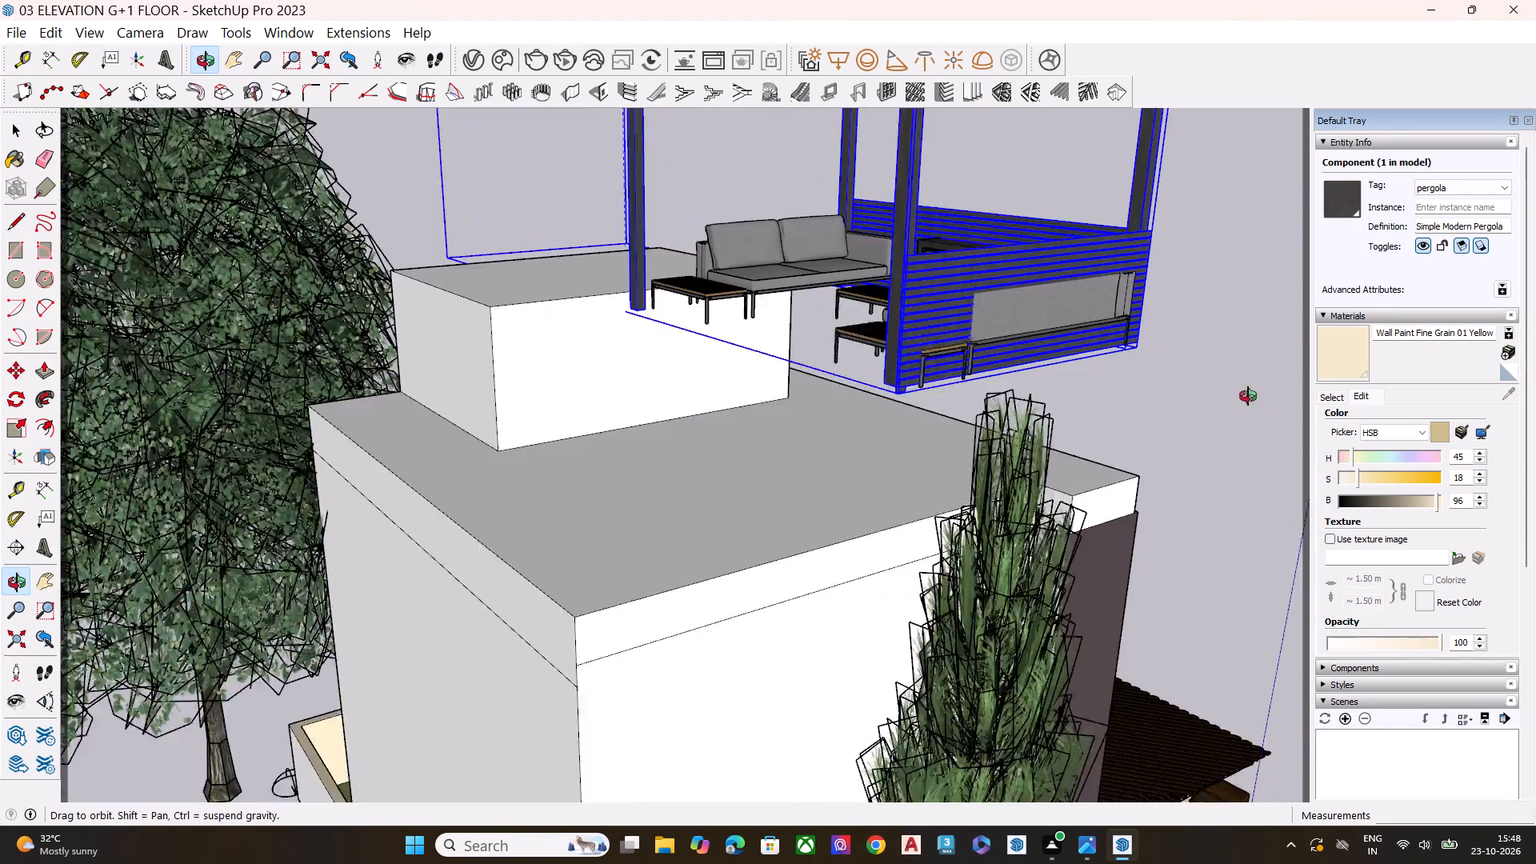
pyautogui.moveTo(1248, 396); pyautogui.dragTo(1313, 444, button='middle')
pyautogui.scroll(2, 1172, 374)
pyautogui.click(964, 242)
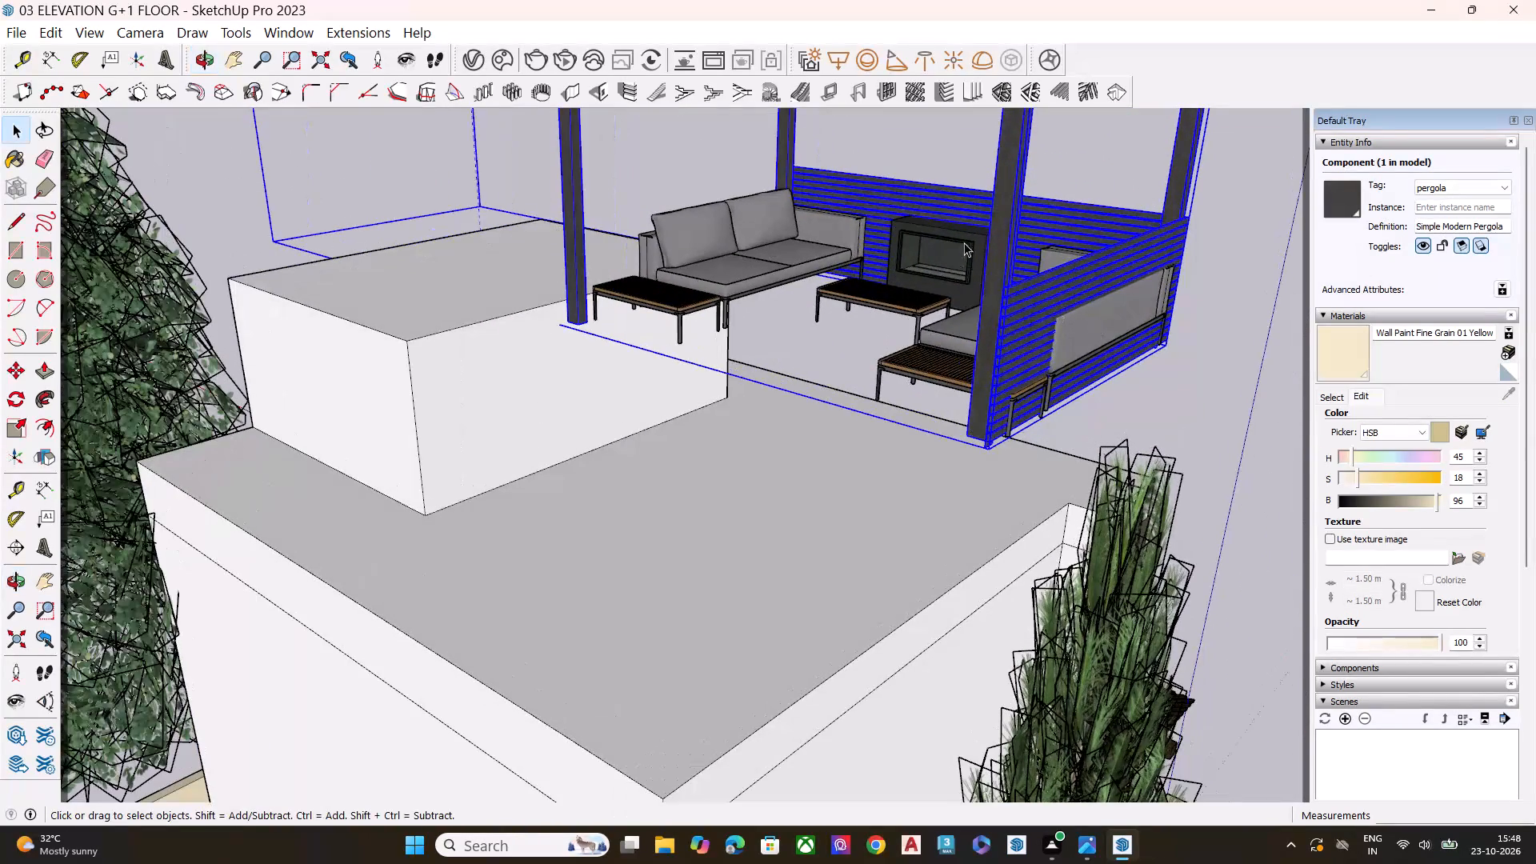
pyautogui.press('Delete')
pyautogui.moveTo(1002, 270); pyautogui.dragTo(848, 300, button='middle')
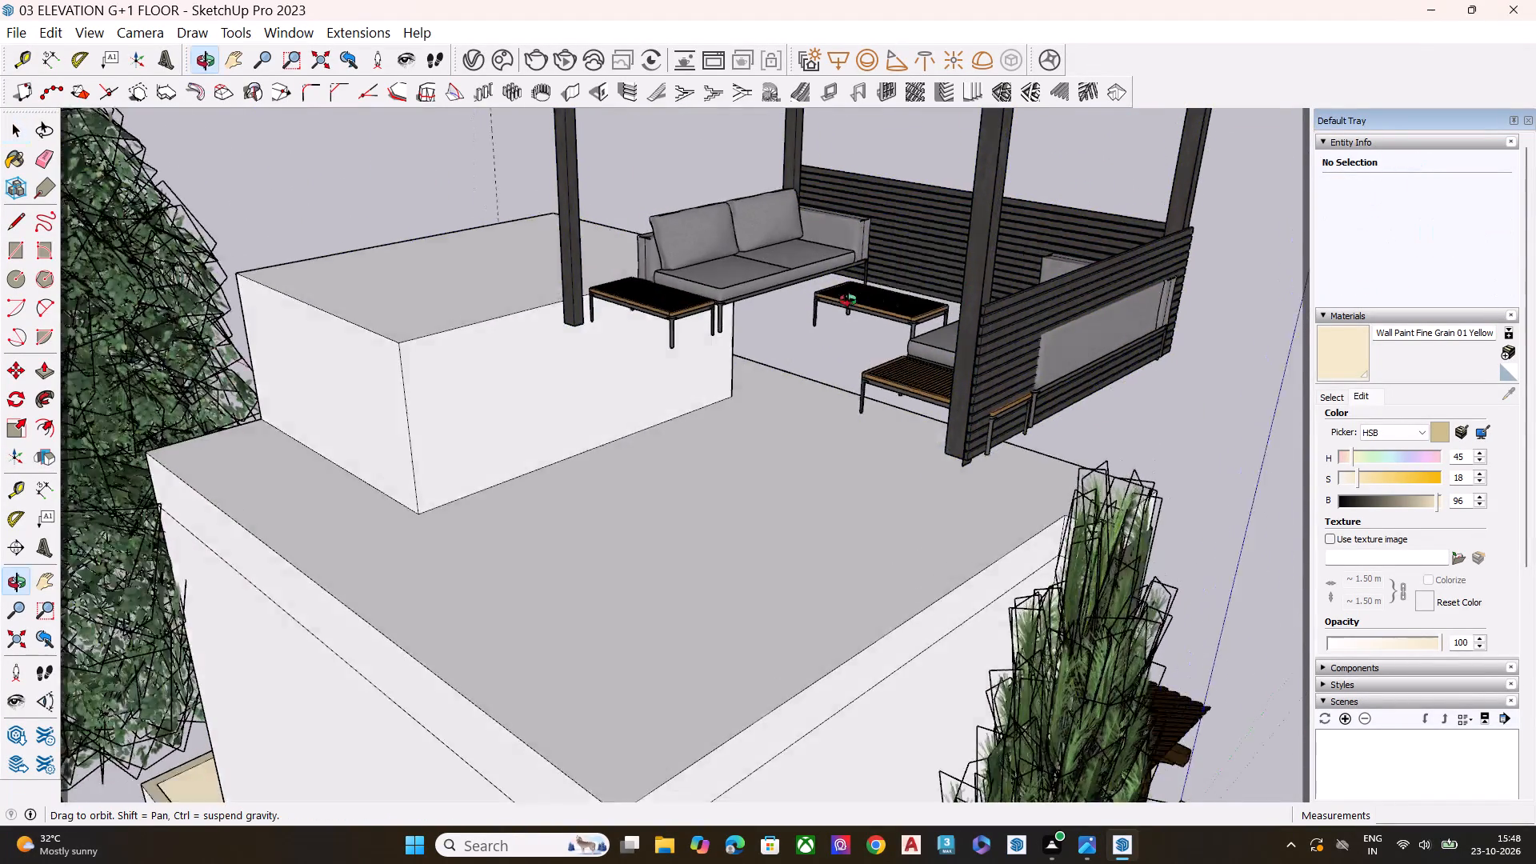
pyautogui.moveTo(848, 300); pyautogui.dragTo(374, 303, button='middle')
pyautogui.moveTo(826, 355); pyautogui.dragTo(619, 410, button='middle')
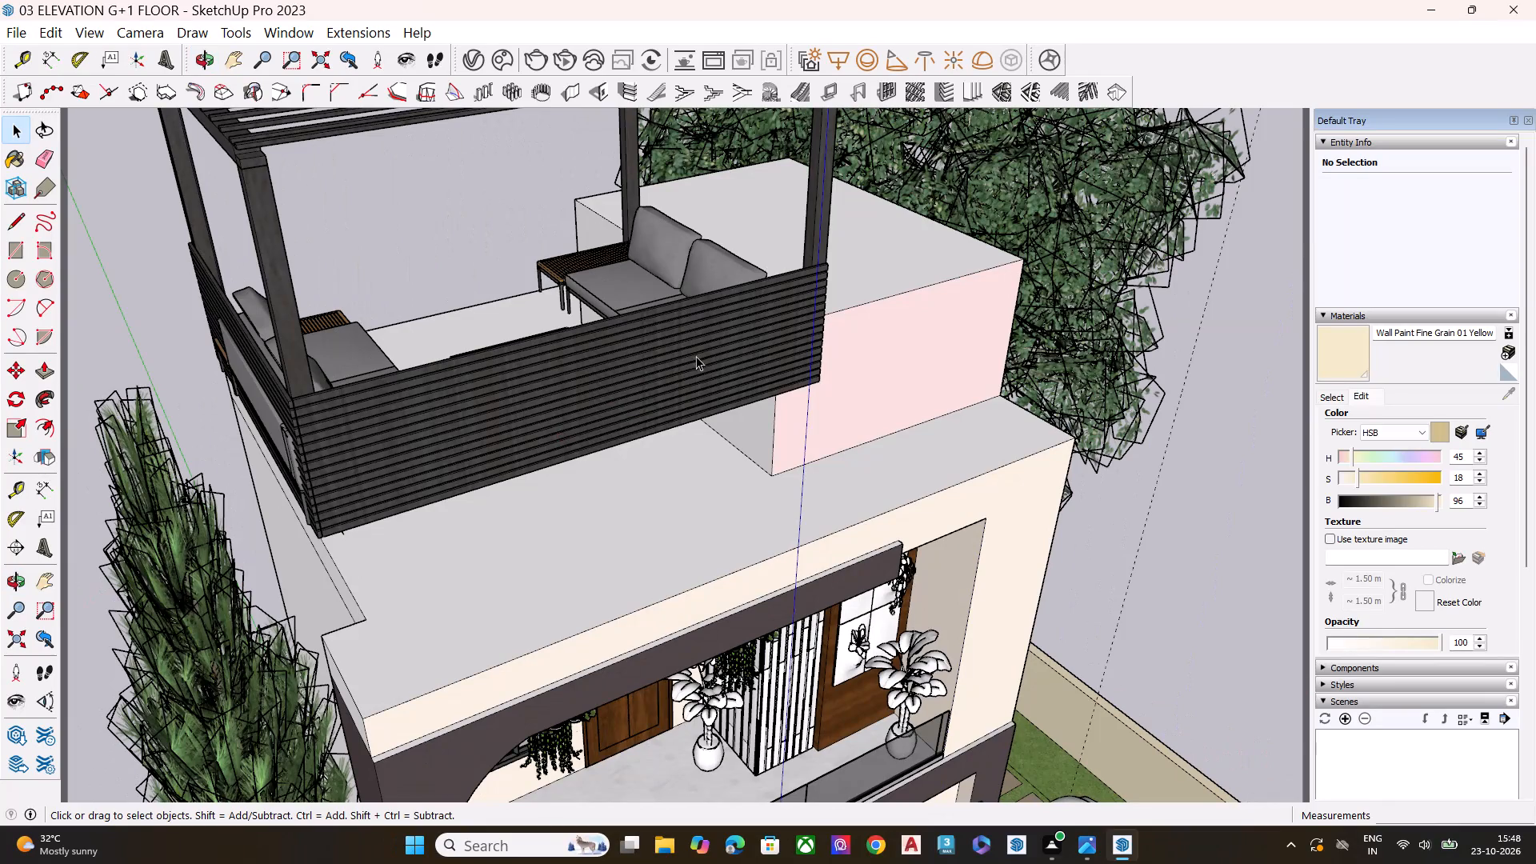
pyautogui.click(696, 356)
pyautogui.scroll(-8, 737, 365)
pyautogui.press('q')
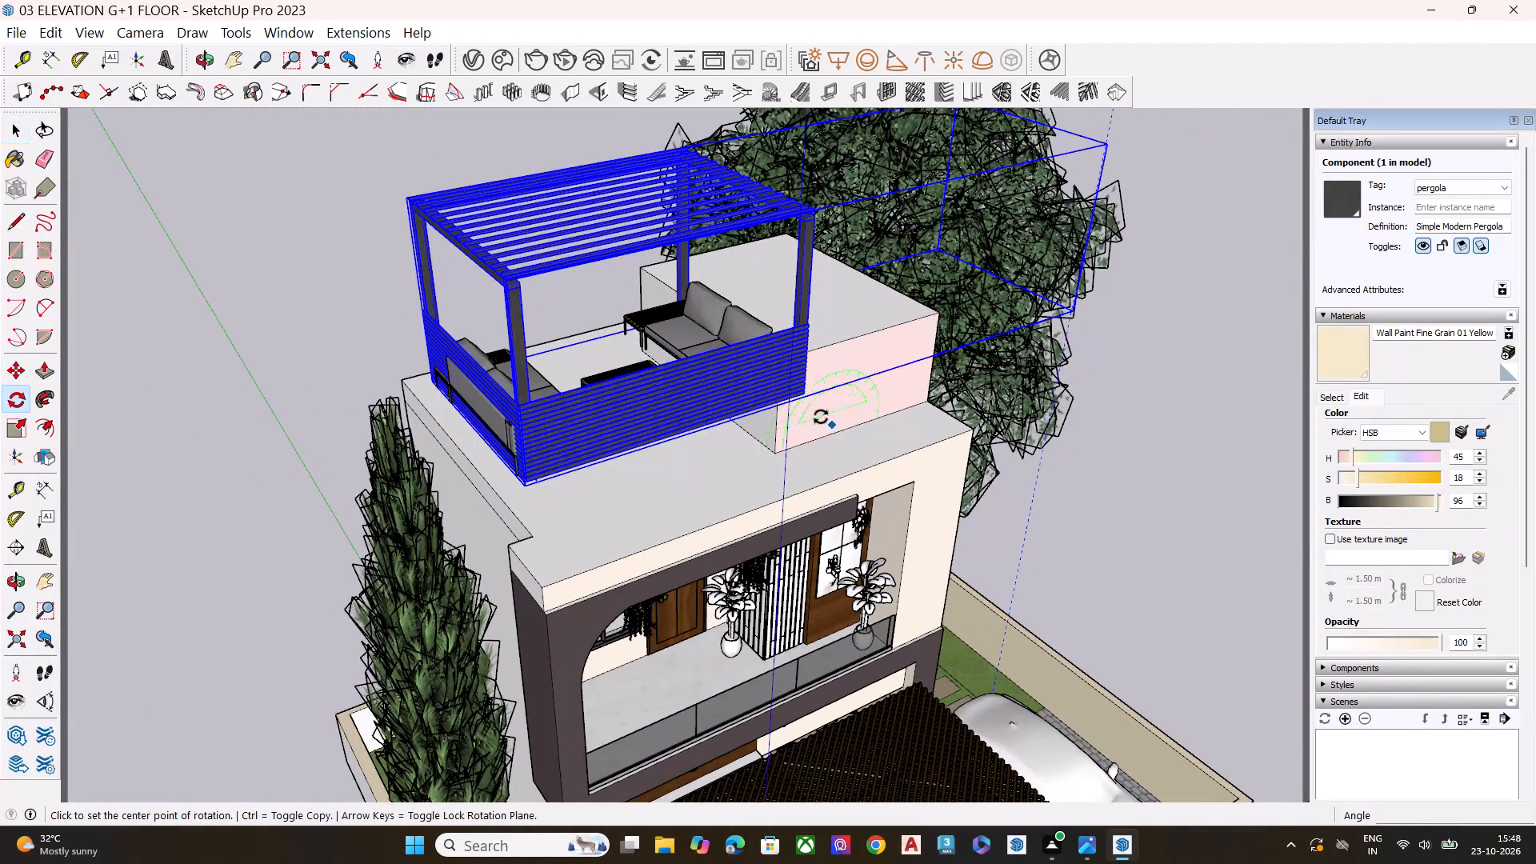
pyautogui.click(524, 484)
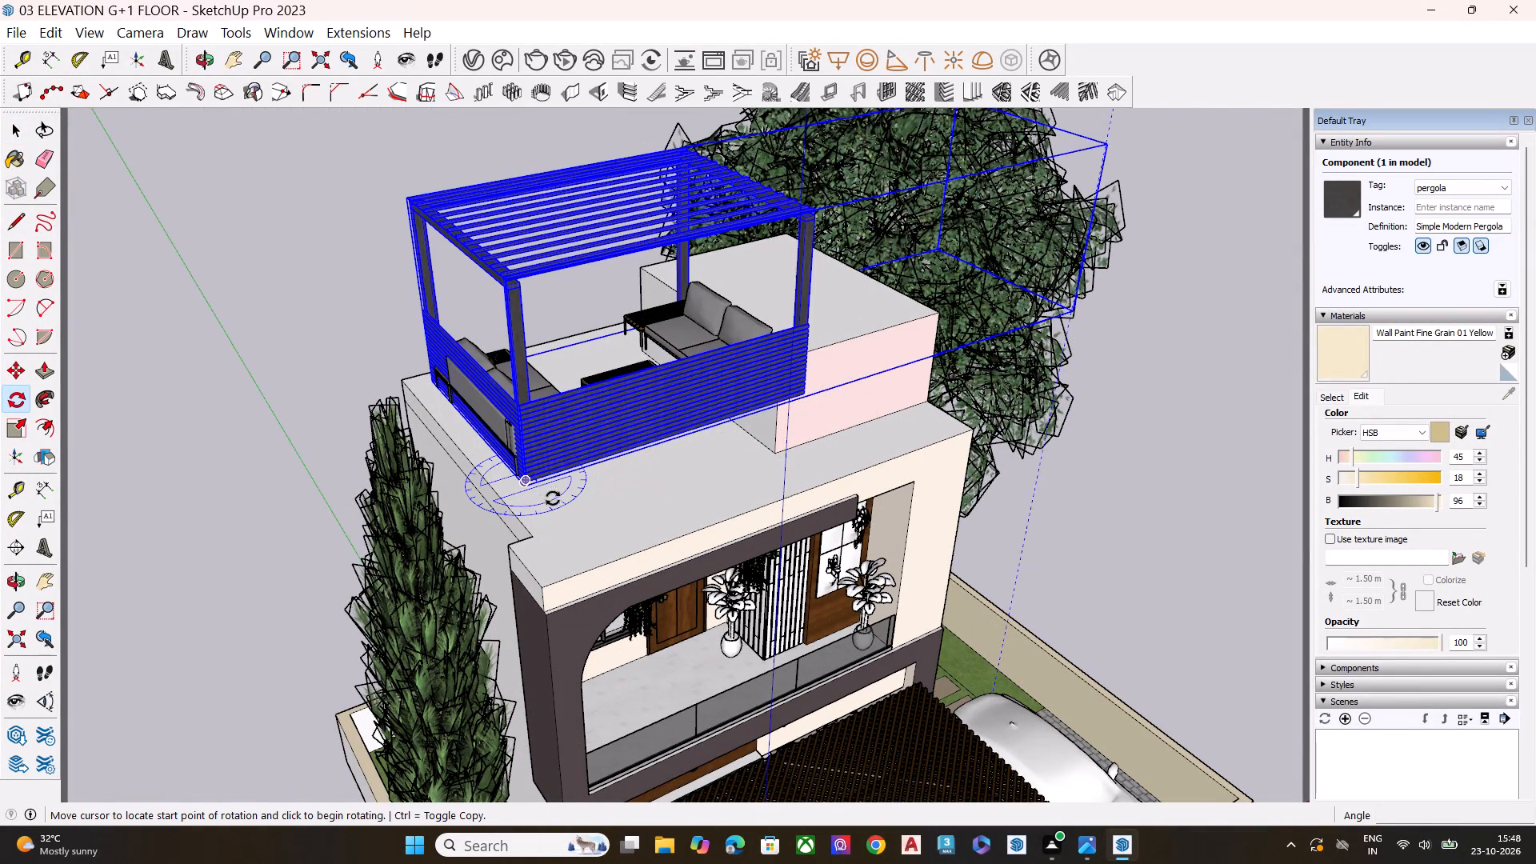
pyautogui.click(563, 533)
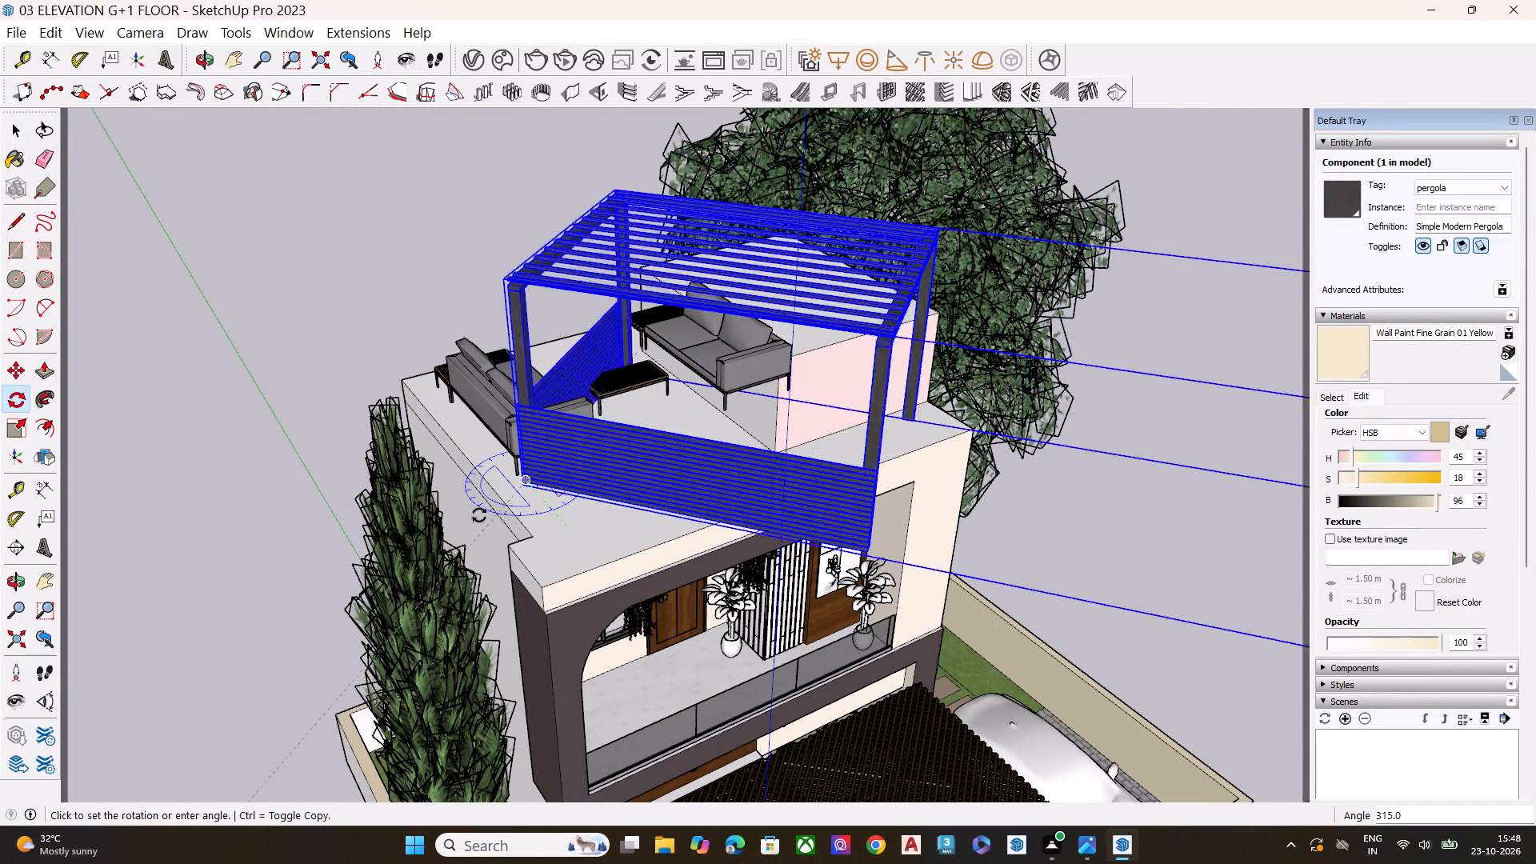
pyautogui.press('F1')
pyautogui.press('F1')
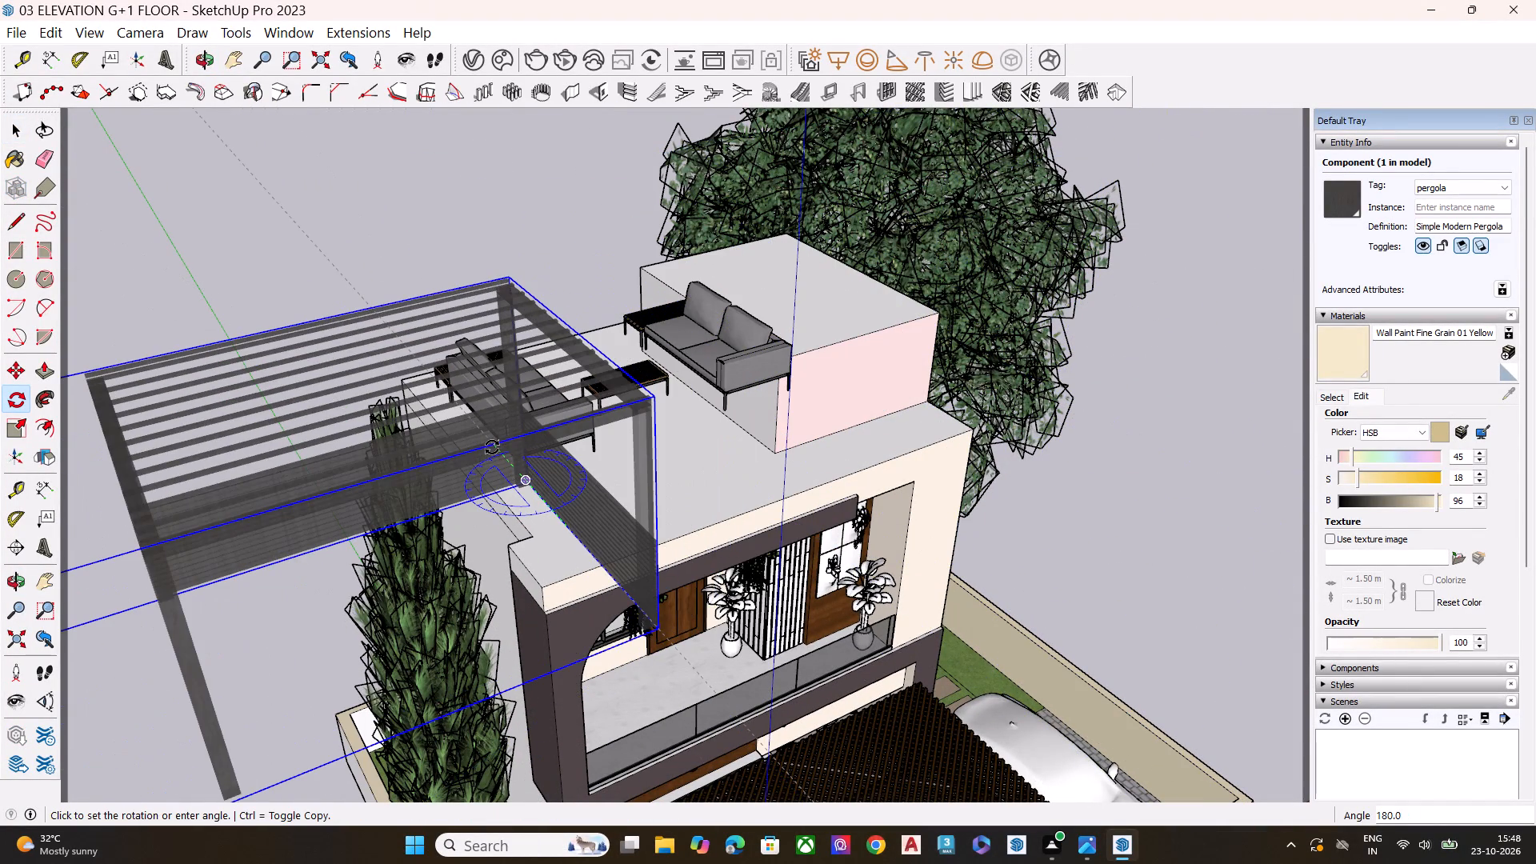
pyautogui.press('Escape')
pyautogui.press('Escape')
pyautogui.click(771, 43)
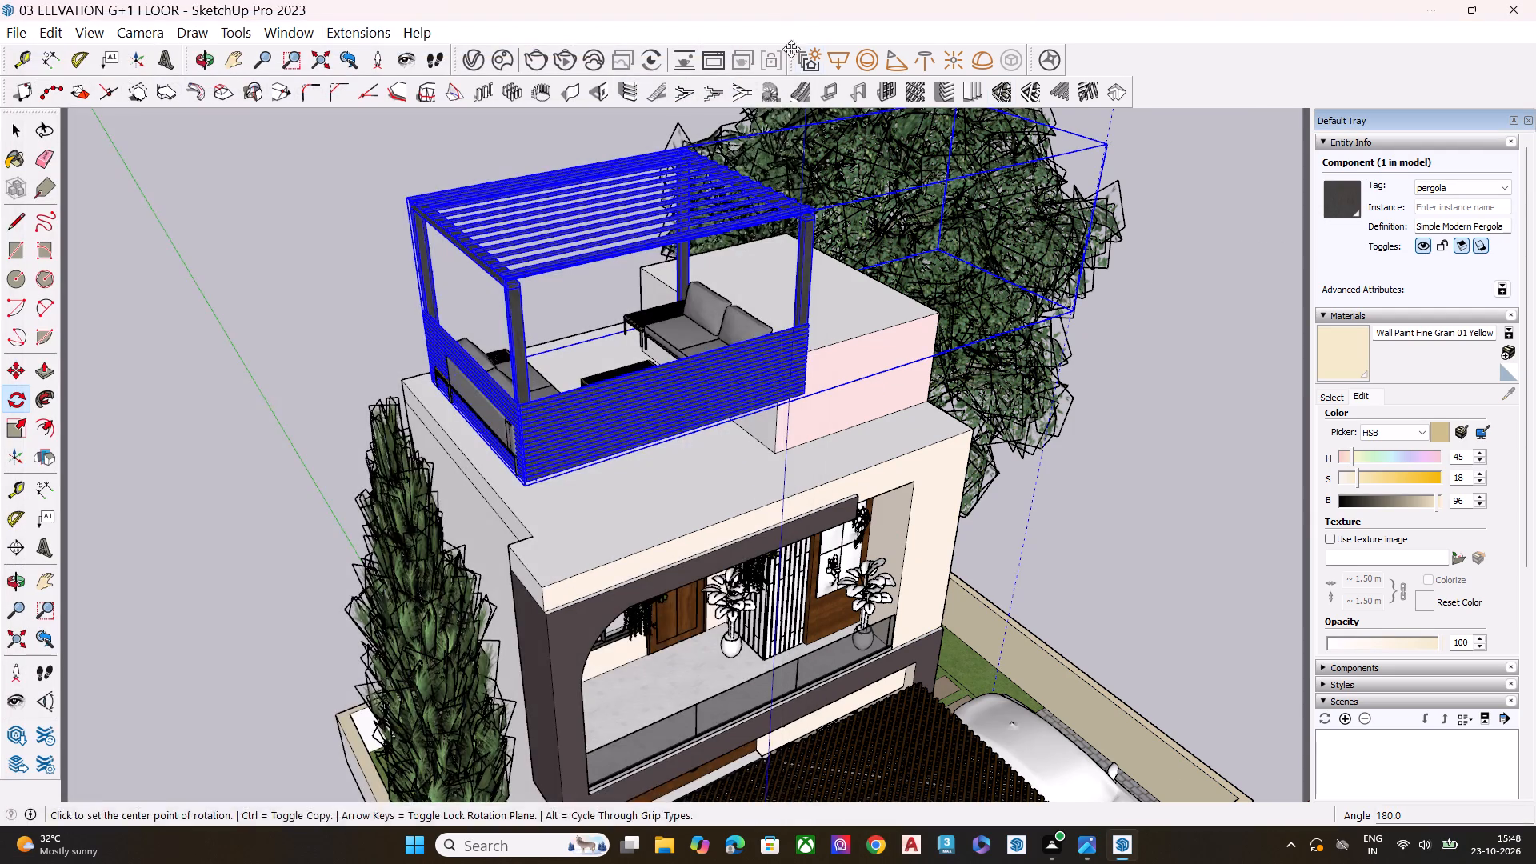
# Group the pergola frame with its two sofas and three slatted-top tables into a single group.
pyautogui.scroll(-6, 983, 413)
pyautogui.moveTo(998, 441); pyautogui.dragTo(1306, 434, button='middle')
pyautogui.moveTo(961, 435); pyautogui.dragTo(1066, 410, button='middle')
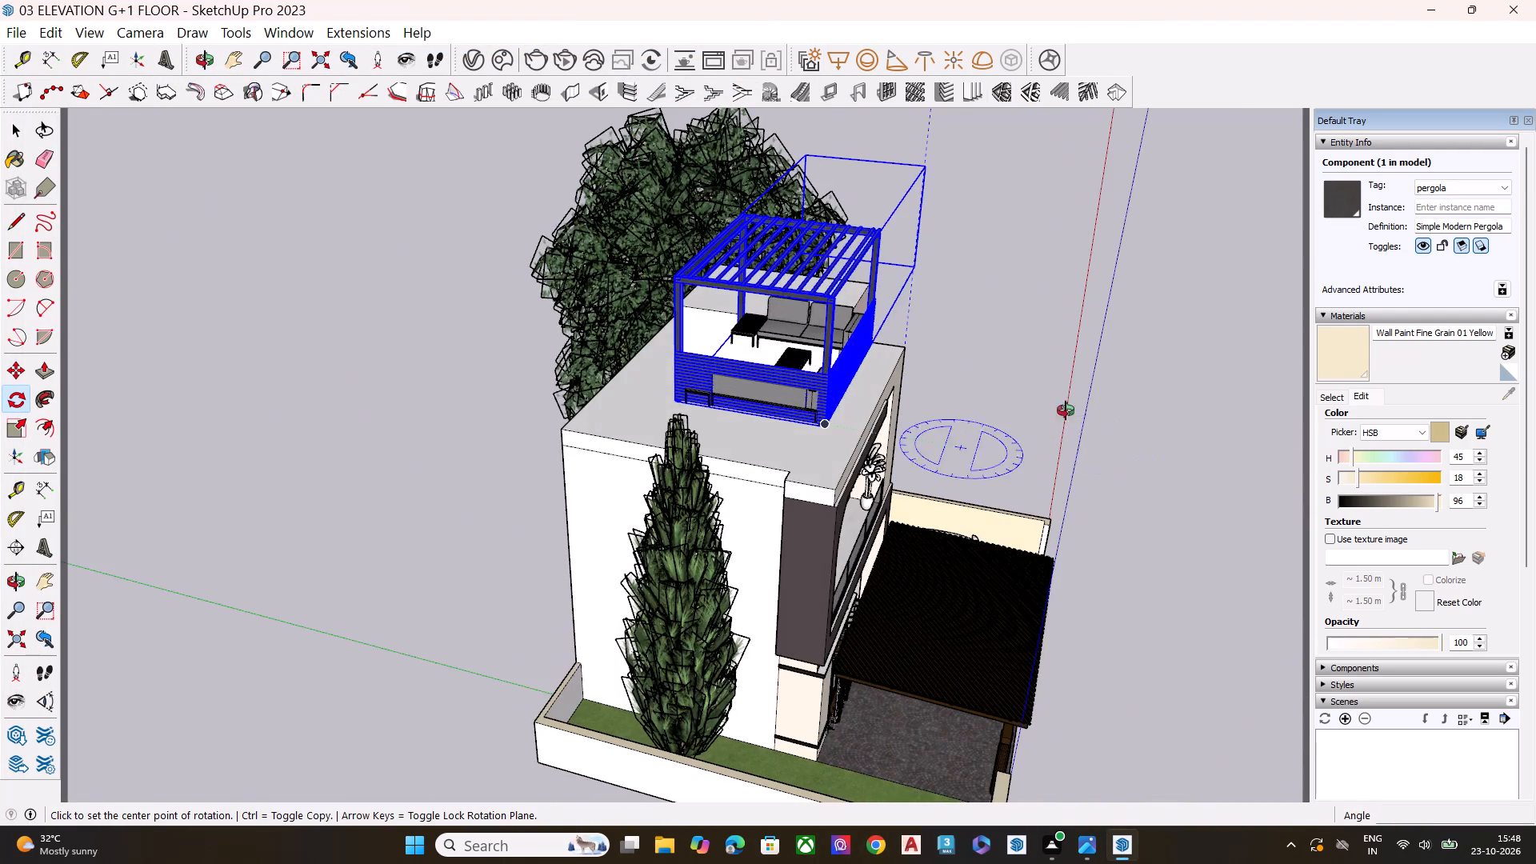
pyautogui.moveTo(1066, 410); pyautogui.dragTo(1274, 374, button='middle')
pyautogui.press('space')
pyautogui.scroll(2, 766, 252)
pyautogui.scroll(-1, 766, 252)
pyautogui.scroll(1, 766, 252)
pyautogui.scroll(-3, 767, 252)
pyautogui.scroll(2, 770, 254)
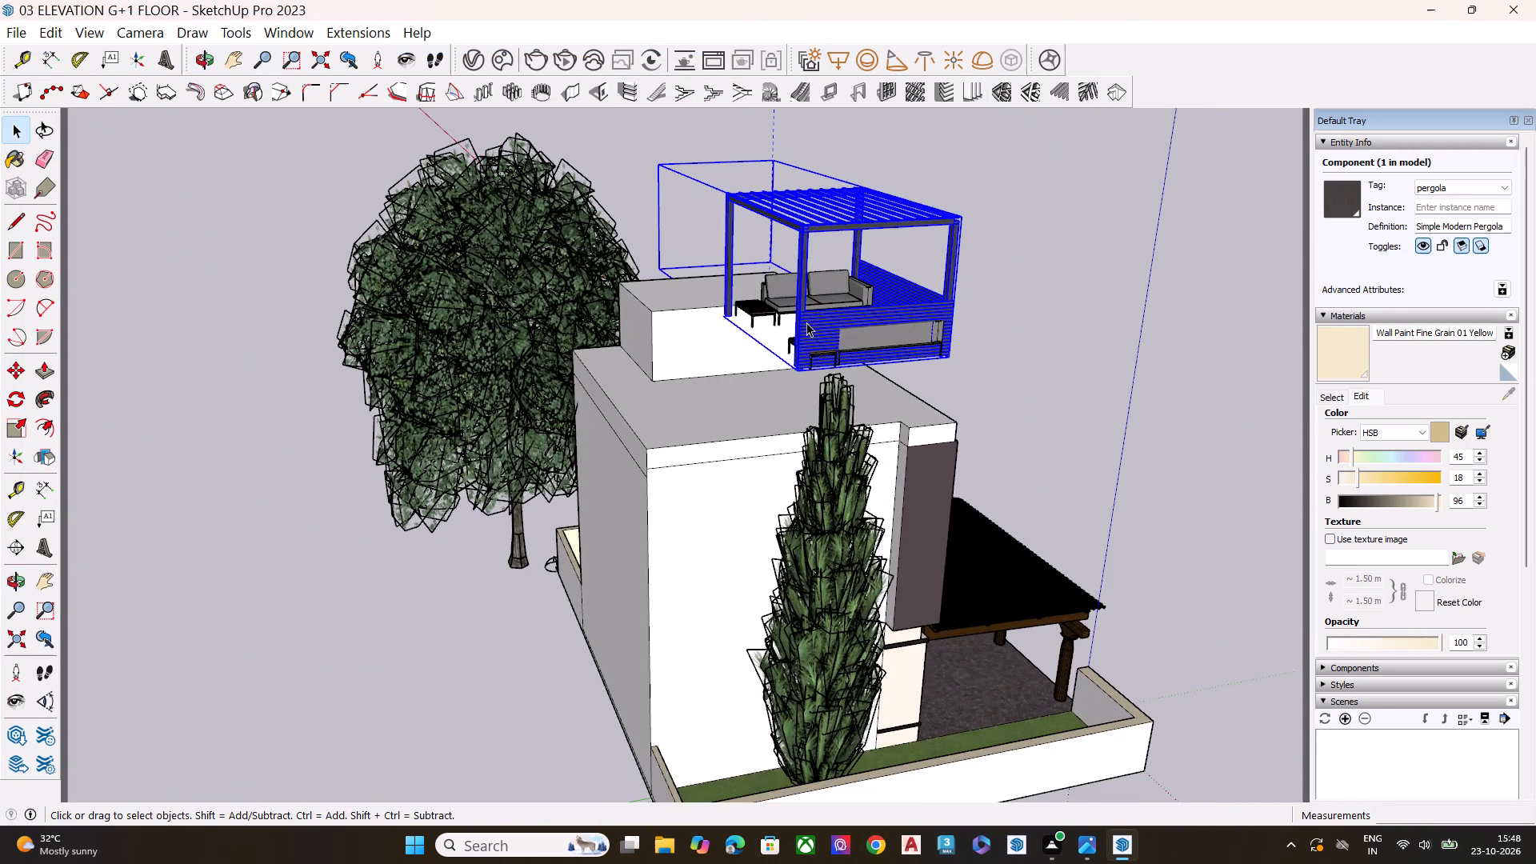
pyautogui.moveTo(815, 318); pyautogui.dragTo(1018, 353, button='middle')
pyautogui.scroll(16, 886, 296)
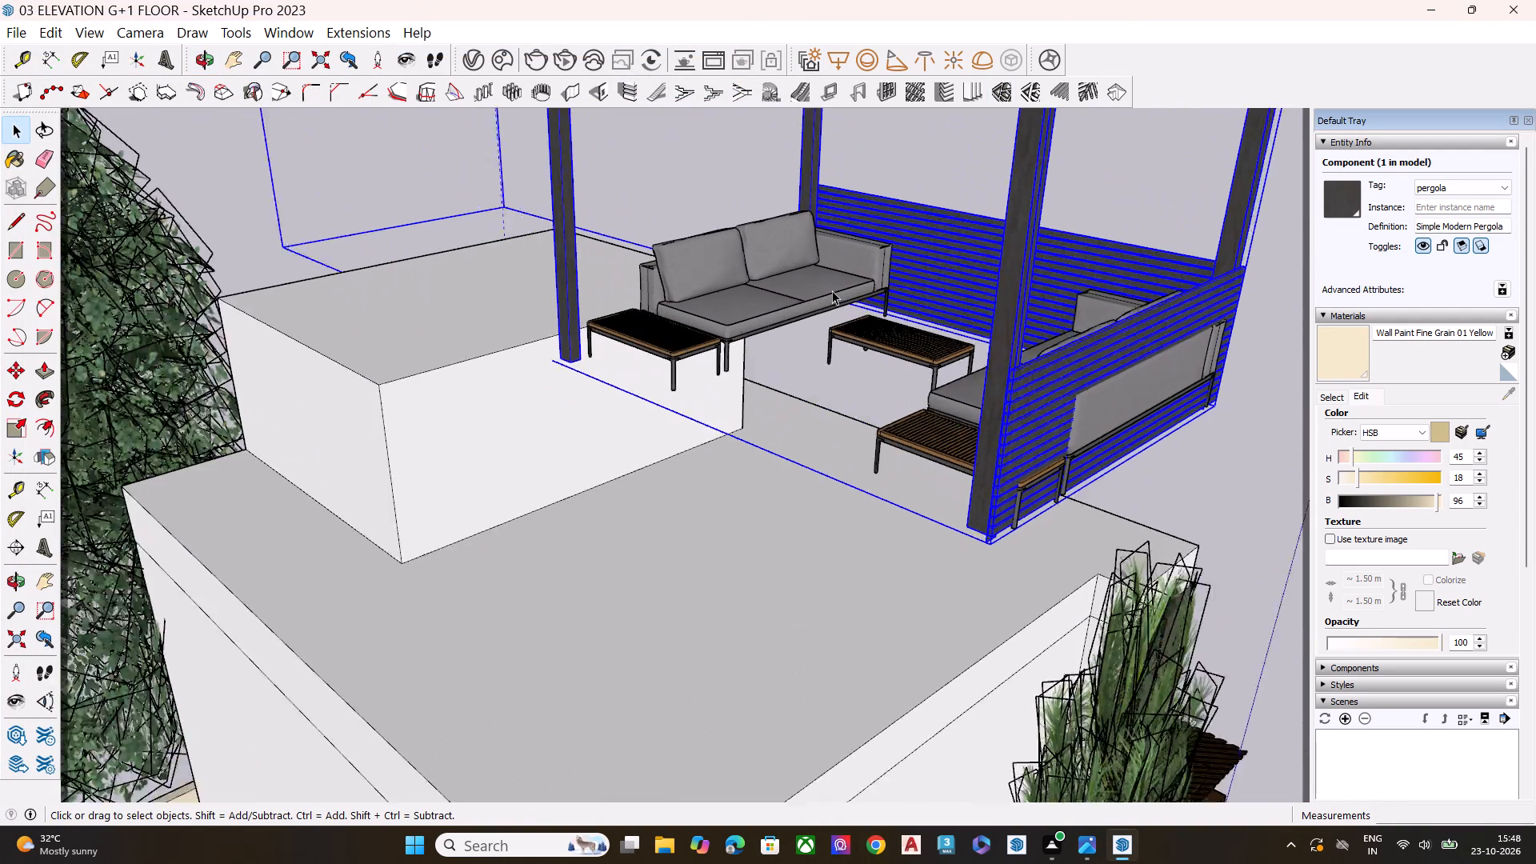
pyautogui.keyDown('ctrl'); pyautogui.click(789, 311); pyautogui.keyUp('ctrl')
pyautogui.keyDown('ctrl'); pyautogui.click(658, 358); pyautogui.keyUp('ctrl')
pyautogui.keyDown('ctrl'); pyautogui.click(931, 345); pyautogui.keyUp('ctrl')
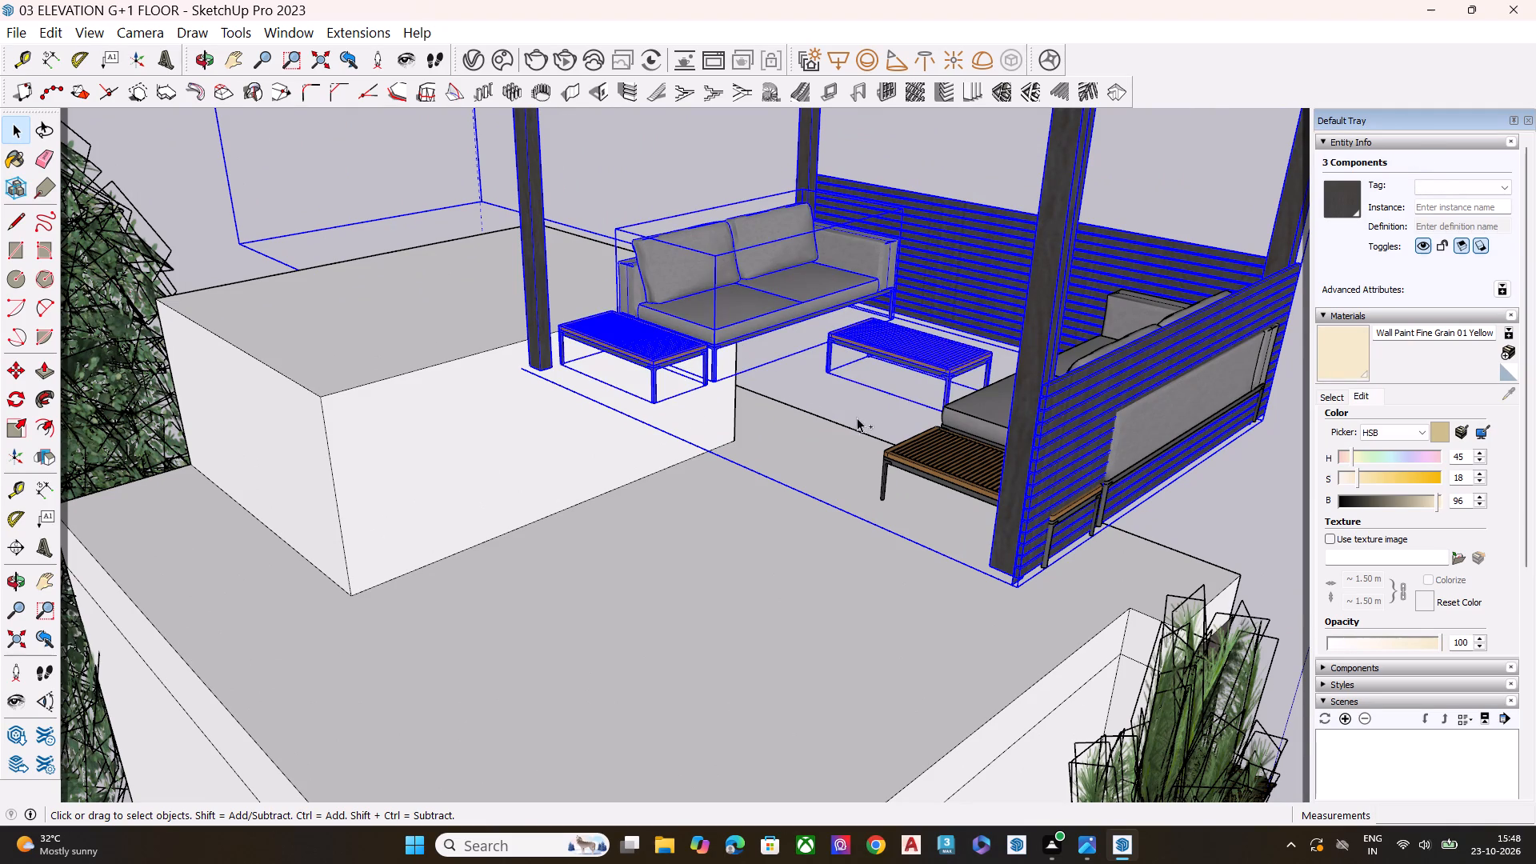
pyautogui.keyDown('ctrl'); pyautogui.moveTo(893, 417); pyautogui.dragTo(948, 378, button='middle'); pyautogui.keyUp('ctrl')
pyautogui.keyDown('ctrl'); pyautogui.scroll(1, 940, 378); pyautogui.keyUp('ctrl')
pyautogui.scroll(-1, 690, 346)
pyautogui.scroll(1, 680, 346)
pyautogui.scroll(-7, 670, 346)
pyautogui.moveTo(895, 445); pyautogui.dragTo(1026, 418, button='middle')
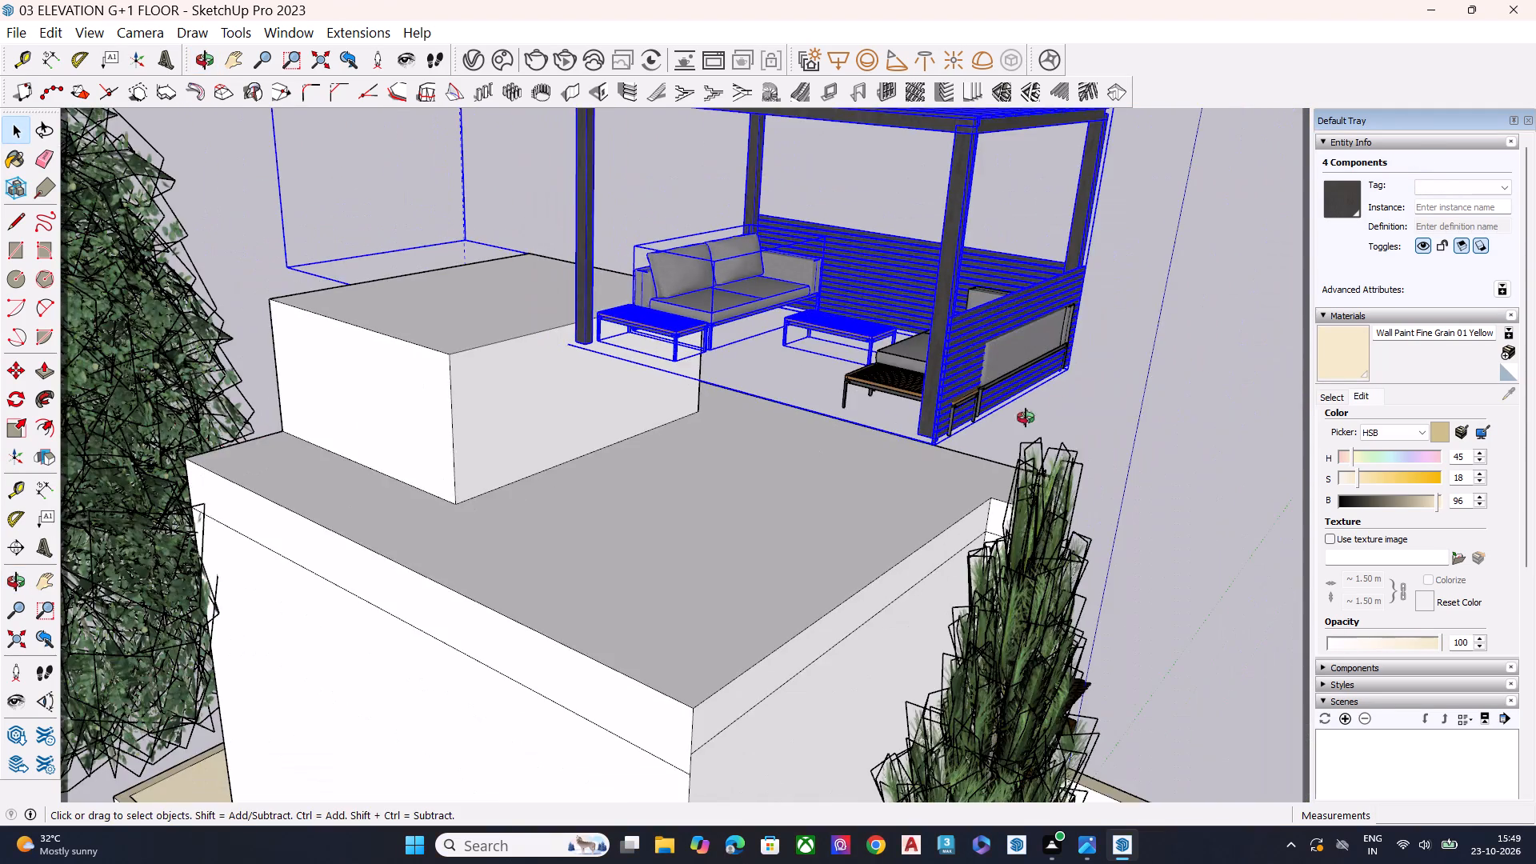
pyautogui.moveTo(1026, 418); pyautogui.dragTo(1202, 375, button='middle')
pyautogui.keyDown('ctrl'); pyautogui.scroll(-1, 1038, 242); pyautogui.keyUp('ctrl')
pyautogui.keyDown('ctrl'); pyautogui.scroll(4, 1038, 242); pyautogui.keyUp('ctrl')
pyautogui.keyDown('ctrl'); pyautogui.click(1039, 249); pyautogui.keyUp('ctrl')
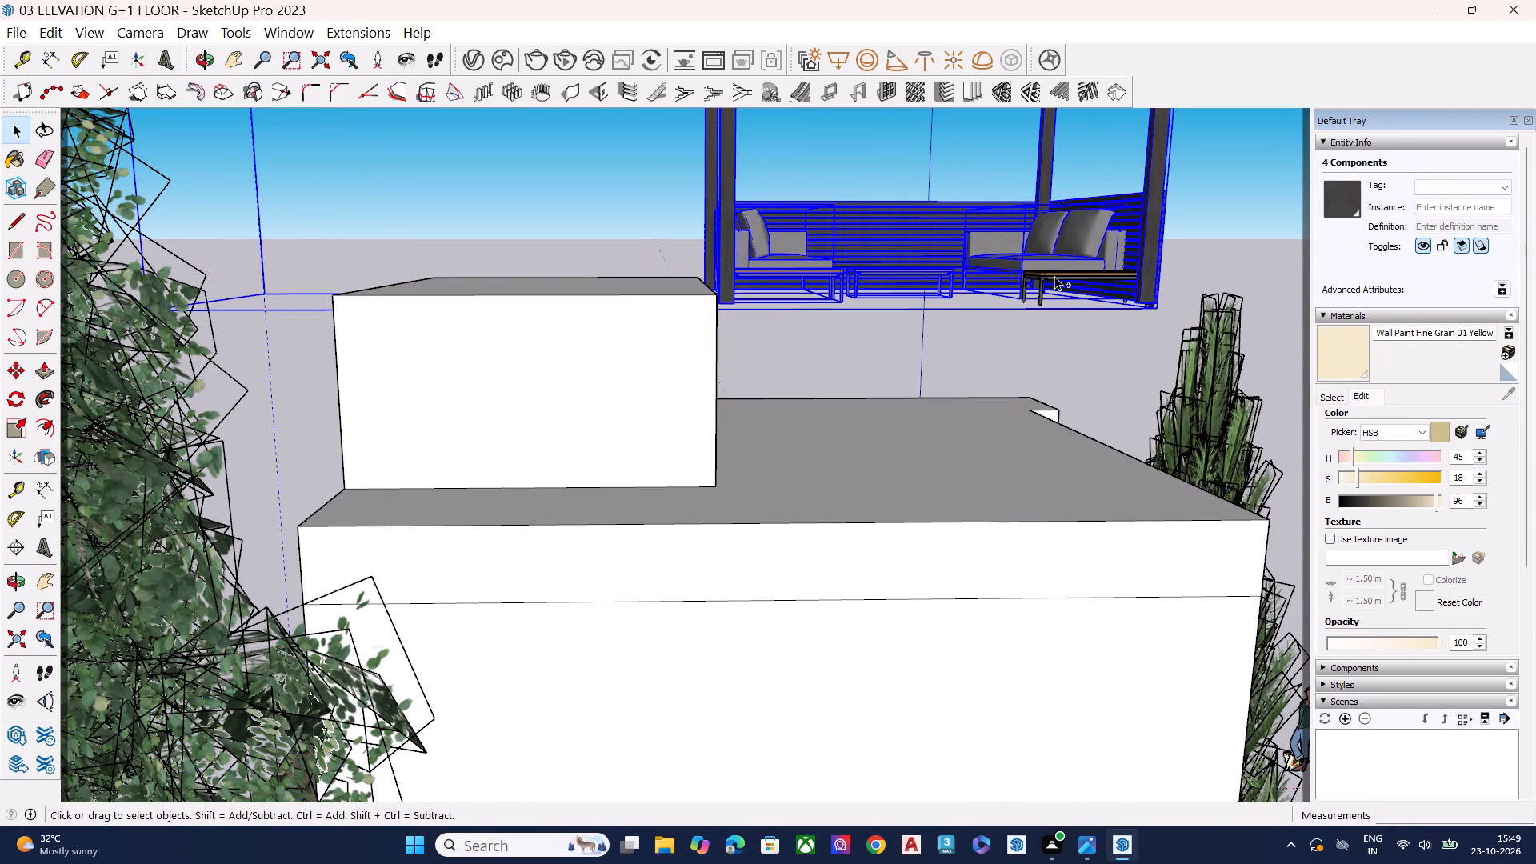
pyautogui.keyDown('ctrl'); pyautogui.click(1062, 277); pyautogui.keyUp('ctrl')
pyautogui.moveTo(1130, 286); pyautogui.dragTo(781, 434, button='middle')
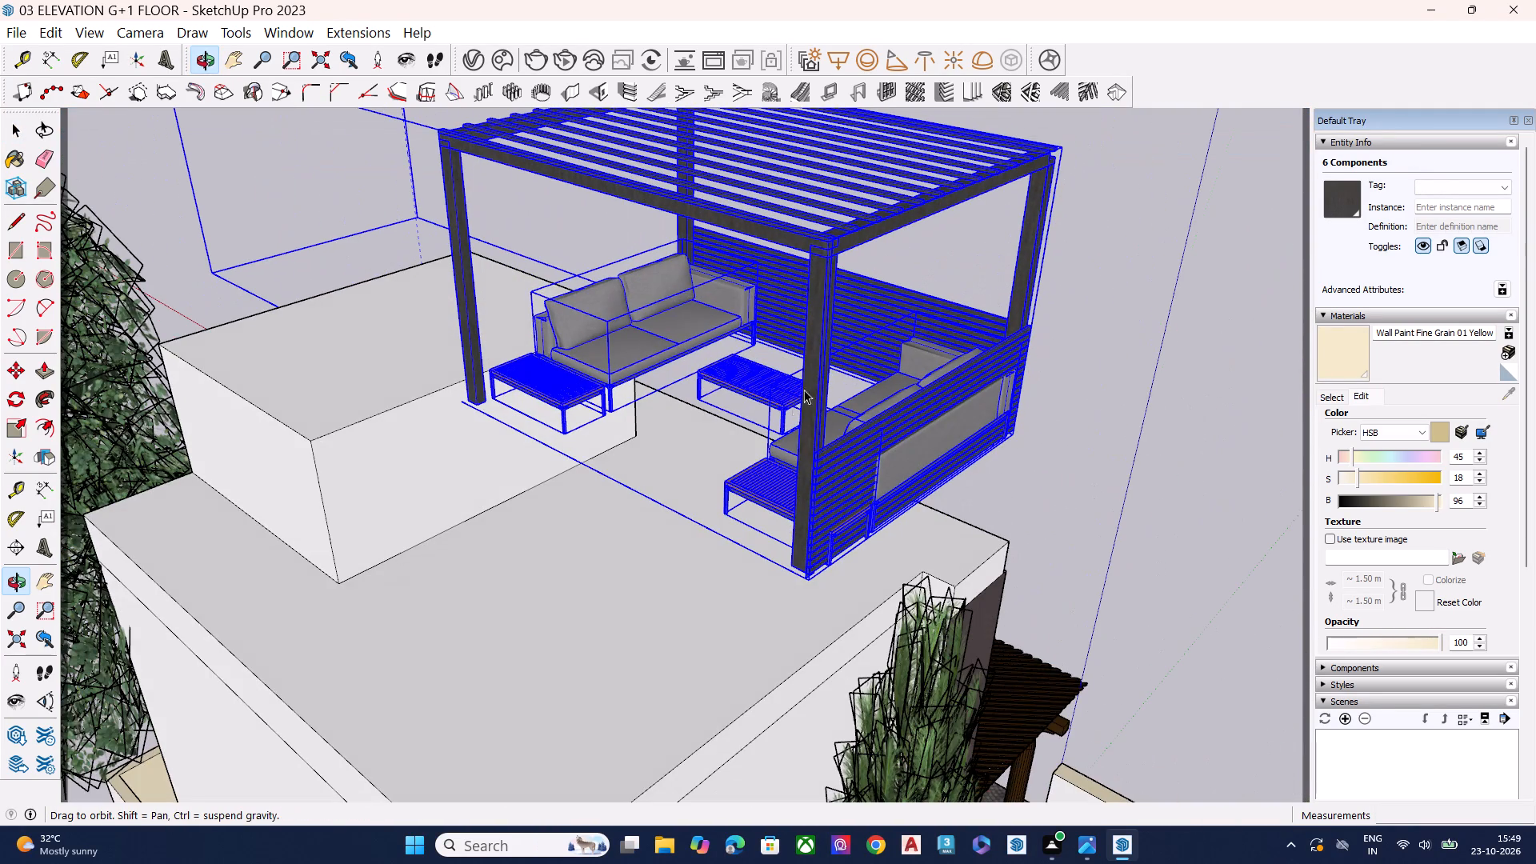
pyautogui.rightClick(894, 410)
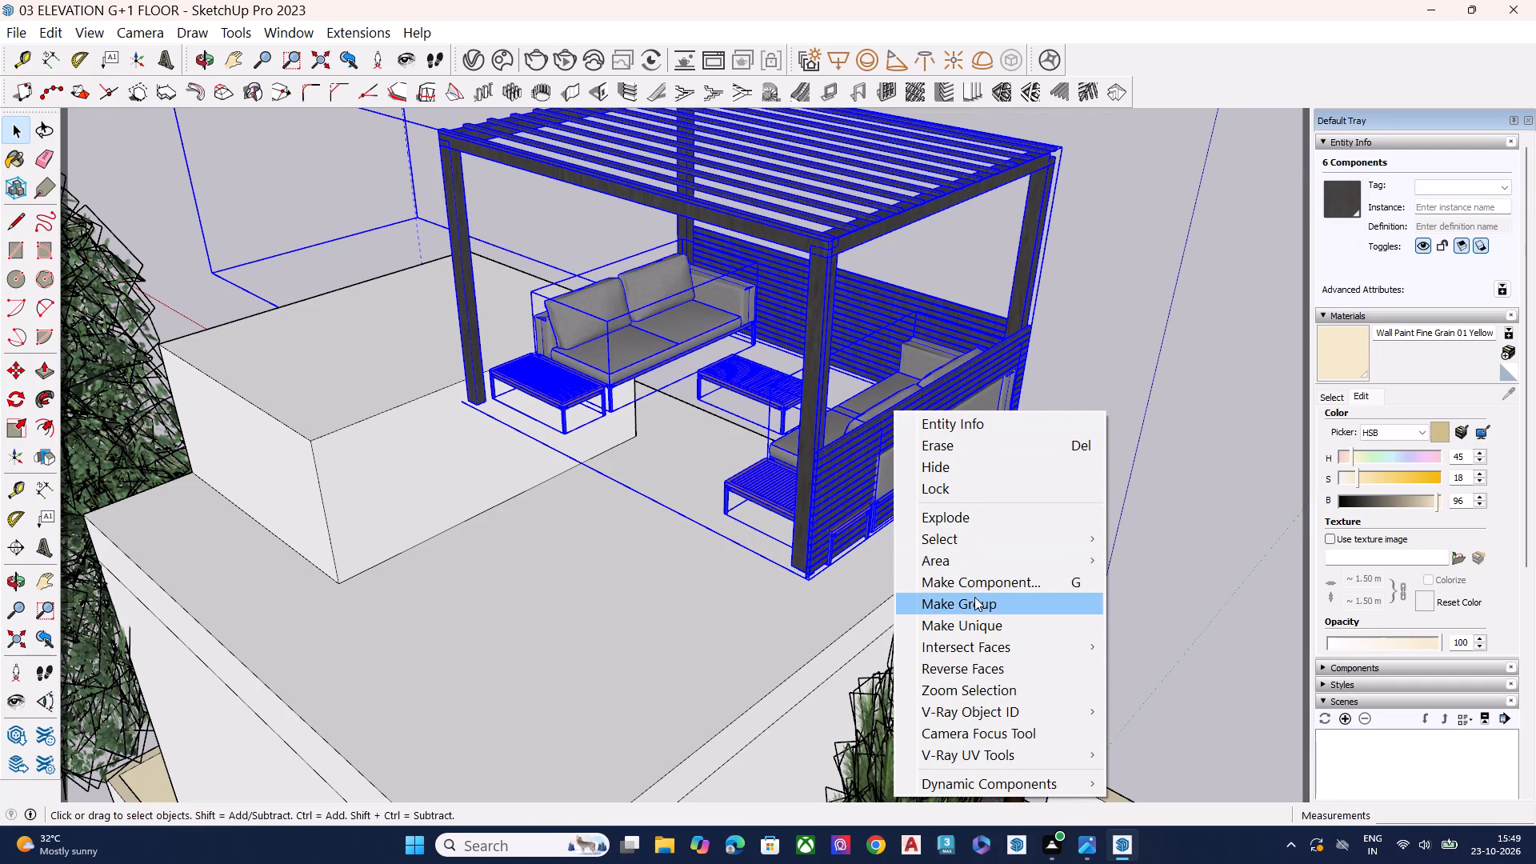
pyautogui.click(974, 597)
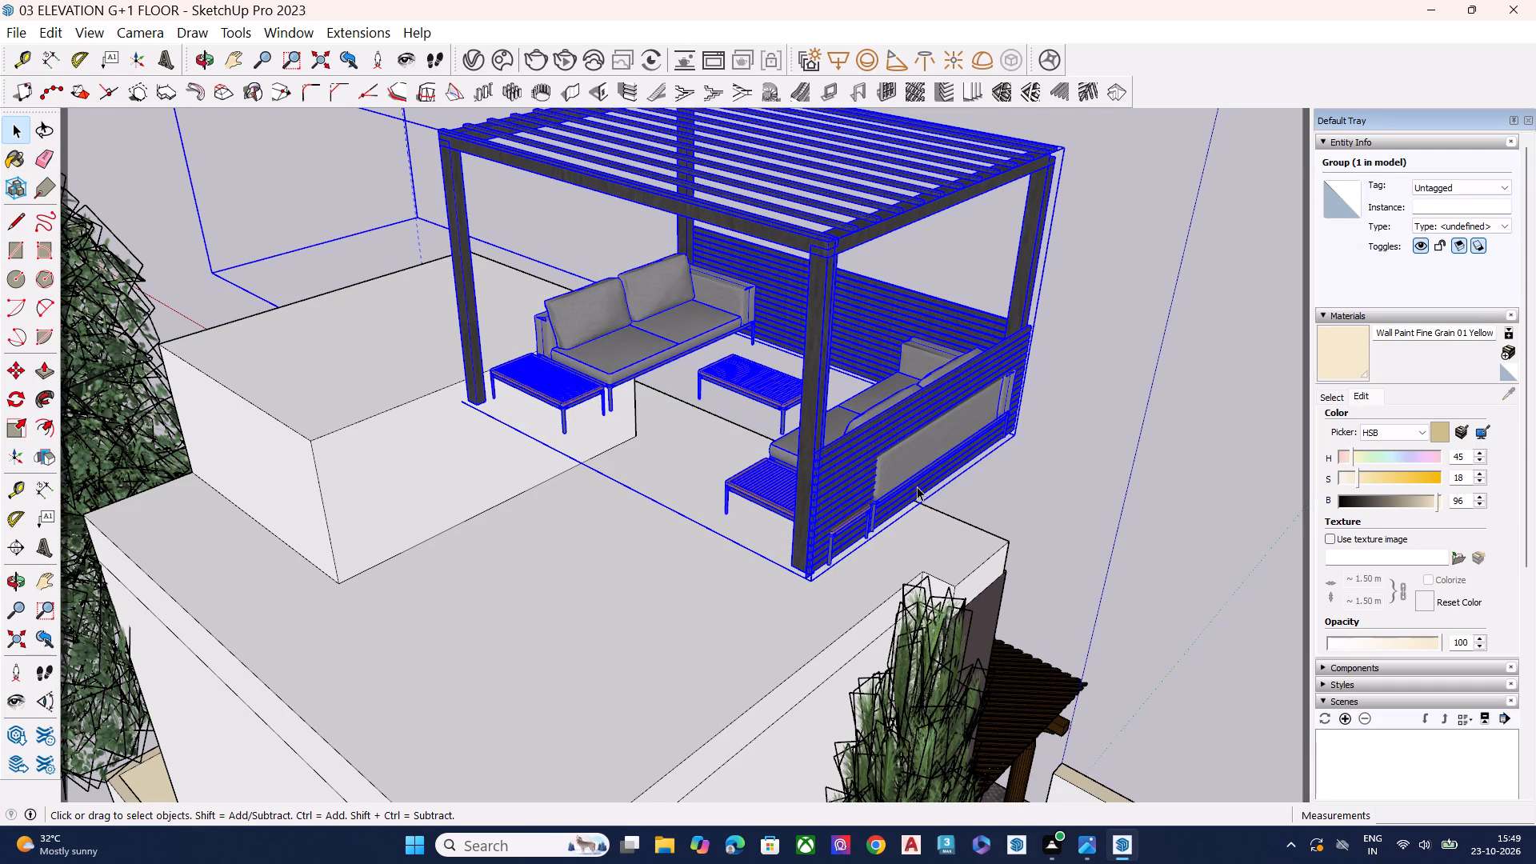
# Rotate the pergola group horizontally about the base of its corner post nearest the cypress, swinging it past the roof edge.
pyautogui.press('q')
pyautogui.click(815, 581)
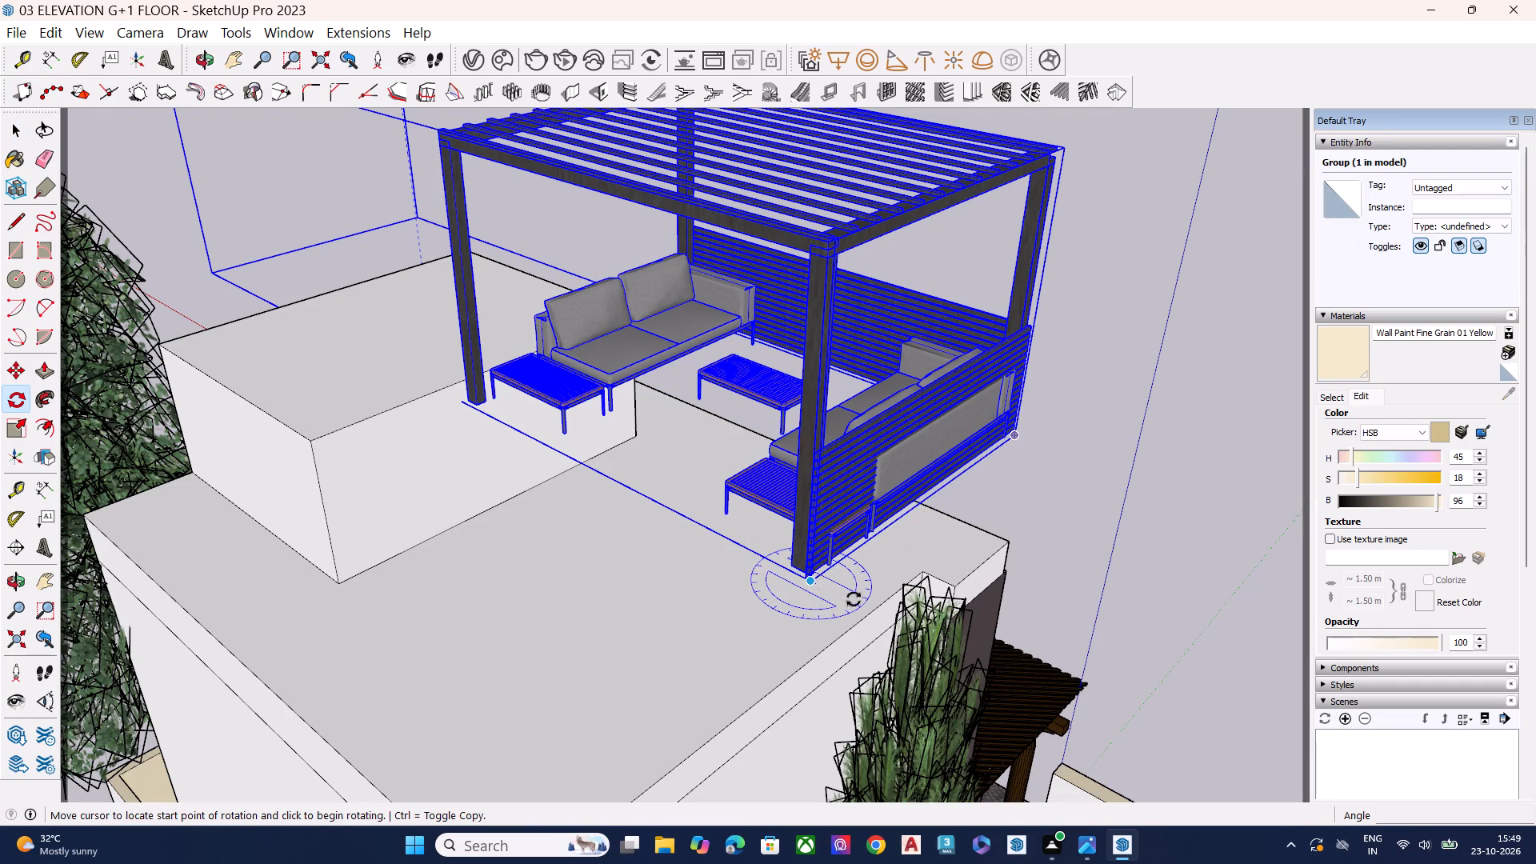
pyautogui.click(877, 617)
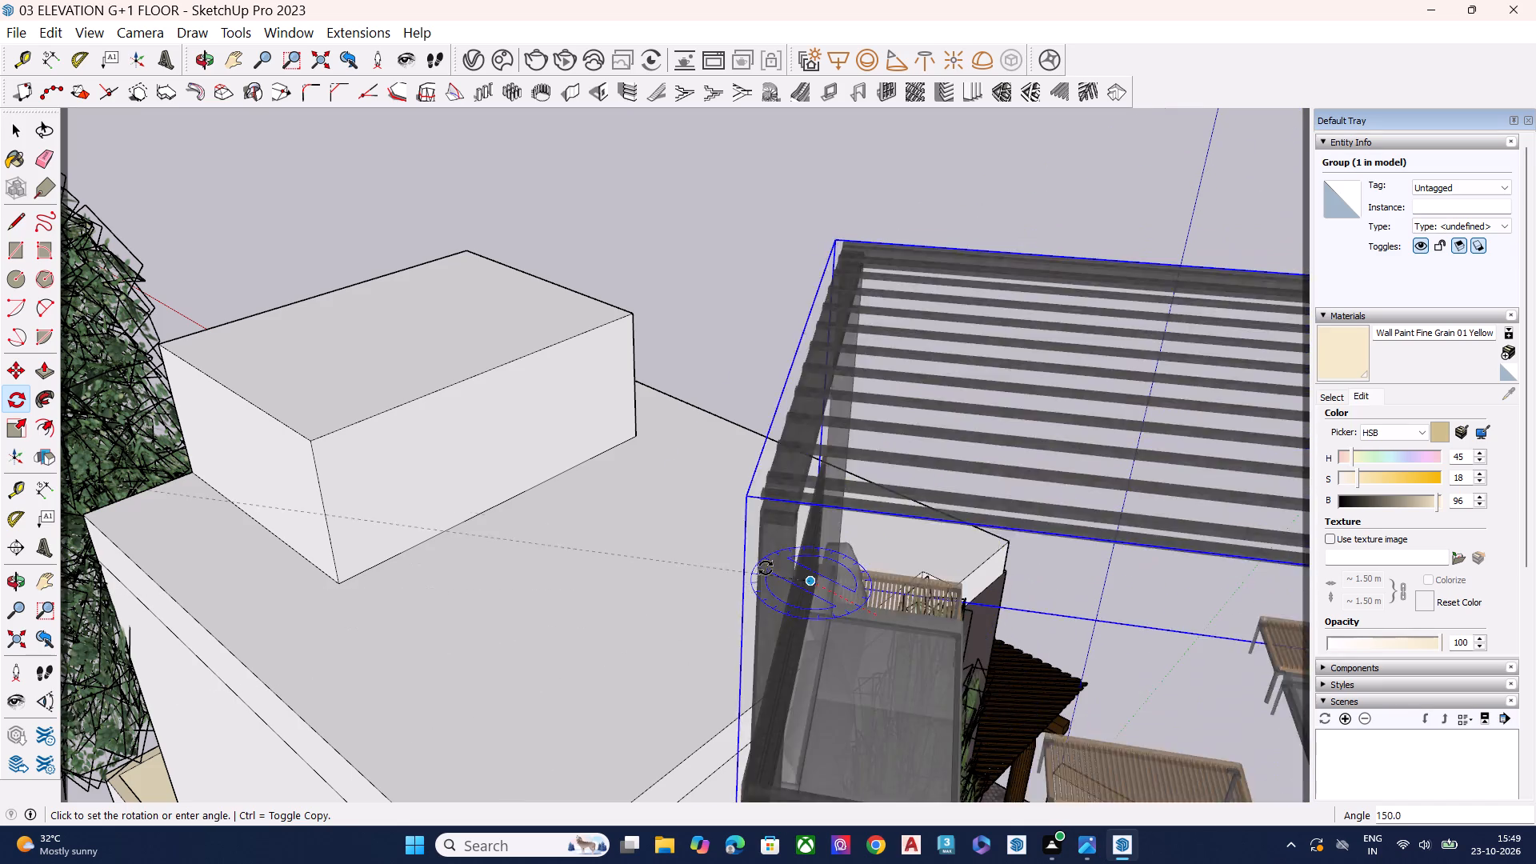
pyautogui.click(768, 564)
pyautogui.press('space')
# Move the pergola group about 15' 1" so its outer slatted-wall corner sits on the roof's corner.
pyautogui.scroll(-2, 523, 385)
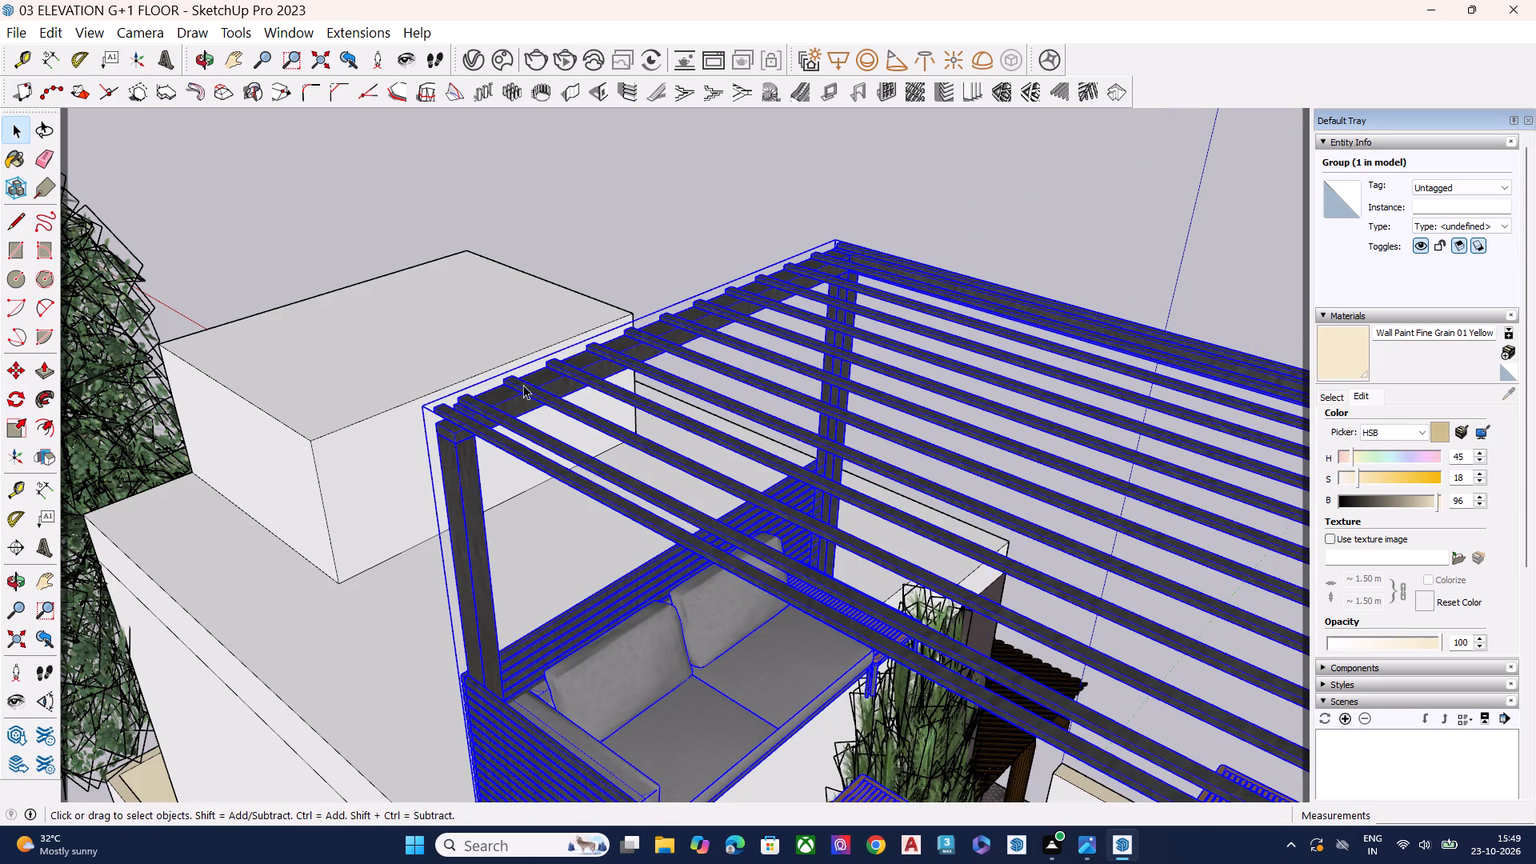
pyautogui.scroll(-6, 523, 385)
pyautogui.scroll(-10, 621, 332)
pyautogui.scroll(-5, 745, 416)
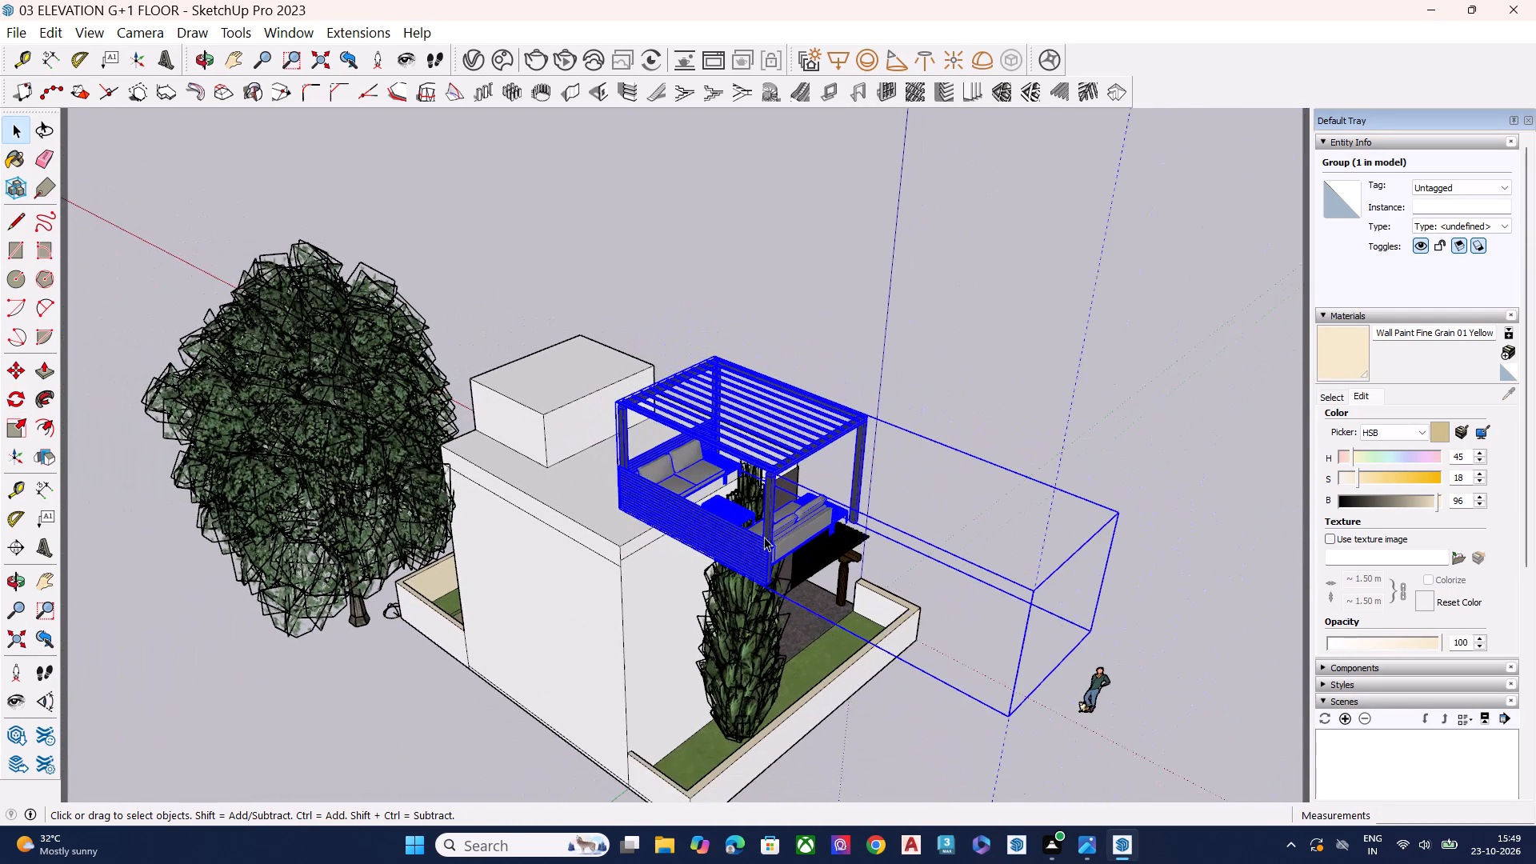
pyautogui.press('m')
pyautogui.scroll(15, 764, 589)
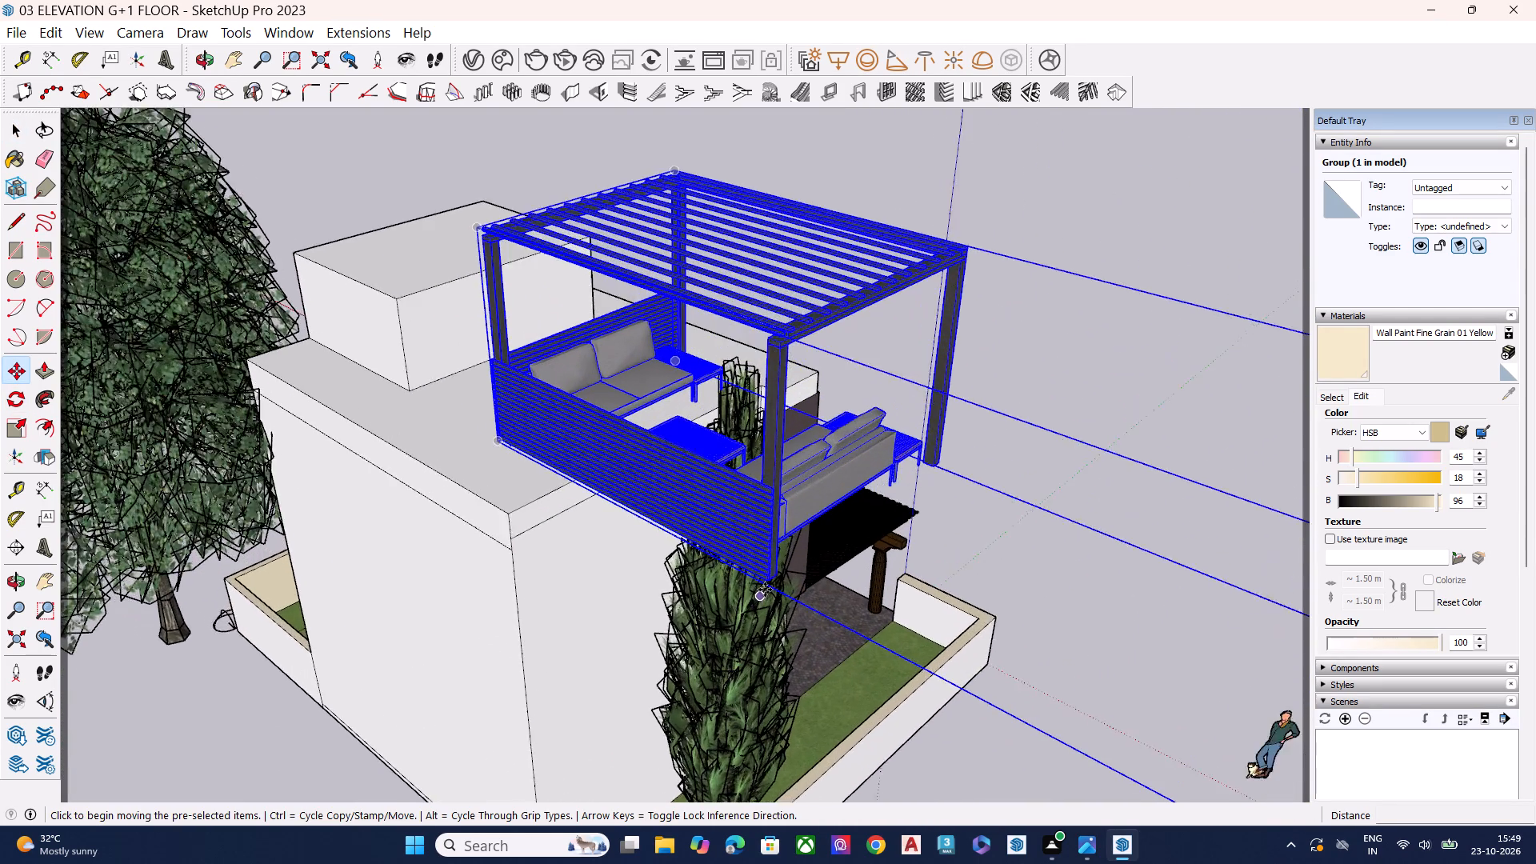
pyautogui.scroll(3, 765, 590)
pyautogui.click(774, 571)
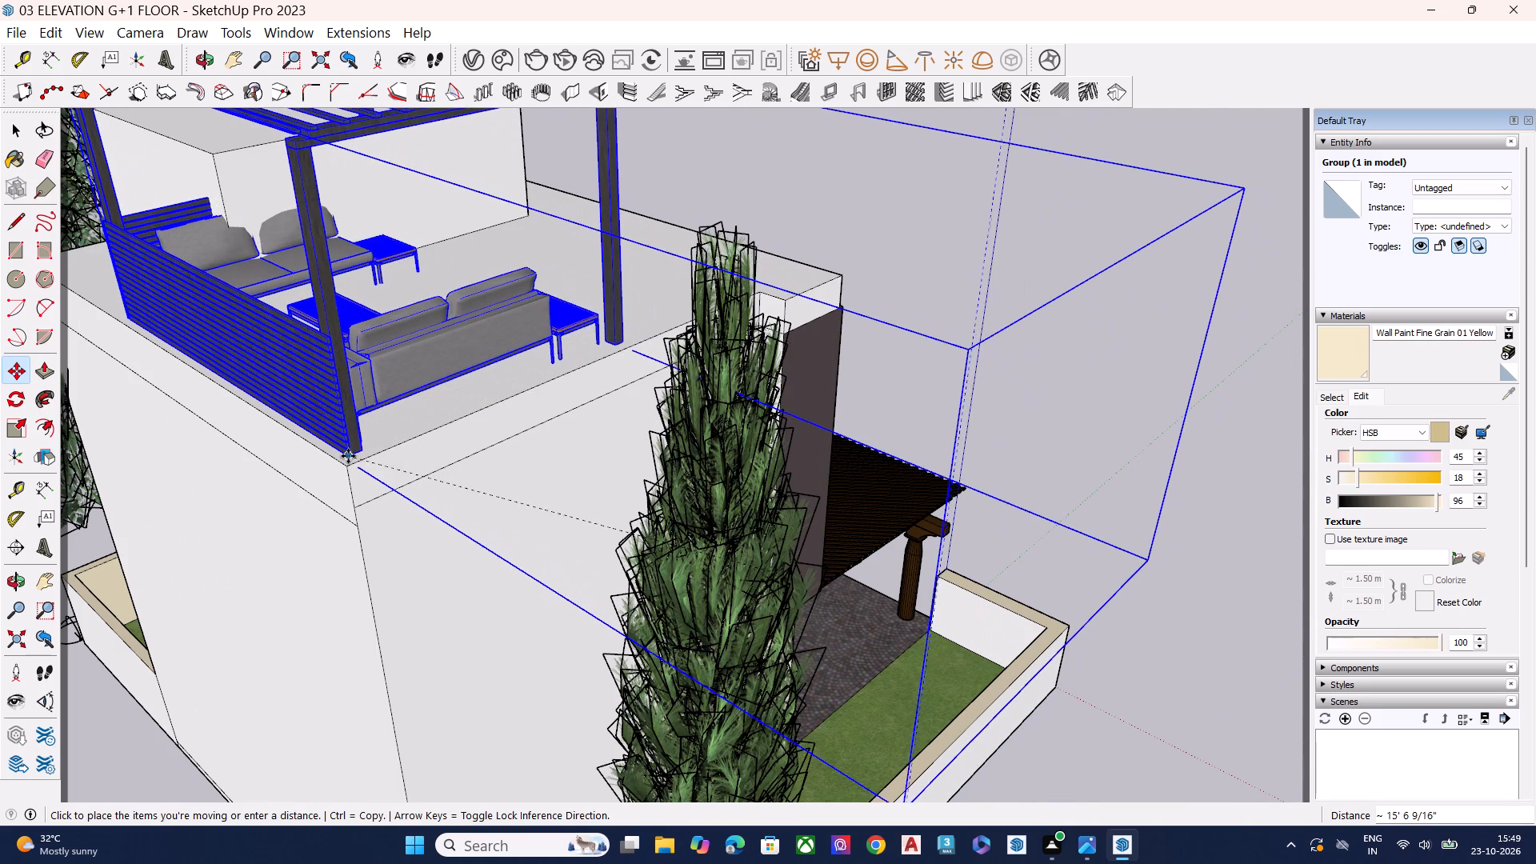
pyautogui.click(345, 466)
pyautogui.press('space')
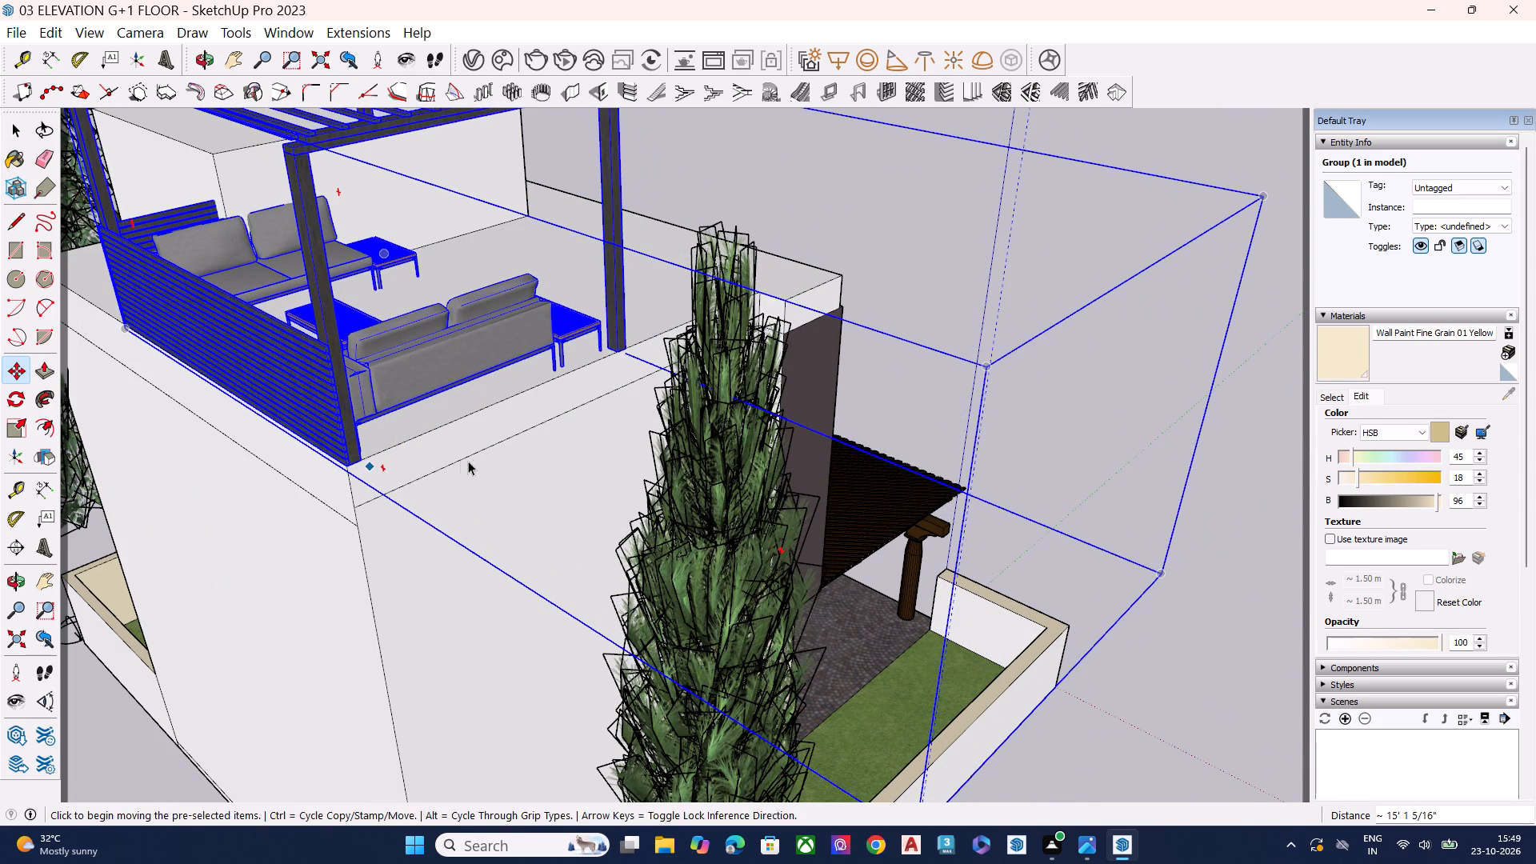
# Rotate the pergola group horizontally about its post base at the roof corner to turn its slatted sides the other way.
pyautogui.scroll(-4, 512, 466)
pyautogui.moveTo(406, 474); pyautogui.dragTo(758, 453, button='middle')
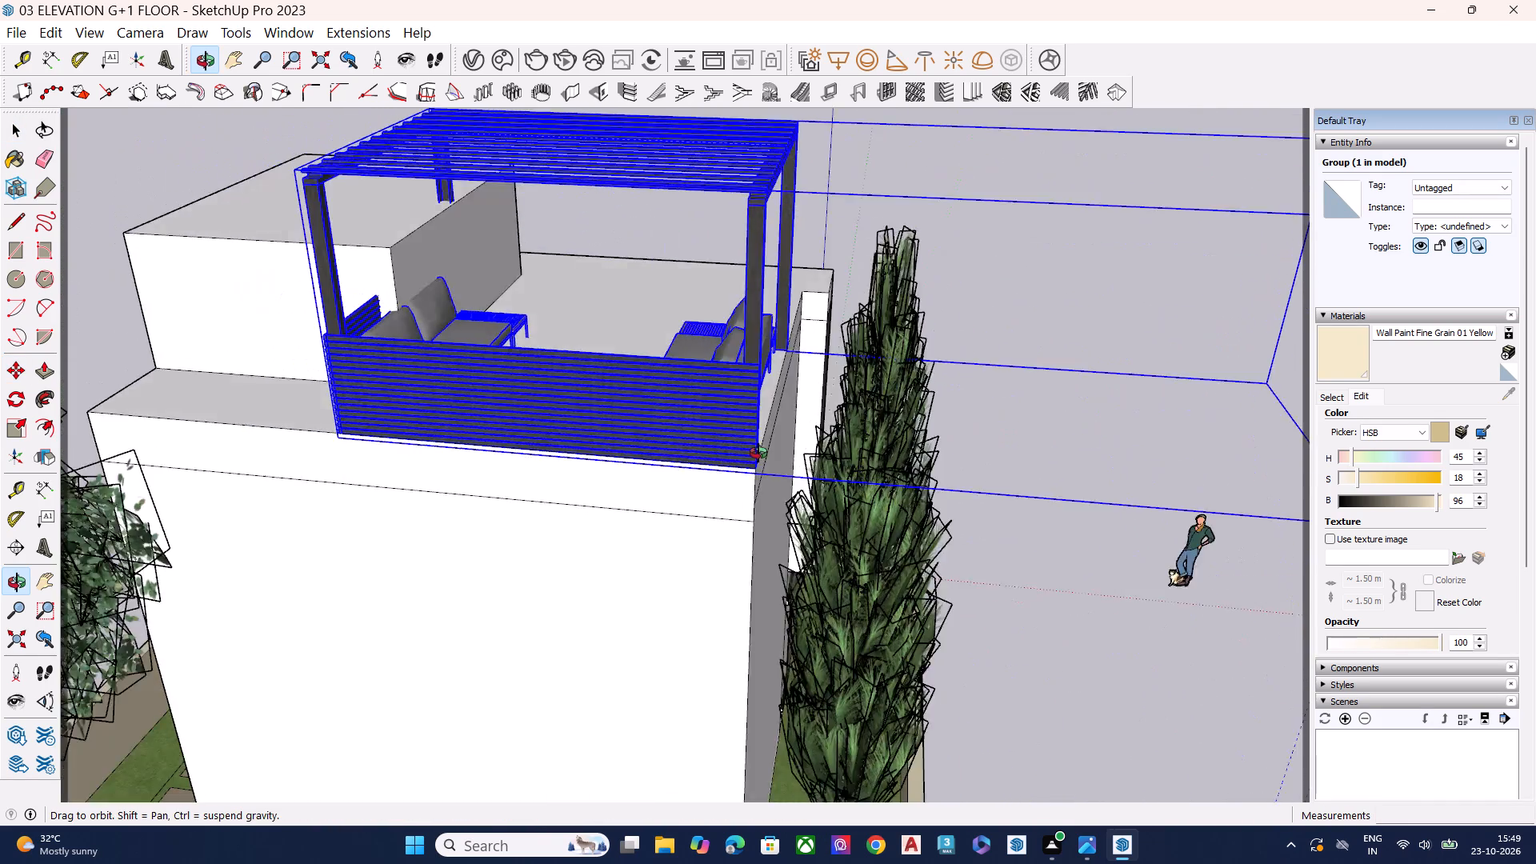
pyautogui.moveTo(758, 453); pyautogui.dragTo(766, 453, button='middle')
pyautogui.scroll(4, 912, 348)
pyautogui.scroll(-1, 894, 384)
pyautogui.scroll(2, 894, 386)
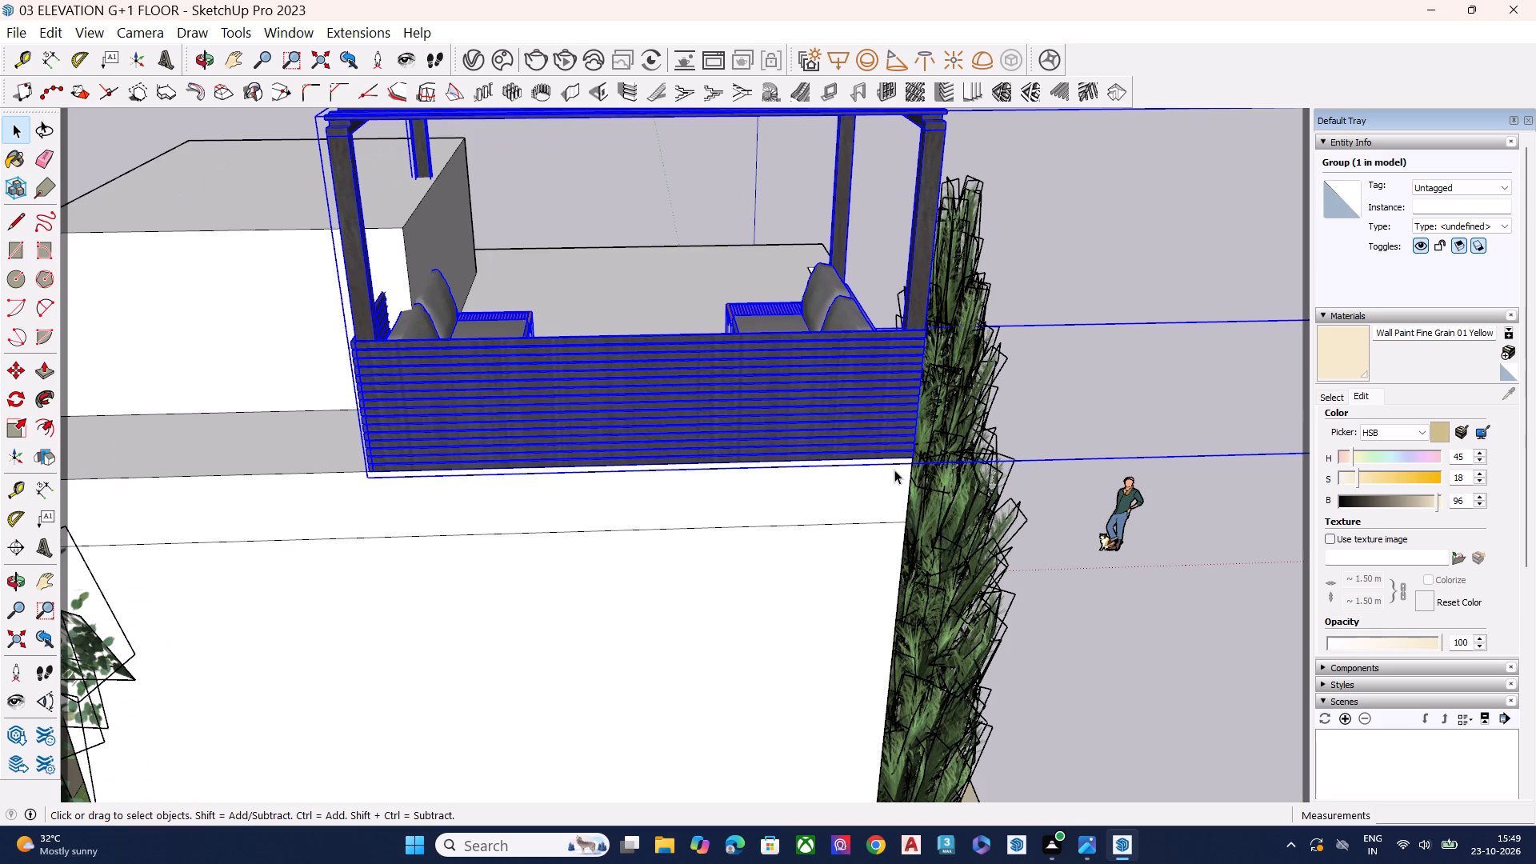
pyautogui.press('q')
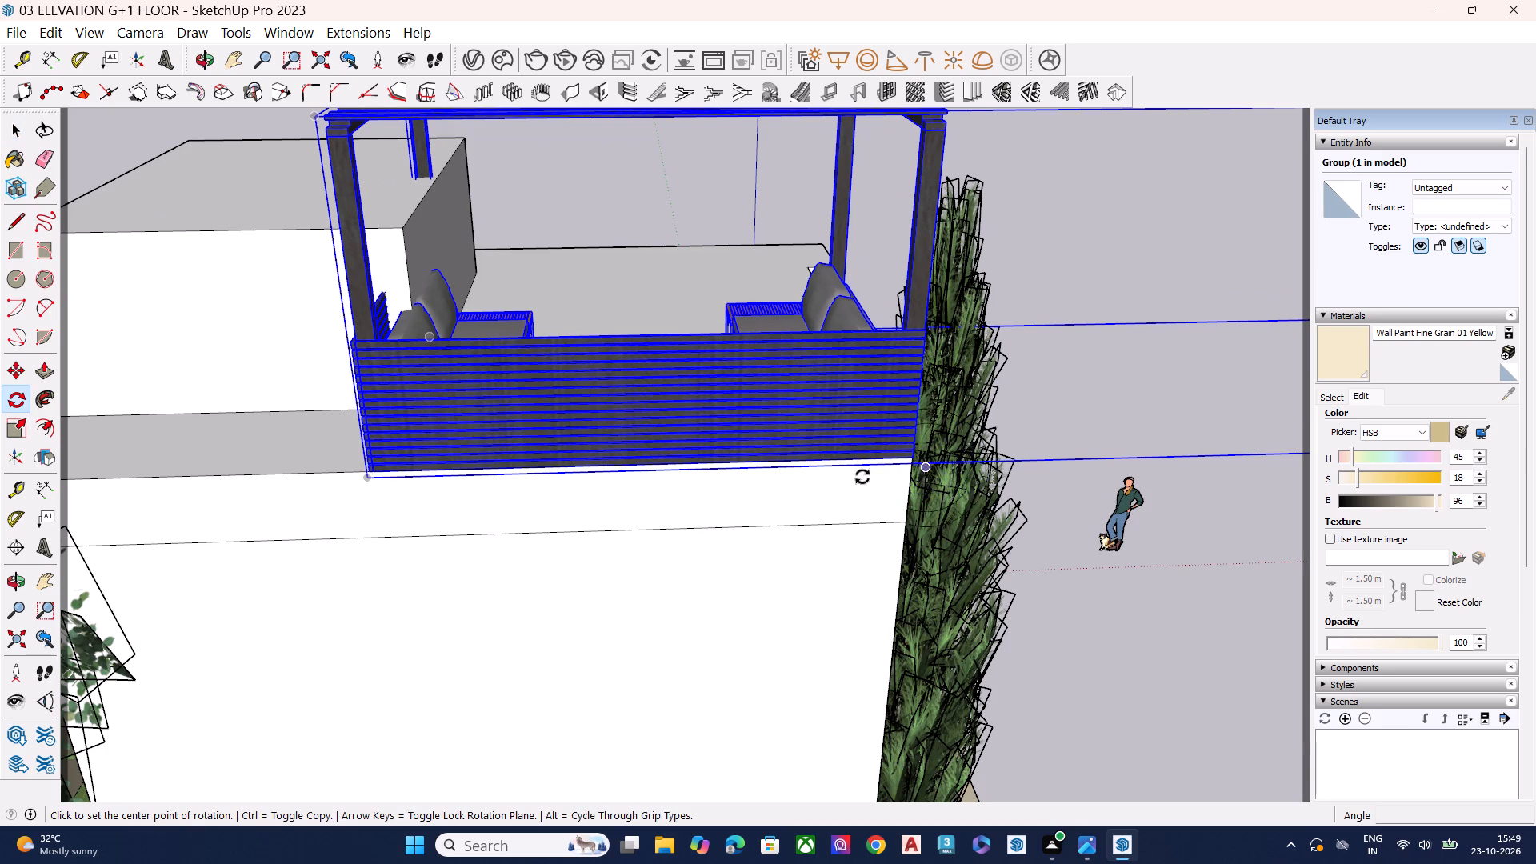
pyautogui.scroll(1, 850, 477)
pyautogui.moveTo(828, 485); pyautogui.dragTo(578, 671, button='middle')
pyautogui.scroll(-5, 593, 410)
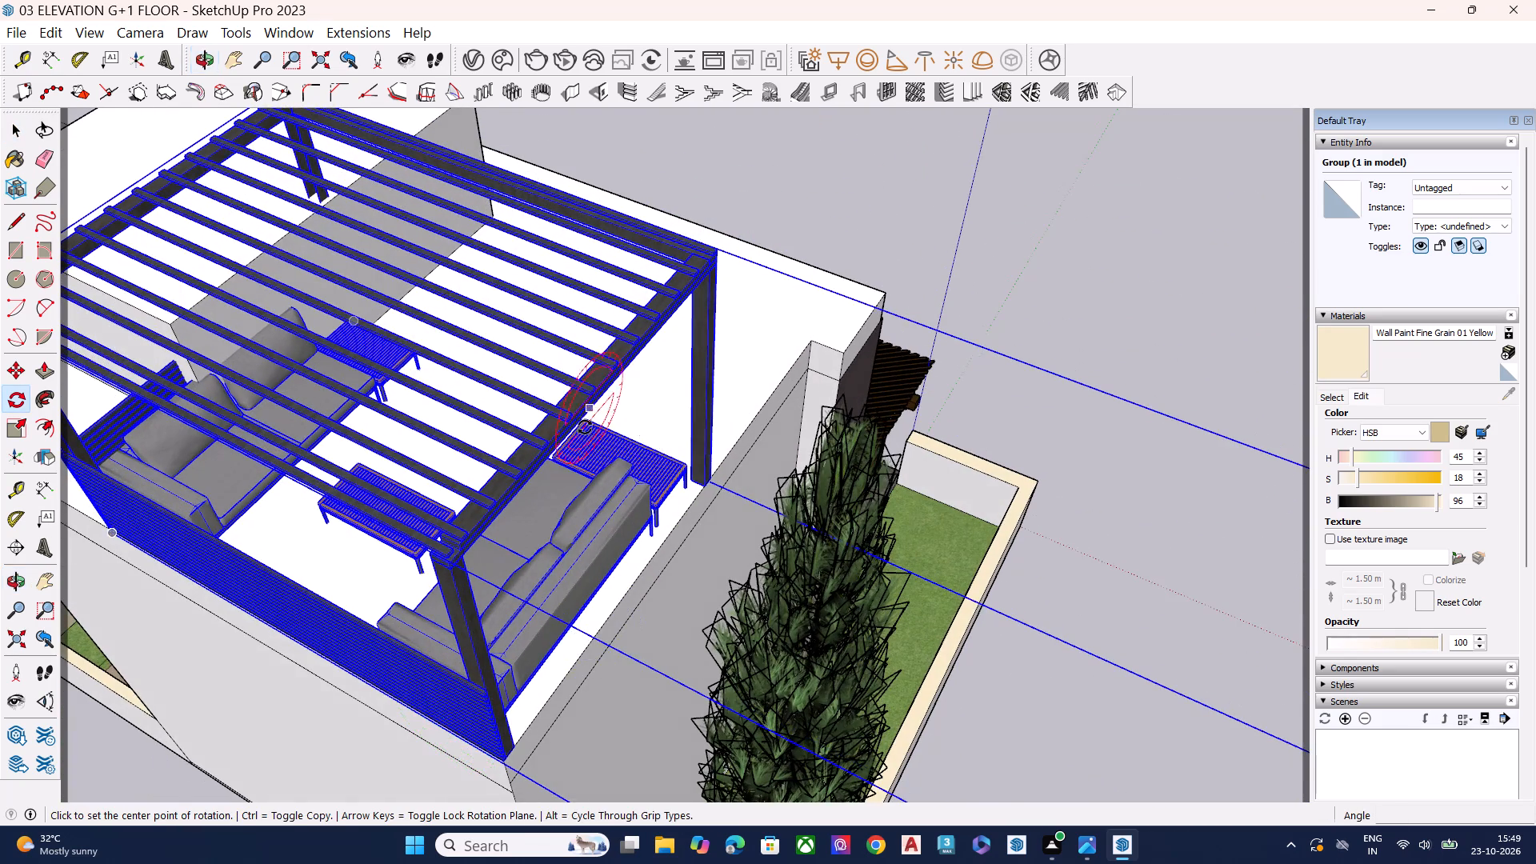
pyautogui.scroll(-3, 585, 427)
pyautogui.scroll(6, 555, 636)
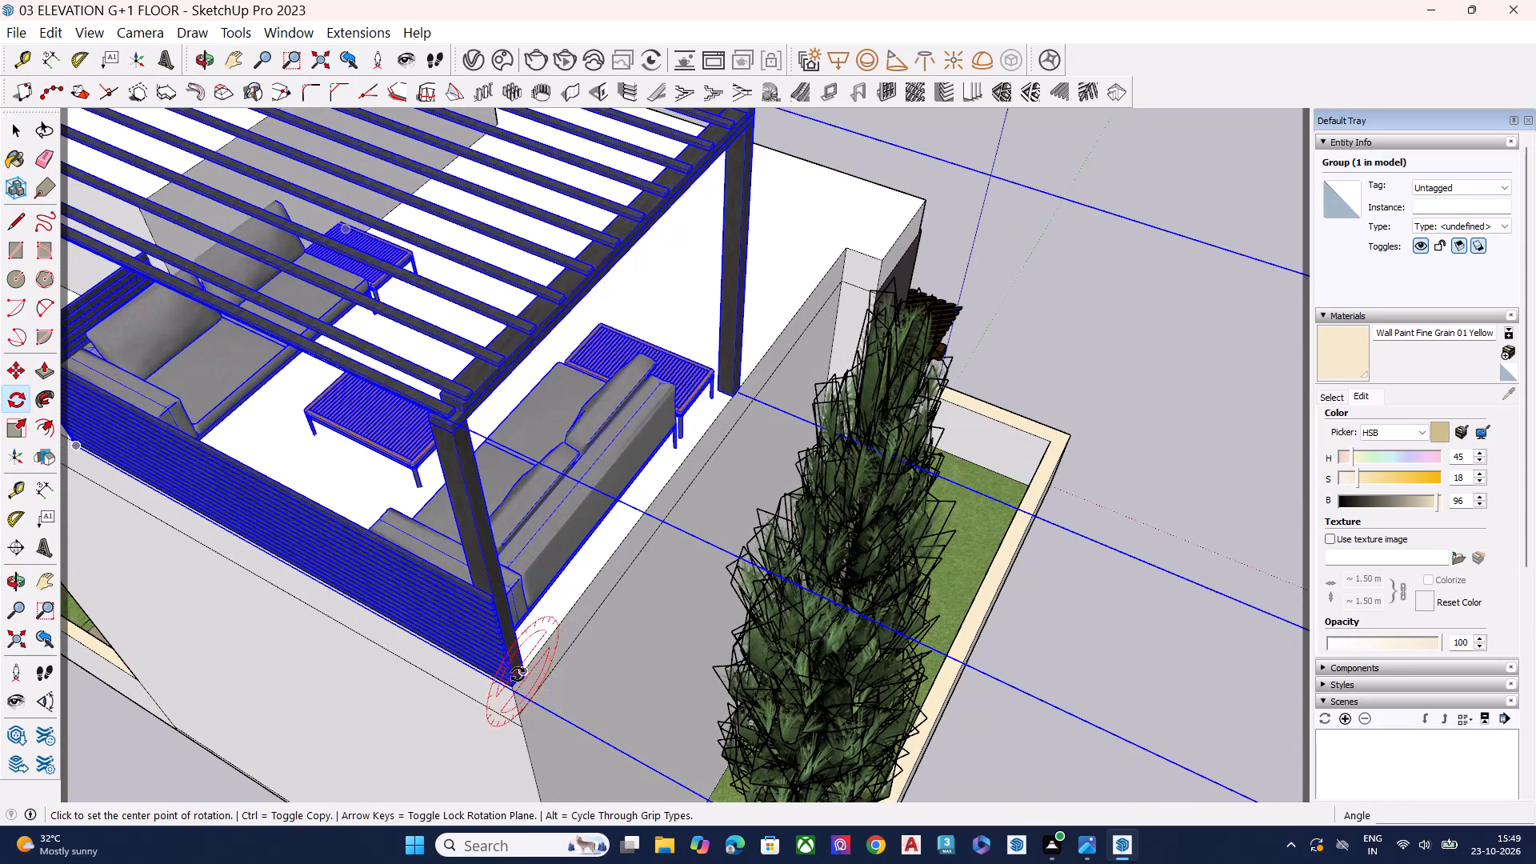
pyautogui.click(512, 682)
pyautogui.click(558, 702)
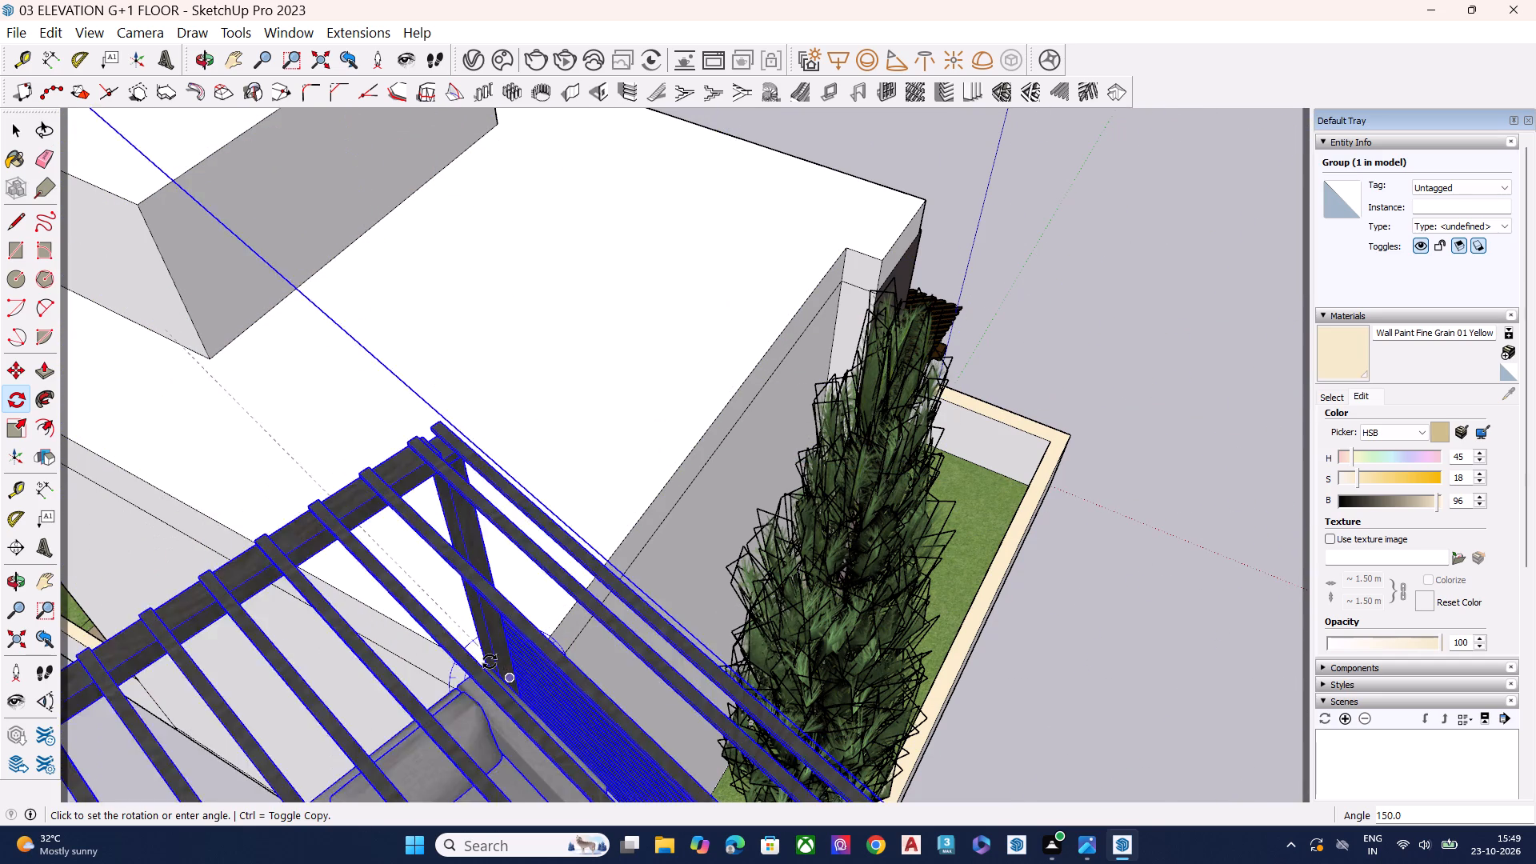
pyautogui.click(500, 665)
pyautogui.press('space')
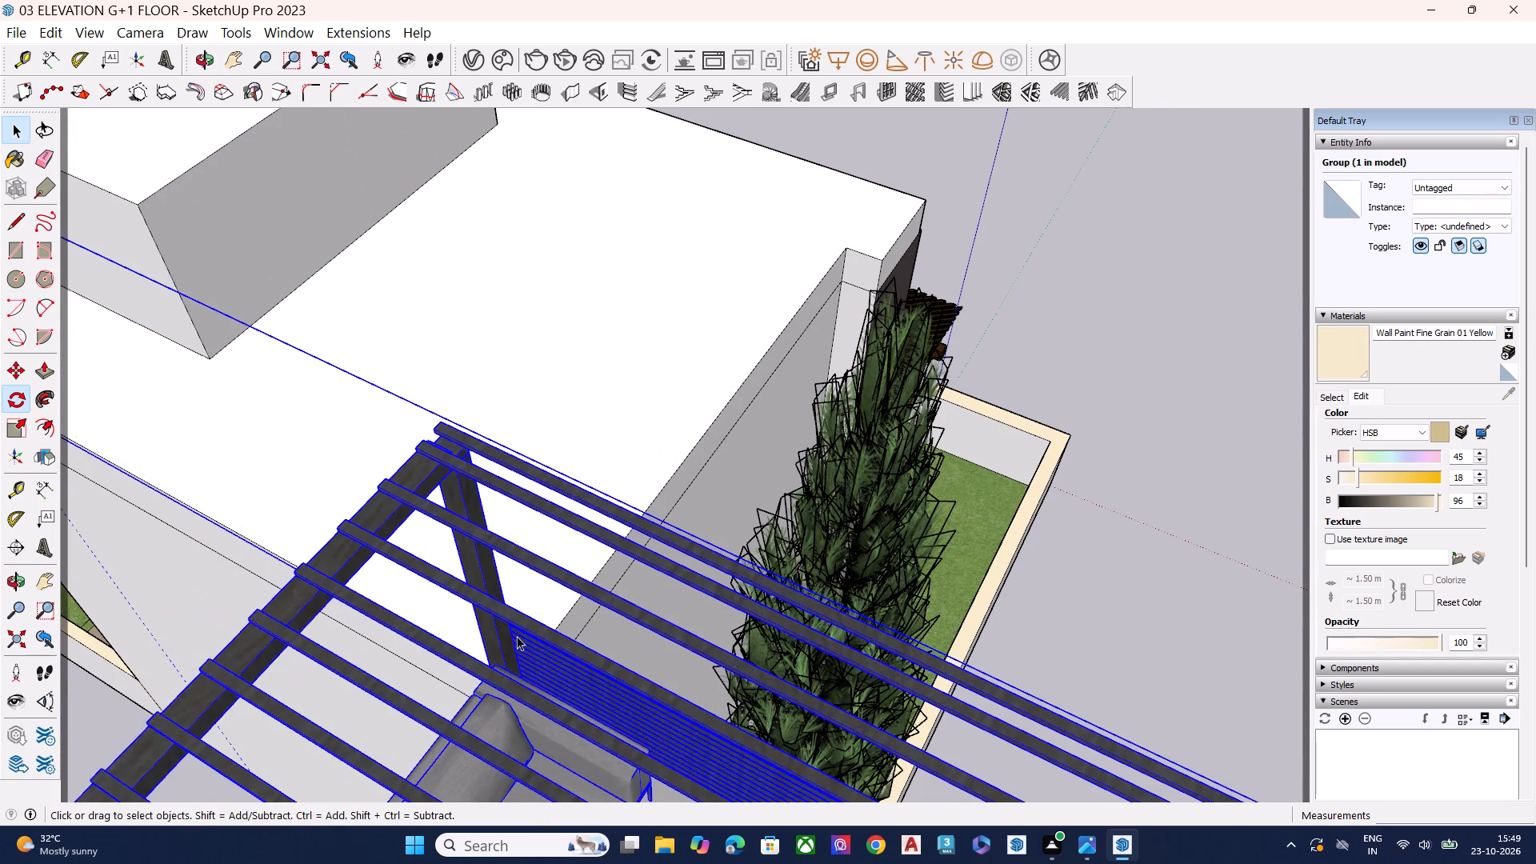
# Explode the pergola group back into separate frame, sofa and table components.
pyautogui.scroll(-7, 626, 408)
pyautogui.scroll(-10, 778, 317)
pyautogui.scroll(1, 796, 628)
pyautogui.moveTo(796, 628); pyautogui.dragTo(790, 594, button='middle')
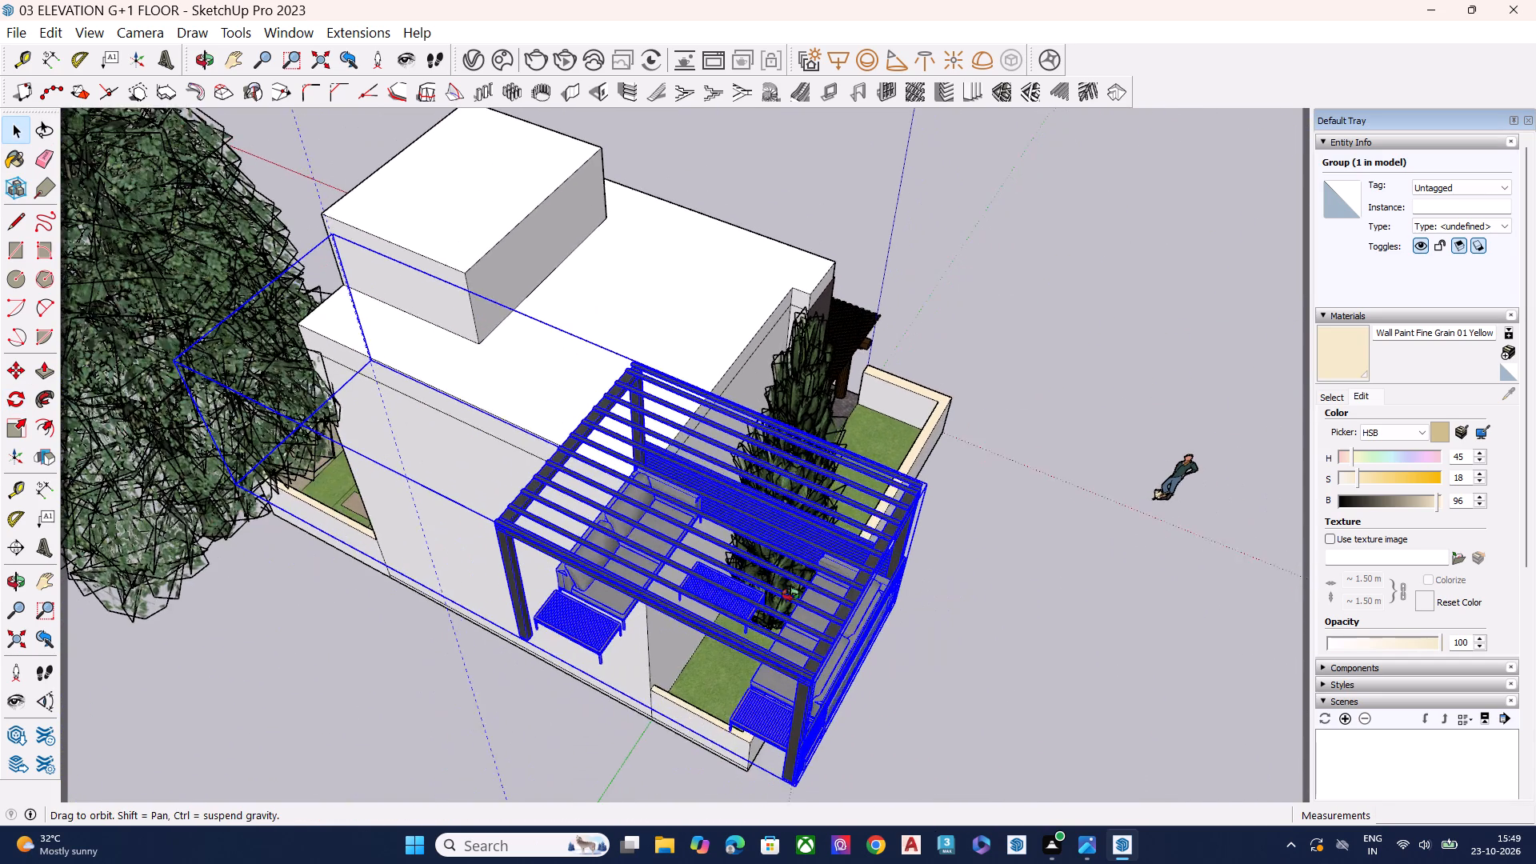
pyautogui.moveTo(790, 594); pyautogui.dragTo(670, 444, button='middle')
pyautogui.scroll(8, 690, 486)
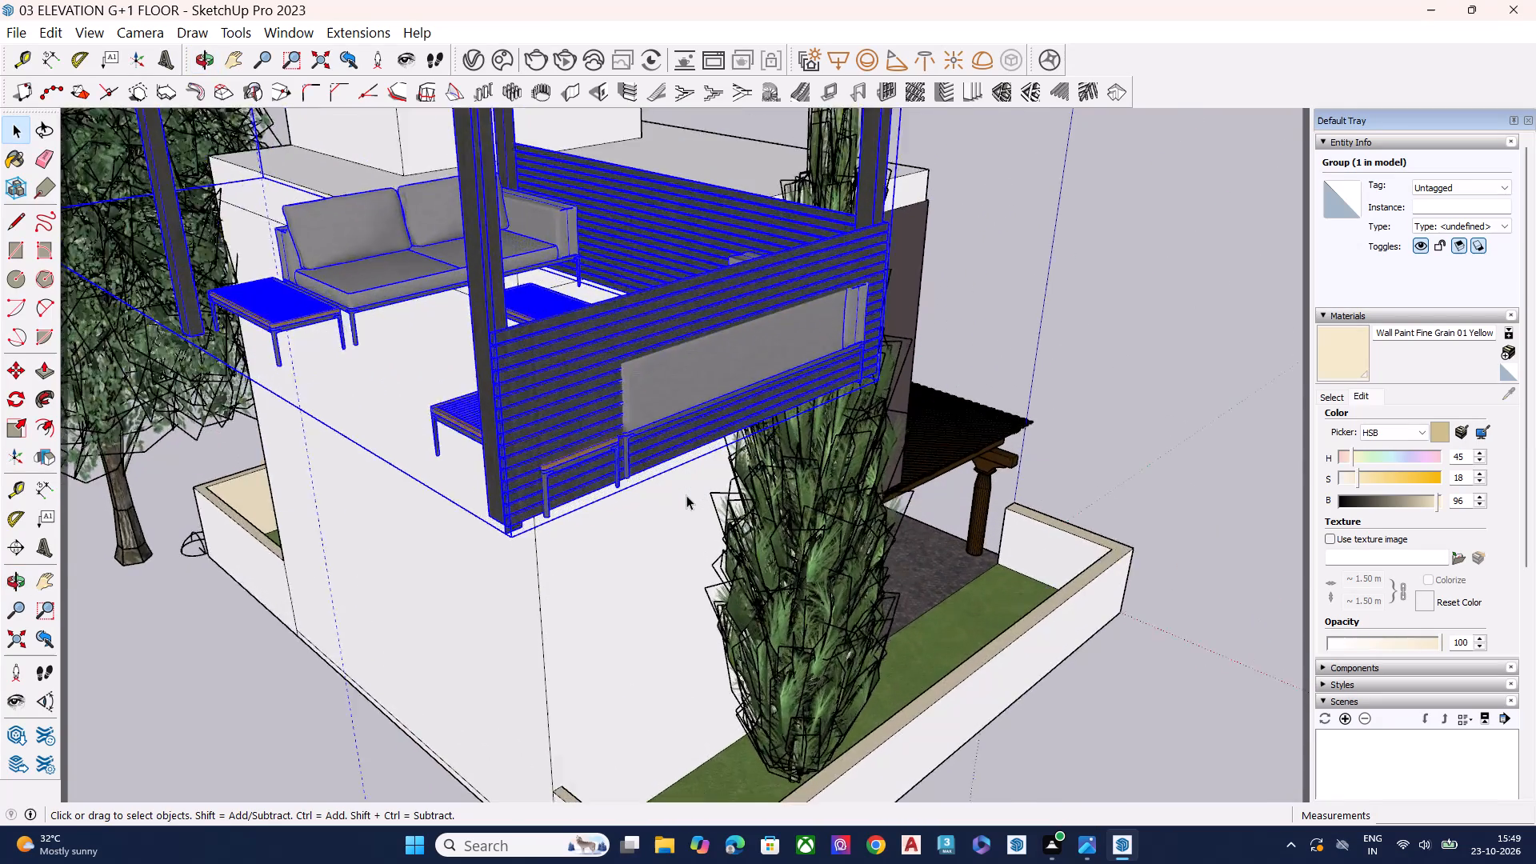
pyautogui.scroll(-7, 578, 512)
pyautogui.moveTo(597, 441); pyautogui.dragTo(786, 450, button='middle')
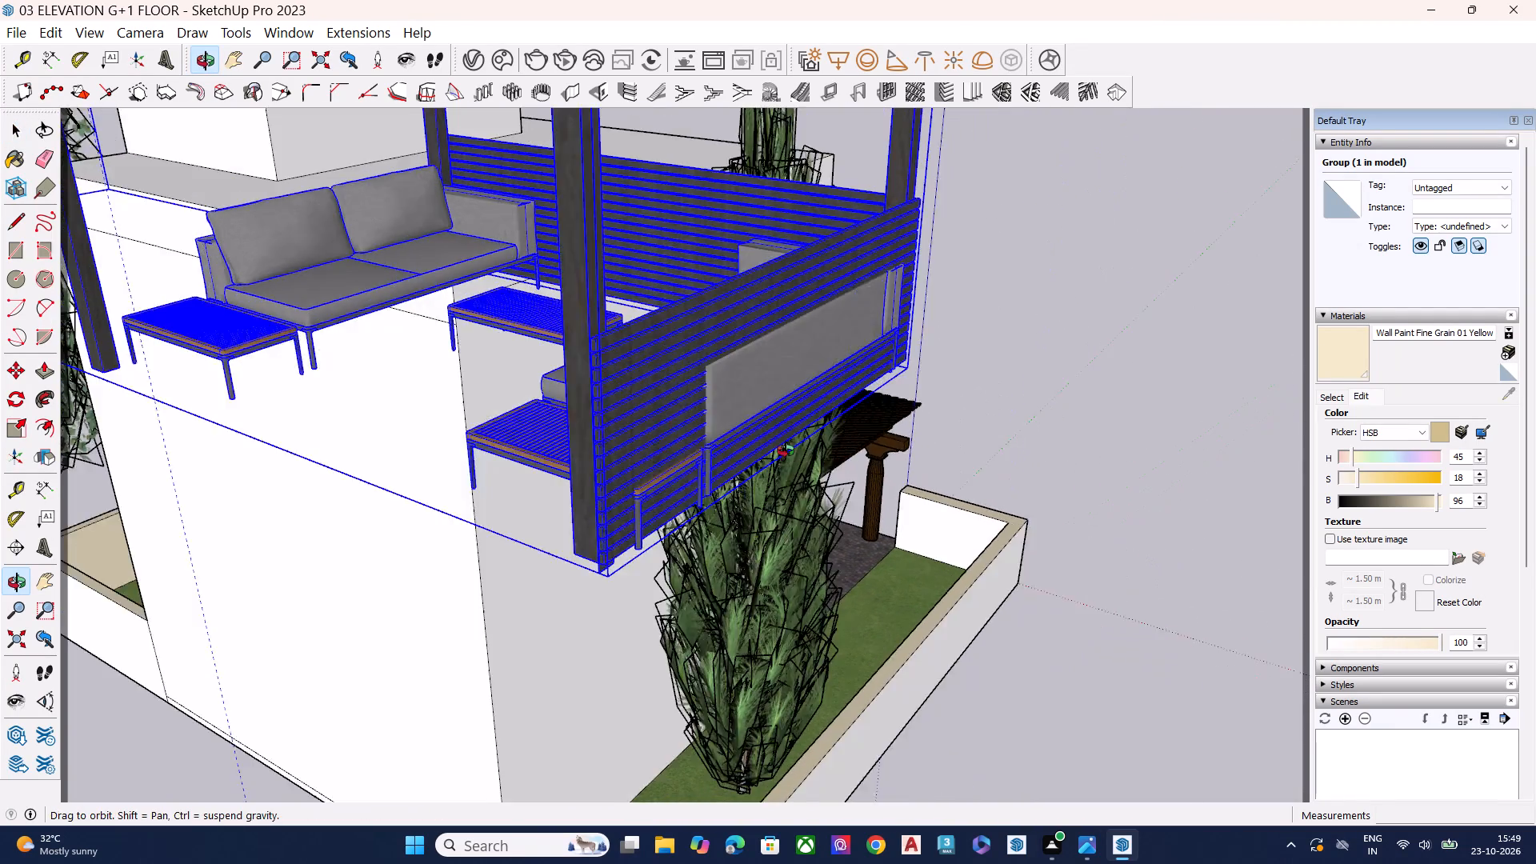
pyautogui.moveTo(786, 450); pyautogui.dragTo(965, 448, button='middle')
pyautogui.click(1030, 566)
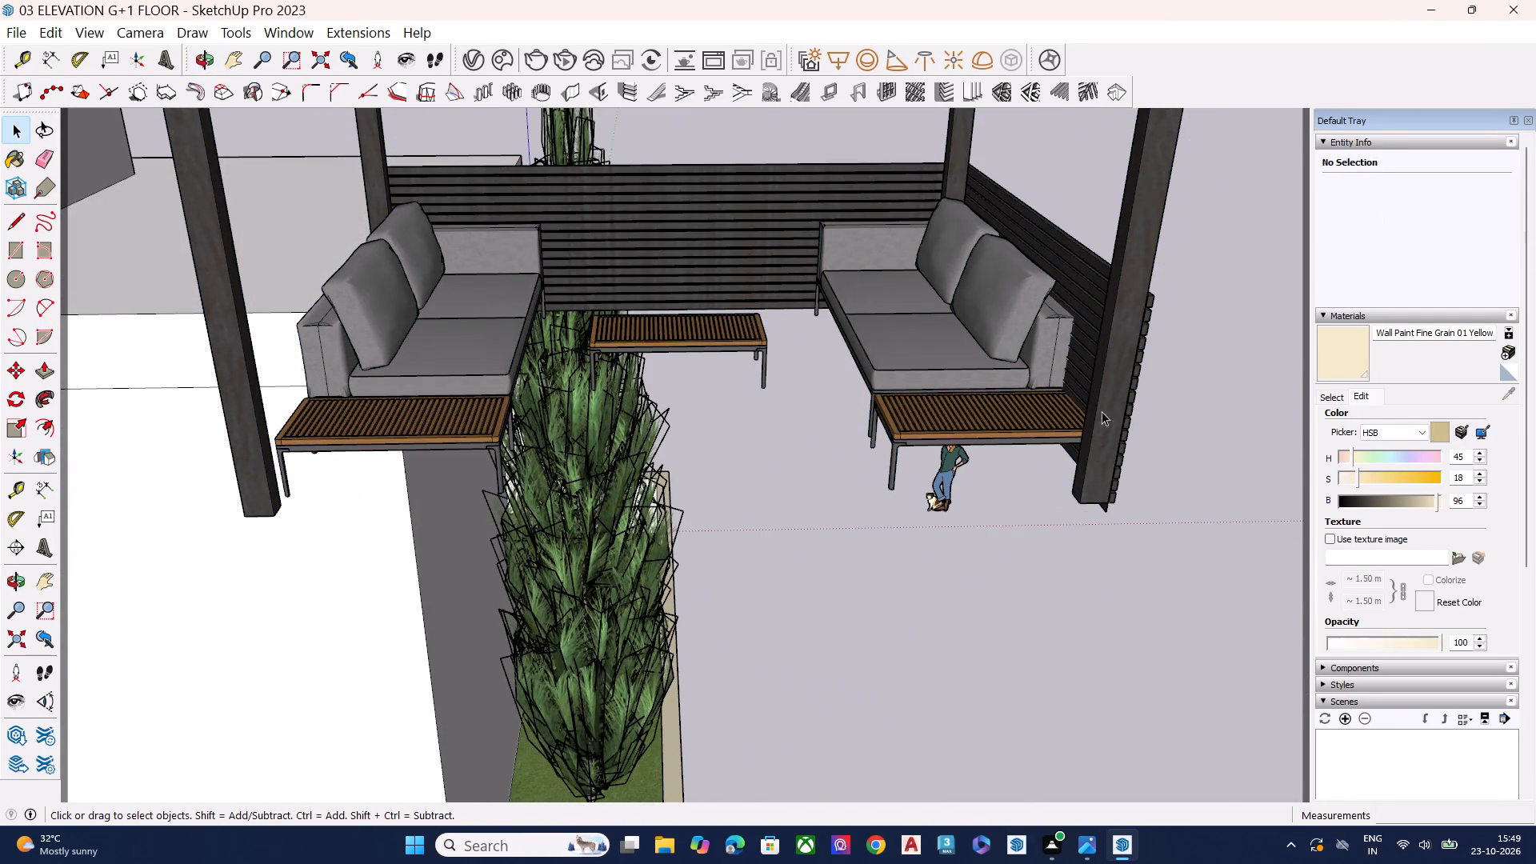
pyautogui.moveTo(1098, 404); pyautogui.dragTo(914, 369, button='middle')
pyautogui.scroll(5, 914, 369)
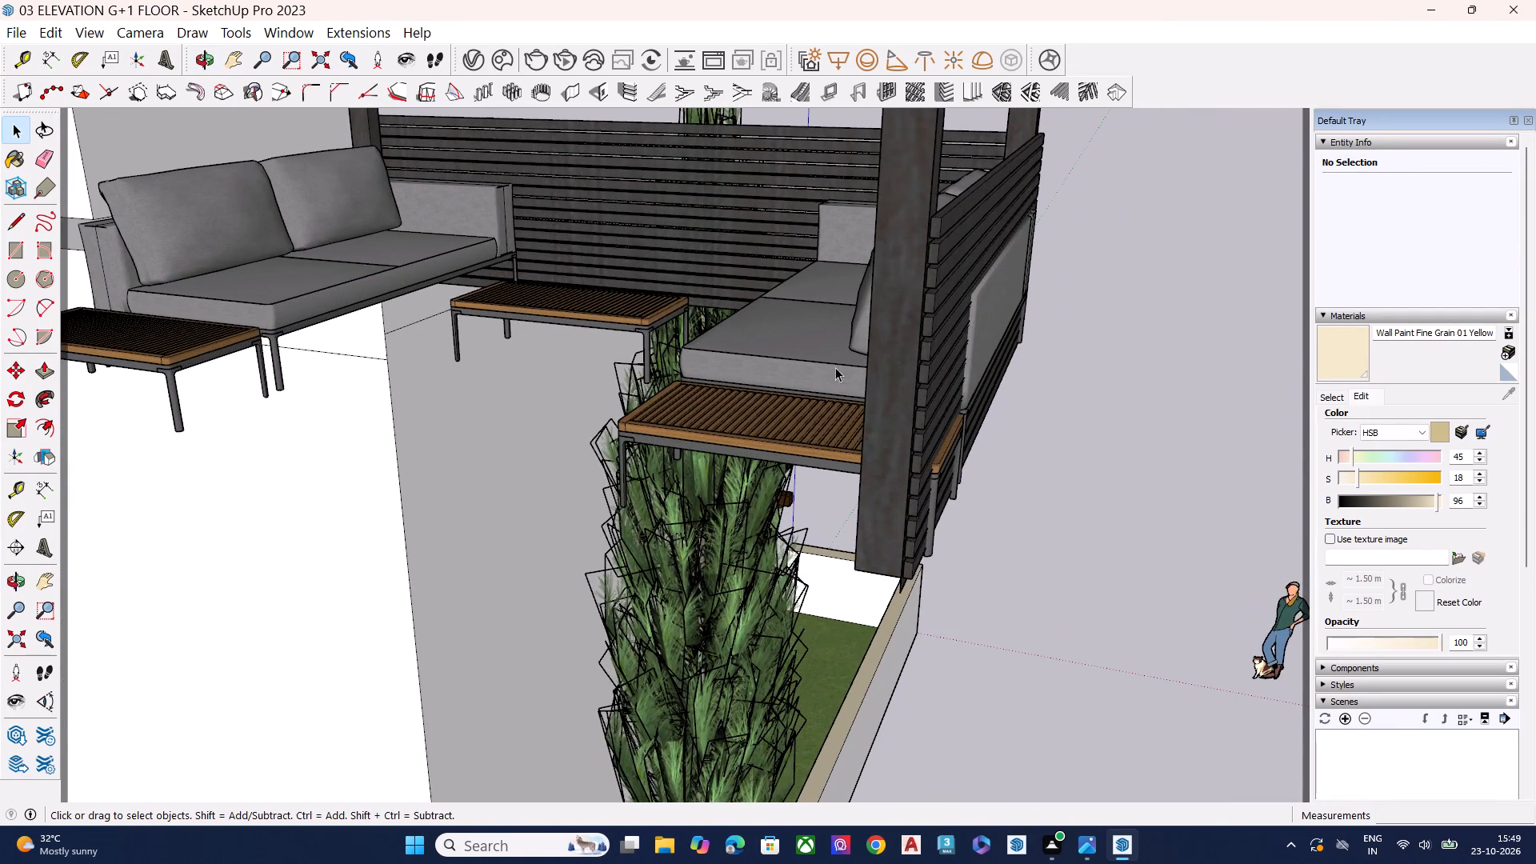
pyautogui.click(833, 358)
pyautogui.moveTo(882, 388); pyautogui.dragTo(956, 385, button='middle')
pyautogui.rightClick(849, 364)
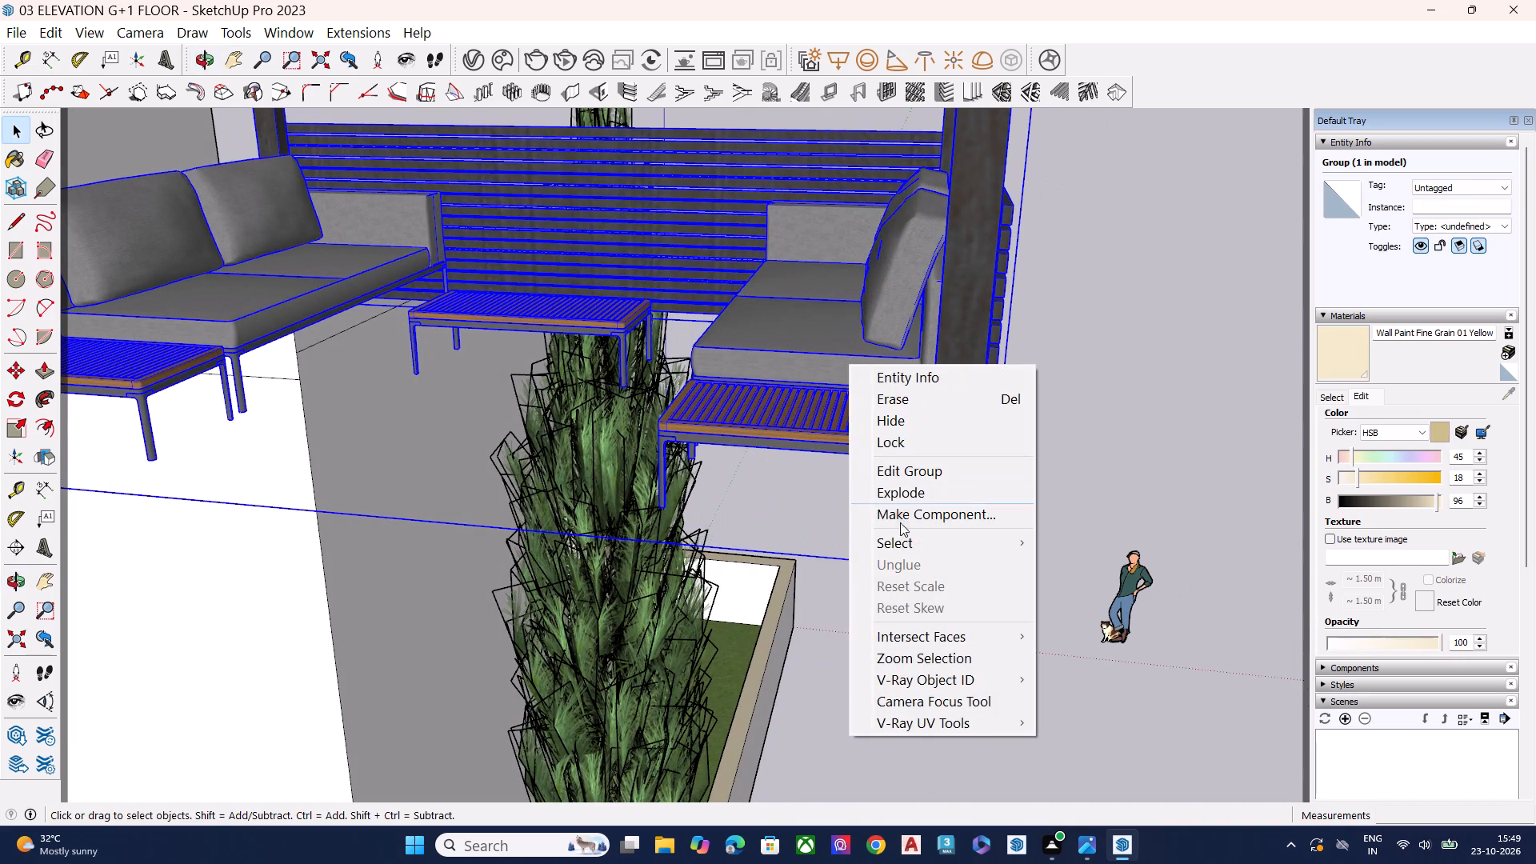
pyautogui.click(906, 501)
# Move the sofa that pokes through the slatted side wall inward along the red axis.
pyautogui.click(866, 346)
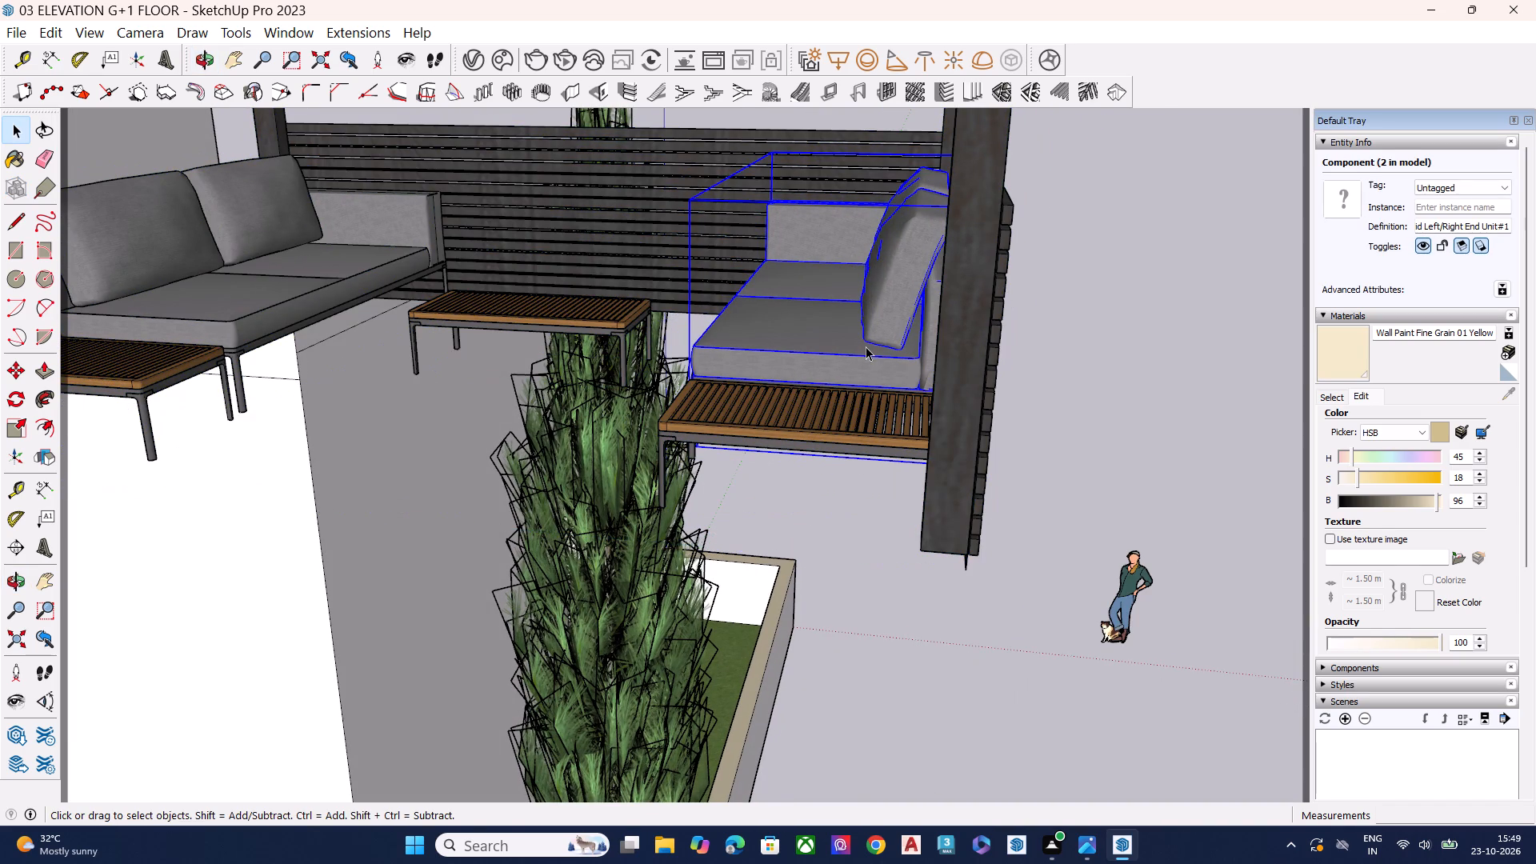
pyautogui.press('m')
pyautogui.click(881, 346)
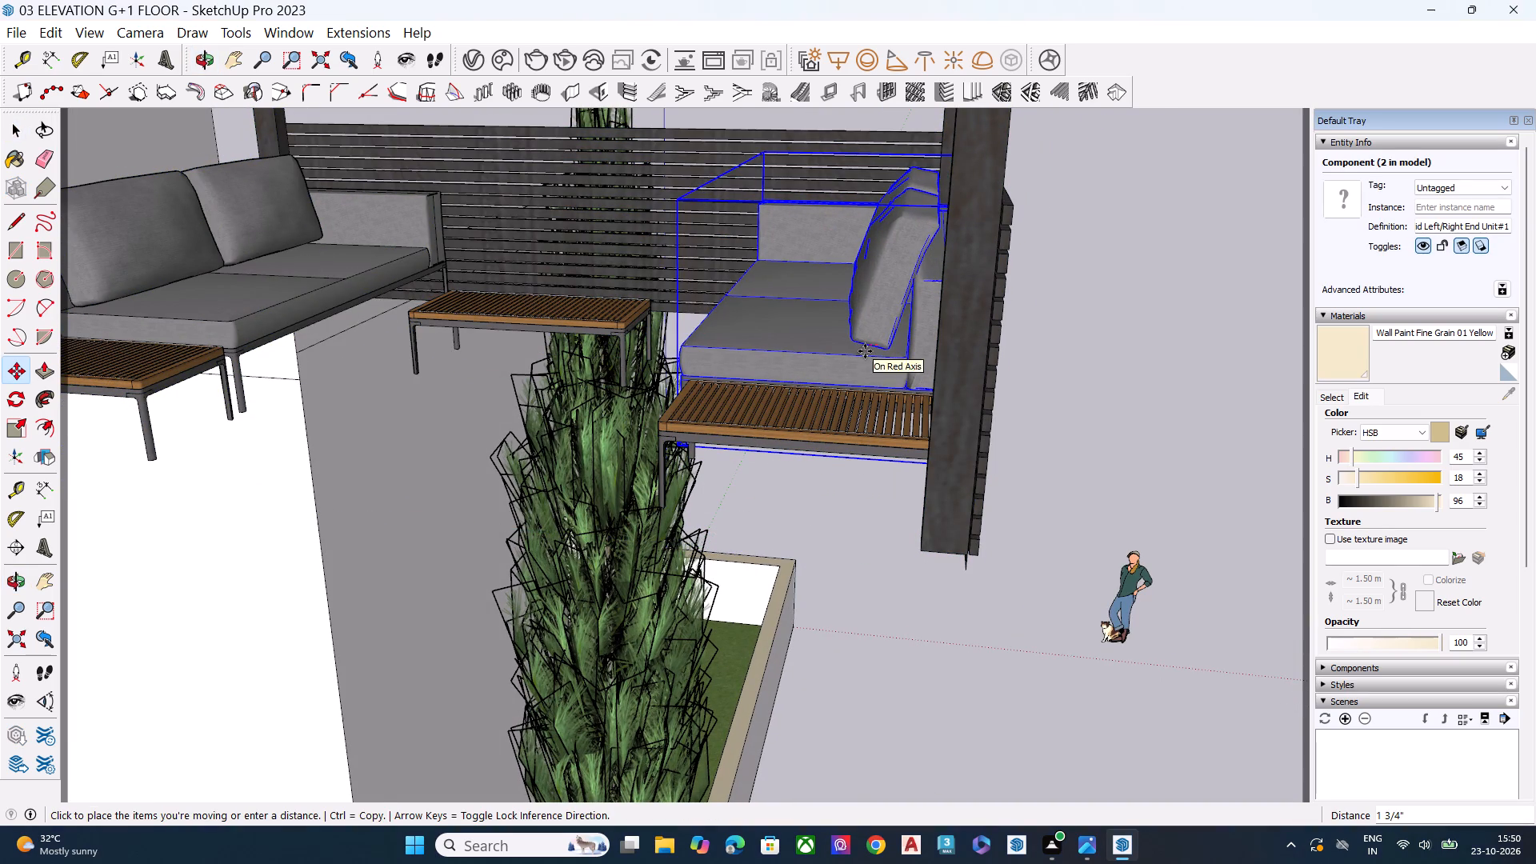
pyautogui.click(854, 351)
pyautogui.press('space')
# Move the small coffee table that pokes through the slatted side wall inward, clear of the slats.
pyautogui.moveTo(1031, 394); pyautogui.dragTo(975, 390, button='middle')
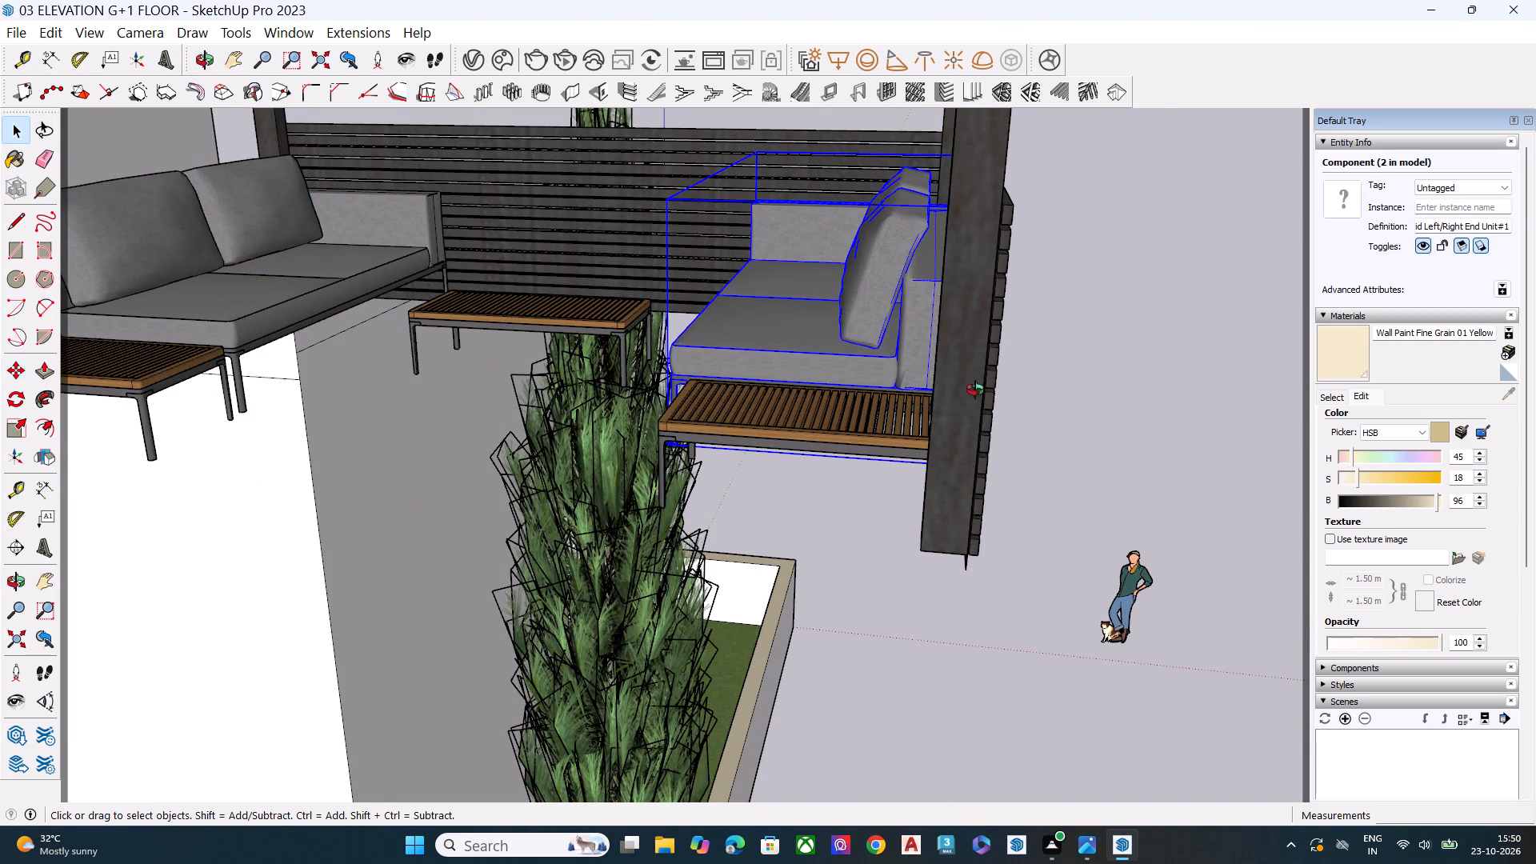
pyautogui.moveTo(975, 390); pyautogui.dragTo(950, 386, button='middle')
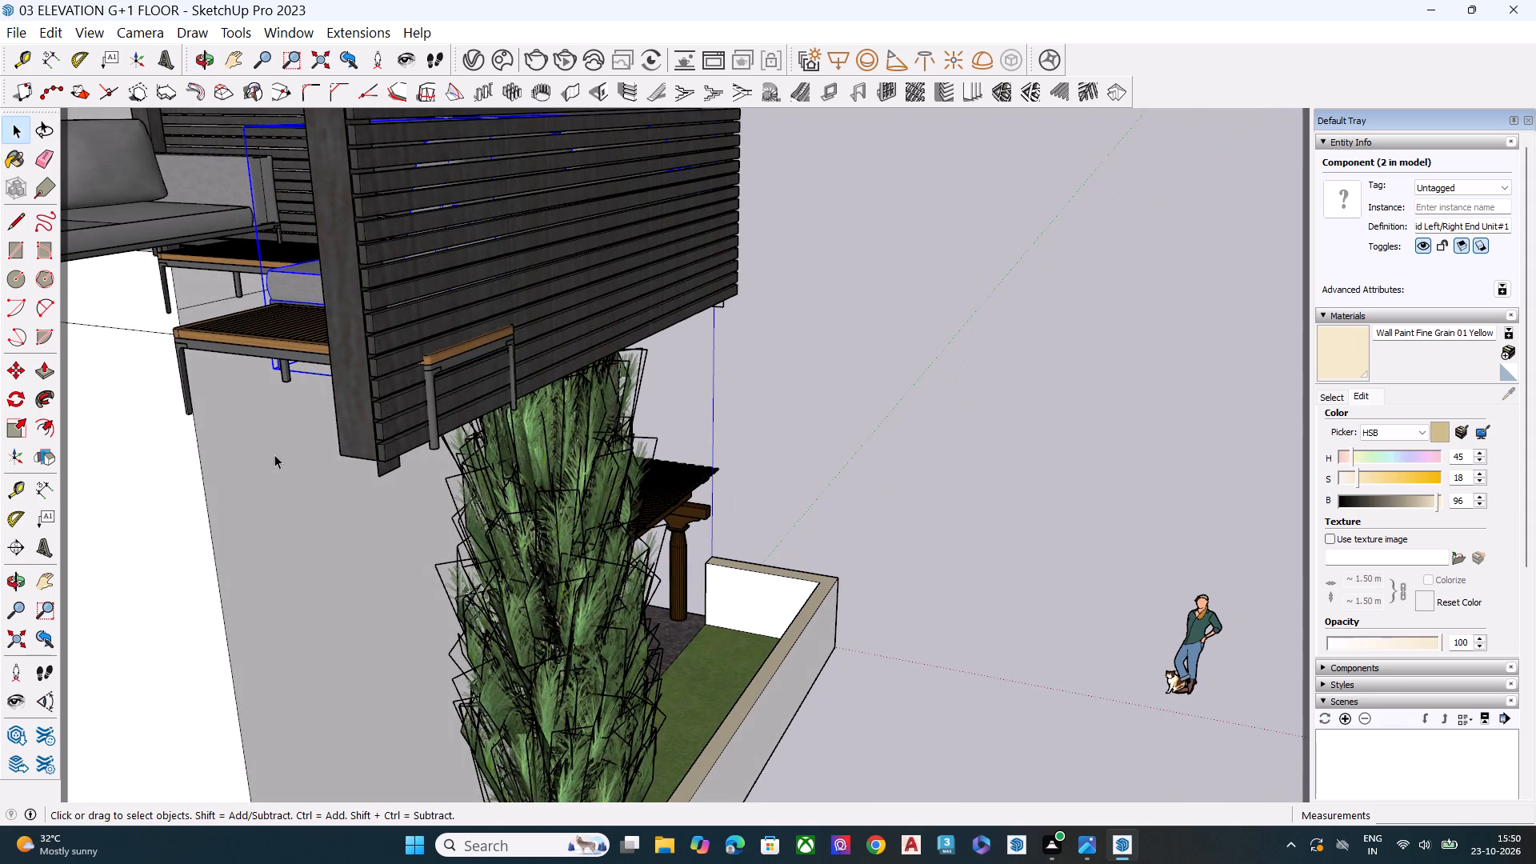
pyautogui.click(268, 339)
pyautogui.press('m')
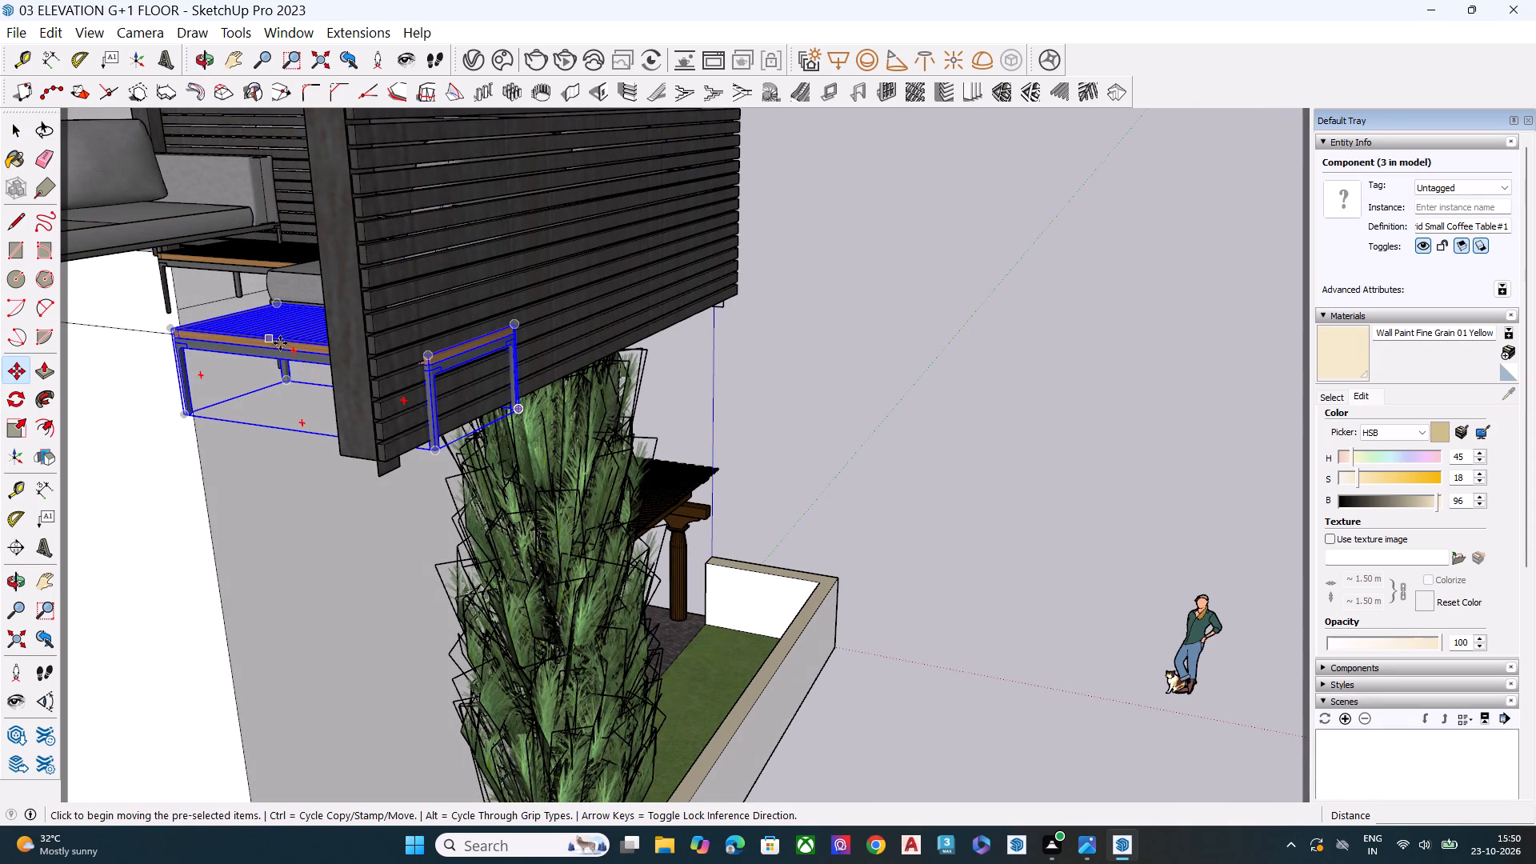
pyautogui.click(282, 344)
pyautogui.click(258, 337)
pyautogui.press('space')
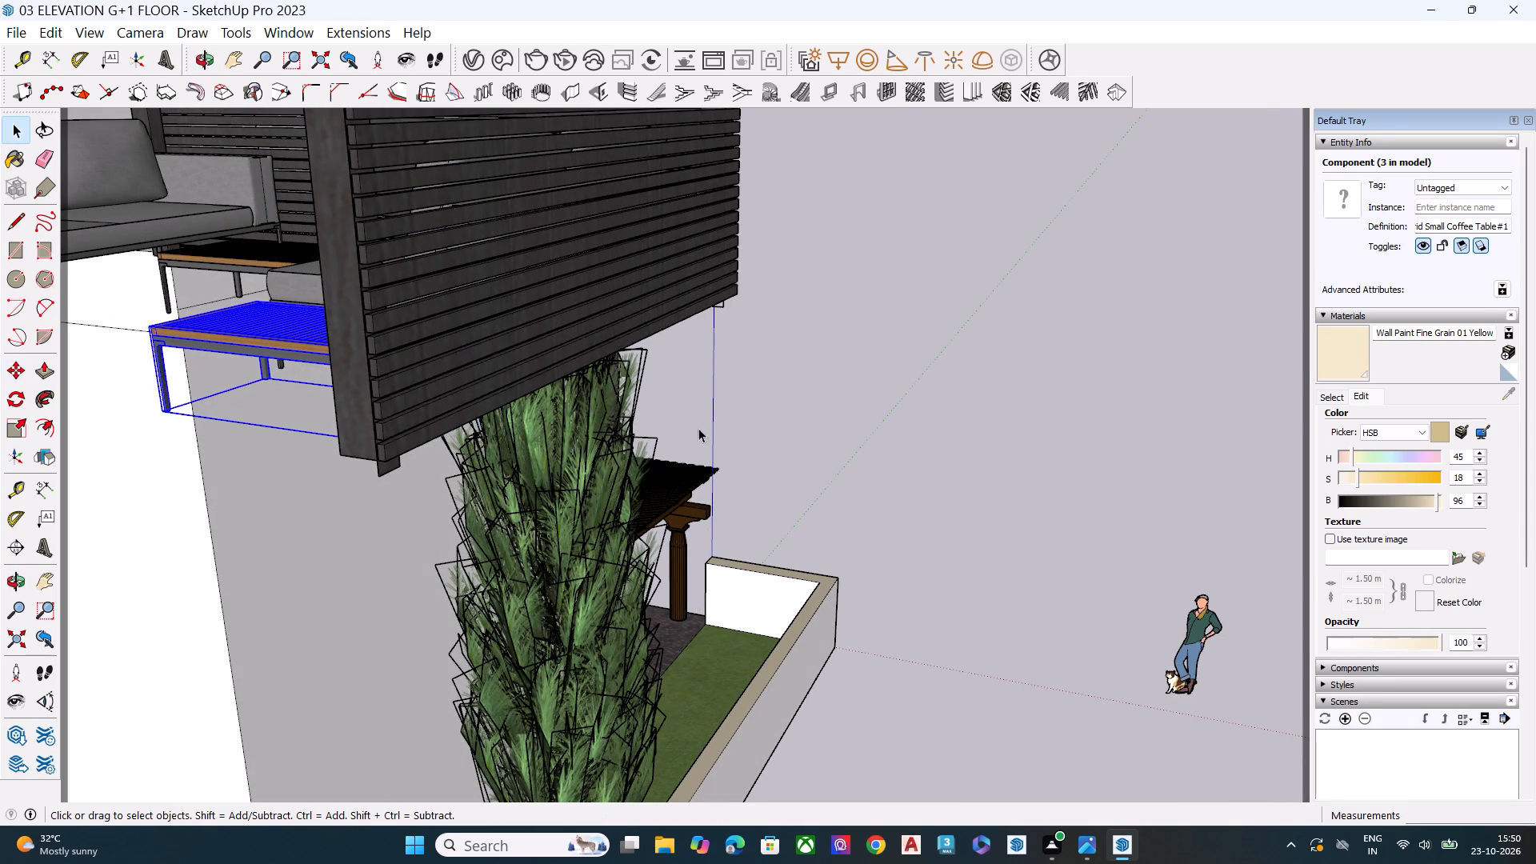
# Group the pergola frame together with both sofas and all the small coffee tables into one group.
pyautogui.click(813, 427)
pyautogui.scroll(-7, 965, 452)
pyautogui.moveTo(553, 465); pyautogui.dragTo(619, 473, button='middle')
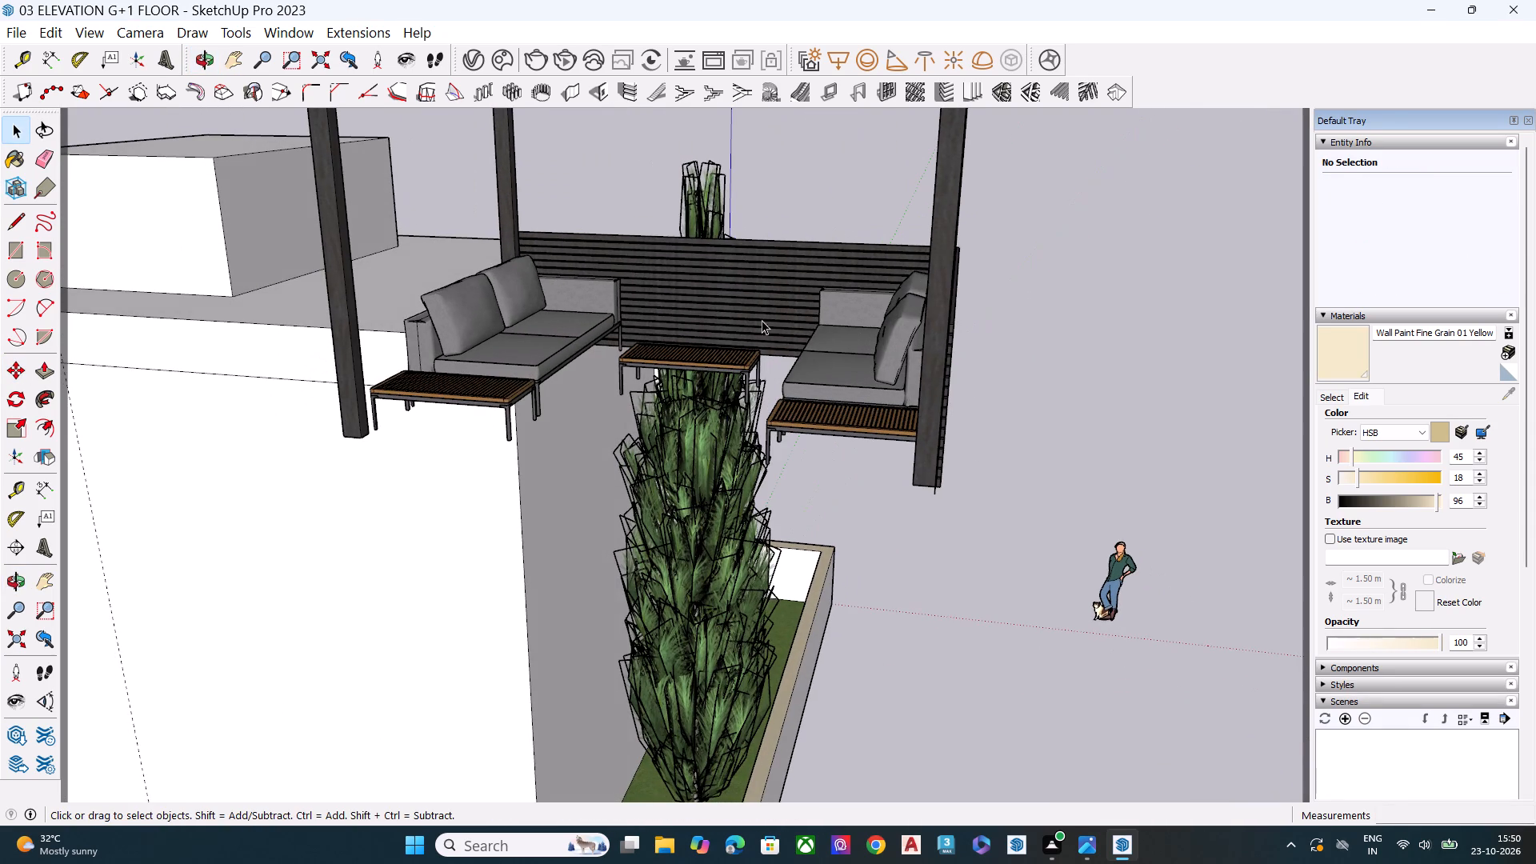
pyautogui.click(763, 312)
pyautogui.keyDown('ctrl'); pyautogui.click(523, 353); pyautogui.keyUp('ctrl')
pyautogui.keyDown('ctrl'); pyautogui.click(501, 390); pyautogui.keyUp('ctrl')
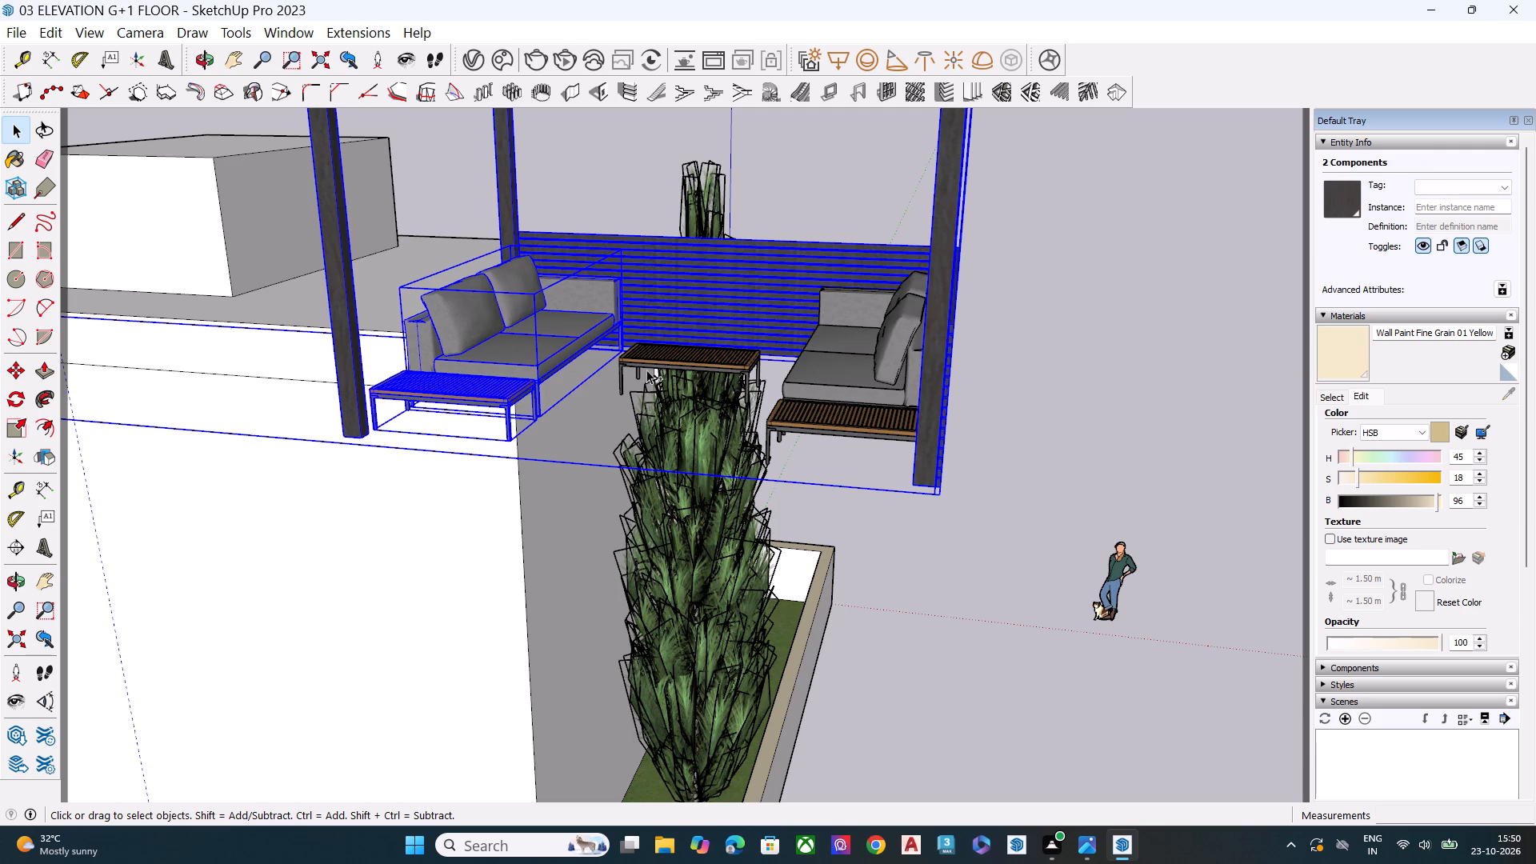
pyautogui.keyDown('ctrl'); pyautogui.click(684, 342); pyautogui.keyUp('ctrl')
pyautogui.keyDown('ctrl'); pyautogui.click(690, 356); pyautogui.keyUp('ctrl')
pyautogui.keyDown('ctrl'); pyautogui.click(846, 324); pyautogui.keyUp('ctrl')
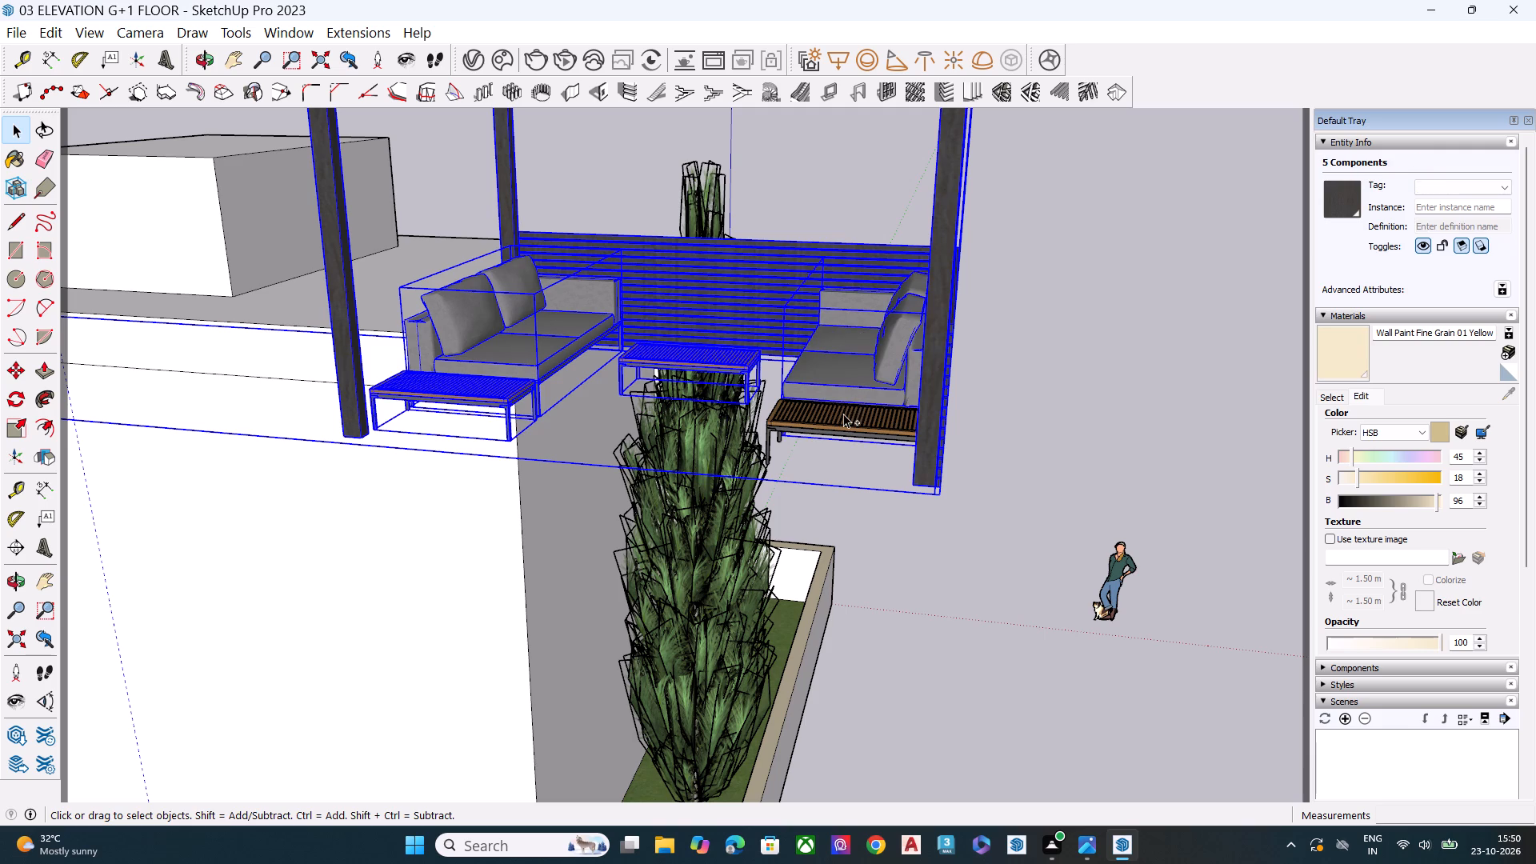
pyautogui.keyDown('ctrl'); pyautogui.click(843, 414); pyautogui.keyUp('ctrl')
pyautogui.rightClick(849, 419)
pyautogui.click(949, 611)
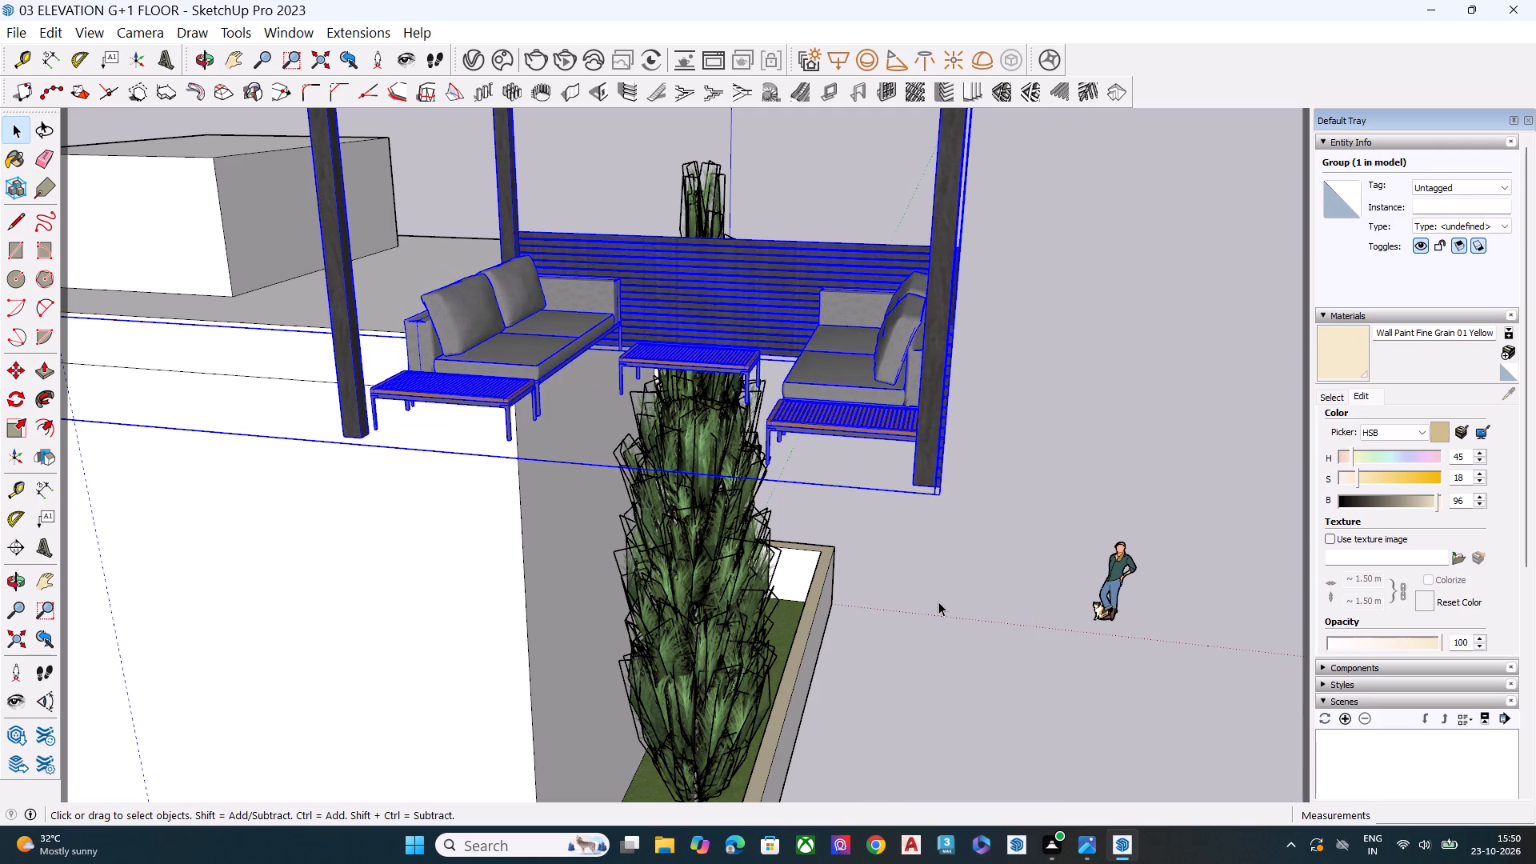
# Move the pergola group by its outer post base about 23' 5" onto the roof's side edge, beside the rooftop room.
pyautogui.scroll(-6, 1103, 130)
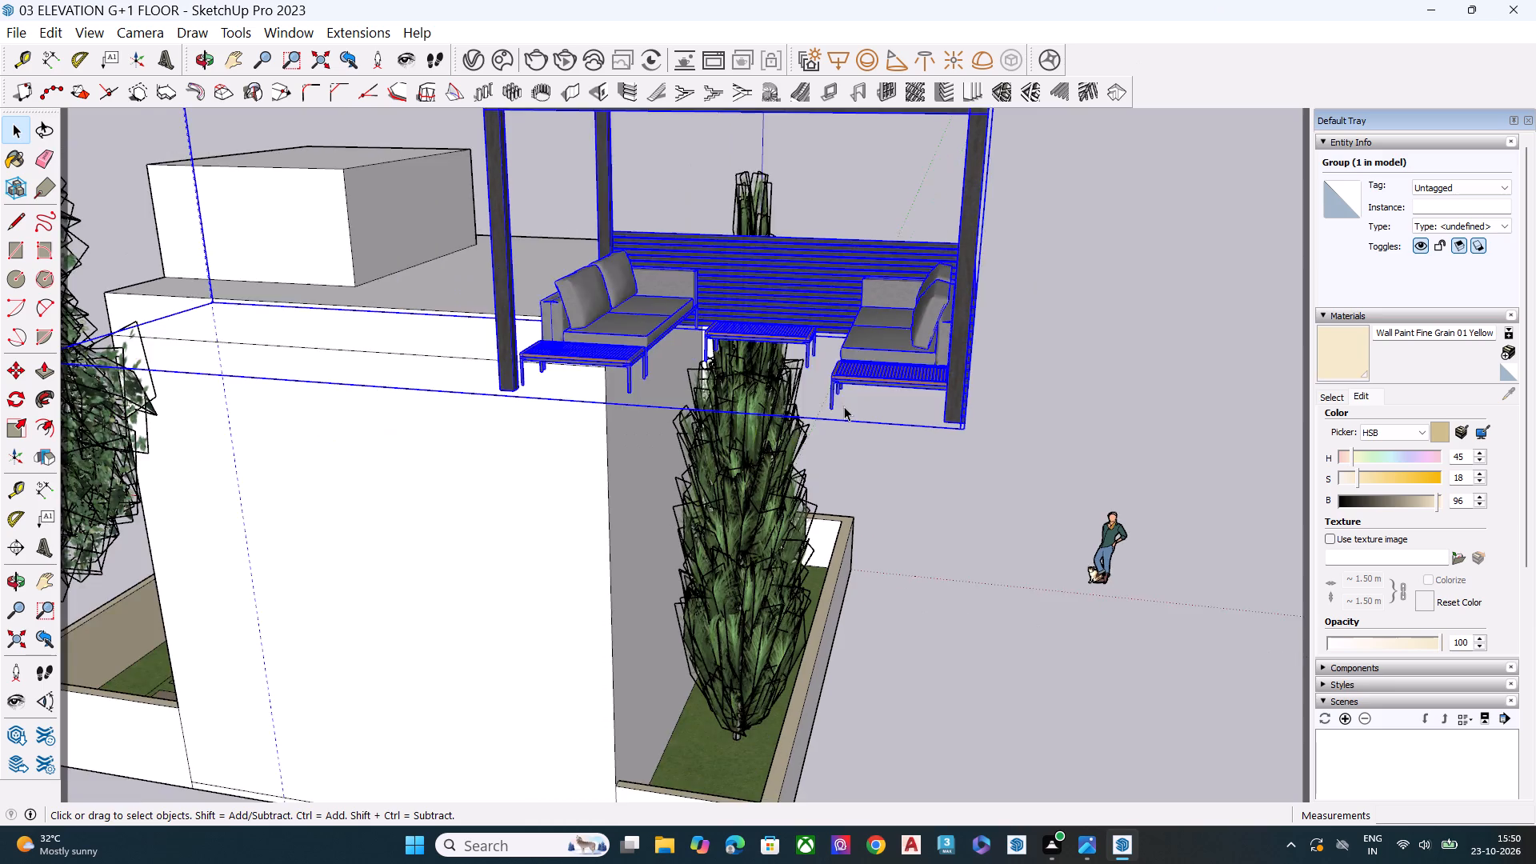
pyautogui.scroll(-2, 844, 406)
pyautogui.moveTo(774, 342); pyautogui.dragTo(809, 396, button='middle')
pyautogui.scroll(5, 906, 425)
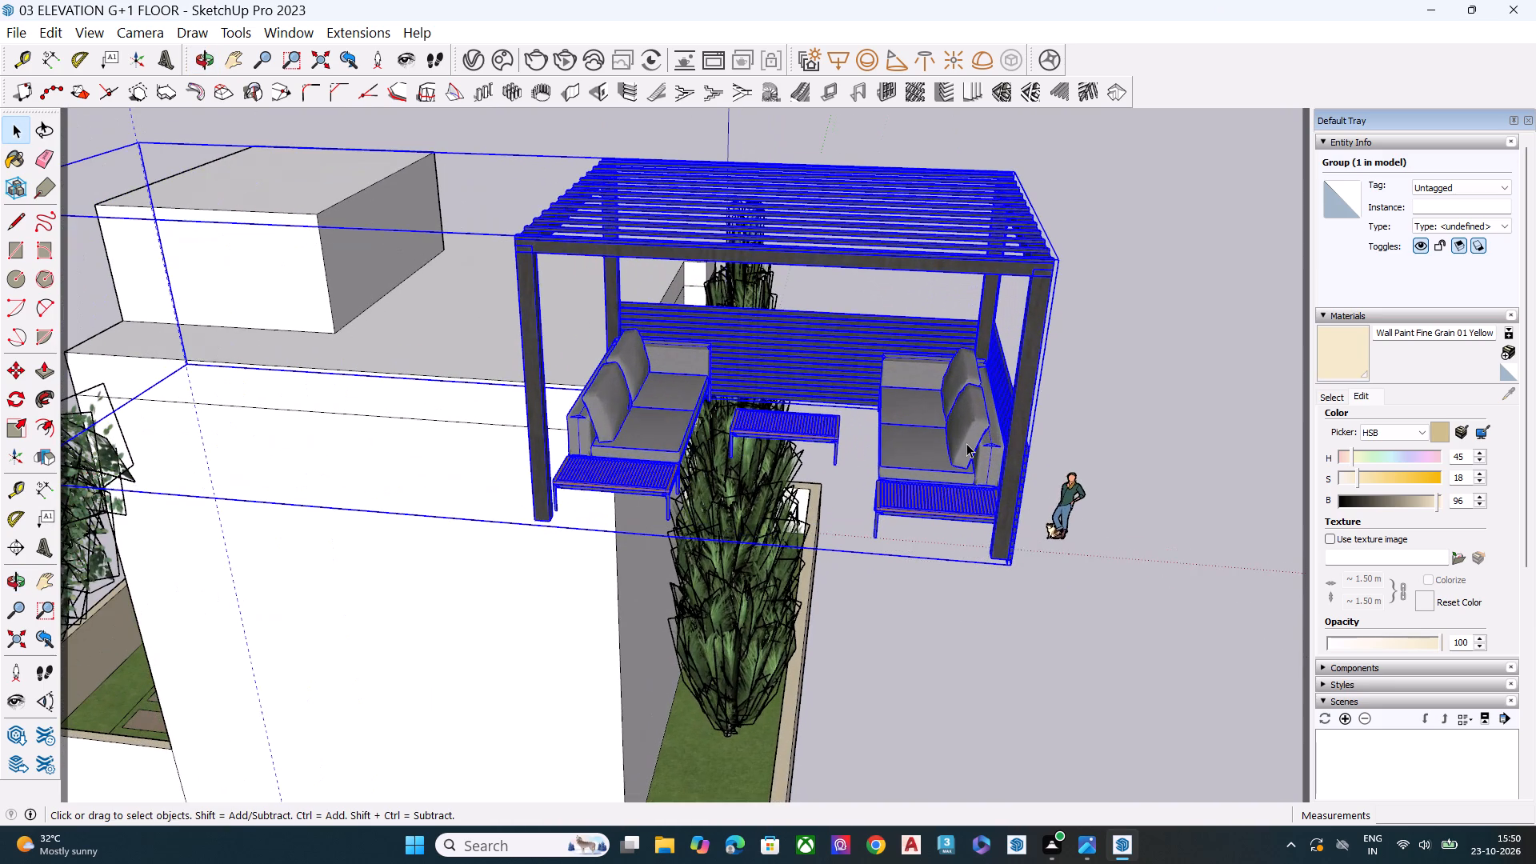
pyautogui.press('m')
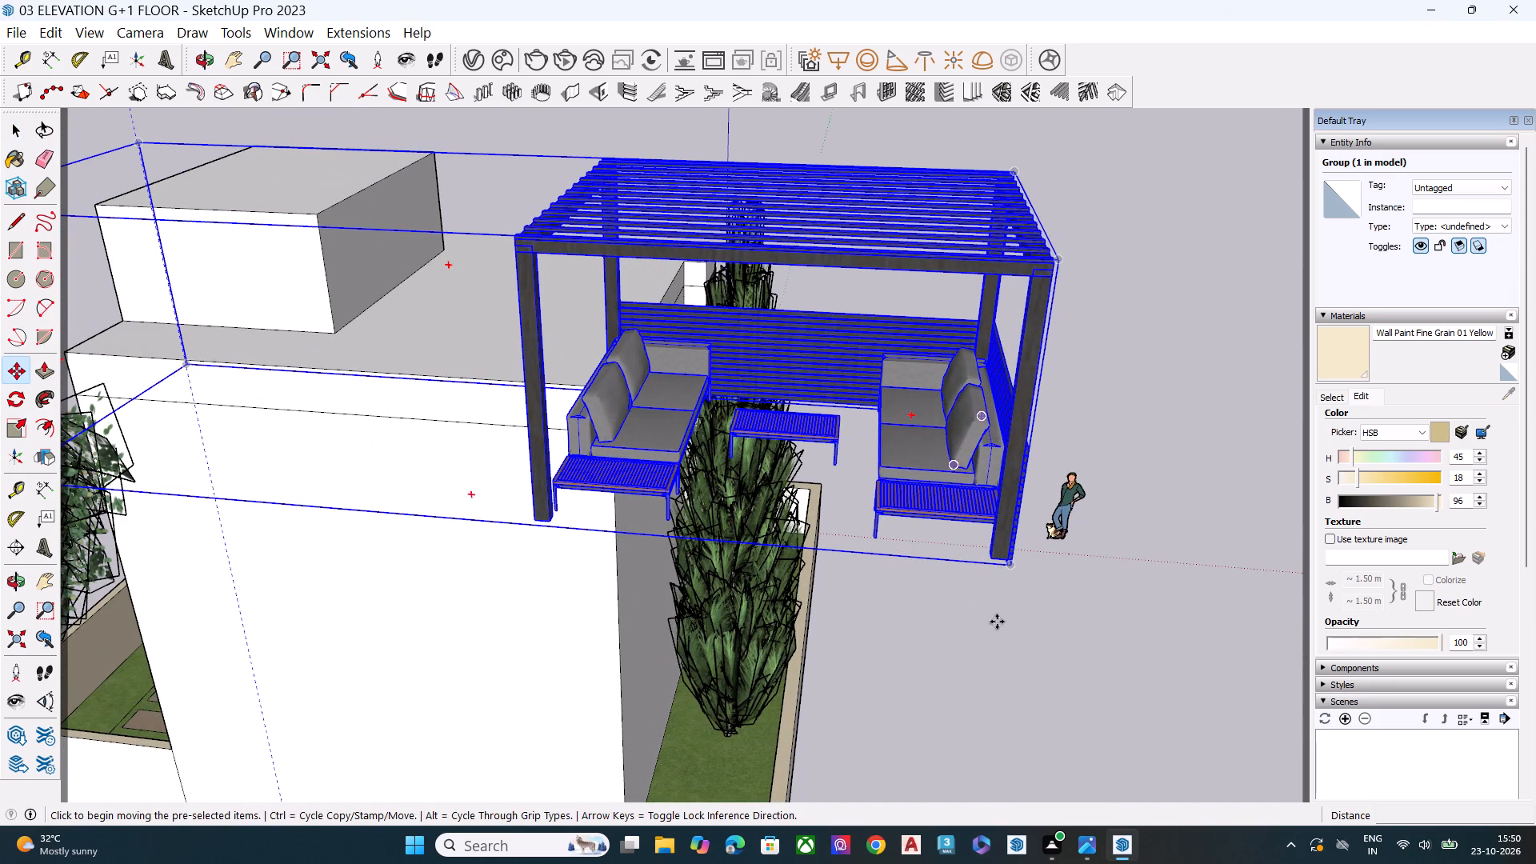
pyautogui.click(1011, 567)
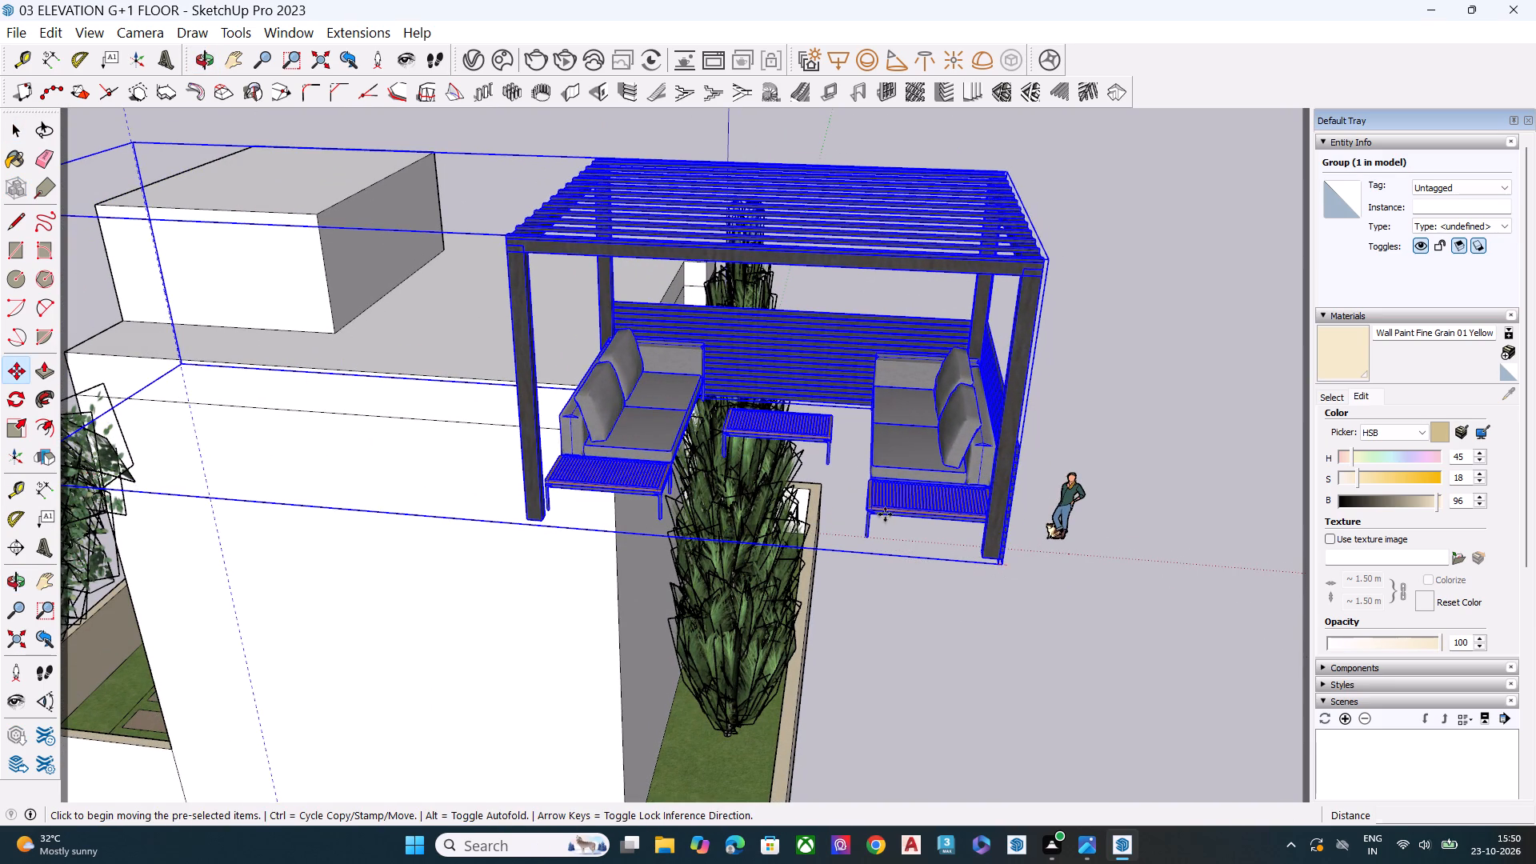
pyautogui.scroll(6, 622, 341)
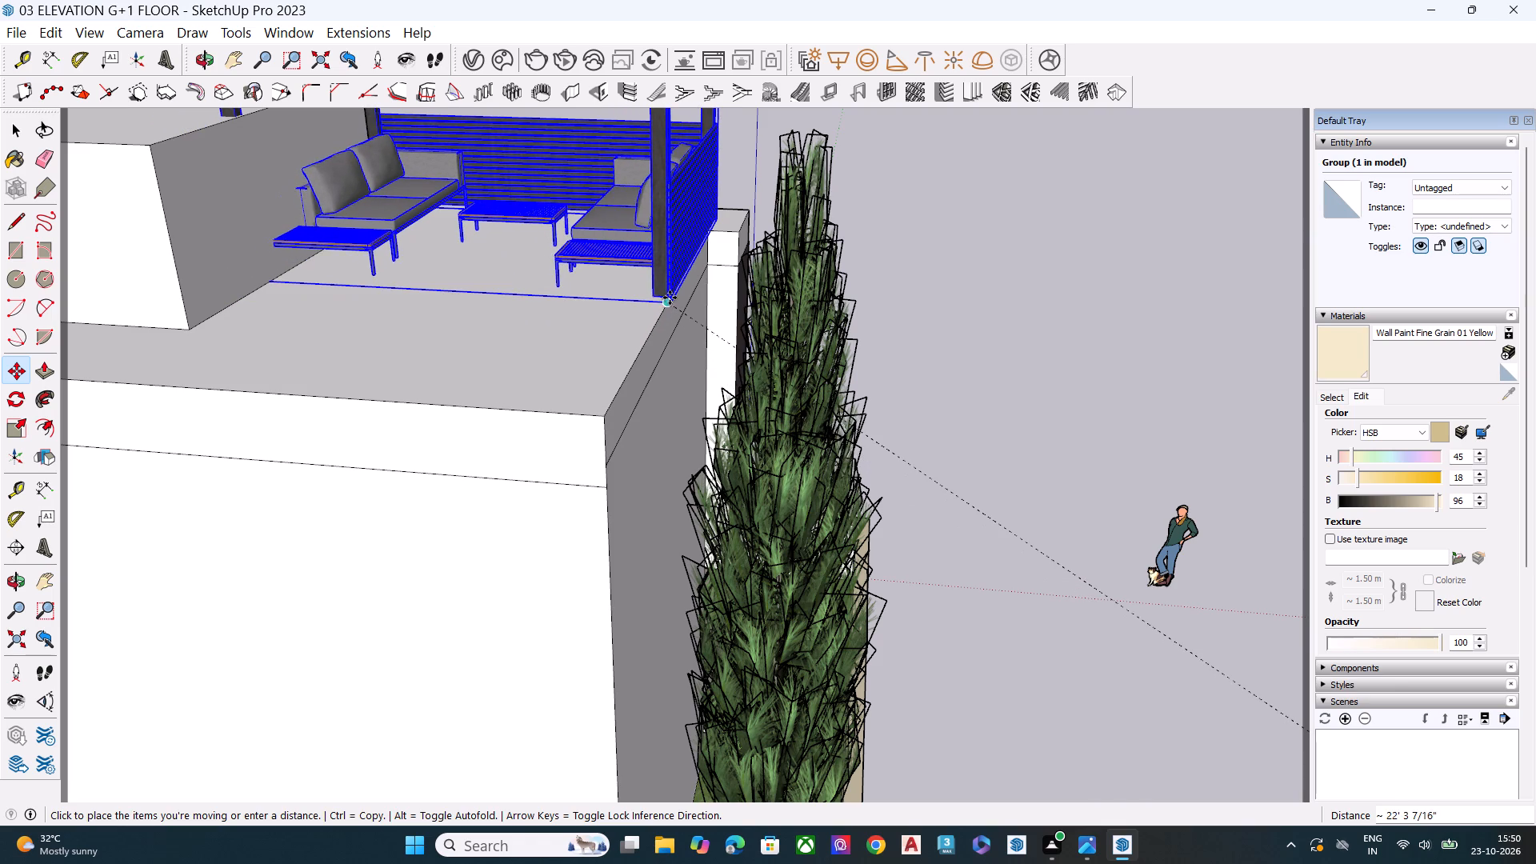
pyautogui.click(669, 294)
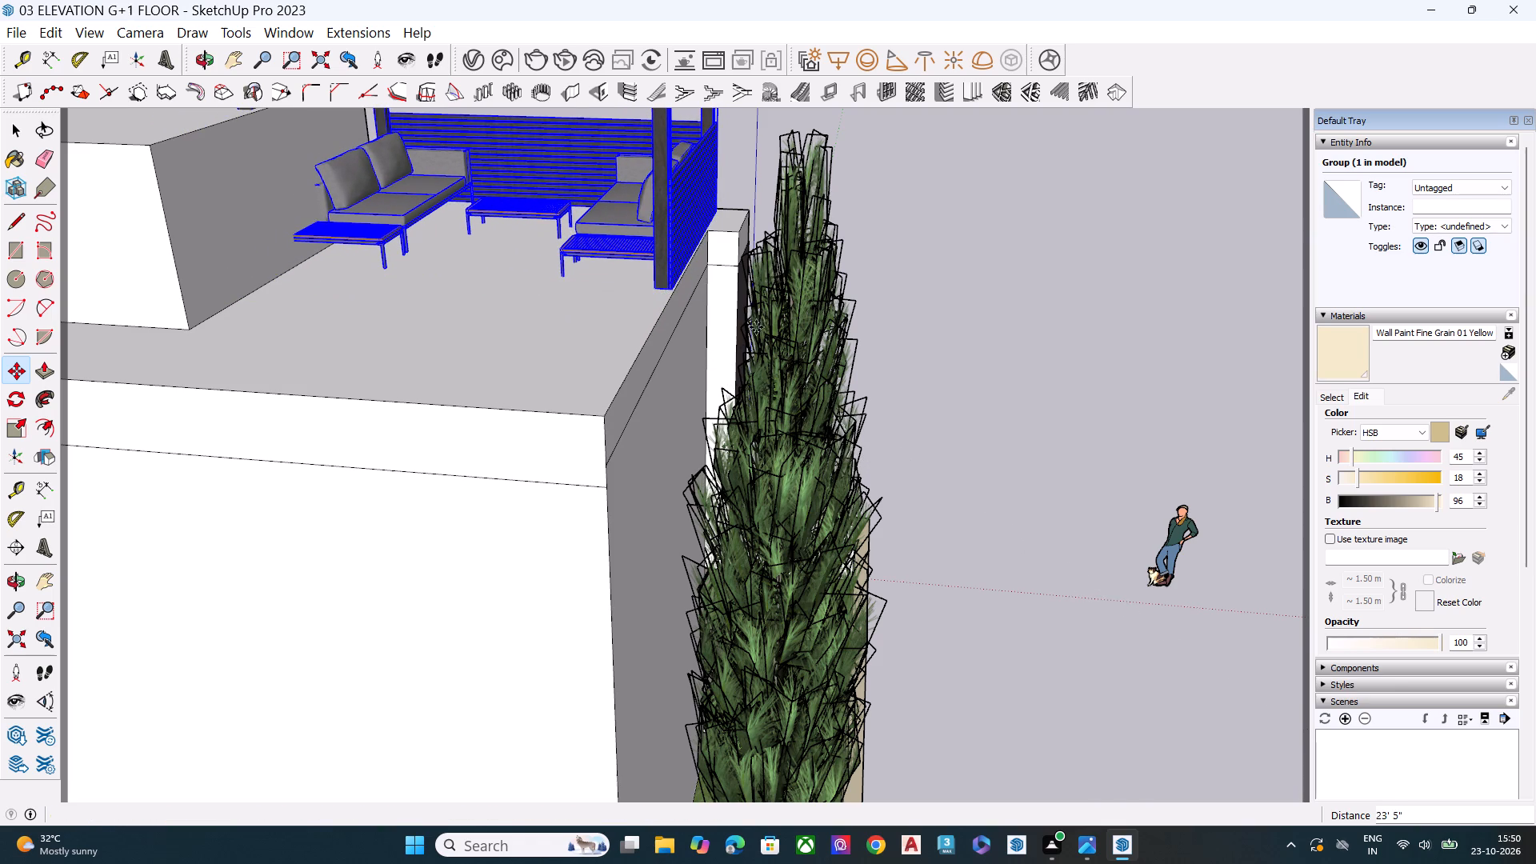
pyautogui.scroll(-3, 963, 490)
pyautogui.scroll(2, 986, 521)
pyautogui.scroll(-1, 986, 522)
pyautogui.scroll(1, 988, 523)
pyautogui.scroll(-3, 988, 523)
pyautogui.scroll(8, 577, 137)
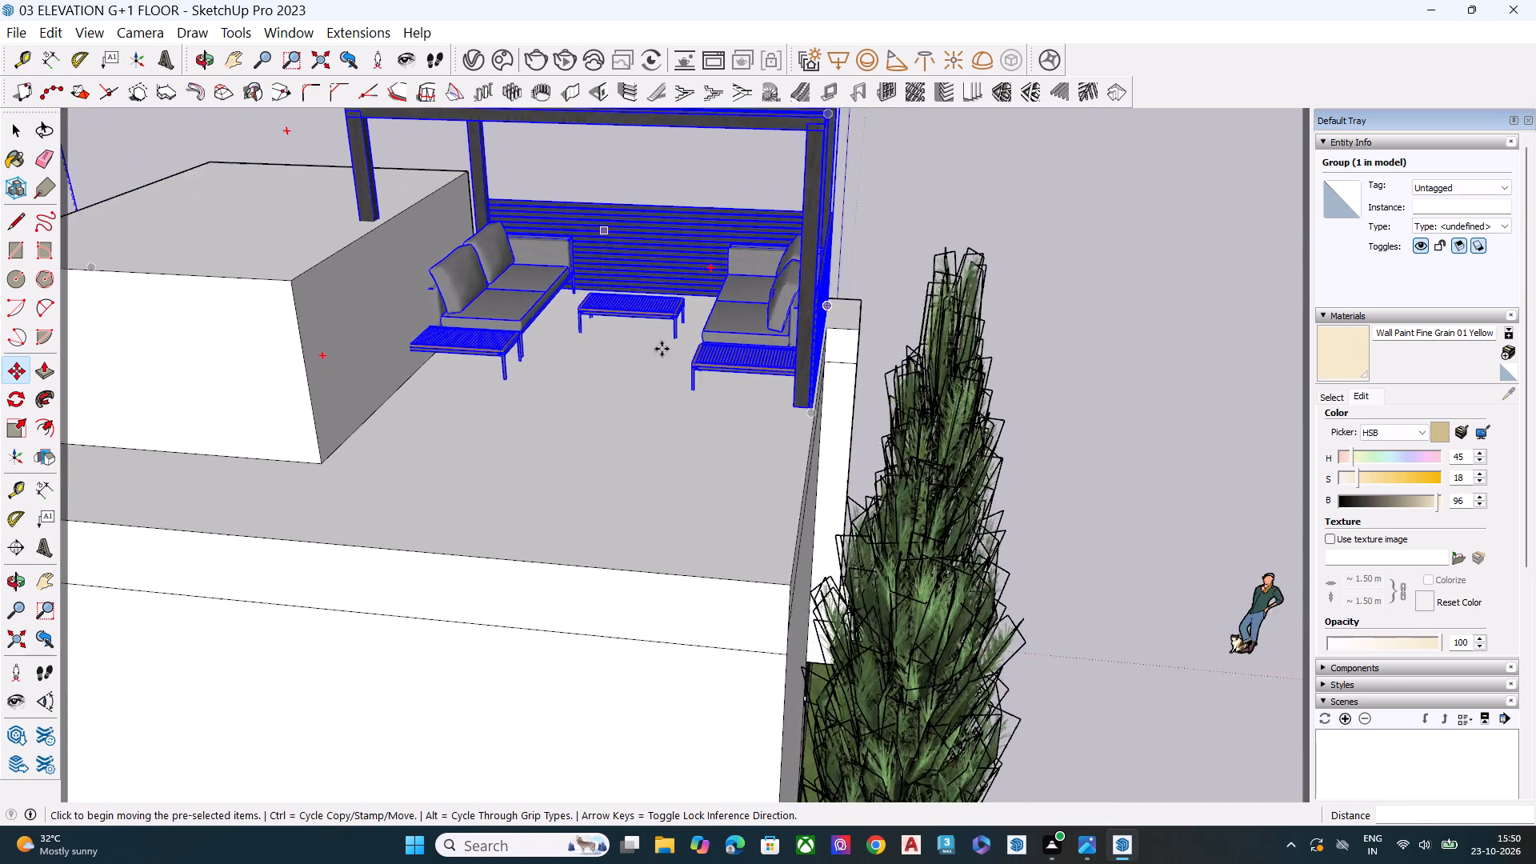
pyautogui.scroll(-1, 683, 378)
pyautogui.press('space')
# Scale the pergola group to fit beside the rooftop room: 0.95 along red, 1.29 along green, and 0.99 along red again.
pyautogui.press('s')
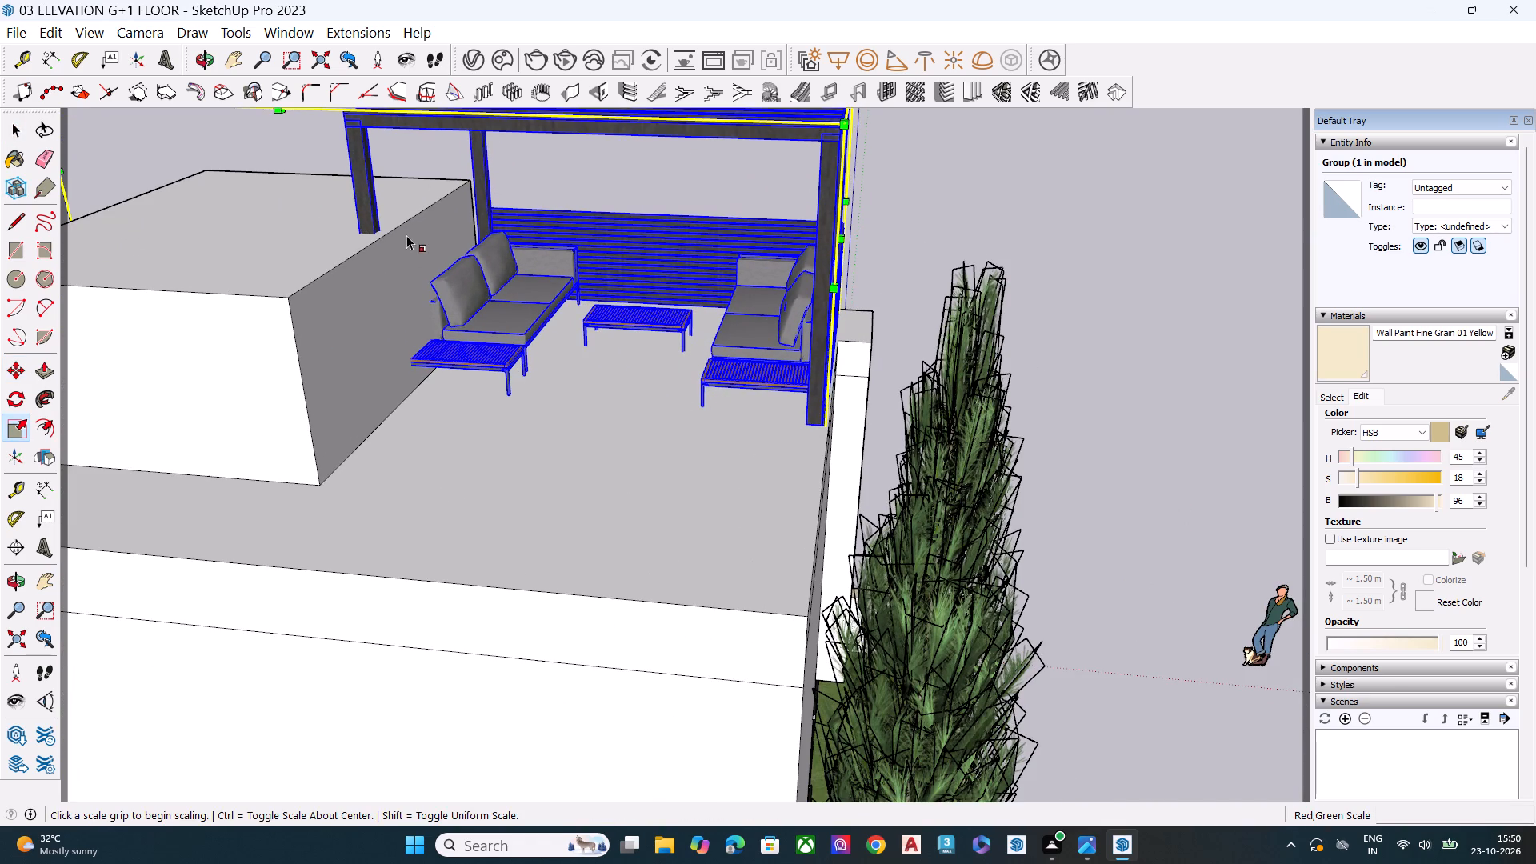
pyautogui.scroll(-7, 426, 325)
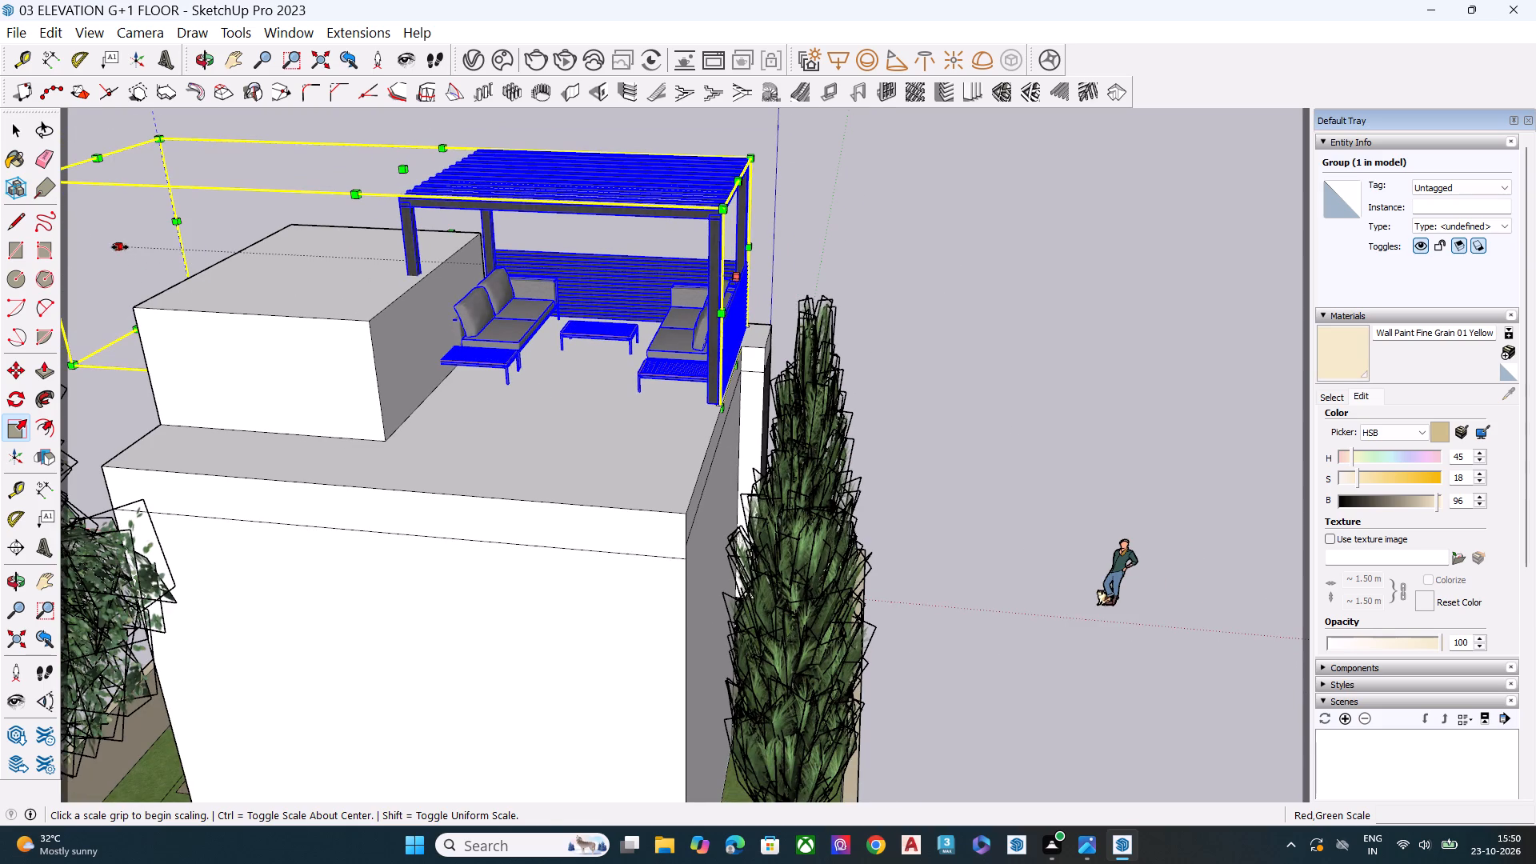
pyautogui.click(118, 247)
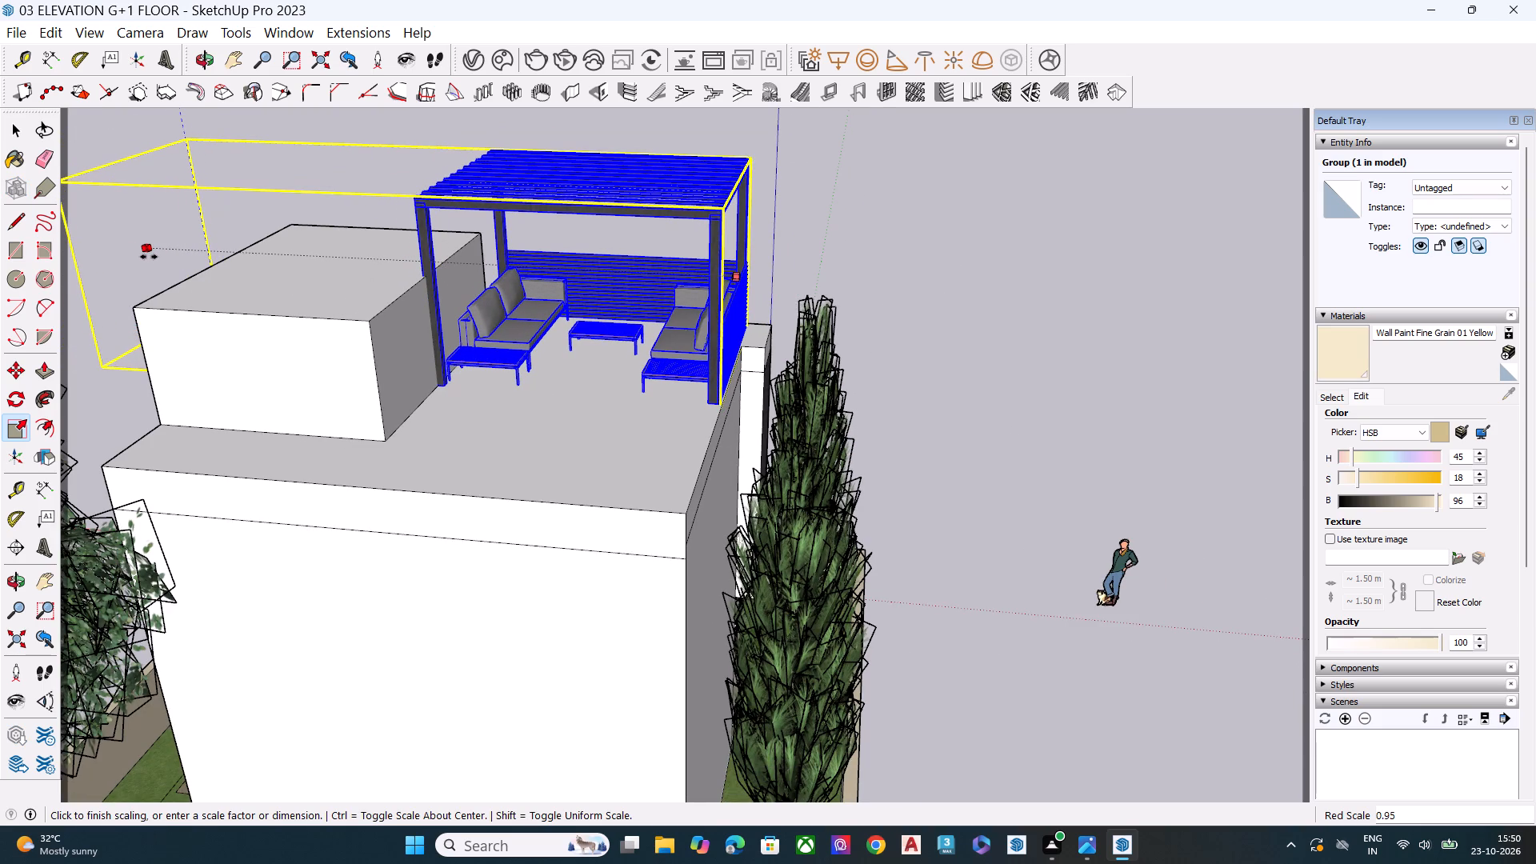
pyautogui.click(149, 257)
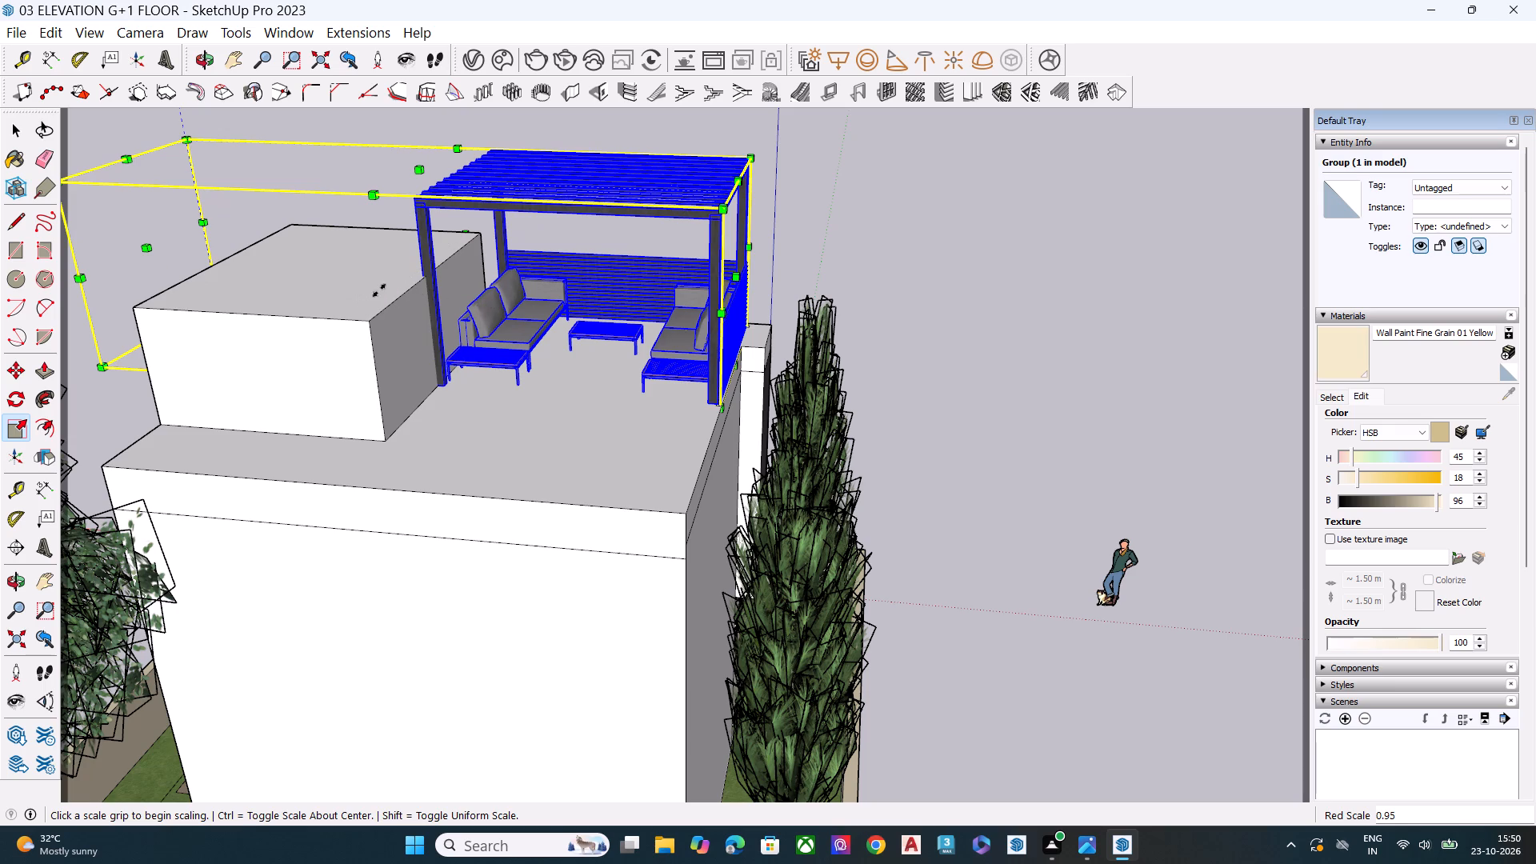
pyautogui.click(381, 293)
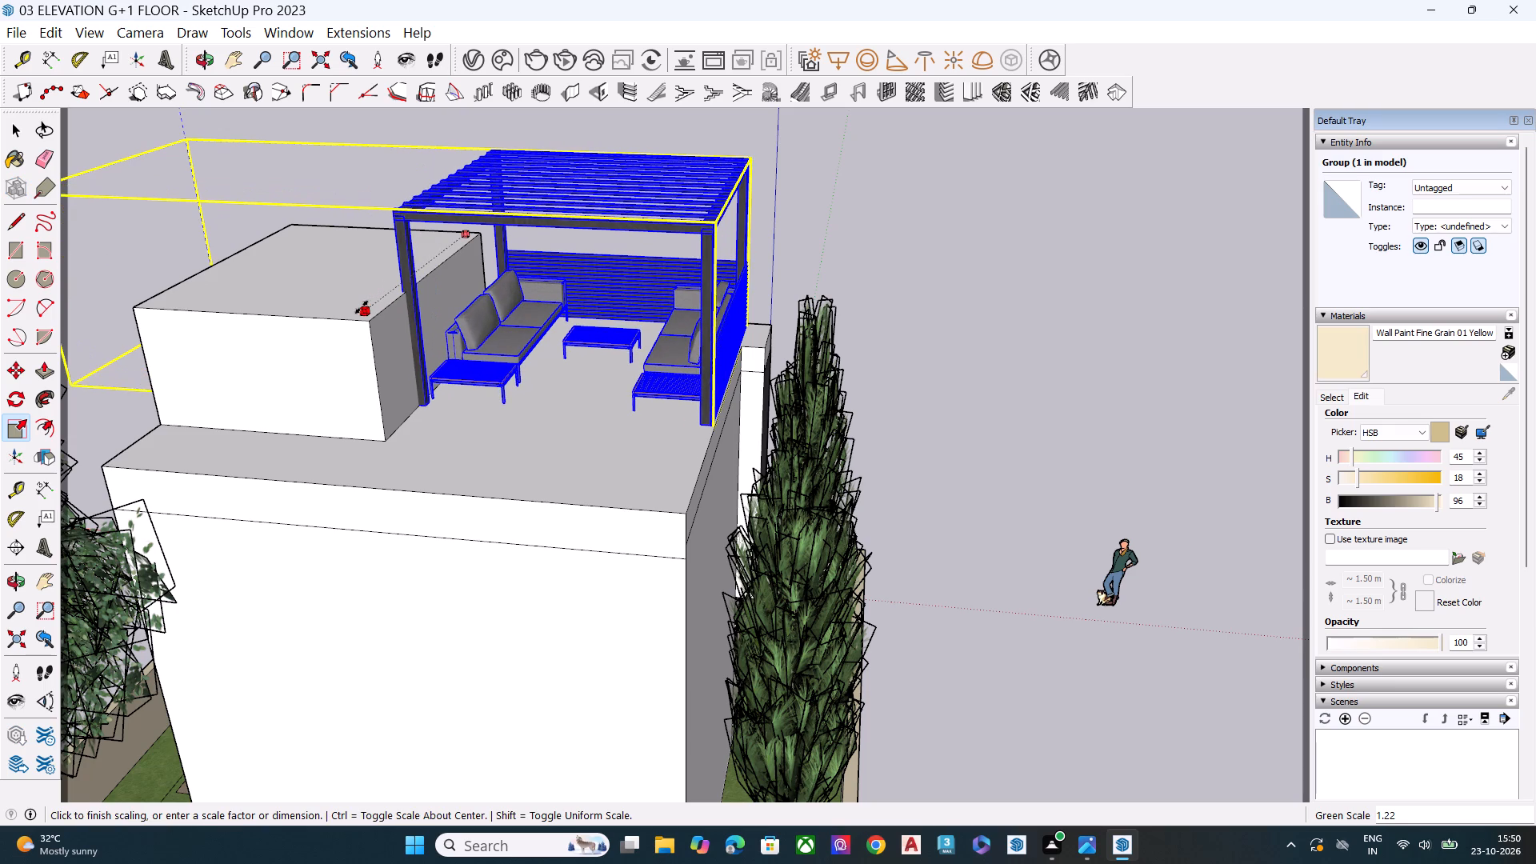
pyautogui.click(356, 315)
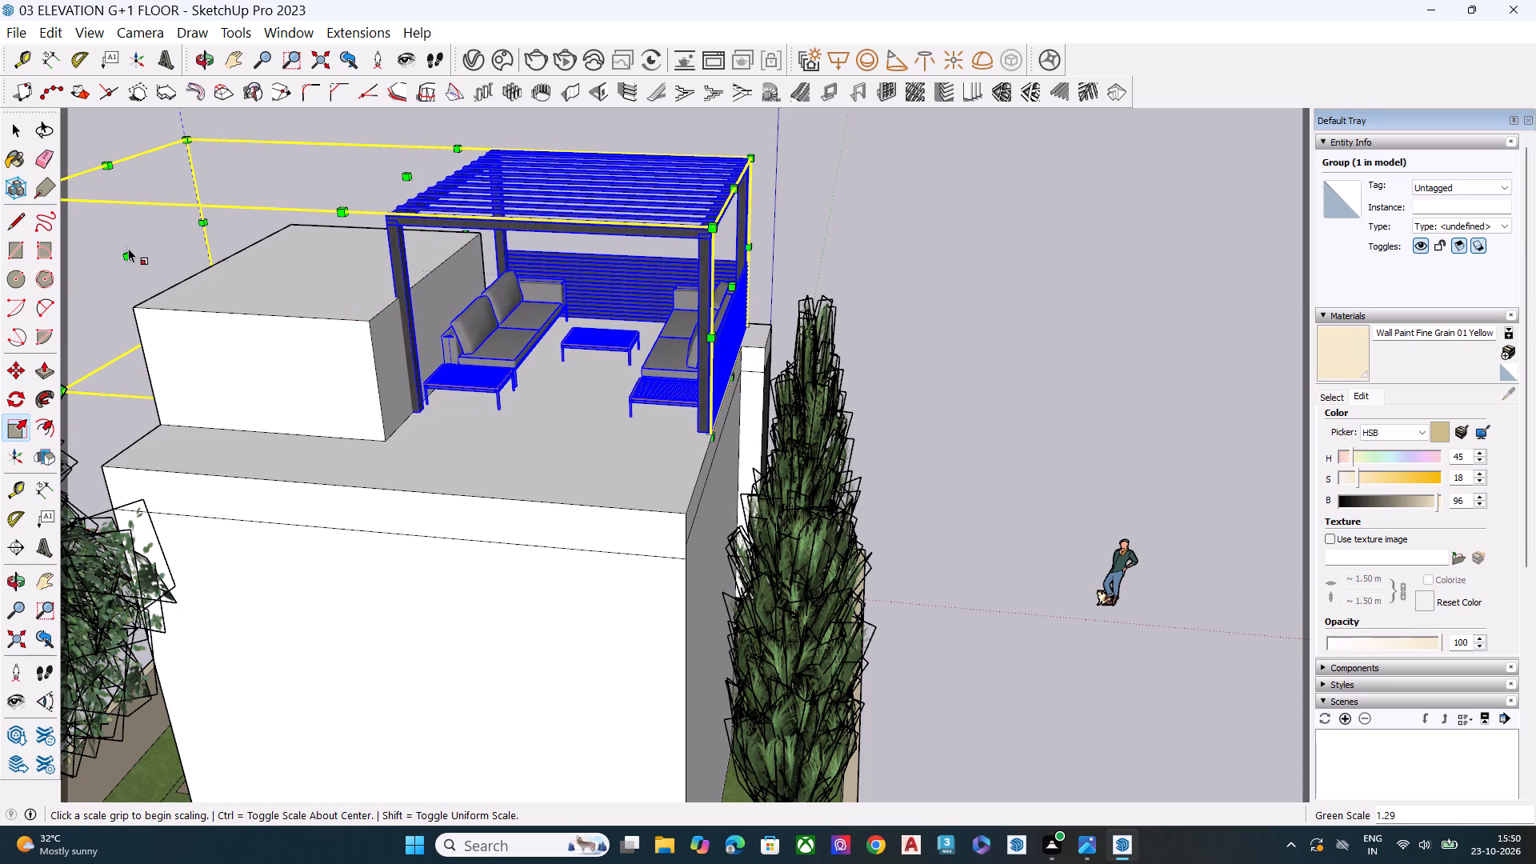
pyautogui.moveTo(125, 248); pyautogui.dragTo(134, 253)
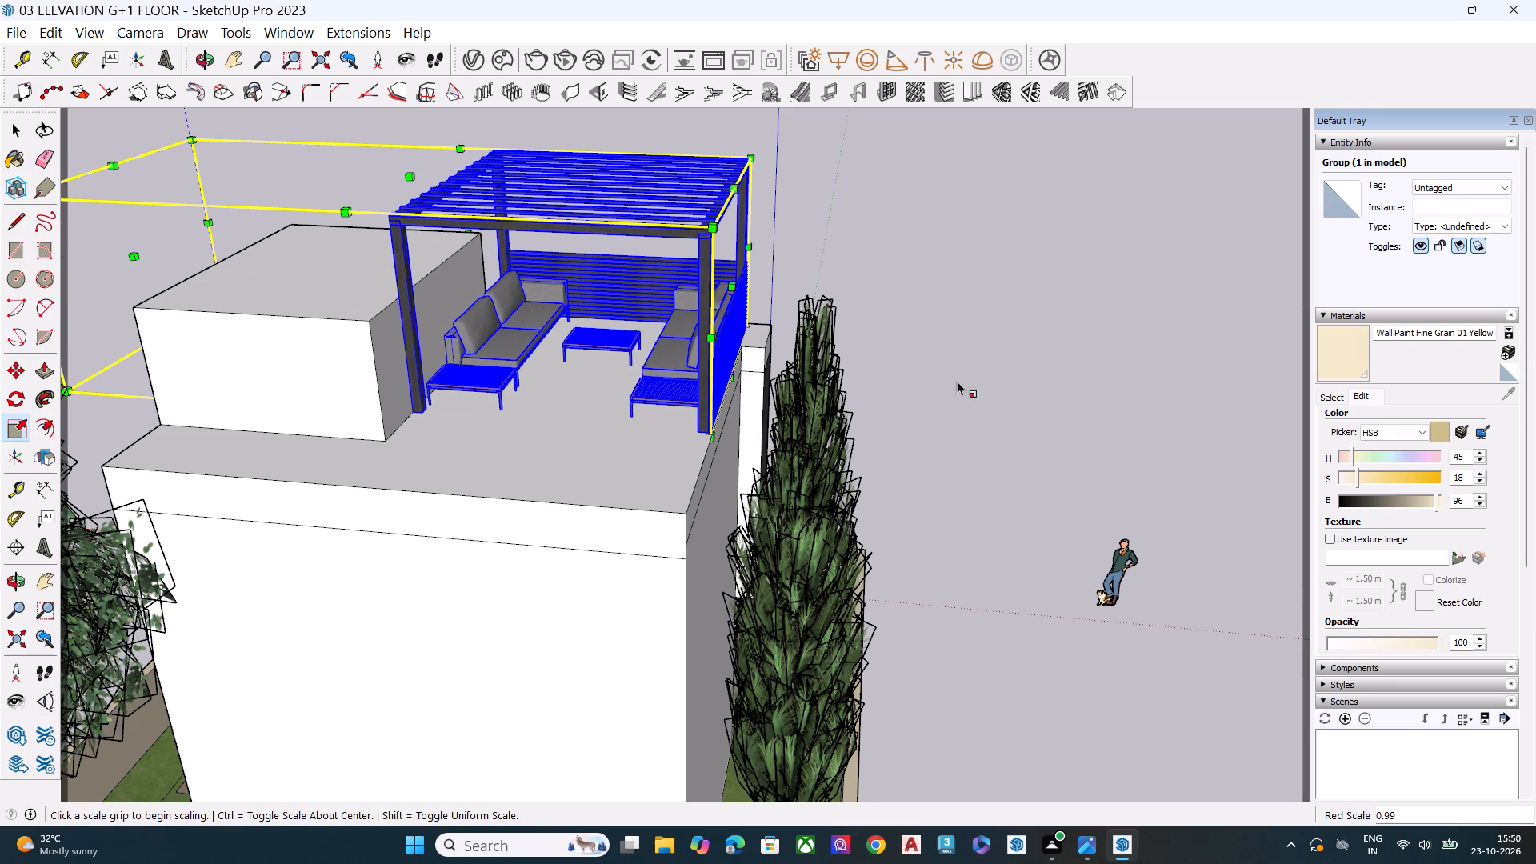
pyautogui.press('space')
pyautogui.click(984, 345)
# Move the pergola group slightly inward from the front roof edge, using its slatted front wall's lower corner as the base point.
pyautogui.moveTo(975, 400); pyautogui.dragTo(356, 470, button='middle')
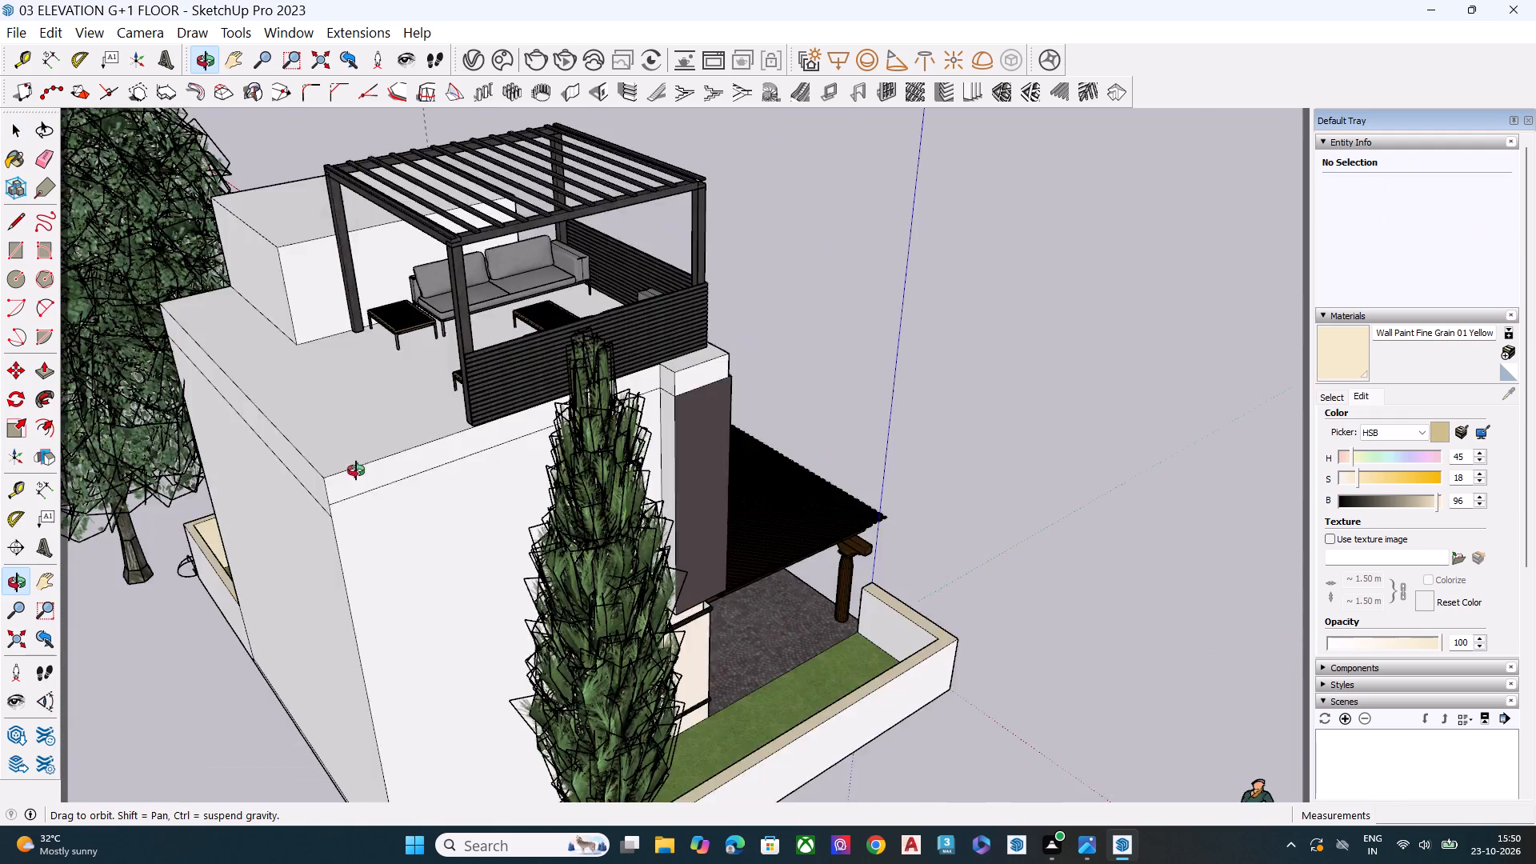
pyautogui.moveTo(356, 470); pyautogui.dragTo(294, 466, button='middle')
pyautogui.moveTo(759, 429); pyautogui.dragTo(399, 367, button='middle')
pyautogui.scroll(8, 666, 198)
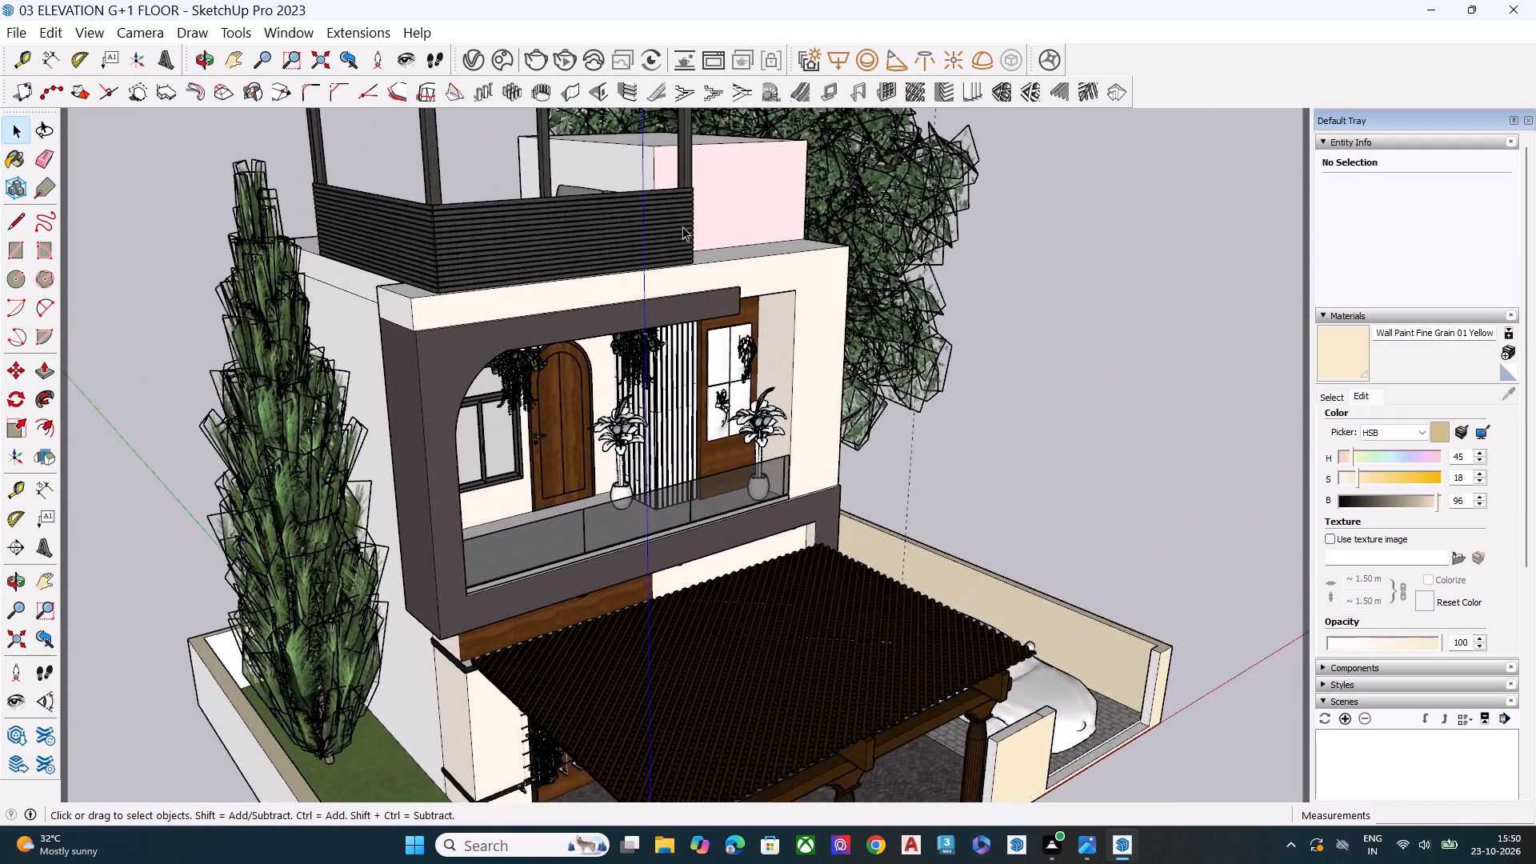
pyautogui.moveTo(706, 243); pyautogui.dragTo(618, 365, button='middle')
pyautogui.scroll(4, 626, 326)
pyautogui.scroll(-1, 632, 317)
pyautogui.scroll(3, 632, 317)
pyautogui.click(652, 301)
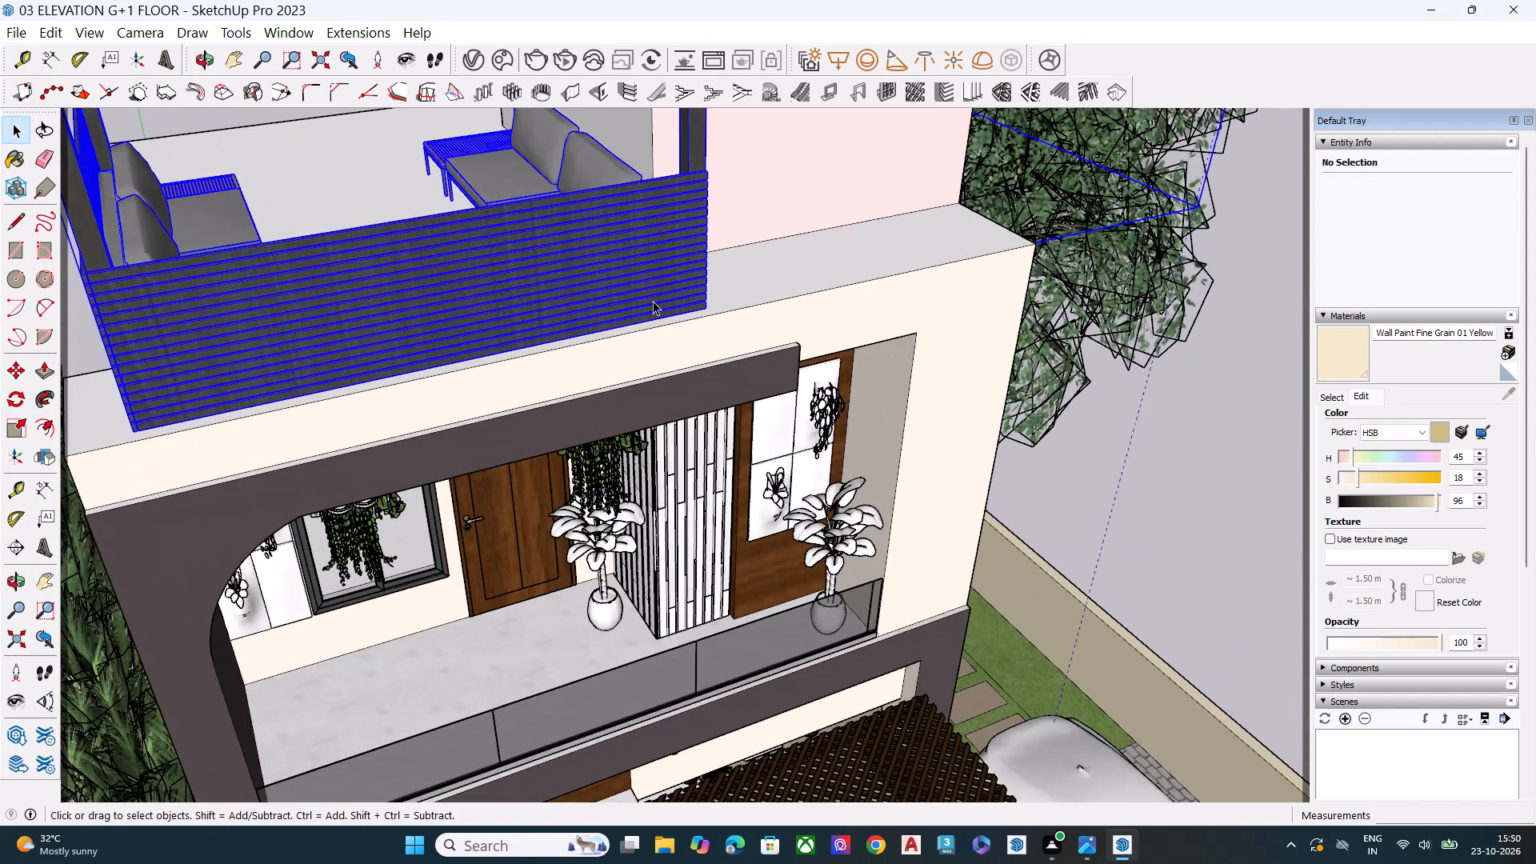
pyautogui.press('m')
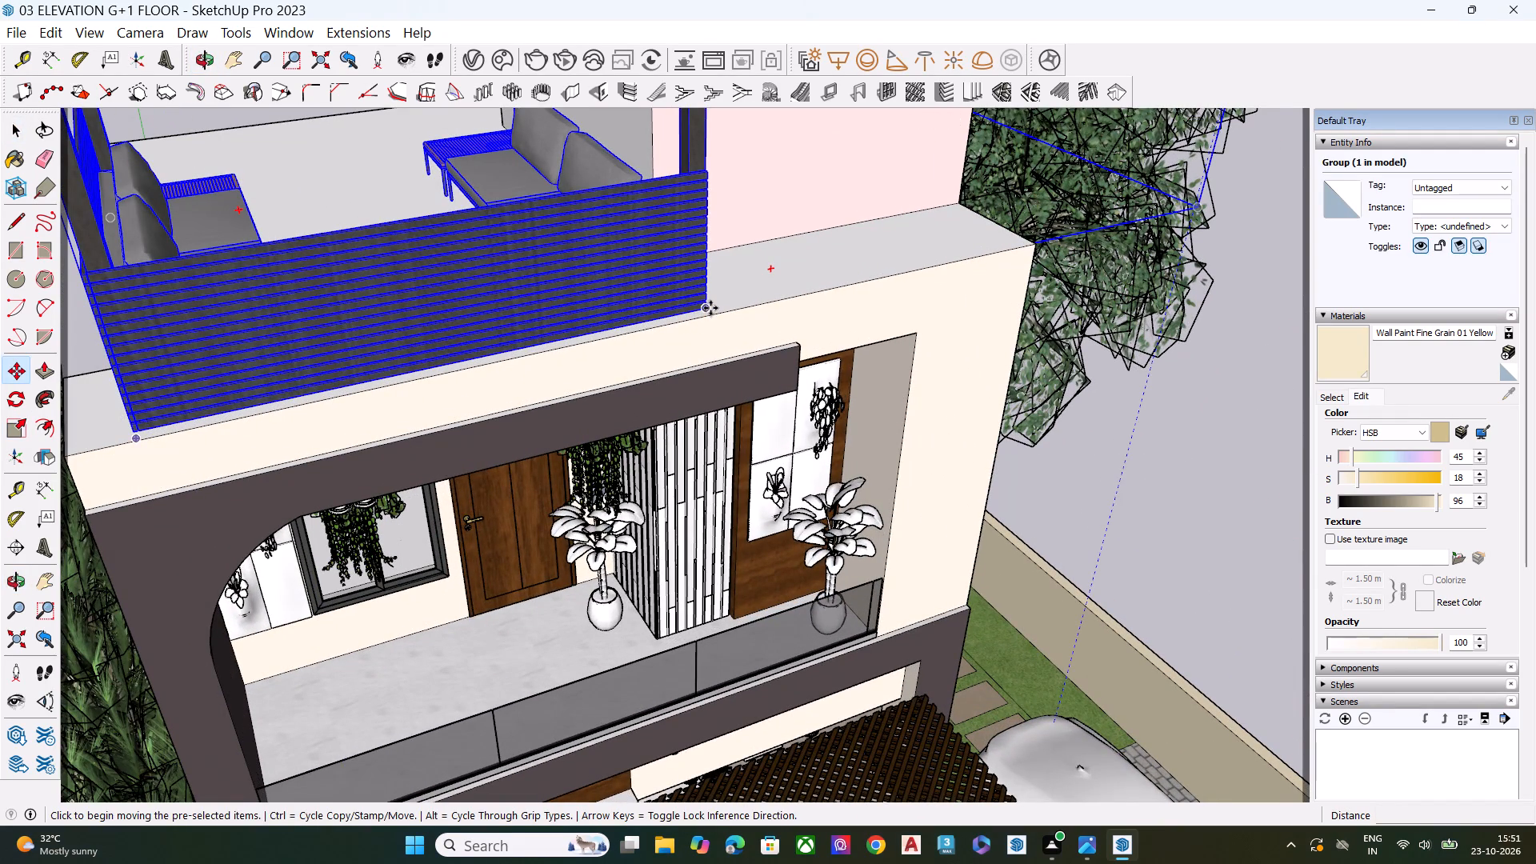
pyautogui.click(710, 308)
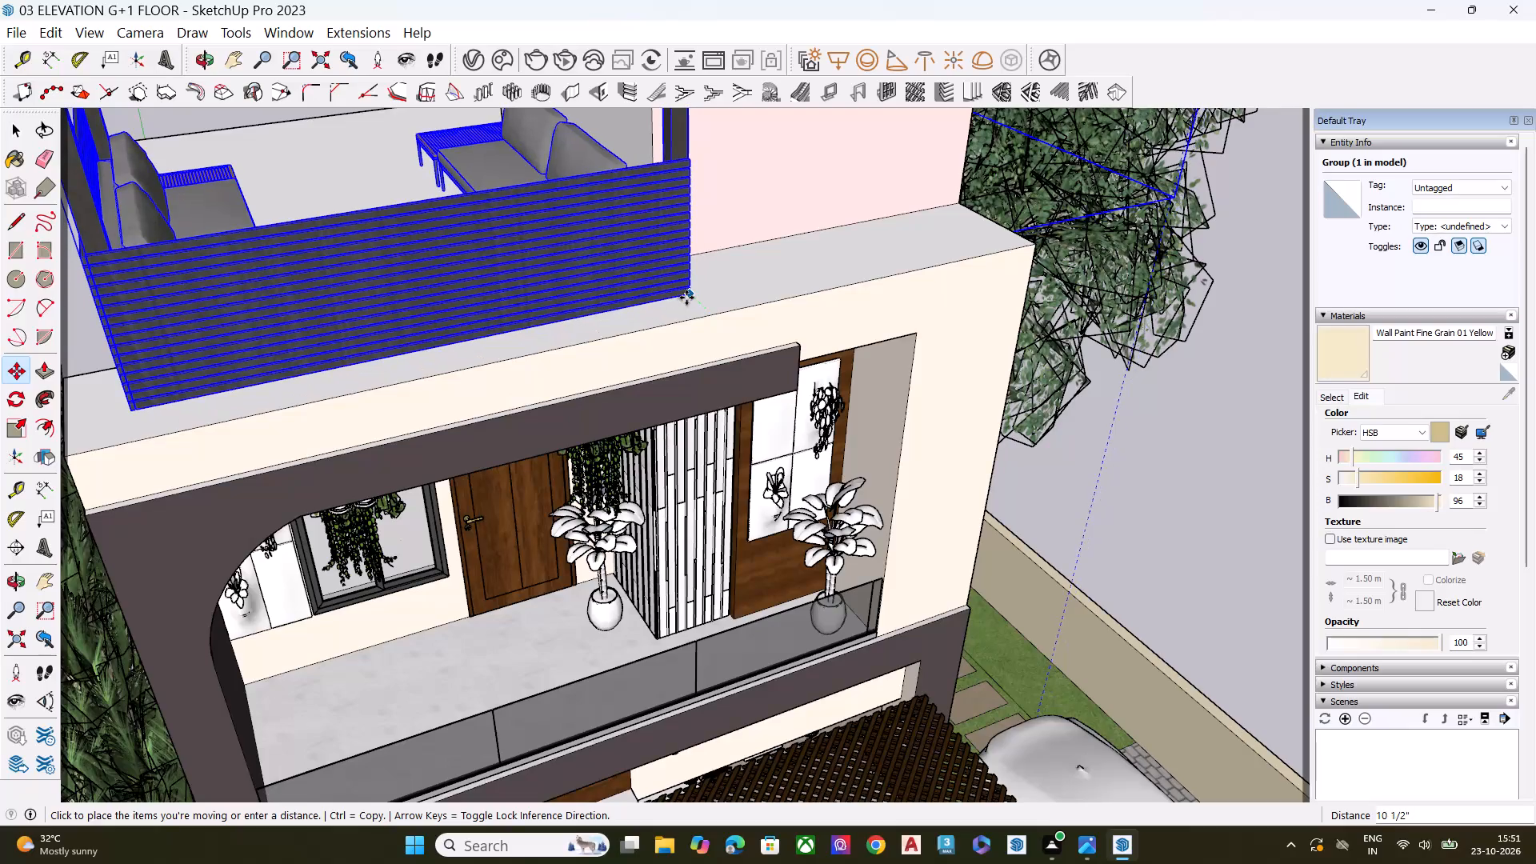
pyautogui.click(676, 304)
pyautogui.press('space')
# Copy the balcony's glass railing up to the roof, placing its lower corner at the end of the pergola's slatted front wall.
pyautogui.scroll(-3, 882, 318)
pyautogui.scroll(1, 957, 328)
pyautogui.scroll(-3, 976, 332)
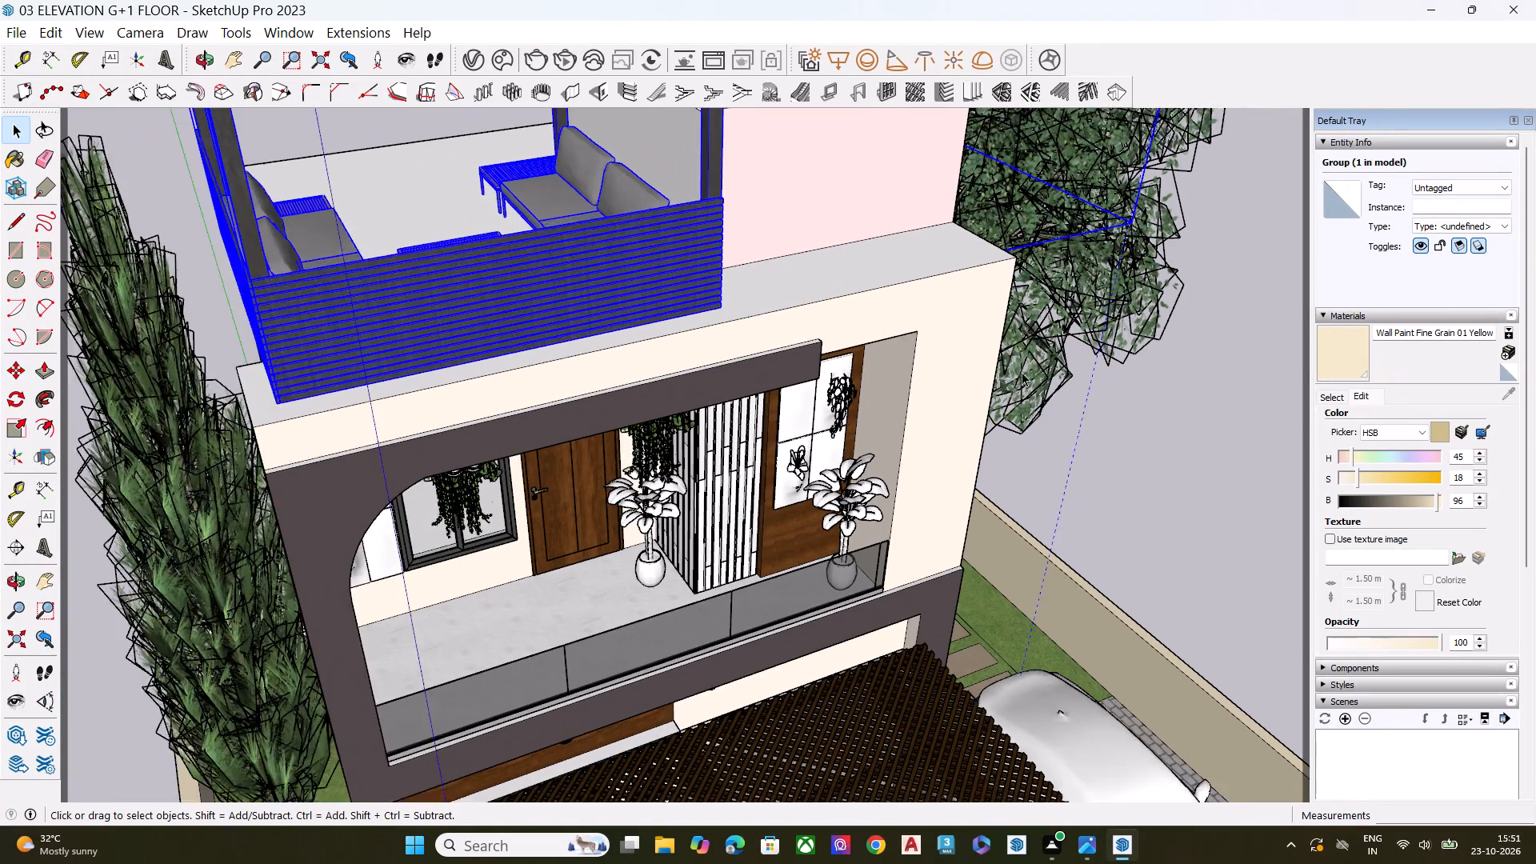
pyautogui.moveTo(1018, 486); pyautogui.dragTo(961, 398, button='middle')
pyautogui.click(1268, 434)
pyautogui.click(806, 570)
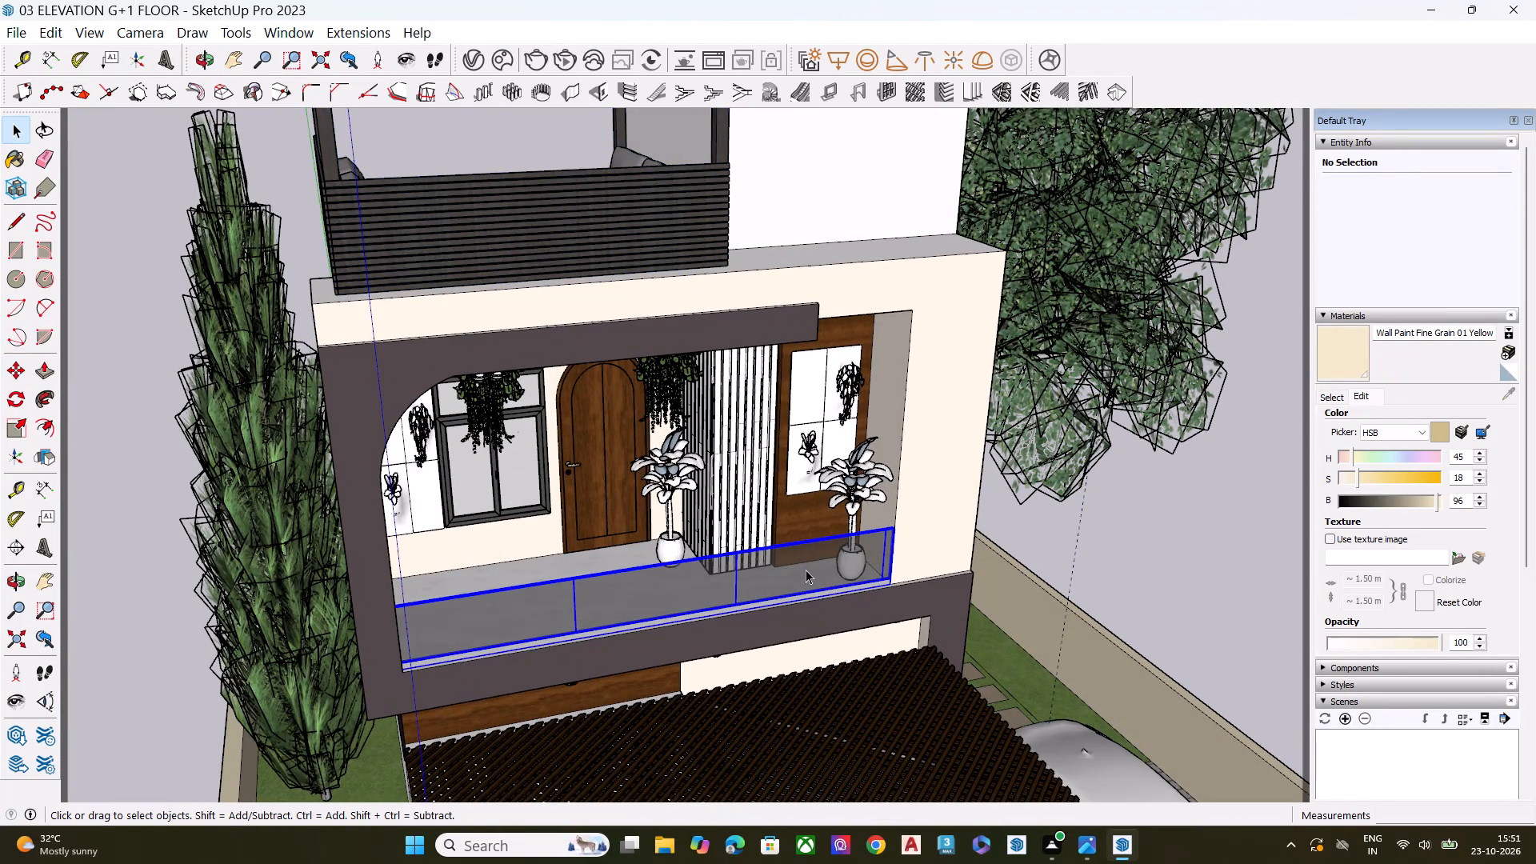
pyautogui.press('m')
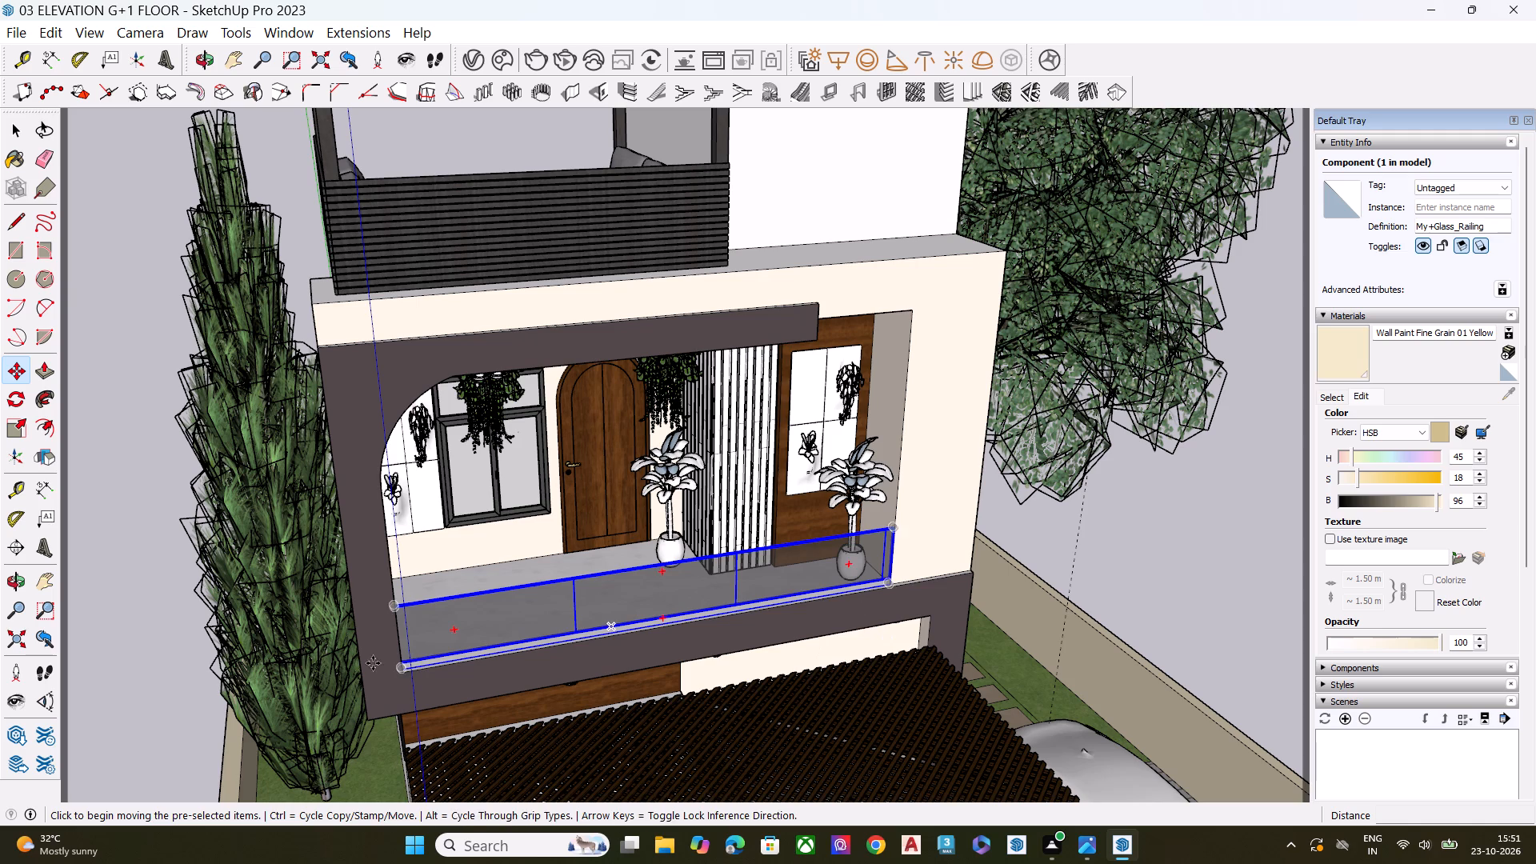
pyautogui.click(398, 672)
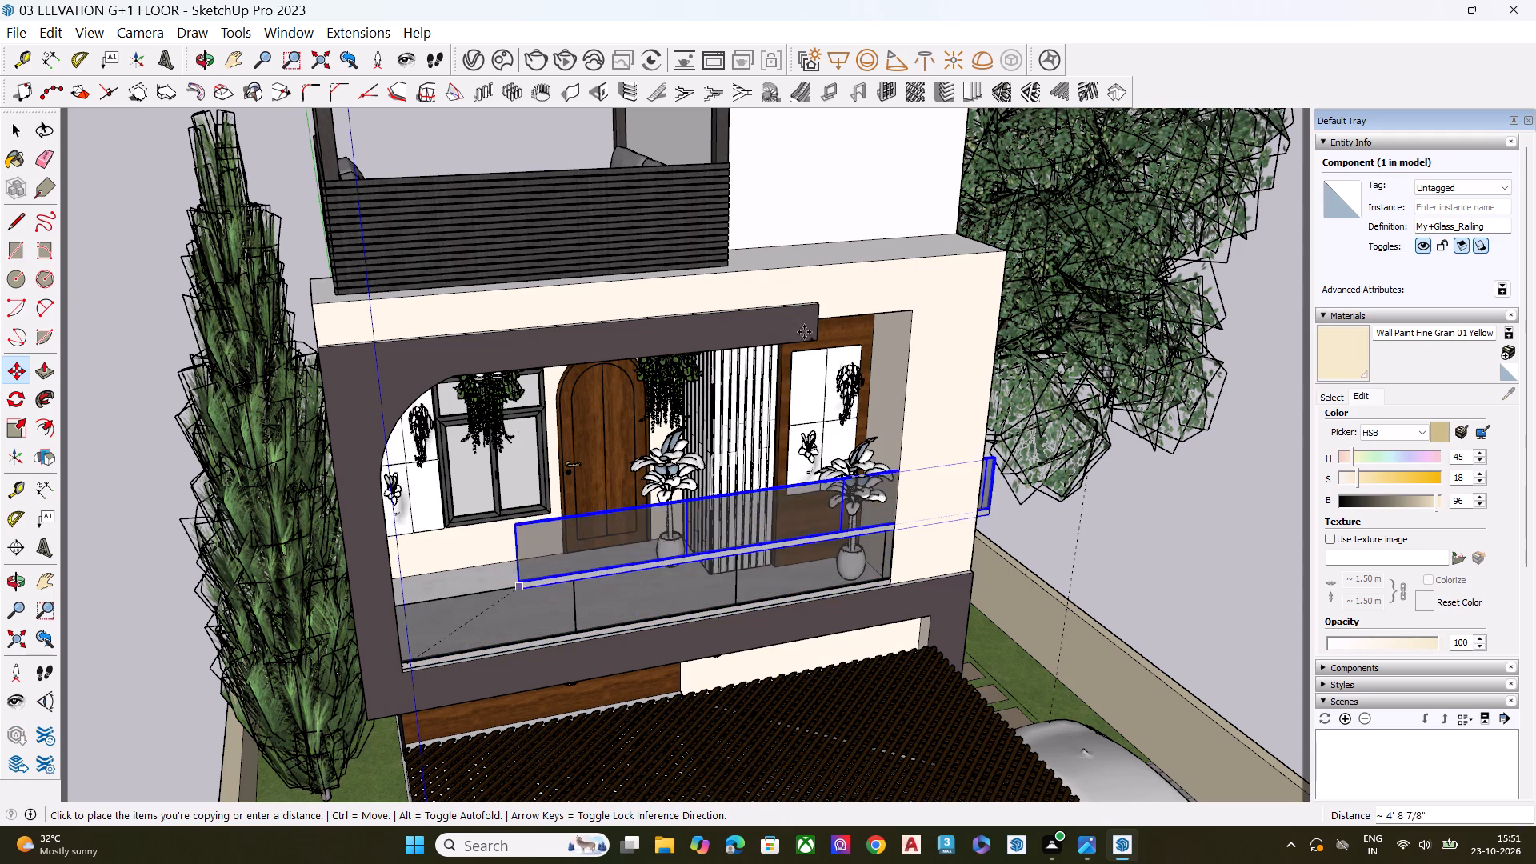
pyautogui.scroll(8, 771, 238)
pyautogui.scroll(-1, 747, 264)
pyautogui.moveTo(742, 282); pyautogui.dragTo(736, 382, button='middle')
pyautogui.scroll(1, 726, 375)
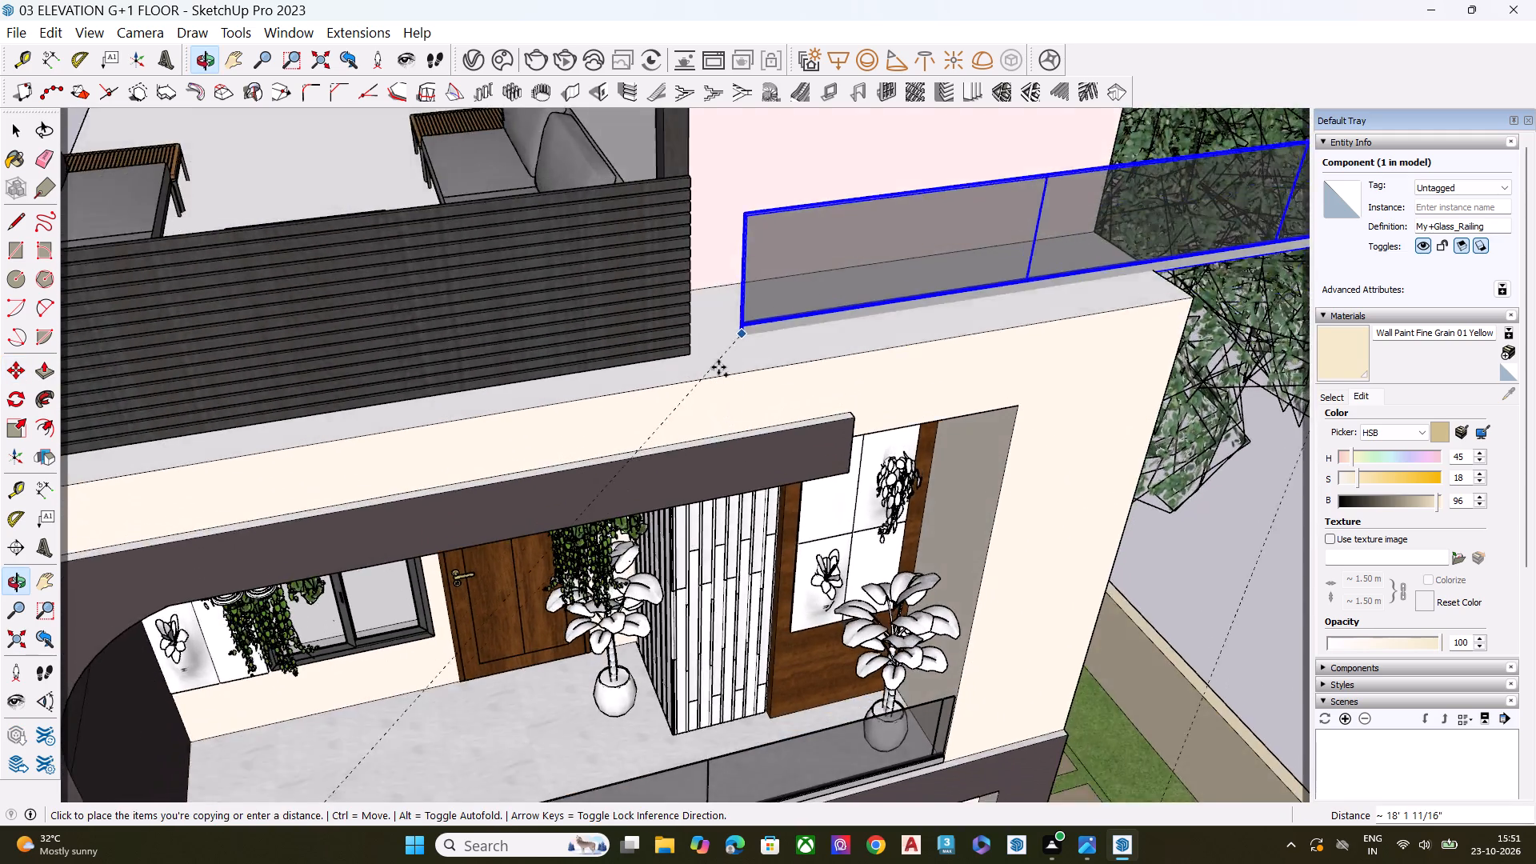
pyautogui.scroll(4, 718, 367)
pyautogui.scroll(-1, 699, 350)
pyautogui.scroll(2, 702, 354)
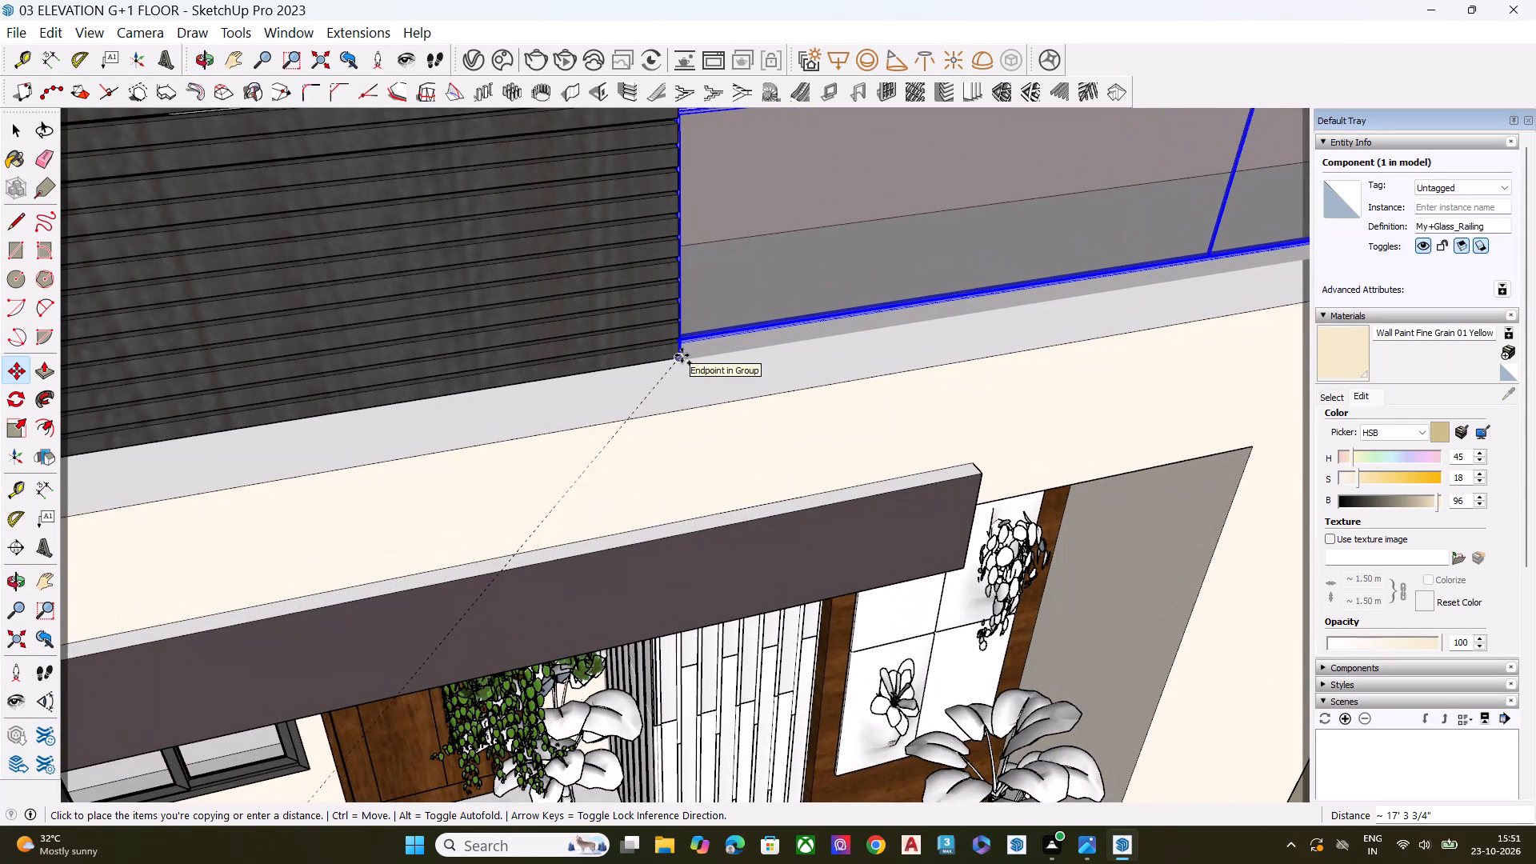
pyautogui.click(682, 355)
# Move the copied glass railing about 13' 2" so it starts at the front roof corner nearest the tall conifer.
pyautogui.scroll(-8, 568, 418)
pyautogui.scroll(1, 617, 395)
pyautogui.scroll(-2, 617, 395)
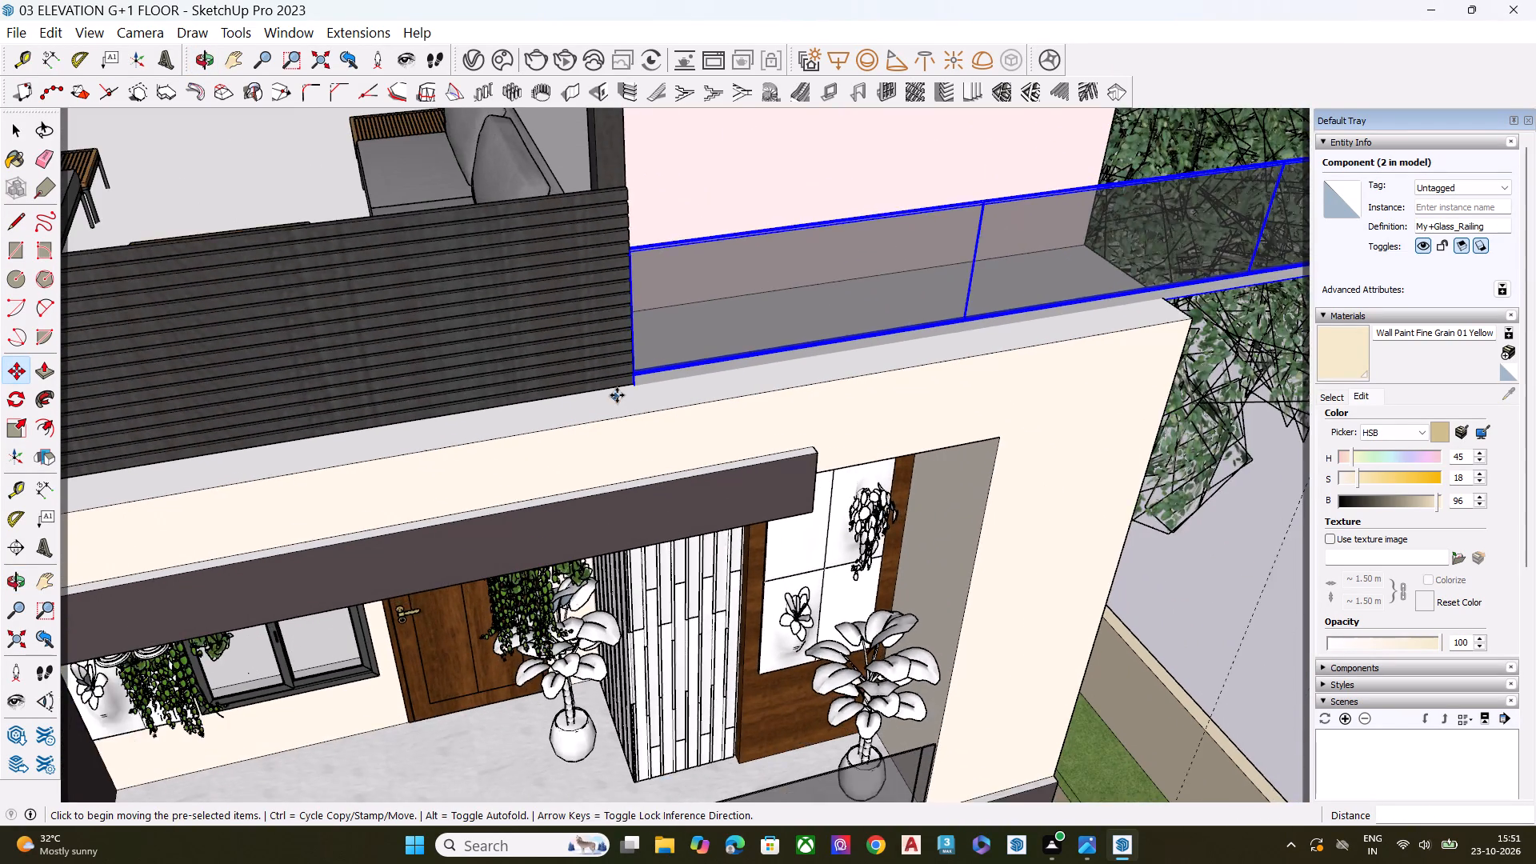
pyautogui.scroll(-4, 617, 395)
pyautogui.scroll(-4, 860, 392)
pyautogui.scroll(7, 710, 409)
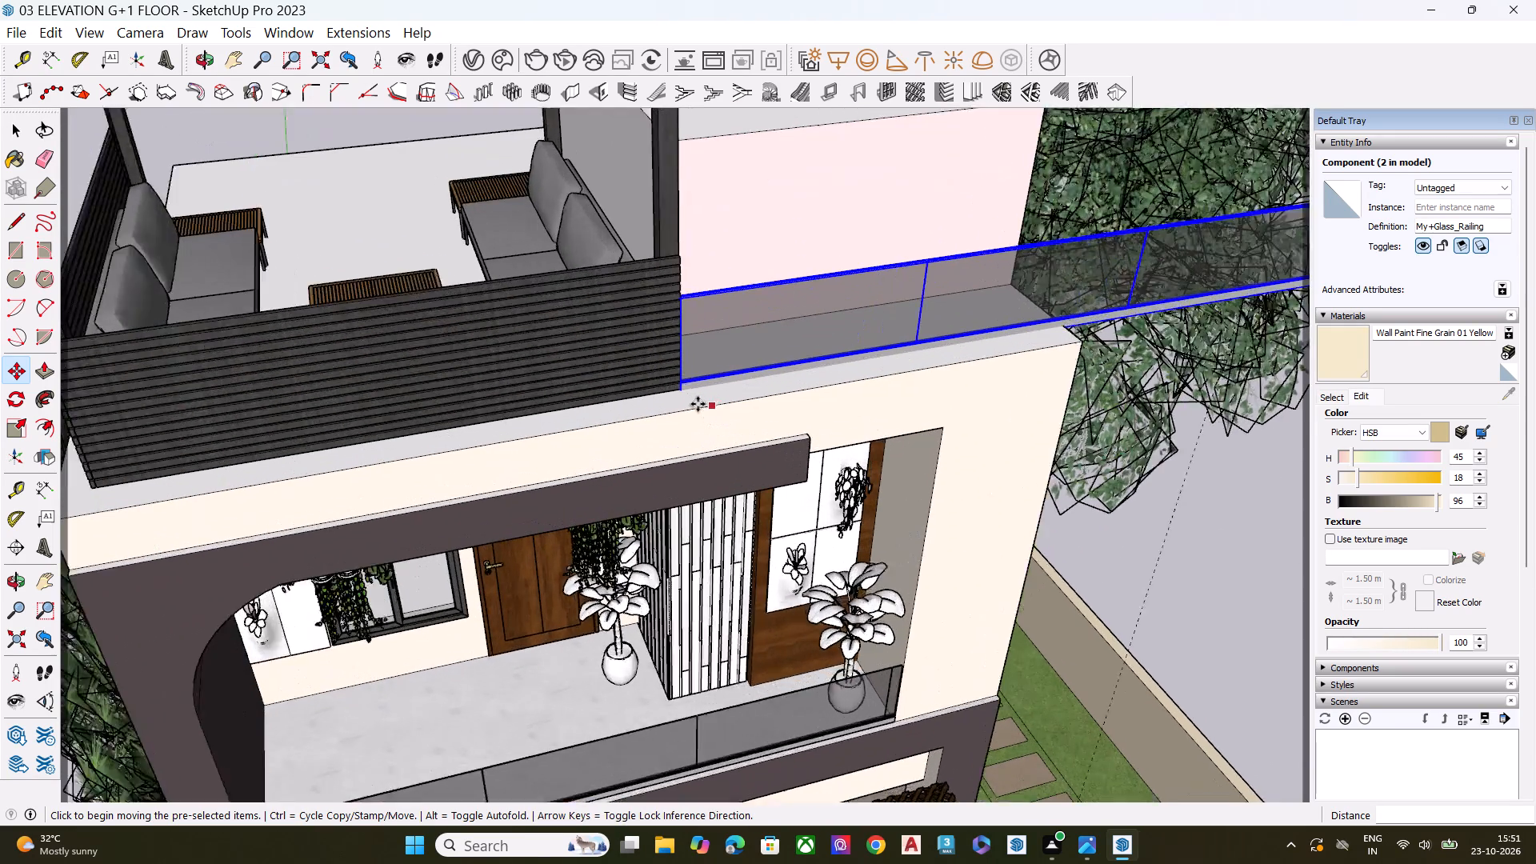
pyautogui.click(675, 385)
pyautogui.scroll(-7, 832, 445)
pyautogui.scroll(-2, 915, 423)
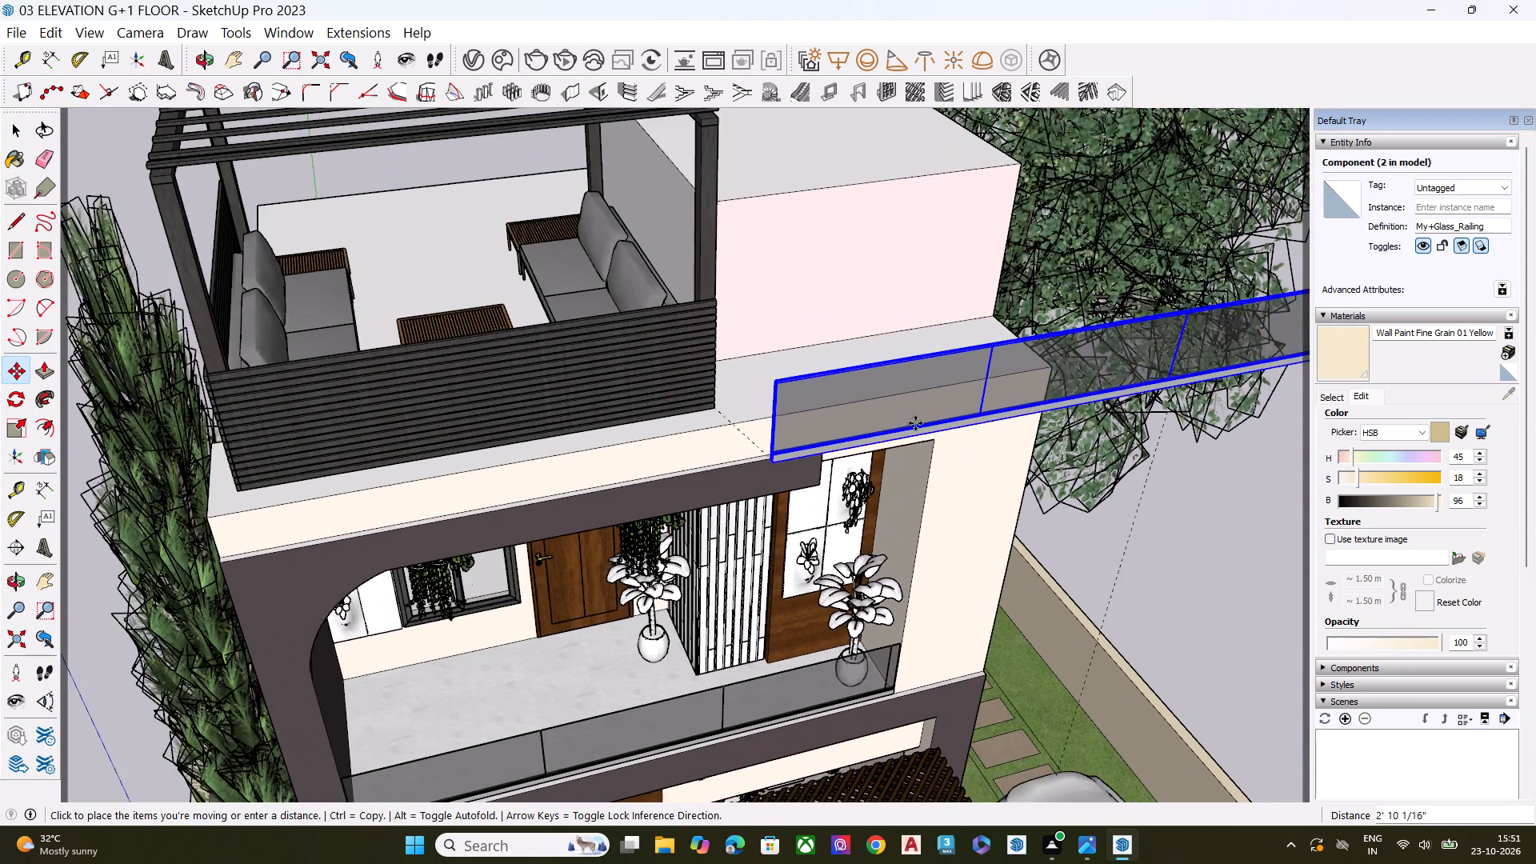
pyautogui.scroll(-4, 915, 423)
pyautogui.scroll(7, 374, 476)
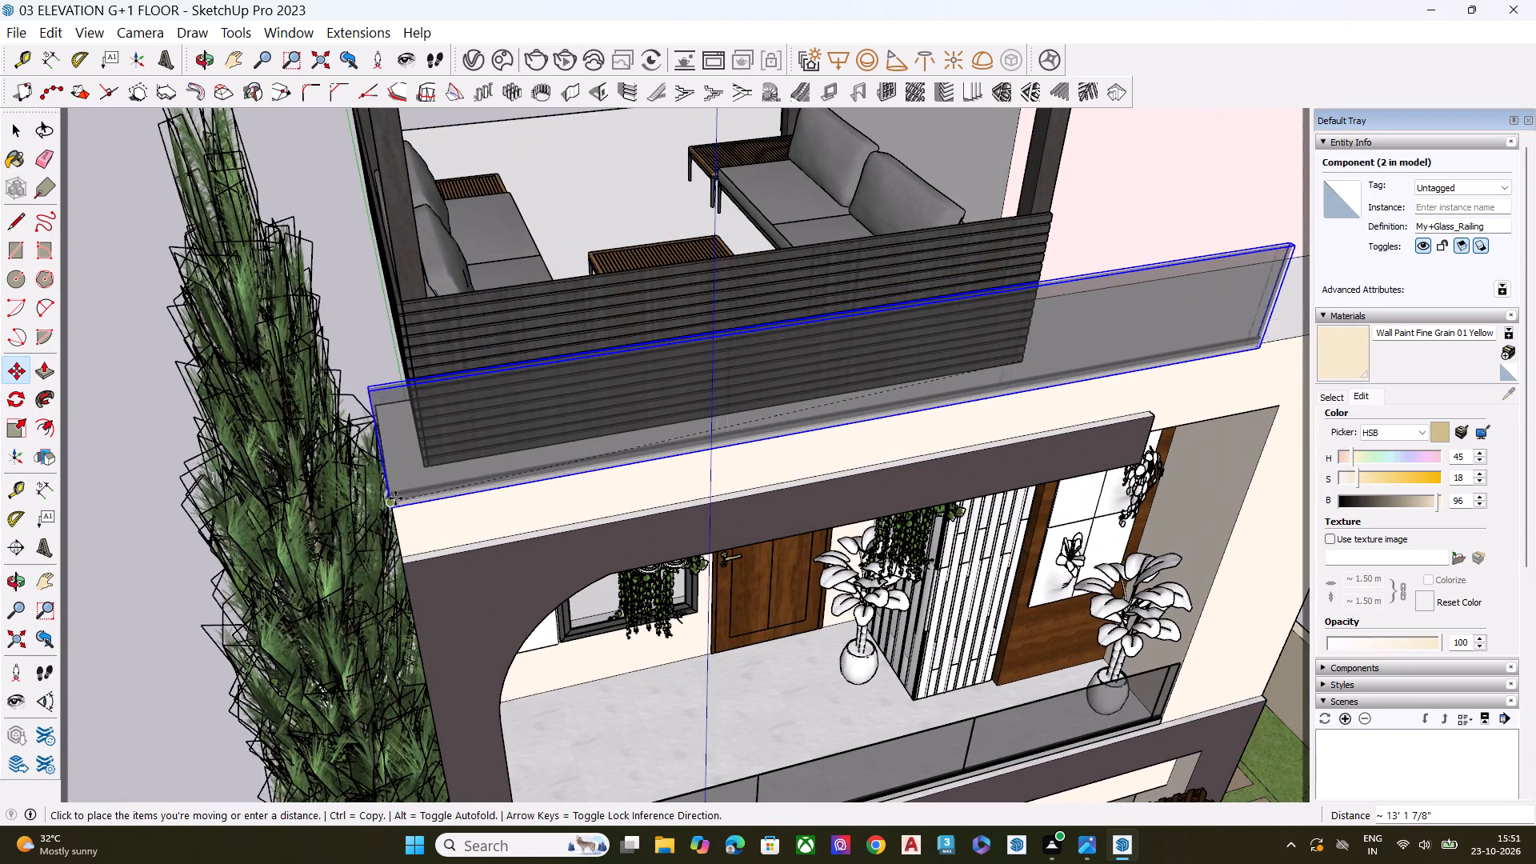
pyautogui.click(393, 500)
# Scale the roof glass railing along red by about 1.25 so it spans the full front roof edge, and deselect it.
pyautogui.keyDown('alt'); pyautogui.scroll(-4, 396, 456); pyautogui.keyUp('alt')
pyautogui.scroll(1, 398, 455)
pyautogui.scroll(-1, 402, 454)
pyautogui.moveTo(666, 439); pyautogui.dragTo(658, 424, button='middle')
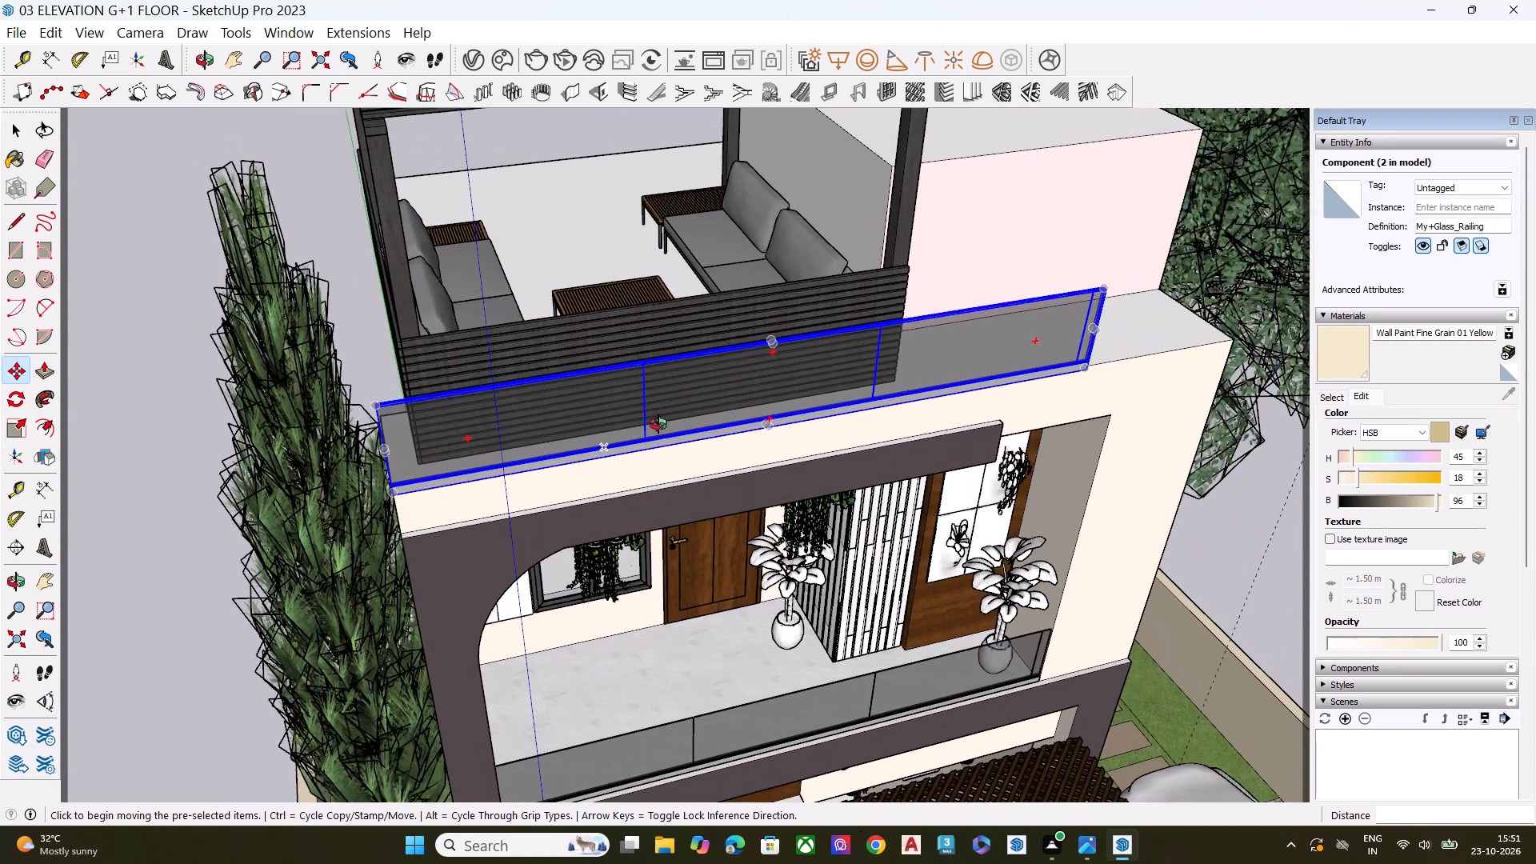
pyautogui.moveTo(658, 424); pyautogui.dragTo(546, 307, button='middle')
pyautogui.scroll(5, 995, 275)
pyautogui.press('s')
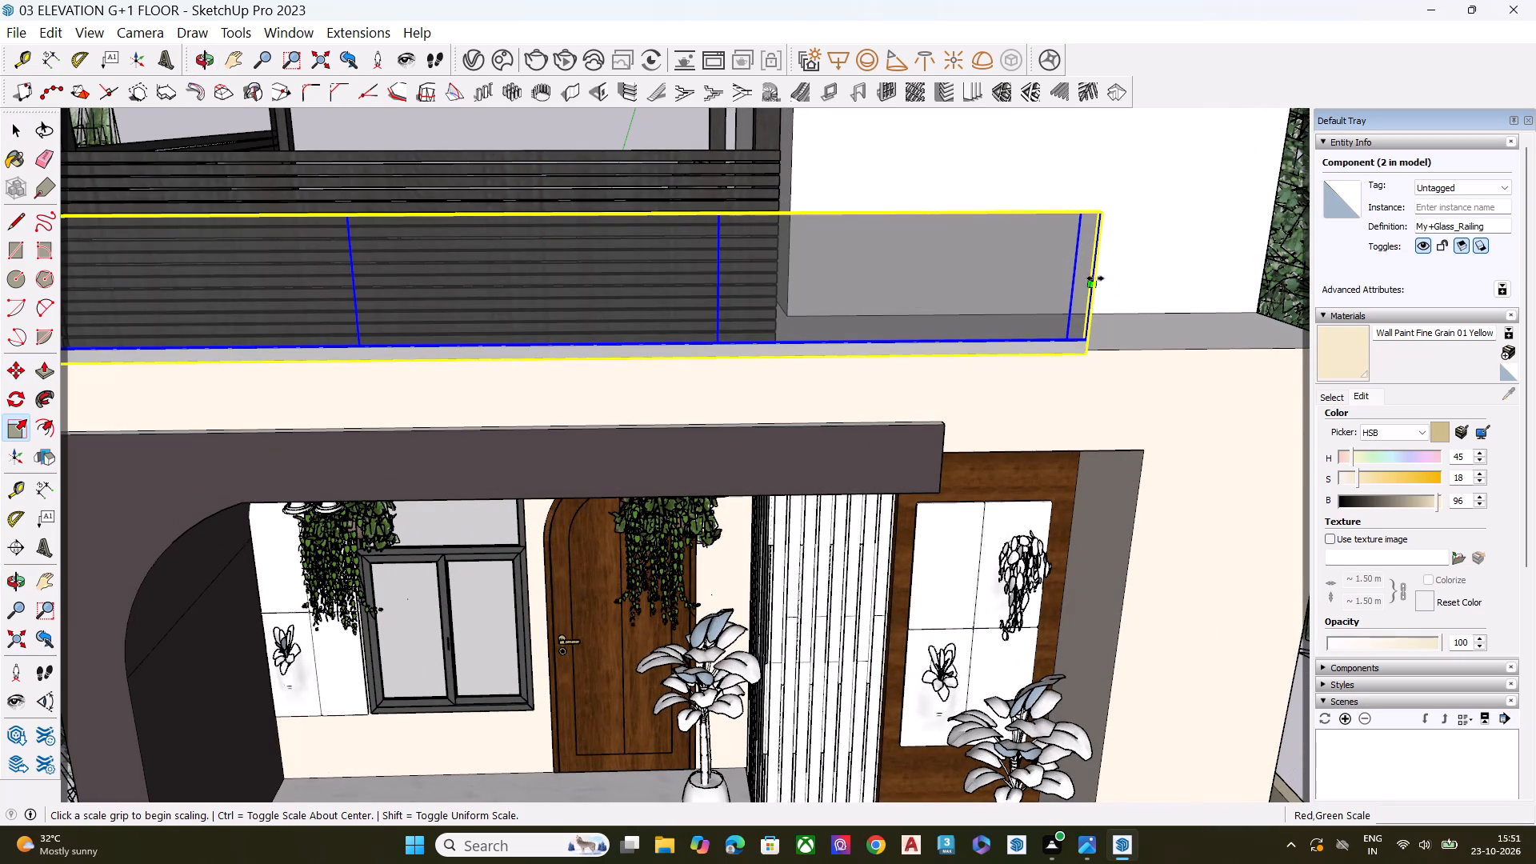
pyautogui.click(1093, 277)
pyautogui.scroll(-2, 1094, 300)
pyautogui.scroll(1, 1090, 302)
pyautogui.scroll(-6, 1085, 303)
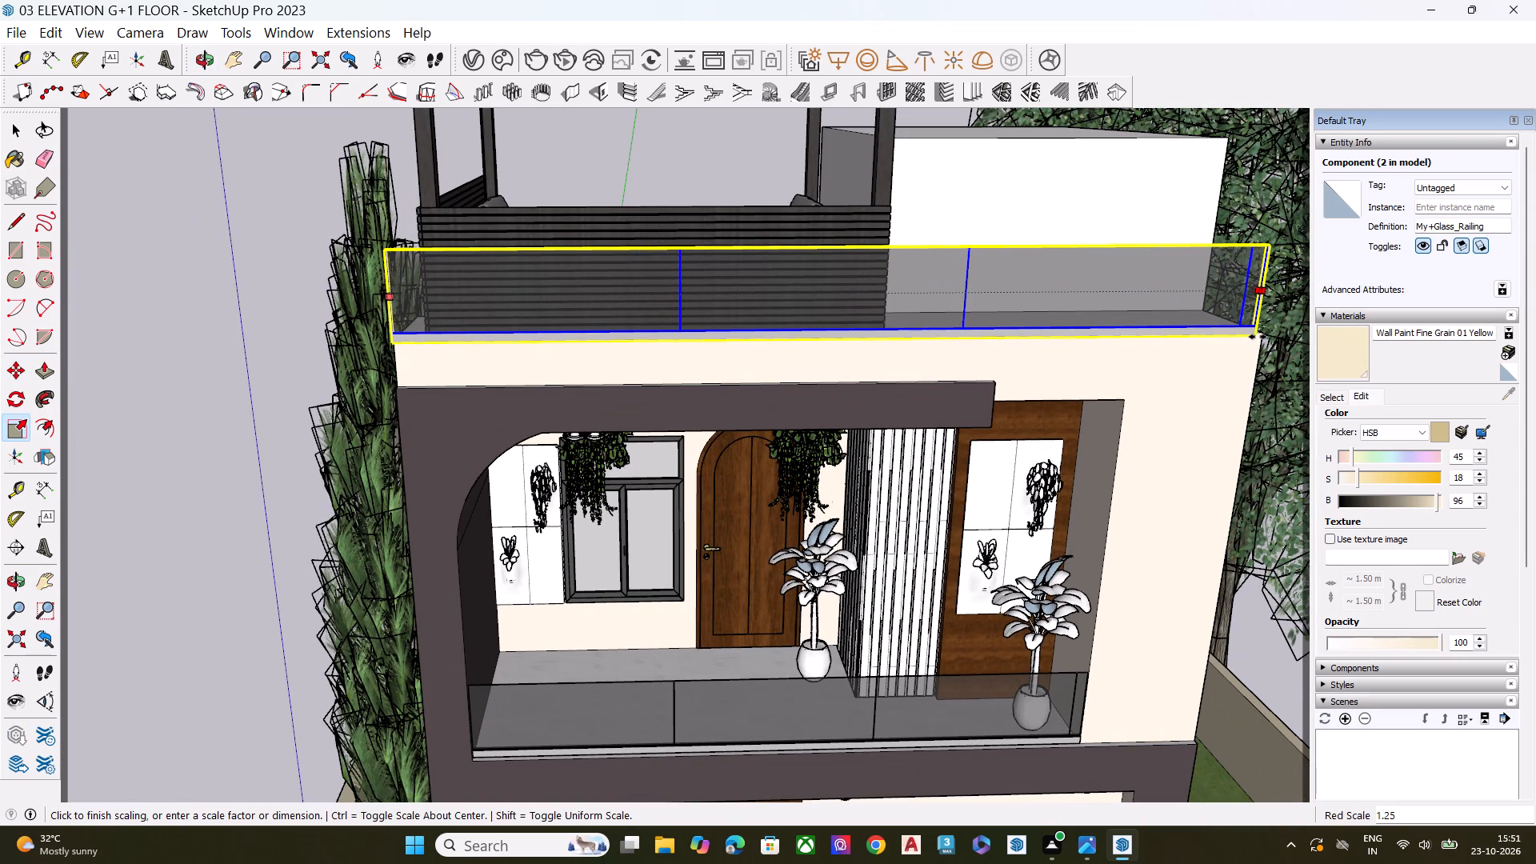
pyautogui.click(1264, 336)
pyautogui.scroll(-4, 866, 371)
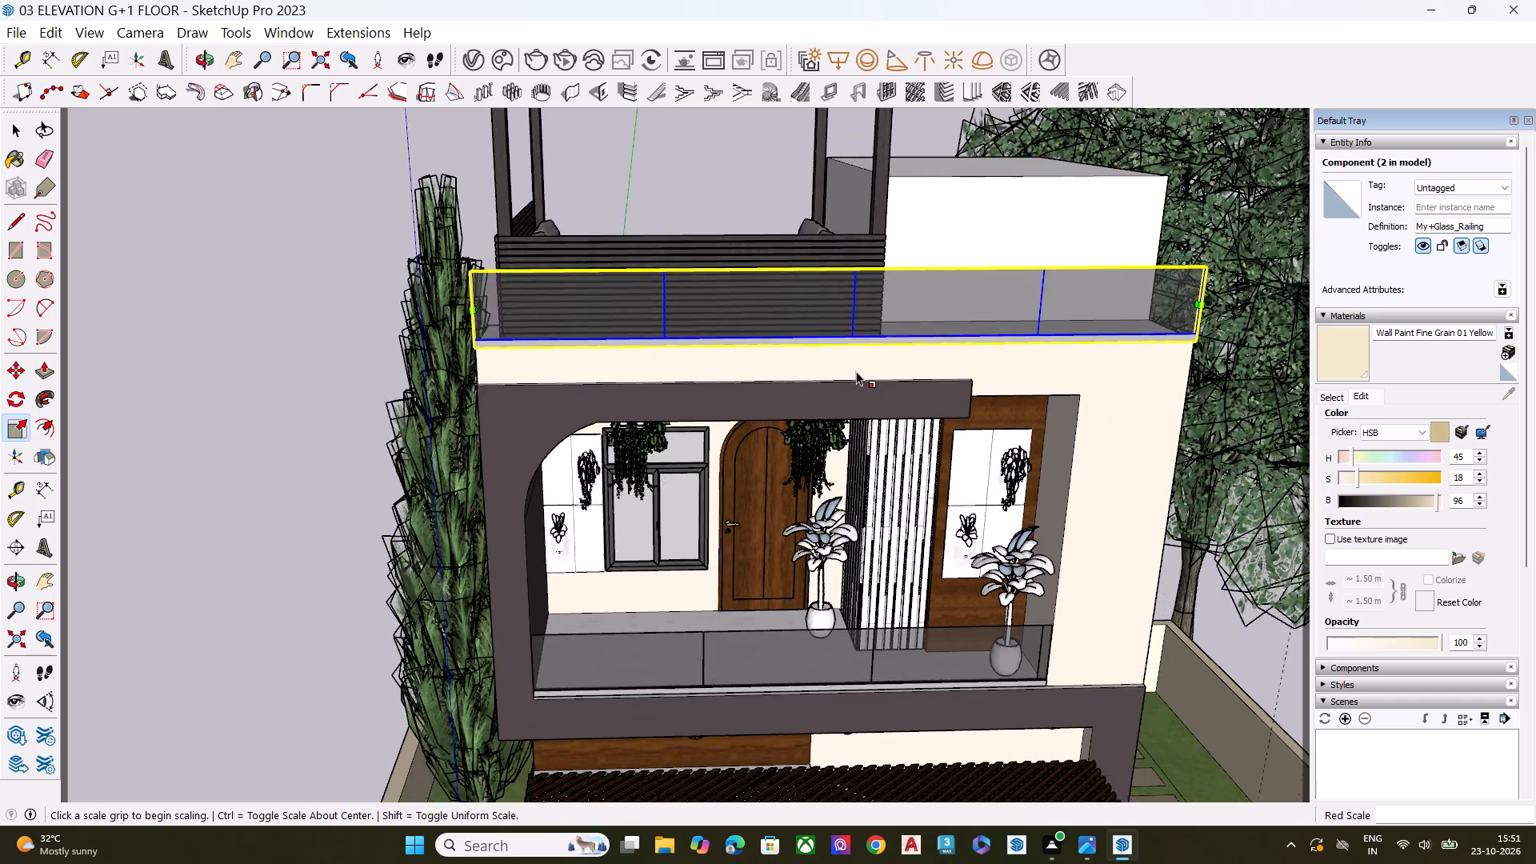
pyautogui.scroll(-3, 856, 371)
pyautogui.press('space')
pyautogui.click(453, 205)
# Examine the whole house exterior from the side and front, including the rooftop pergola and glass railing.
pyautogui.moveTo(906, 418); pyautogui.dragTo(1188, 355, button='middle')
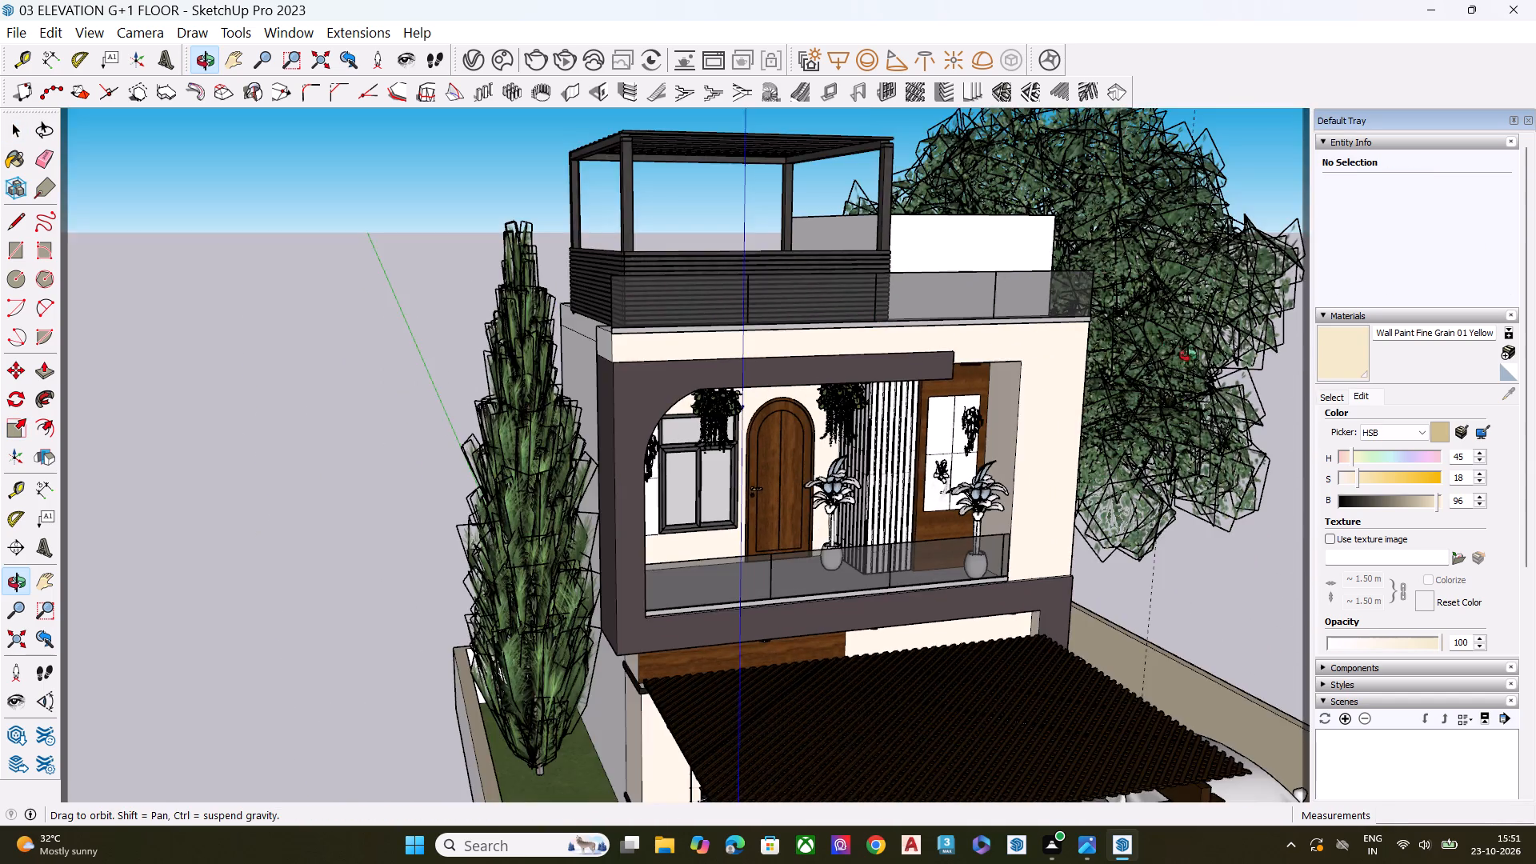
pyautogui.moveTo(1188, 355); pyautogui.dragTo(1335, 396, button='middle')
pyautogui.scroll(-7, 760, 337)
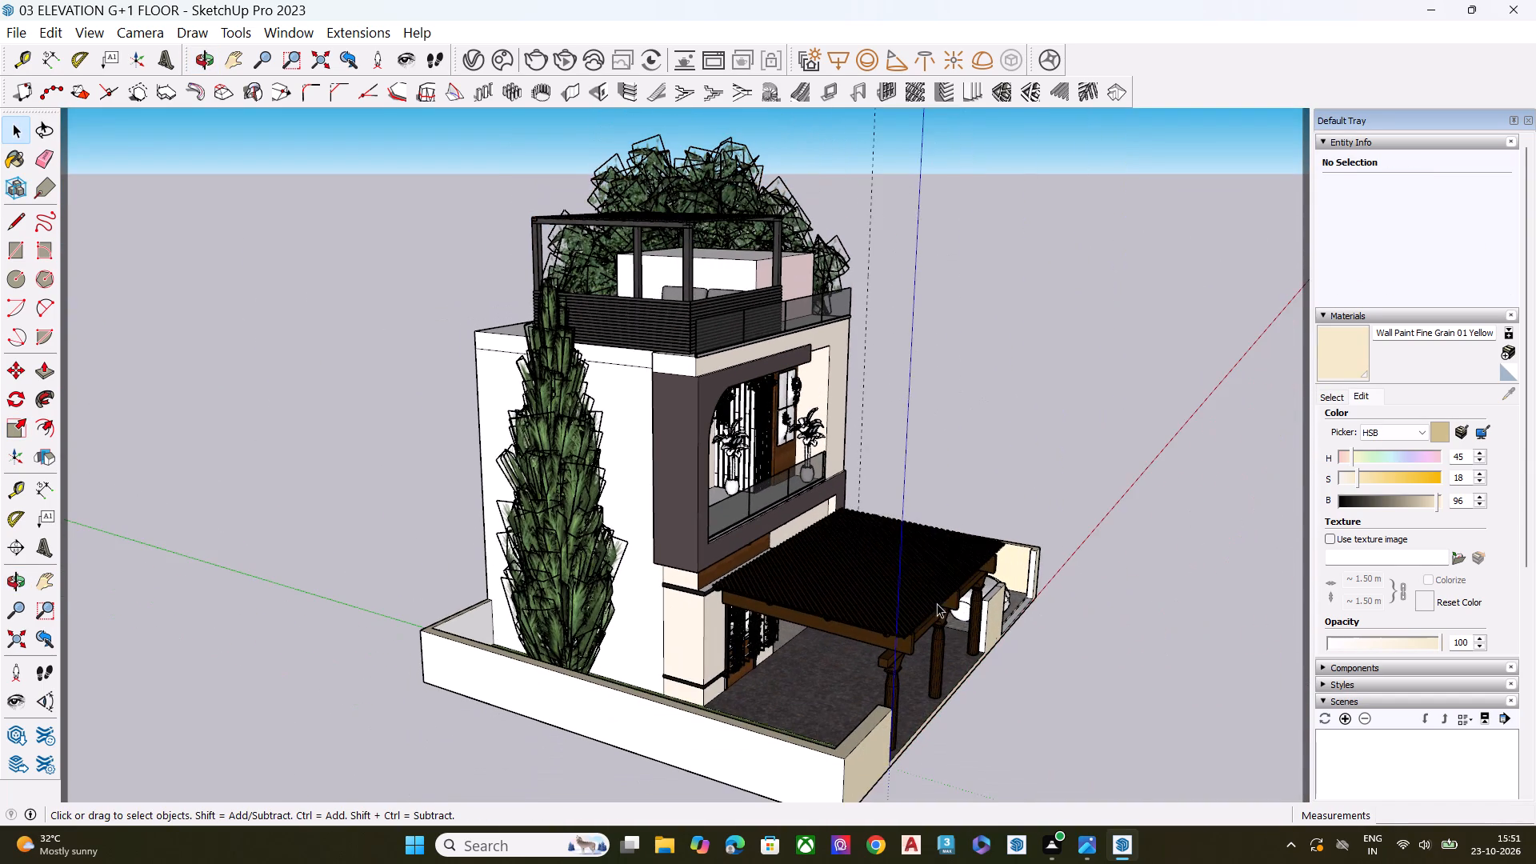
pyautogui.moveTo(937, 603); pyautogui.dragTo(612, 482, button='middle')
pyautogui.scroll(3, 752, 516)
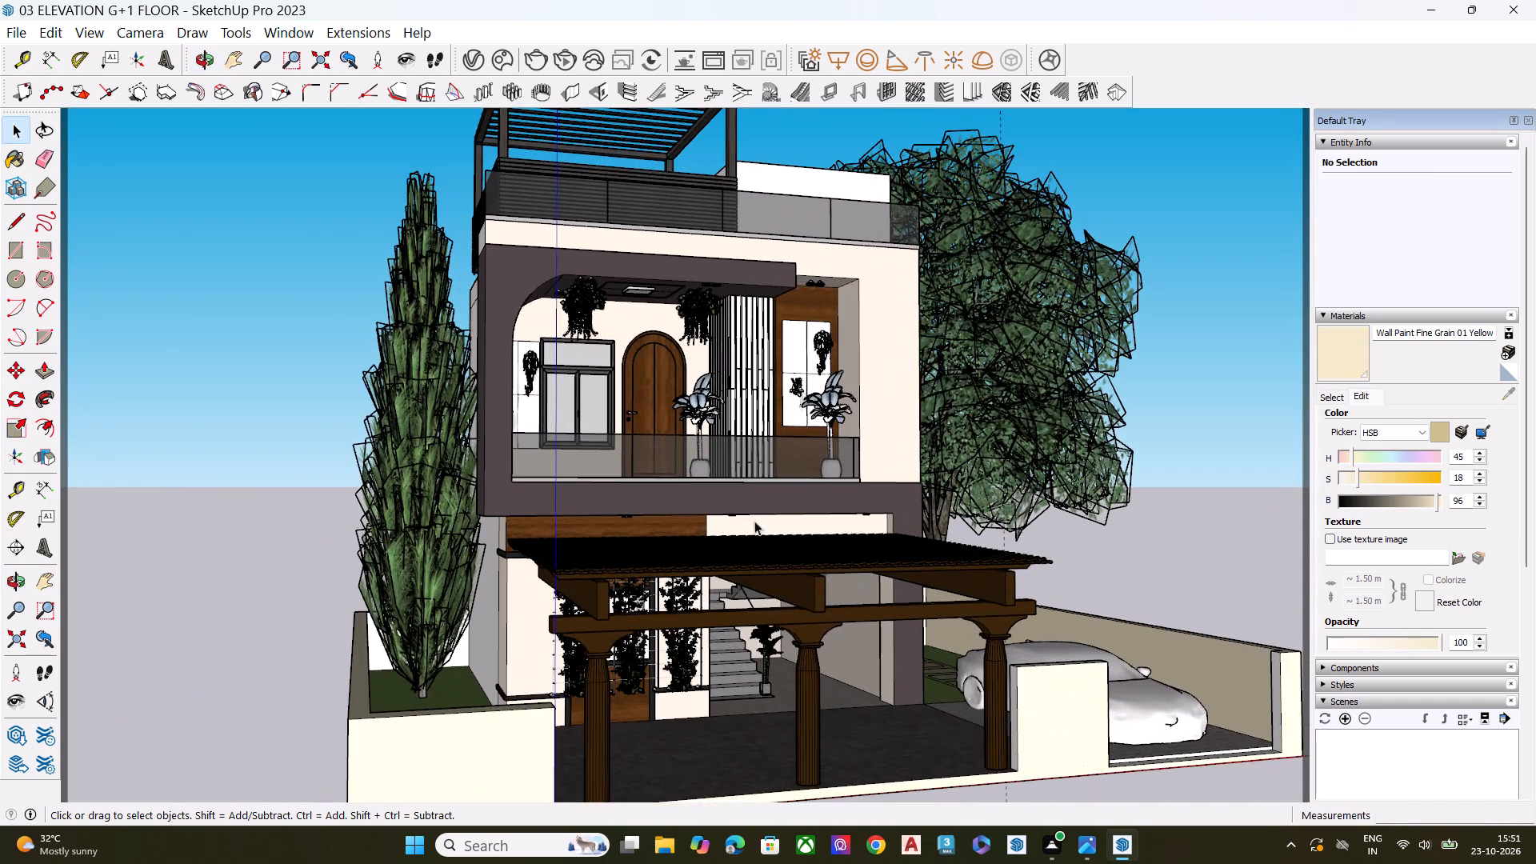
pyautogui.scroll(-3, 713, 494)
pyautogui.scroll(1, 953, 602)
pyautogui.moveTo(933, 603); pyautogui.dragTo(891, 591, button='middle')
pyautogui.scroll(1, 890, 591)
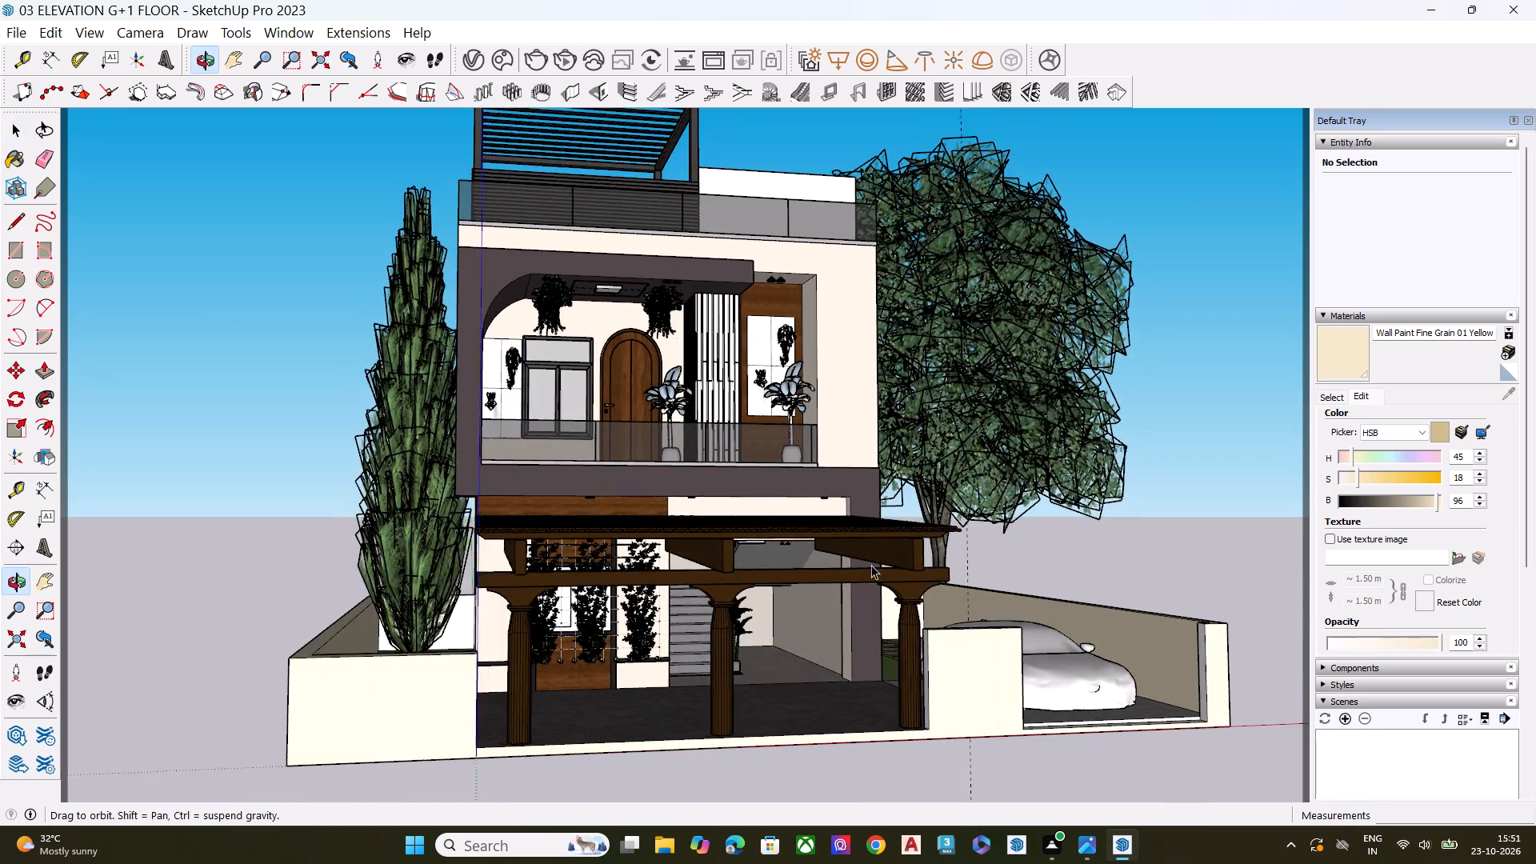
pyautogui.scroll(-4, 870, 588)
pyautogui.moveTo(700, 375); pyautogui.dragTo(694, 433, button='middle')
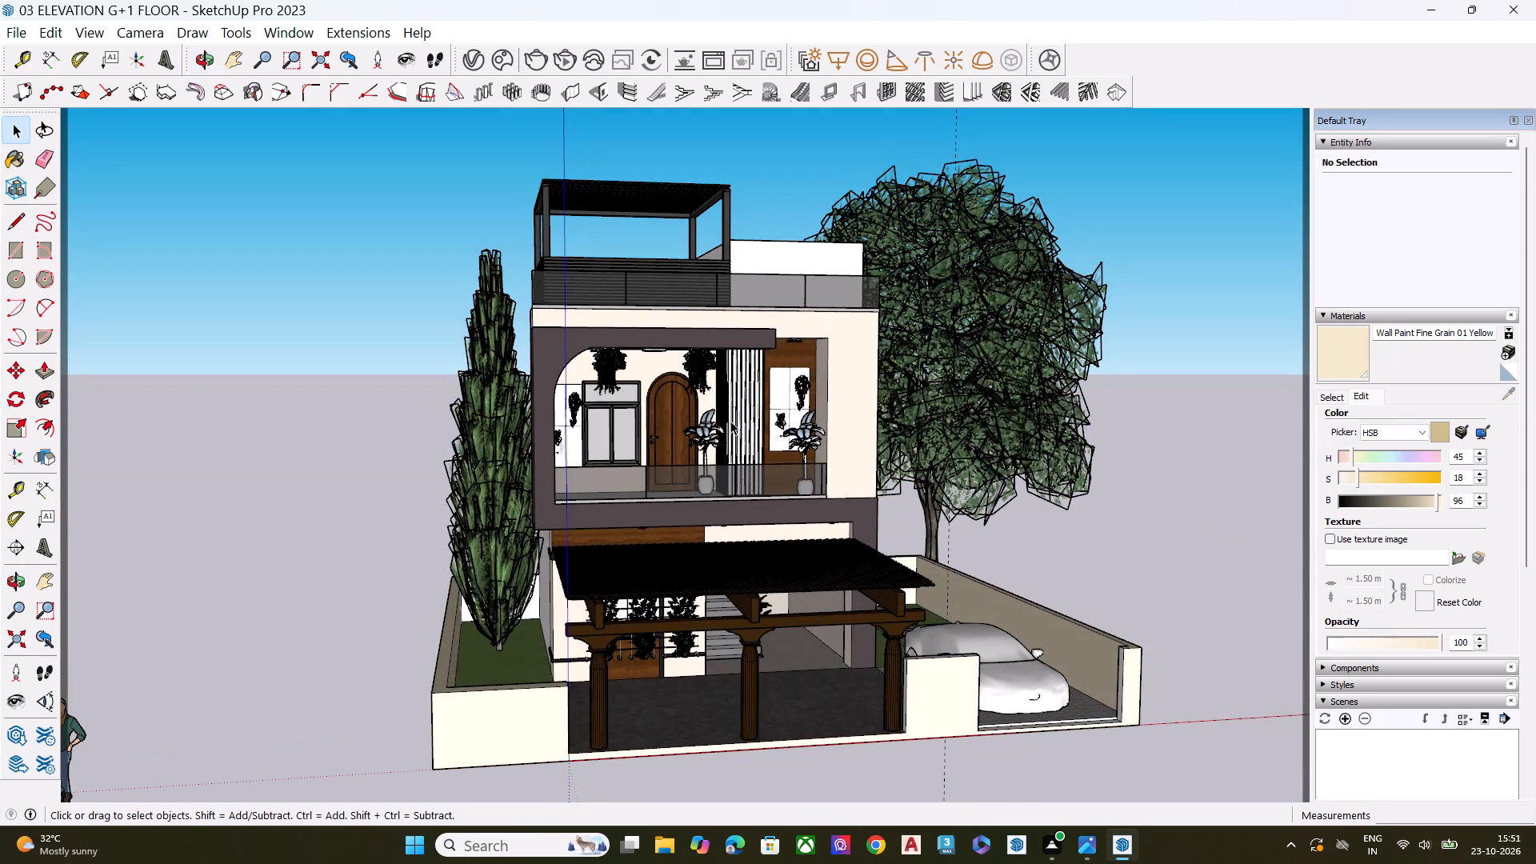
pyautogui.press('space')
# Collapse the Materials and Entity Info sections.
pyautogui.click(1456, 322)
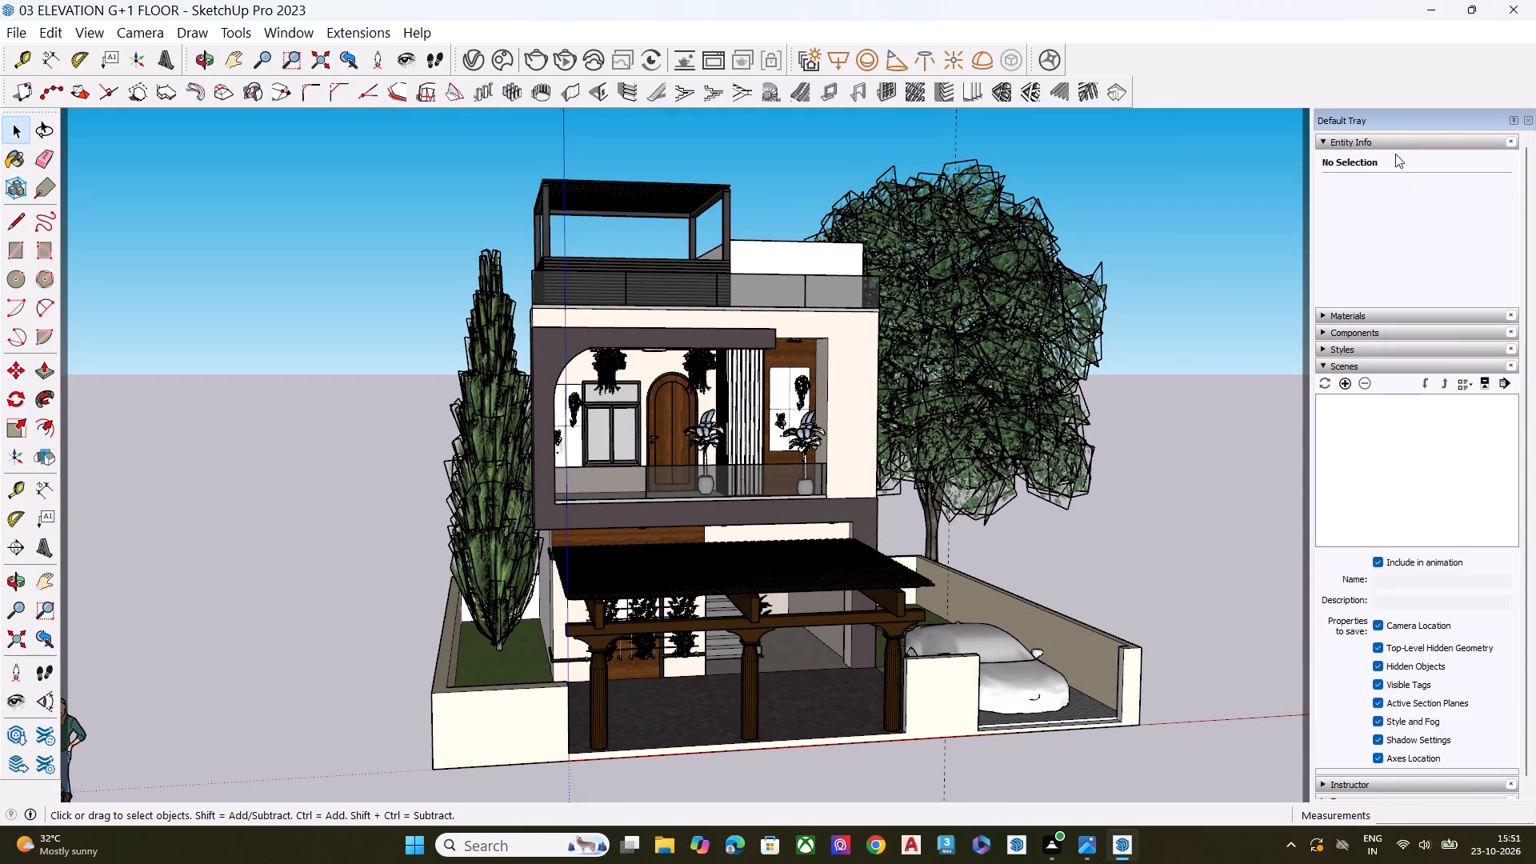
pyautogui.click(1395, 142)
# Open the Chaos Cosmos library from the V-Ray Asset Editor and show its People category under 3D Models.
pyautogui.scroll(-2, 620, 360)
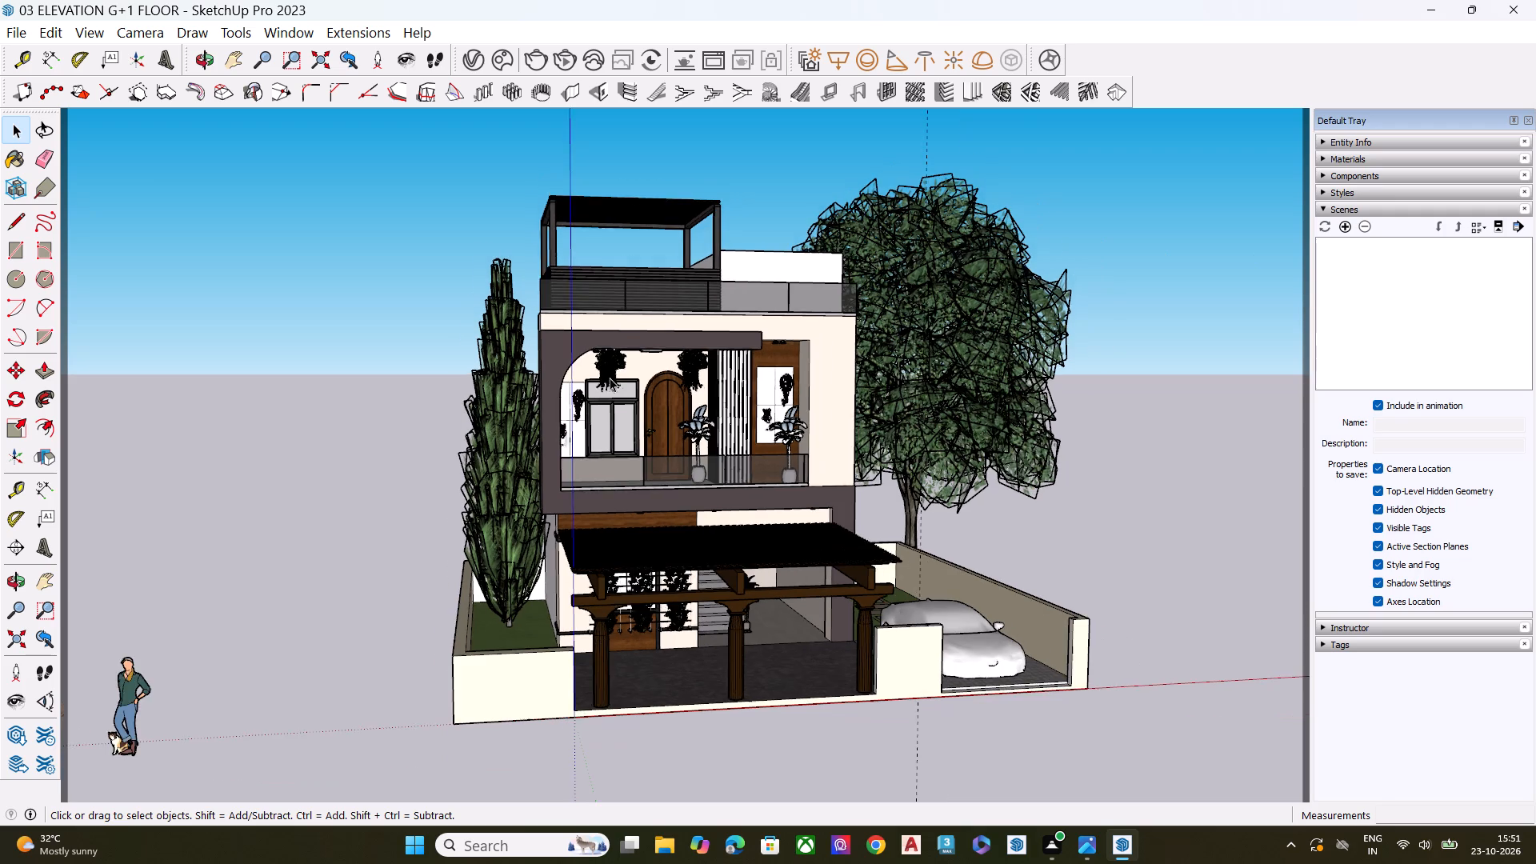
pyautogui.scroll(-2, 610, 378)
pyautogui.moveTo(737, 462); pyautogui.dragTo(673, 450, button='middle')
pyautogui.scroll(2, 702, 455)
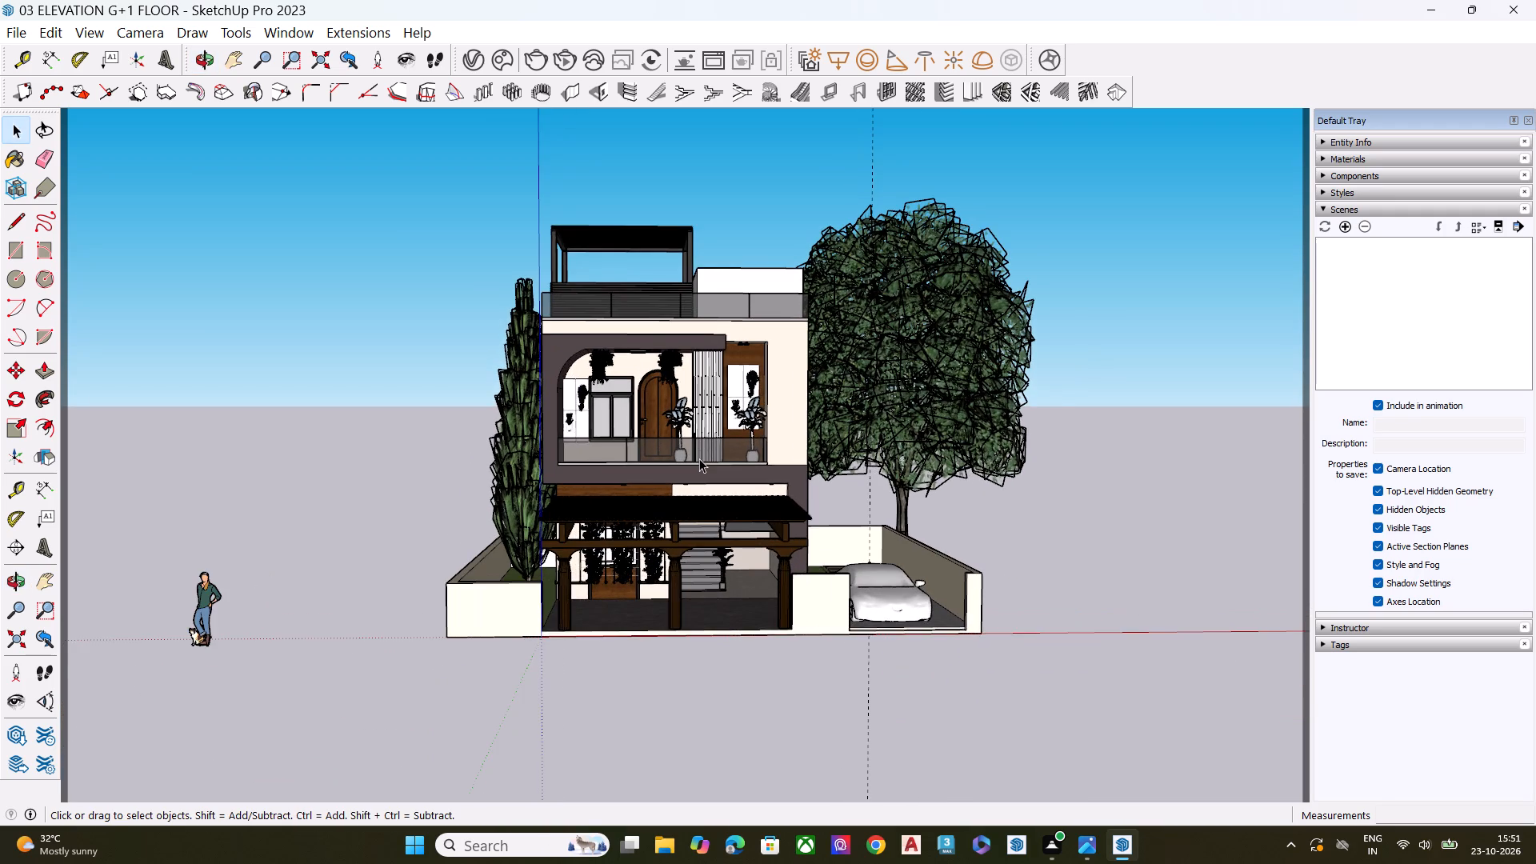
pyautogui.scroll(1, 699, 458)
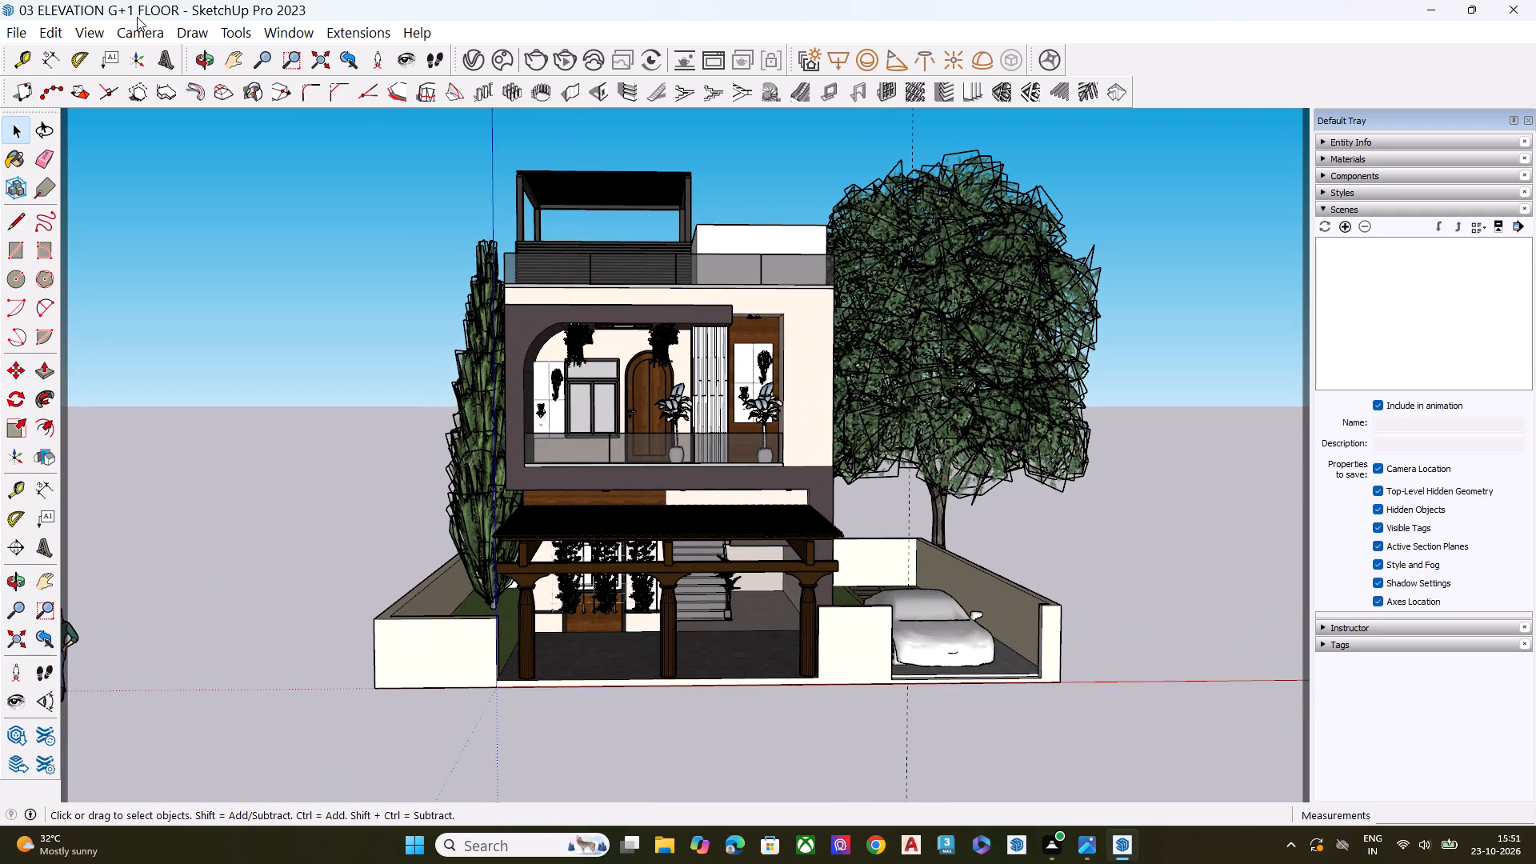
pyautogui.click(482, 69)
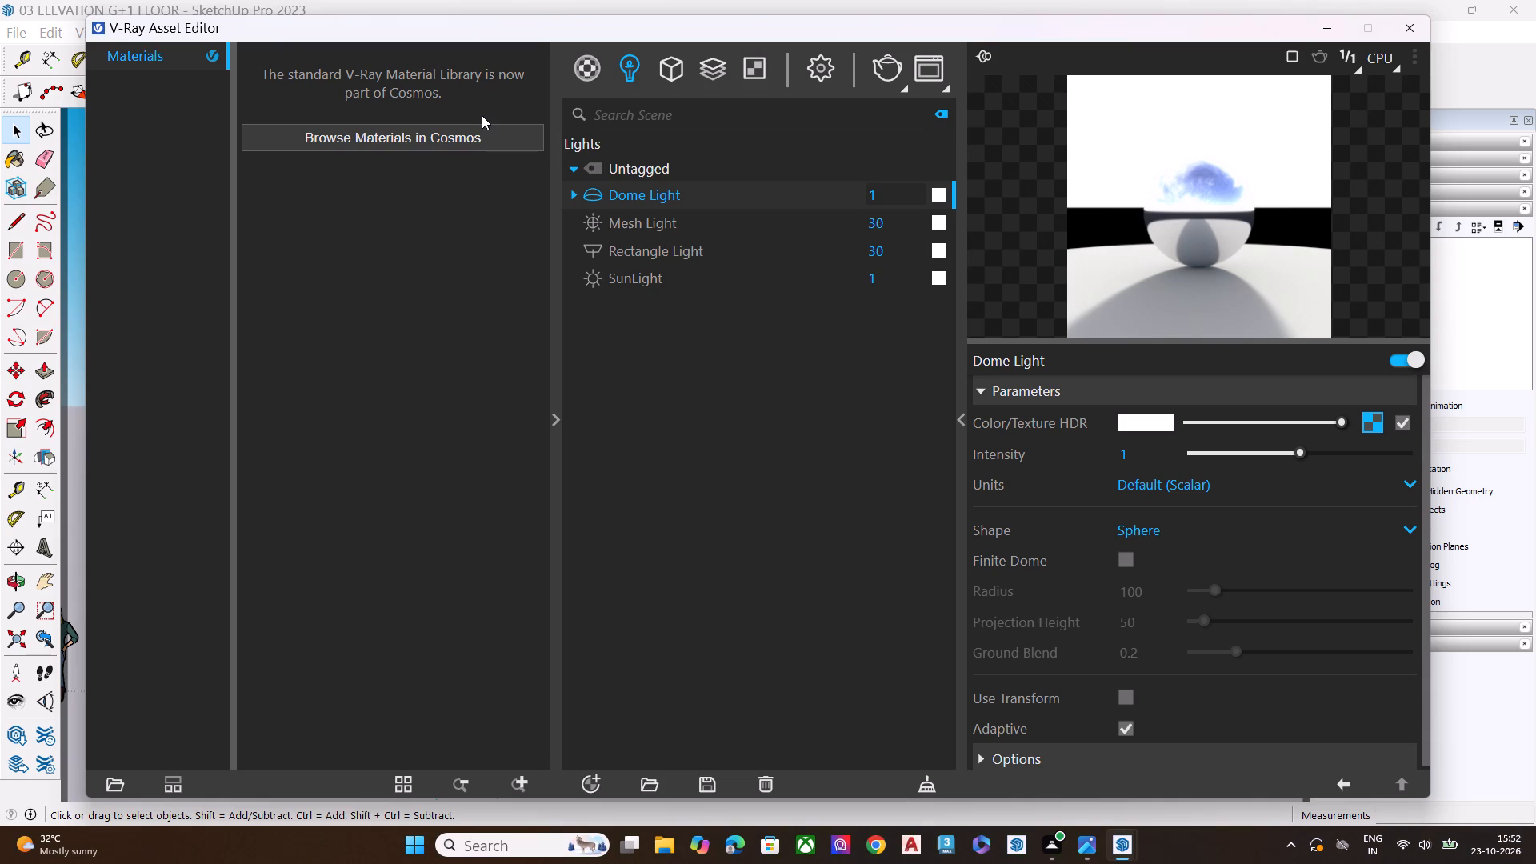
pyautogui.click(459, 142)
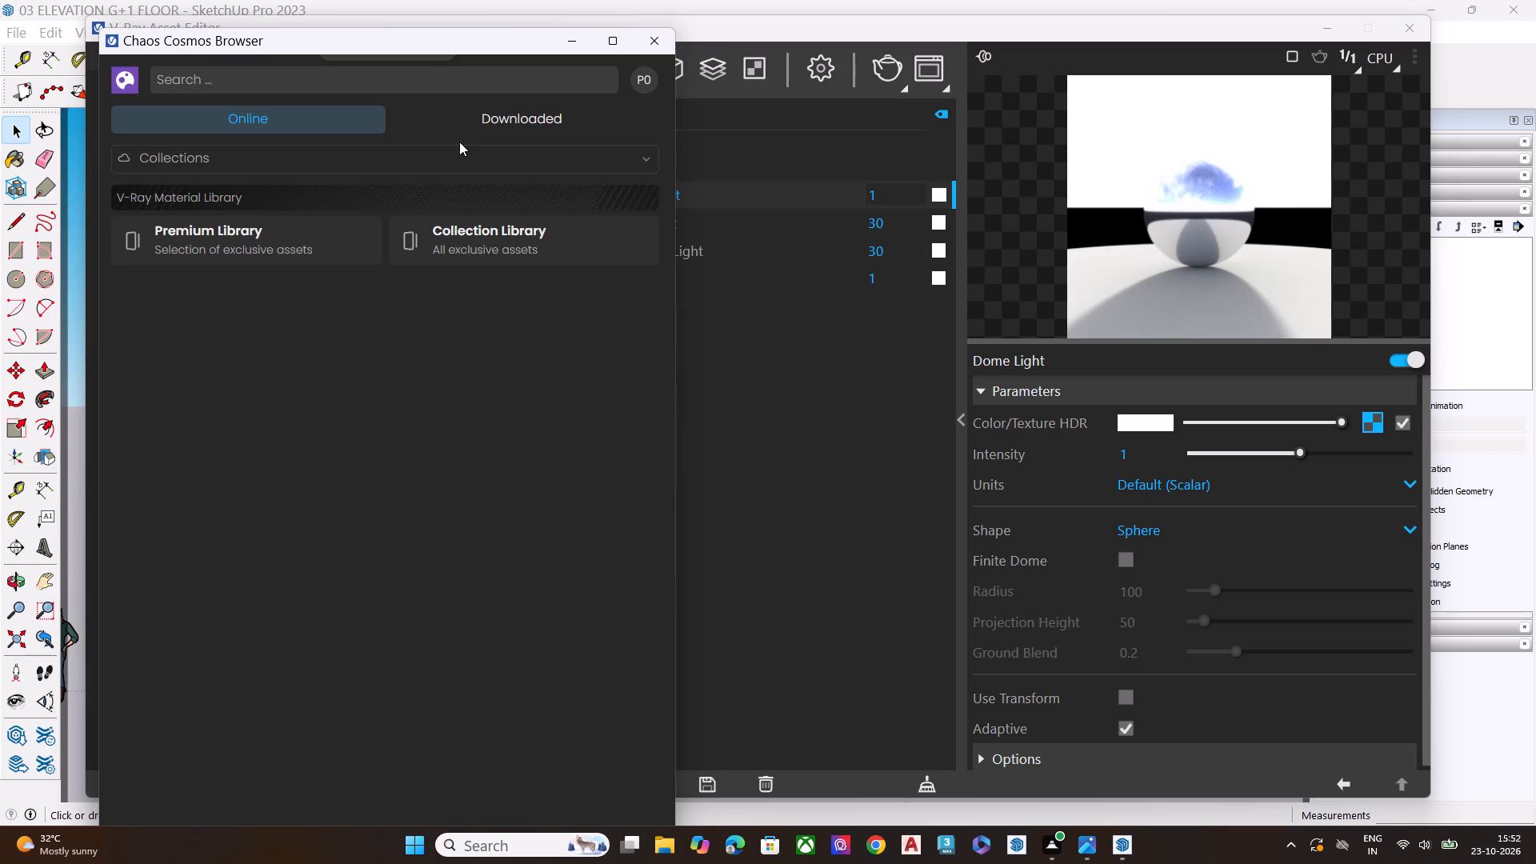
pyautogui.click(255, 161)
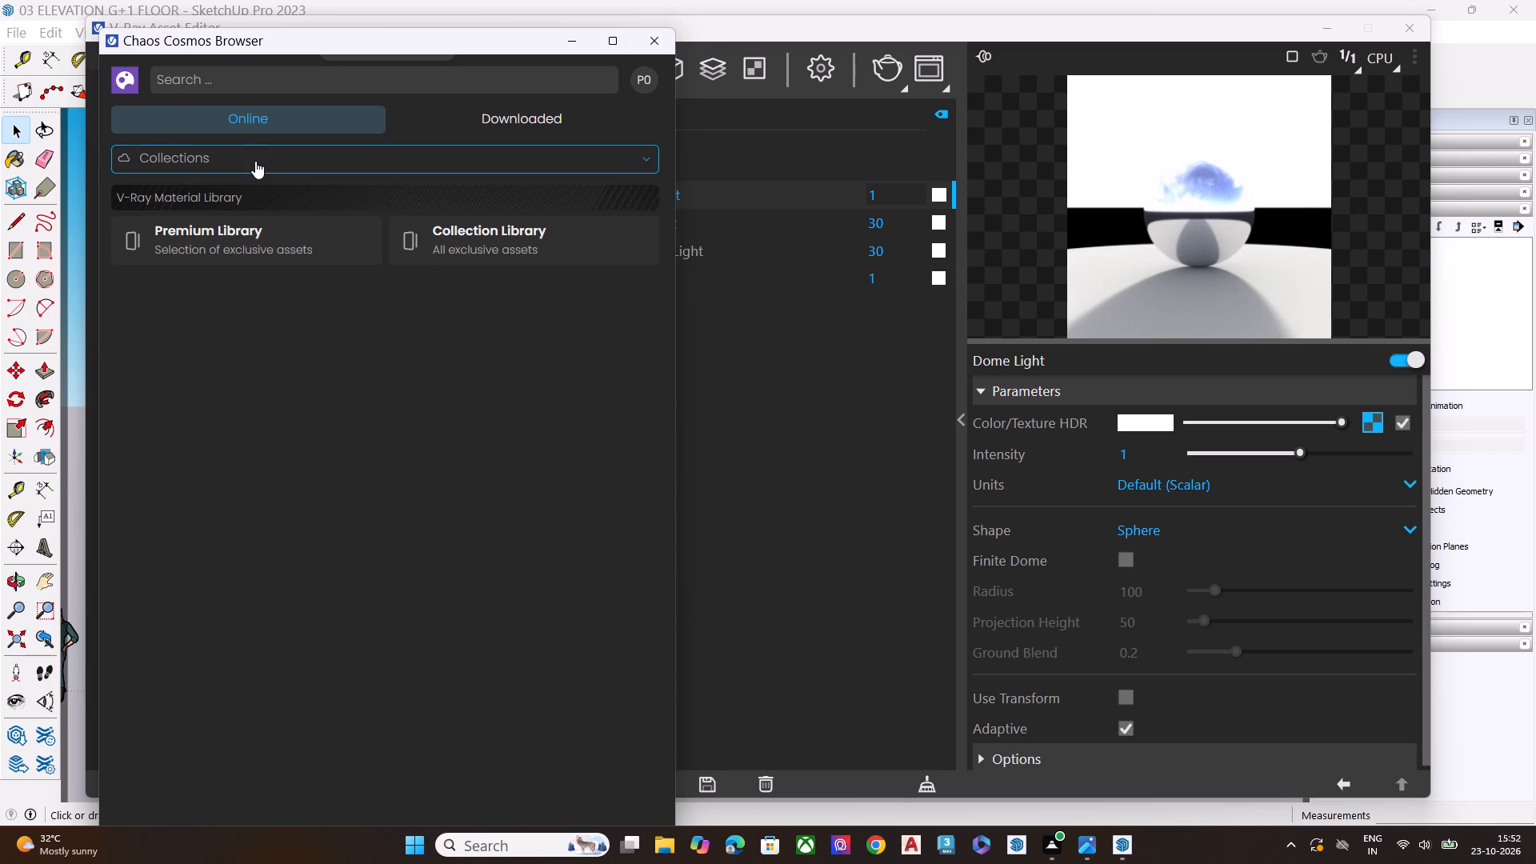
pyautogui.click(213, 203)
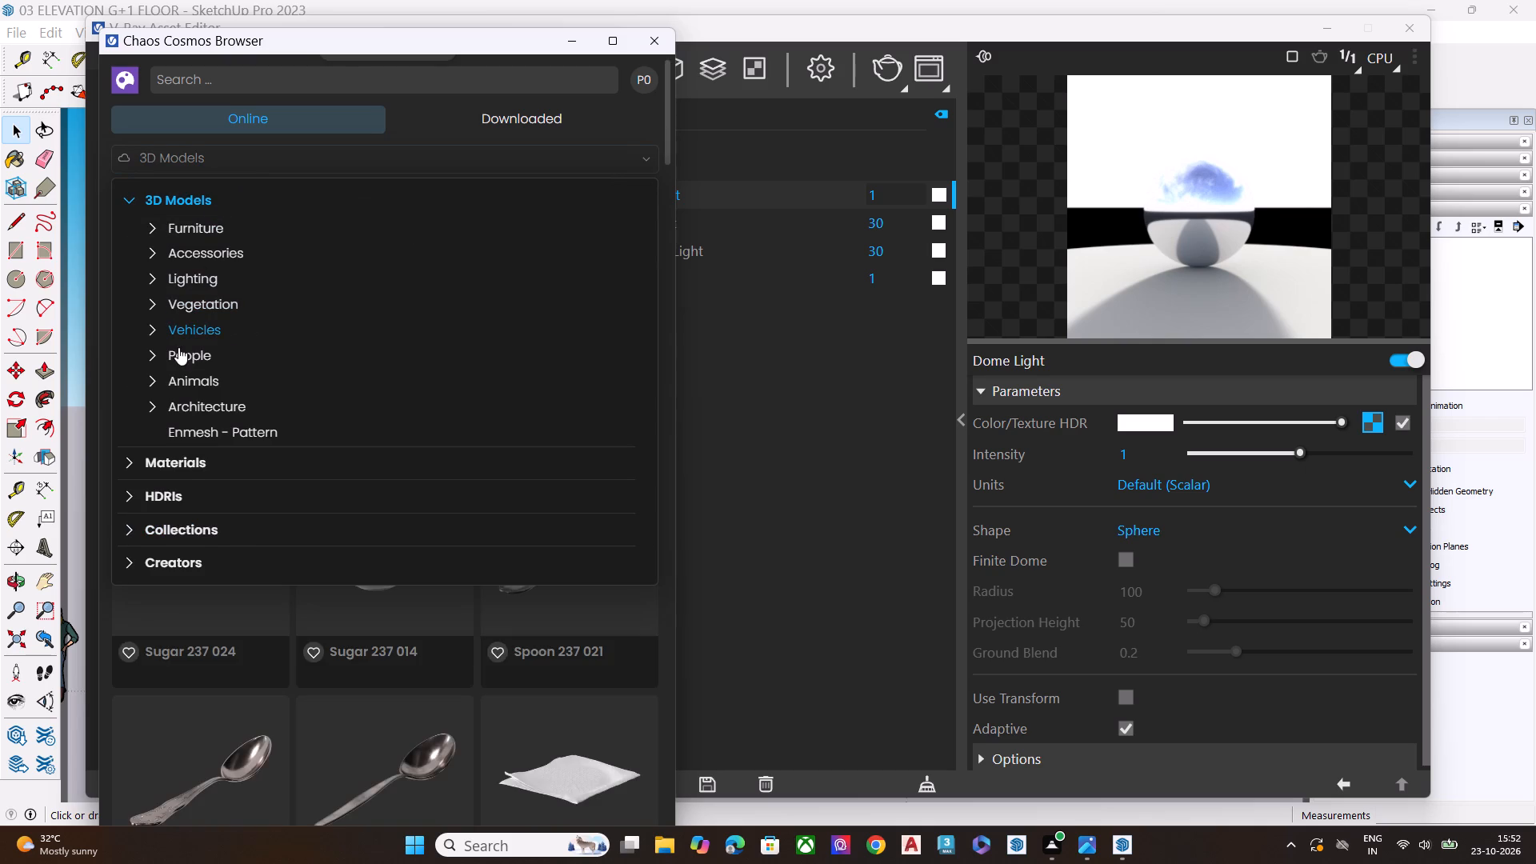
pyautogui.click(178, 347)
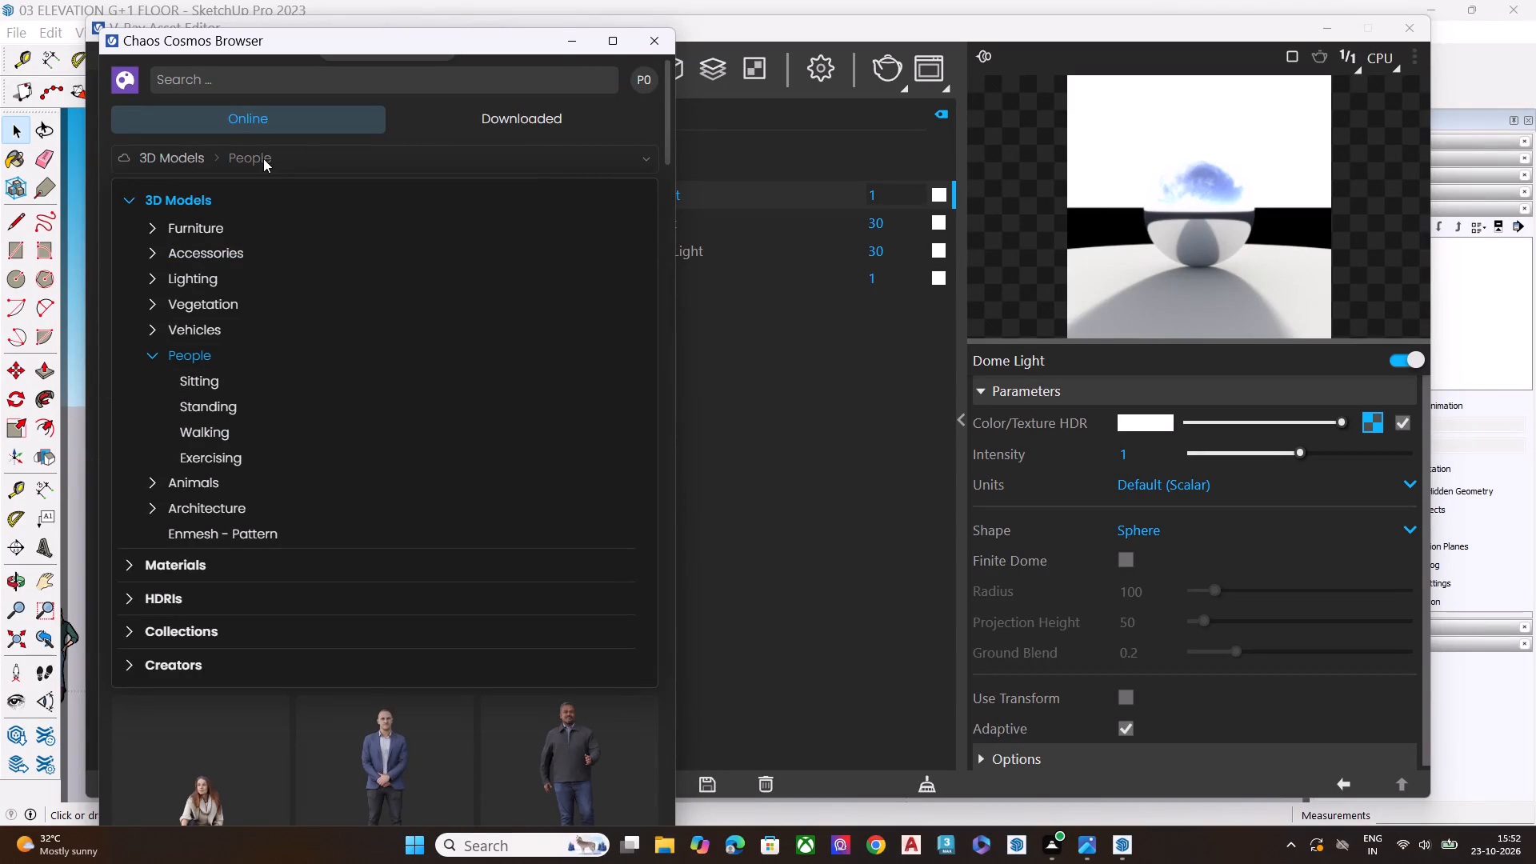
pyautogui.click(125, 198)
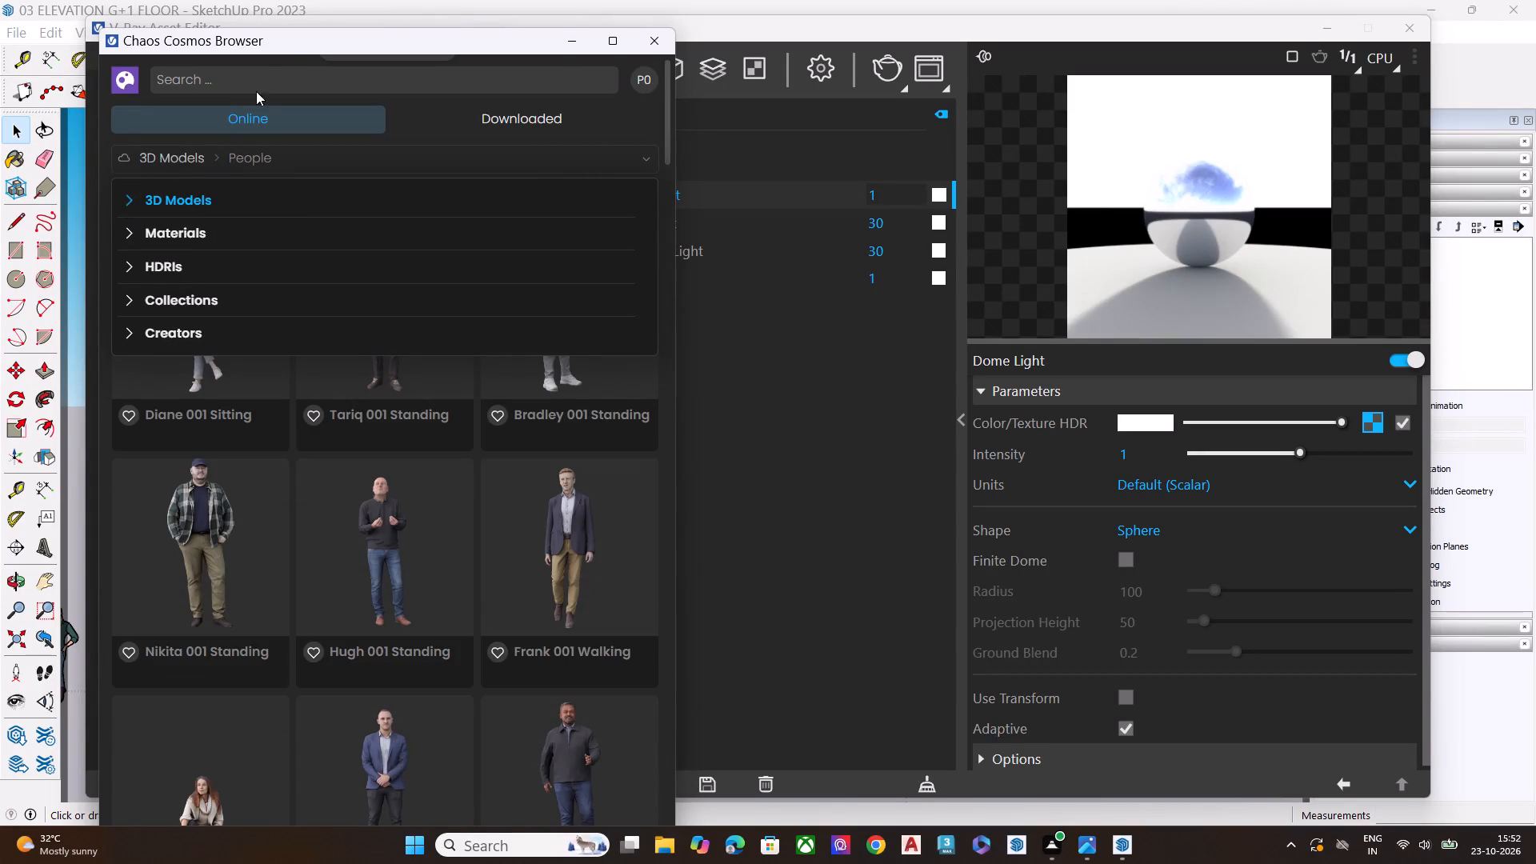
pyautogui.click(455, 74)
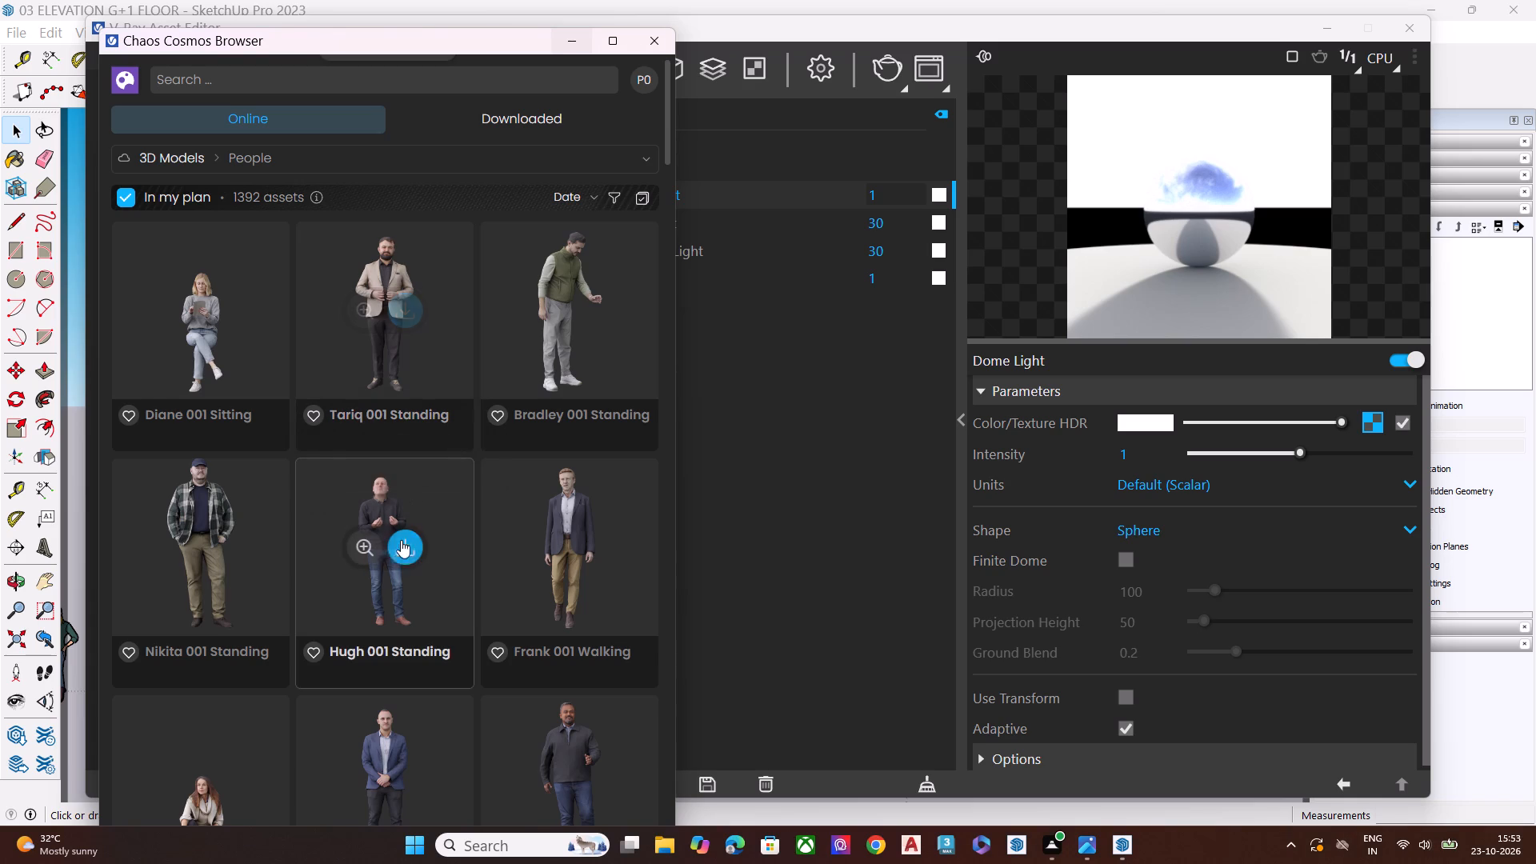
# Browse the People models and download the Jada Standing 001 figure, the woman in a red top and plaid skirt.
pyautogui.scroll(-5, 426, 530)
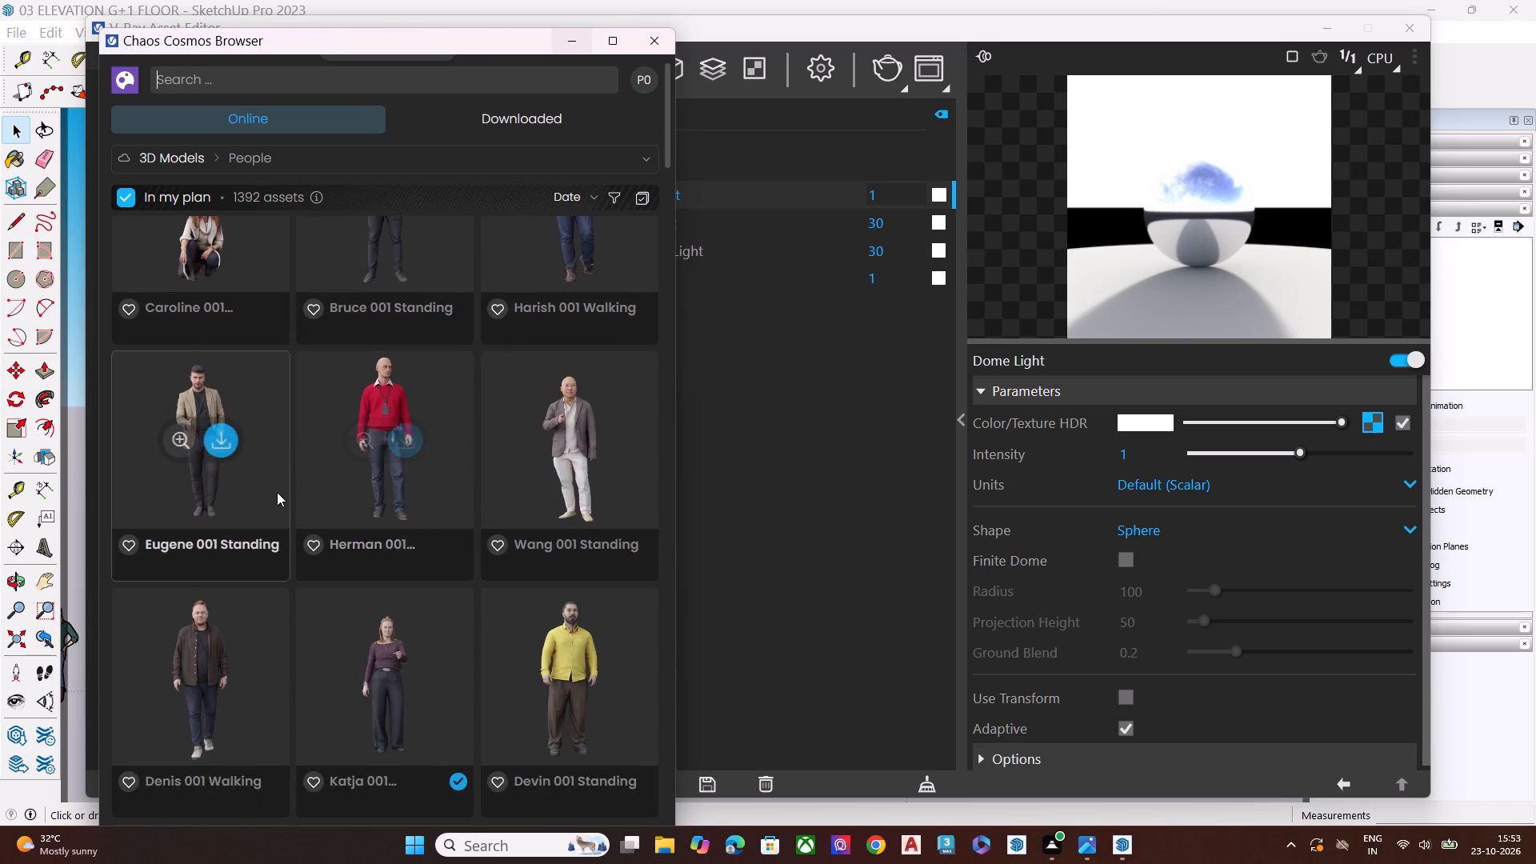
pyautogui.scroll(-2, 313, 496)
pyautogui.scroll(-2, 214, 519)
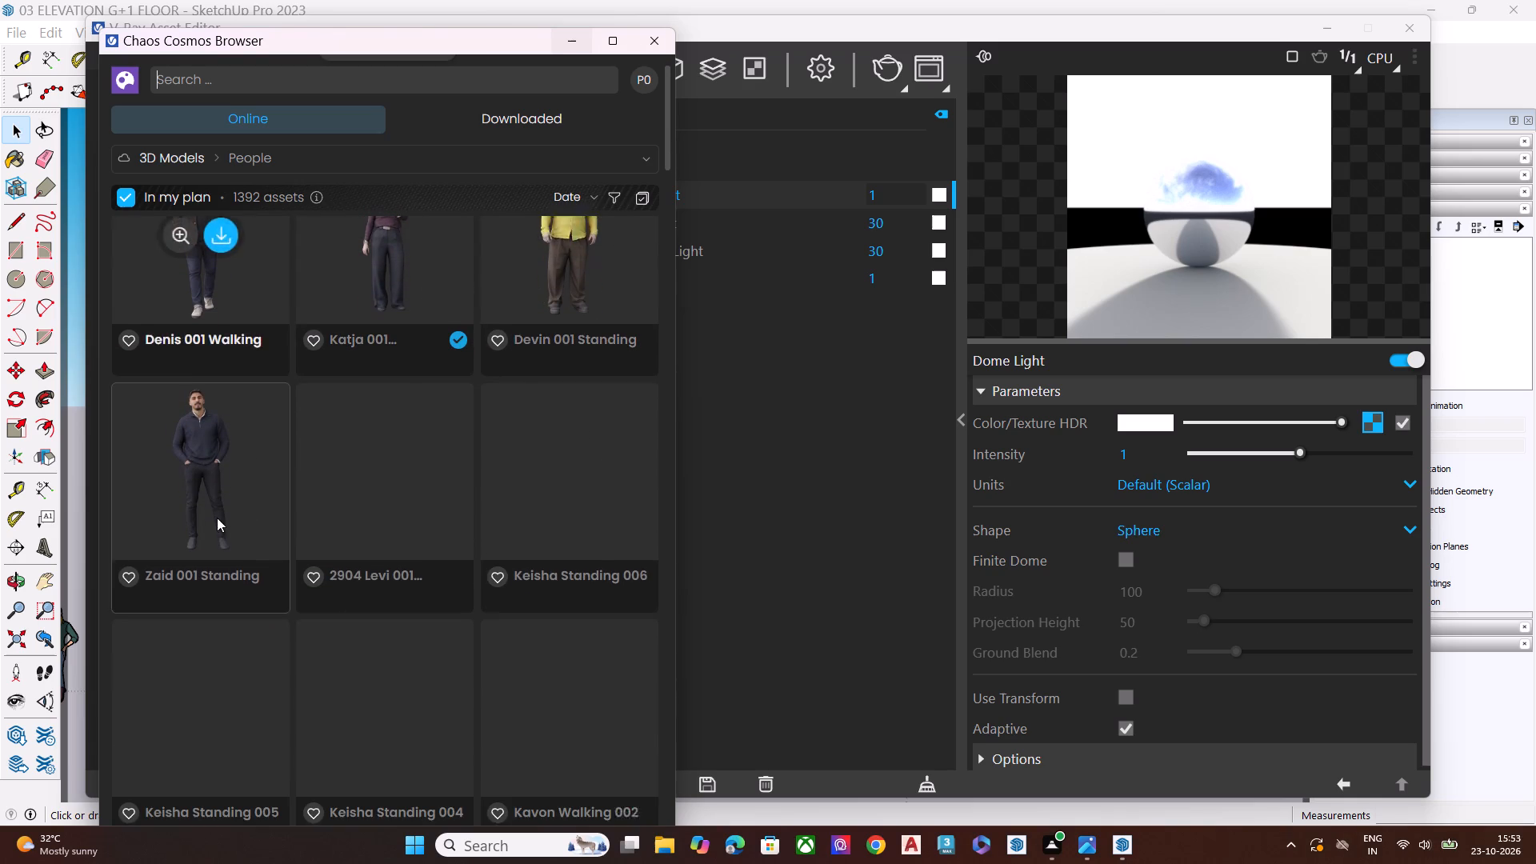
pyautogui.scroll(-3, 394, 510)
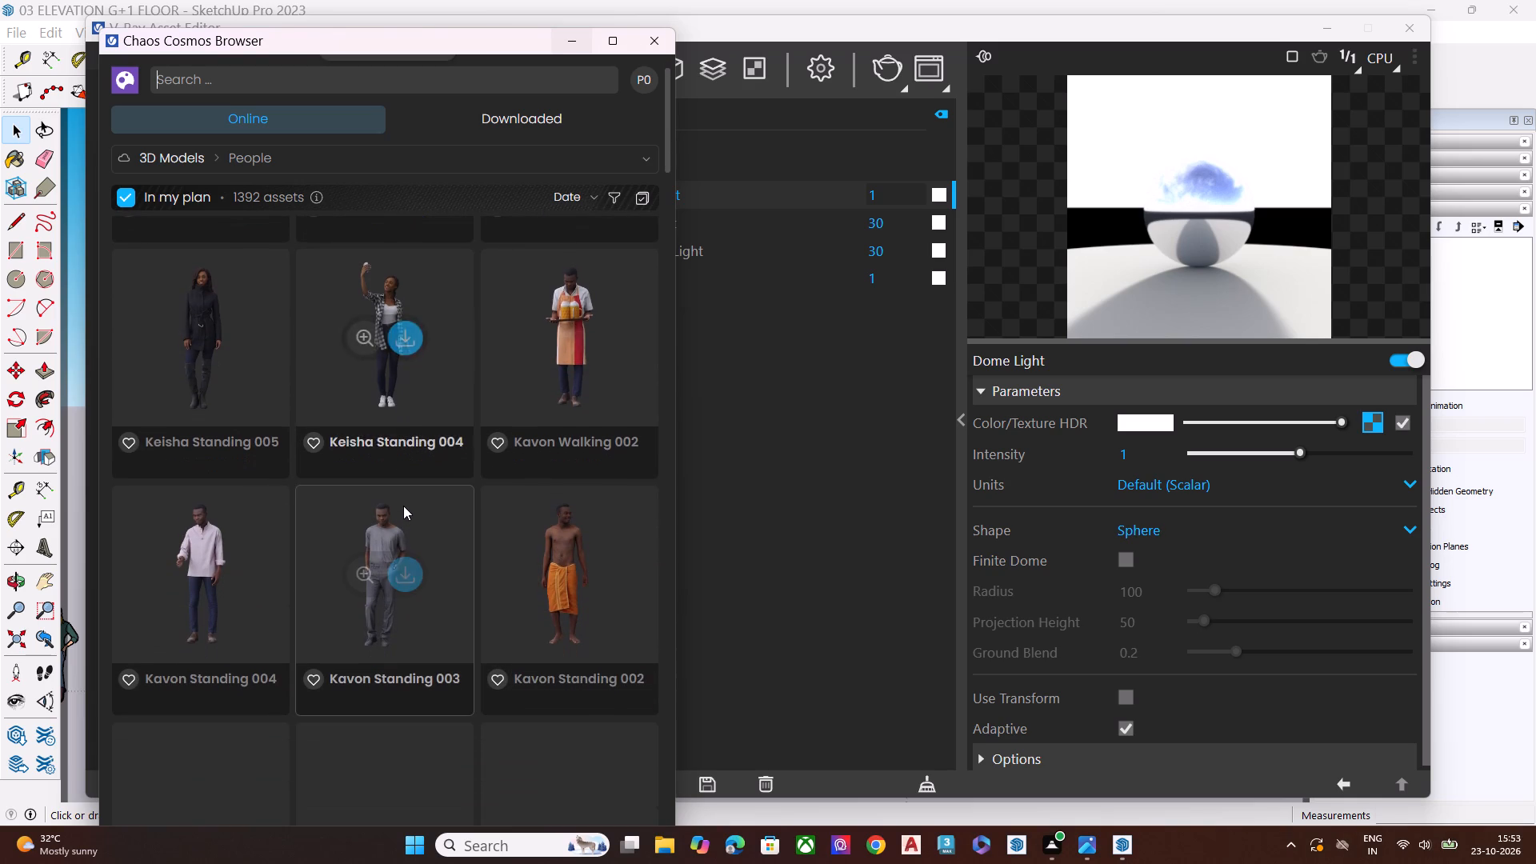
pyautogui.scroll(-3, 404, 504)
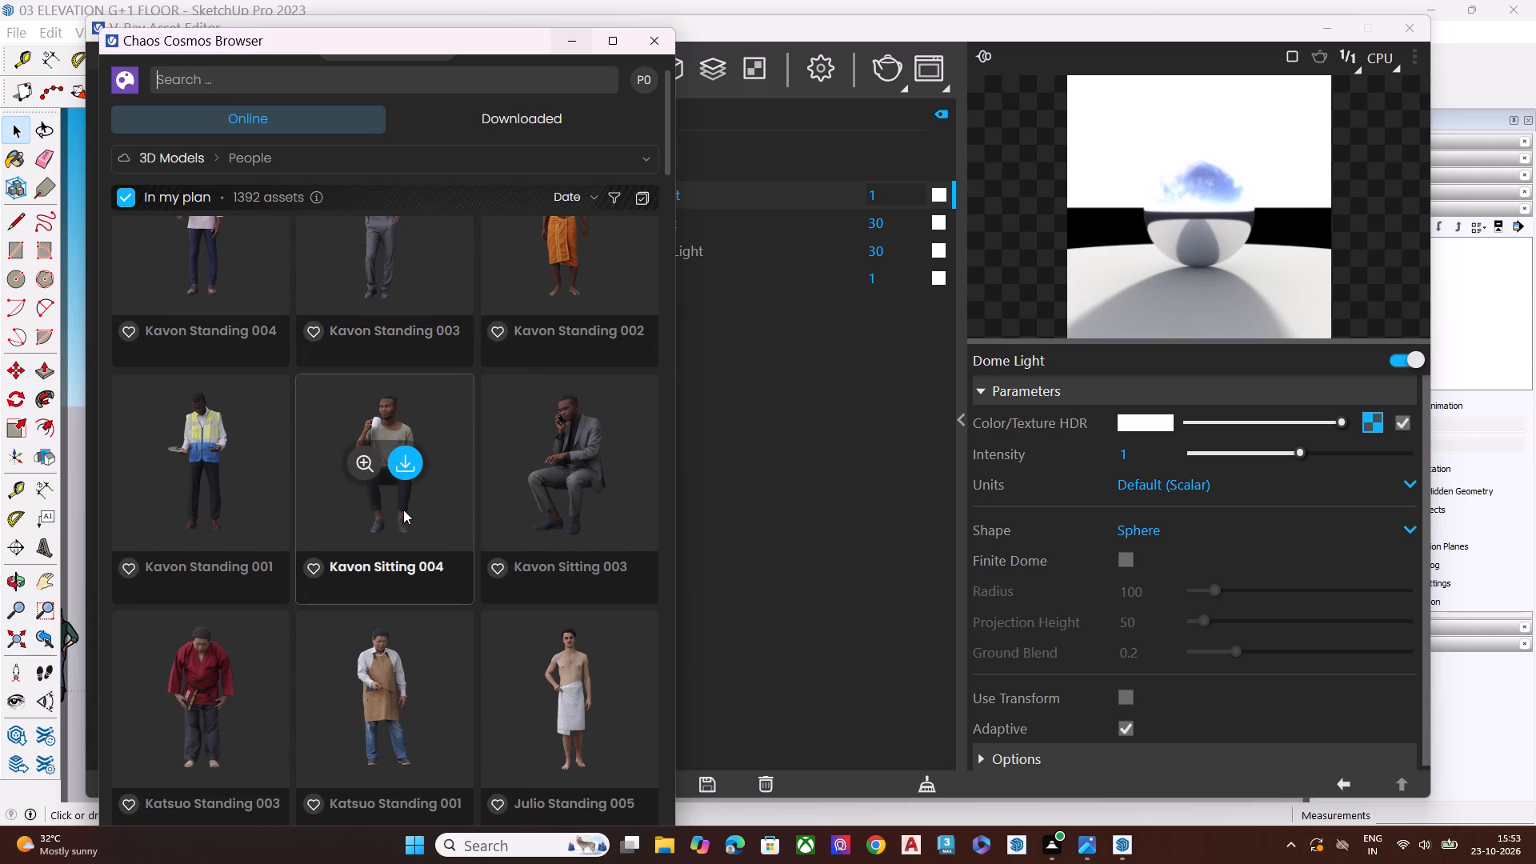
pyautogui.scroll(-3, 386, 514)
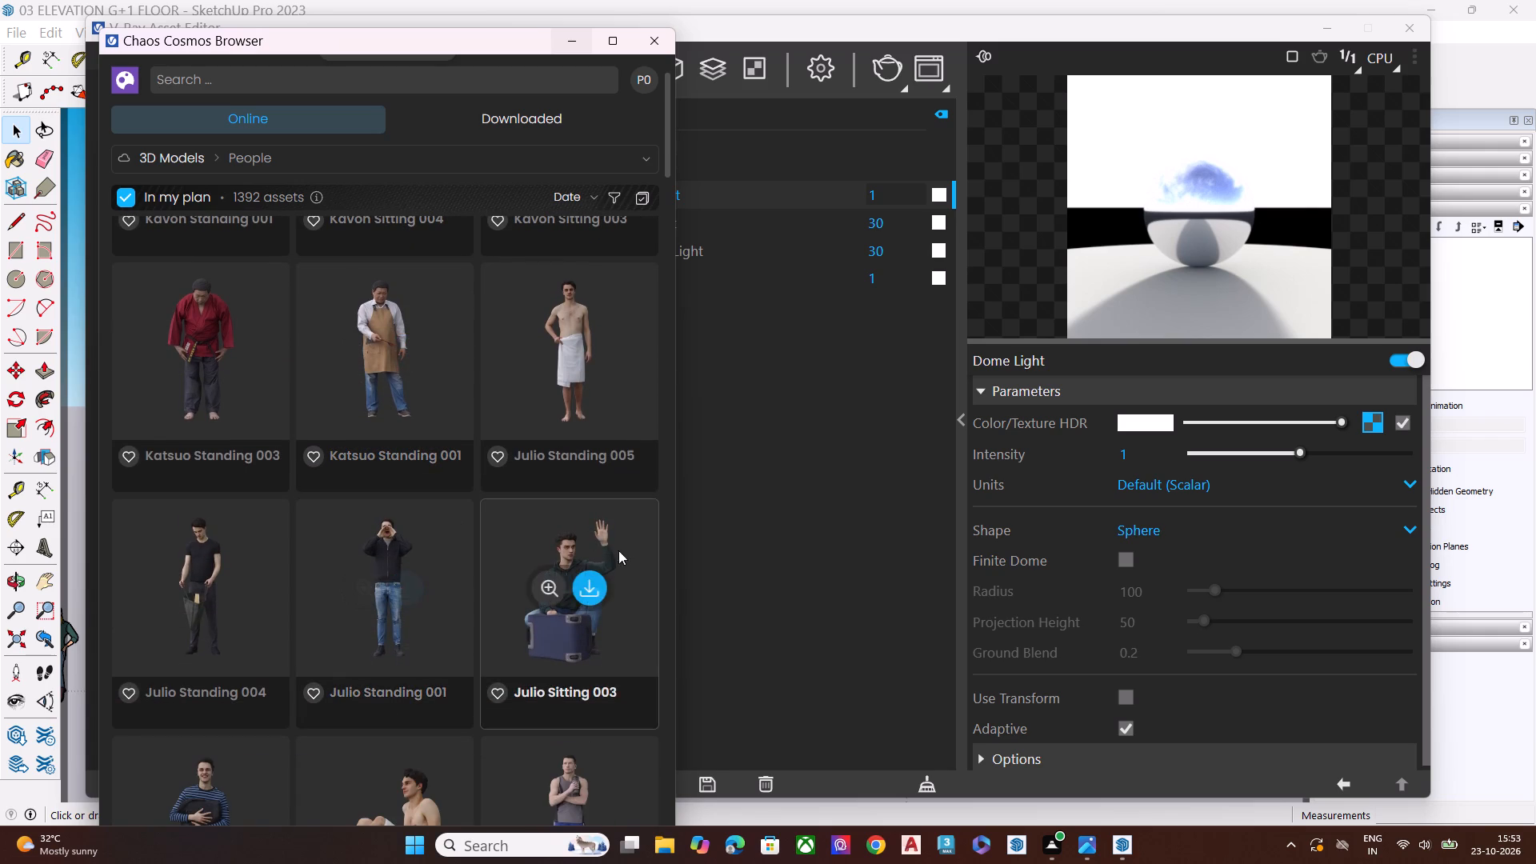
pyautogui.scroll(-3, 369, 459)
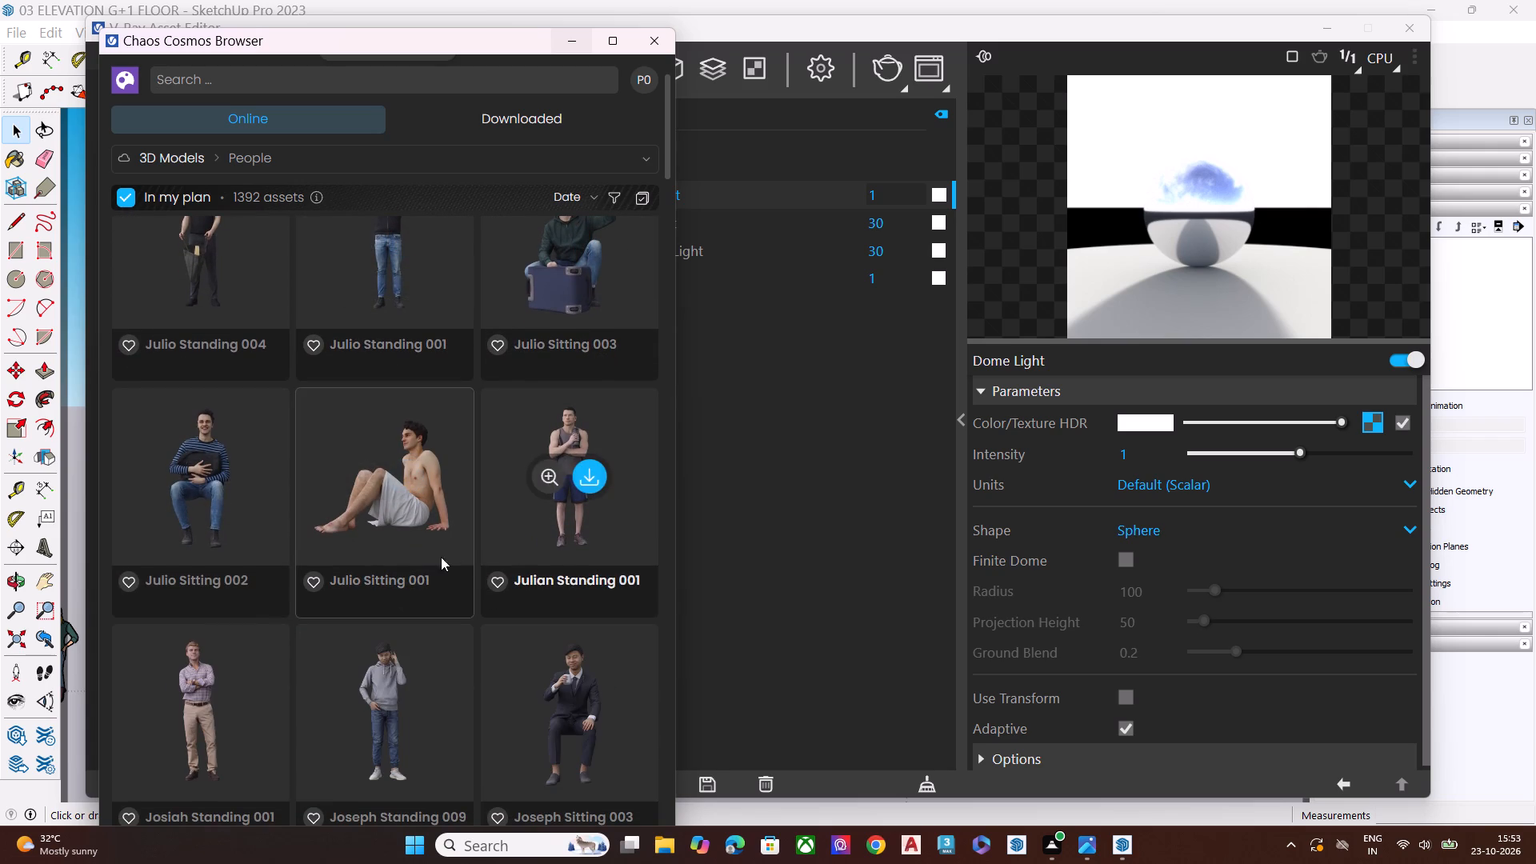
pyautogui.scroll(-1, 258, 518)
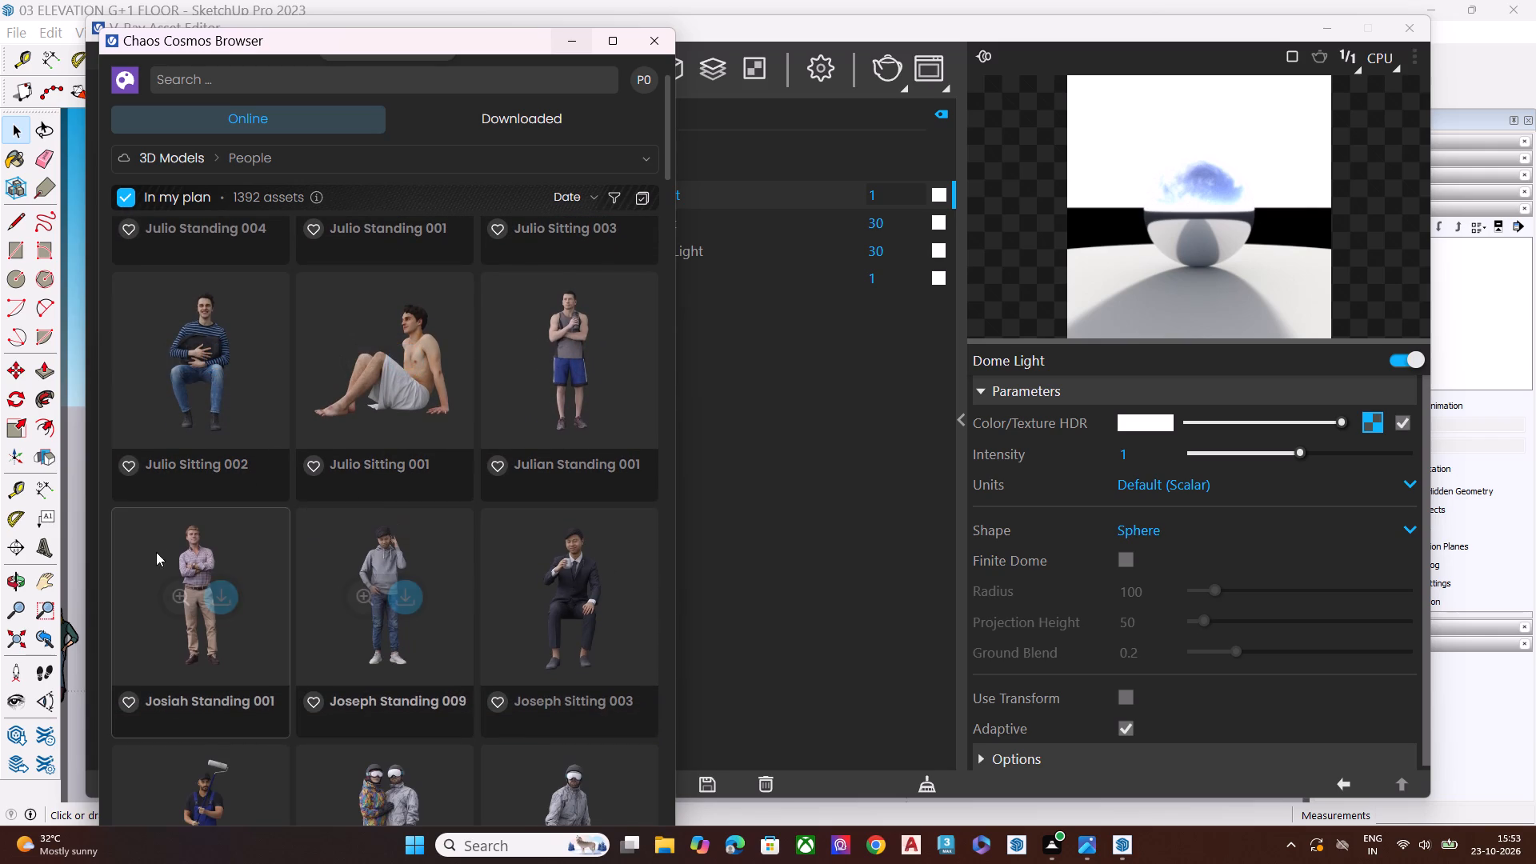
pyautogui.scroll(-3, 494, 524)
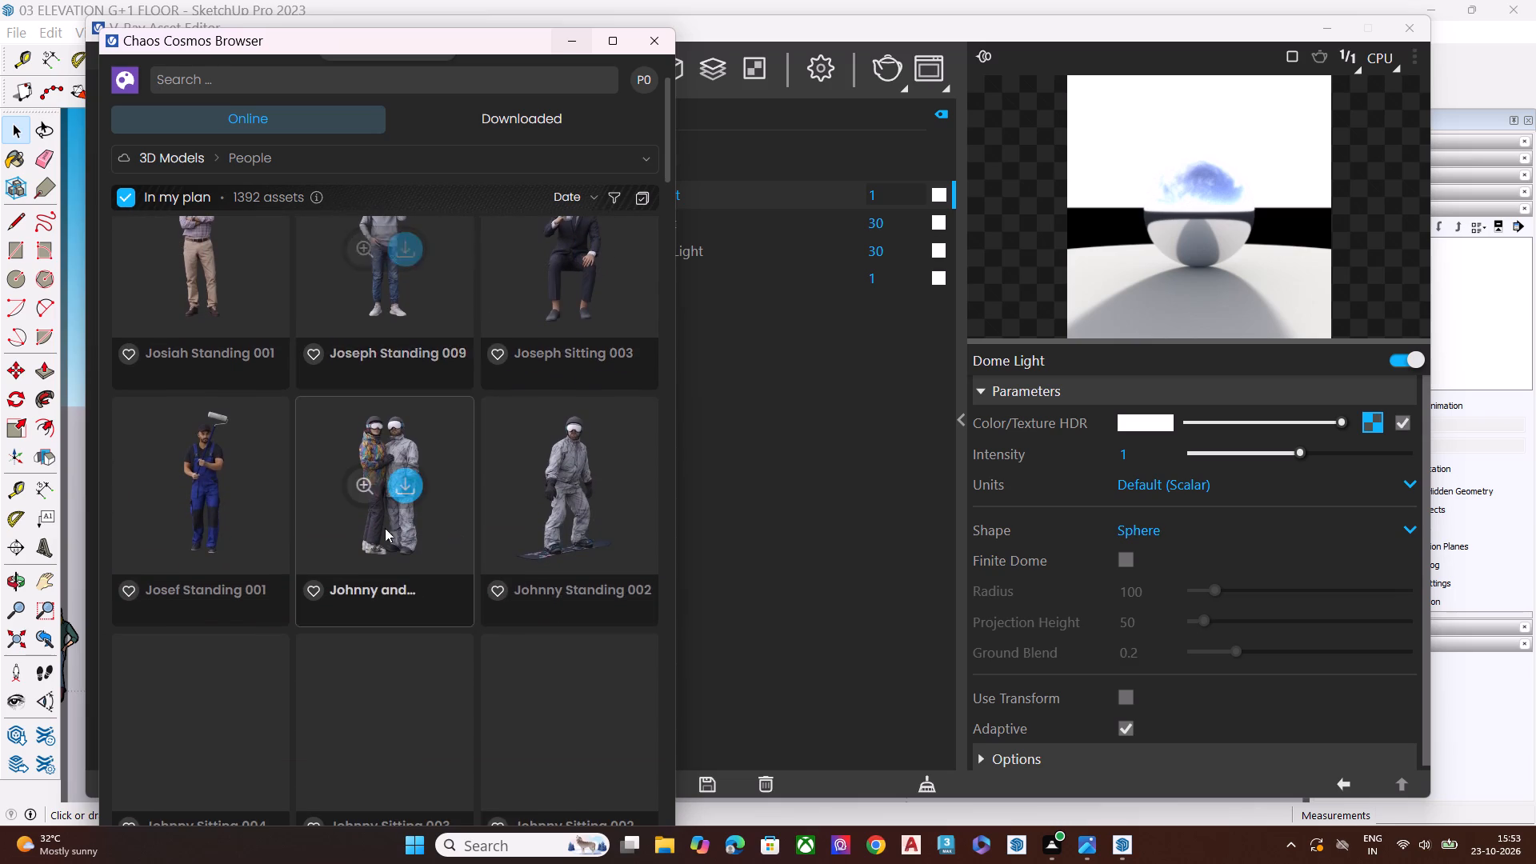
pyautogui.scroll(-4, 349, 532)
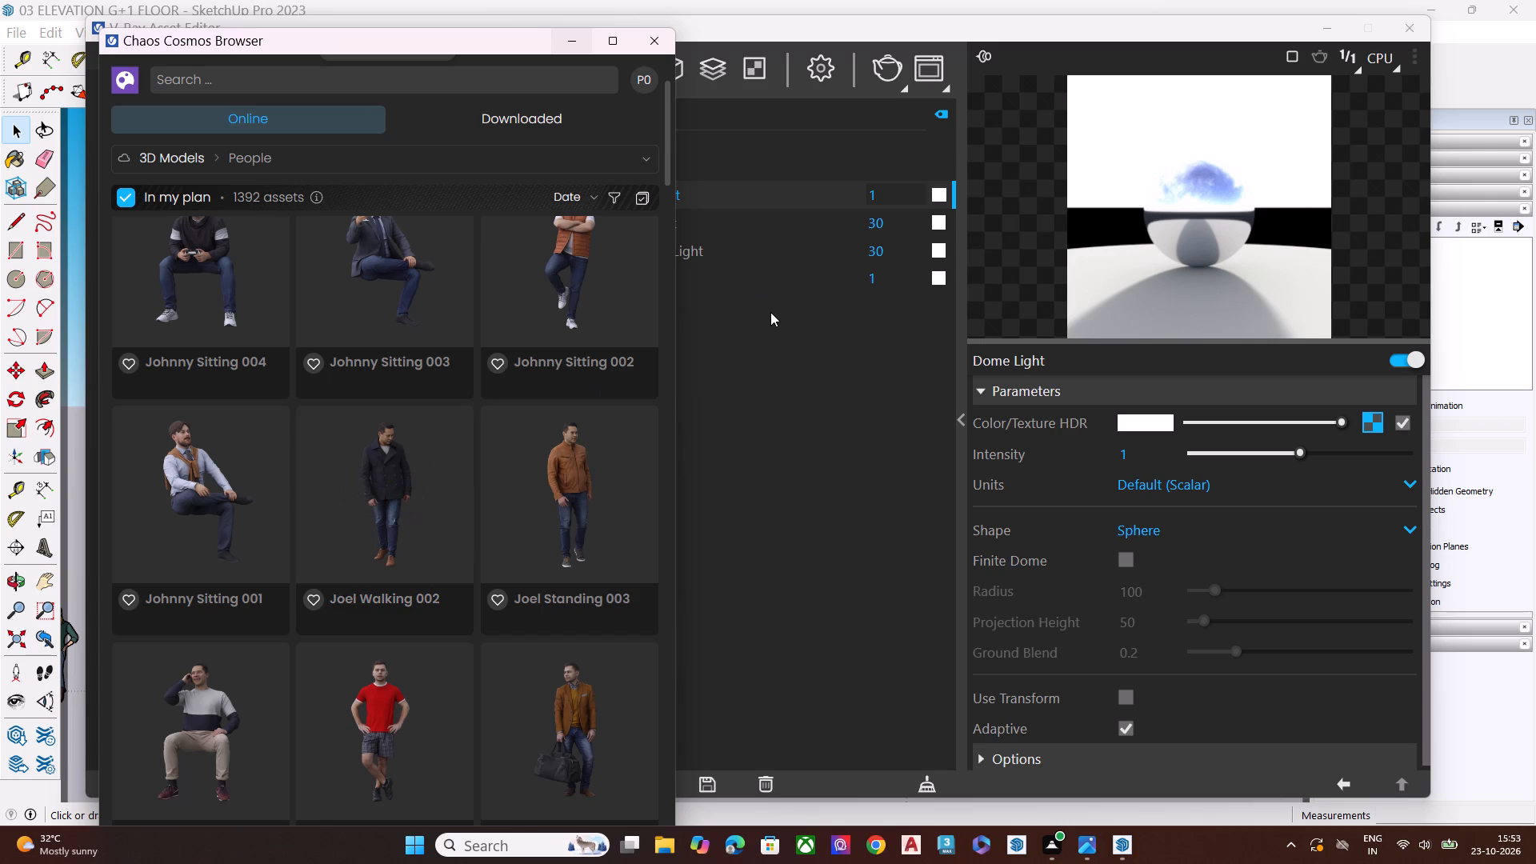
pyautogui.scroll(-3, 425, 434)
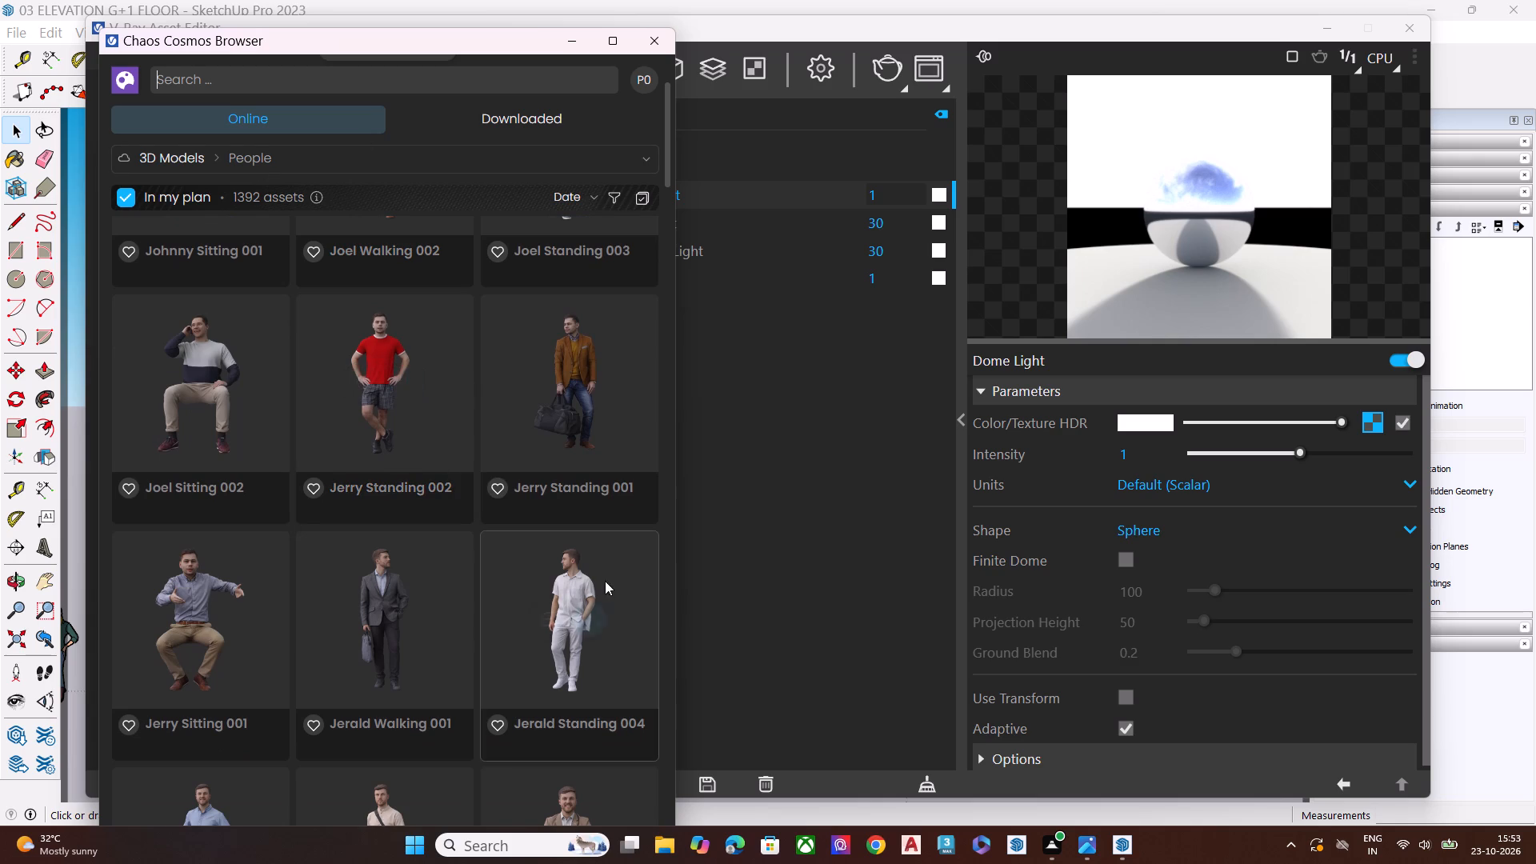
pyautogui.scroll(-2, 476, 542)
pyautogui.scroll(-2, 358, 541)
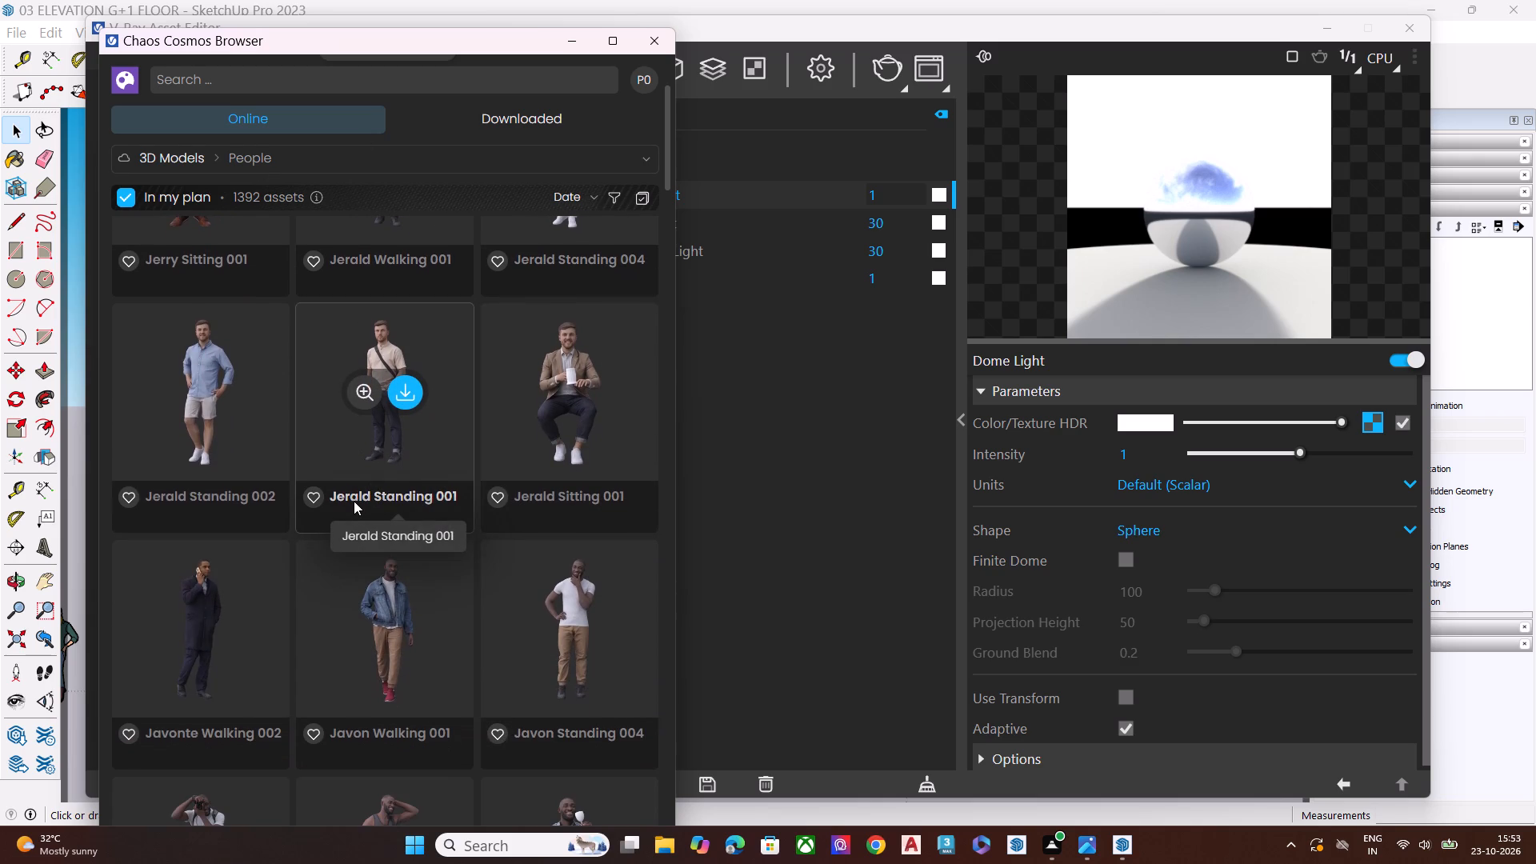
pyautogui.scroll(-3, 346, 511)
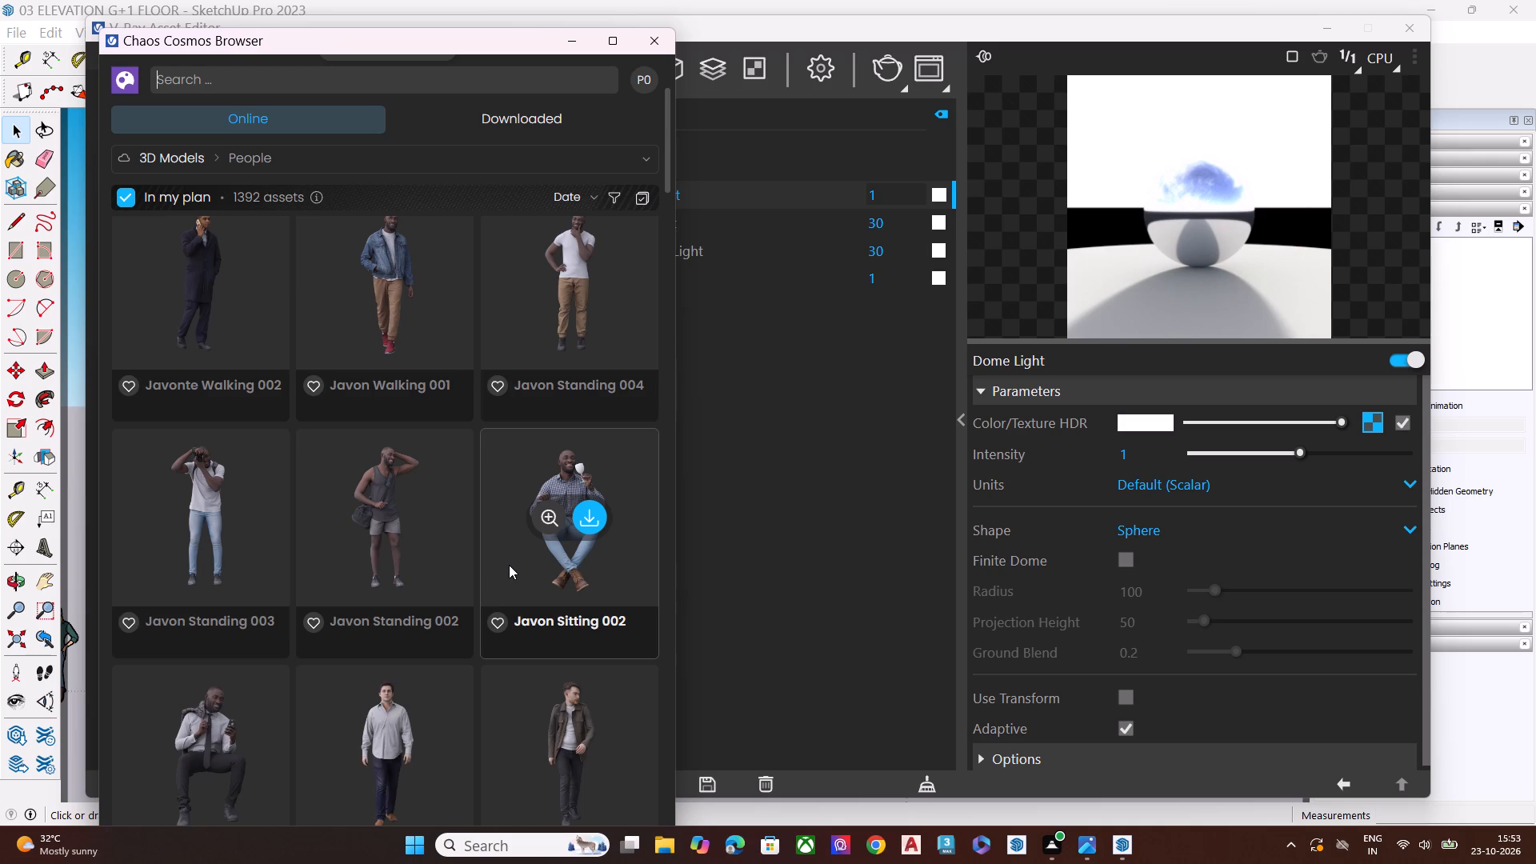
pyautogui.scroll(-2, 431, 600)
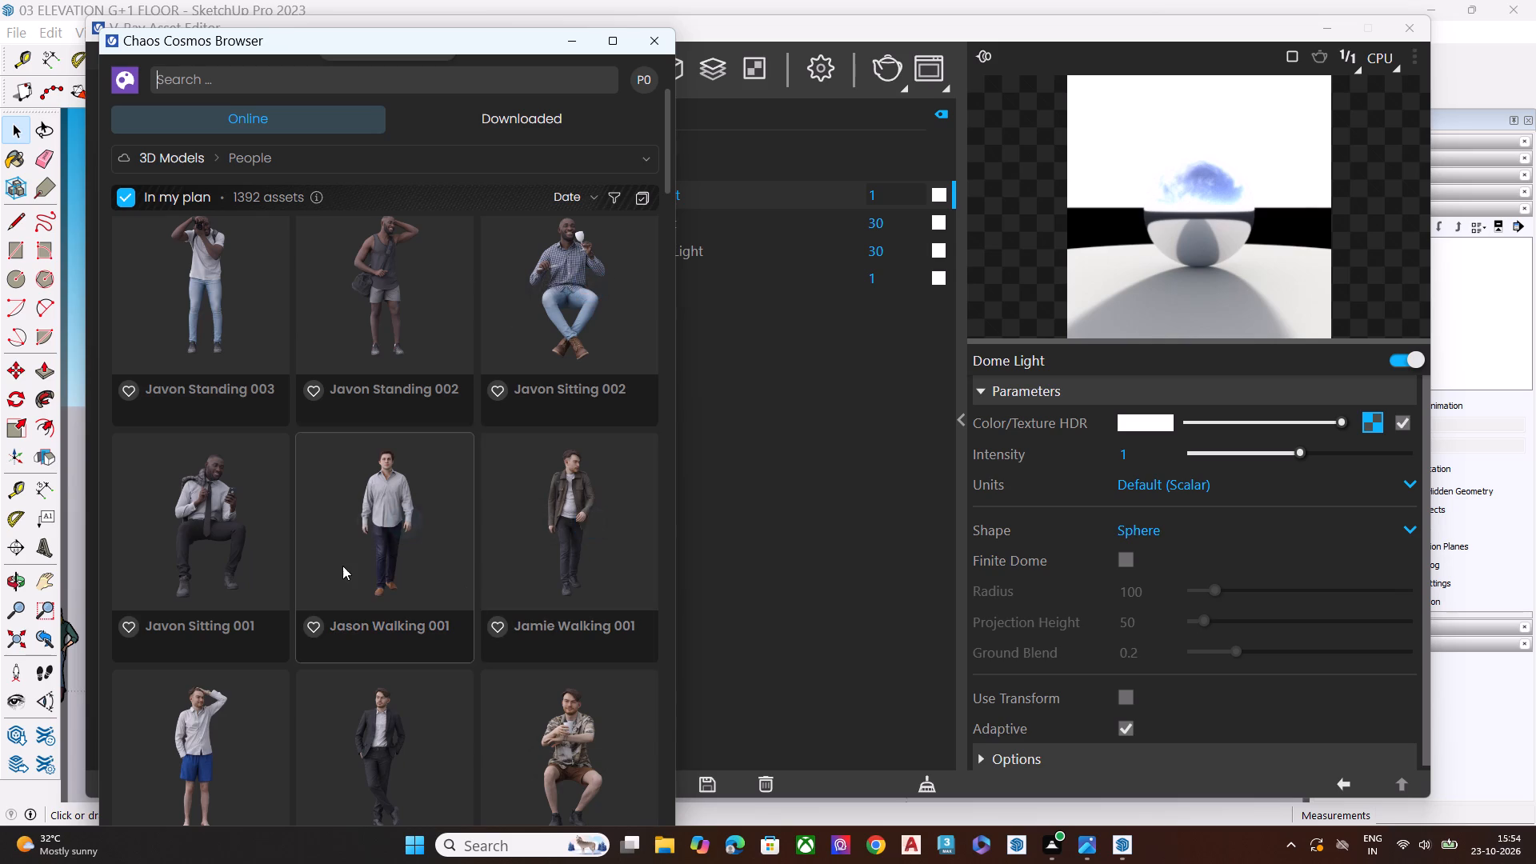
pyautogui.scroll(-3, 343, 563)
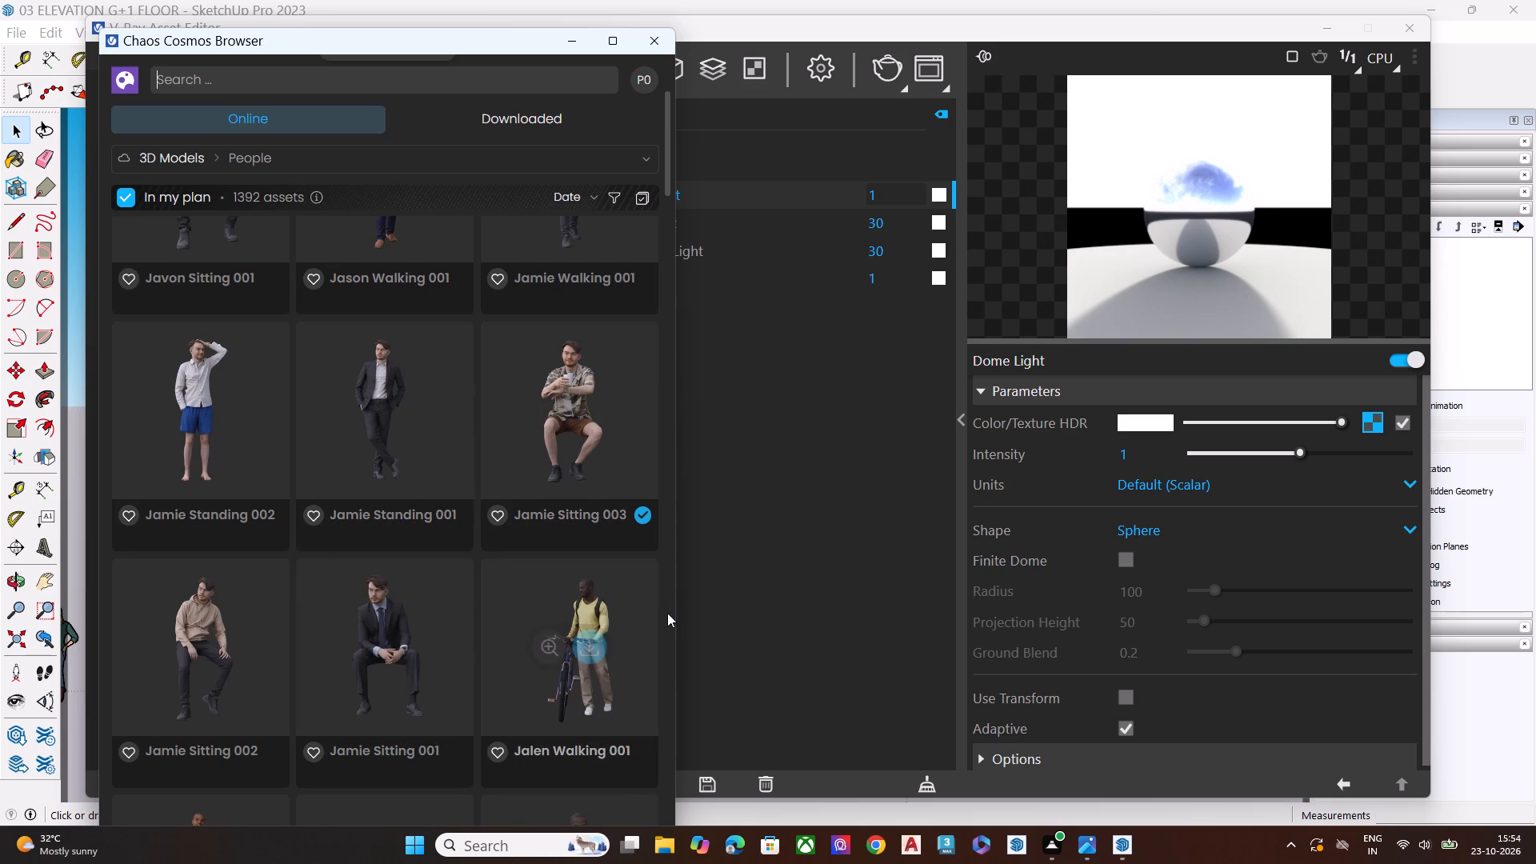
pyautogui.scroll(-3, 506, 474)
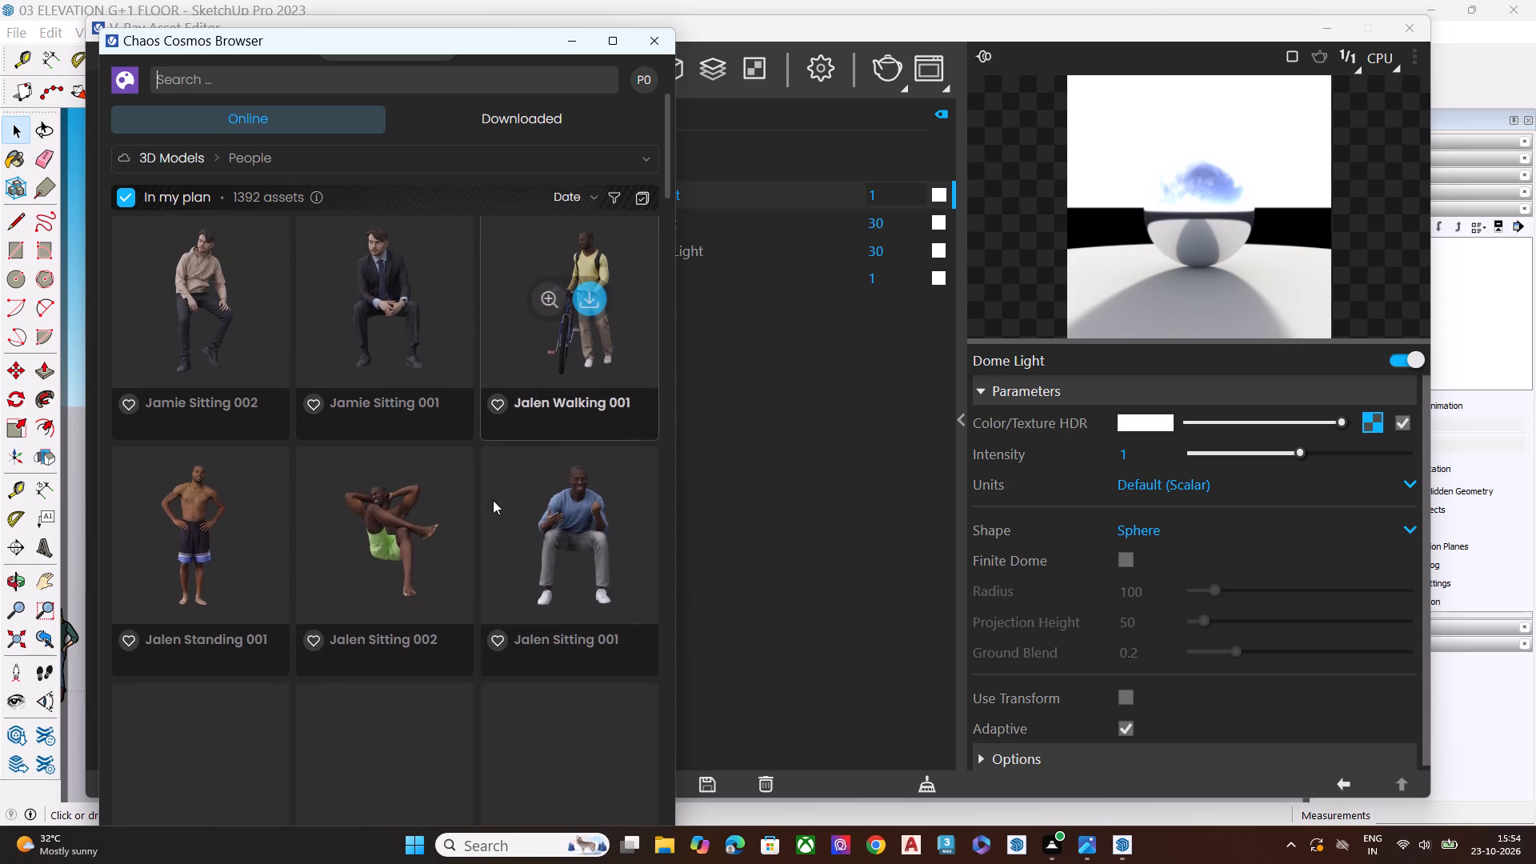
pyautogui.scroll(-2, 229, 549)
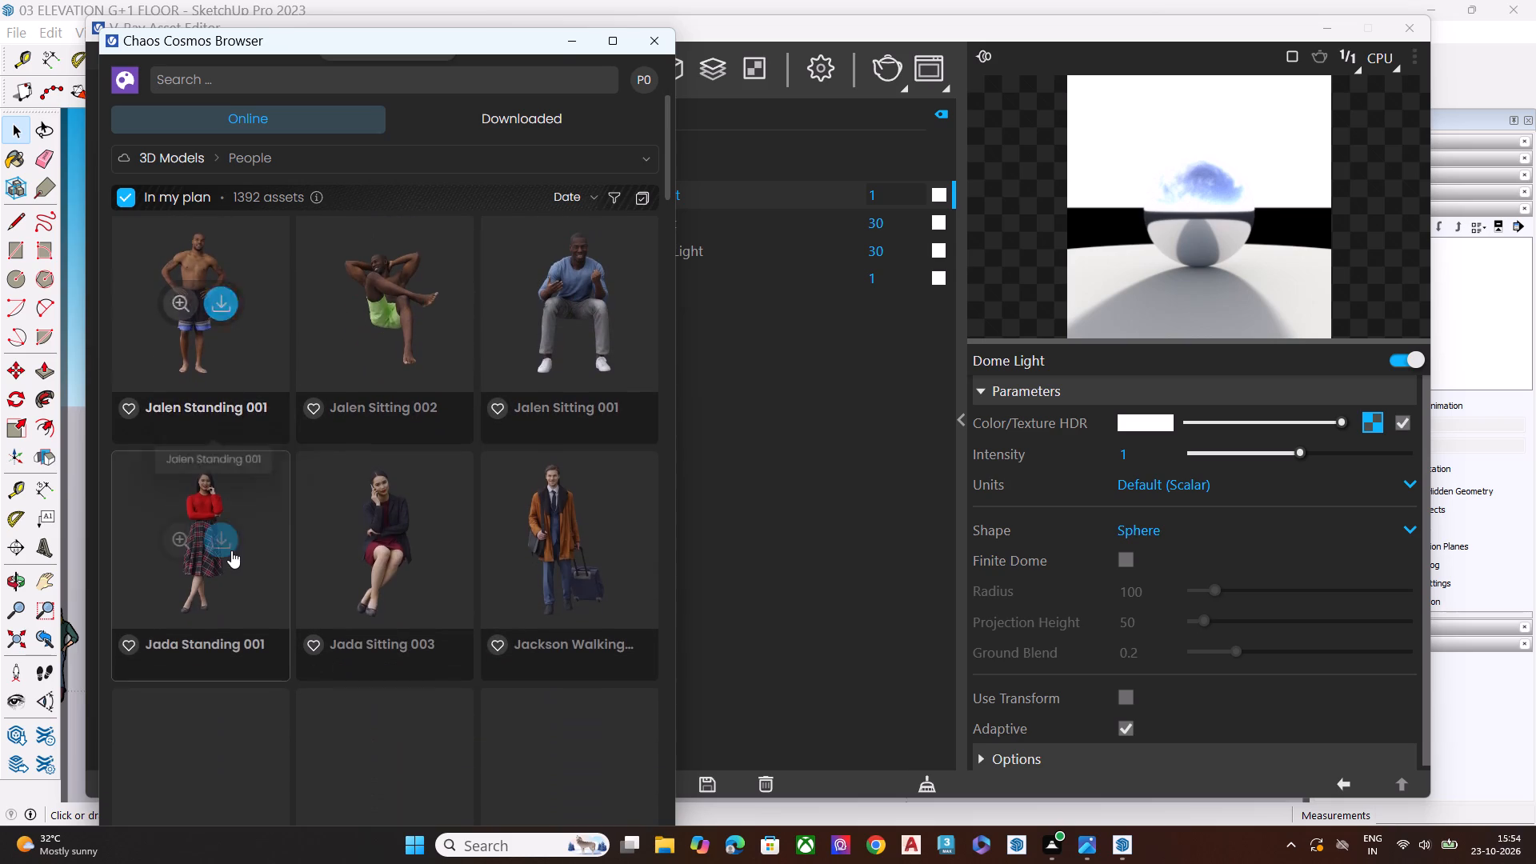
pyautogui.click(220, 533)
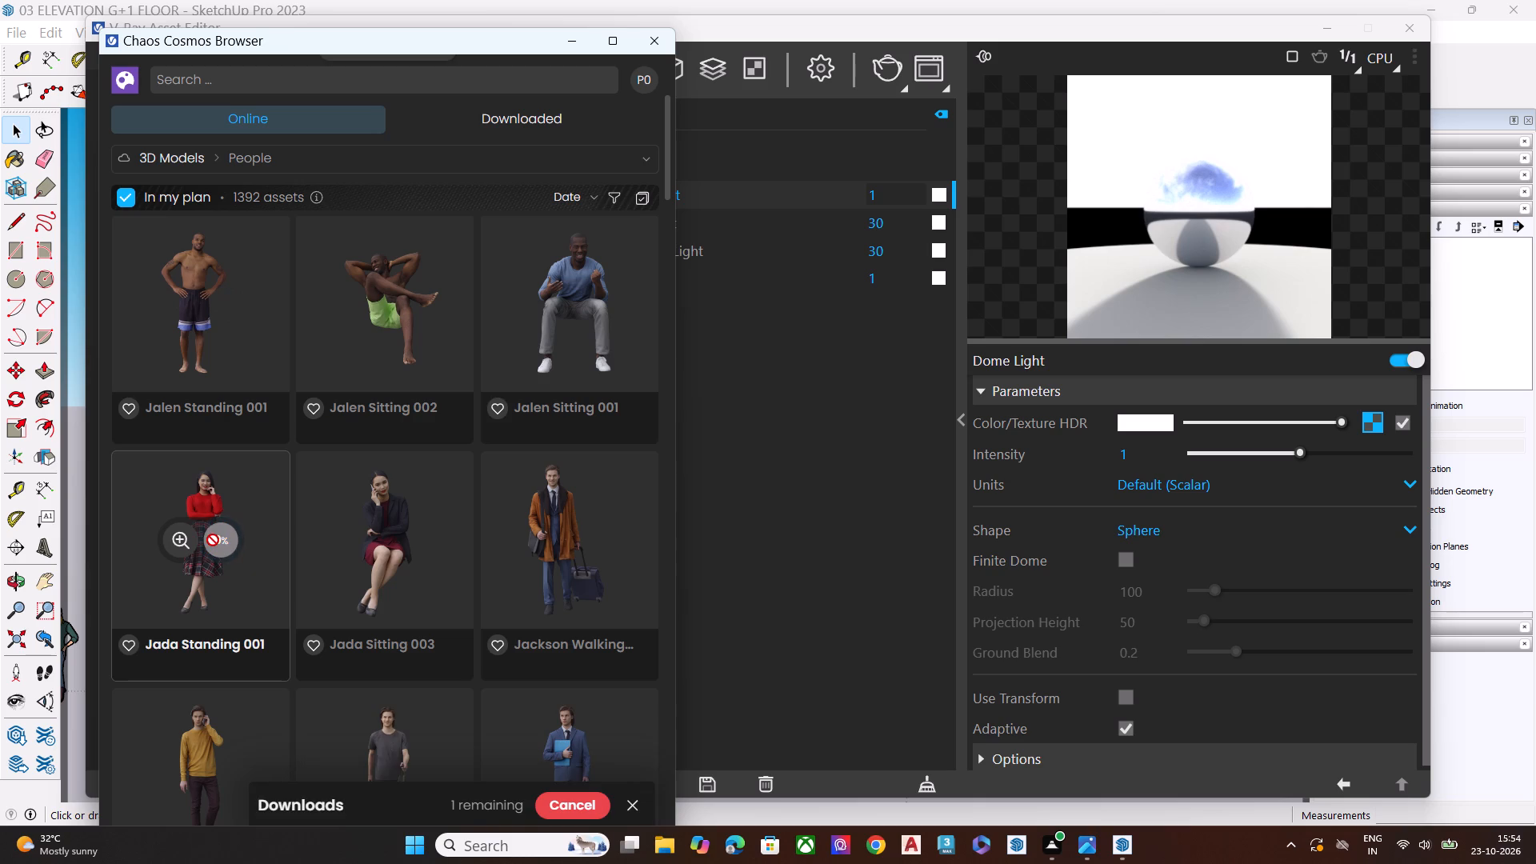
# Look through further standing, walking and sitting figures in the People category while the download runs.
pyautogui.scroll(-2, 410, 582)
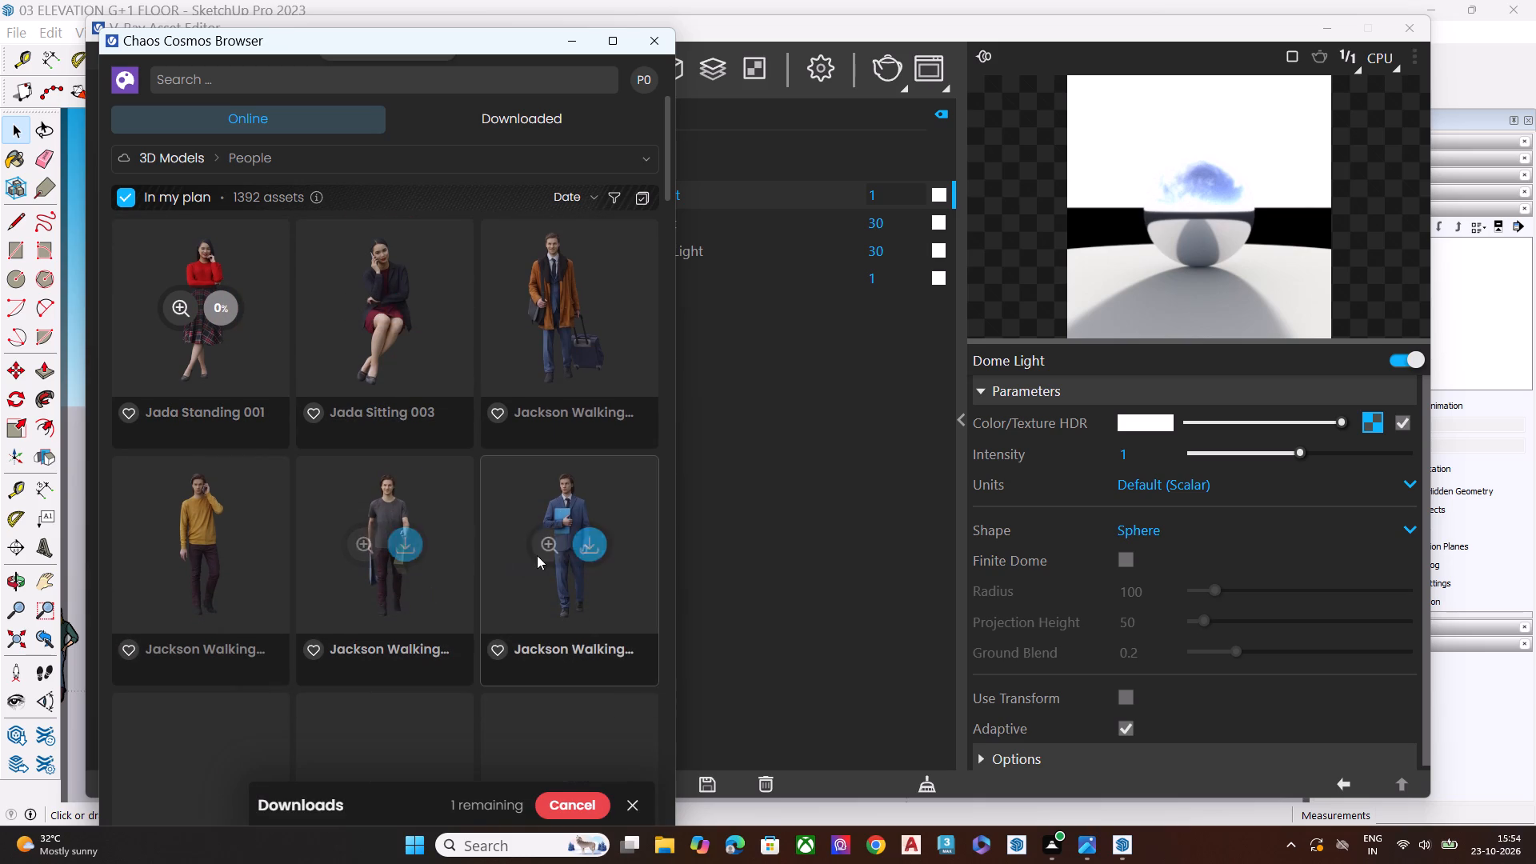
pyautogui.scroll(-2, 199, 576)
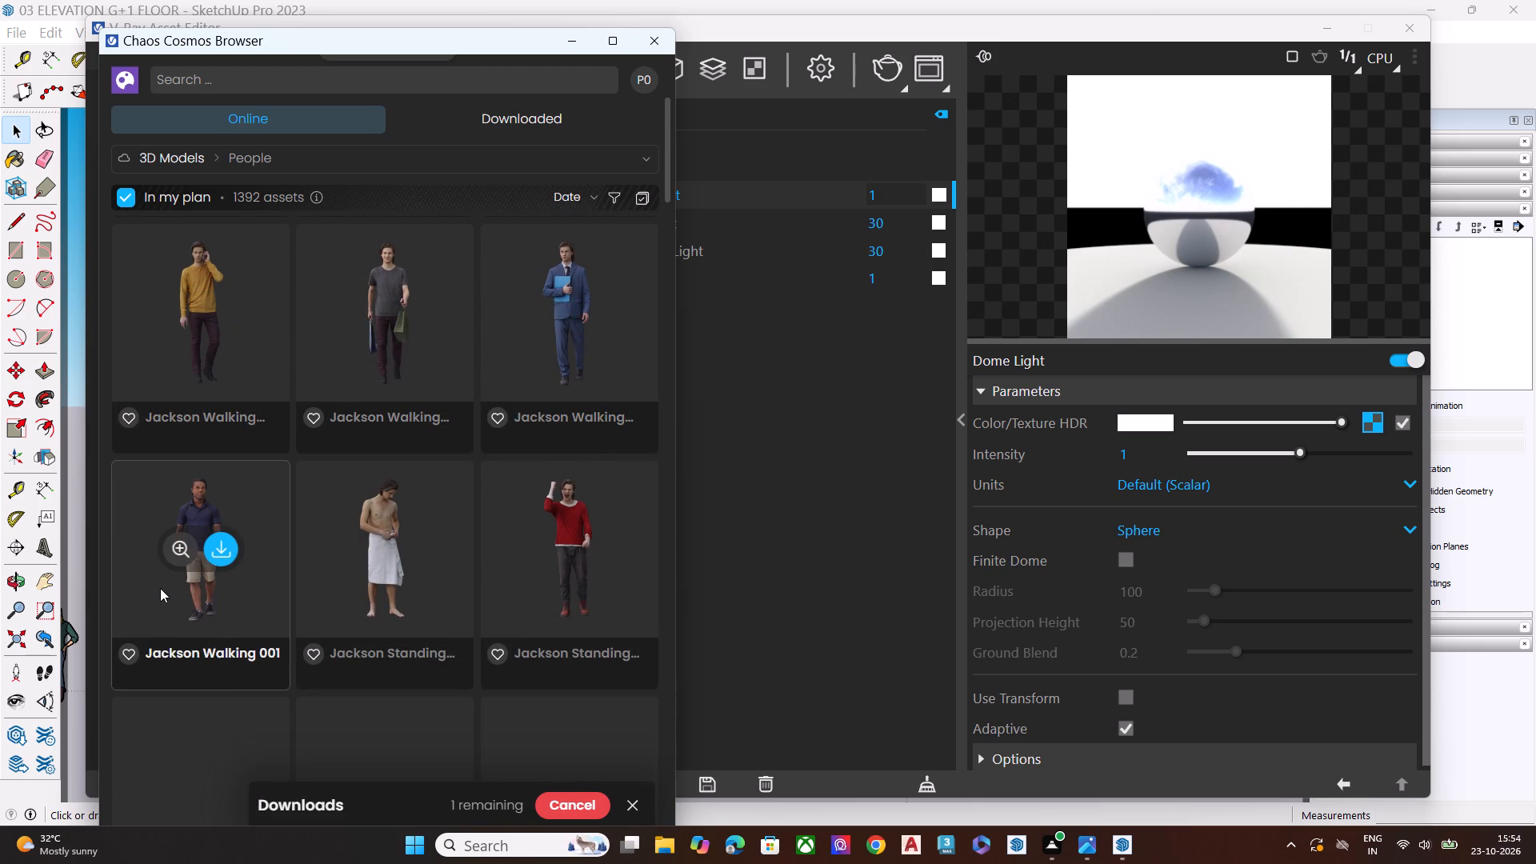
pyautogui.scroll(-2, 328, 598)
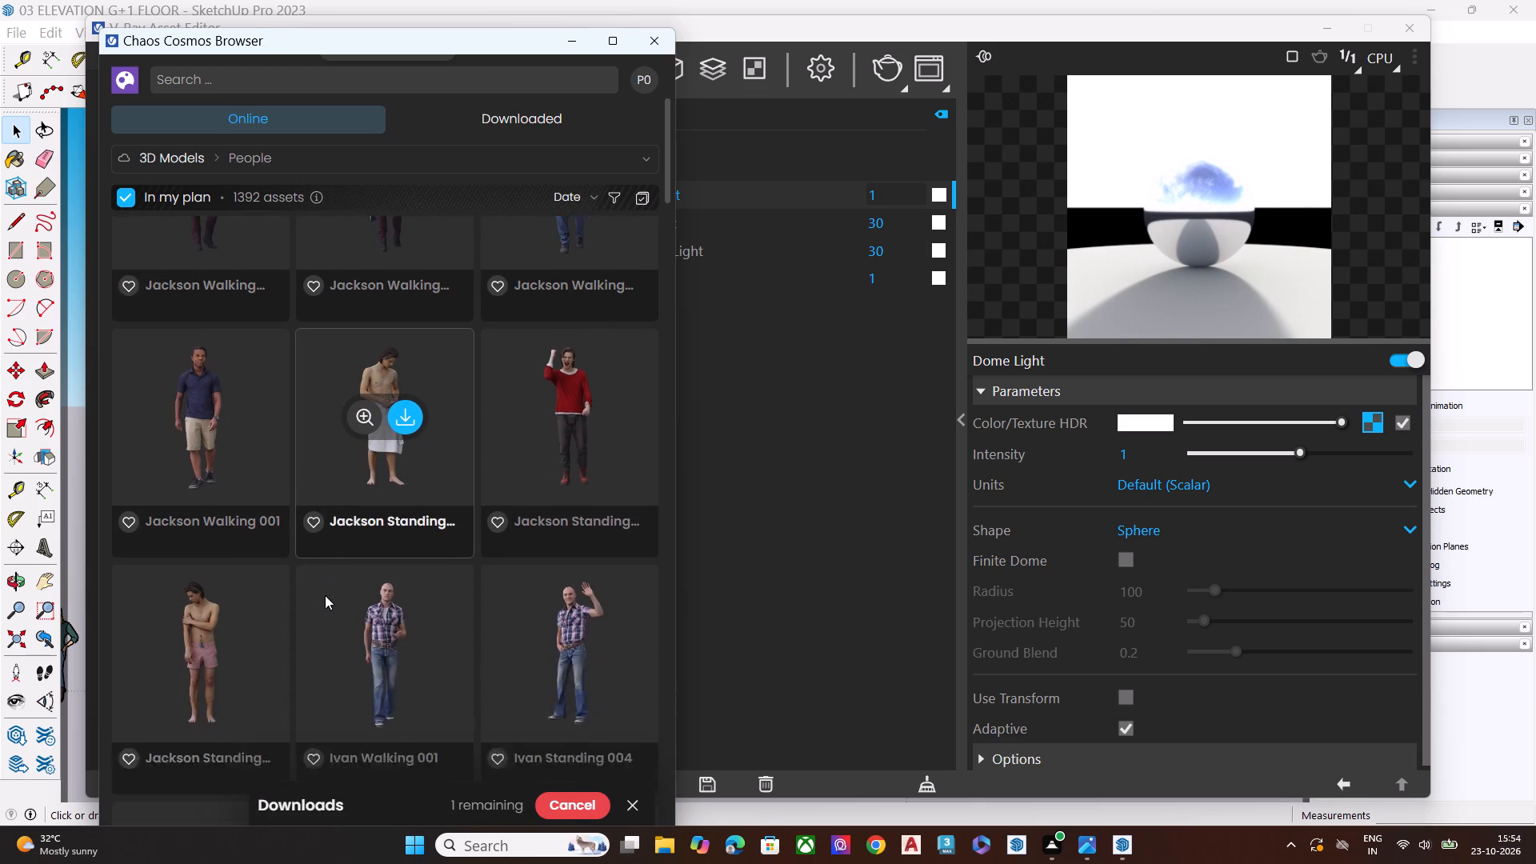
pyautogui.scroll(-2, 530, 546)
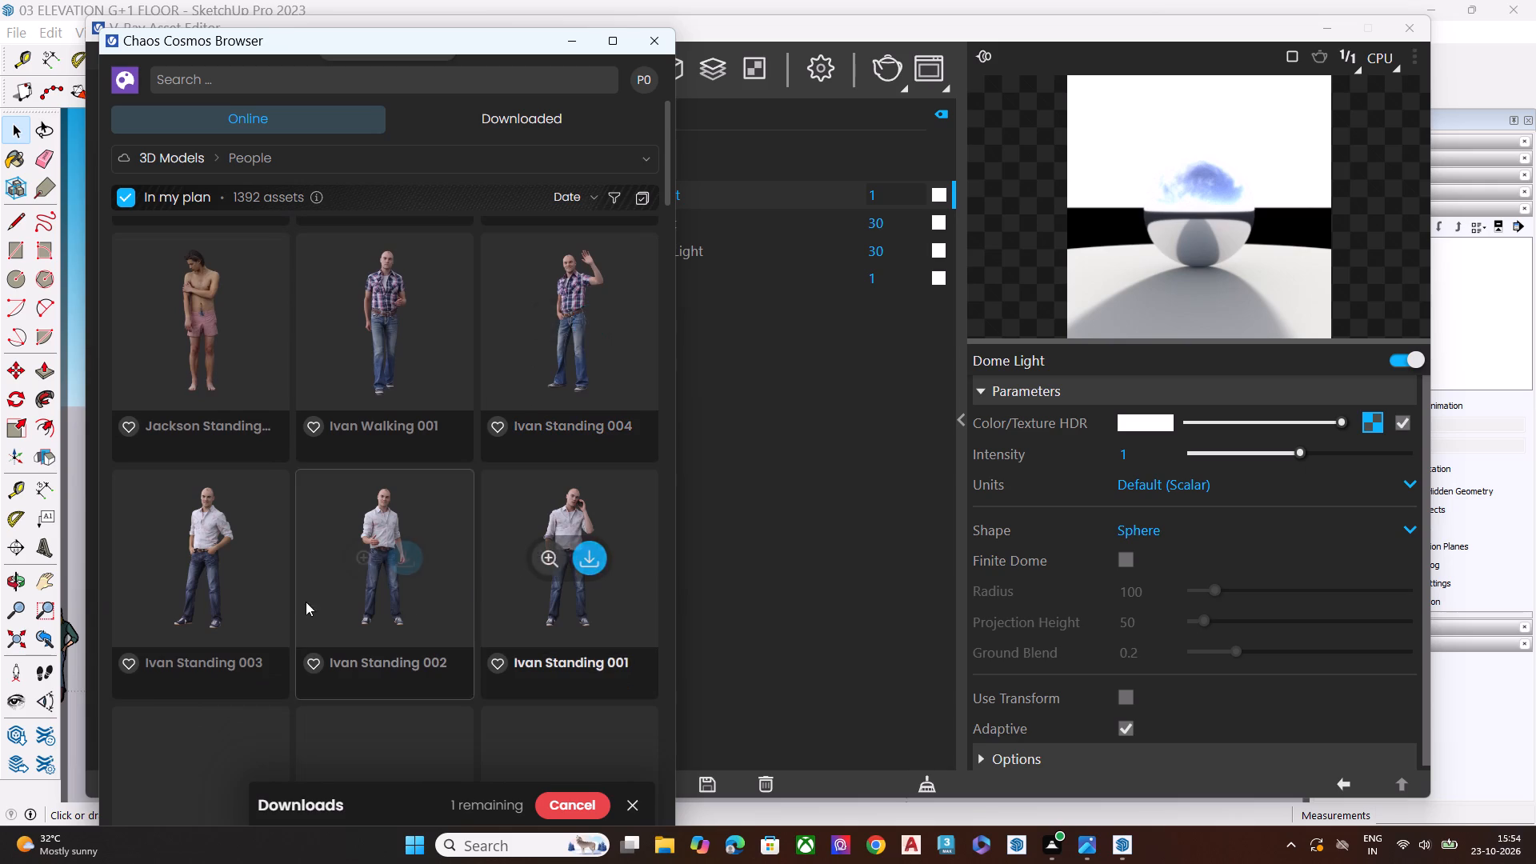
pyautogui.scroll(-1, 218, 551)
pyautogui.scroll(-1, 338, 547)
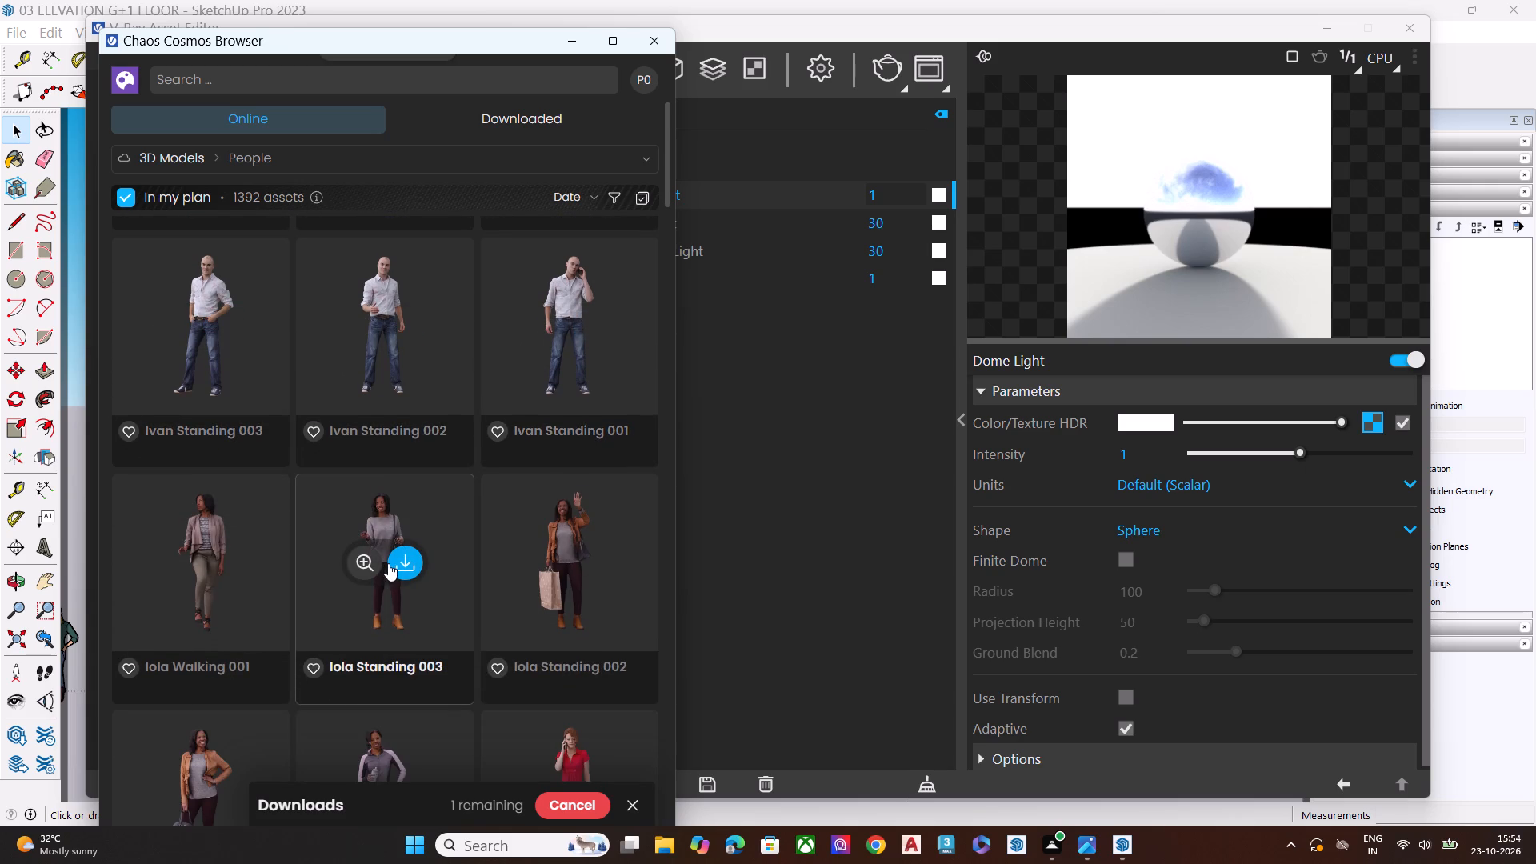
pyautogui.scroll(-1, 390, 561)
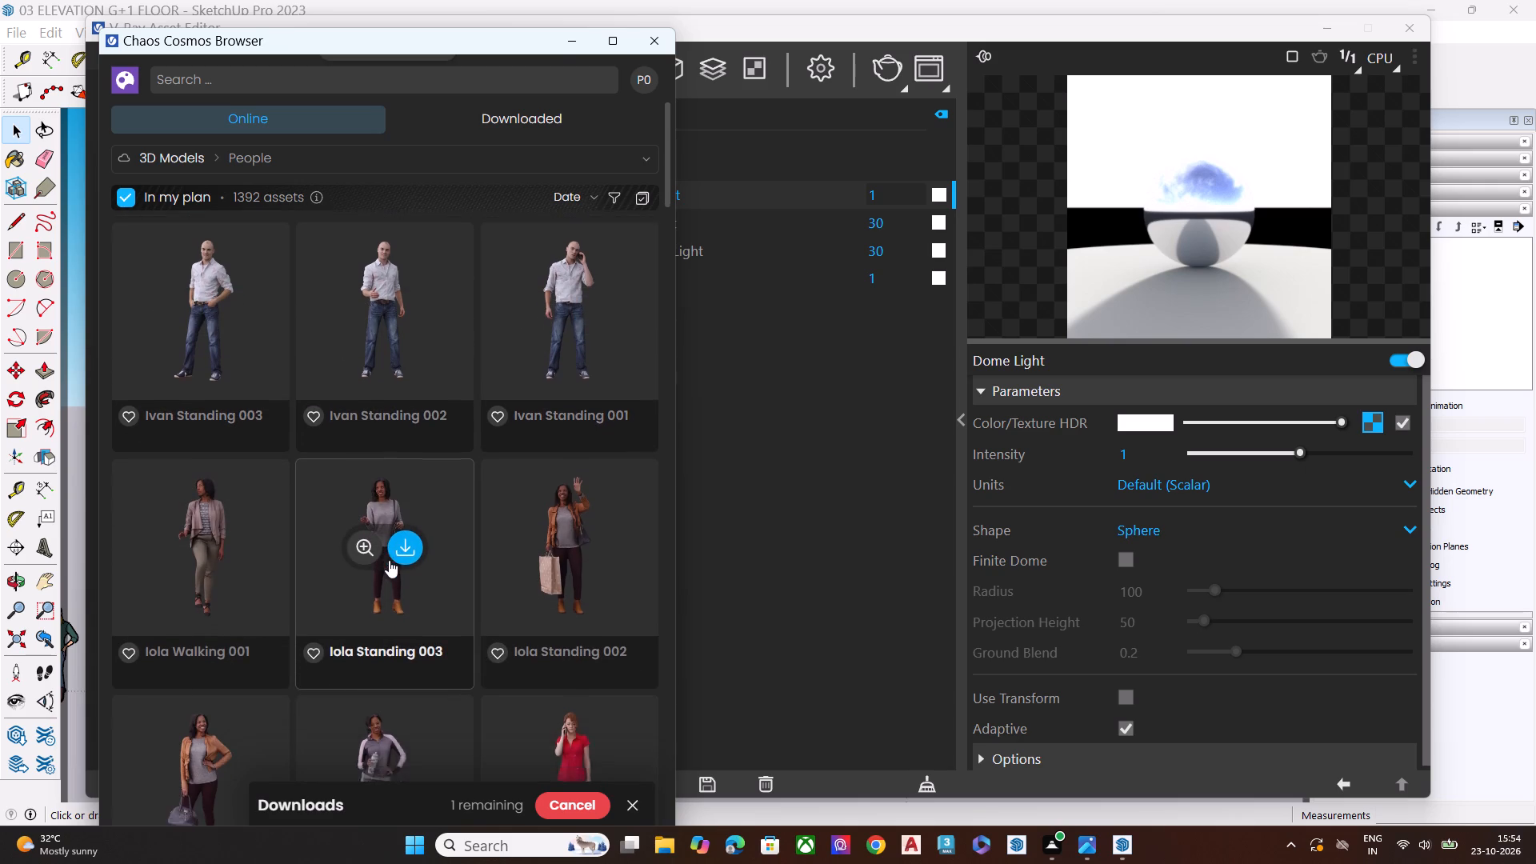
pyautogui.scroll(-4, 389, 560)
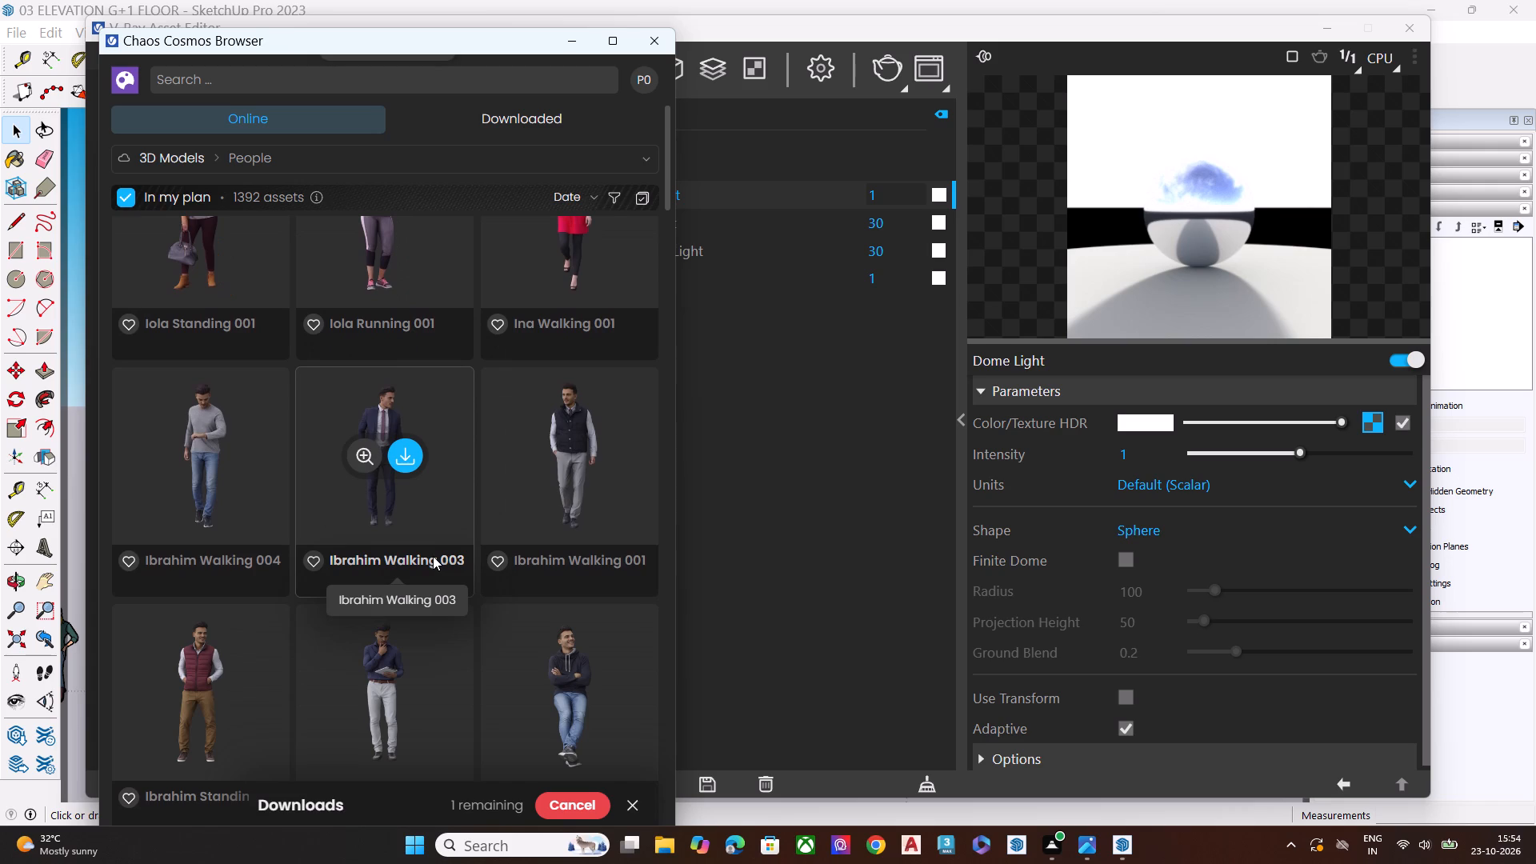
pyautogui.scroll(-2, 416, 573)
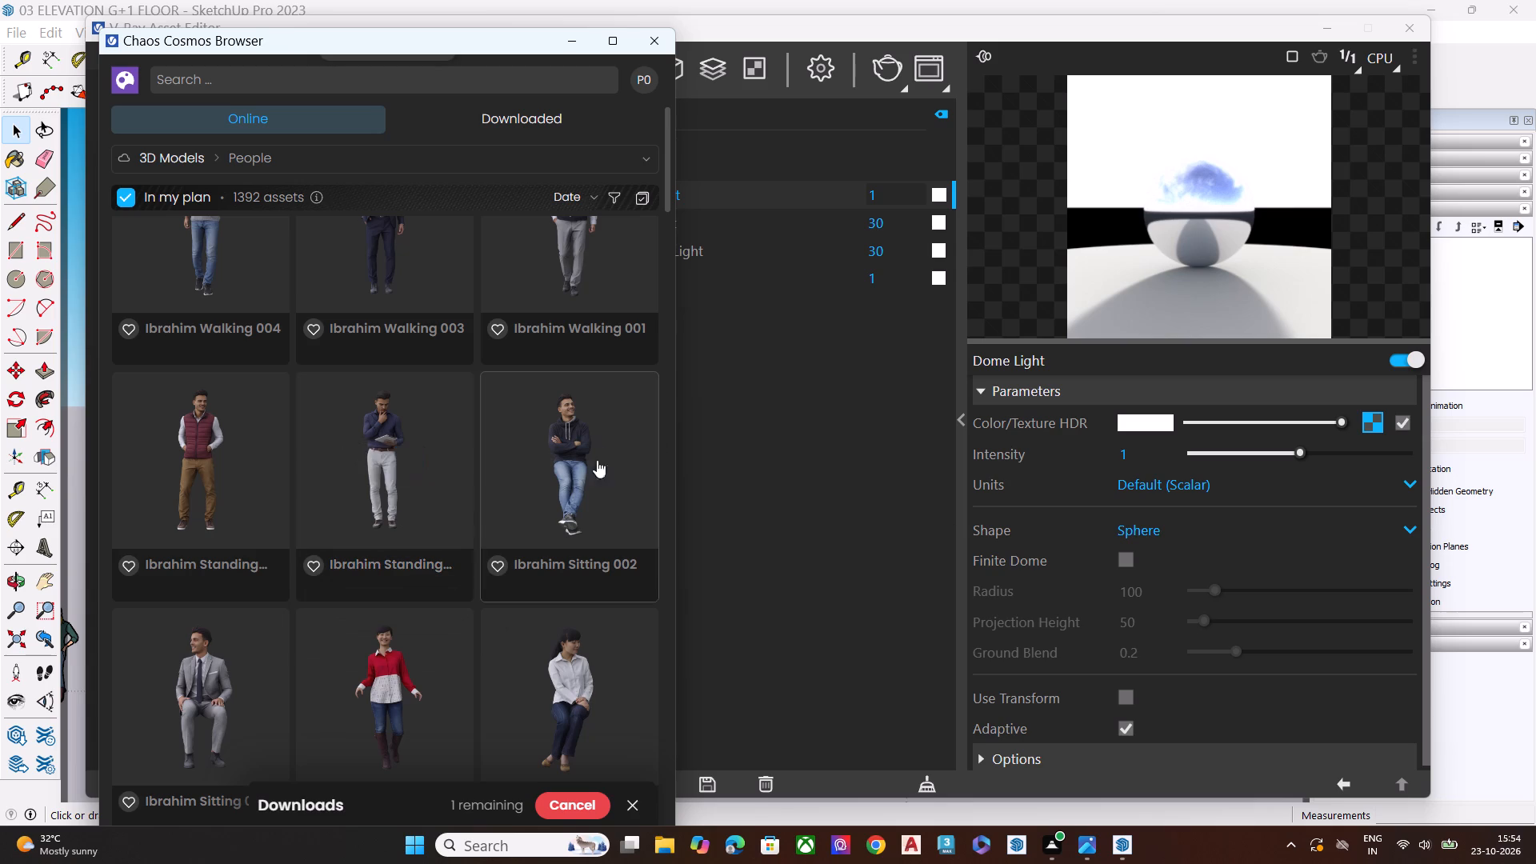
pyautogui.scroll(-3, 454, 526)
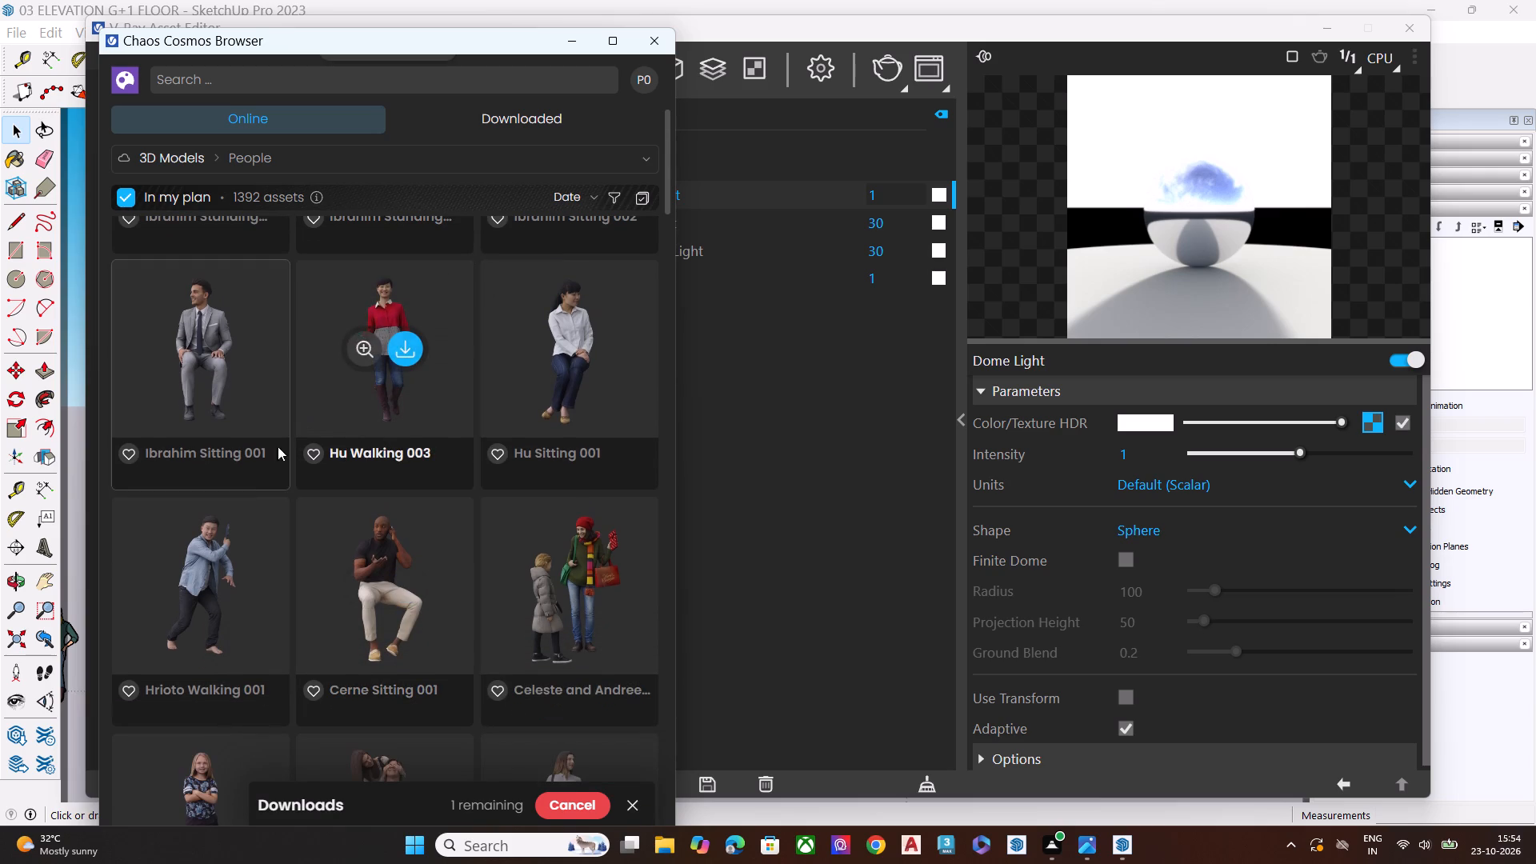
pyautogui.scroll(-3, 269, 516)
pyautogui.scroll(-2, 363, 506)
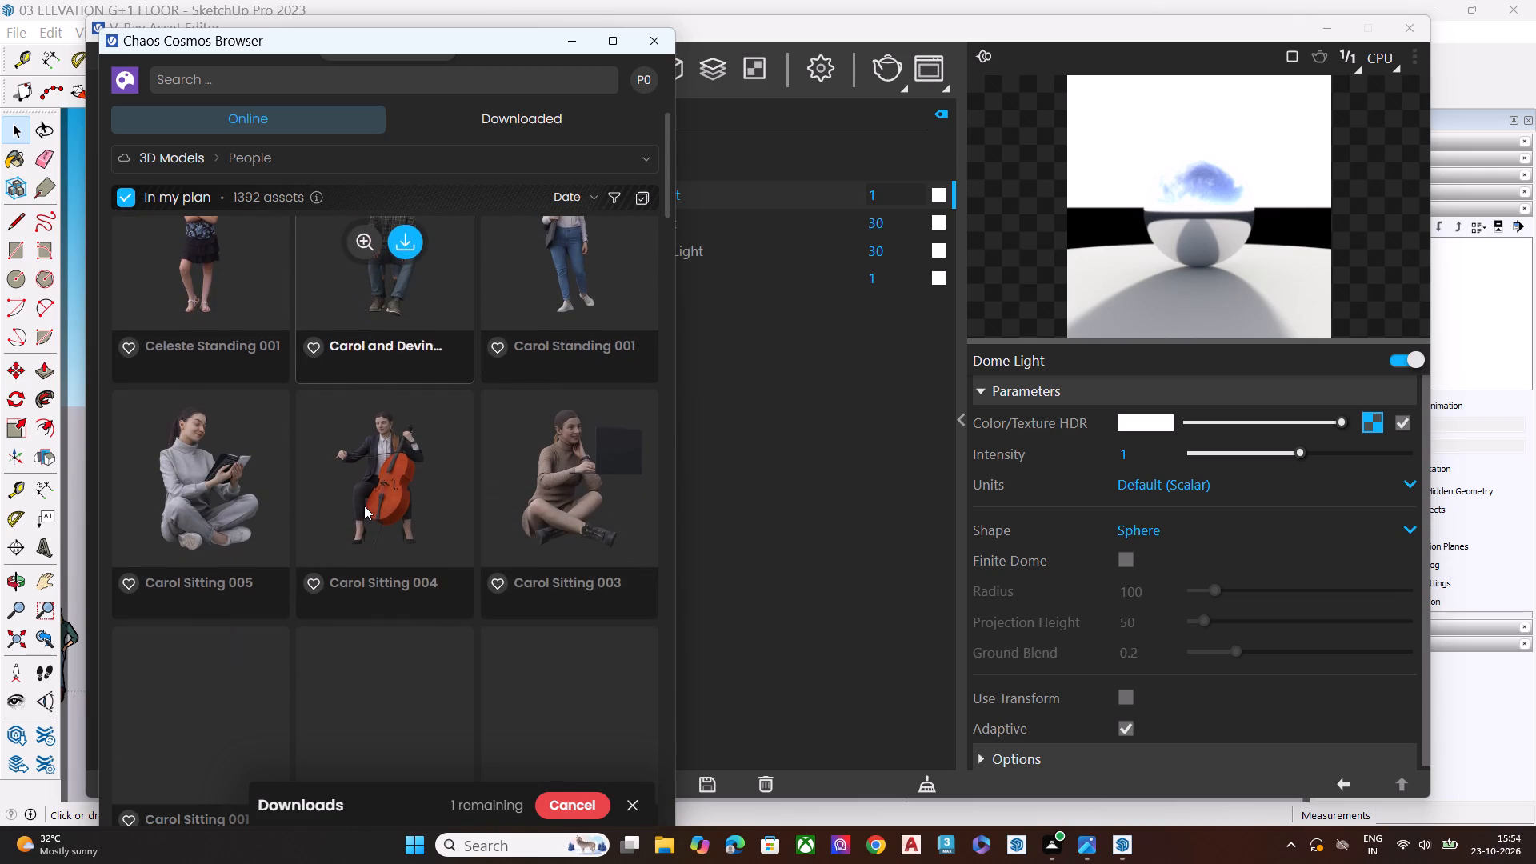
pyautogui.scroll(-4, 366, 505)
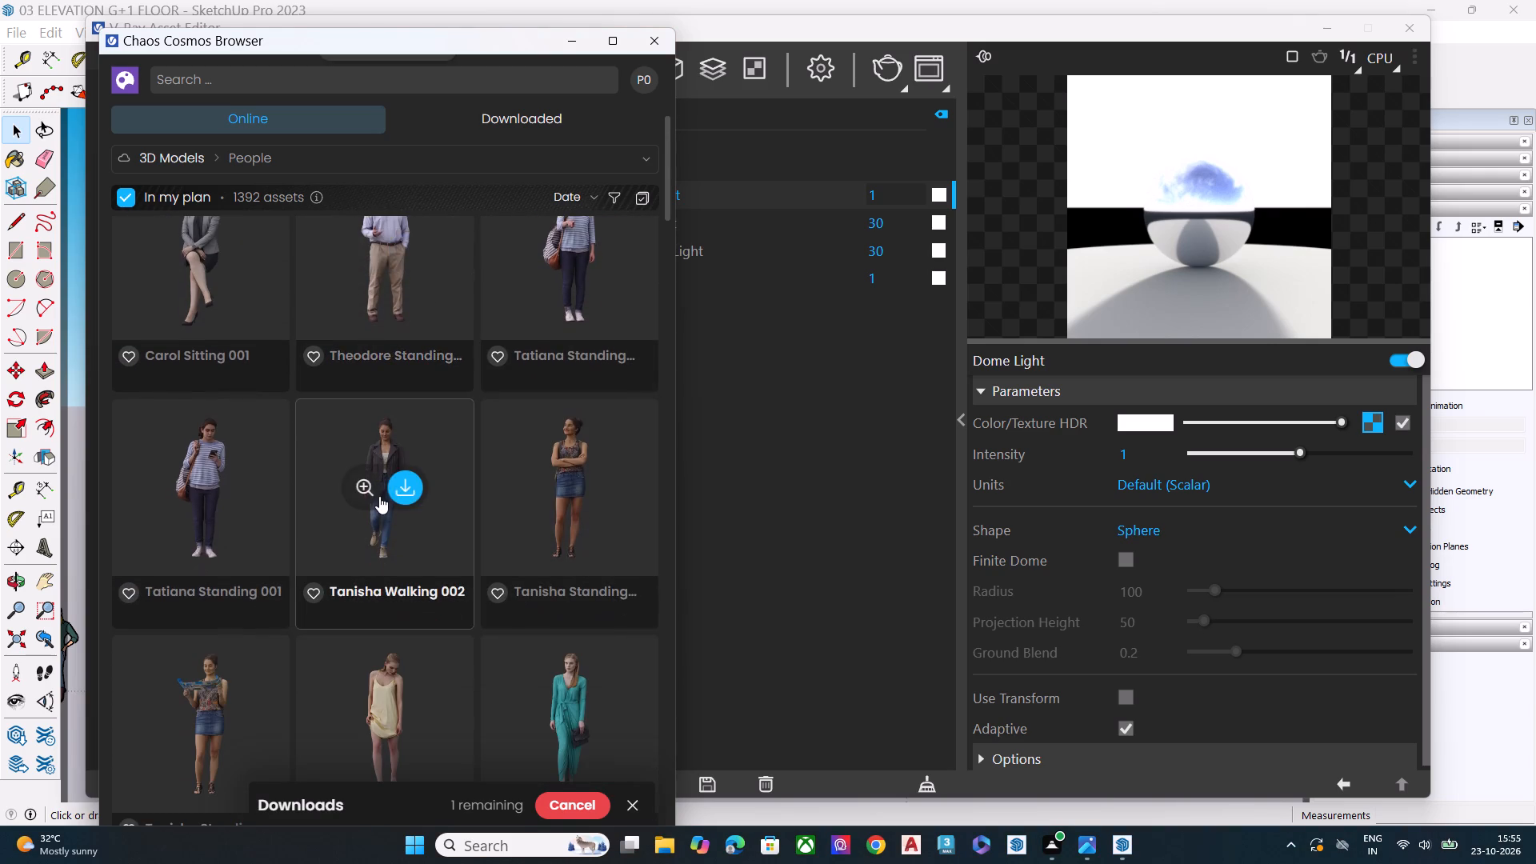
pyautogui.scroll(-7, 381, 494)
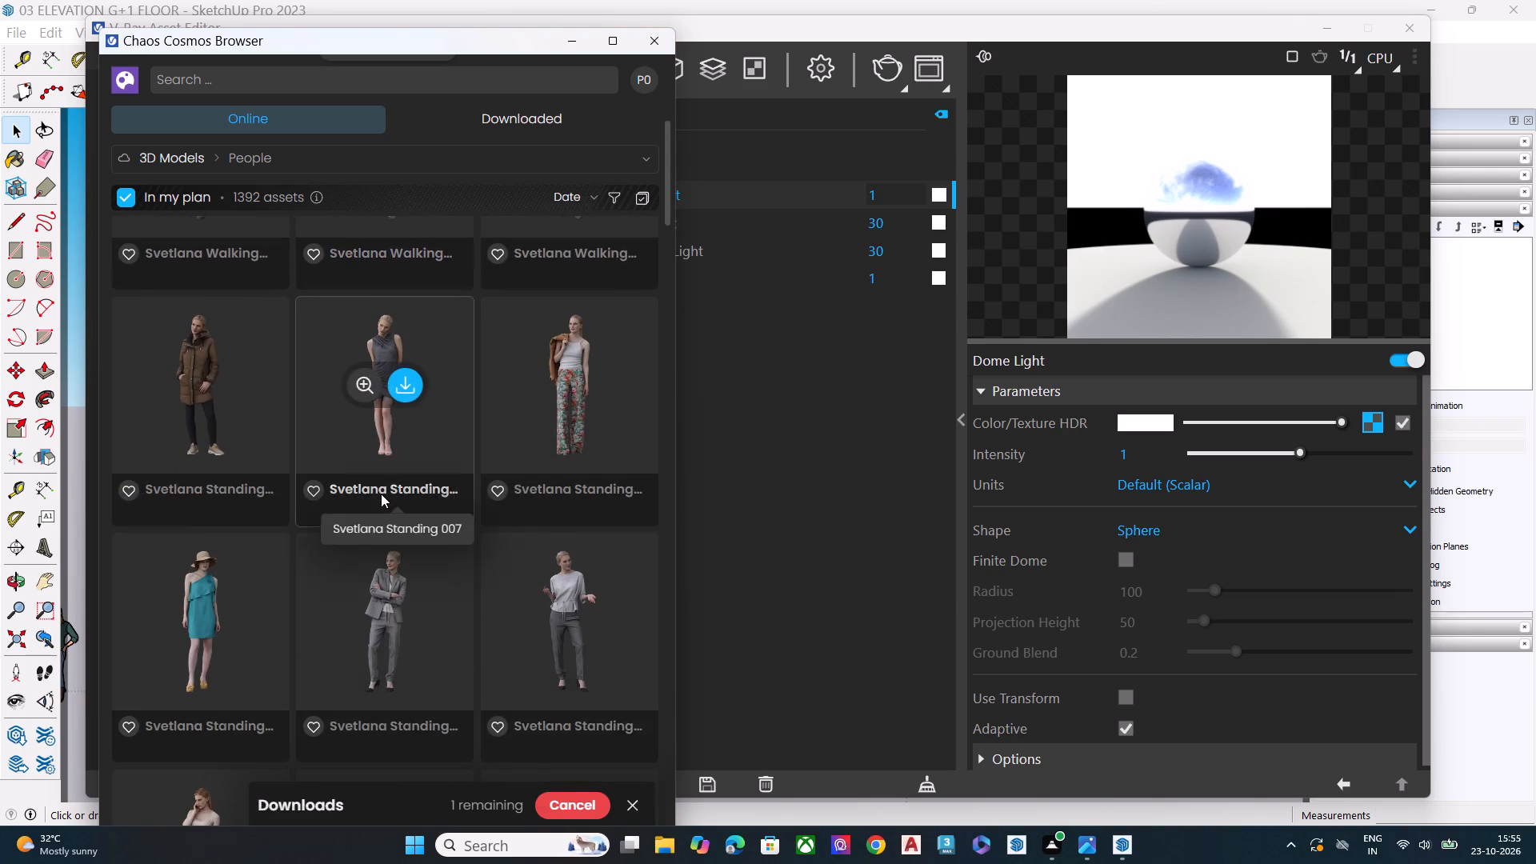
pyautogui.scroll(-3, 381, 494)
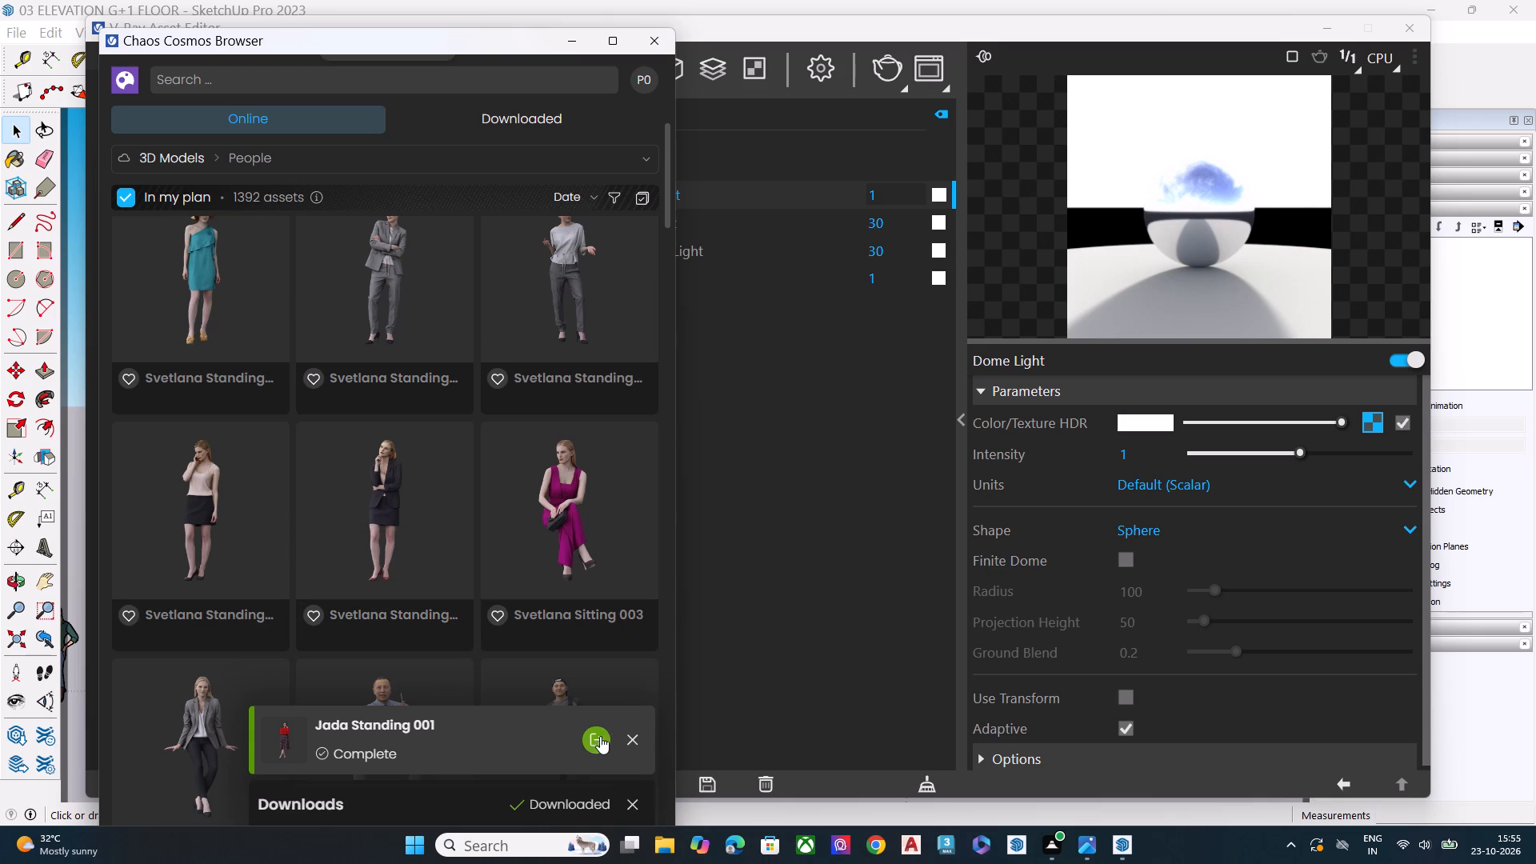
# Import the downloaded Jada Standing 001 figure and place one copy on the first-floor balcony in front of the window.
pyautogui.click(598, 738)
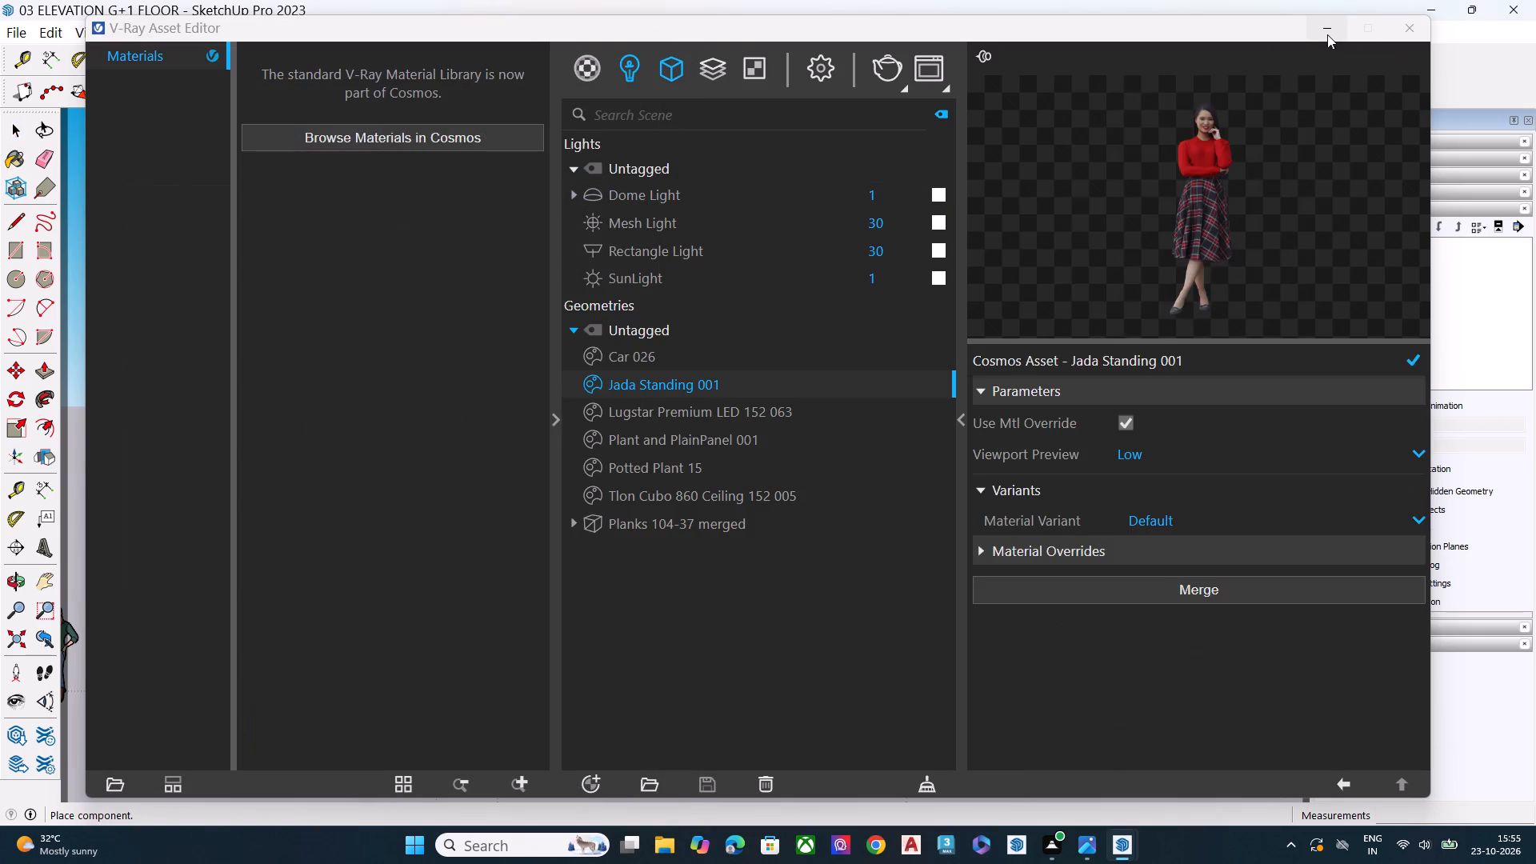
pyautogui.click(1326, 30)
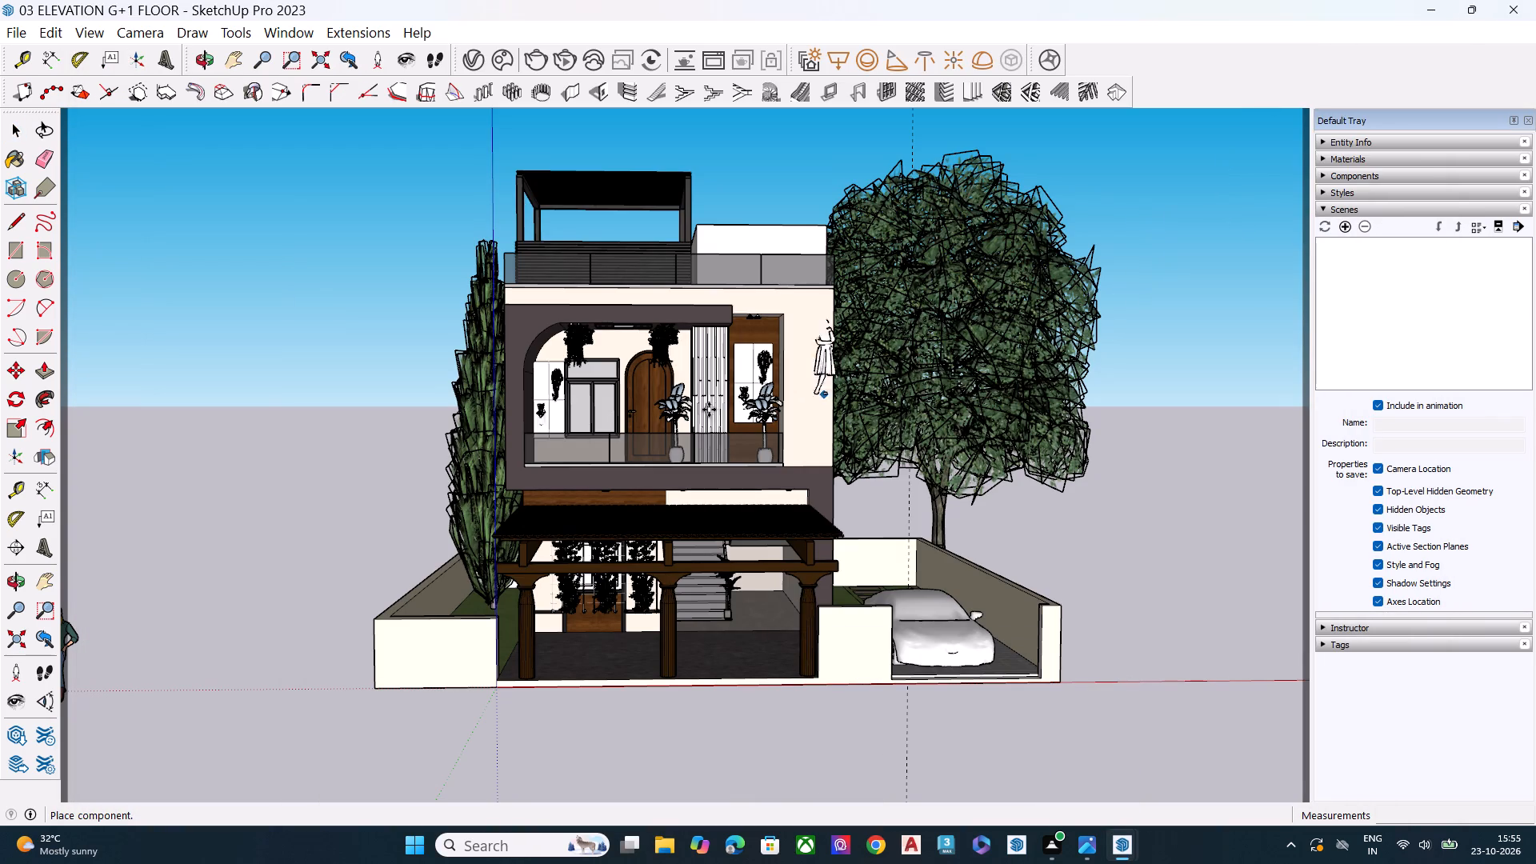
pyautogui.moveTo(702, 430); pyautogui.dragTo(726, 489, button='middle')
pyautogui.scroll(9, 634, 398)
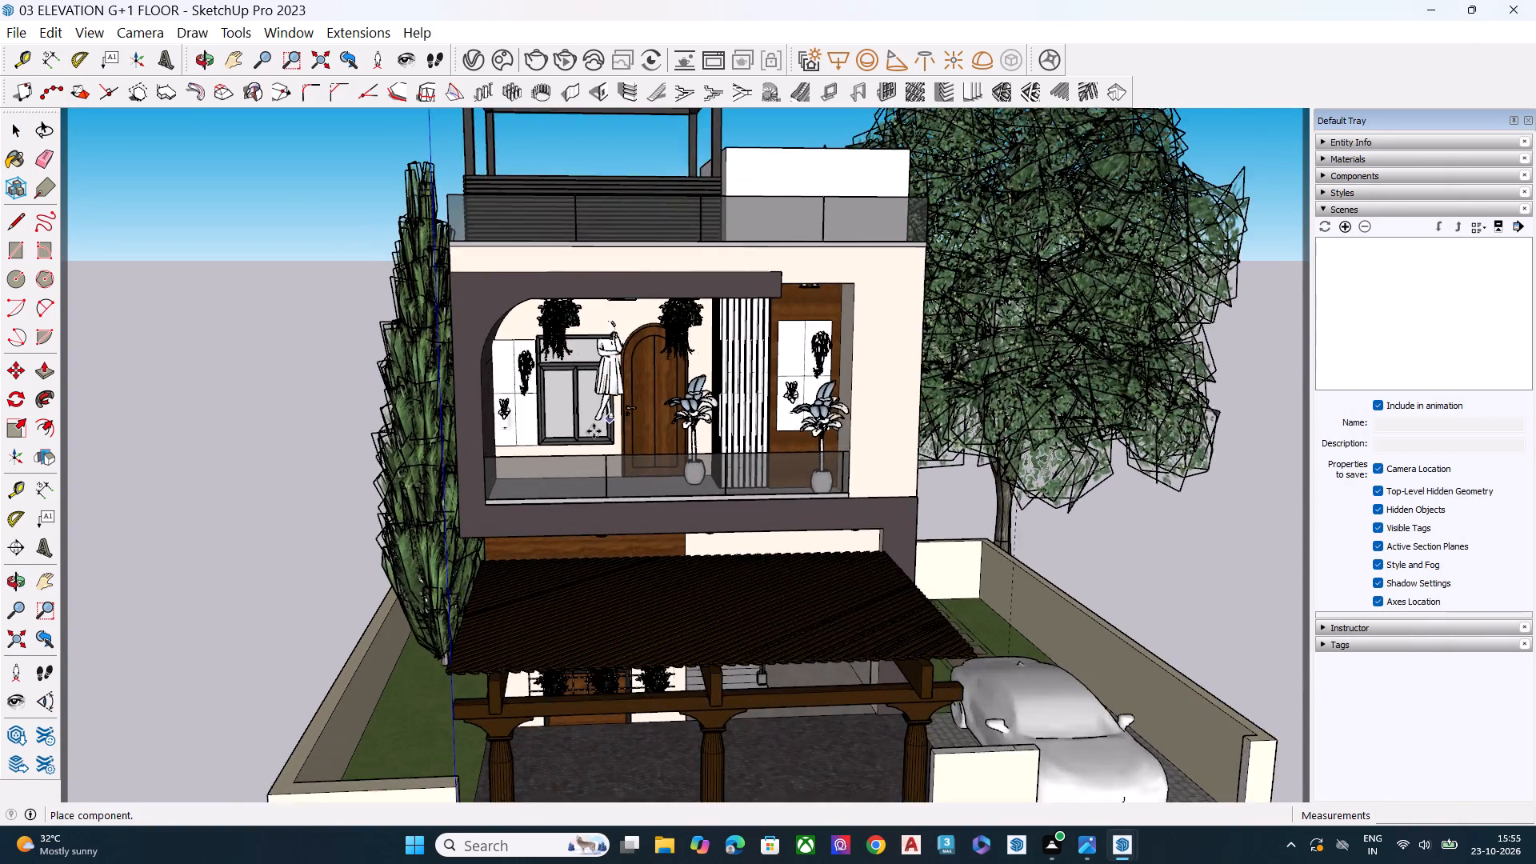
pyautogui.scroll(9, 586, 441)
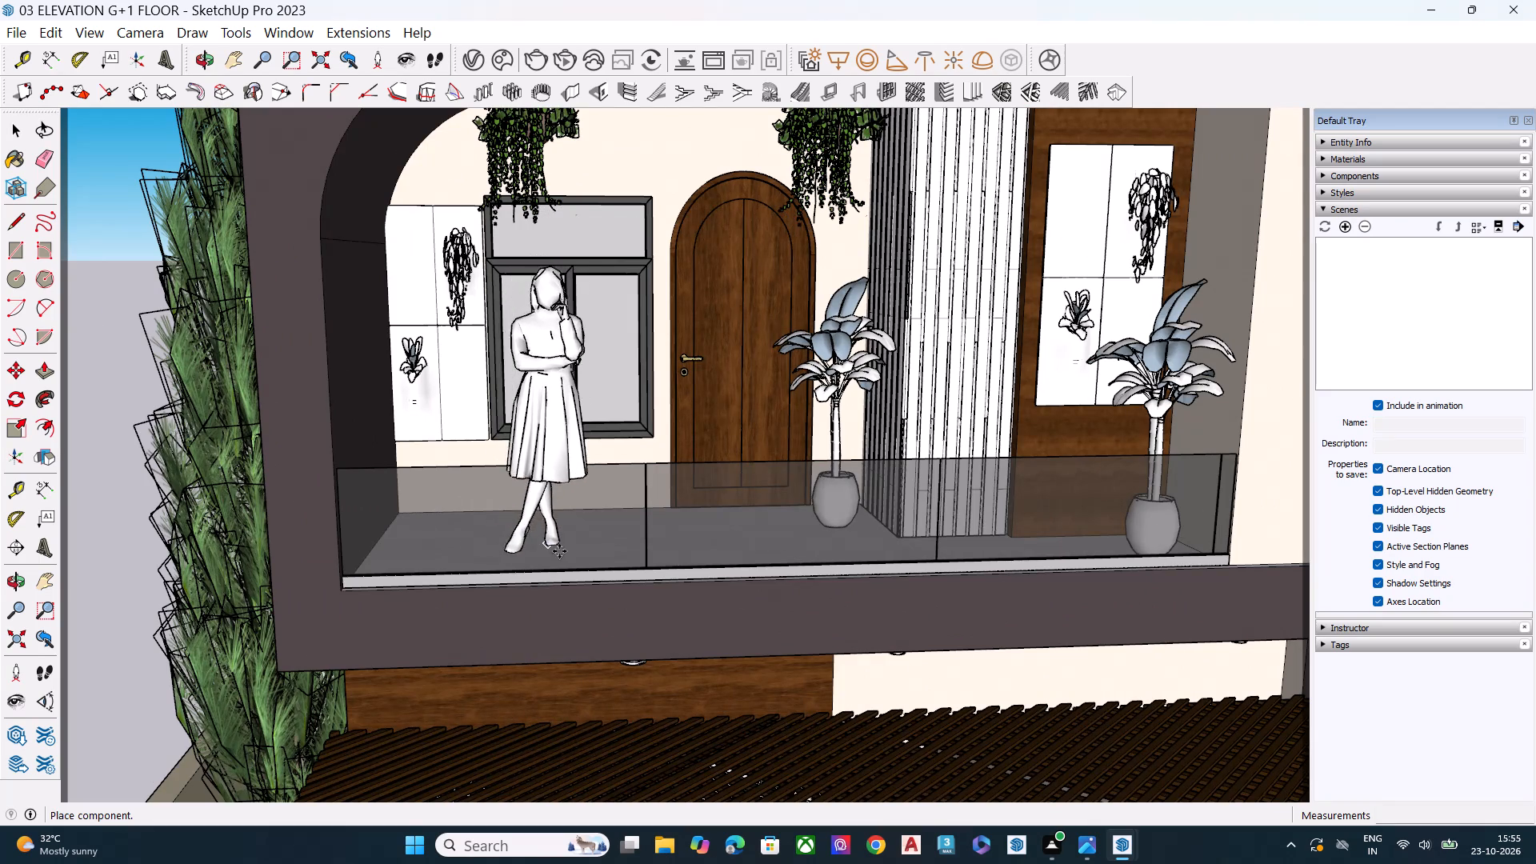
pyautogui.moveTo(559, 551); pyautogui.dragTo(776, 678, button='middle')
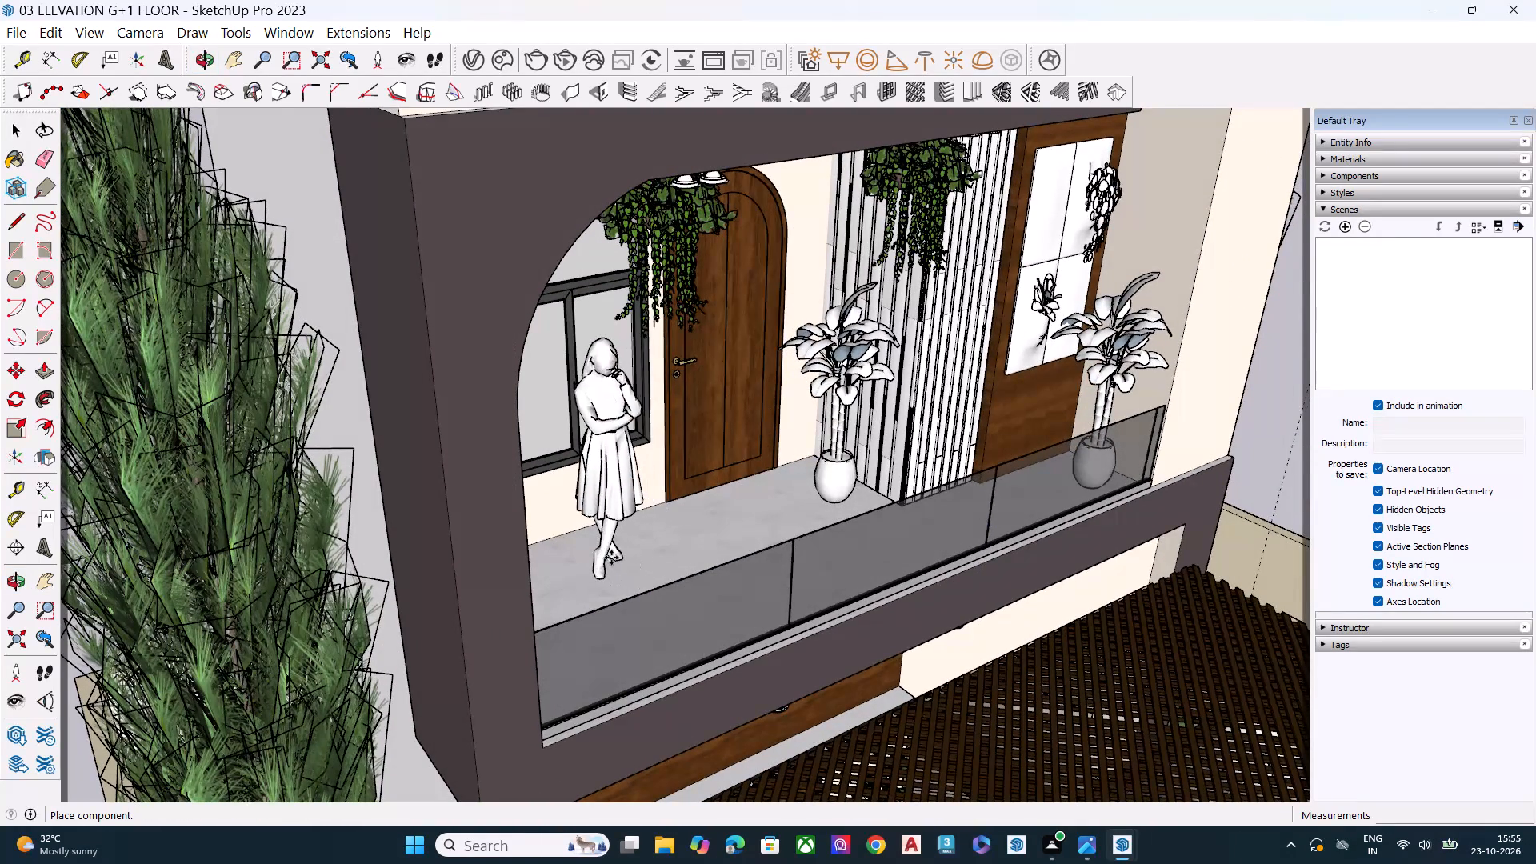
pyautogui.click(617, 568)
pyautogui.moveTo(670, 568); pyautogui.dragTo(544, 479, button='middle')
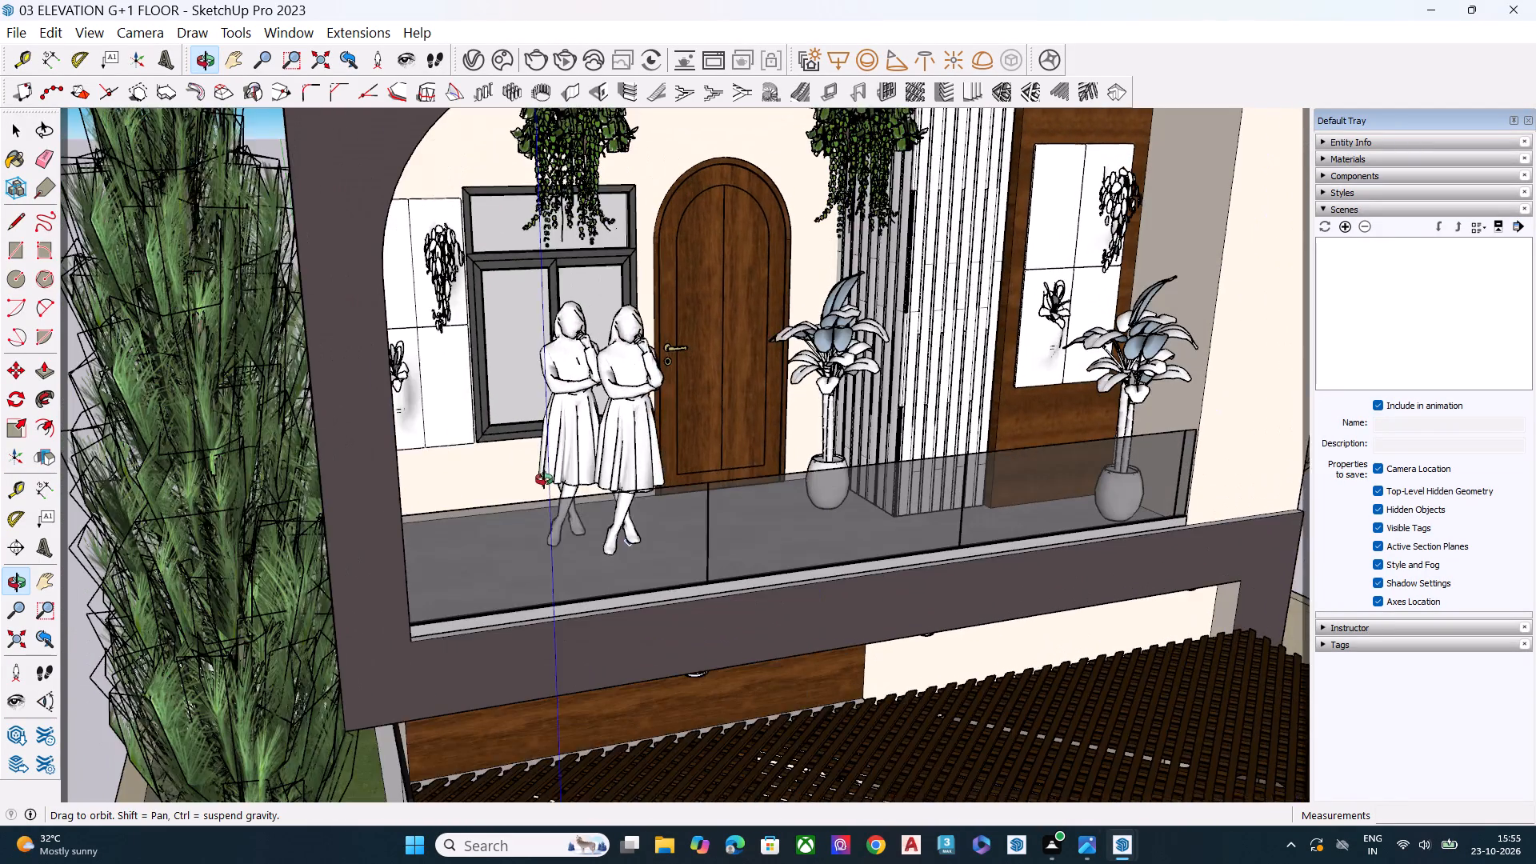
pyautogui.press('Escape')
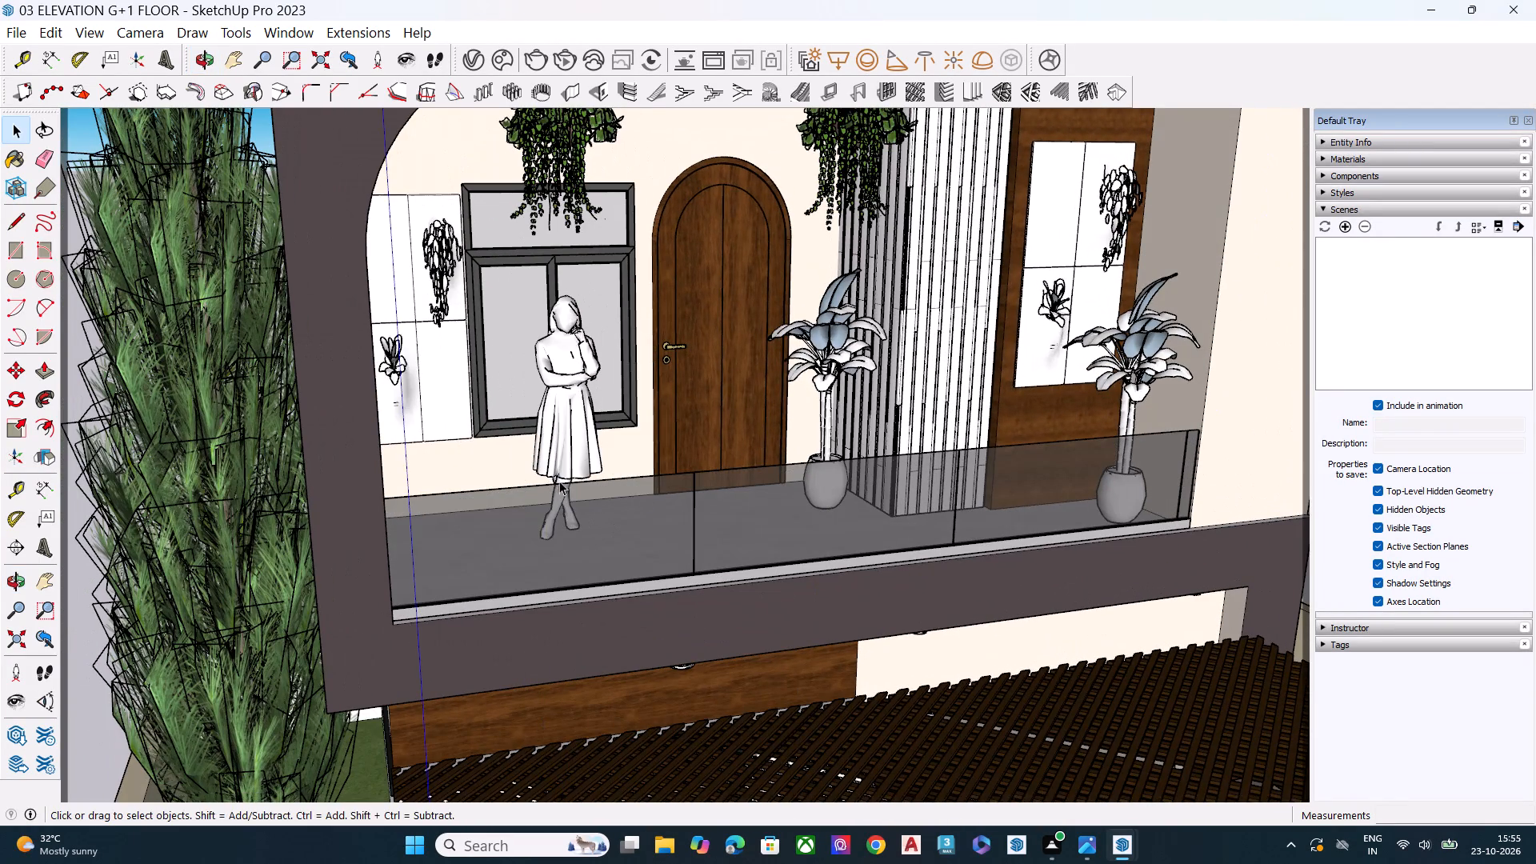
# Scale the woman on the balcony to about 0.85 in depth and about 0.81 in height.
pyautogui.scroll(-6, 784, 574)
pyautogui.moveTo(724, 559); pyautogui.dragTo(642, 466, button='middle')
pyautogui.scroll(1, 605, 442)
pyautogui.scroll(-2, 605, 442)
pyautogui.scroll(3, 601, 440)
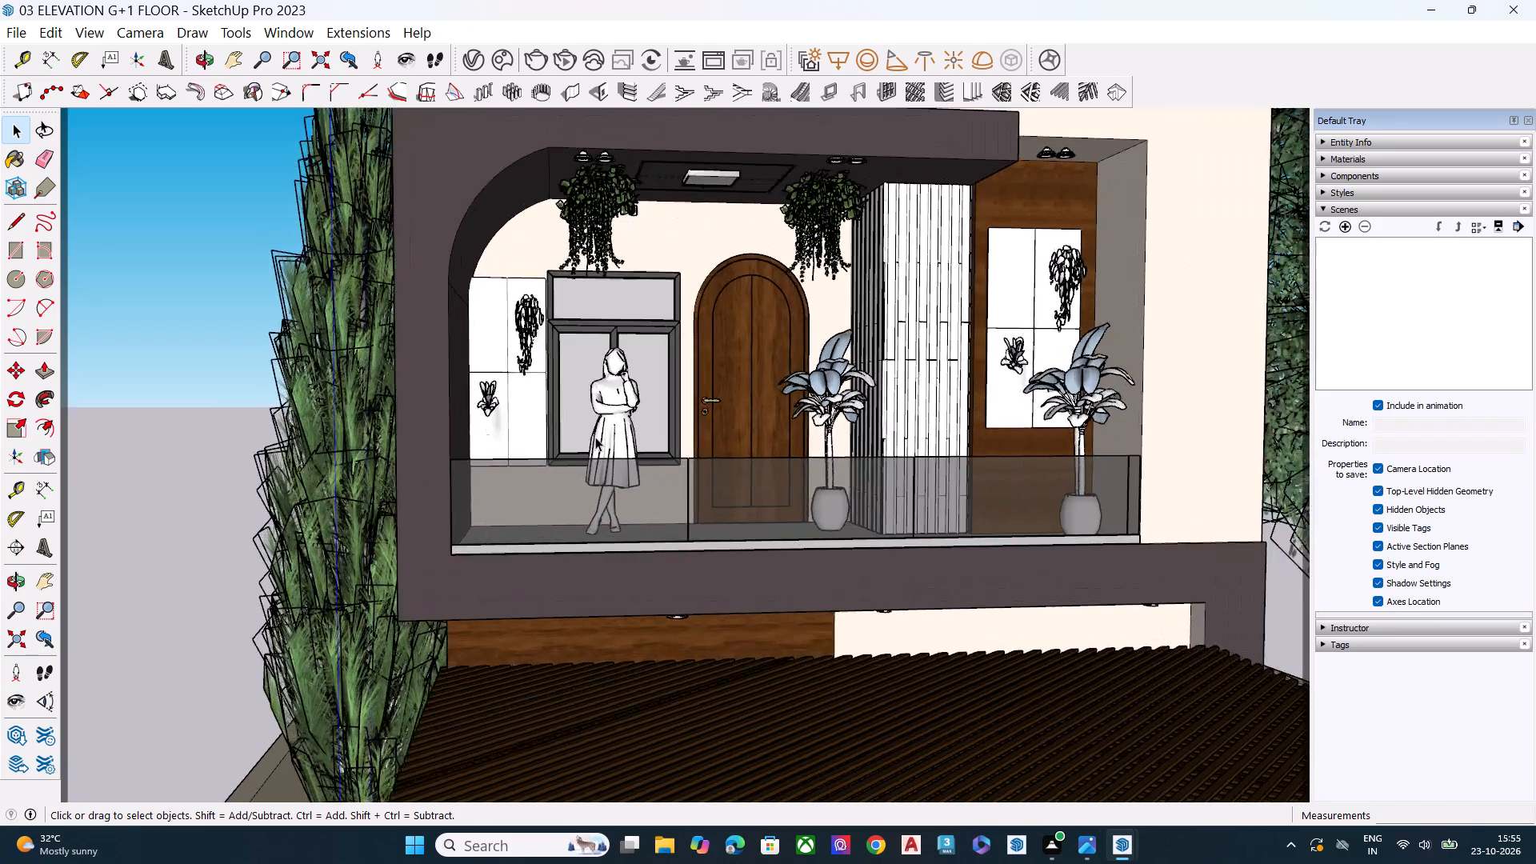
pyautogui.scroll(3, 595, 437)
pyautogui.click(619, 398)
pyautogui.press('s')
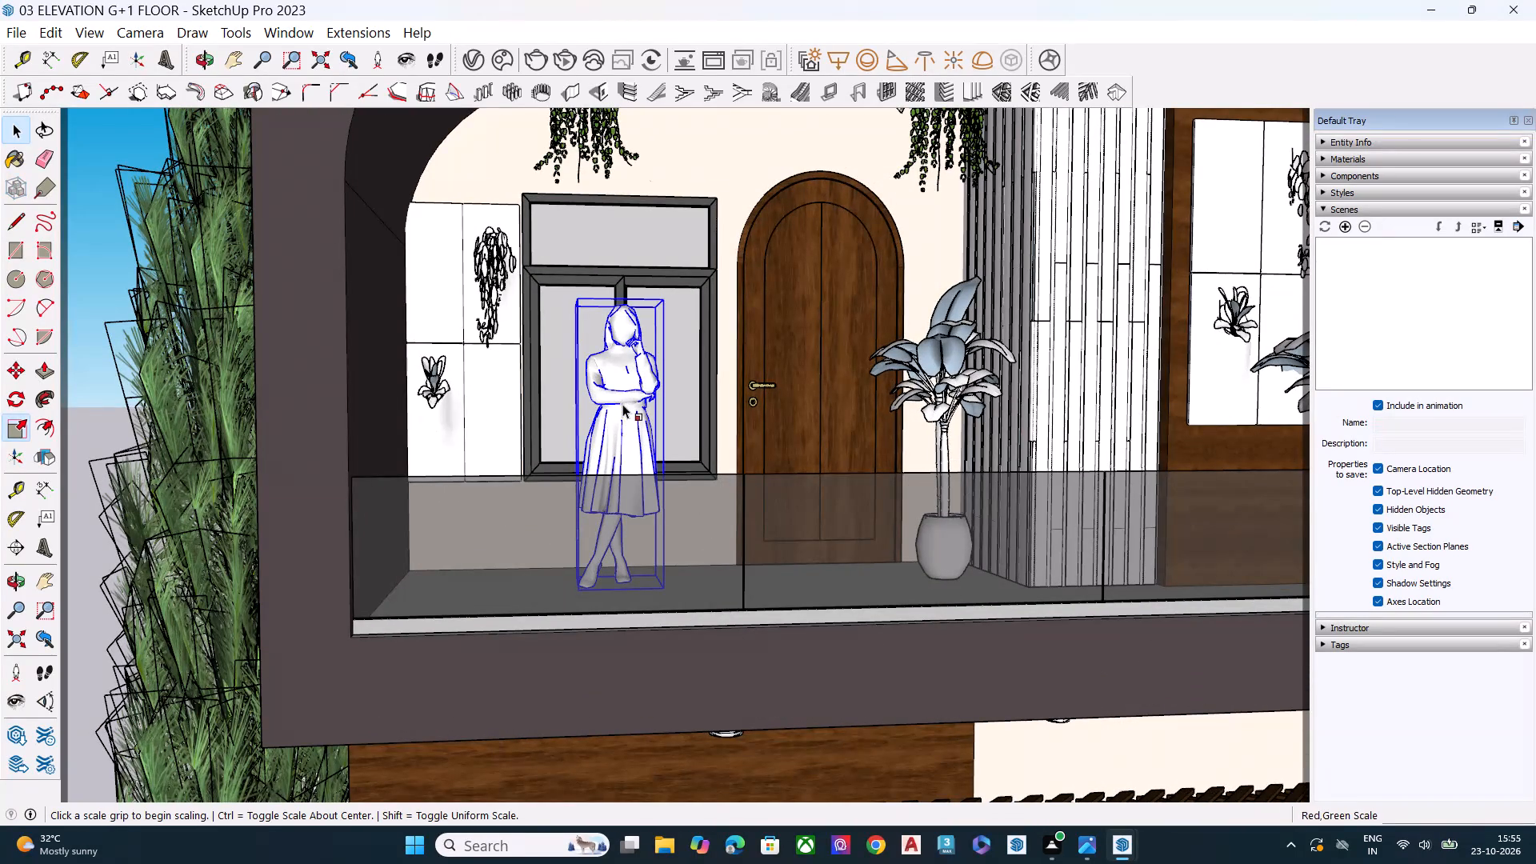
pyautogui.moveTo(619, 302); pyautogui.dragTo(619, 305)
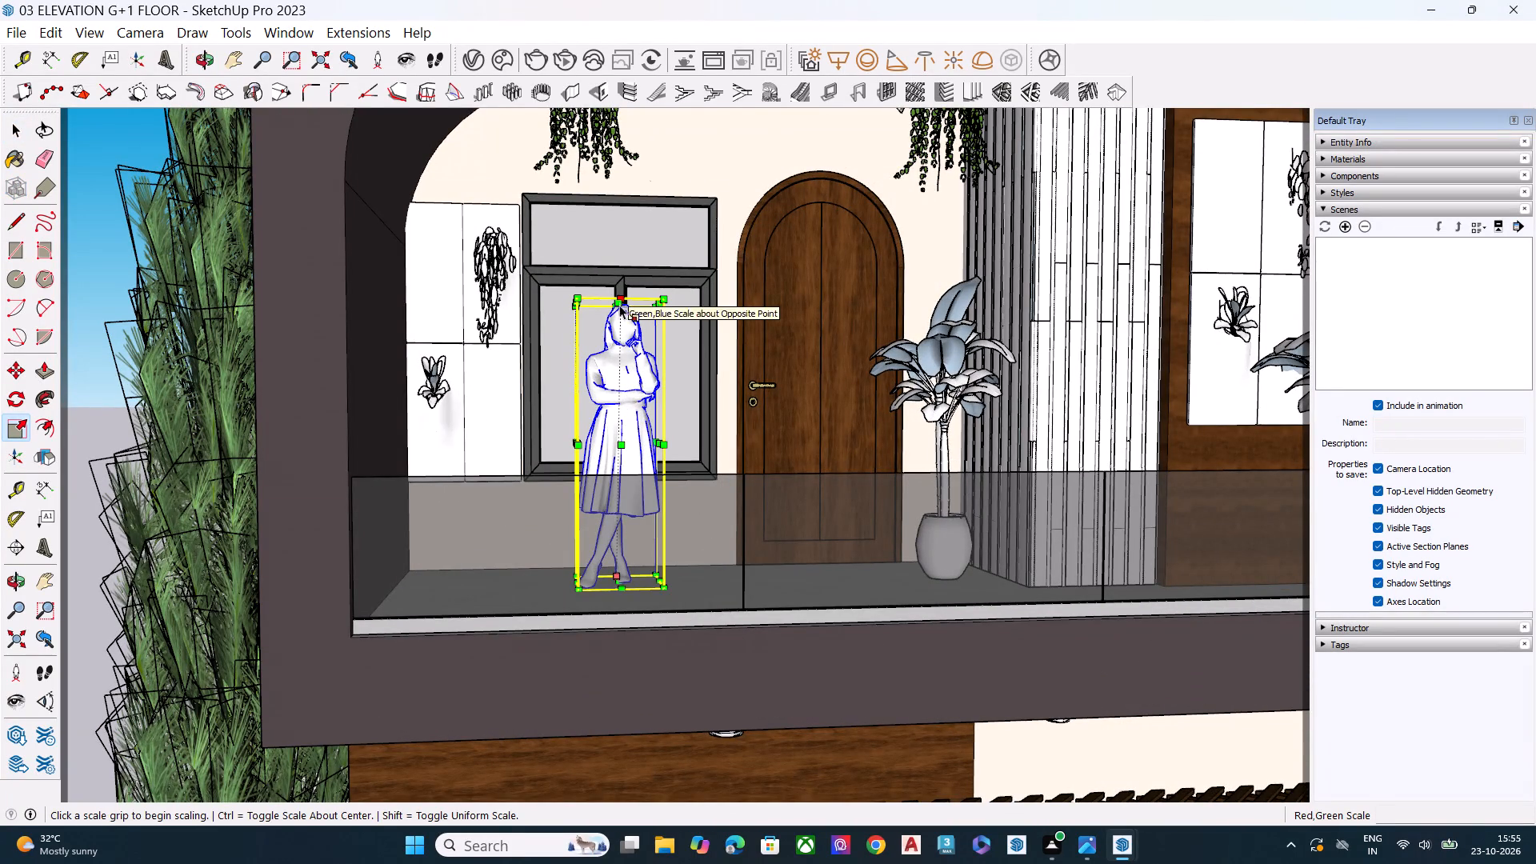
pyautogui.moveTo(619, 305); pyautogui.dragTo(620, 321)
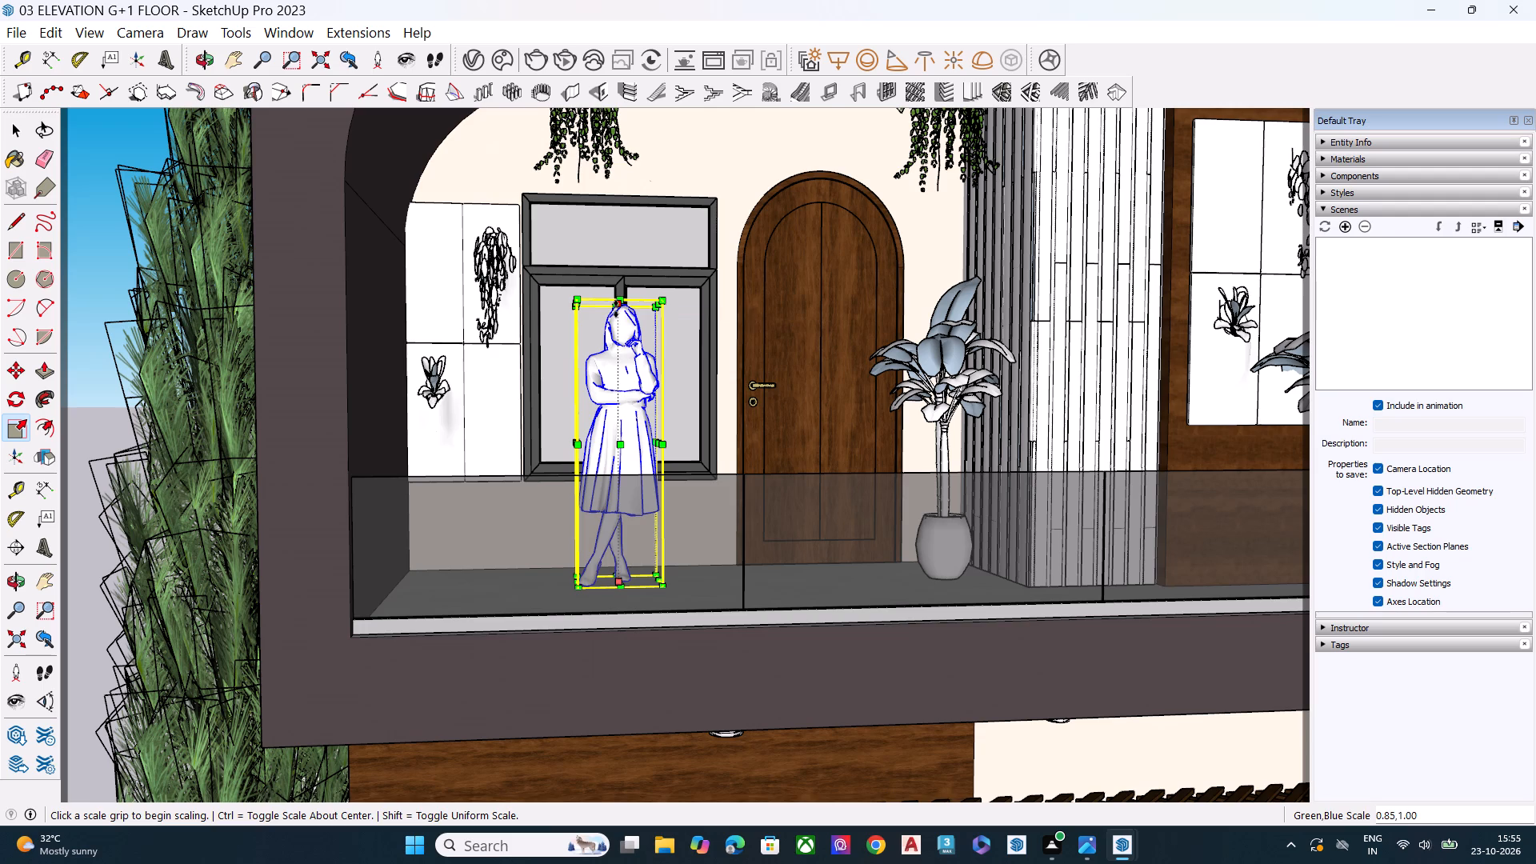
pyautogui.click(616, 309)
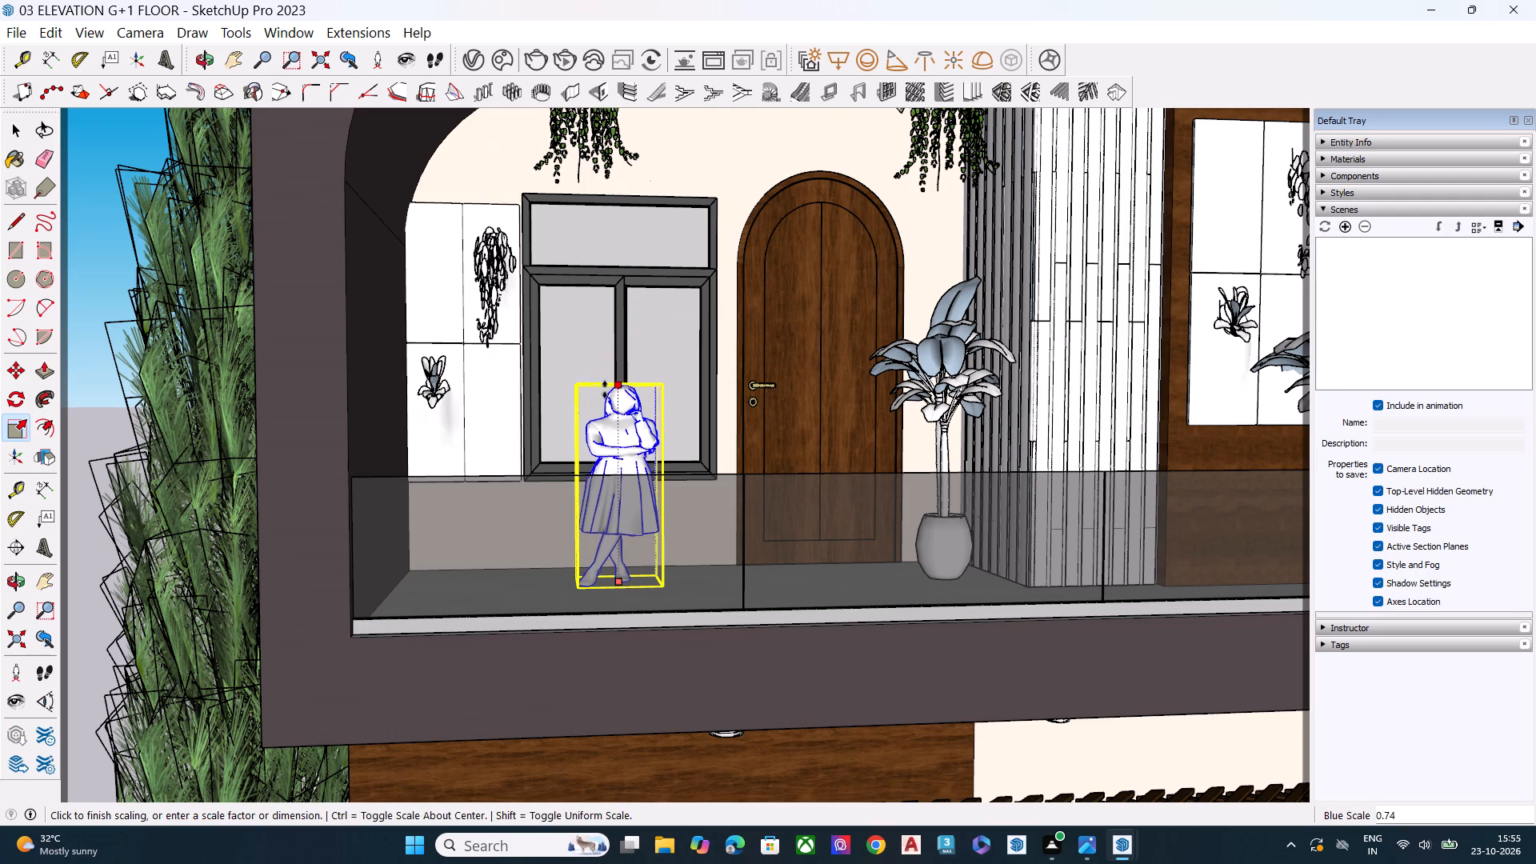
pyautogui.click(602, 356)
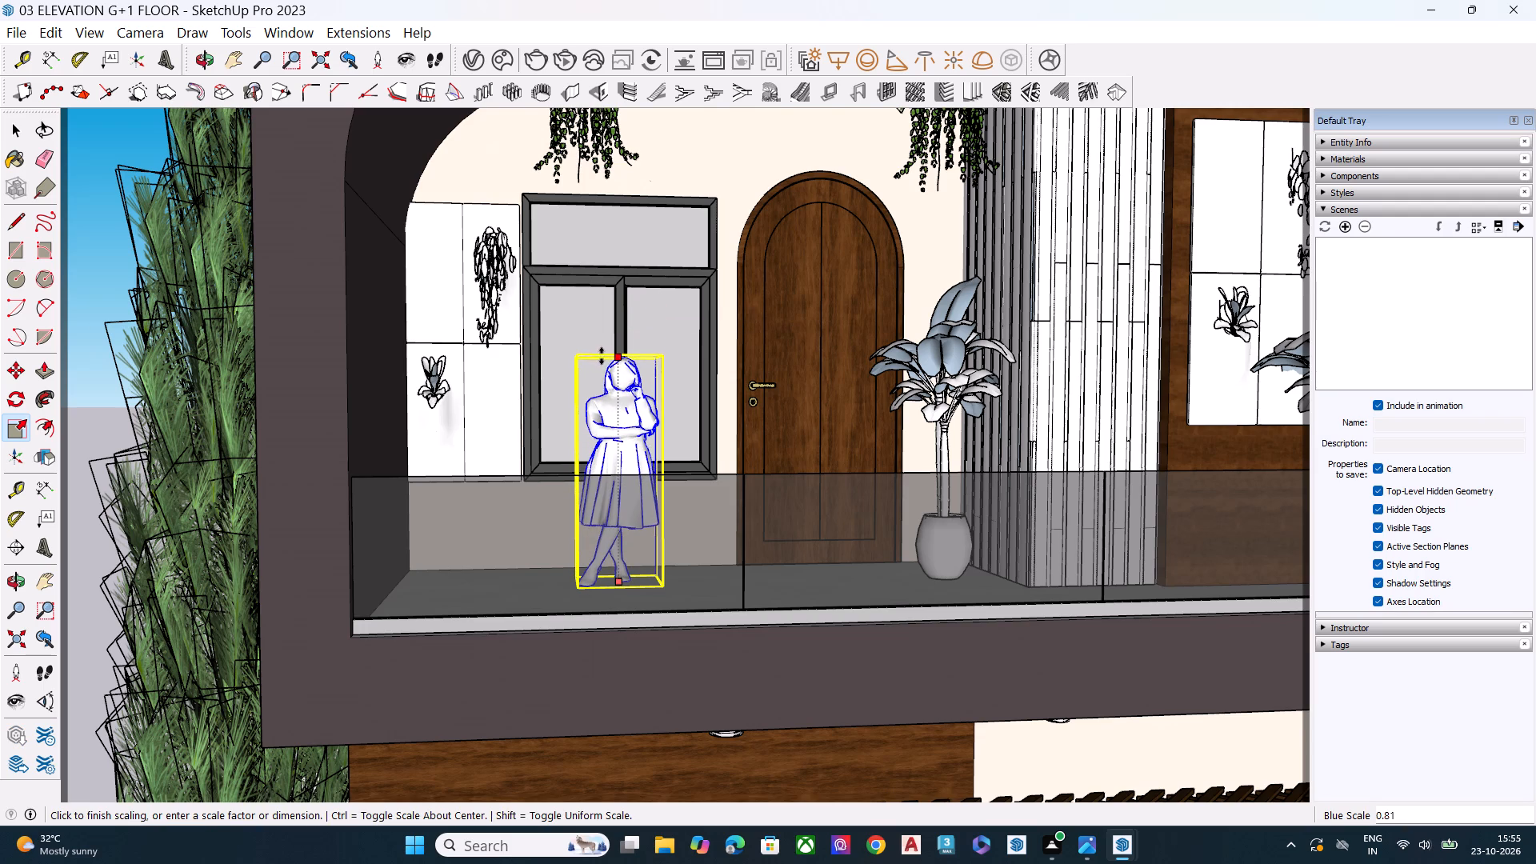
pyautogui.click(96, 386)
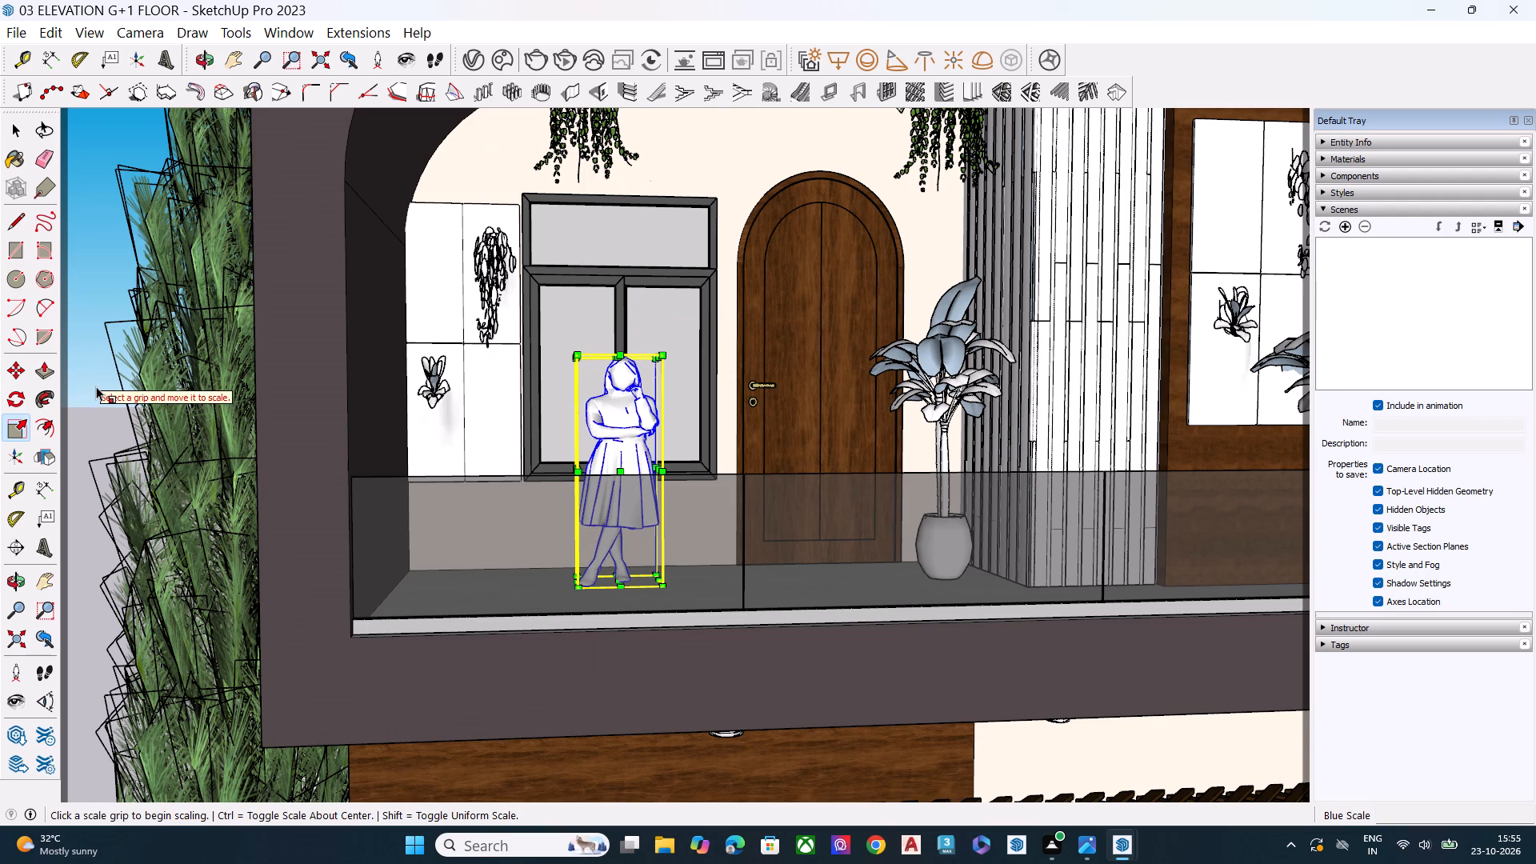
pyautogui.click(96, 386)
pyautogui.press('space')
pyautogui.press('space')
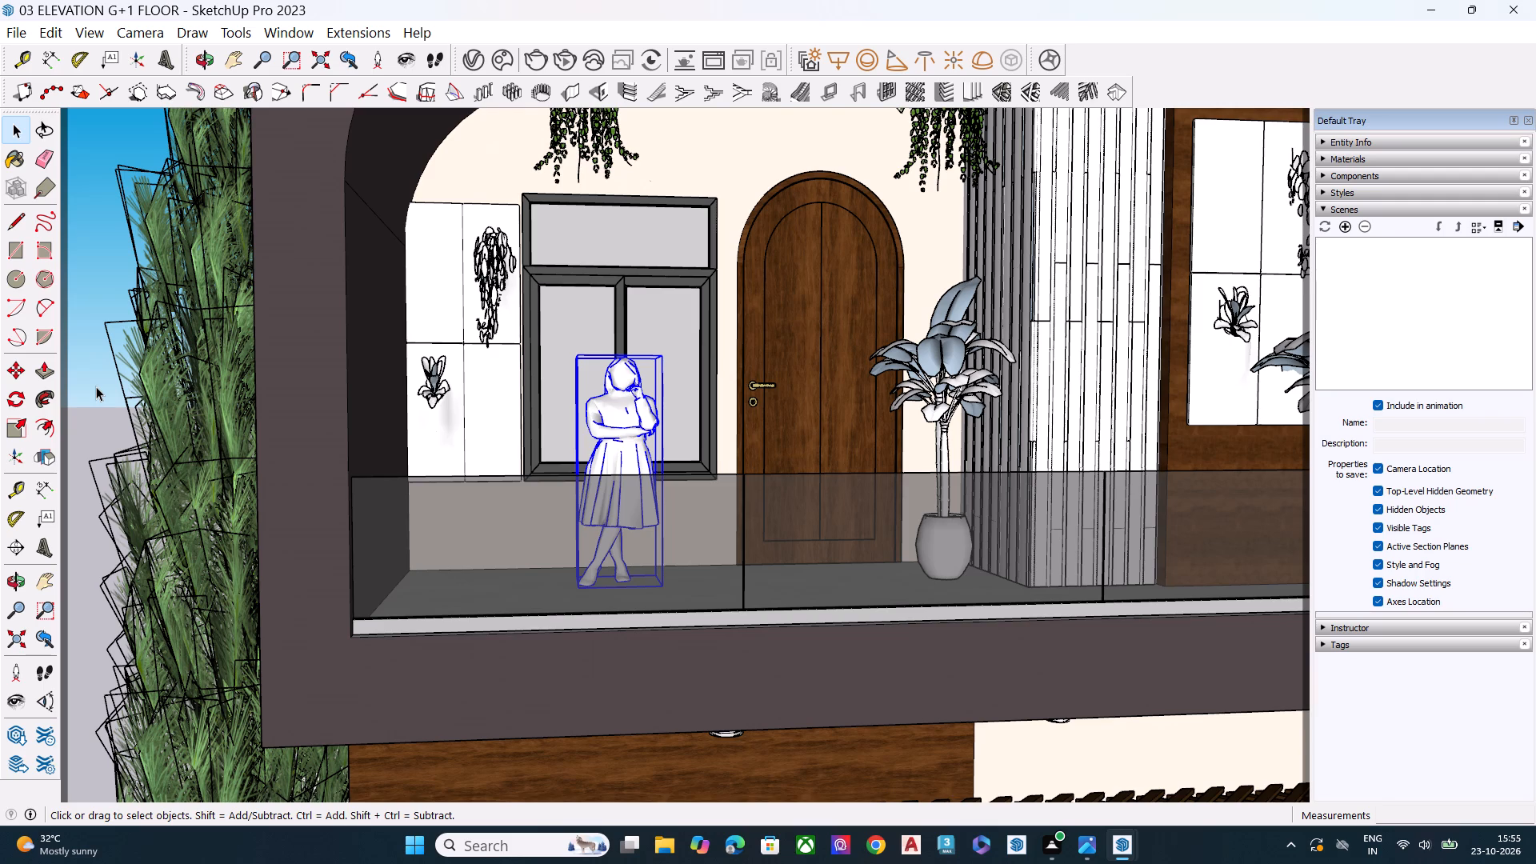
# Examine the scaled figure's proportions against the whole house from the corner and the front.
pyautogui.scroll(-4, 663, 317)
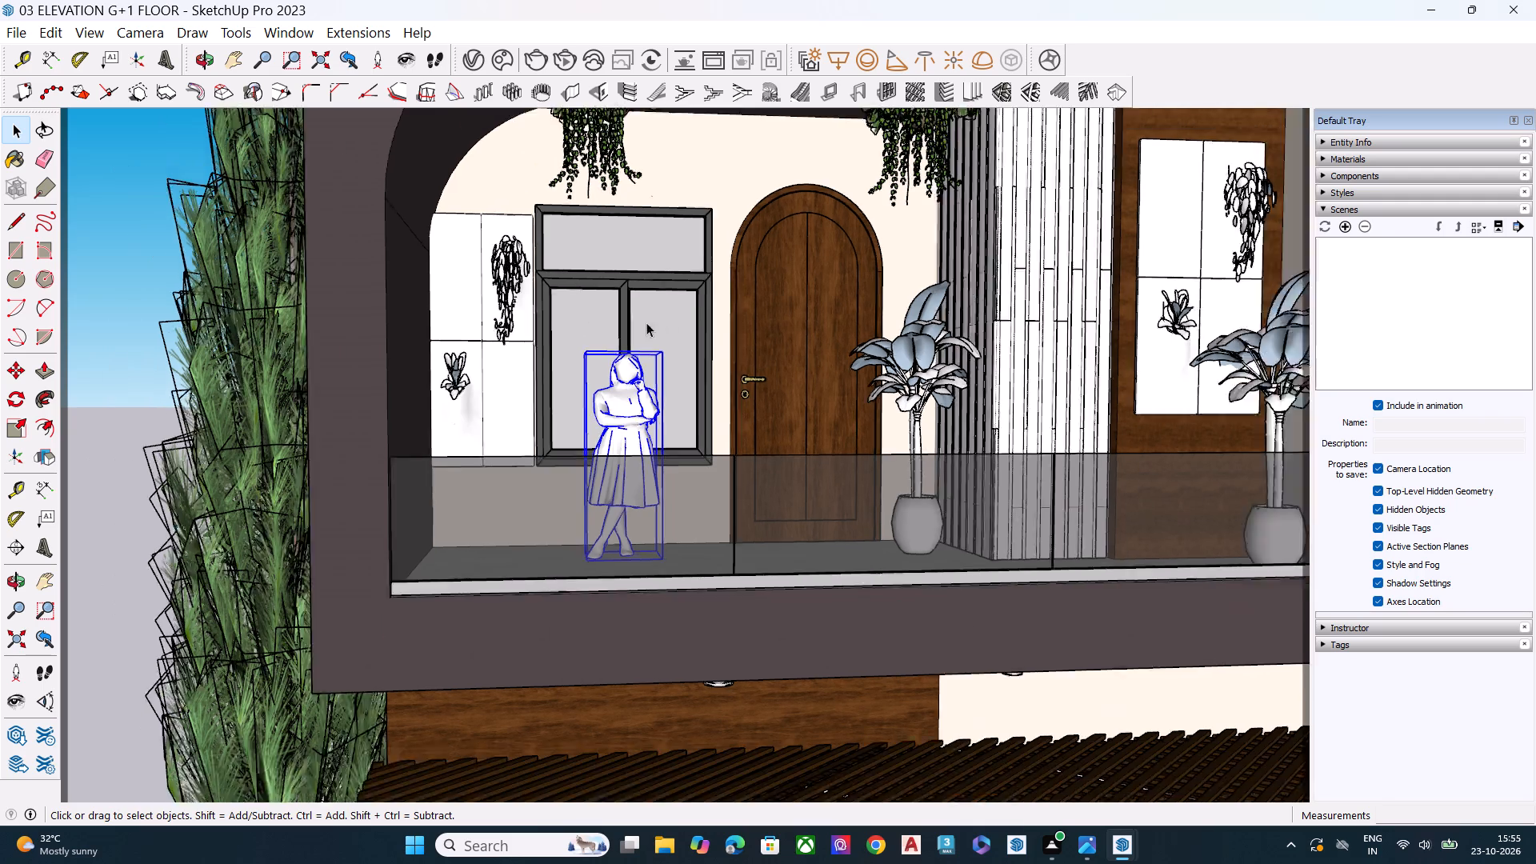
pyautogui.scroll(-2, 646, 322)
pyautogui.click(242, 397)
pyautogui.moveTo(622, 405); pyautogui.dragTo(697, 439, button='middle')
pyautogui.moveTo(675, 422); pyautogui.dragTo(817, 489, button='middle')
pyautogui.scroll(-6, 834, 403)
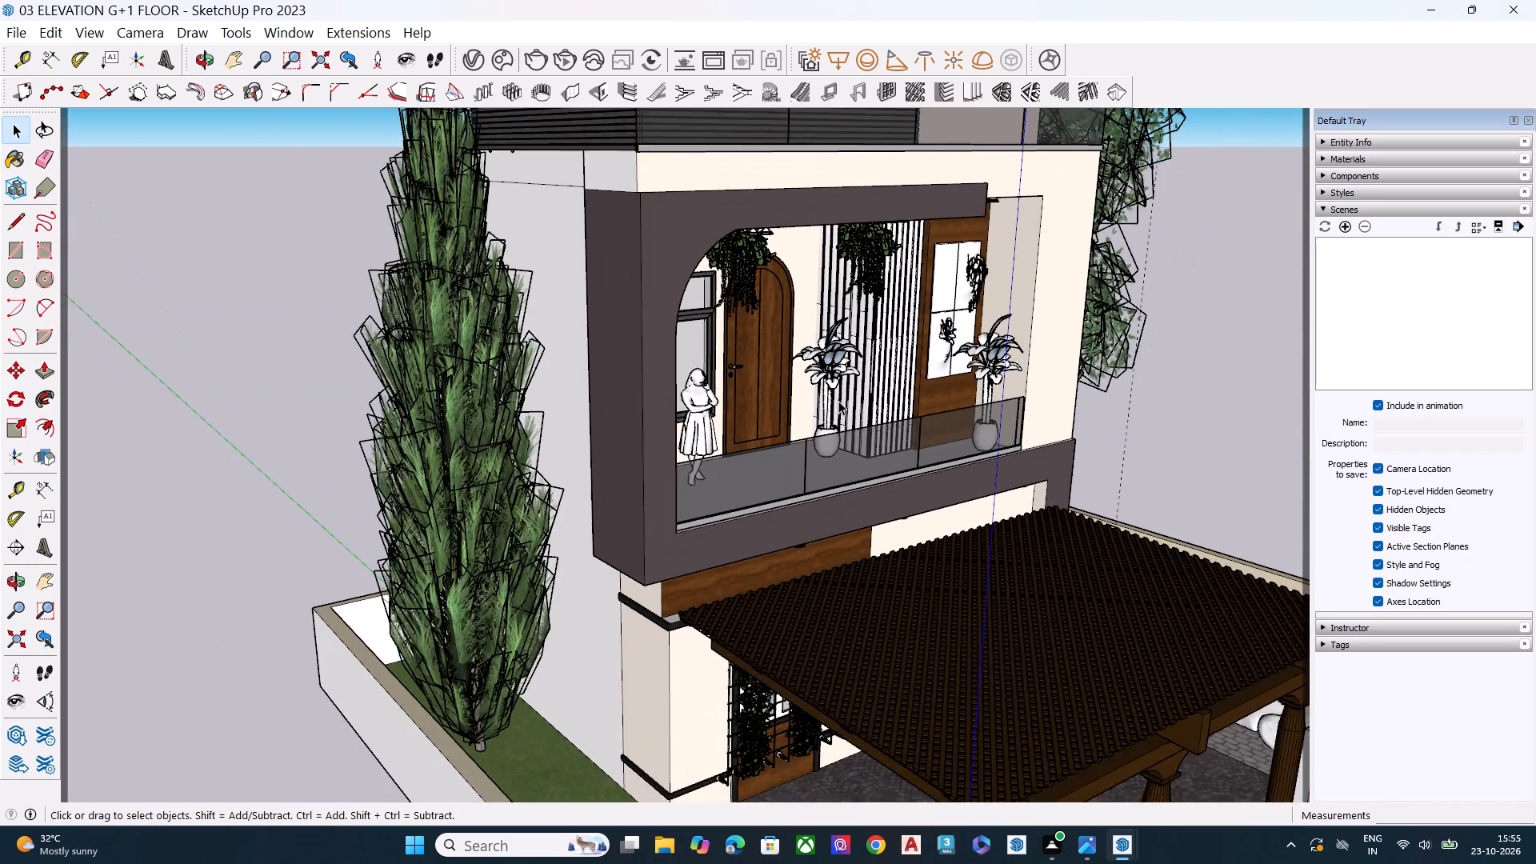
pyautogui.scroll(-2, 838, 401)
pyautogui.scroll(1, 802, 399)
pyautogui.scroll(-9, 653, 372)
pyautogui.scroll(1, 646, 381)
pyautogui.scroll(-7, 646, 383)
pyautogui.moveTo(857, 494); pyautogui.dragTo(815, 427, button='middle')
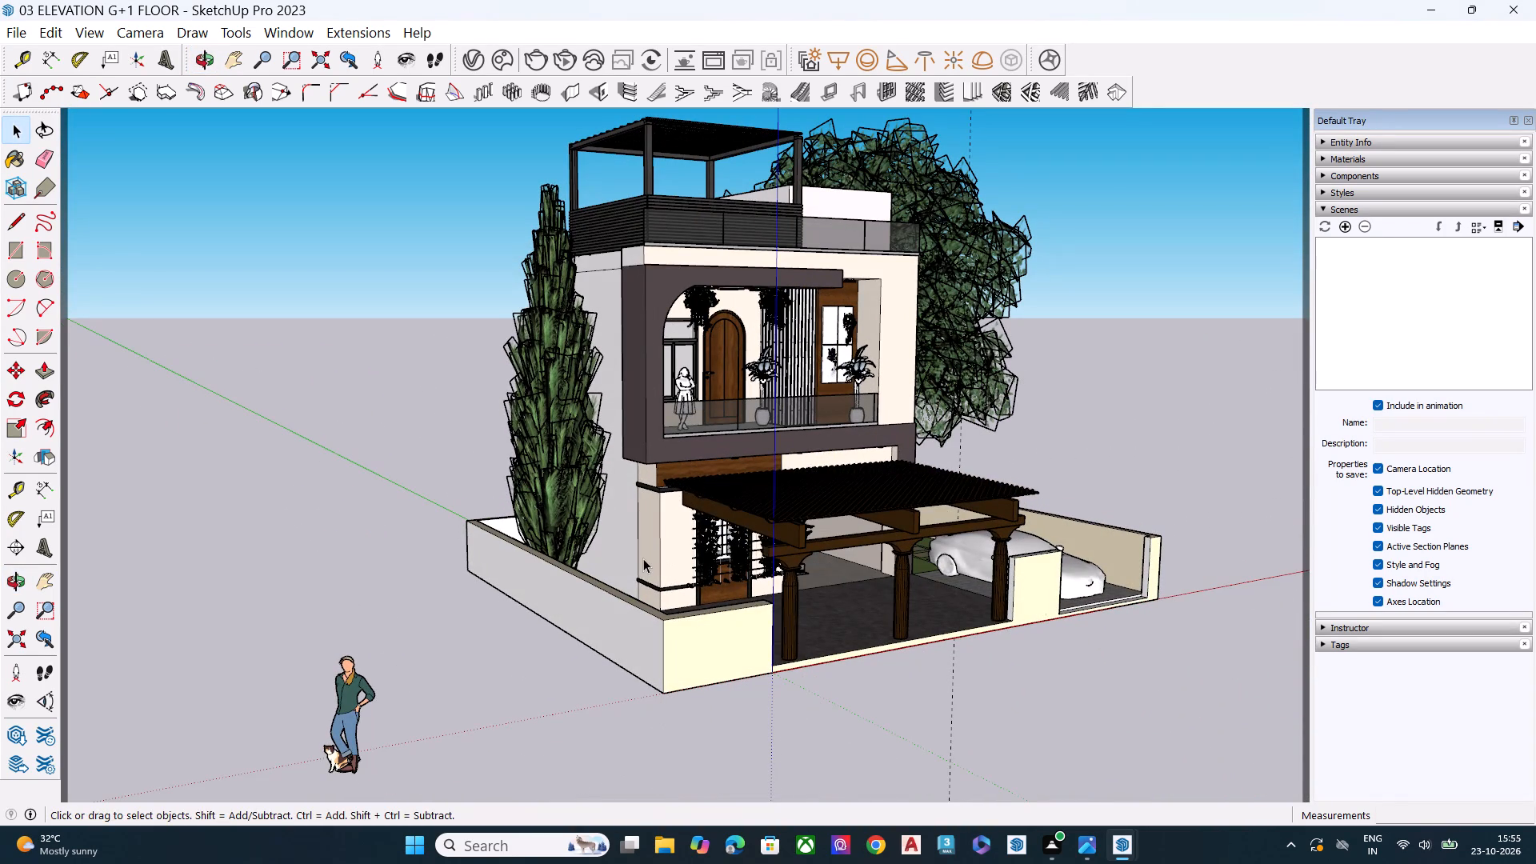
pyautogui.scroll(4, 972, 370)
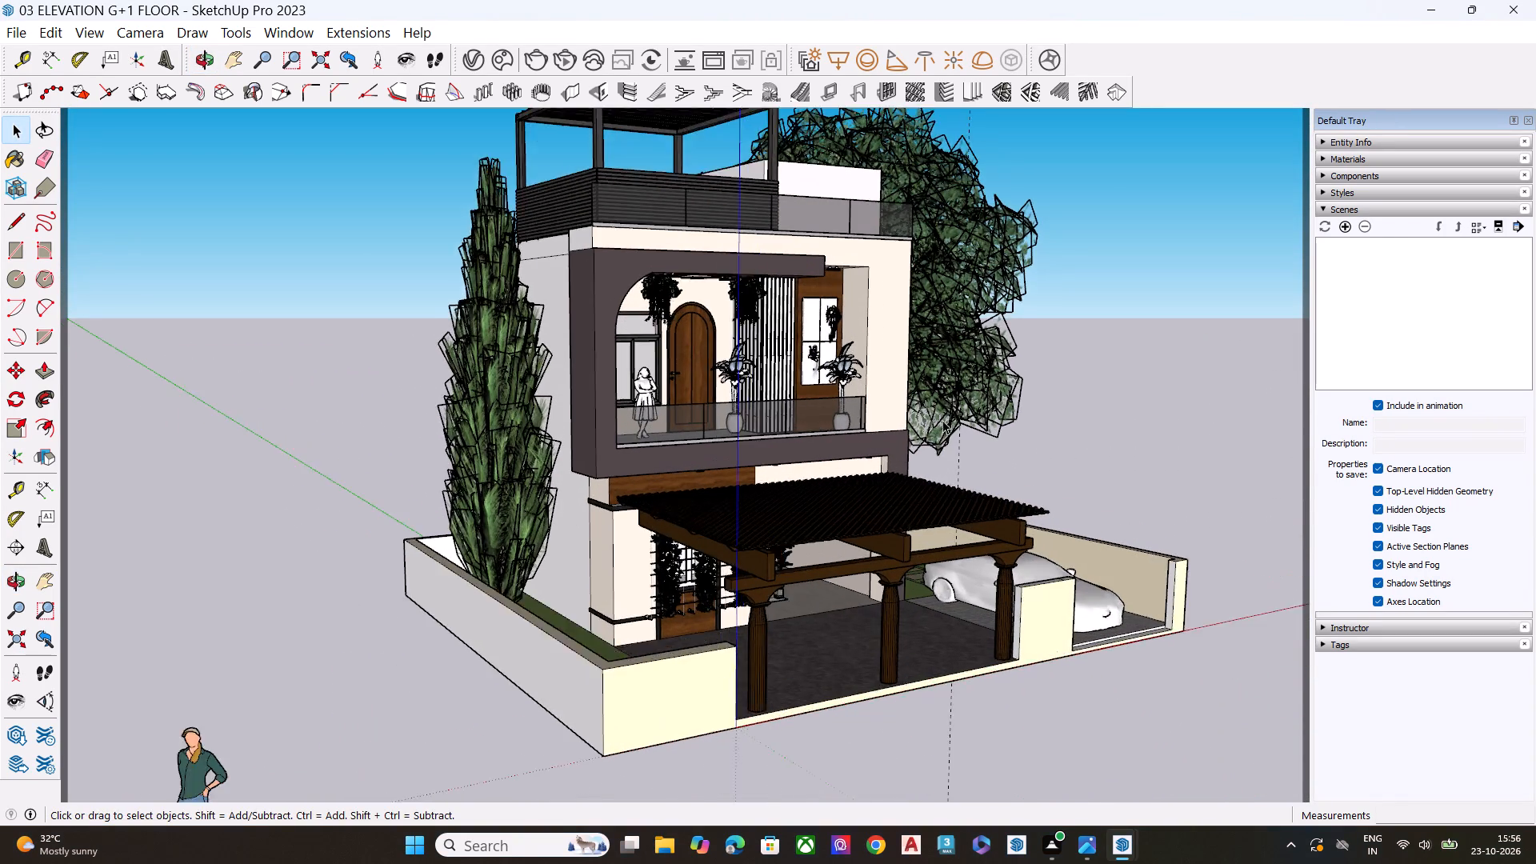
pyautogui.scroll(1, 942, 420)
pyautogui.moveTo(857, 512); pyautogui.dragTo(647, 517, button='middle')
pyautogui.scroll(-10, 614, 464)
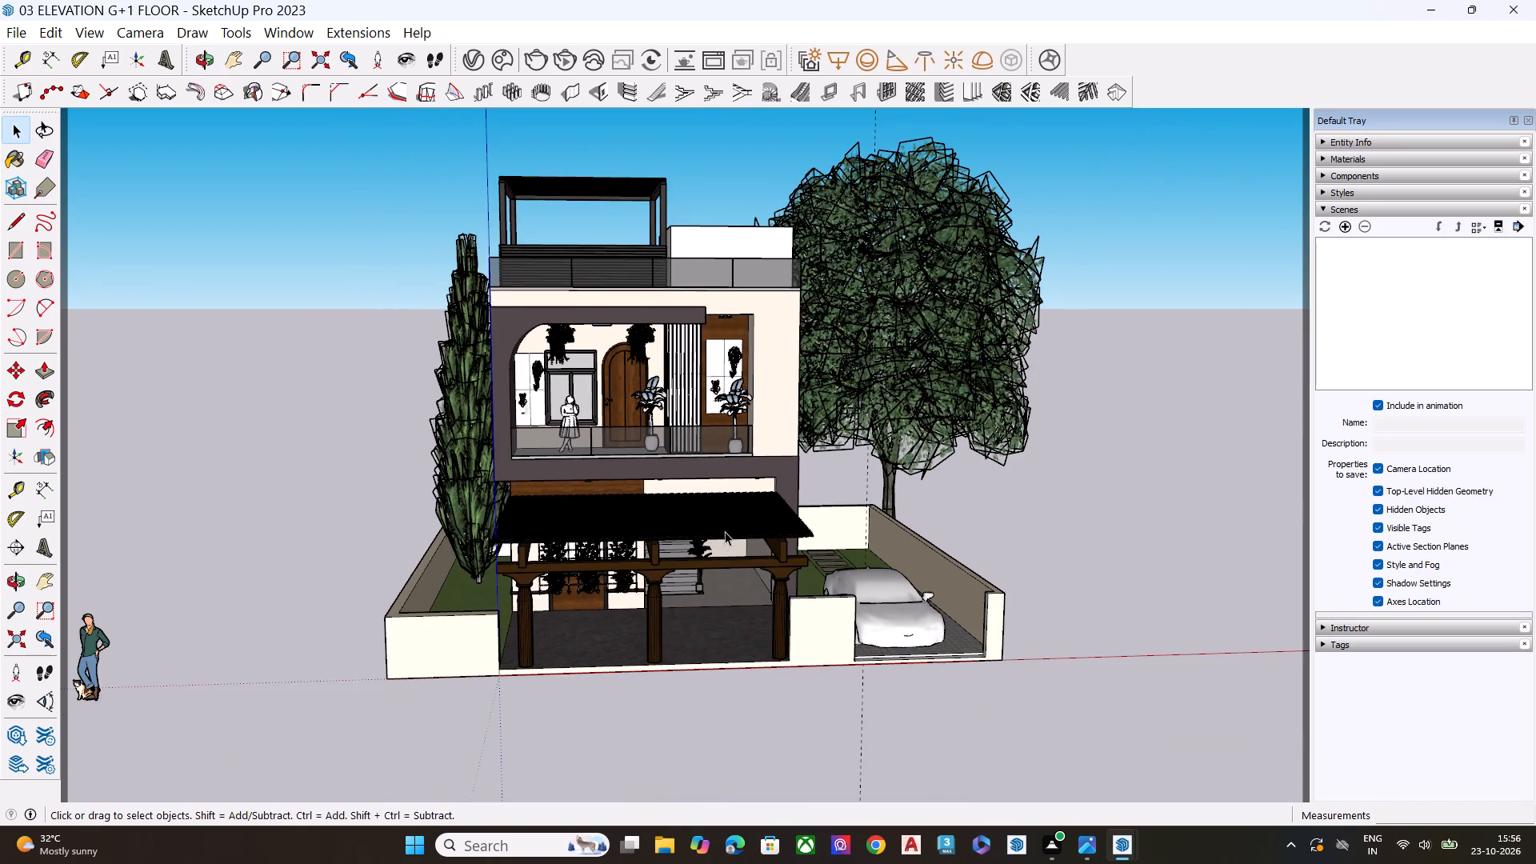
pyautogui.moveTo(720, 528); pyautogui.dragTo(677, 514, button='middle')
pyautogui.scroll(2, 709, 273)
pyautogui.scroll(-6, 681, 450)
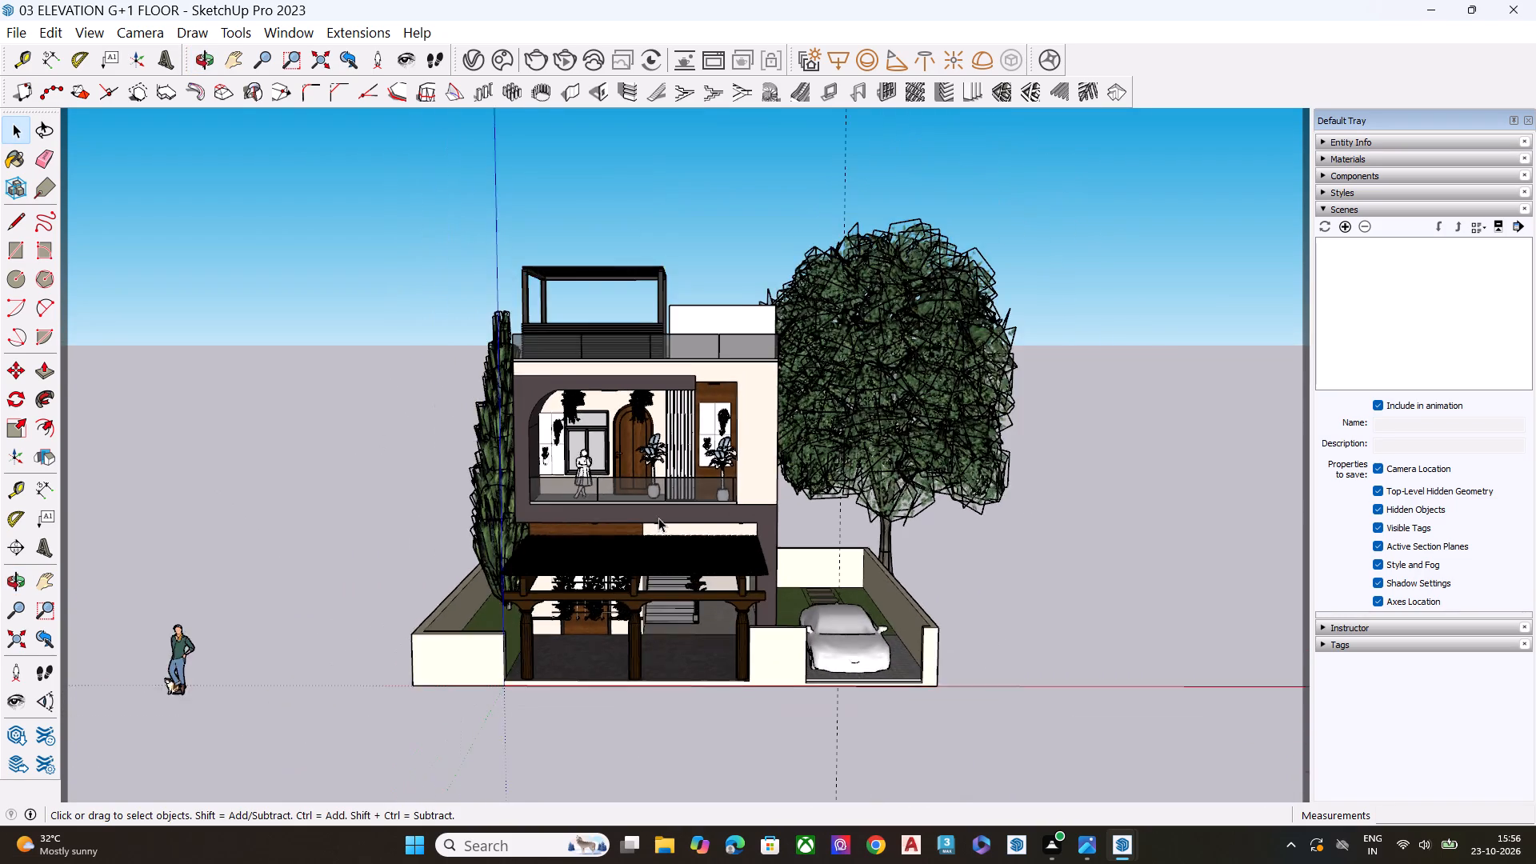
pyautogui.moveTo(656, 495); pyautogui.dragTo(654, 430, button='middle')
pyautogui.scroll(3, 638, 452)
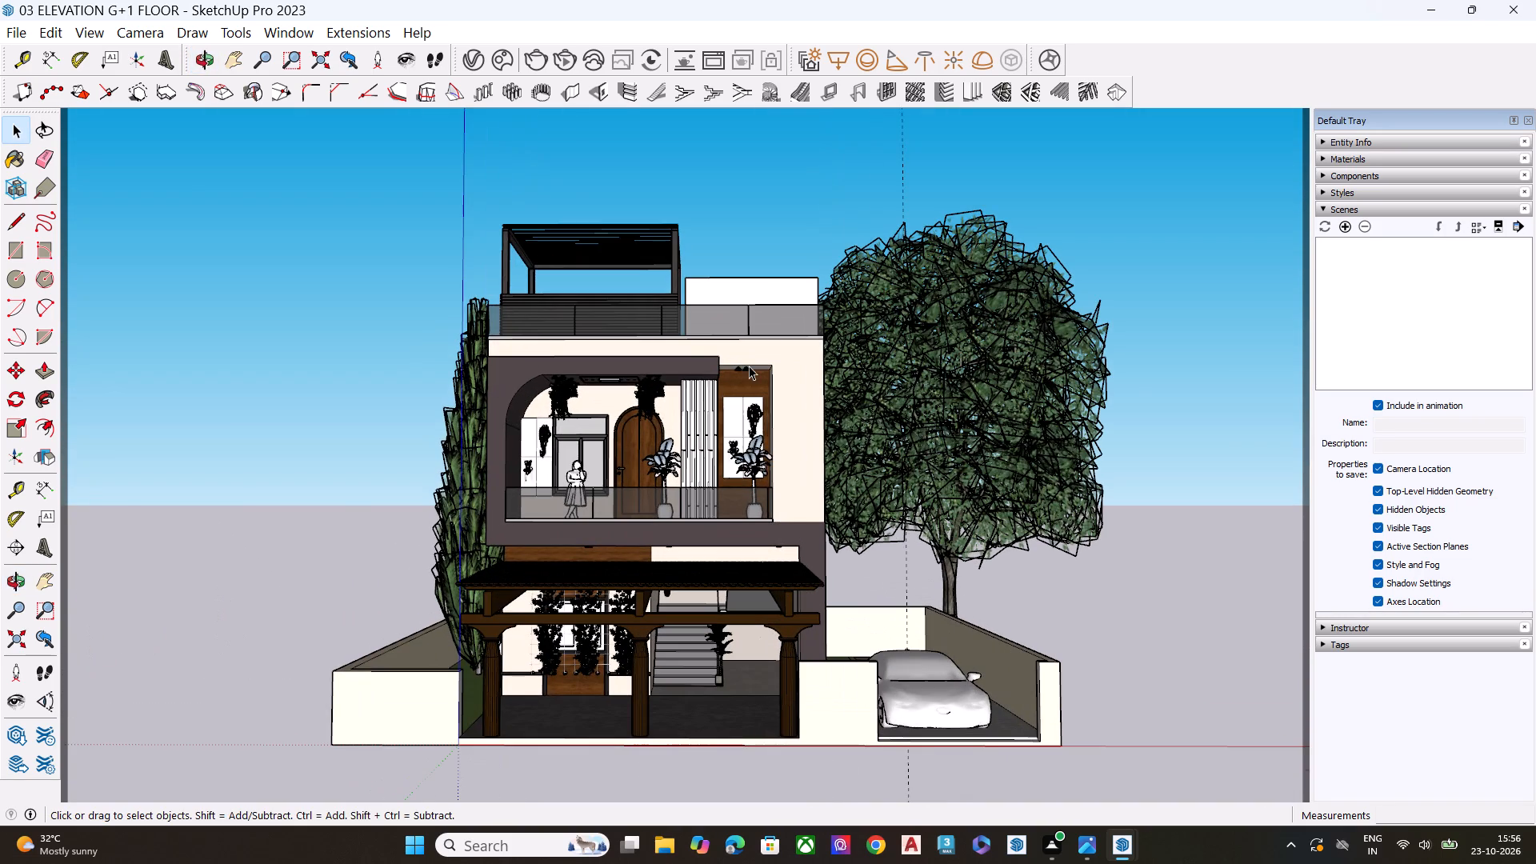
# Scale the woman on the balcony taller, by a height factor of about 1.32.
pyautogui.scroll(3, 599, 462)
pyautogui.moveTo(600, 483); pyautogui.dragTo(609, 560, button='middle')
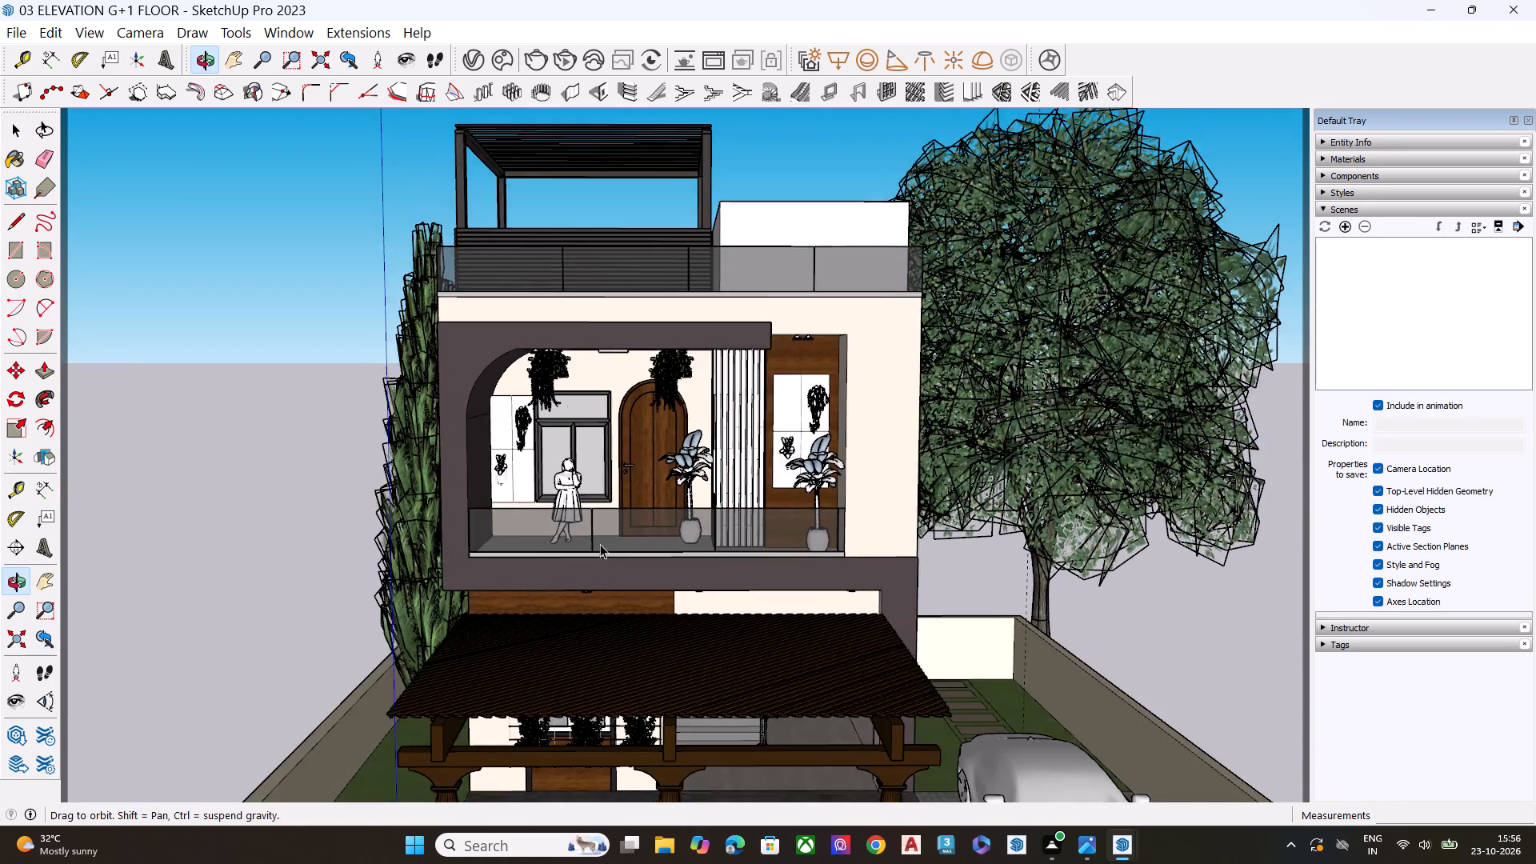
pyautogui.scroll(8, 582, 506)
pyautogui.click(570, 485)
pyautogui.press('s')
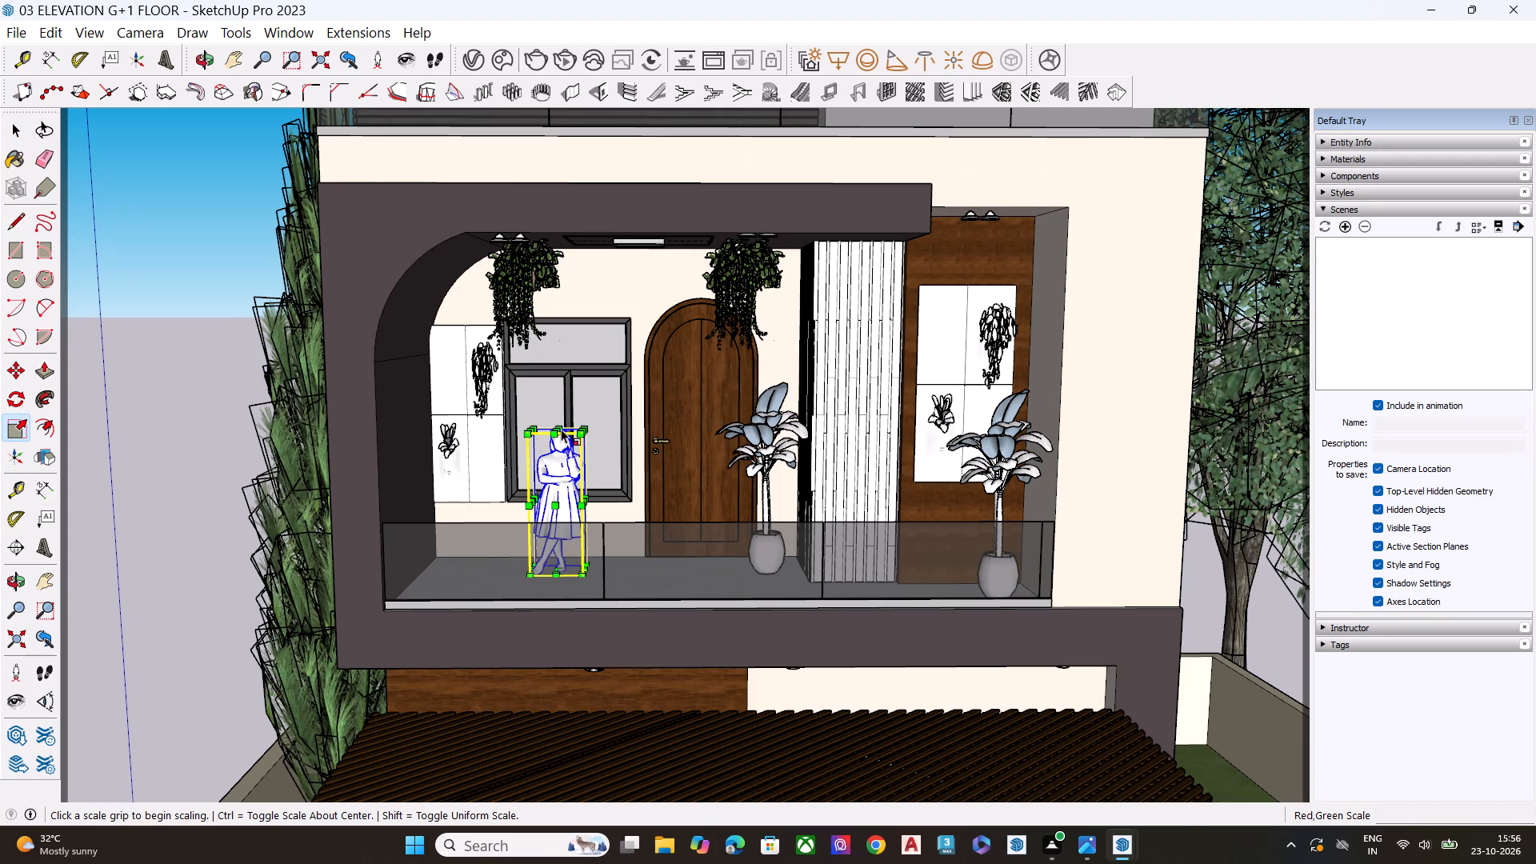
pyautogui.scroll(7, 559, 426)
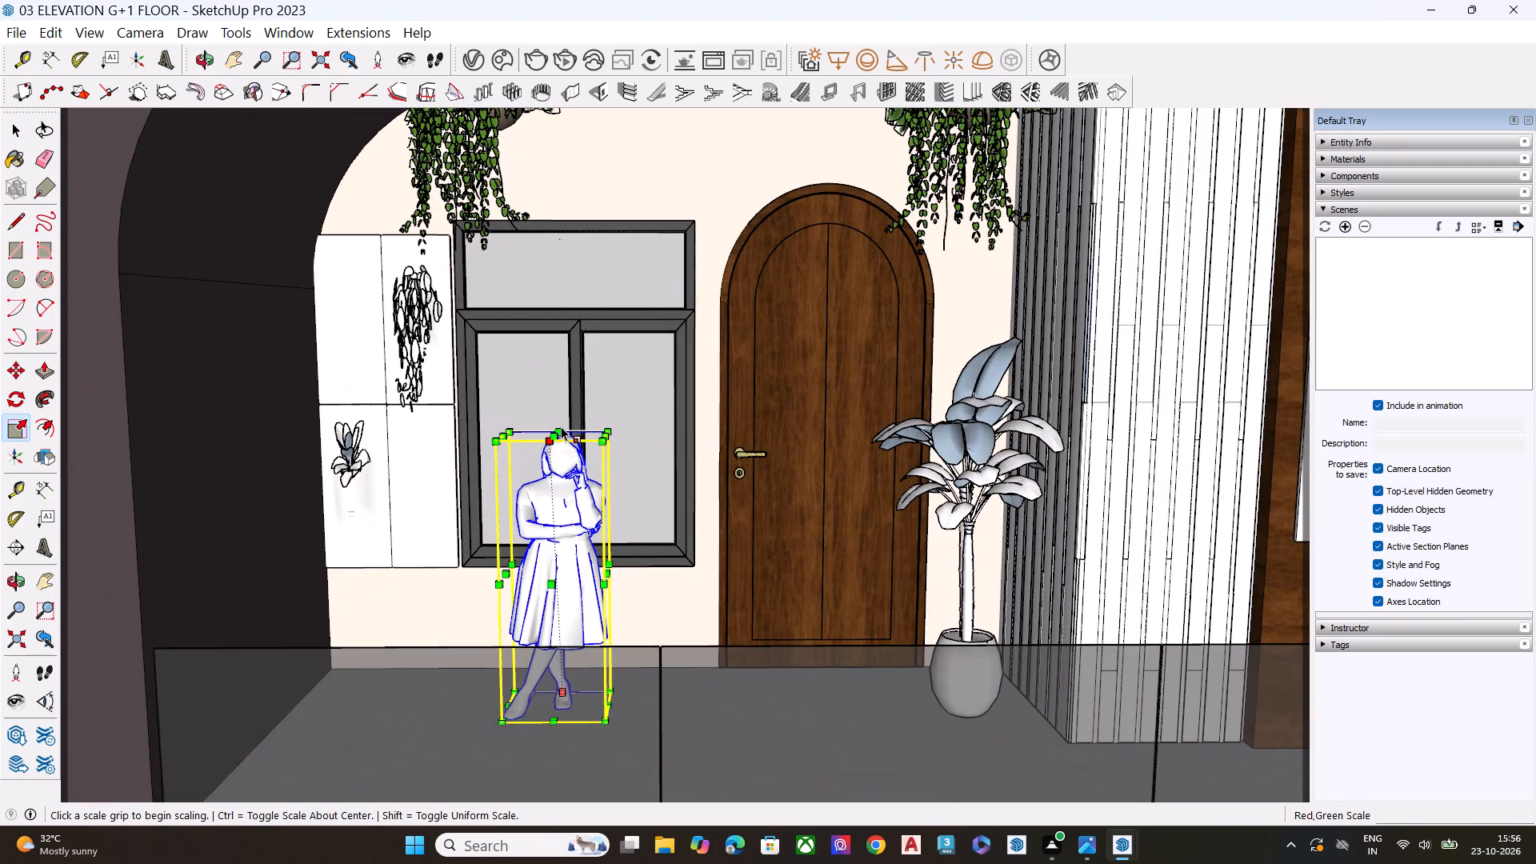
pyautogui.click(558, 432)
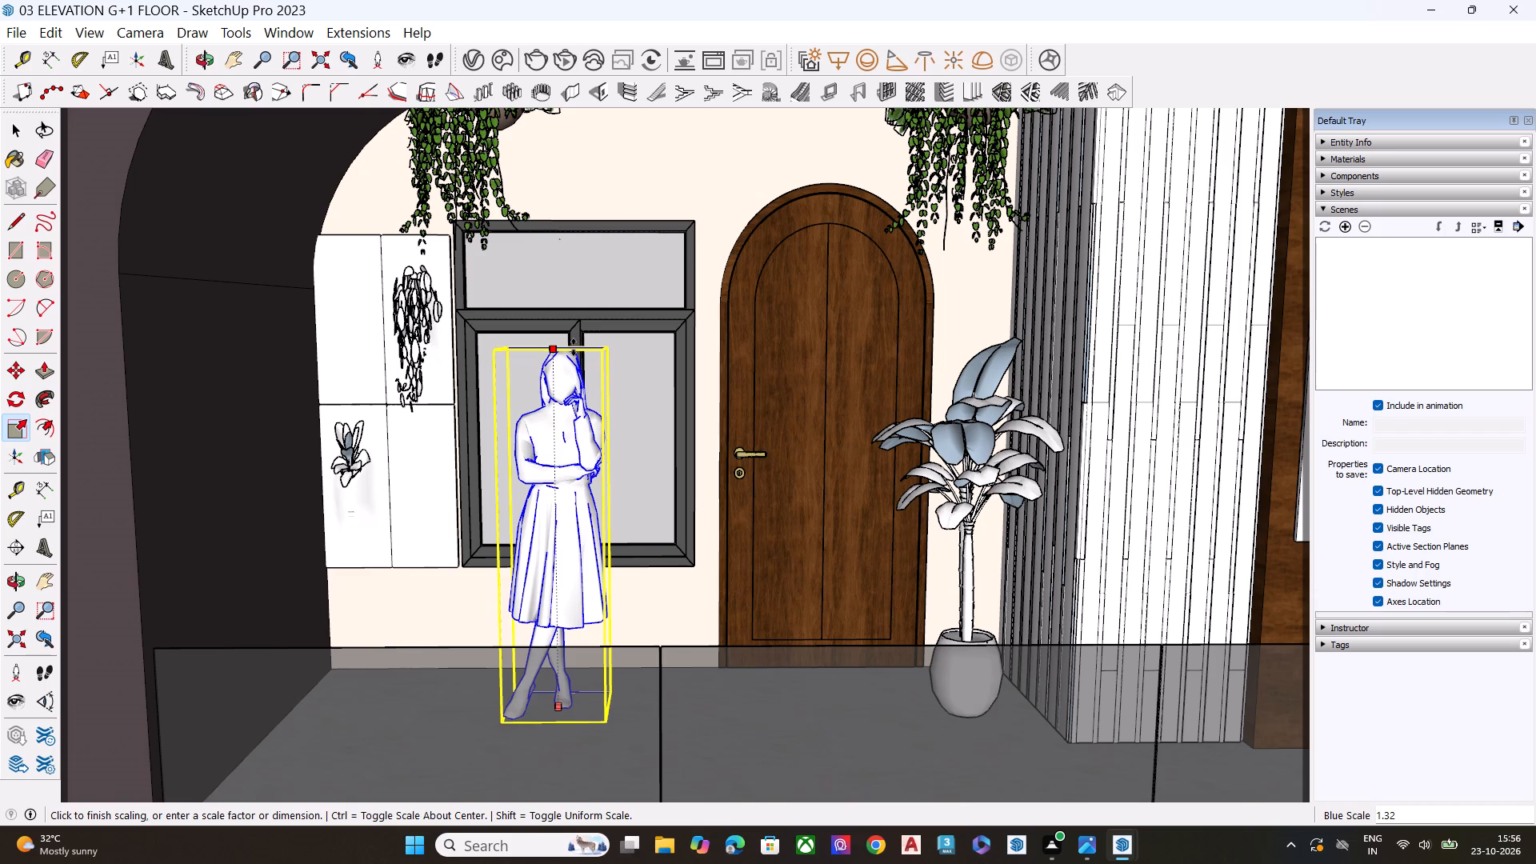
pyautogui.click(577, 358)
pyautogui.scroll(-20, 481, 426)
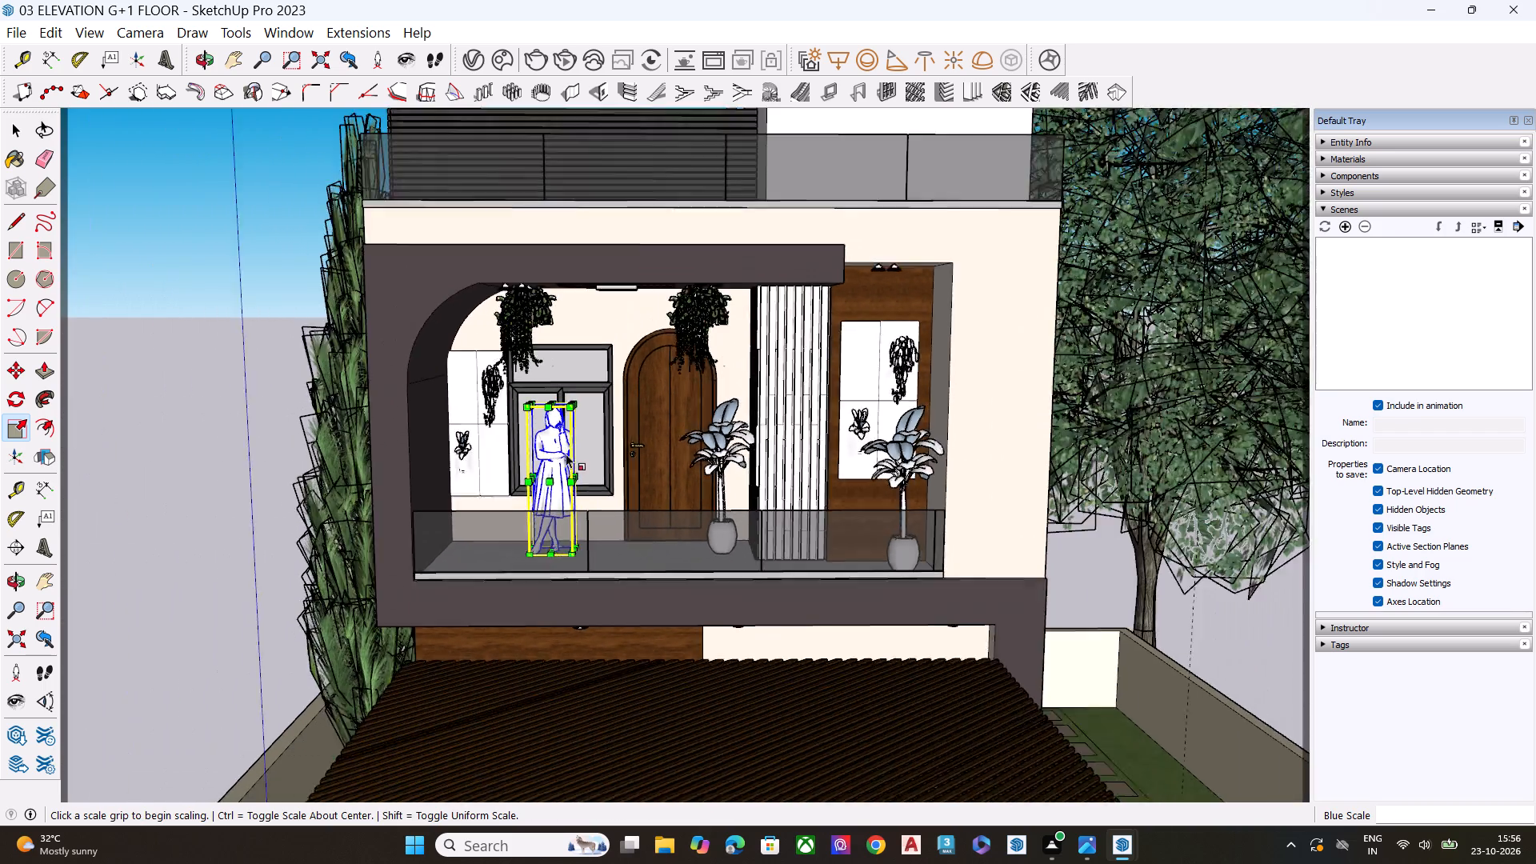
pyautogui.scroll(-11, 566, 454)
pyautogui.click(1085, 523)
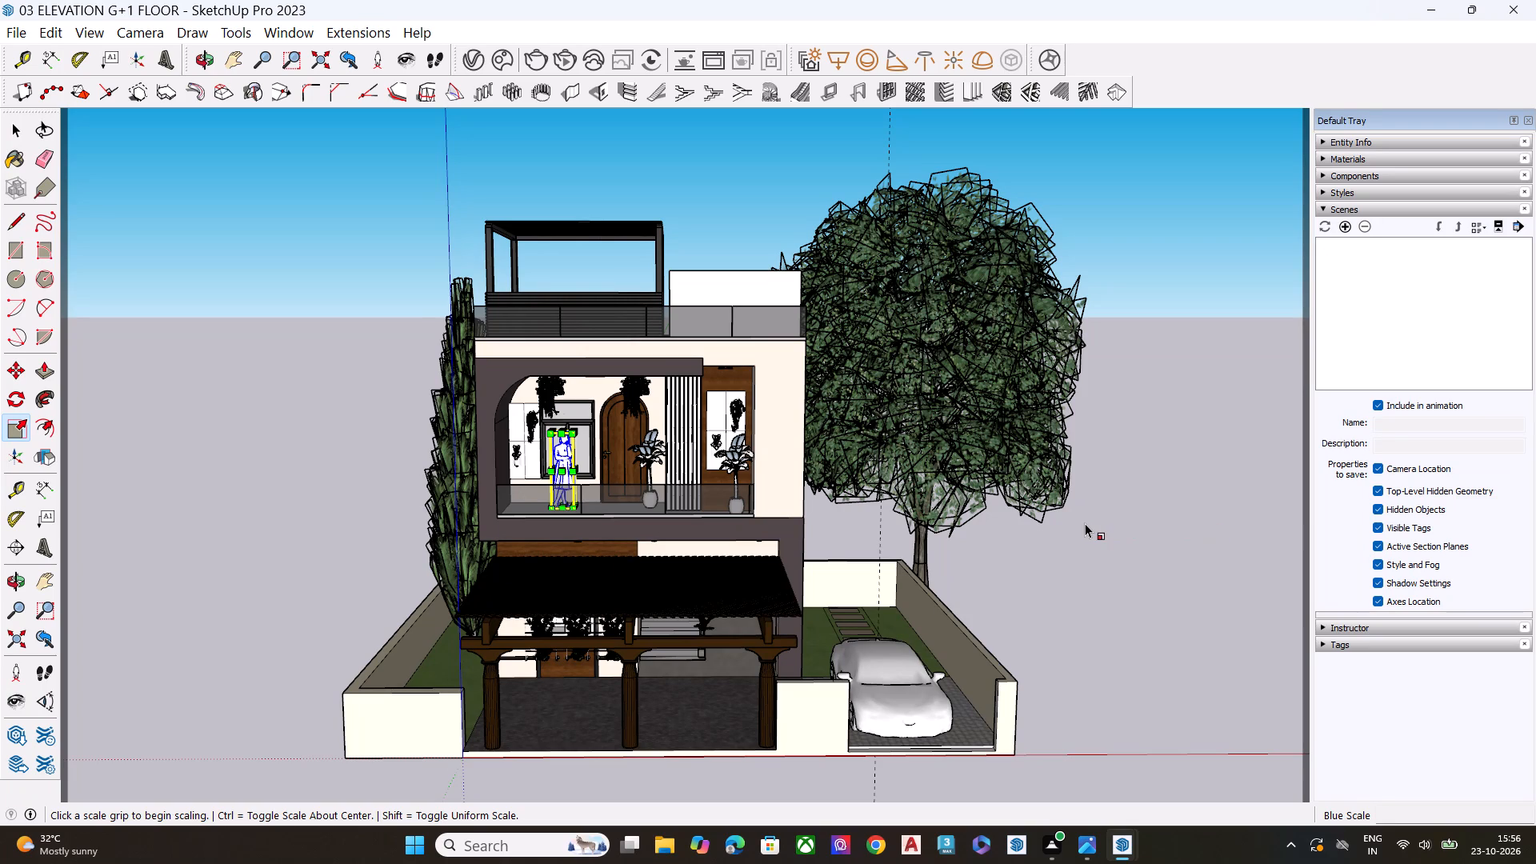
pyautogui.click(1121, 557)
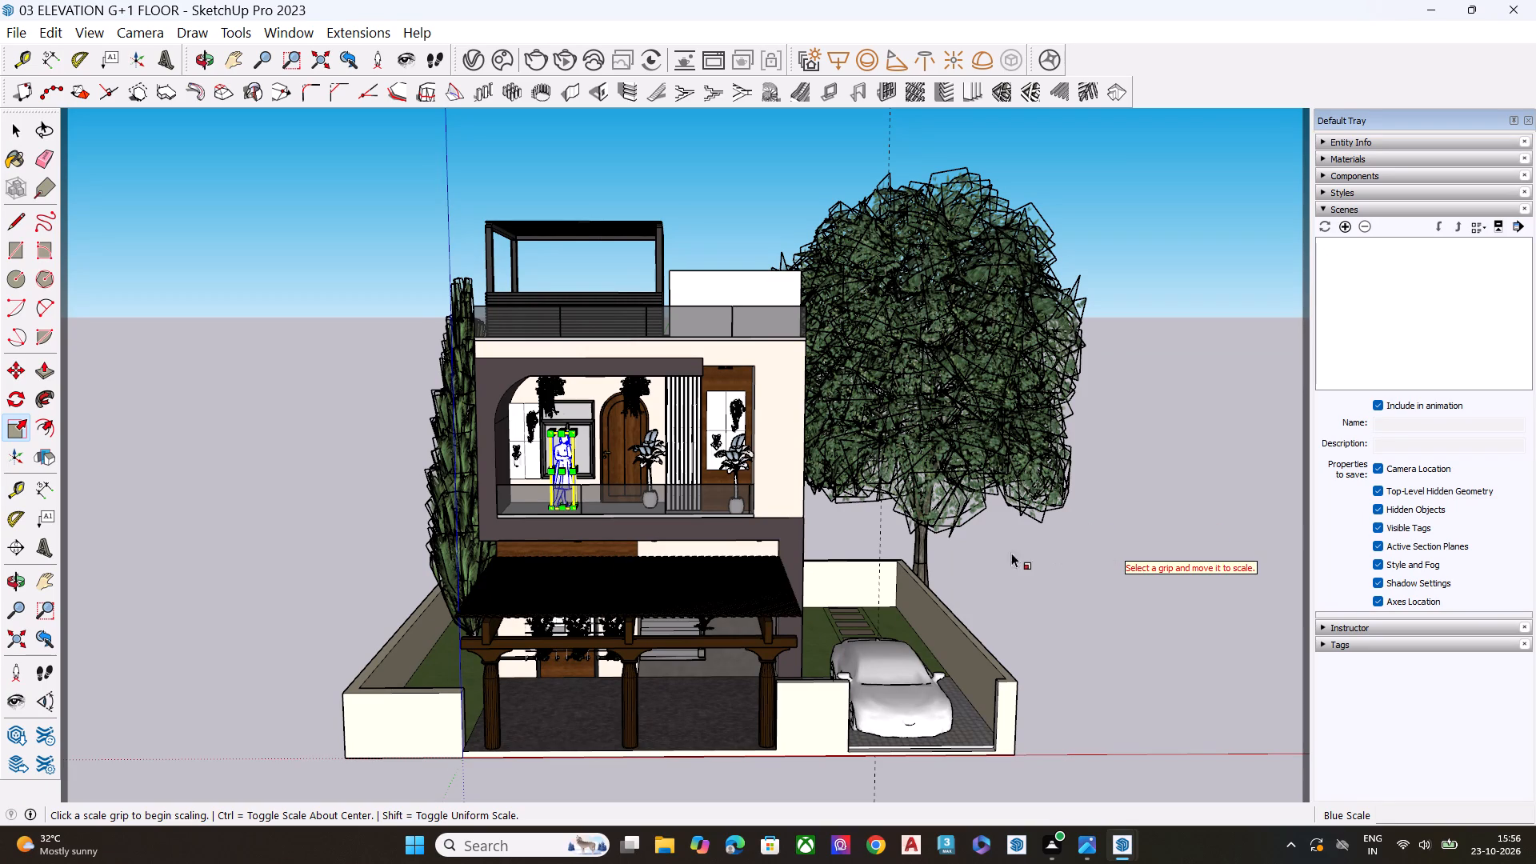
pyautogui.click(404, 442)
pyautogui.press('space')
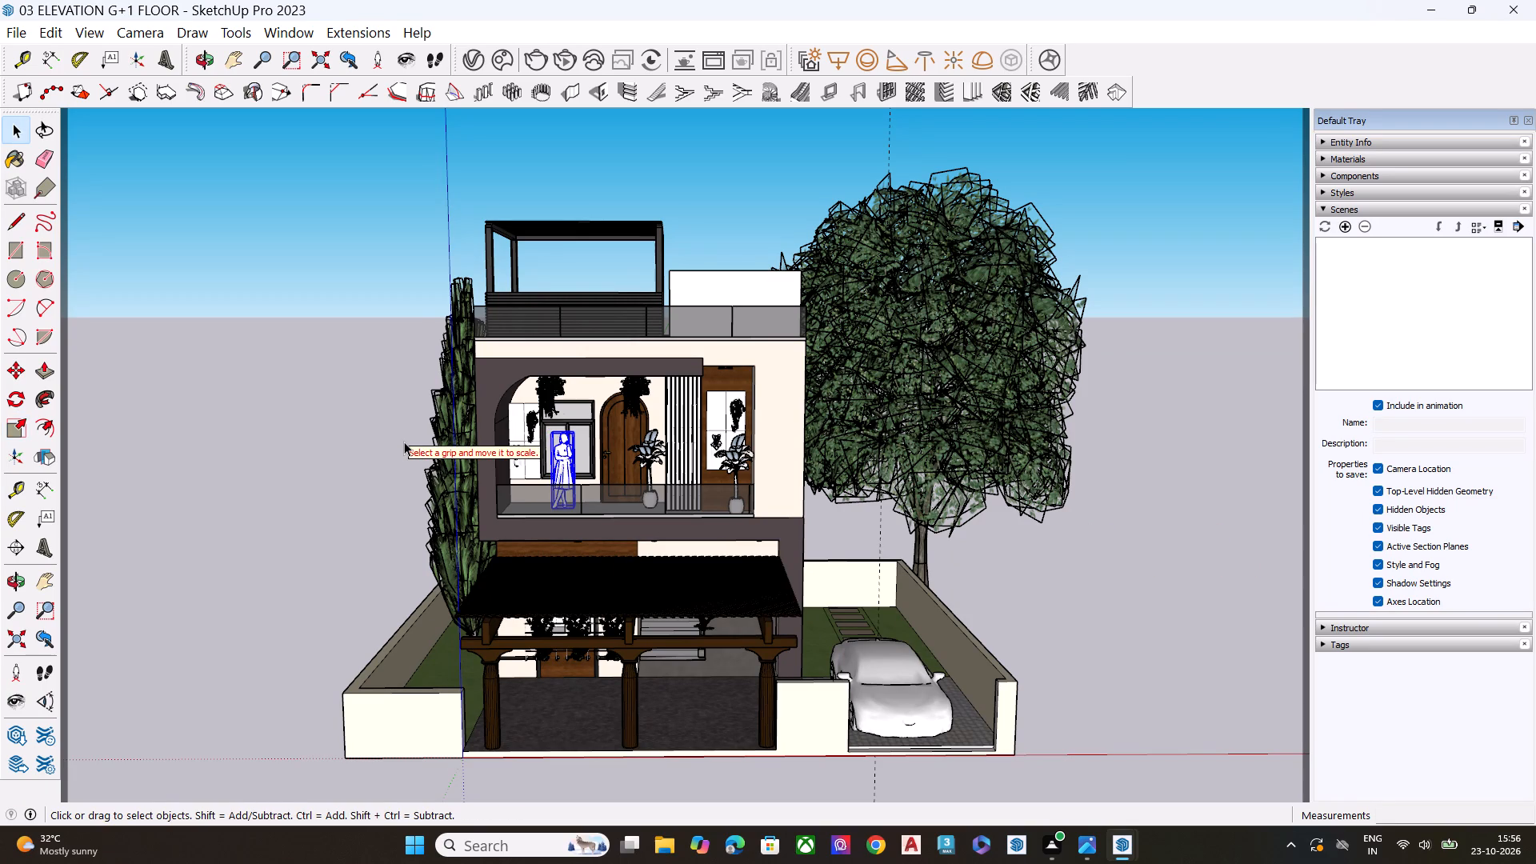